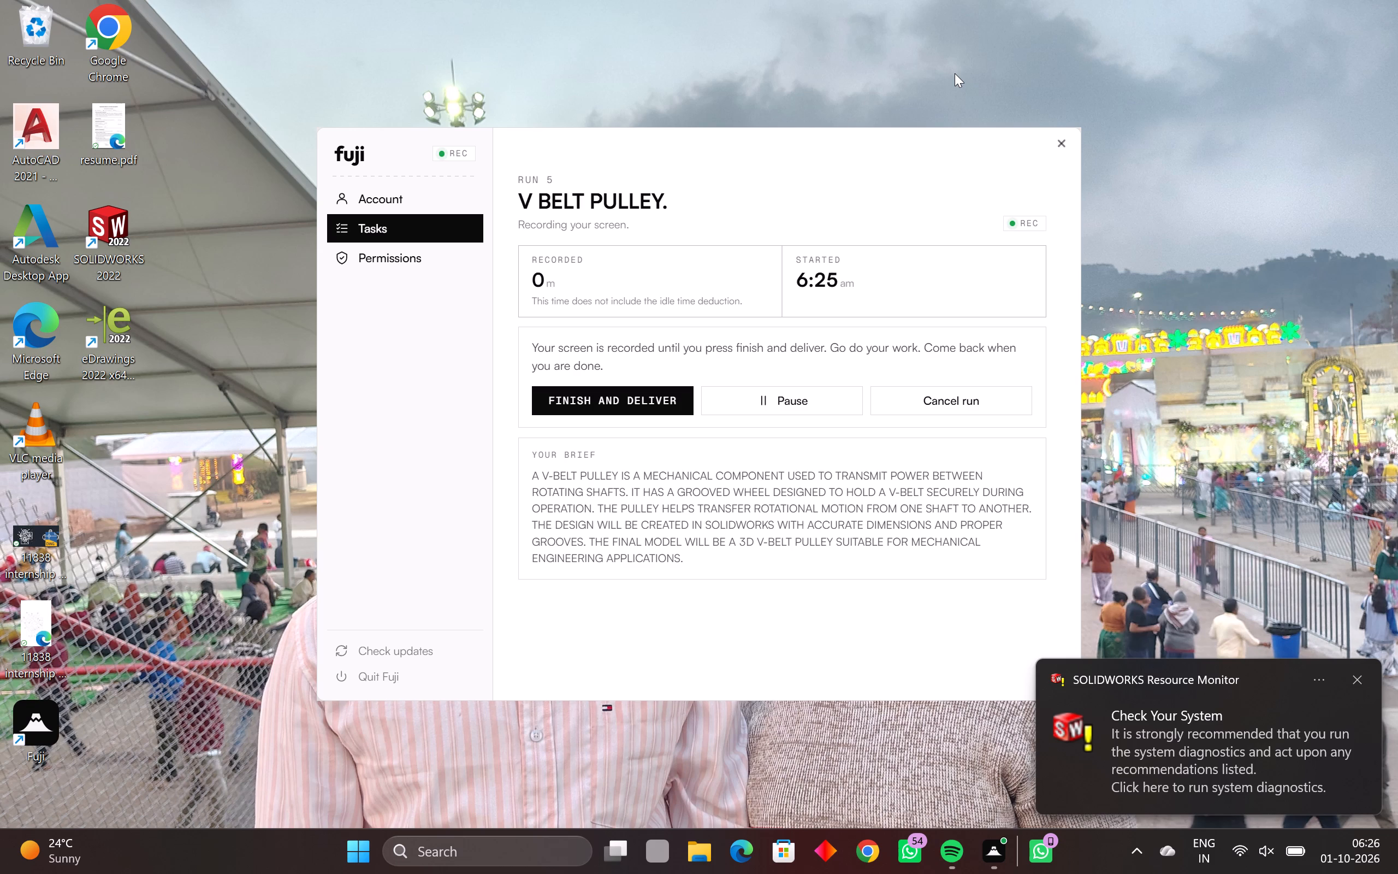
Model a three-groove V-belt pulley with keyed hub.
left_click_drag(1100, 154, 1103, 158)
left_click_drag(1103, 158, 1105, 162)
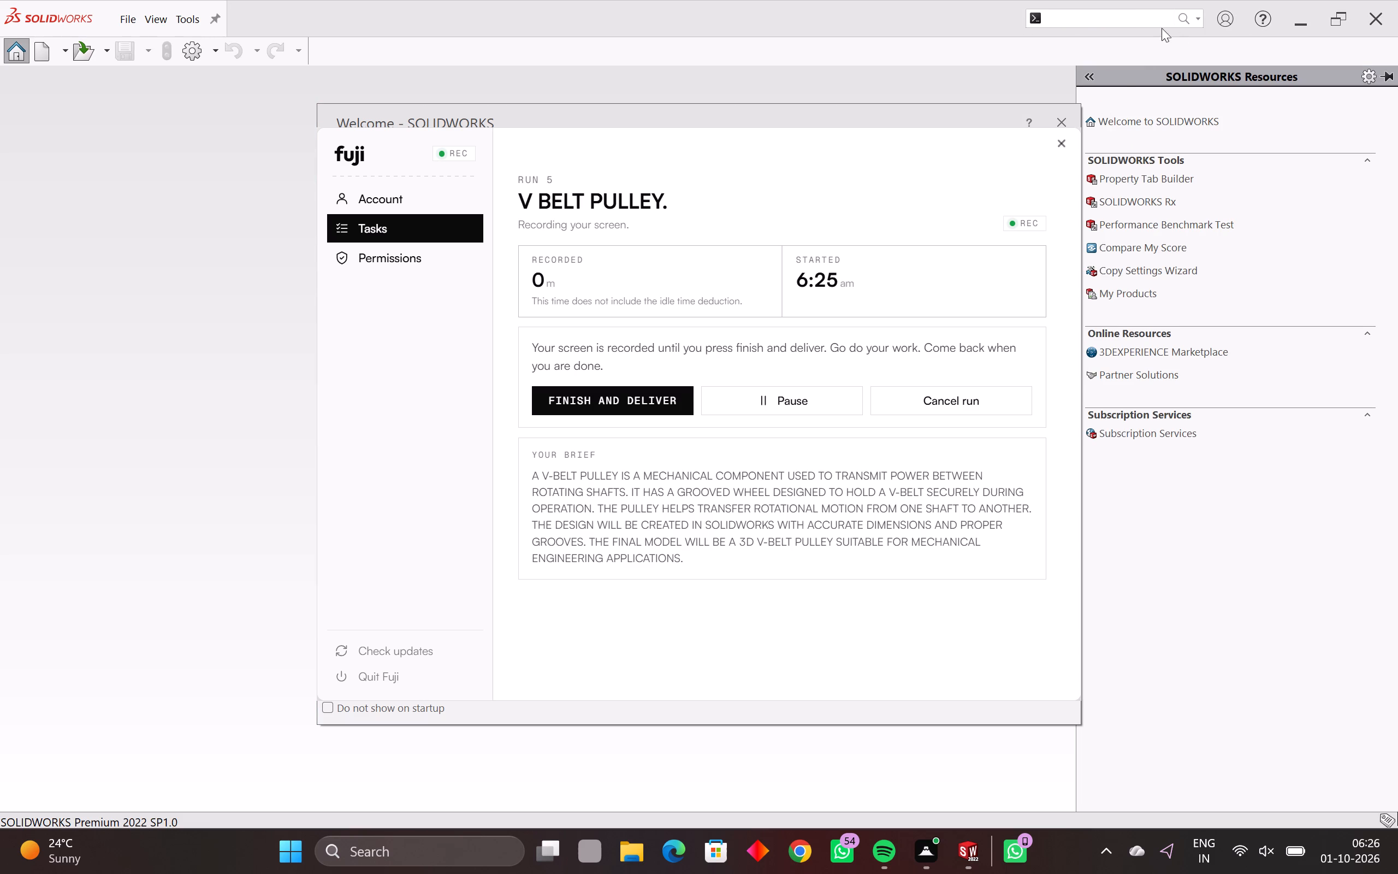
Switch to SOLIDWORKS and create a new part document.
left_click(791, 46)
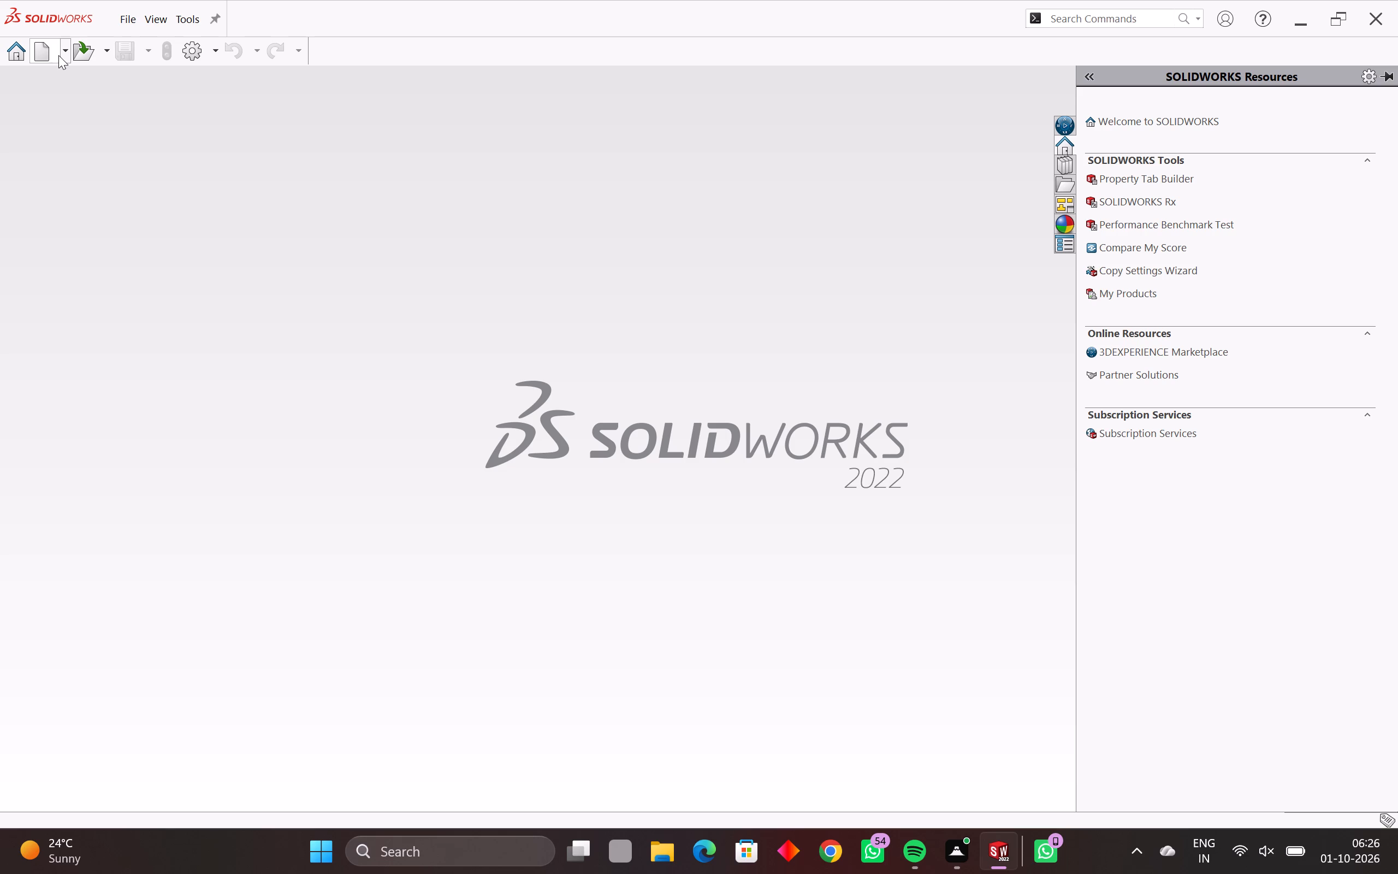
left_click(45, 55)
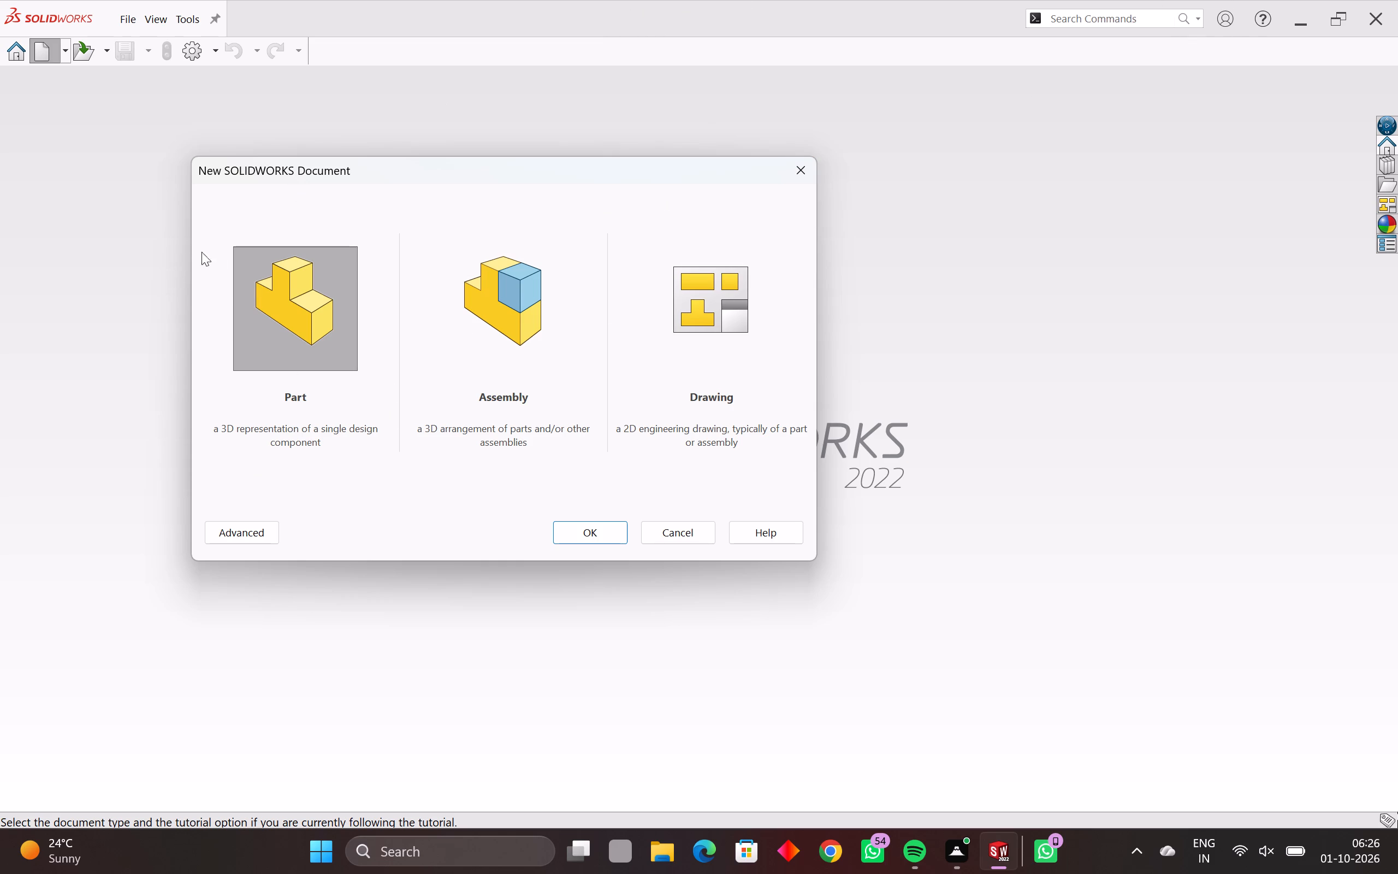
double_click(261, 280)
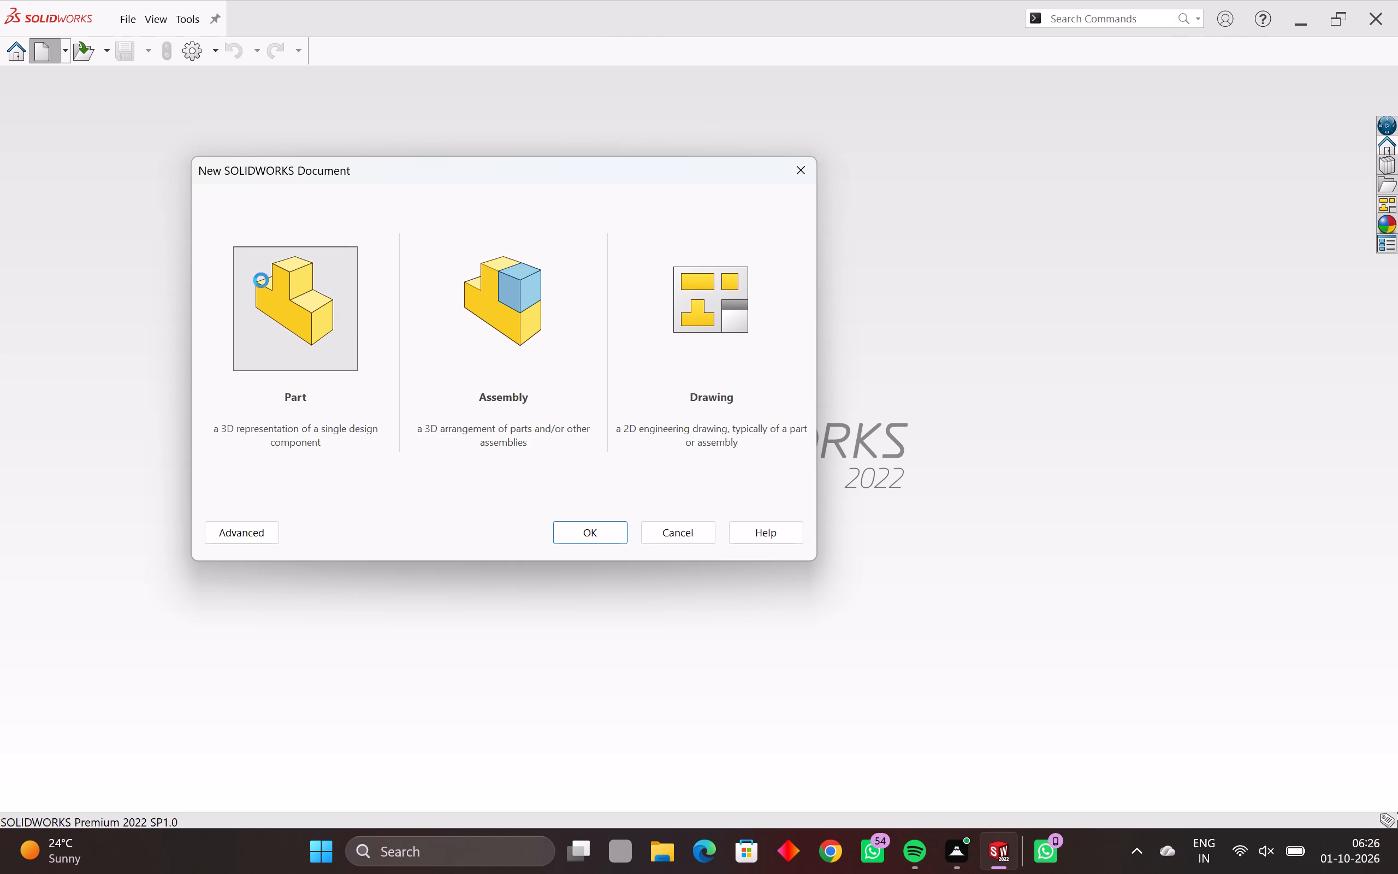
double_click(261, 280)
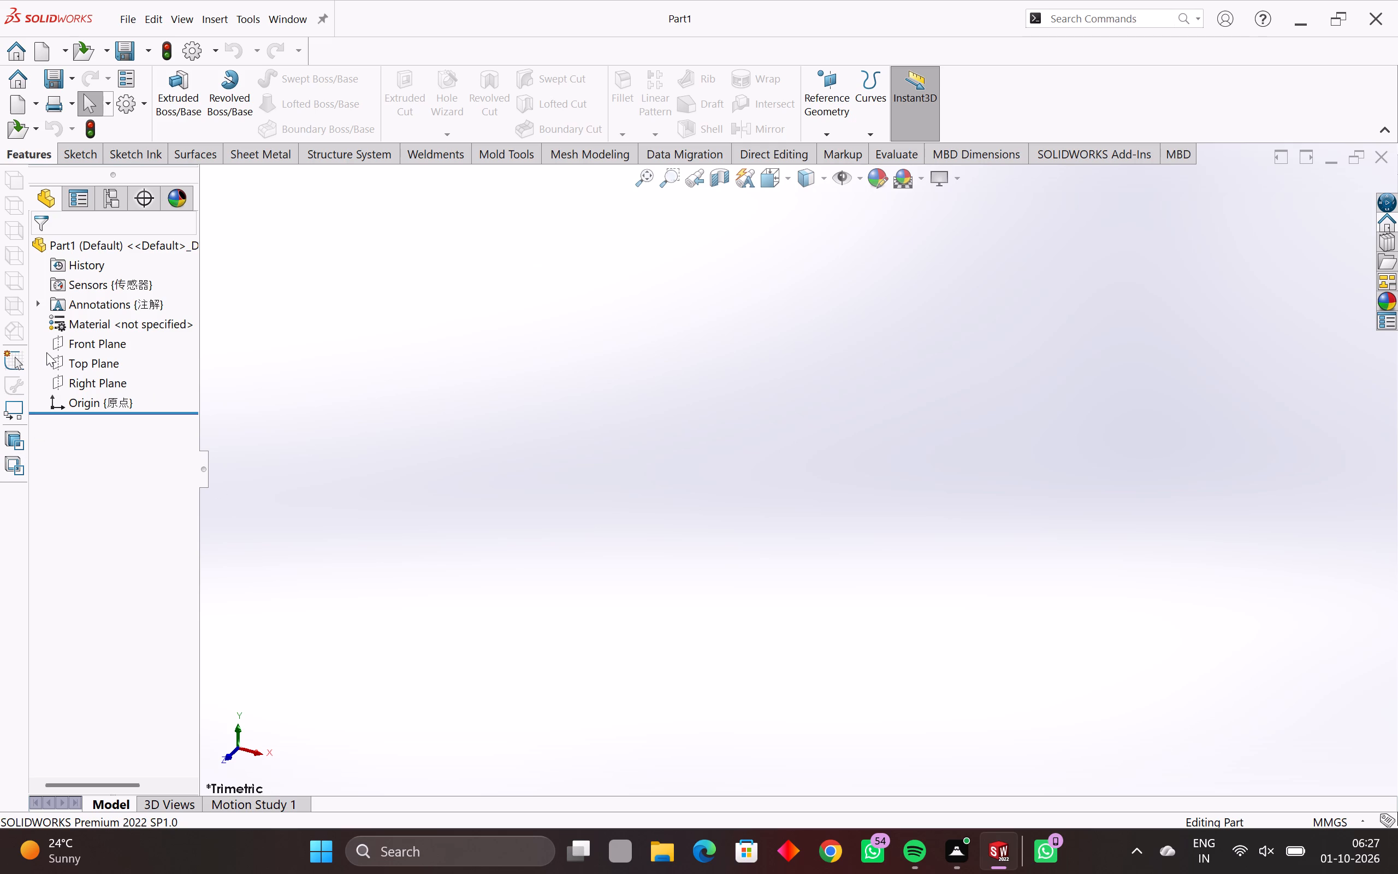
Start a new sketch on the Front Plane with the Line tool.
left_click(70, 155)
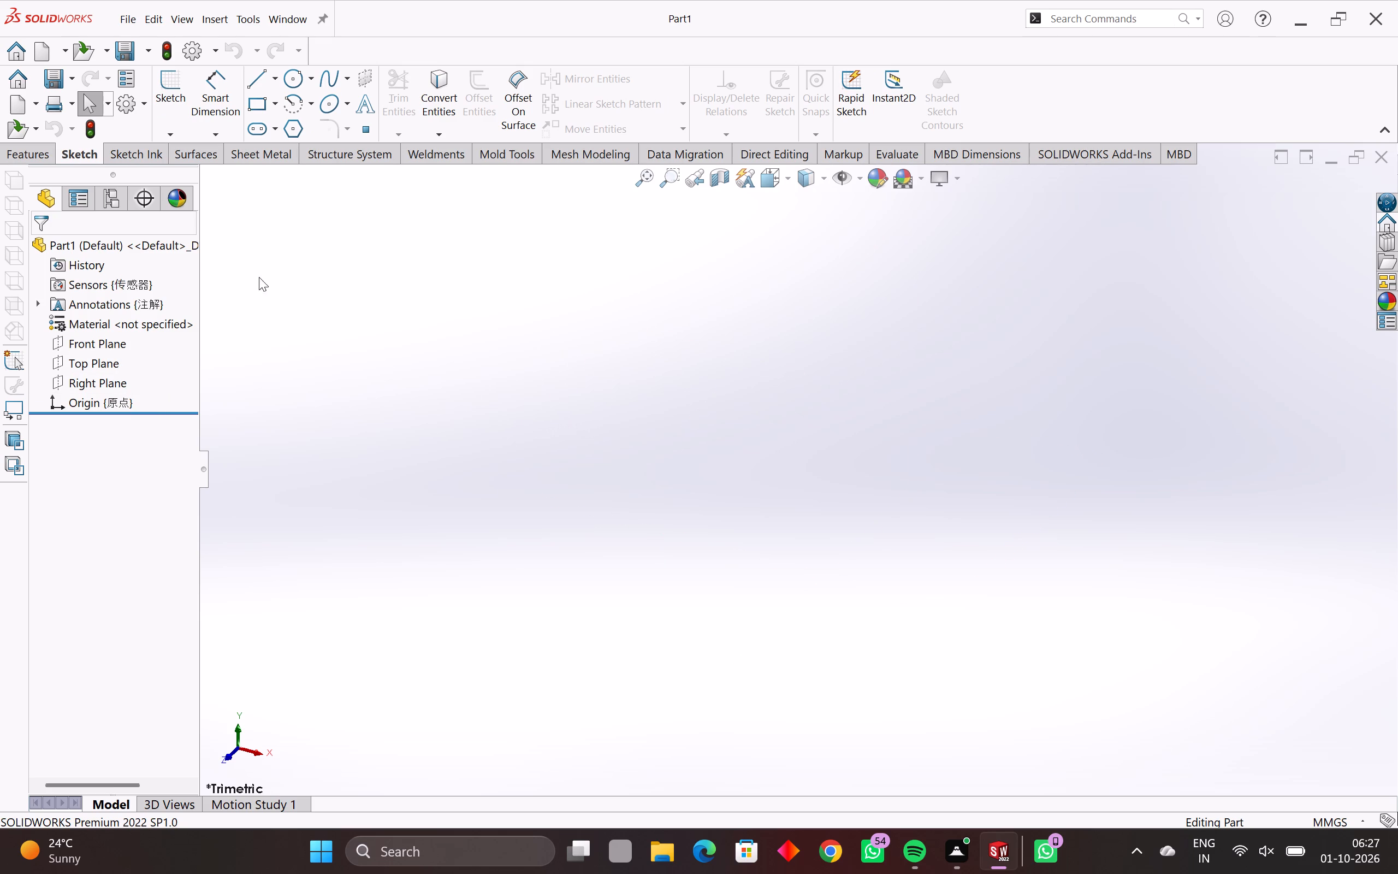
left_click(118, 341)
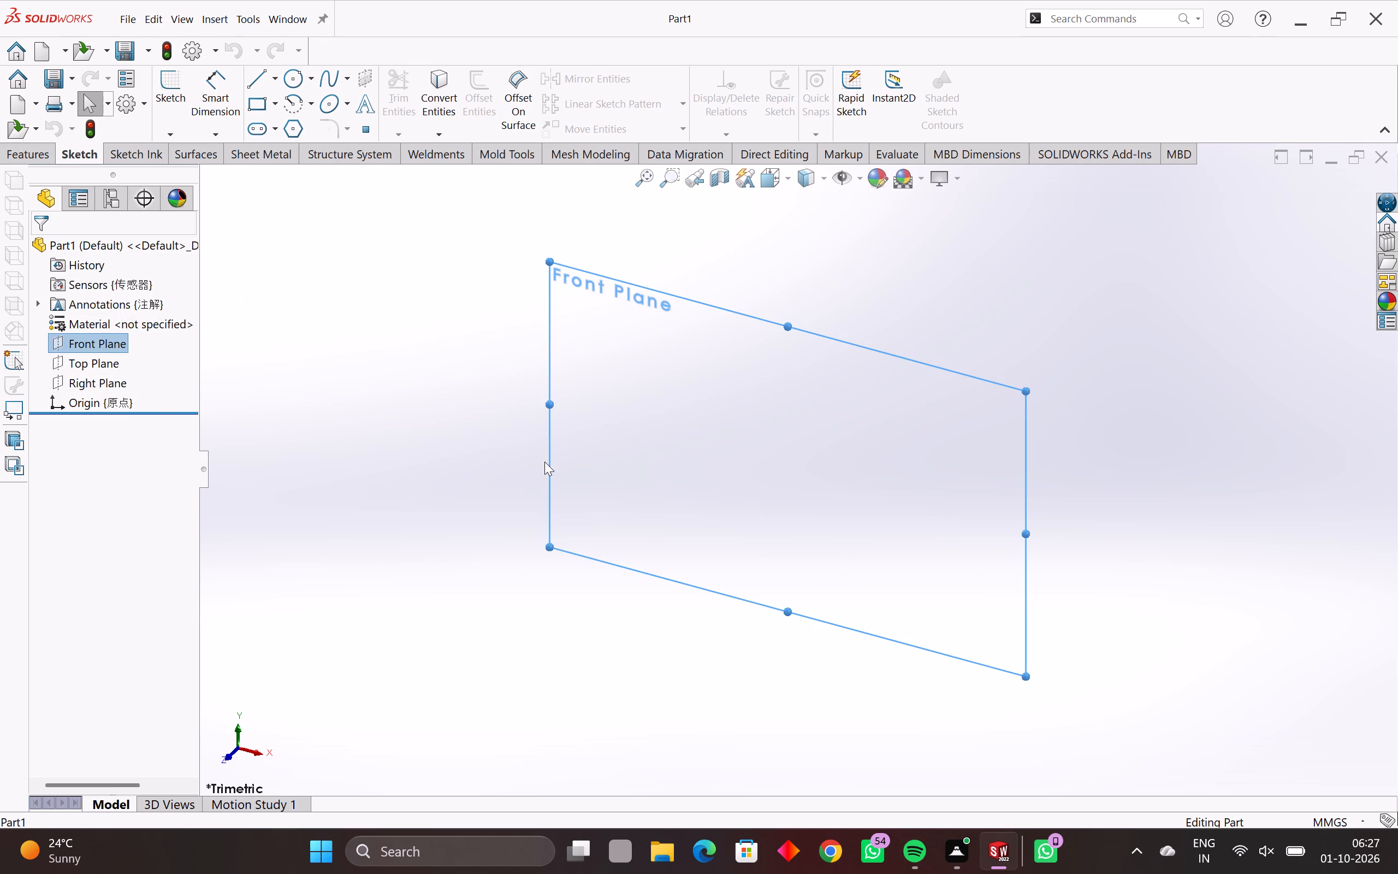
left_click(600, 346)
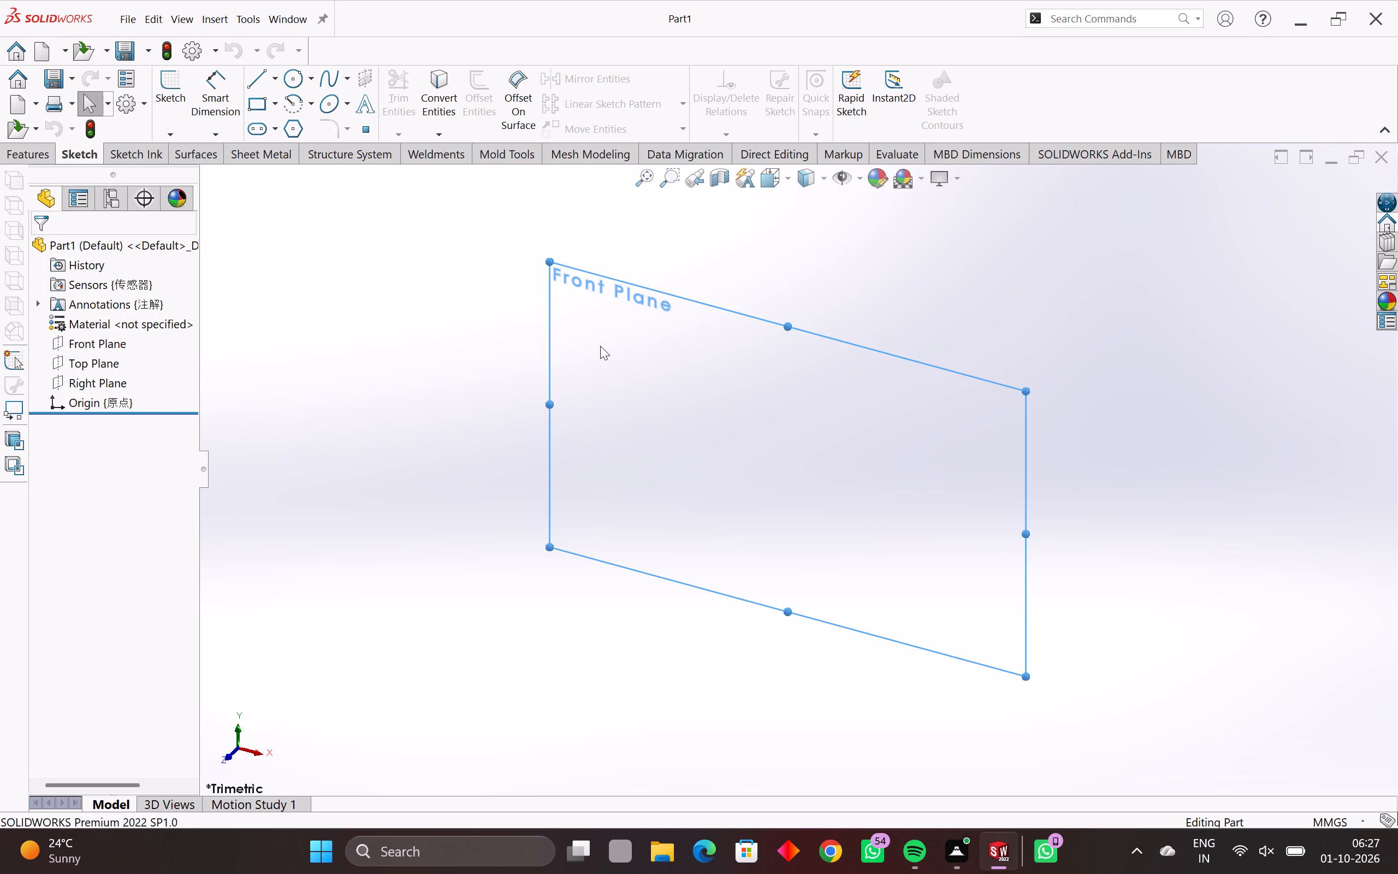
left_click(107, 339)
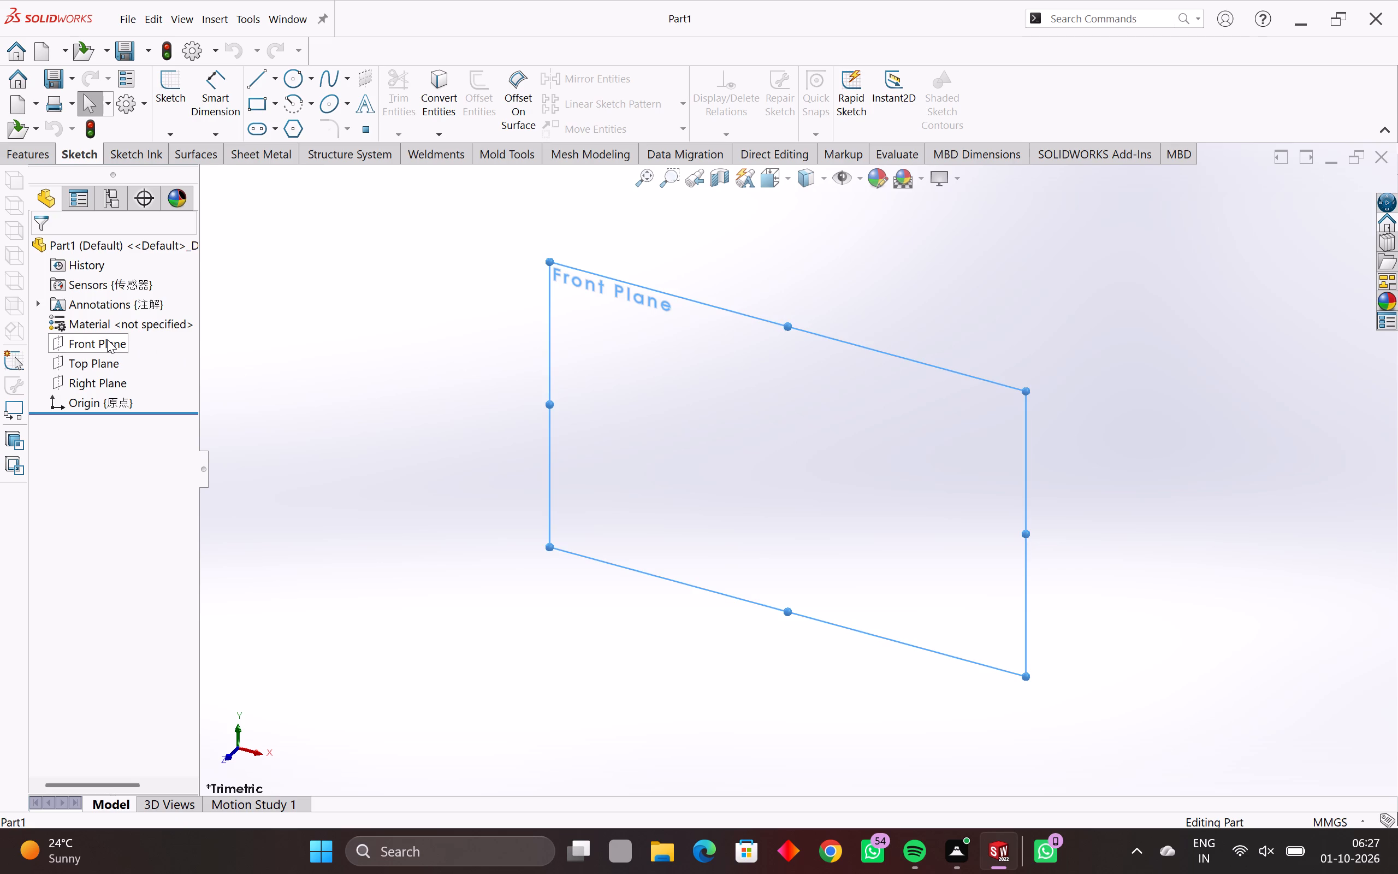
left_click(593, 330)
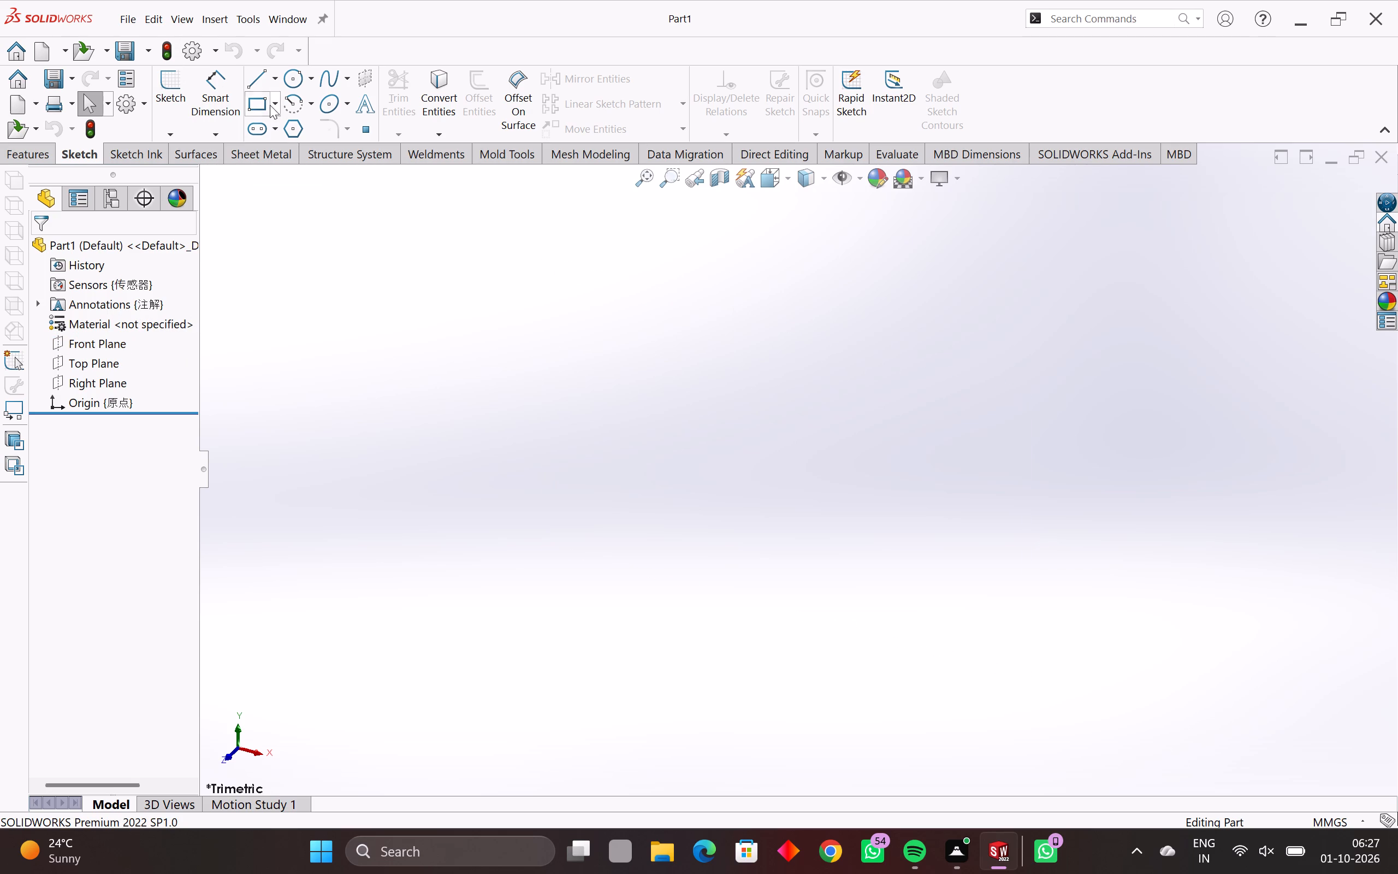
left_click(257, 79)
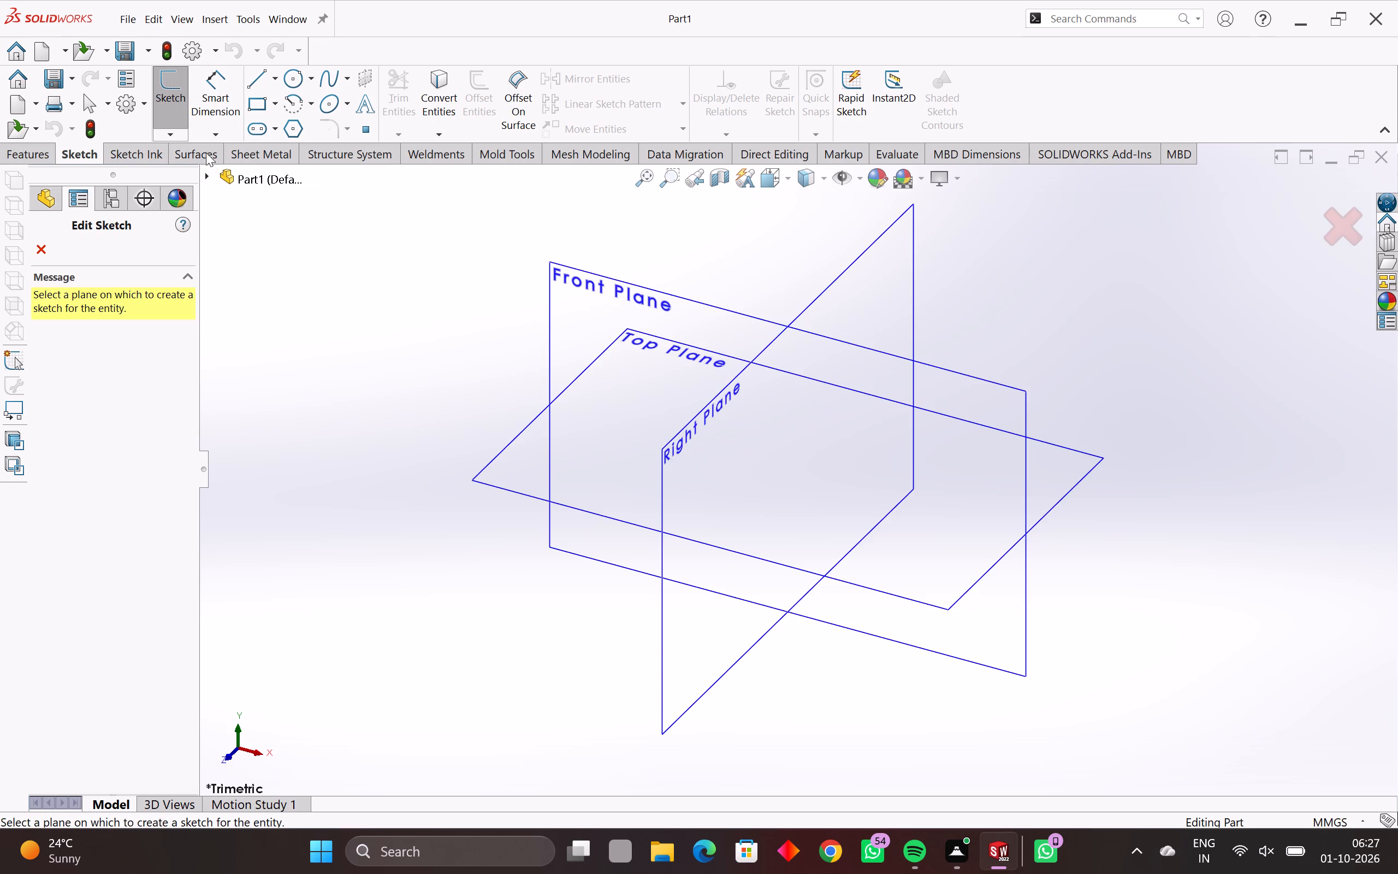
left_click(559, 328)
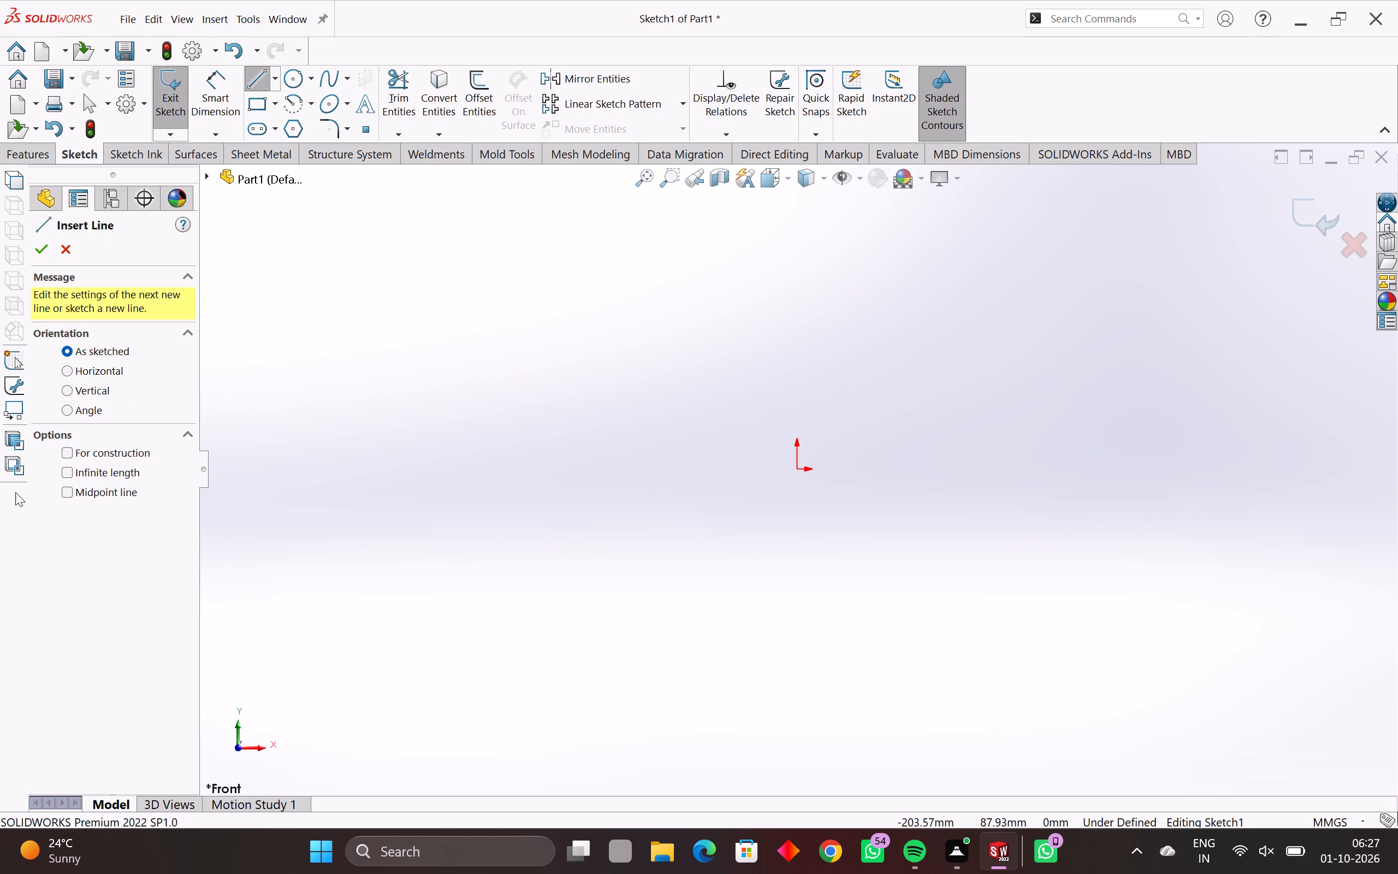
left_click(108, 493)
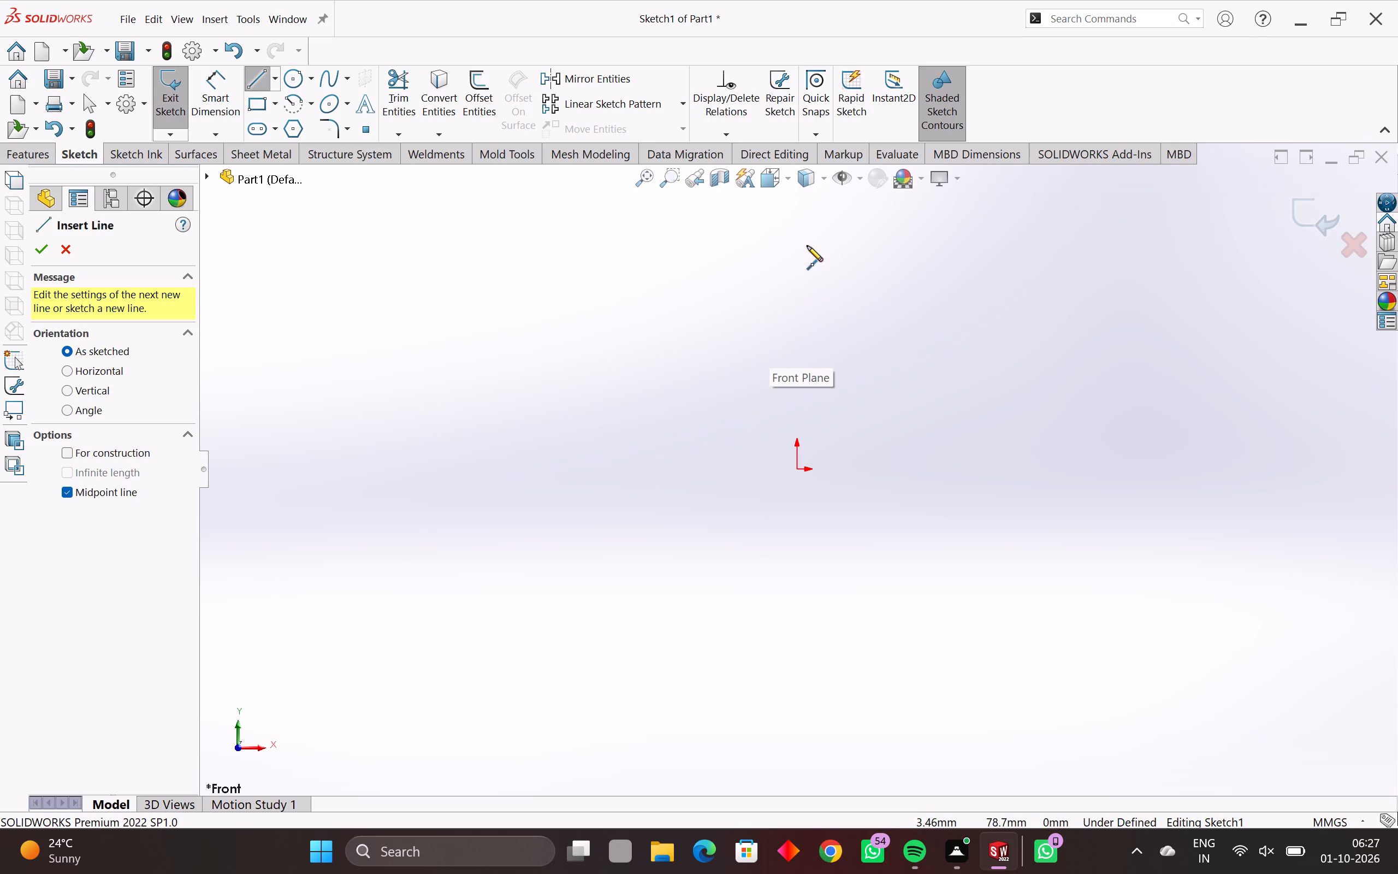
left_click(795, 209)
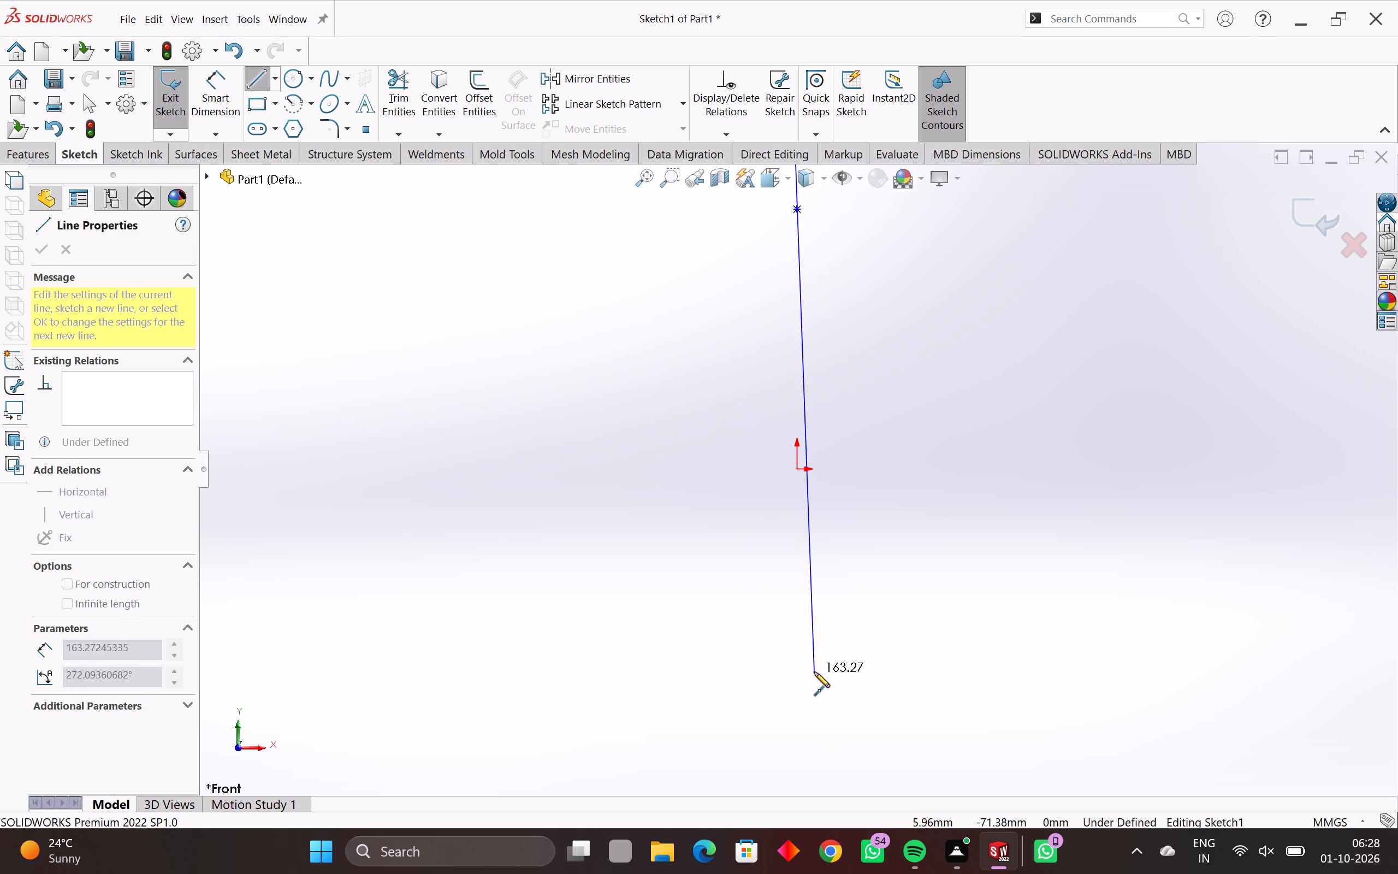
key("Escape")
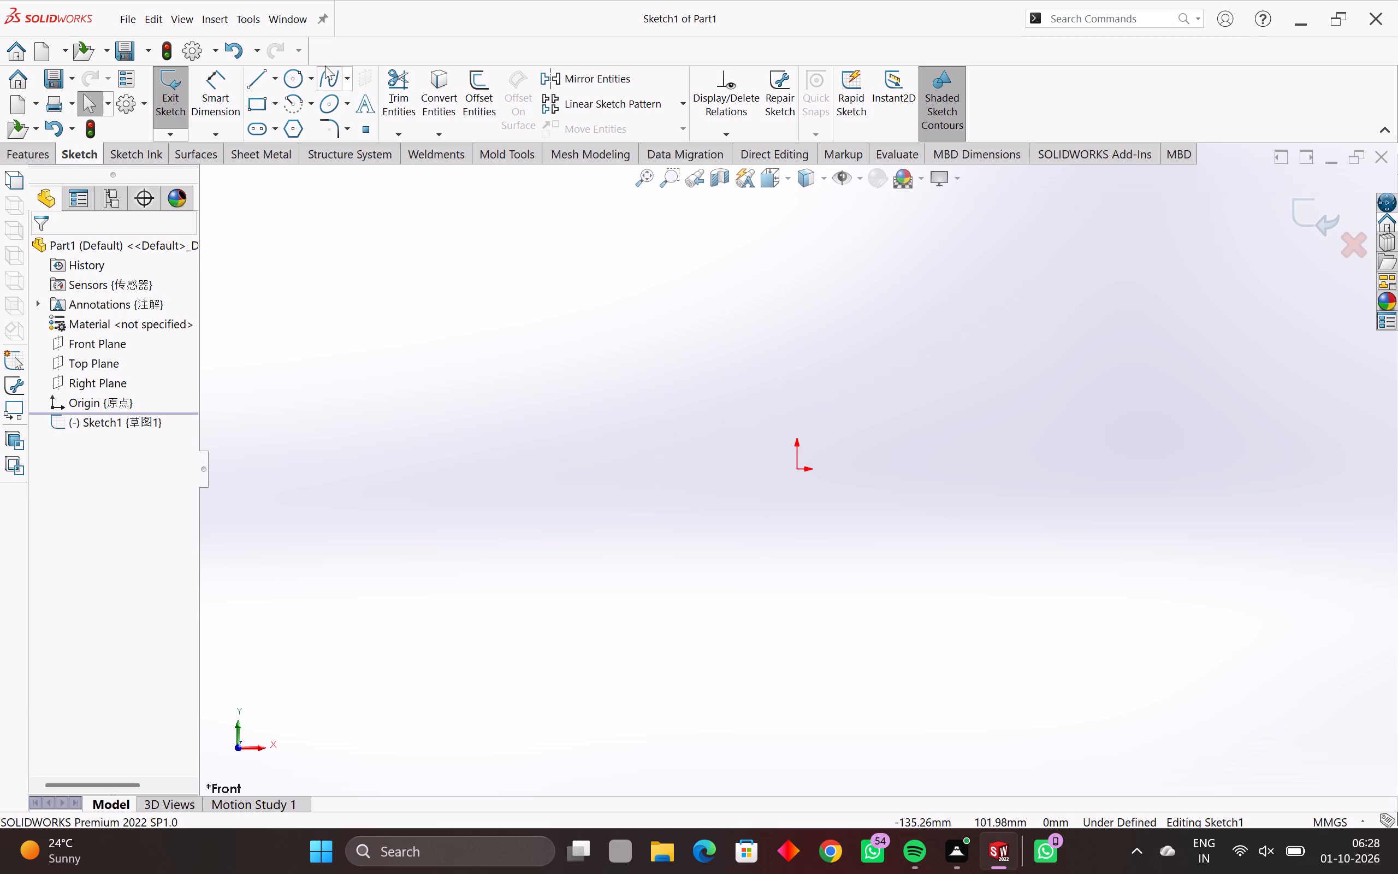
Draw a vertical centerline through the origin, extending both above and below it.
left_click(274, 78)
left_click(304, 135)
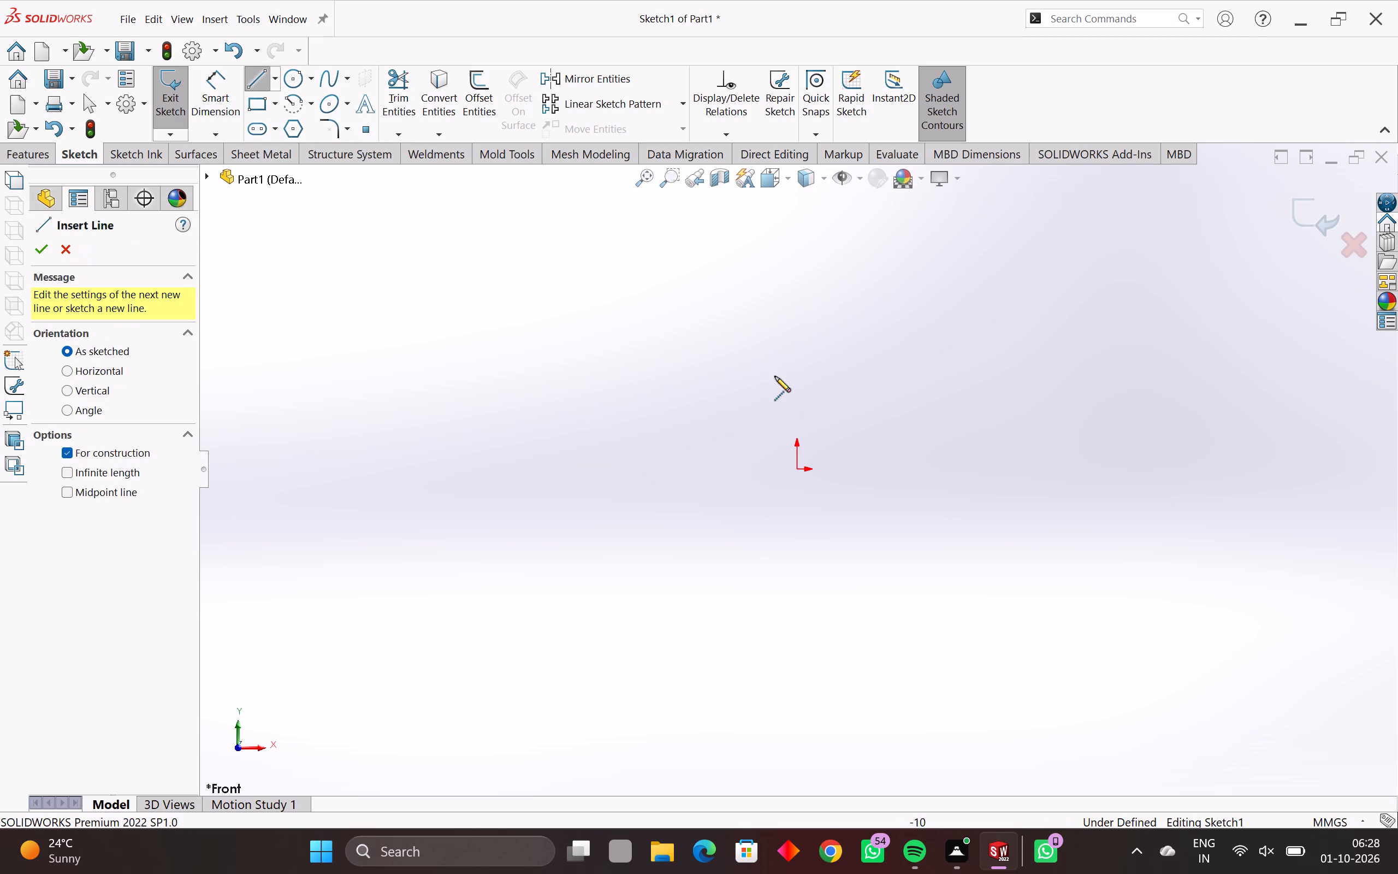
scroll(761, 299, "down", 1)
scroll(814, 244, "down", 1)
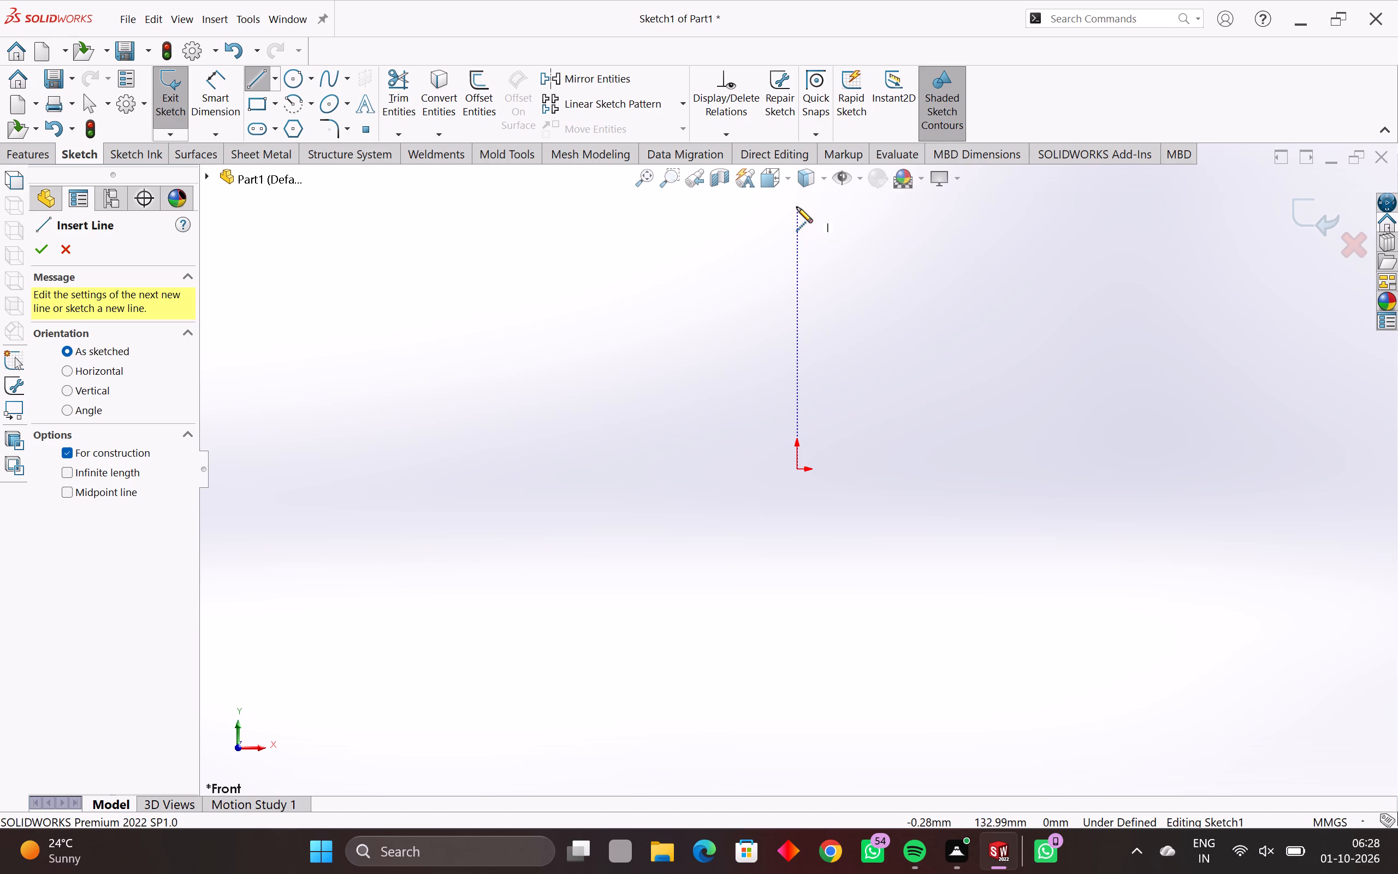
left_click(795, 191)
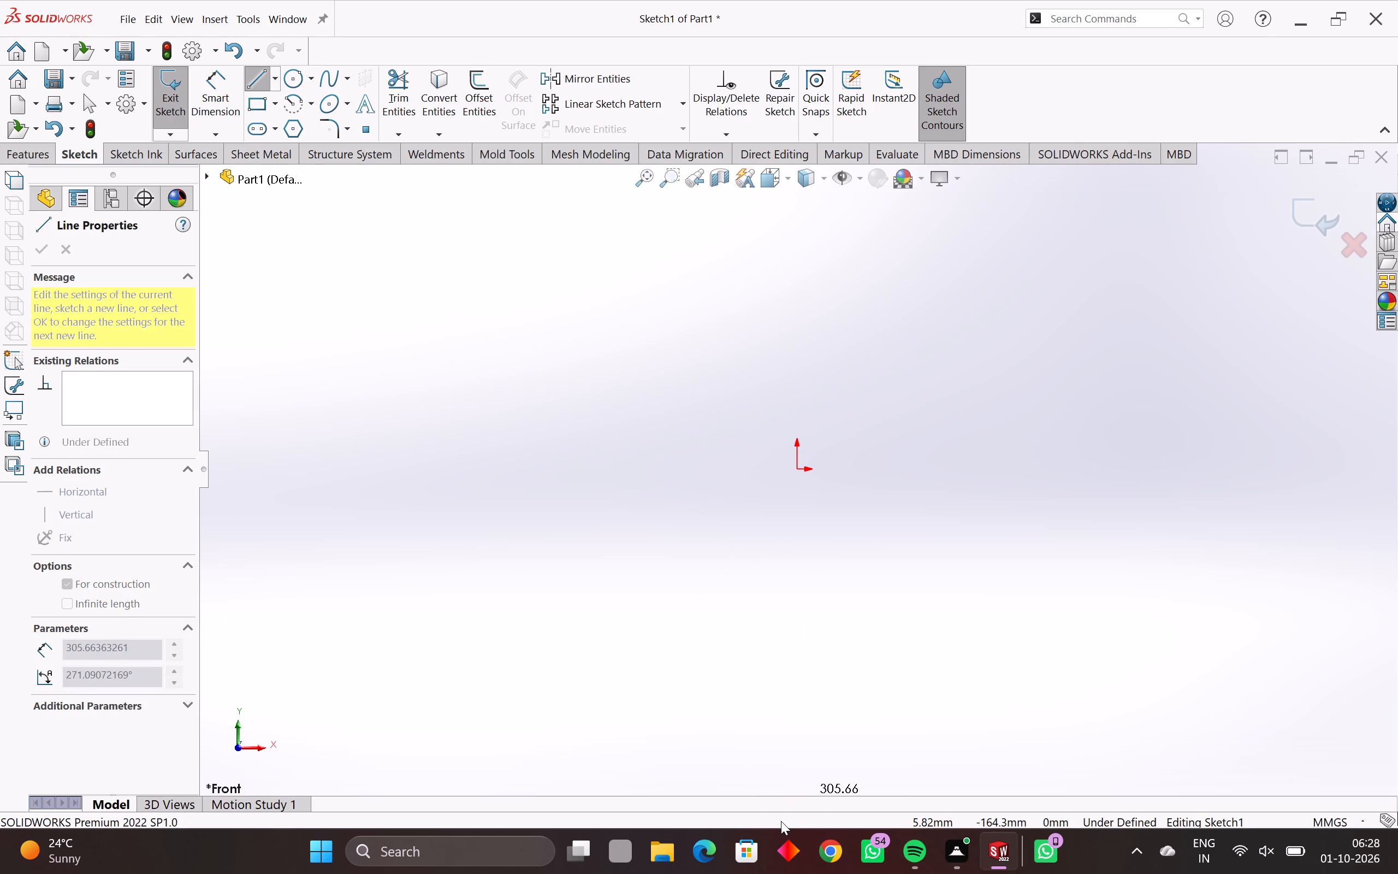
left_click(795, 769)
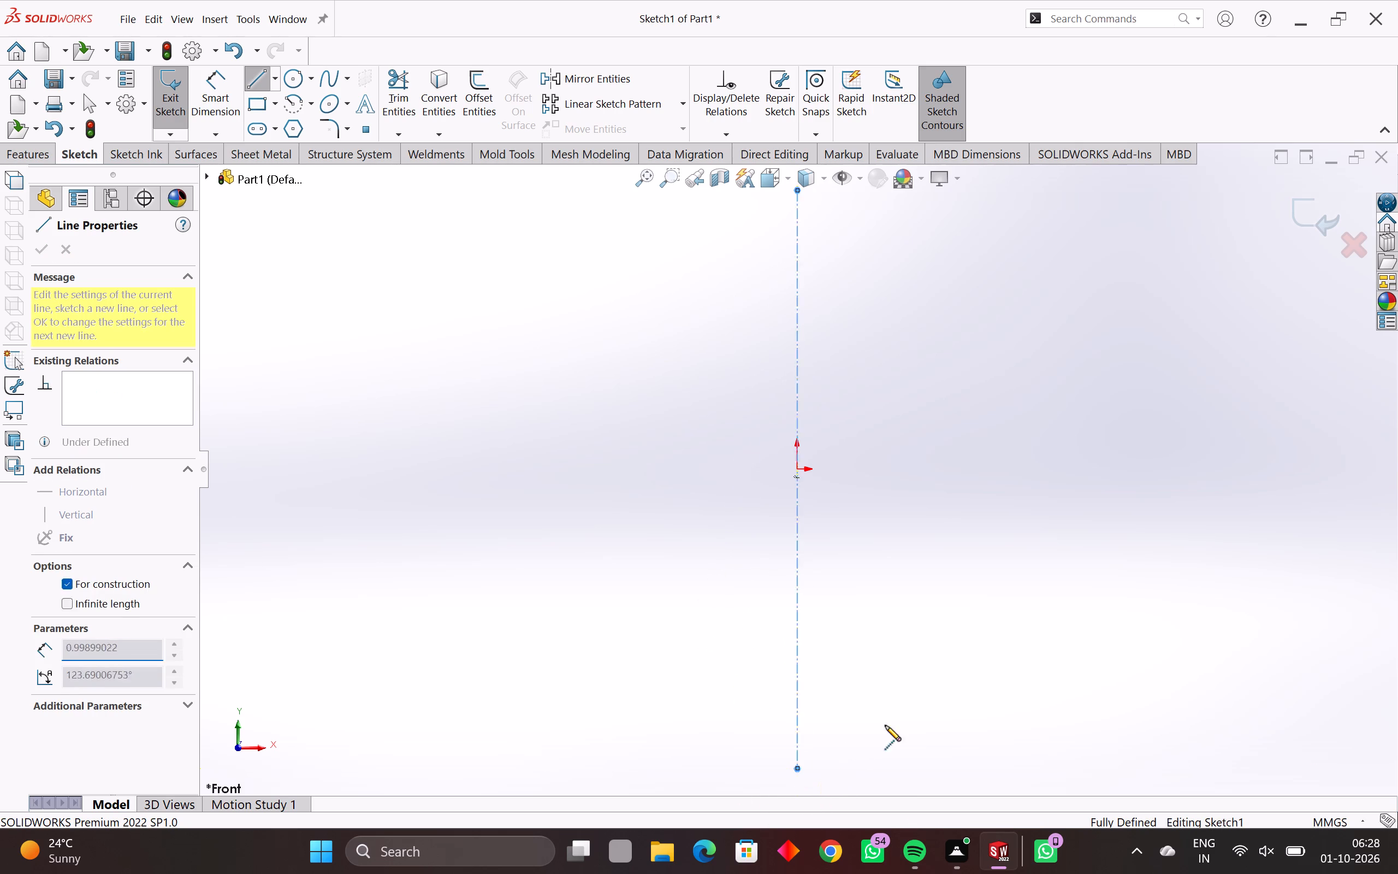
key("Escape")
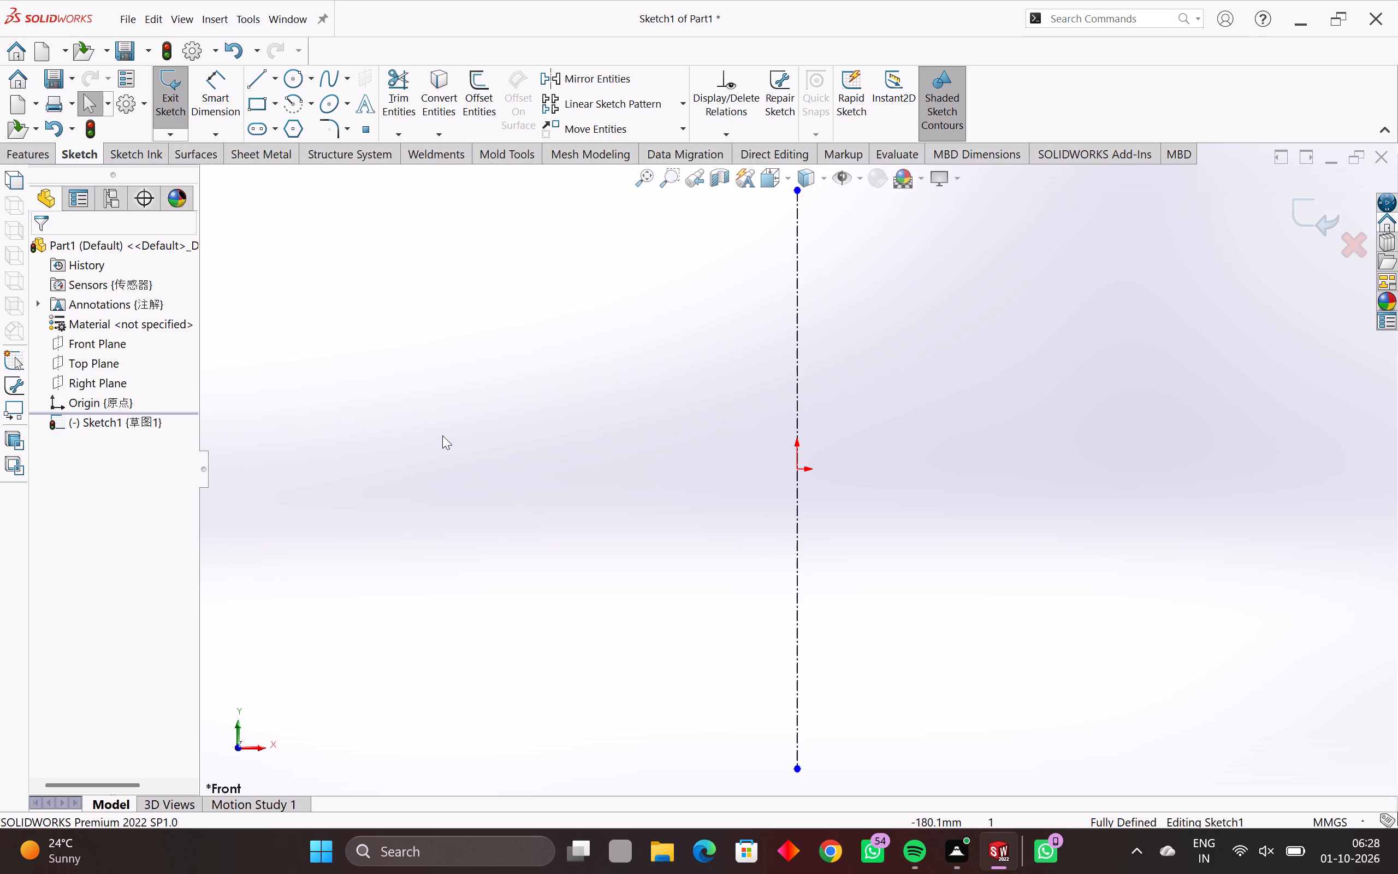
Draw a horizontal centerline about 586 mm long through the origin, crossing the vertical centerline.
key("l")
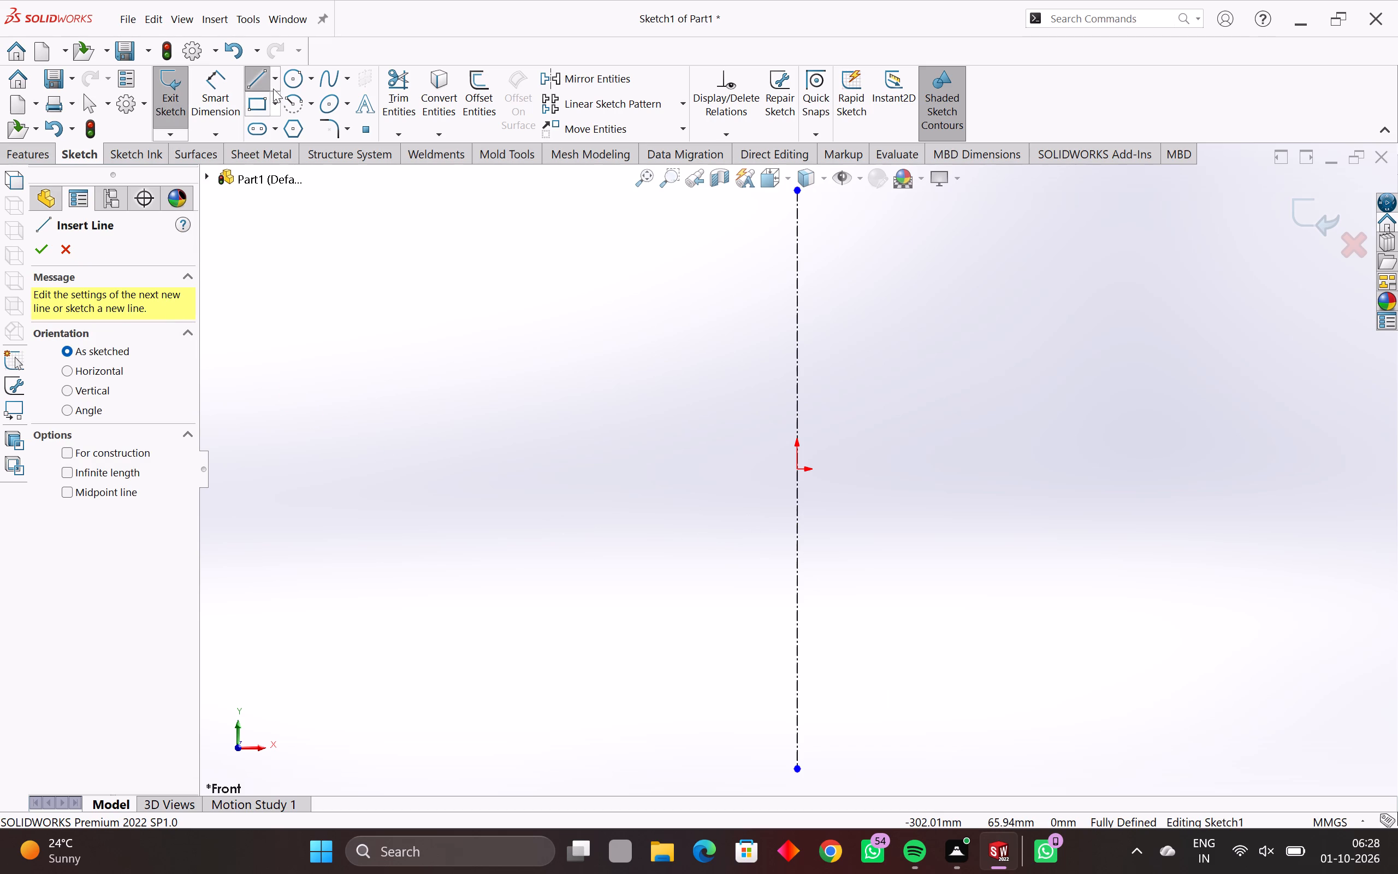
left_click(275, 73)
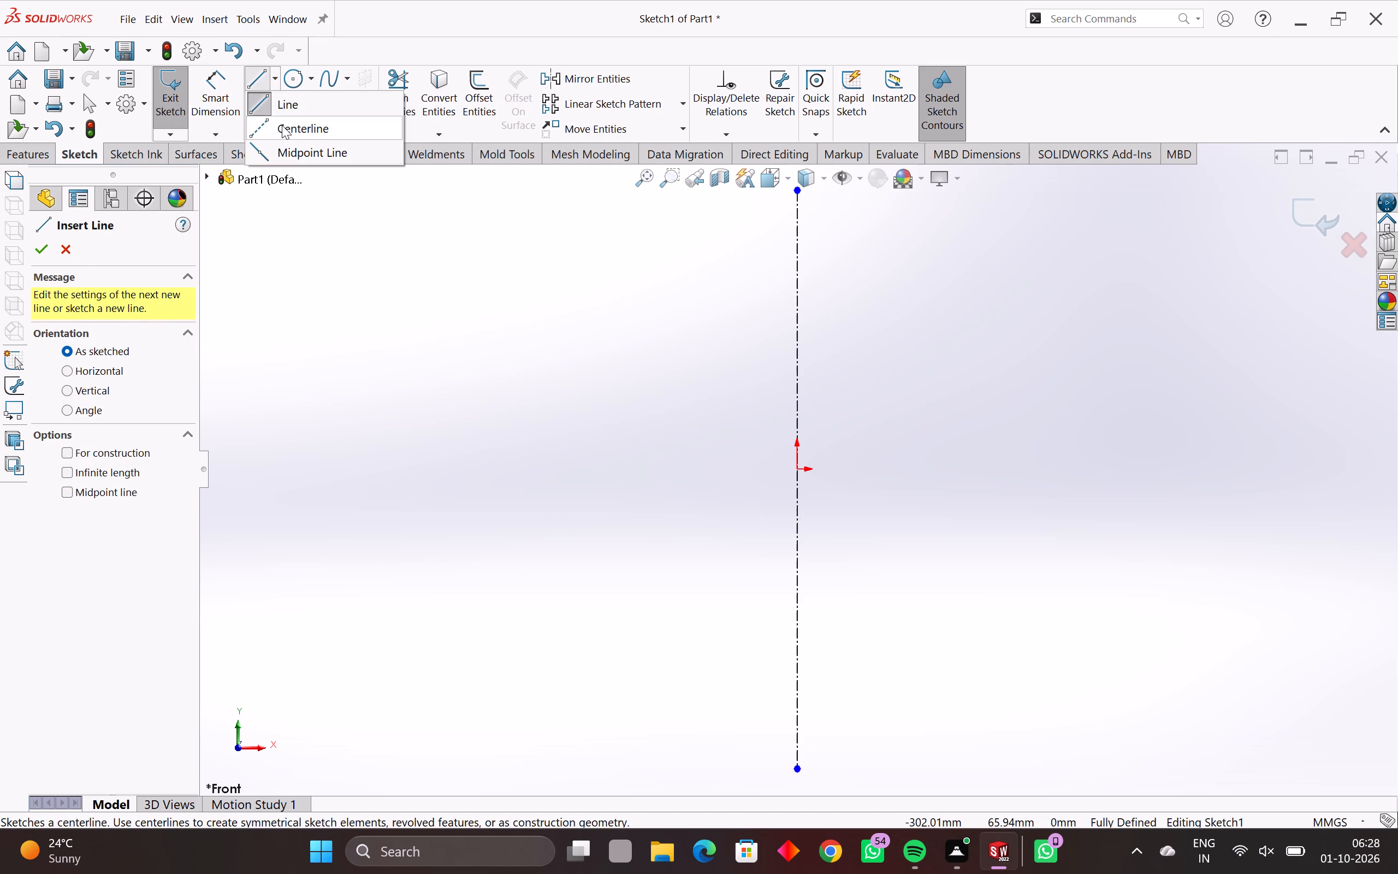
left_click(282, 125)
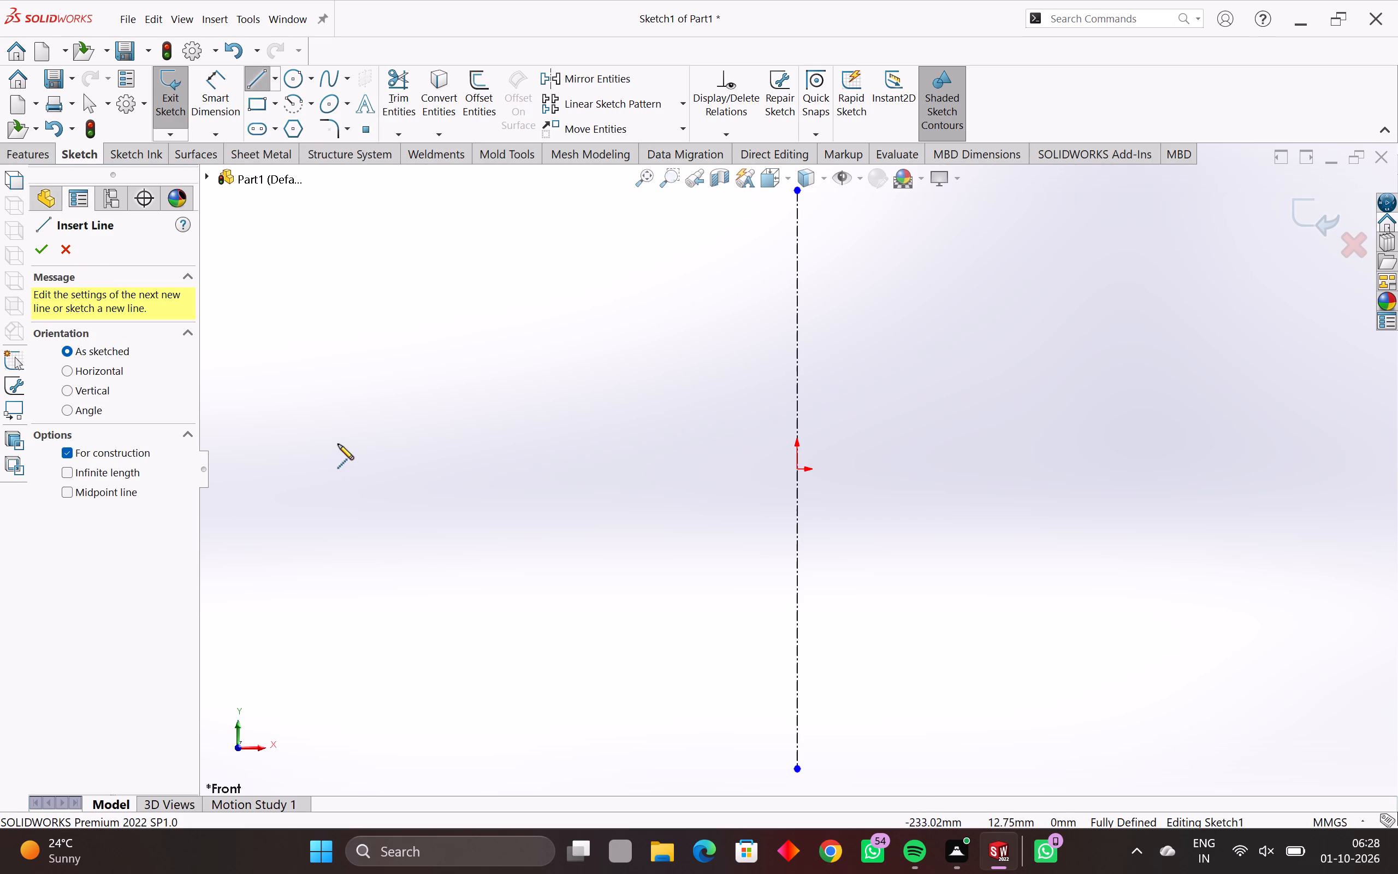
left_click(336, 468)
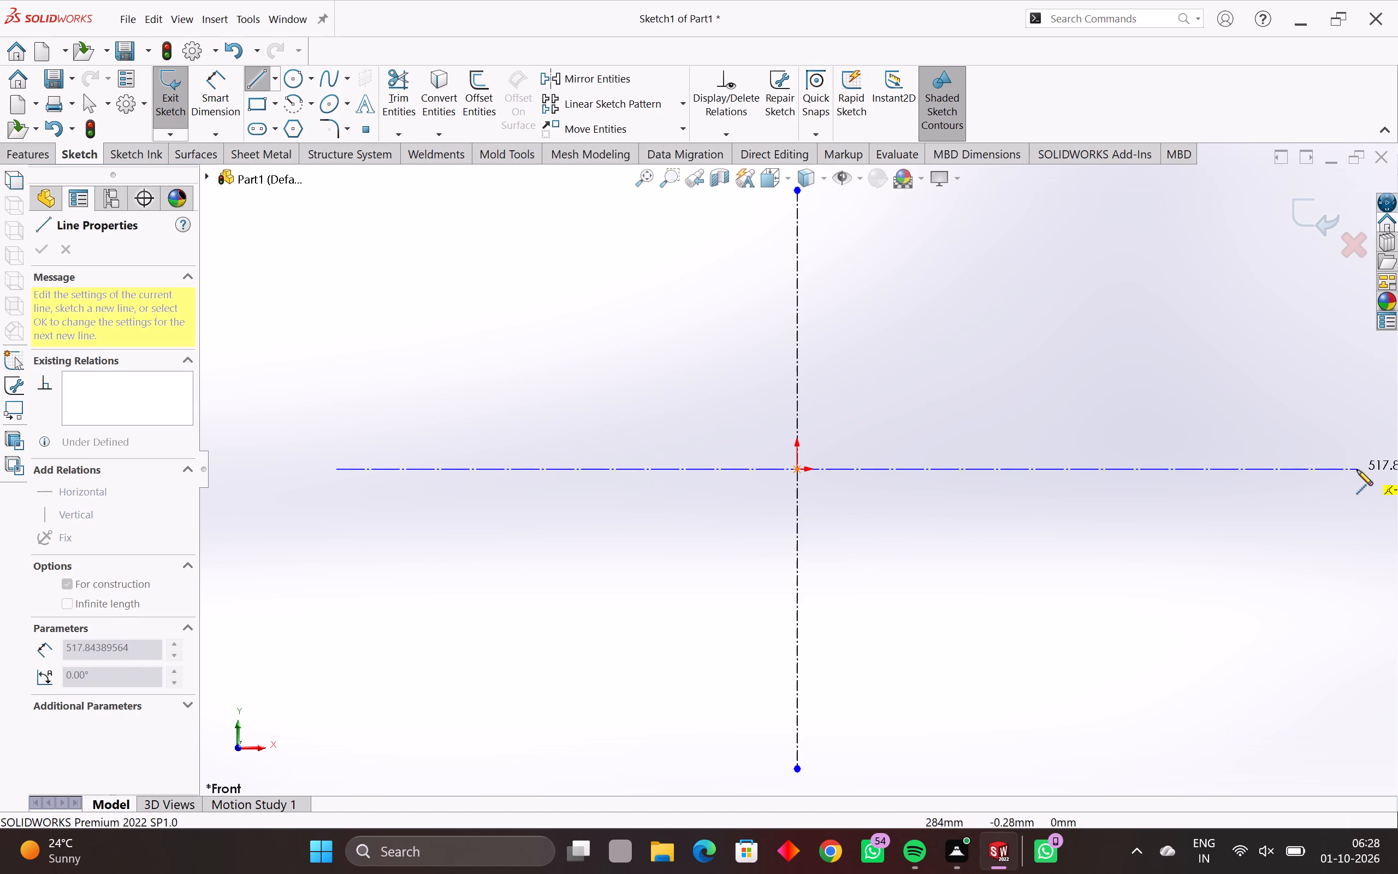
scroll(1386, 470, "down", 1)
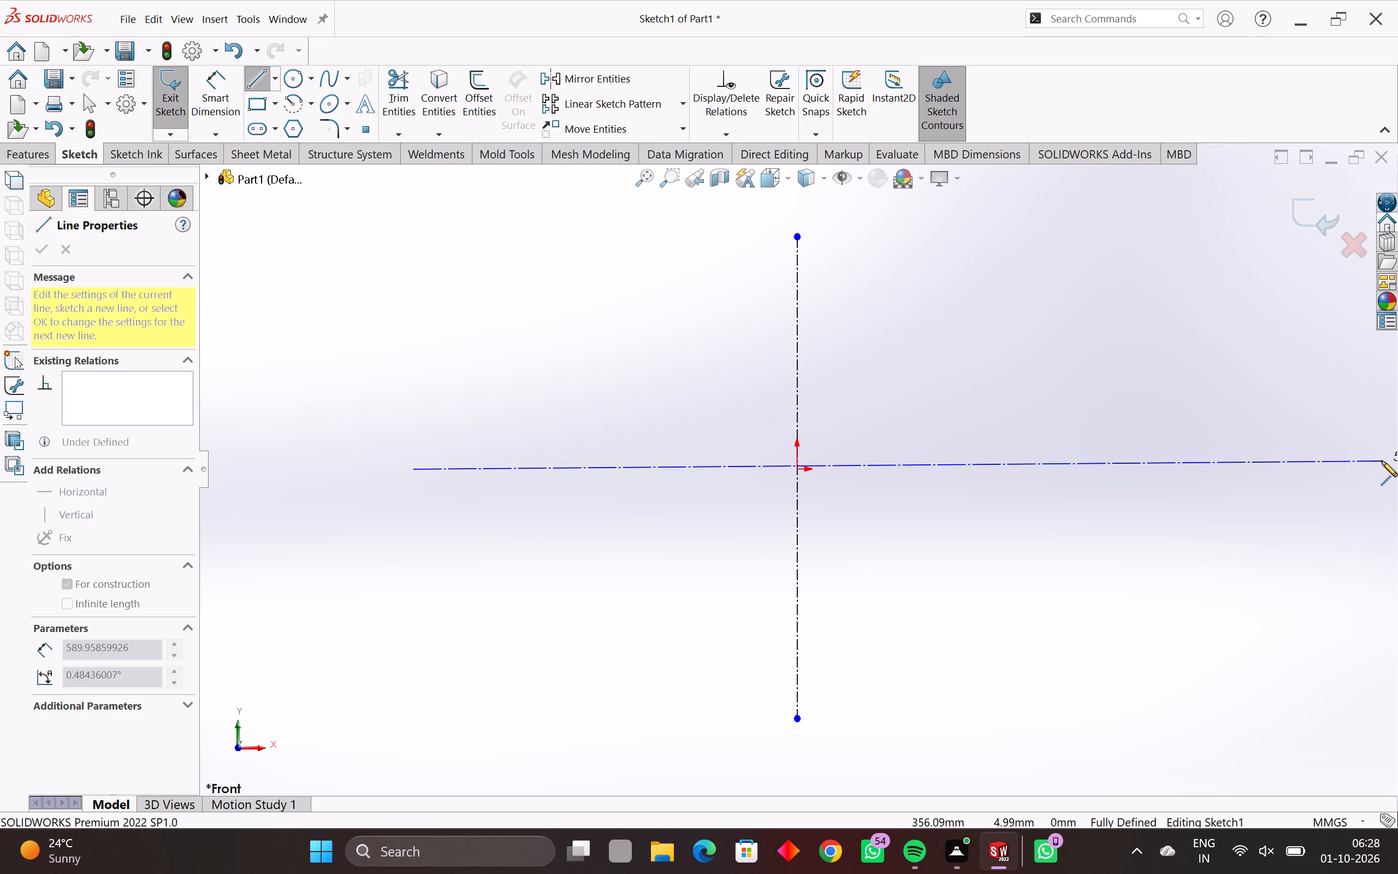
left_click(1376, 469)
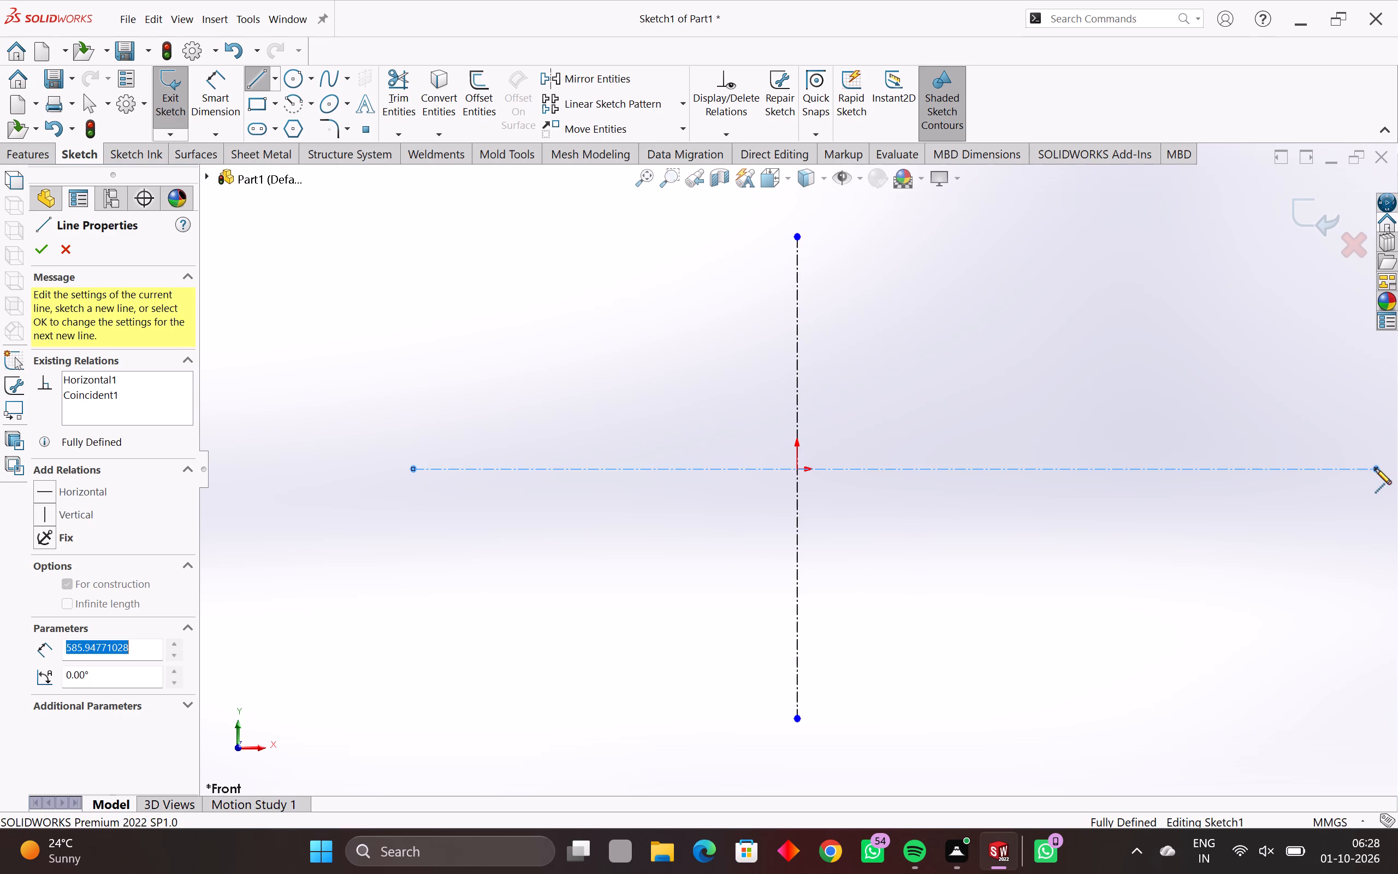
key("Escape")
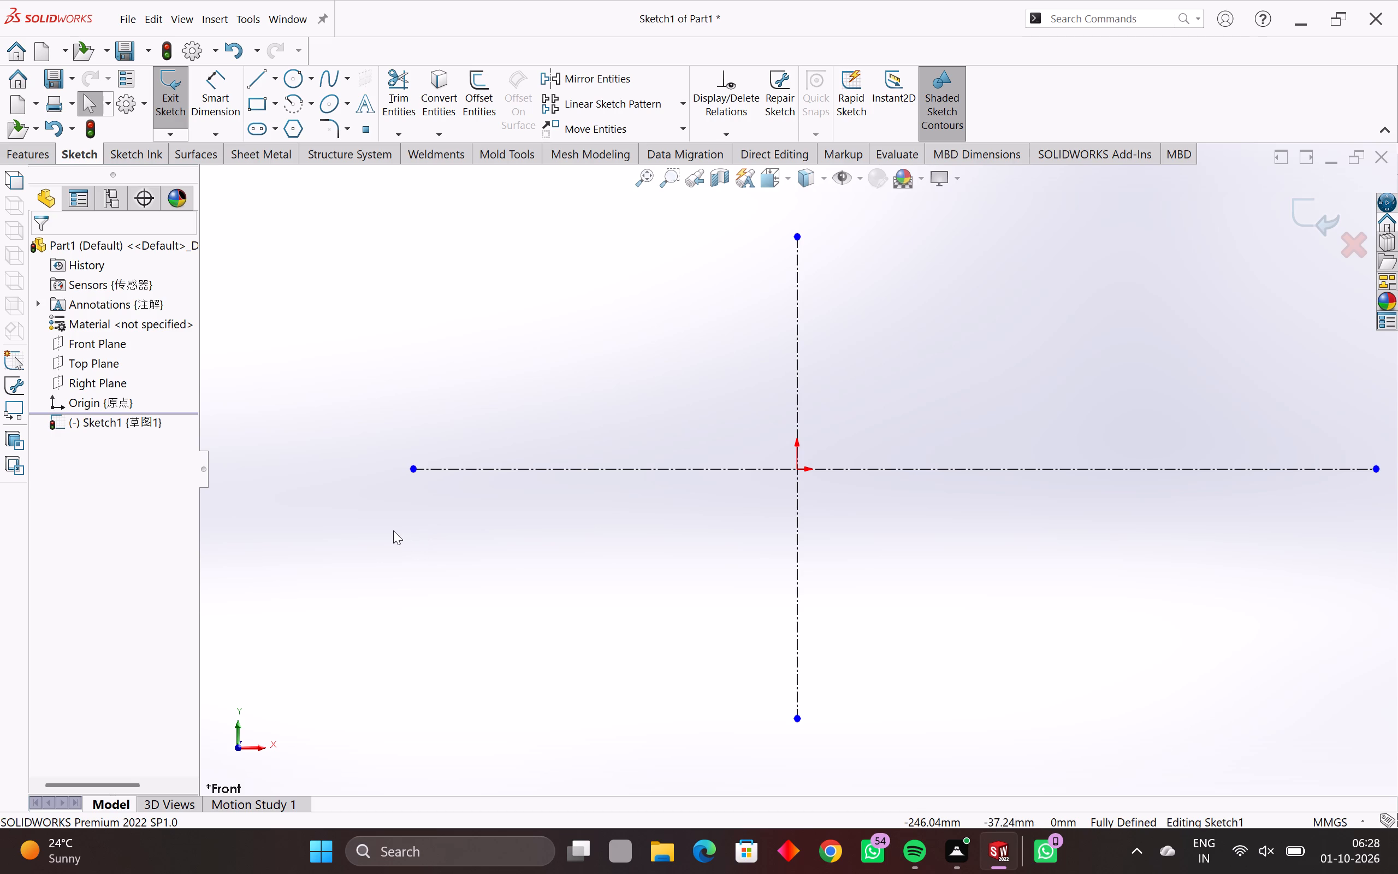
key("Escape")
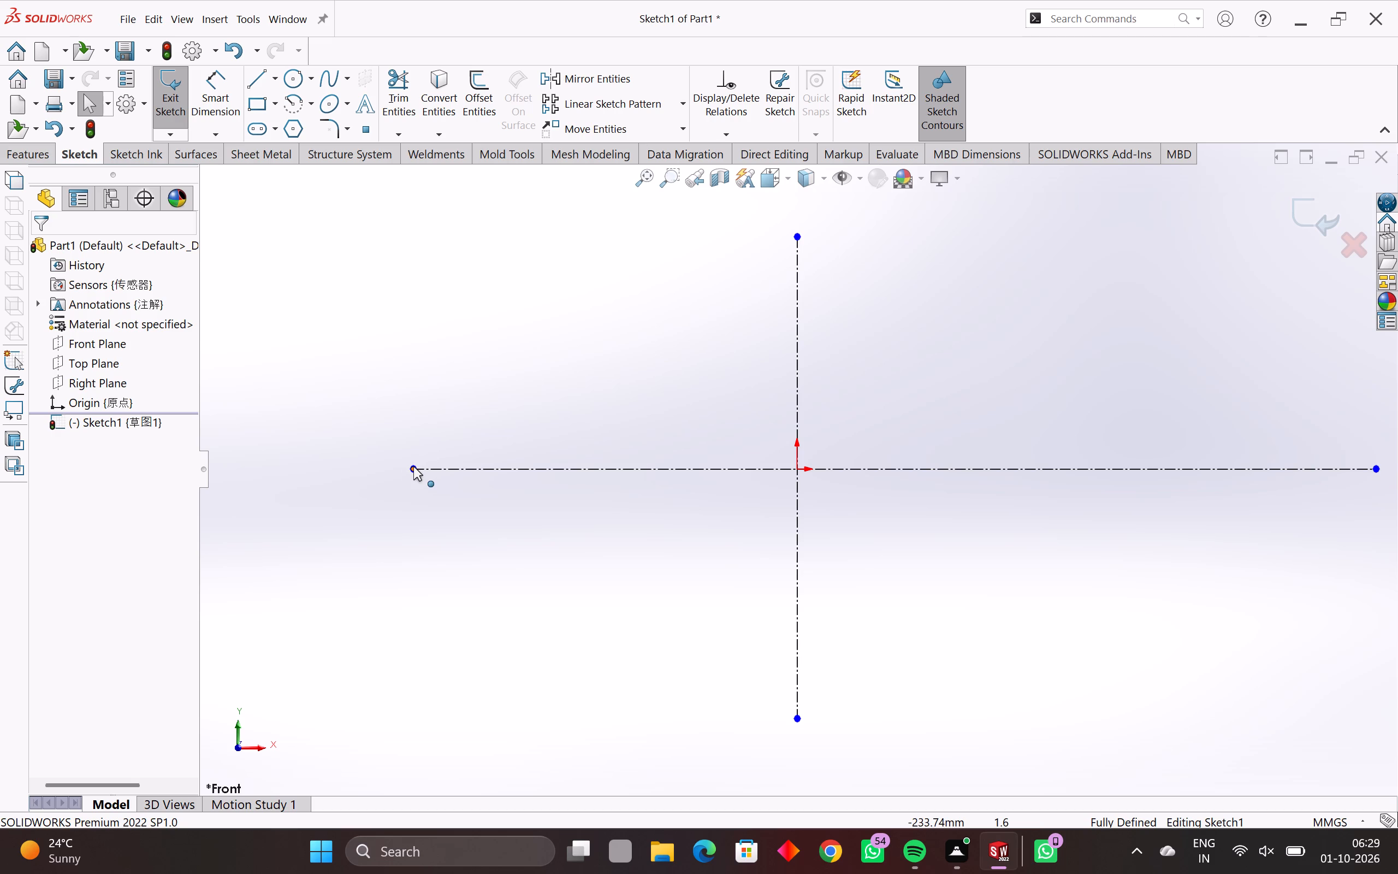
Extend the horizontal centerline's left endpoint outward to about X -346 mm.
left_click_drag(413, 466, 264, 474)
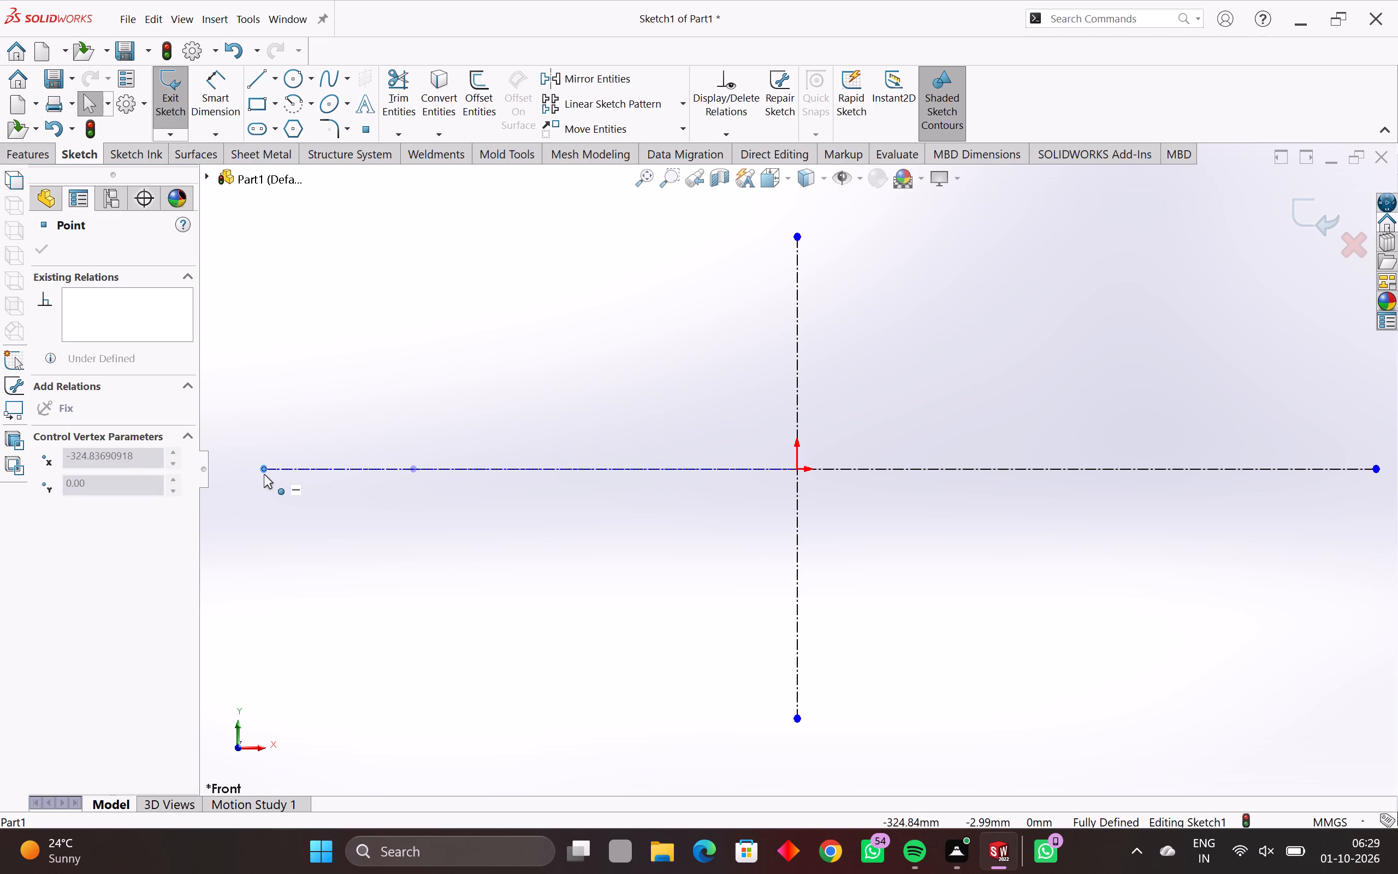
left_click_drag(264, 474, 228, 483)
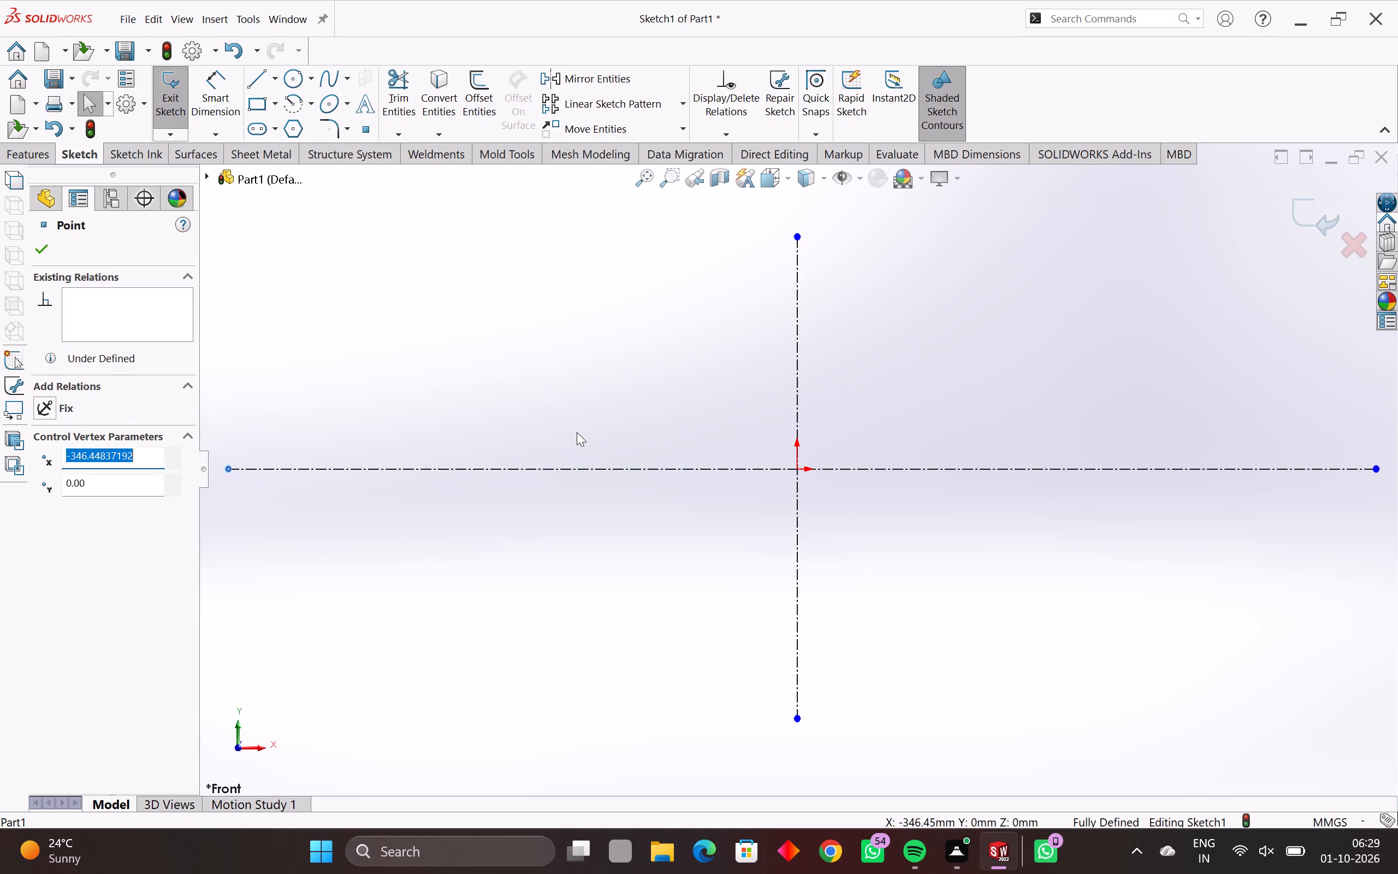
key("Escape")
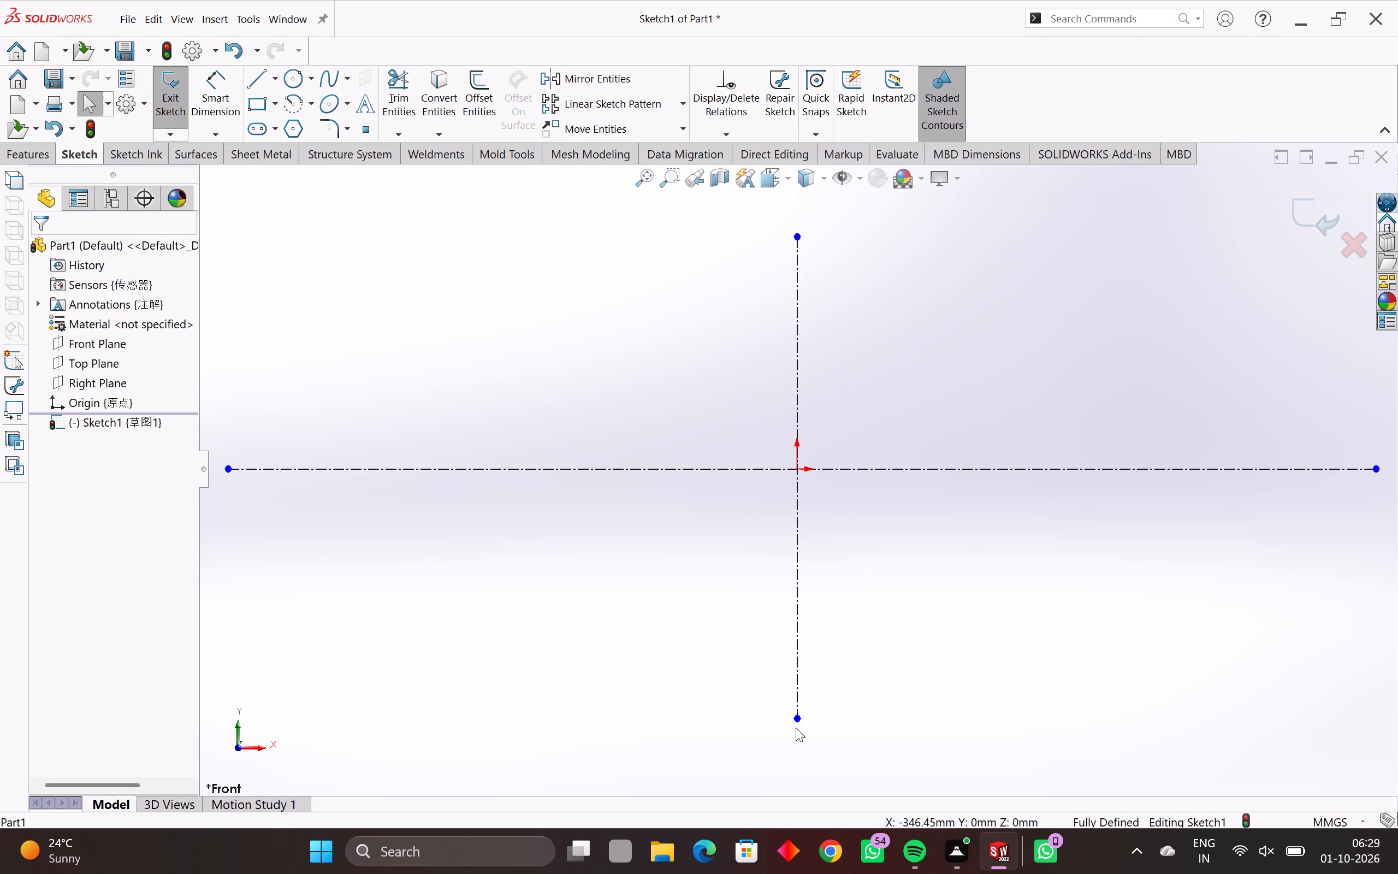
Extend the vertical centerline's endpoints to about Y 242 mm above and Y -288 mm below the origin.
left_click_drag(796, 717, 788, 779)
scroll(775, 326, "down", 4)
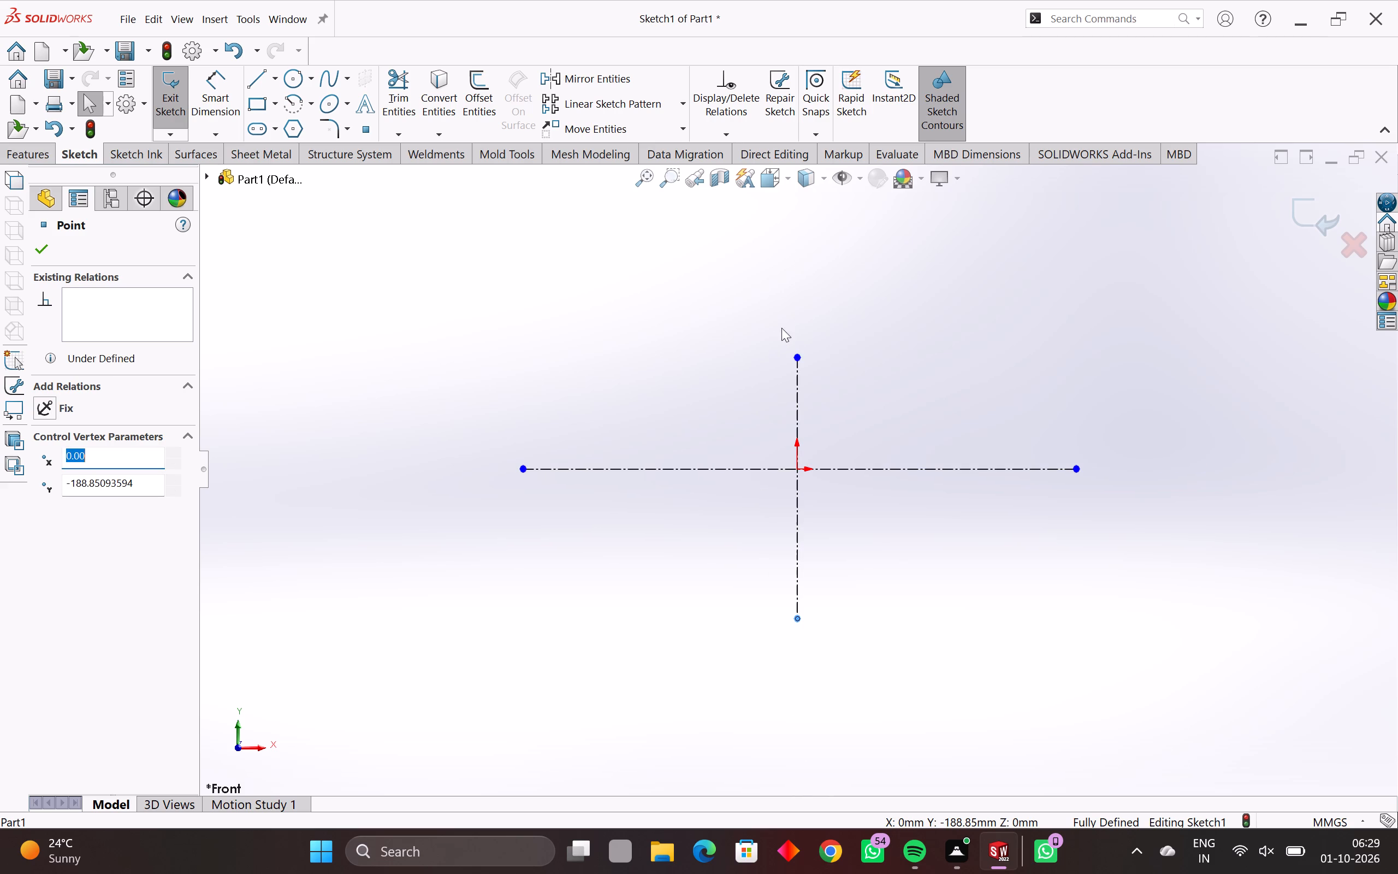
left_click_drag(796, 359, 796, 358)
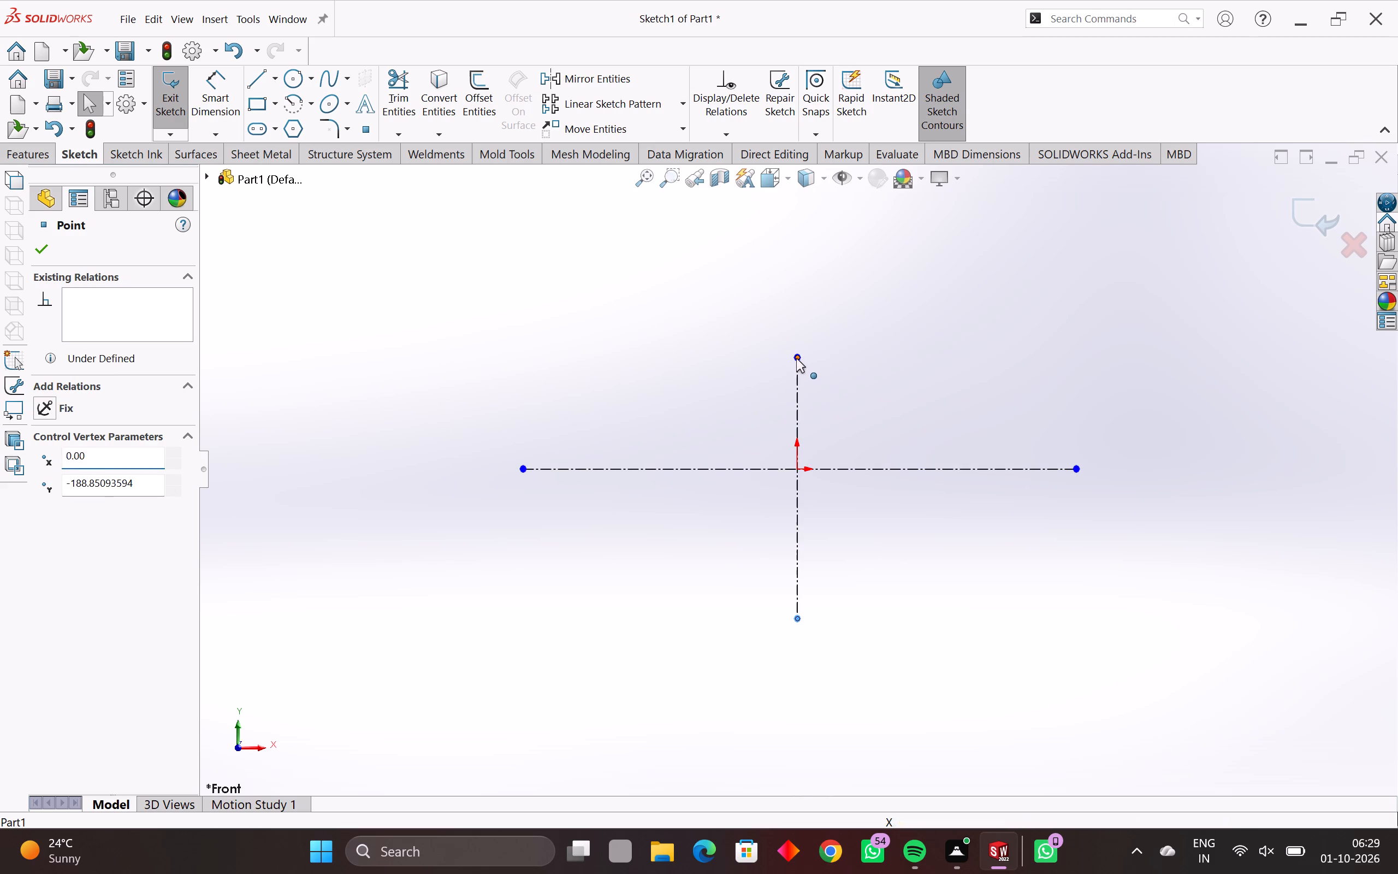
left_click_drag(796, 358, 792, 277)
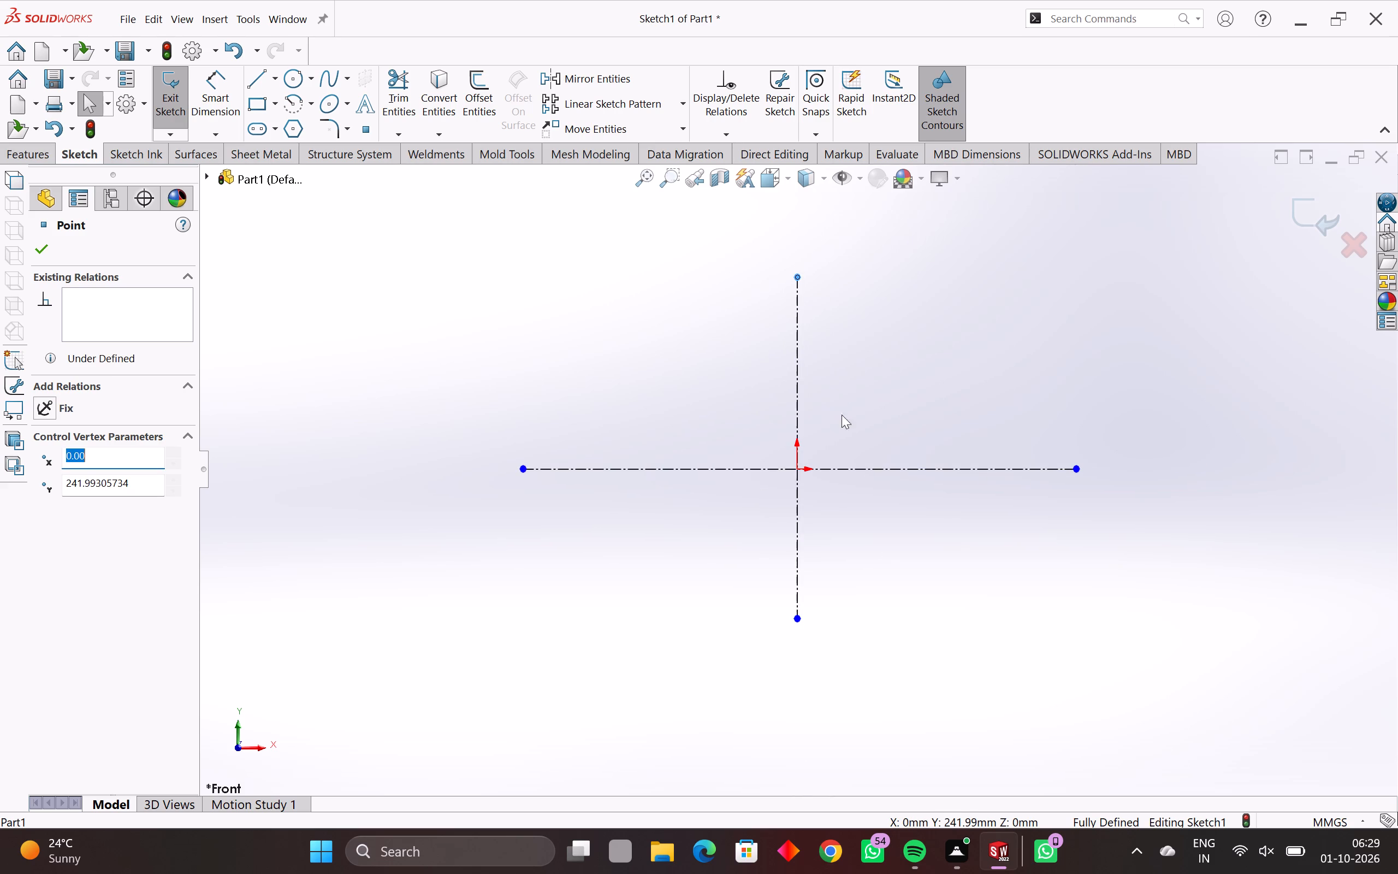
left_click_drag(795, 616, 781, 649)
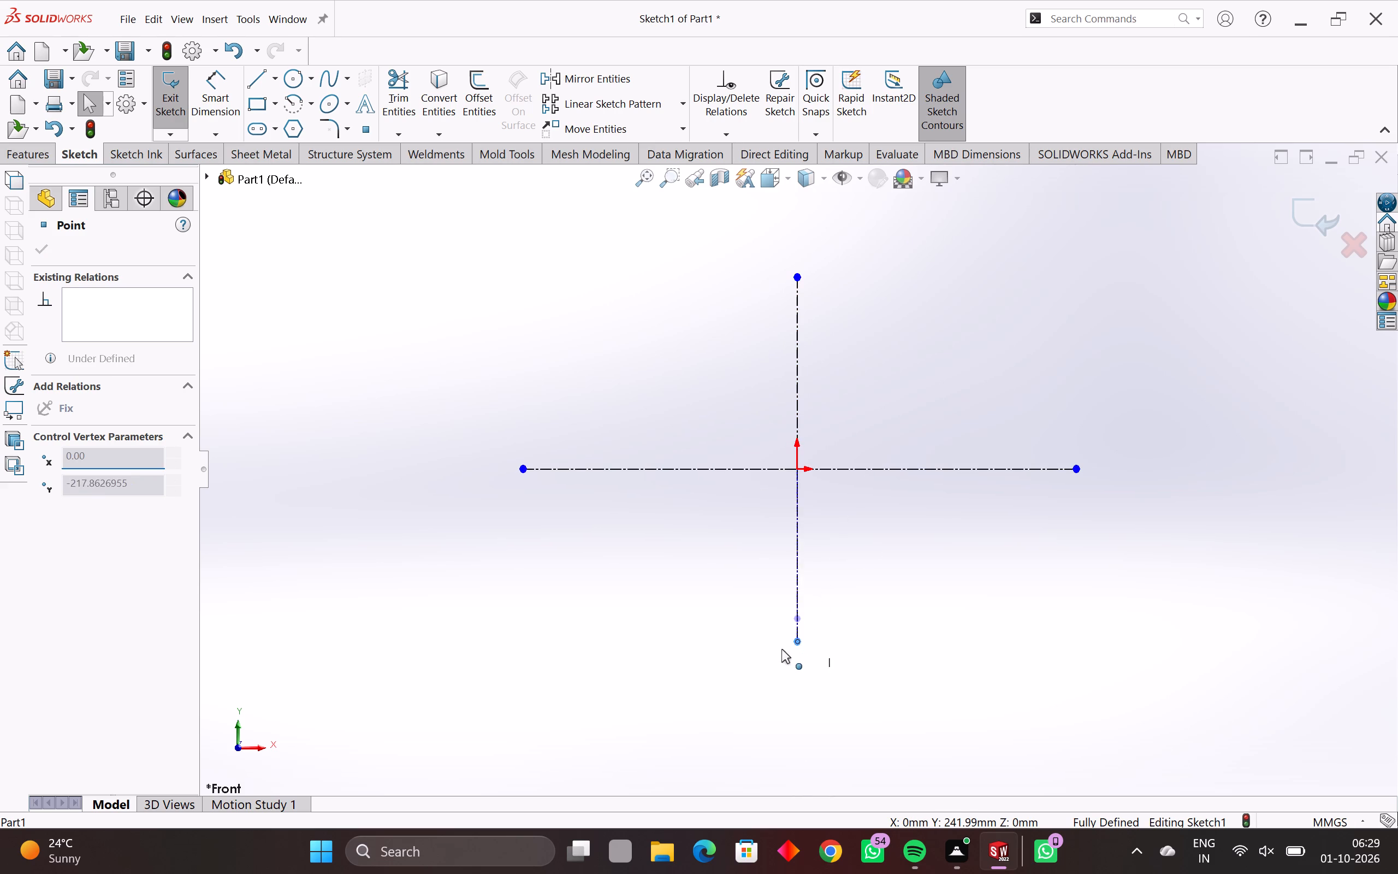
left_click_drag(781, 649, 774, 698)
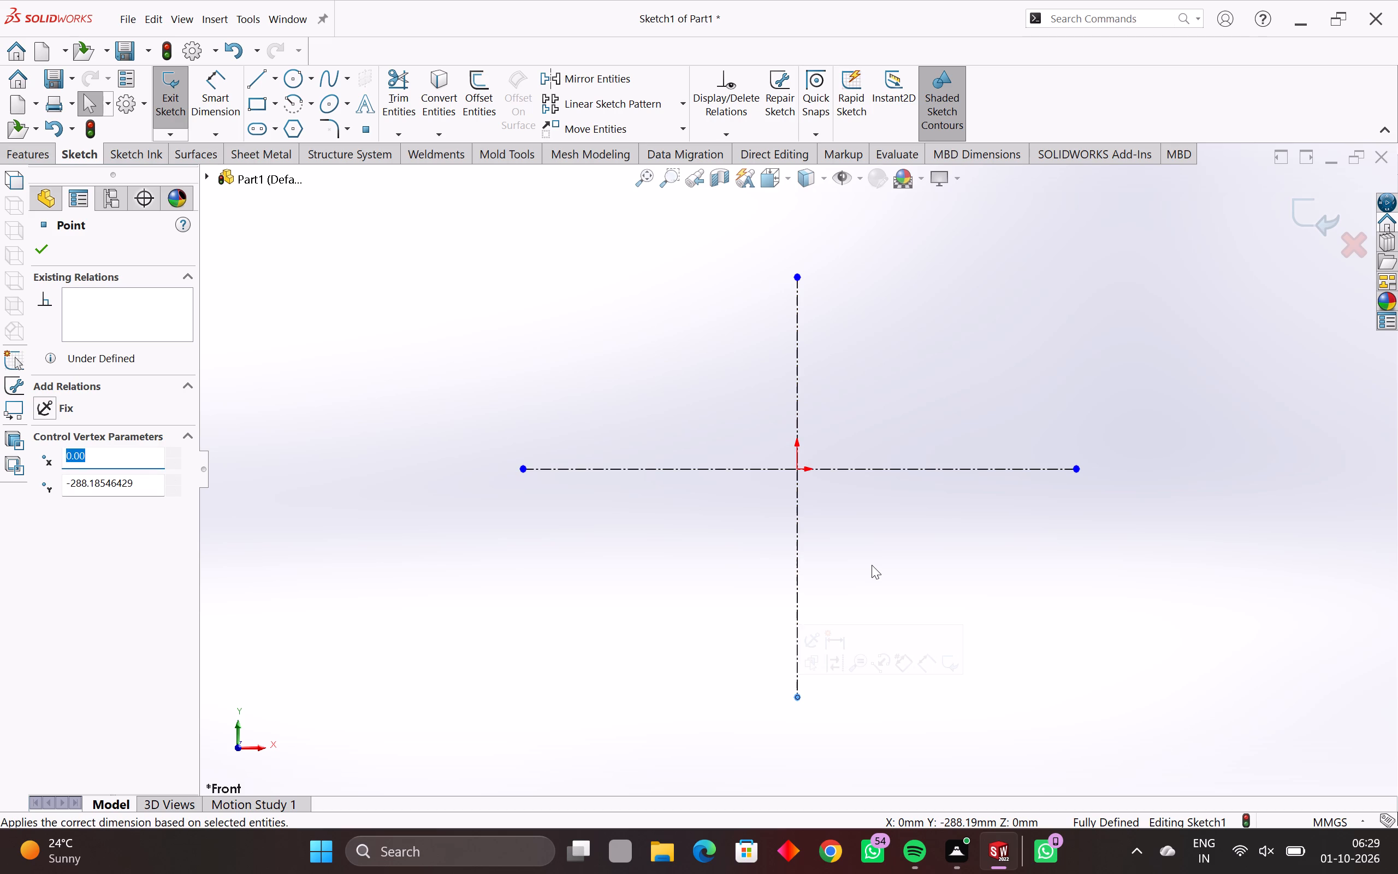
key("Escape")
key("Escape")
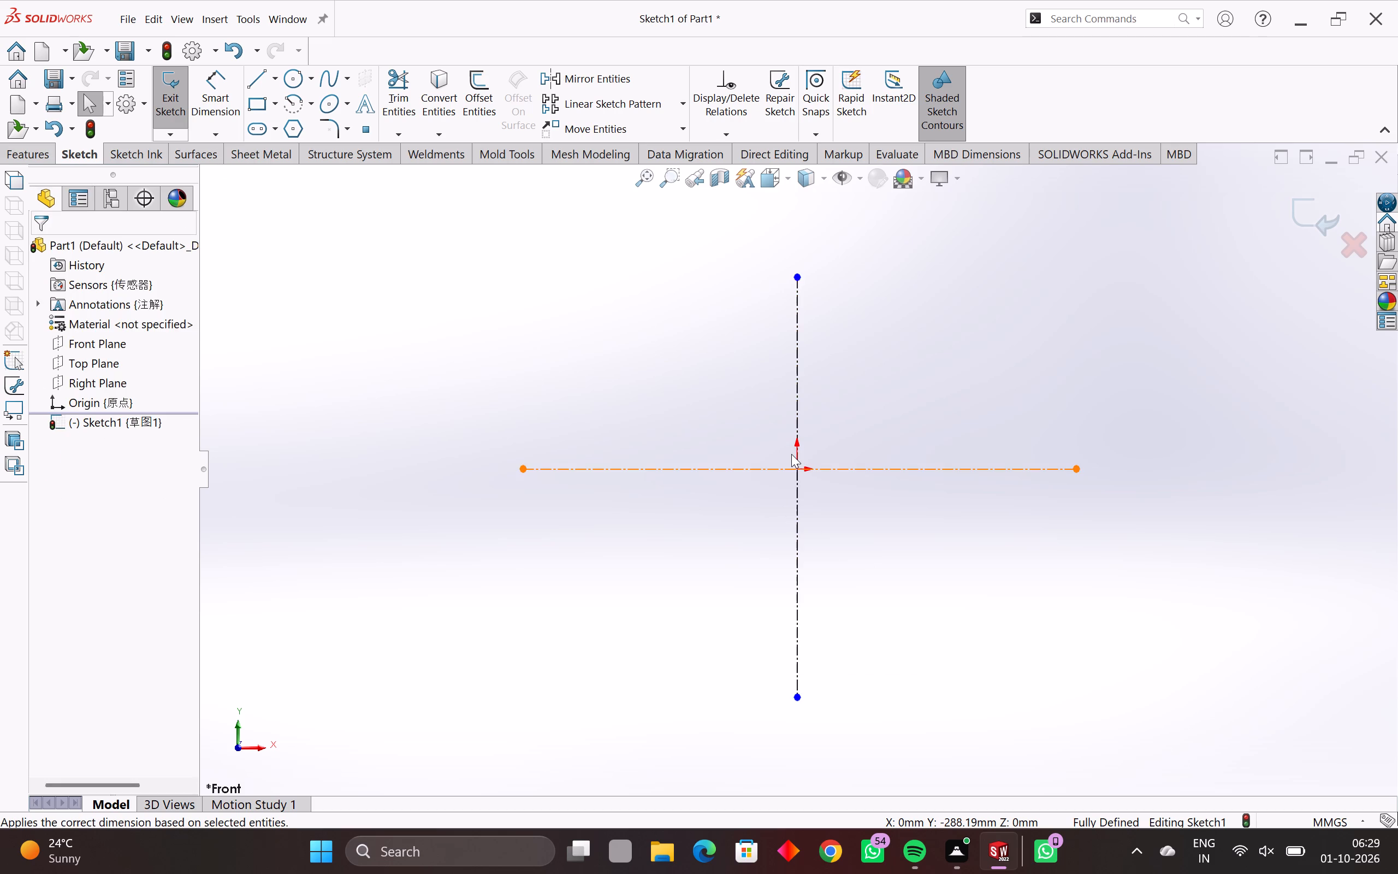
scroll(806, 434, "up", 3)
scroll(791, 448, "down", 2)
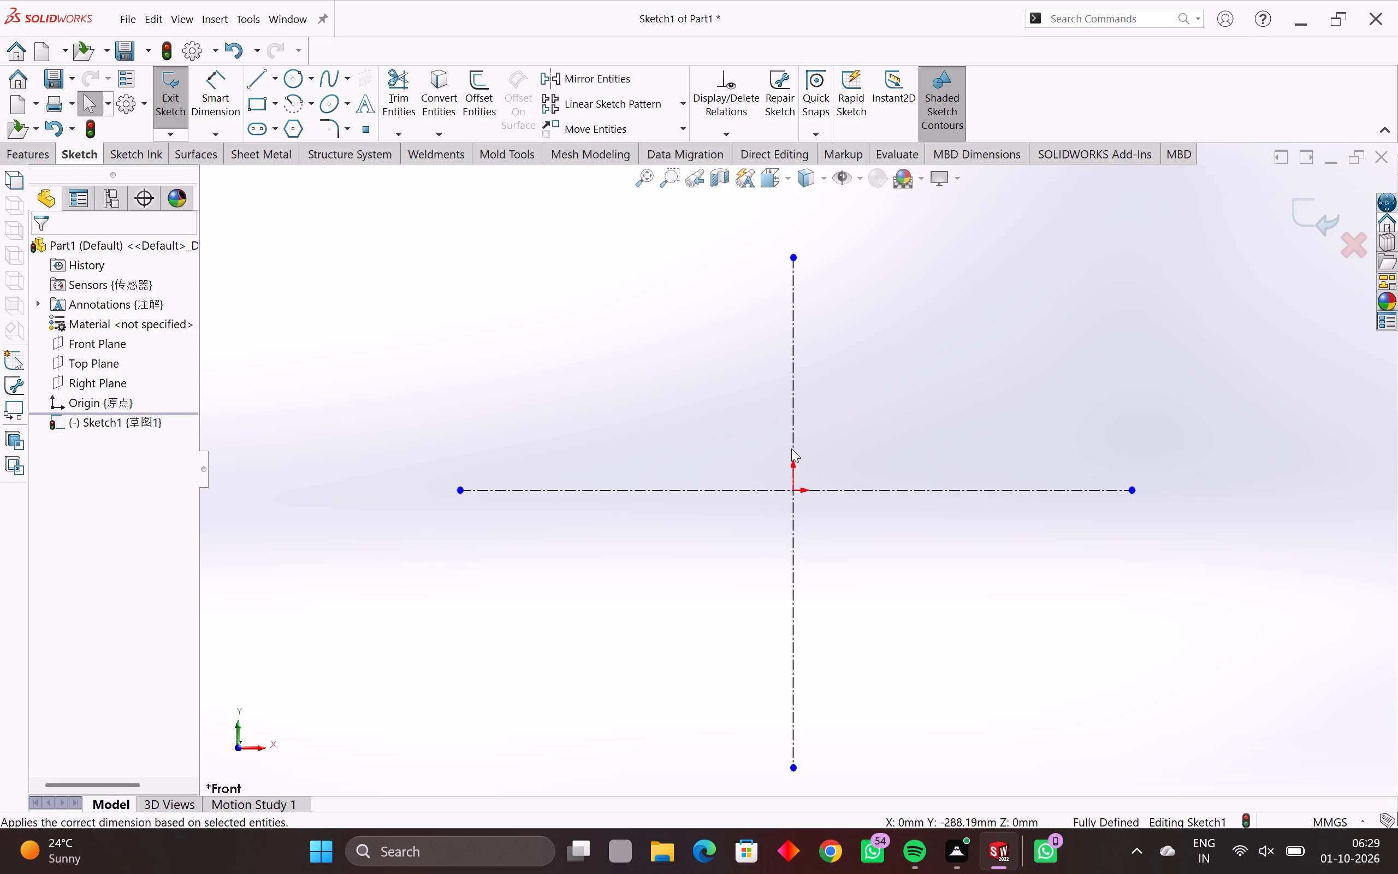
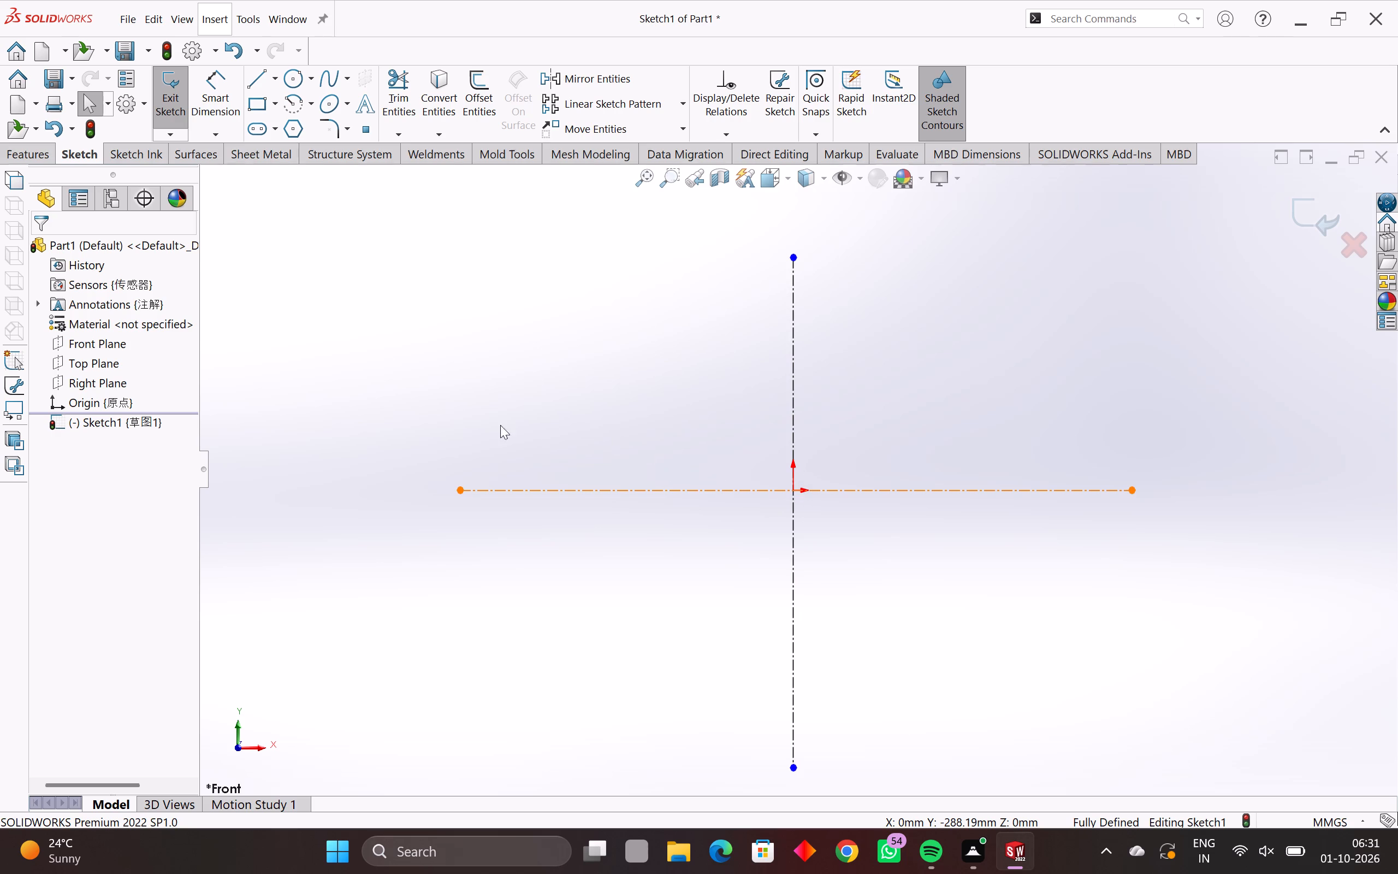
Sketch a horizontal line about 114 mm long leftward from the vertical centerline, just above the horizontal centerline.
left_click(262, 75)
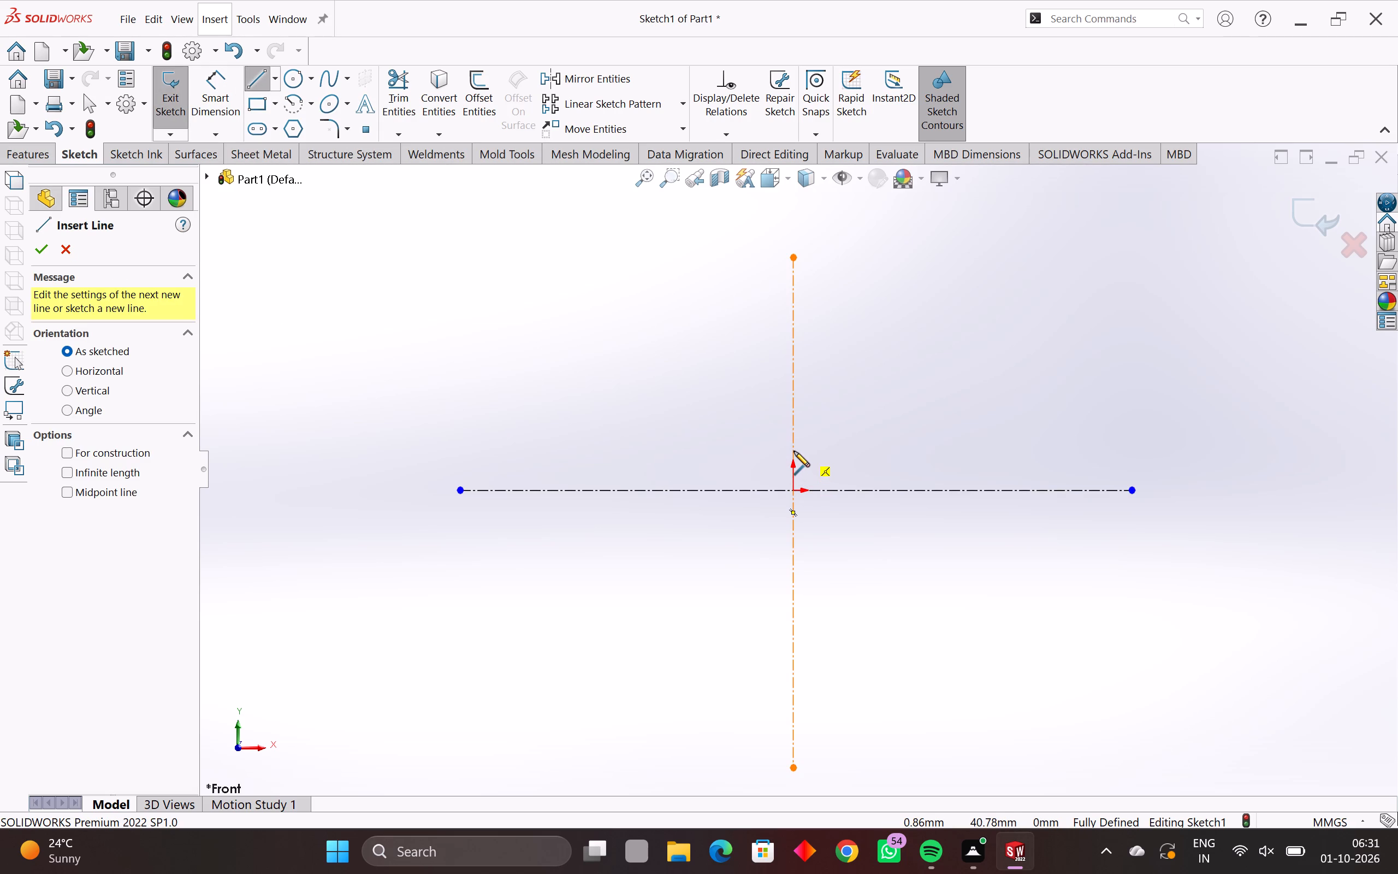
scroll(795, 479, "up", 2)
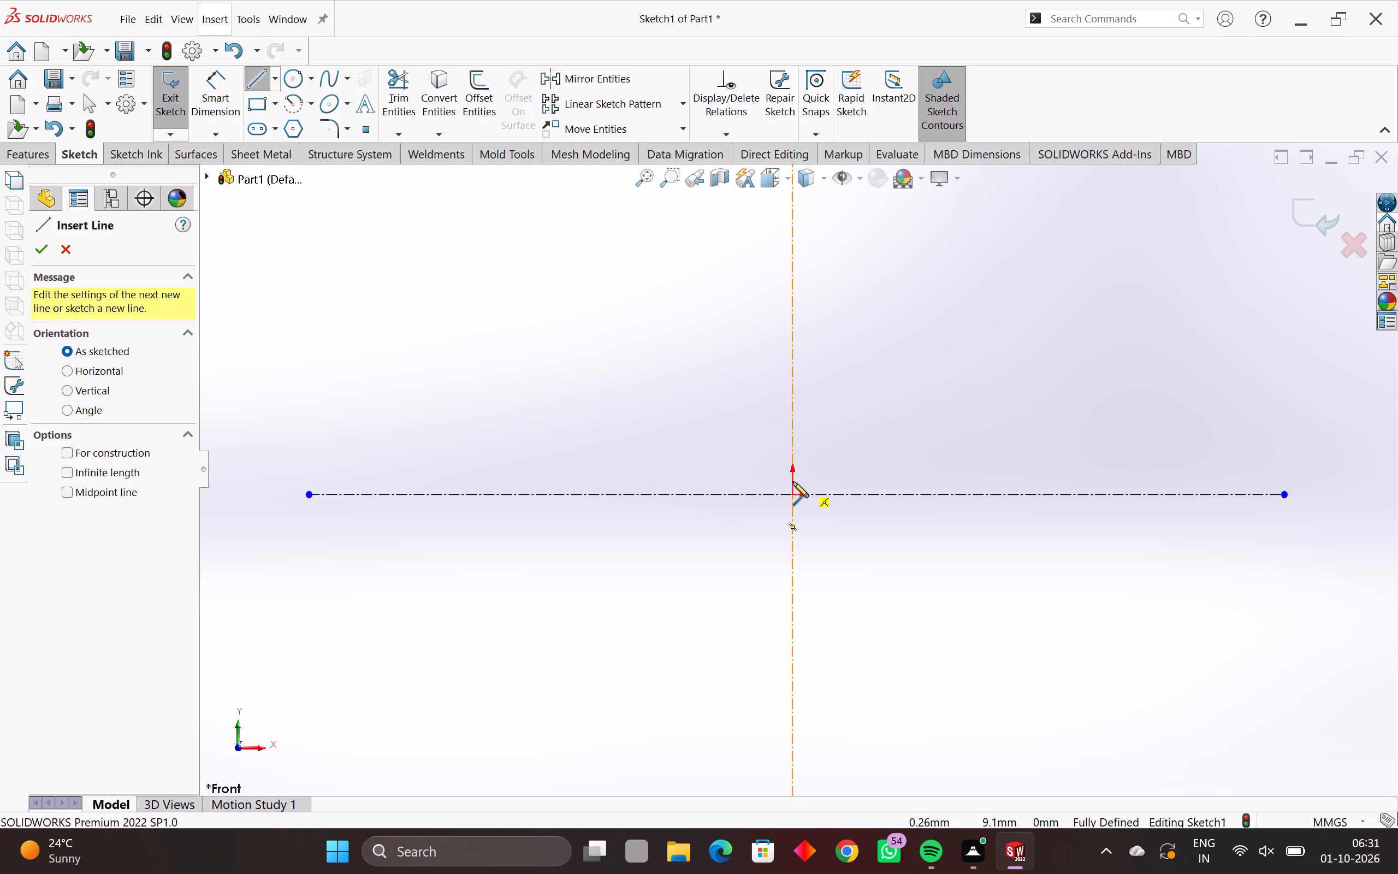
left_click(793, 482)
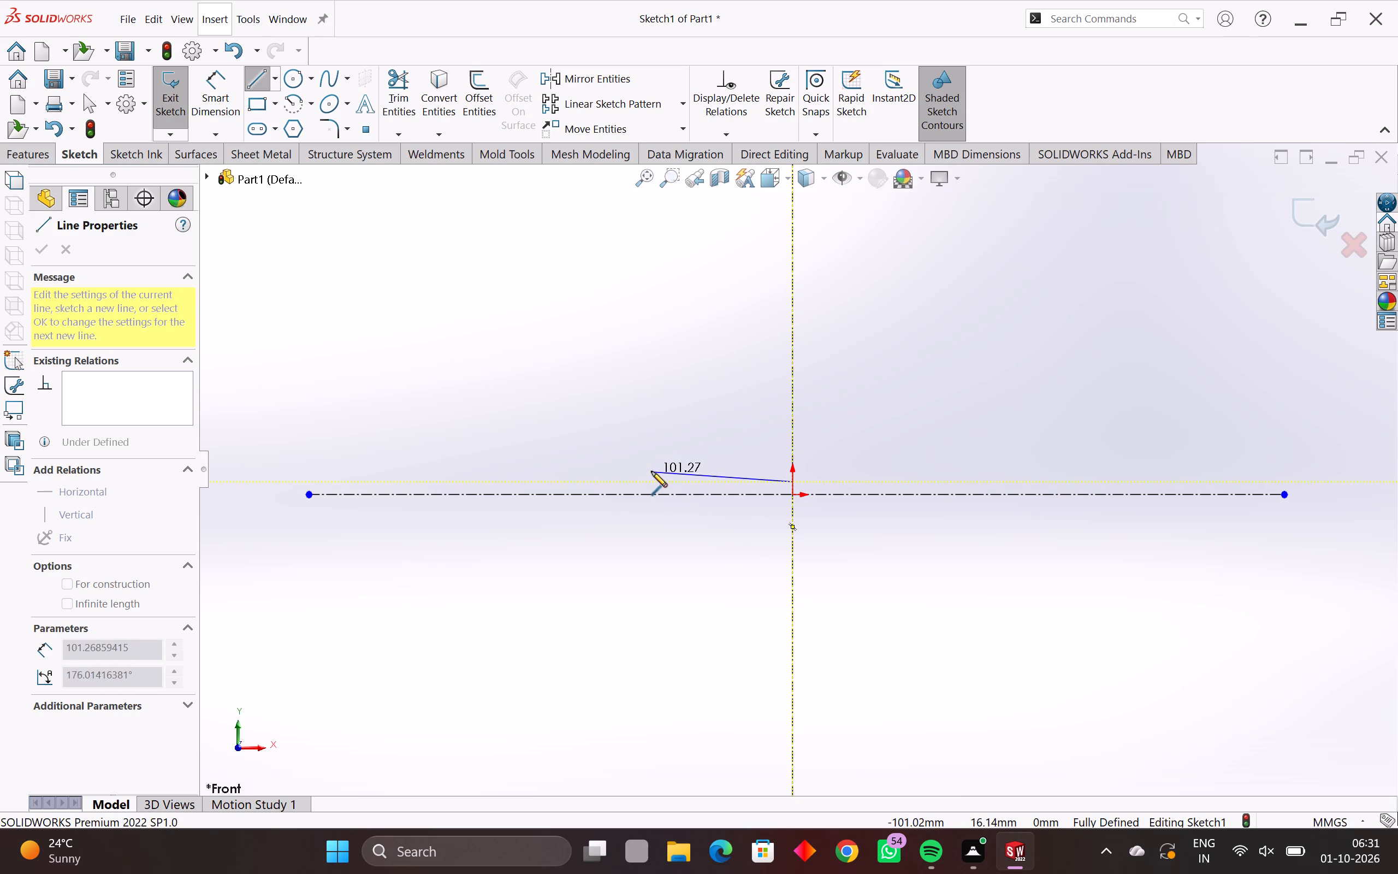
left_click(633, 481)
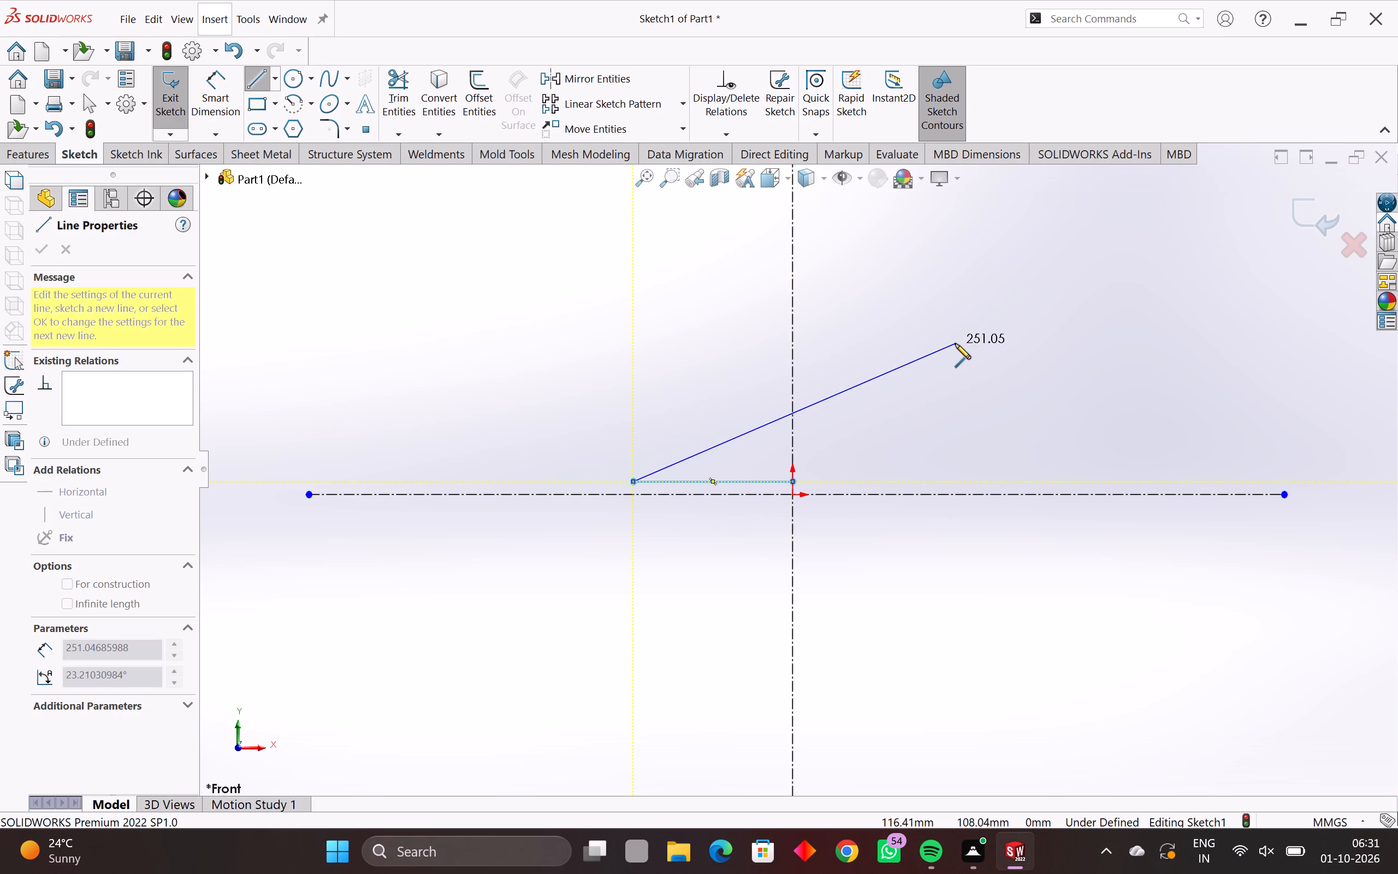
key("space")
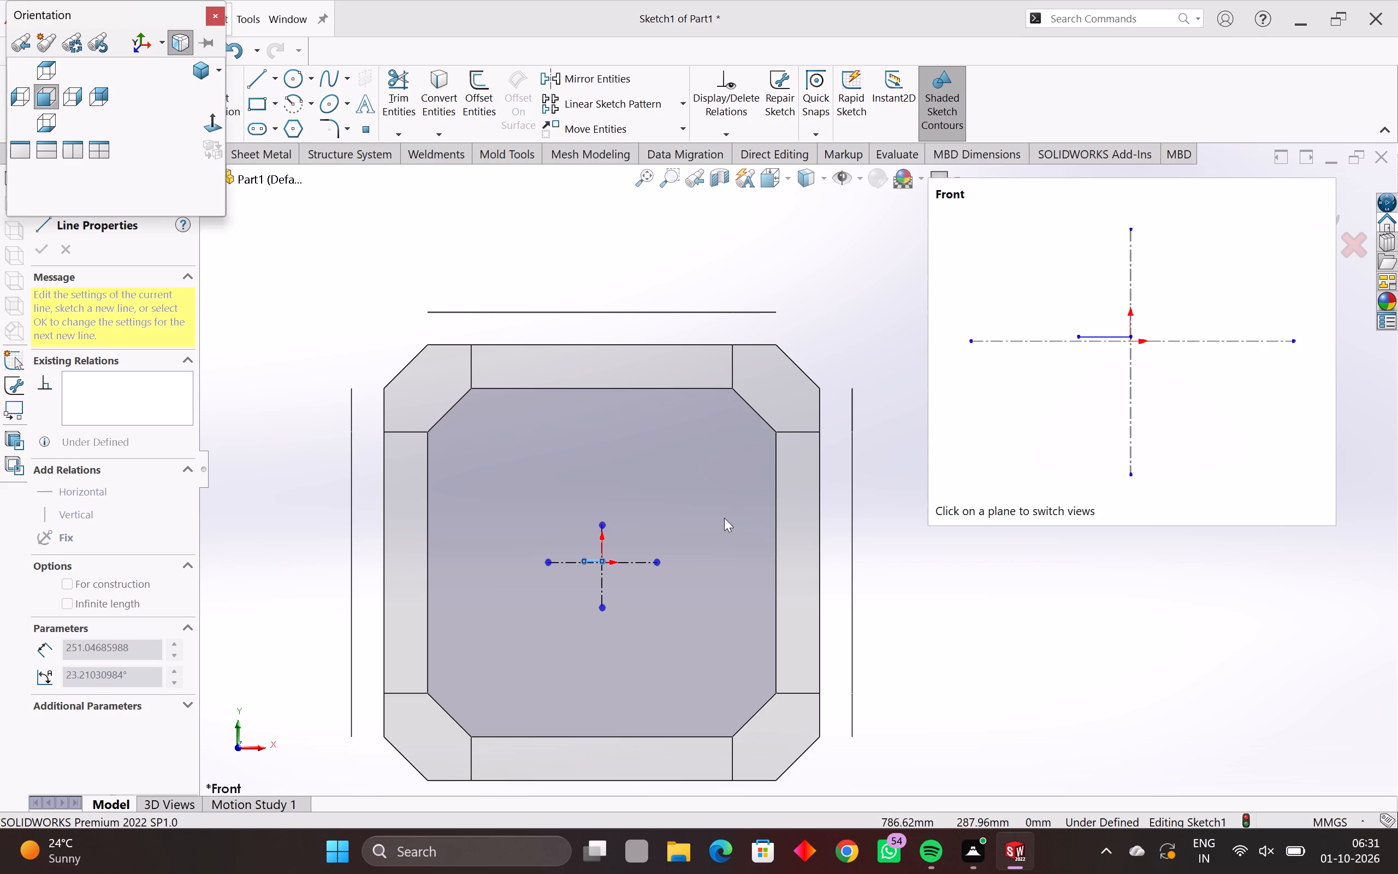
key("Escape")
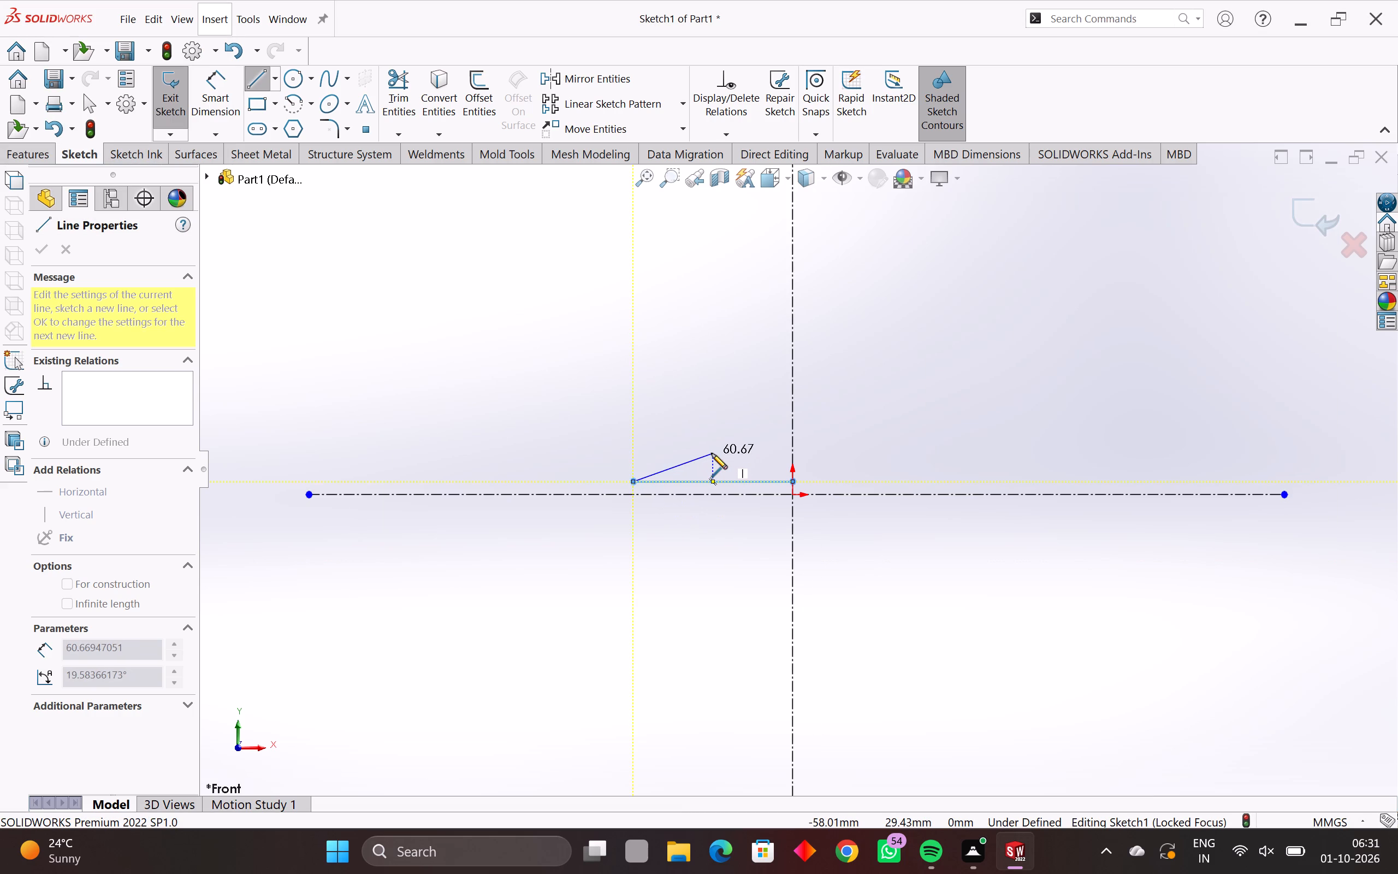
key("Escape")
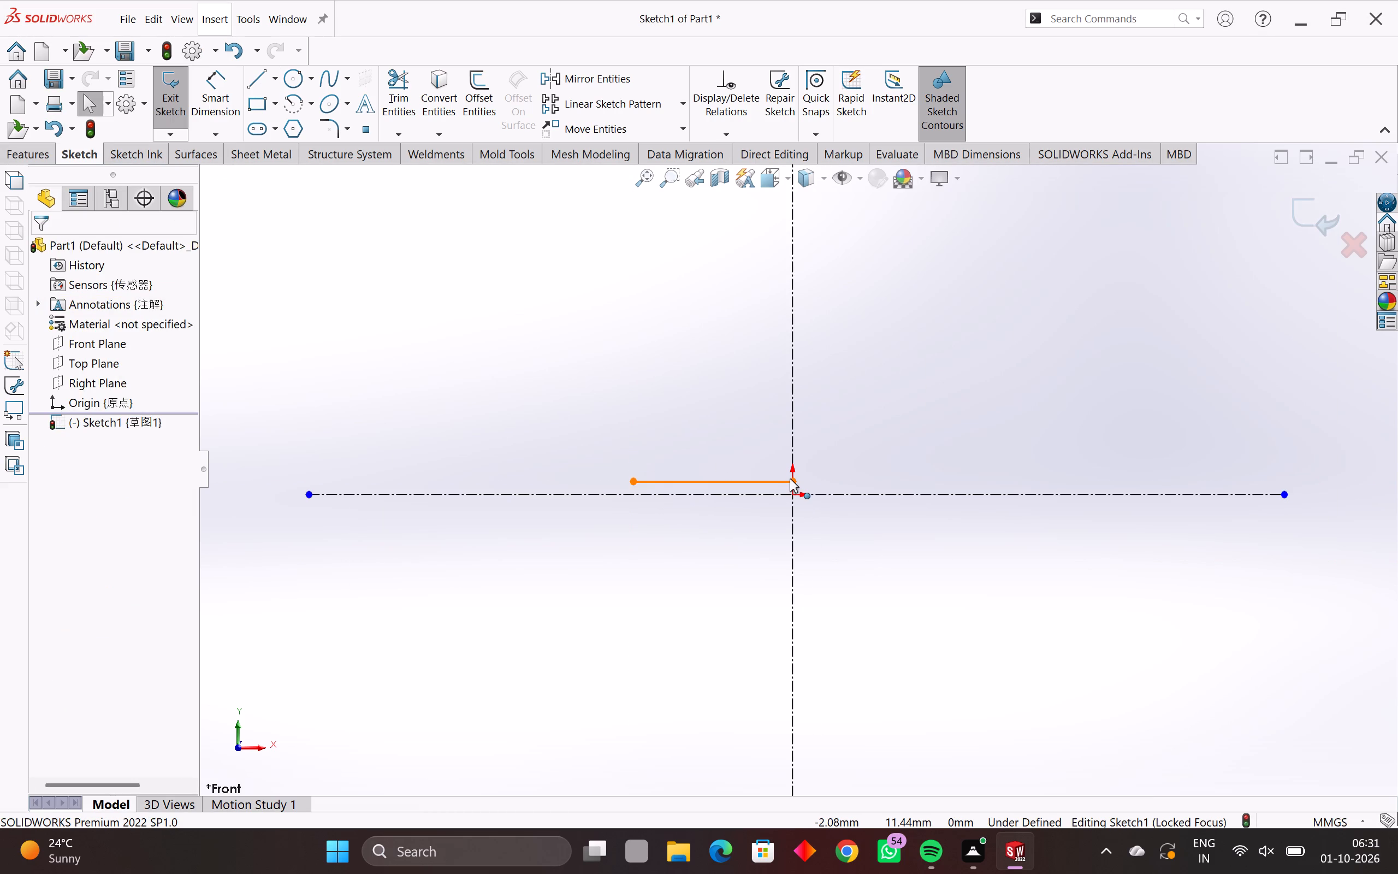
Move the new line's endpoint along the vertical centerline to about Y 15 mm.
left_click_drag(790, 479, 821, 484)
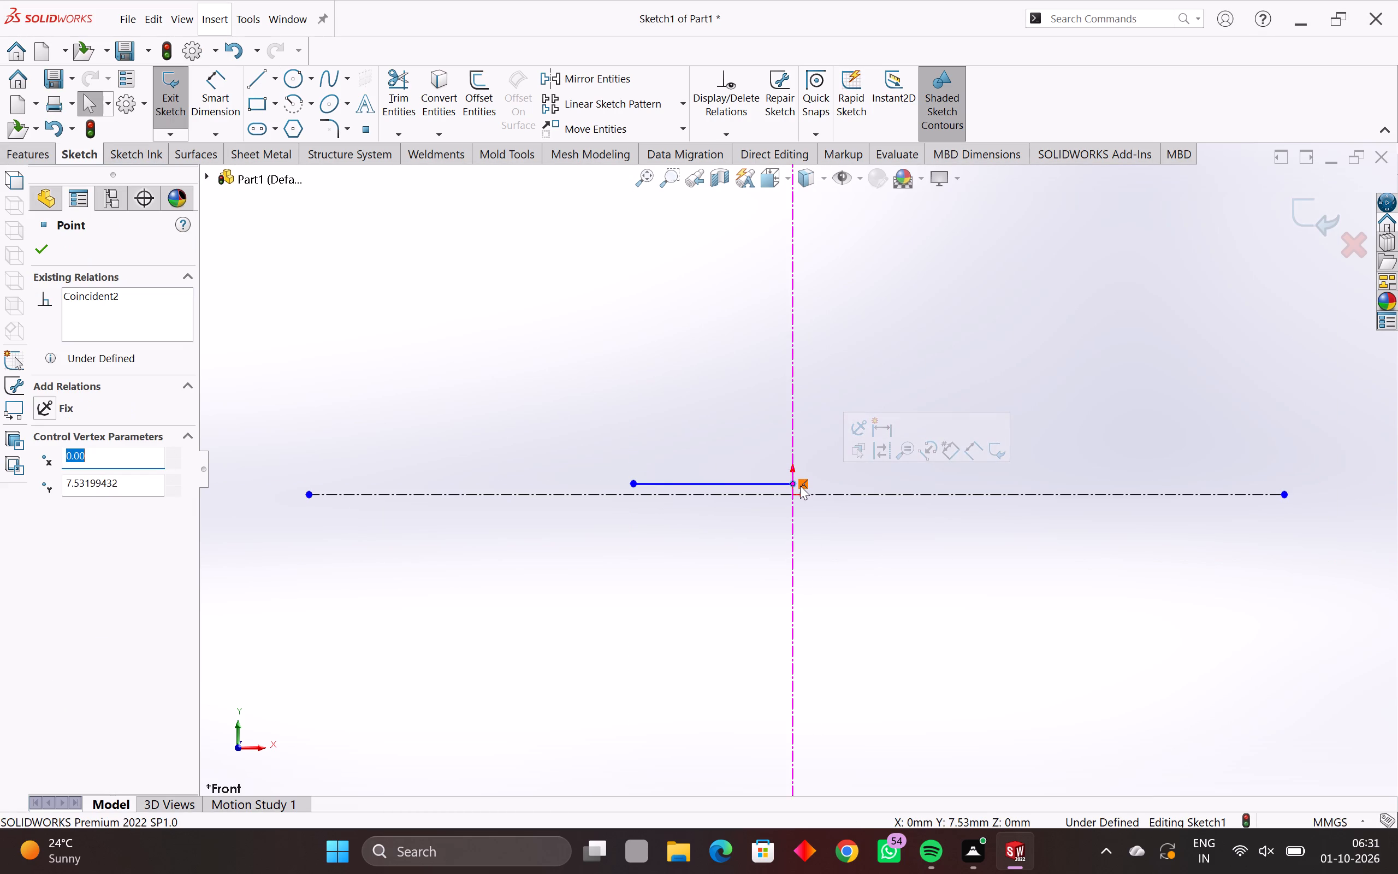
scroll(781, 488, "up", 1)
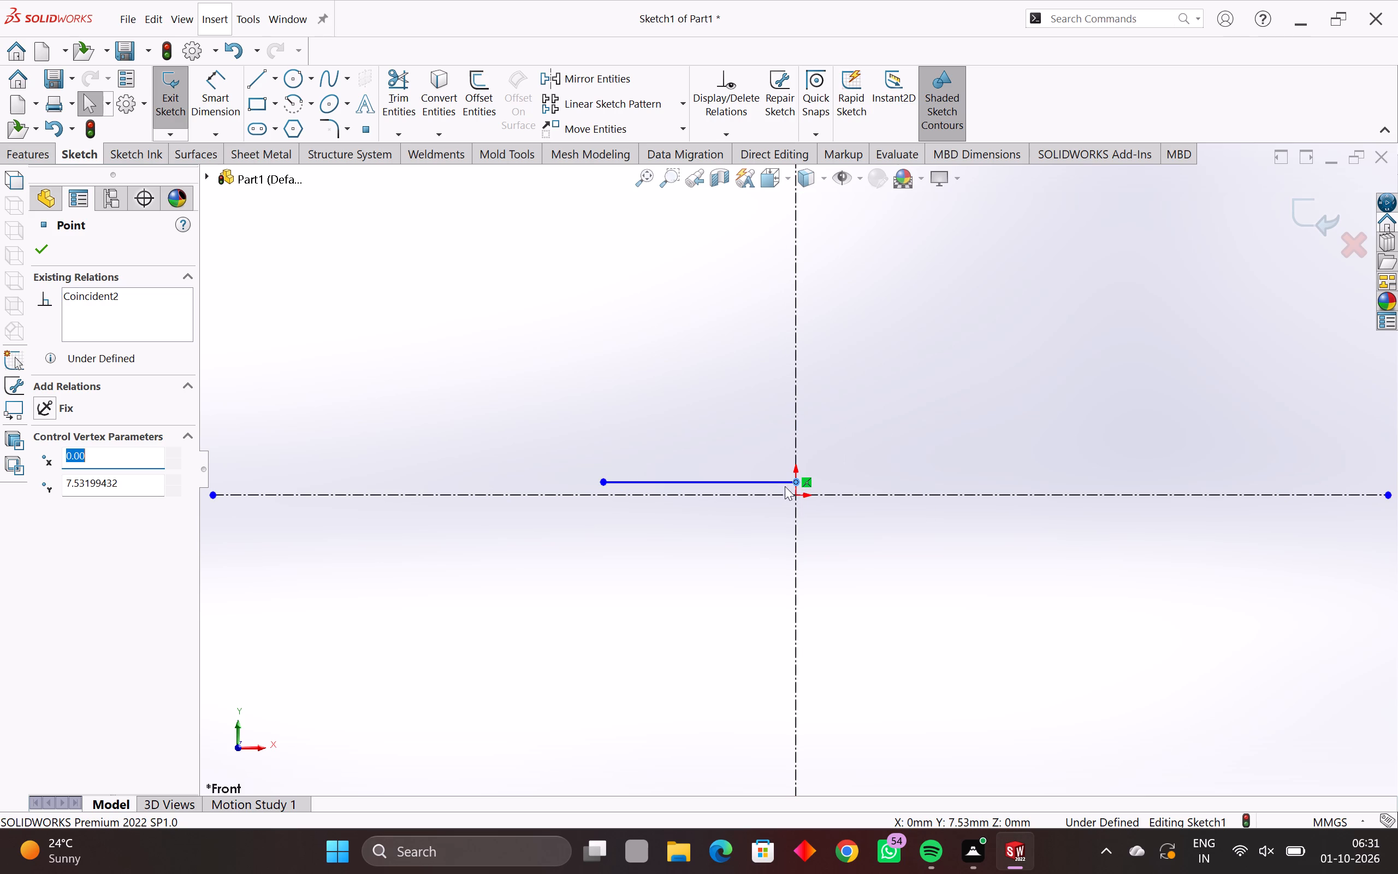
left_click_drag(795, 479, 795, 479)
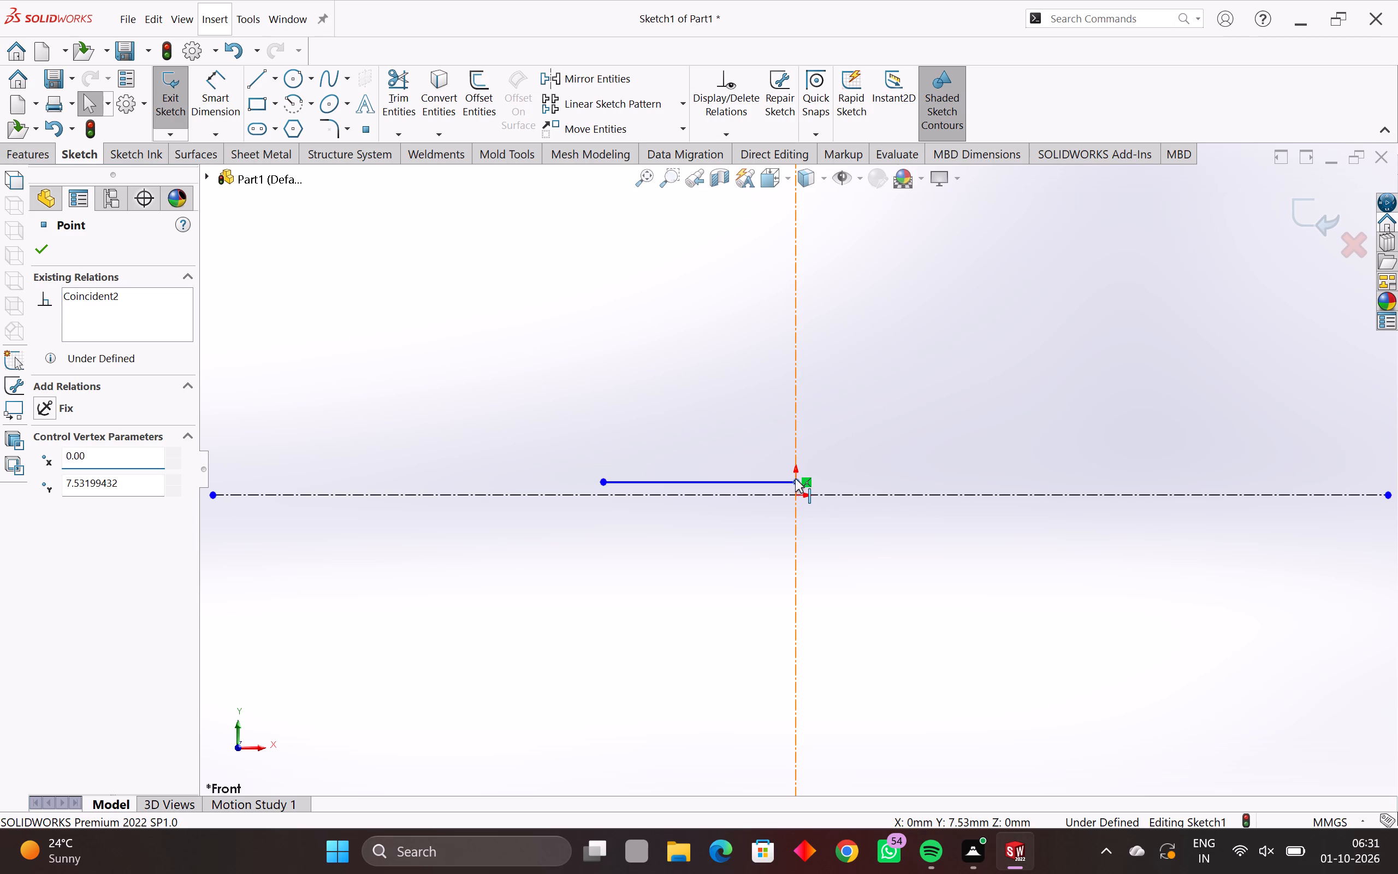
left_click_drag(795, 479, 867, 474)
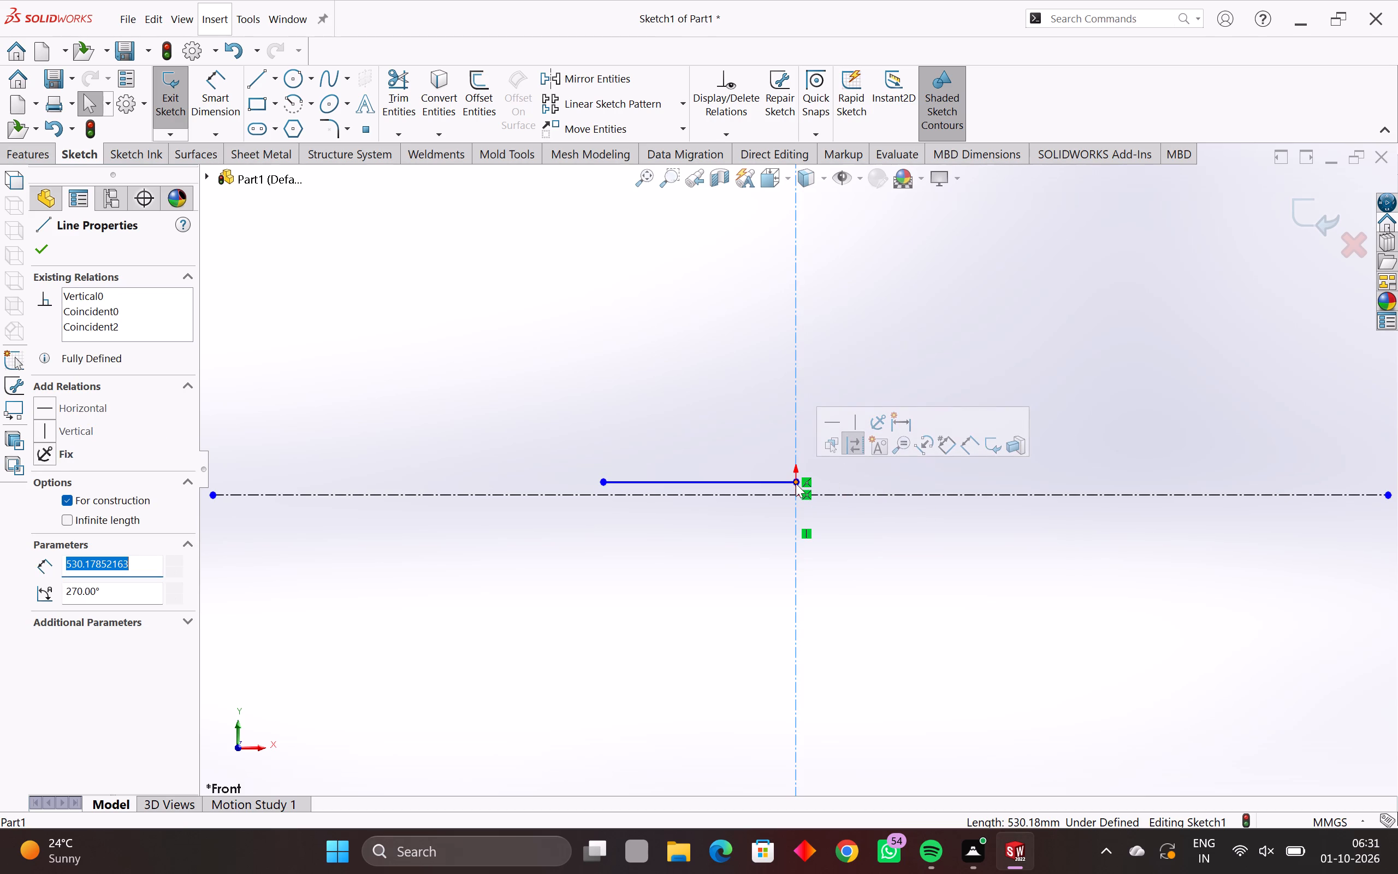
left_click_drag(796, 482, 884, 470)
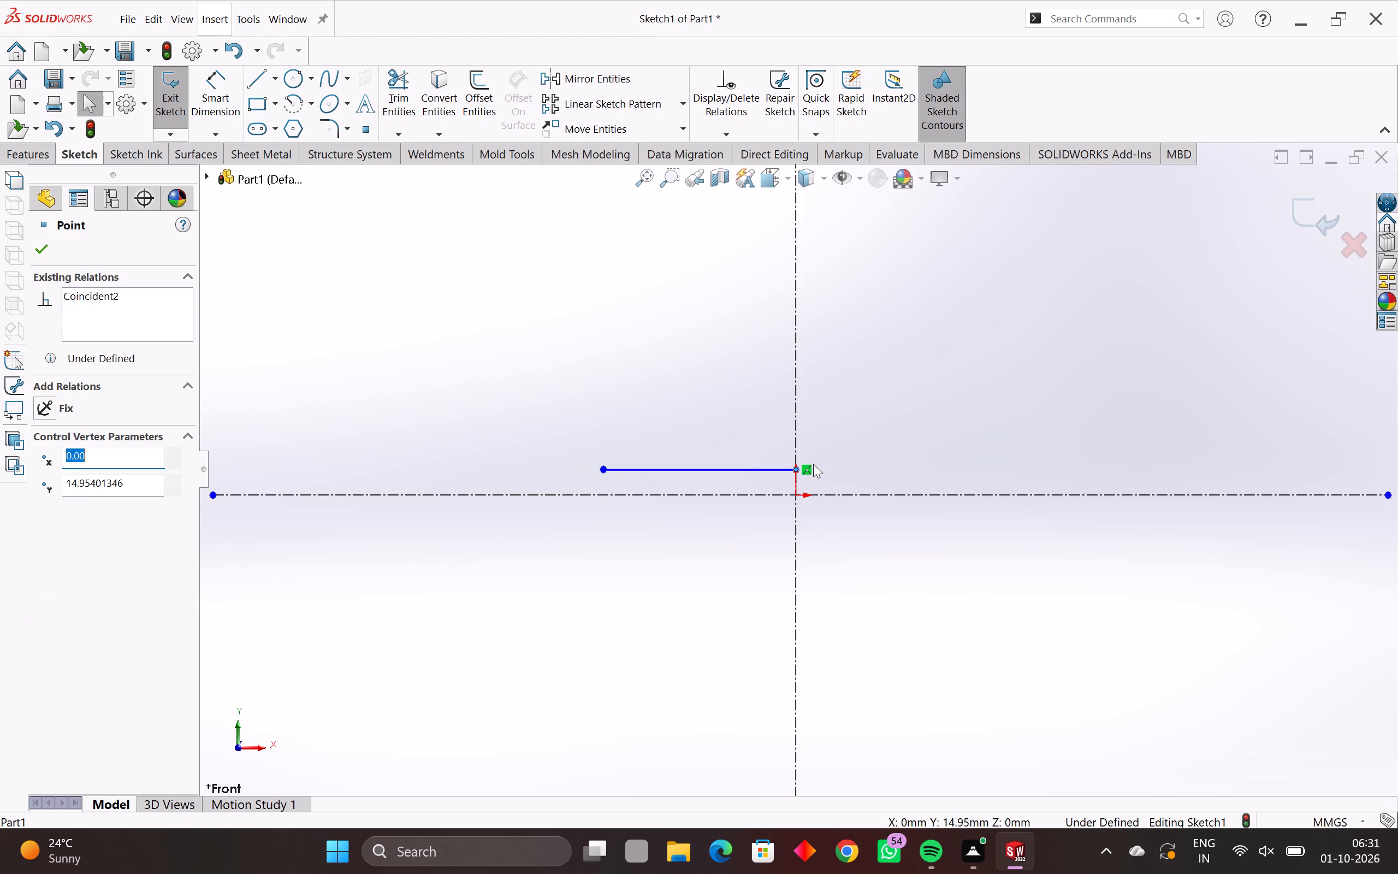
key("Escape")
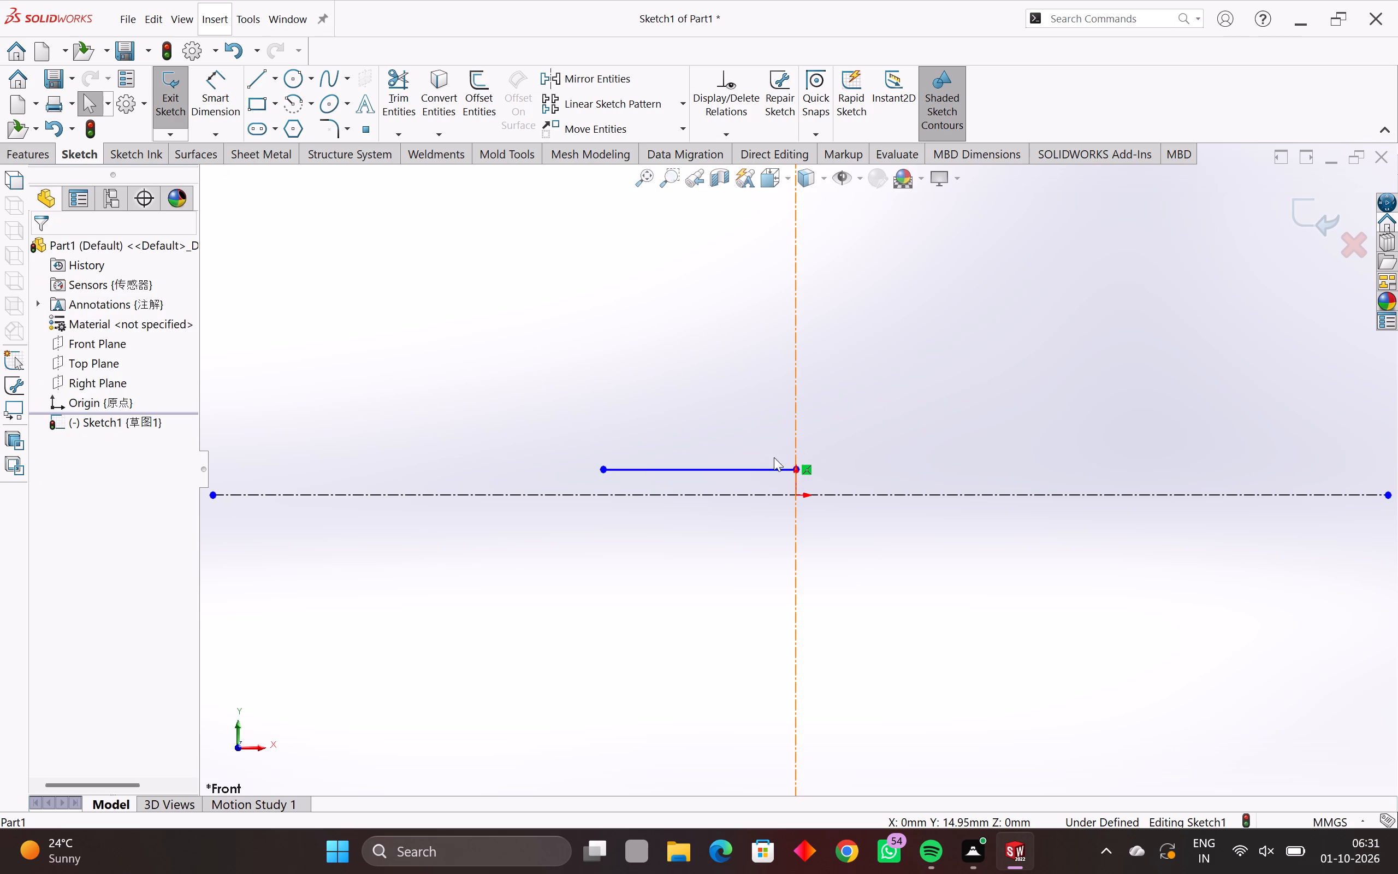
Sketch a horizontal line about 102 mm long rightward from the vertical centerline at about Y 15 mm.
type("L")
key("space")
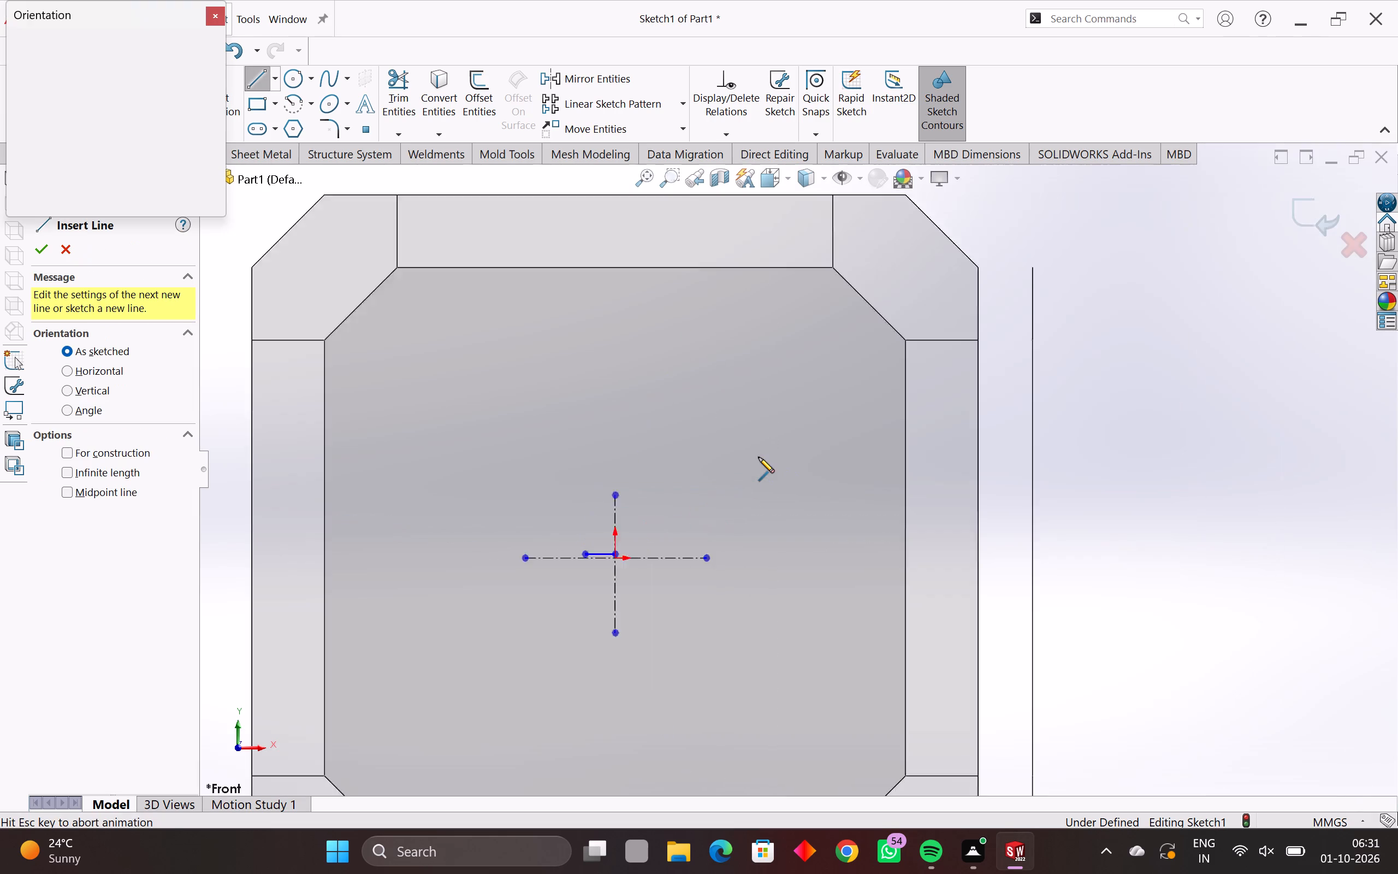
key("space")
key("Escape")
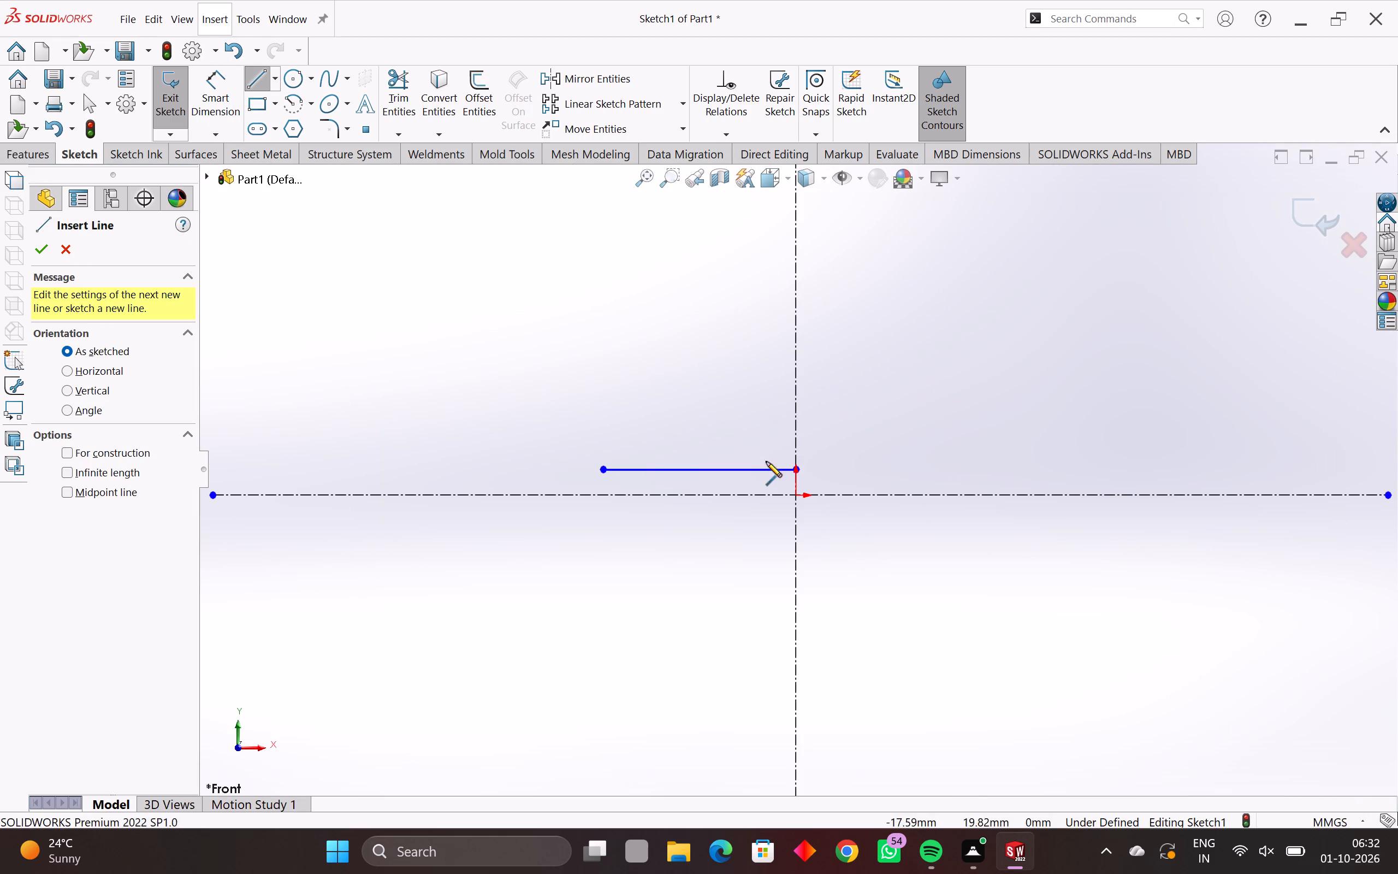
left_click(796, 470)
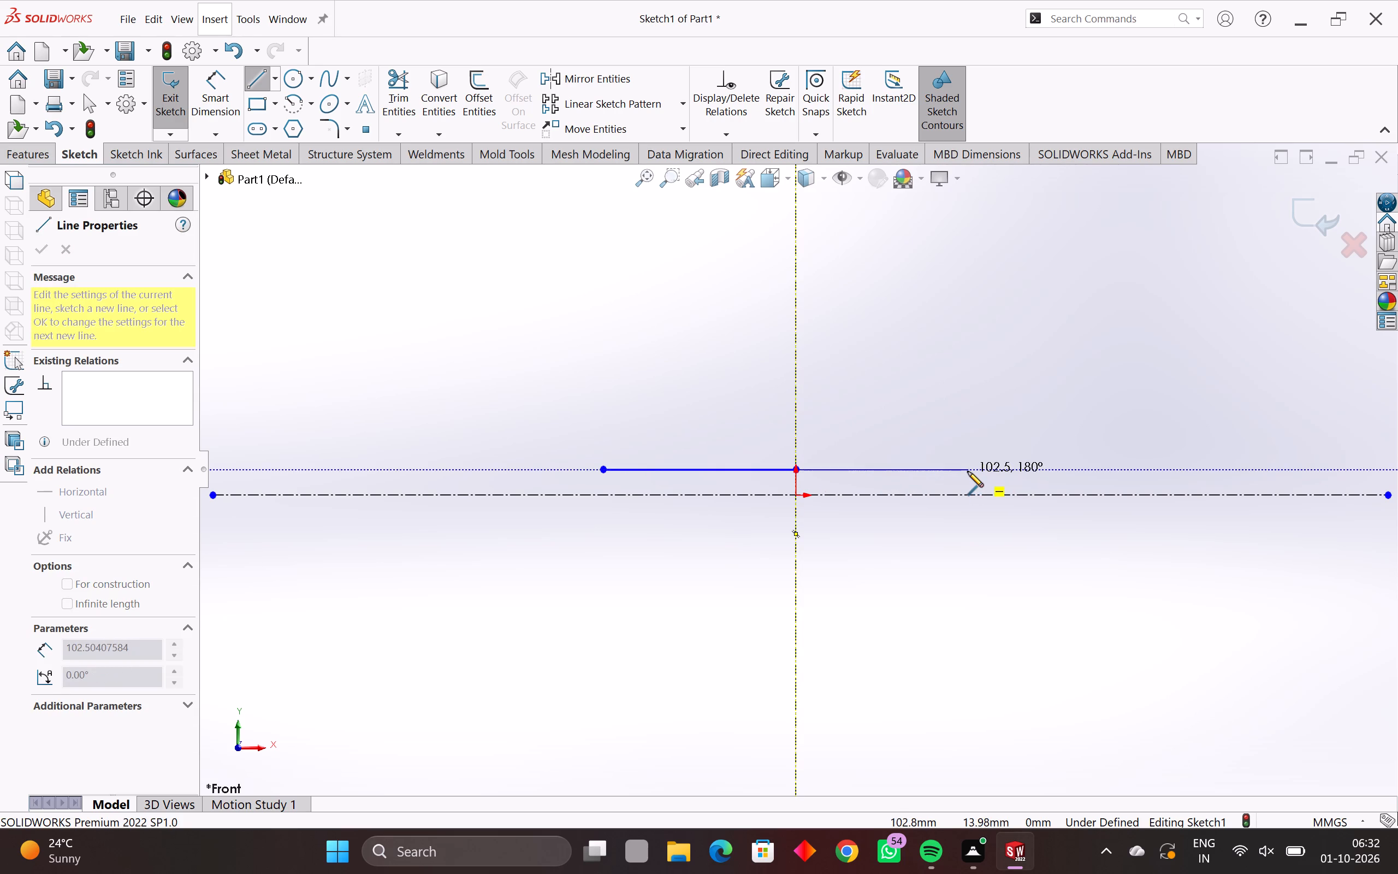
left_click(968, 471)
key("Escape")
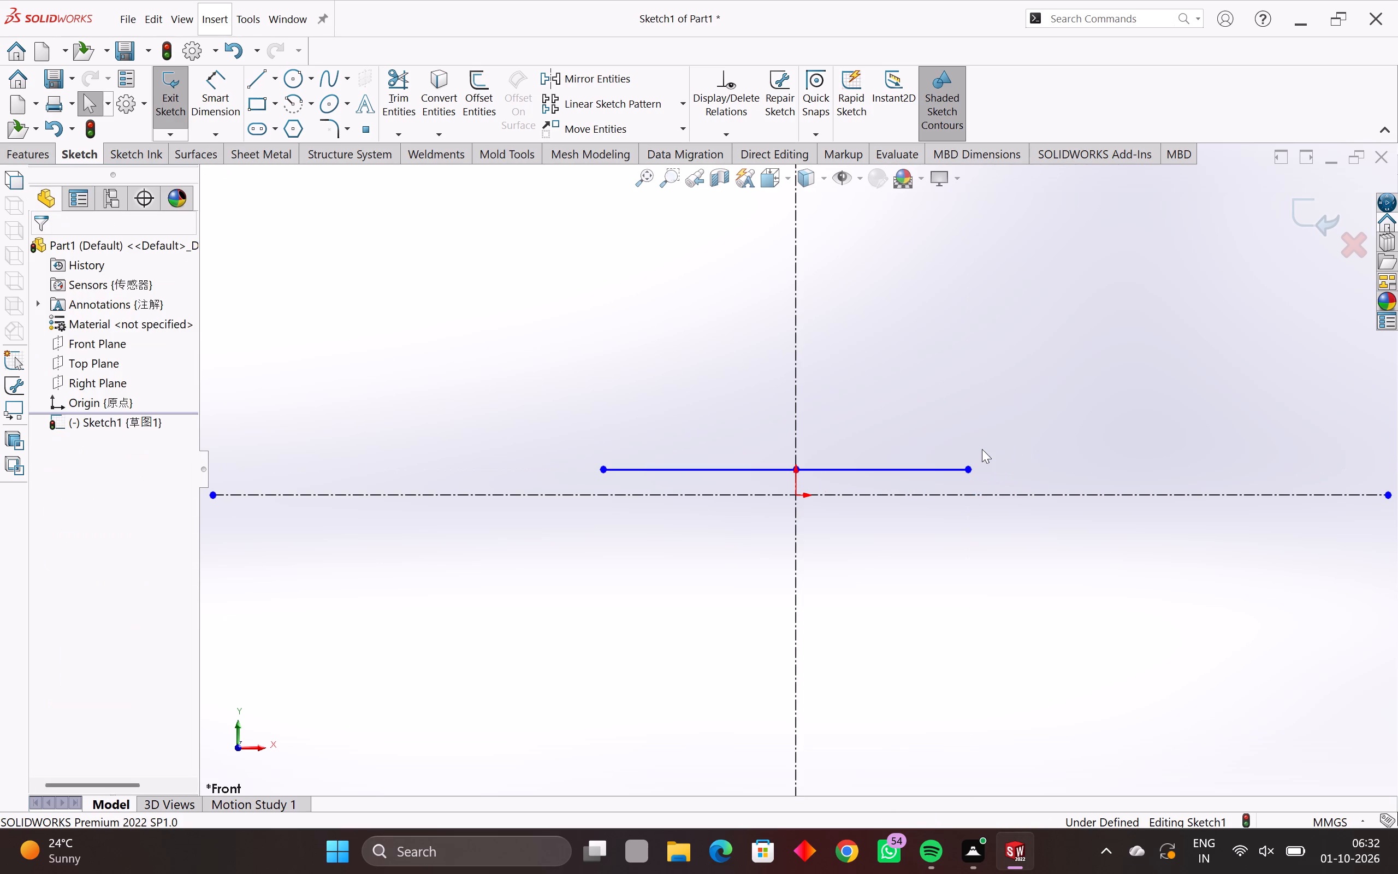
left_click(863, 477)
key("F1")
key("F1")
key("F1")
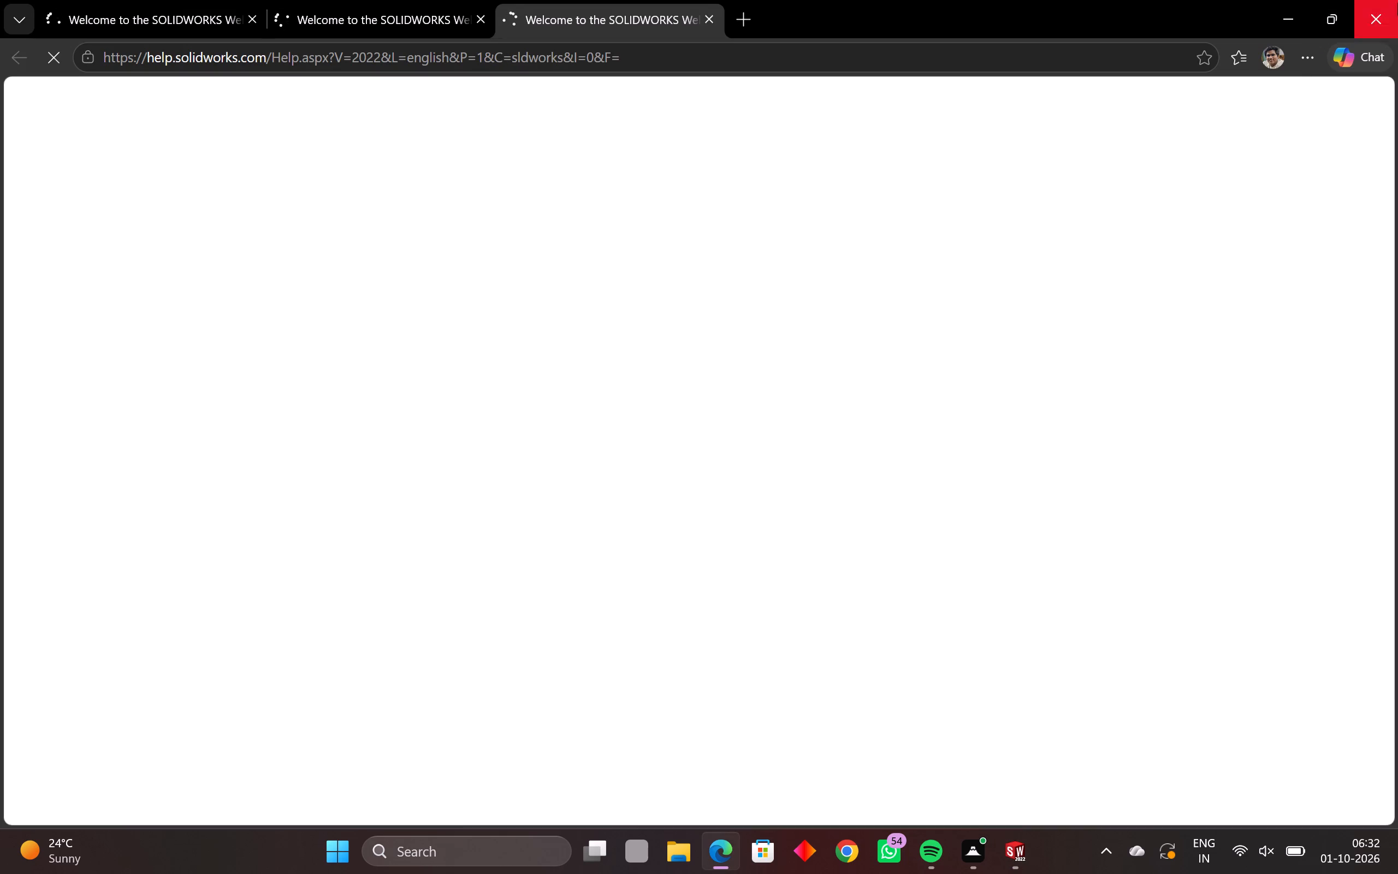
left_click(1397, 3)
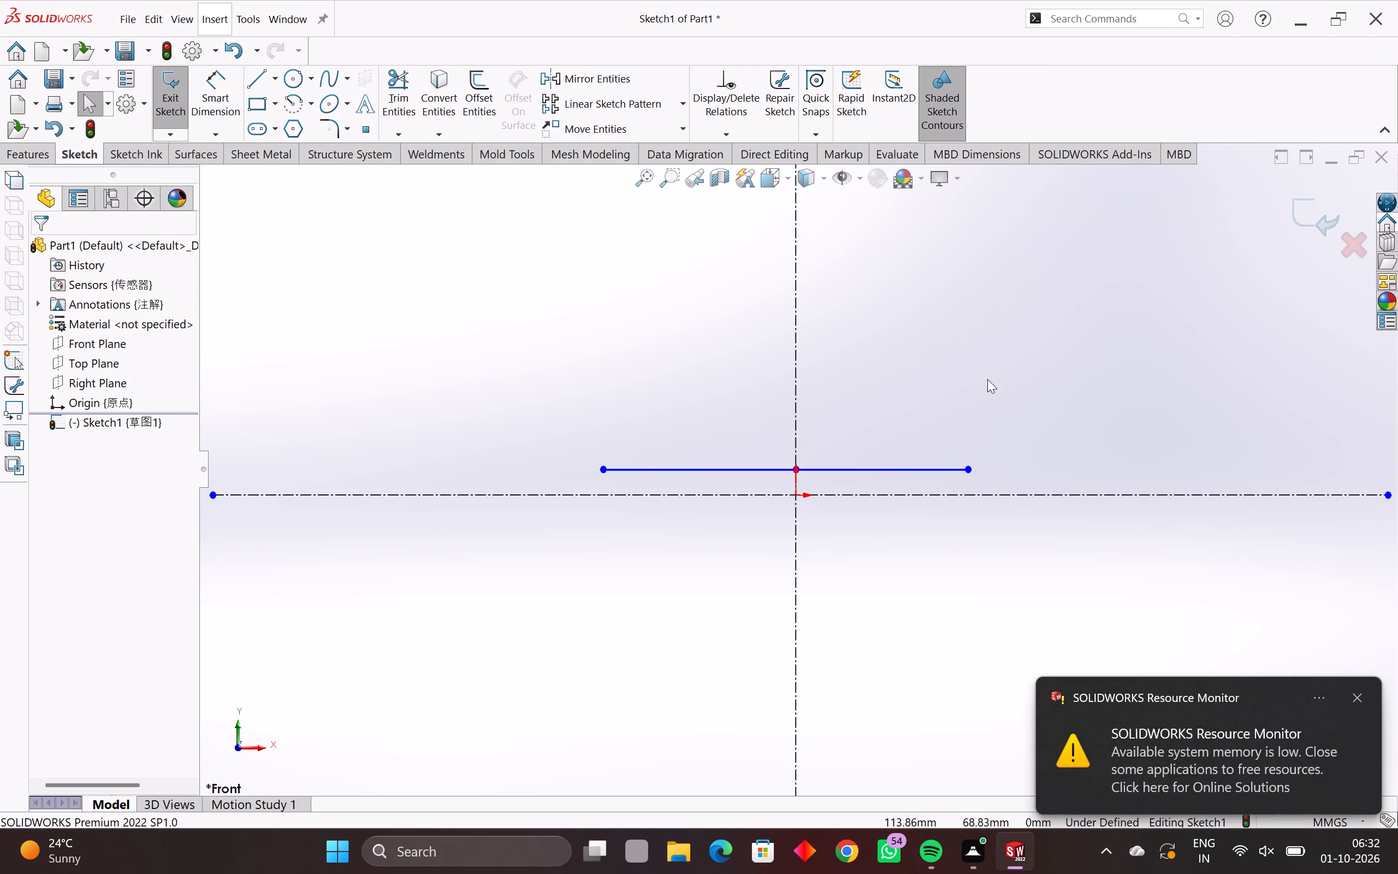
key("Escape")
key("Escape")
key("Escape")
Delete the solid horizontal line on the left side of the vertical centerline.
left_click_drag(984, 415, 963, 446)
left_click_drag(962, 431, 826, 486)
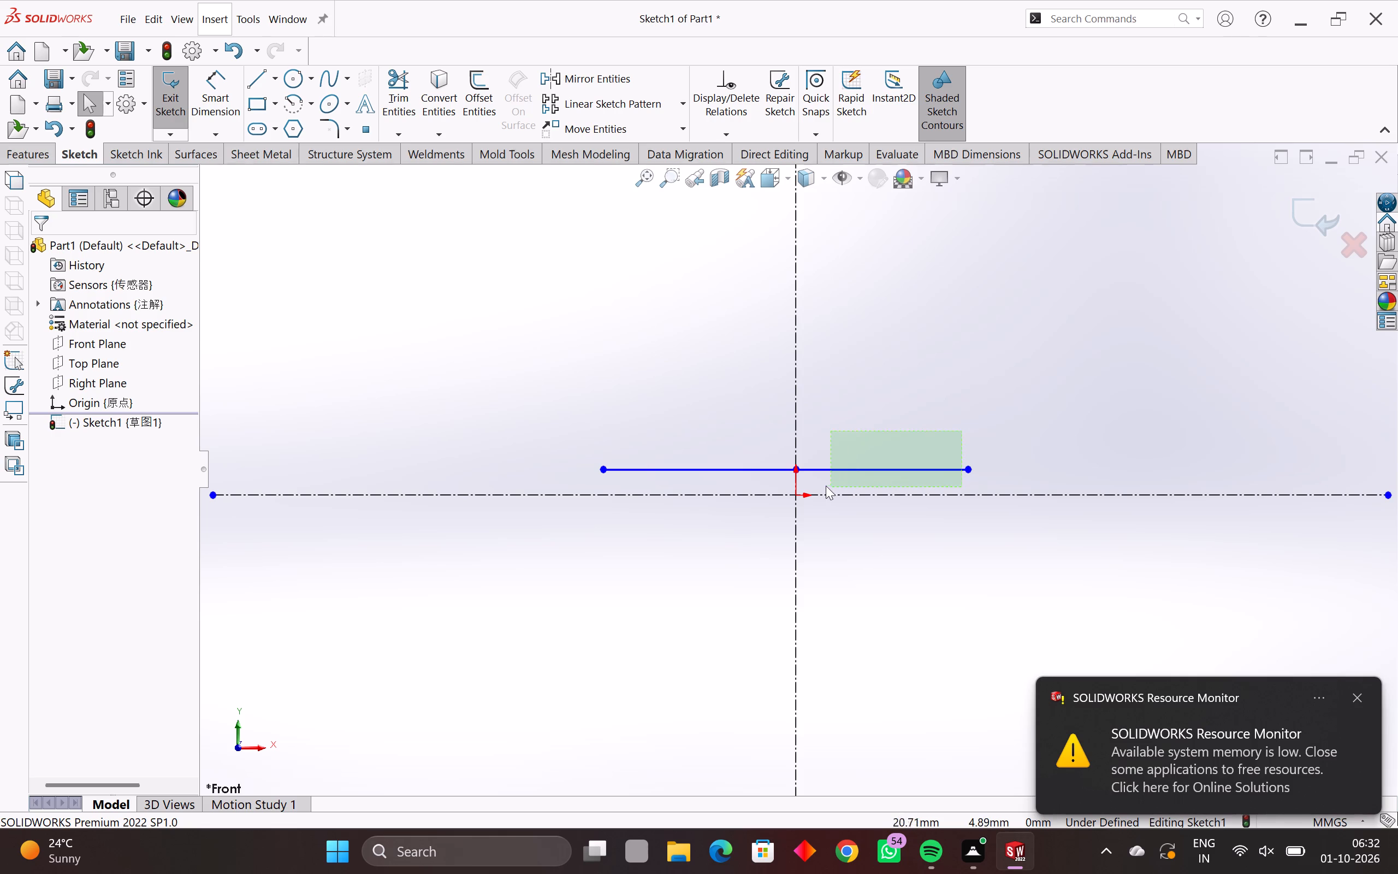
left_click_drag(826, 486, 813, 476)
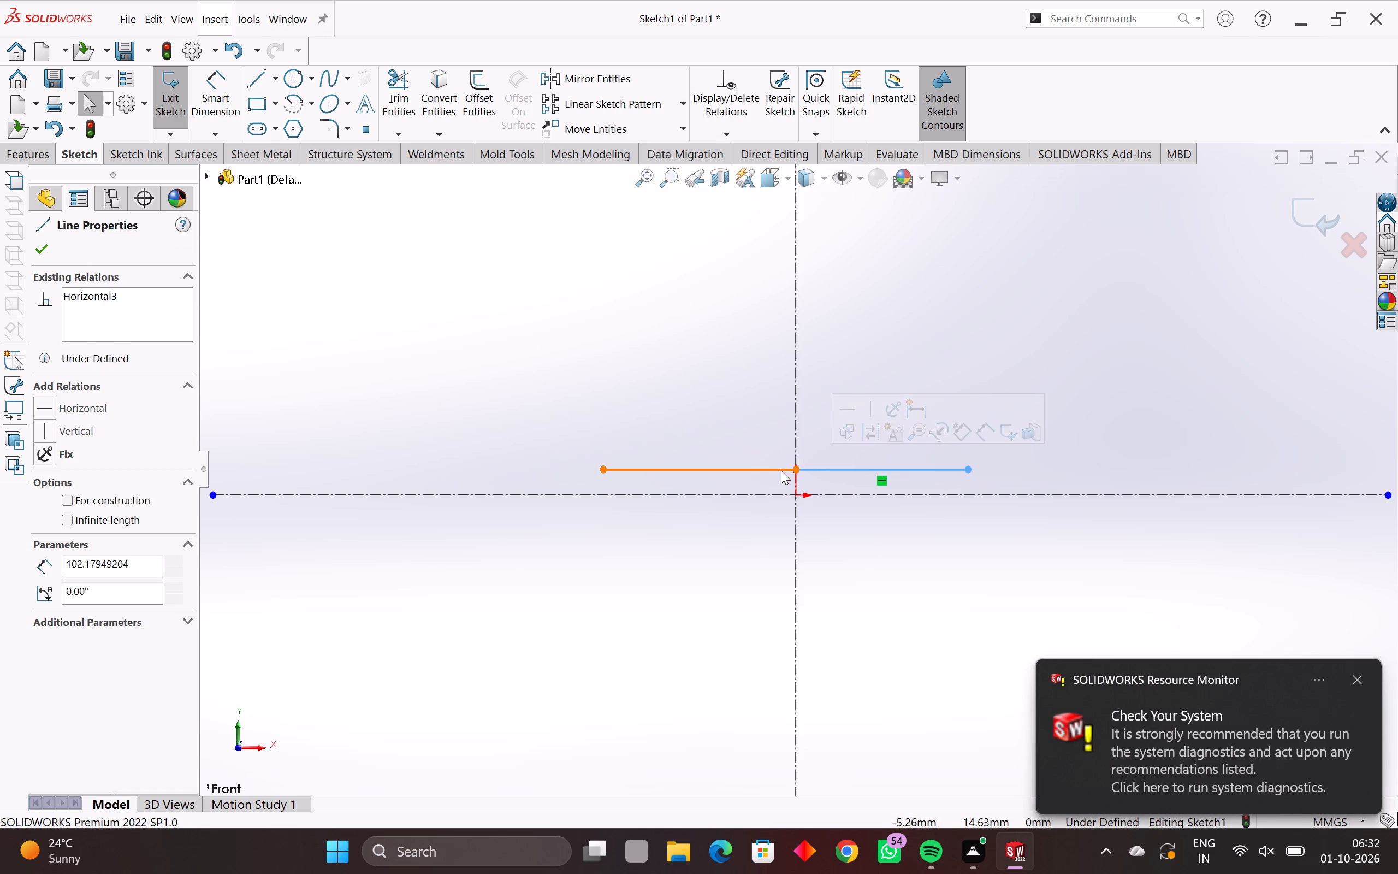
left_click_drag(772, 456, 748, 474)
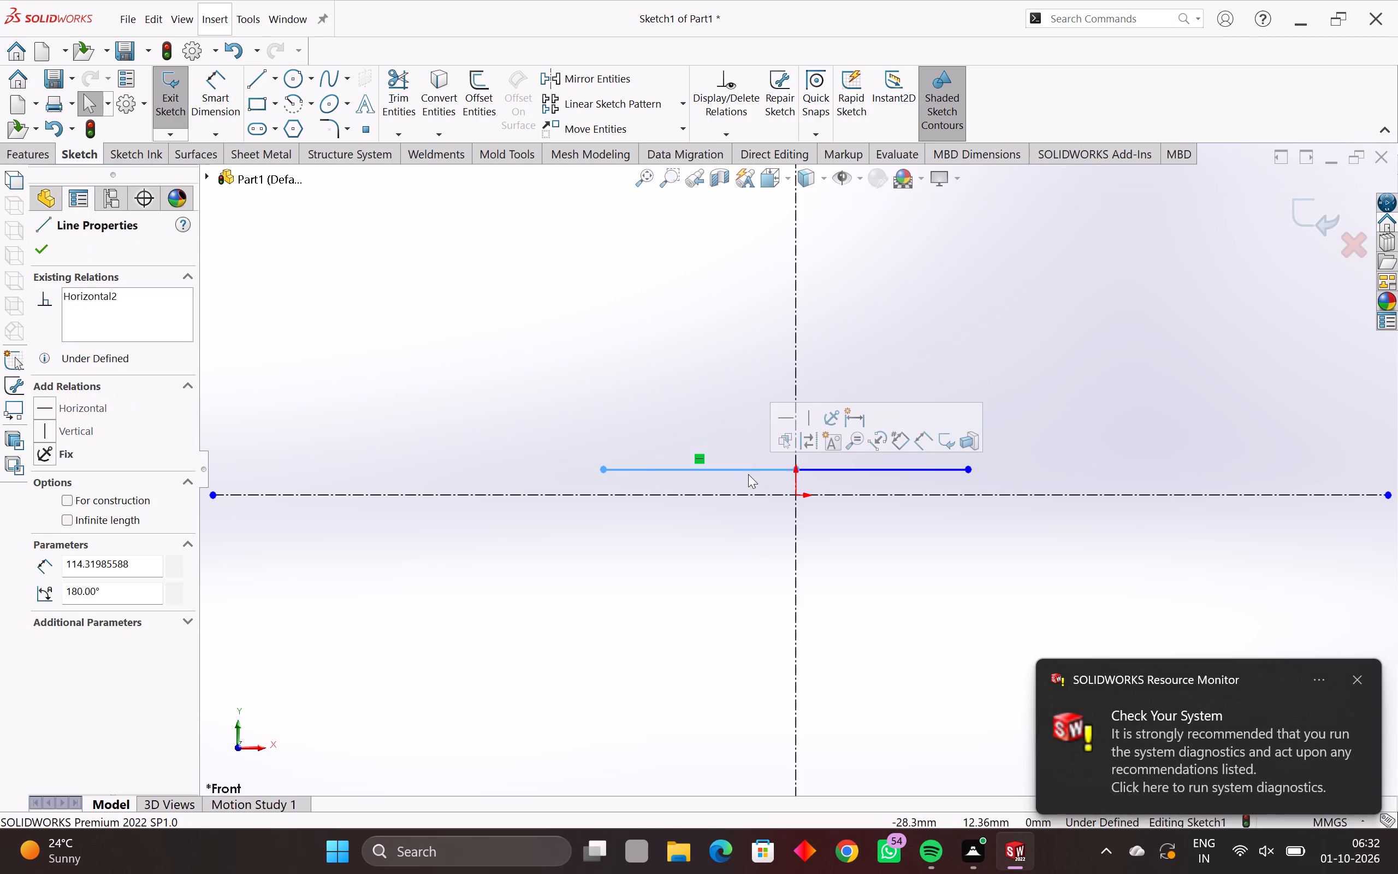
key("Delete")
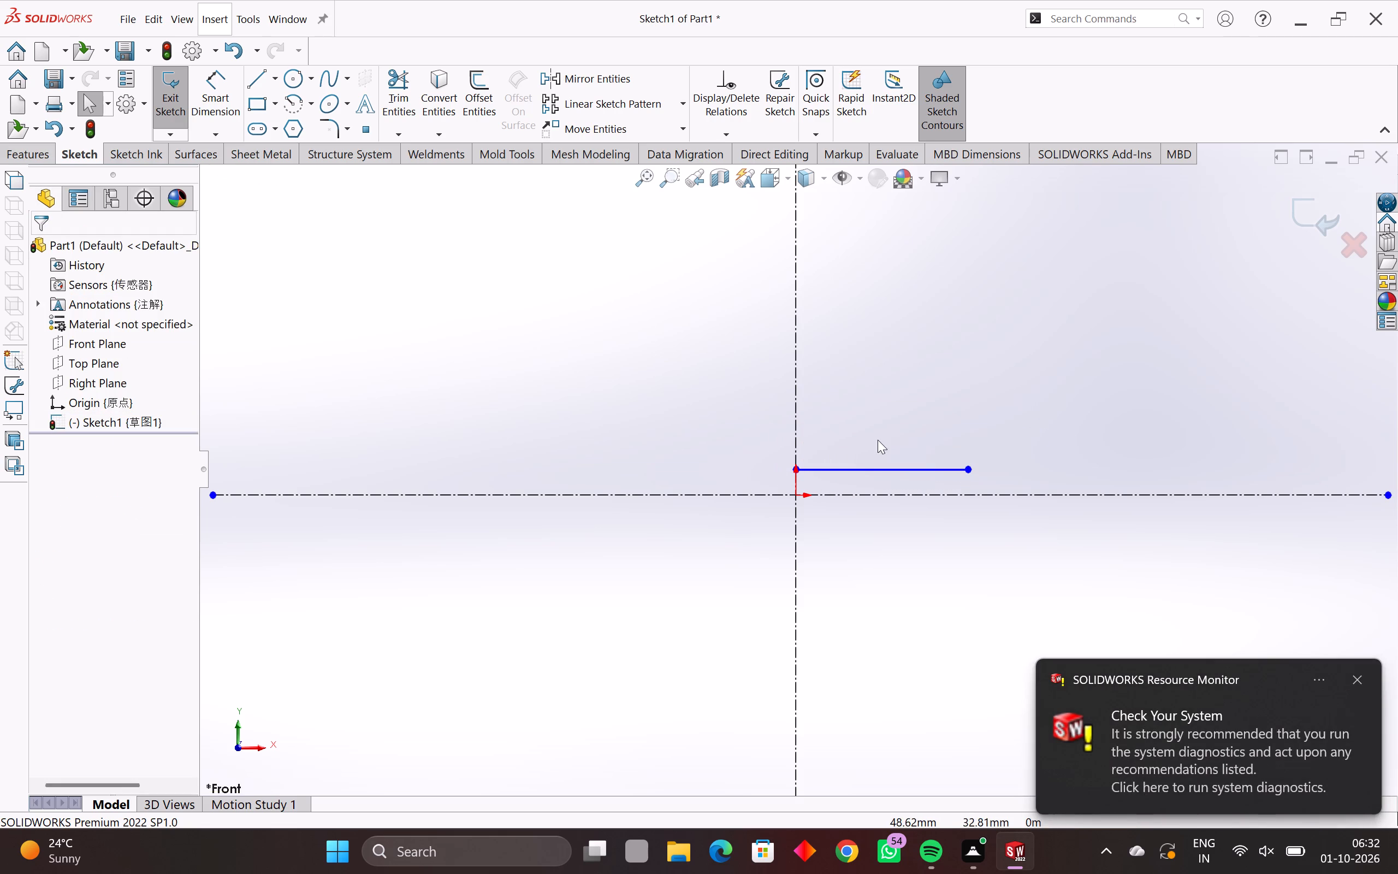
Dimension the length of the remaining solid horizontal line as 78 mm.
left_click_drag(878, 440, 855, 457)
left_click_drag(860, 458, 842, 477)
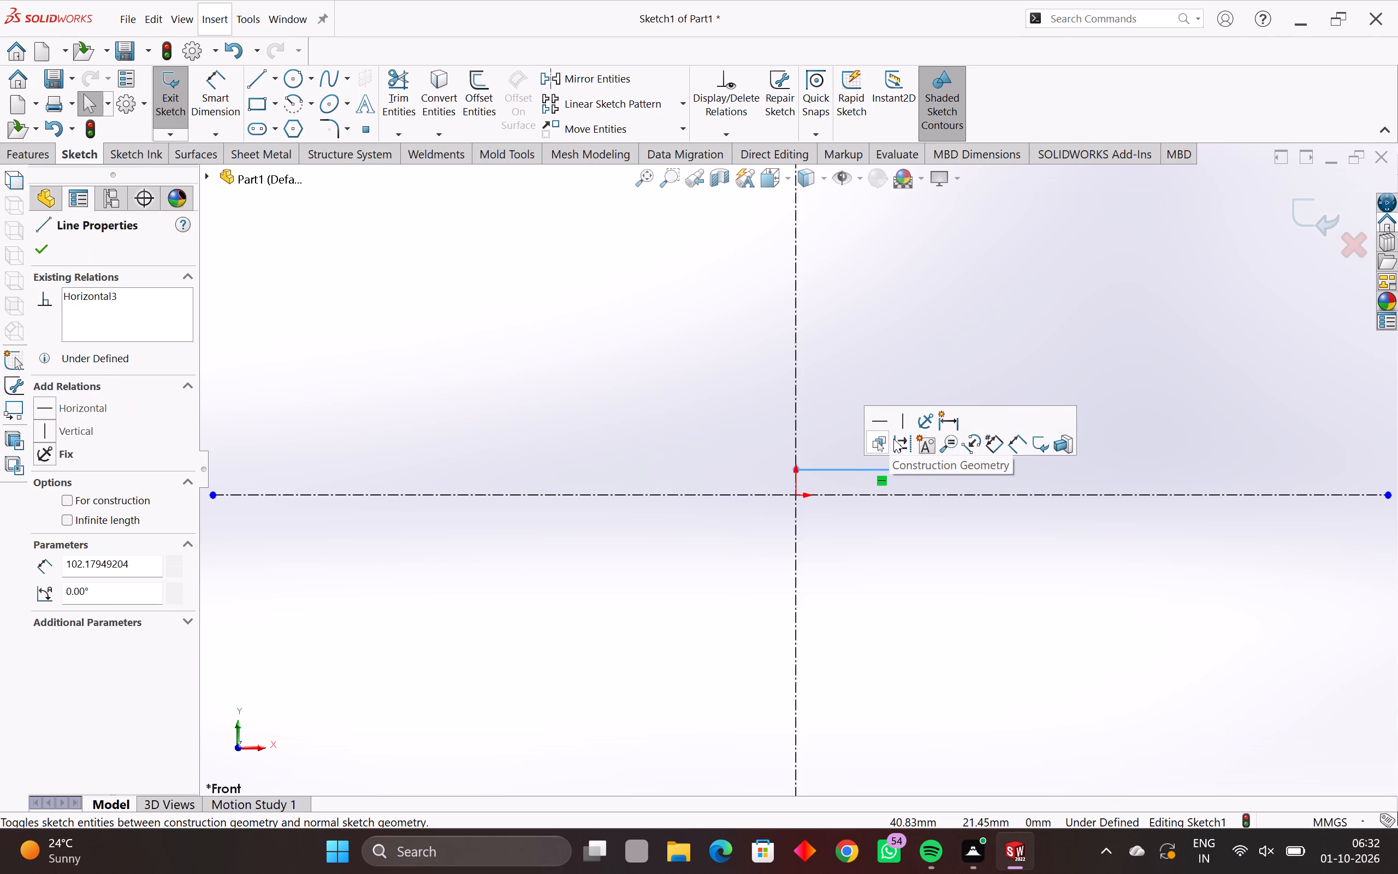
key("Escape")
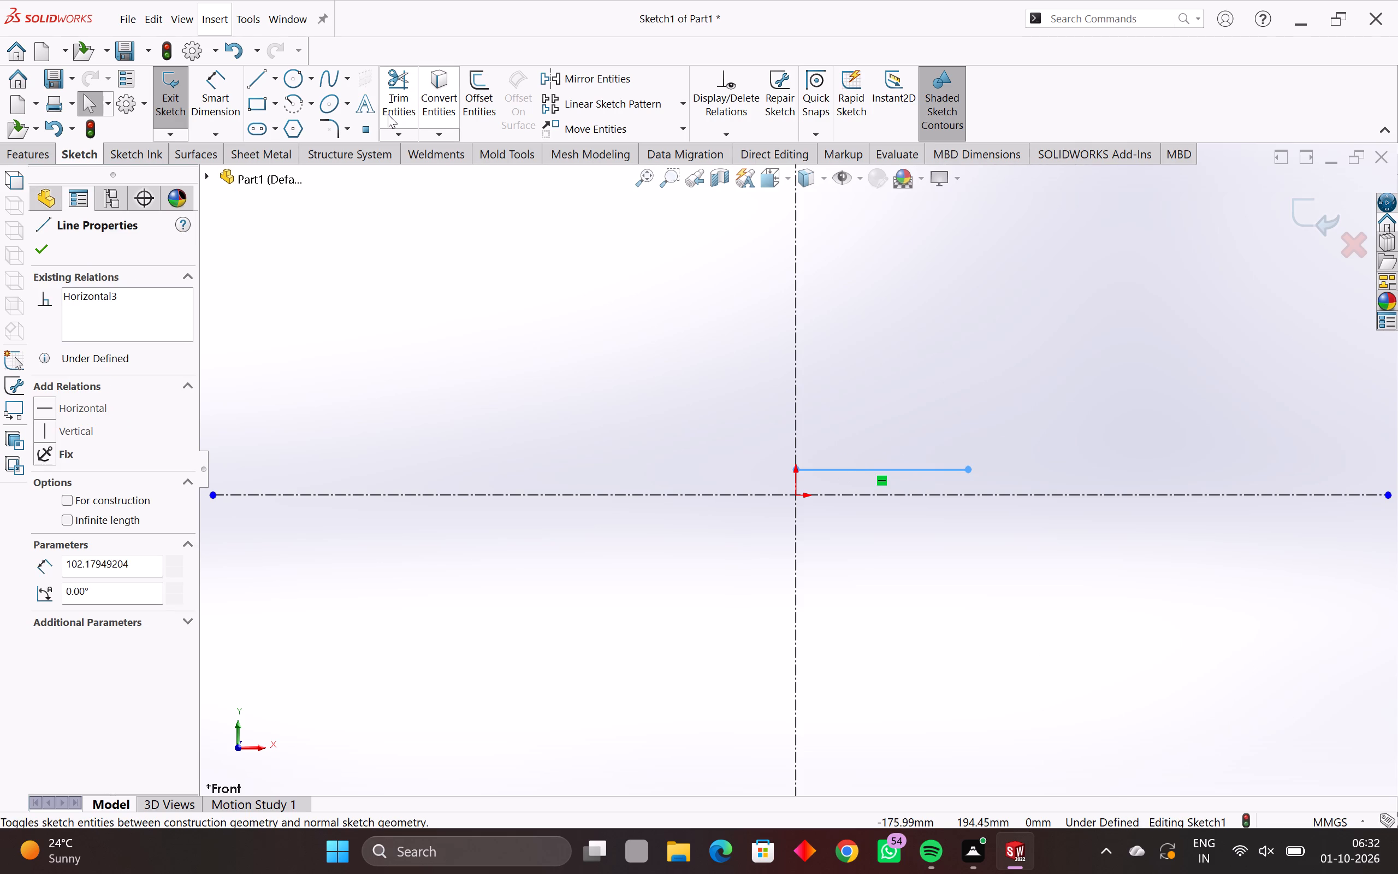
left_click(223, 95)
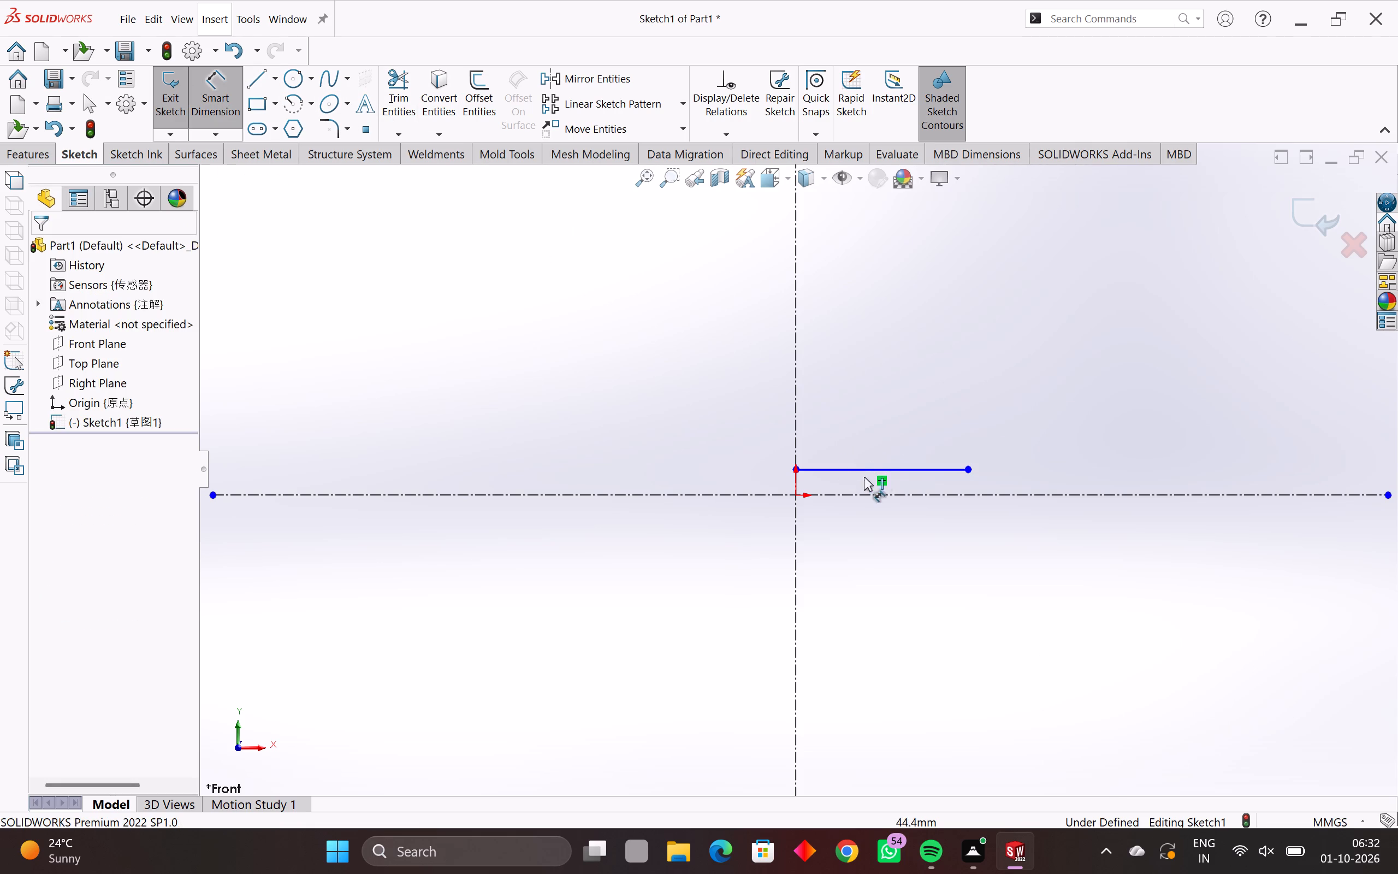
left_click(860, 469)
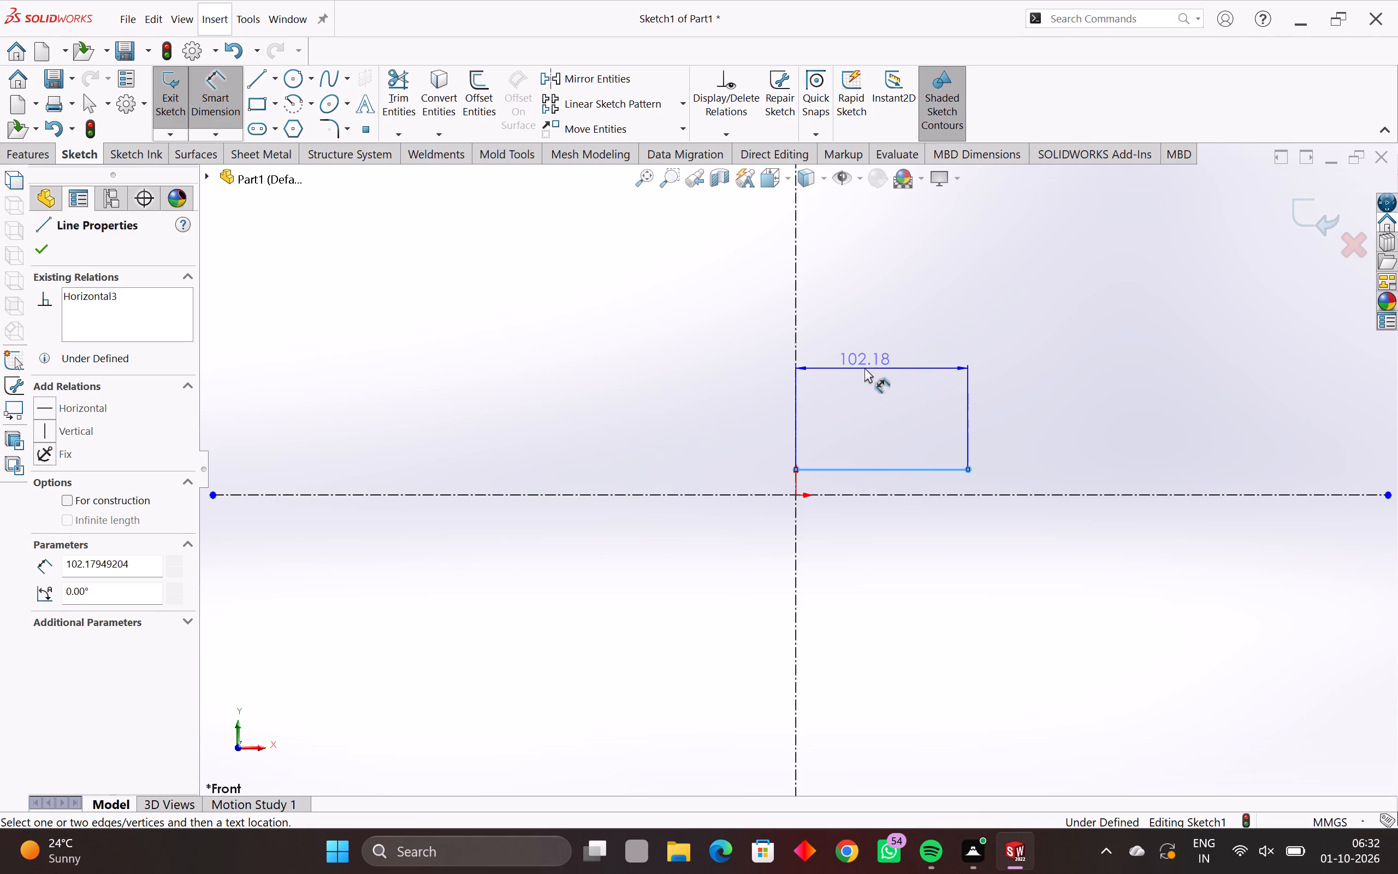
type("78")
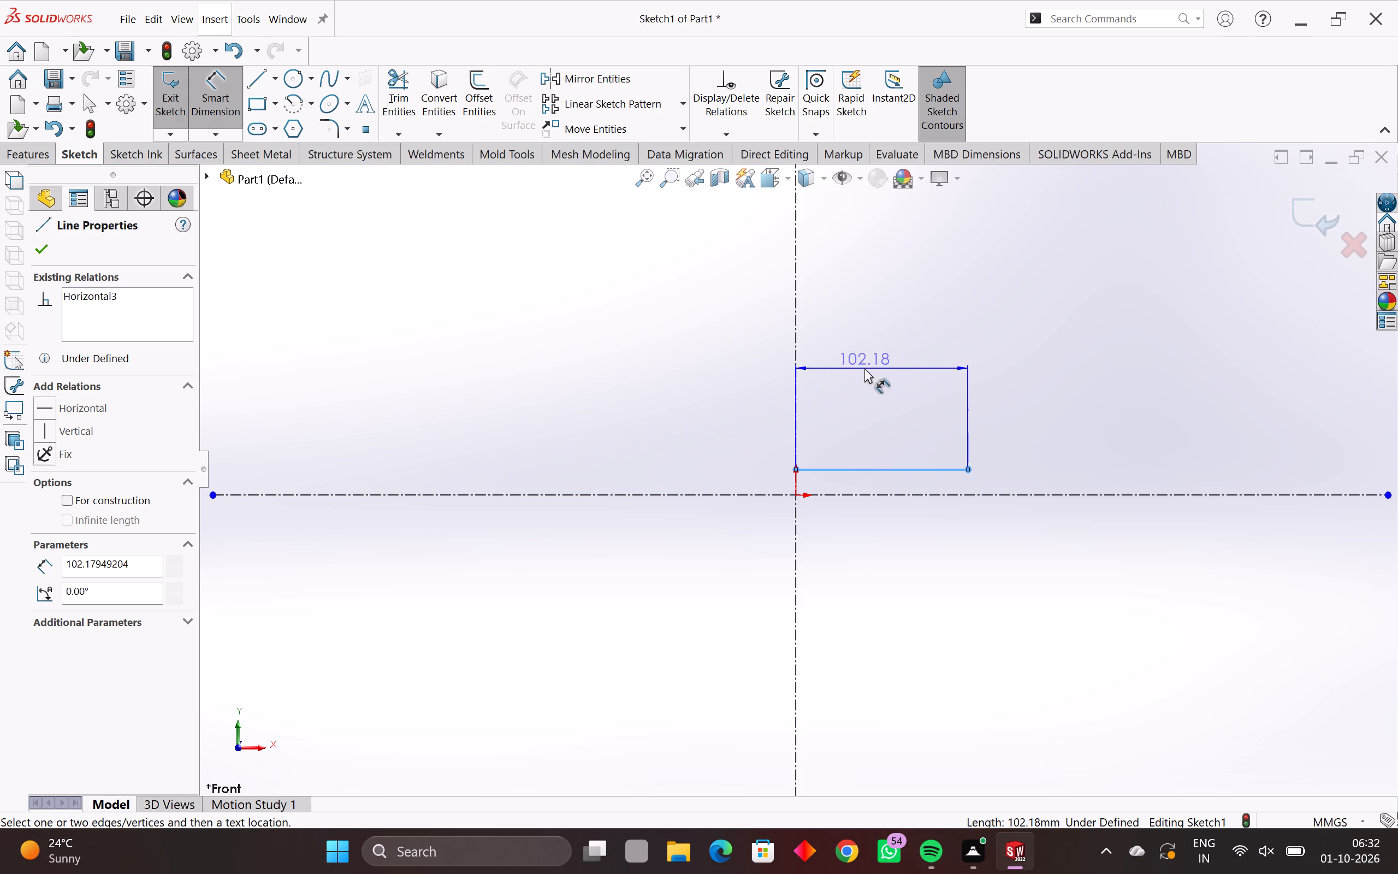
left_click(864, 368)
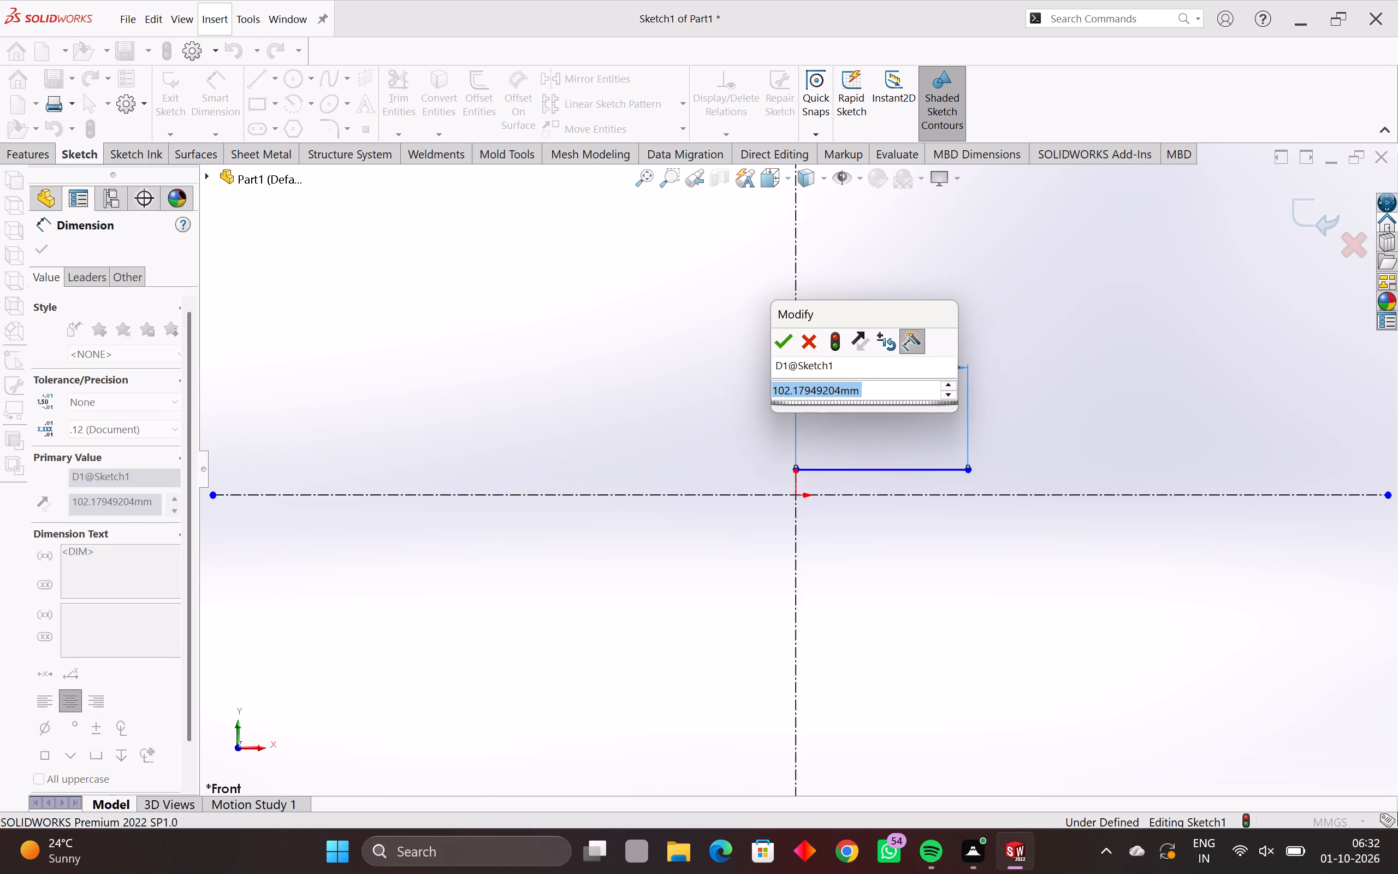
type("78")
key("Return")
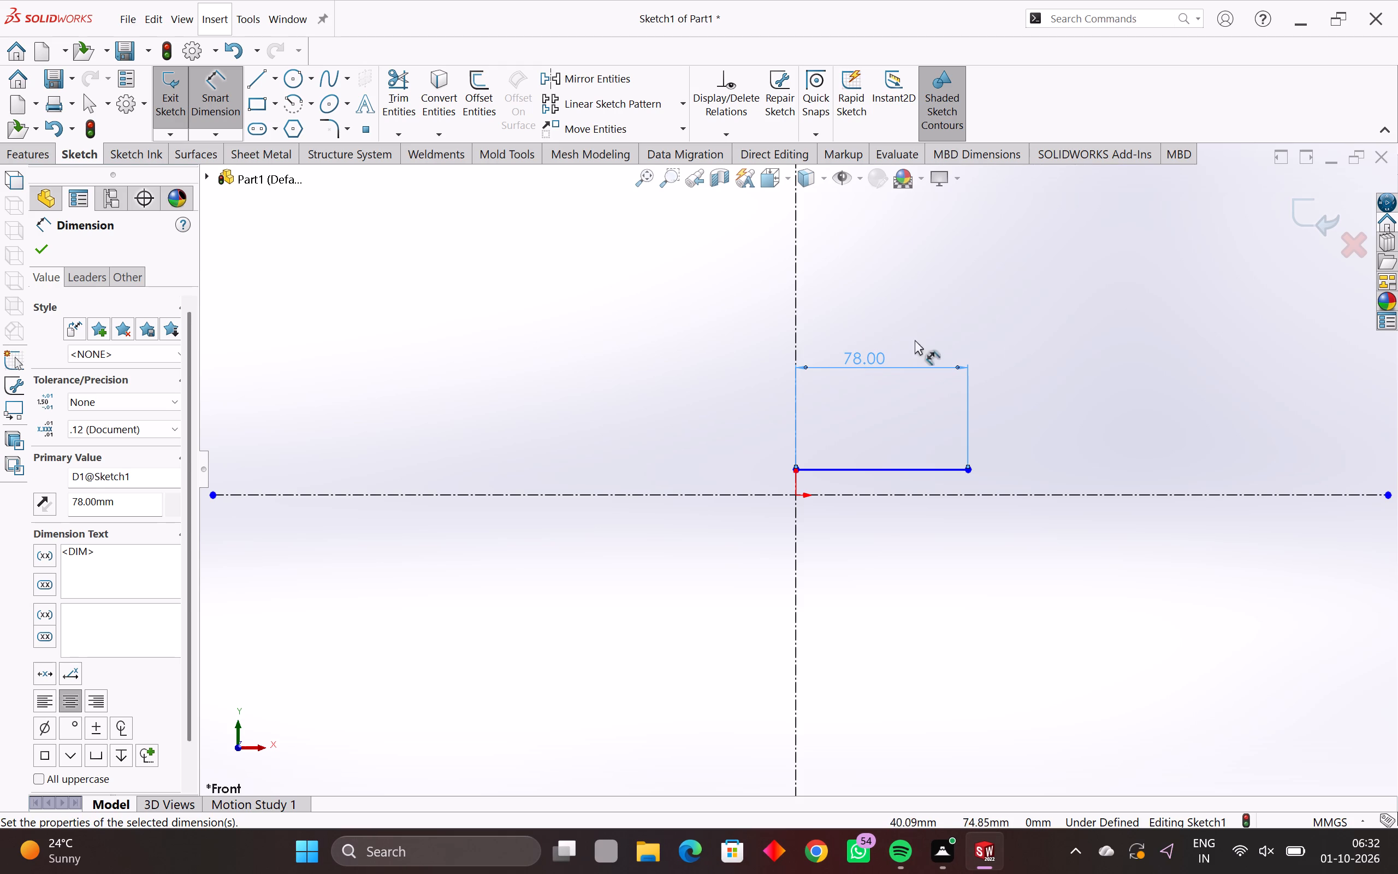
Dimension the distance between the 78 mm horizontal line and the horizontal centerline as 12.5 mm.
left_click(955, 470)
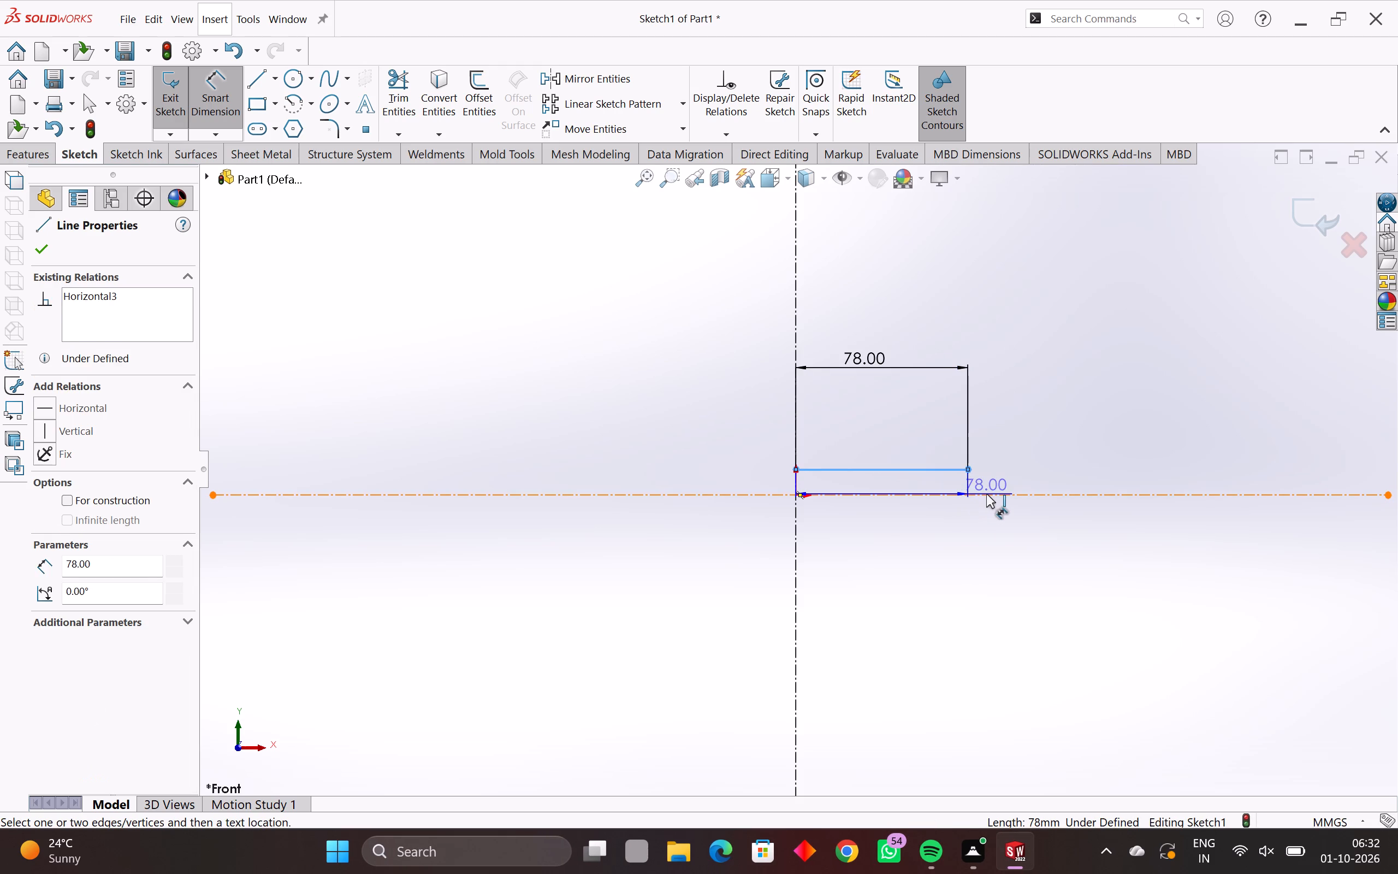
left_click(986, 494)
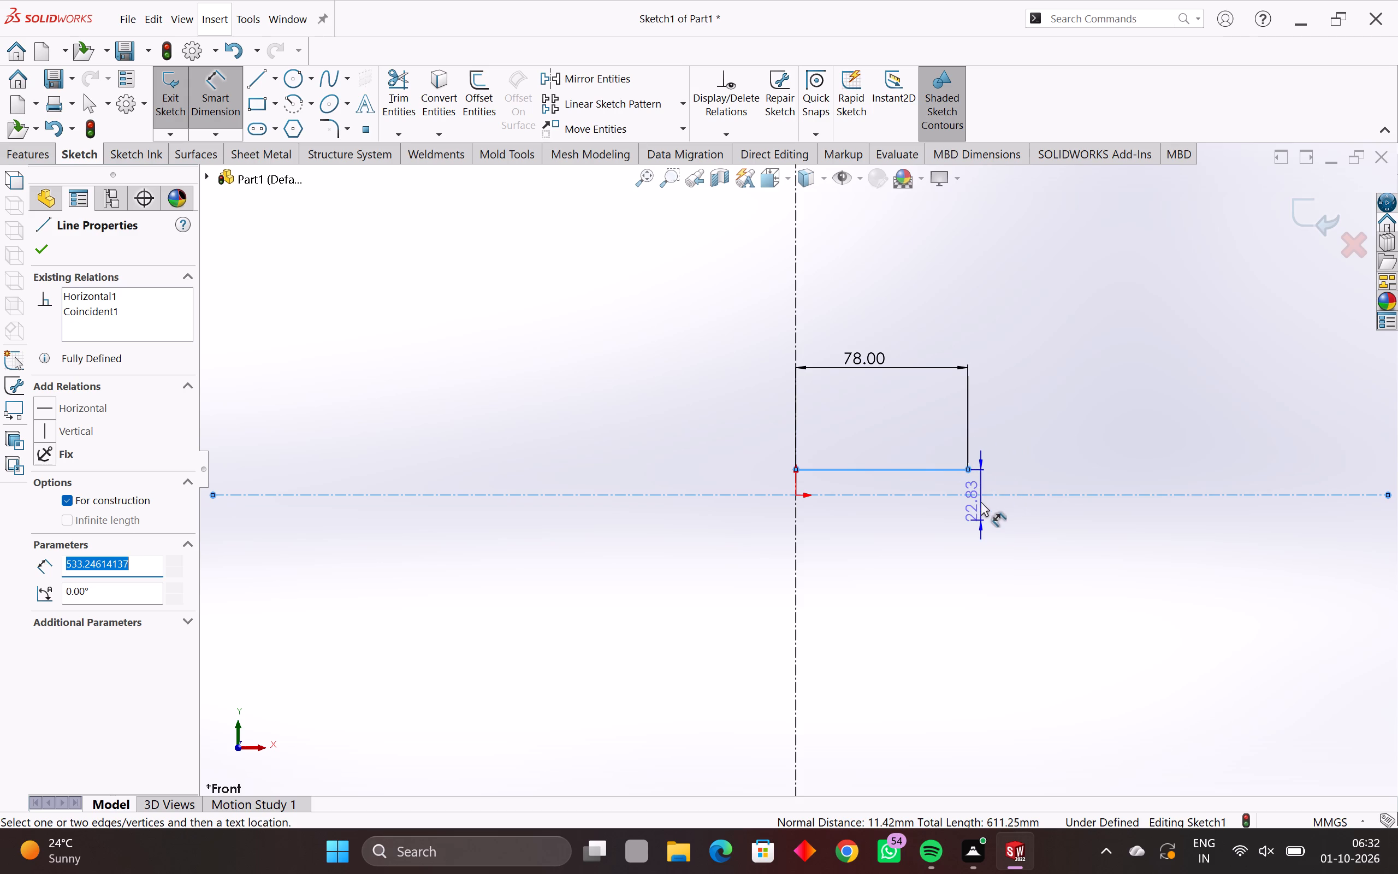
type("12.")
key("5")
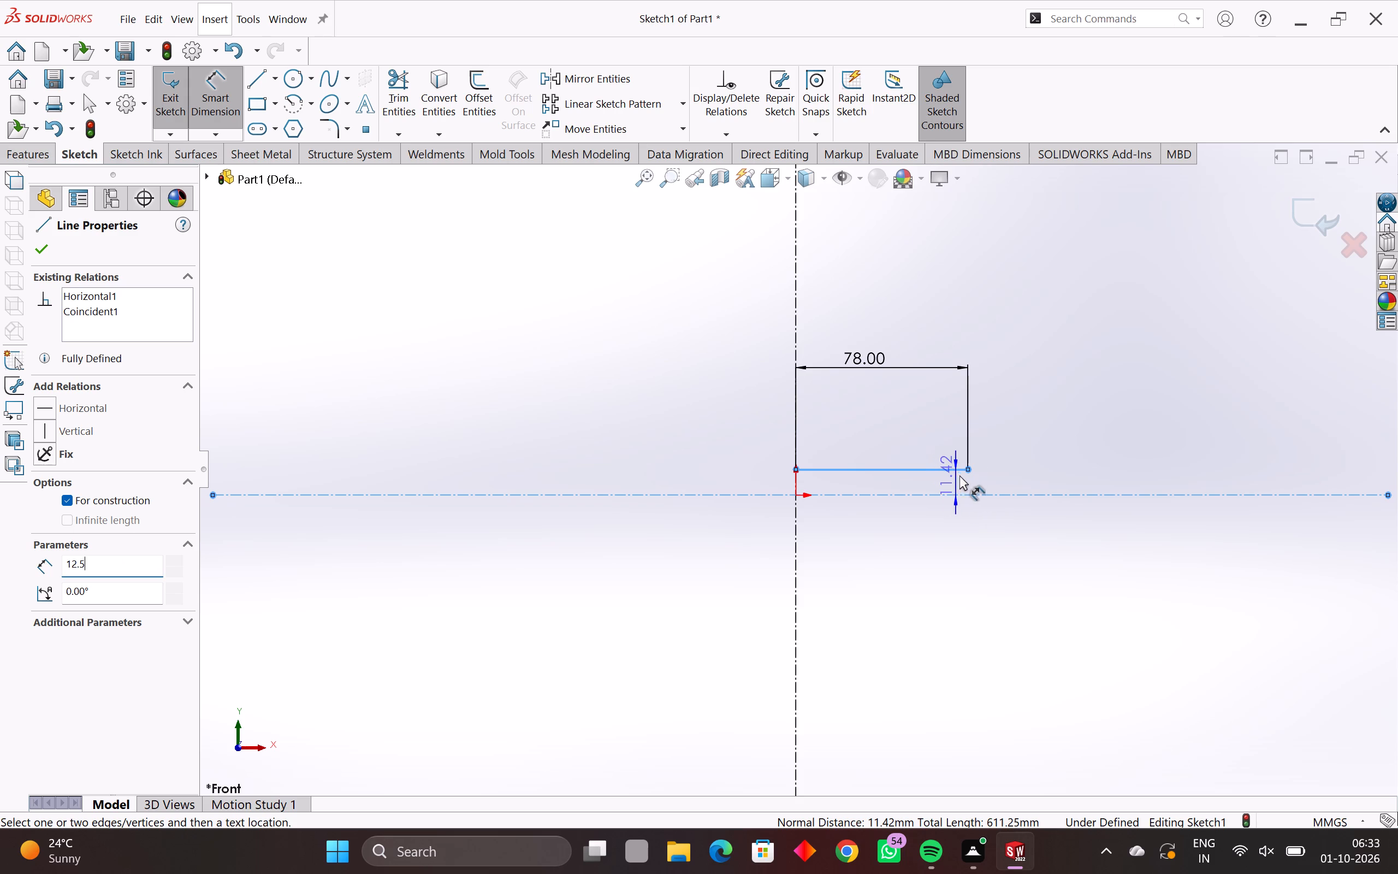
left_click(1021, 468)
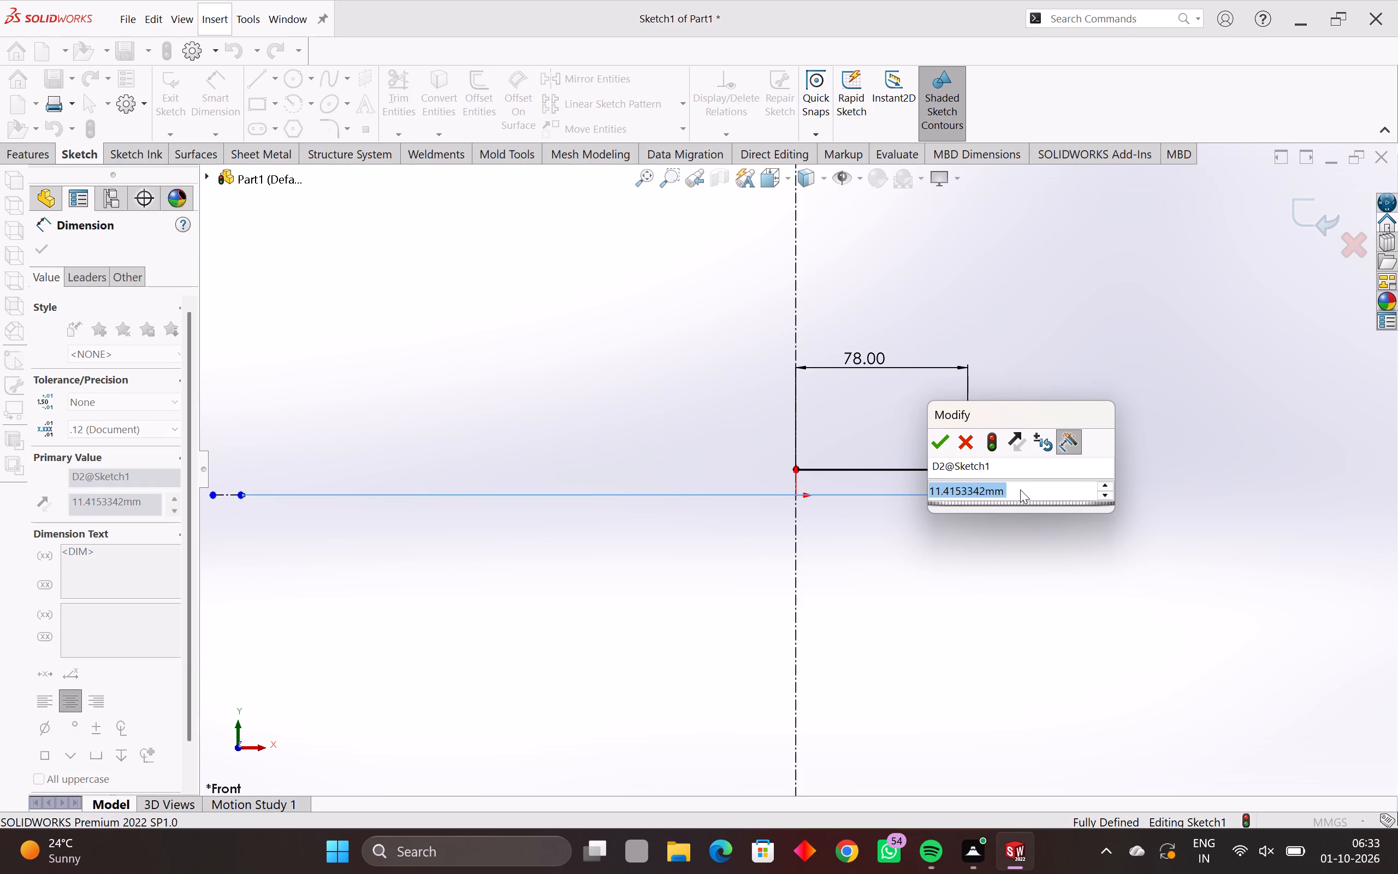
type("12.5")
key("Return")
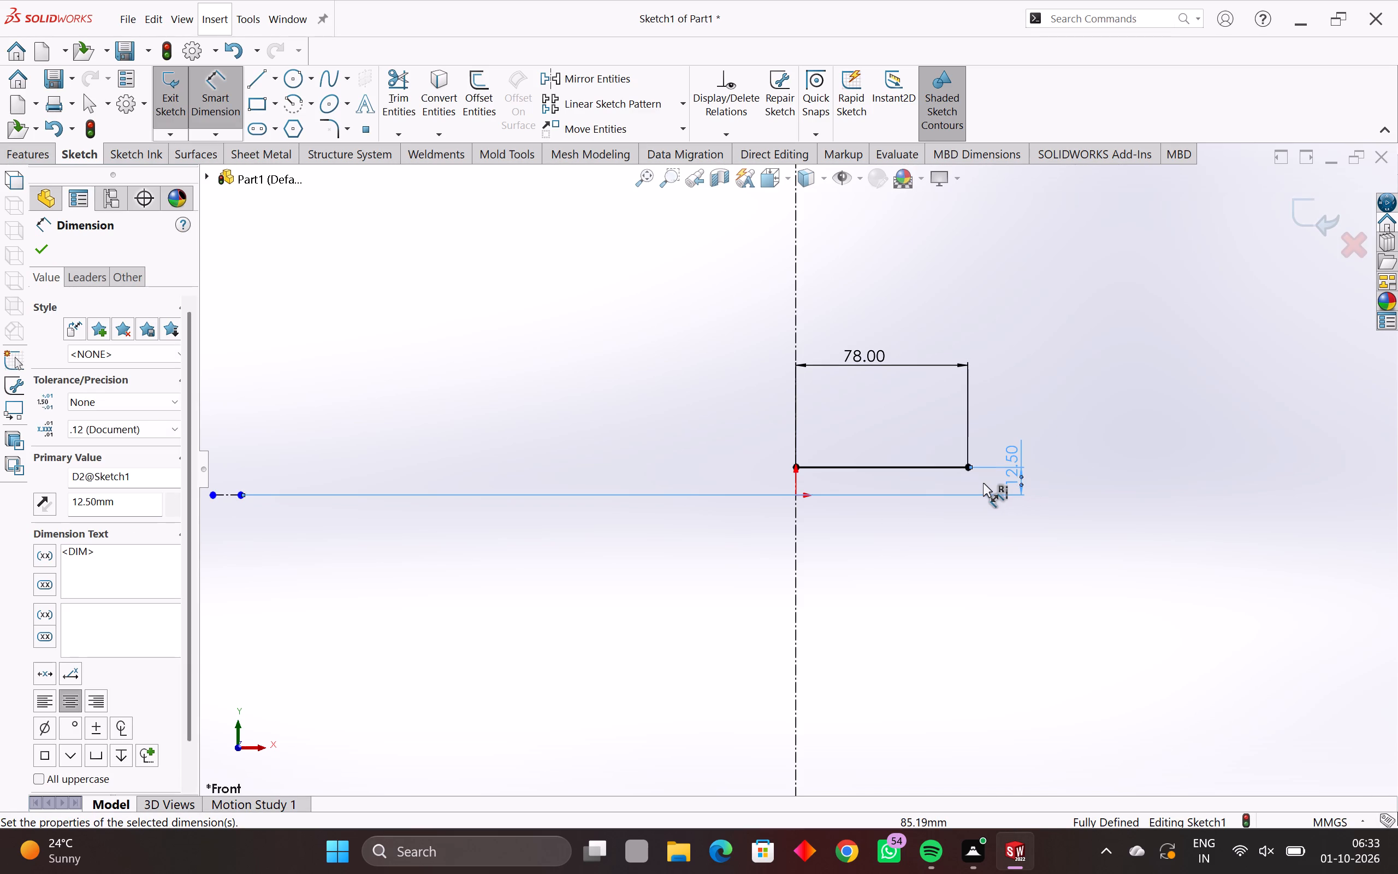
key("Escape")
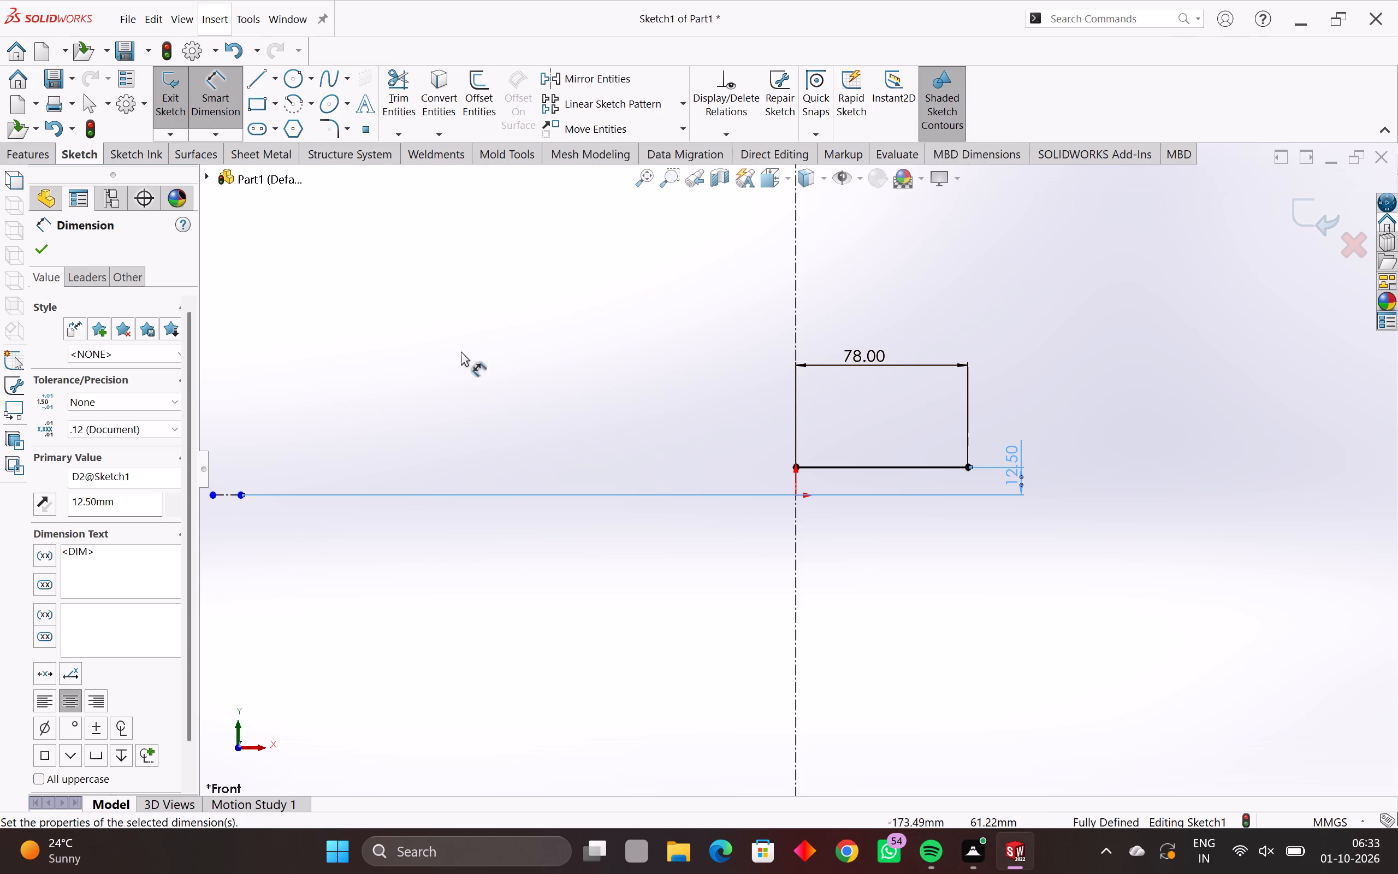
key("Escape")
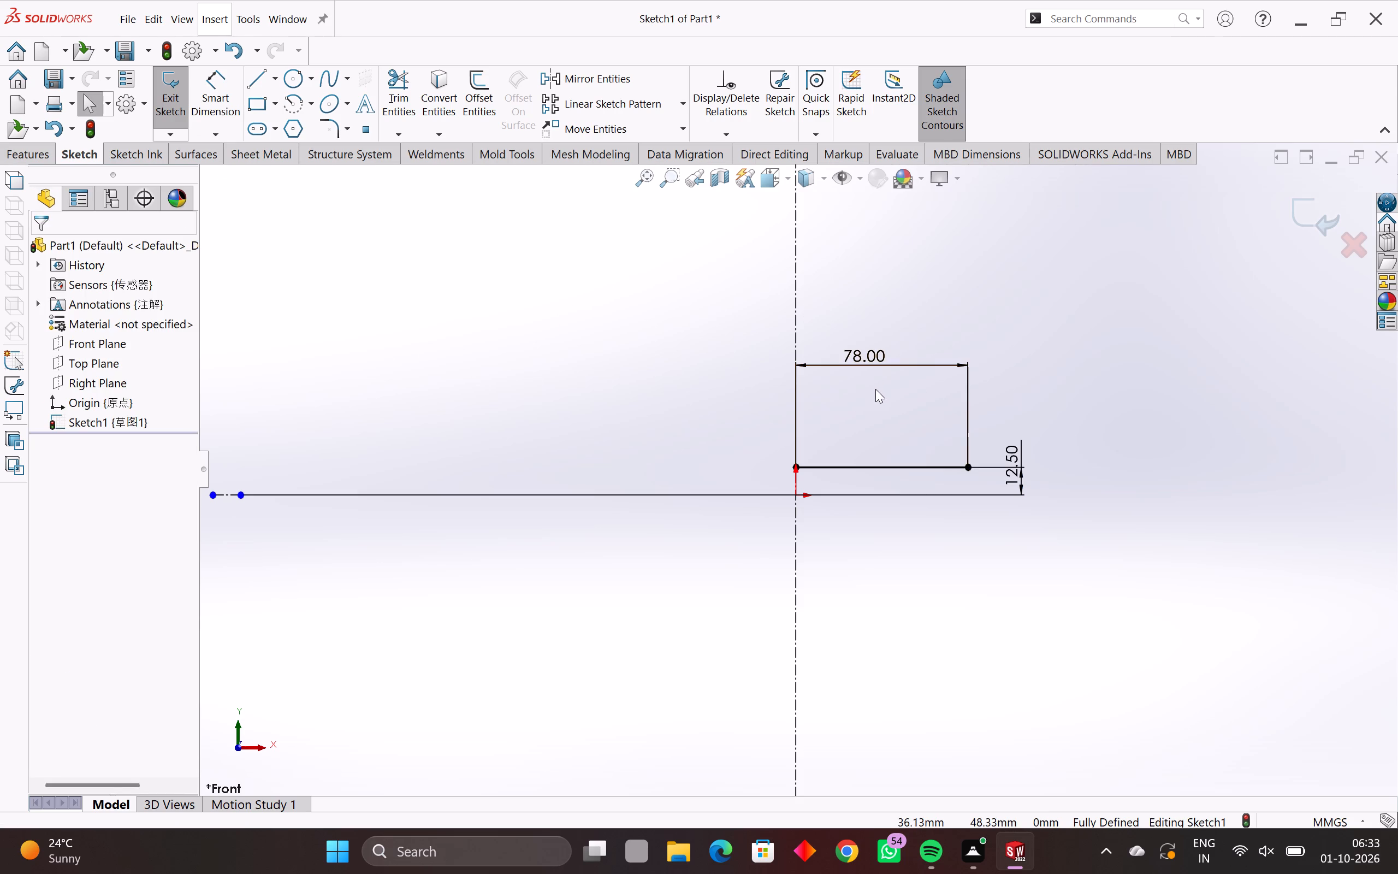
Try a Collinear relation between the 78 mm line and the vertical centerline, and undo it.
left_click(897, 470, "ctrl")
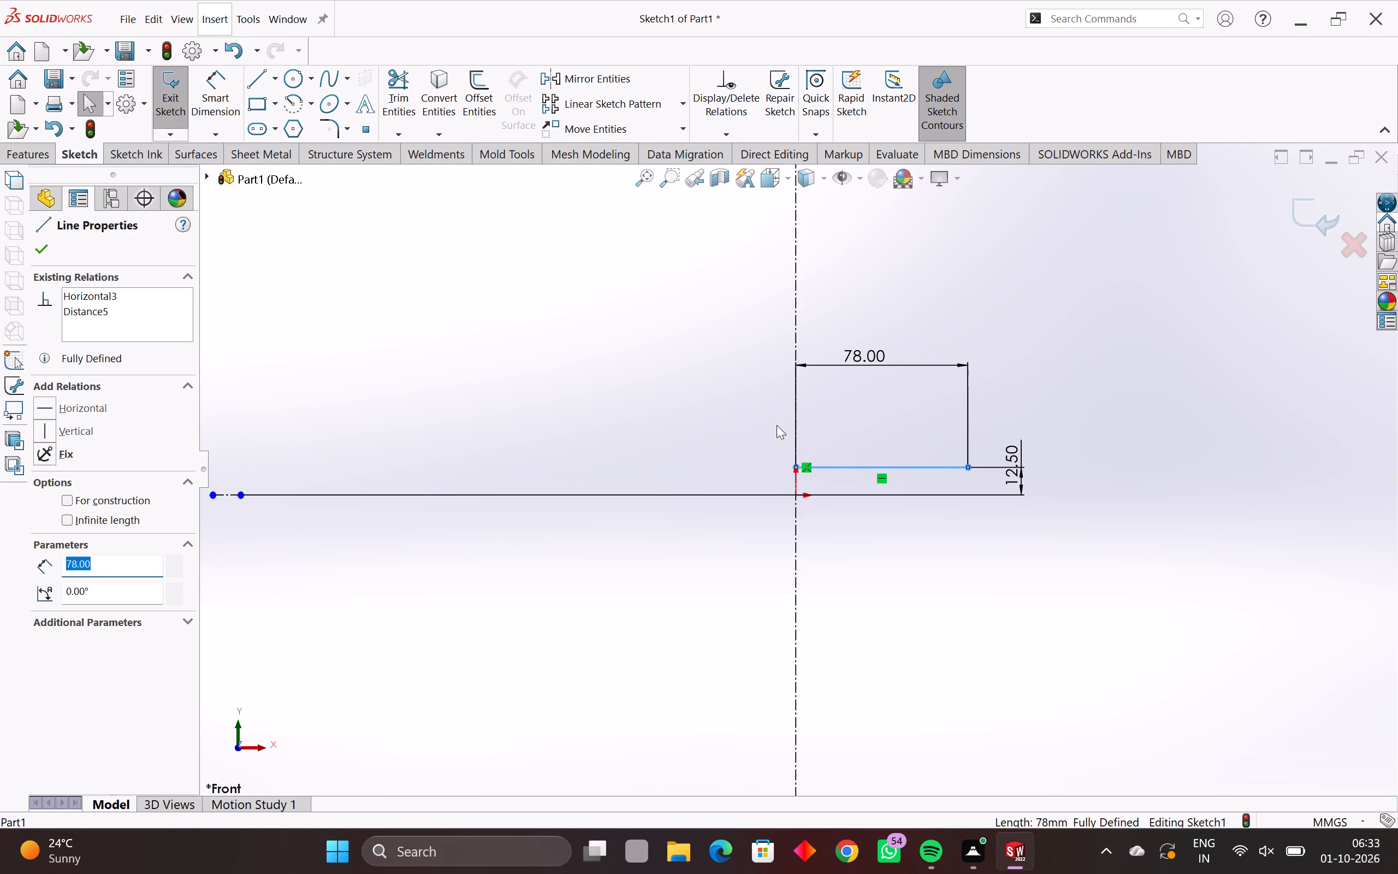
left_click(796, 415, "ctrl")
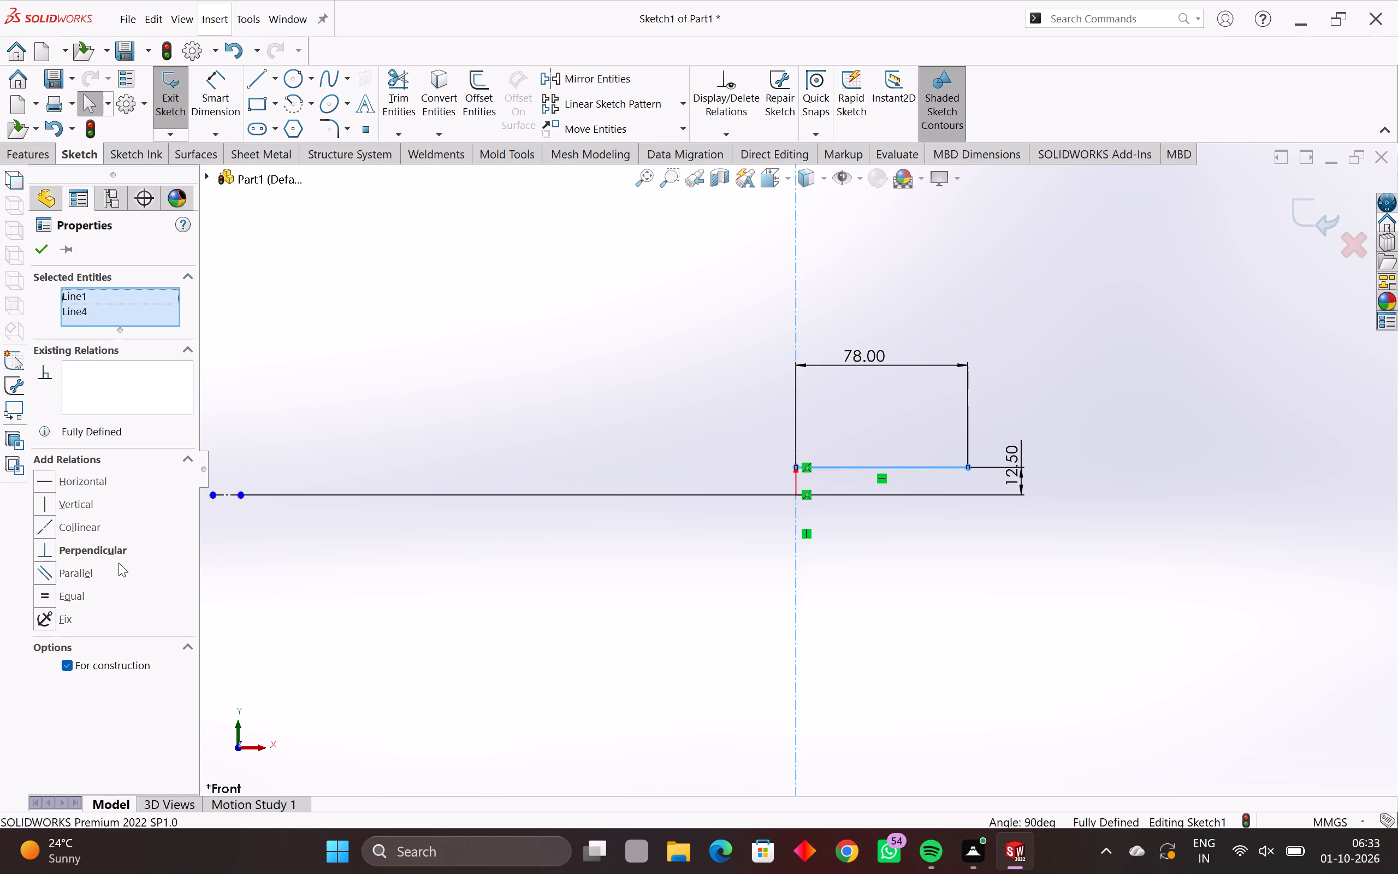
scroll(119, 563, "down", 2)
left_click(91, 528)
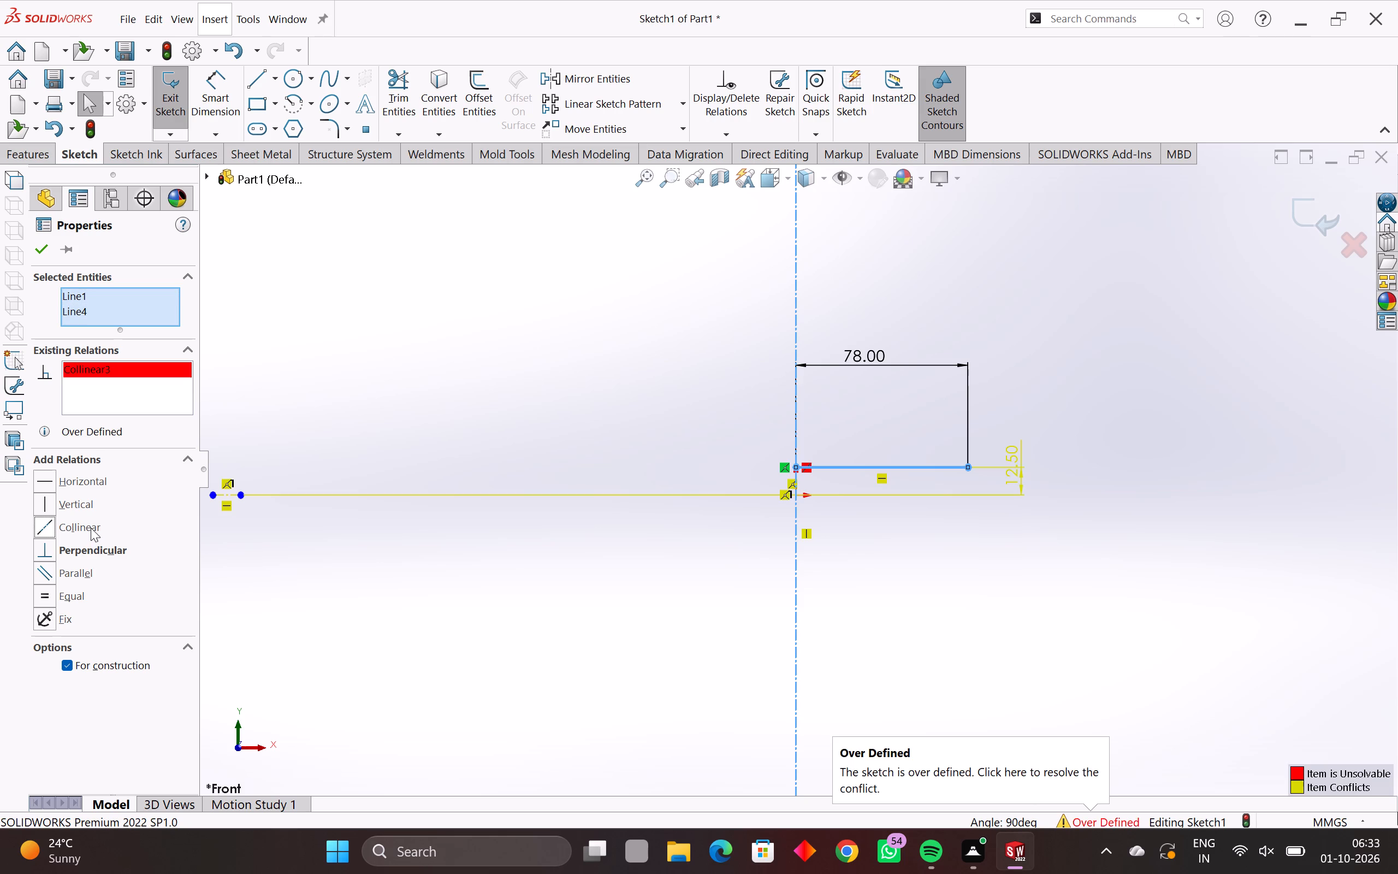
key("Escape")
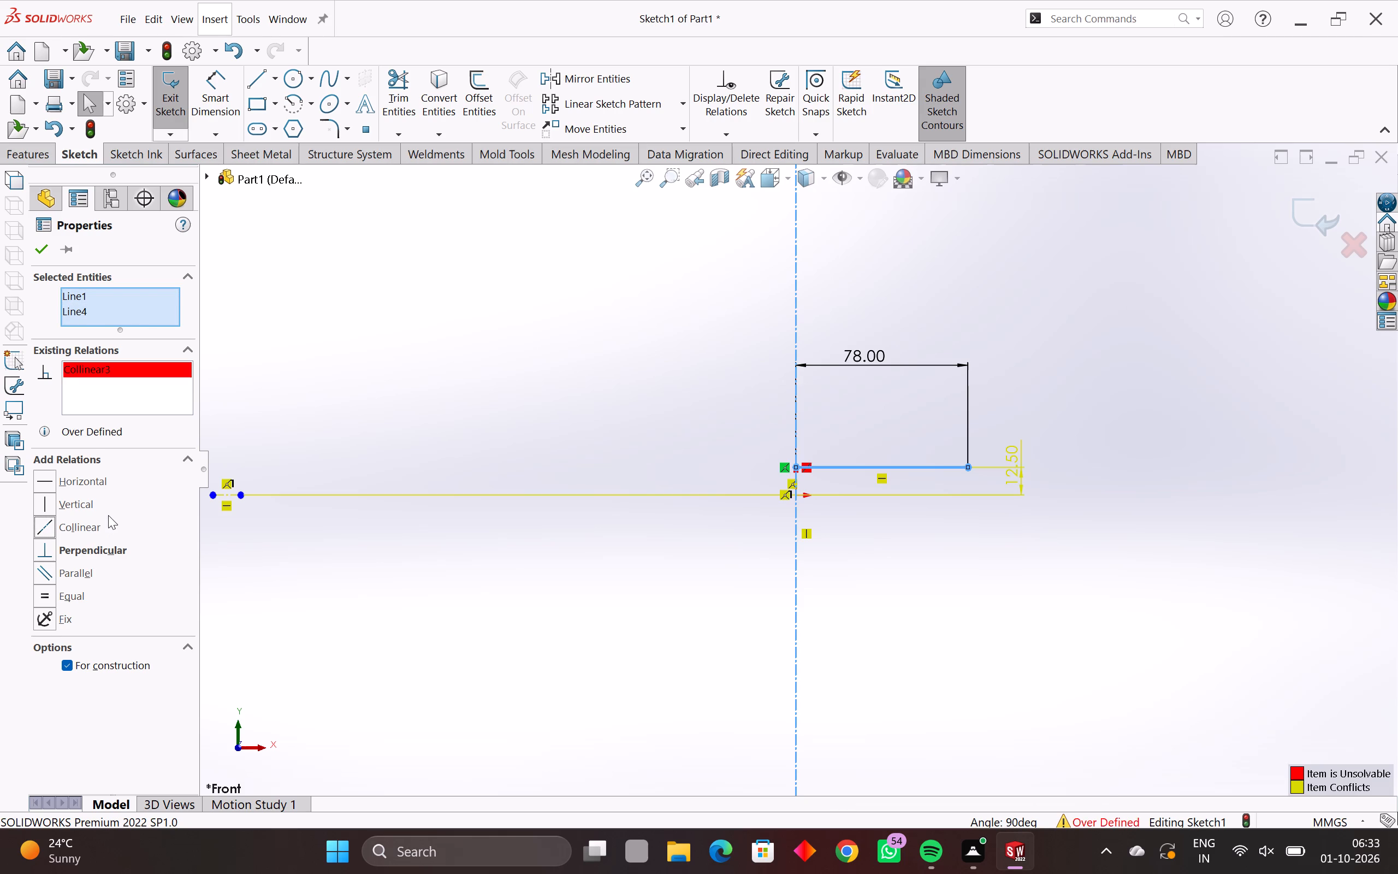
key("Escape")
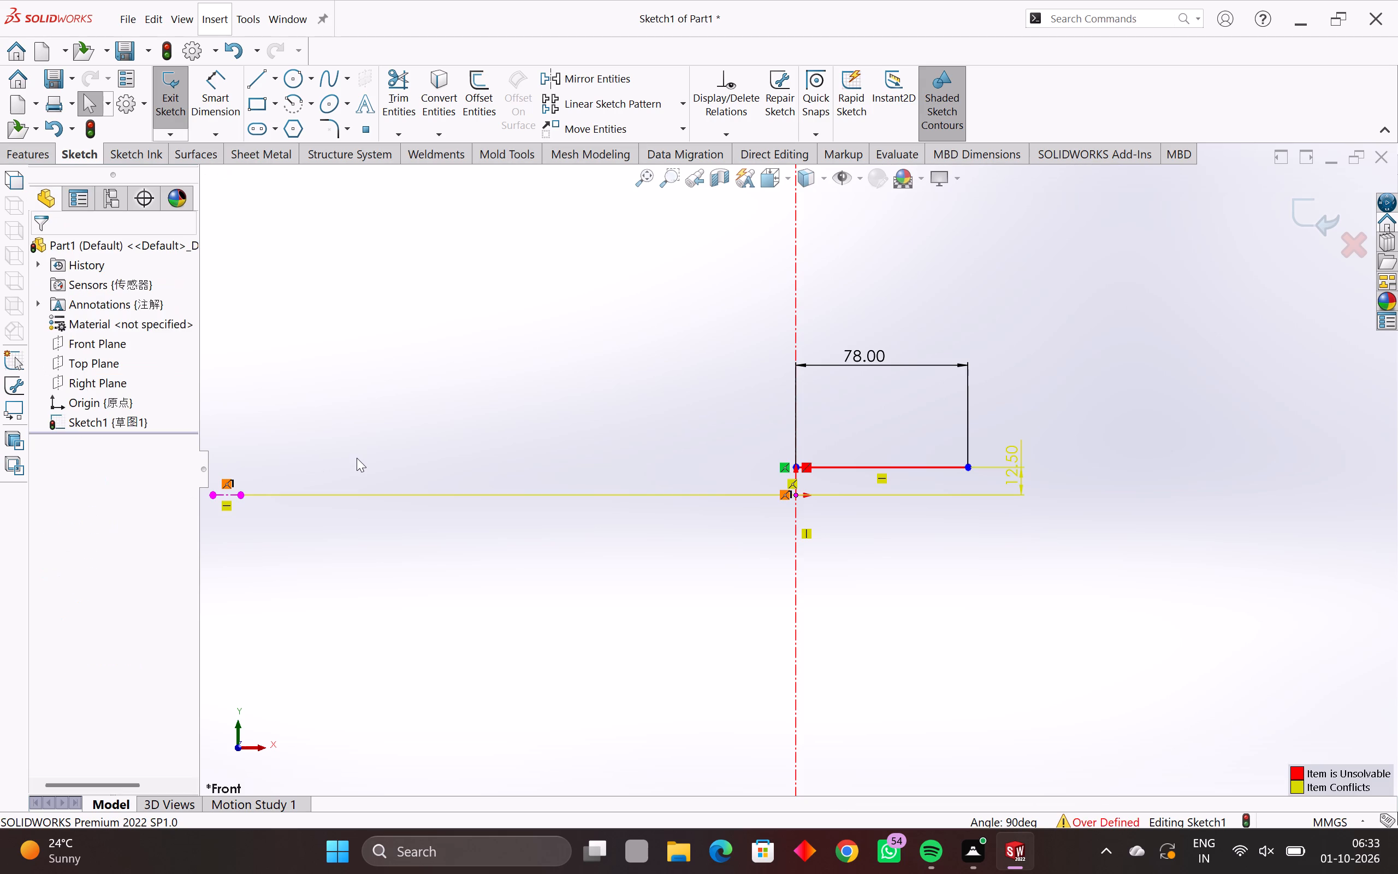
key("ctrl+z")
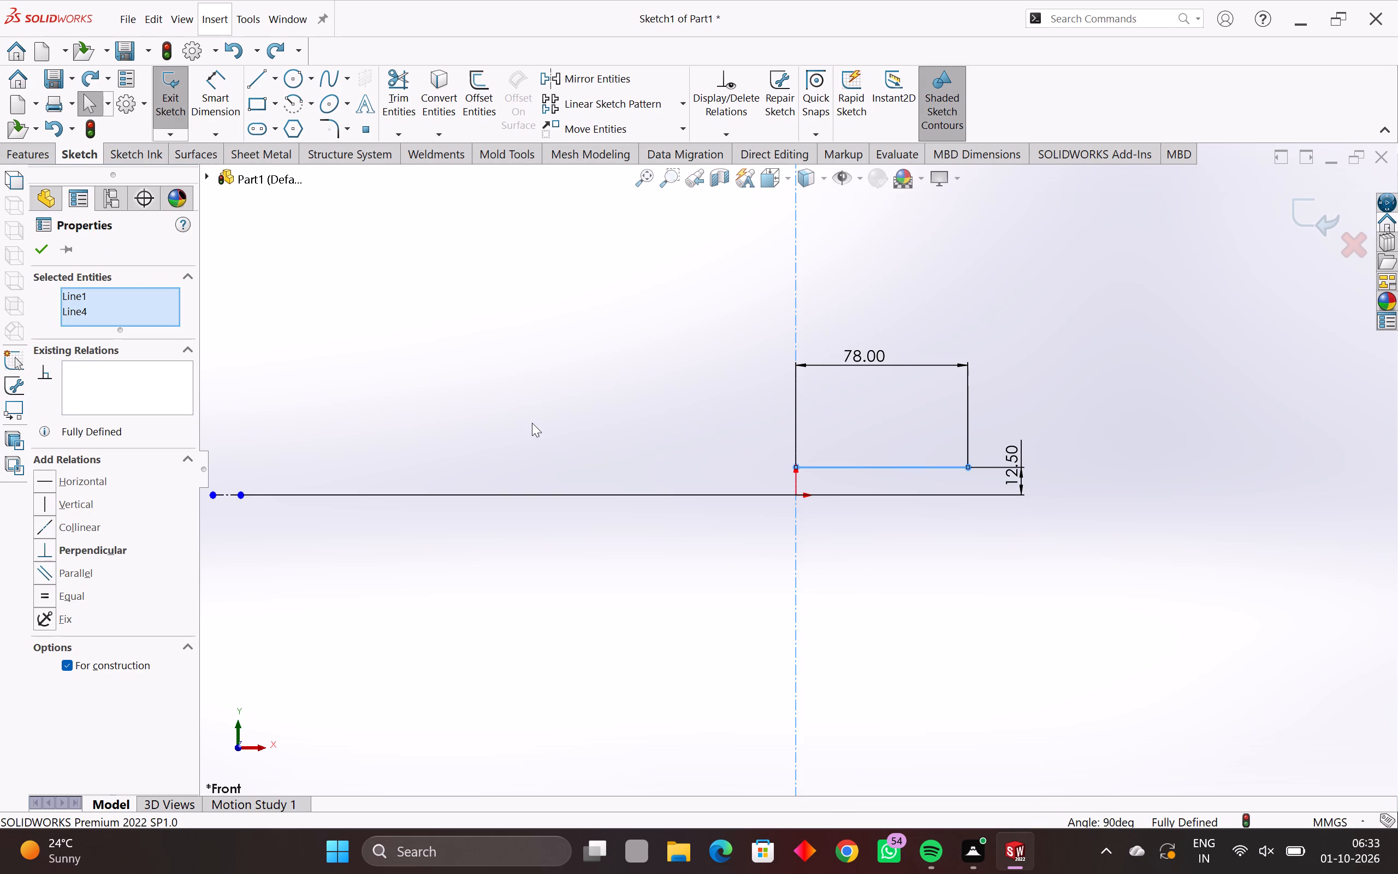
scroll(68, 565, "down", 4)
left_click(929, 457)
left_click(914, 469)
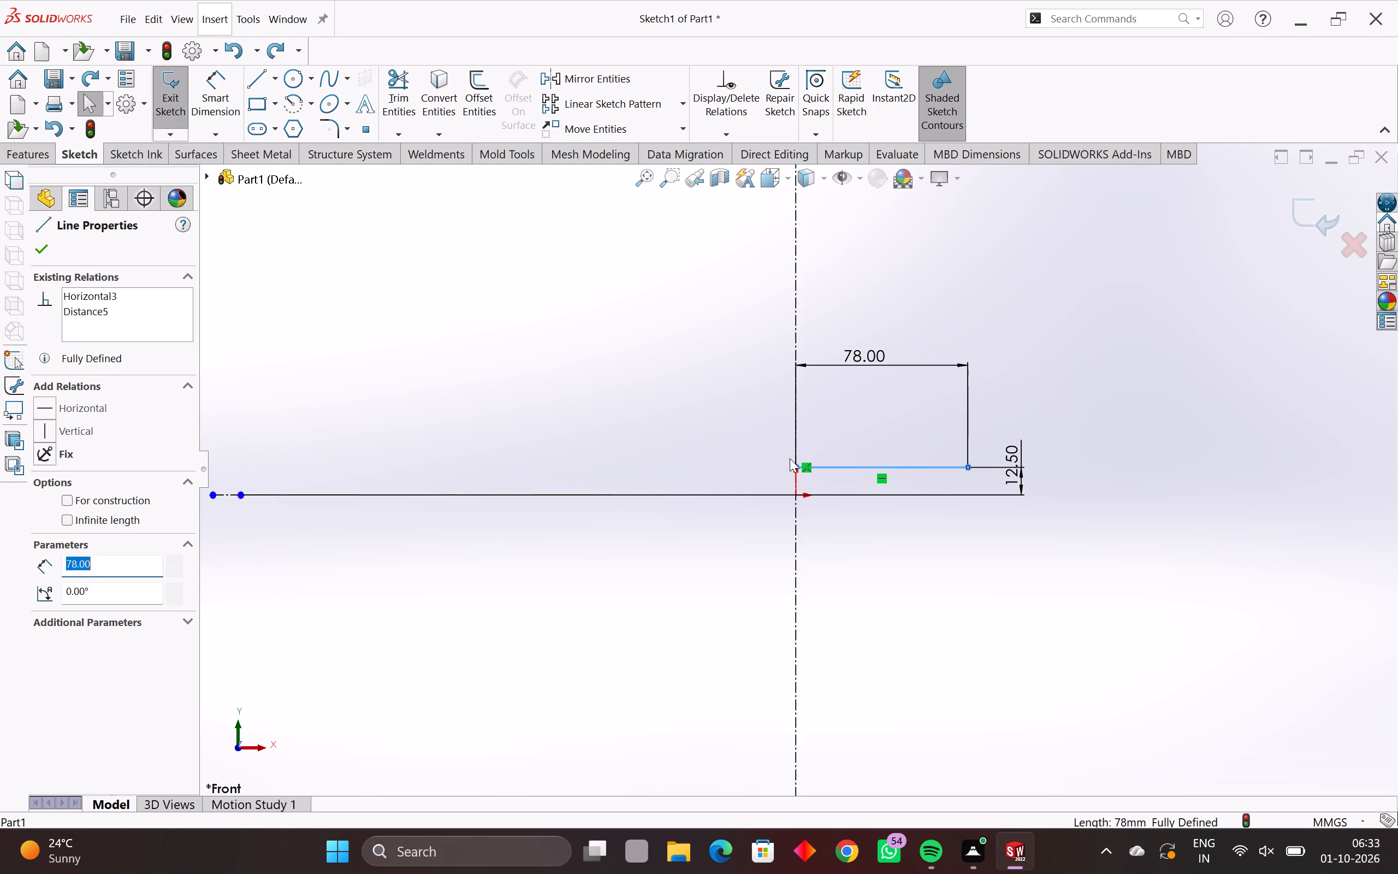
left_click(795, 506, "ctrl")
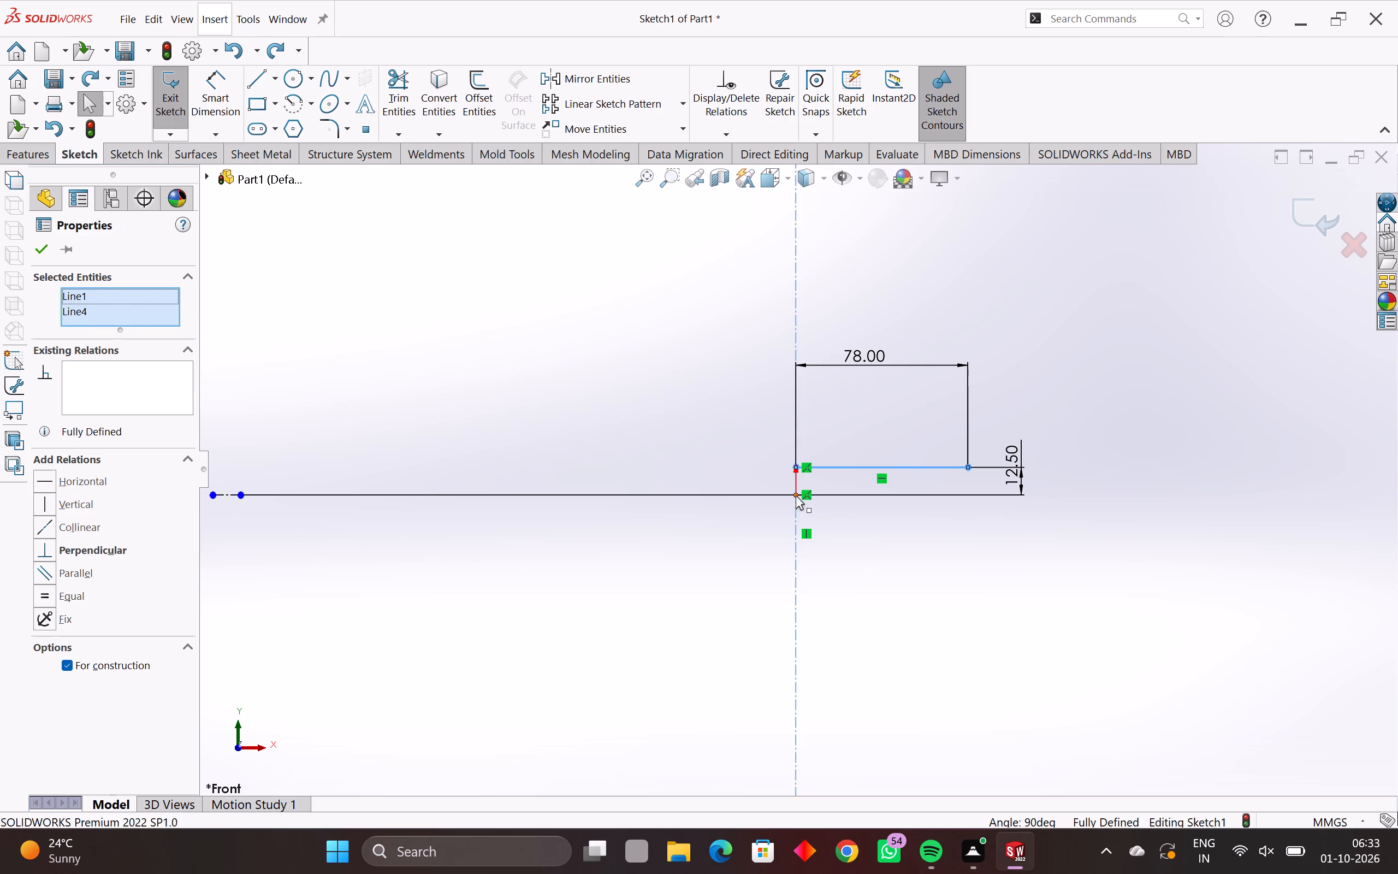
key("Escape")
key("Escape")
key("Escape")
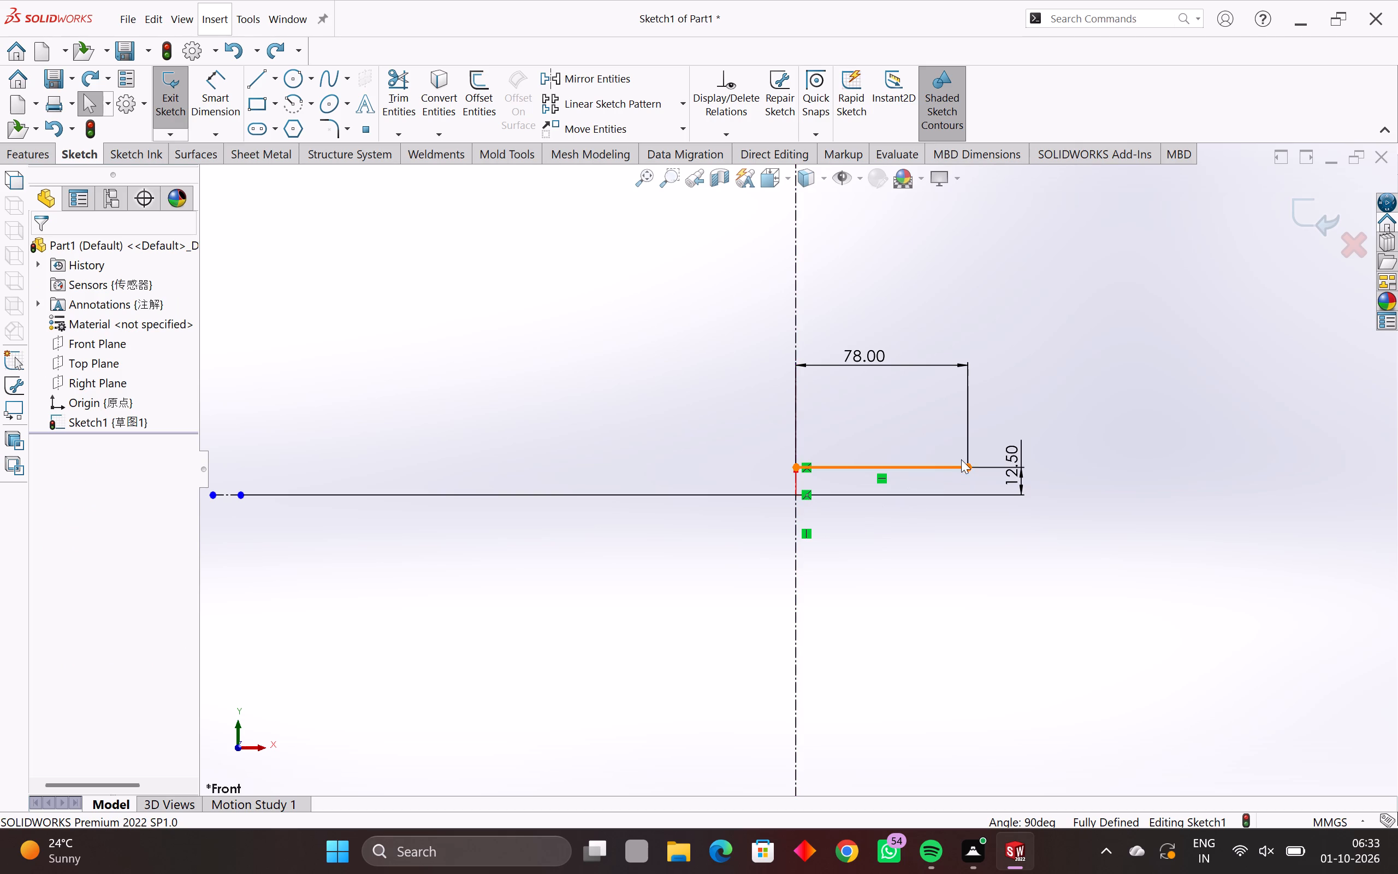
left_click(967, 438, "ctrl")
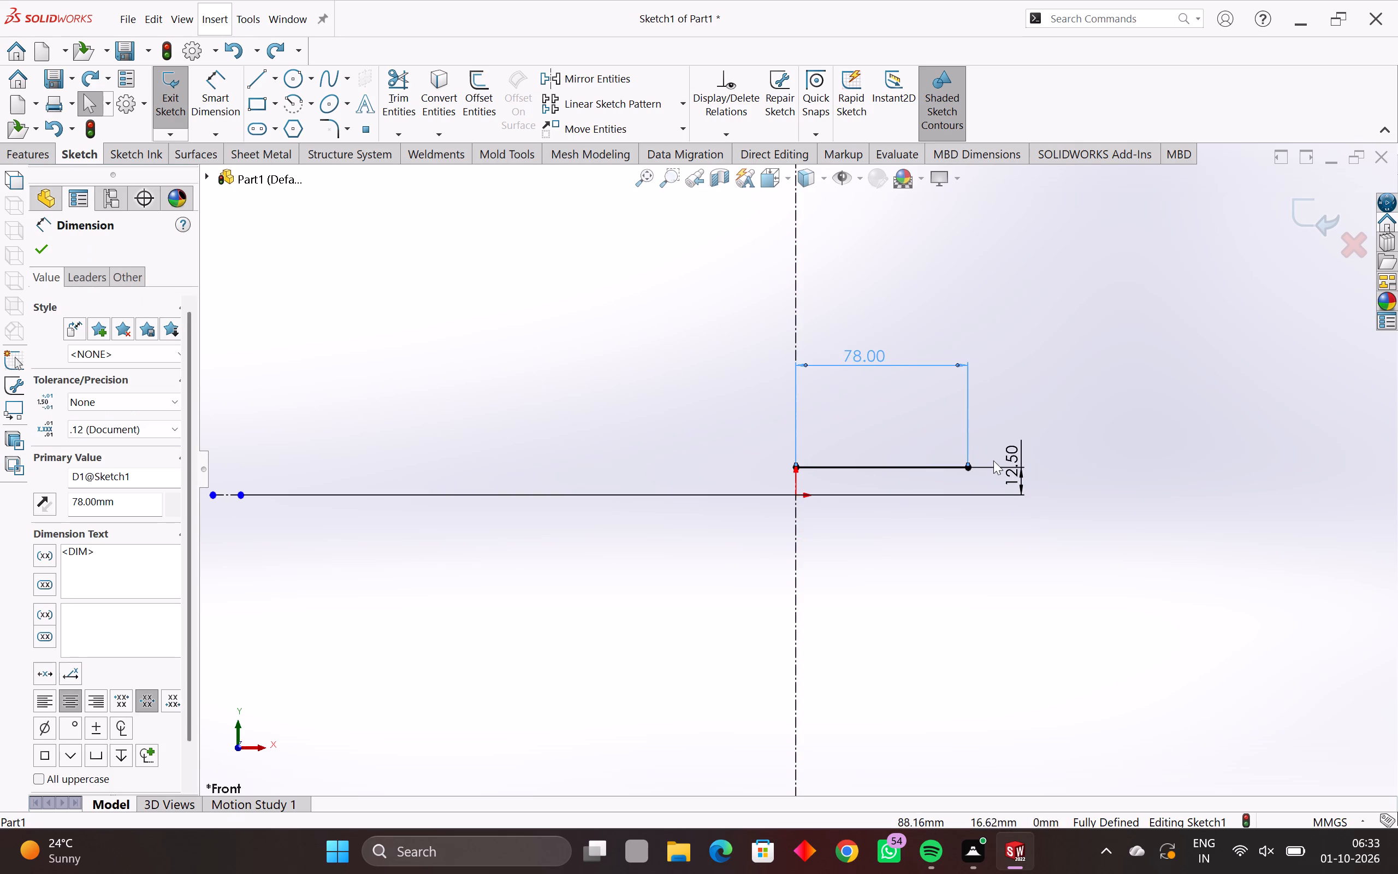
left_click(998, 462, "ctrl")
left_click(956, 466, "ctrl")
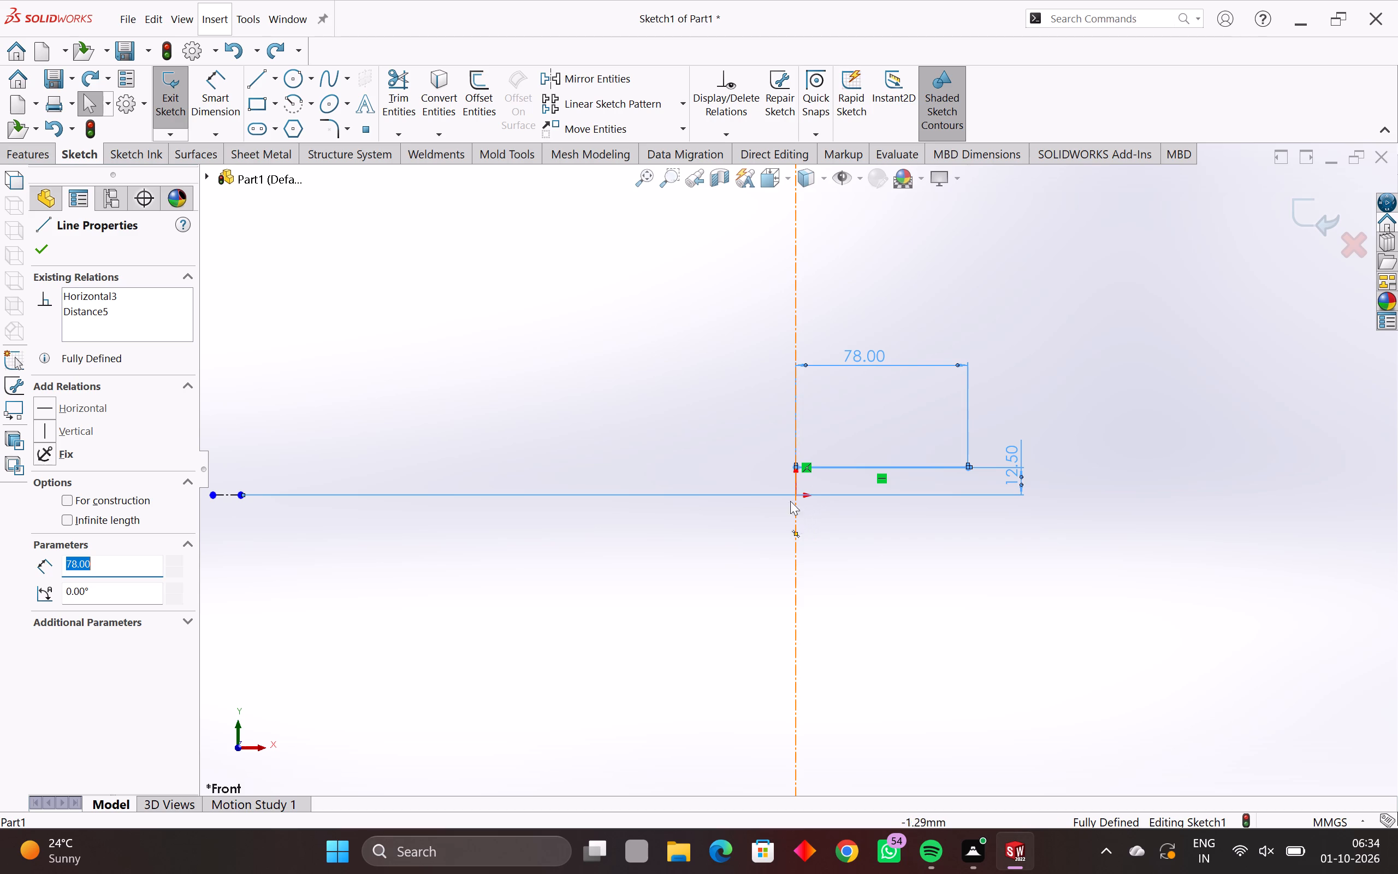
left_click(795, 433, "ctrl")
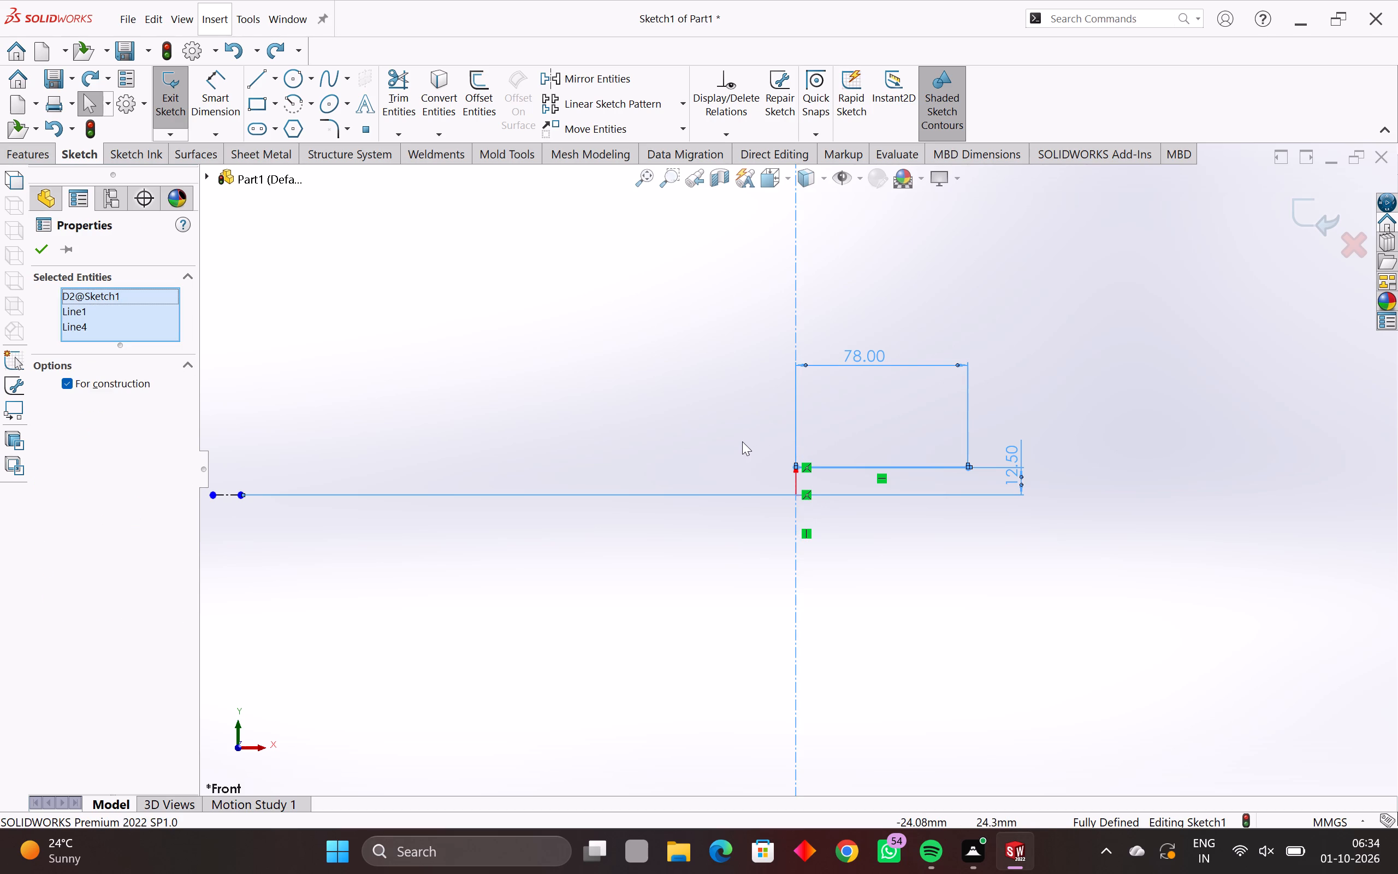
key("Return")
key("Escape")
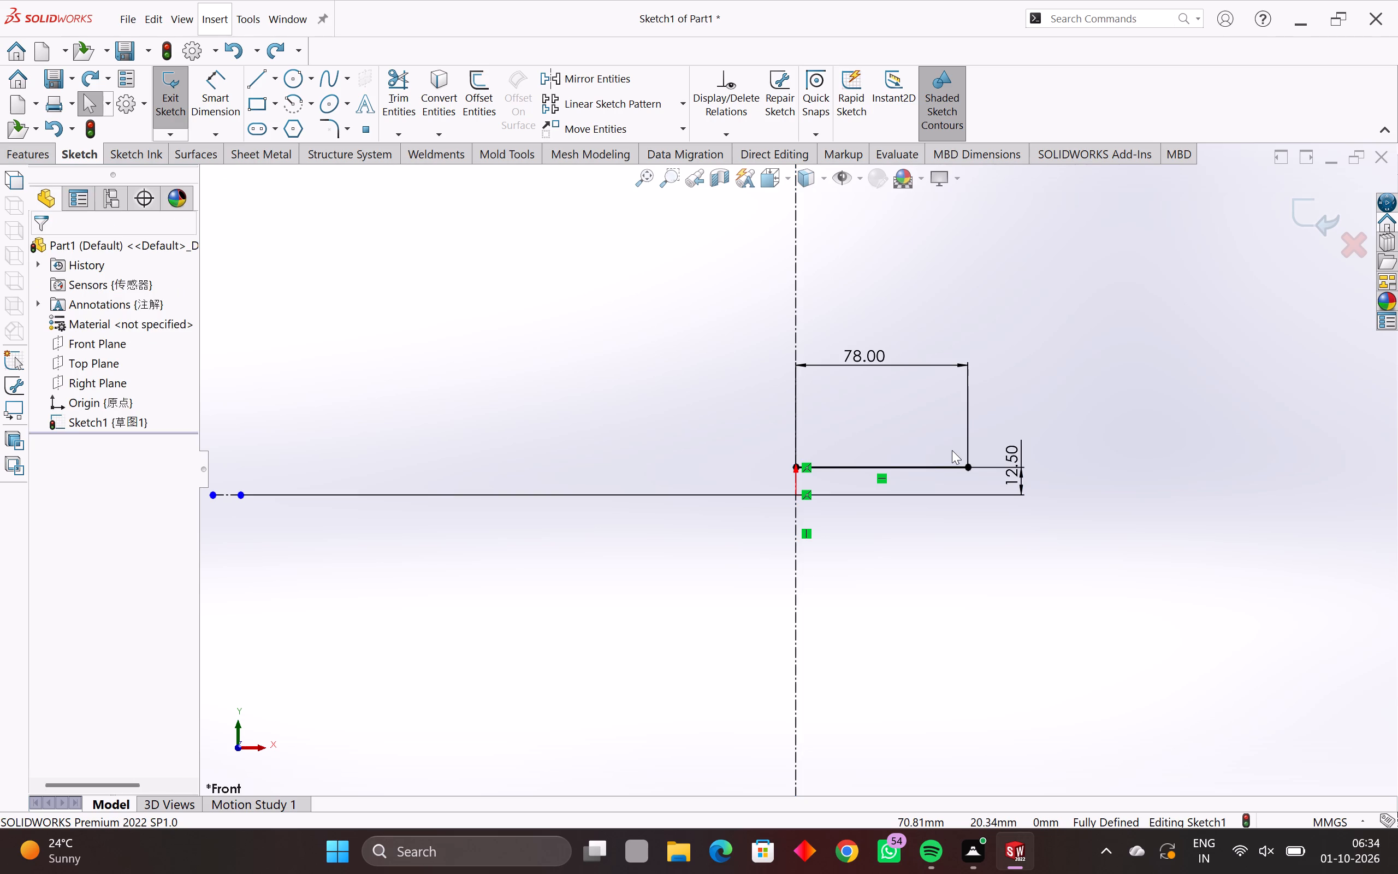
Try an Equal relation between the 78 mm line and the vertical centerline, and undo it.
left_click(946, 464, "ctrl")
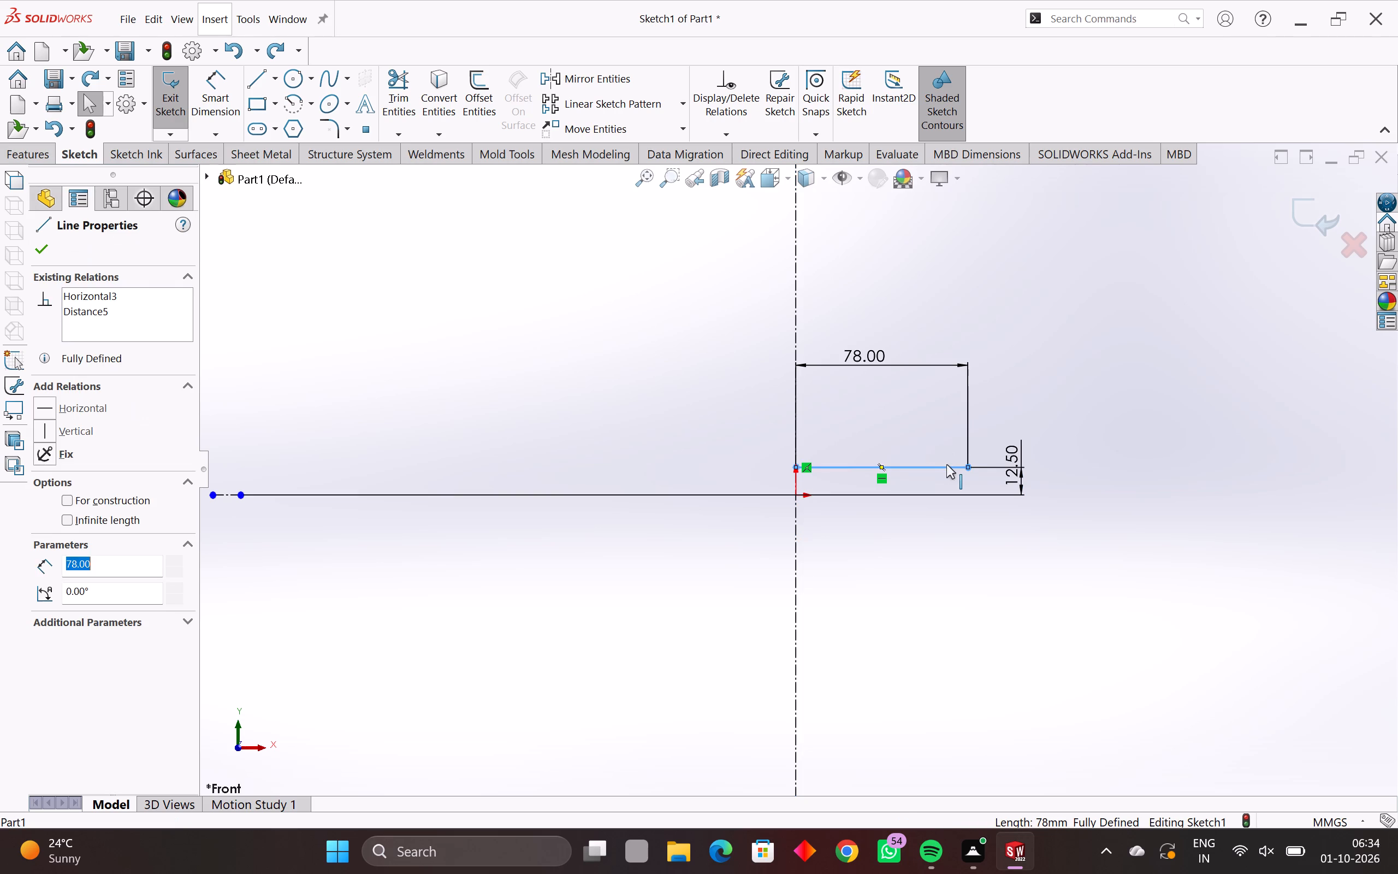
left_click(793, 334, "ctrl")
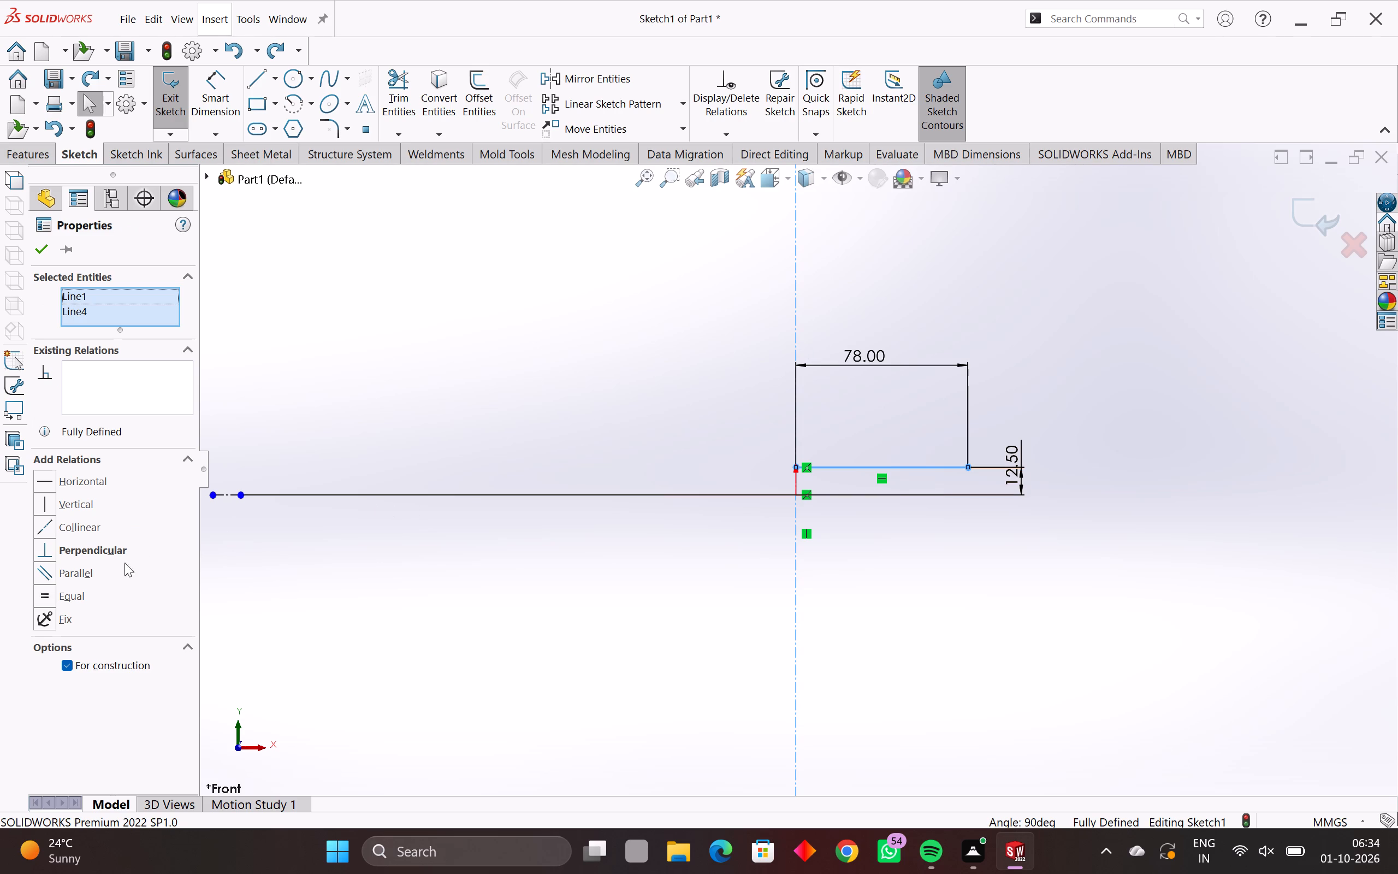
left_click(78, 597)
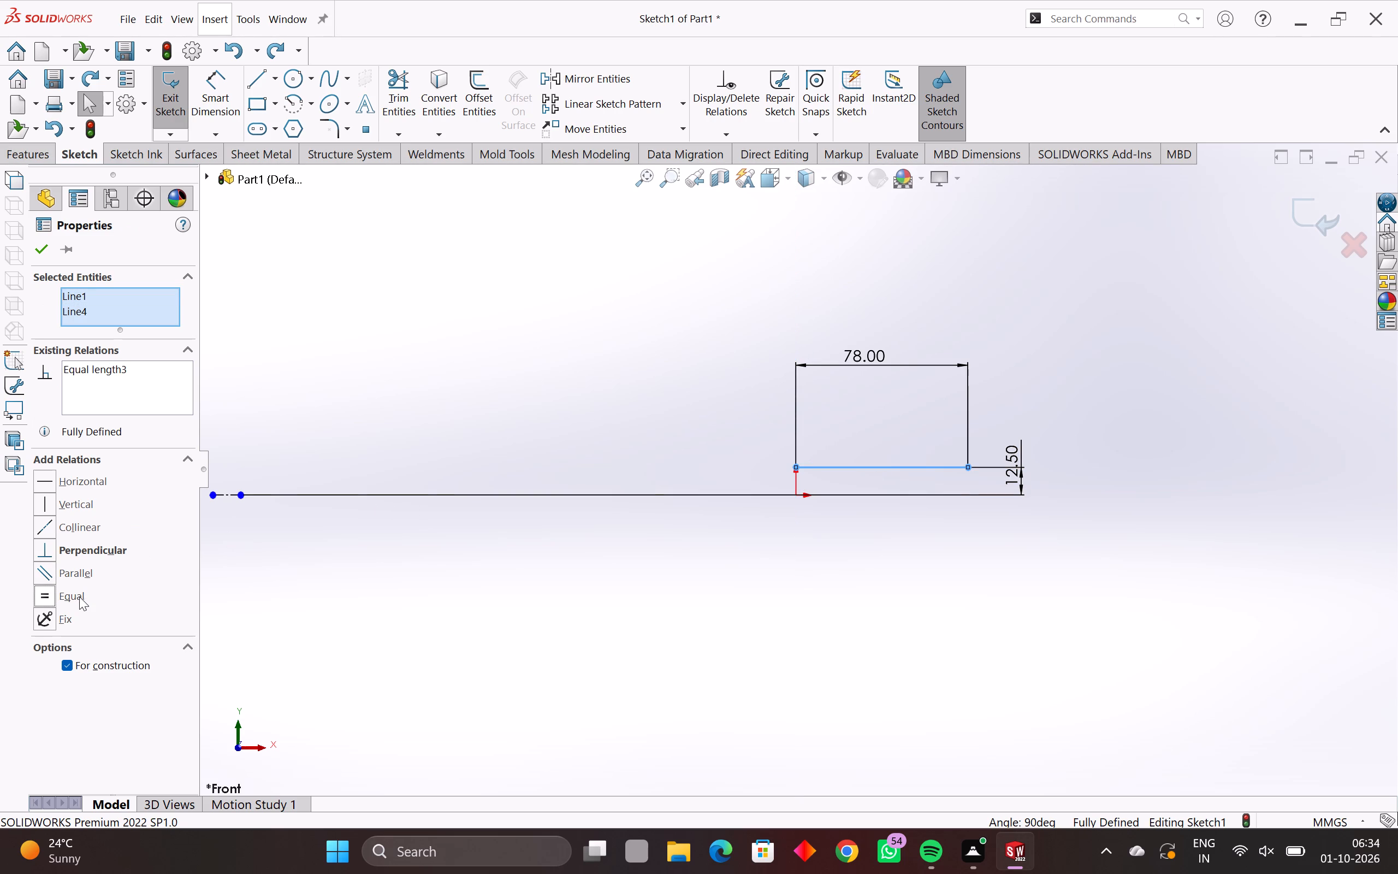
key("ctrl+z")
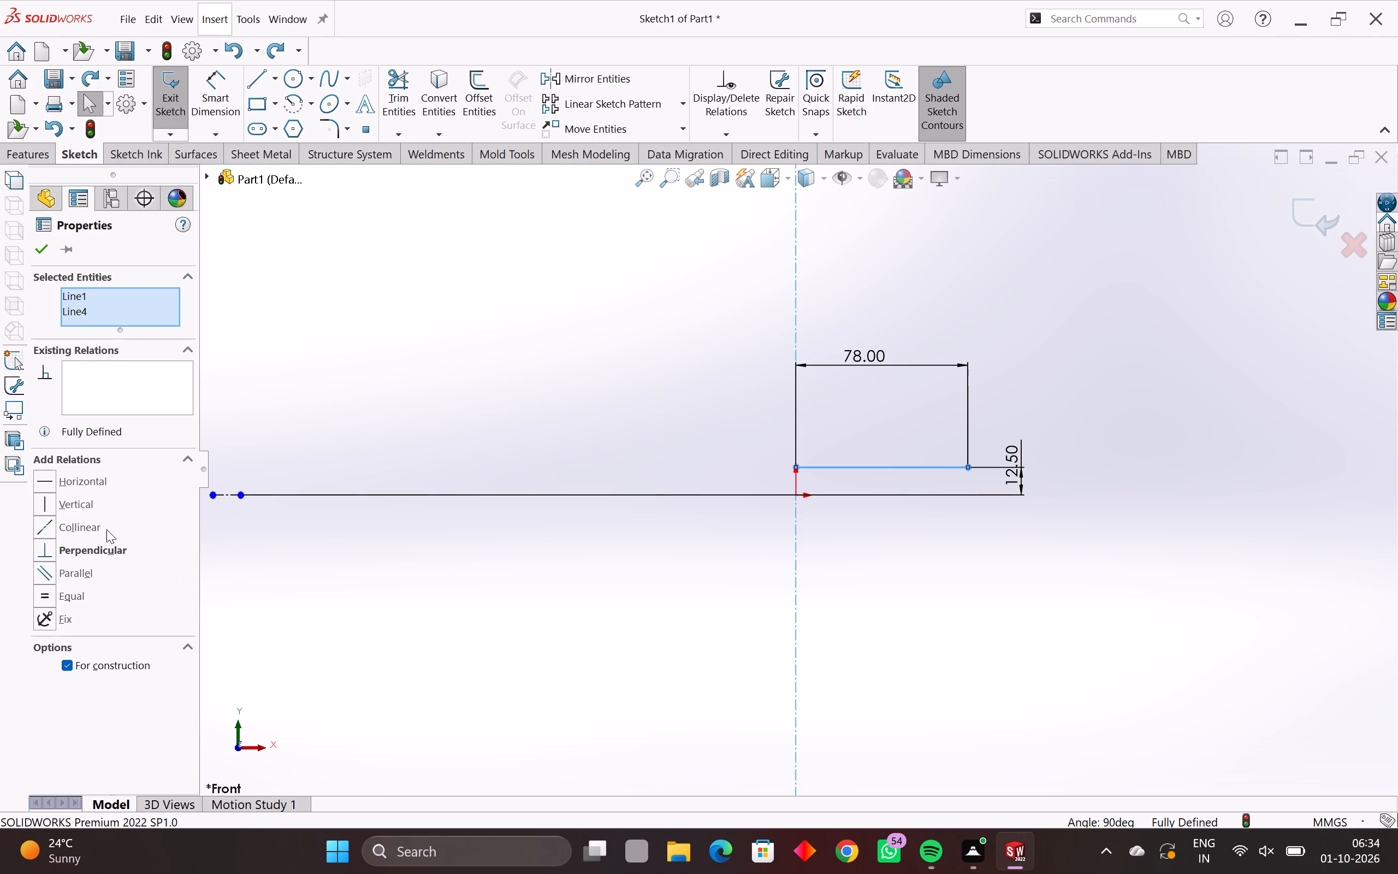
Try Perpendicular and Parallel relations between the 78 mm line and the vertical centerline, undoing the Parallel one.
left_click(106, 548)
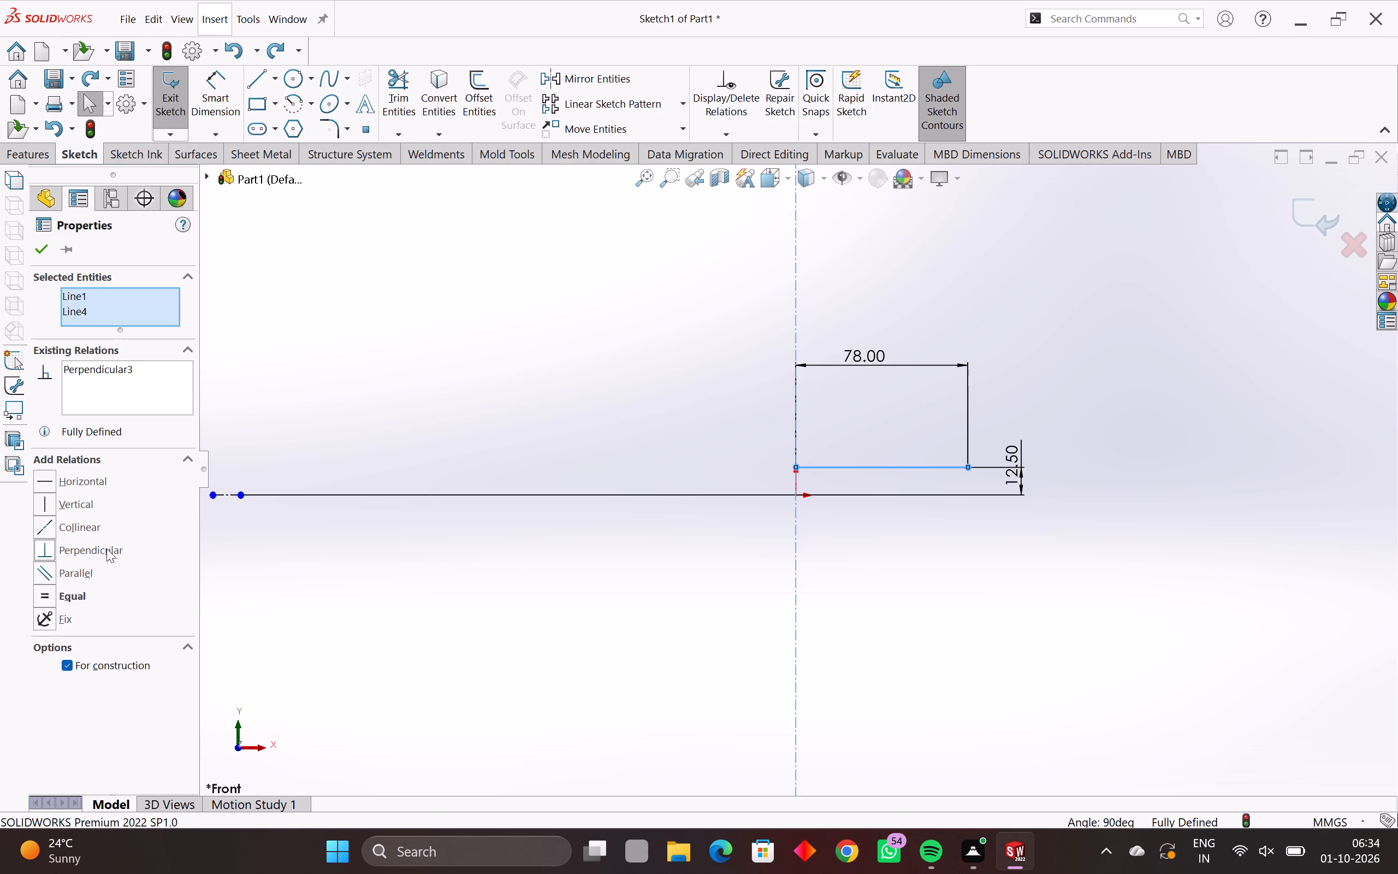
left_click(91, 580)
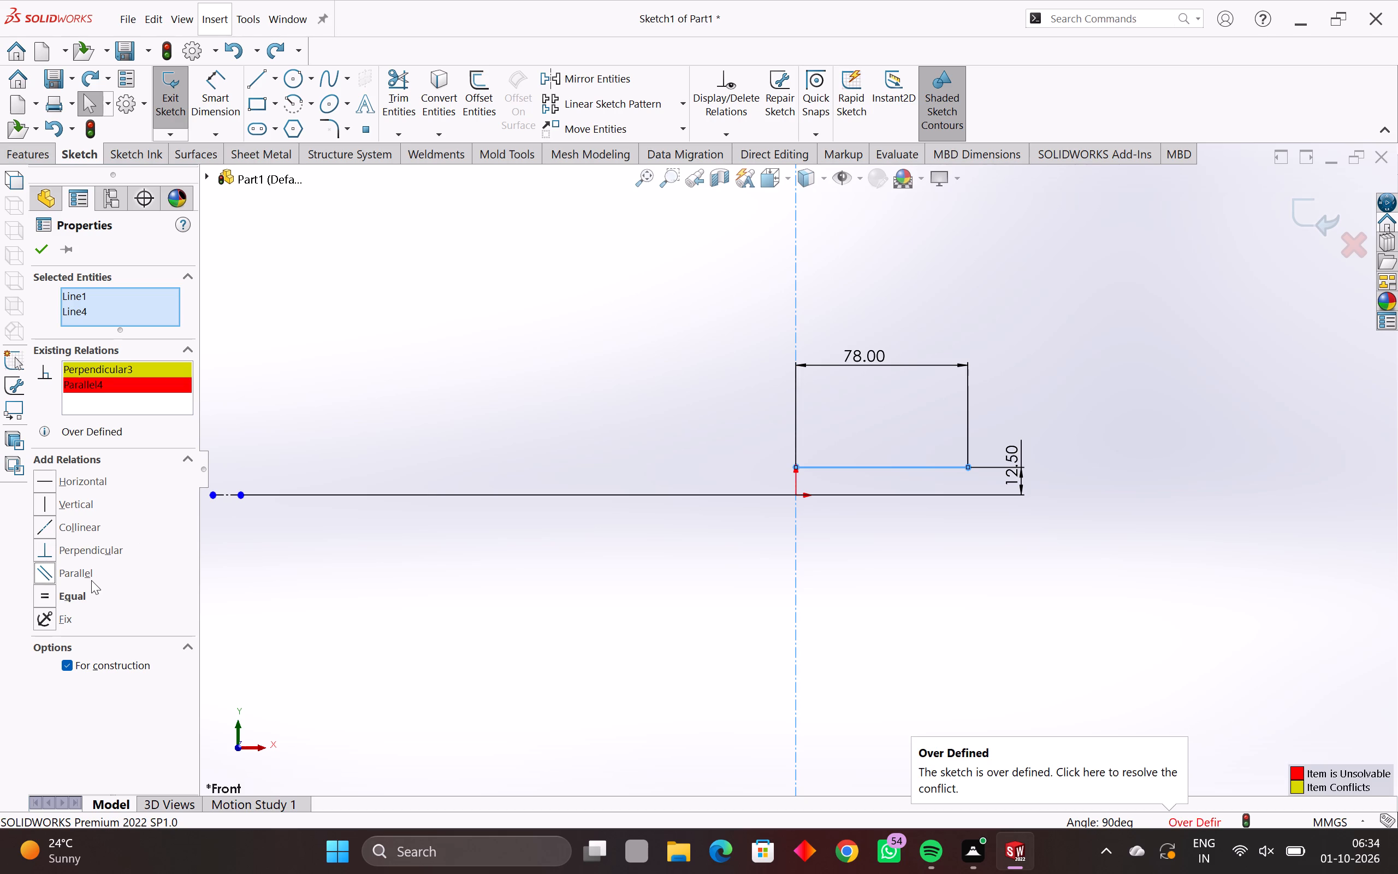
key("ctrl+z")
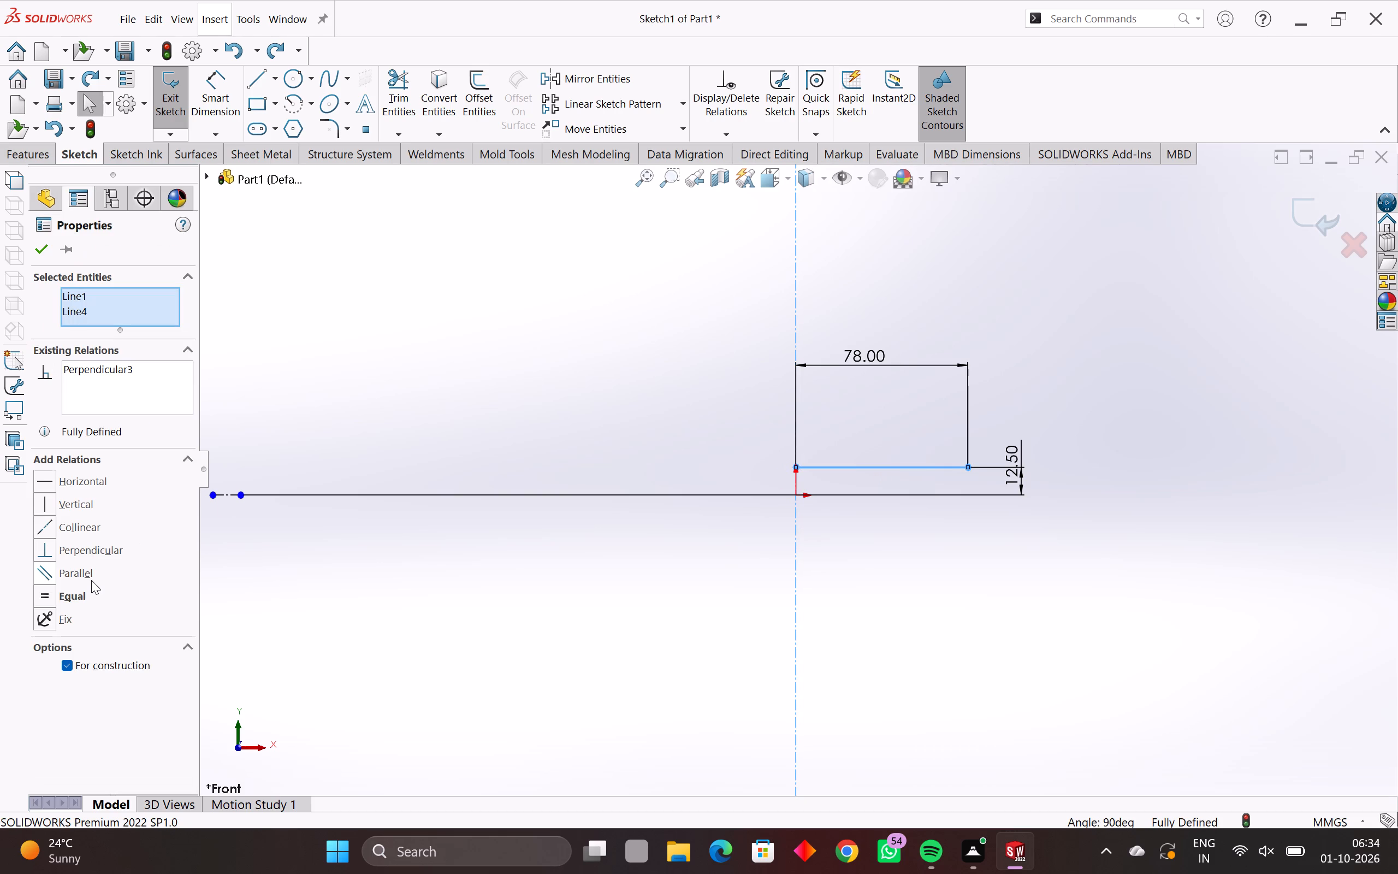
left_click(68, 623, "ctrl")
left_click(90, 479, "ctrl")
Undo the recent sketch changes back through the line's dimensions, and redo its 78 mm length and the distance dimension to the horizontal centerline.
key("ctrl+z")
key("ctrl+z")
key("ctrl+z")
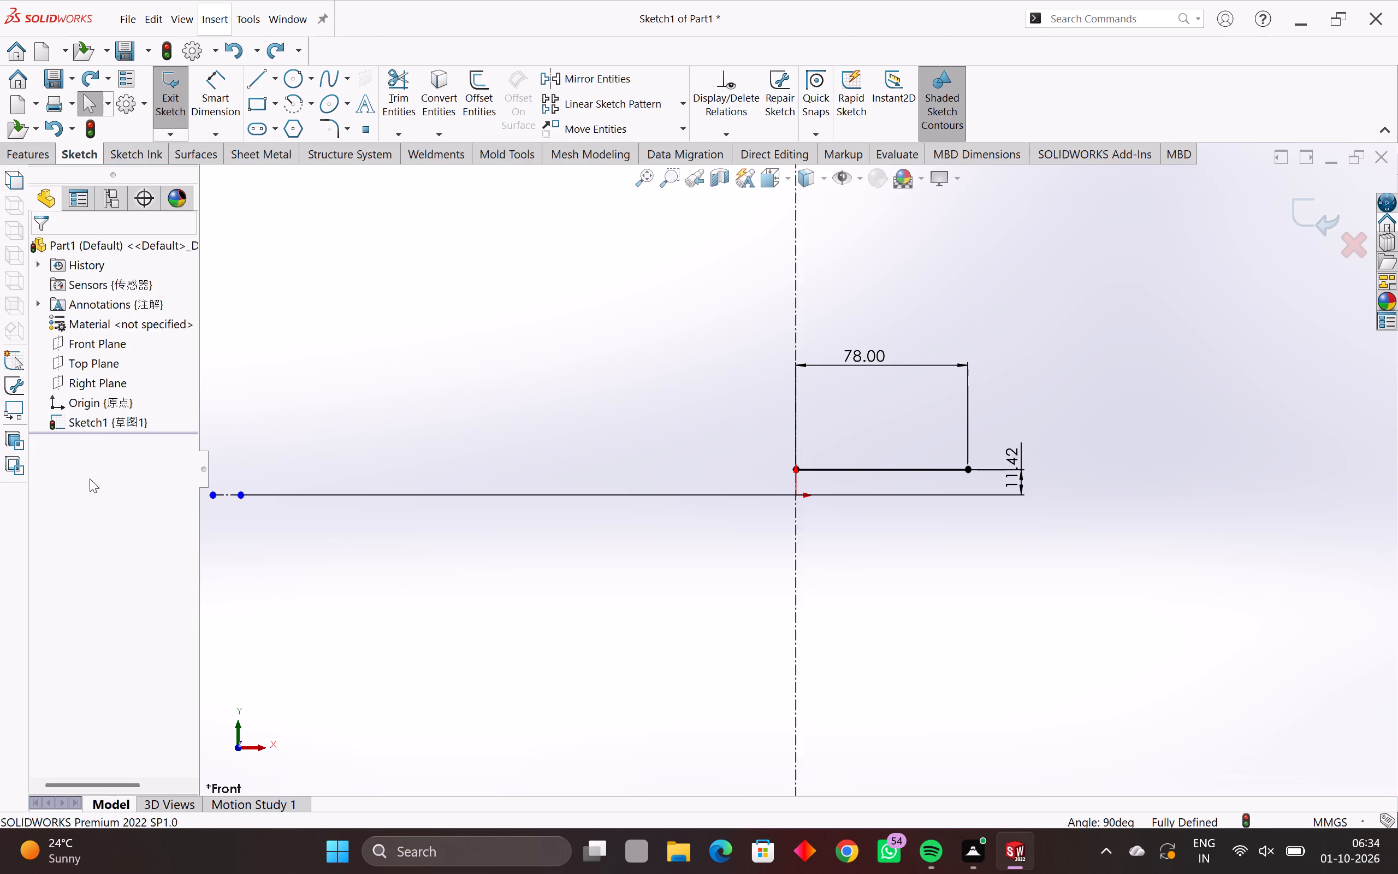
key("ctrl+z")
key("ctrl+z")
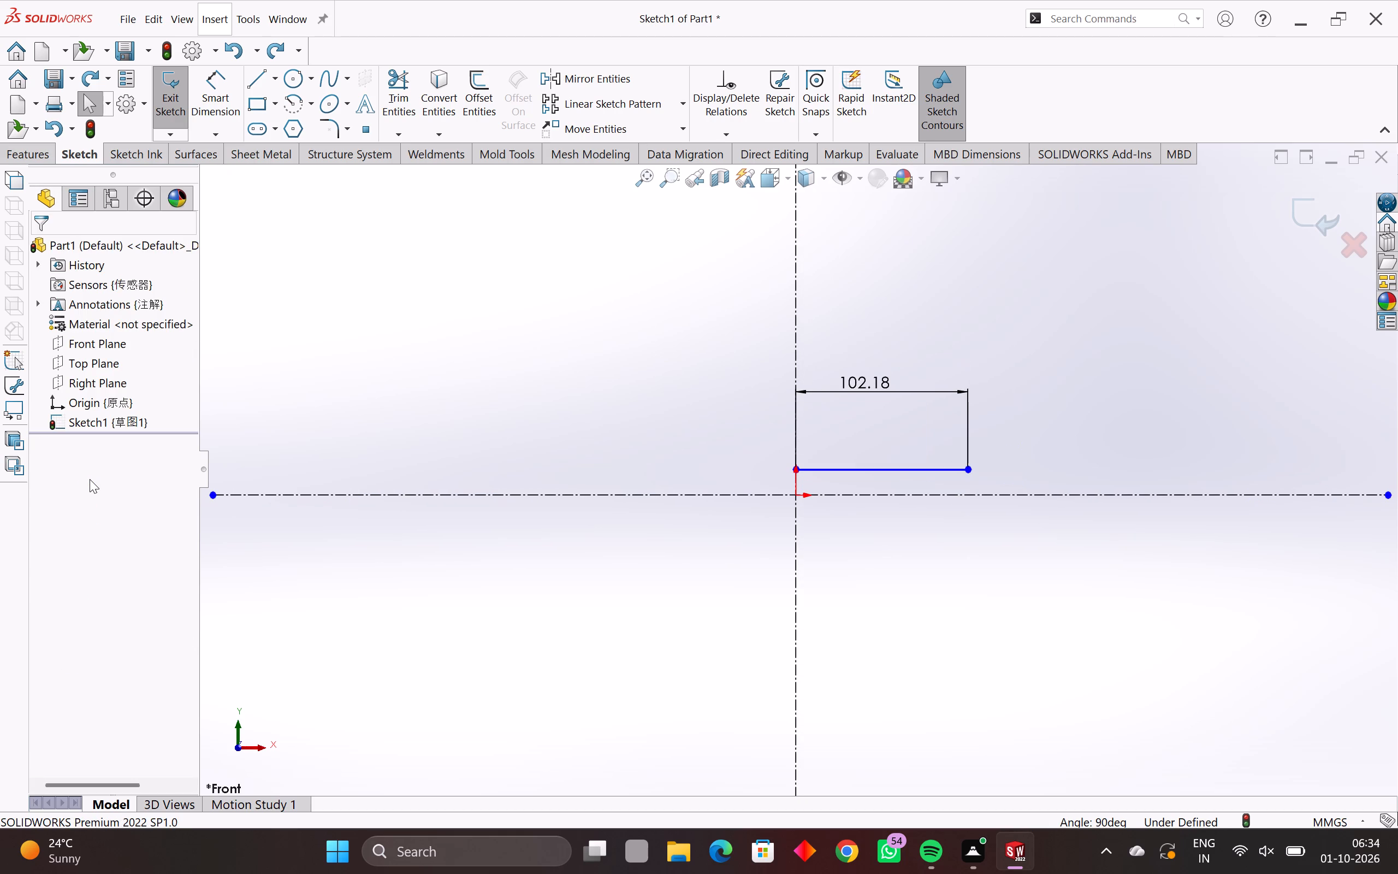
key("ctrl+y")
key("ctrl+y")
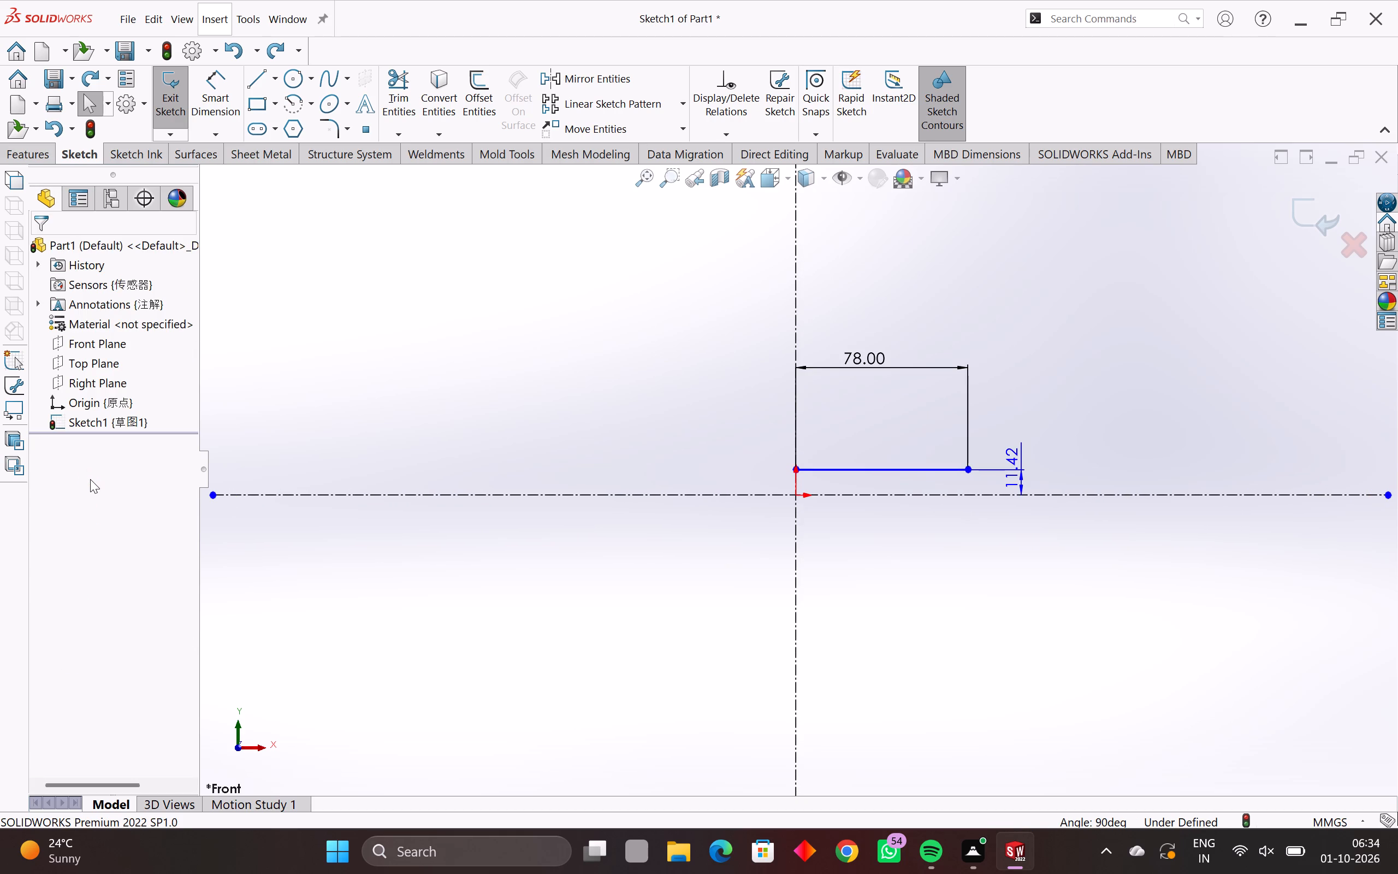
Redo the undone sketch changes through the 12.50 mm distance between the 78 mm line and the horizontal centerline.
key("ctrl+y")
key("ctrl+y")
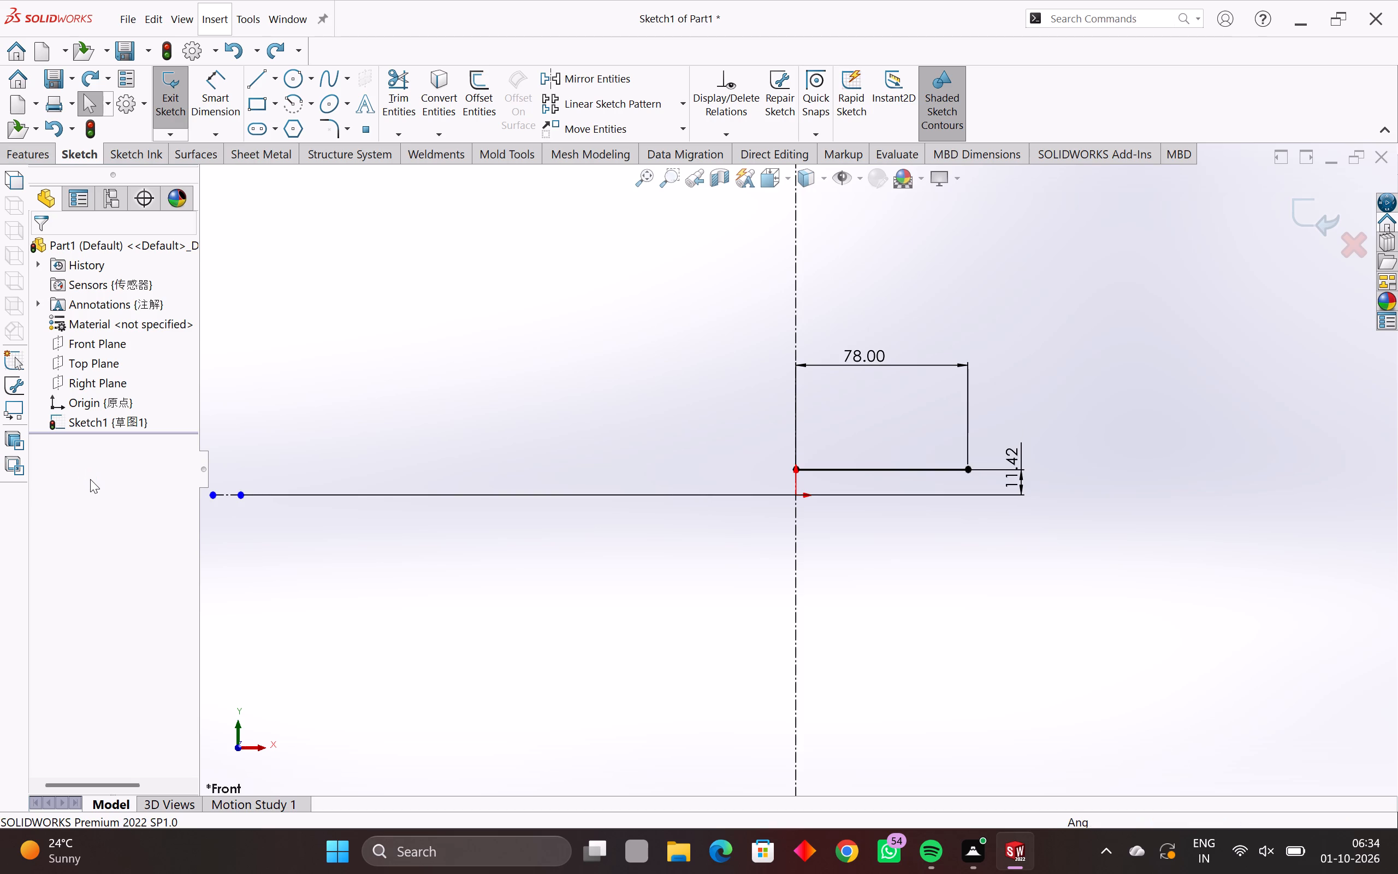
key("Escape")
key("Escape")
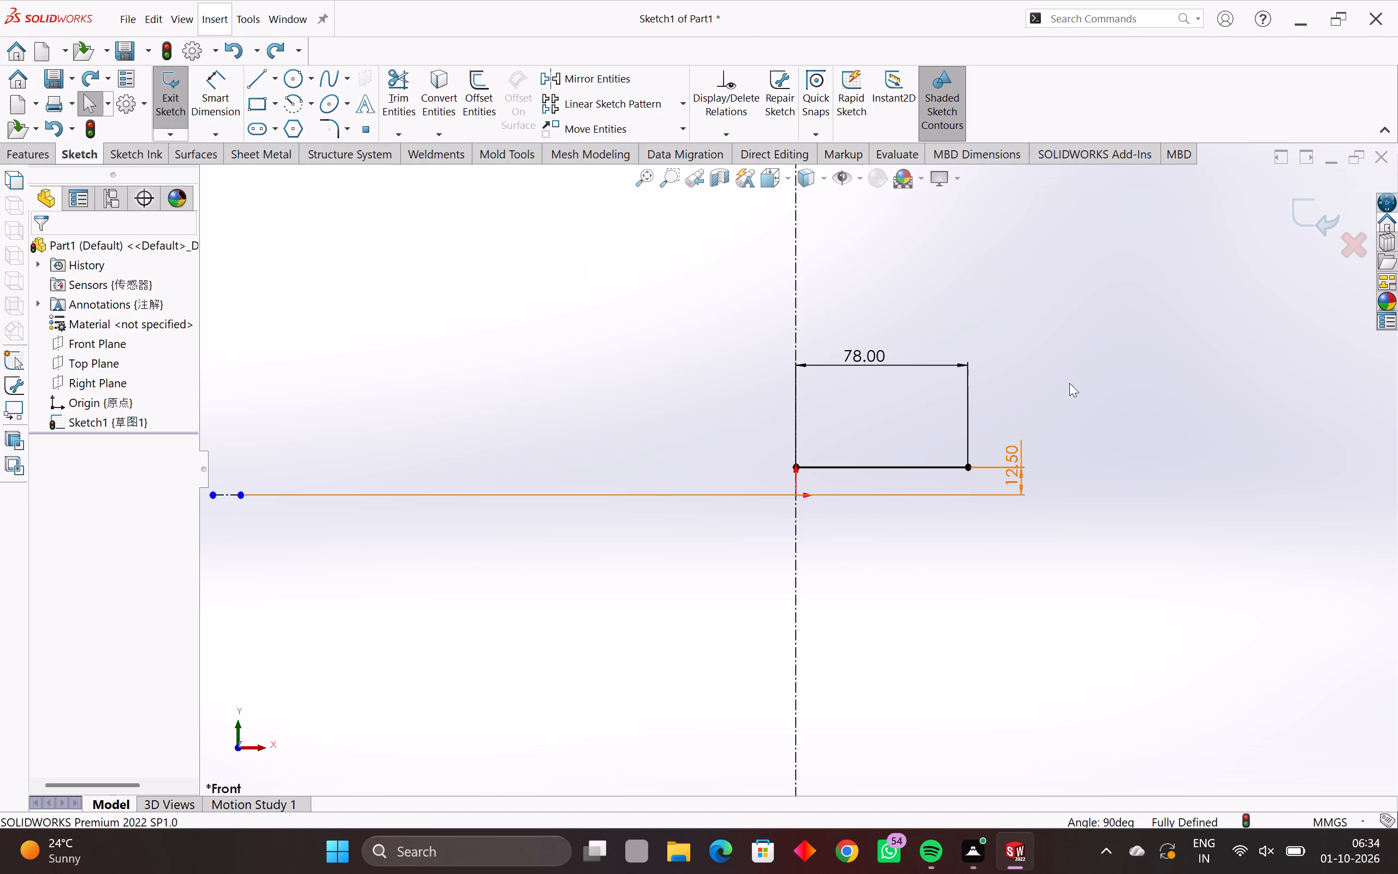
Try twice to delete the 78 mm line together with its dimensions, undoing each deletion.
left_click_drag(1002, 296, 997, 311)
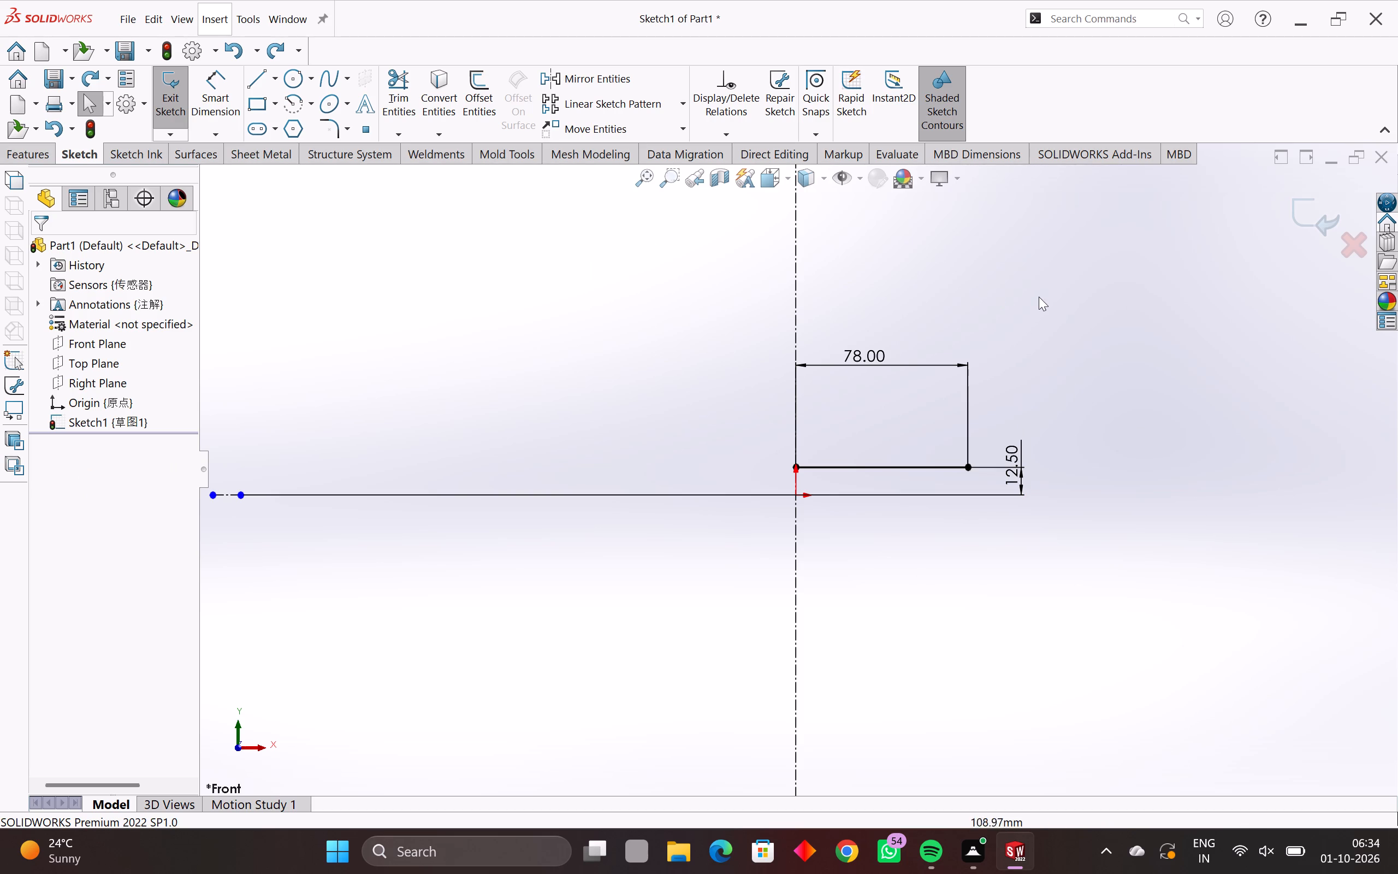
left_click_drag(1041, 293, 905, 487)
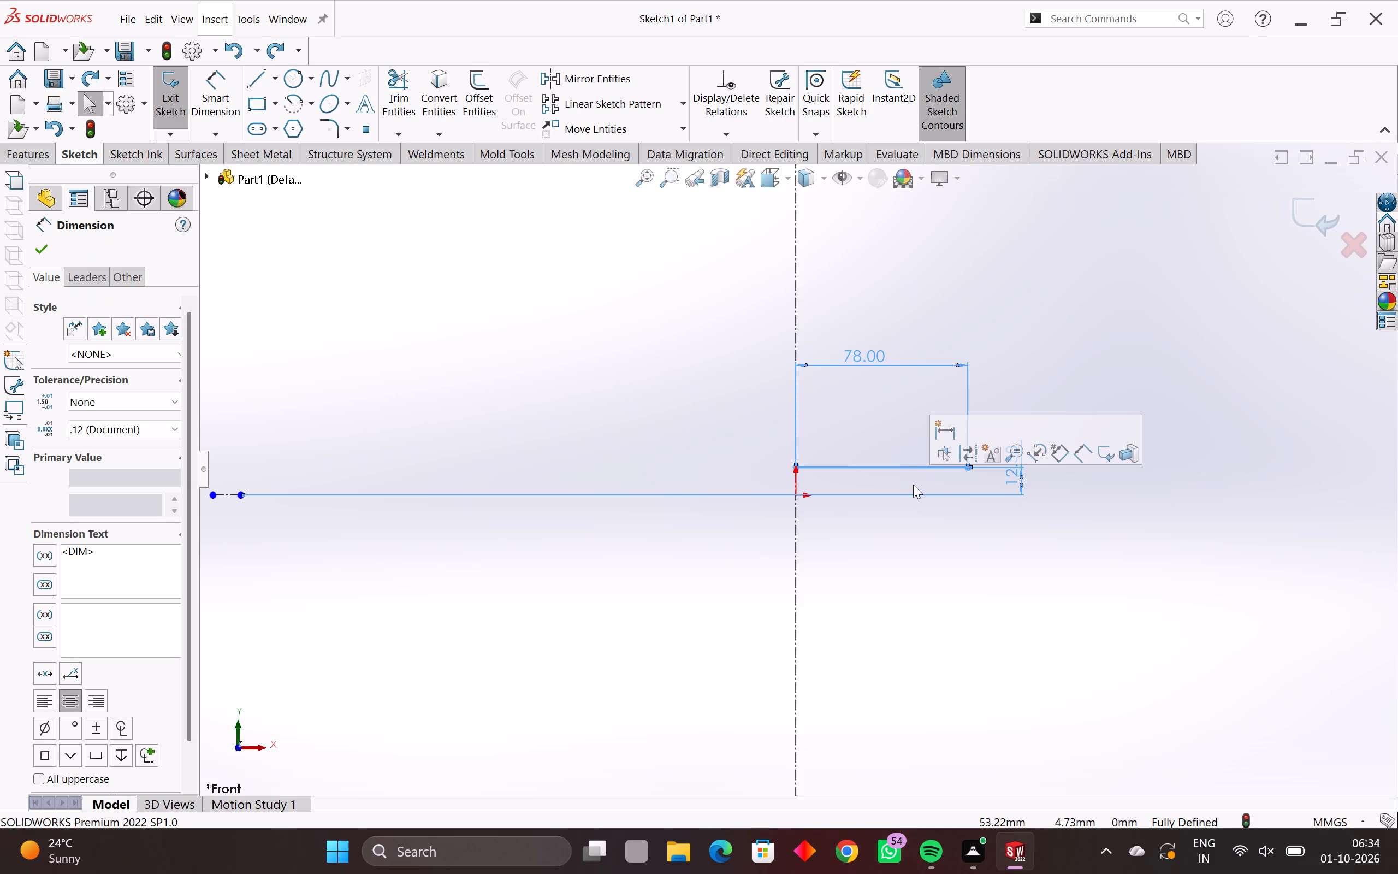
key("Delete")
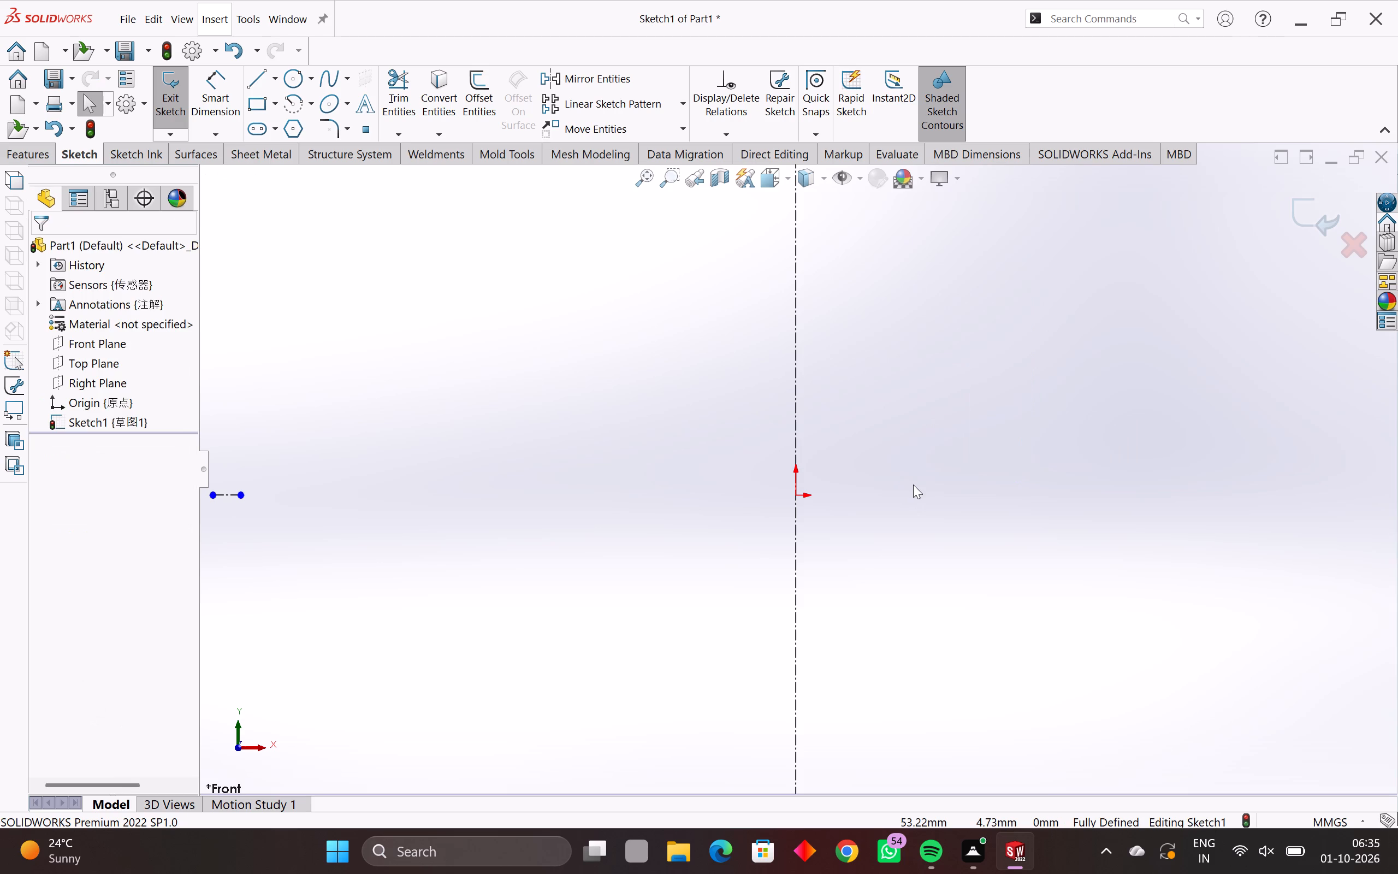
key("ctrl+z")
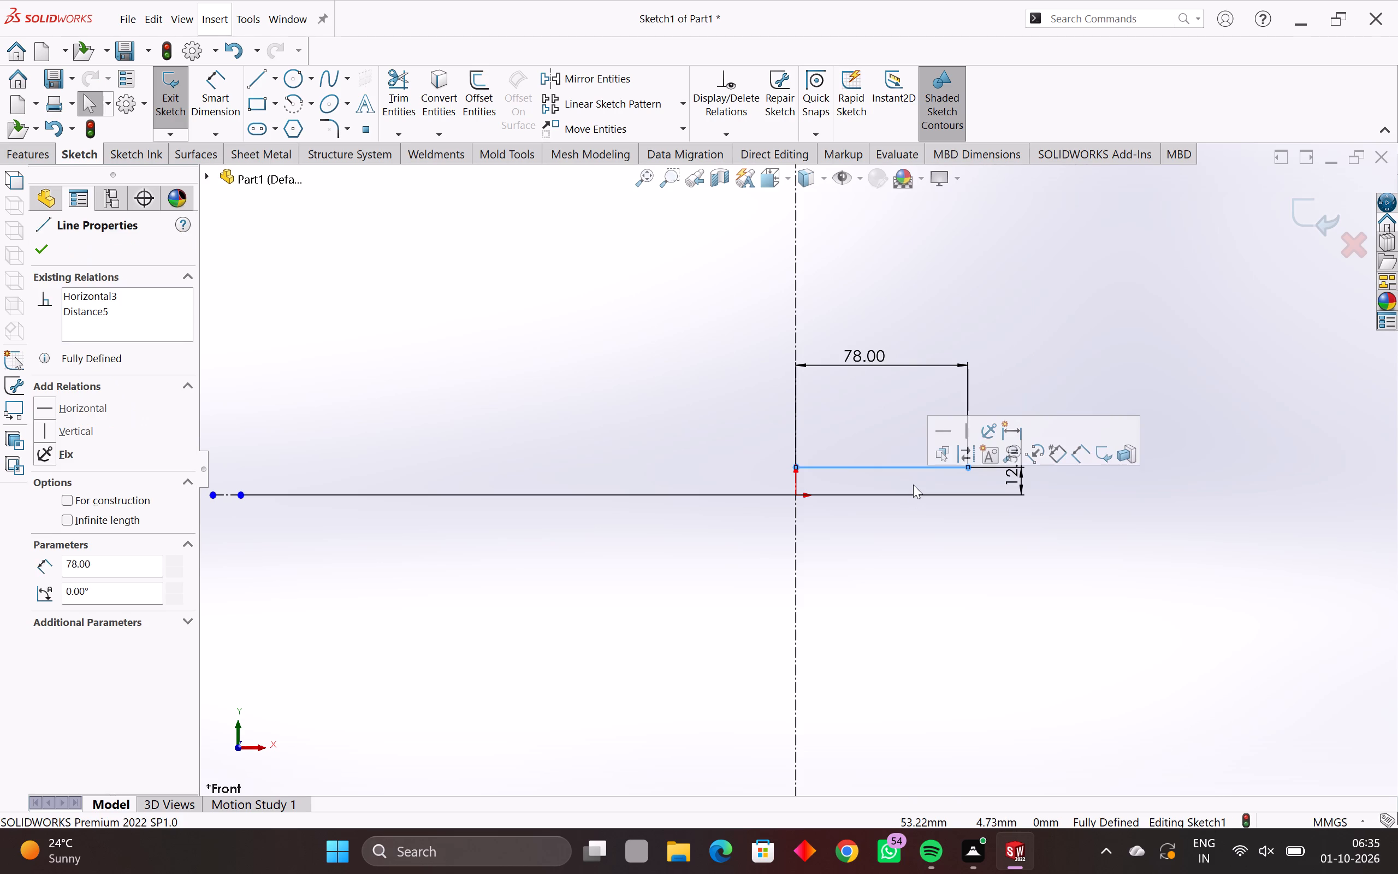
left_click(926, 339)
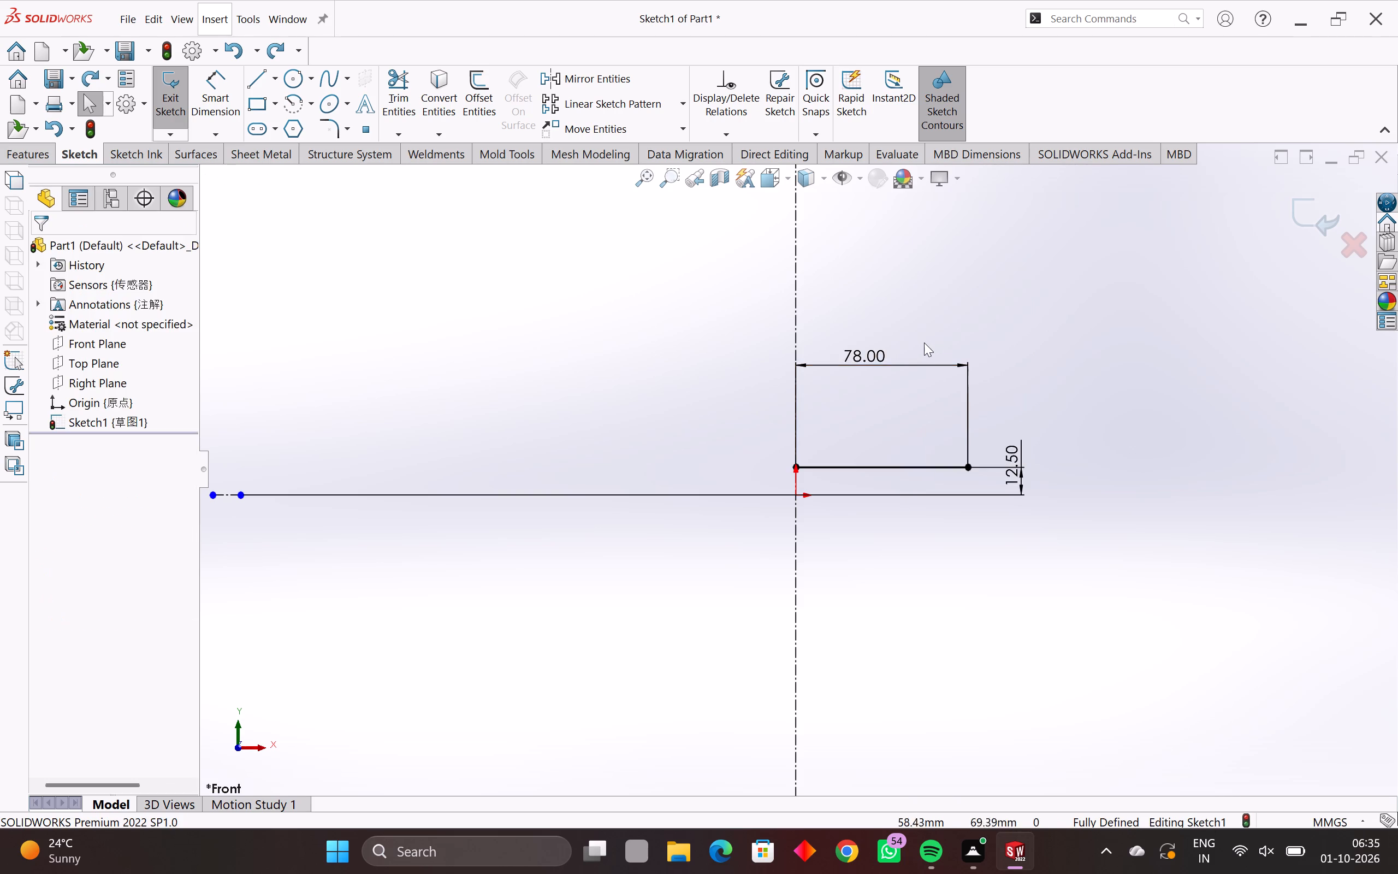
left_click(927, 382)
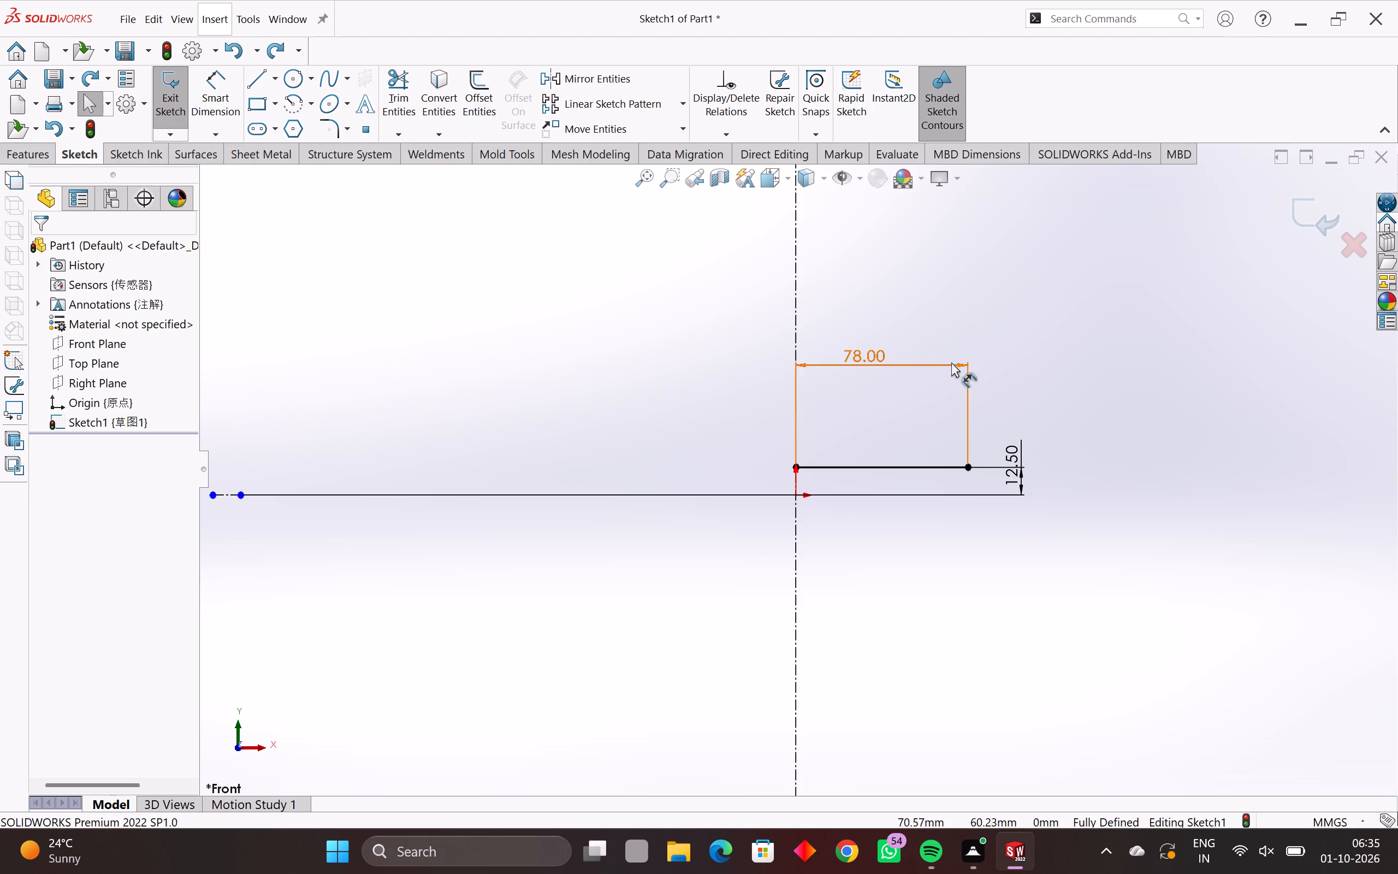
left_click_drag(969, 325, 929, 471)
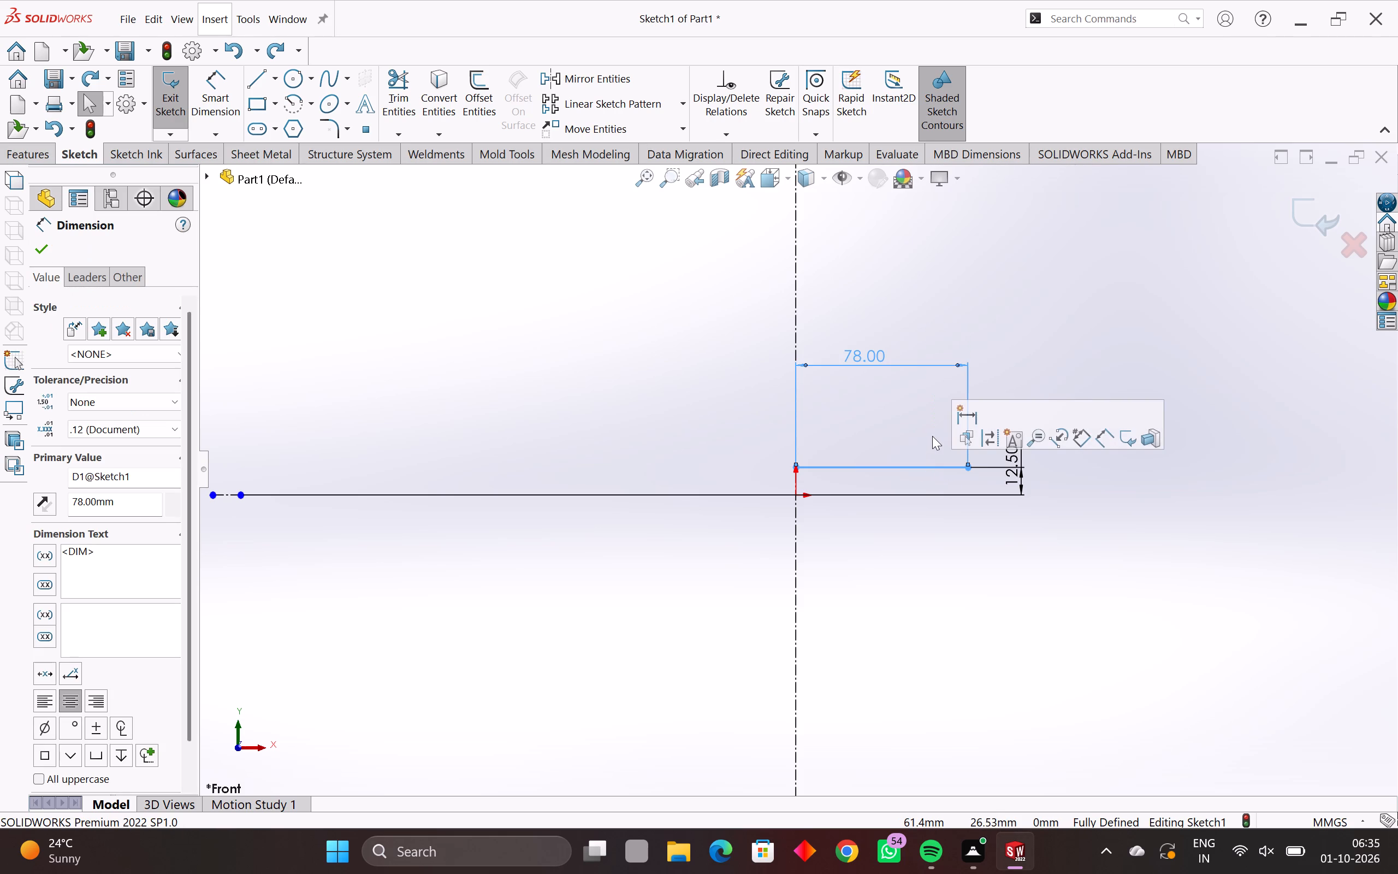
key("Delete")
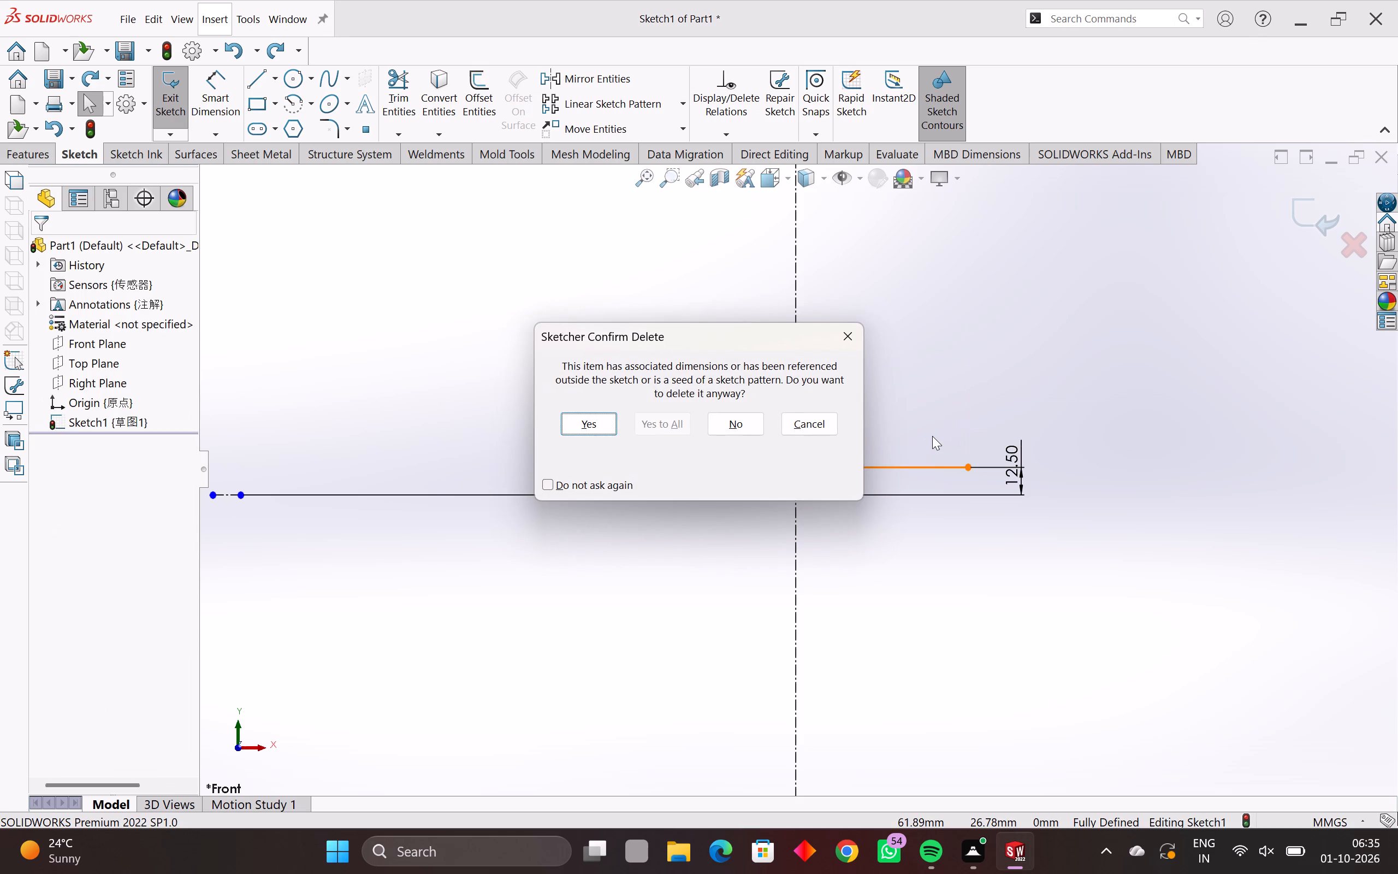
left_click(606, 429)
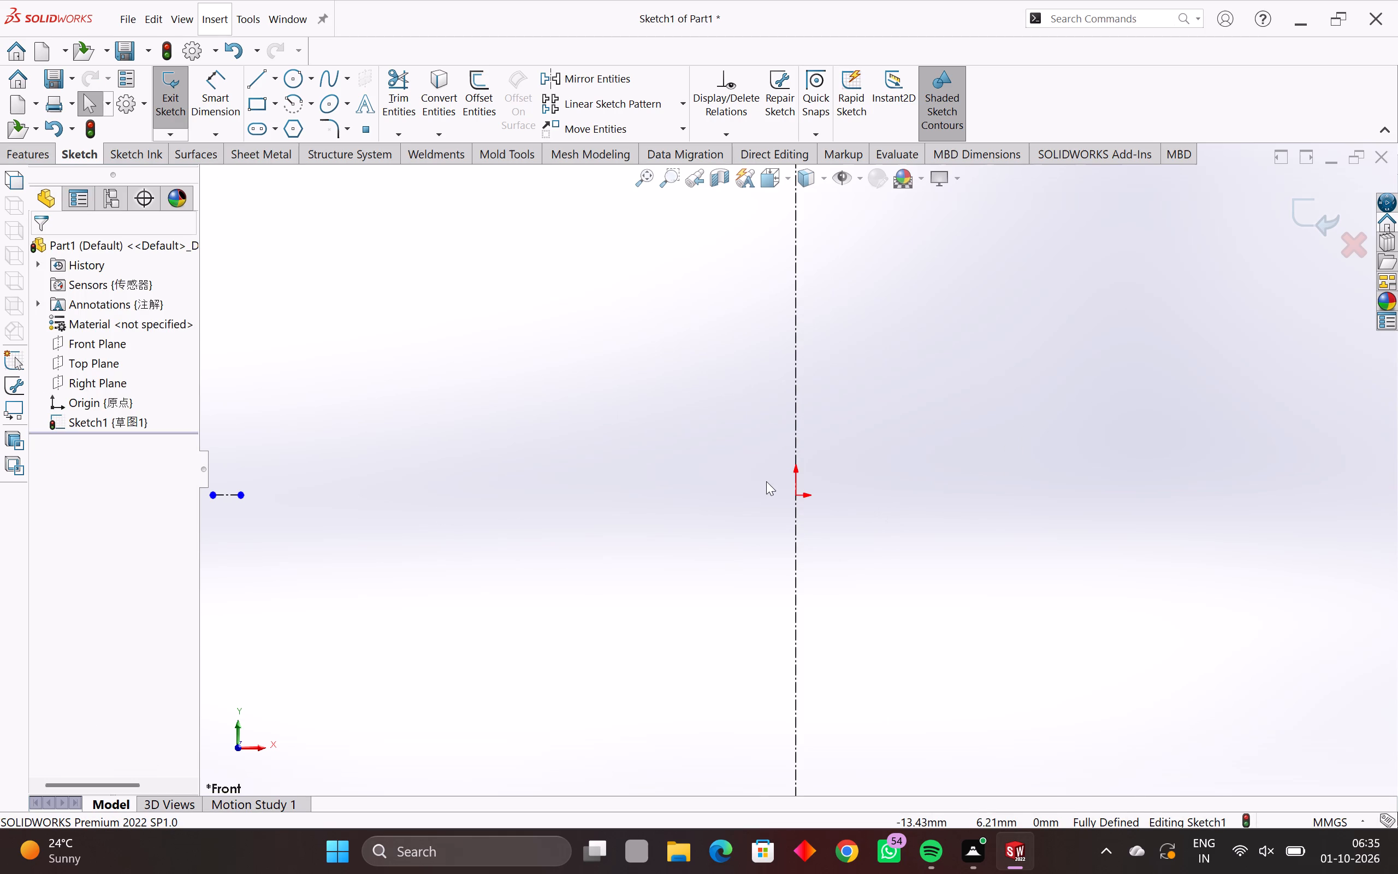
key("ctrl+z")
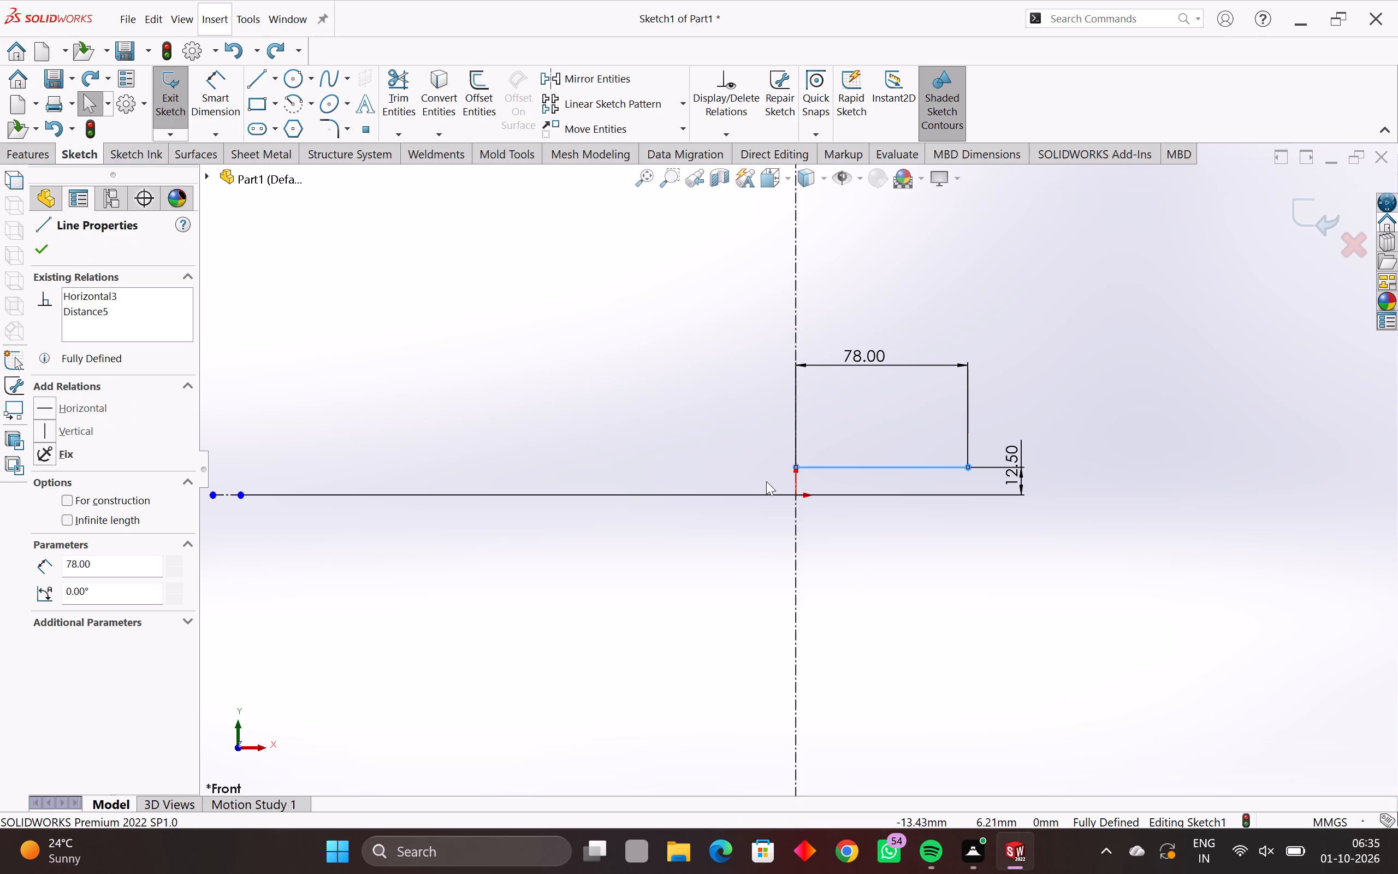
Undo the sketch changes back to the two bare construction centerlines, removing the profile line and its dimensions.
key("ctrl+z")
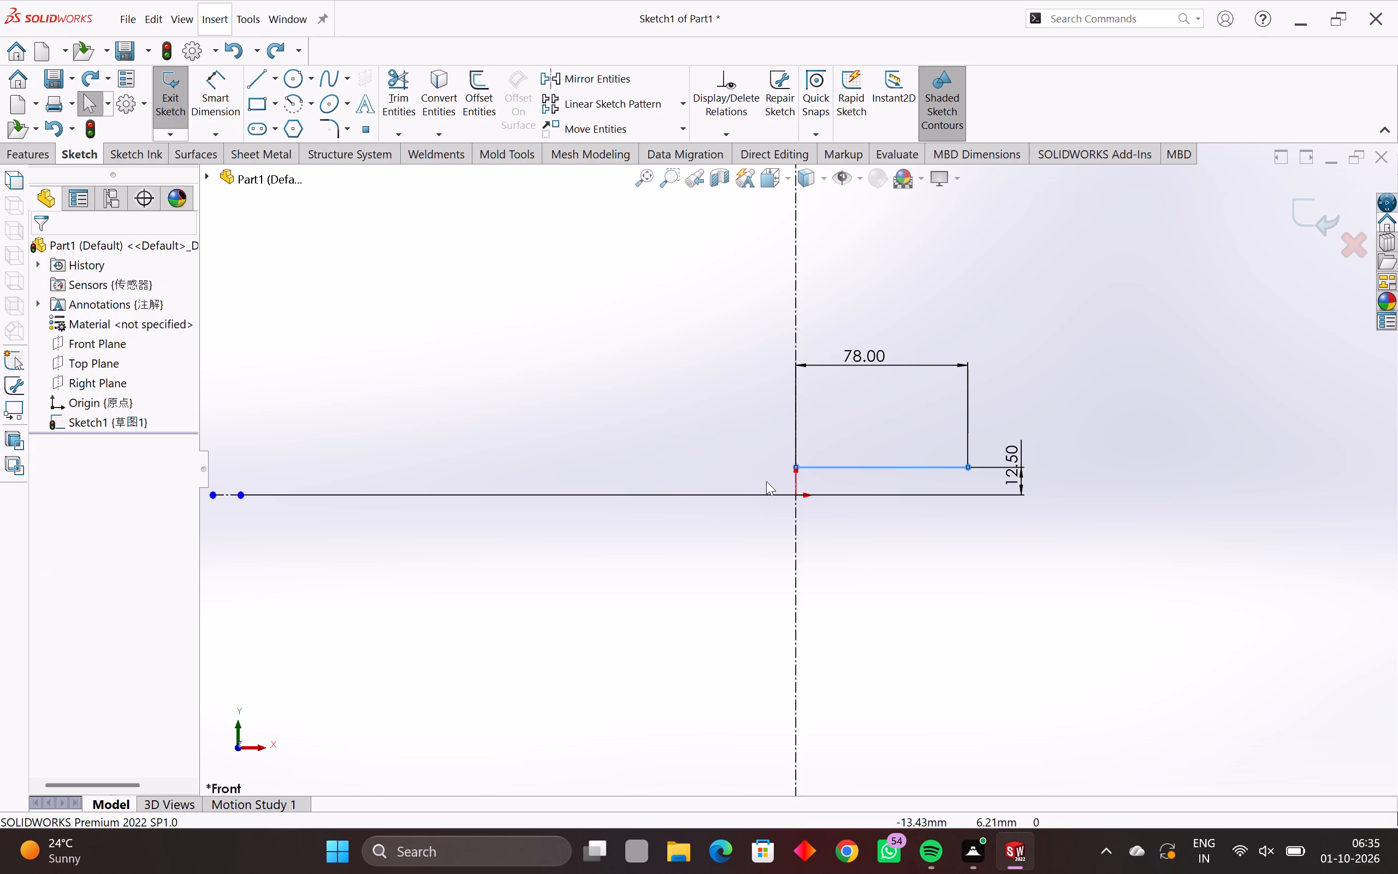
key("ctrl+z")
key("ctrl+z")
key("ctrl+z")
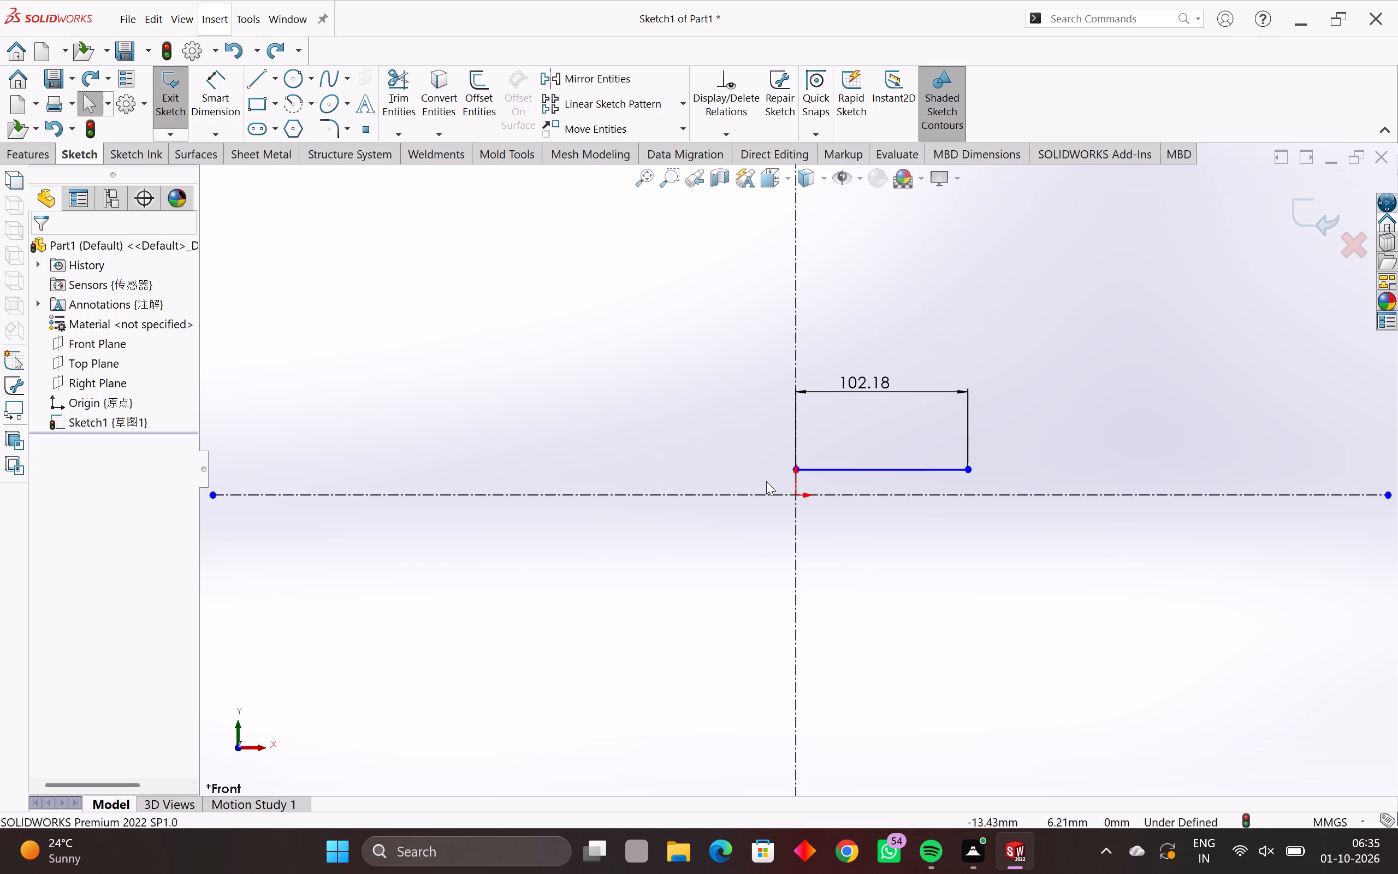
key("ctrl+z")
key("ctrl+z")
key("ctrl+z")
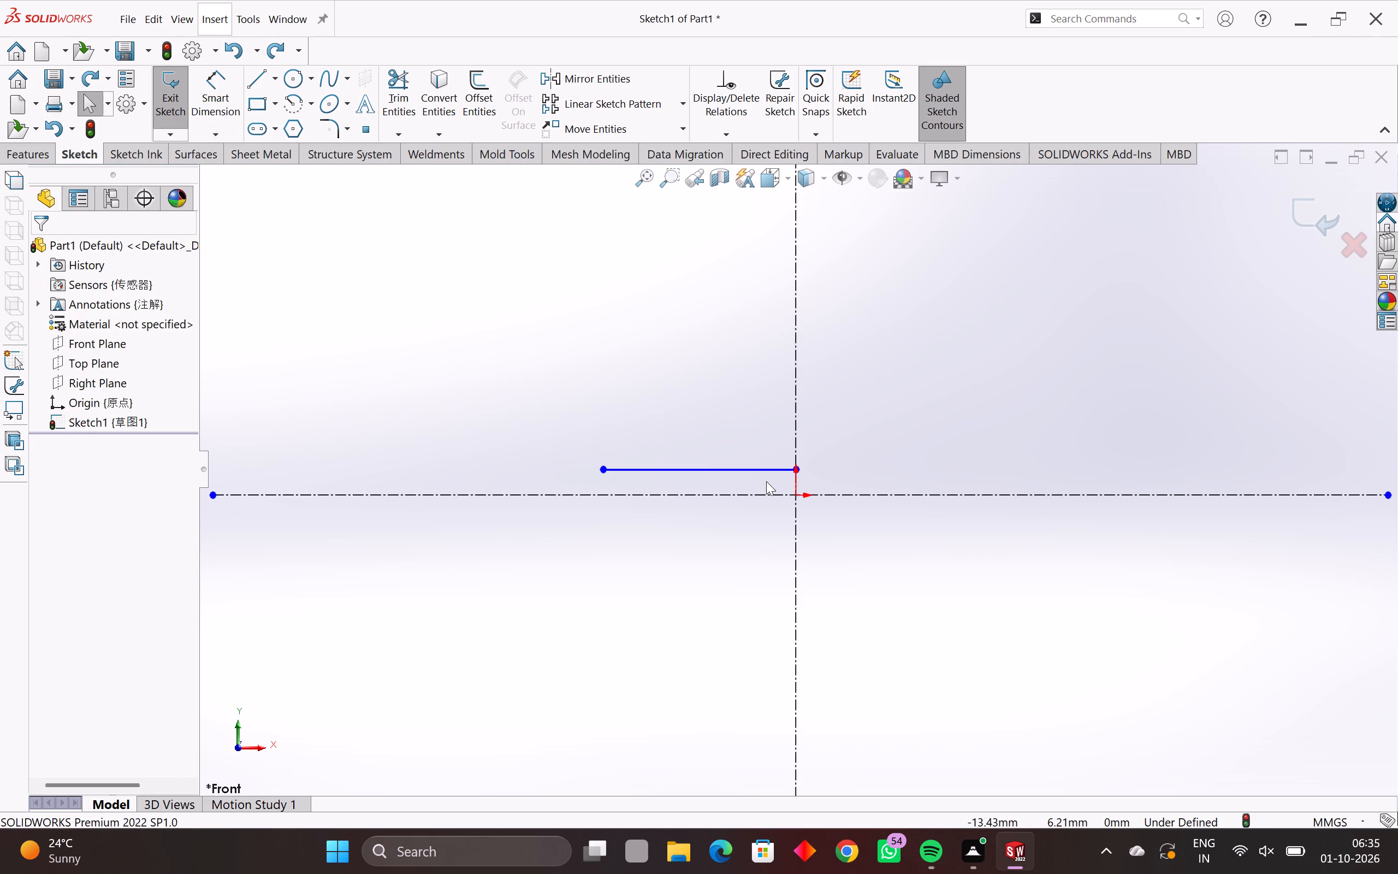
key("ctrl+z")
key("ctrl+z")
key("ctrl+z")
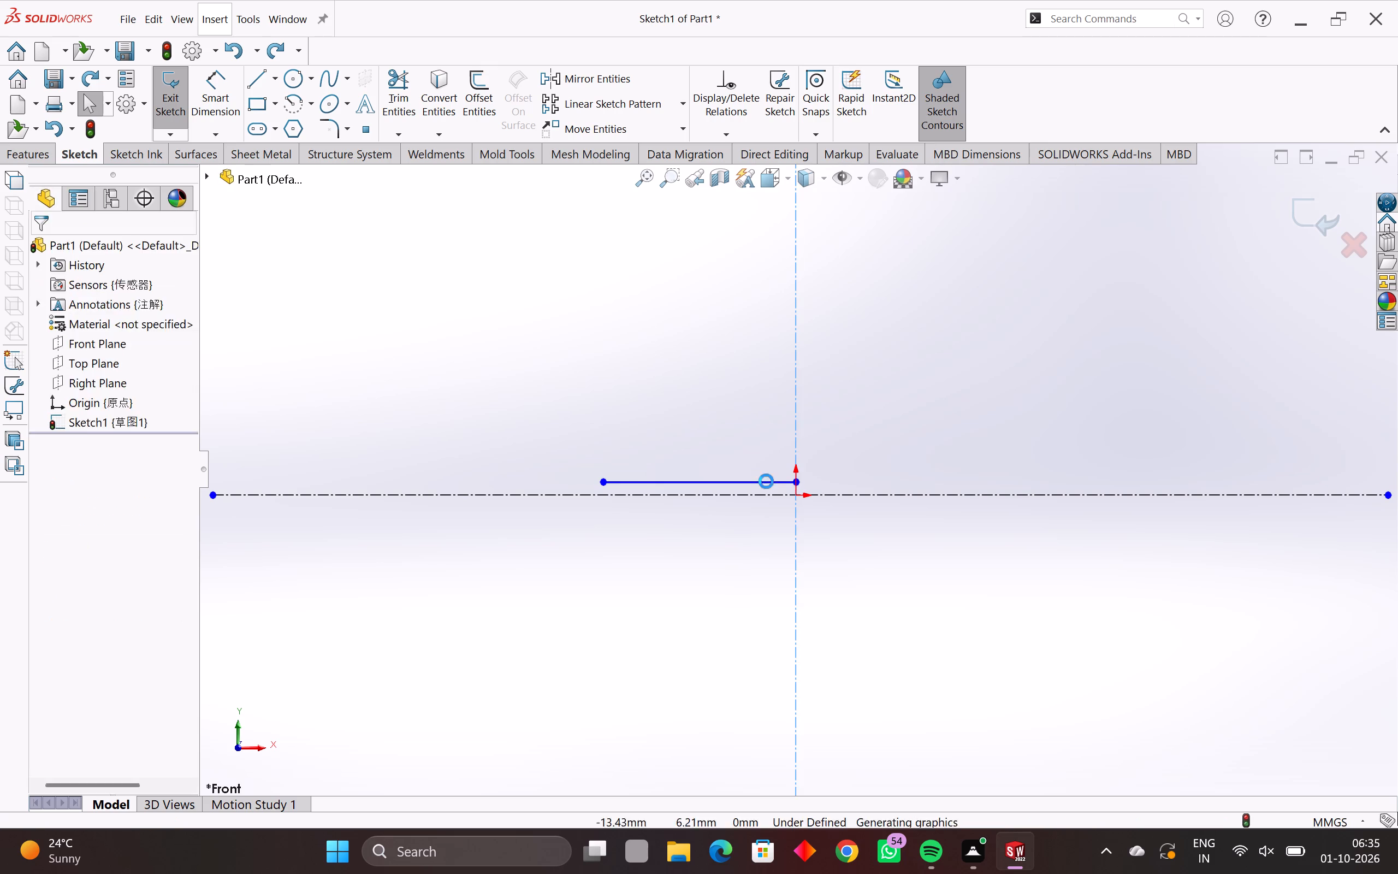
key("ctrl+z")
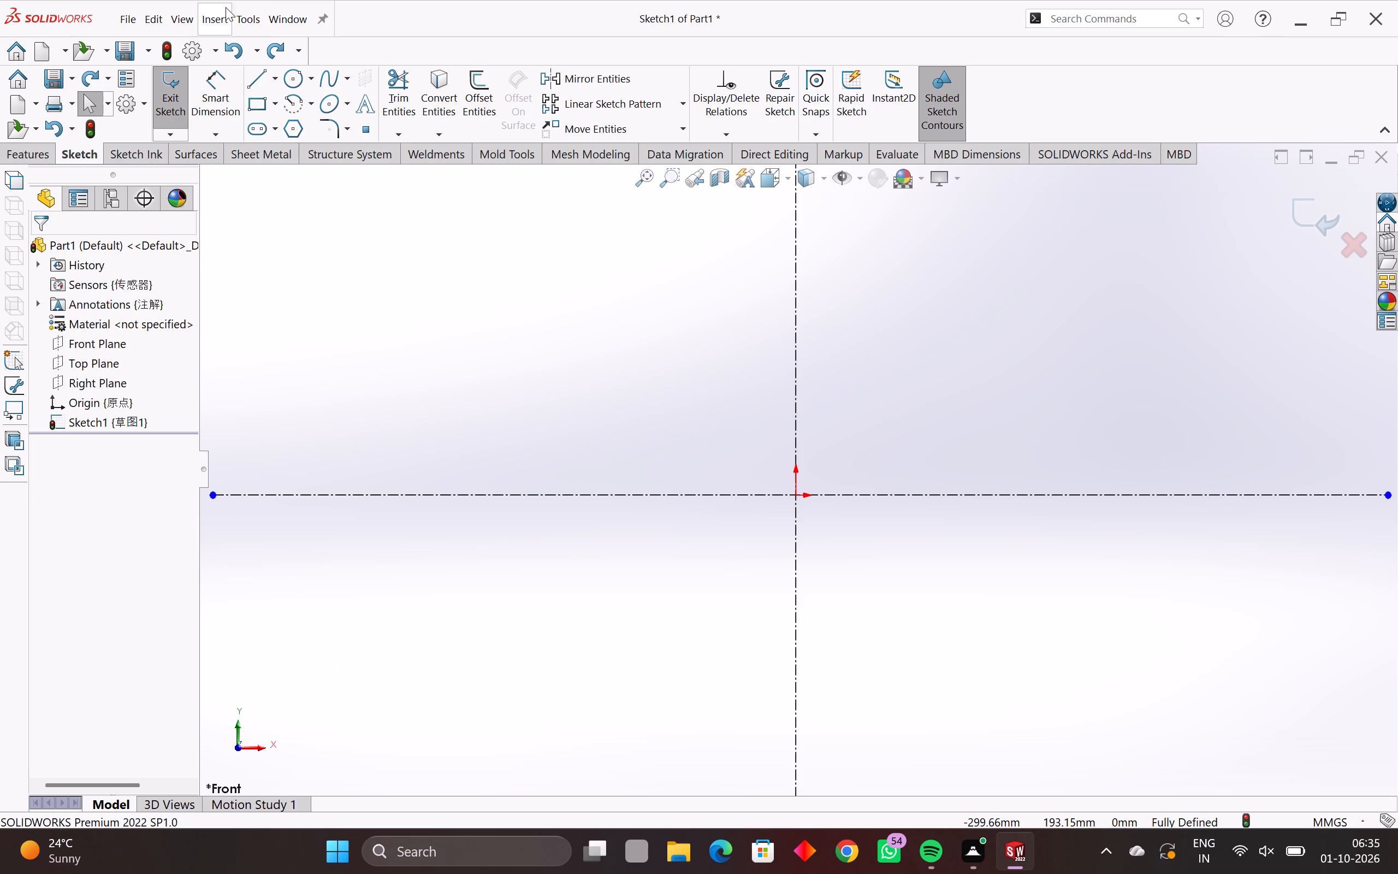
Sketch a horizontal line about 152 mm long above the horizontal centerline, crossing the vertical centerline.
left_click(262, 83)
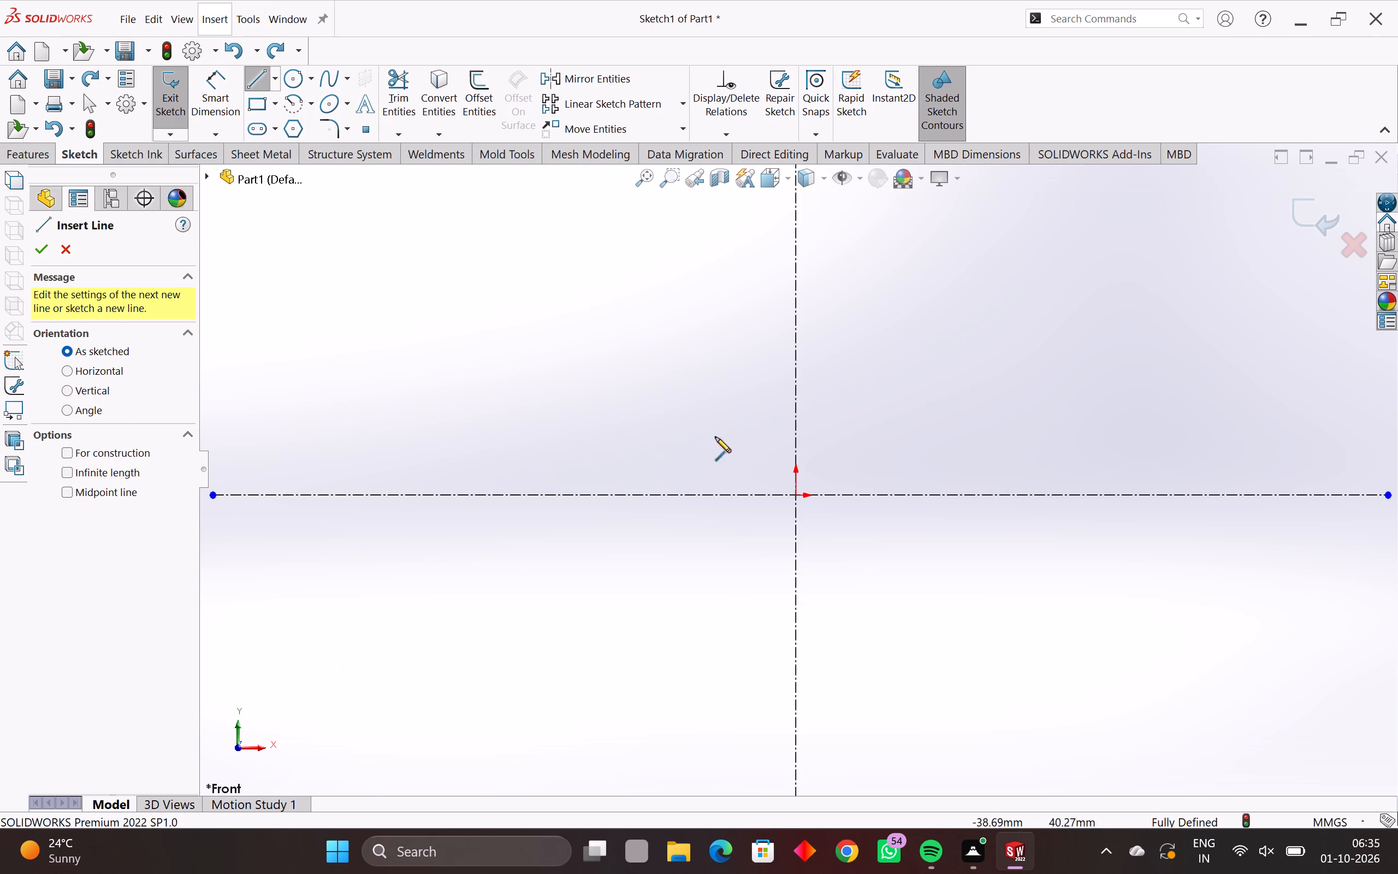
left_click(696, 426)
left_click(952, 428)
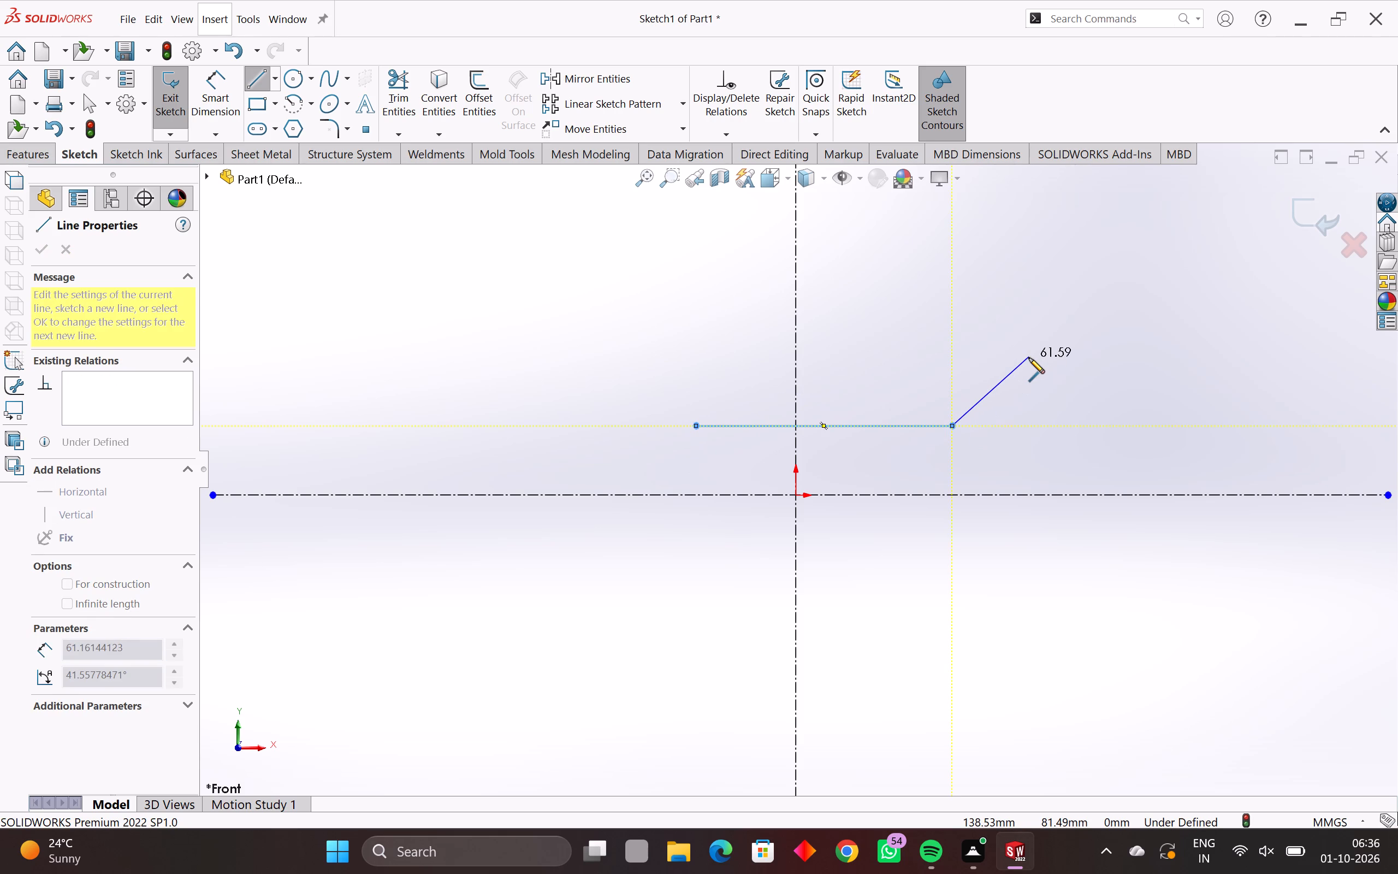
key("Escape")
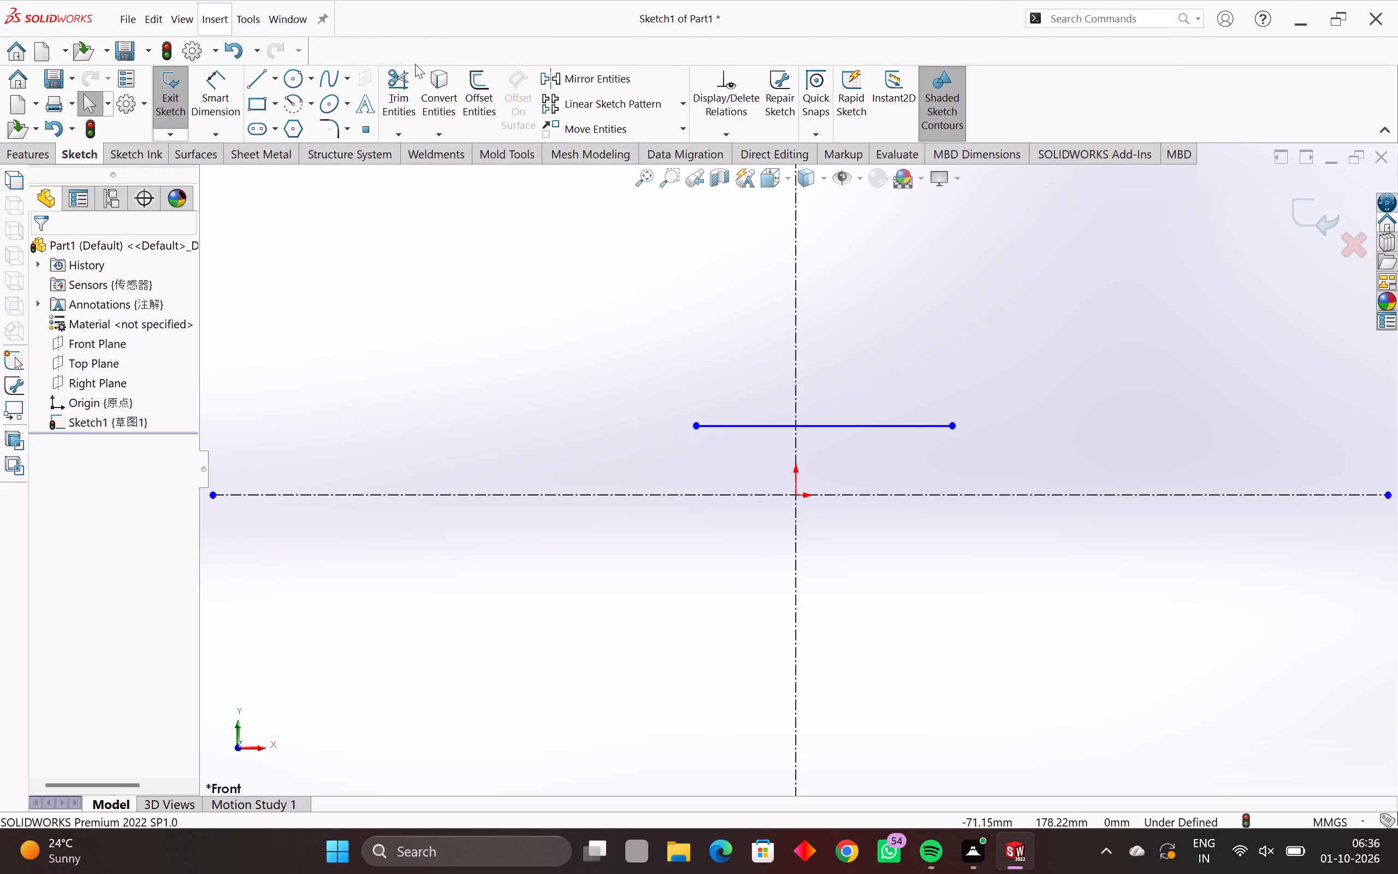
Dimension the new horizontal line's length and set it to 78 mm.
left_click(229, 86)
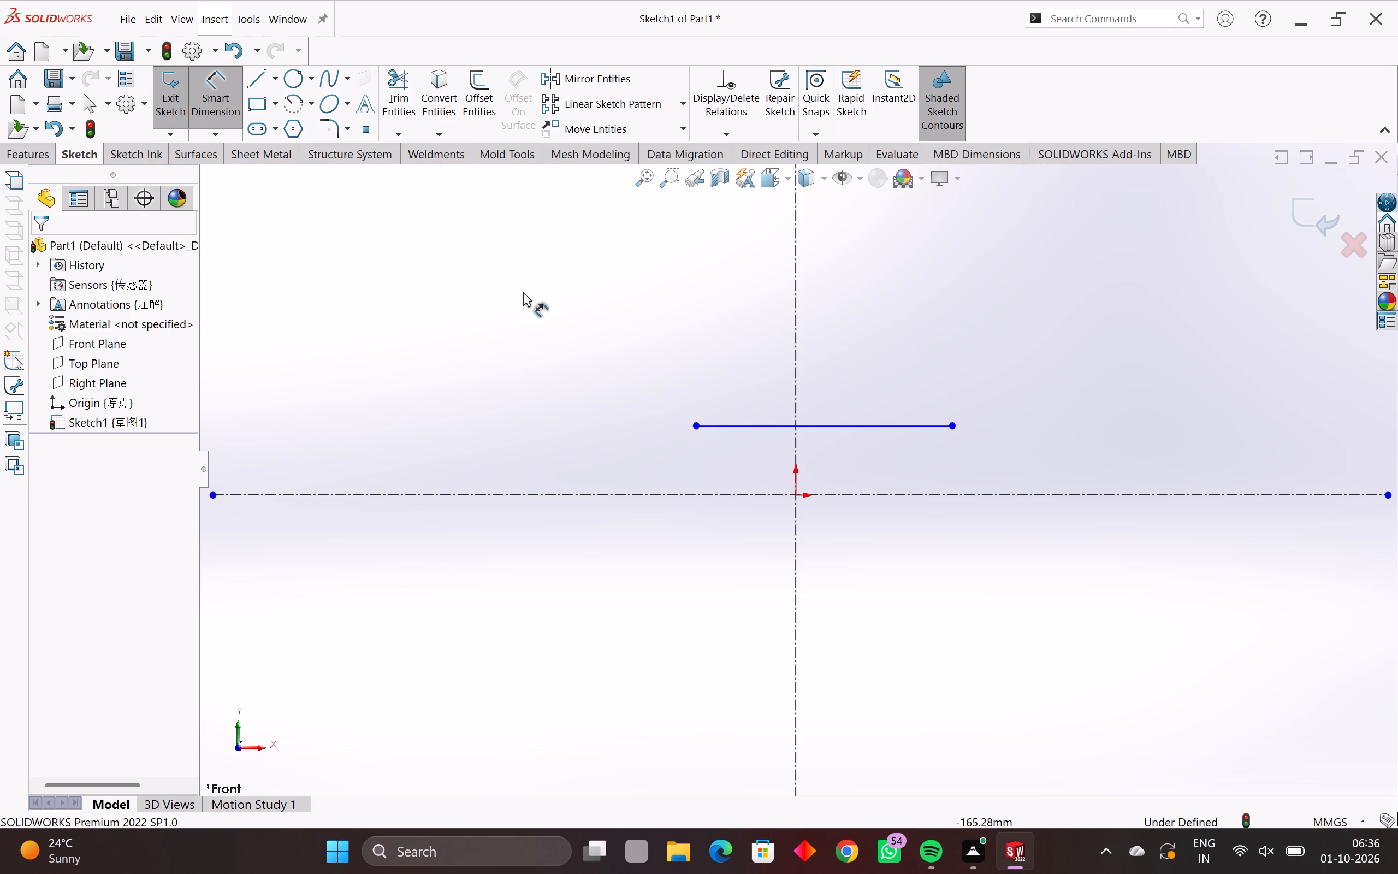
left_click(756, 423)
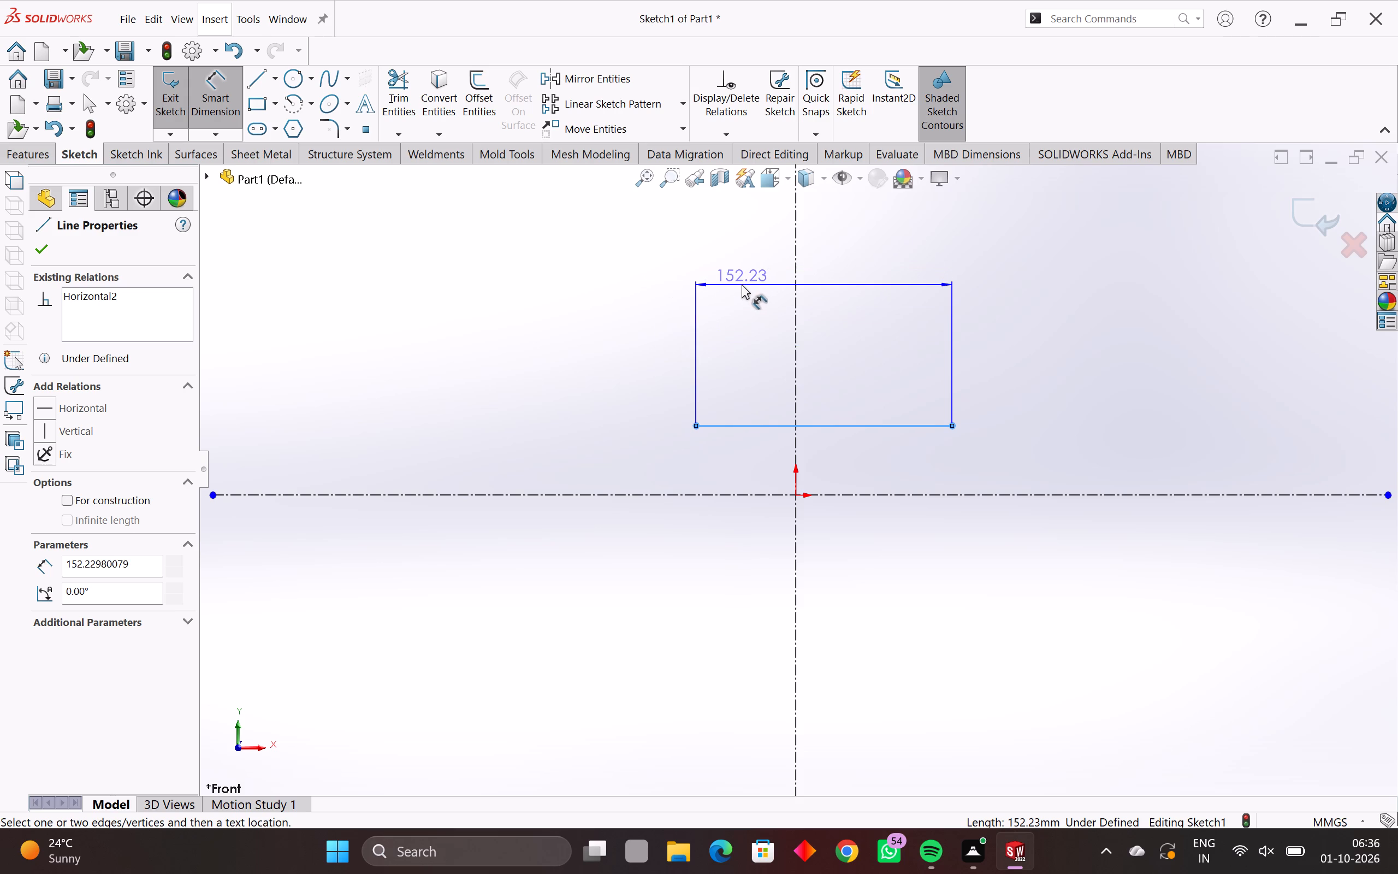
left_click(742, 284)
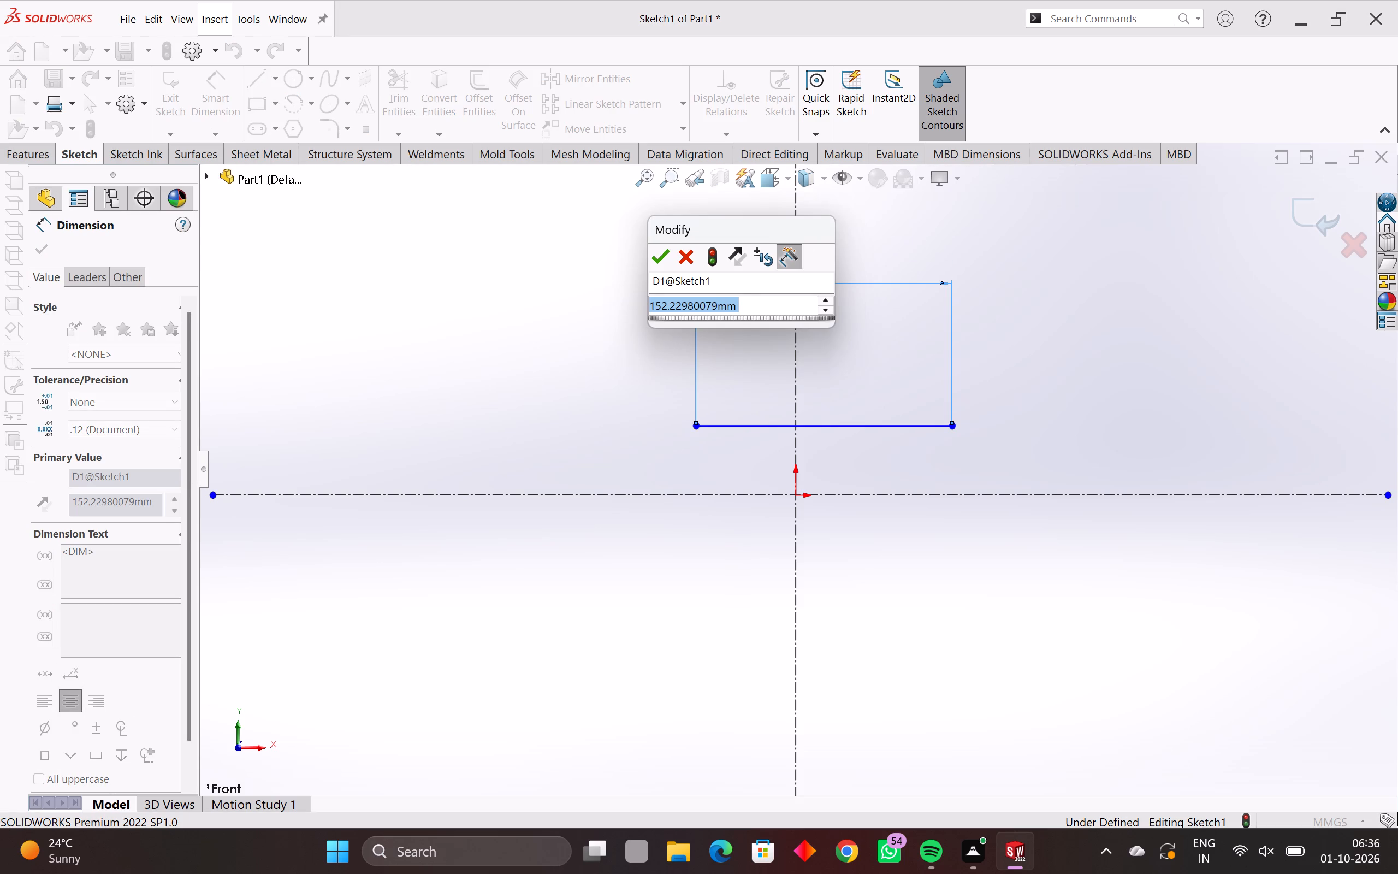
type("78")
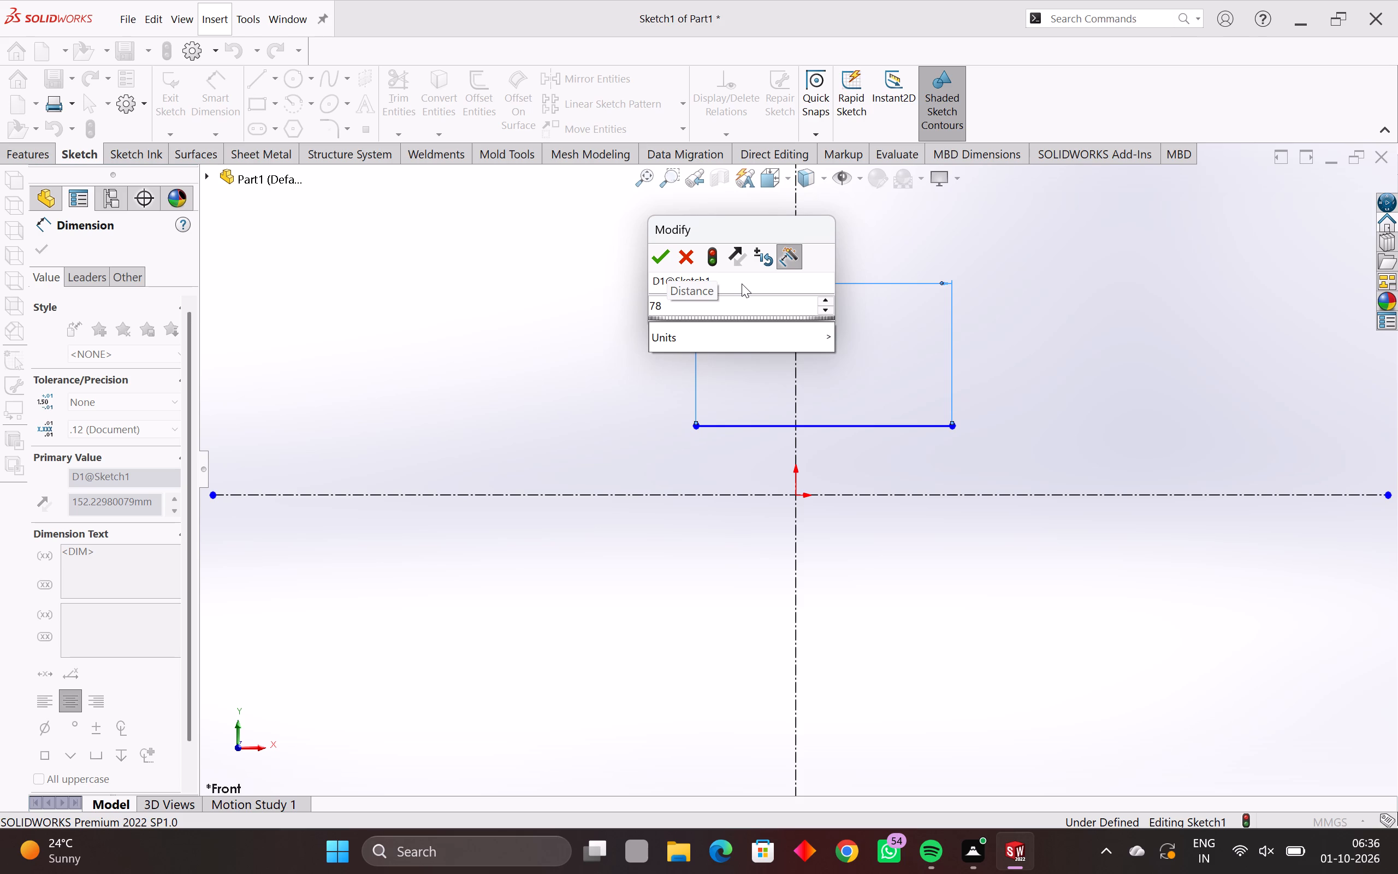
key("Return")
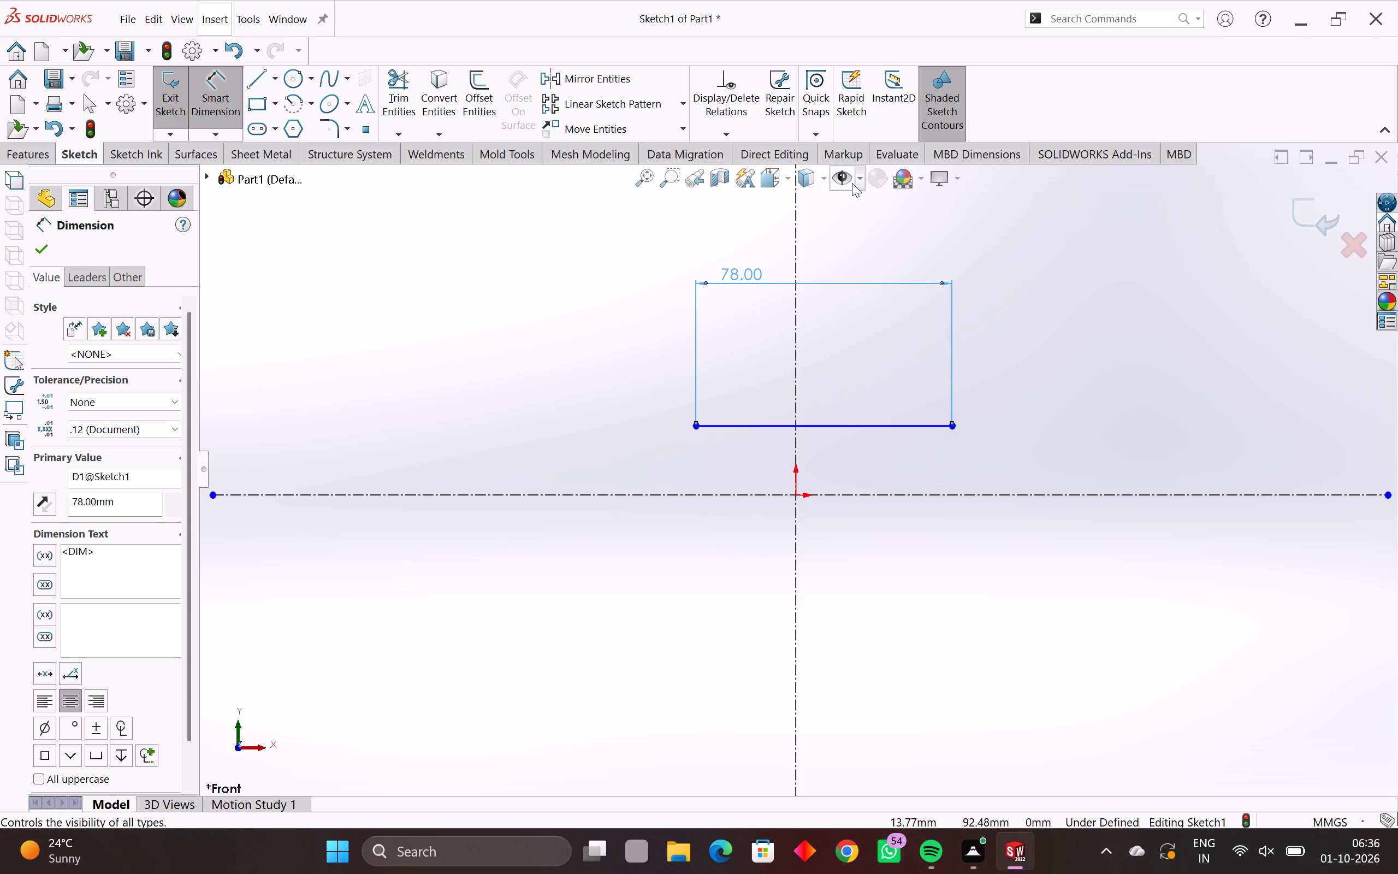
scroll(849, 181, "down", 2)
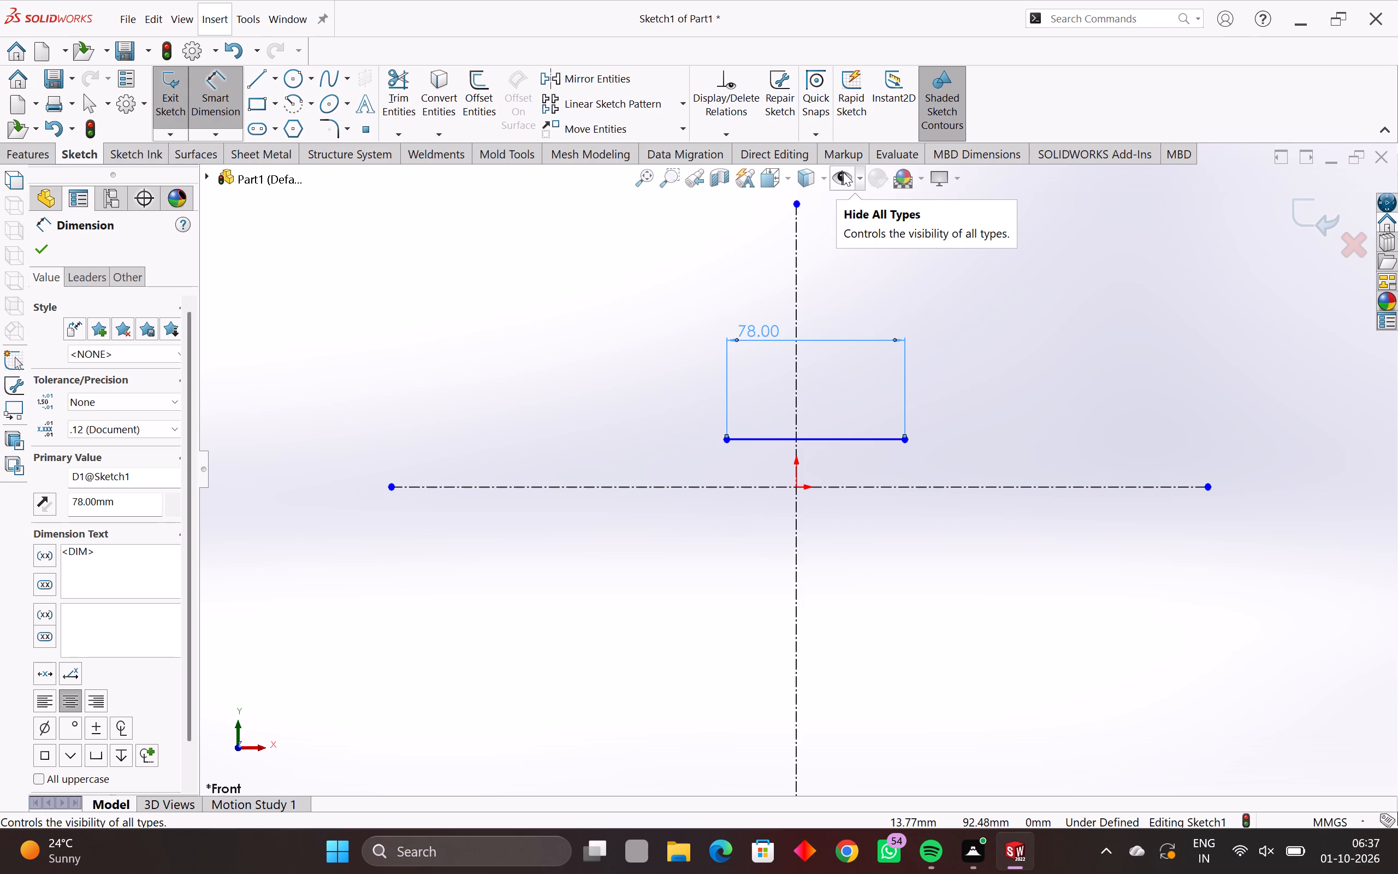
scroll(843, 172, "down", 1)
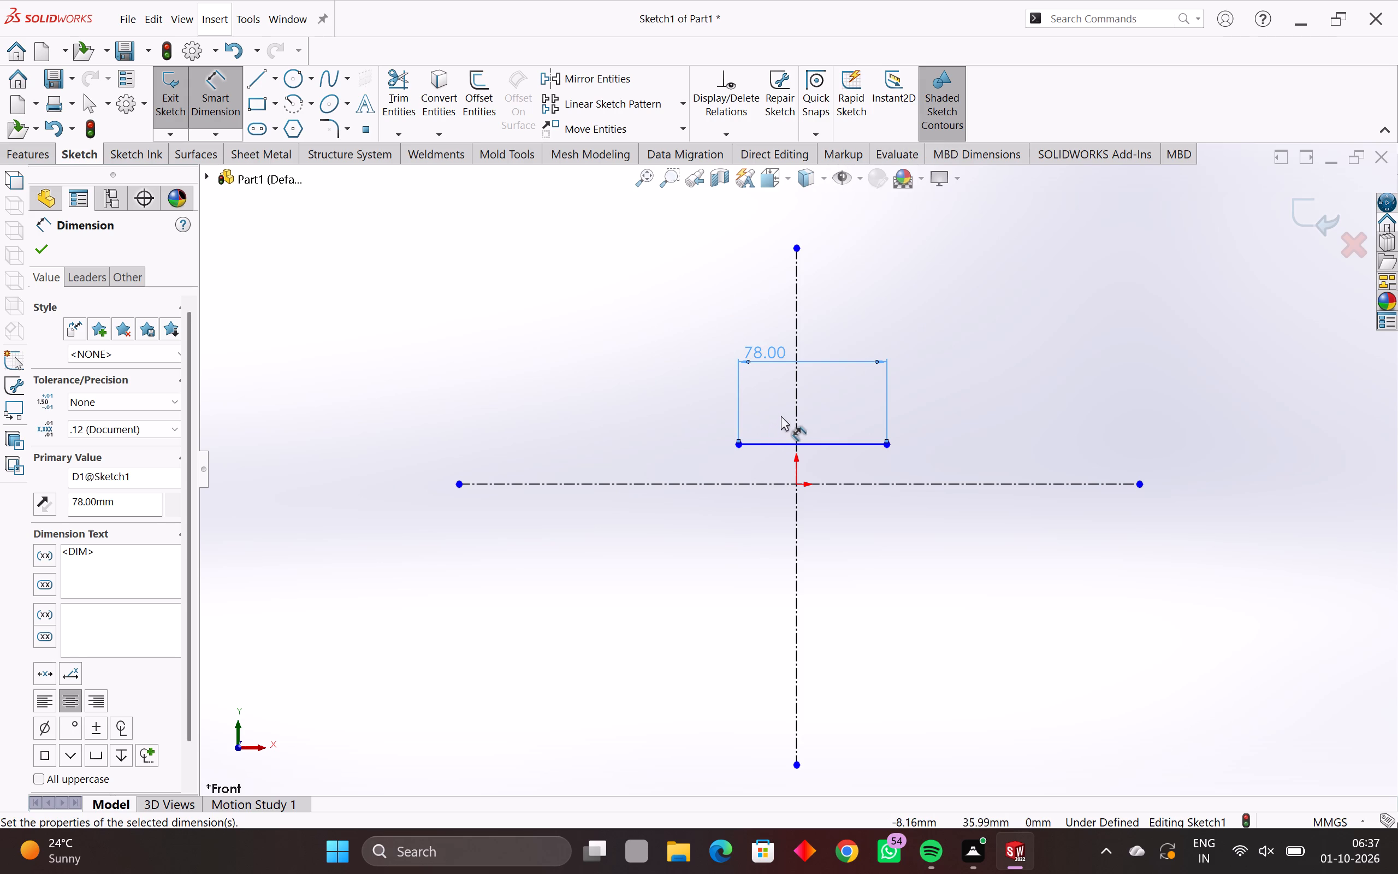
key("Escape")
key("Escape")
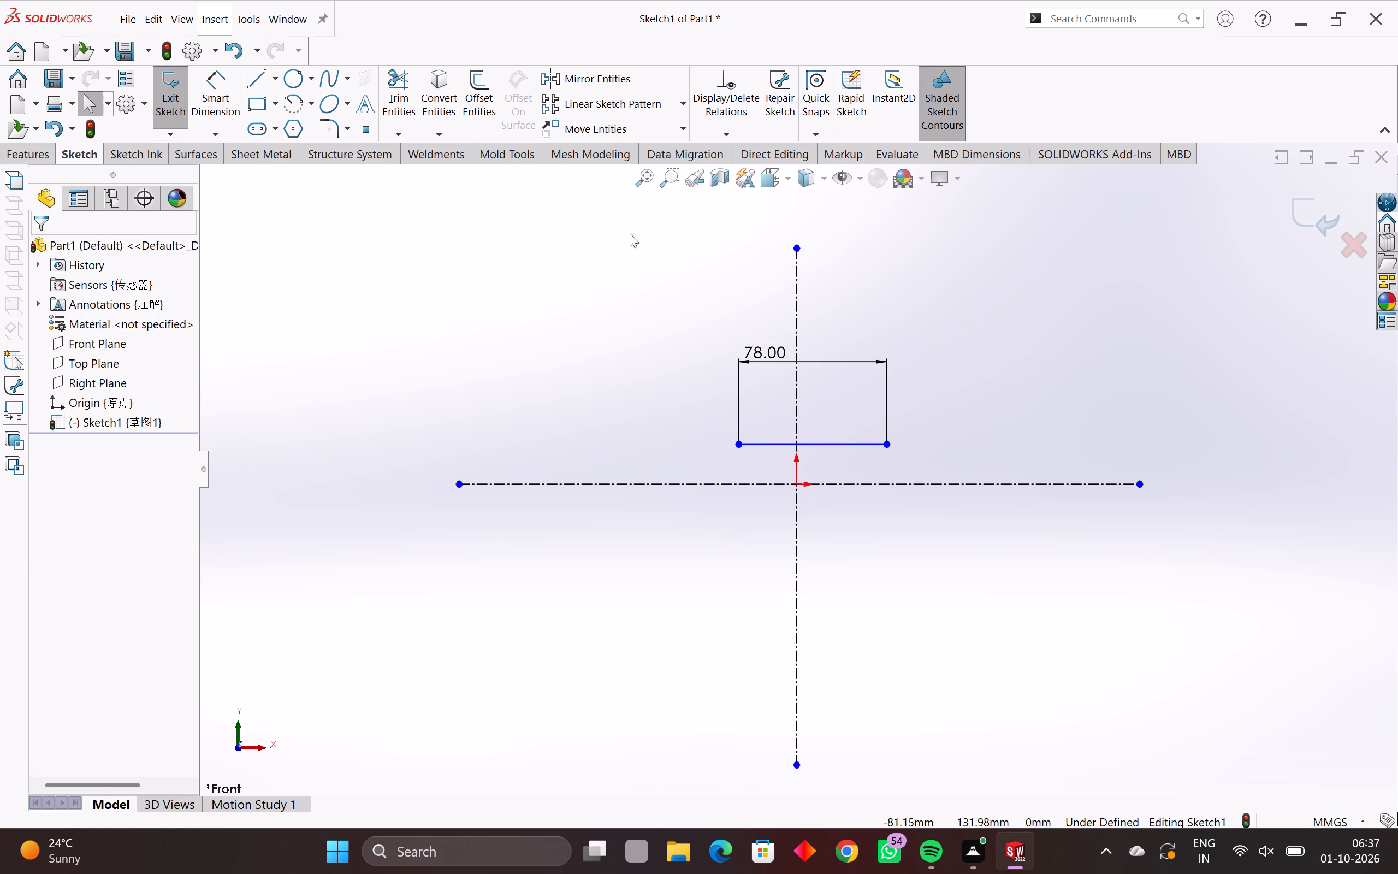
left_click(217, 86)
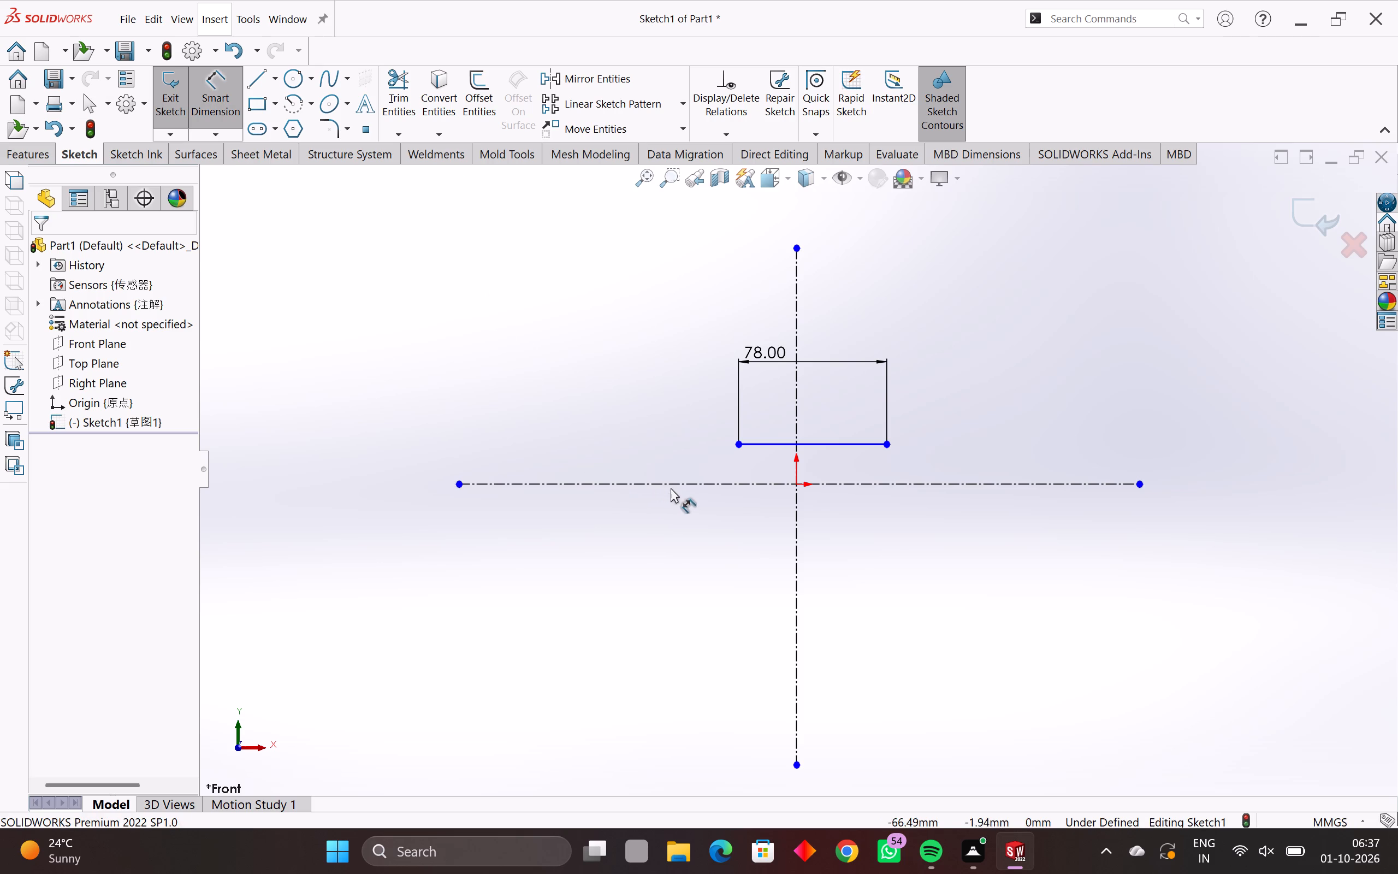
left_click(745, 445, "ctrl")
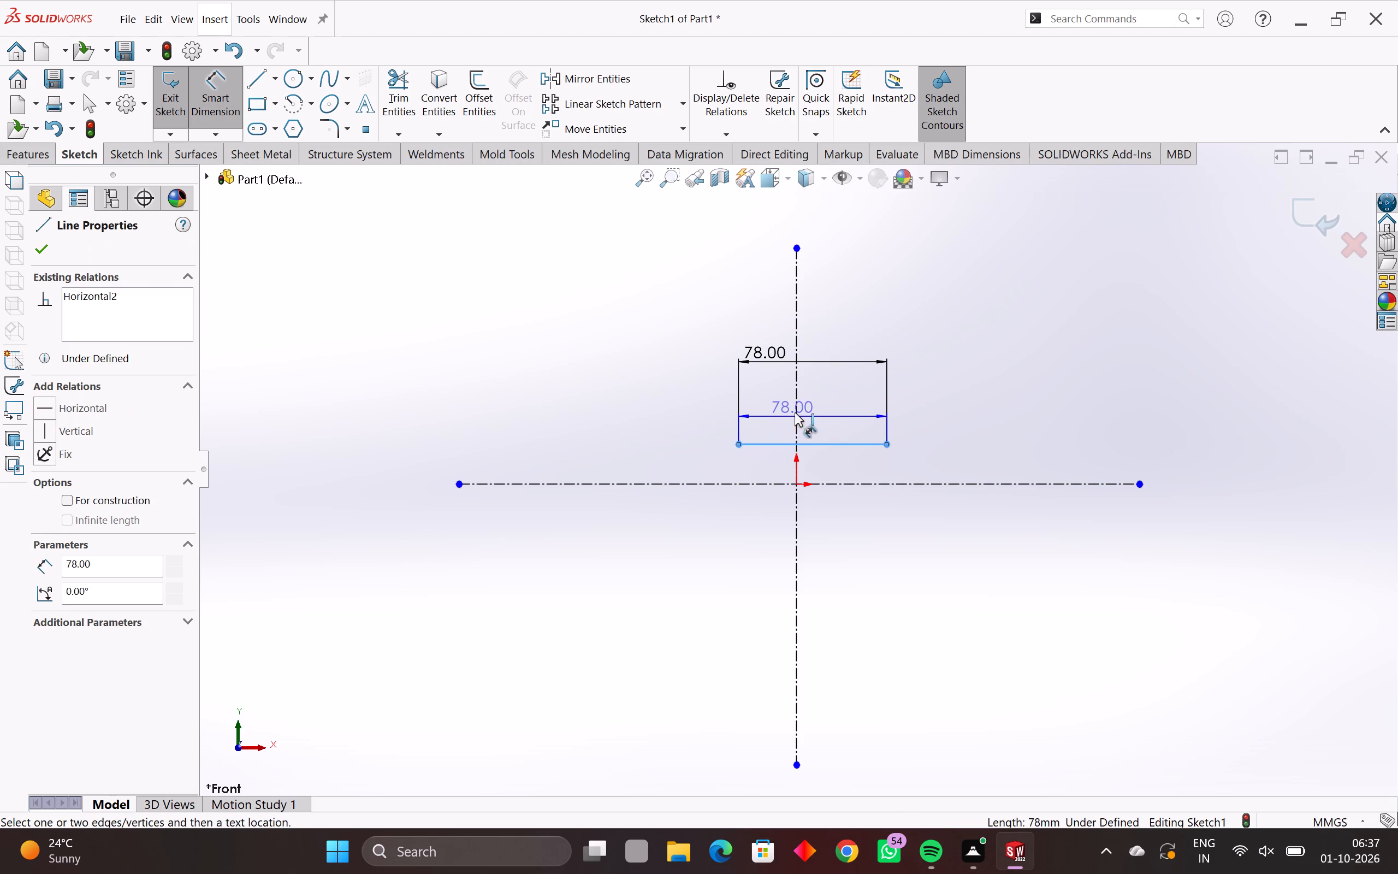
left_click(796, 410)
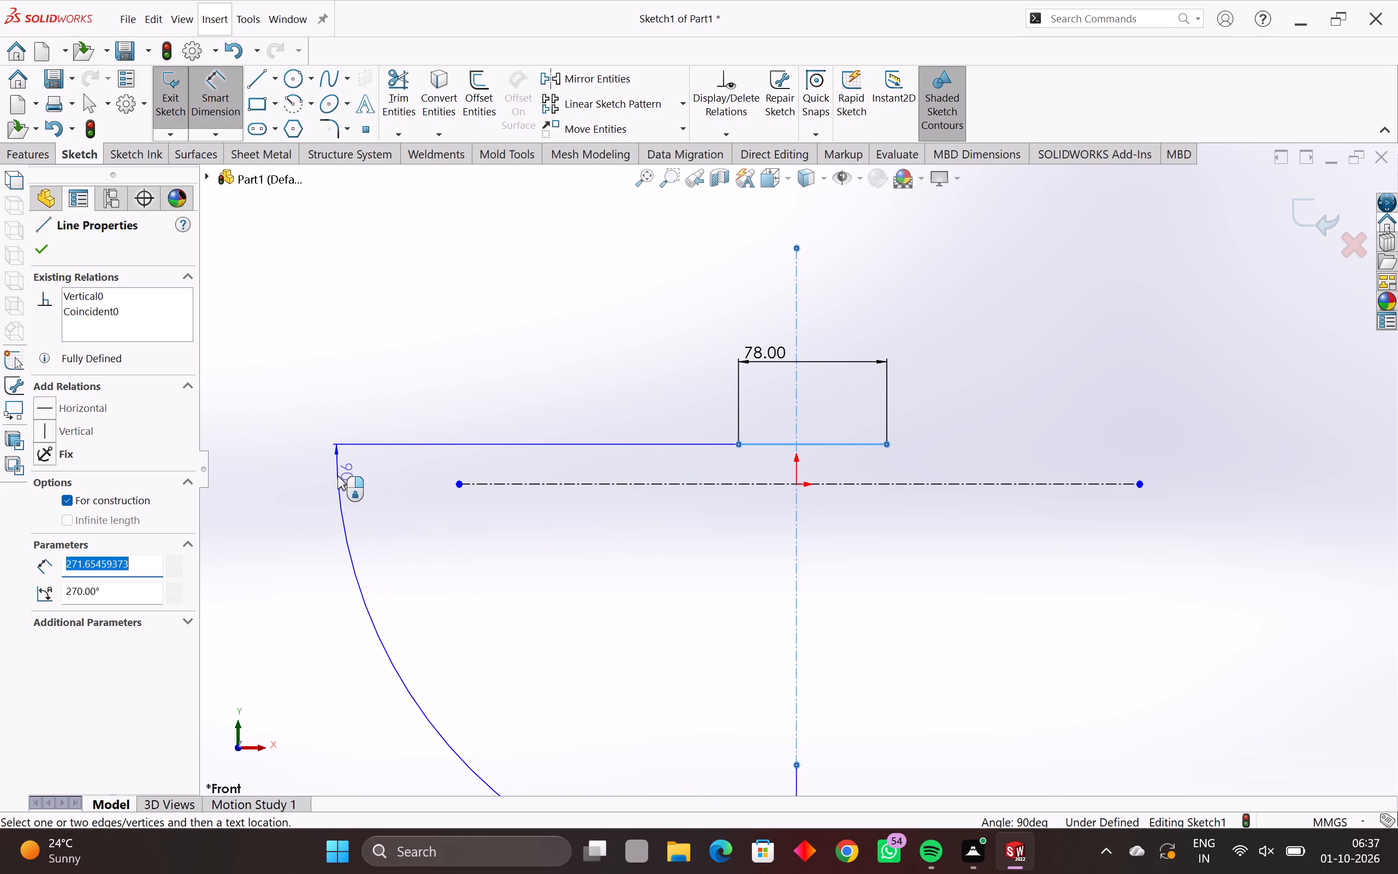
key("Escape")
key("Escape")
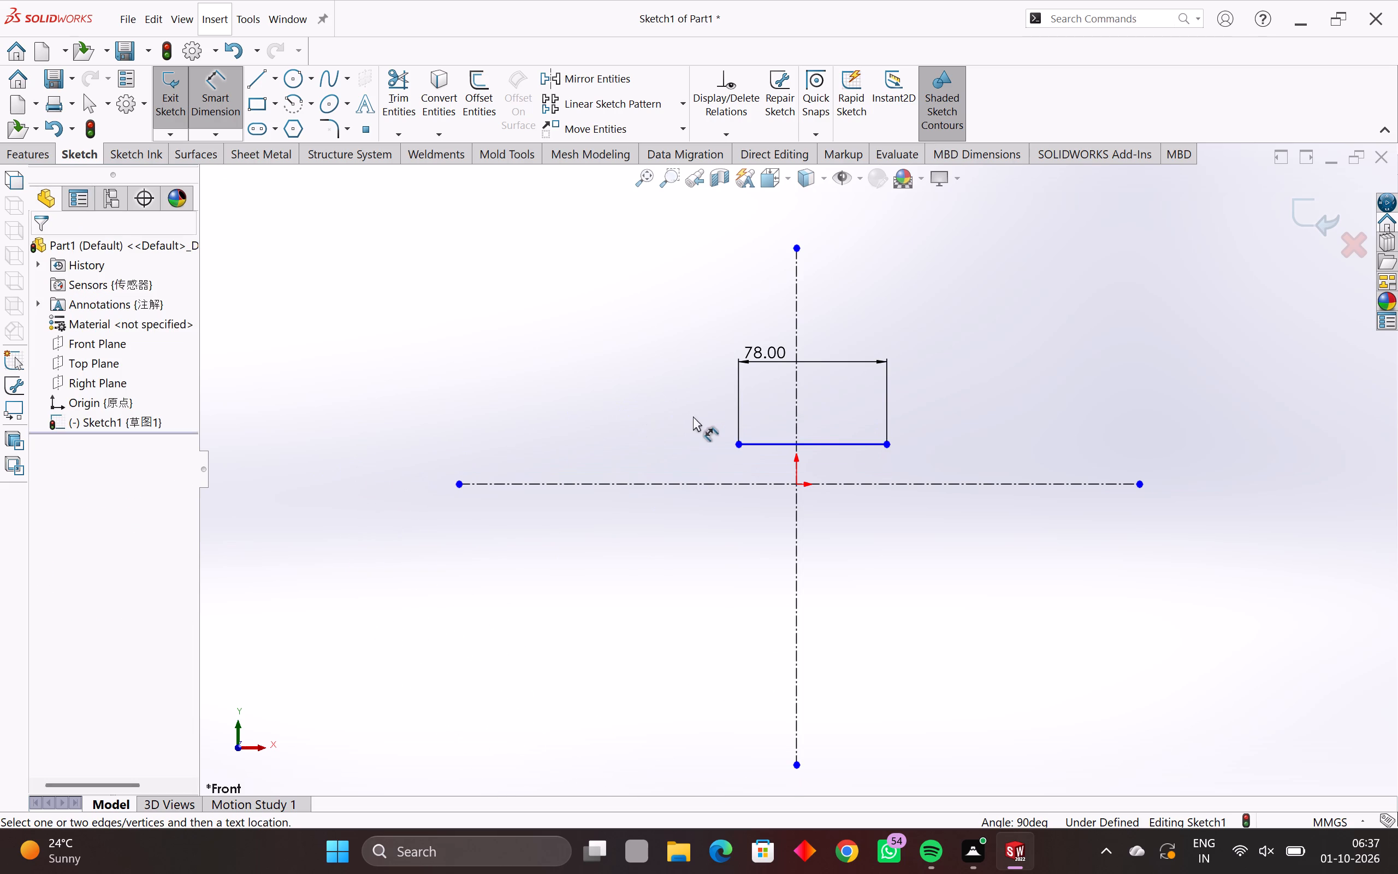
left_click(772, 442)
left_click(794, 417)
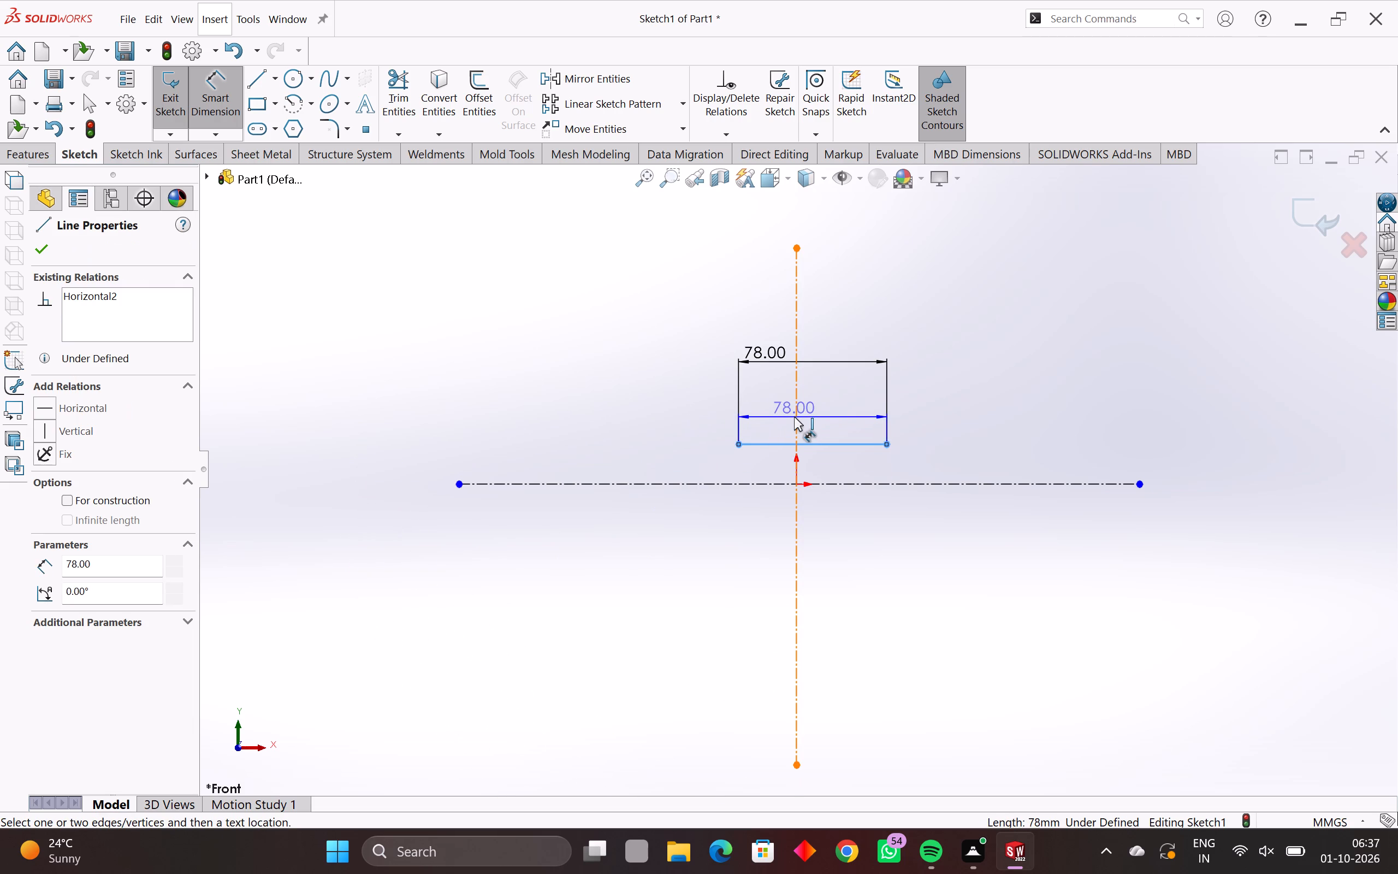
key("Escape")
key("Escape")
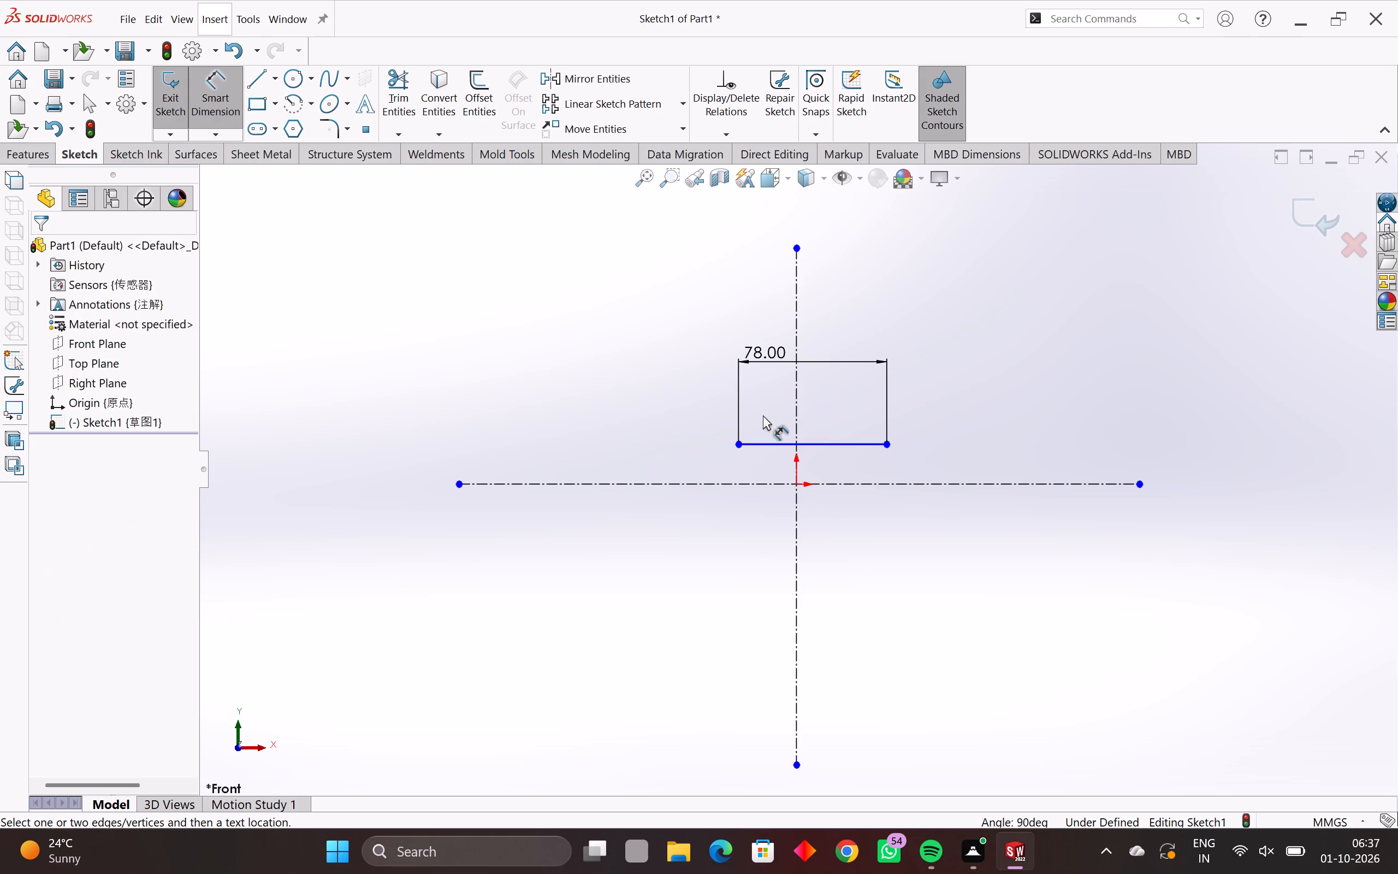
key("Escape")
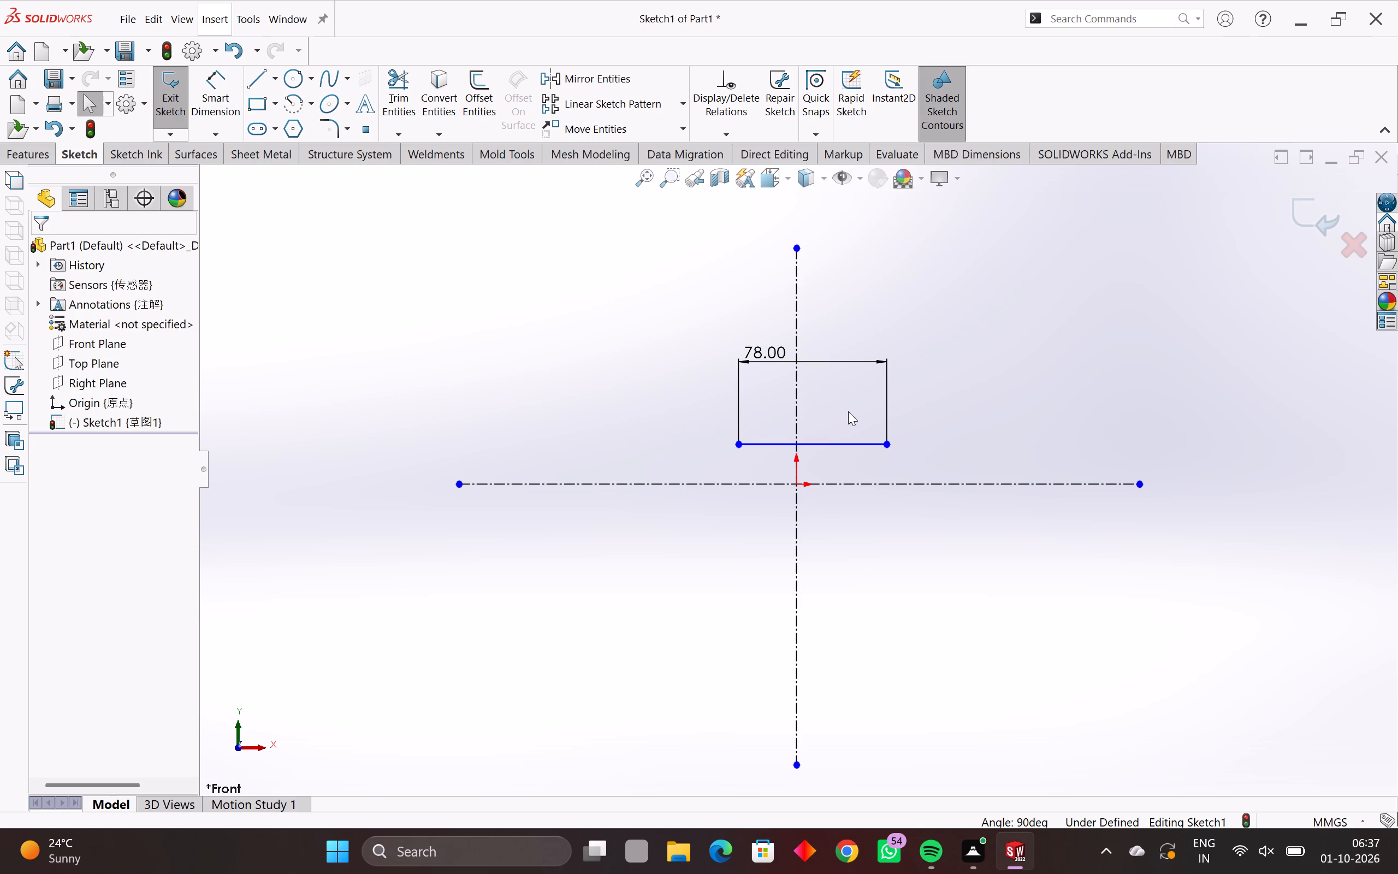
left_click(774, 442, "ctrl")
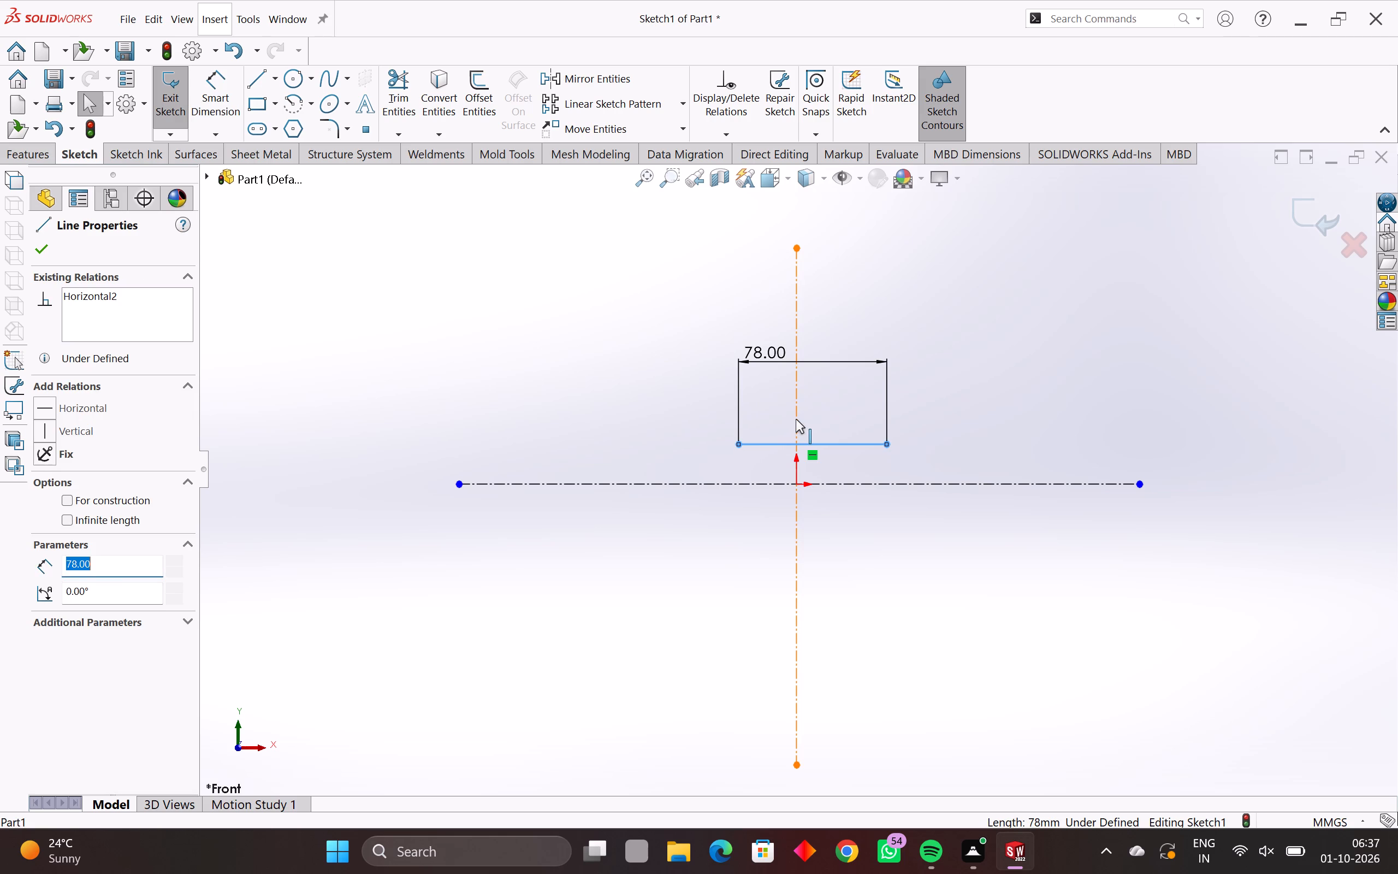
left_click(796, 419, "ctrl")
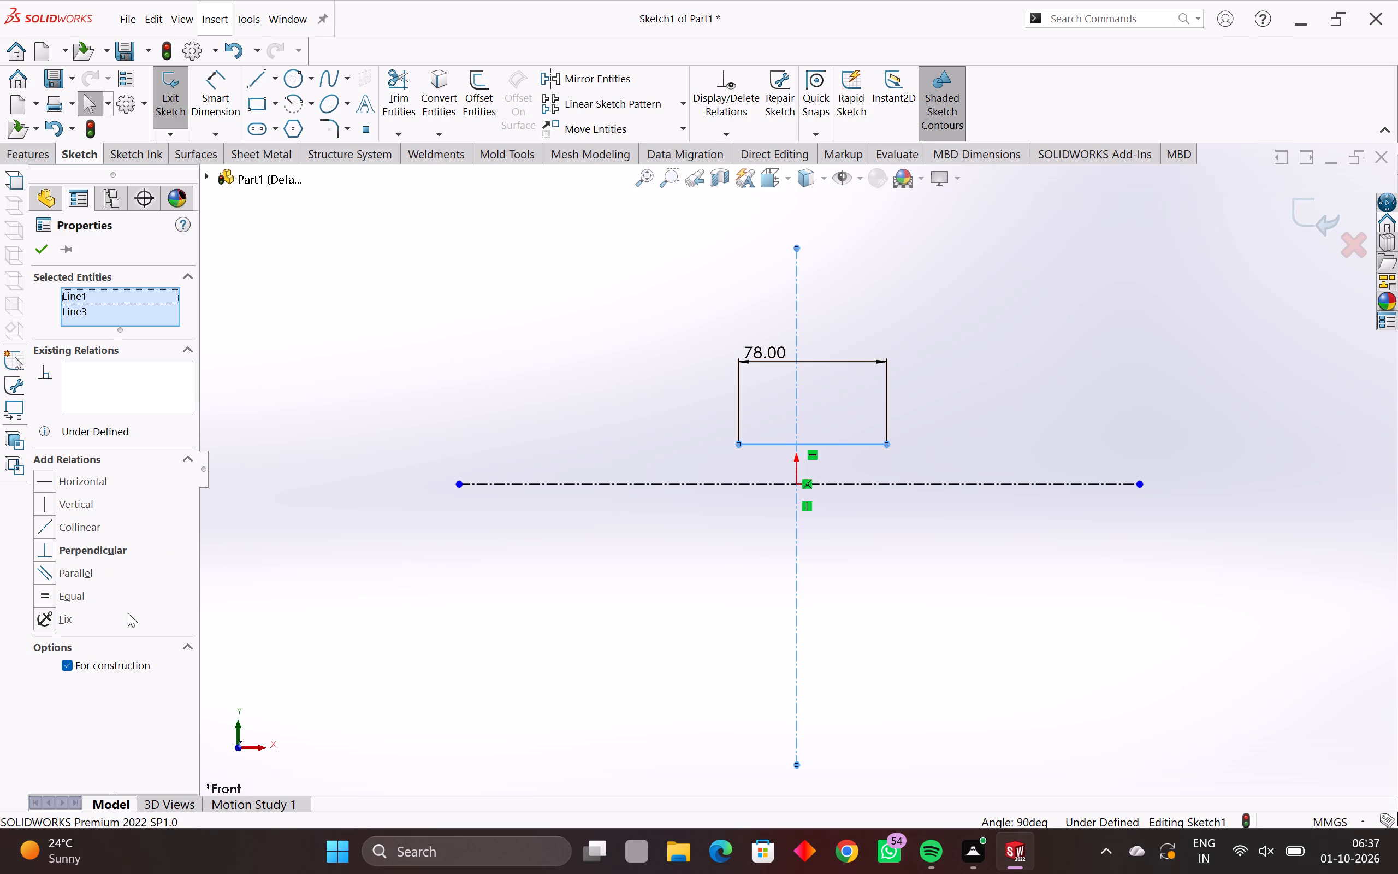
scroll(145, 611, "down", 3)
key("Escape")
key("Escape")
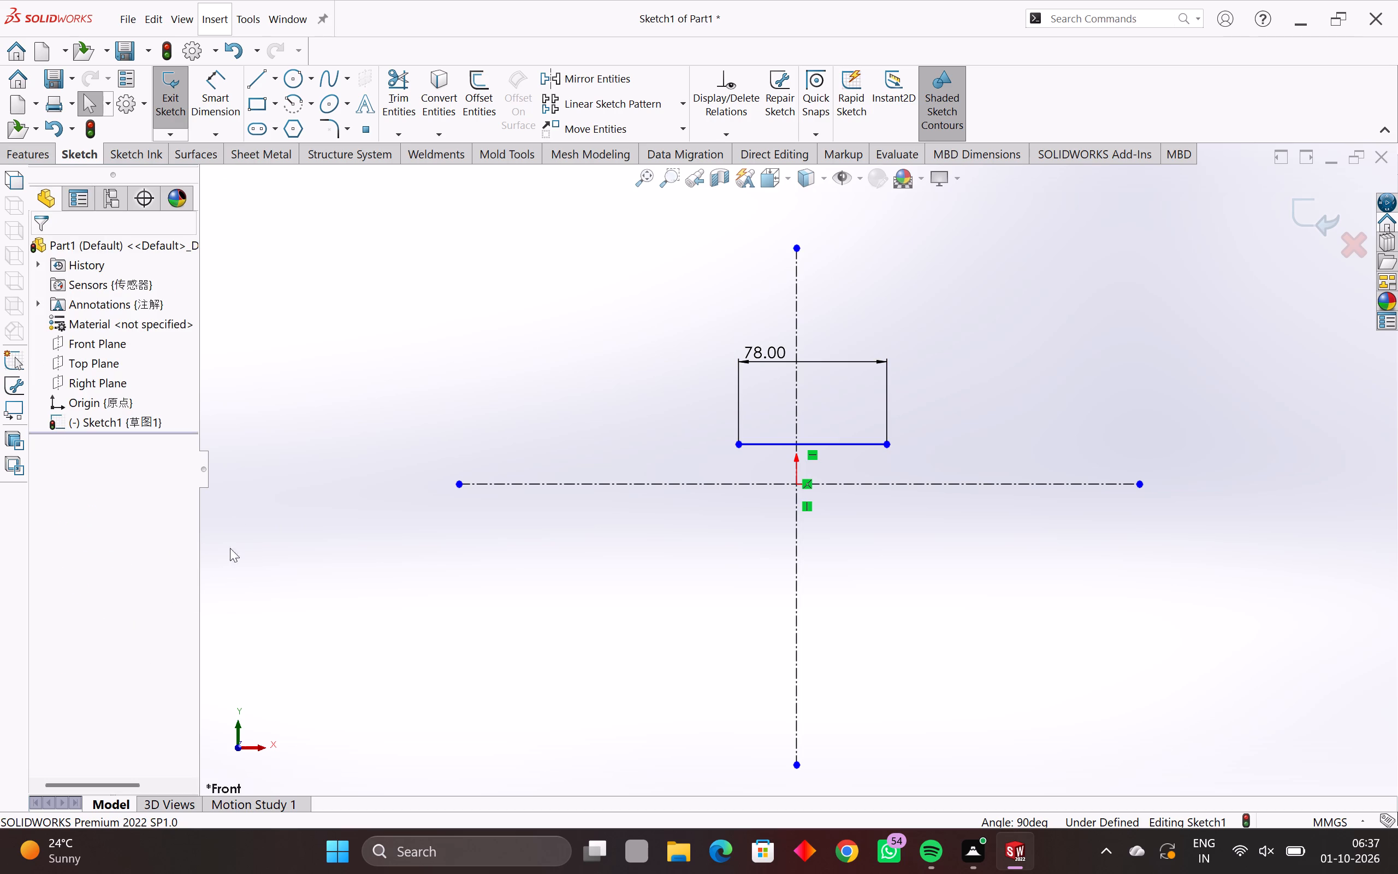
Delete the 78 mm length dimension from the horizontal profile line, keeping the line itself.
left_click_drag(859, 328, 852, 349)
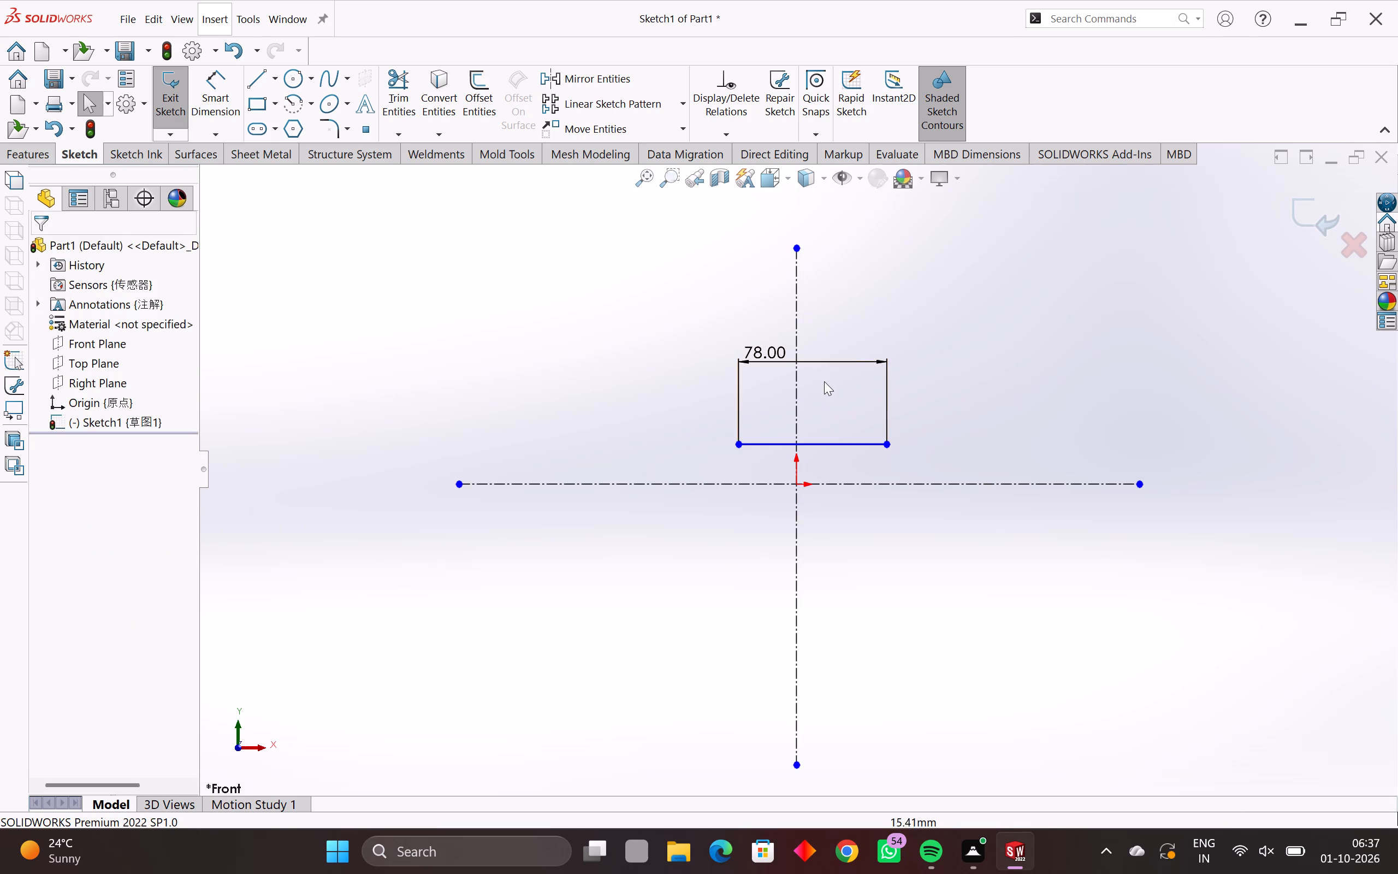
left_click_drag(876, 339, 837, 391)
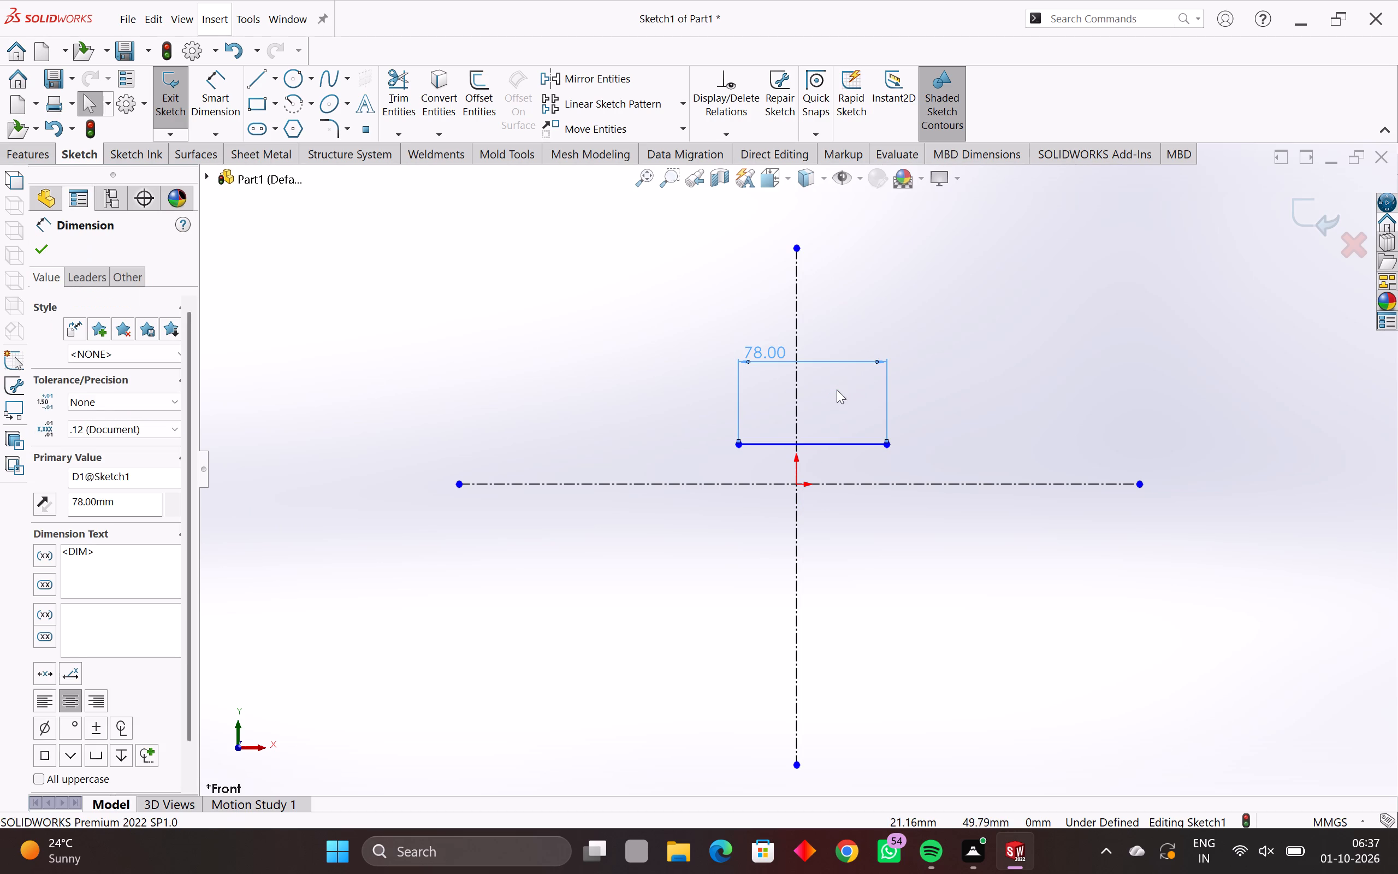
key("Delete")
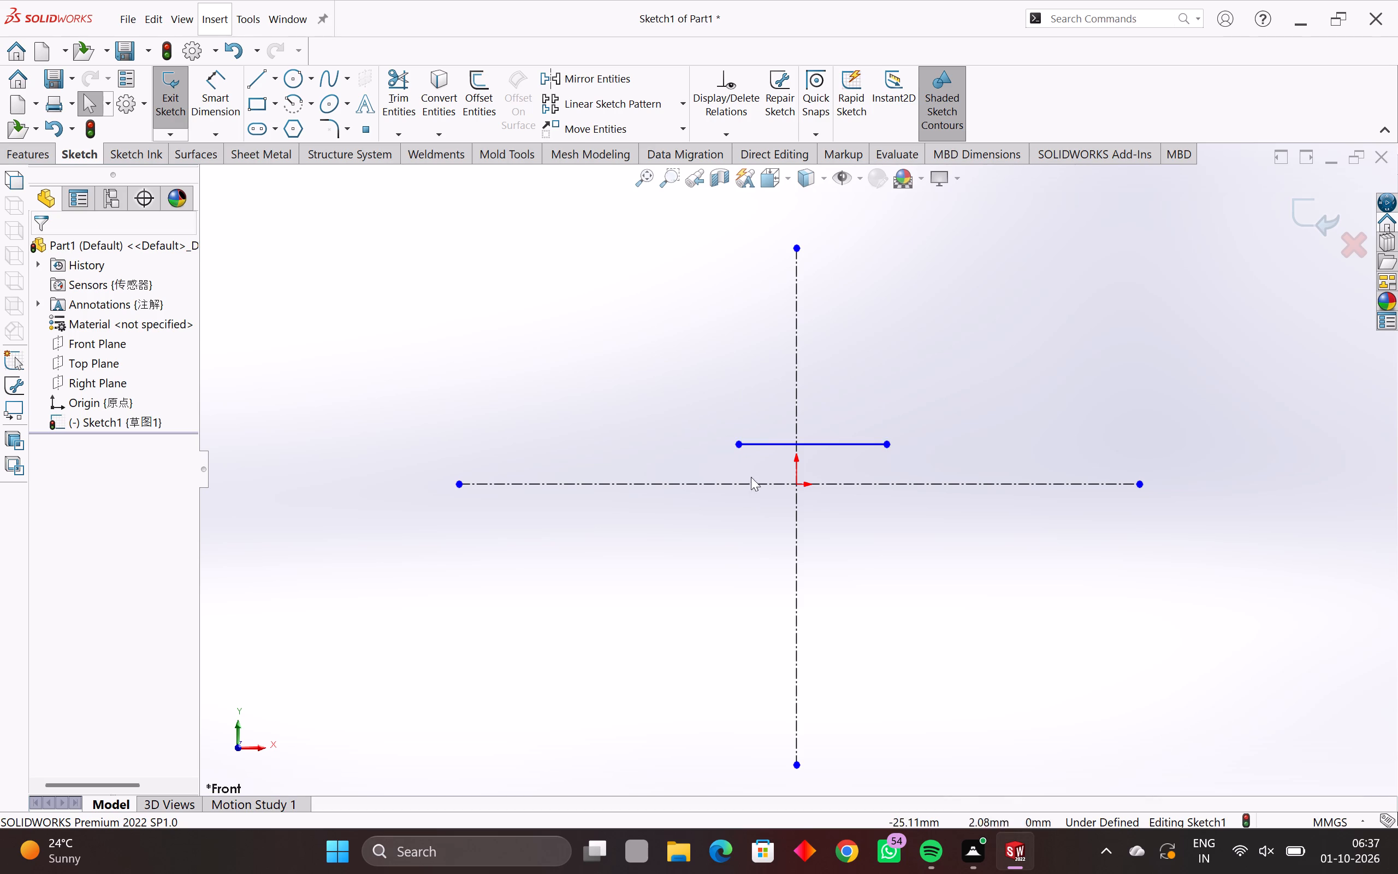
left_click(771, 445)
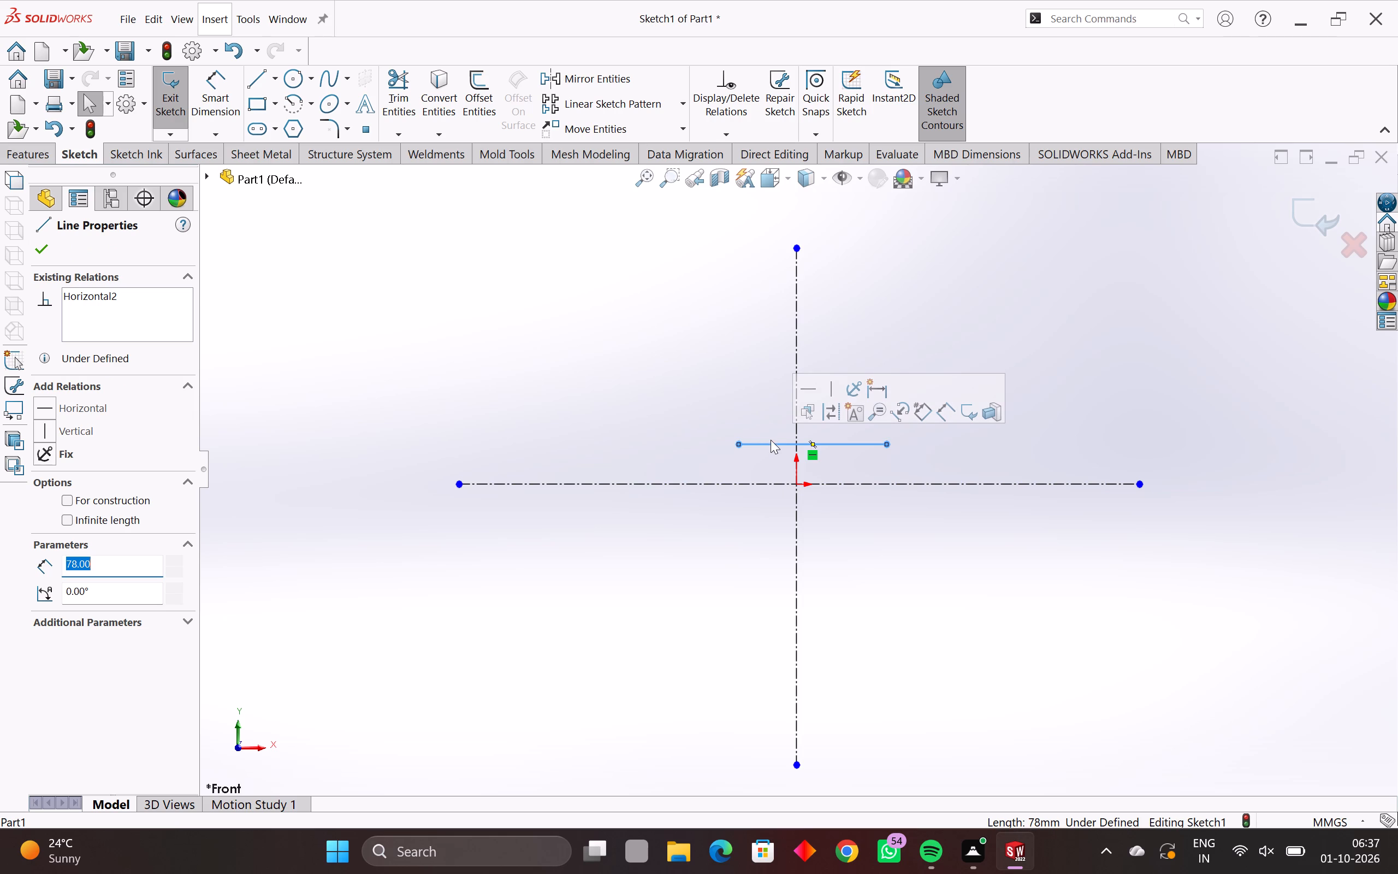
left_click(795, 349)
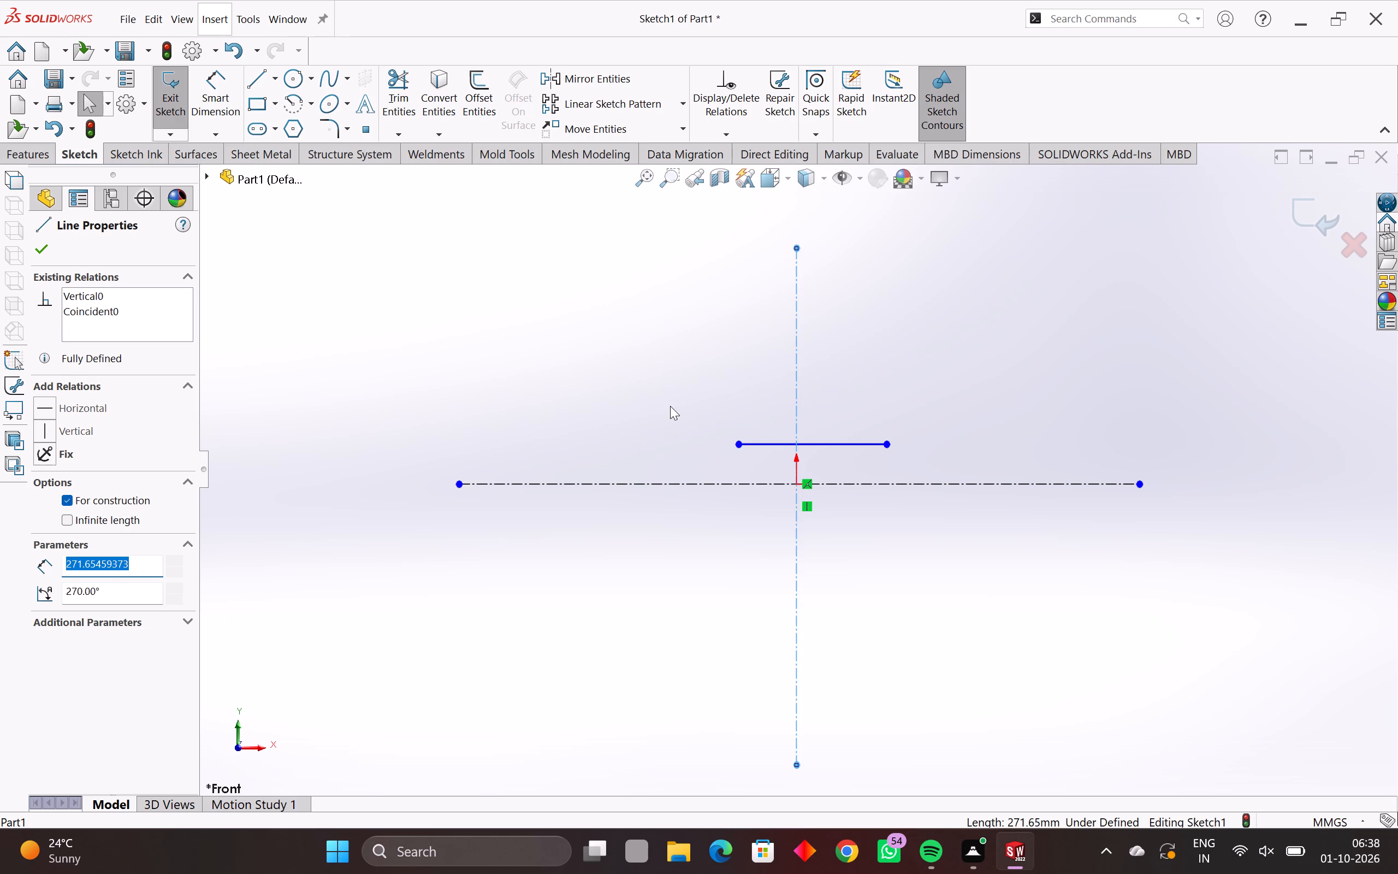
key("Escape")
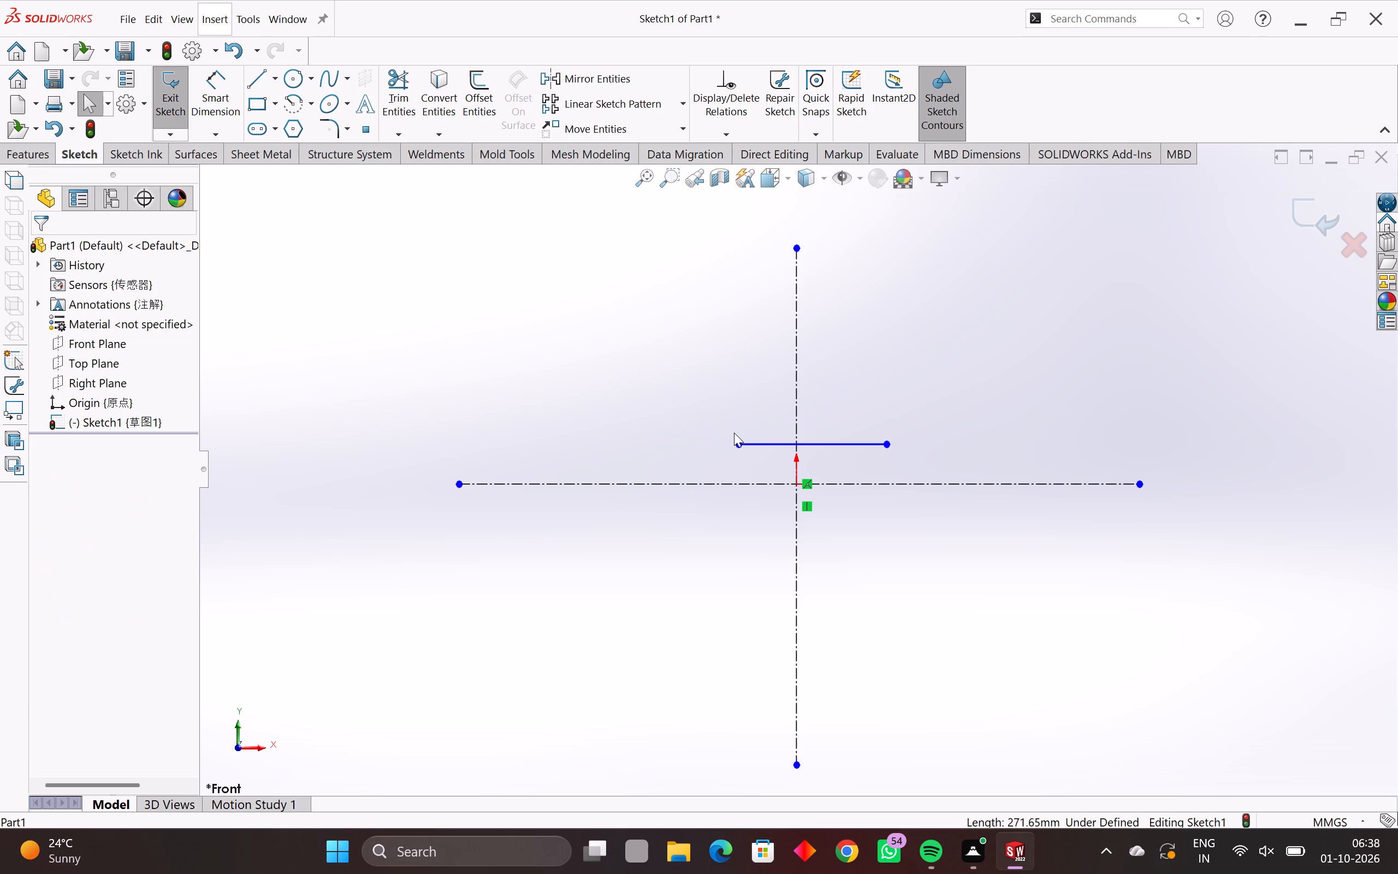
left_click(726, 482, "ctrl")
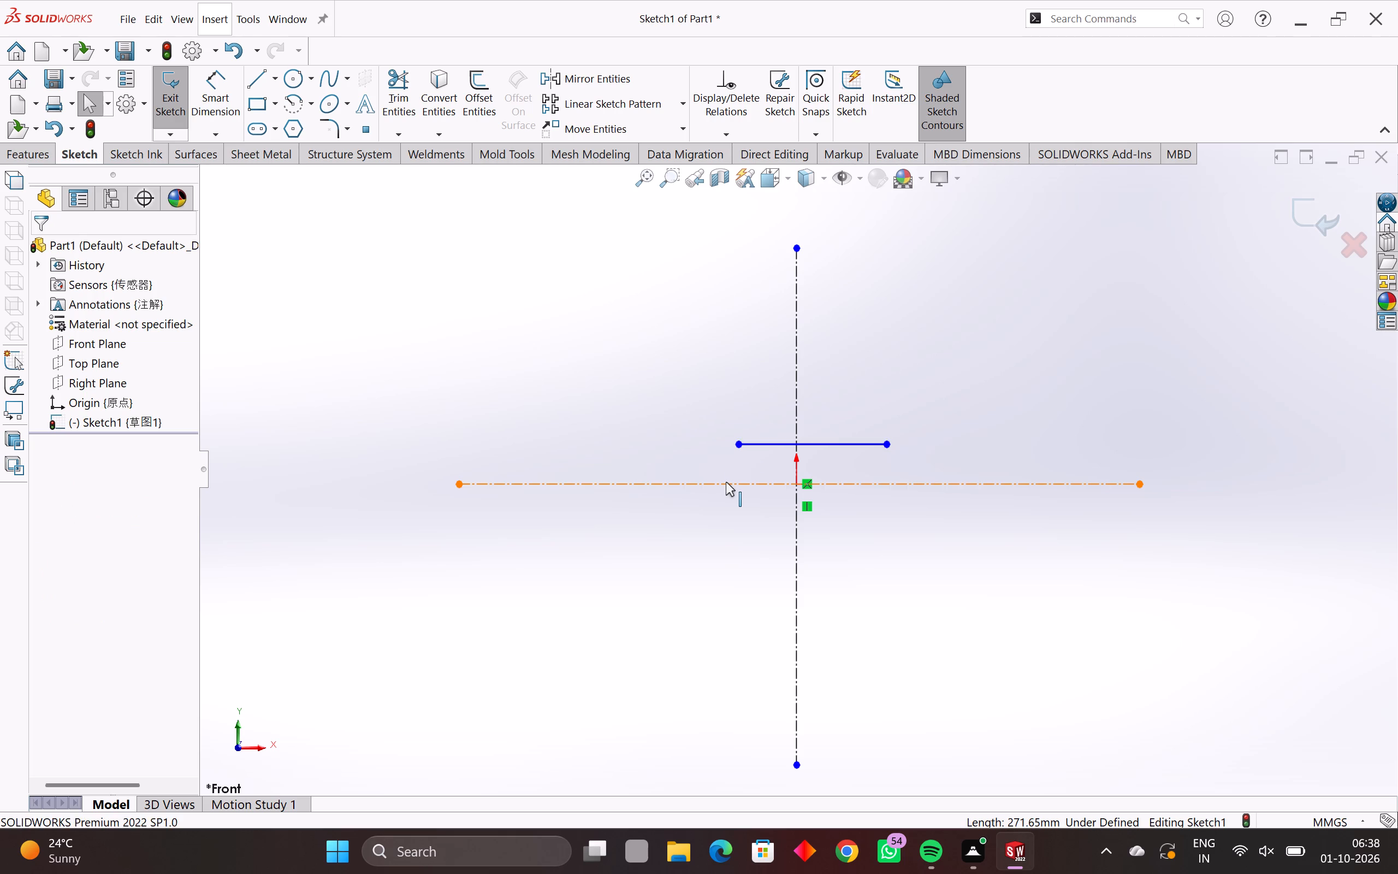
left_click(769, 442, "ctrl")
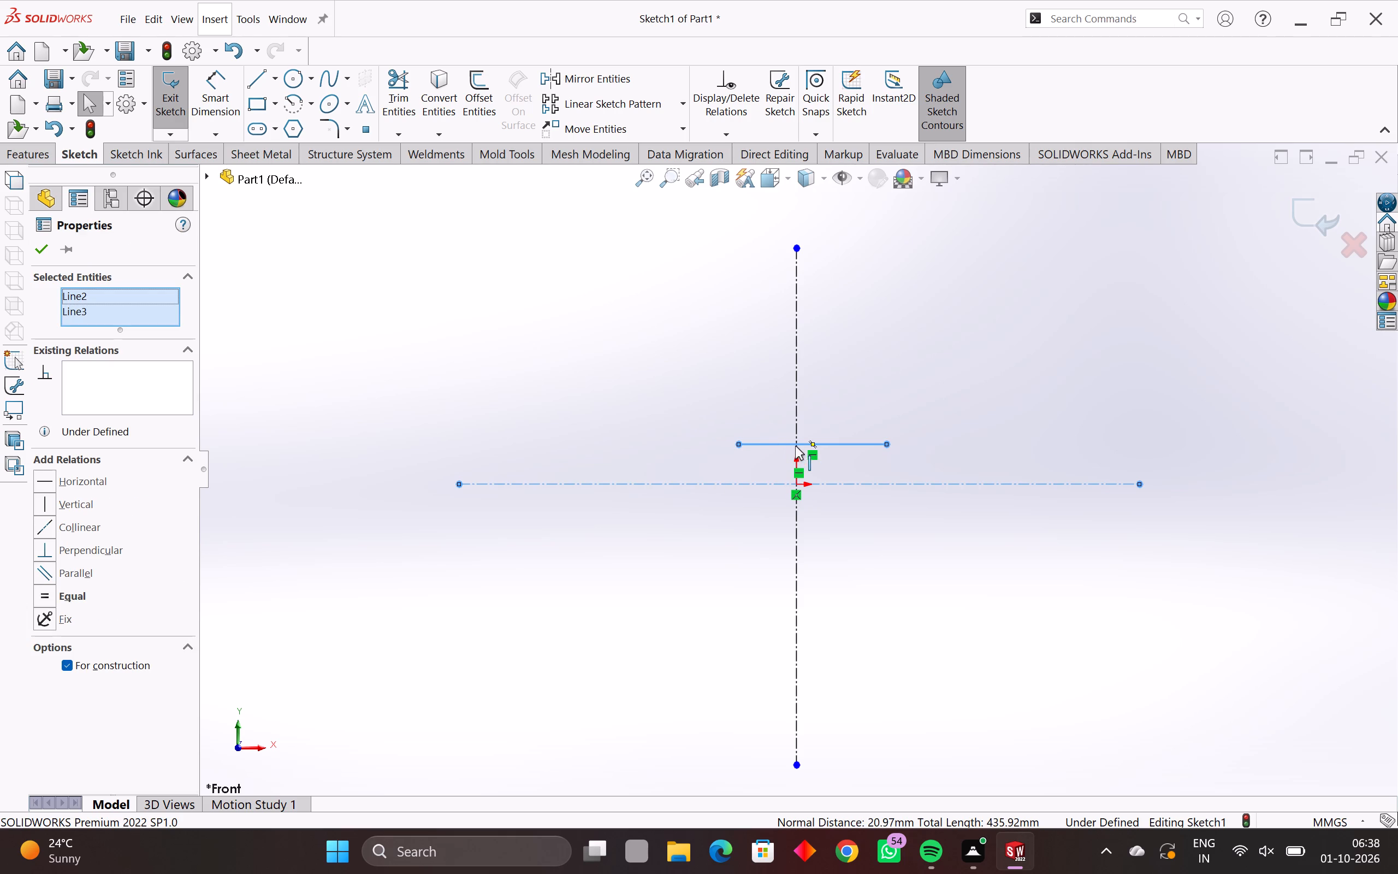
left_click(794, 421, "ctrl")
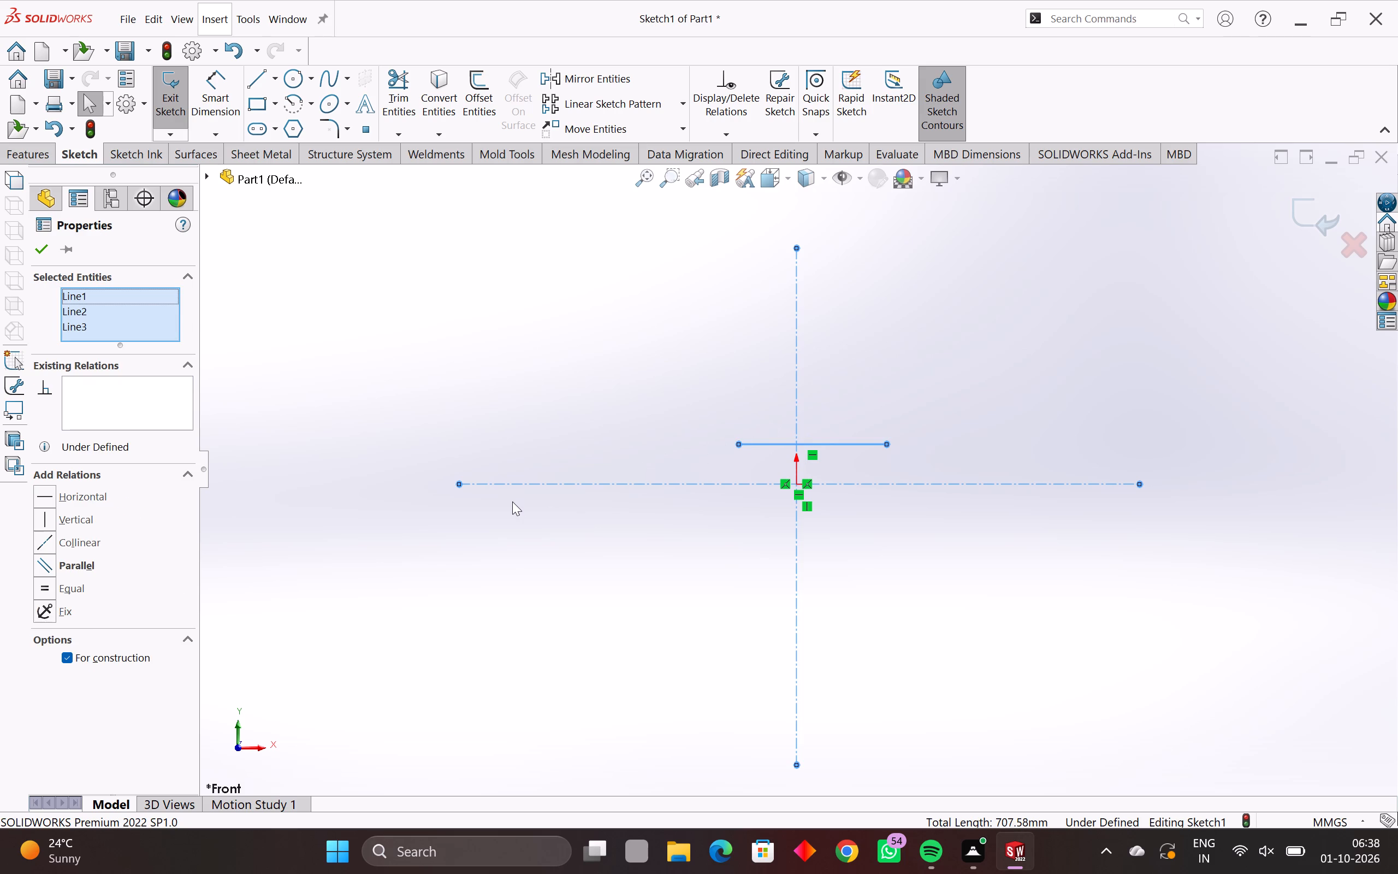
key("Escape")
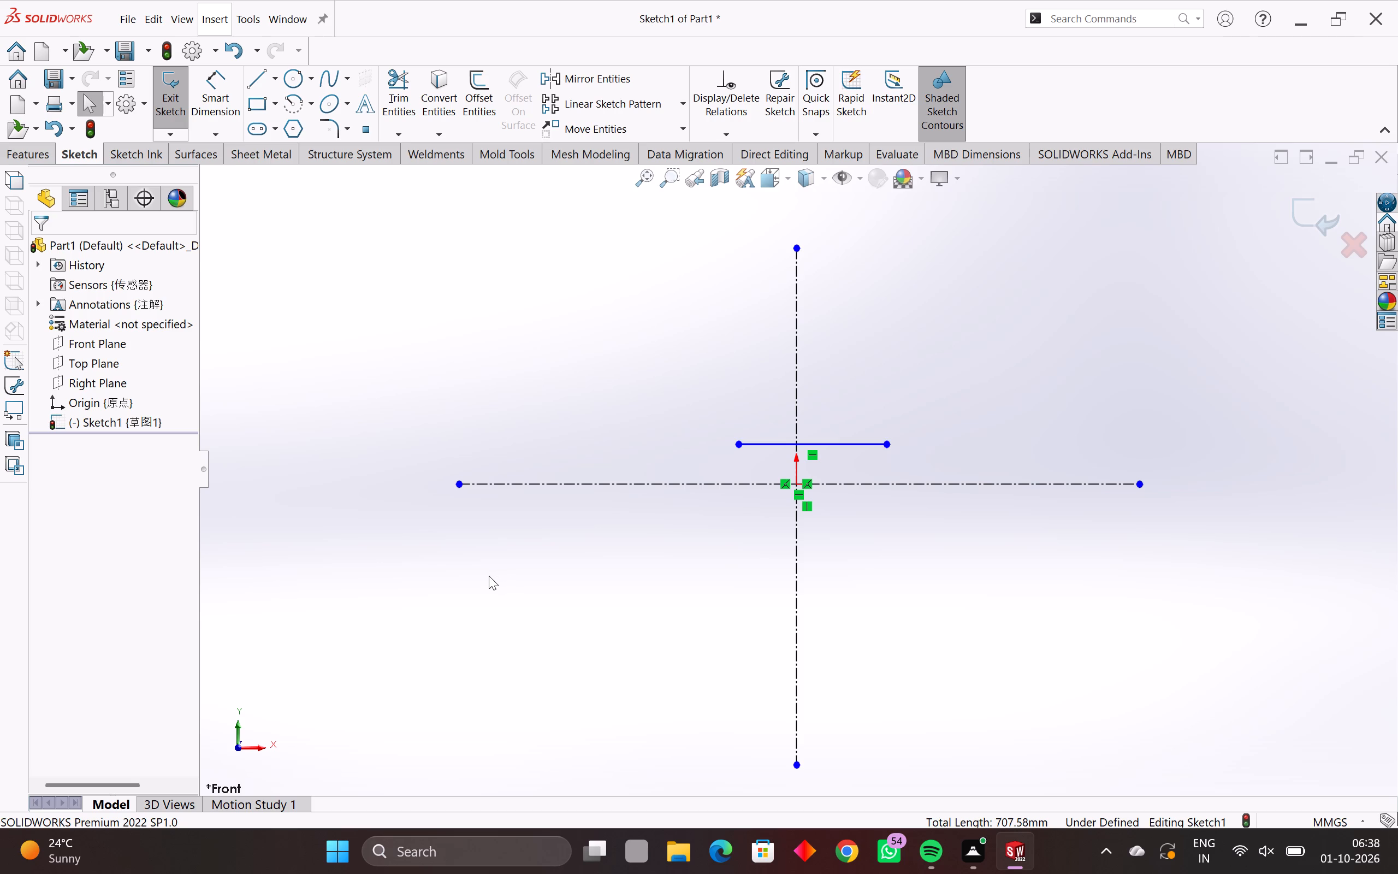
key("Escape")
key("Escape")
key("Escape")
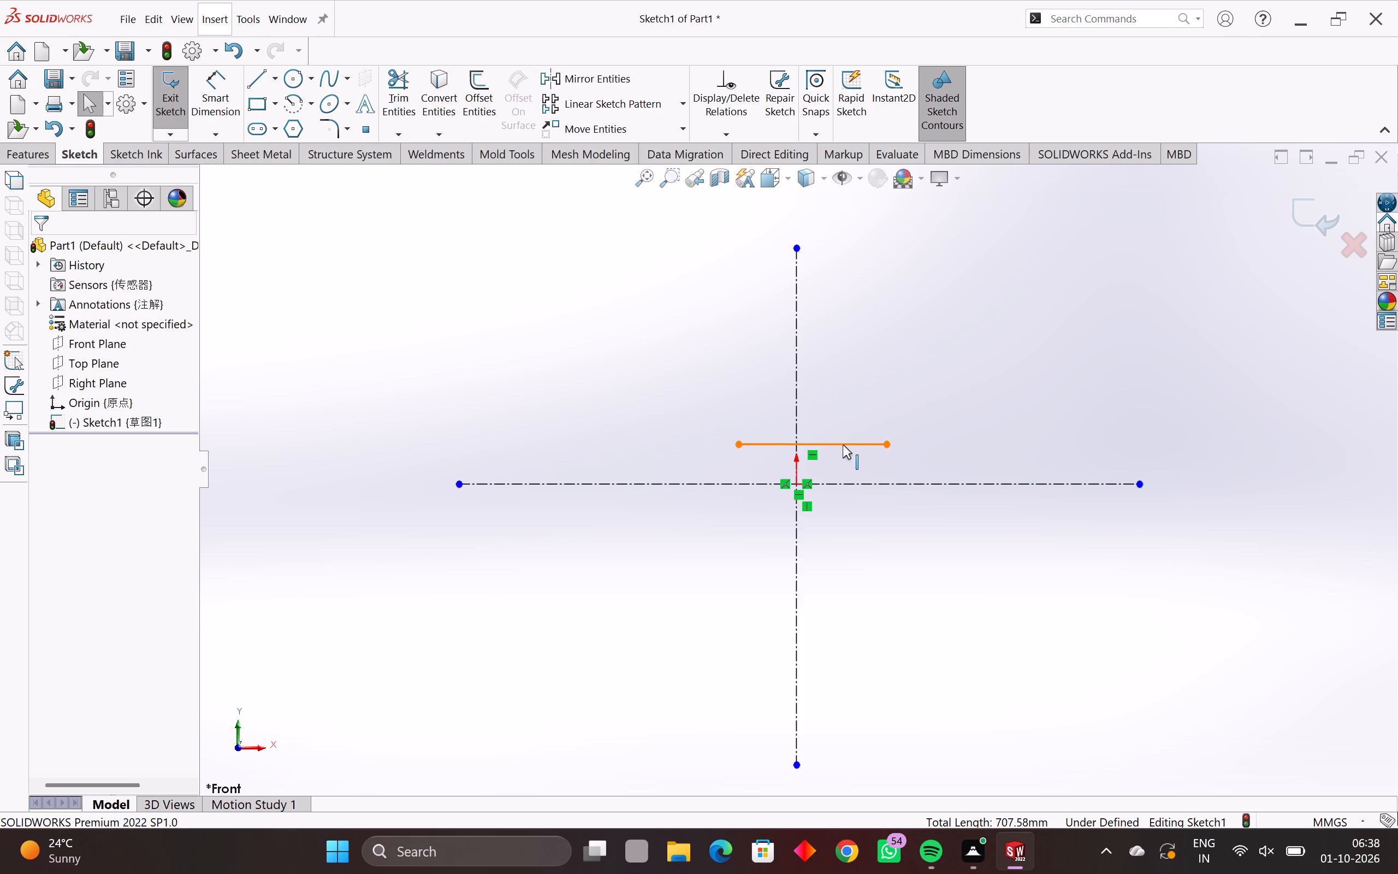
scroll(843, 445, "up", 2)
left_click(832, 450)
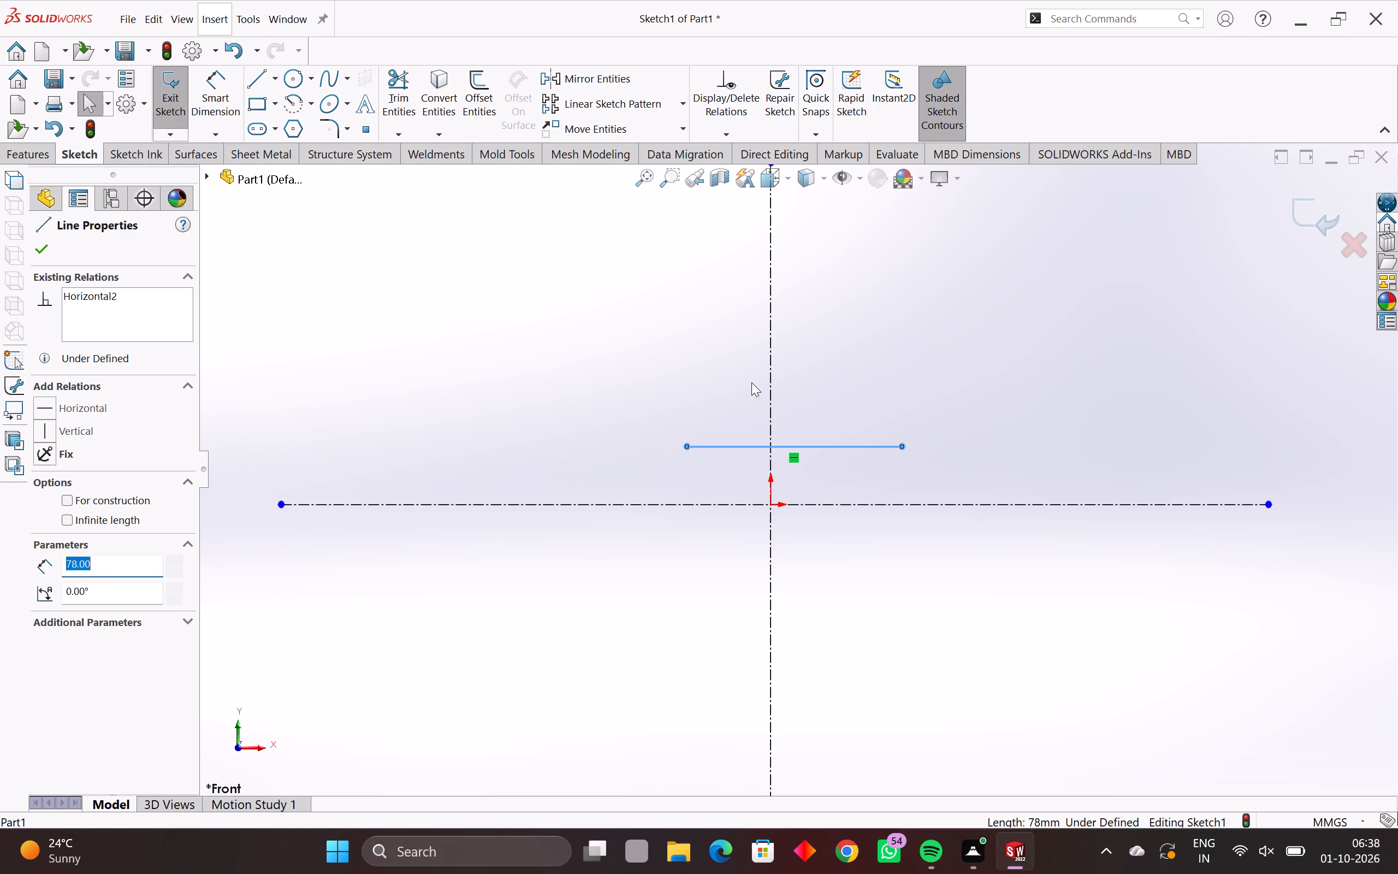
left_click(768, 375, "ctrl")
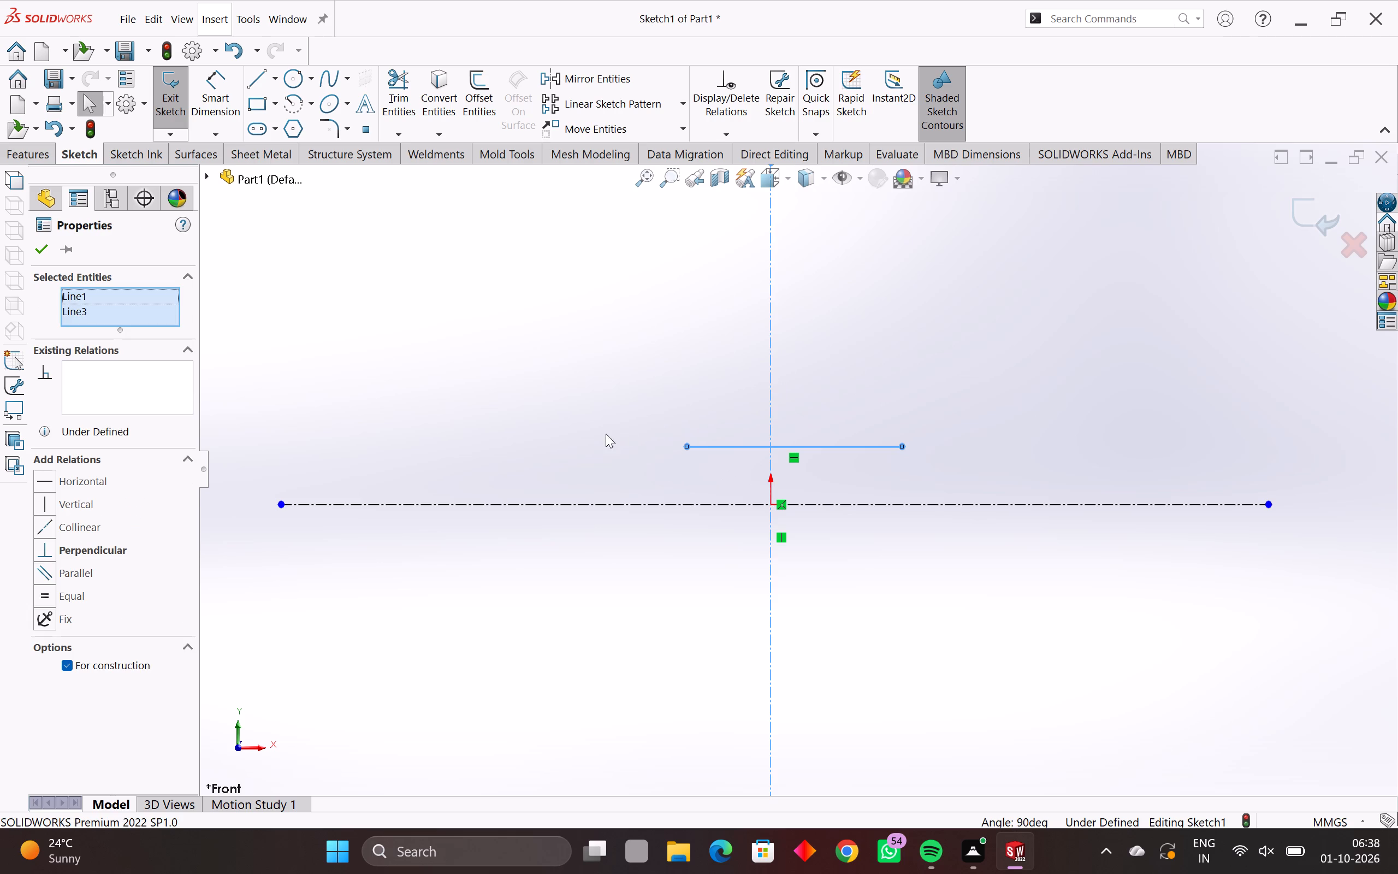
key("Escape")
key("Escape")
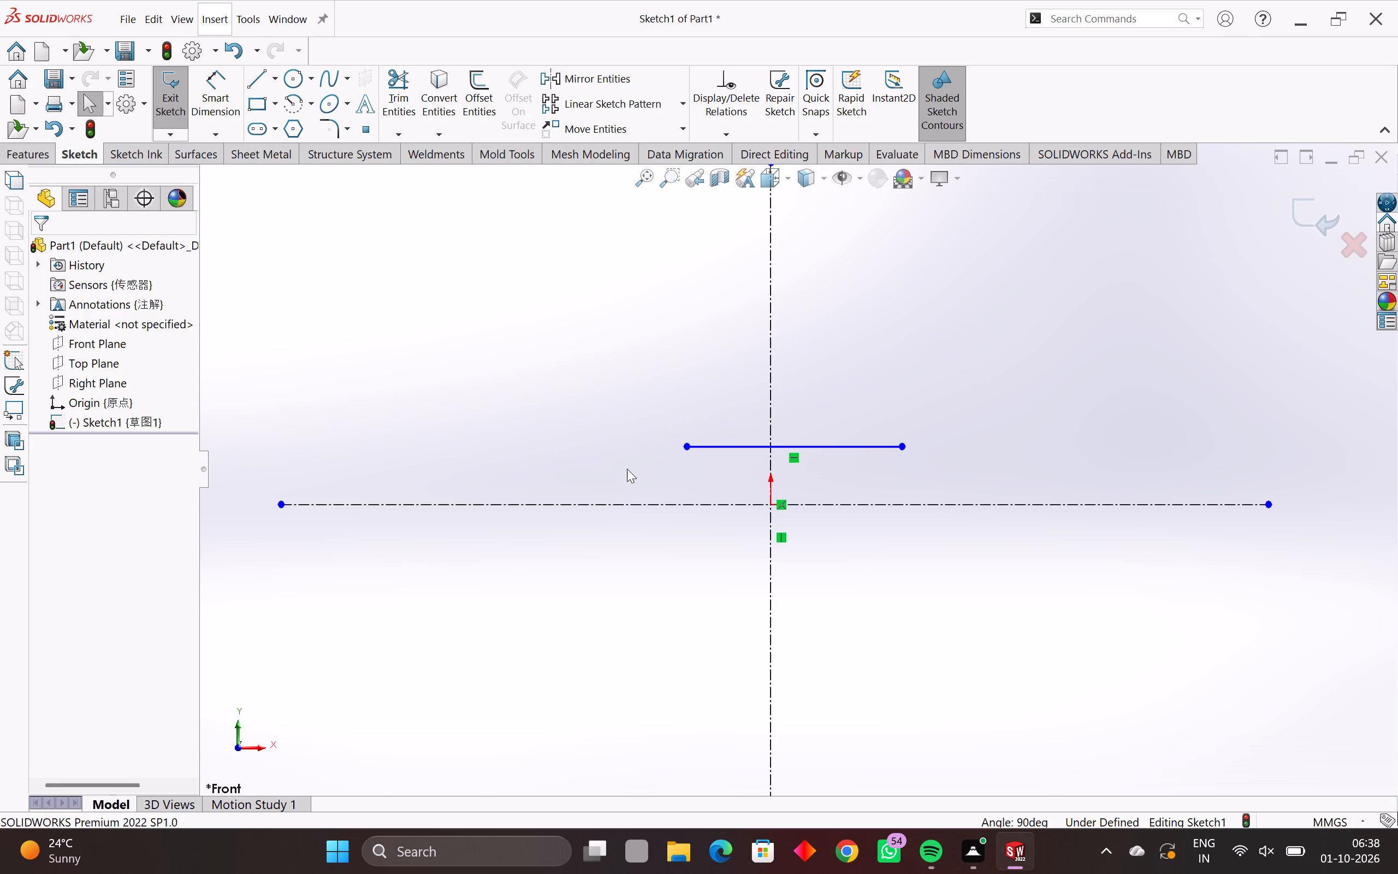
Add a perpendicular relation between the horizontal profile line and the vertical construction centerline.
left_click(721, 436, "ctrl")
left_click(701, 449, "ctrl")
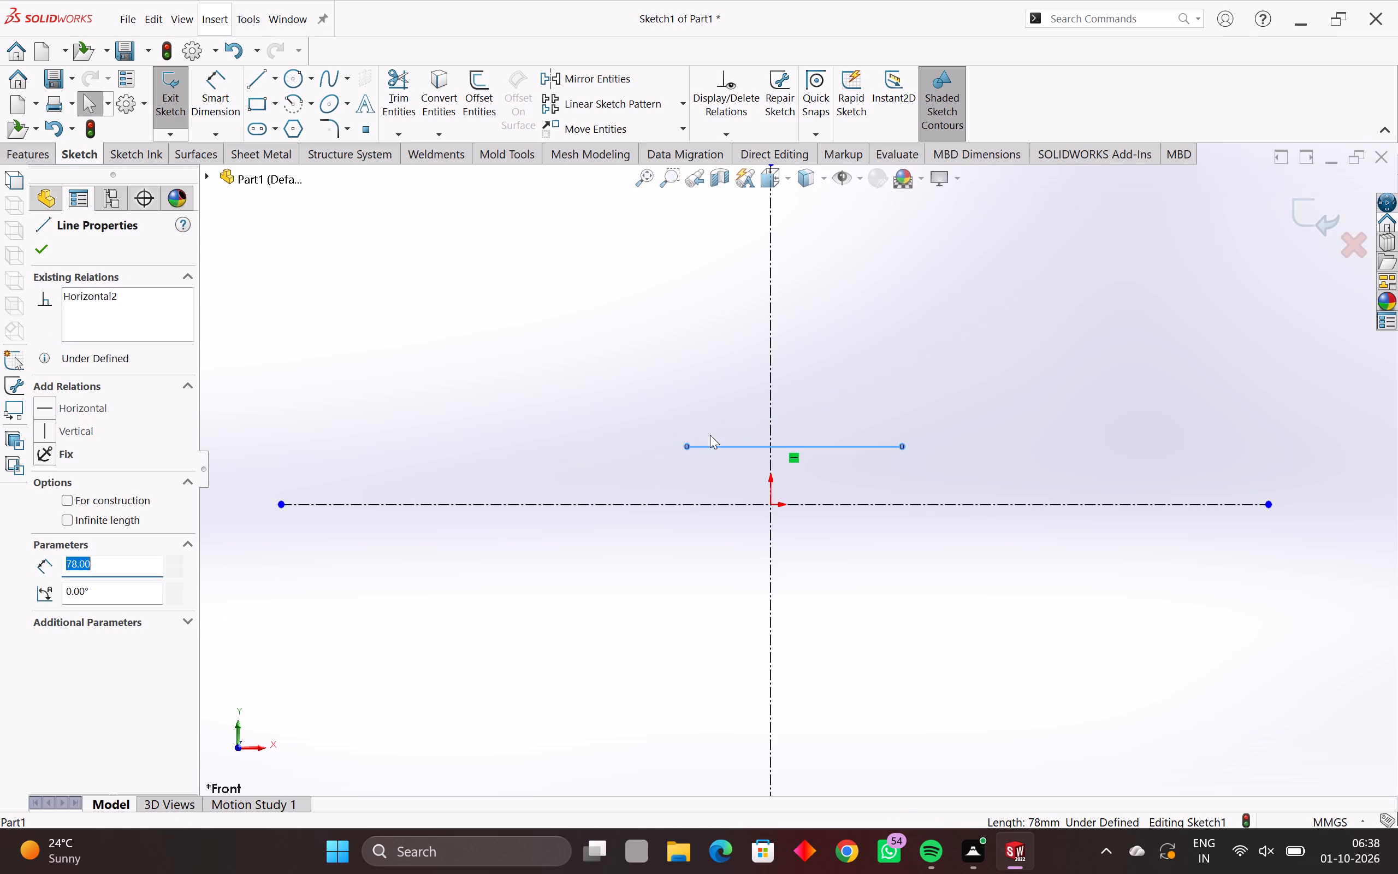
left_click(770, 358, "ctrl")
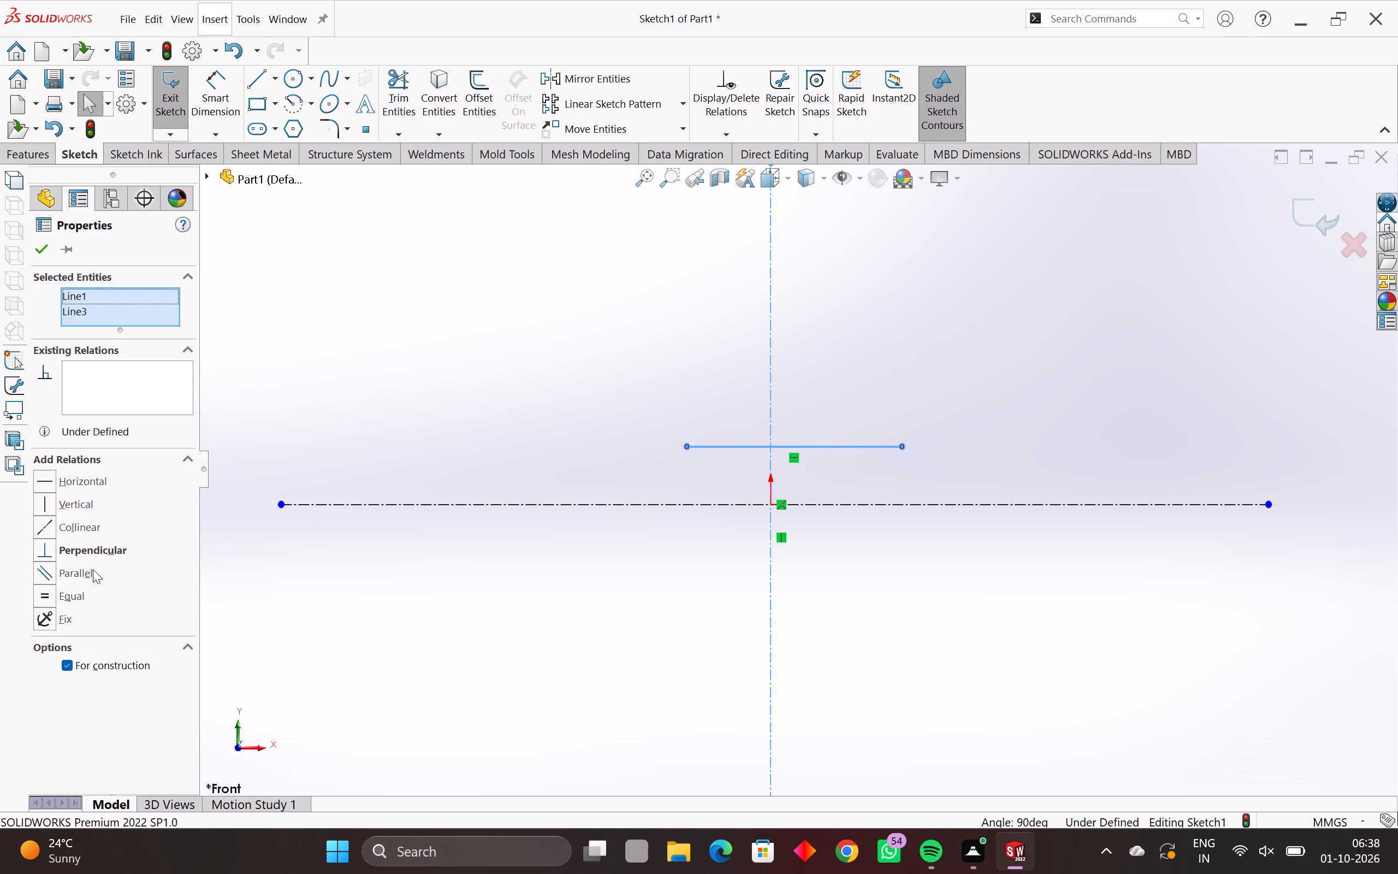
left_click(73, 553)
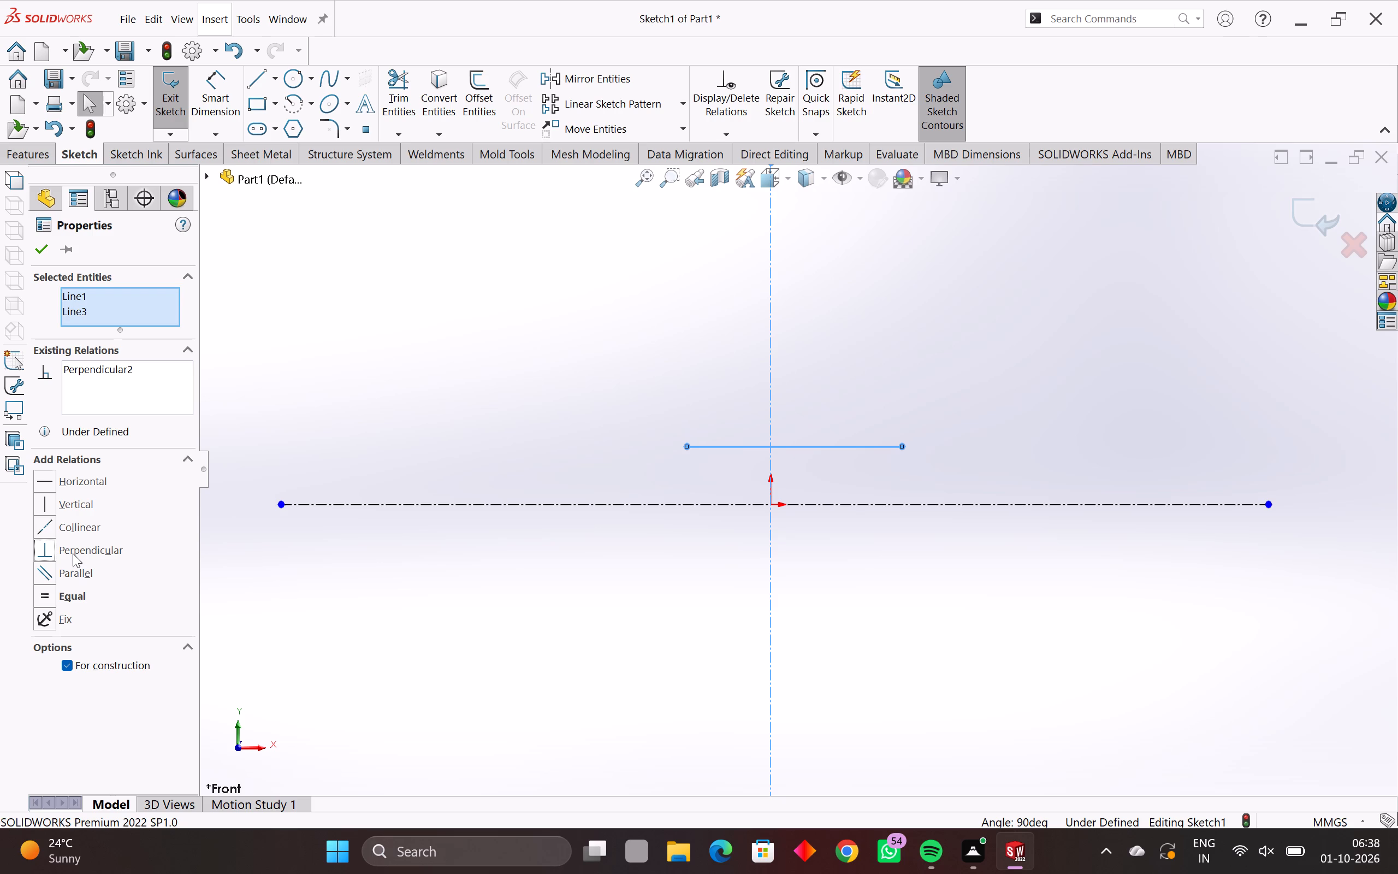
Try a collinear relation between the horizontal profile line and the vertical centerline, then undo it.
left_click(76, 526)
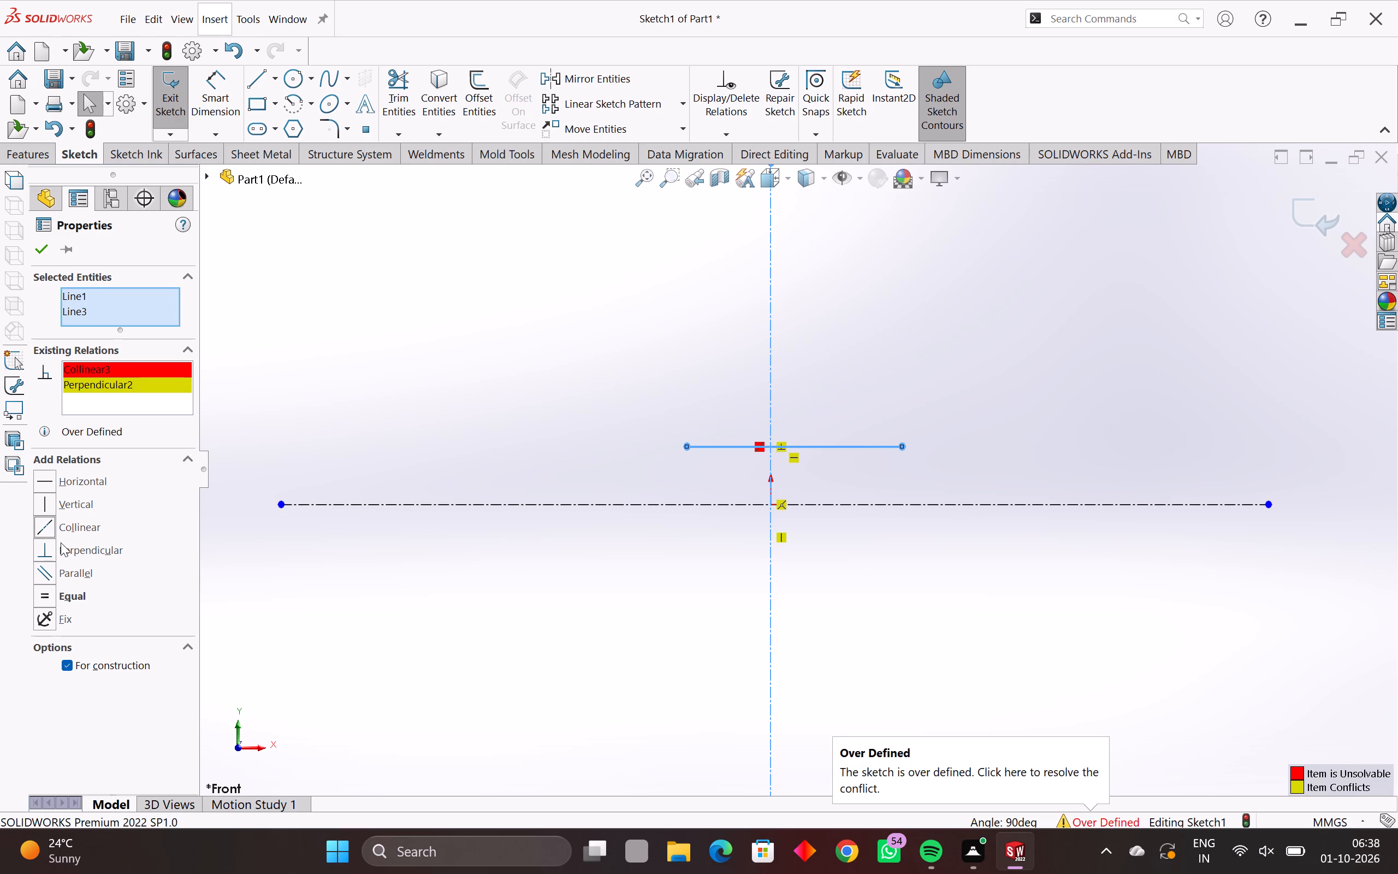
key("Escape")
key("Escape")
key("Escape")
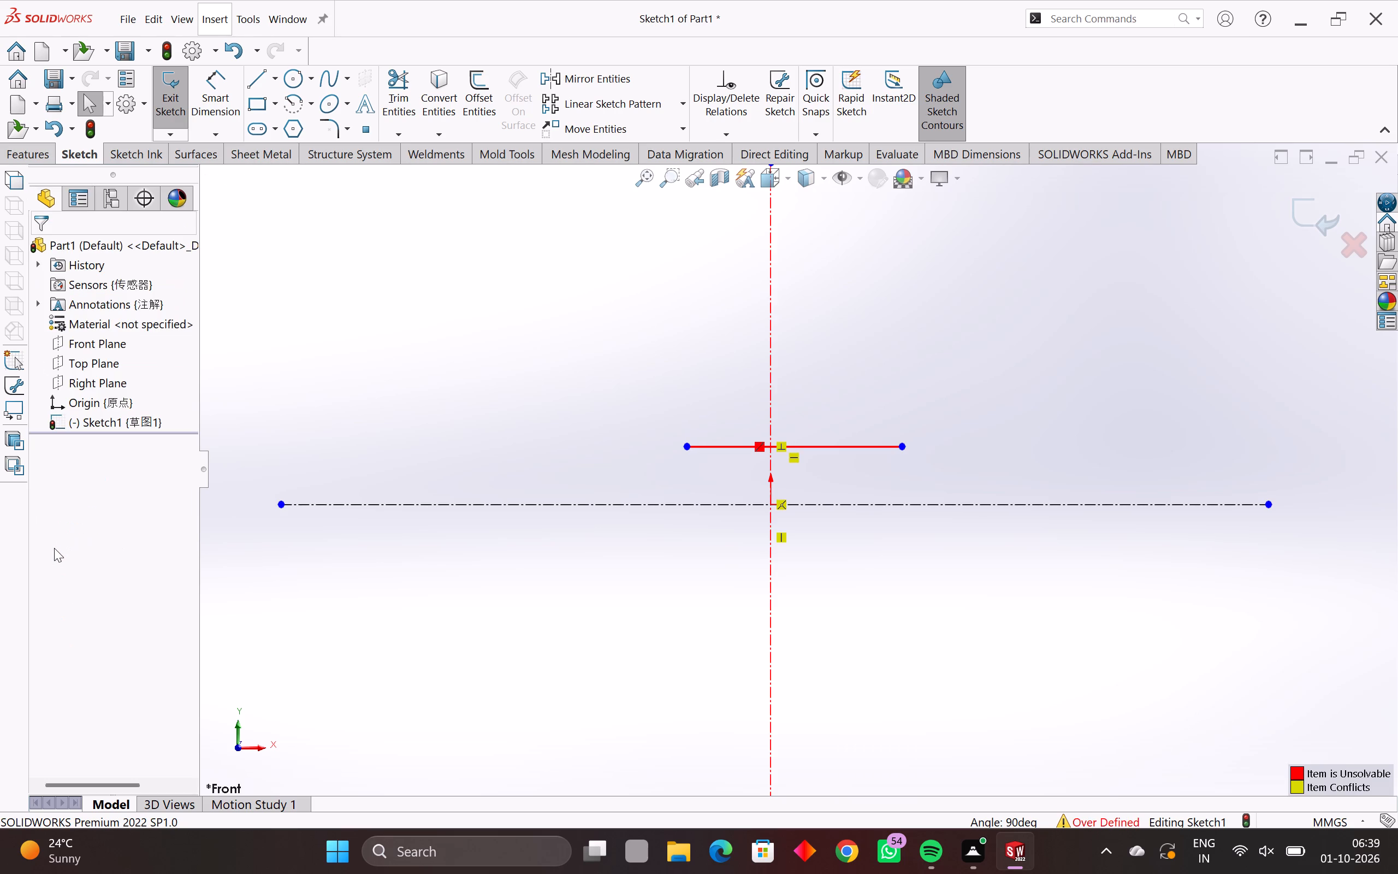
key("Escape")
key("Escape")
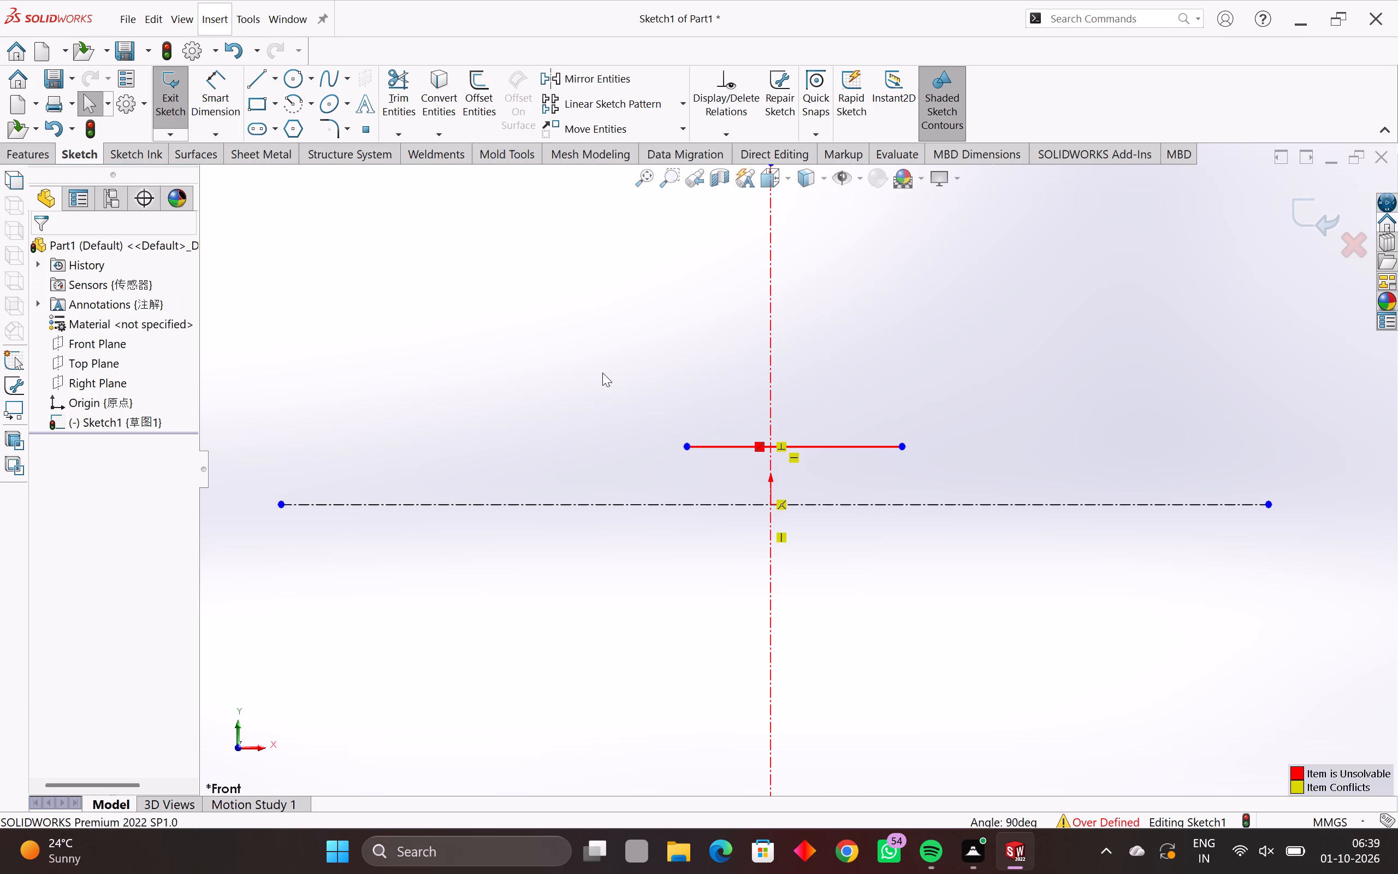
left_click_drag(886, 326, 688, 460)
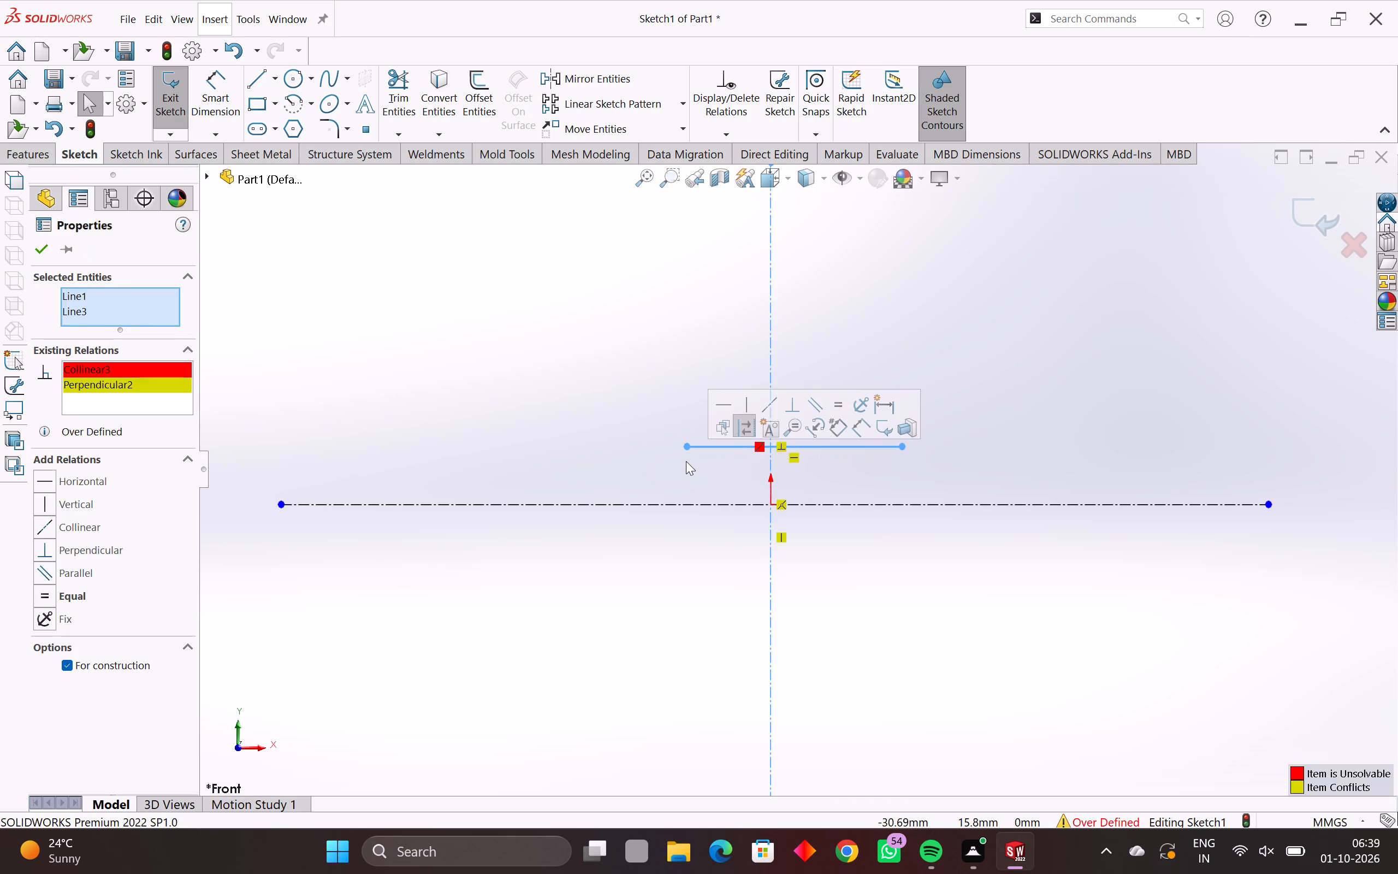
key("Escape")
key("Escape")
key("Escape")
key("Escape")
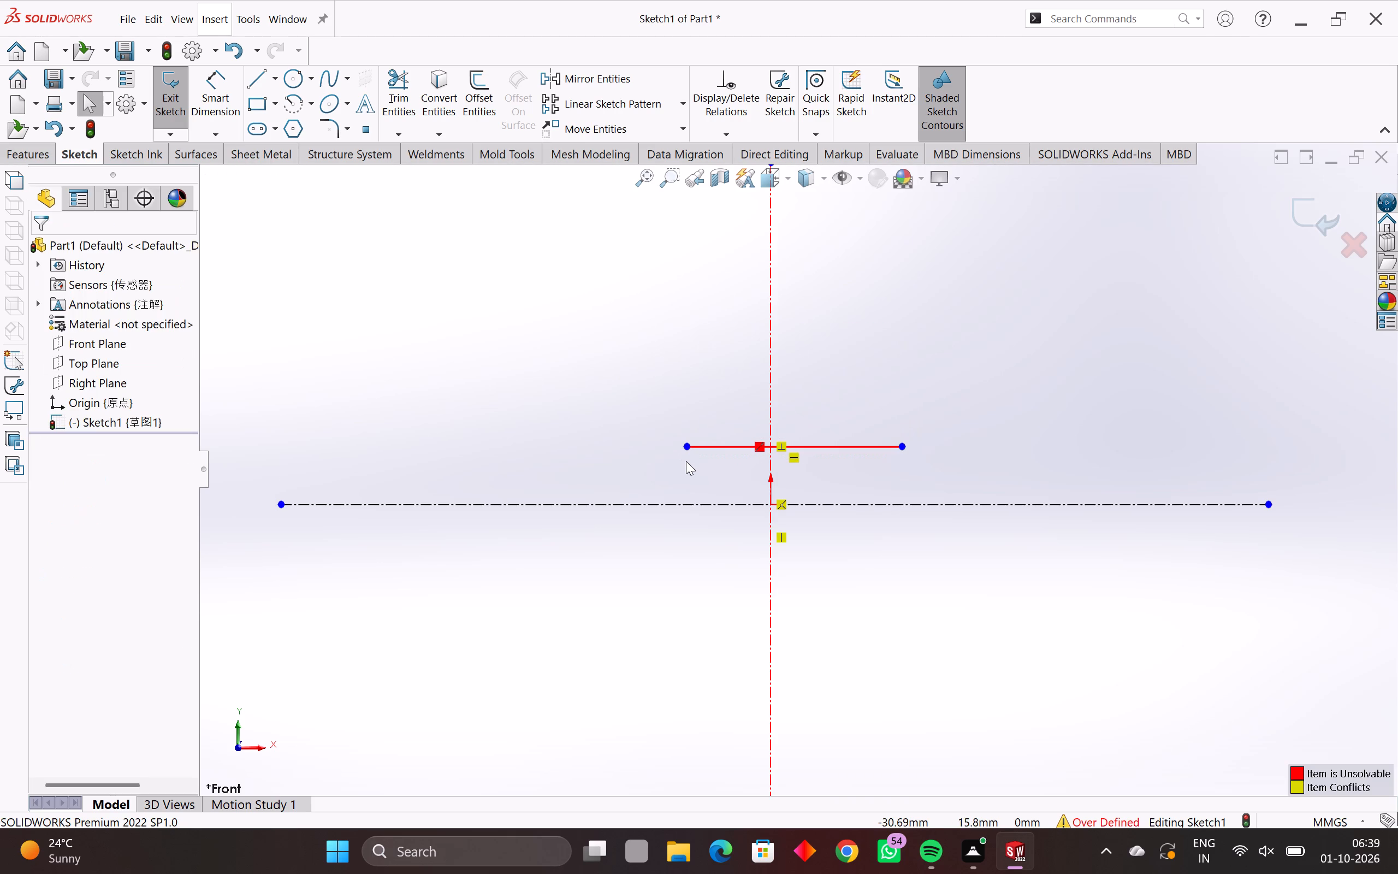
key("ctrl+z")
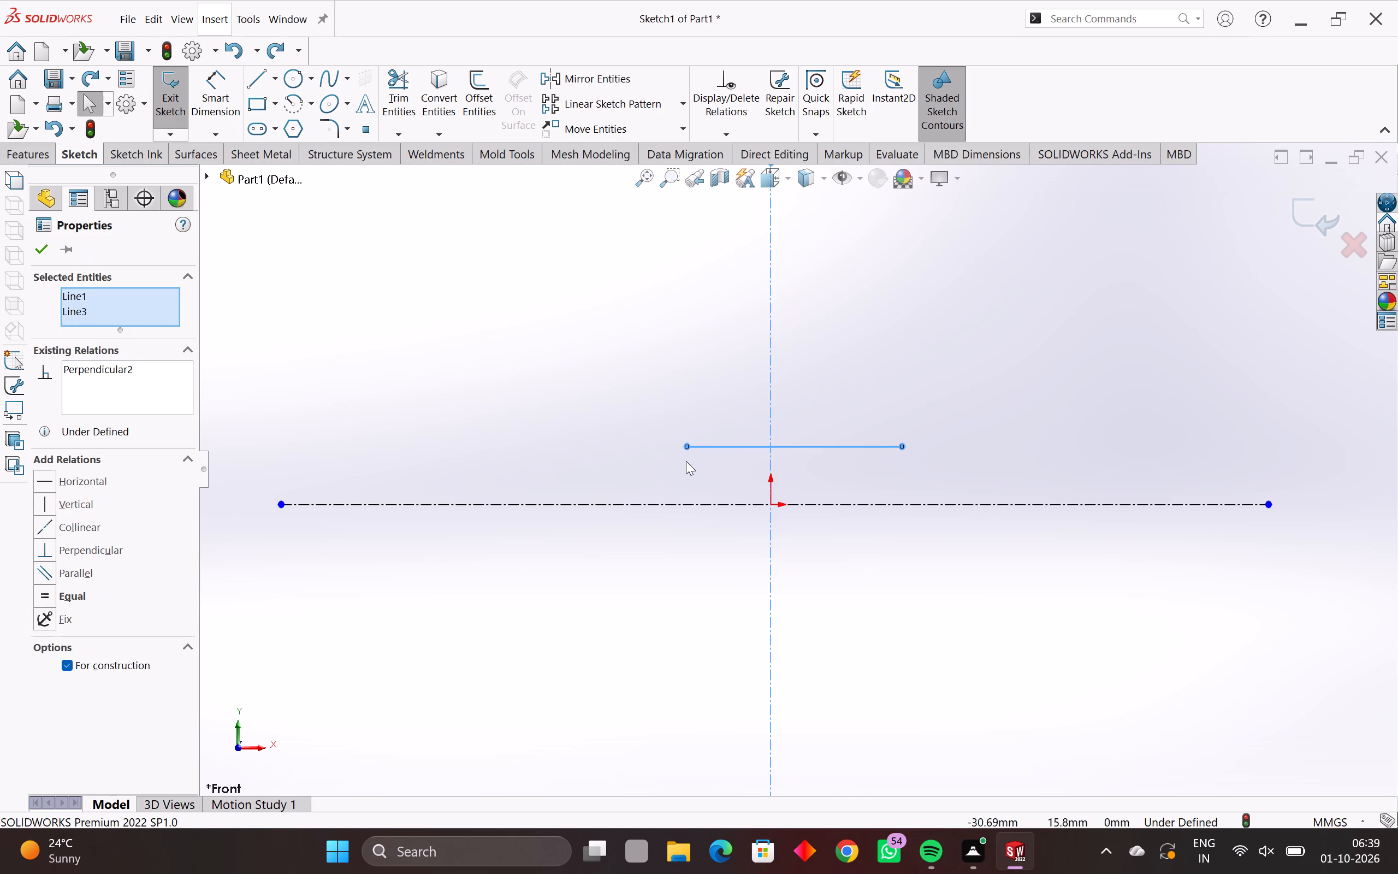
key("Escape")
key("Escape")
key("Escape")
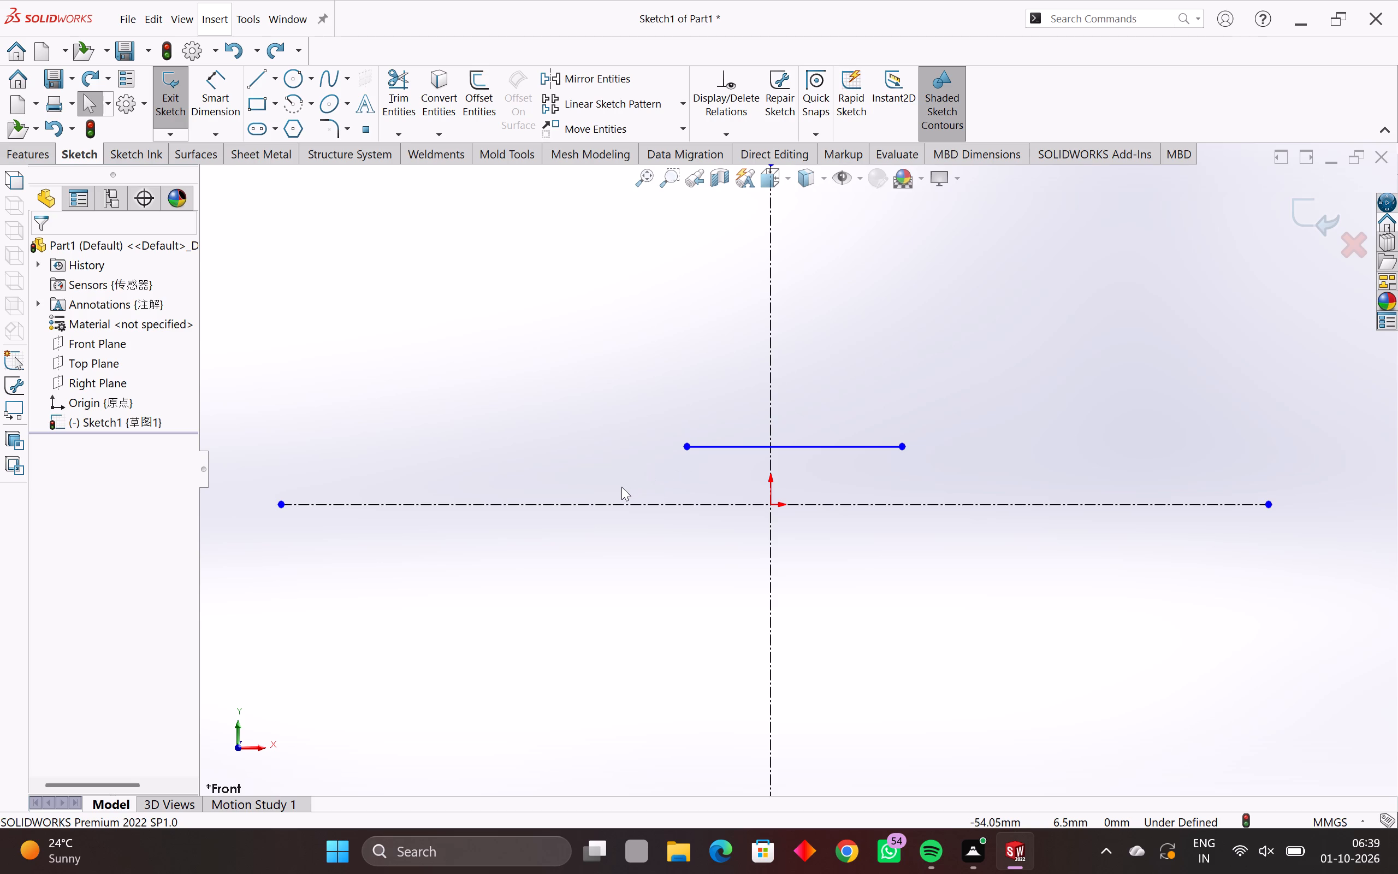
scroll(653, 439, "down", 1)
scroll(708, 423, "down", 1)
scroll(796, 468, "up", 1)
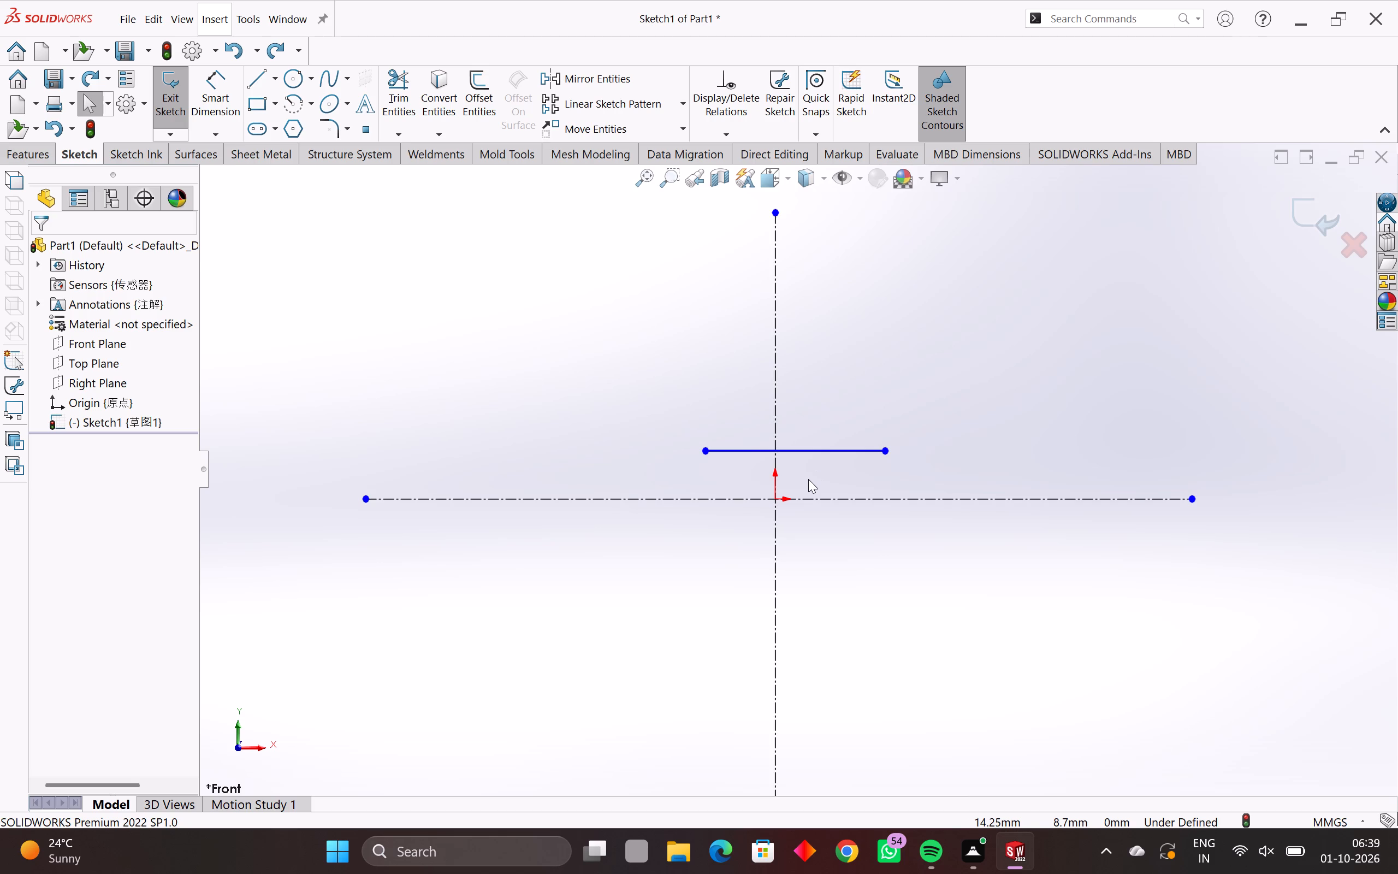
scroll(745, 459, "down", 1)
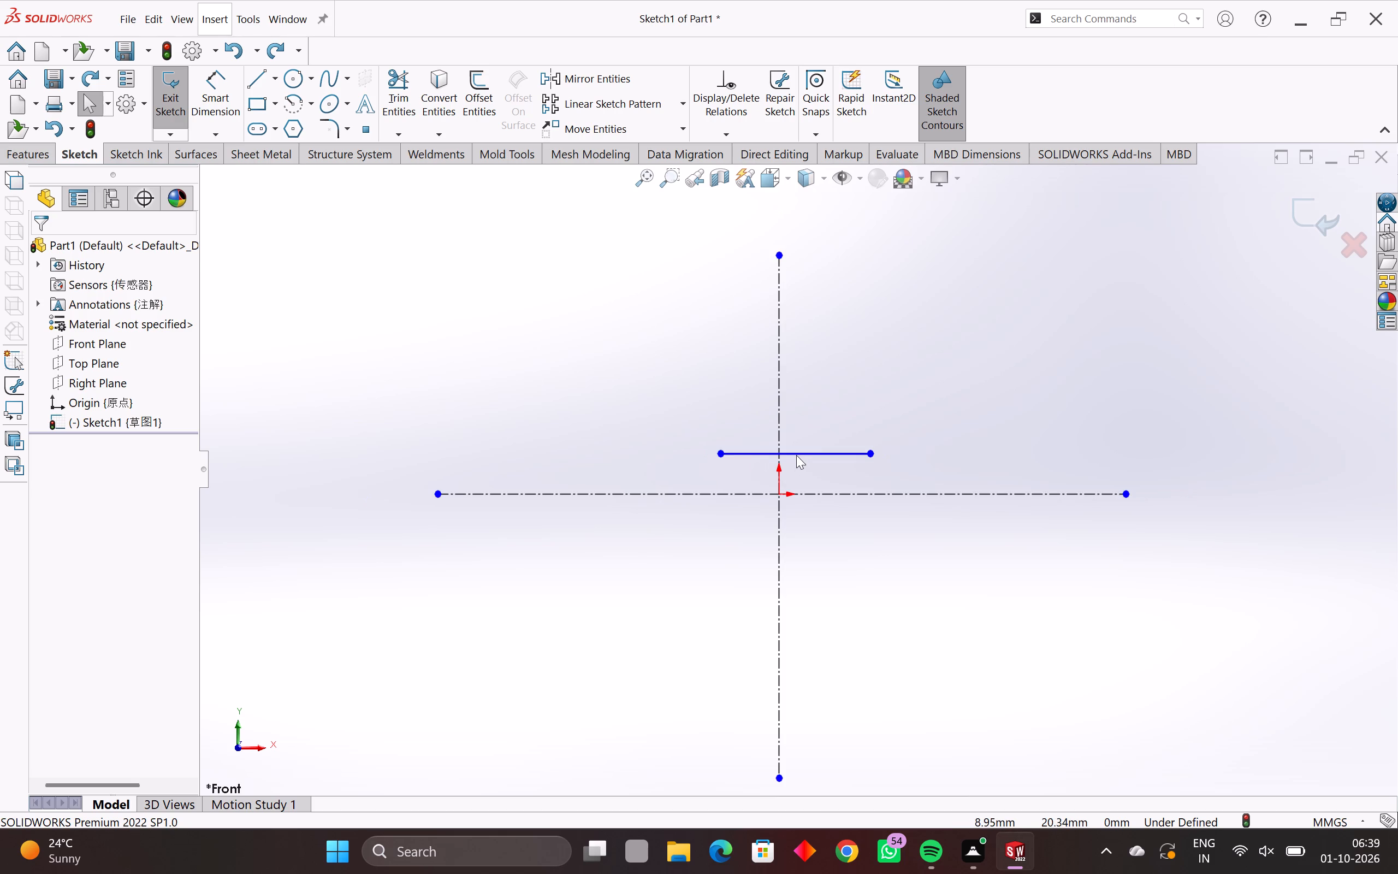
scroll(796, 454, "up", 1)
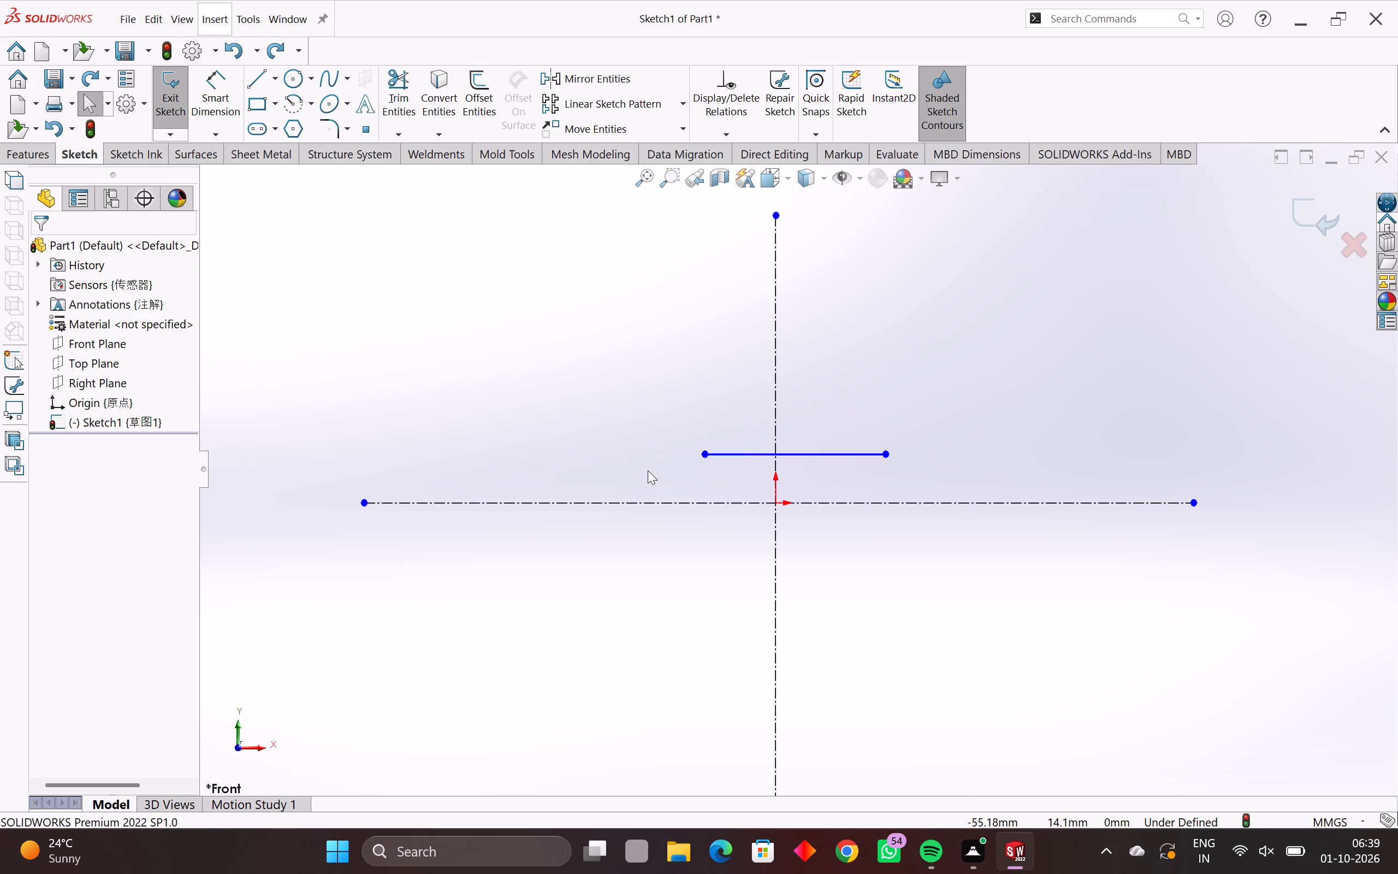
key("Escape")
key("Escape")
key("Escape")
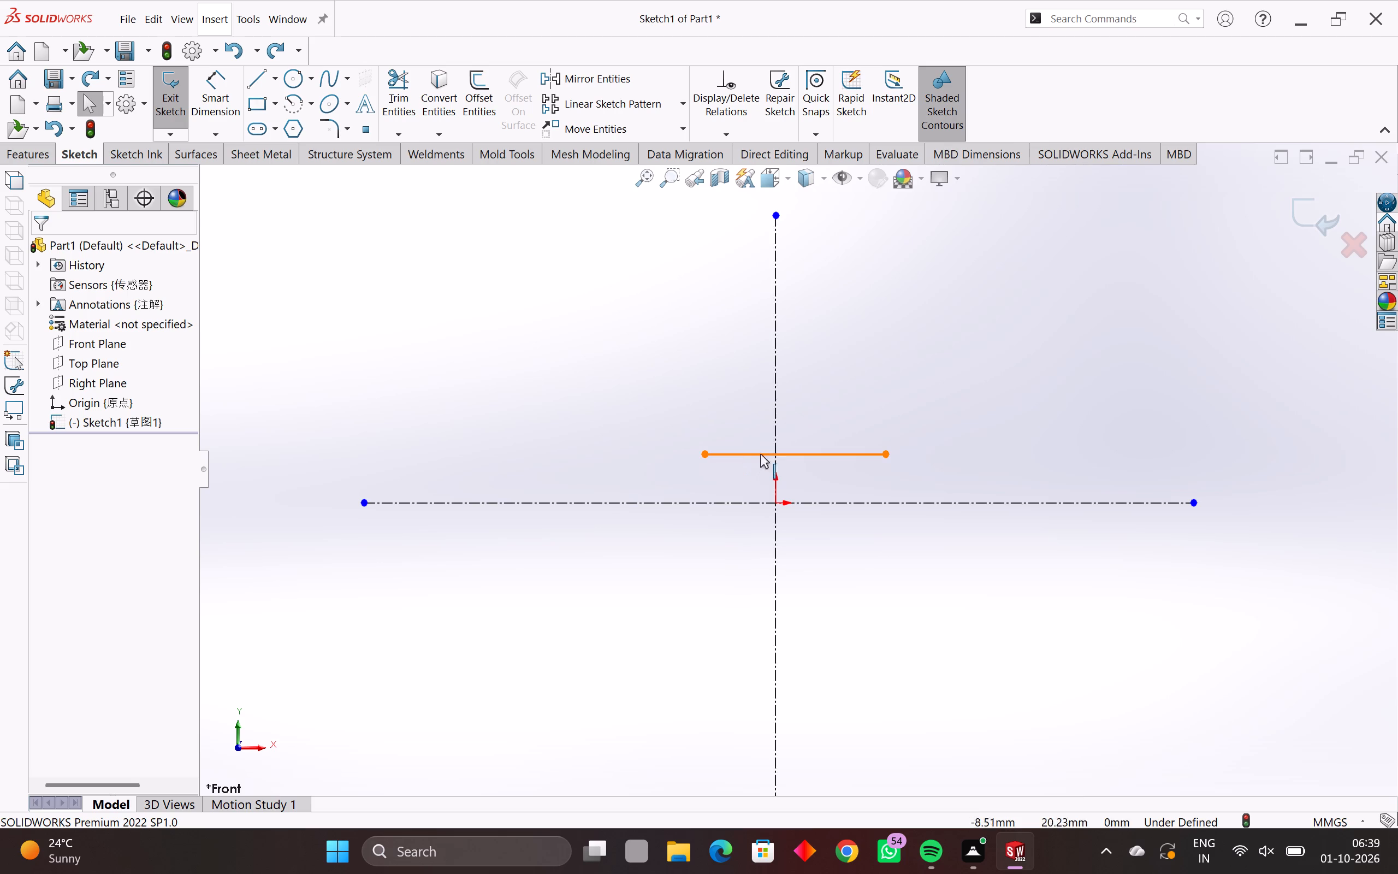
Examine the properties, existing relations and additional parameters of the horizontal profile line and the vertical construction centerline.
left_click(812, 451)
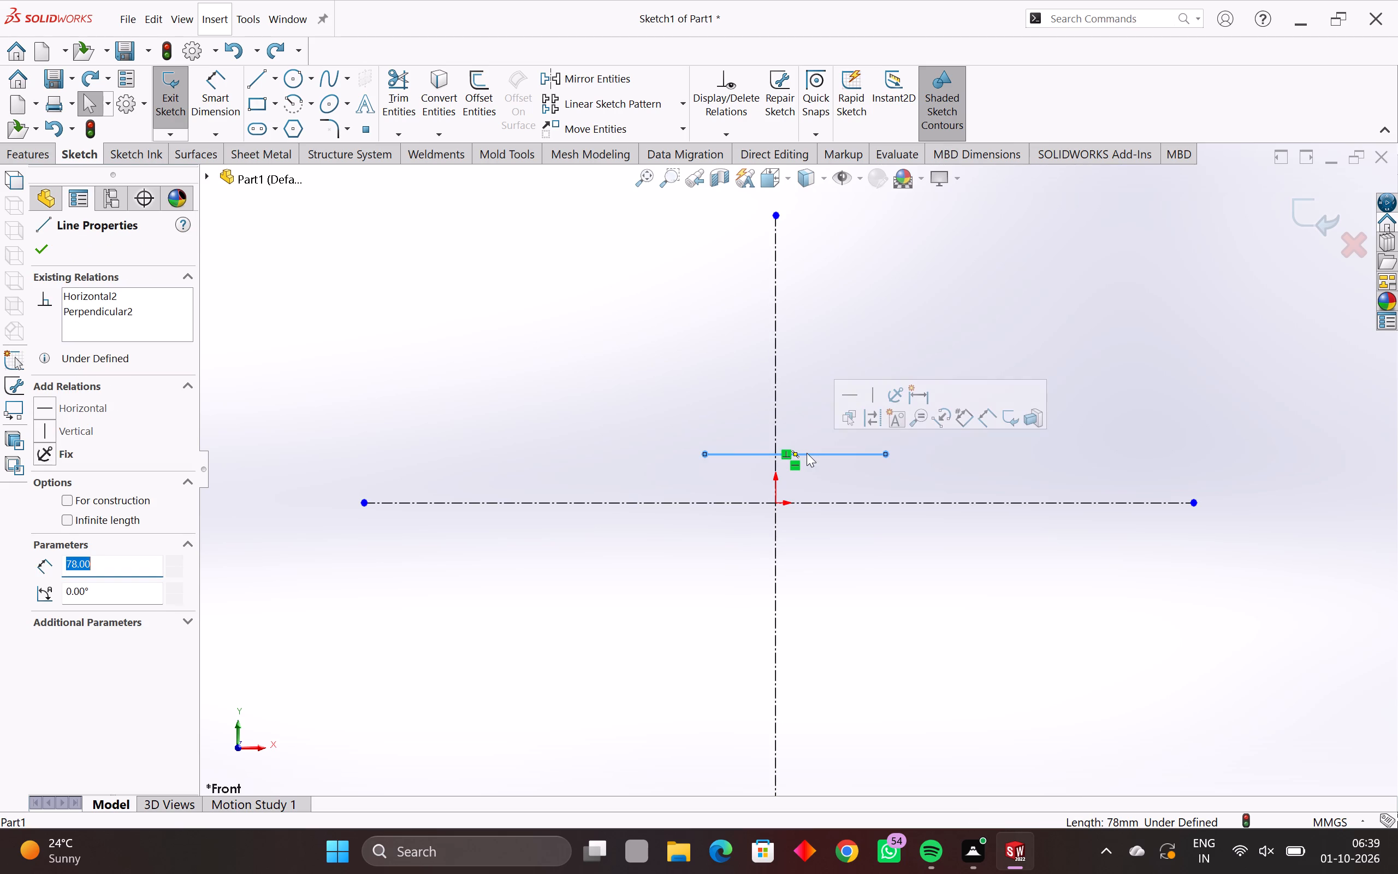
left_click(774, 402)
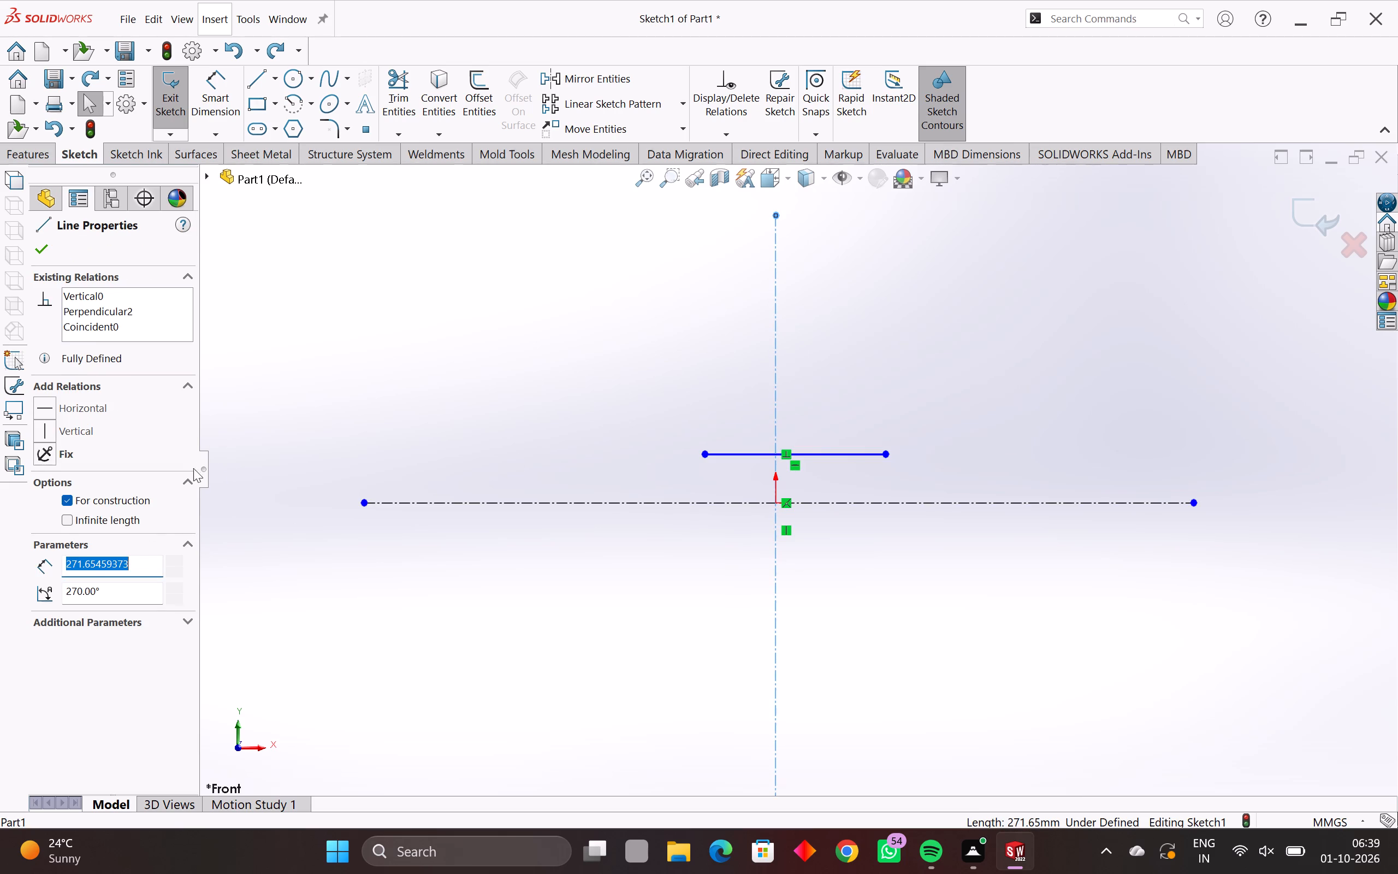
left_click(191, 619)
scroll(192, 619, "down", 3)
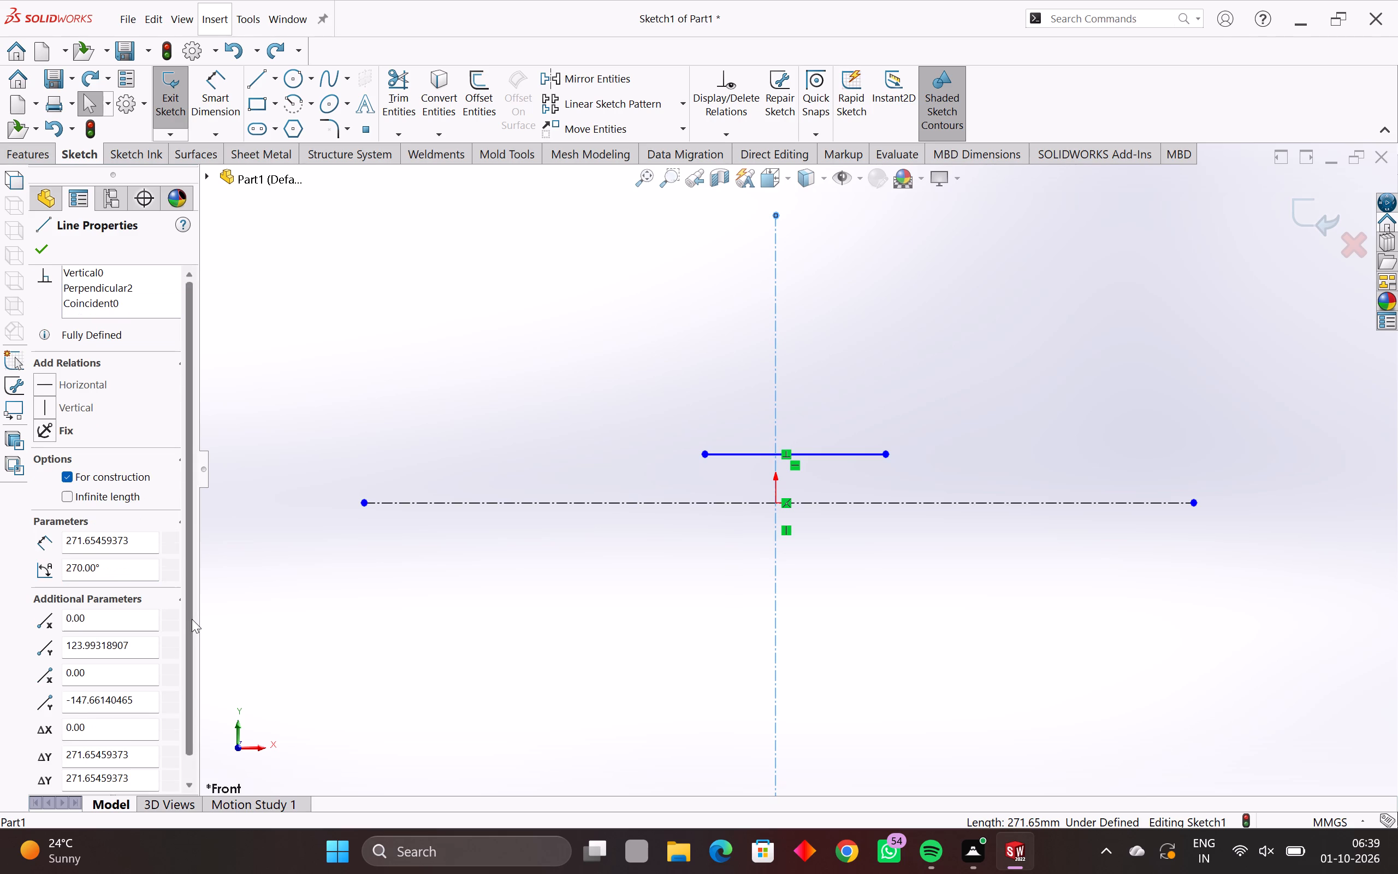
key("Escape")
key("Escape")
key("Escape")
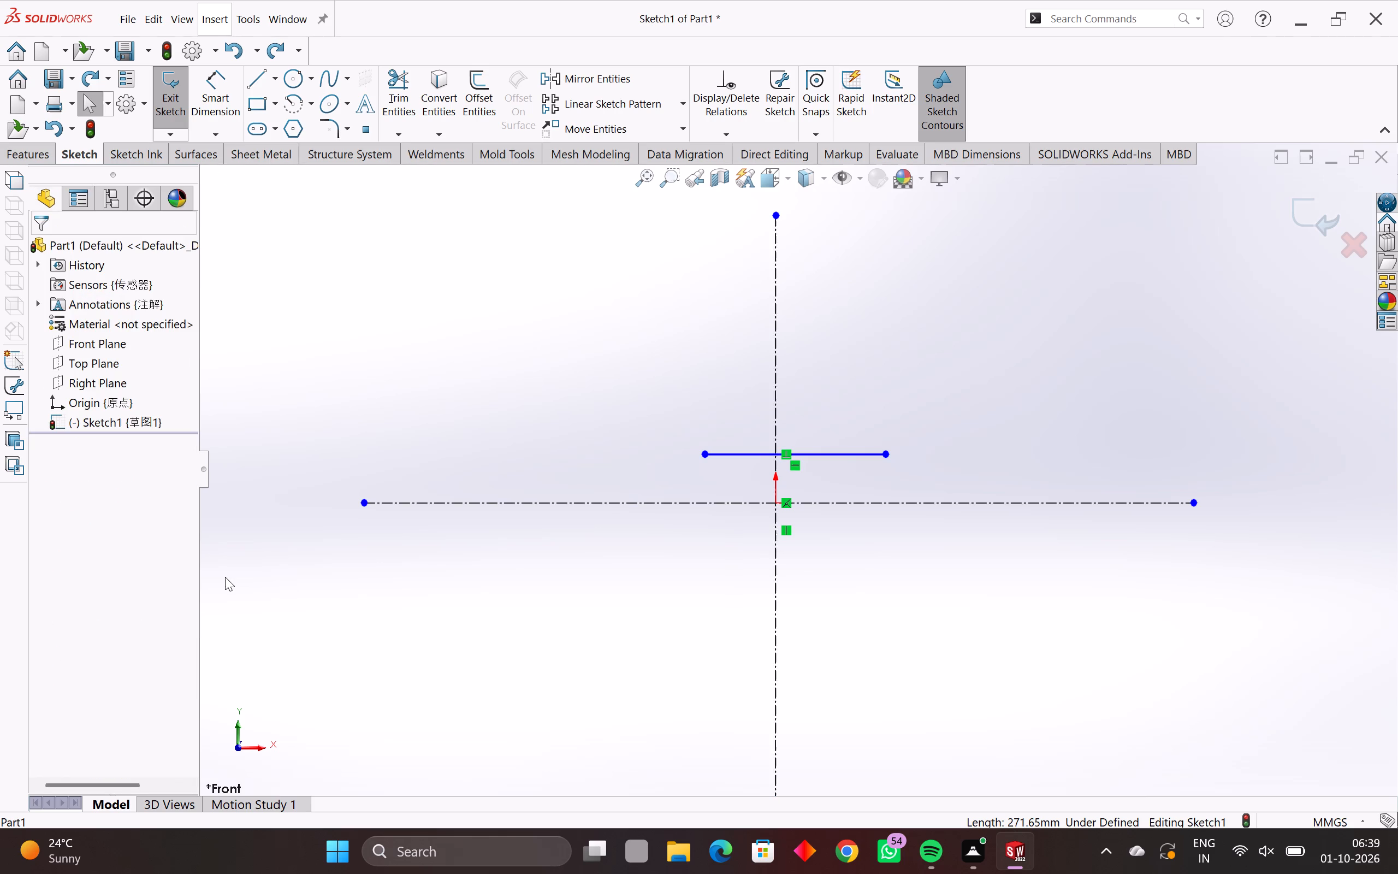
key("Escape")
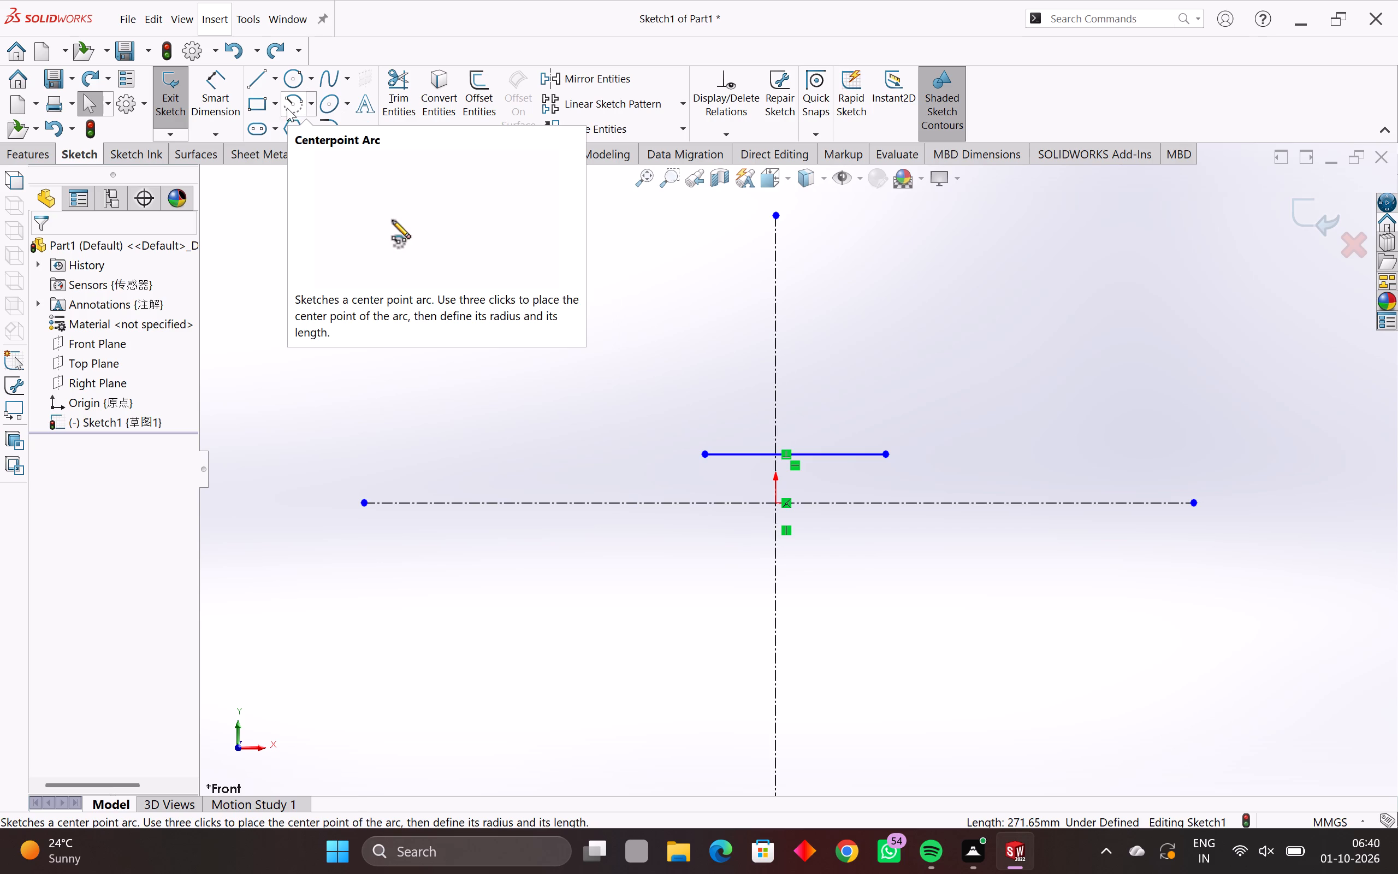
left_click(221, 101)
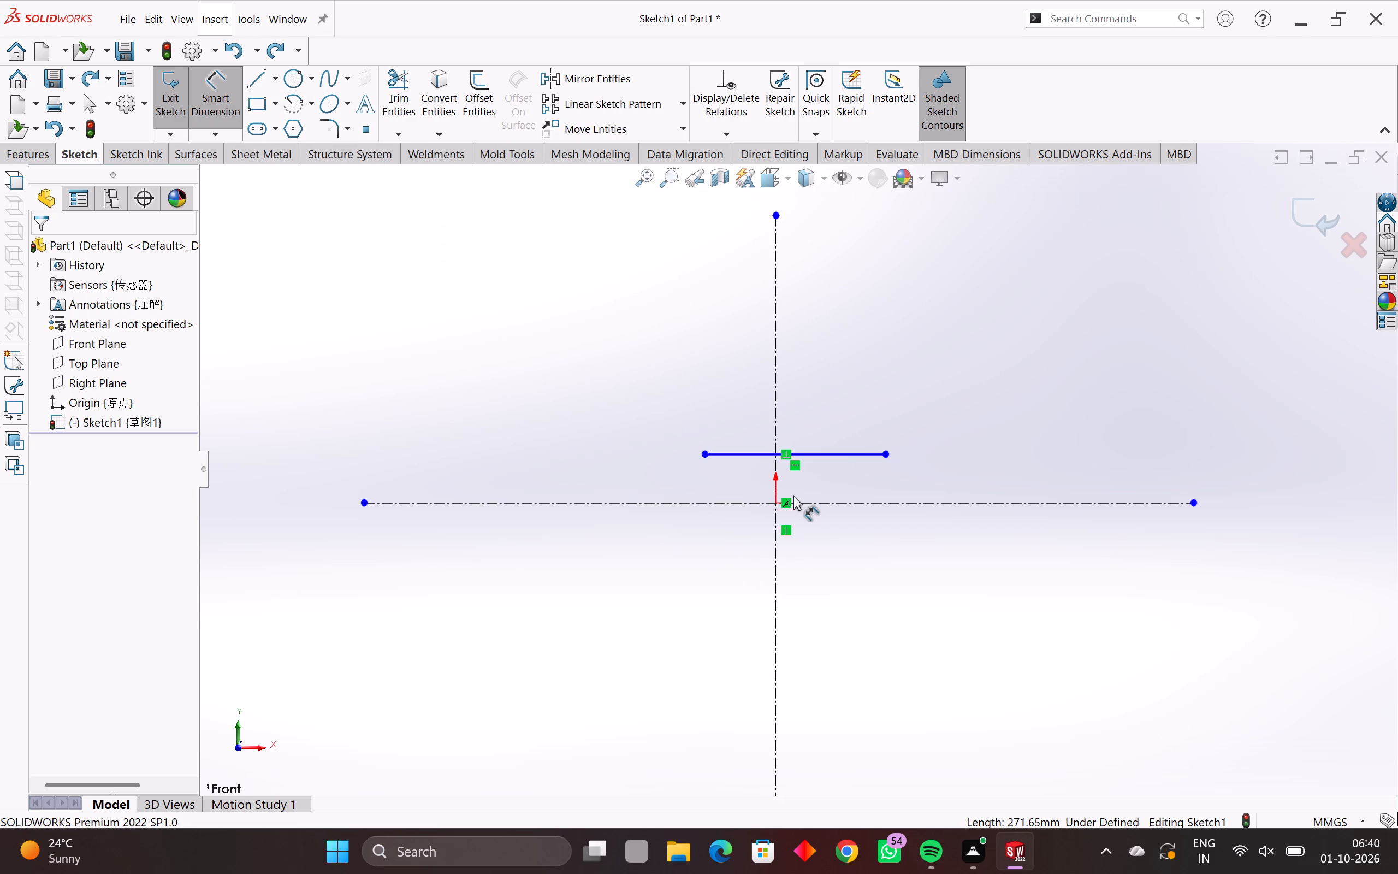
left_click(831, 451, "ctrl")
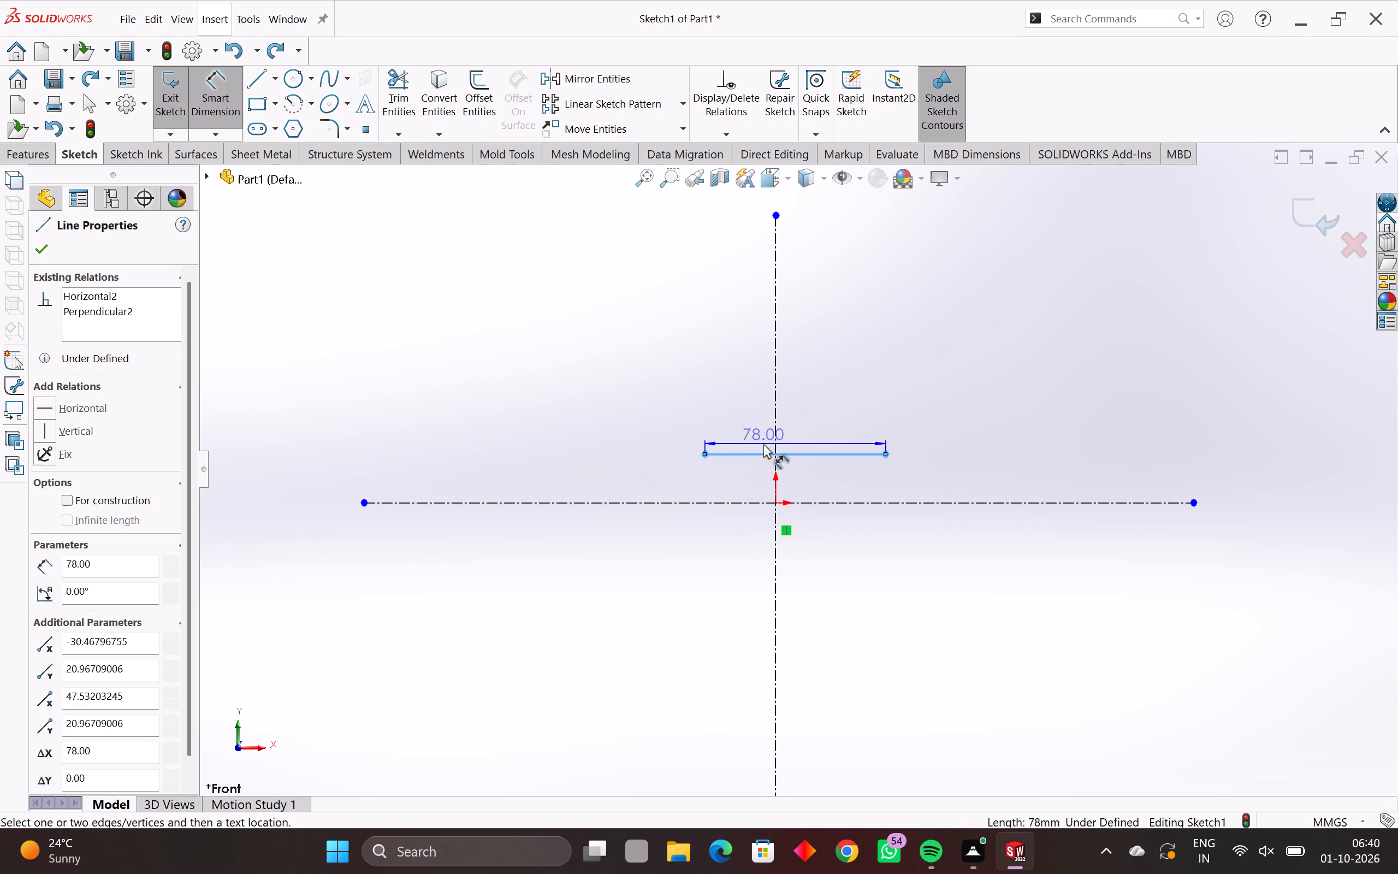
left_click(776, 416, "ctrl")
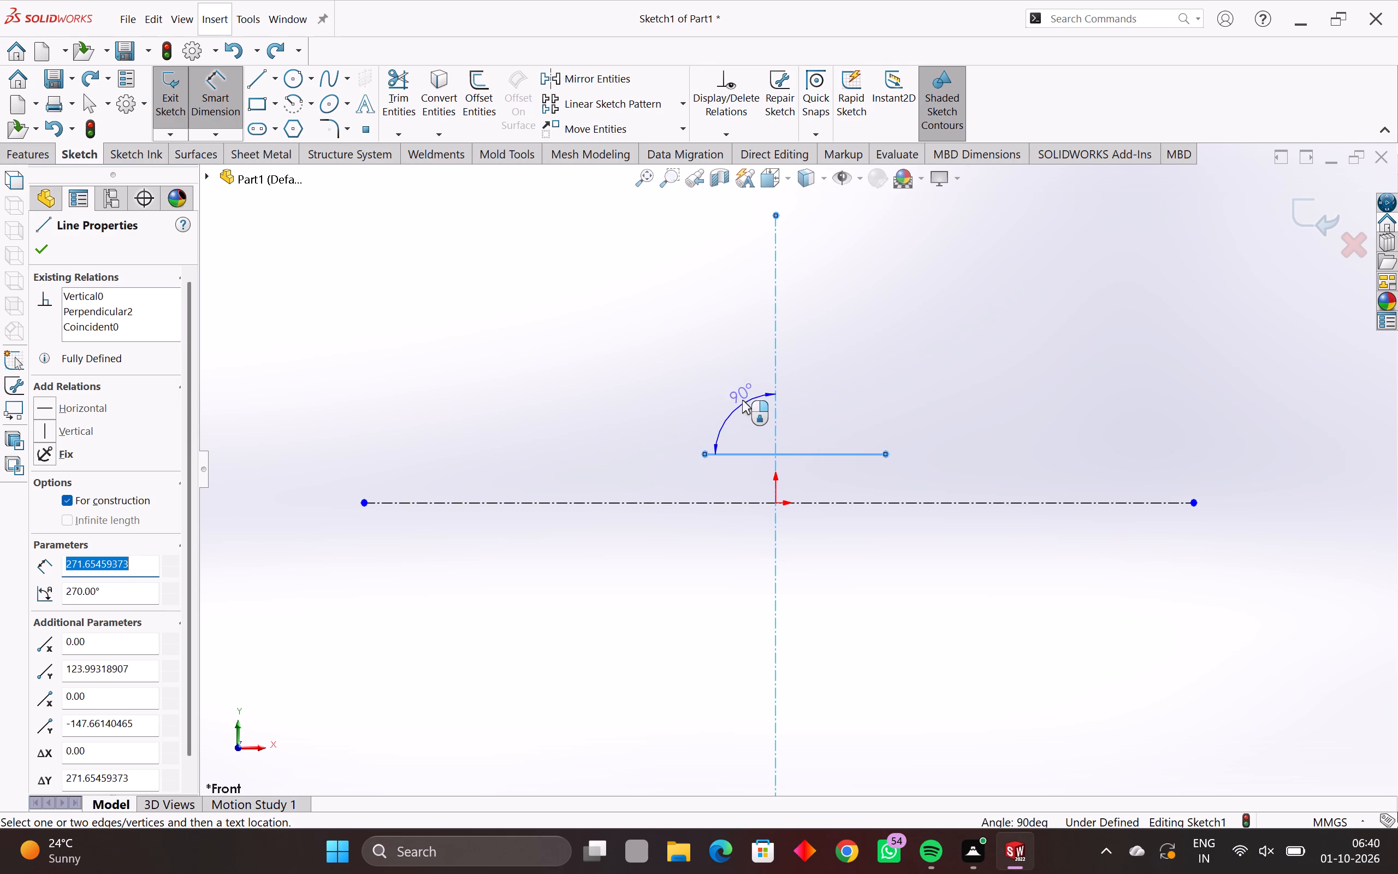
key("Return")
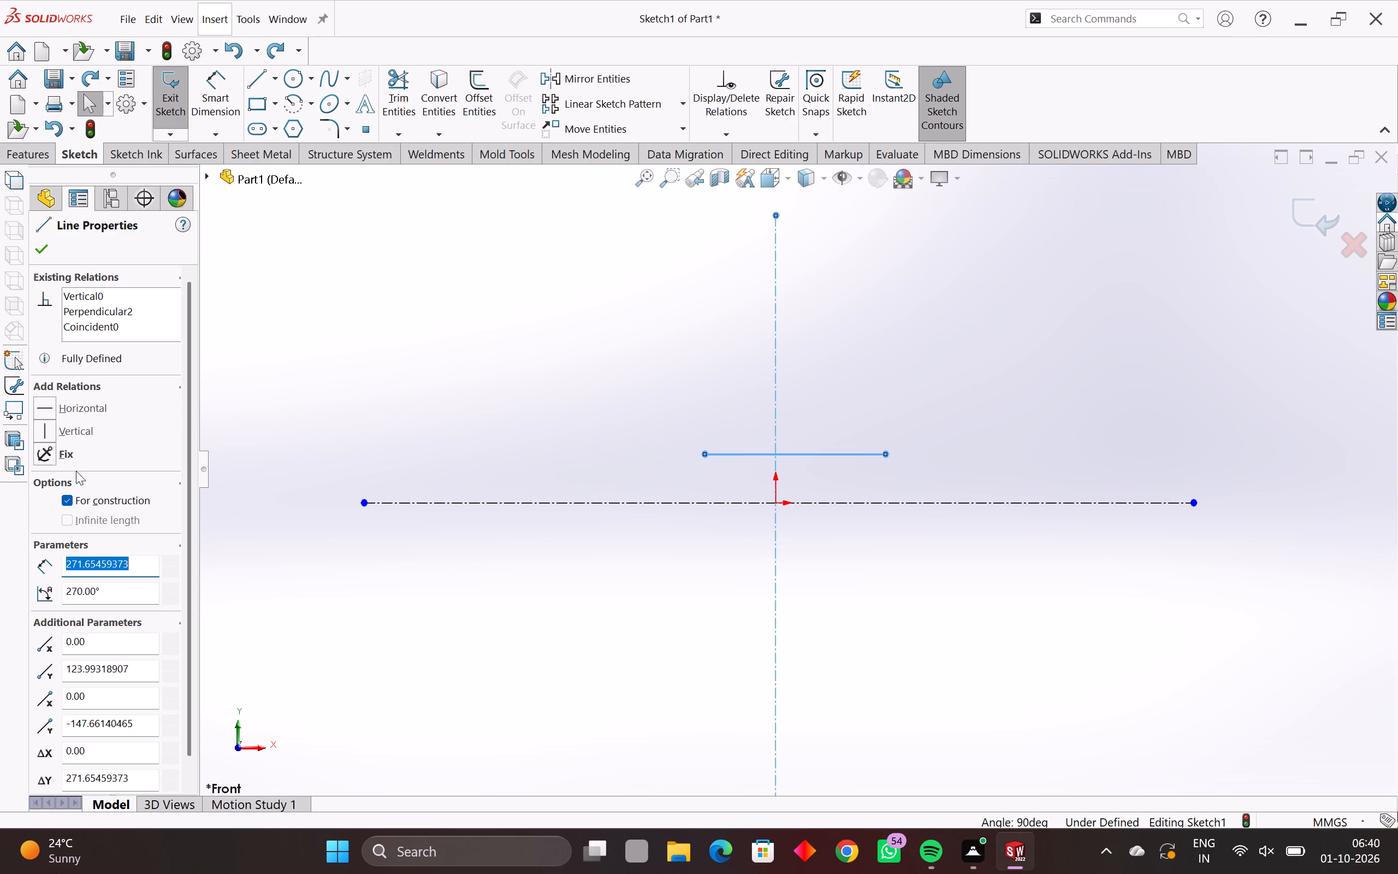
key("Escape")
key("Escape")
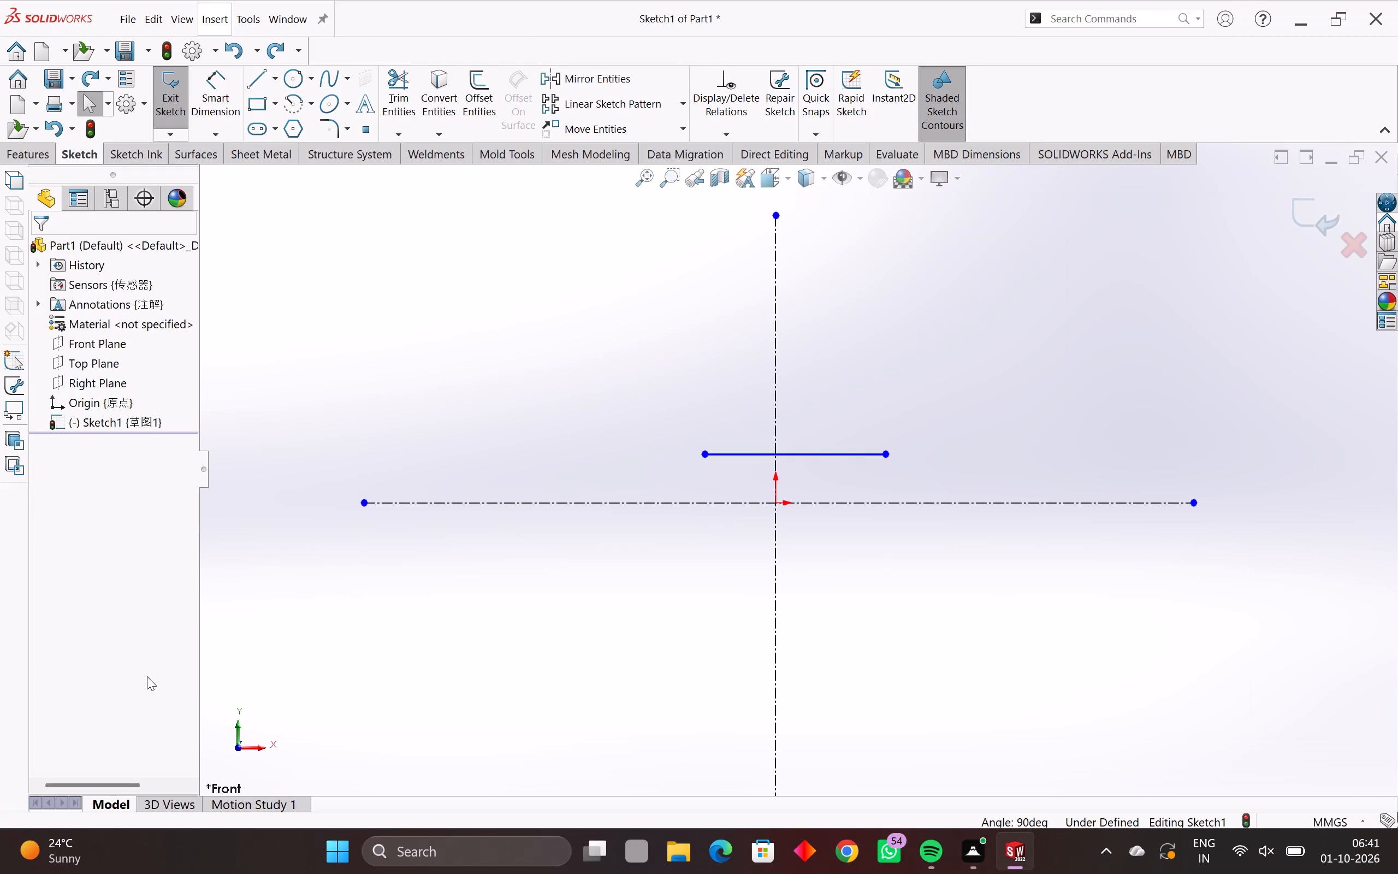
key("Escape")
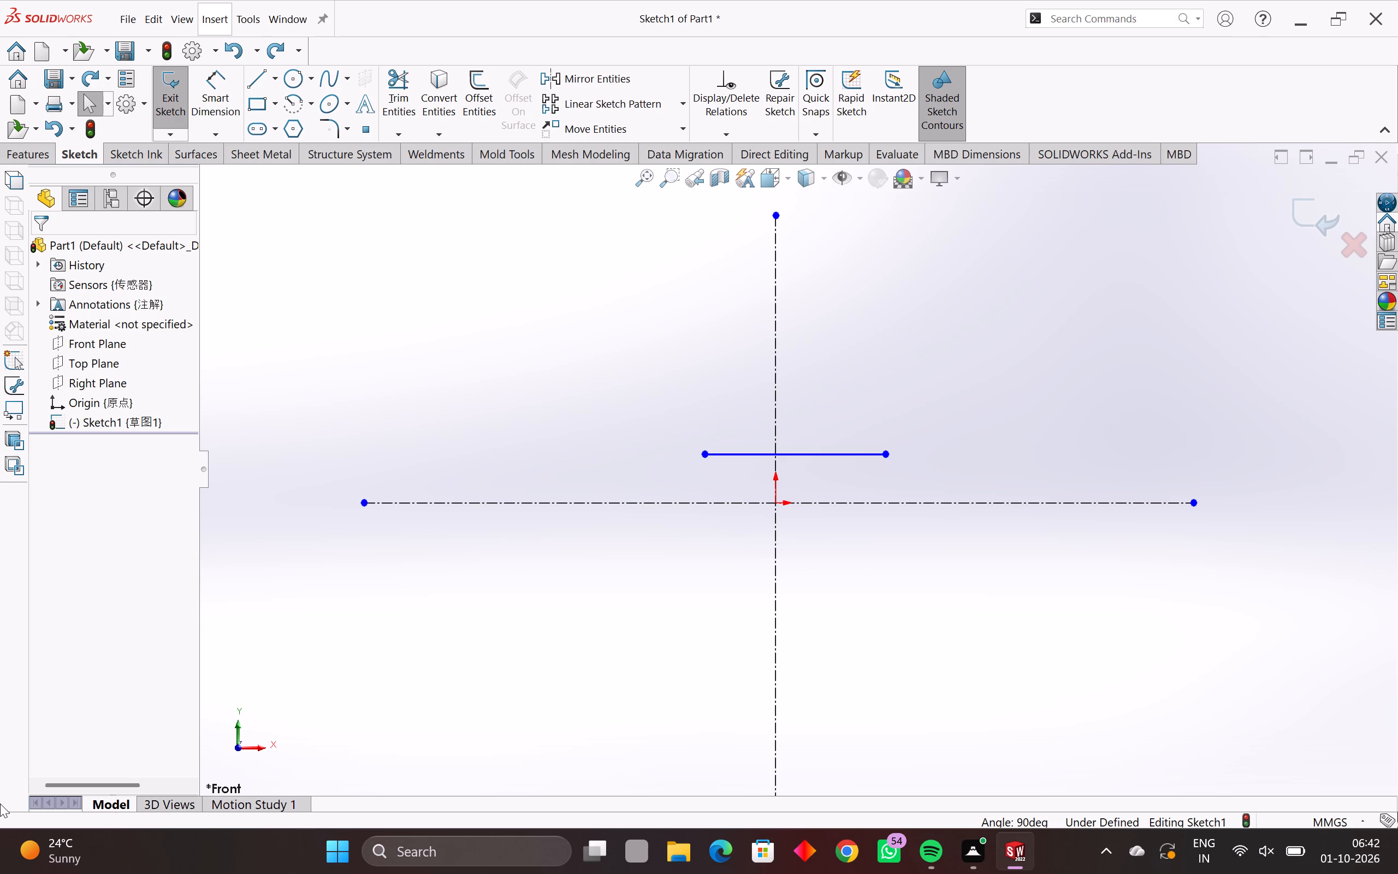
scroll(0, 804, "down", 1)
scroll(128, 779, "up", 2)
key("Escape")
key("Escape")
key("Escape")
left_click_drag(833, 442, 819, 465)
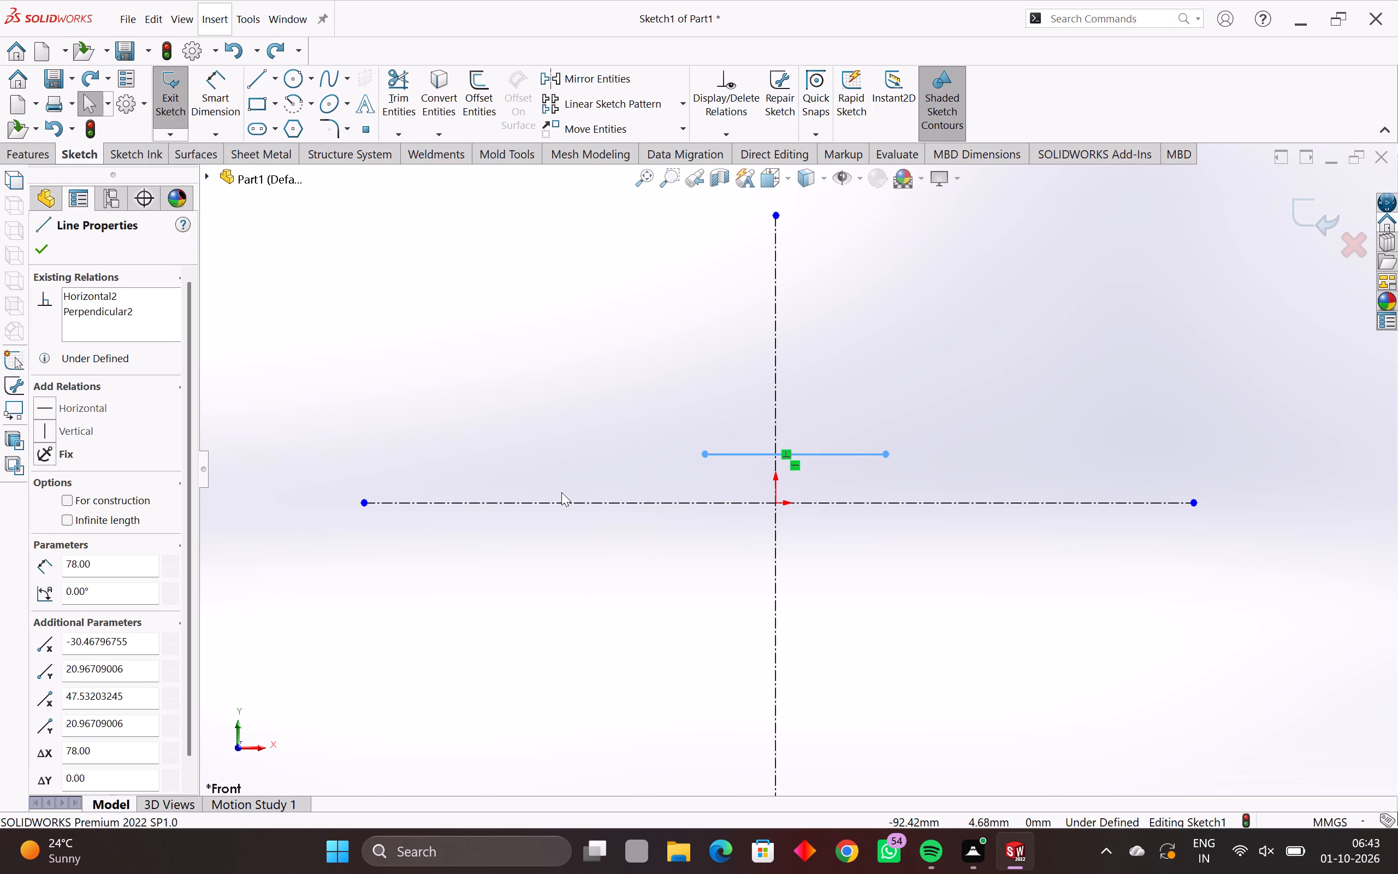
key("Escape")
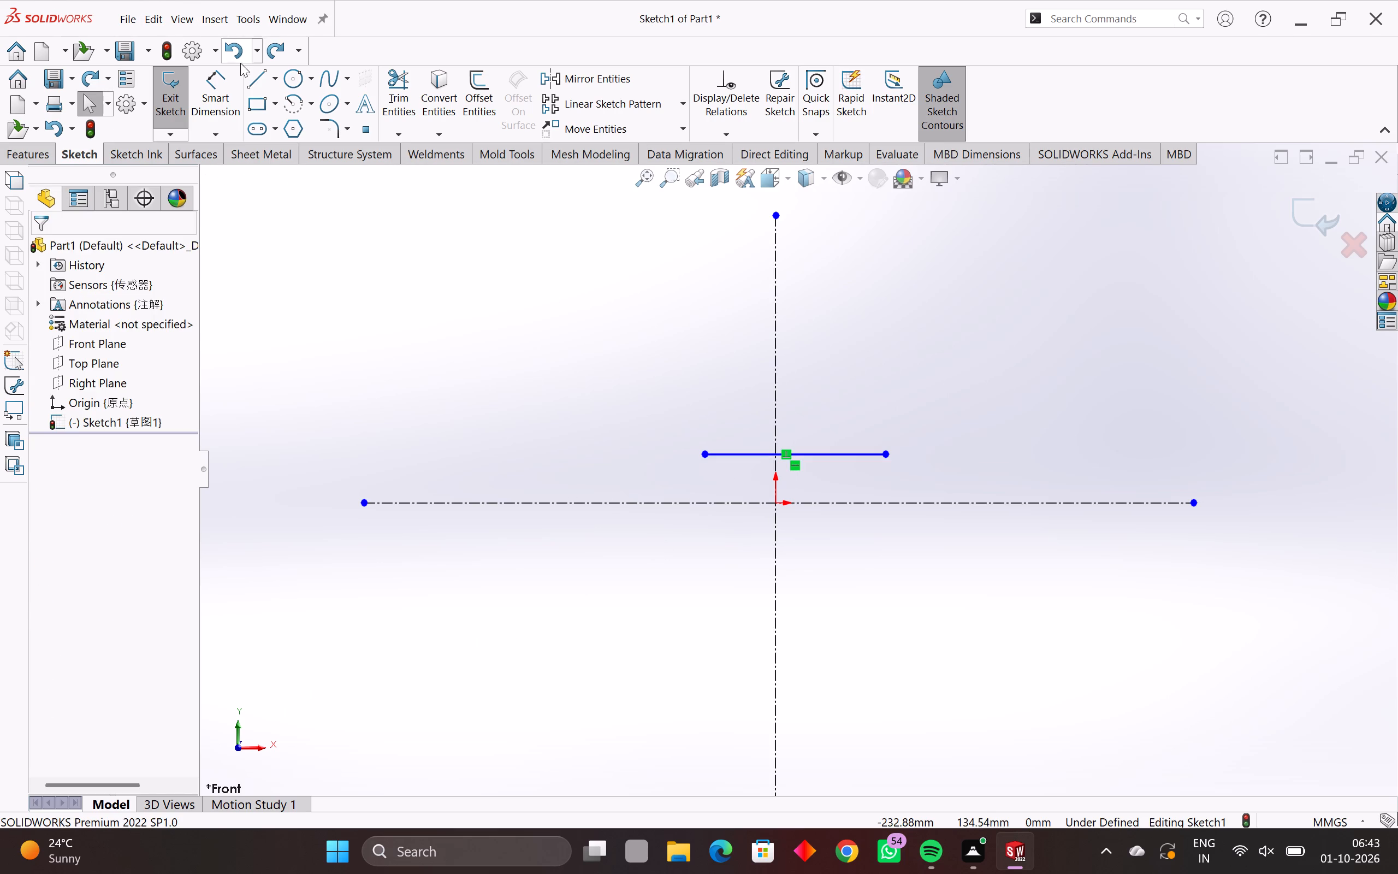
Dimension the horizontal profile line's length at 78 mm, placing the dimension above the line.
left_click(220, 74)
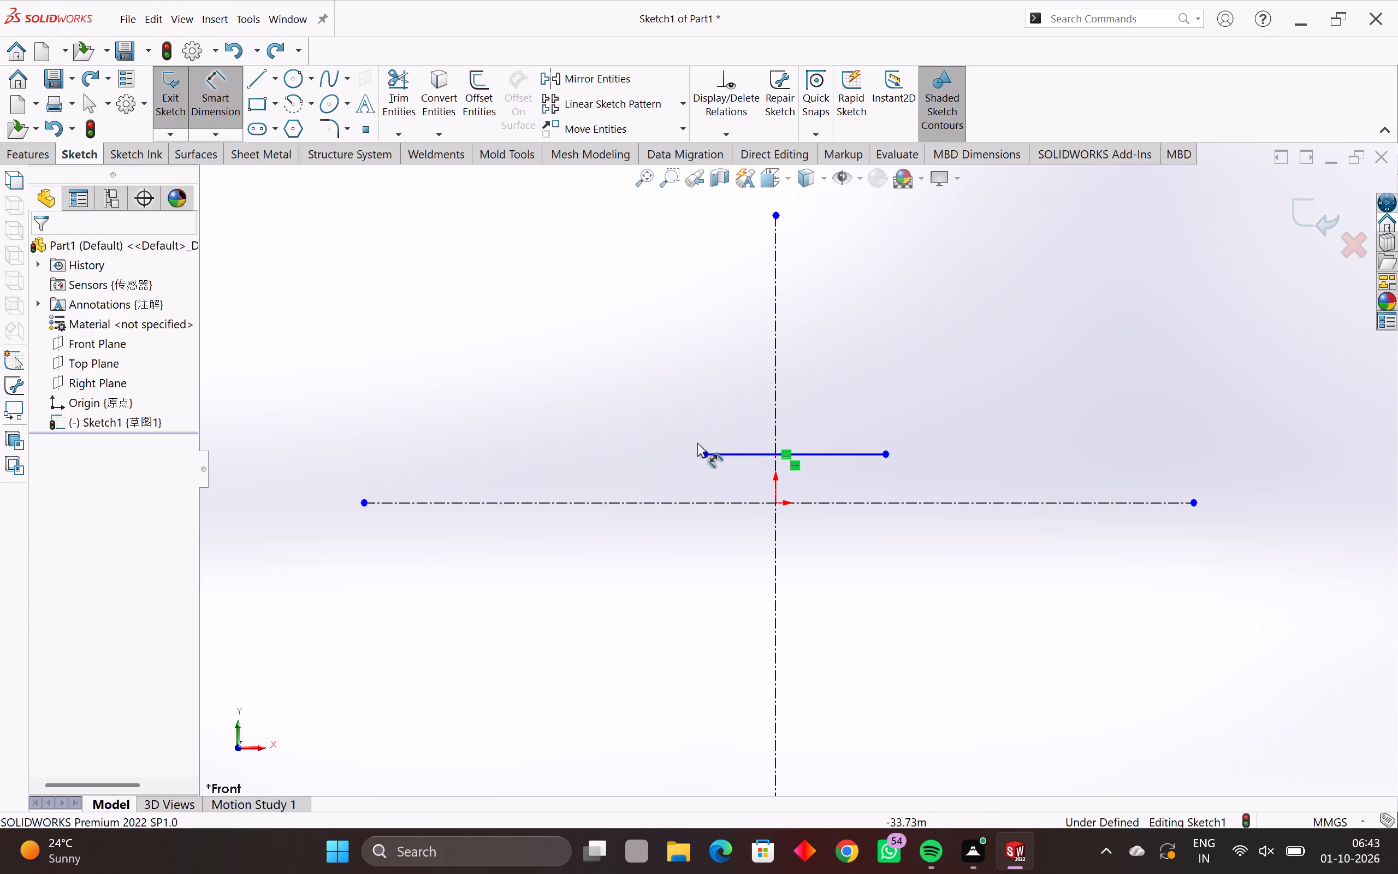
left_click(713, 455)
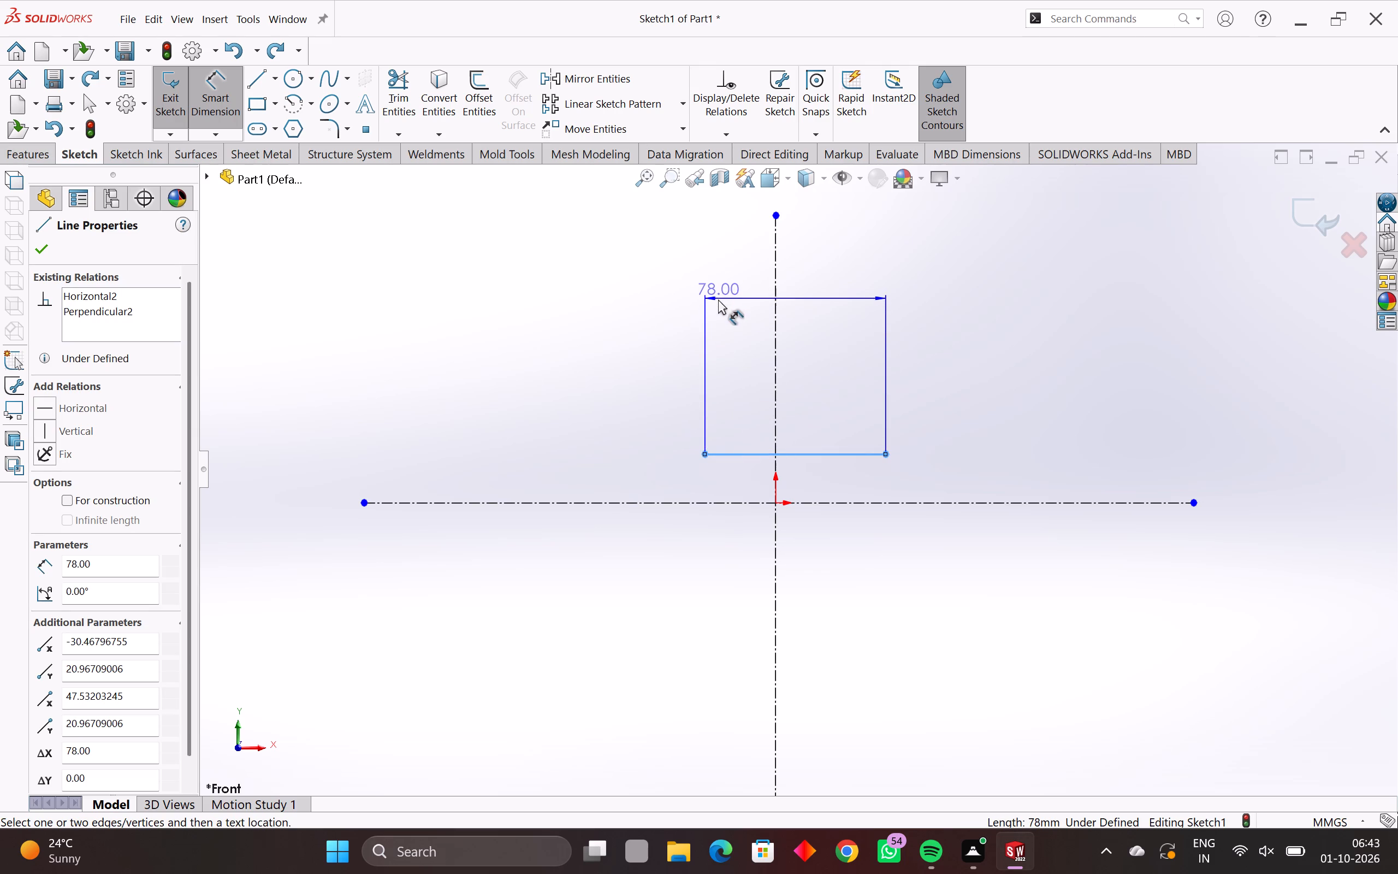
left_click(716, 319)
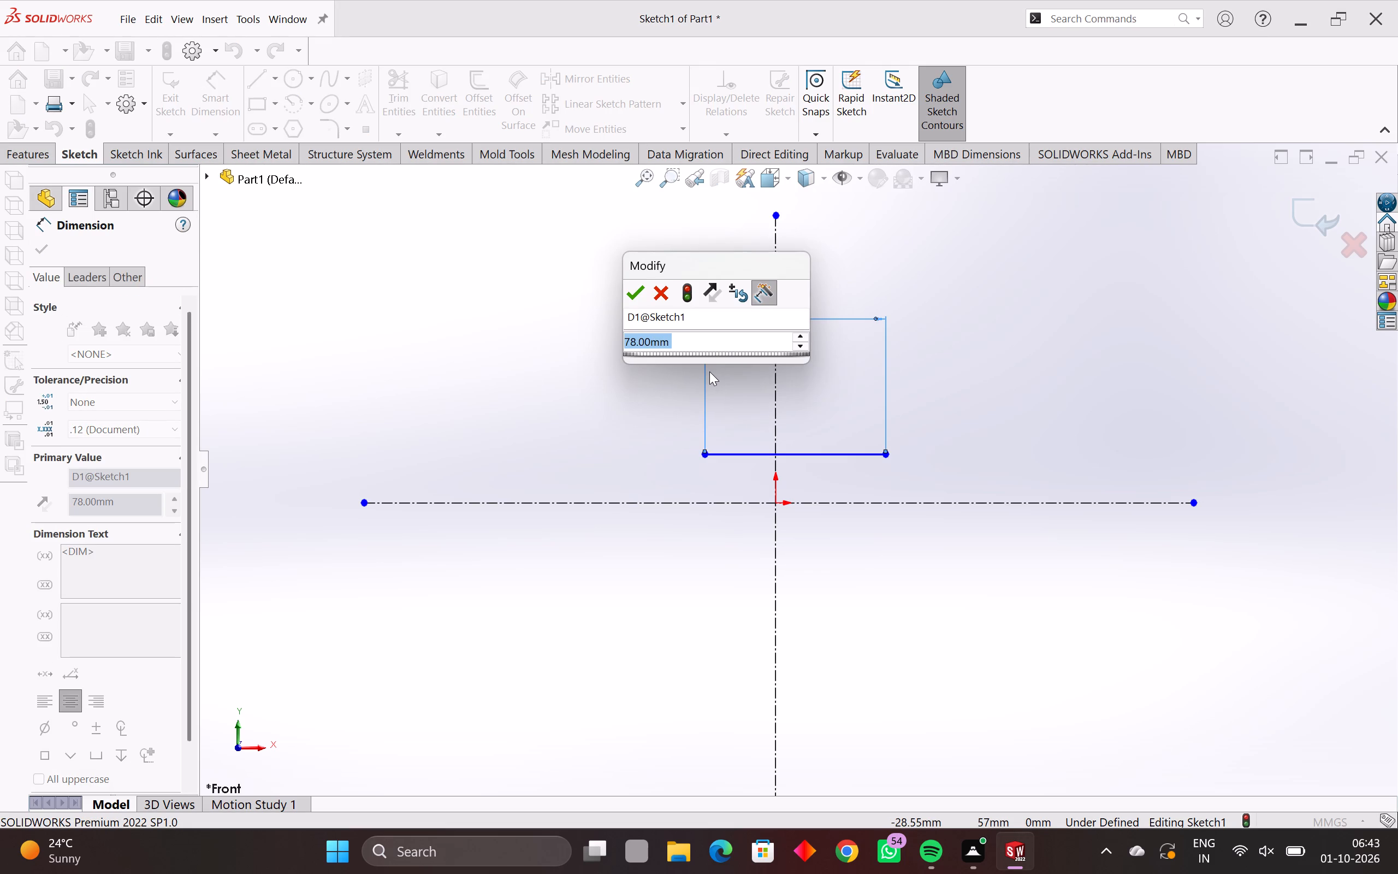
key("Return")
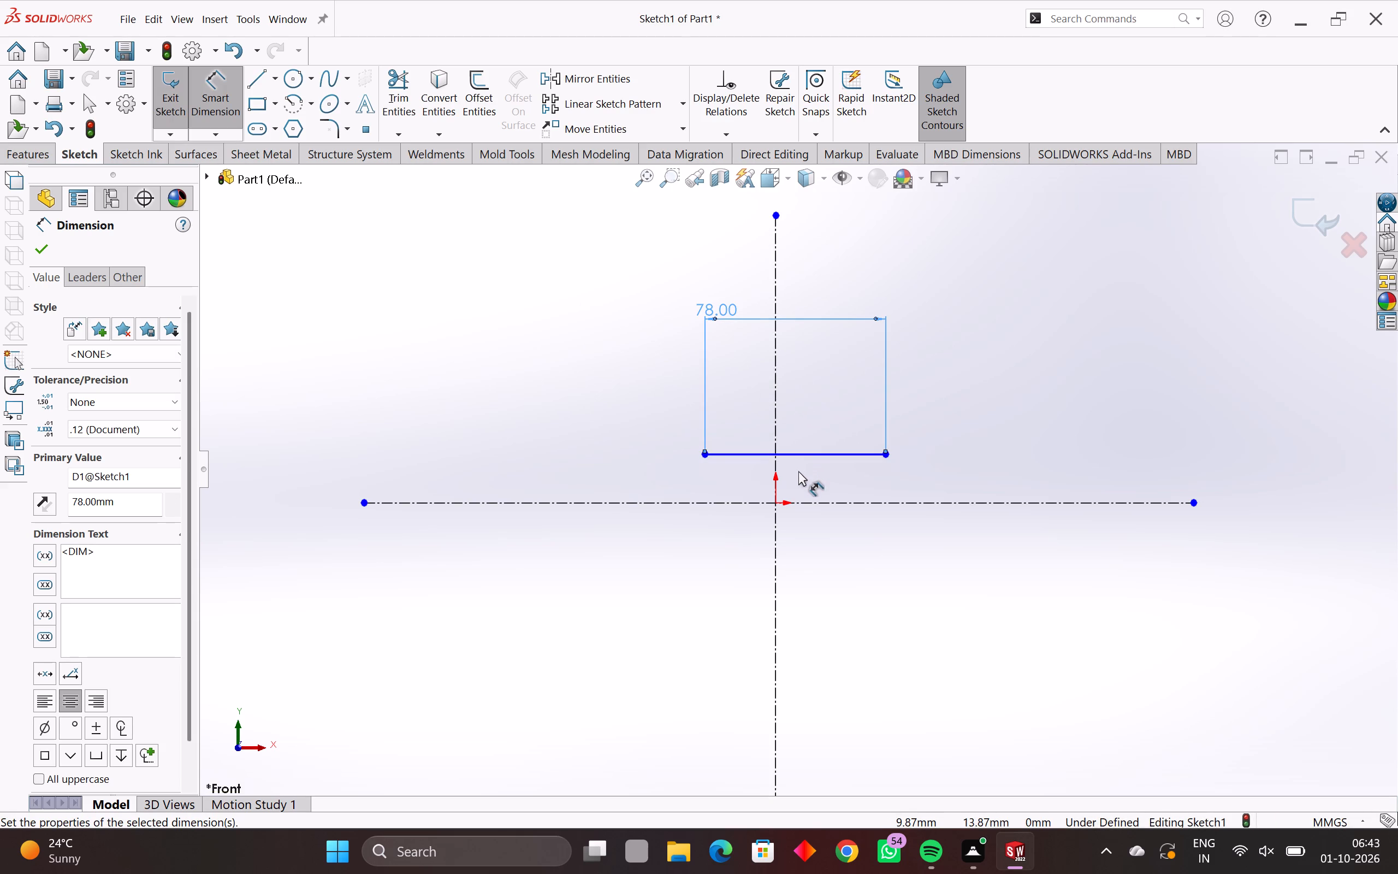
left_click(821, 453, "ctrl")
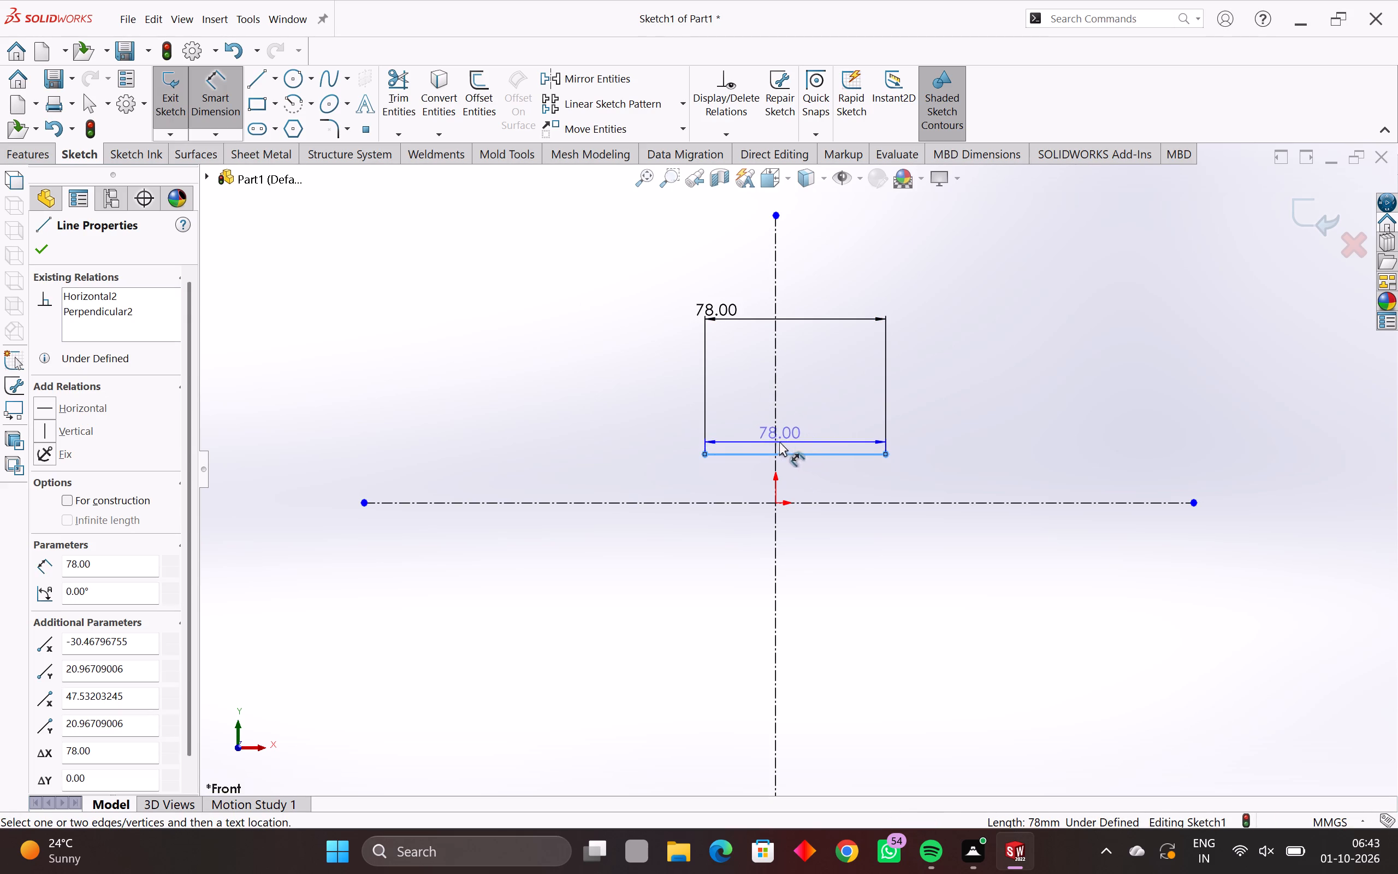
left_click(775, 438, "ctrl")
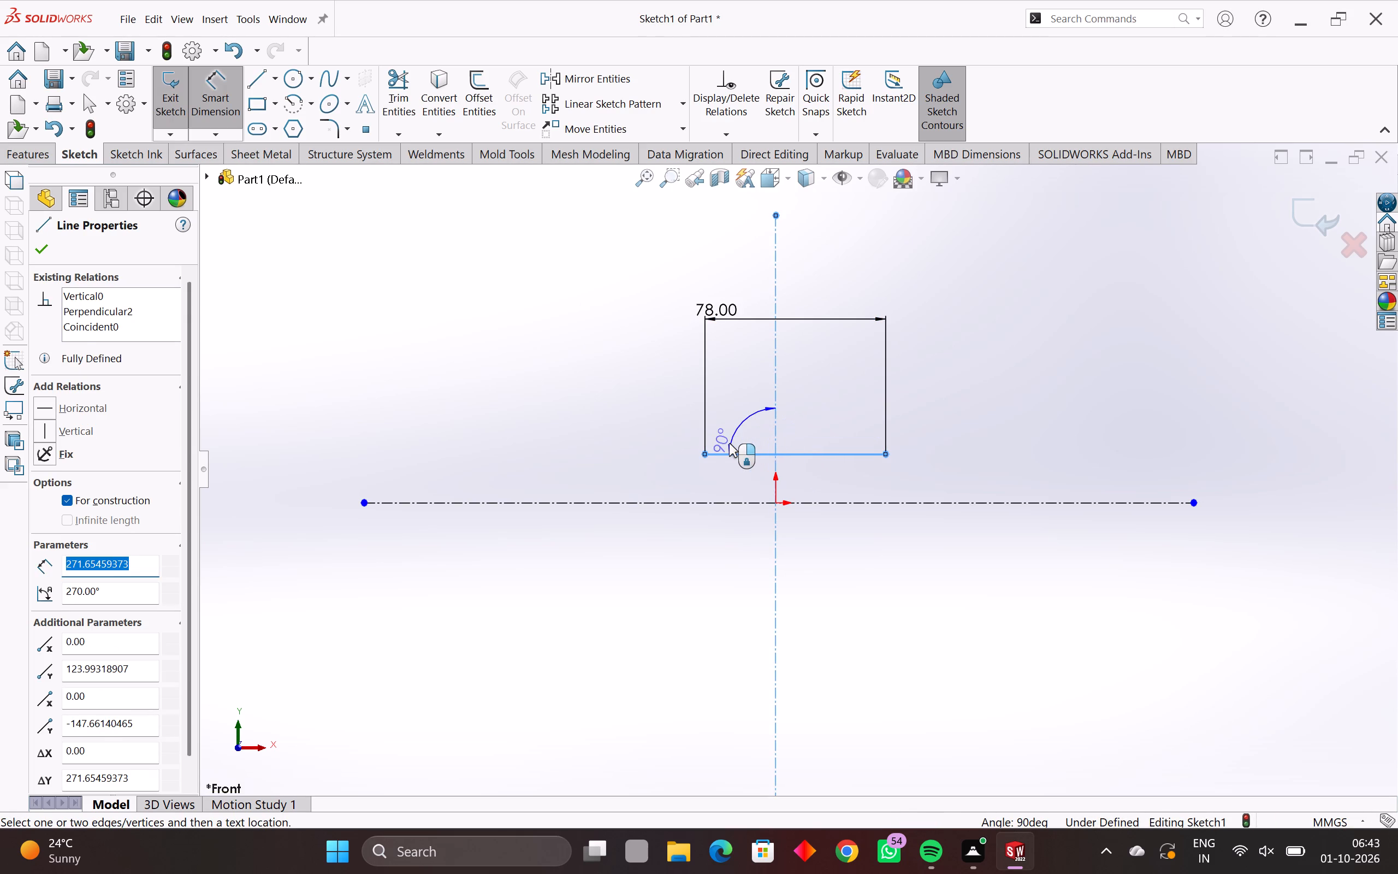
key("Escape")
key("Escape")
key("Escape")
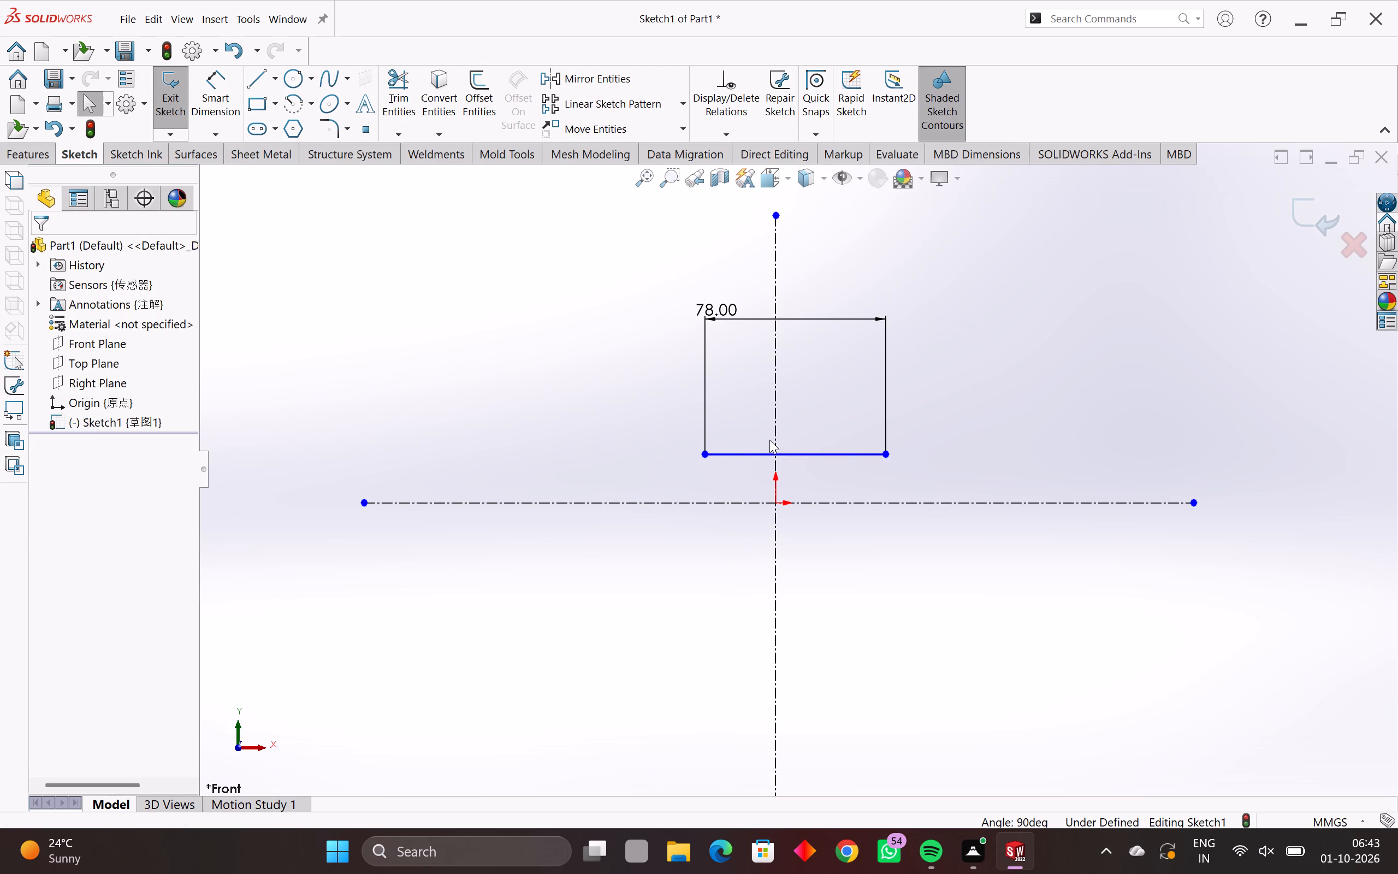
Examine the existing and available relations between the horizontal profile line and each of the two construction centerlines.
left_click(755, 454, "ctrl")
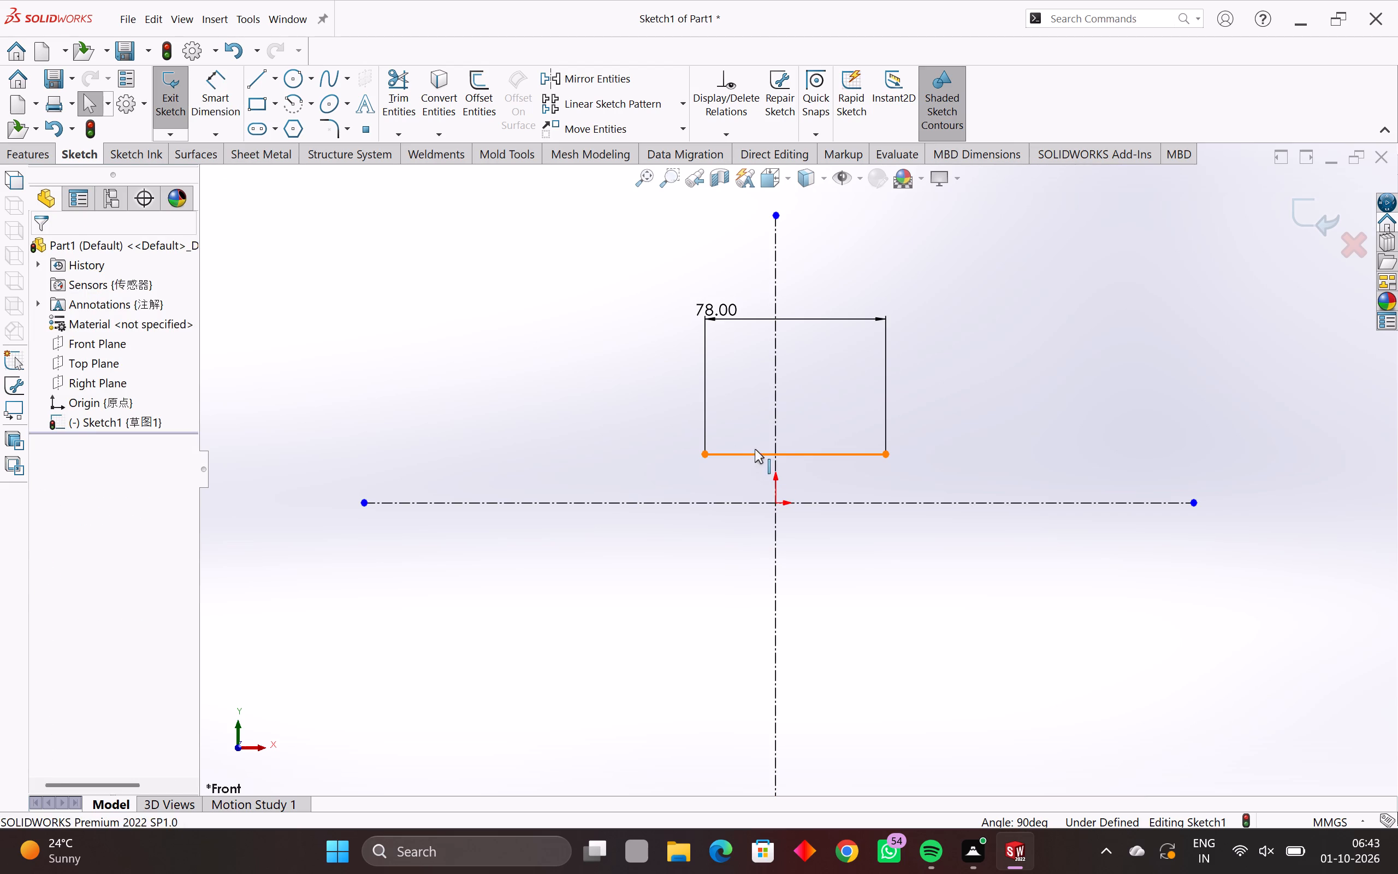
left_click(776, 407, "ctrl")
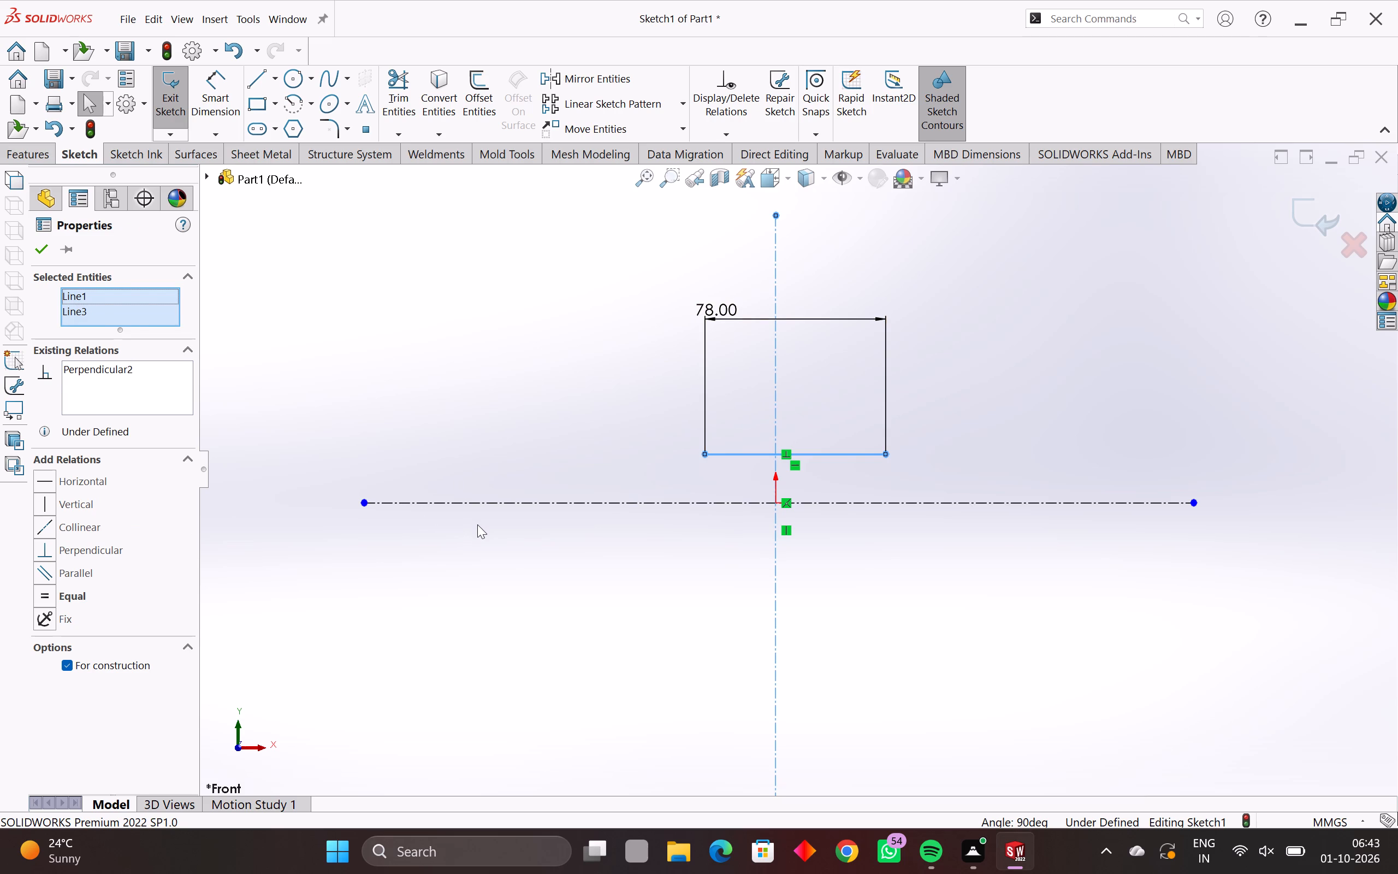
key("Escape")
key("Escape")
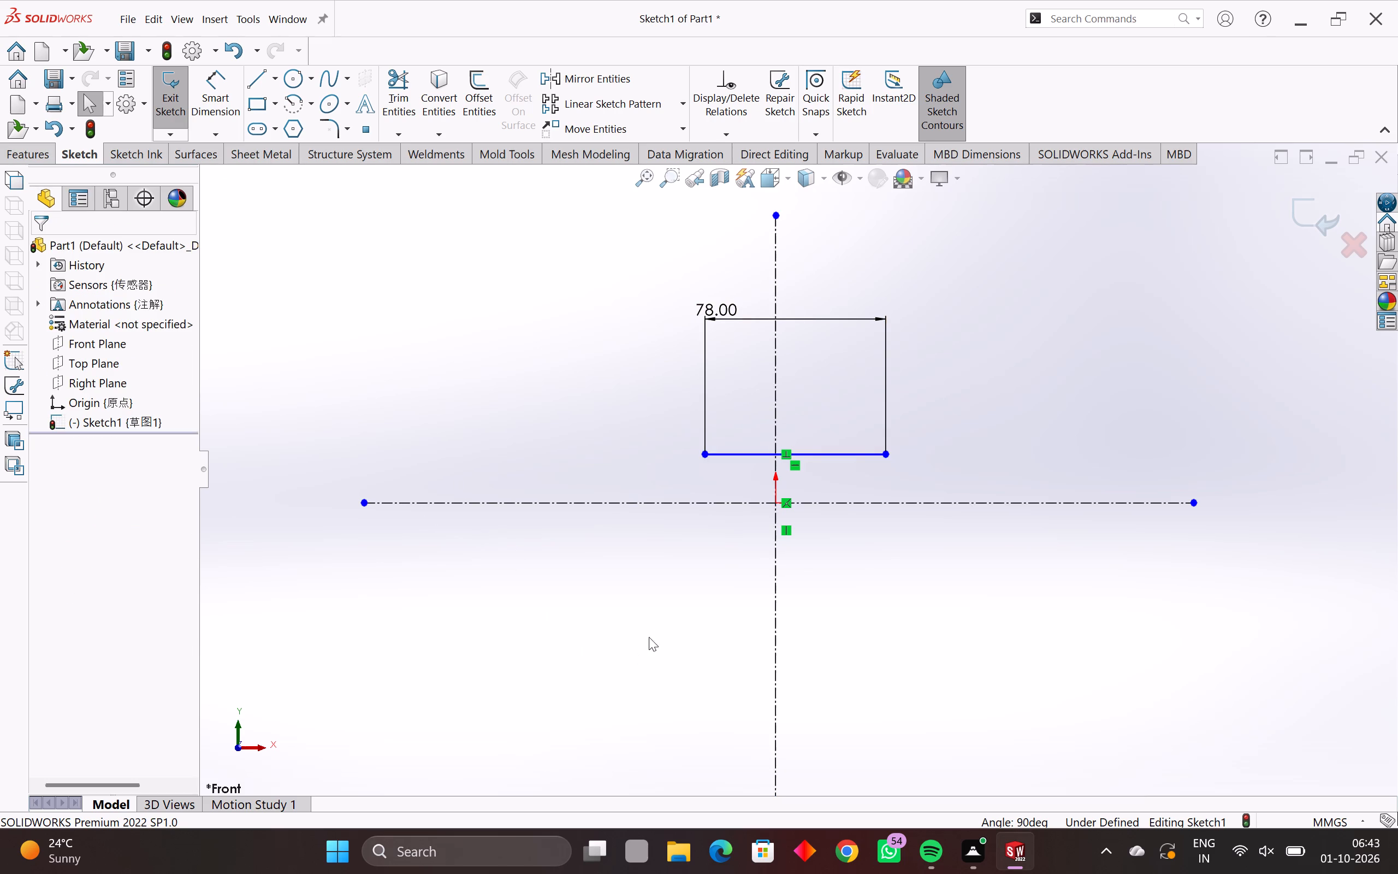
left_click(673, 505, "ctrl")
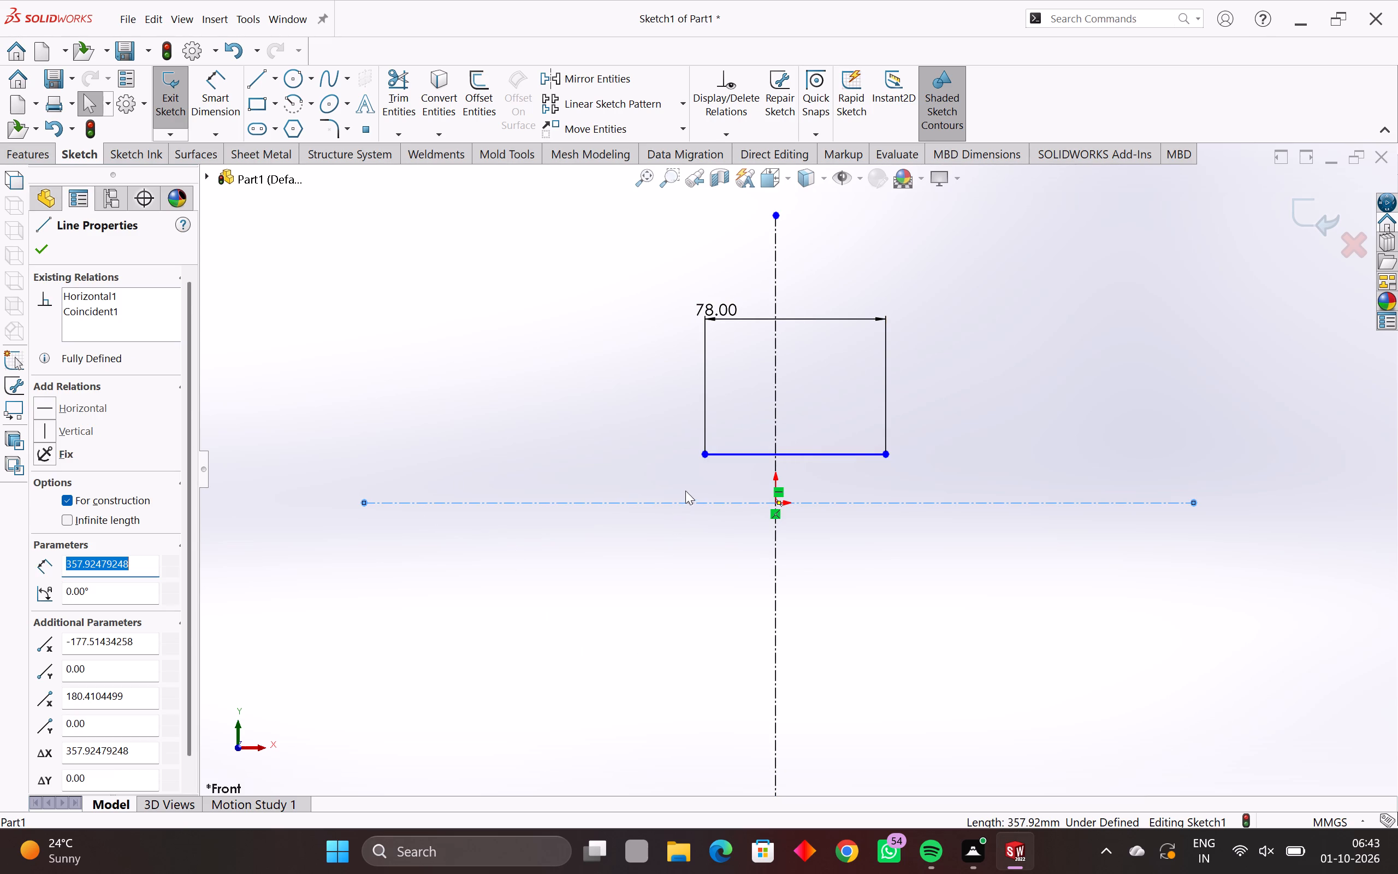
left_click(733, 455, "ctrl")
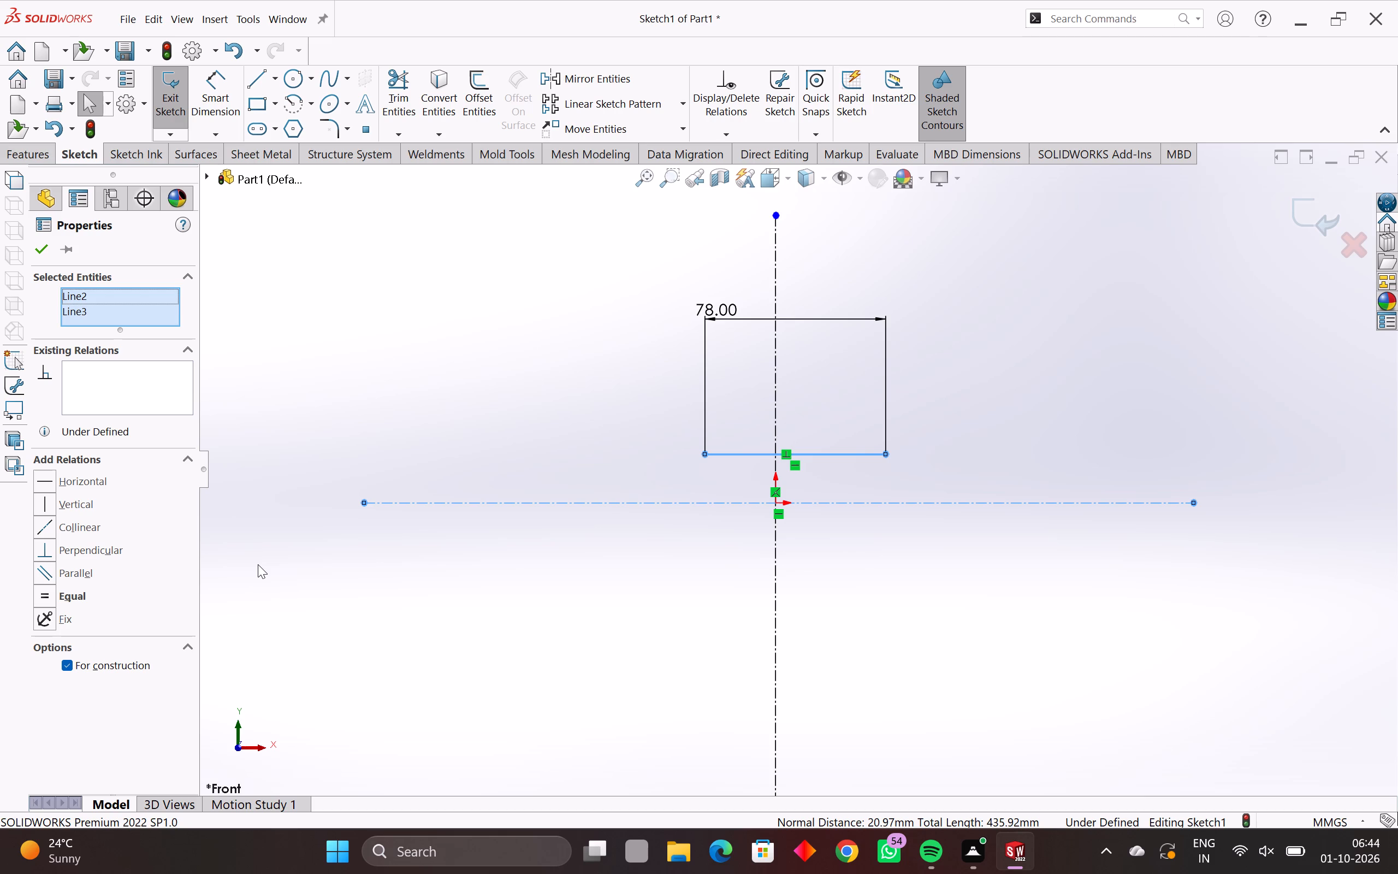
scroll(258, 562, "down", 1)
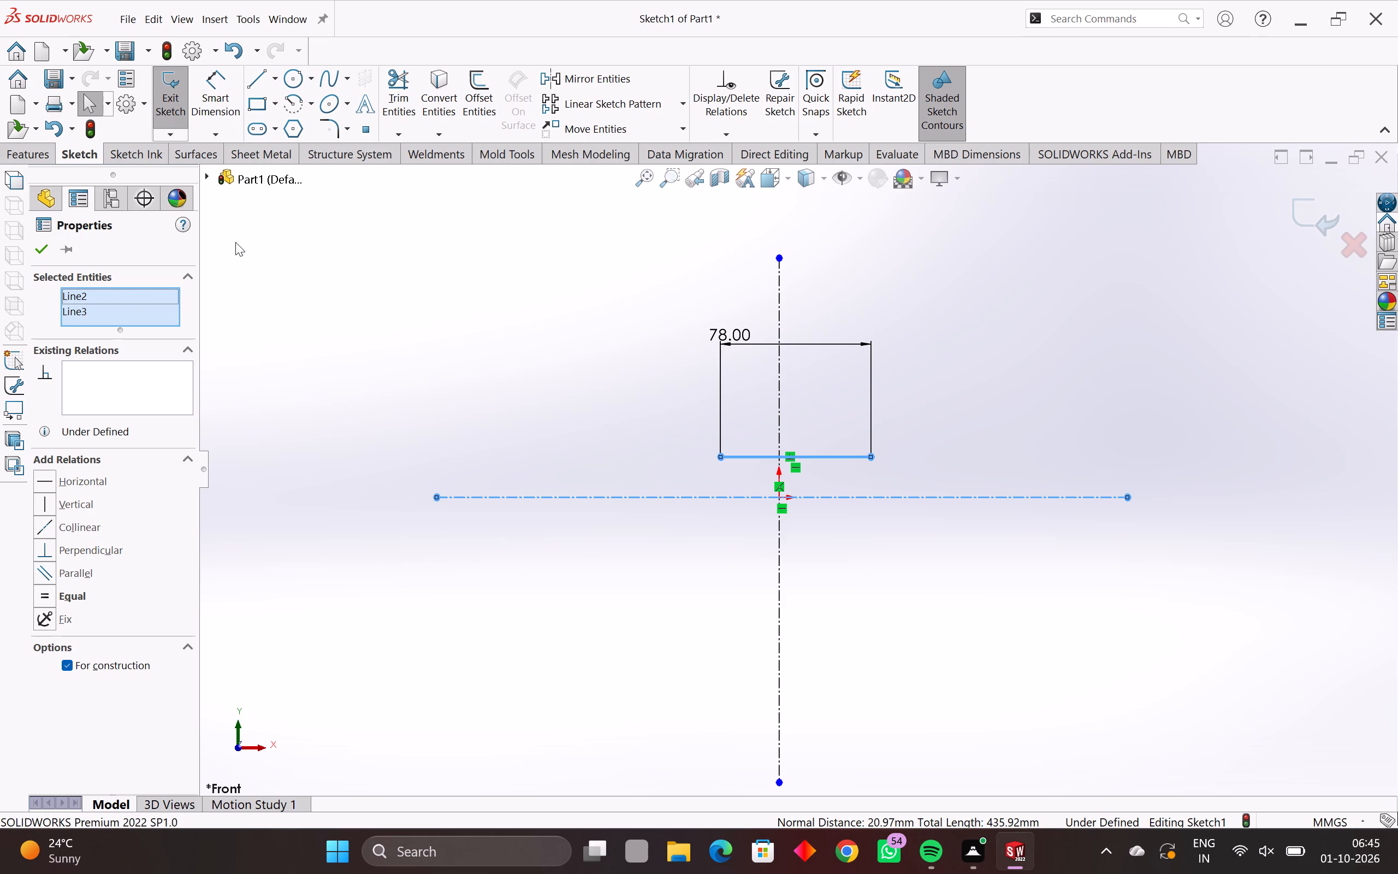
scroll(235, 242, "down", 1)
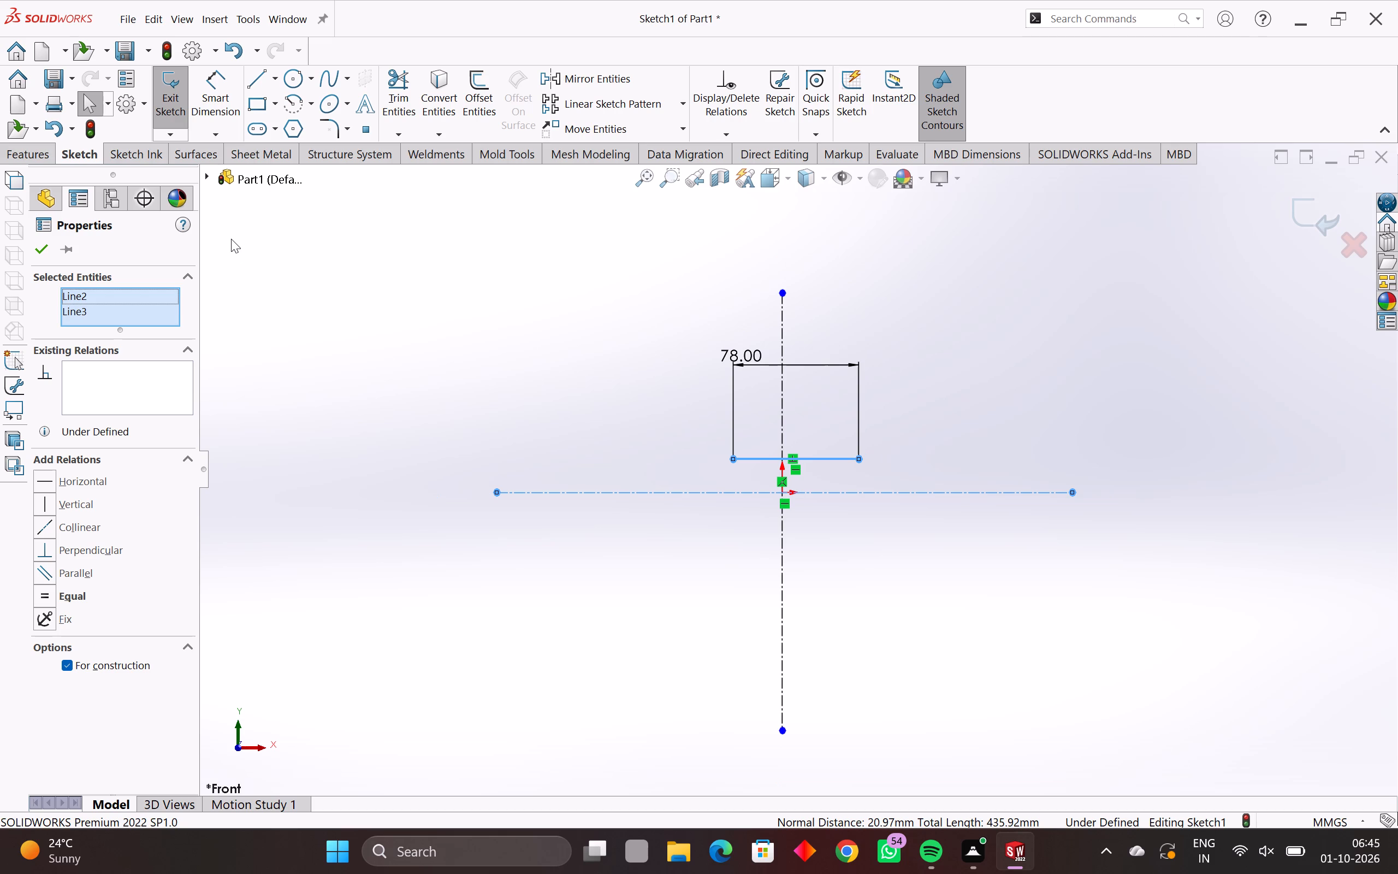
scroll(231, 239, "down", 1)
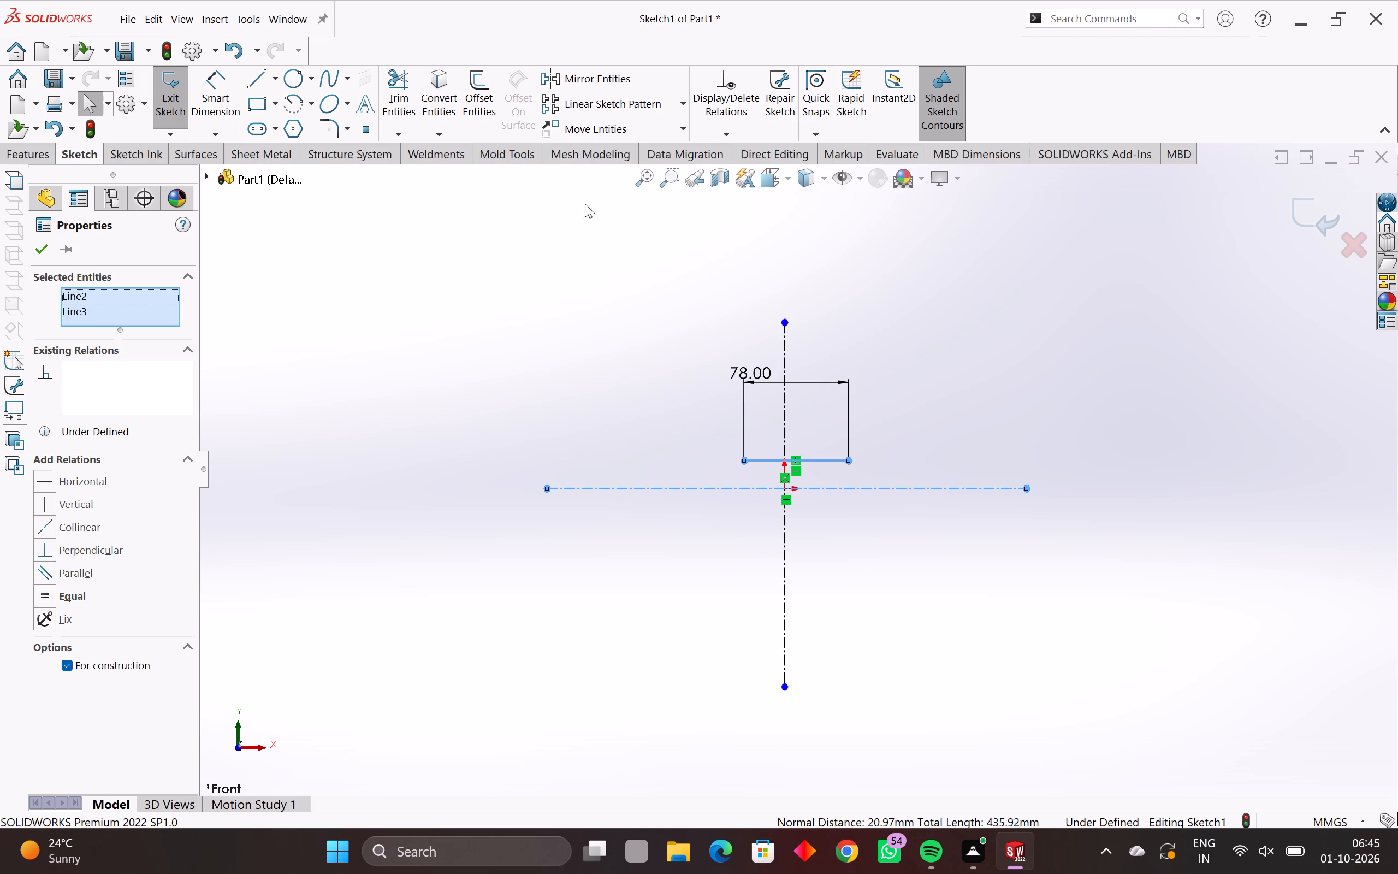
key("Escape")
key("Escape")
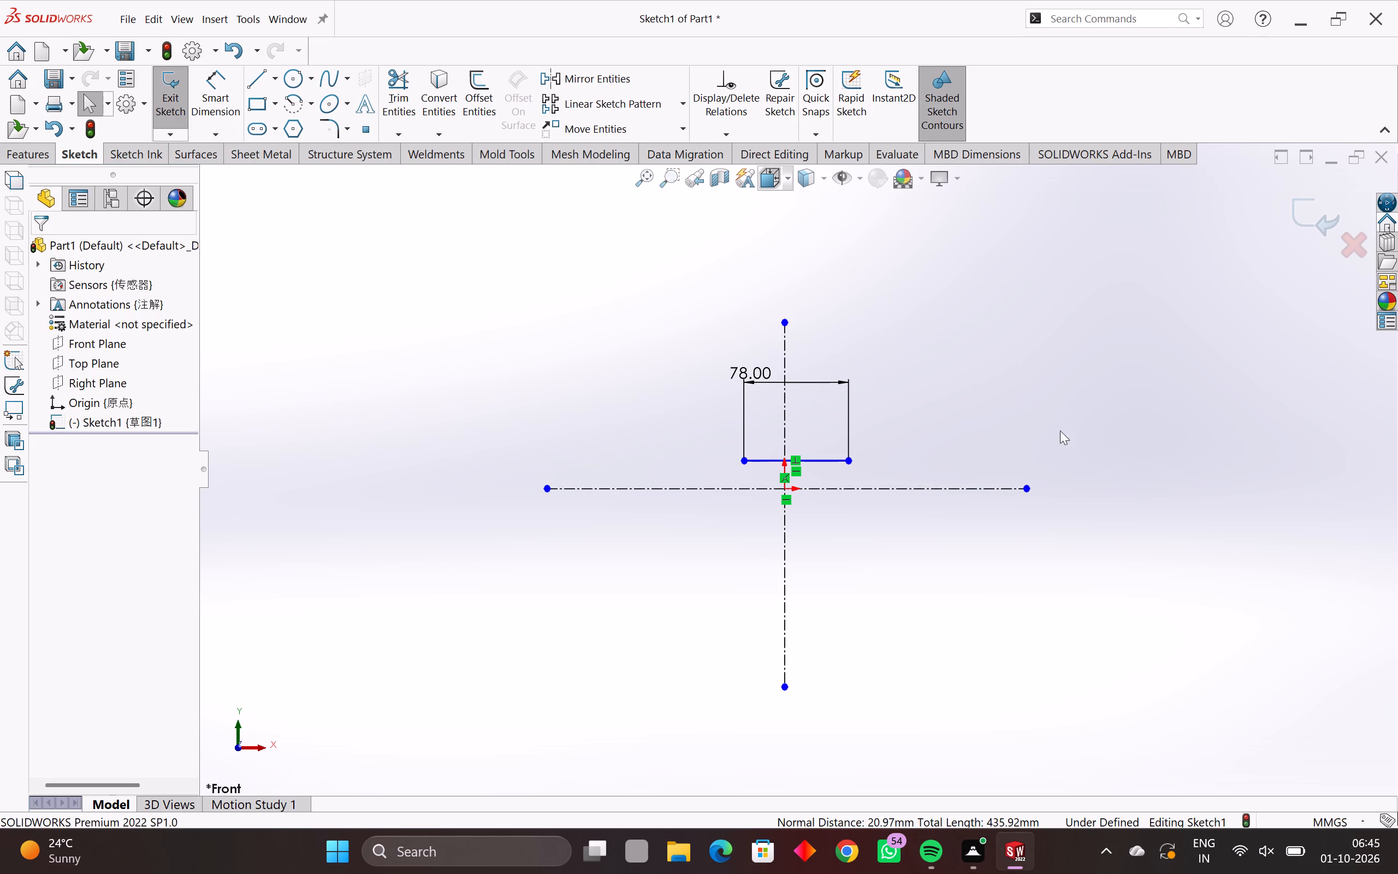
left_click(839, 460)
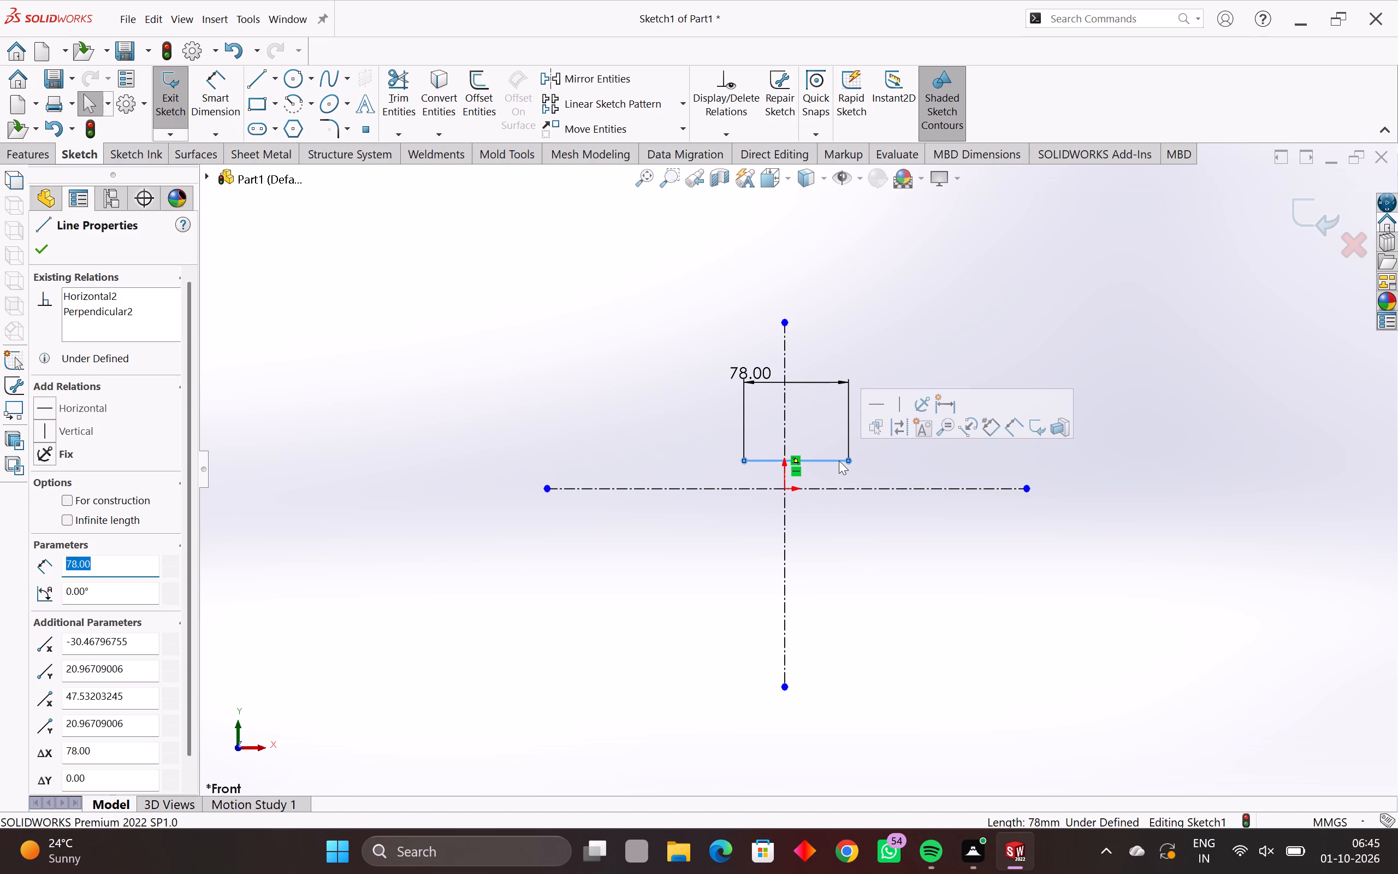
key("Escape")
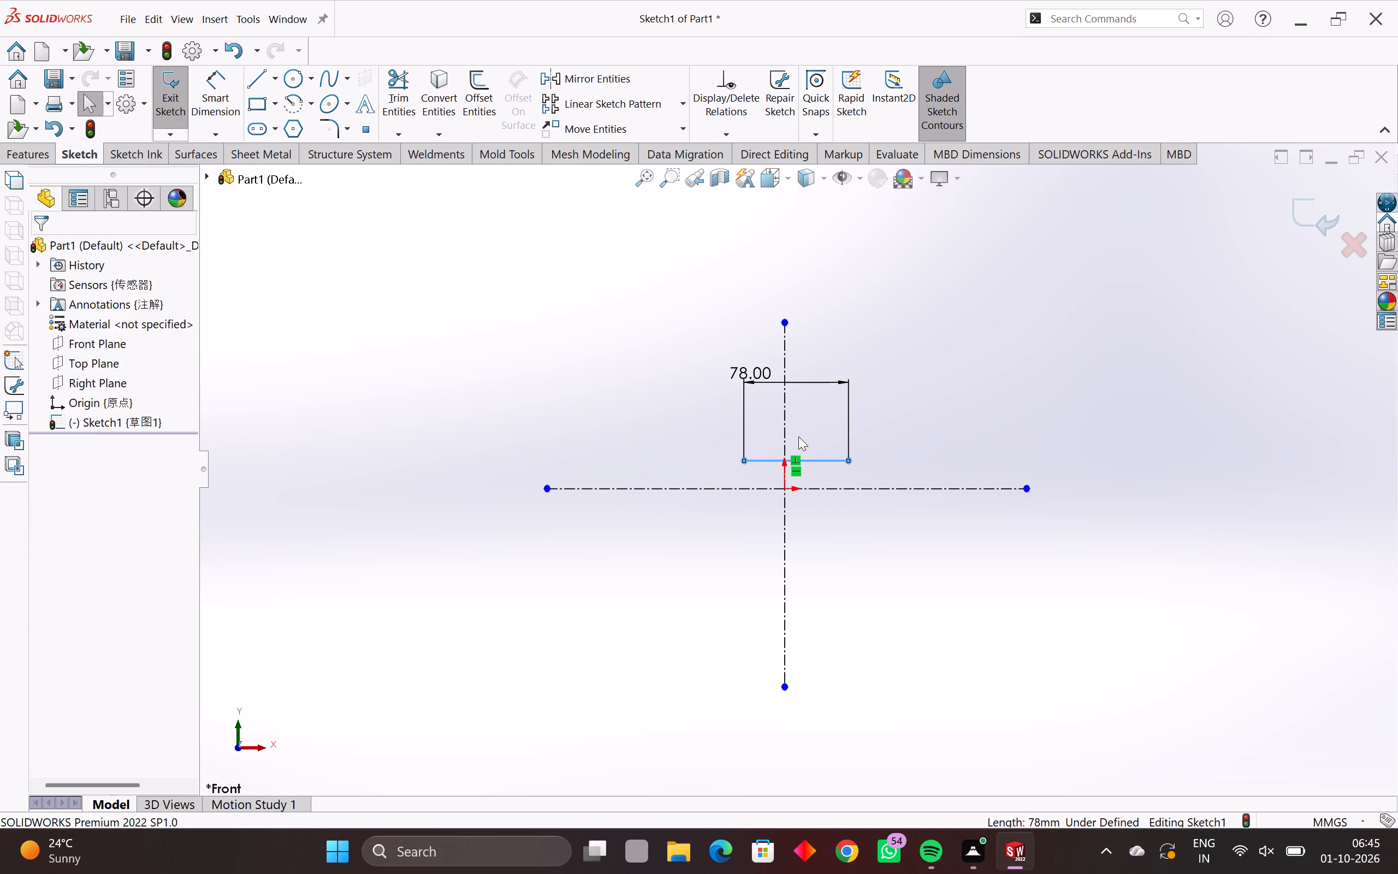
key("Escape")
key("Escape")
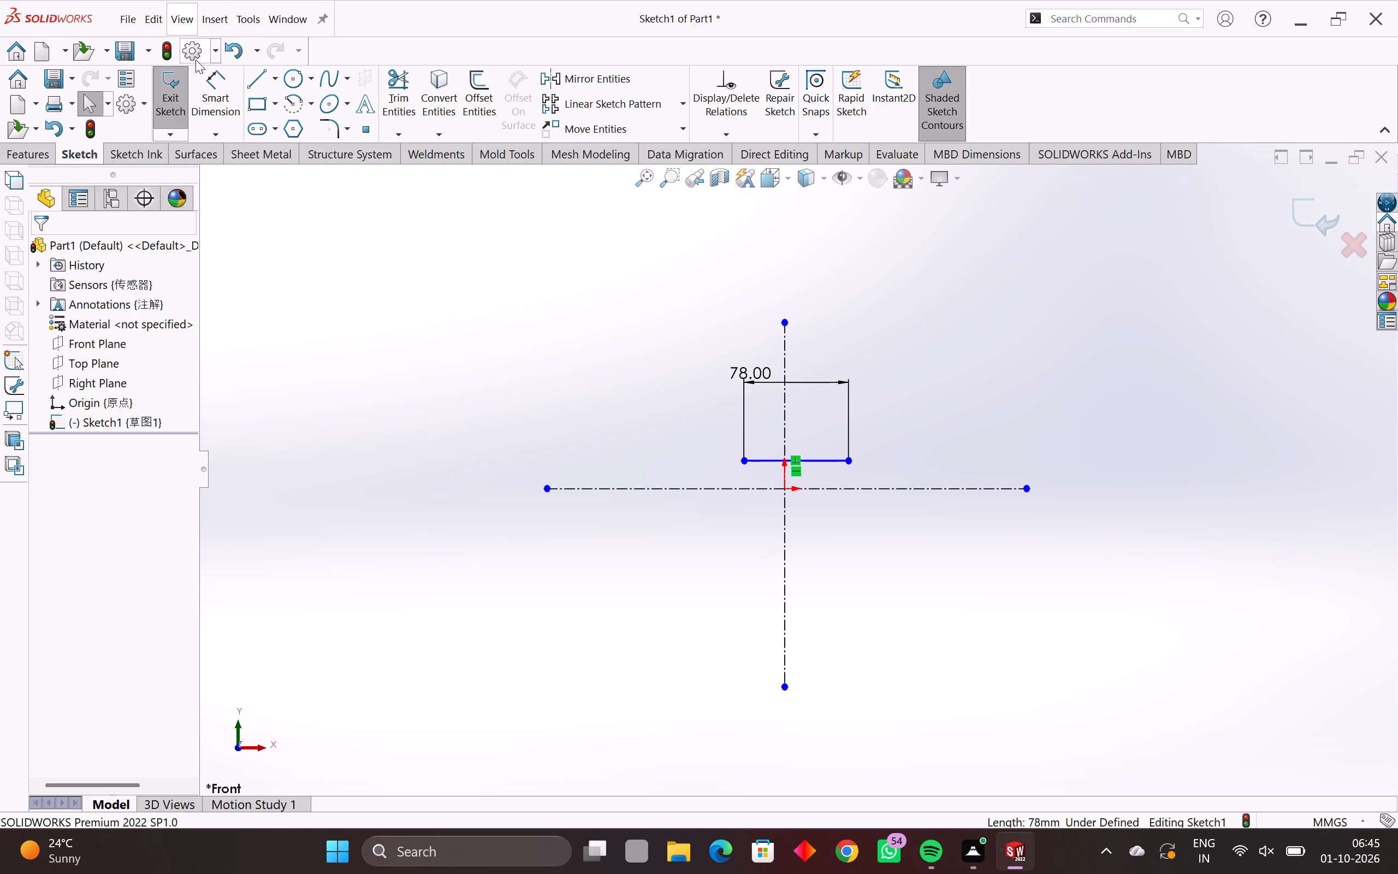
Dimension the vertical distance between the horizontal centerline and the 78 mm profile line's left endpoint at 12.5 mm.
left_click(210, 96)
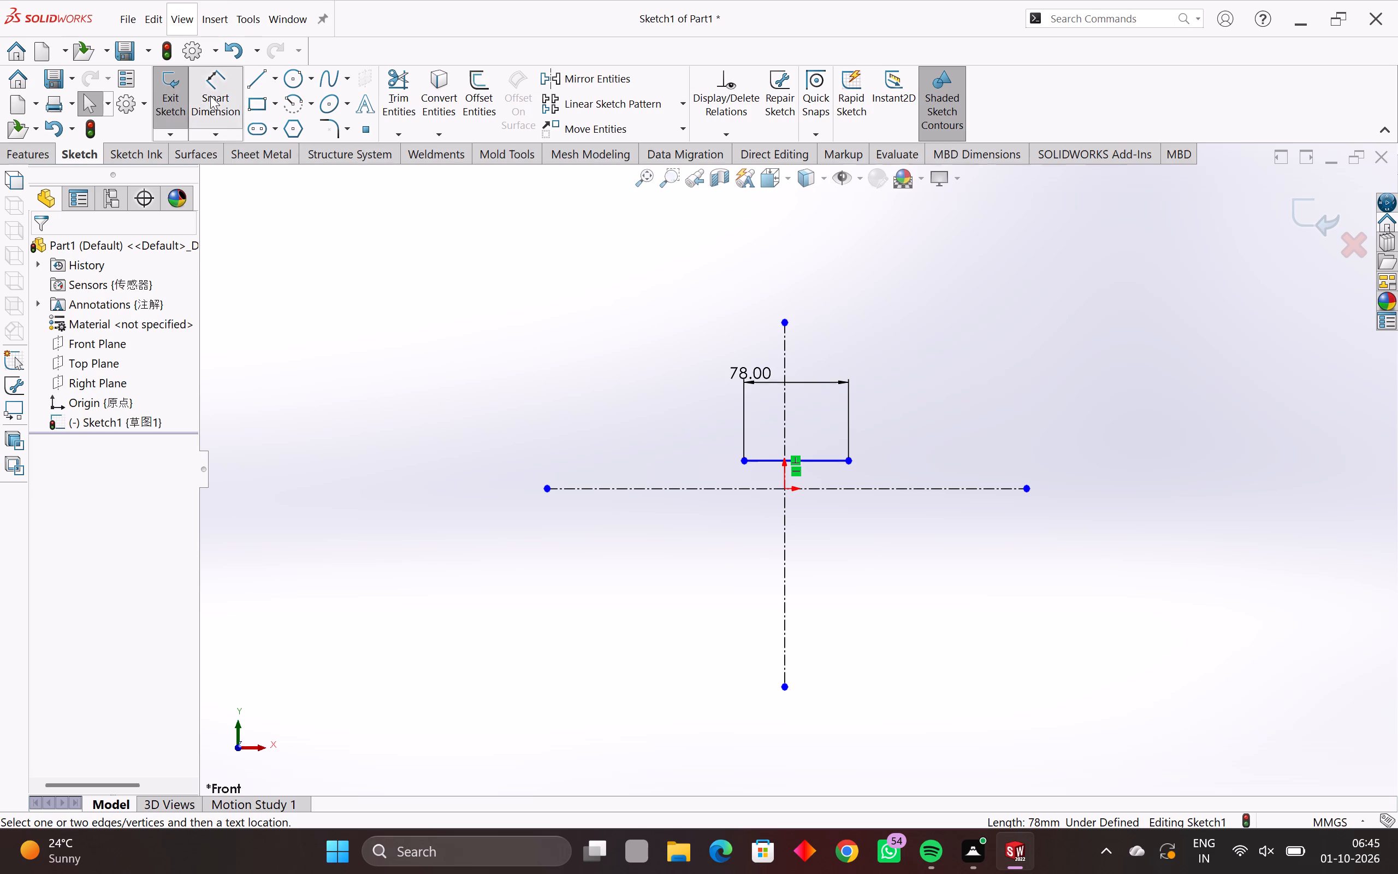
left_click(750, 487)
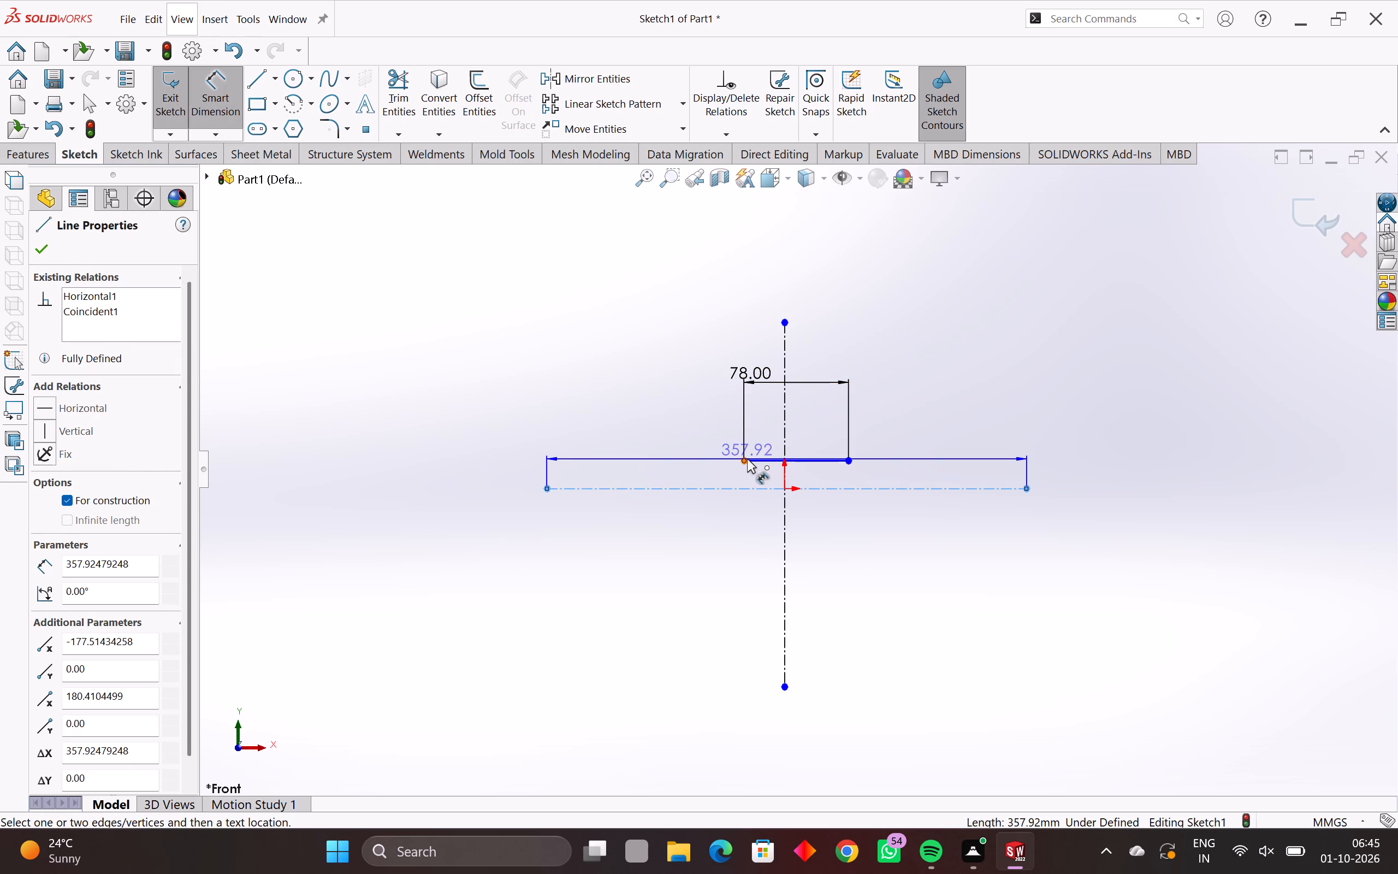
left_click(747, 459)
left_click(709, 454)
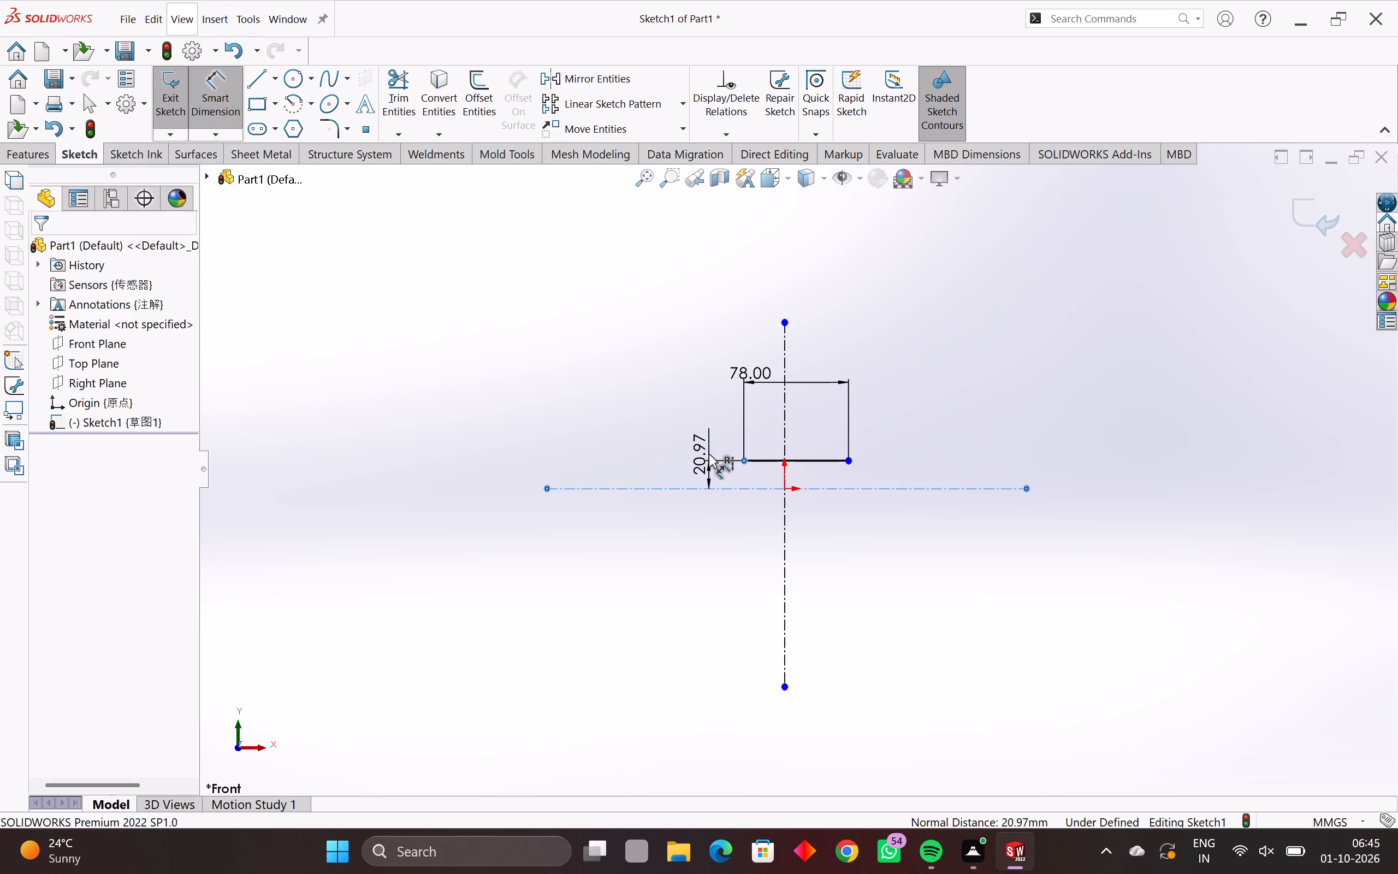
type("12")
key("period")
key("5")
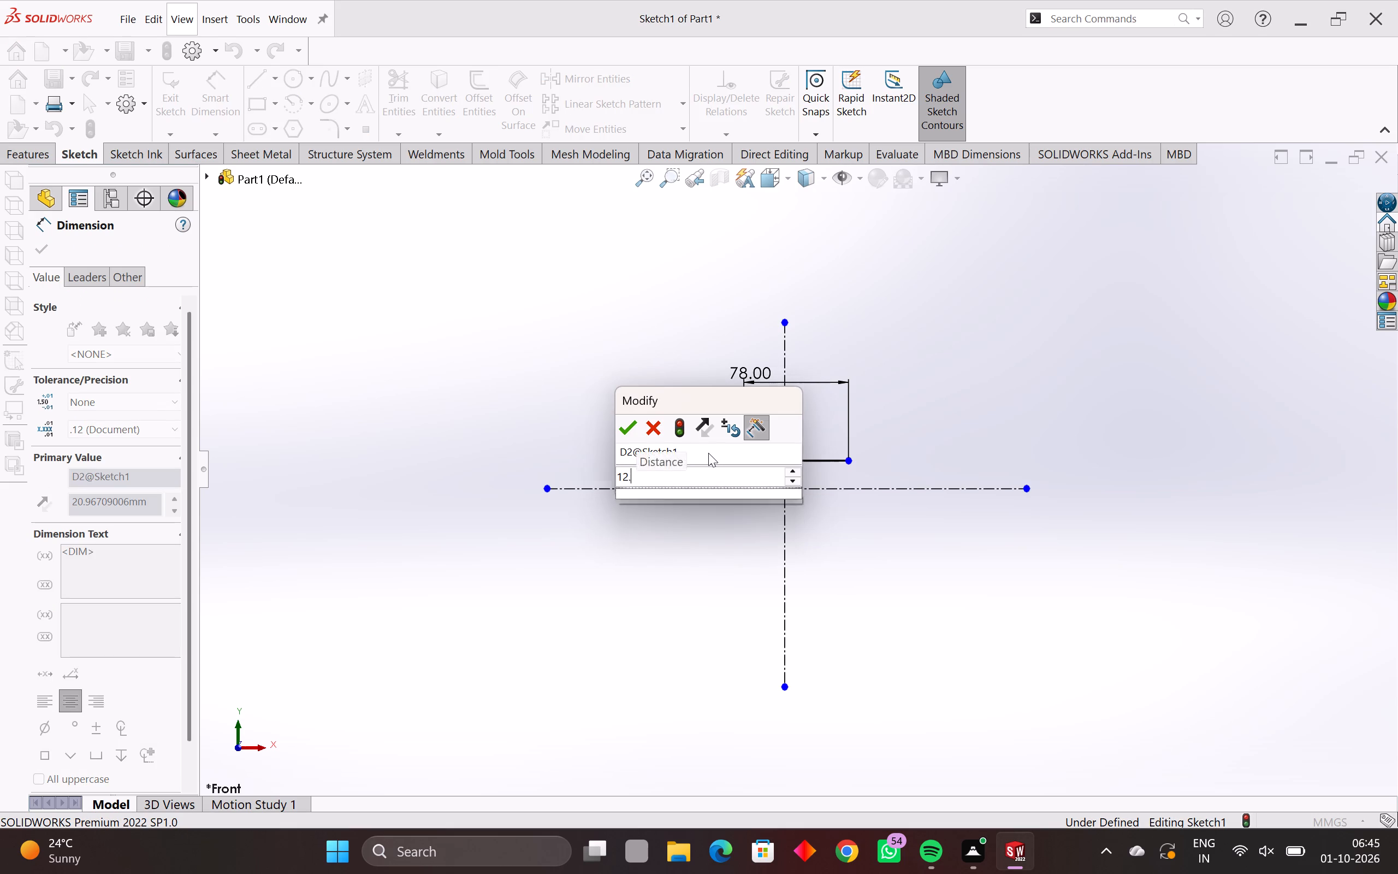
key("Return")
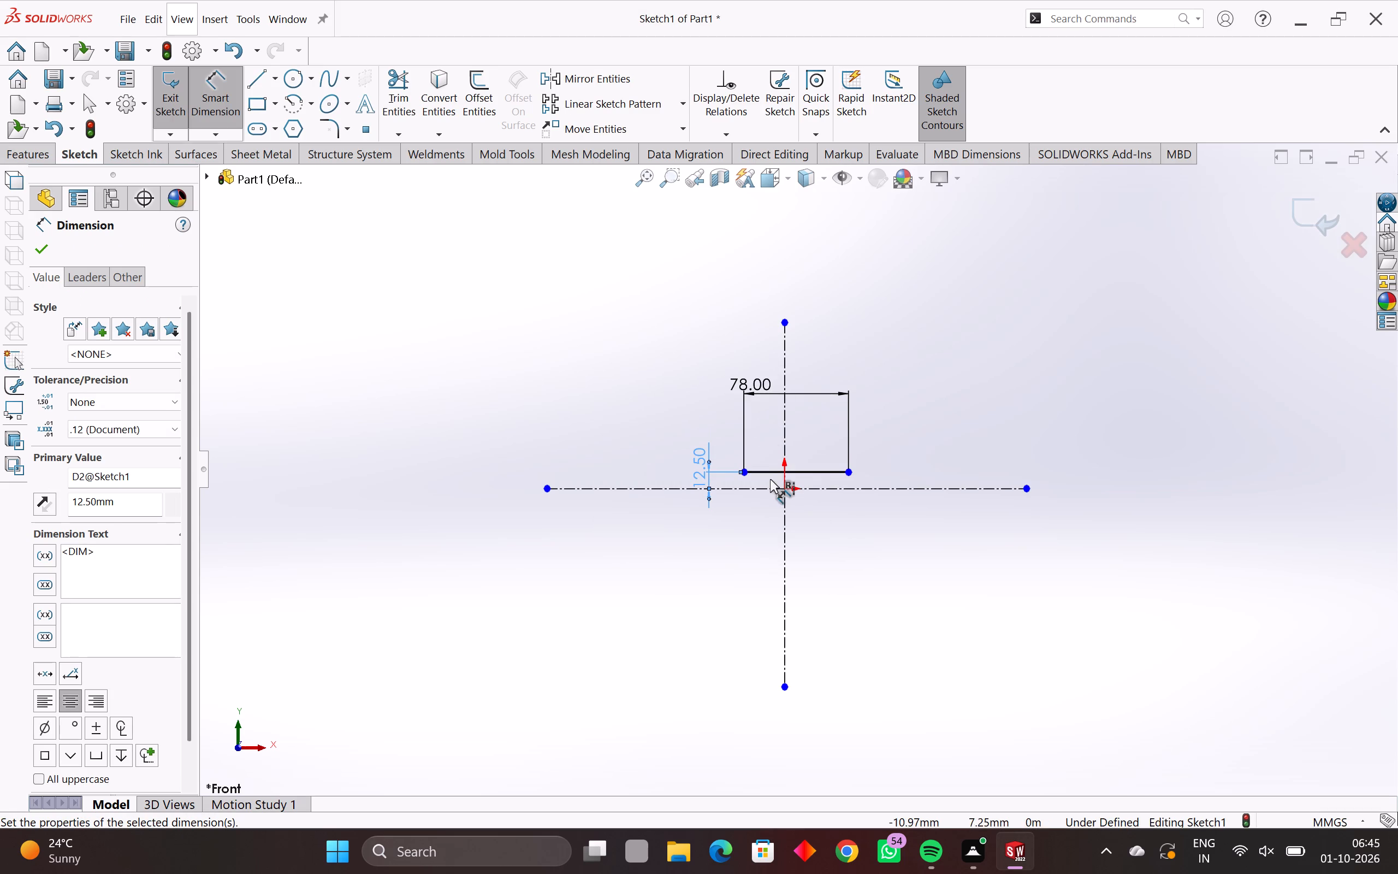
key("Escape")
key("Escape")
key("Escape")
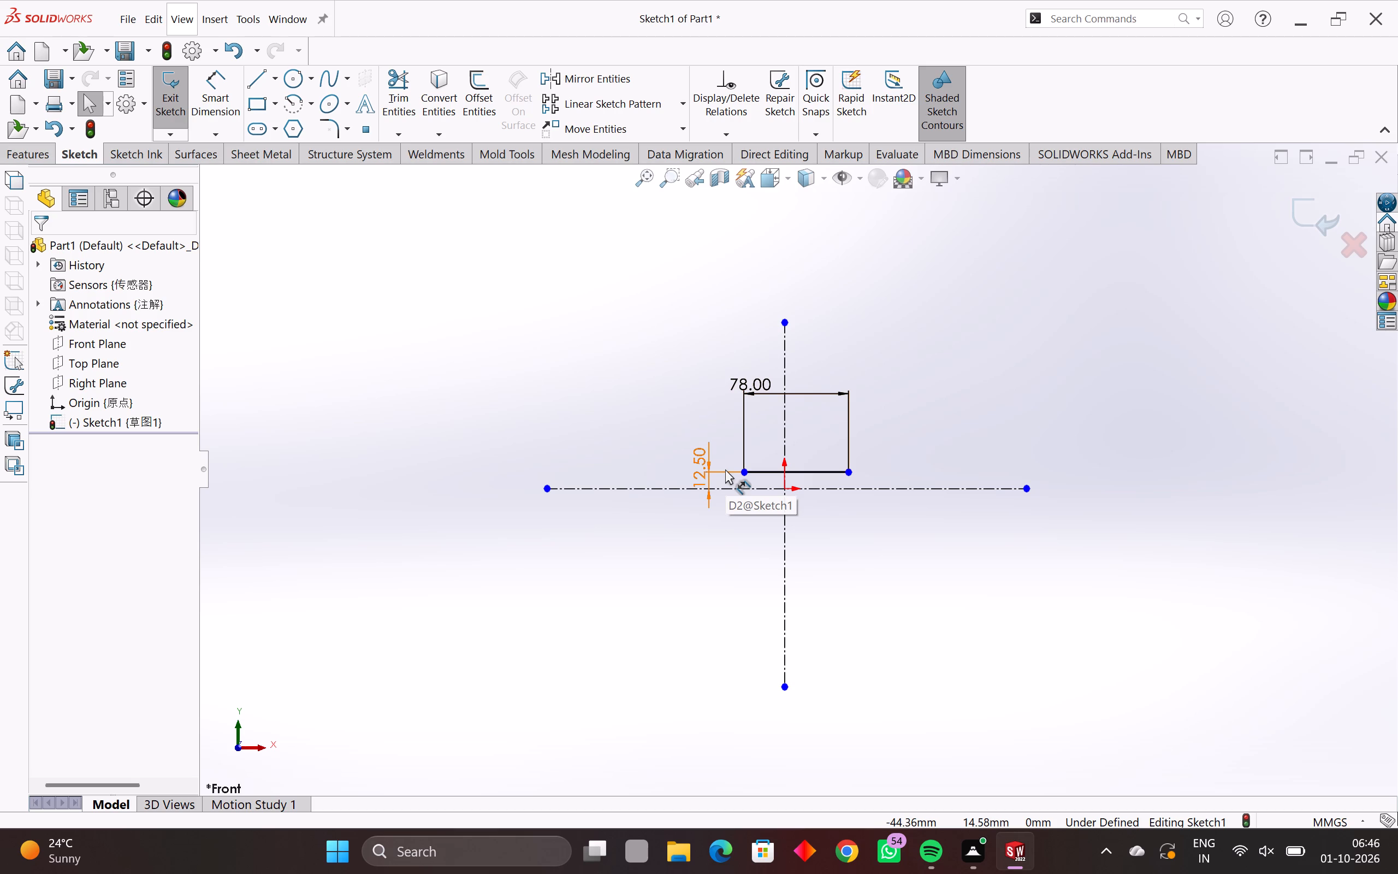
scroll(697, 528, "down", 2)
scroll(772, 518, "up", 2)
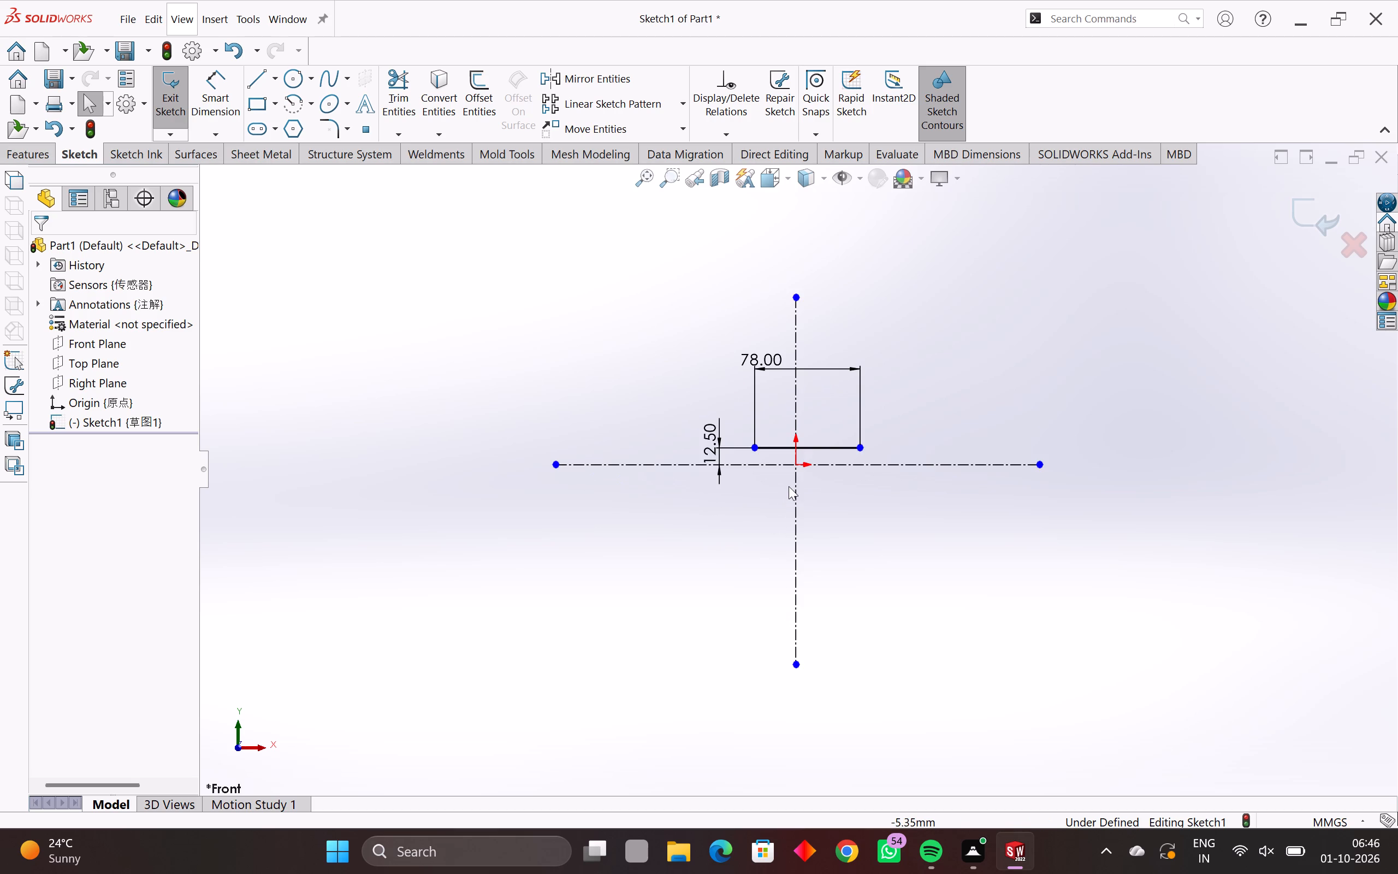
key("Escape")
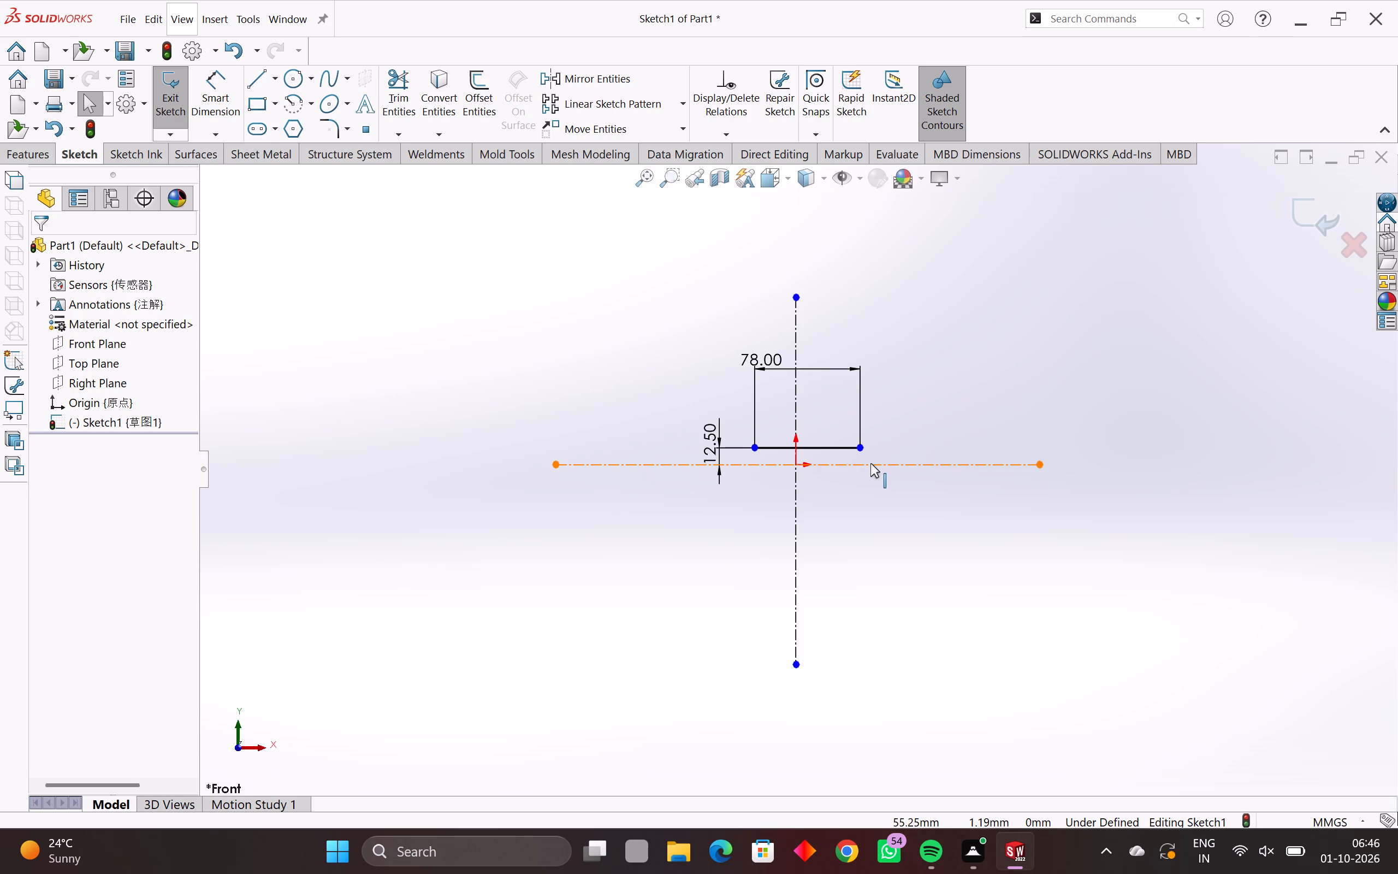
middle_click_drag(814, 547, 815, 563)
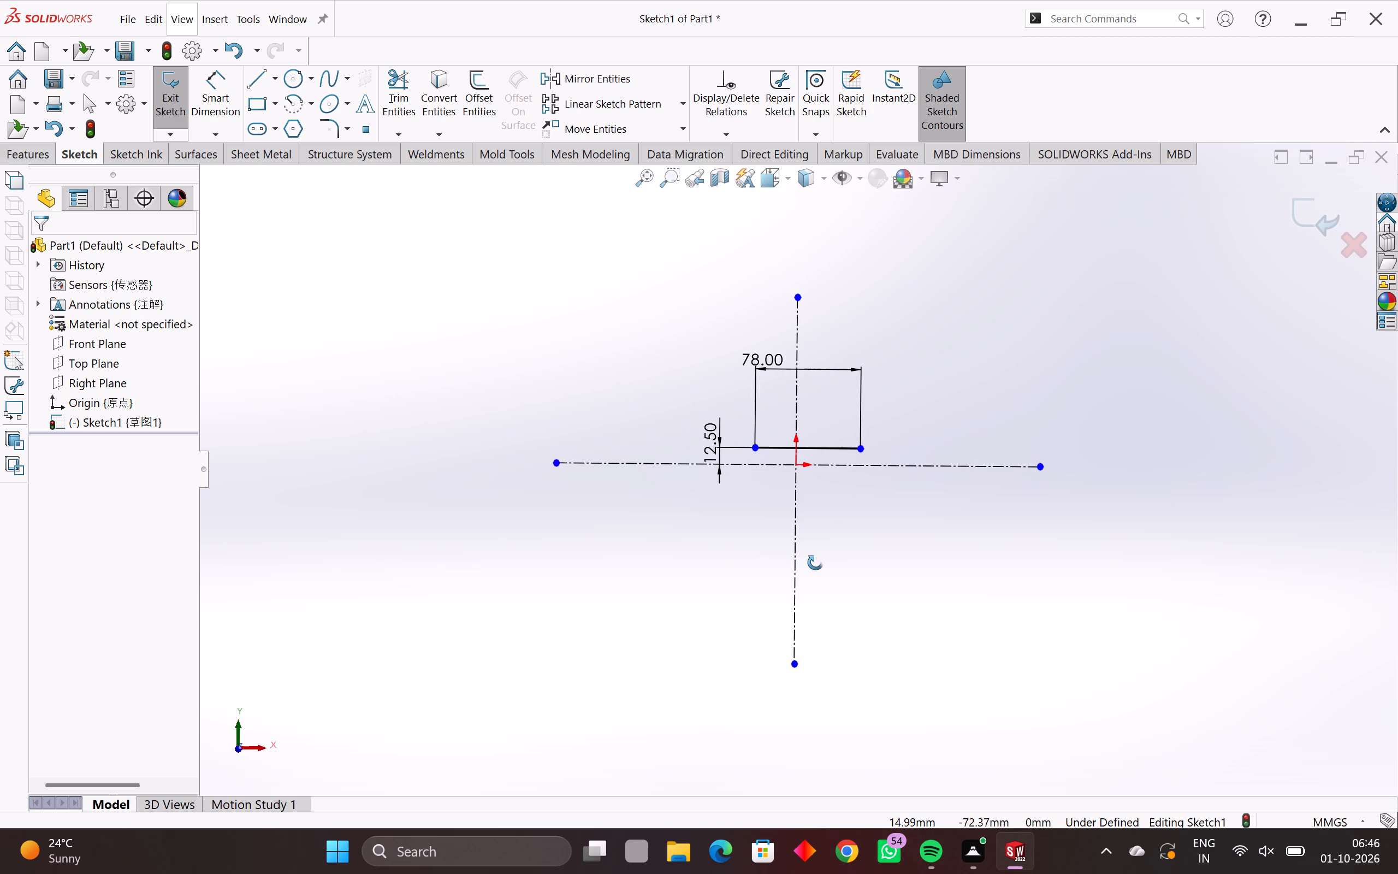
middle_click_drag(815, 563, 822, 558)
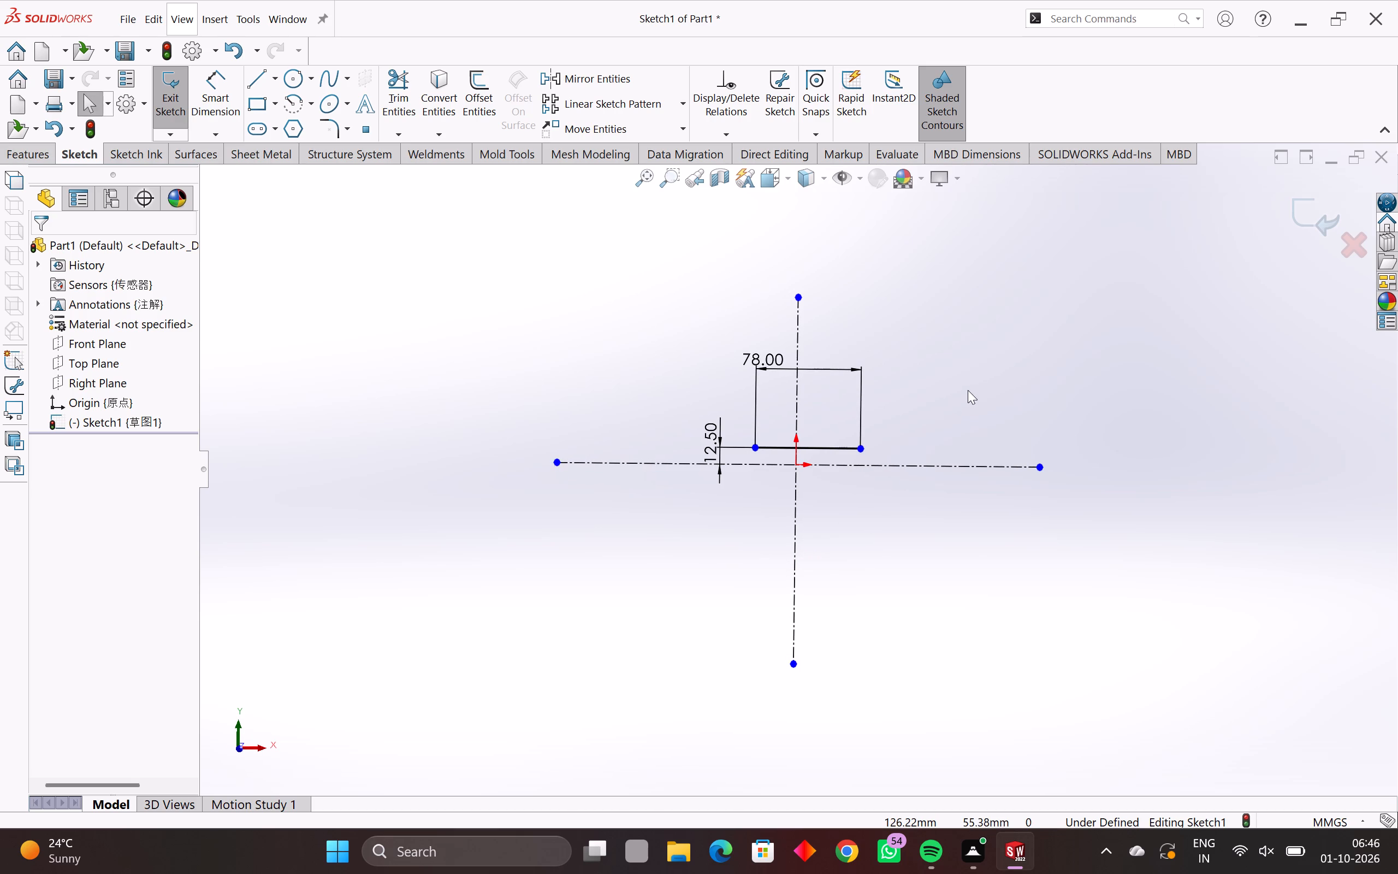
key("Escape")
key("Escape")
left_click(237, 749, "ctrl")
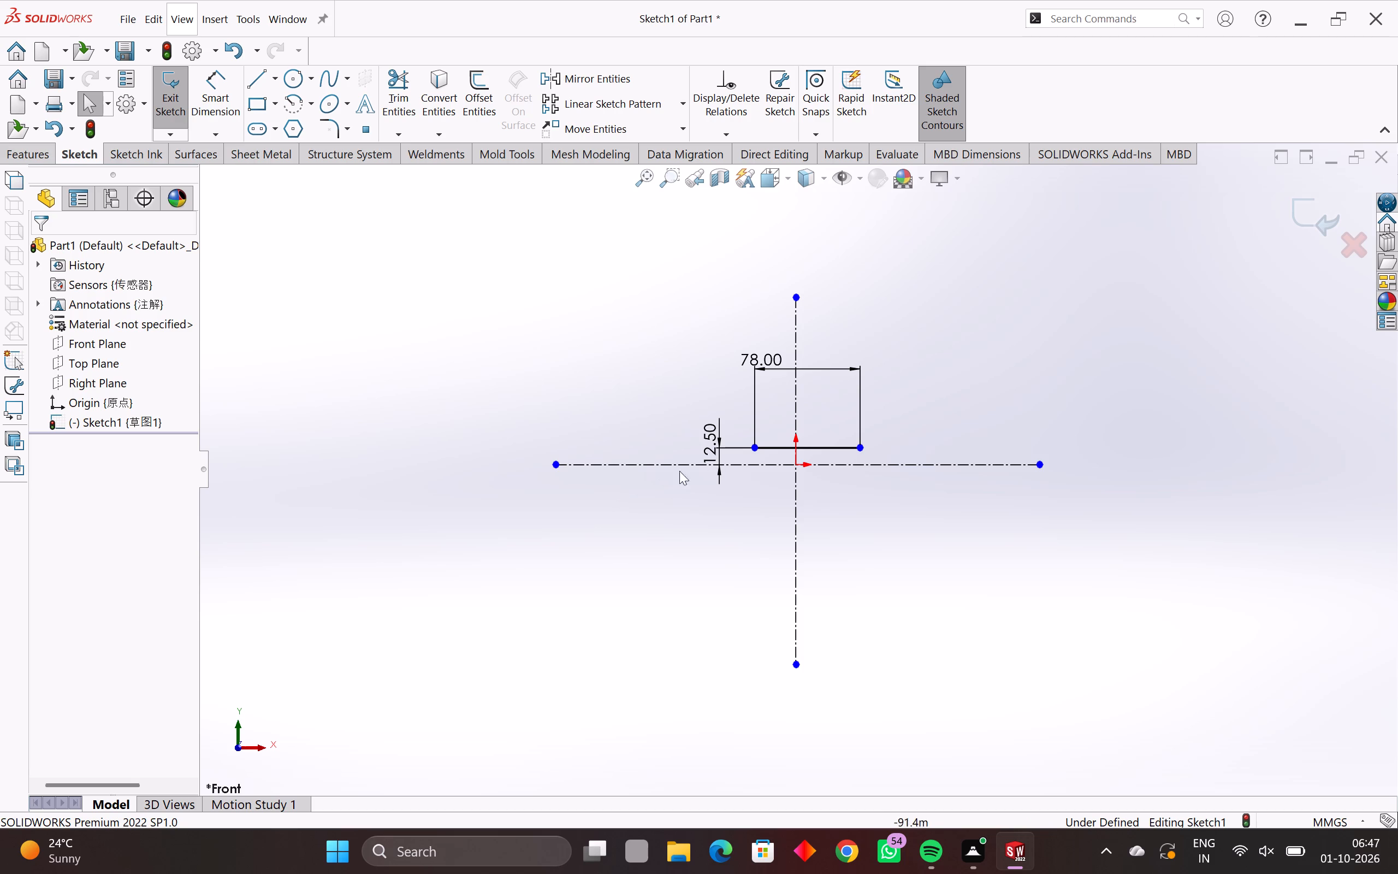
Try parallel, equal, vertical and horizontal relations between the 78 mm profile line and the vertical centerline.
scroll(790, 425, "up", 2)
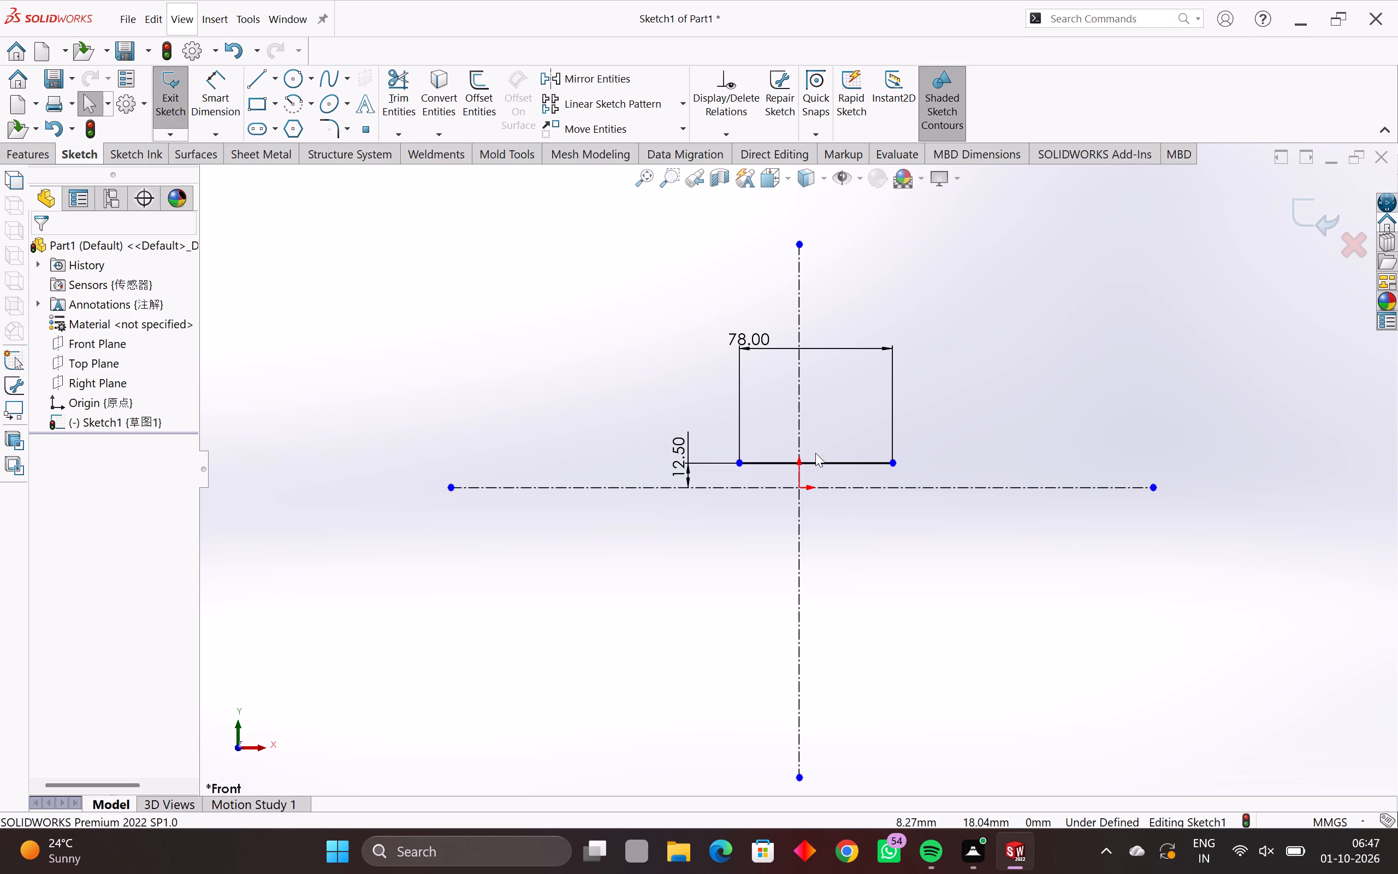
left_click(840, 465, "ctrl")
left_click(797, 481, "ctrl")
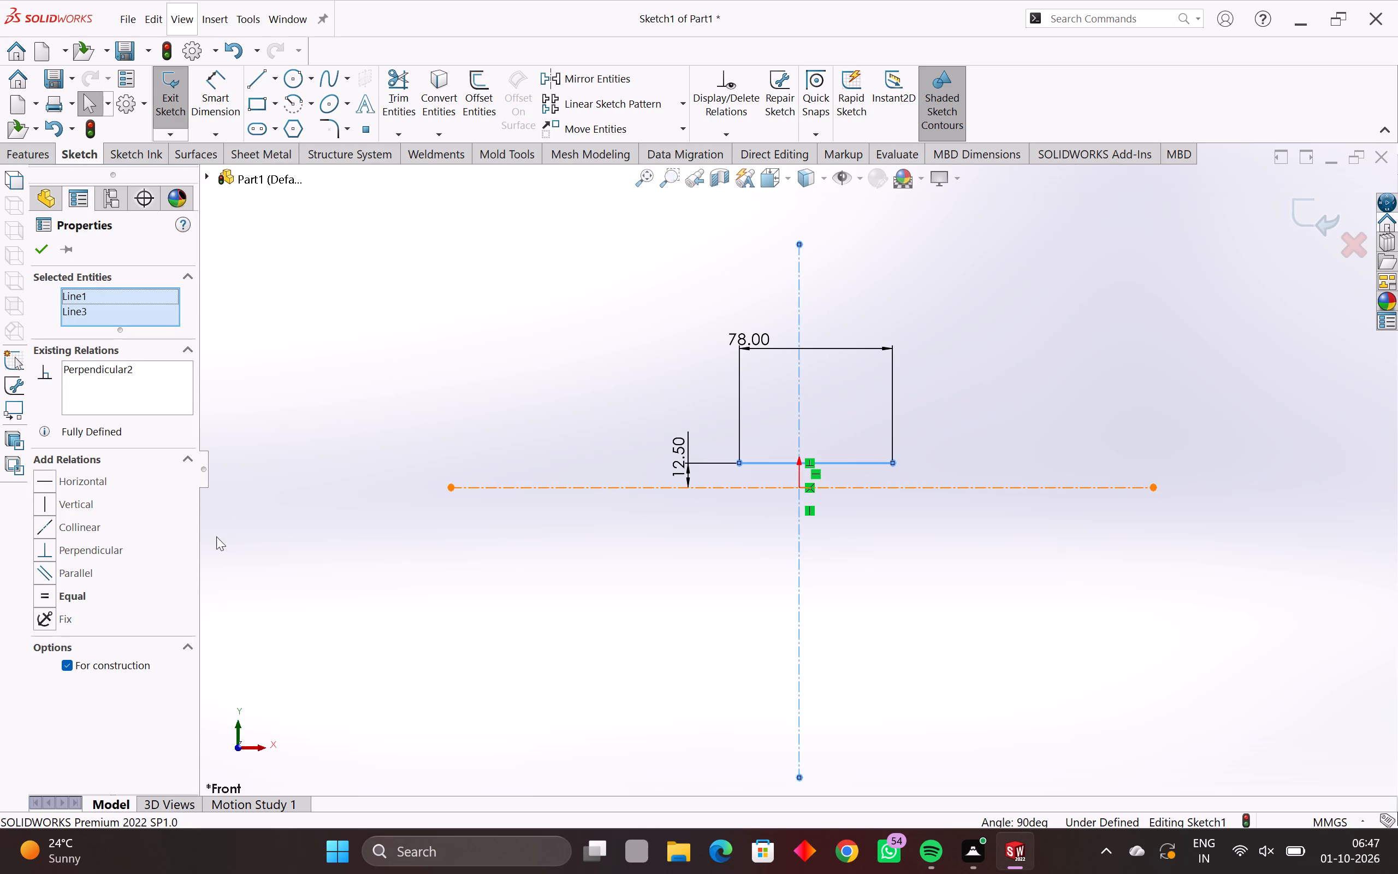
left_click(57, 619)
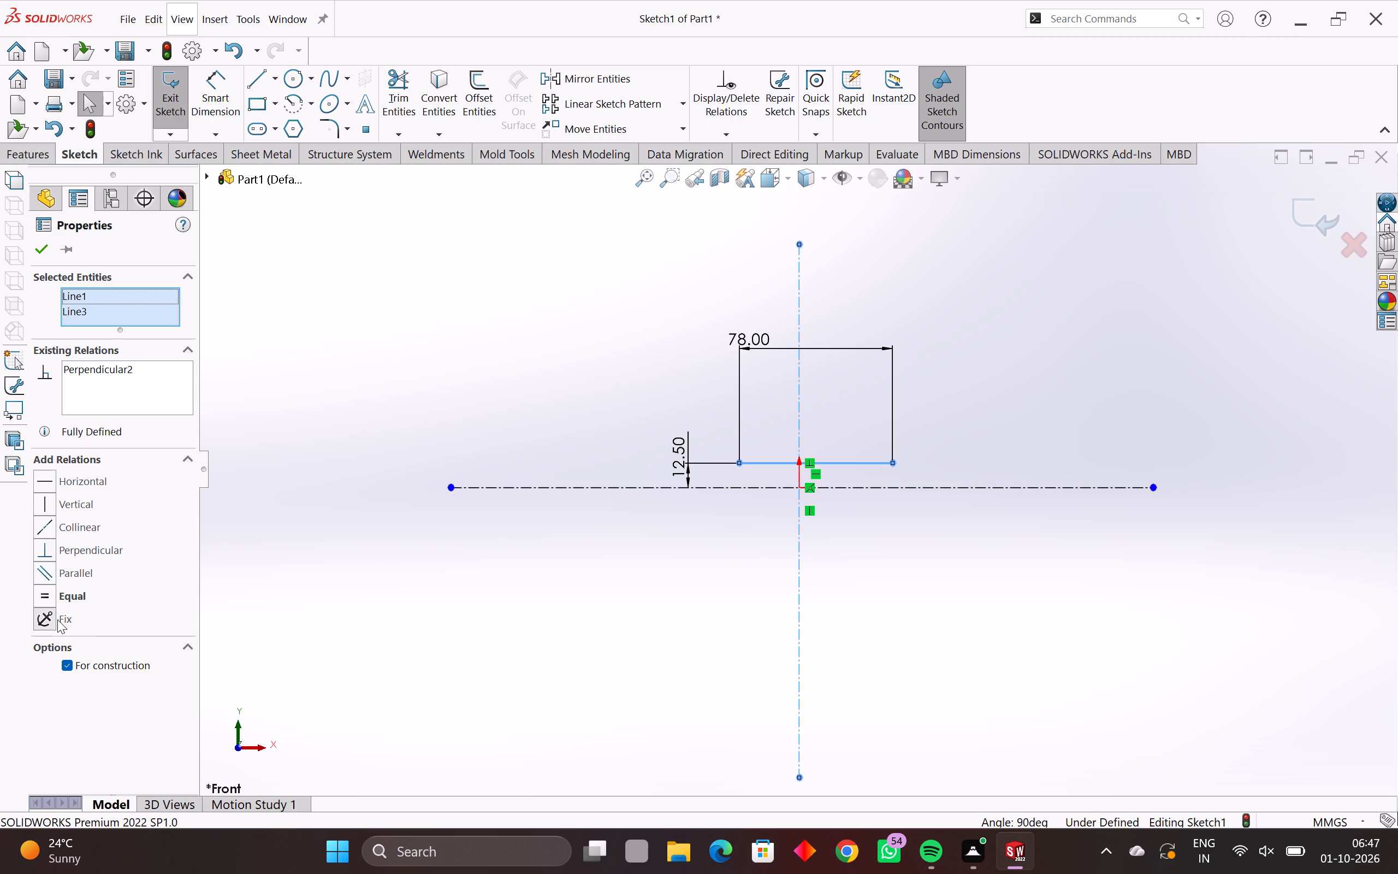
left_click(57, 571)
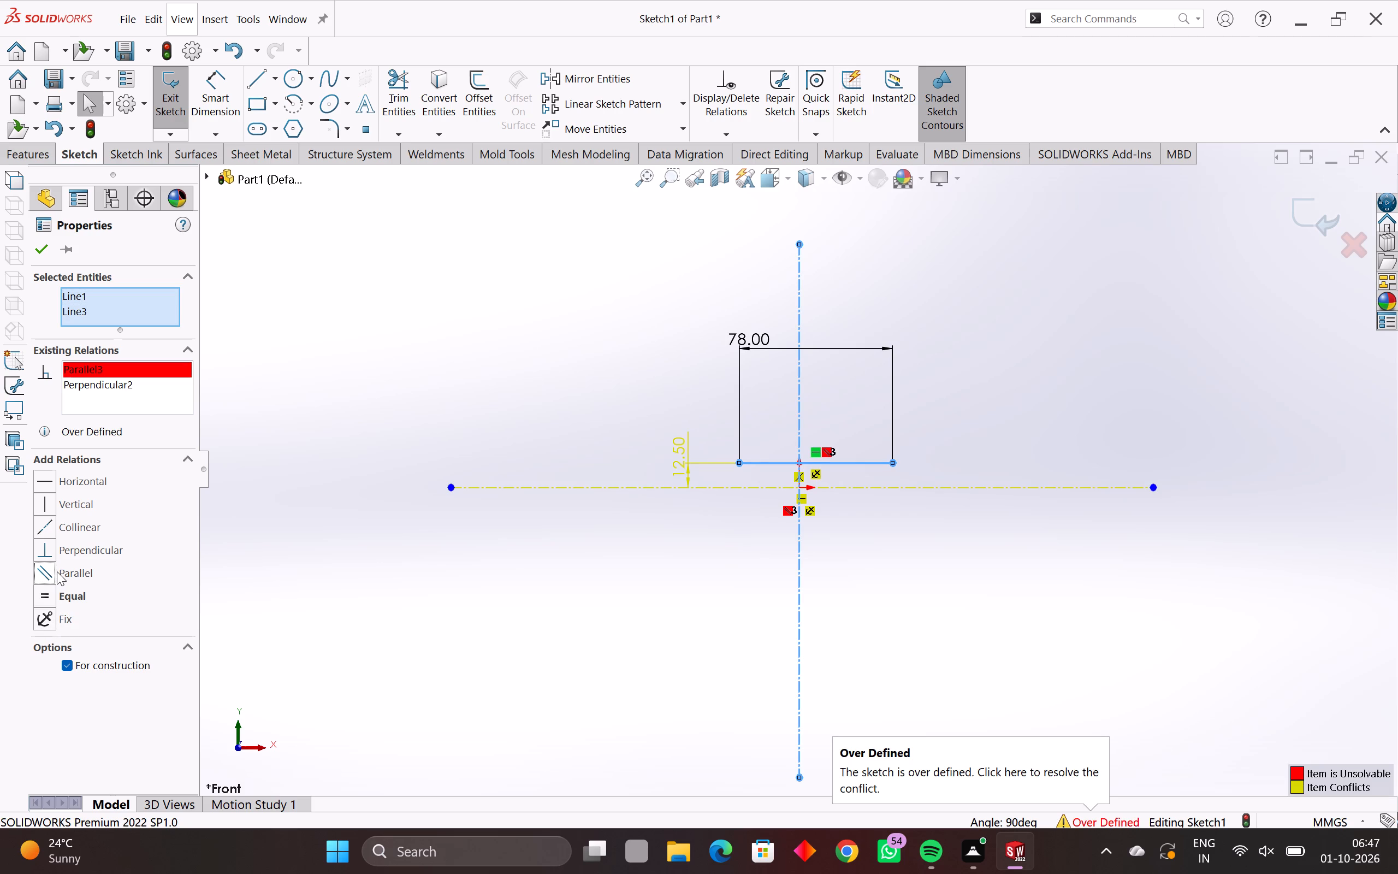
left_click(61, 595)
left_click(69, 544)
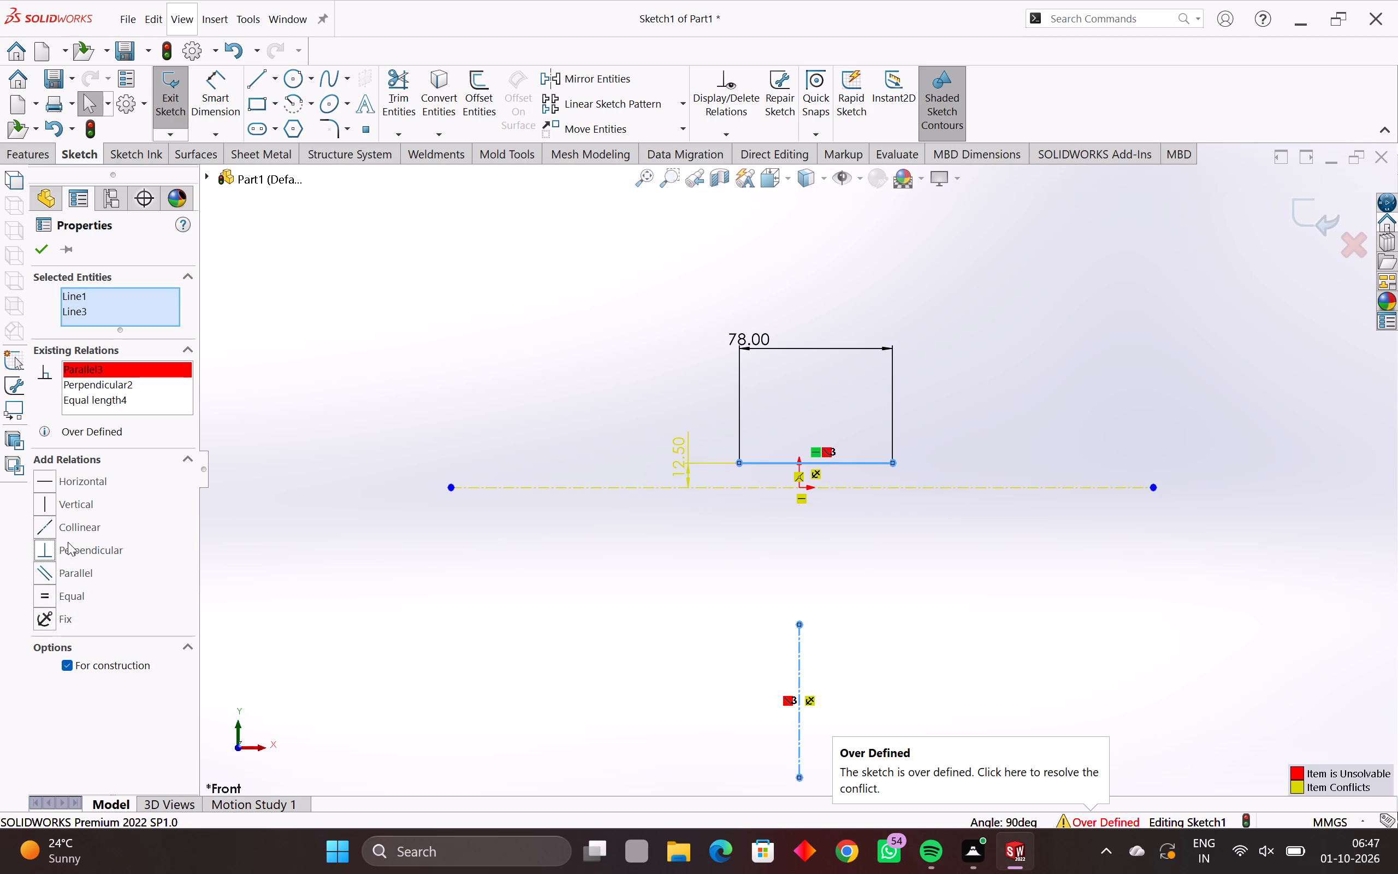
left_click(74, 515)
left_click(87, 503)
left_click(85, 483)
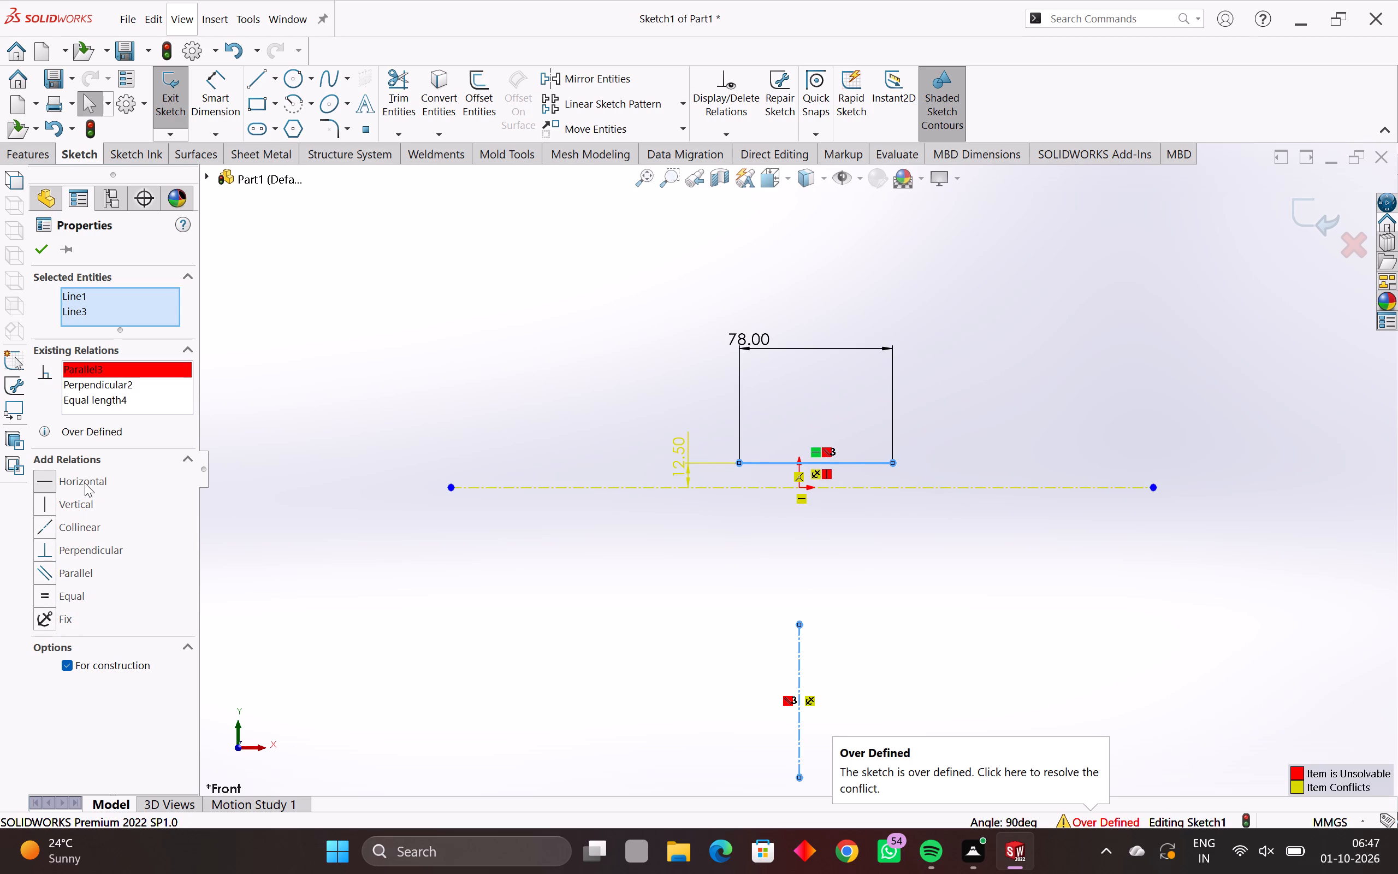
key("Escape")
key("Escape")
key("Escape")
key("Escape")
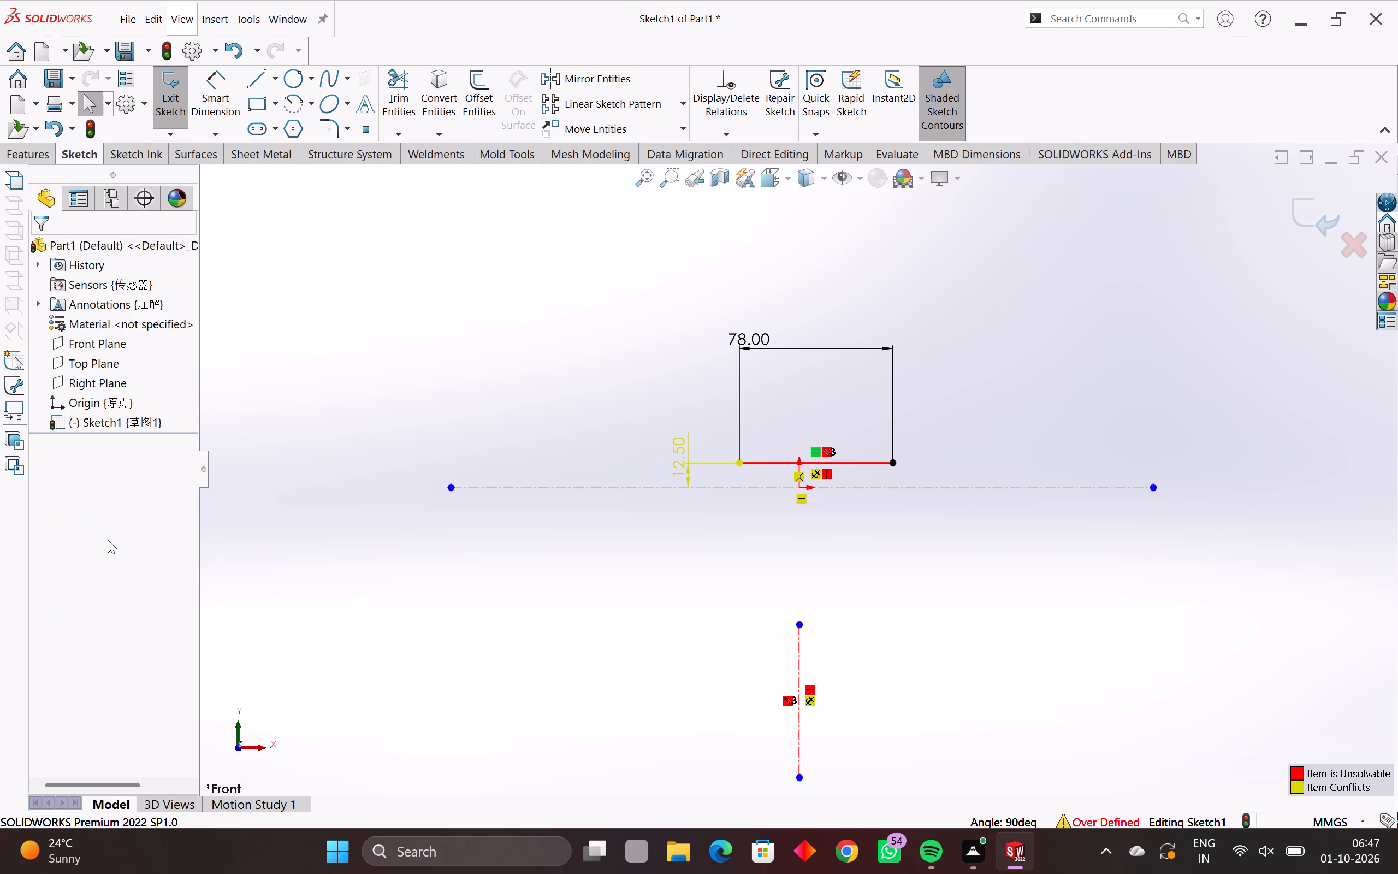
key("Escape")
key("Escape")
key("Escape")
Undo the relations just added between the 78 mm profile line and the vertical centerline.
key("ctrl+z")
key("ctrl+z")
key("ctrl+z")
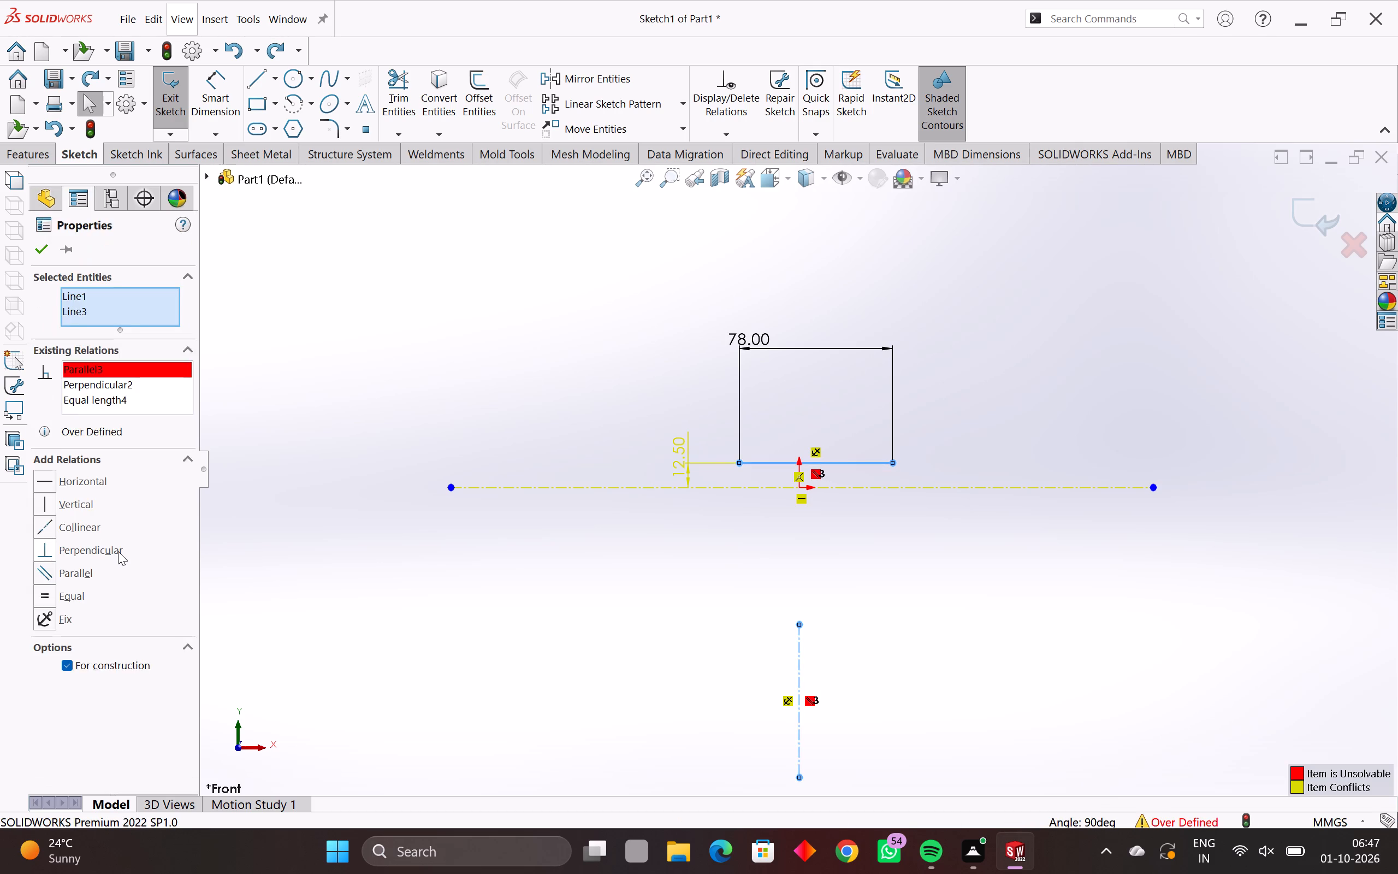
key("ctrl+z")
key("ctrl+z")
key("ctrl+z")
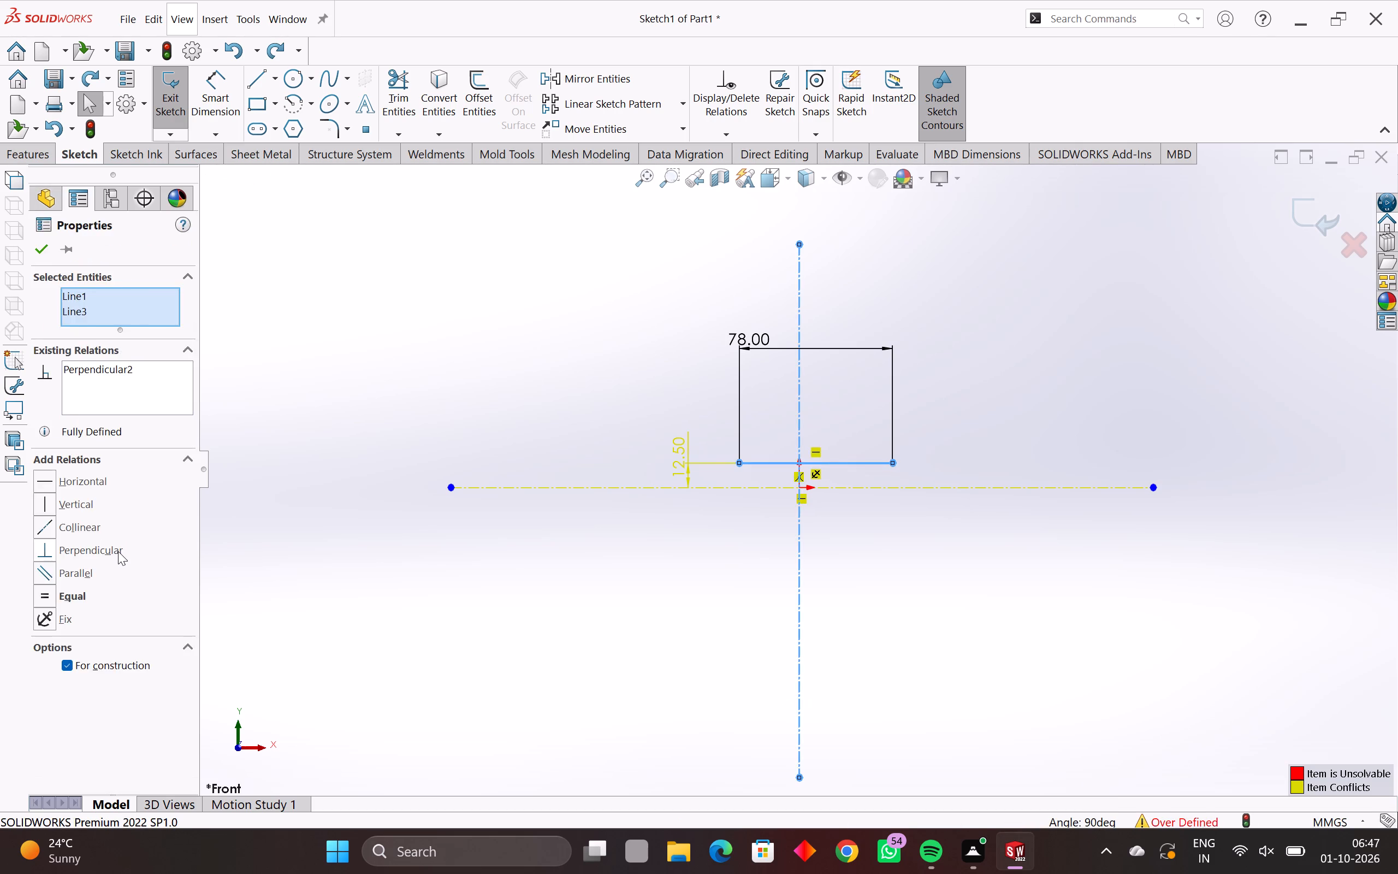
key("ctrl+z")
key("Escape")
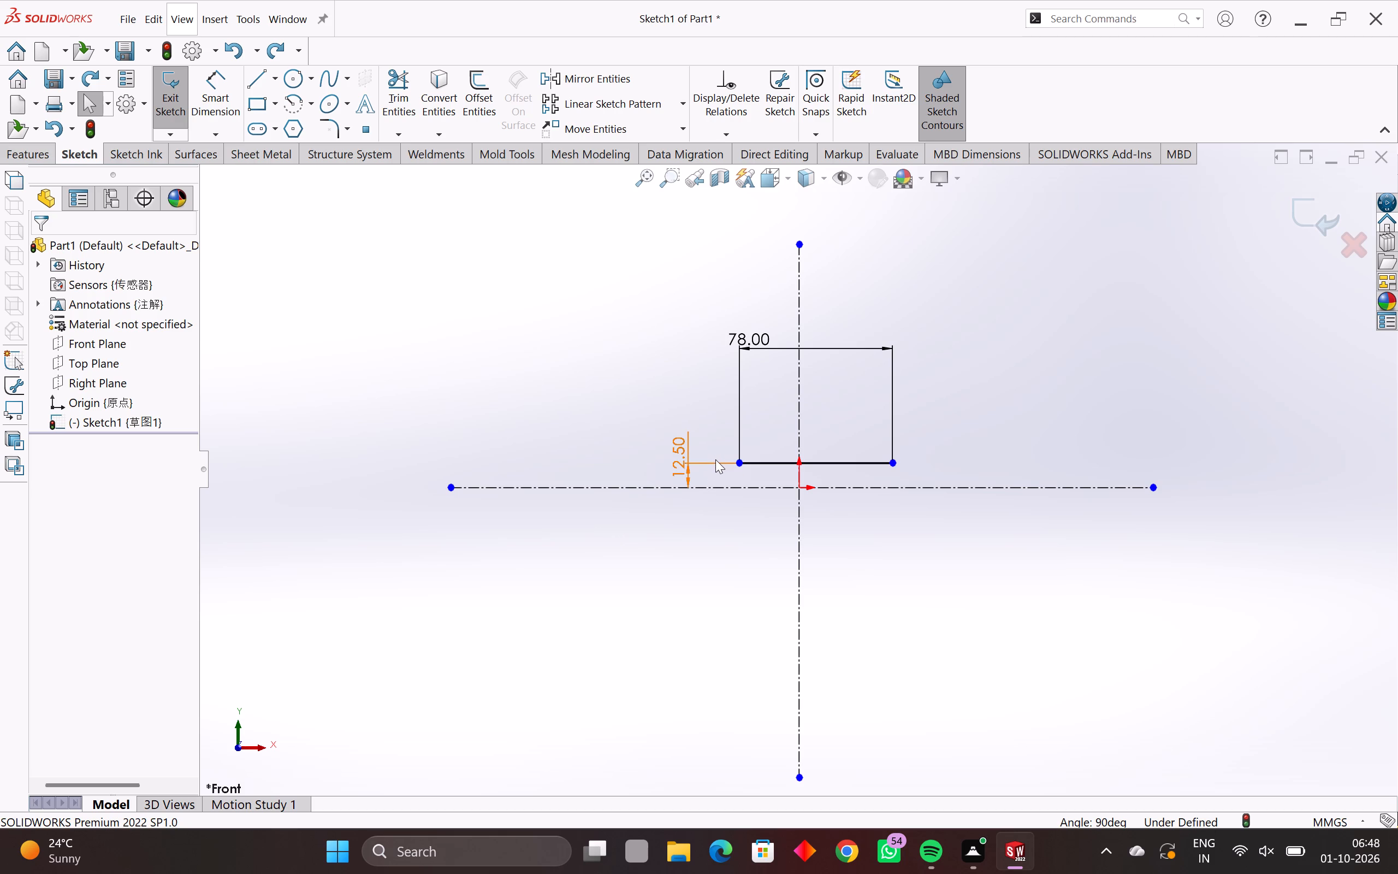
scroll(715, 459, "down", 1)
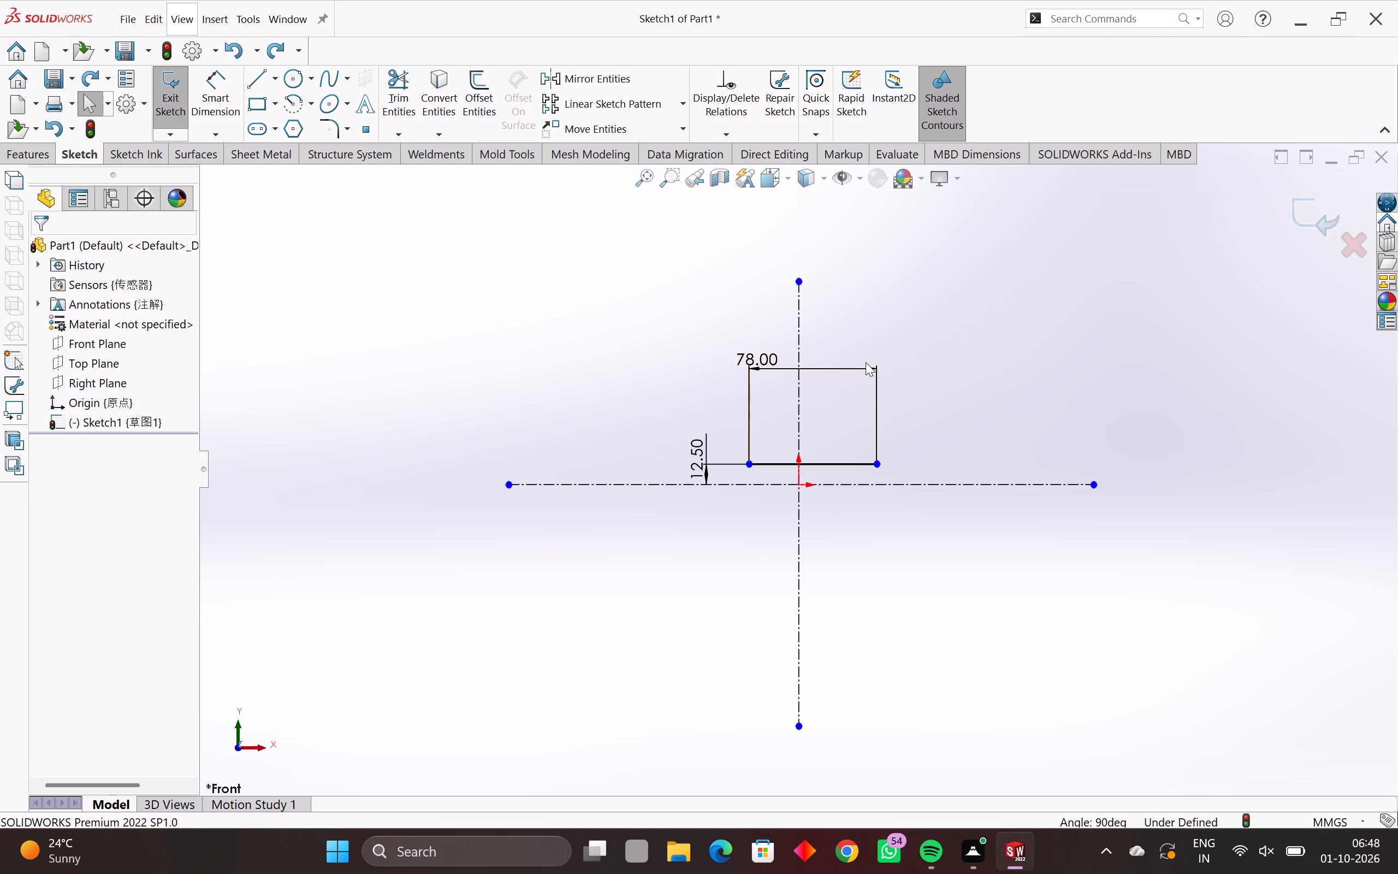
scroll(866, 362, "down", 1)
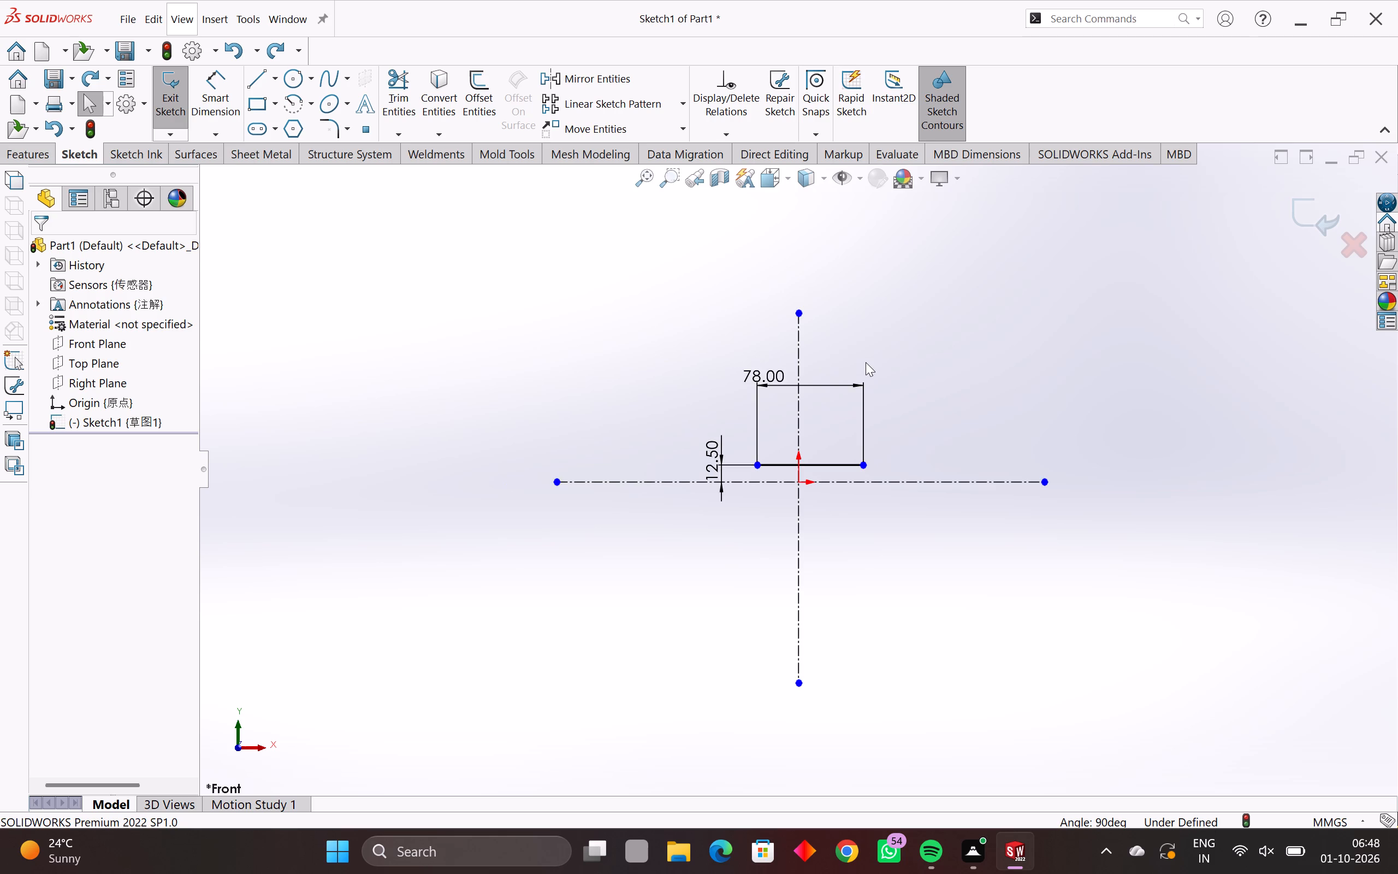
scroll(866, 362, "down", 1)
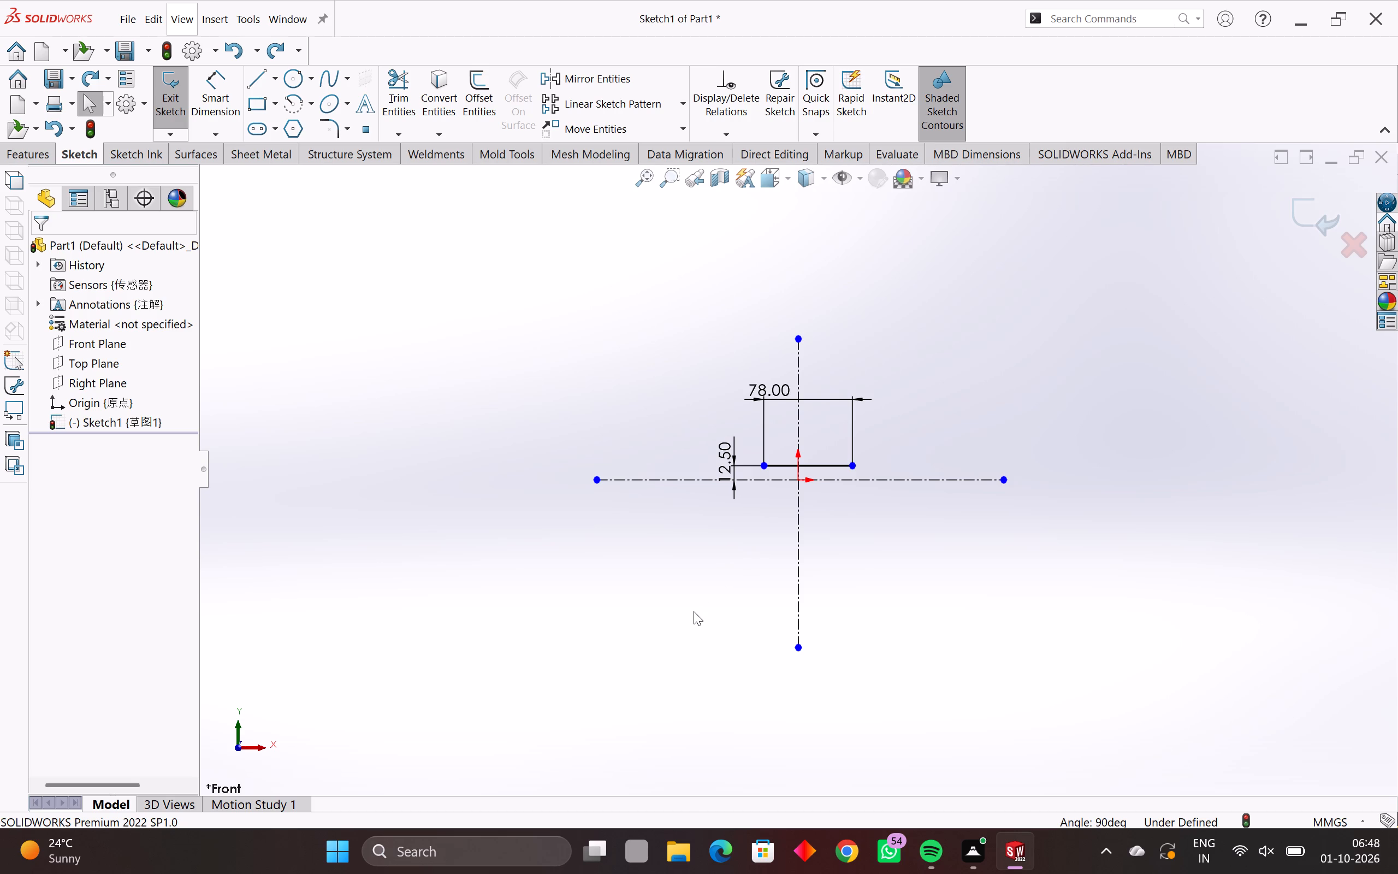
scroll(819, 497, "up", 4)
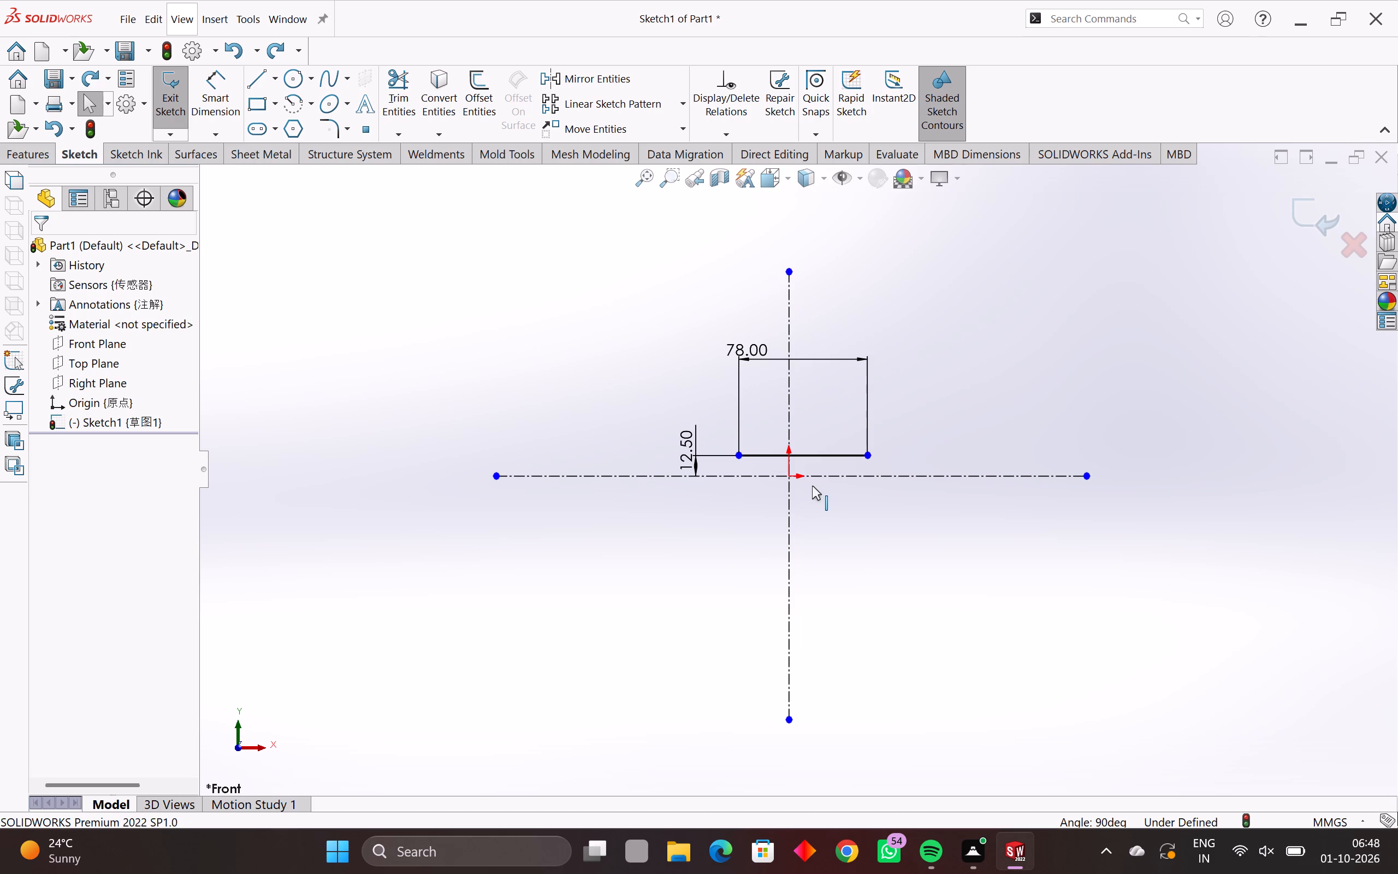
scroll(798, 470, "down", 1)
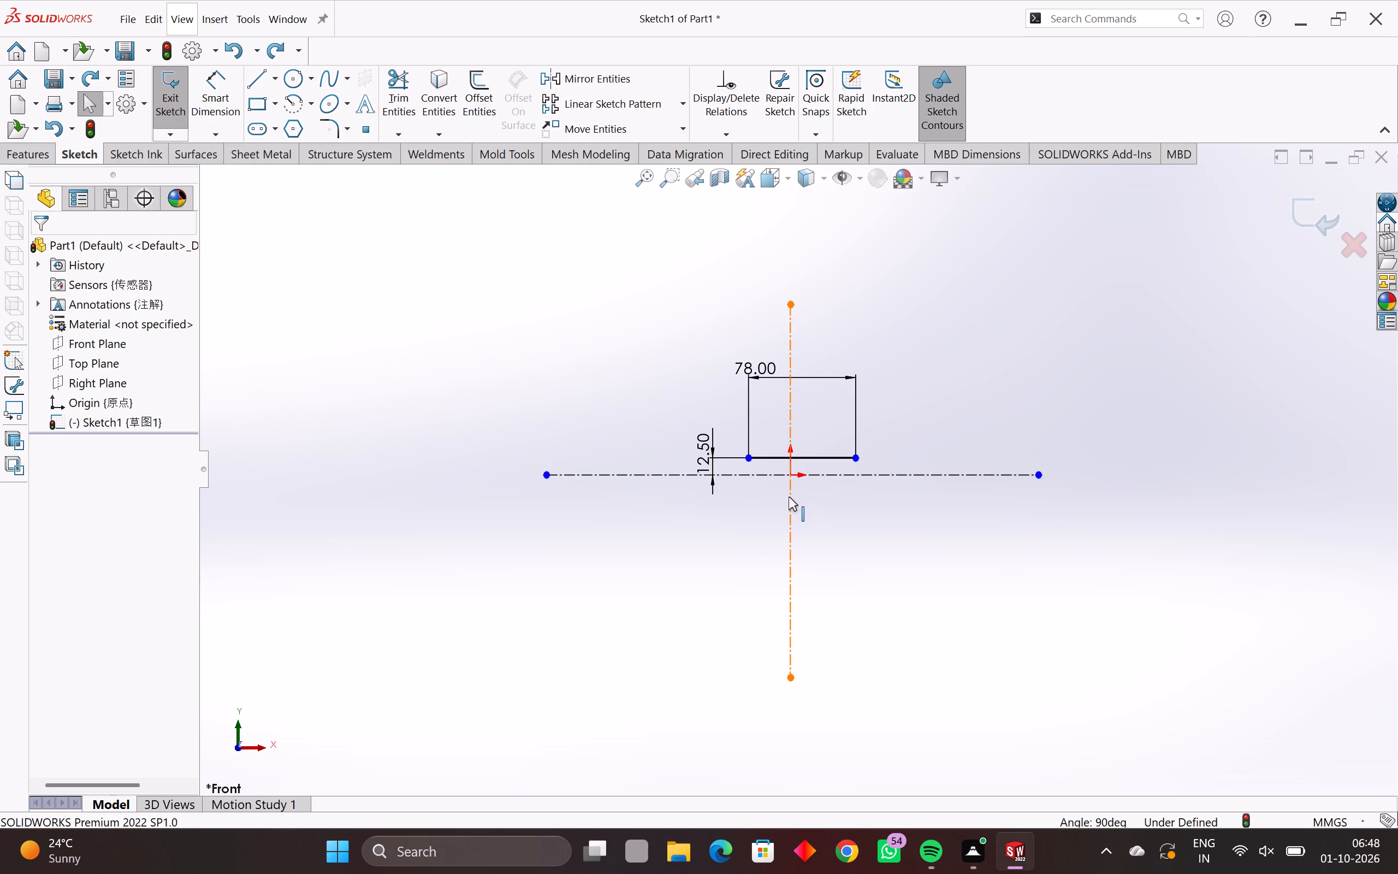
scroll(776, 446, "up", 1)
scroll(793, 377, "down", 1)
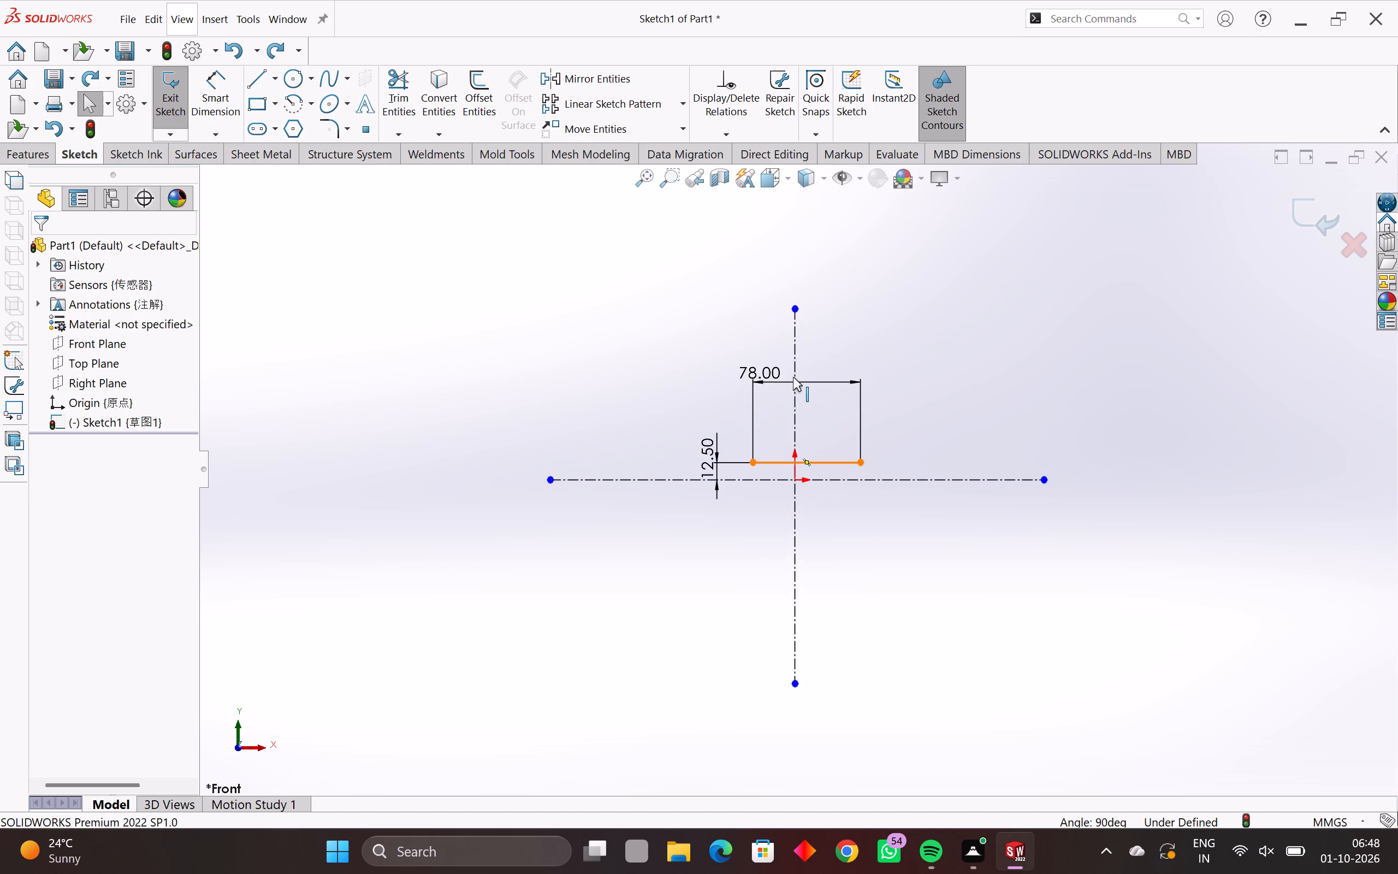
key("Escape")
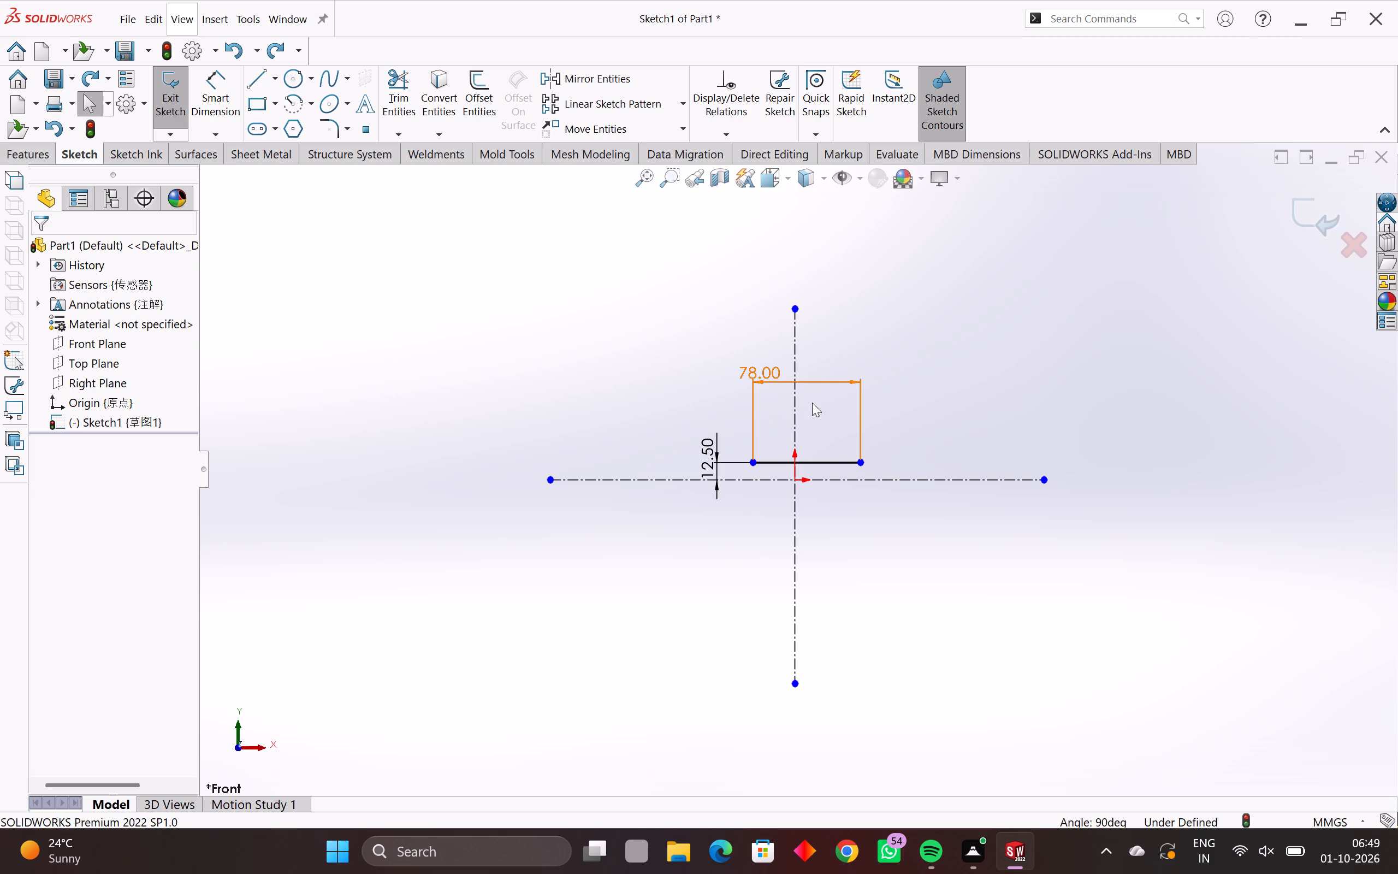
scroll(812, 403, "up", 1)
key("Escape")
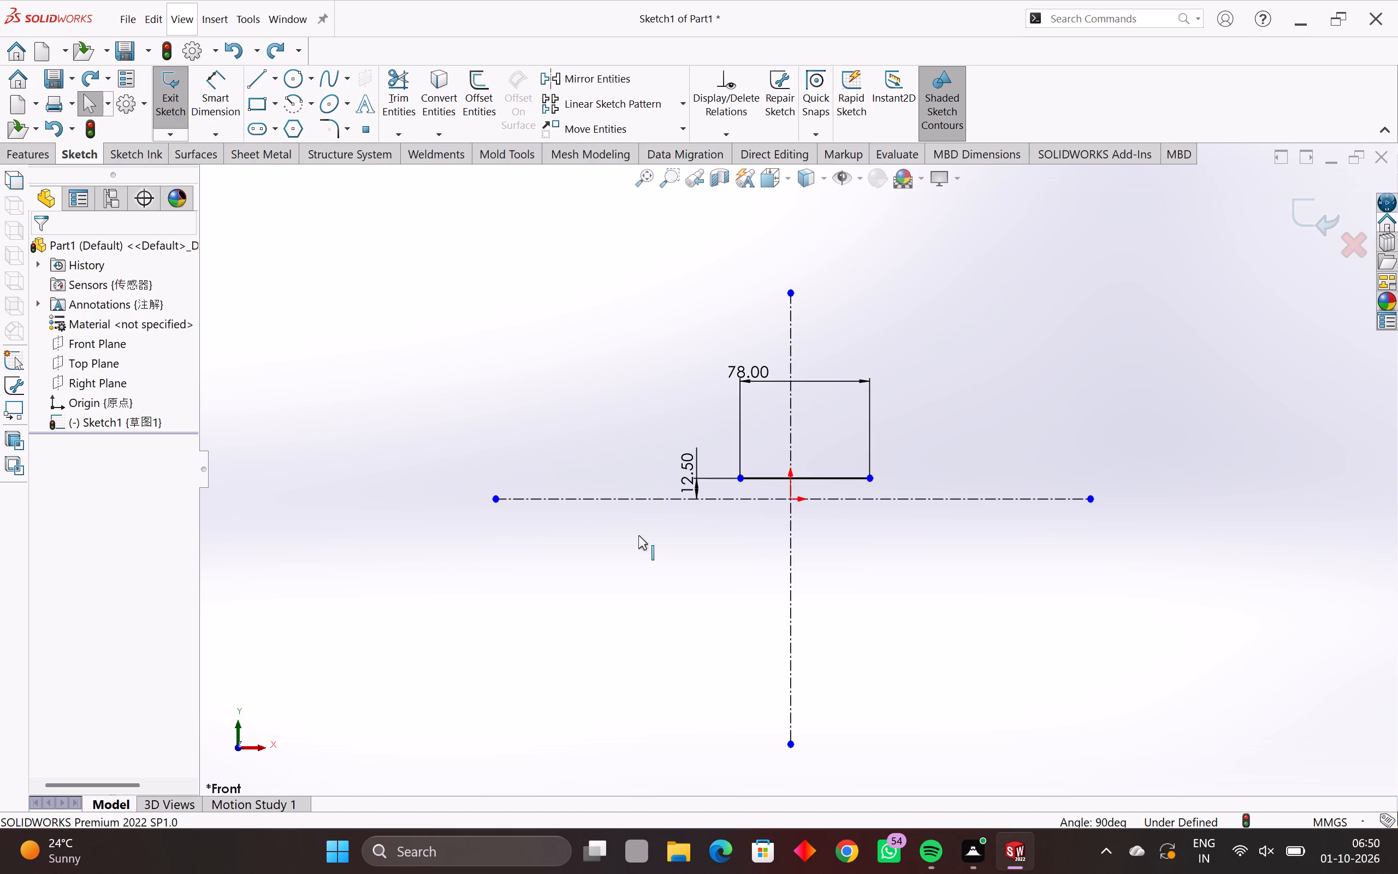
Examine the relations available between the 78 mm profile line and the horizontal centerline.
left_click(768, 477)
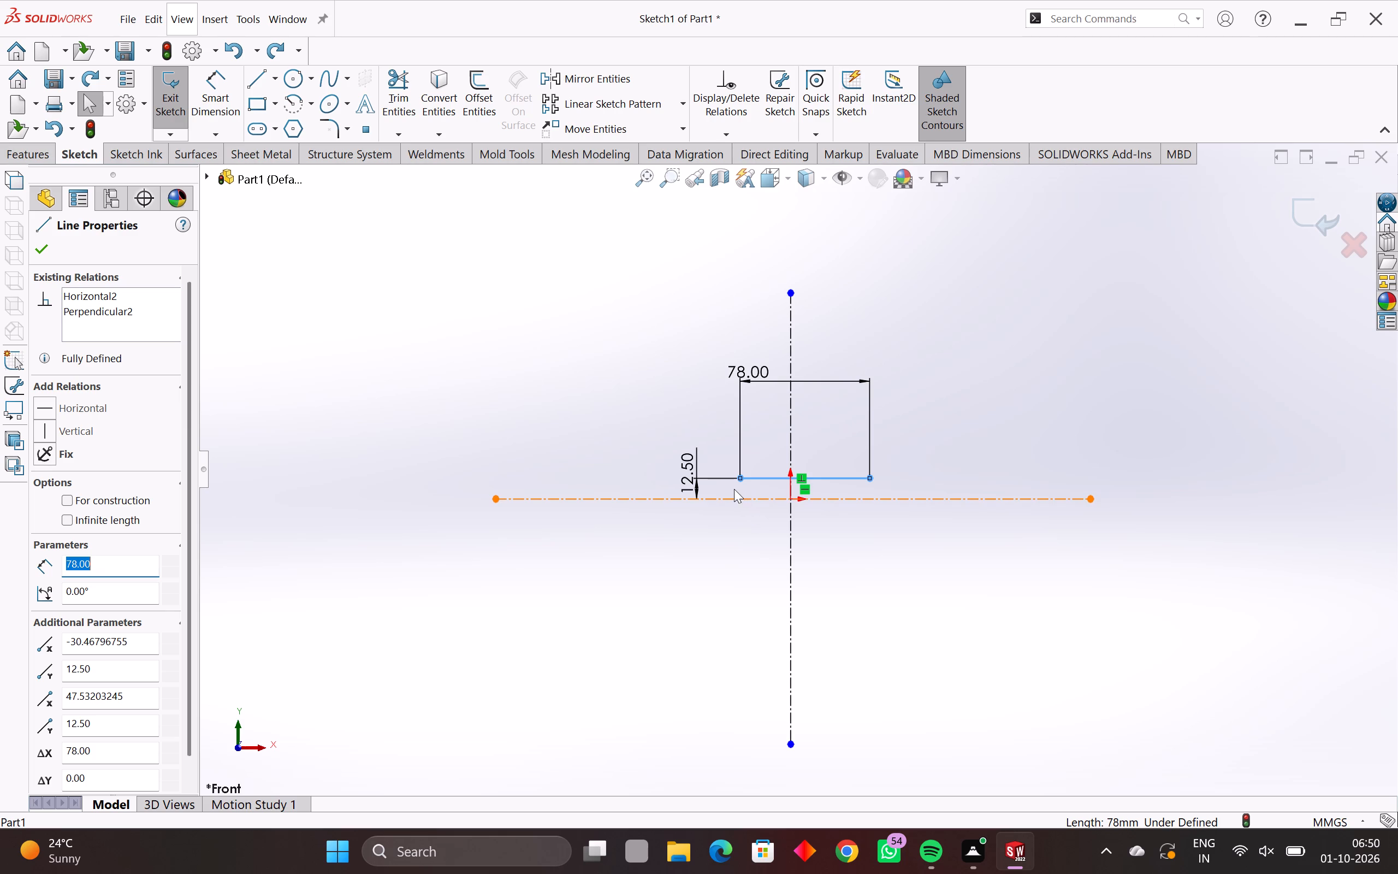
key("Escape")
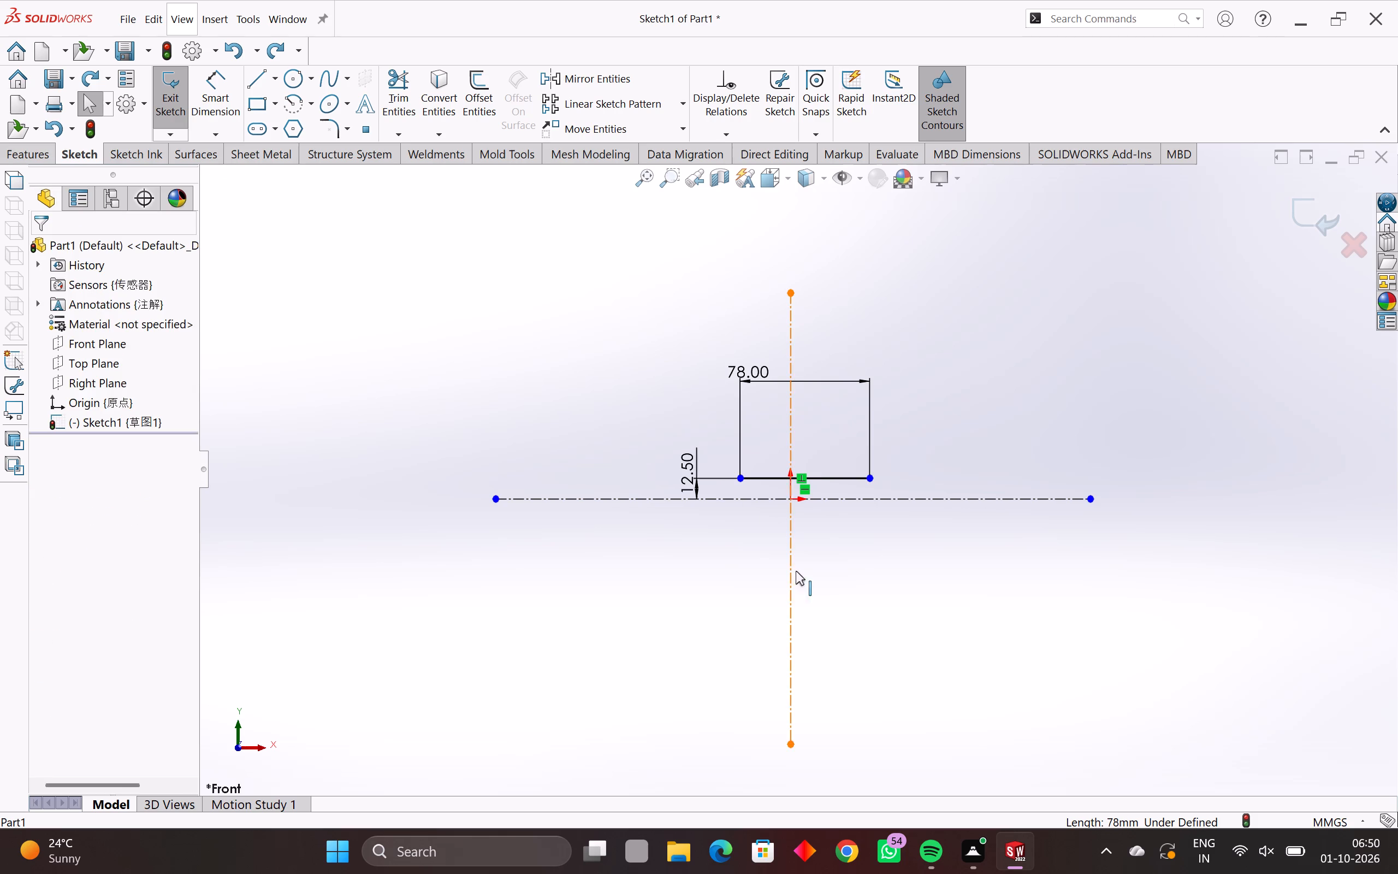
left_click(769, 477, "shift")
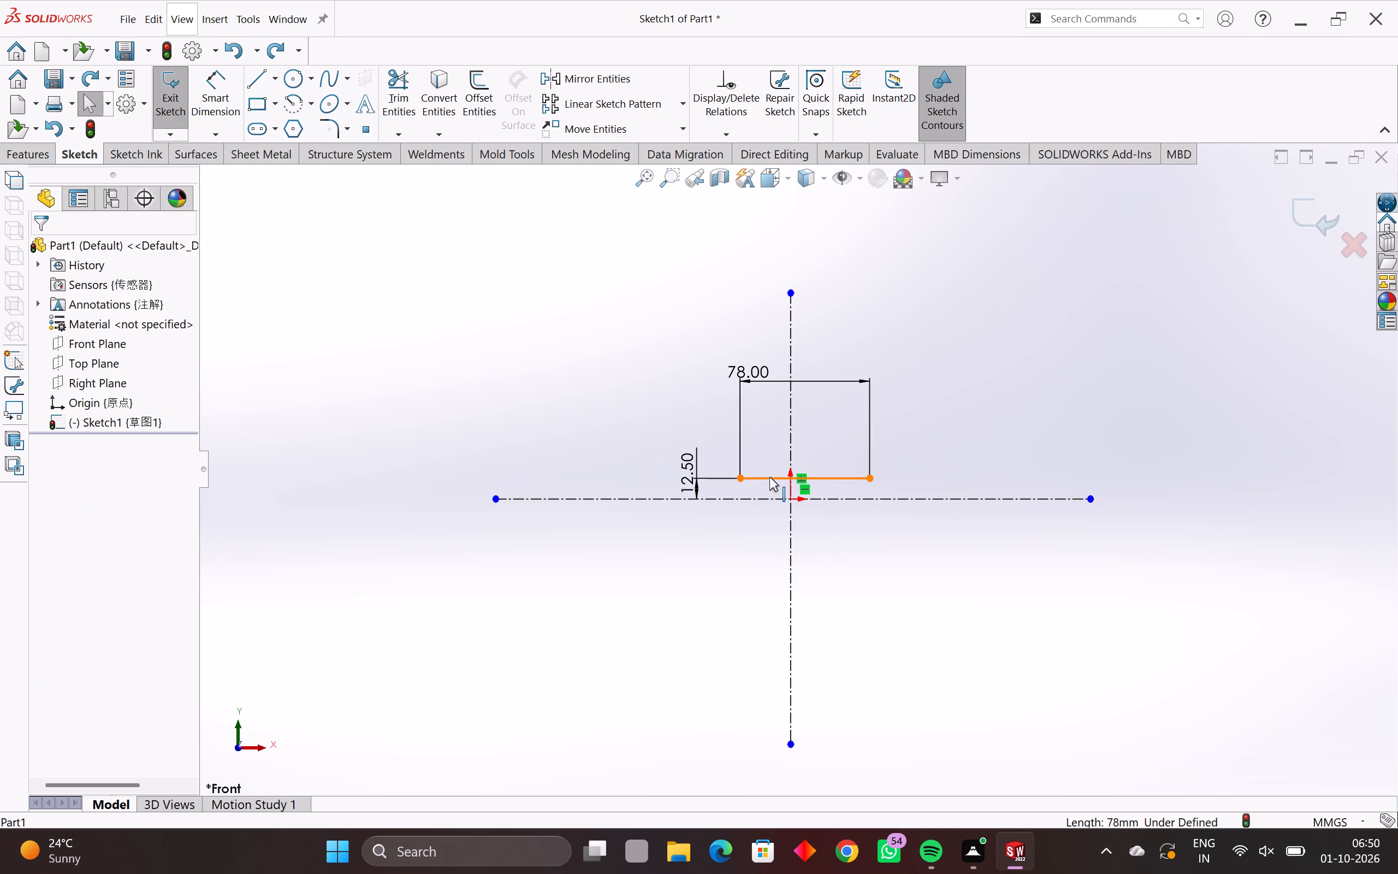
left_click(868, 499, "shift")
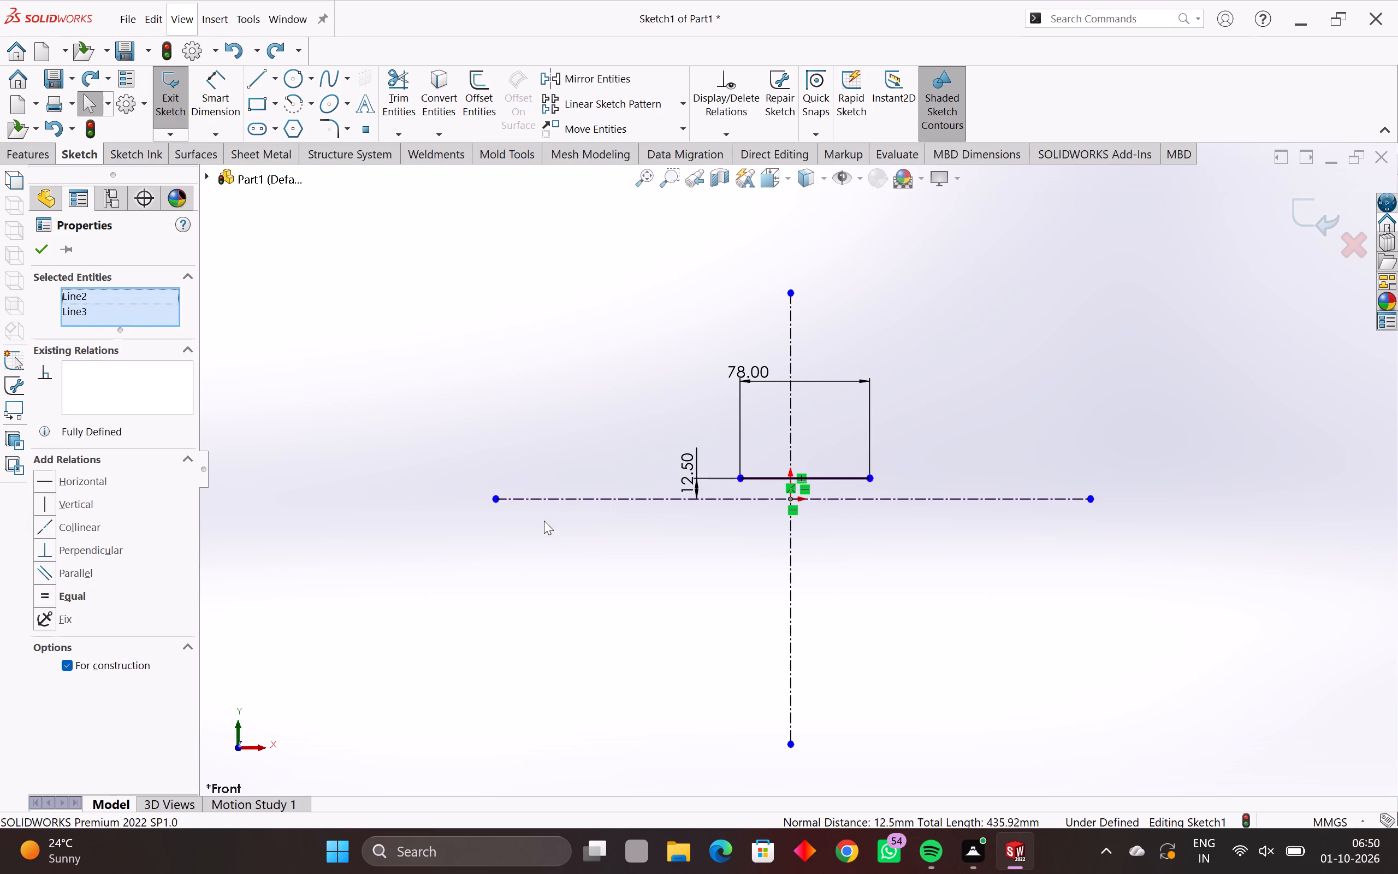
key("Escape")
key("Escape")
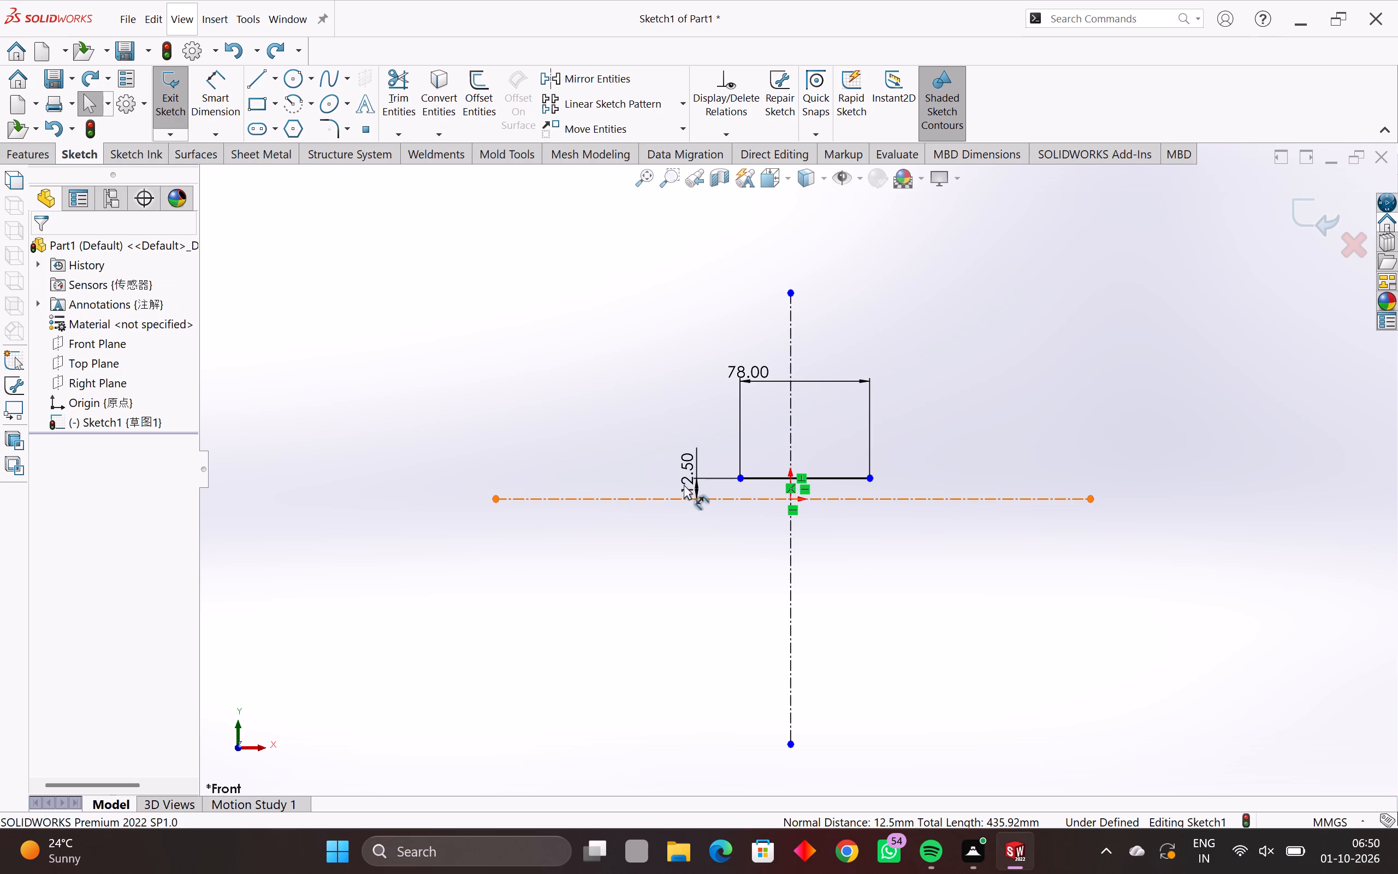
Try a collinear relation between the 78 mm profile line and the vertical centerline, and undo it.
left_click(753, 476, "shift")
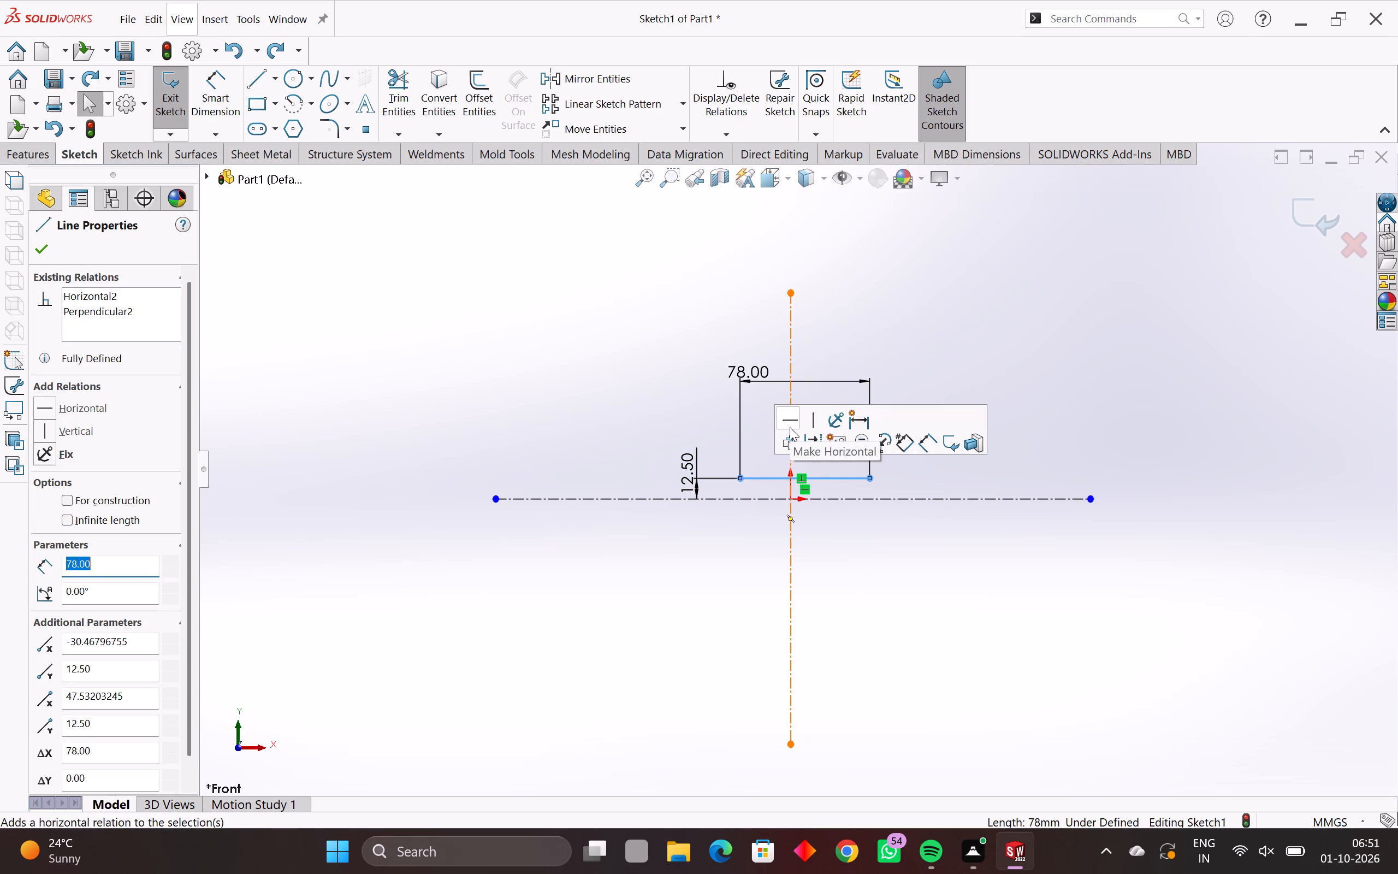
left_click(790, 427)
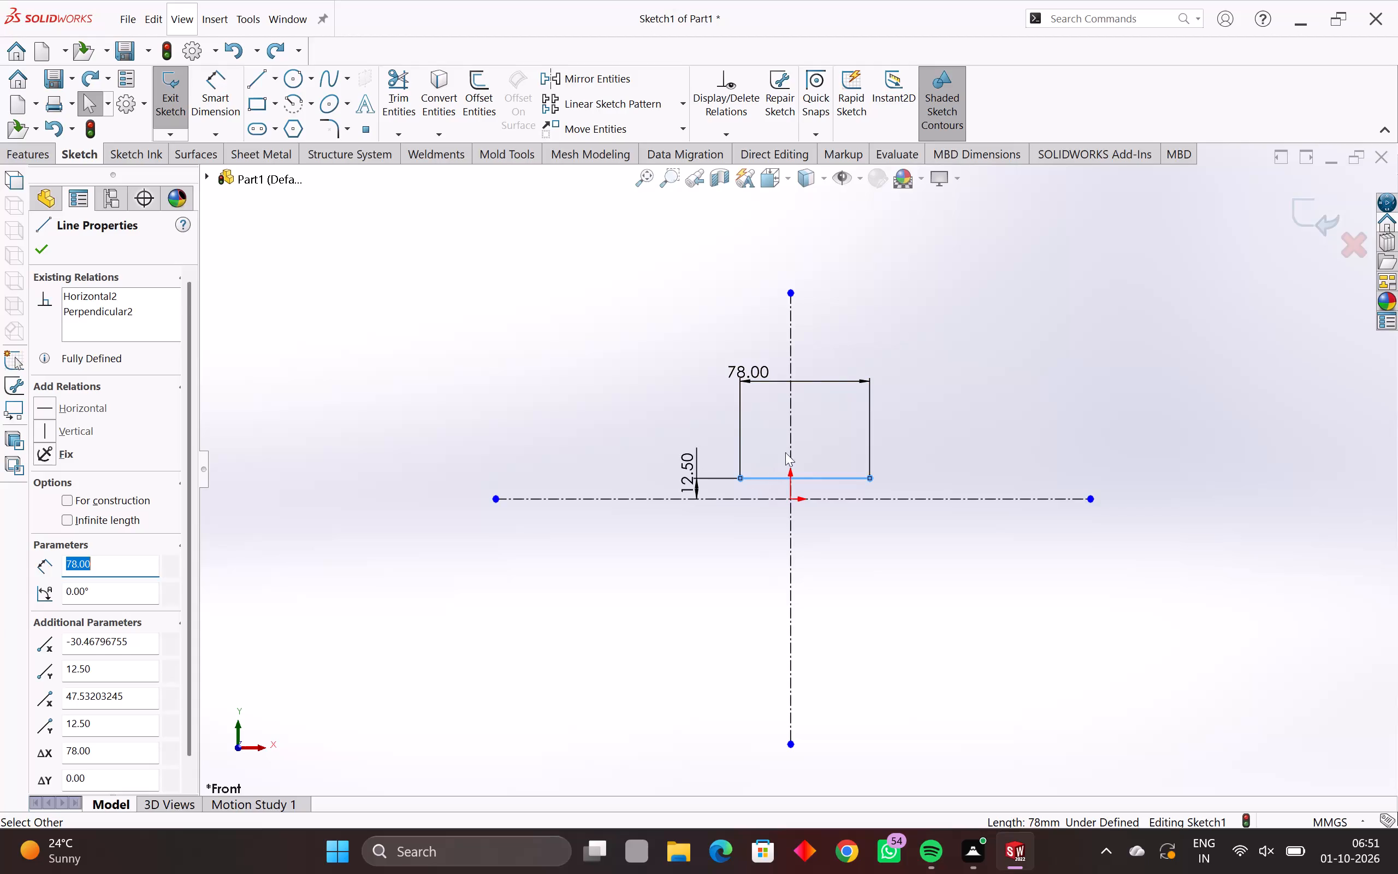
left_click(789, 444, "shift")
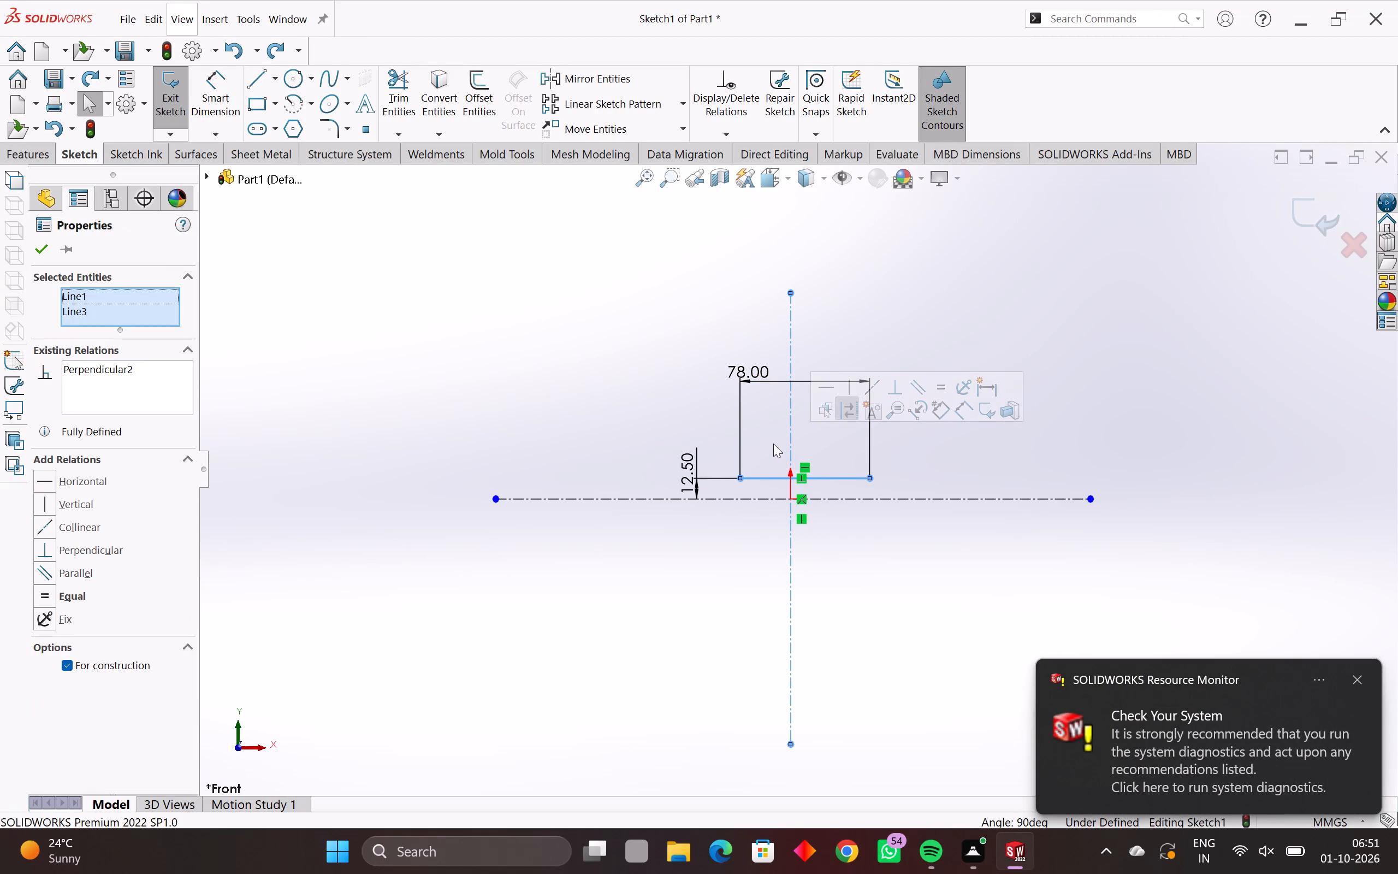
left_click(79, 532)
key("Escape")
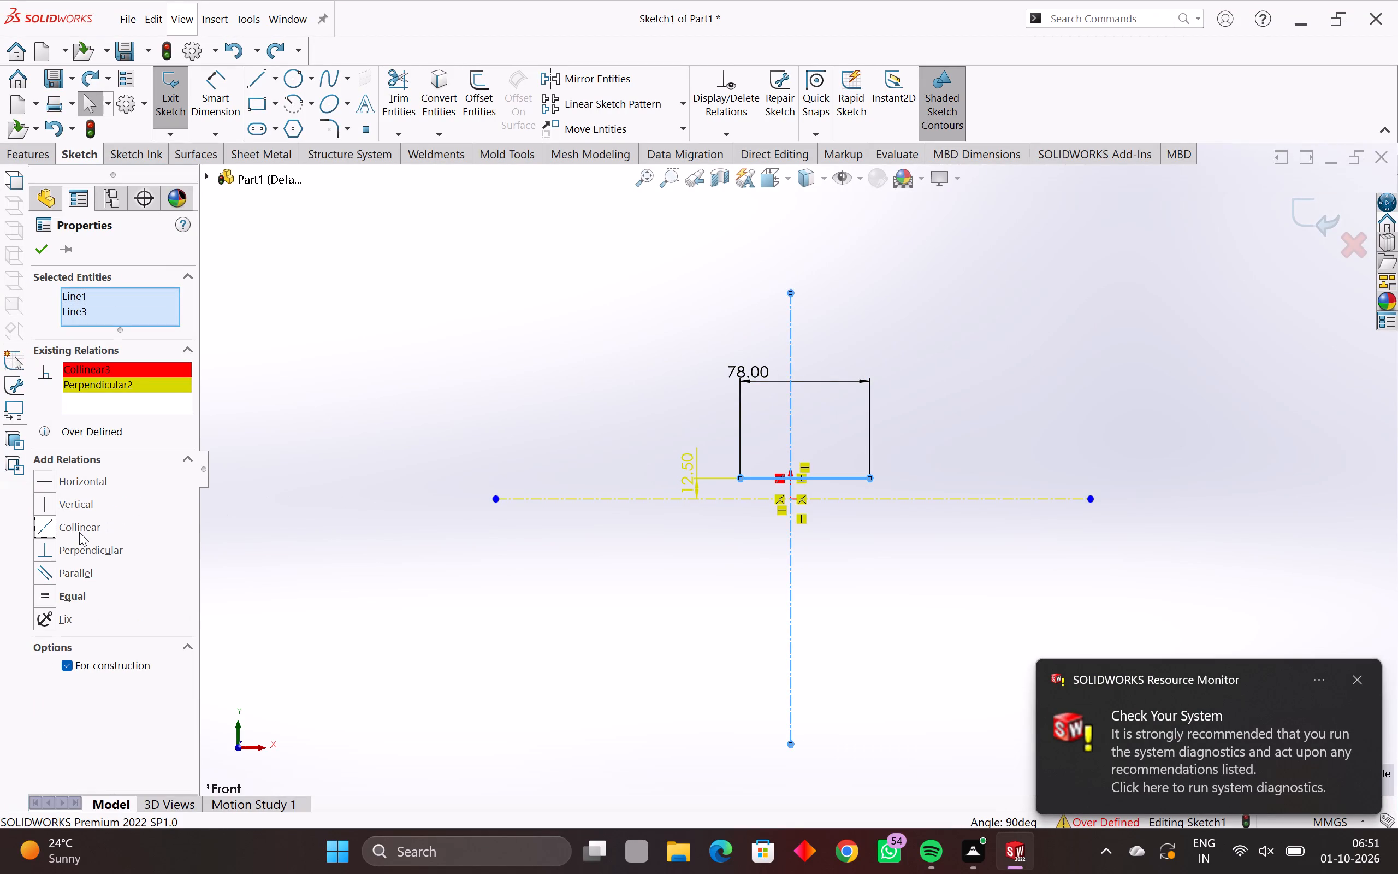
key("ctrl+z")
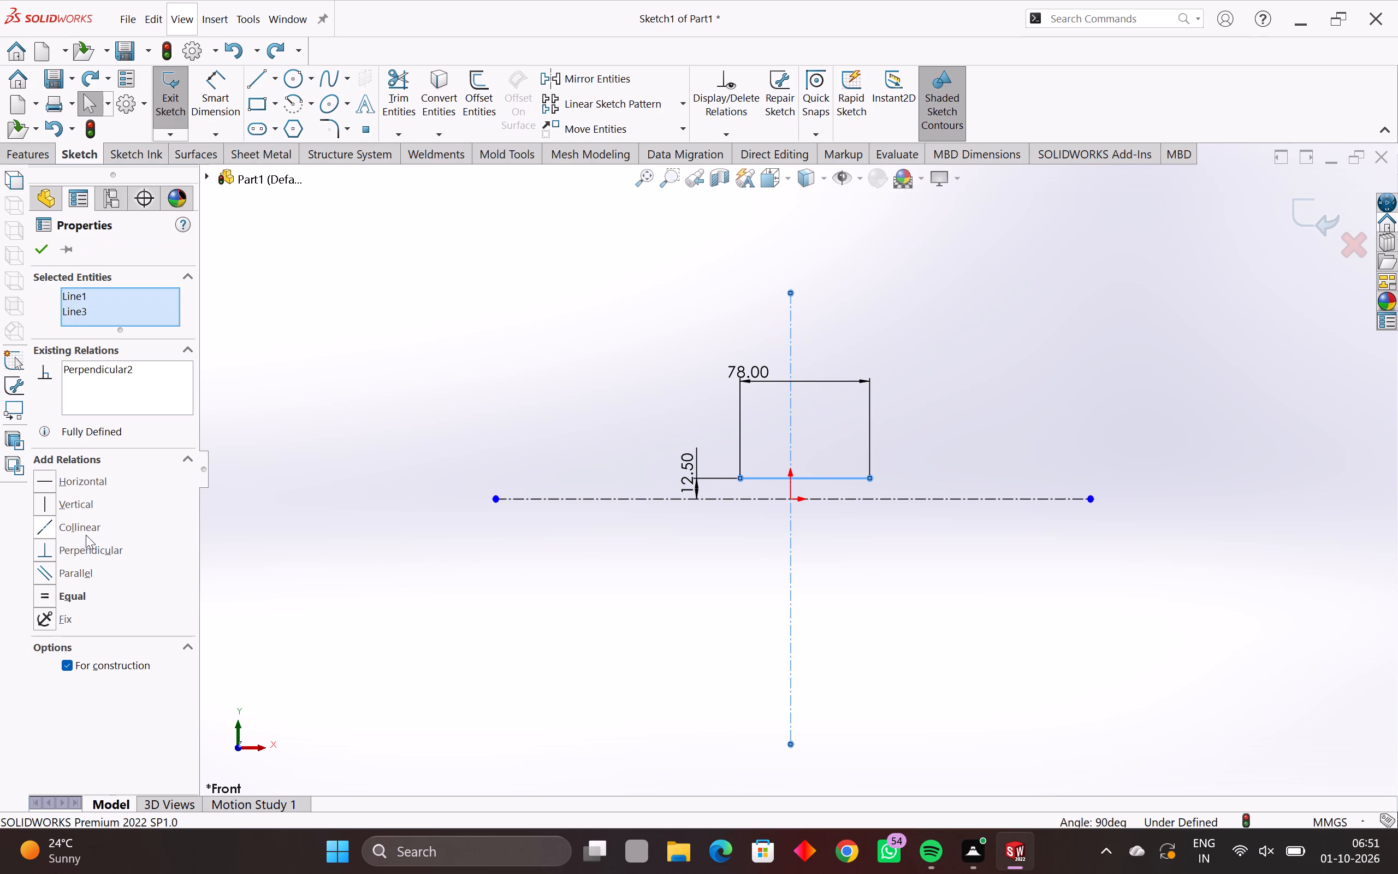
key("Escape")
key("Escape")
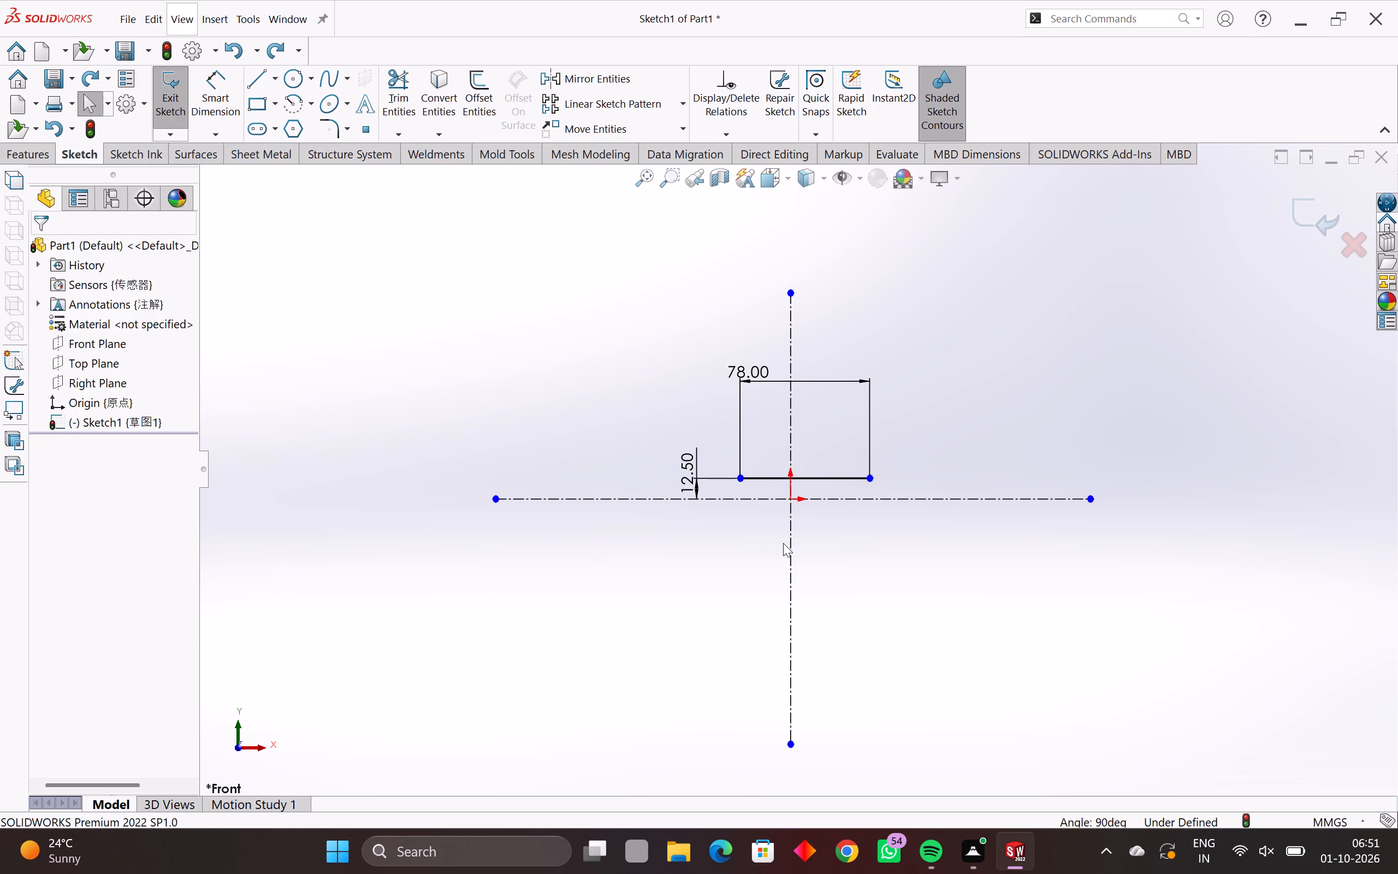
Review the relations between the 78 mm profile line and the horizontal centerline again.
left_click(832, 477, "ctrl")
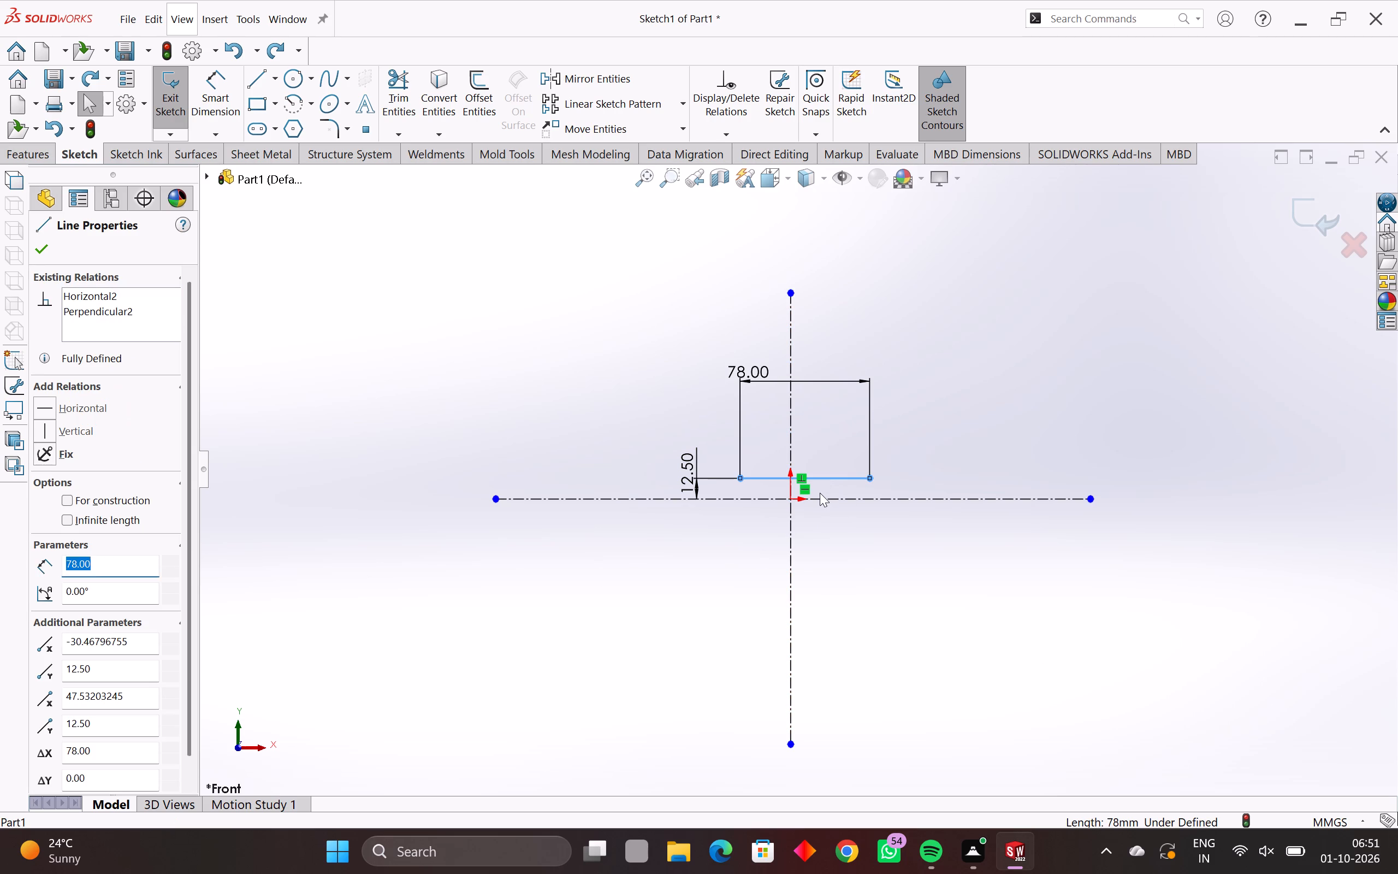
left_click(831, 498, "ctrl")
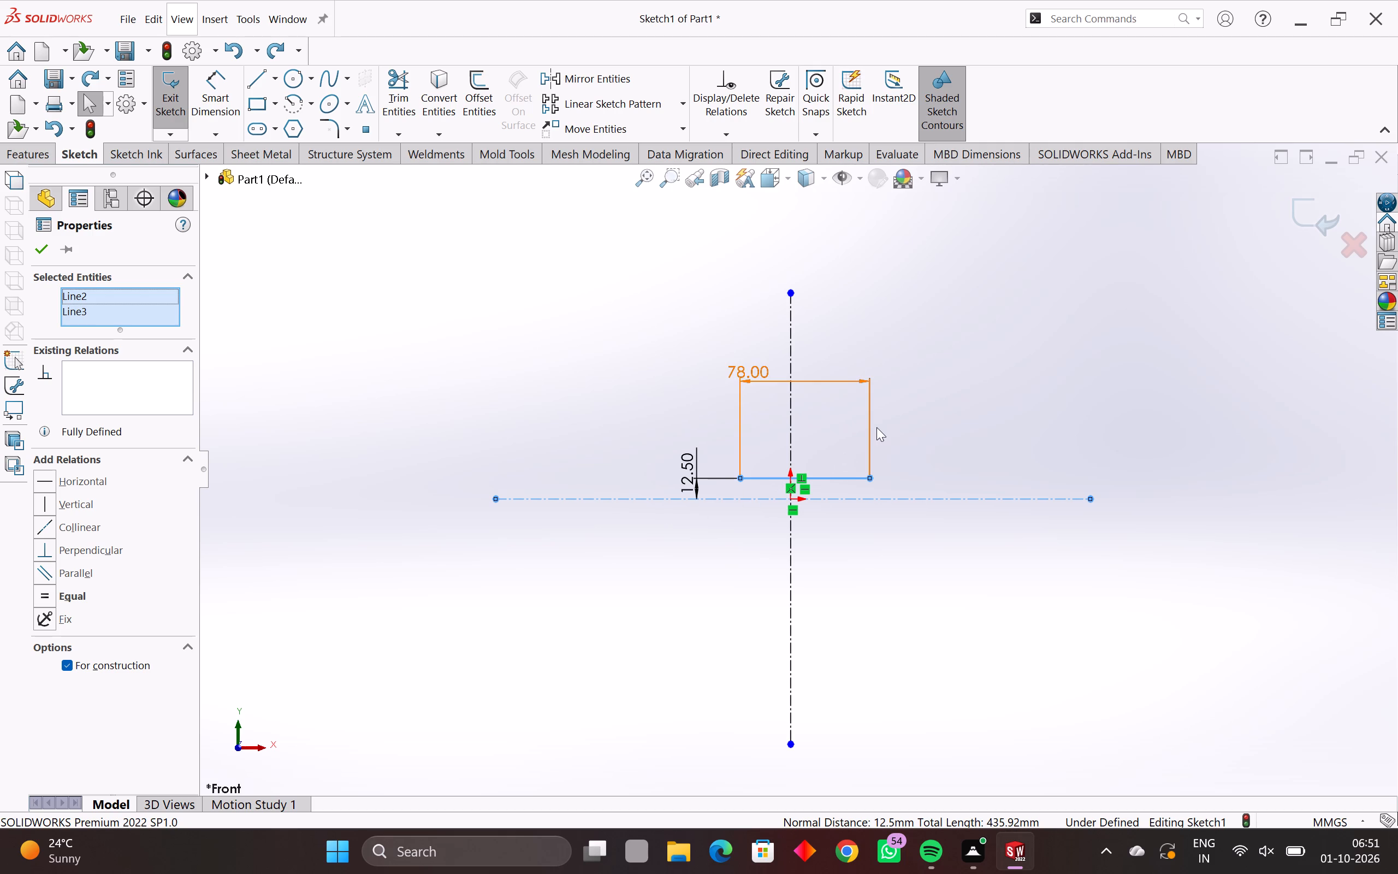
scroll(867, 439, "down", 1)
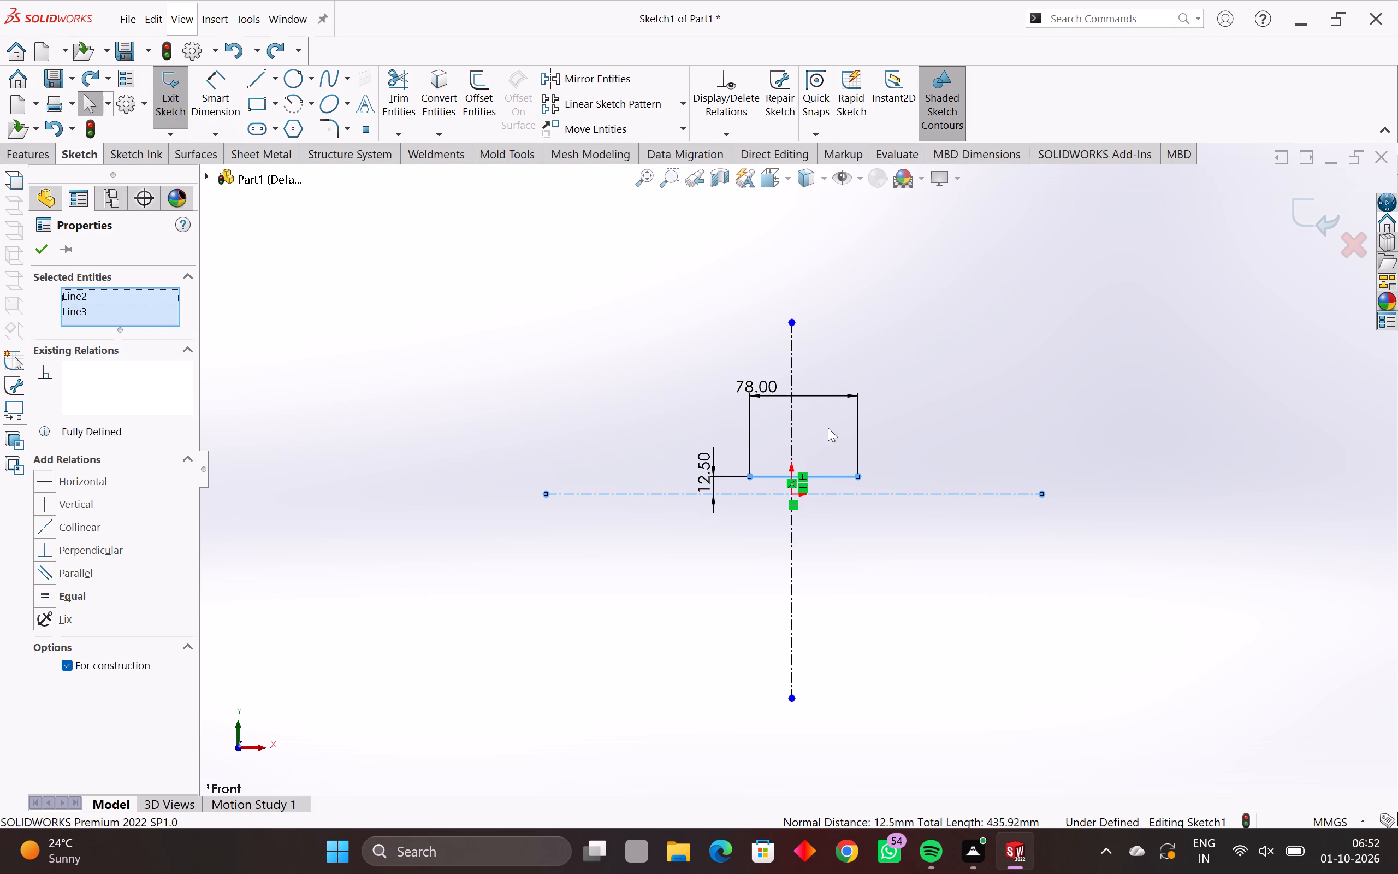
scroll(824, 426, "up", 1)
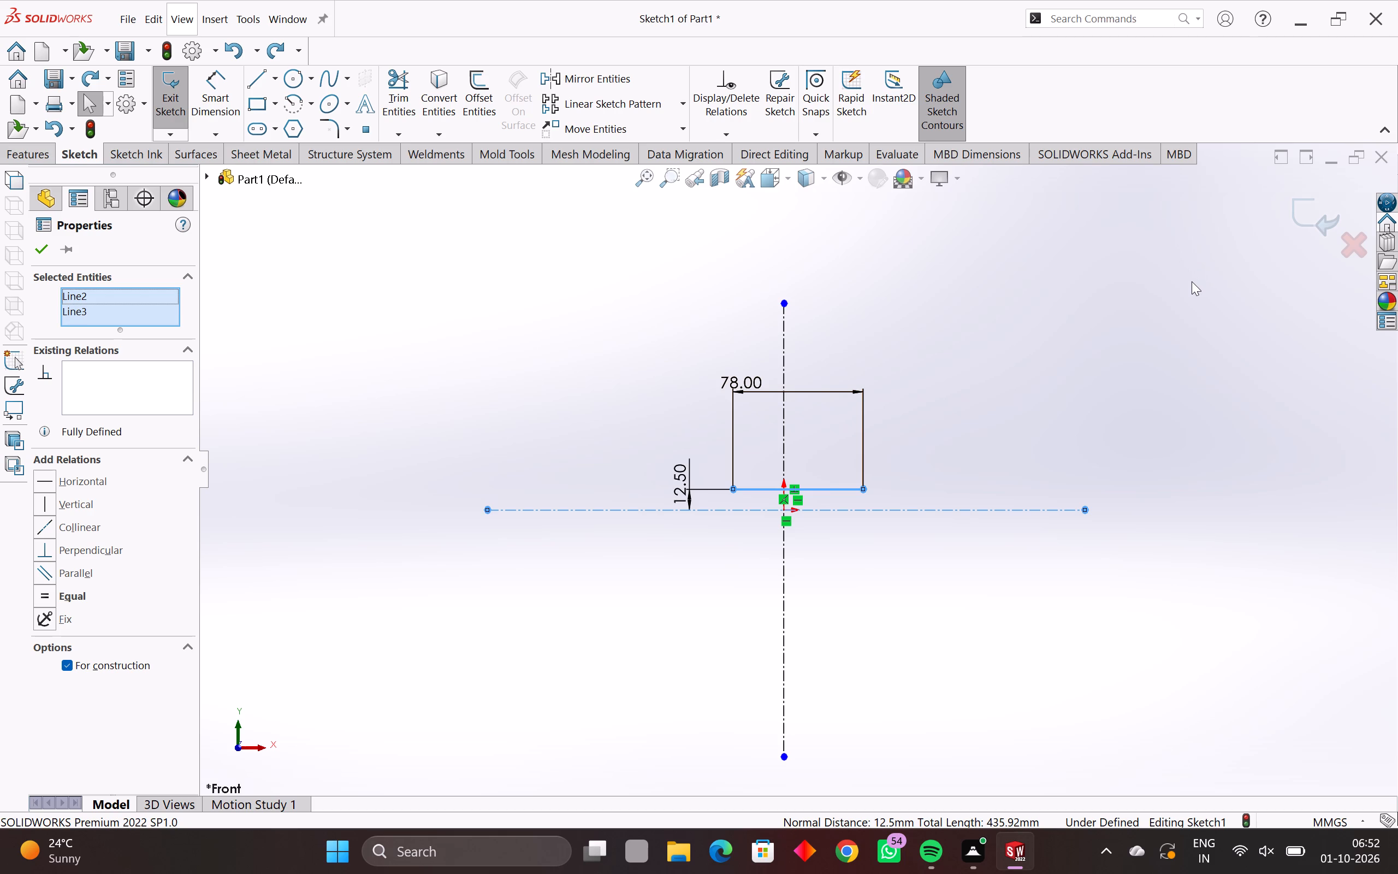
scroll(1190, 280, "down", 2)
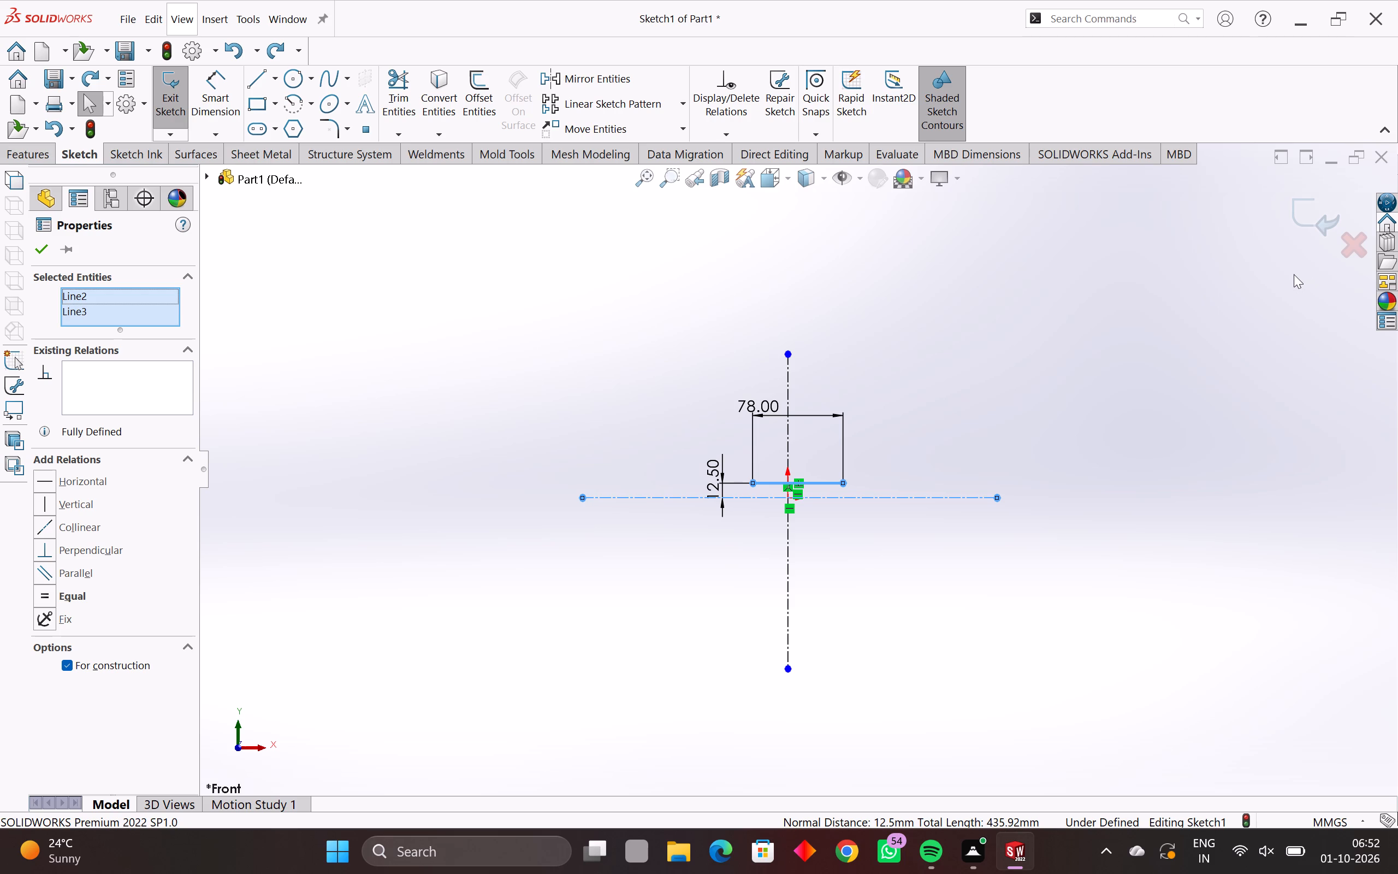
key("Escape")
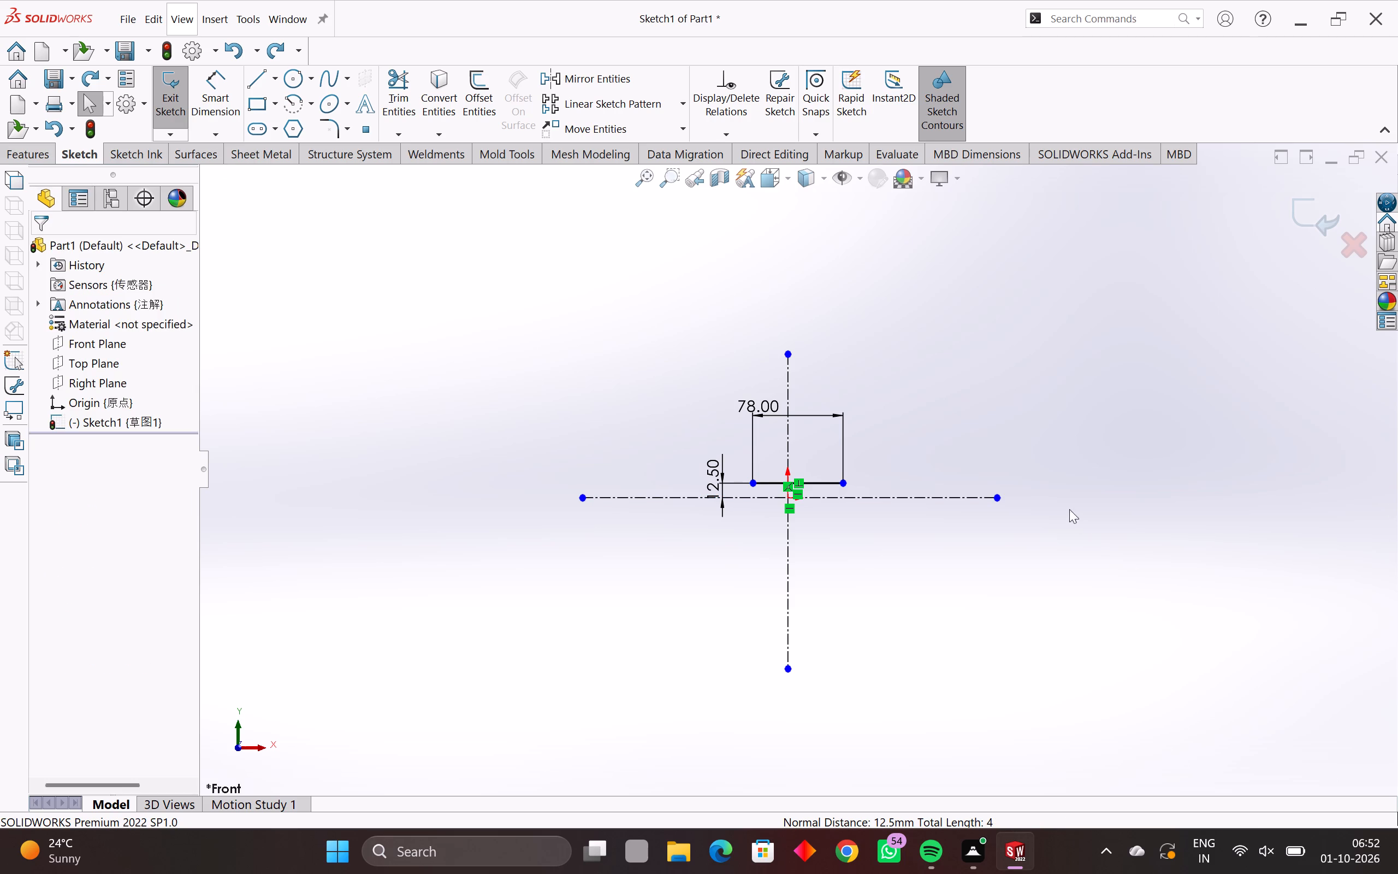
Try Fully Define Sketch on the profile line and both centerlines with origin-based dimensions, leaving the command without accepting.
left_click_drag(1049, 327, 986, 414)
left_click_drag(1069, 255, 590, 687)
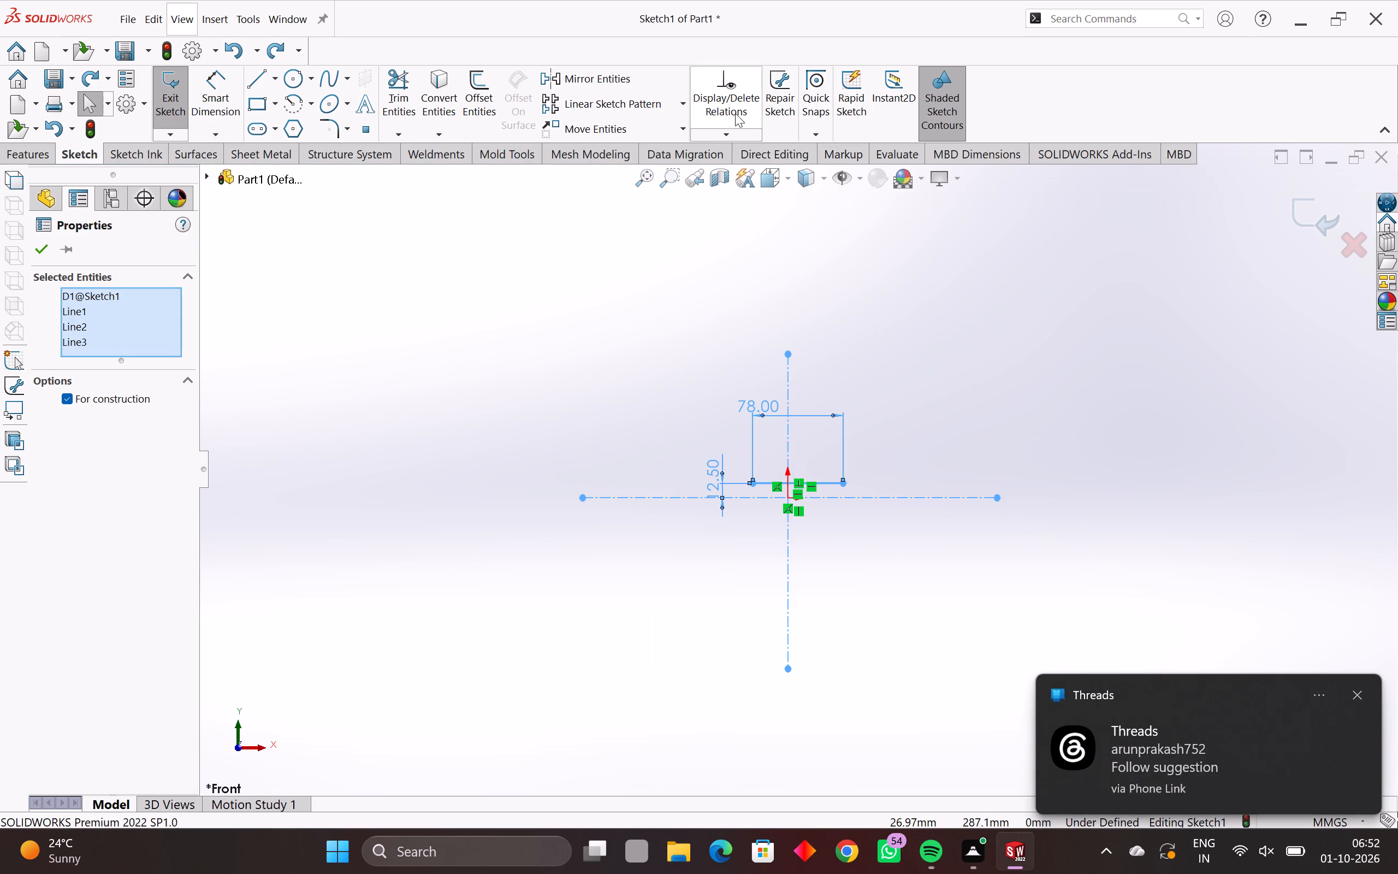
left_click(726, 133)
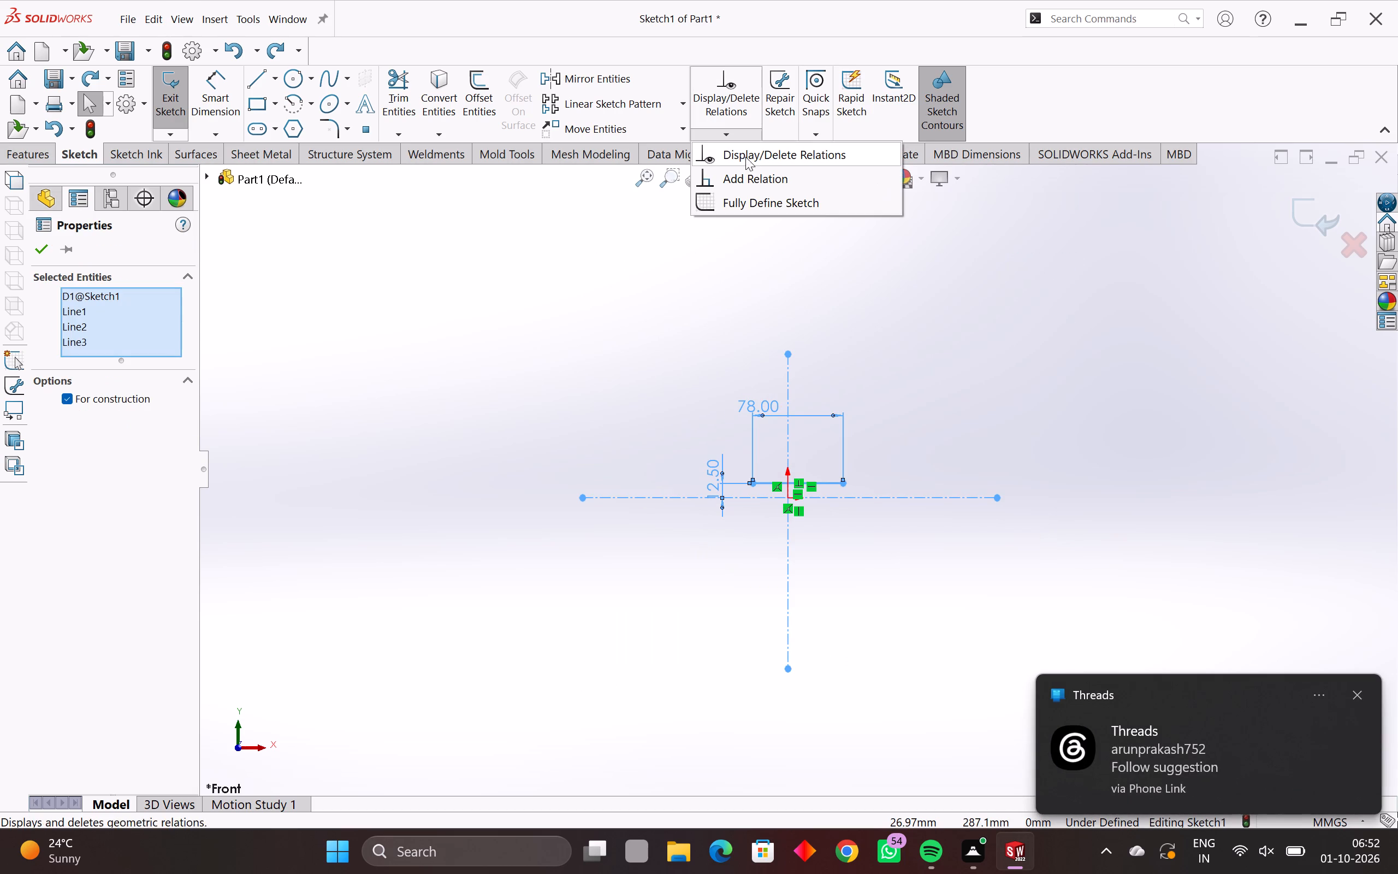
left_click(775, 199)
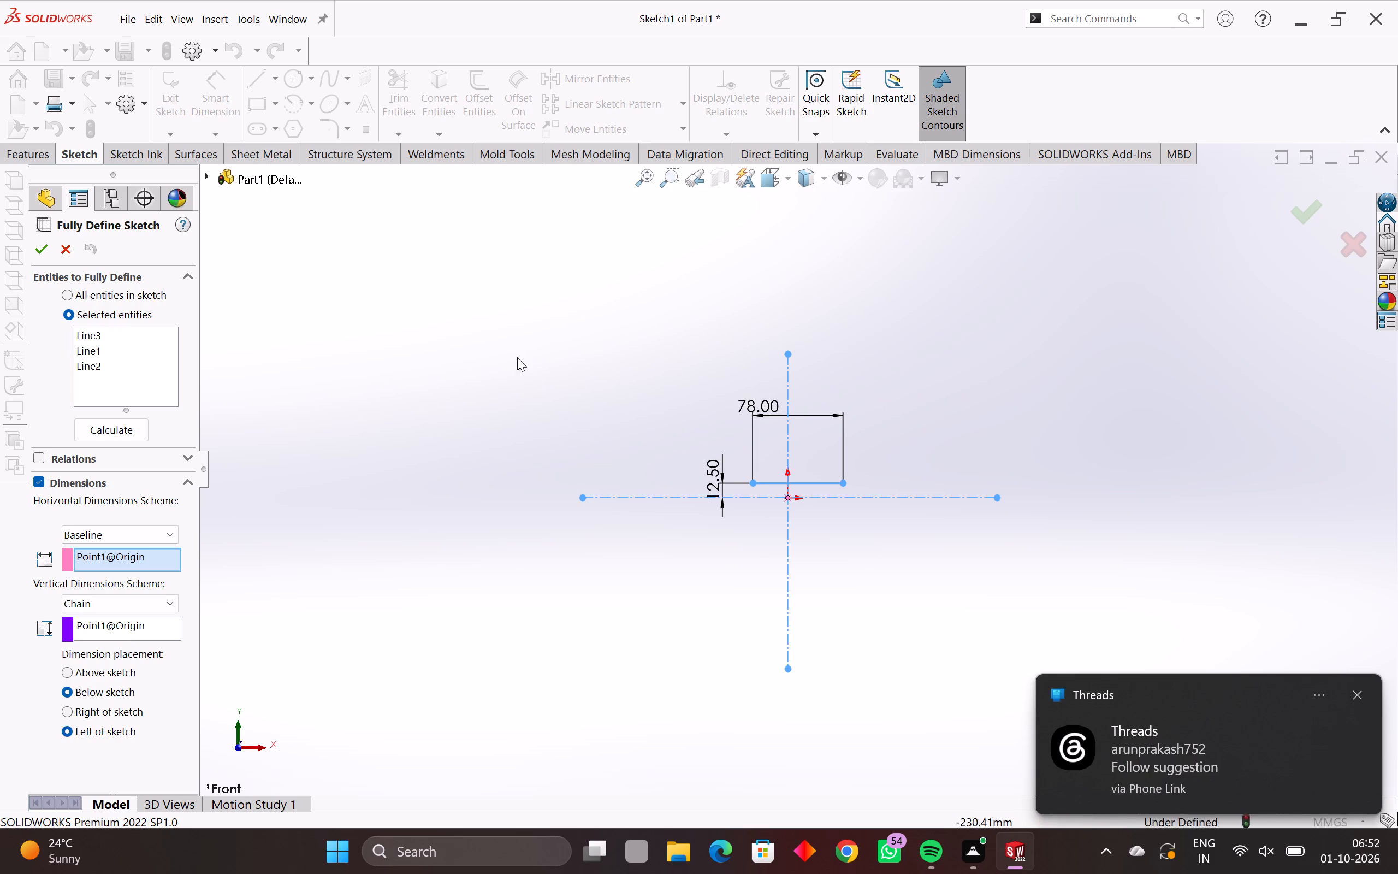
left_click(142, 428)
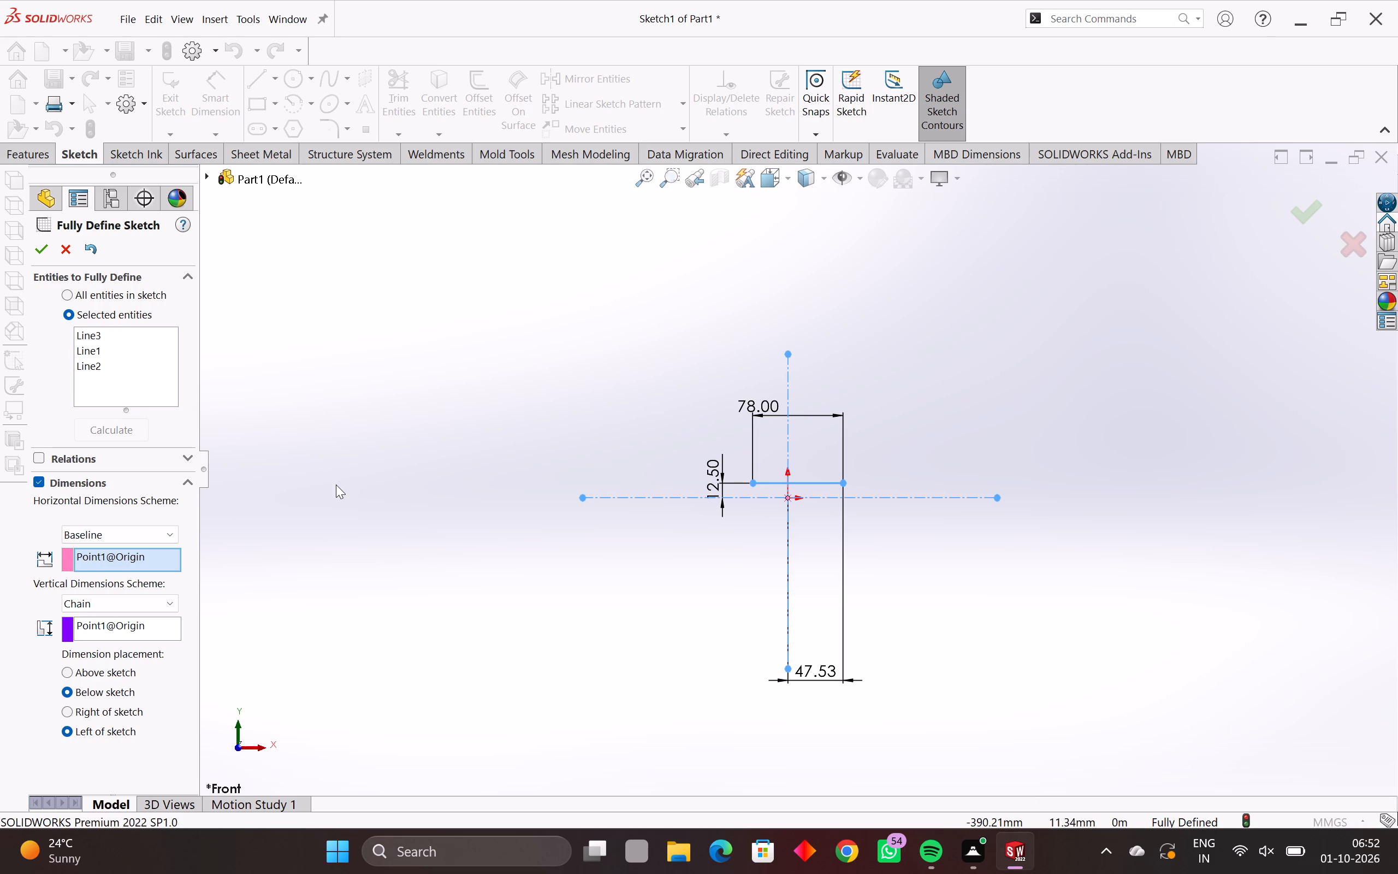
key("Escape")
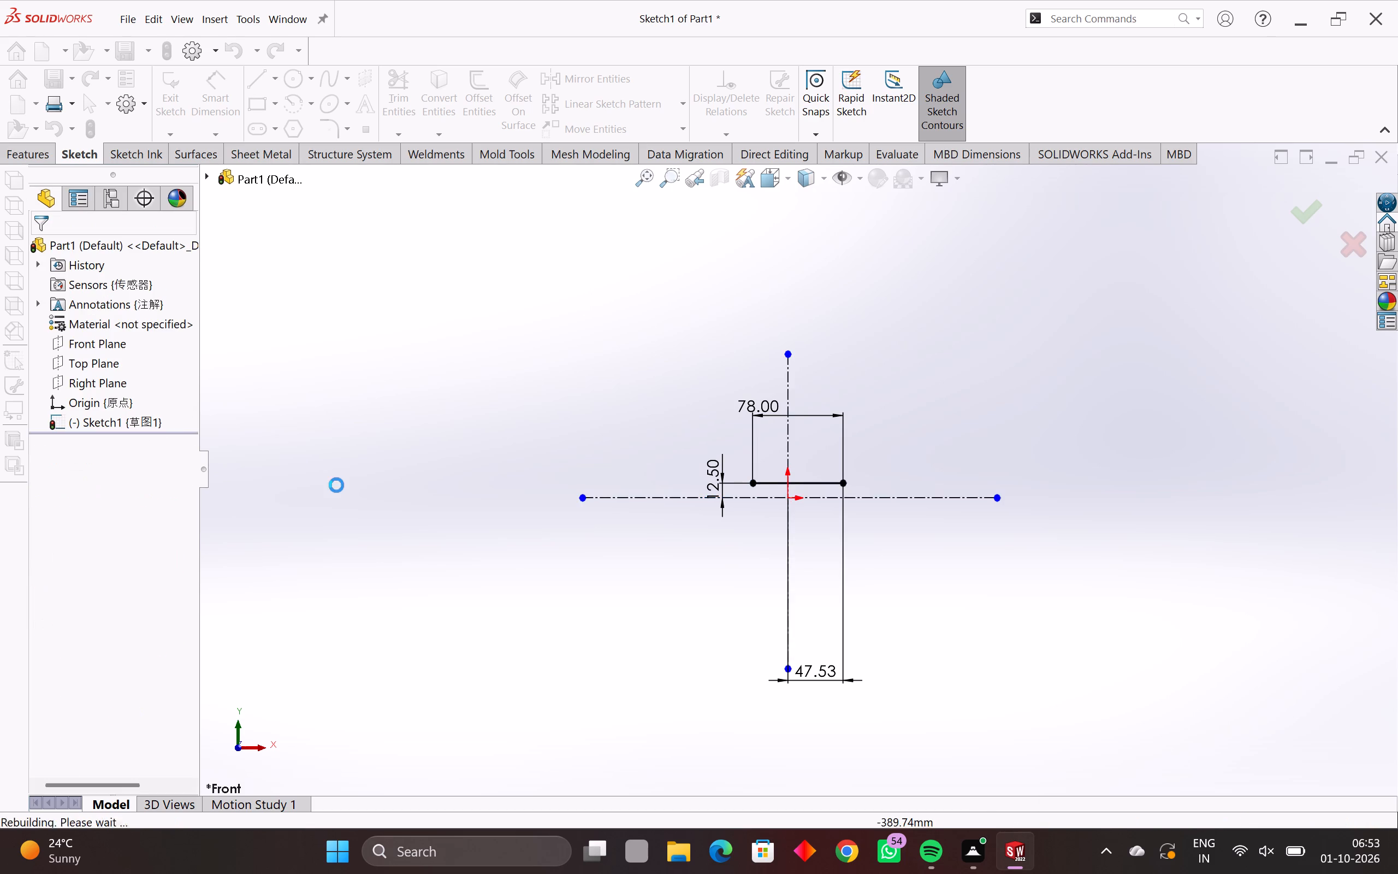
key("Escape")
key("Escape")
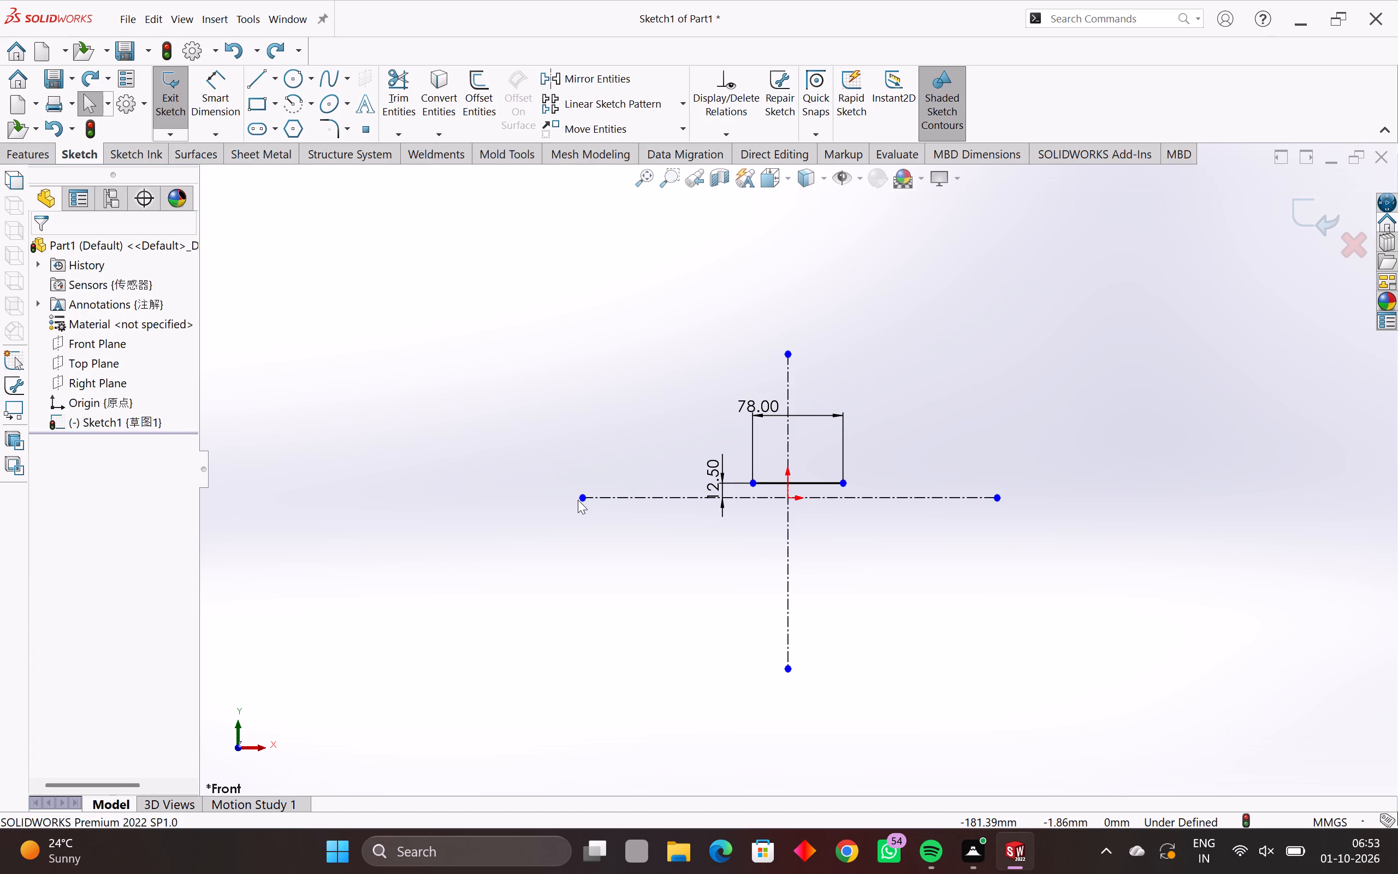
Fully define the profile line and both centerlines using baseline horizontal and chain vertical dimensions from the origin.
left_click_drag(910, 327, 805, 430)
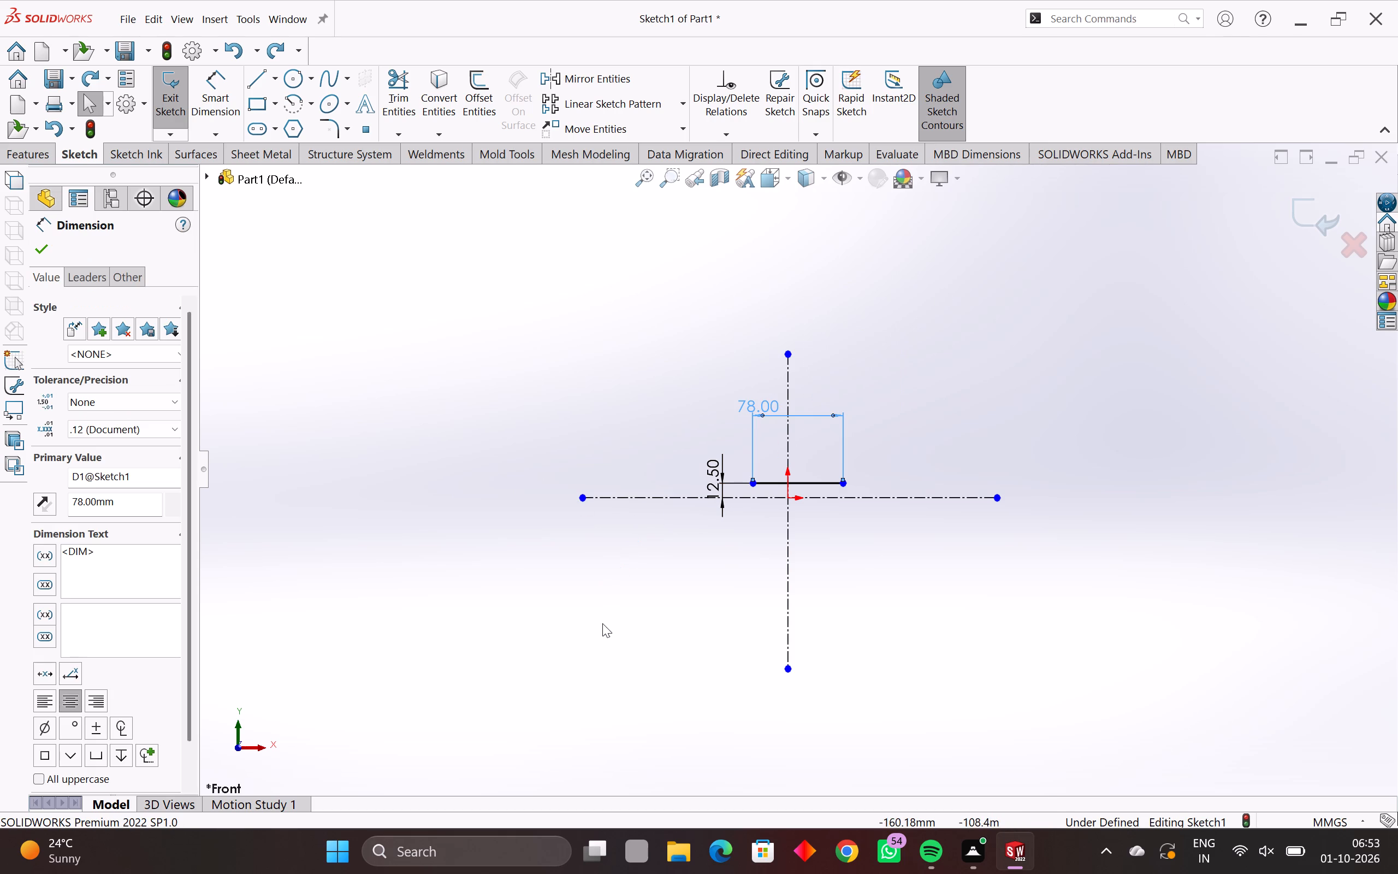
left_click_drag(991, 319, 555, 673)
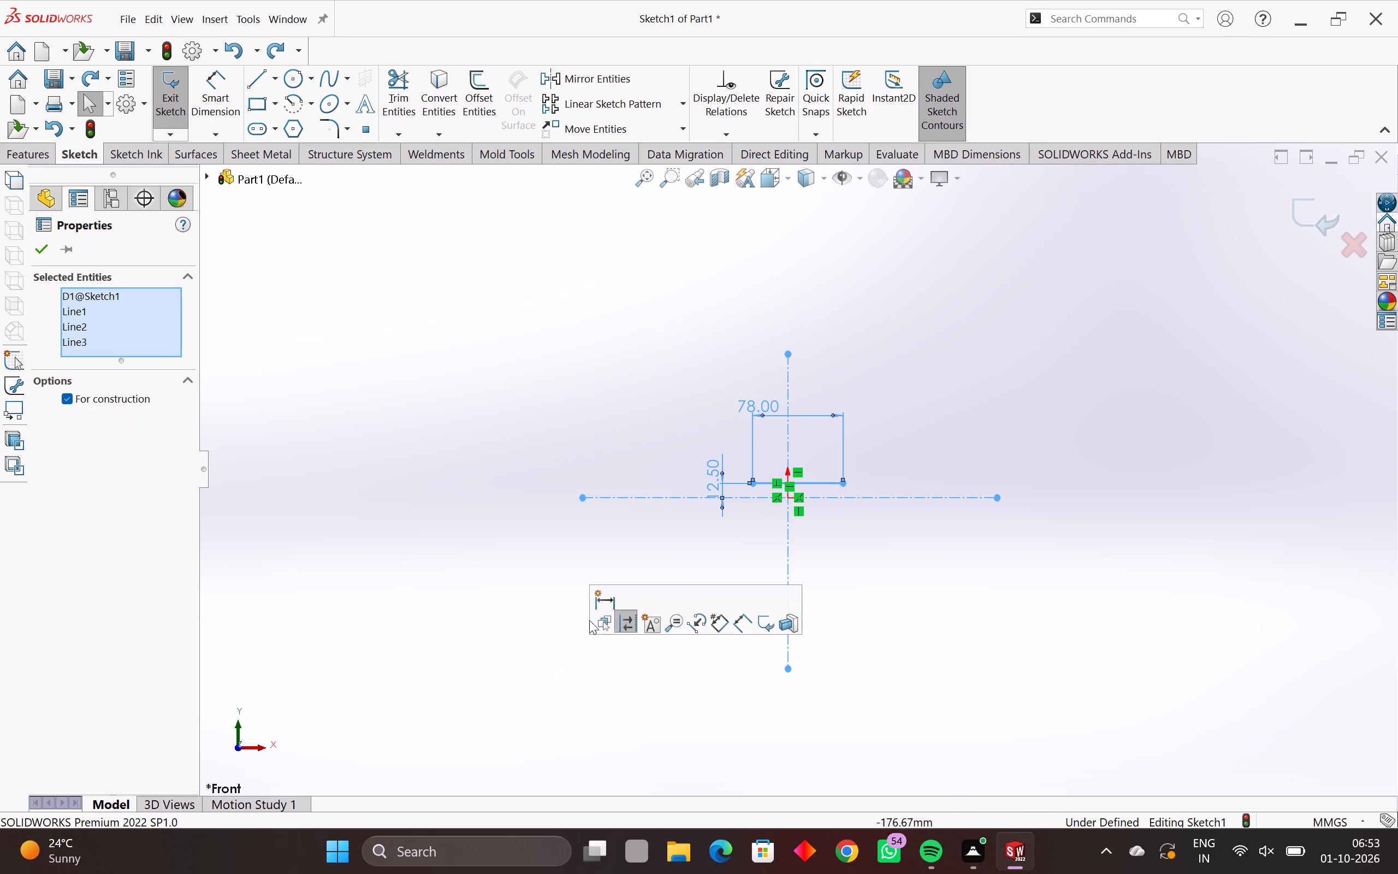
left_click(748, 134)
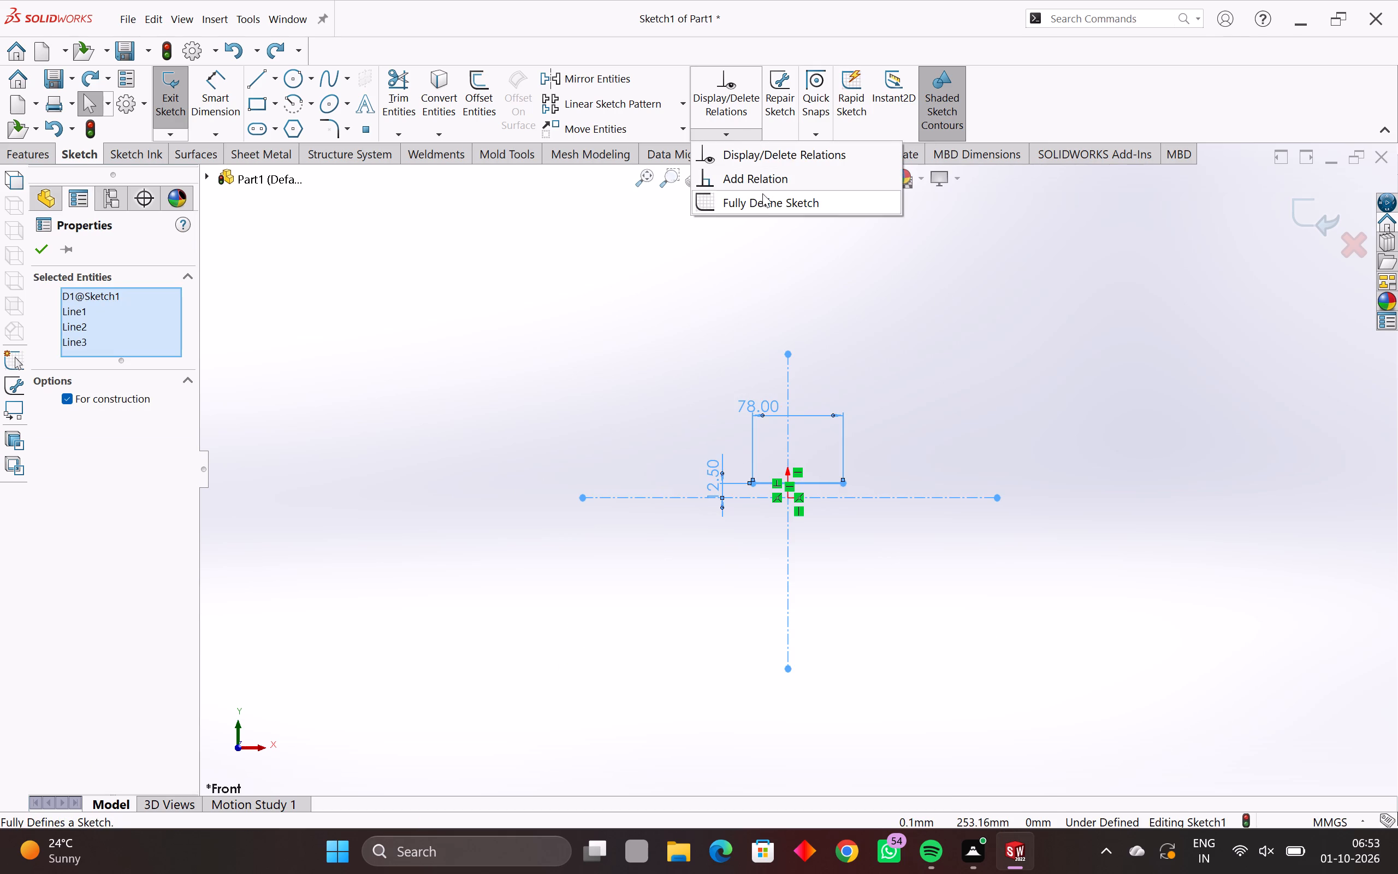
left_click(763, 196)
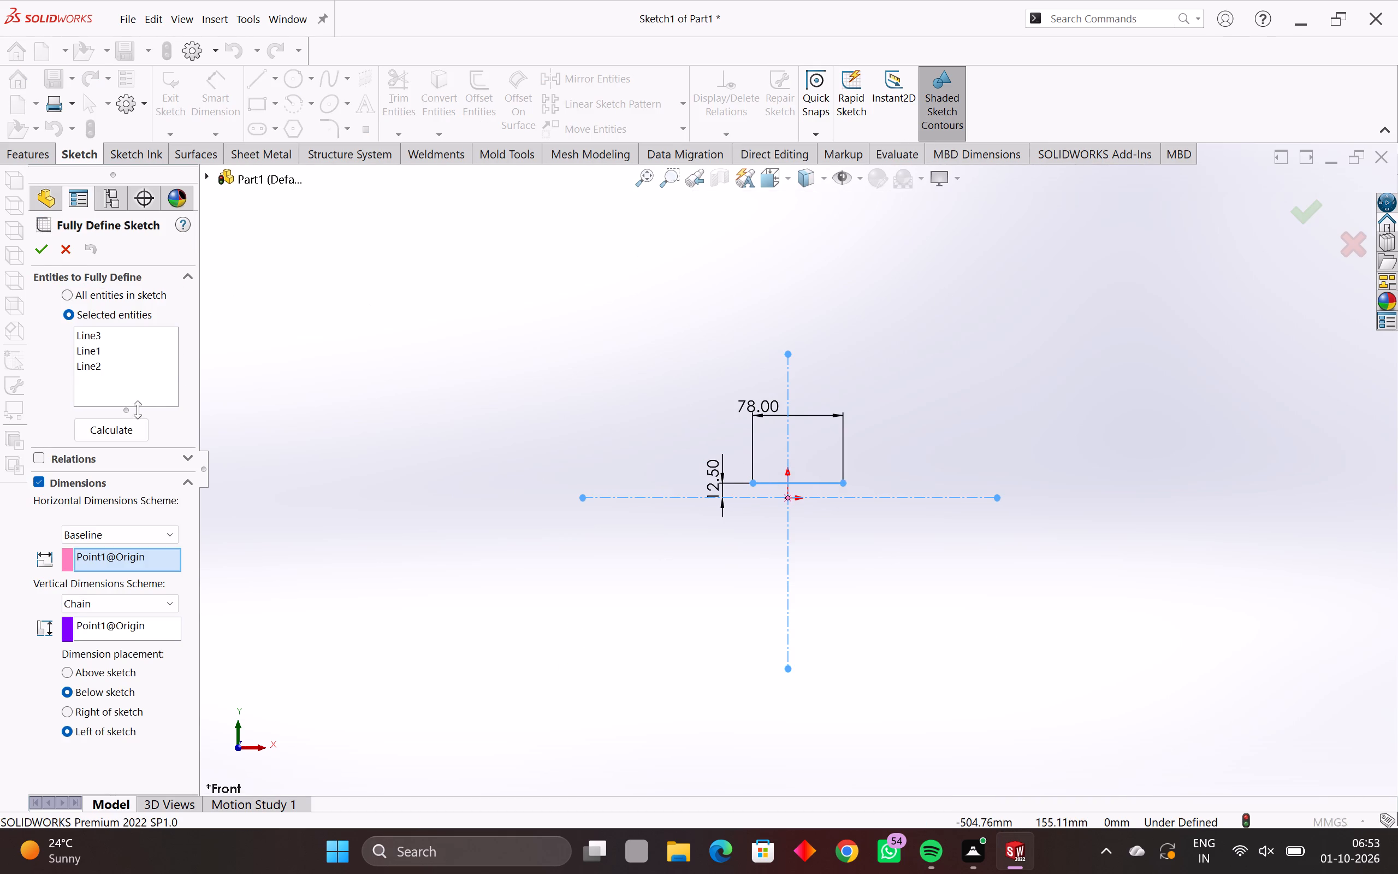
left_click(125, 430)
left_click(44, 251)
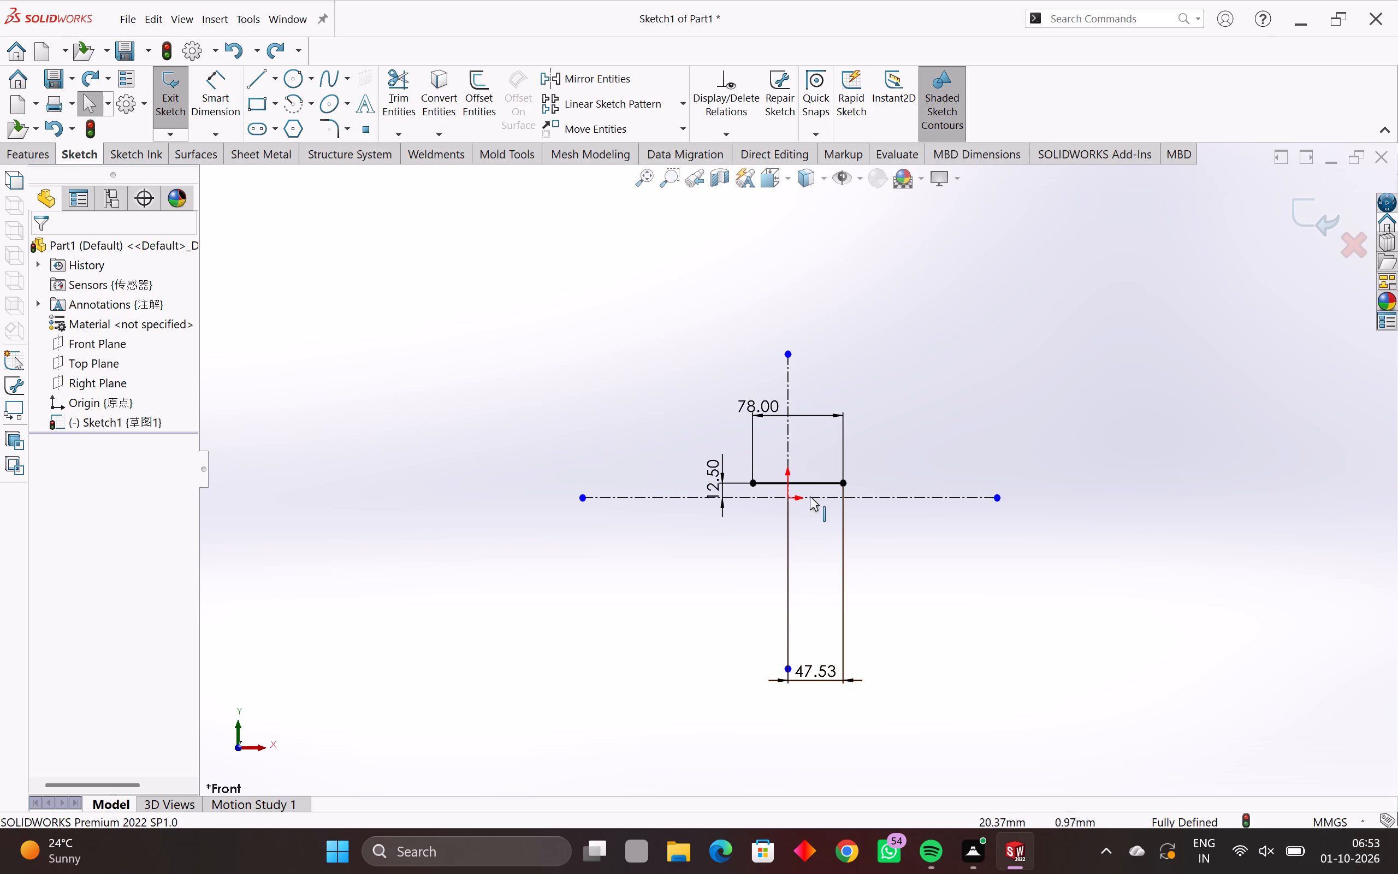
Examine the relations available among the 78 mm profile line and the horizontal and vertical centerlines together.
left_click(762, 498, "ctrl")
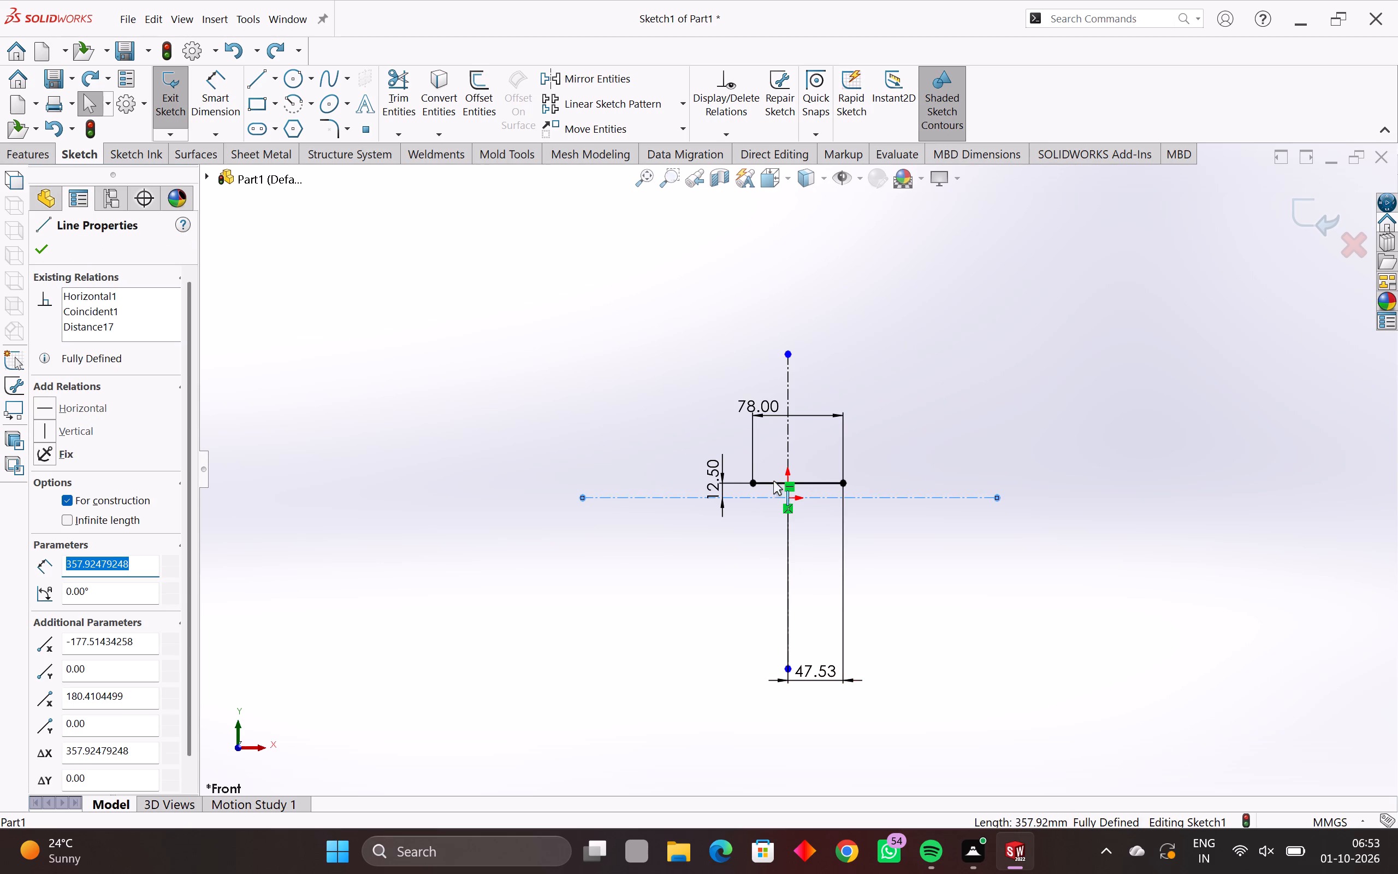
left_click(772, 483, "ctrl")
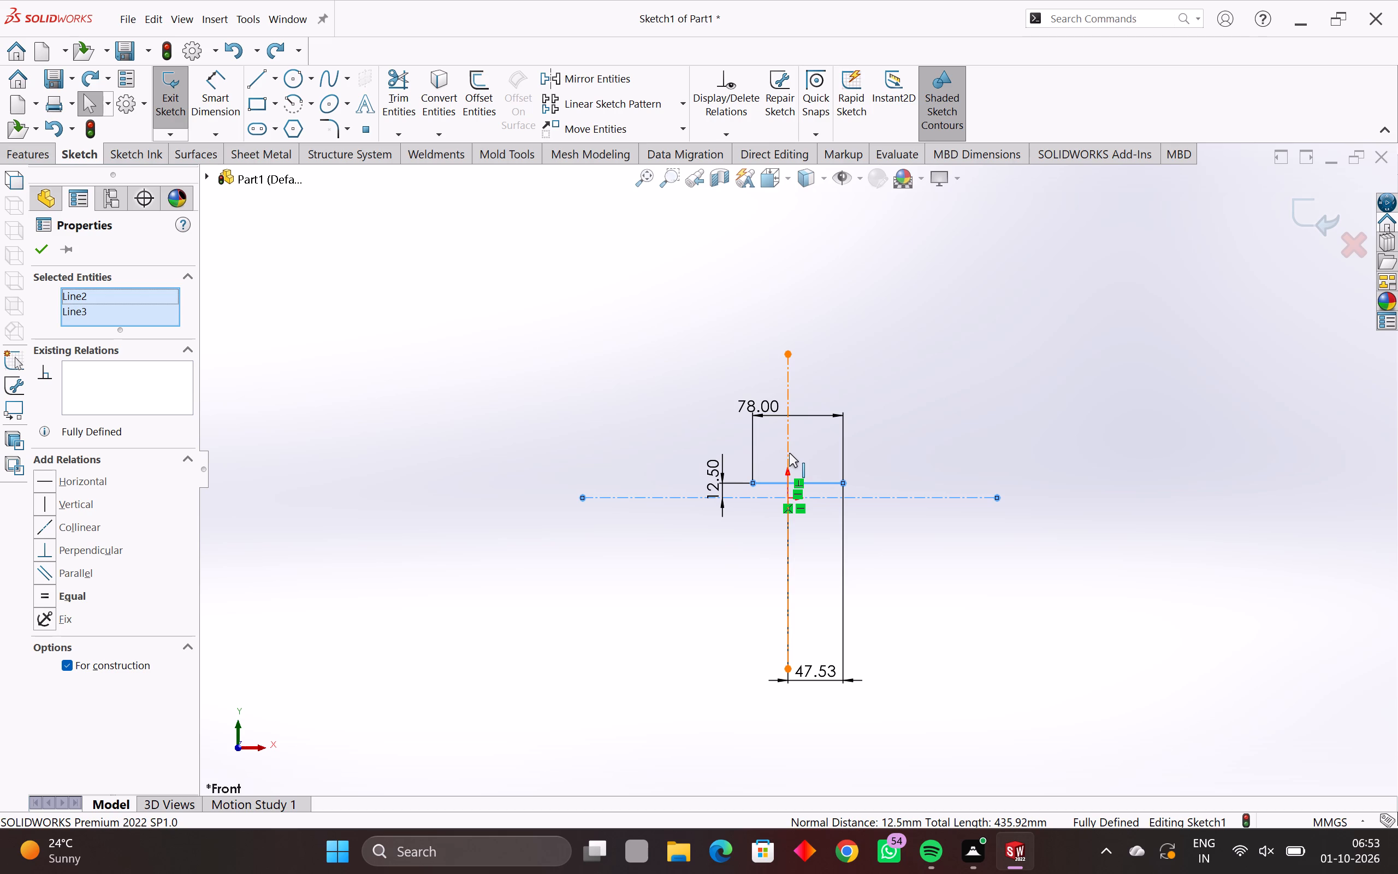
left_click(789, 453, "ctrl")
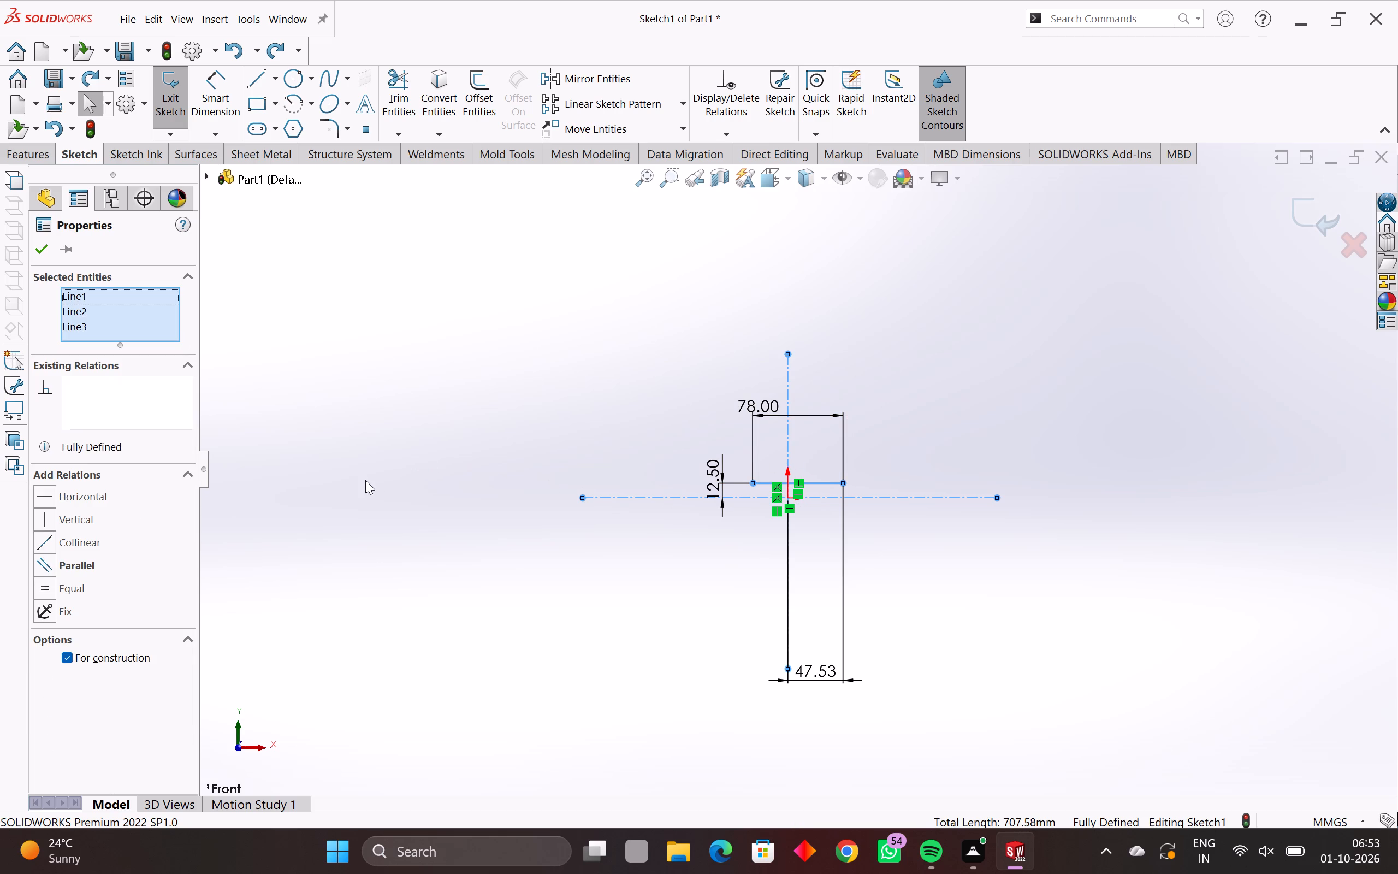
key("Escape")
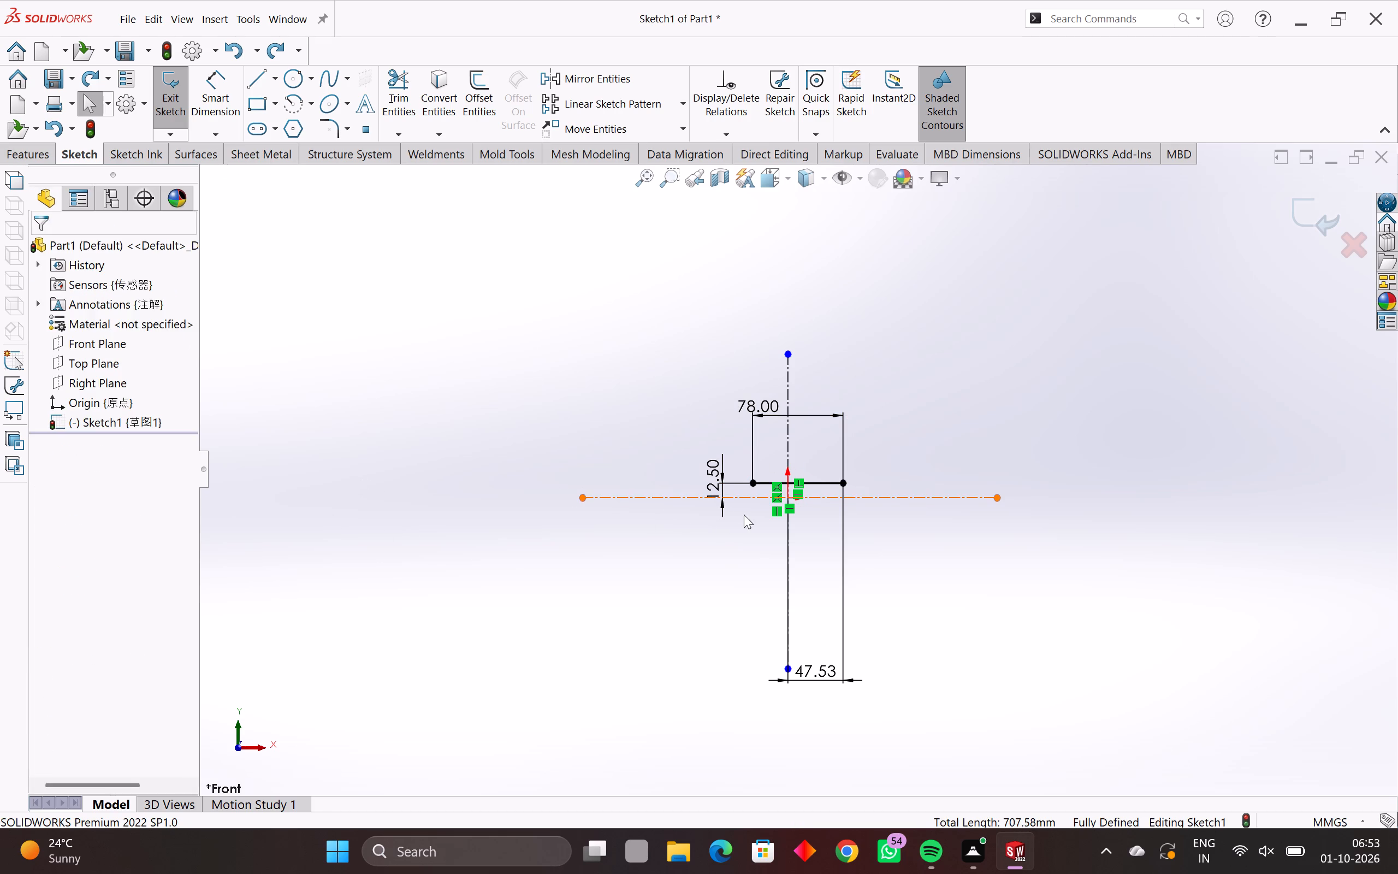
Copy the 78 mm profile line and the vertical centerline with a small offset up and to the left.
left_click(763, 481, "ctrl")
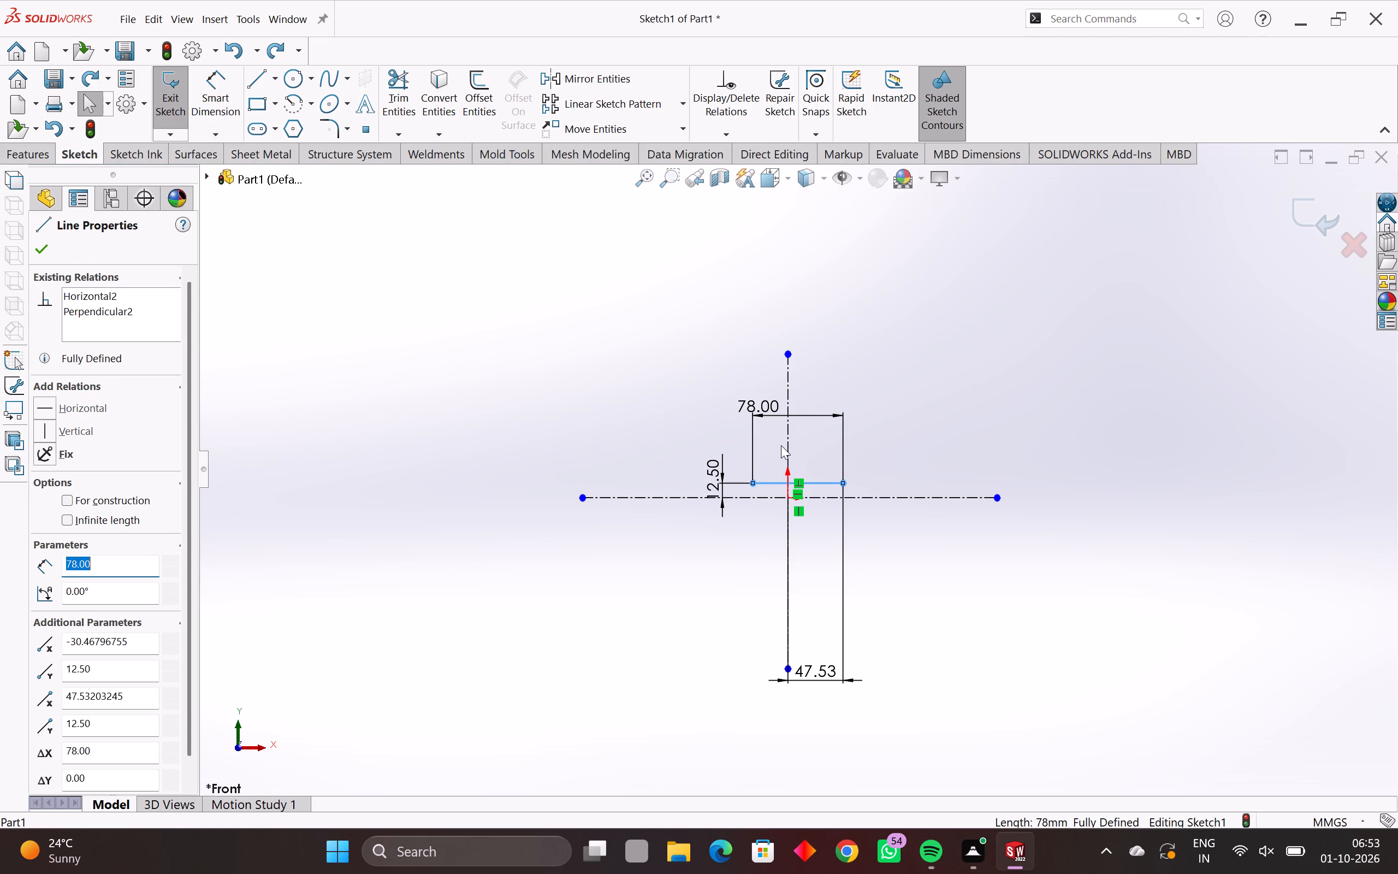
left_click_drag(788, 441, 785, 440, "ctrl")
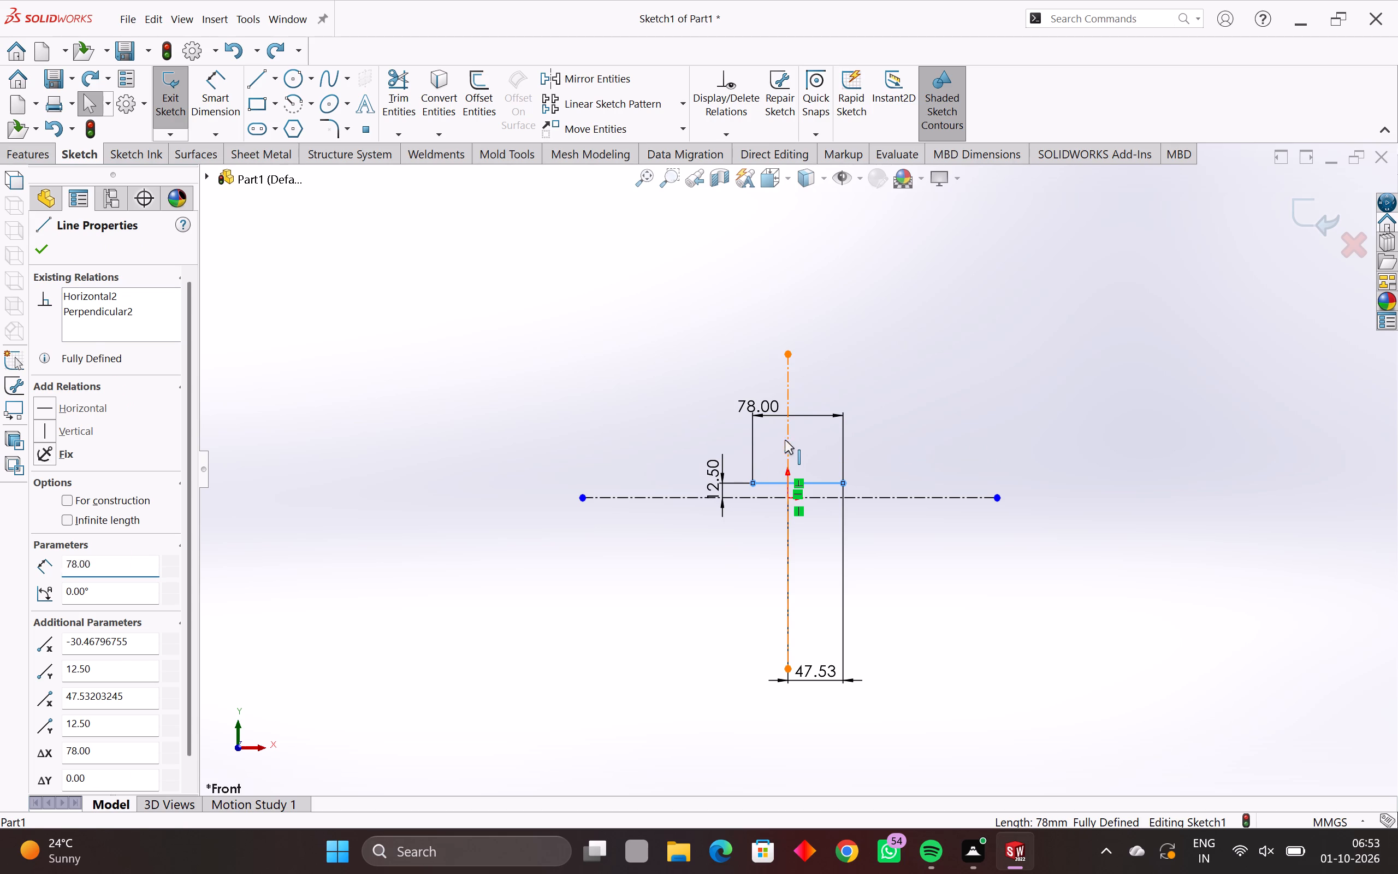
left_click_drag(785, 440, 781, 434, "ctrl")
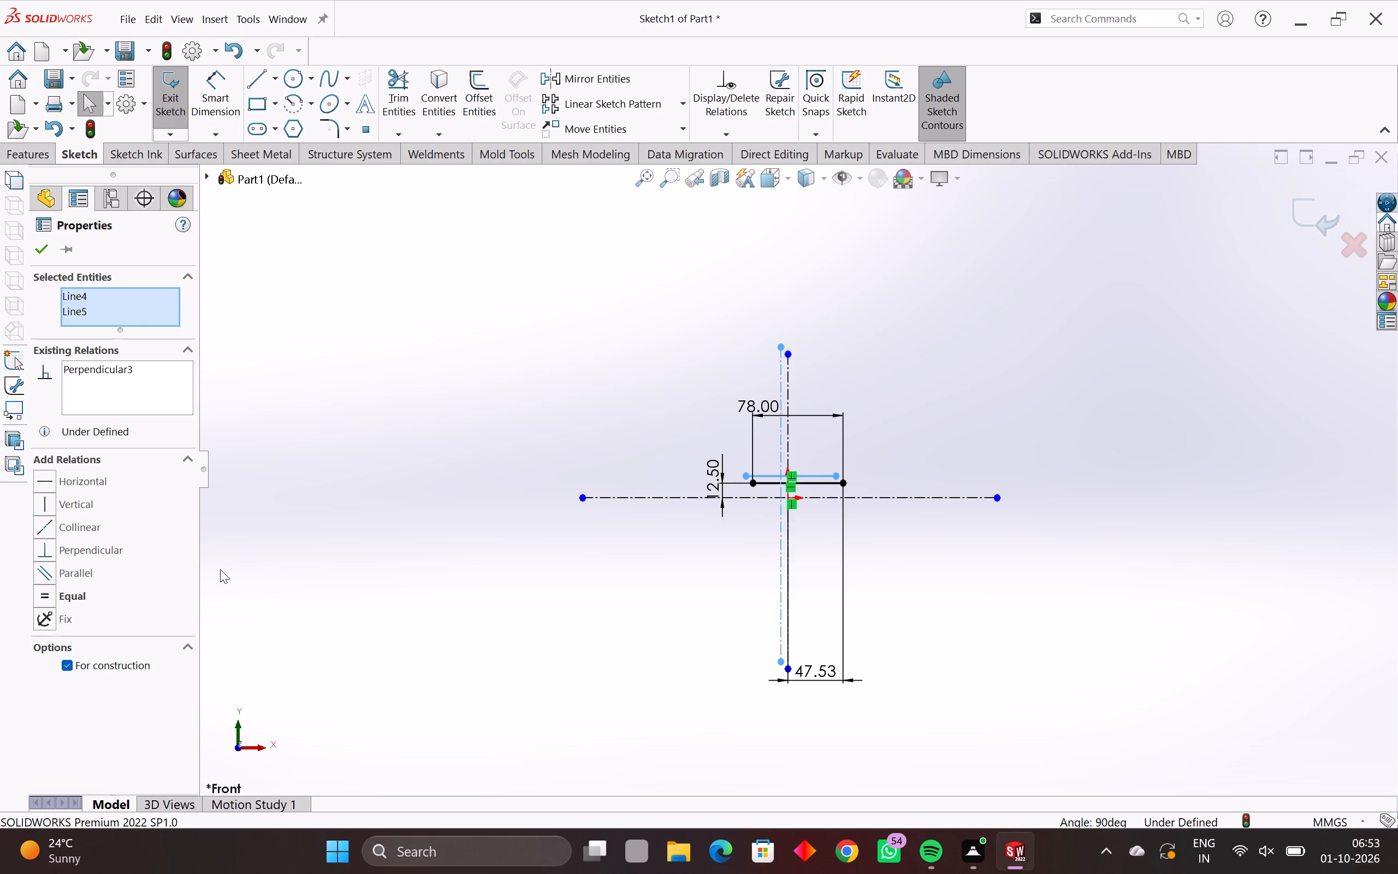
Undo the copy of the 78 mm profile line and the vertical centerline.
key("Escape")
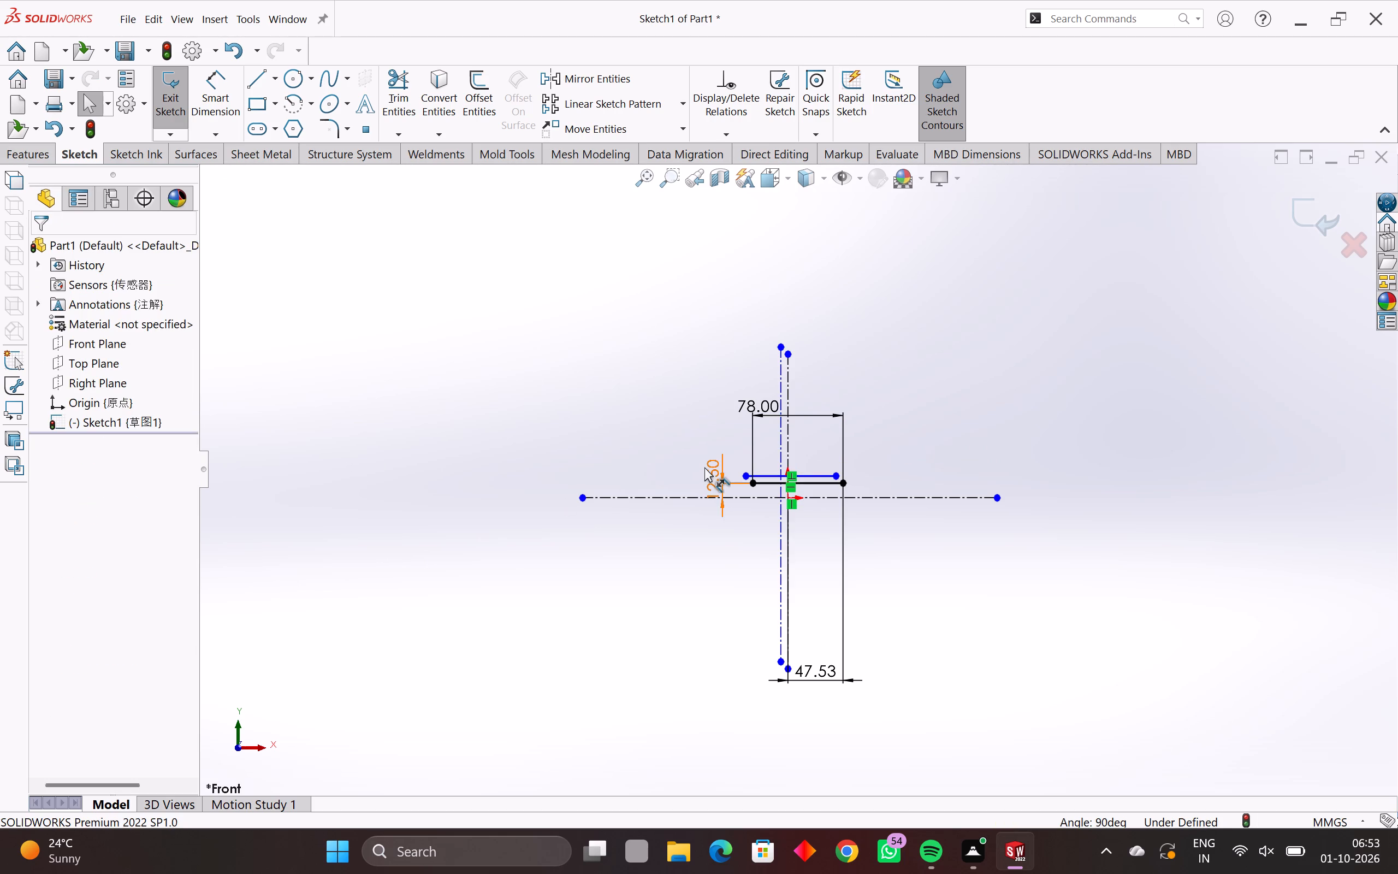
key("Escape")
key("ctrl+z")
key("Escape")
key("Escape")
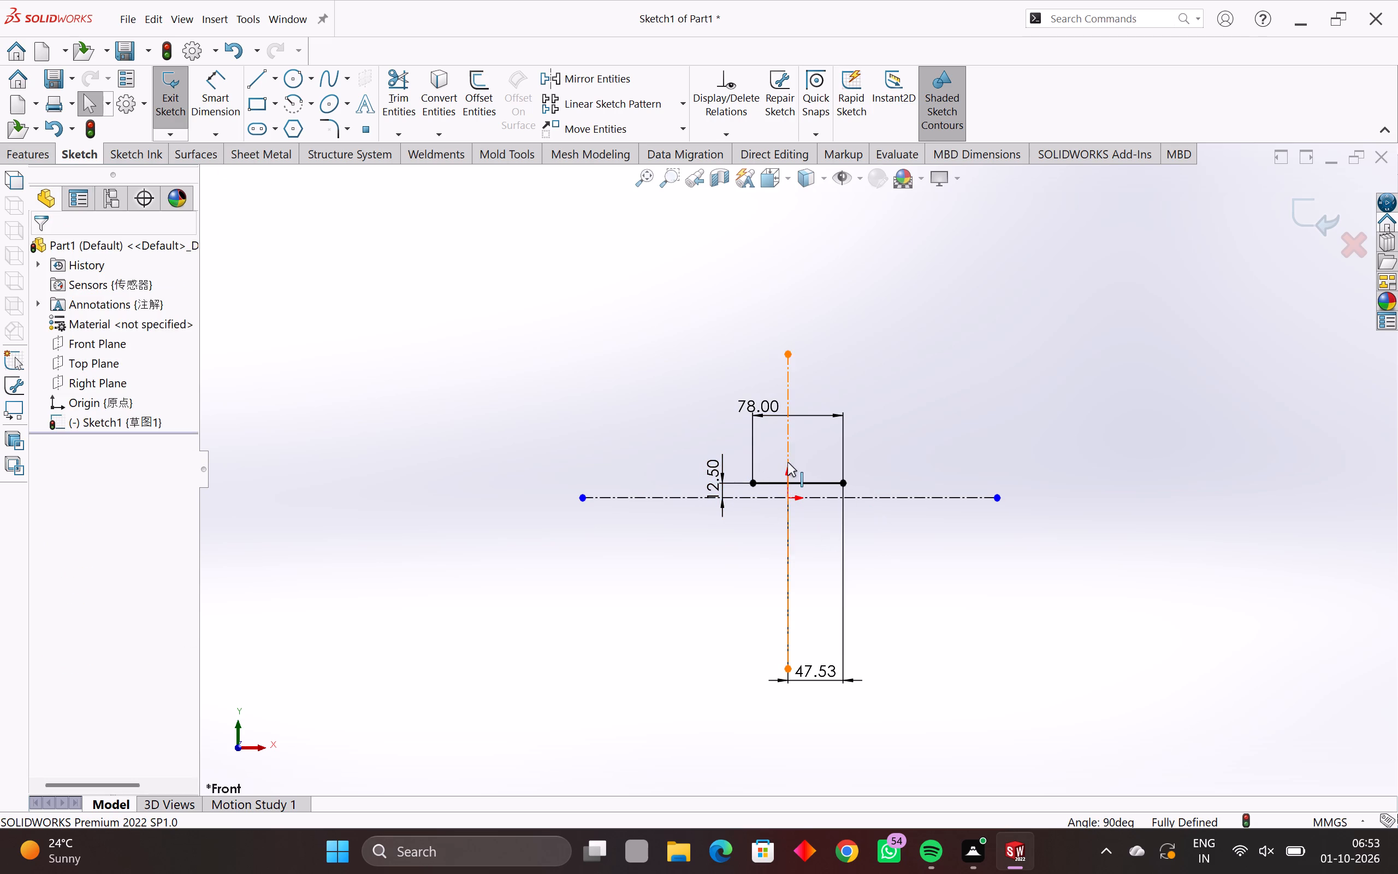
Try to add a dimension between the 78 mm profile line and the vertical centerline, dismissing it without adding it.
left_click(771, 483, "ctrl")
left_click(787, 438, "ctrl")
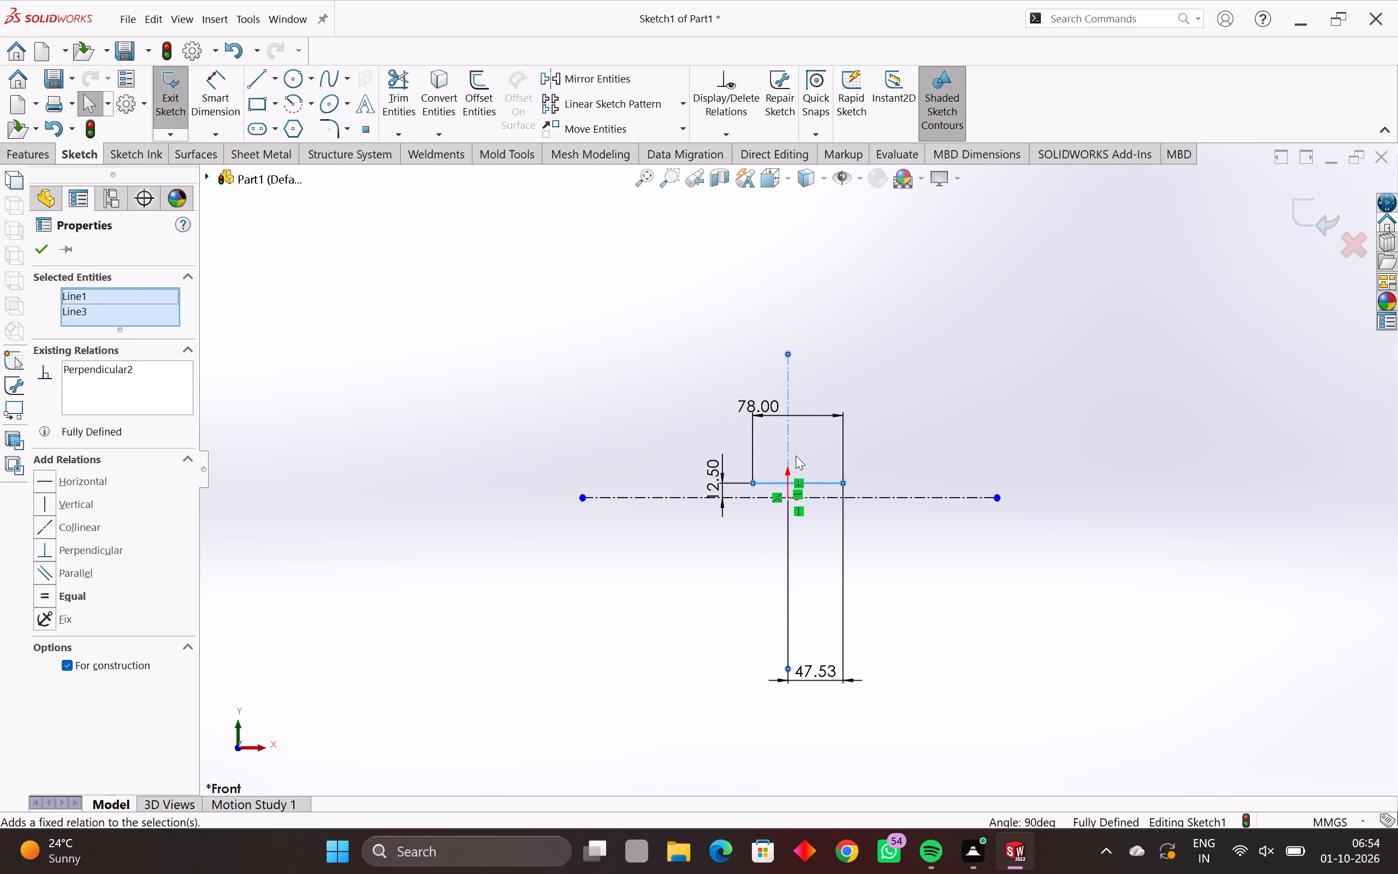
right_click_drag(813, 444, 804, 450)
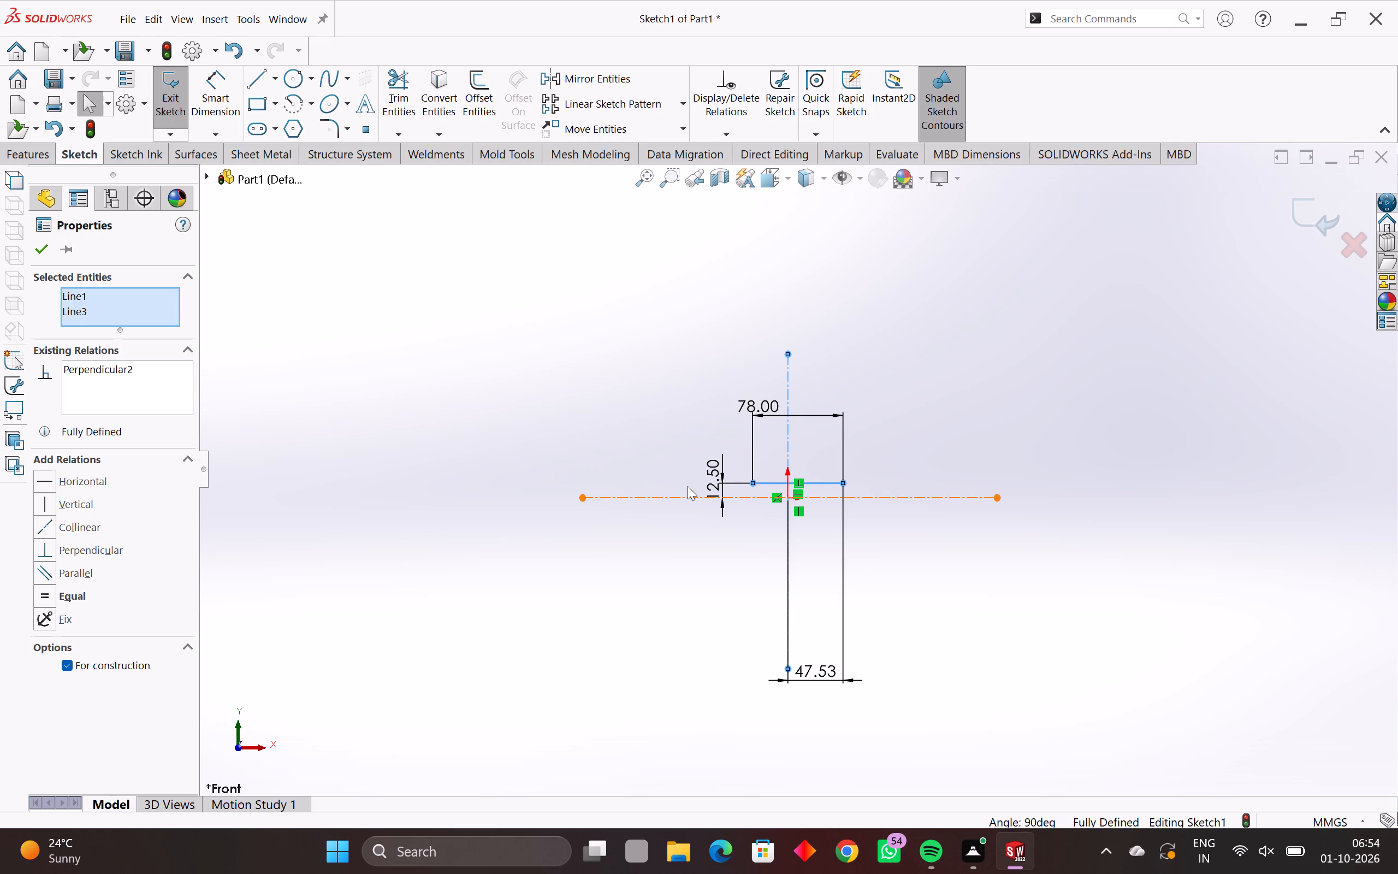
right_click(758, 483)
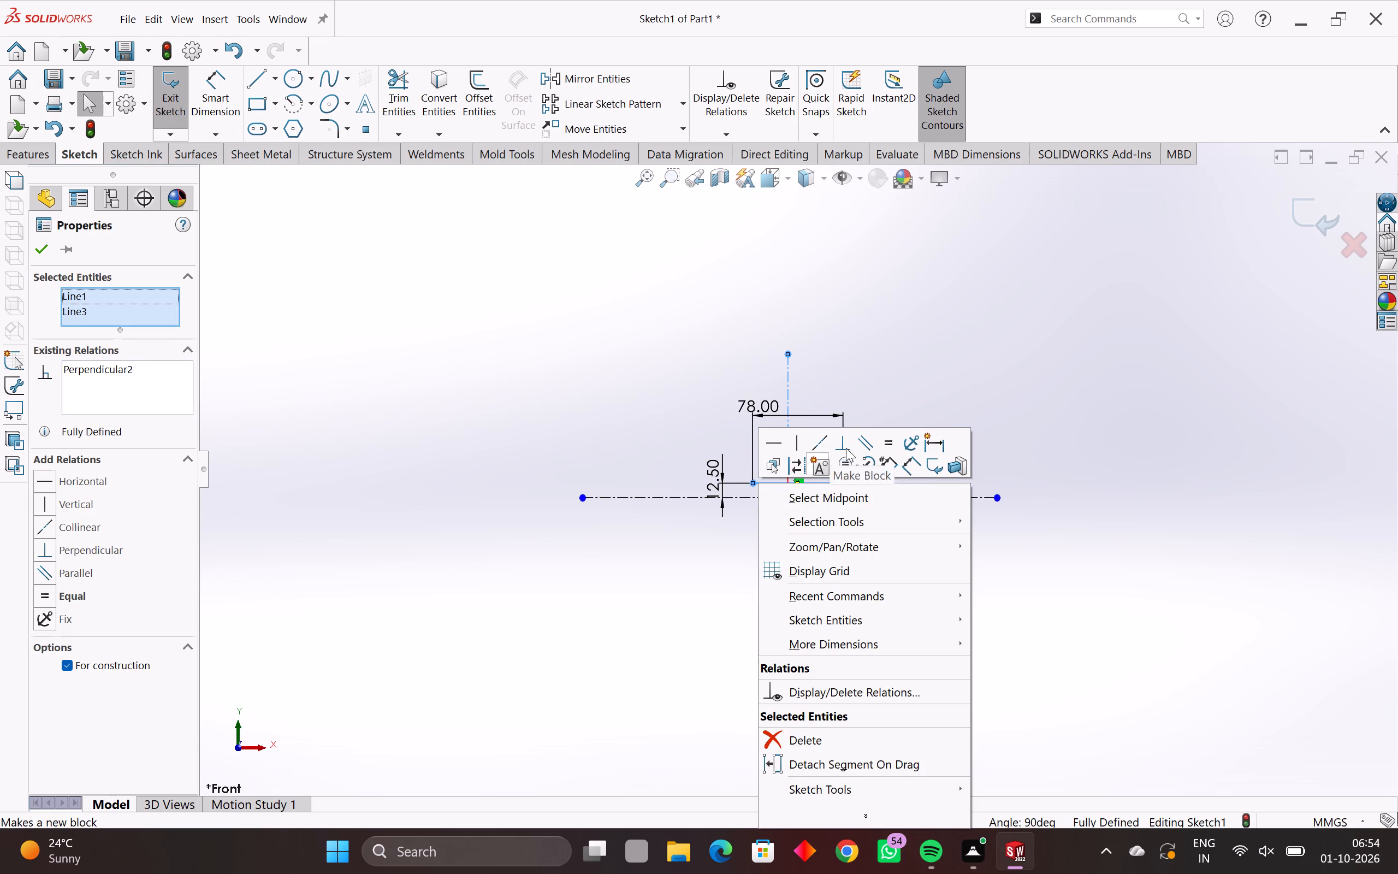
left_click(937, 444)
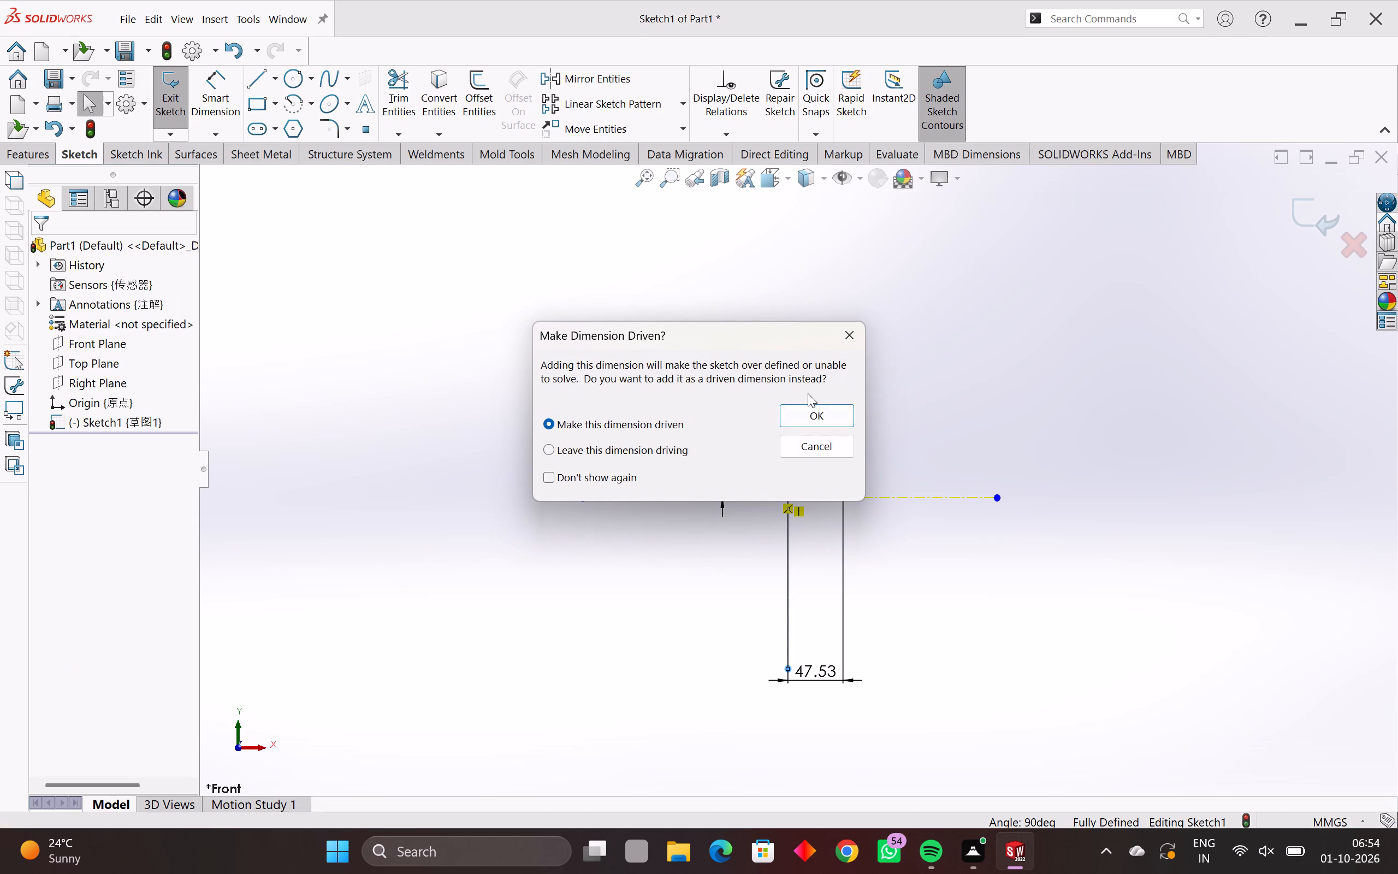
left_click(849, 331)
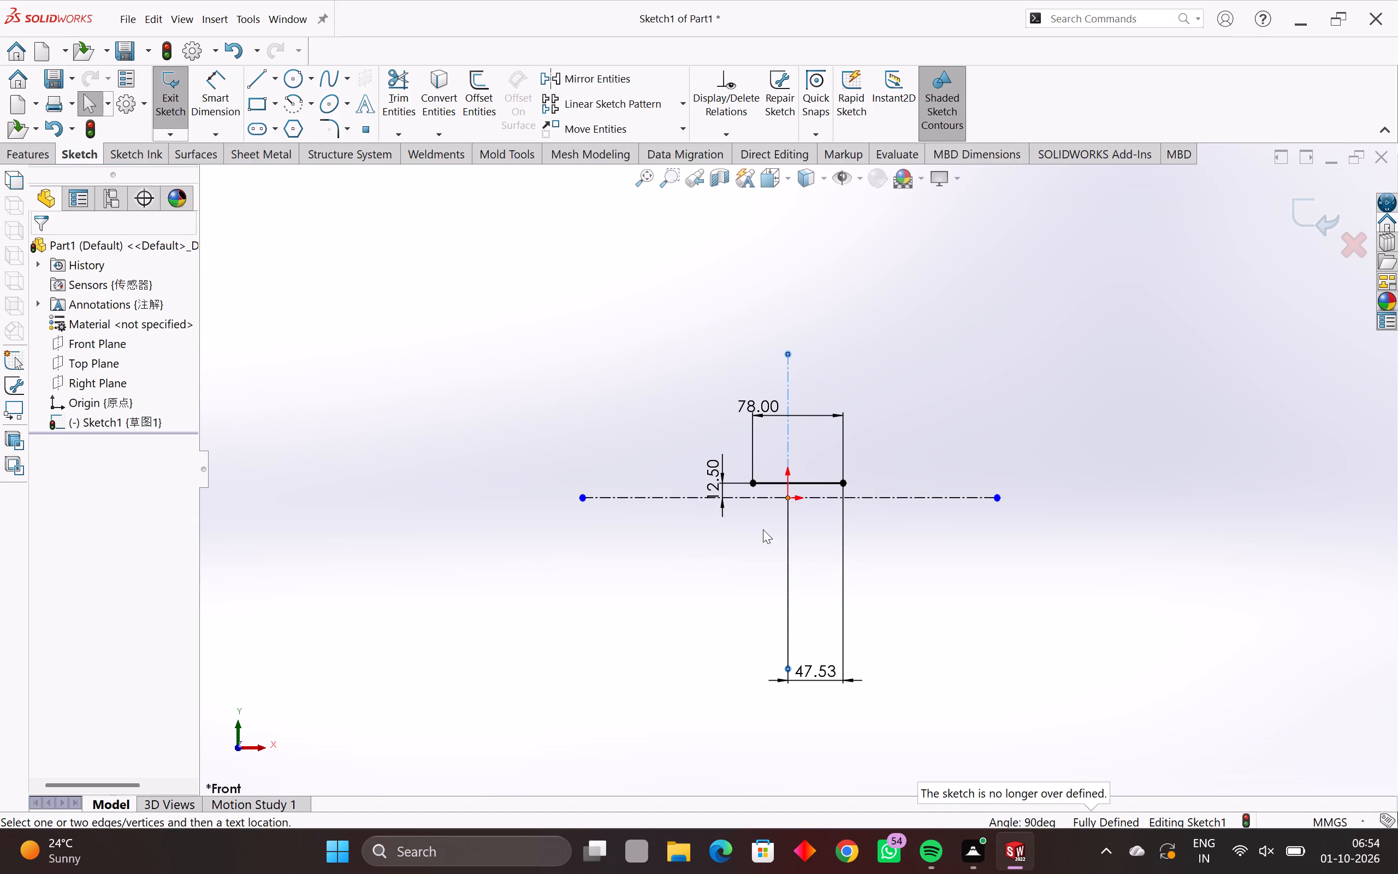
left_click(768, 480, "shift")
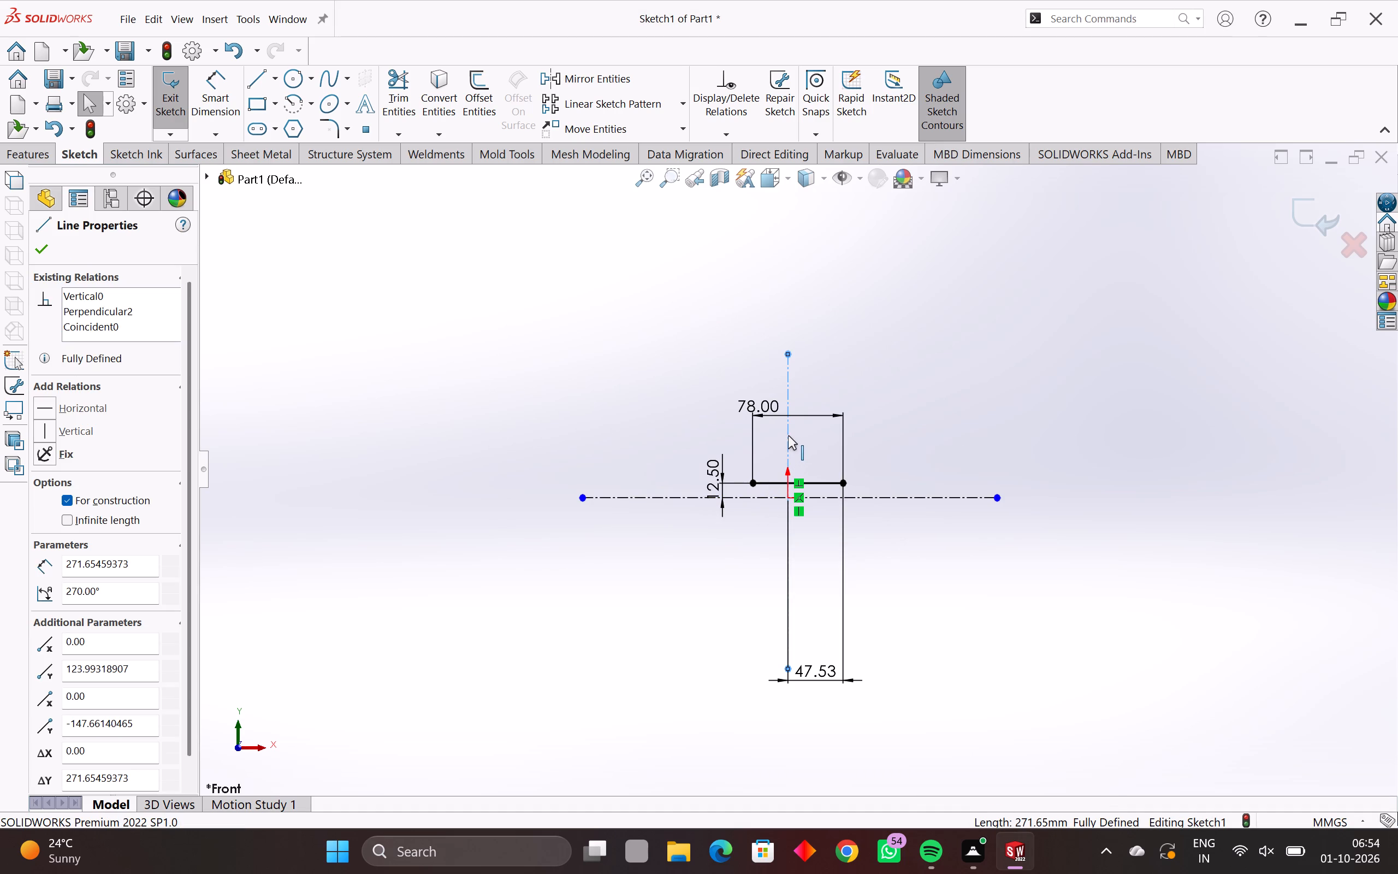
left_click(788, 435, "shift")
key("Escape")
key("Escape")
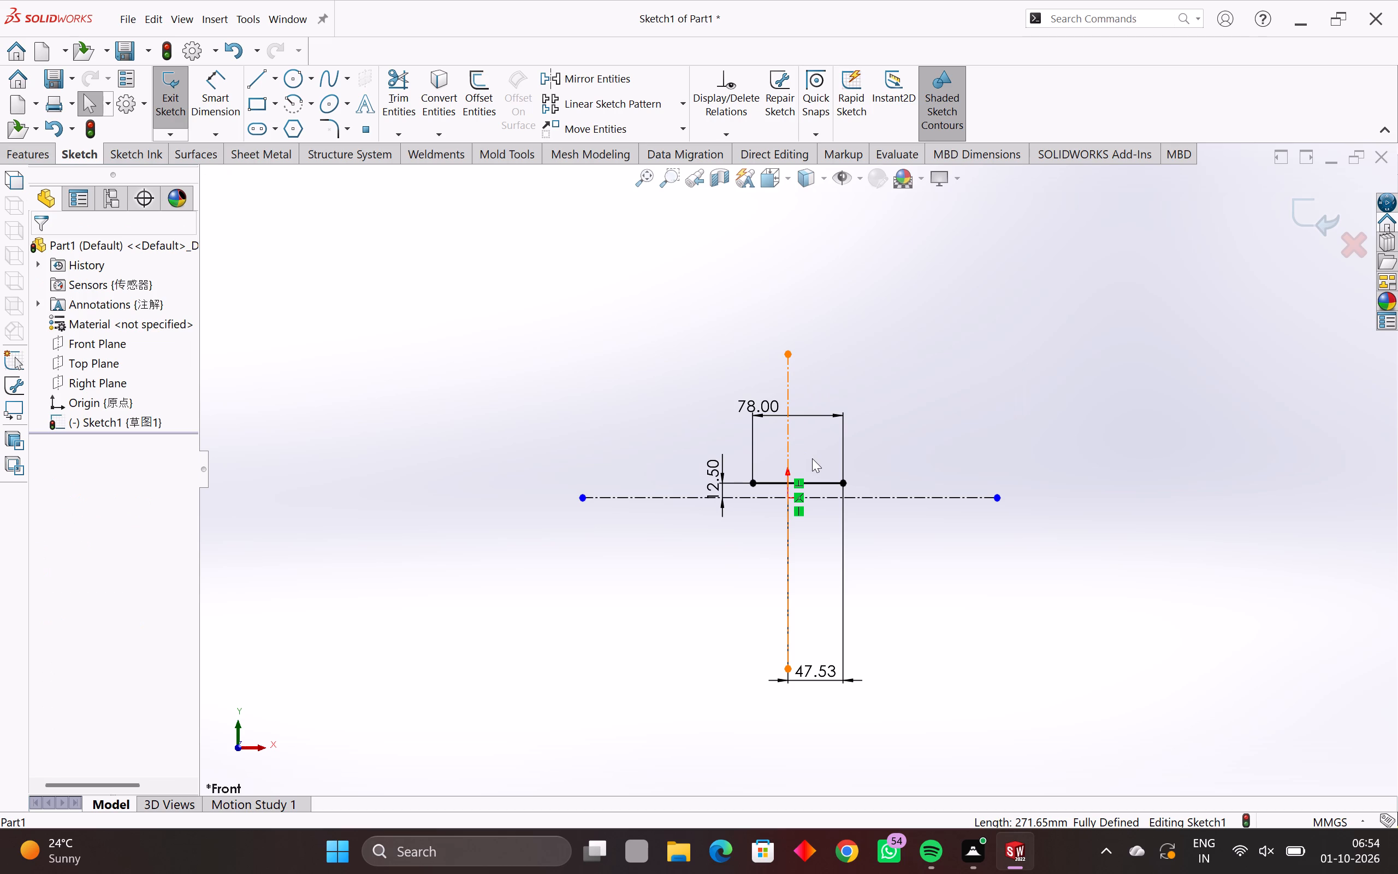
Delete the 78 mm length dimension from the horizontal profile line.
left_click_drag(860, 431, 855, 431)
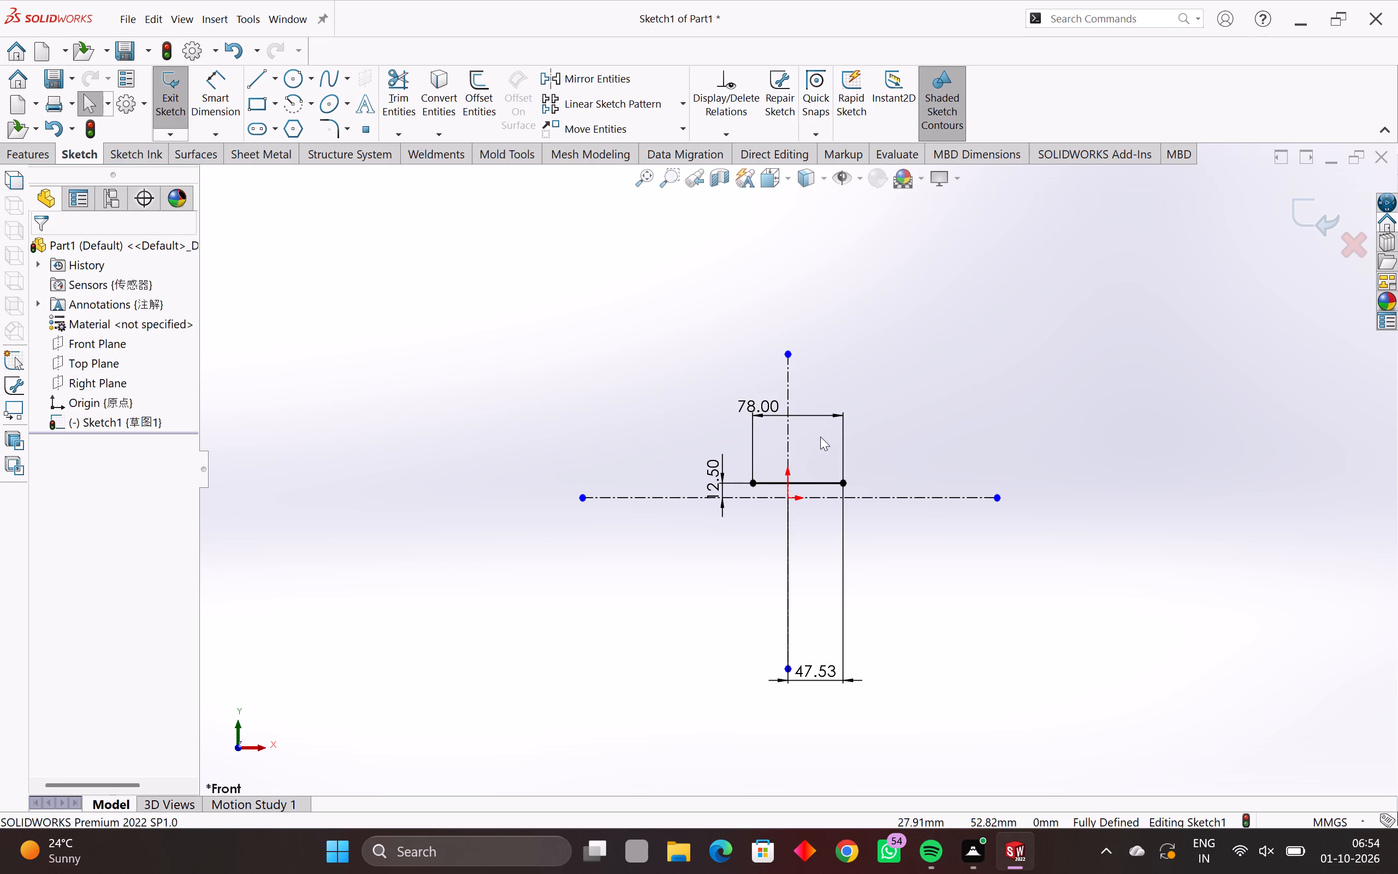
left_click(842, 427)
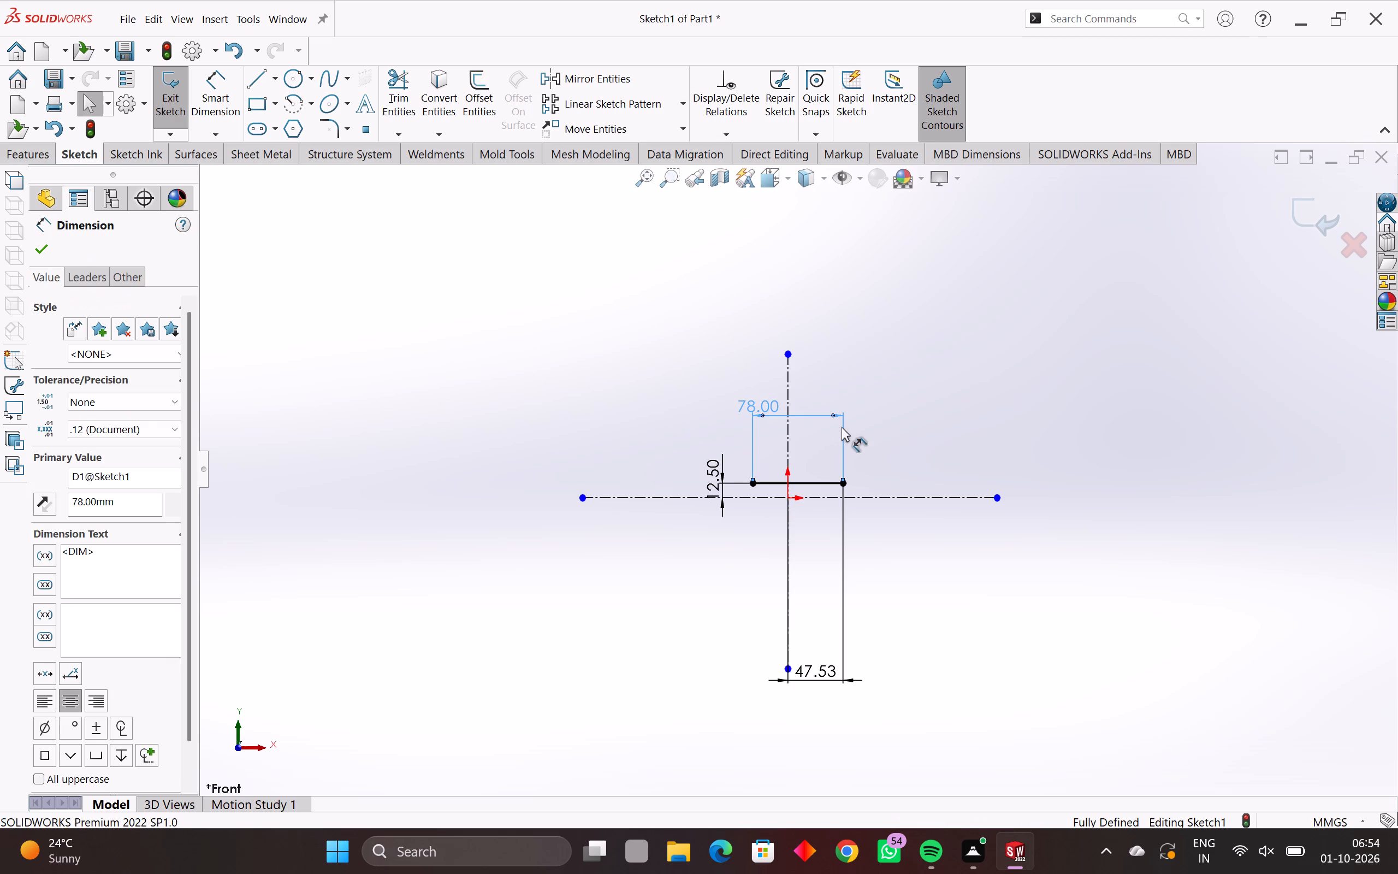
key("Delete")
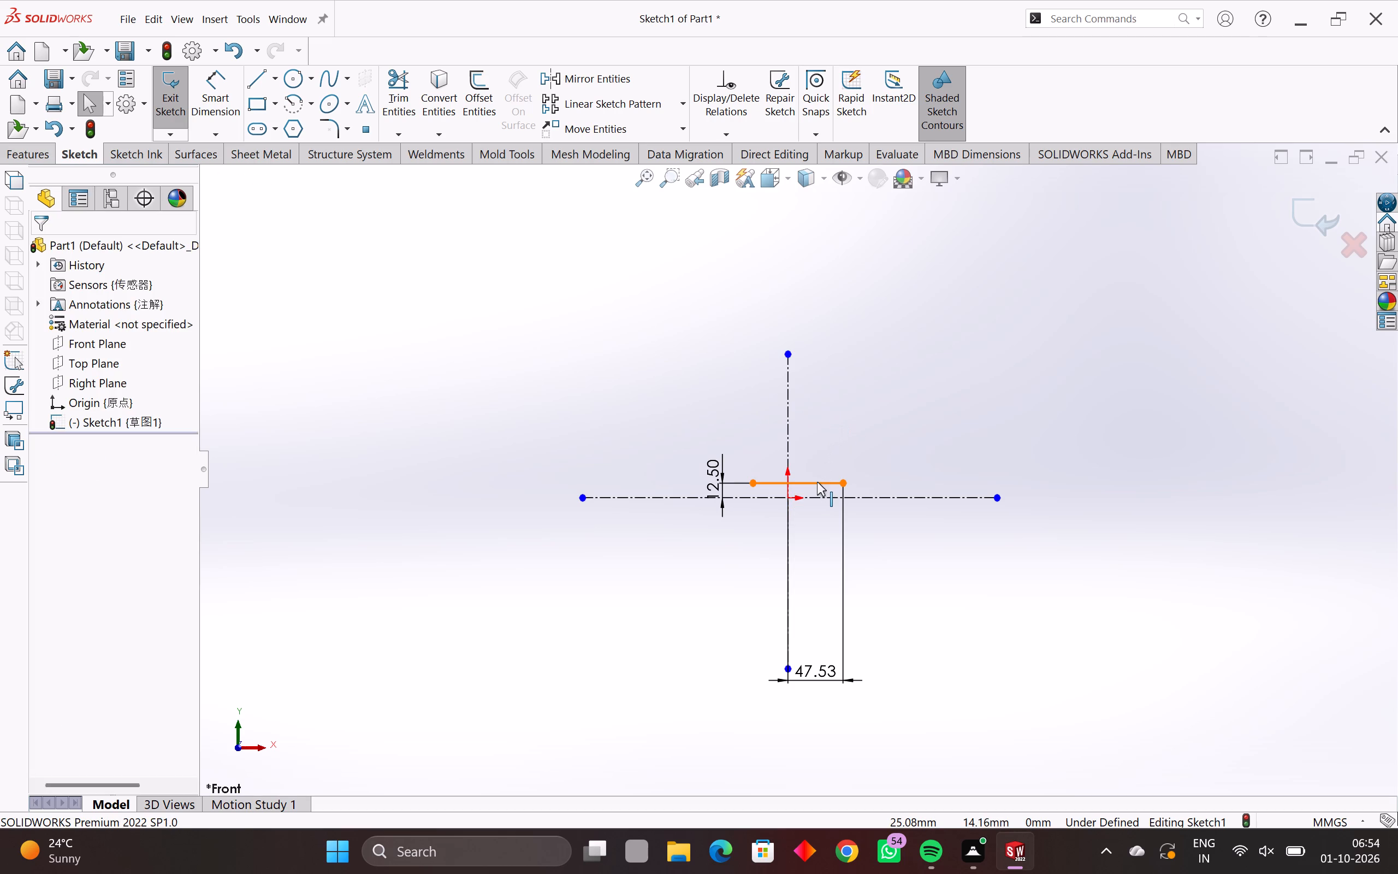
Sketch a vertical line about 147 mm long upward from the right endpoint of the horizontal profile line.
key("l")
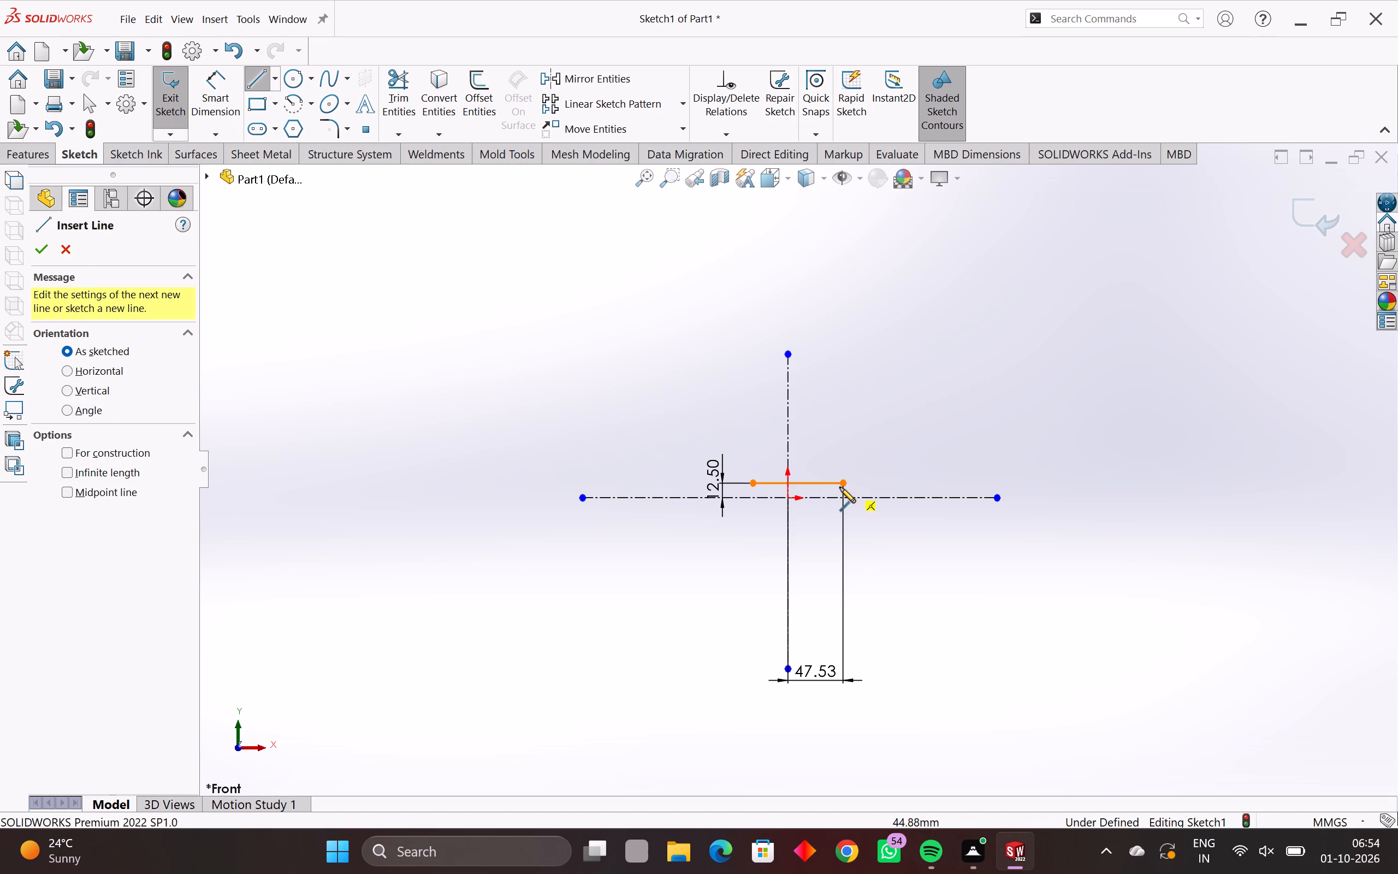
left_click(843, 481)
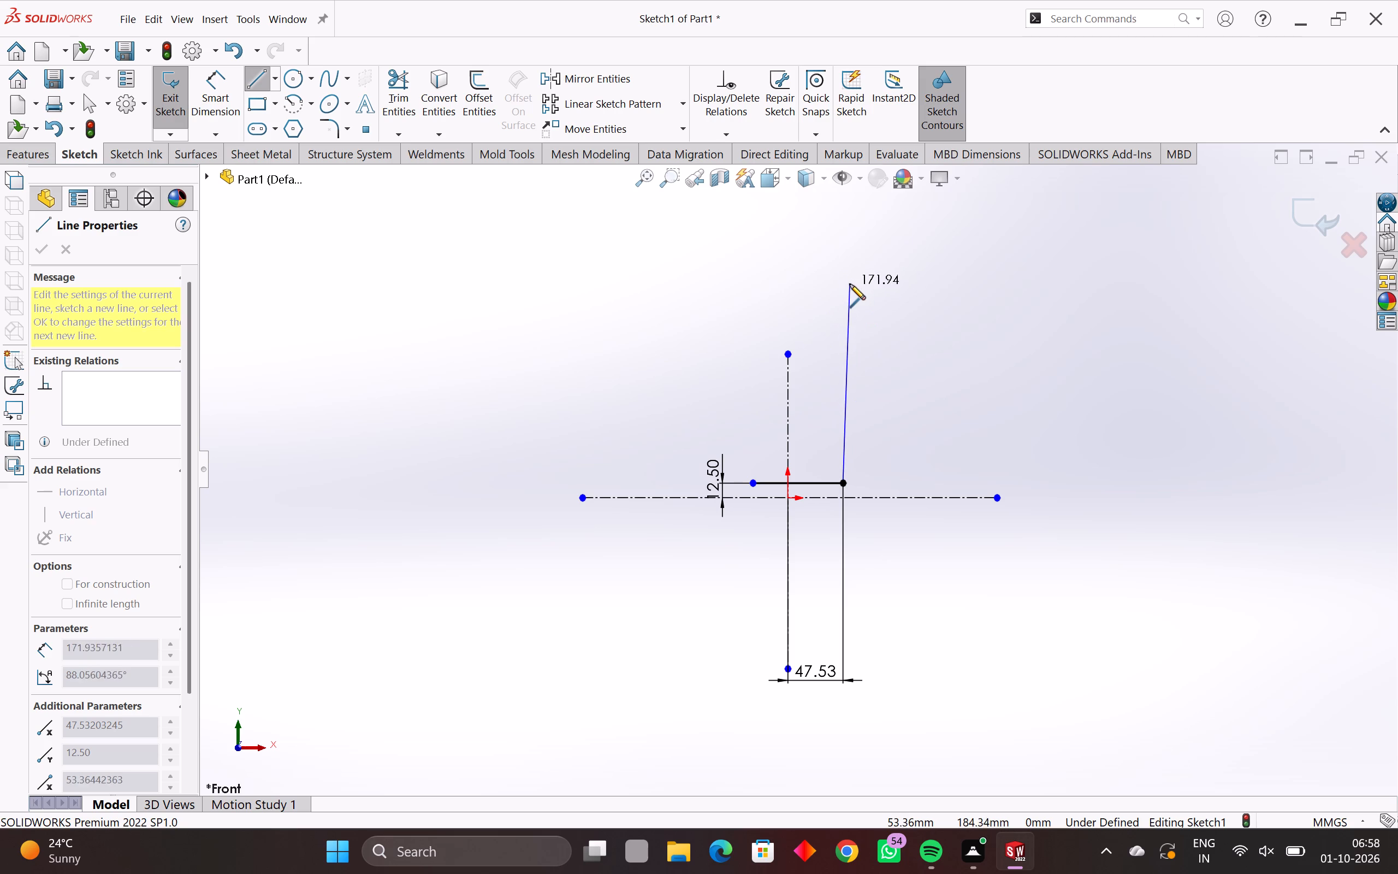
left_click(846, 312)
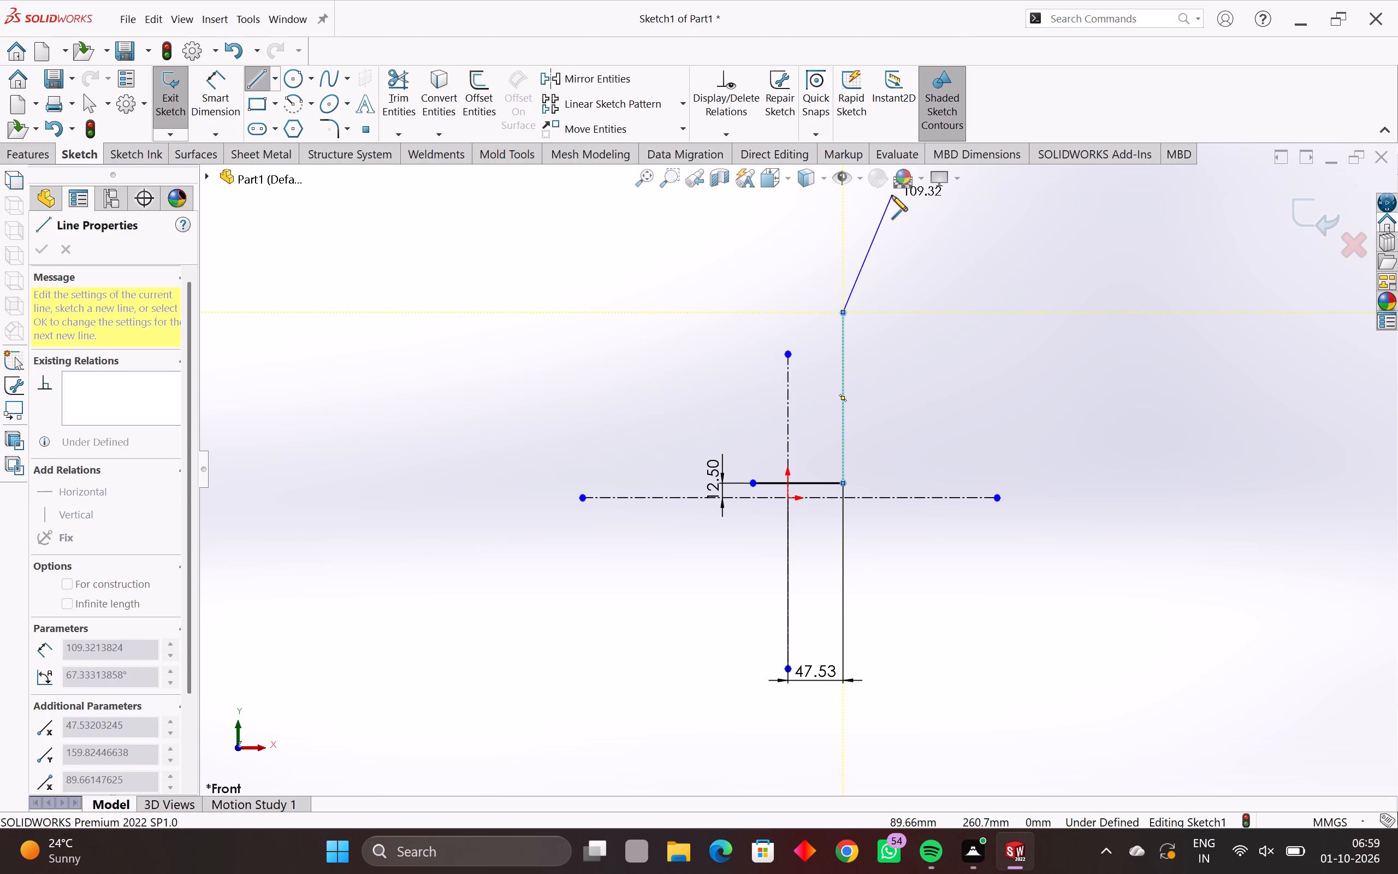
key("Escape")
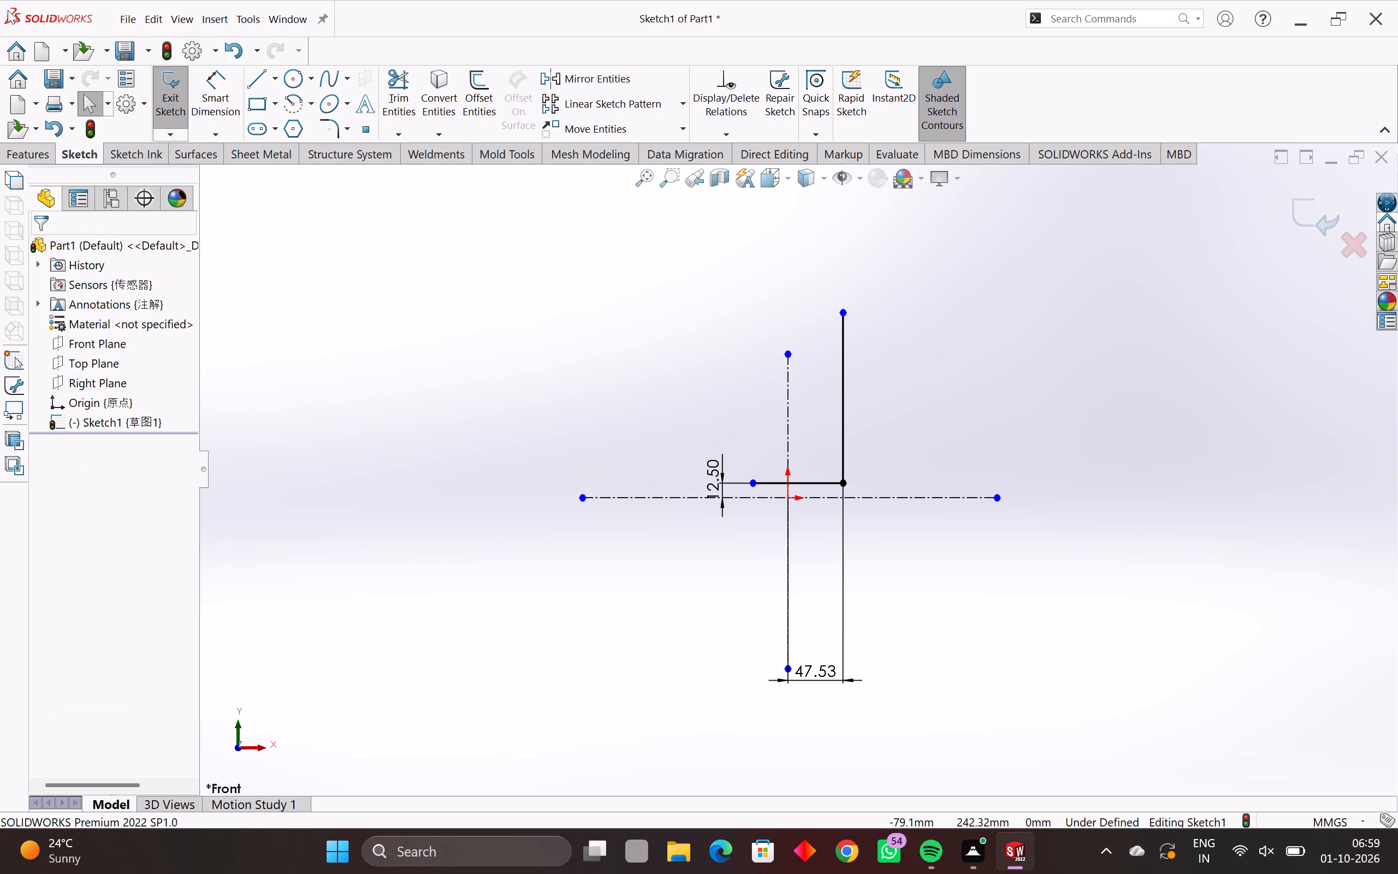
Dimension the new vertical line's length as 112.5 mm.
left_click(198, 88)
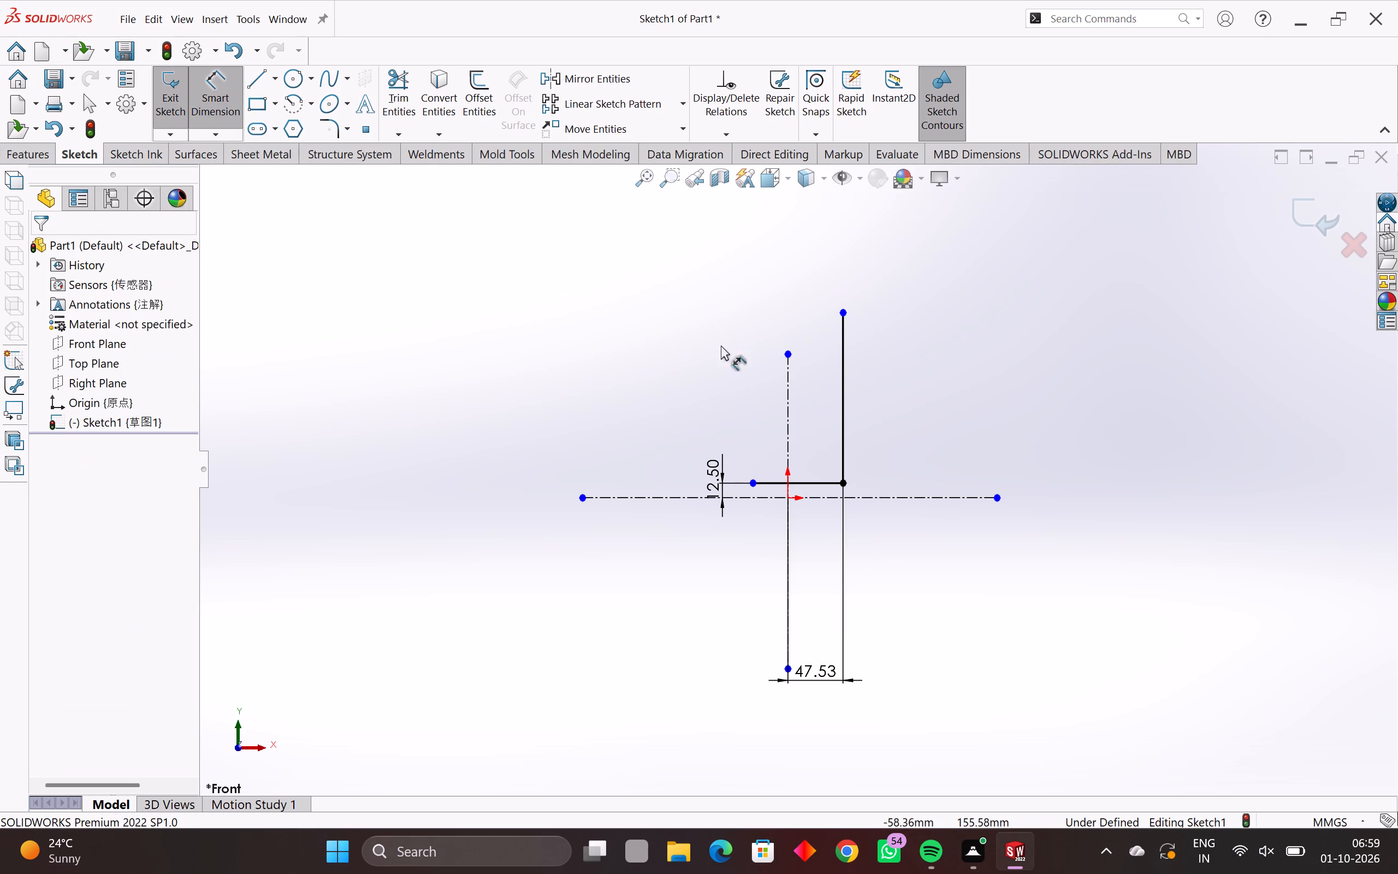
left_click(845, 324)
left_click(913, 355)
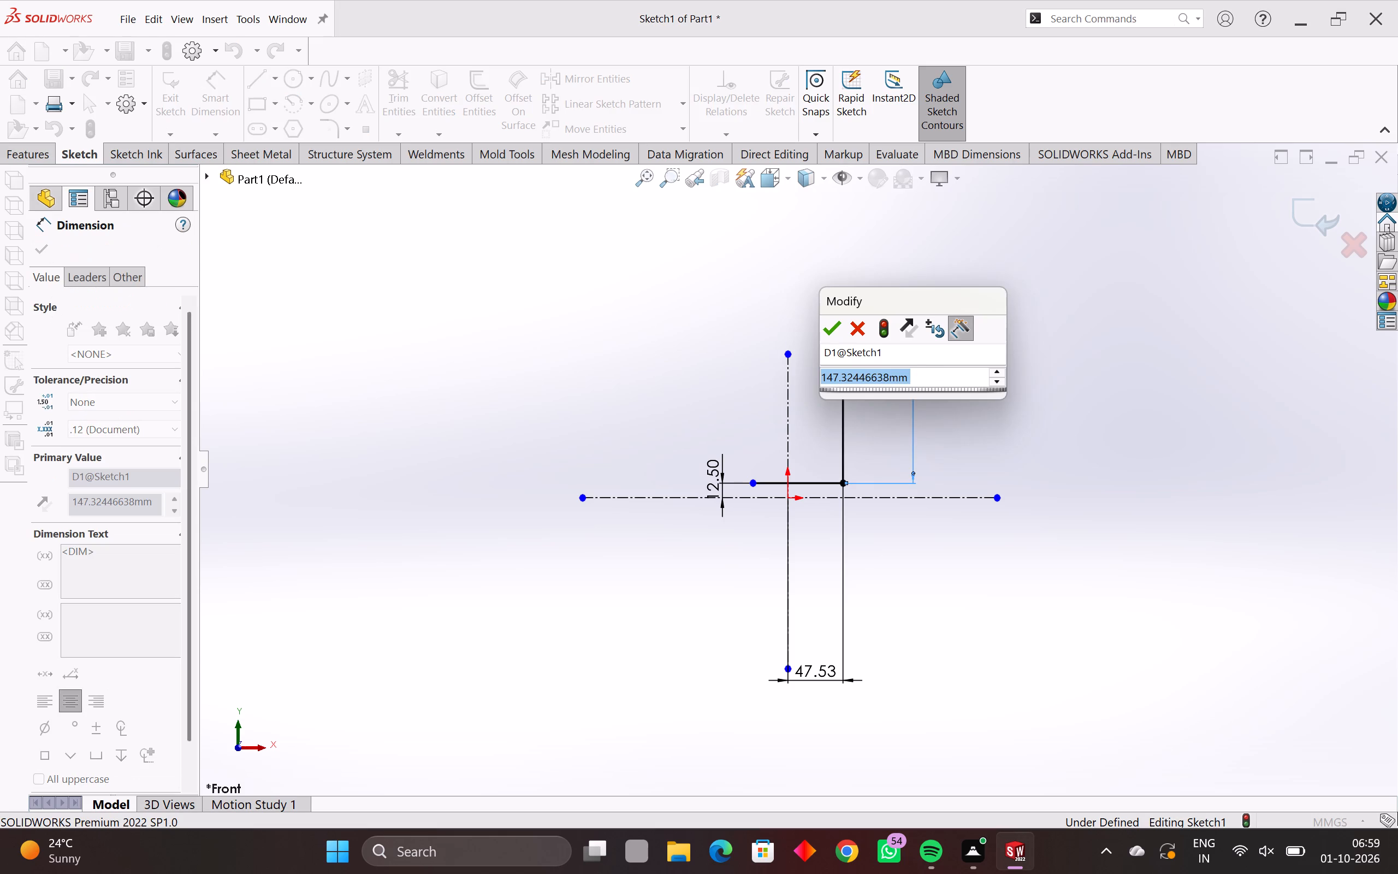
type("112.5")
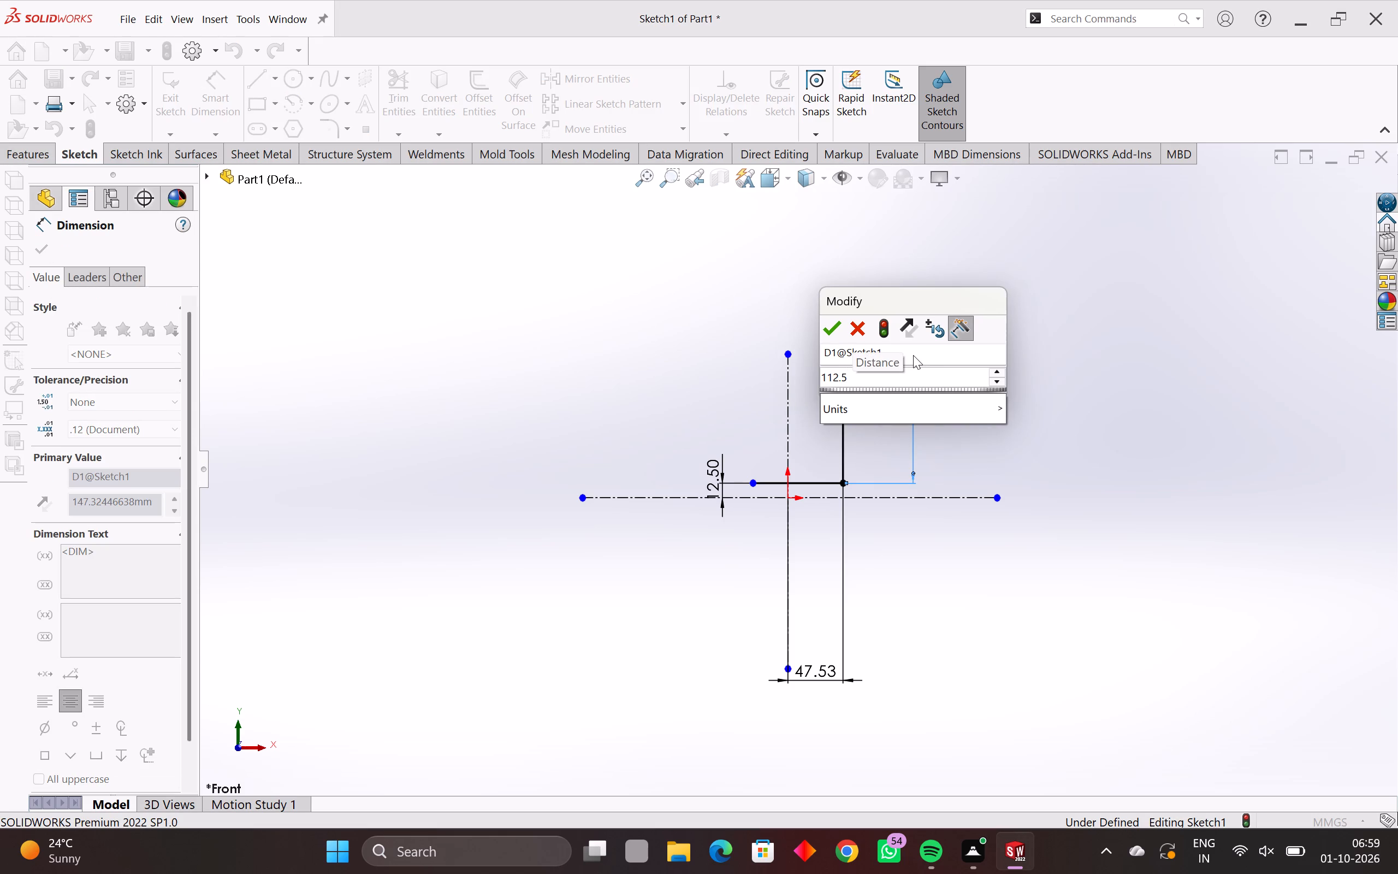
key("Return")
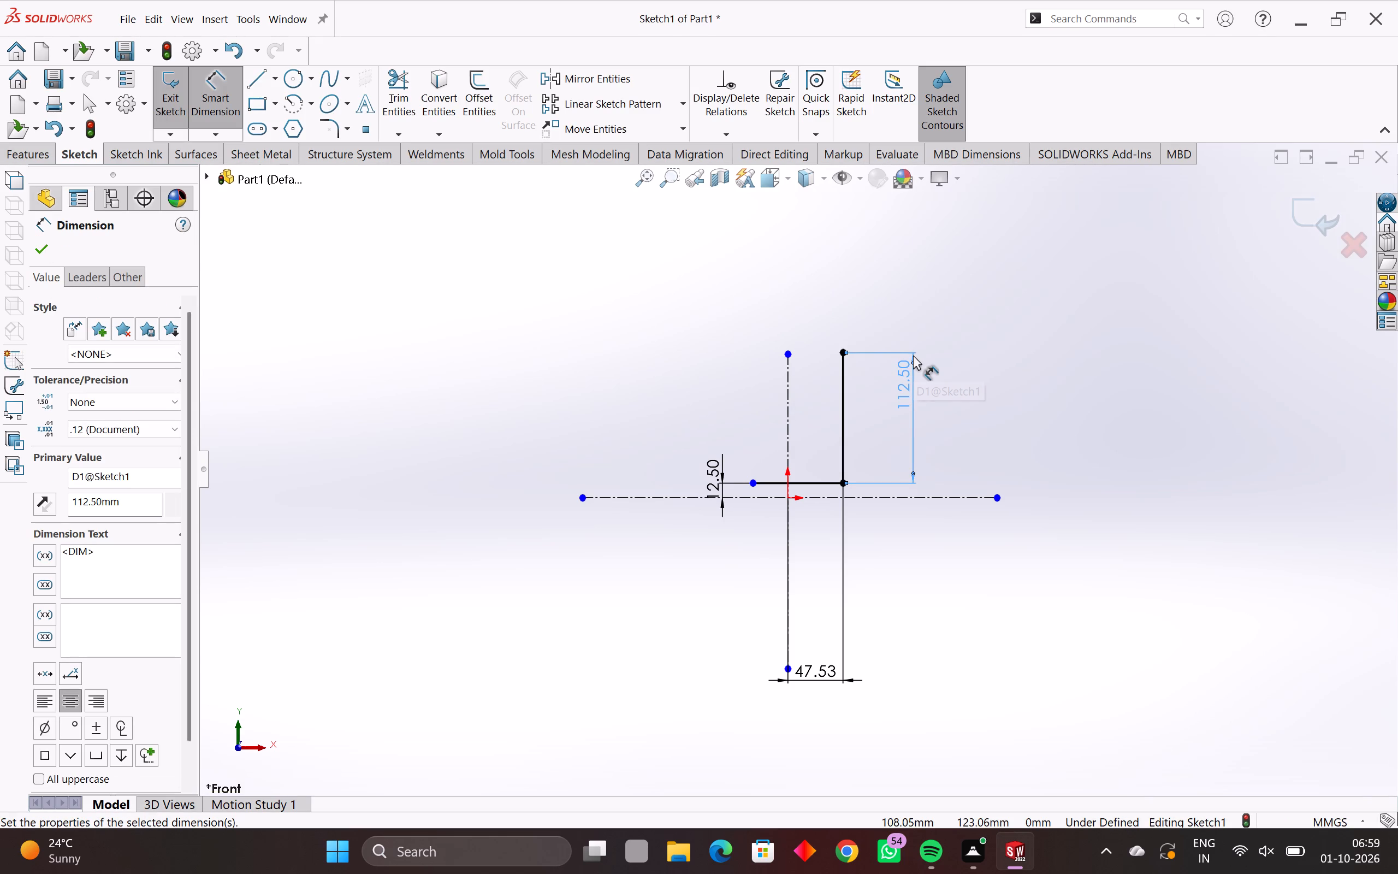
key("Escape")
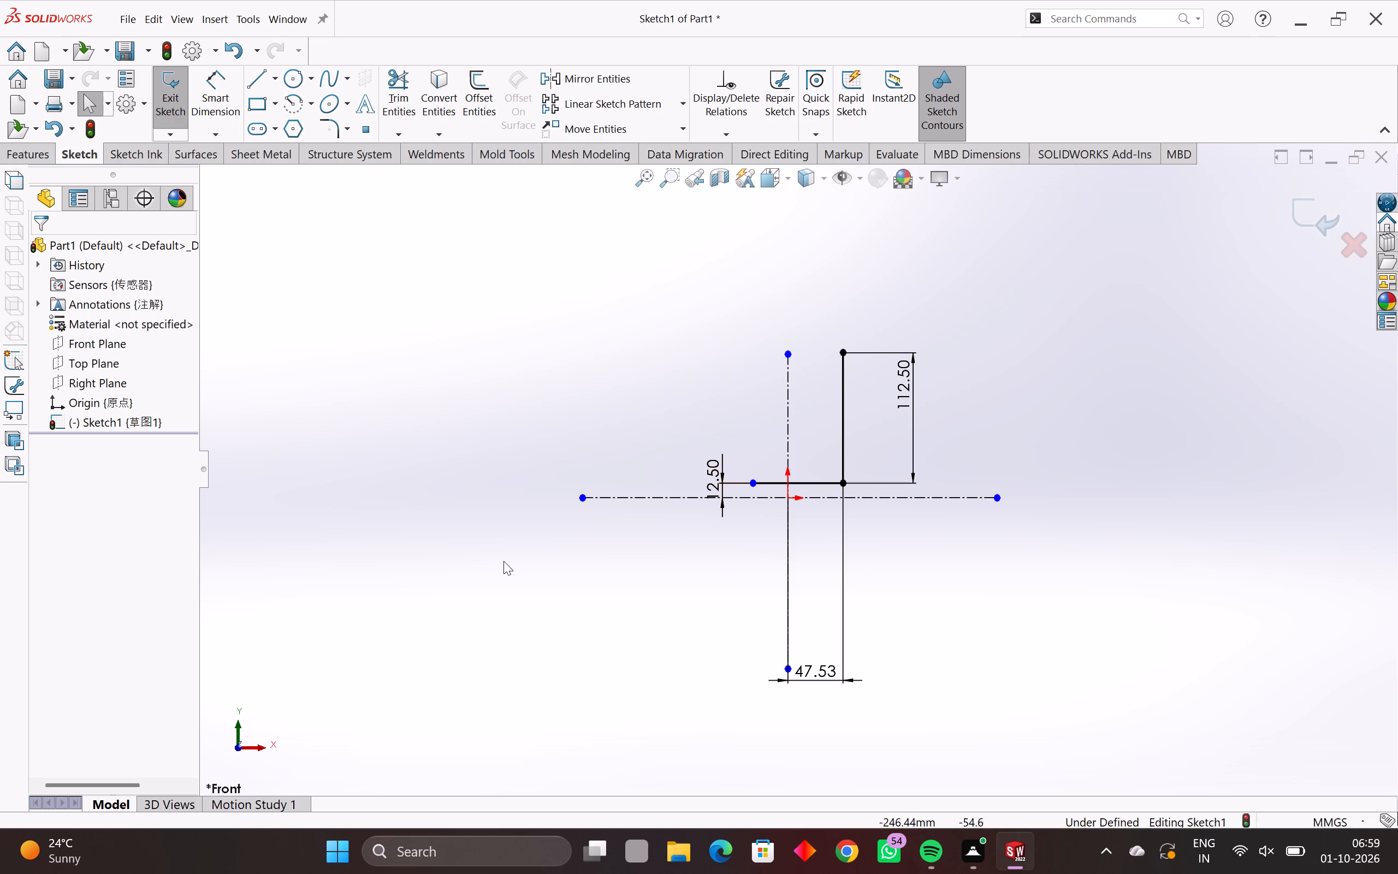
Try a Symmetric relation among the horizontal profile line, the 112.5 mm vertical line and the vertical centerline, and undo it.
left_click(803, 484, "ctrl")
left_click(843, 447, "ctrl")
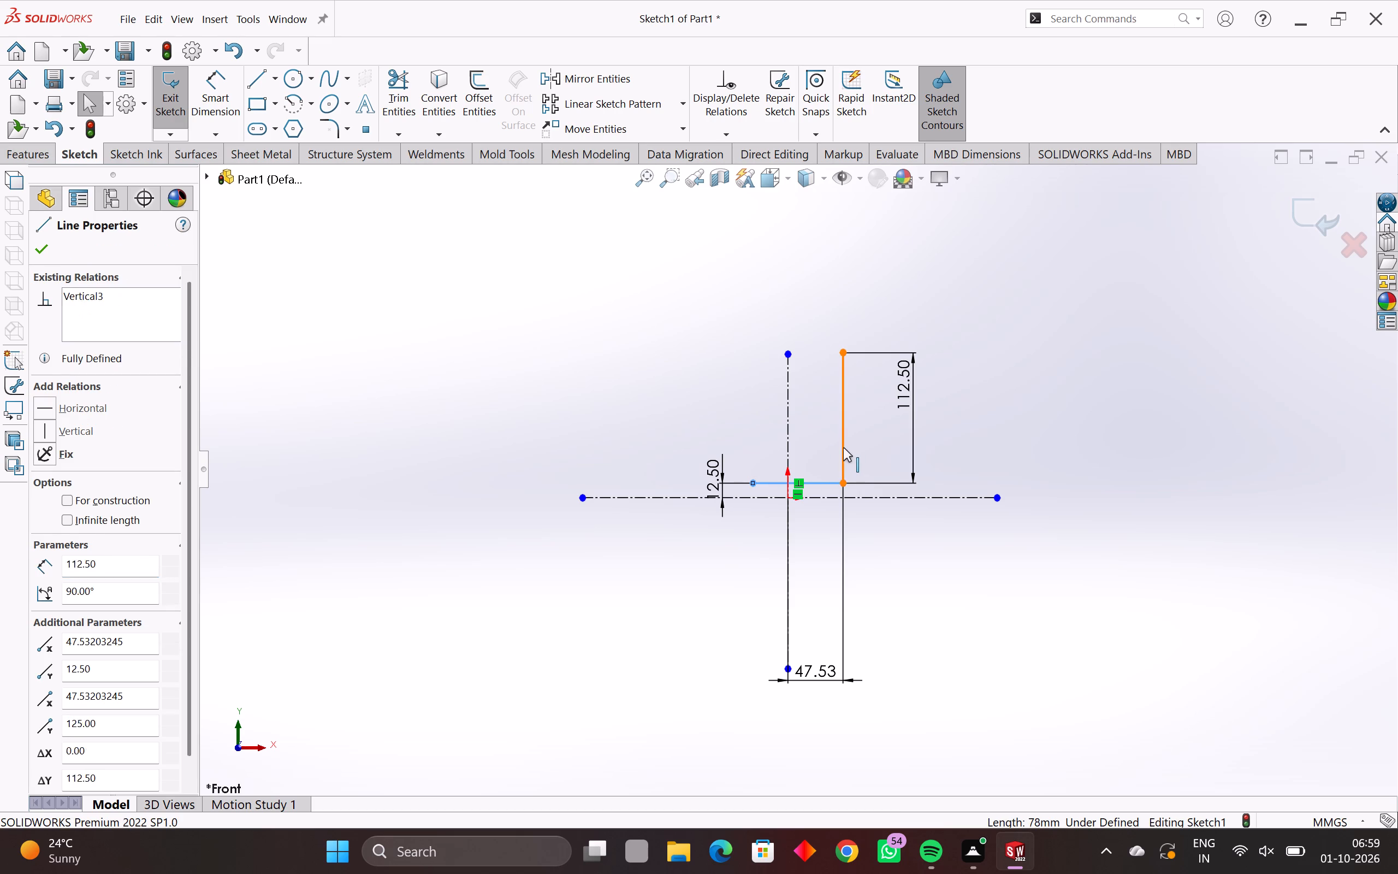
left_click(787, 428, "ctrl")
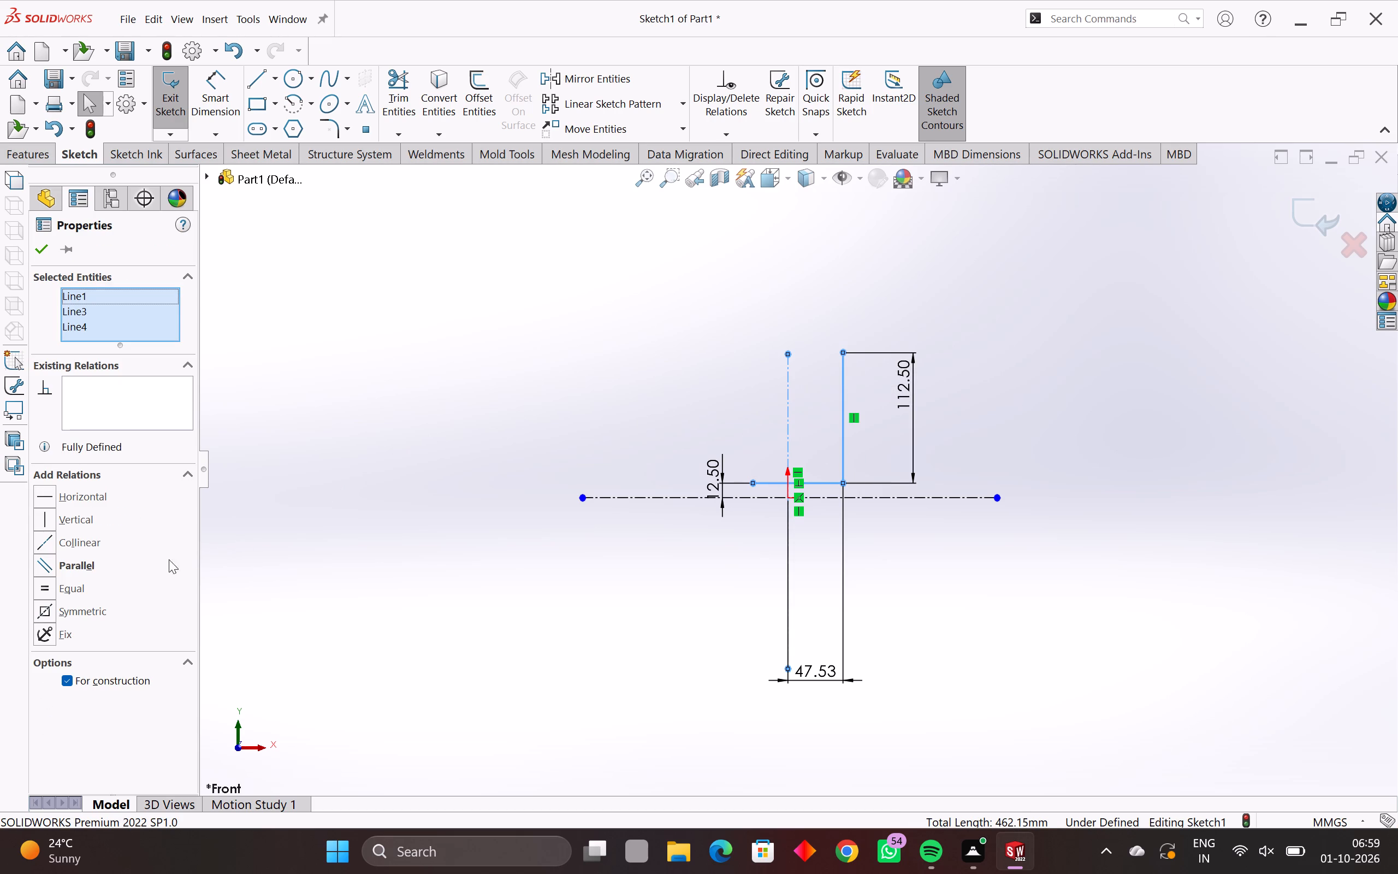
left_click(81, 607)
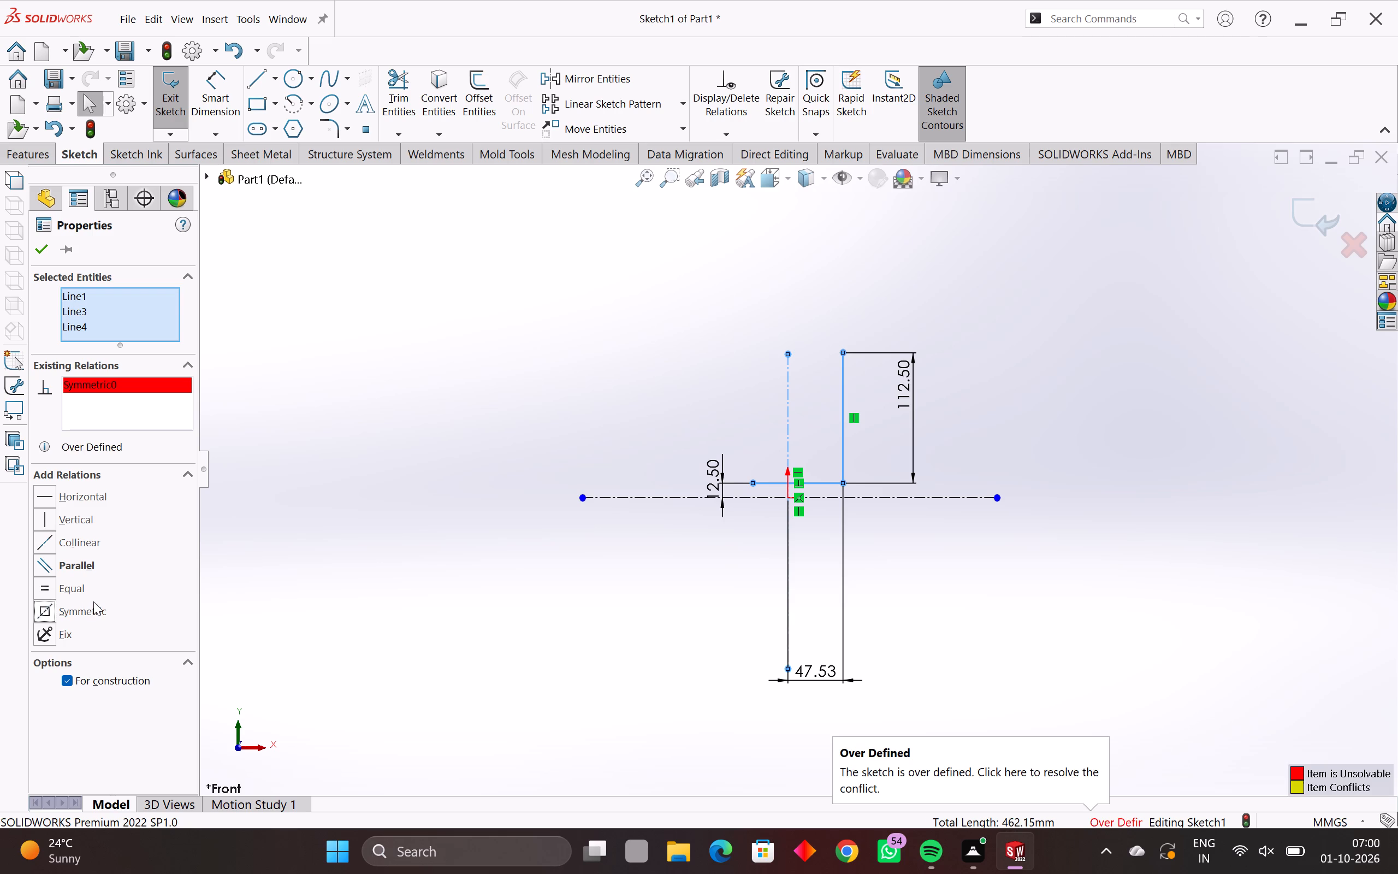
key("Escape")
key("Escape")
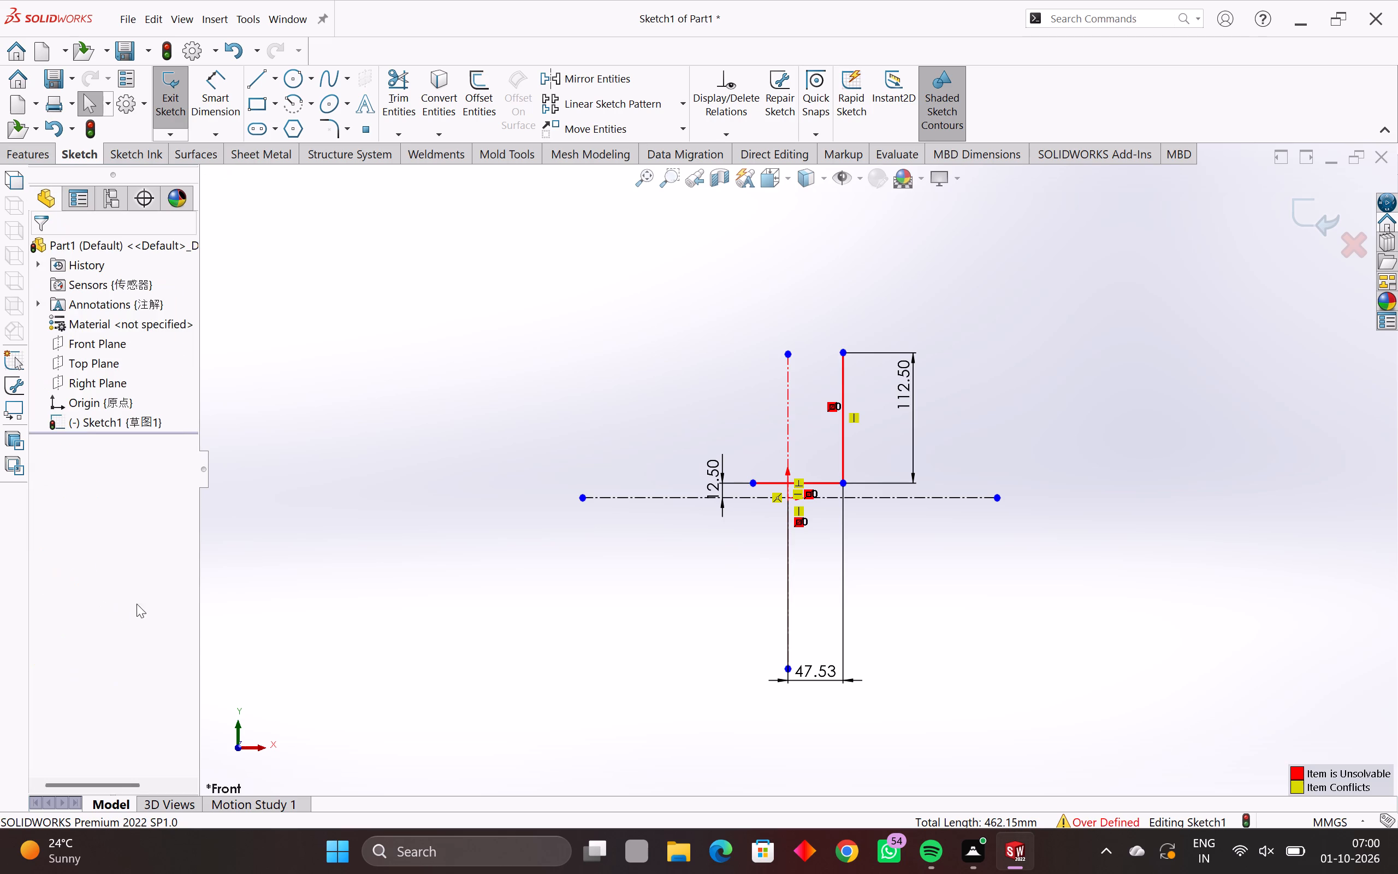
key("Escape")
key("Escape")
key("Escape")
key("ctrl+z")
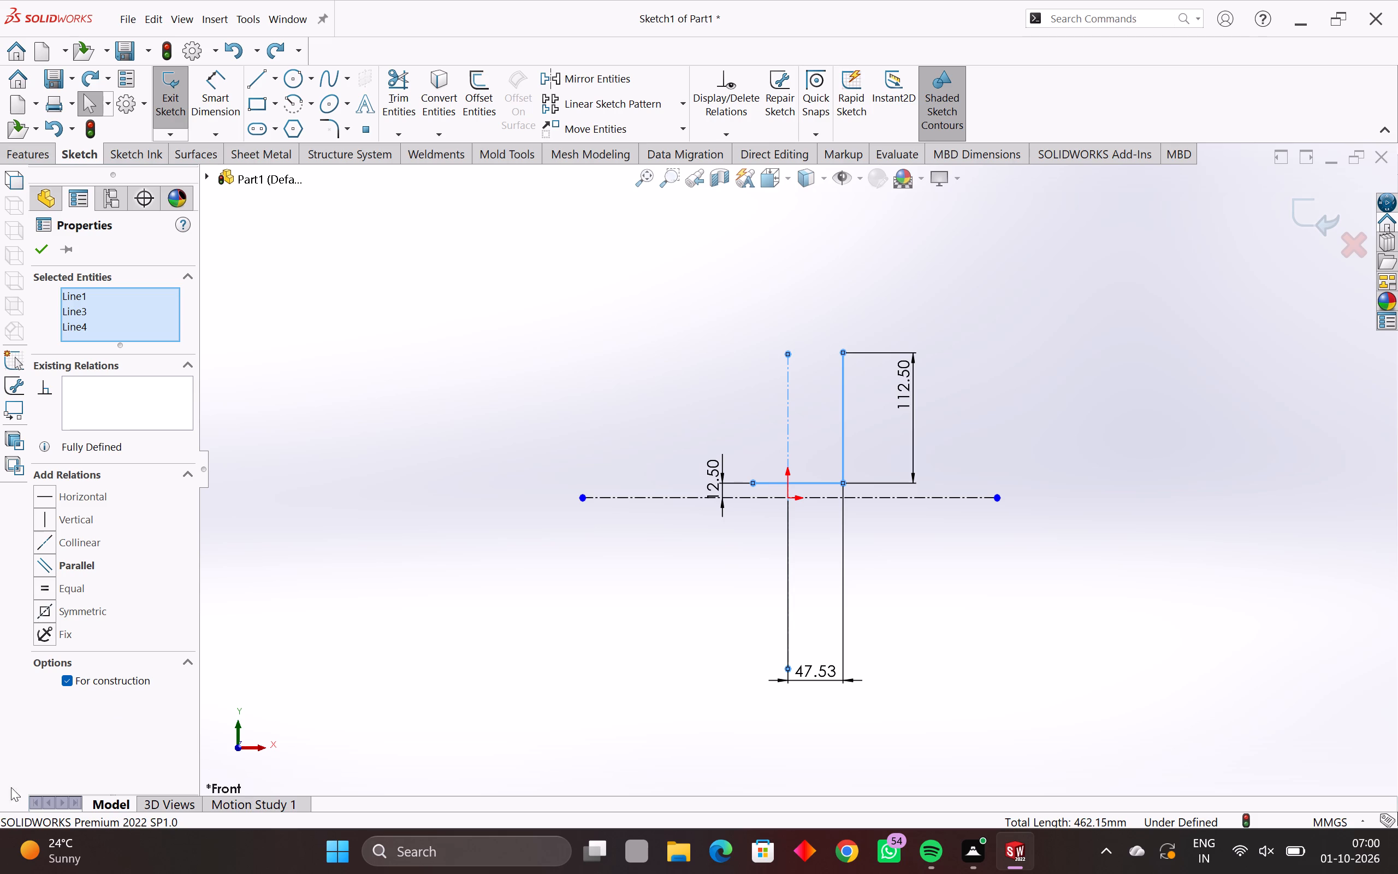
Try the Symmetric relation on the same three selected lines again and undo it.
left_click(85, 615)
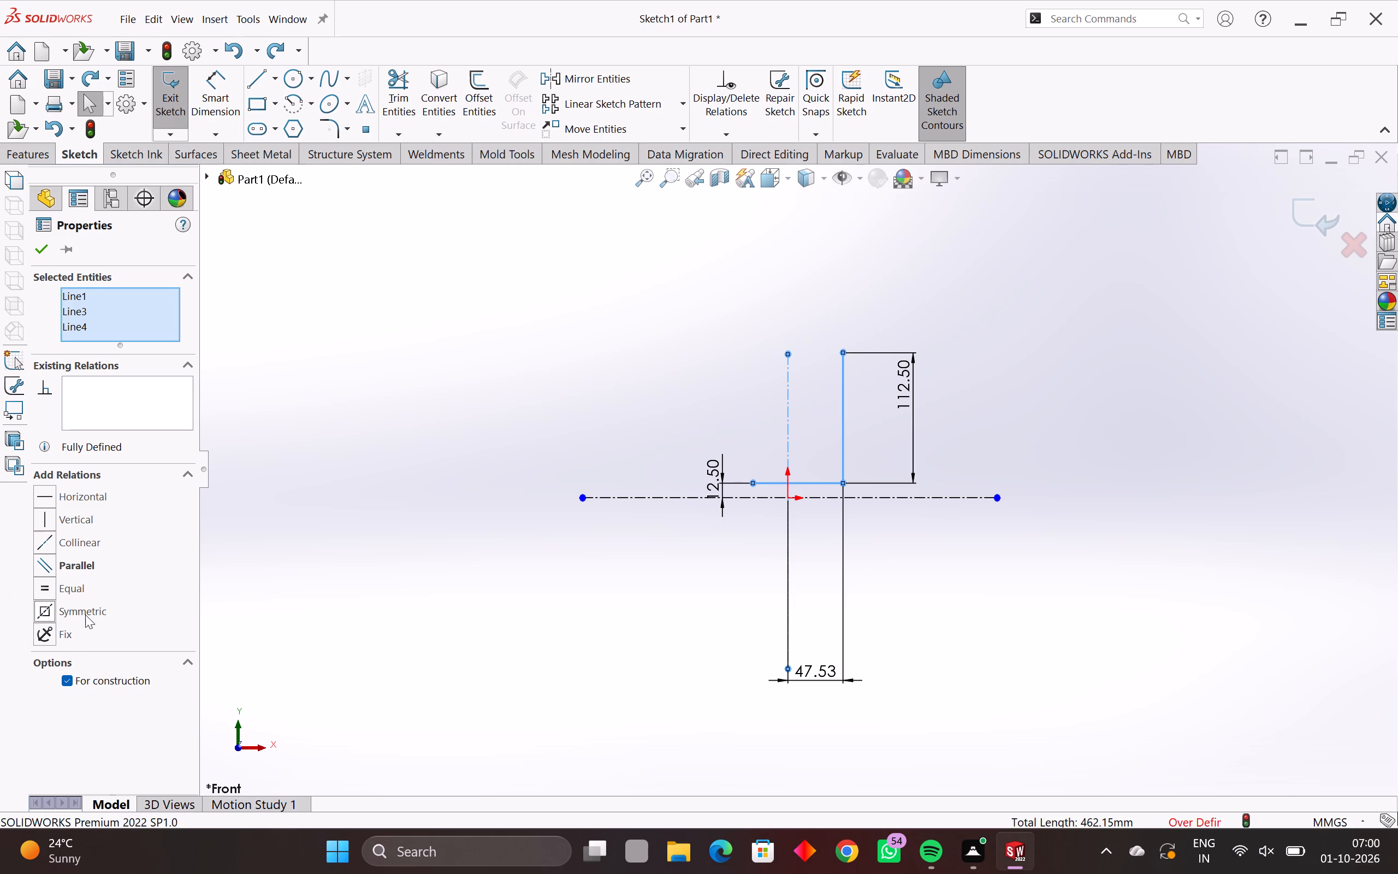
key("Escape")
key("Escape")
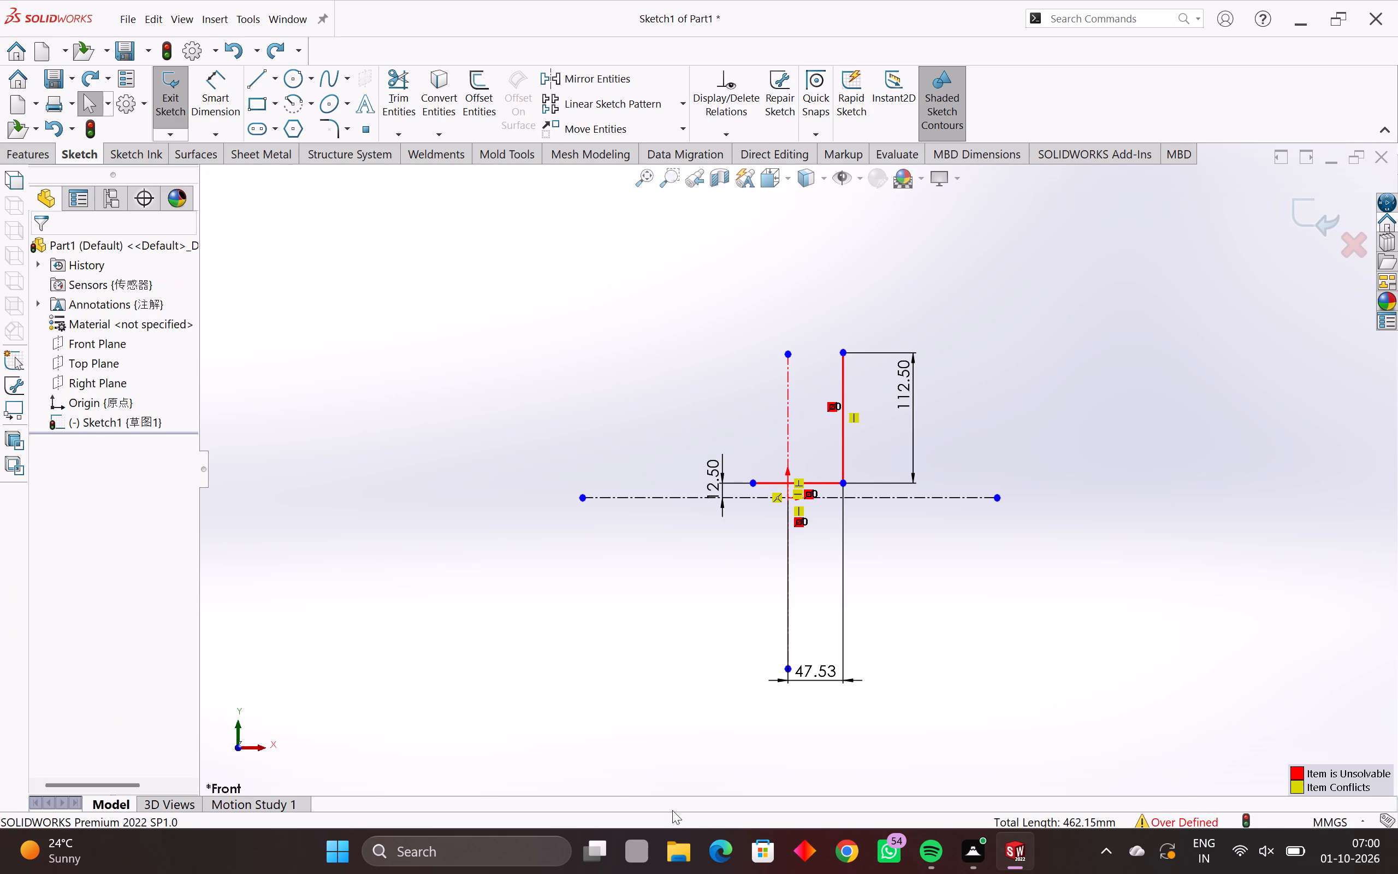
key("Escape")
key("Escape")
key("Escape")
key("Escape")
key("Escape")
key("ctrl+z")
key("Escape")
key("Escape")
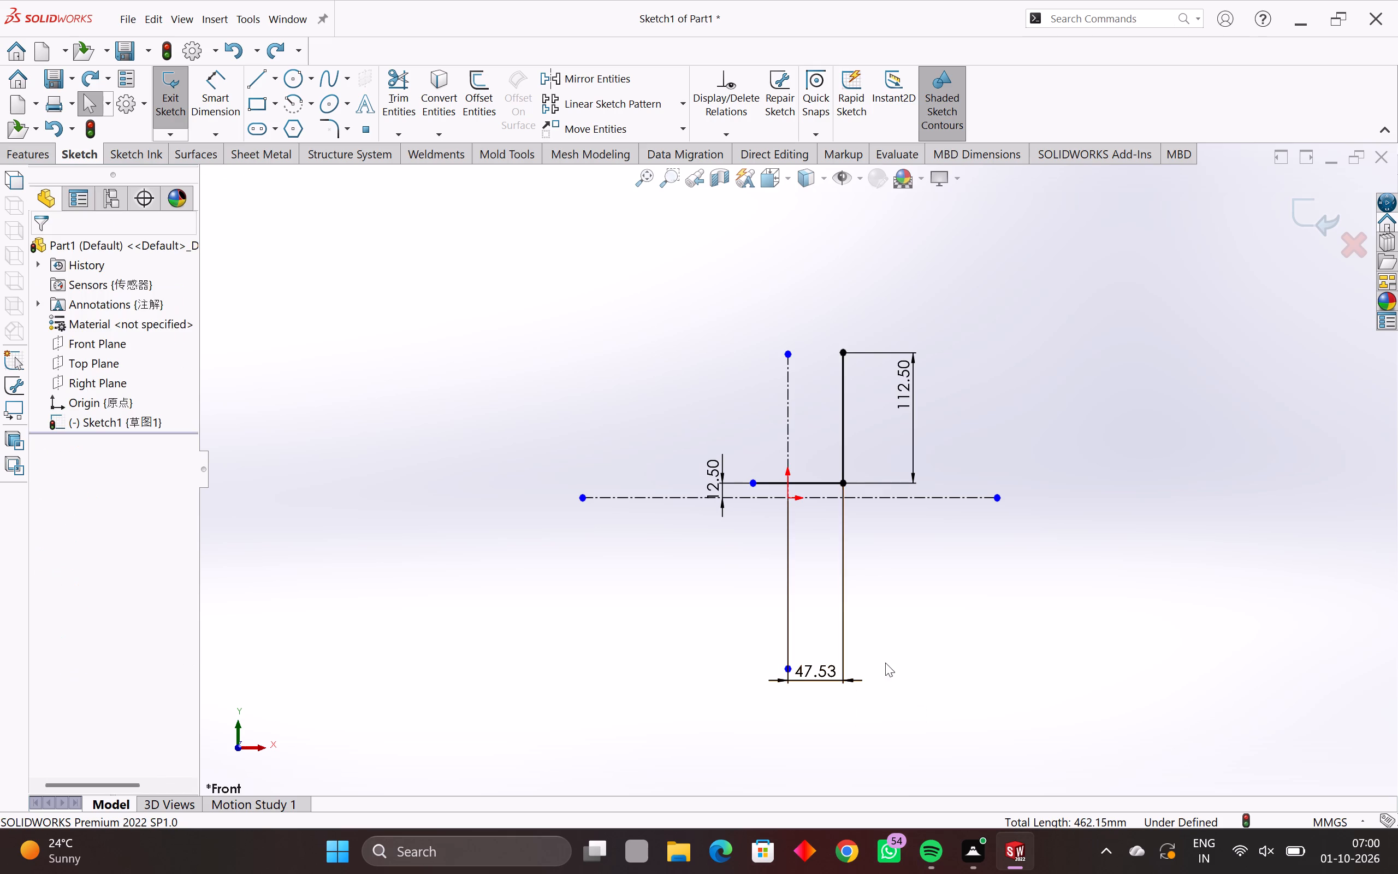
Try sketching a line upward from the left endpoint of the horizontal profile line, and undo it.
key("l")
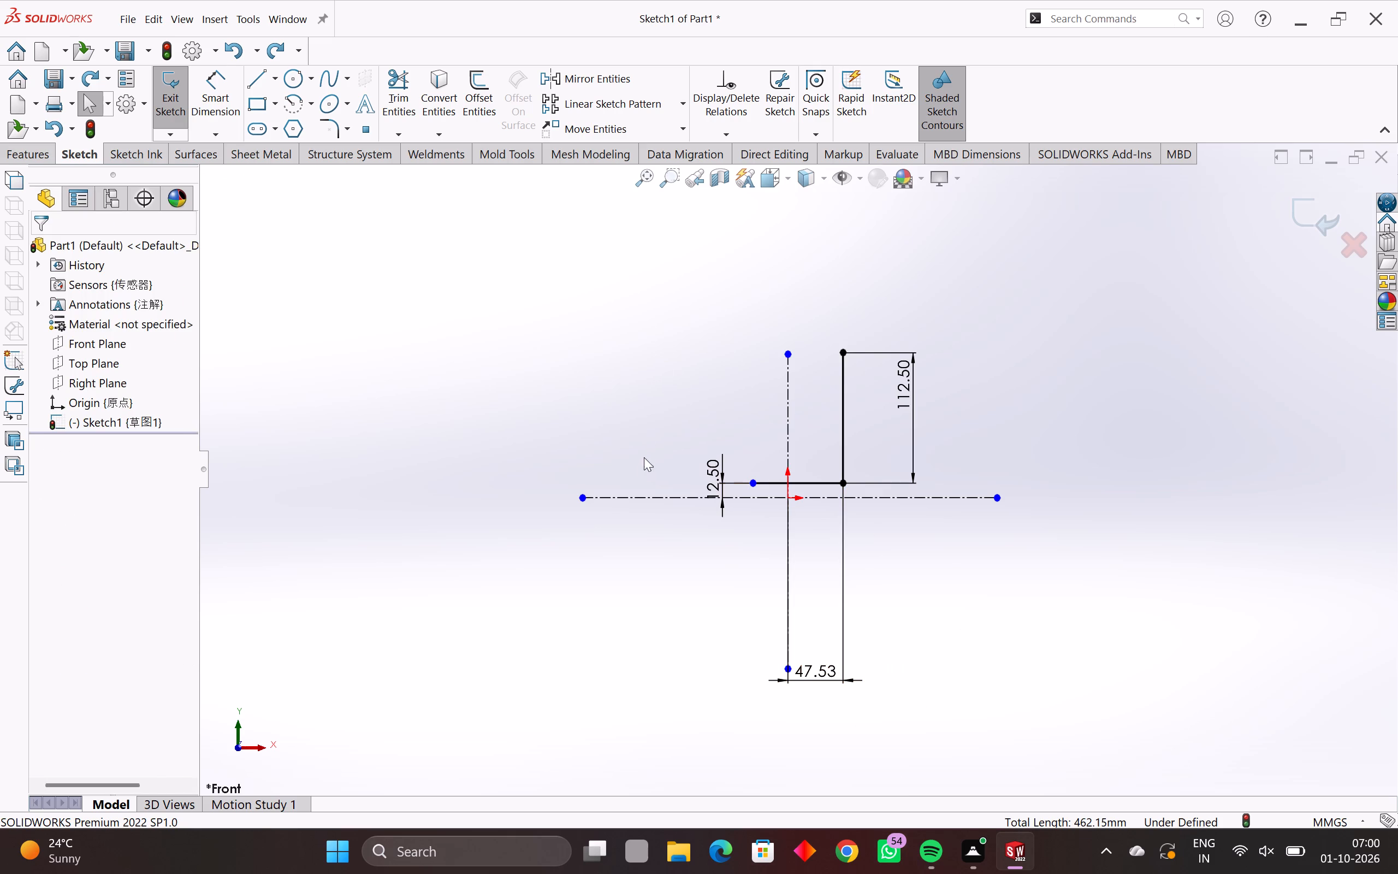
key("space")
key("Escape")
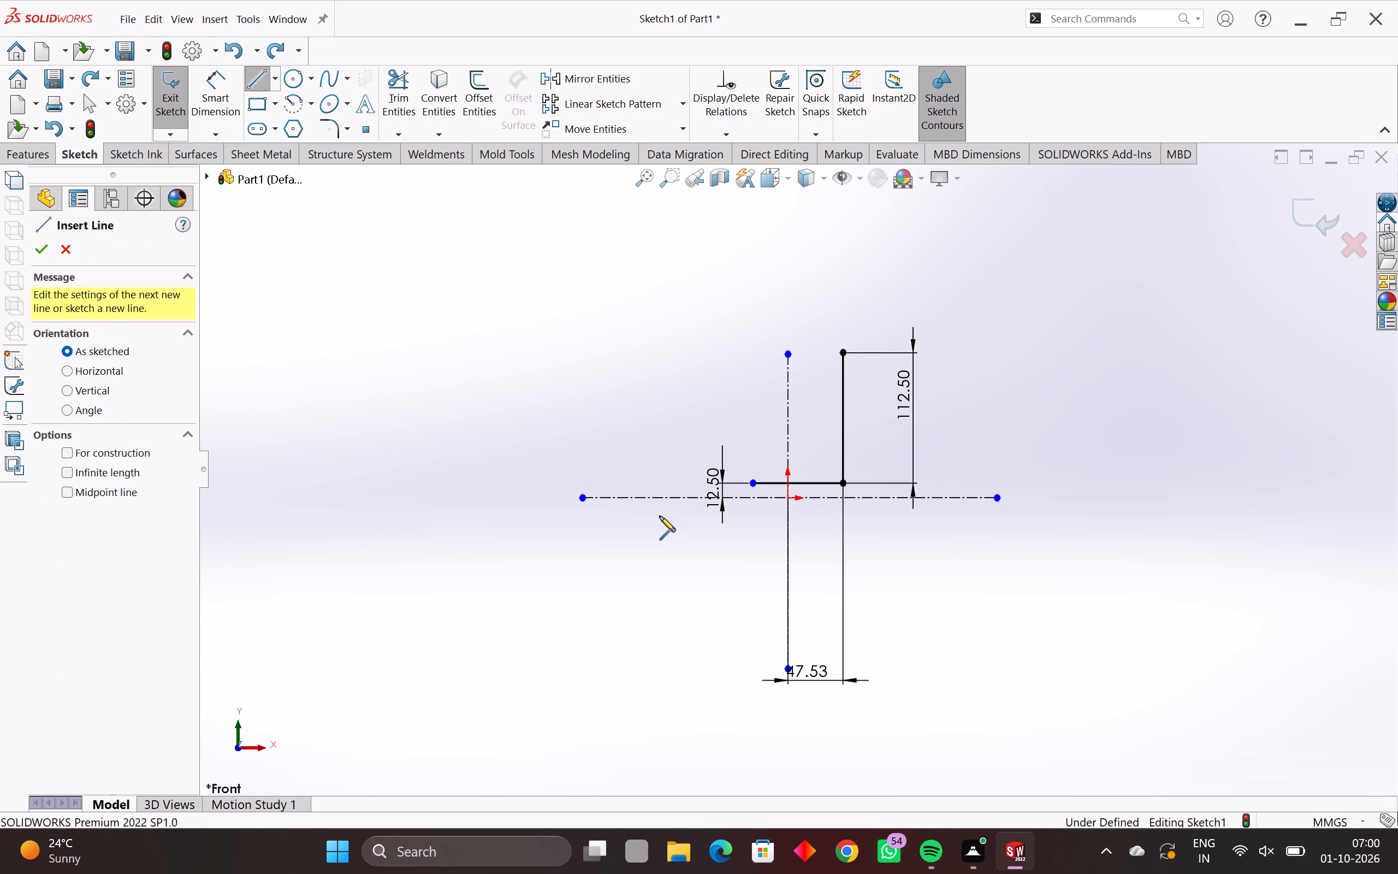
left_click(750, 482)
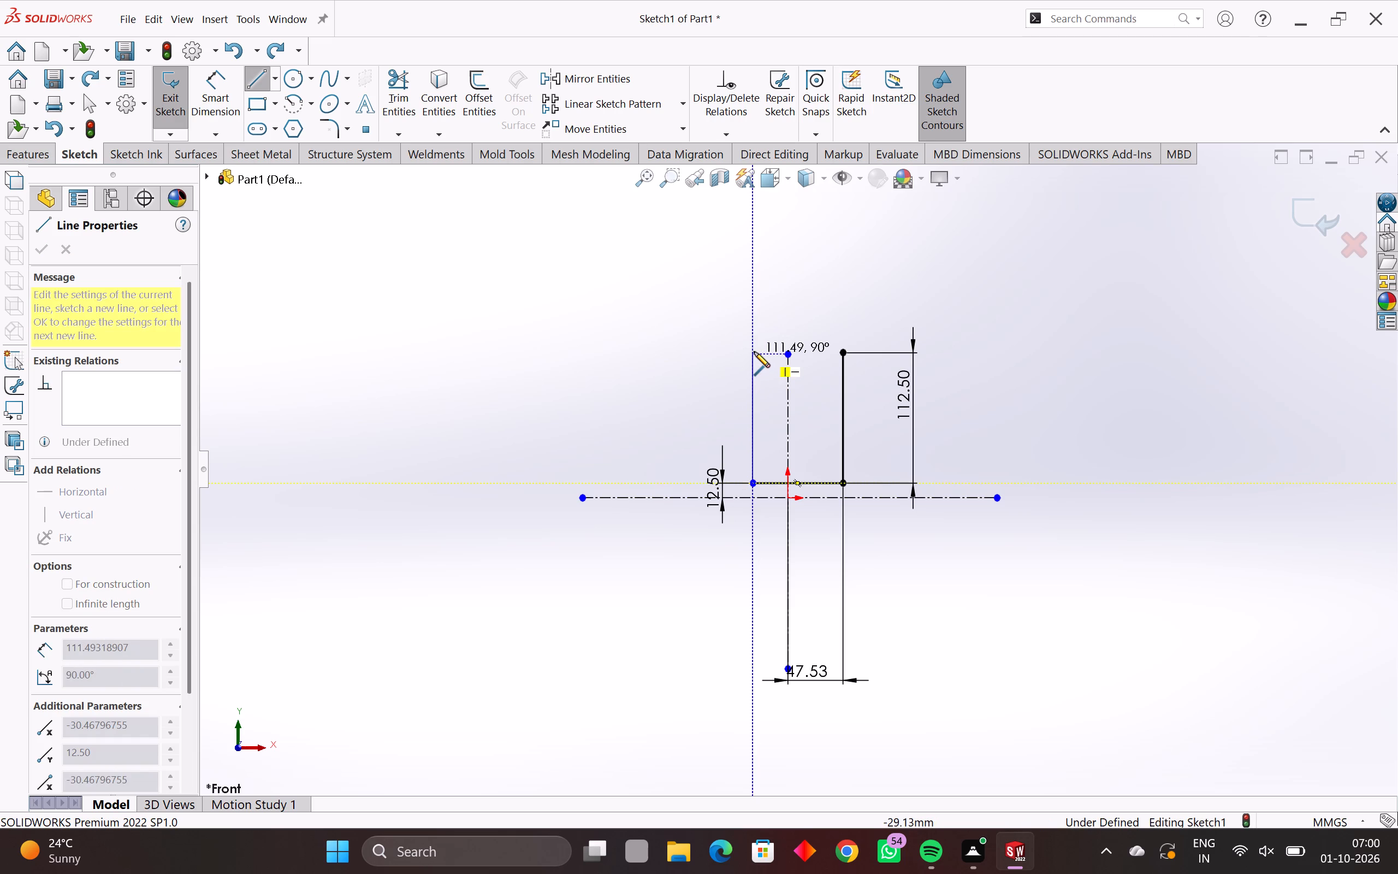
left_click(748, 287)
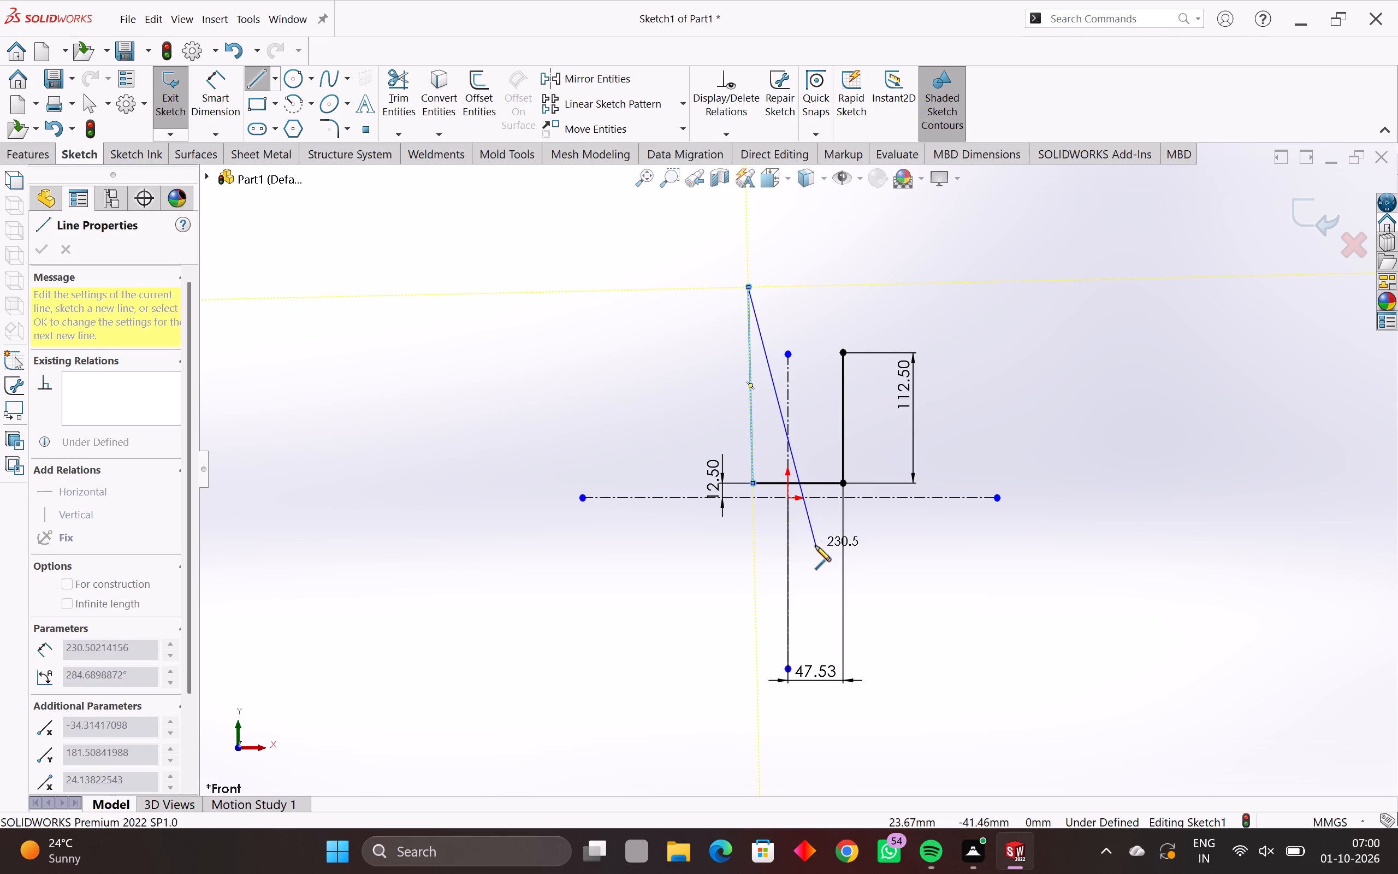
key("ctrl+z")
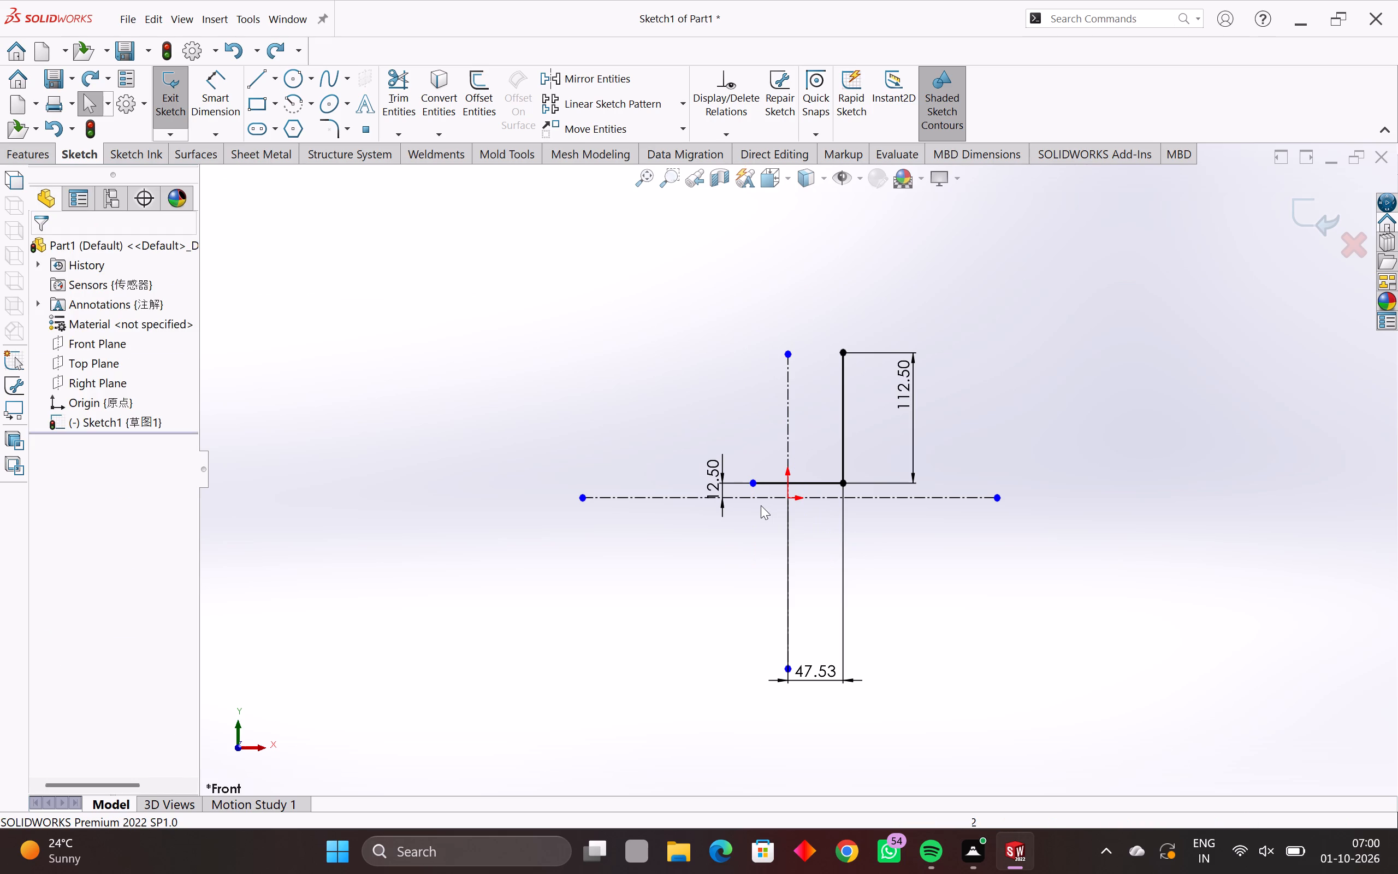
Sketch a vertical line about 166 mm long upward from the left endpoint of the horizontal profile line.
key("l")
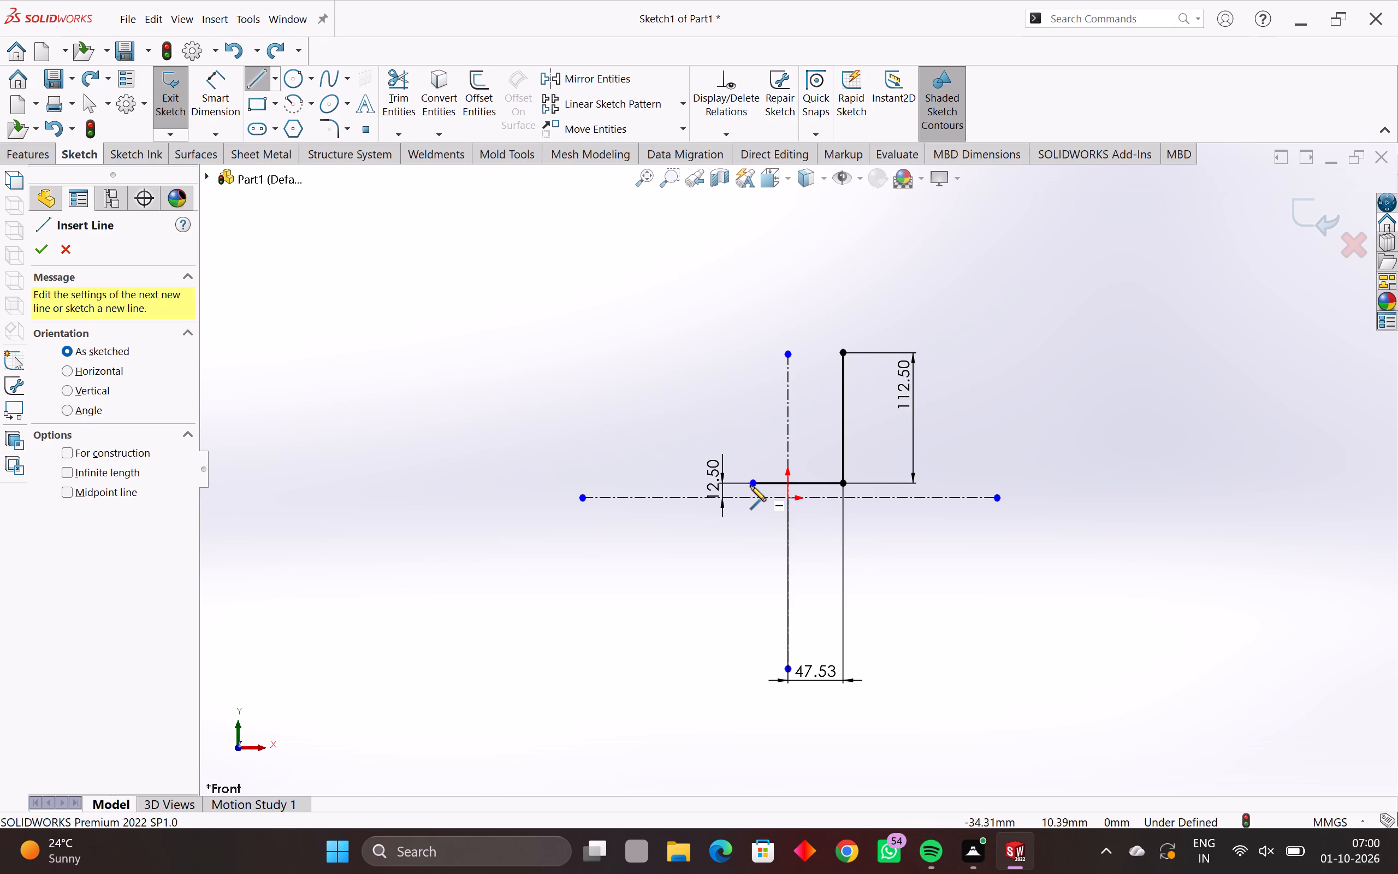
left_click(754, 483)
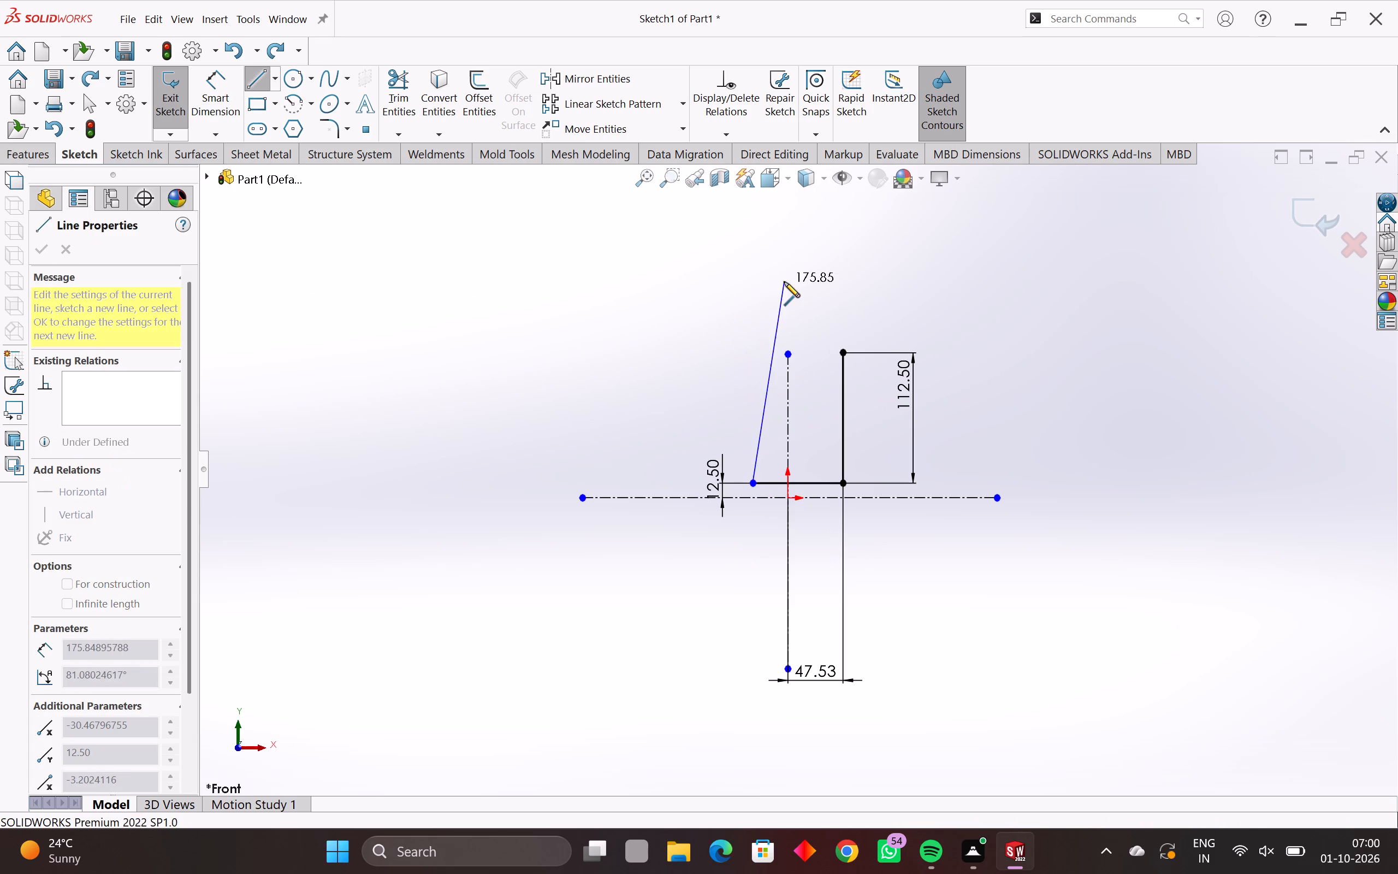
left_click(756, 291)
key("Escape")
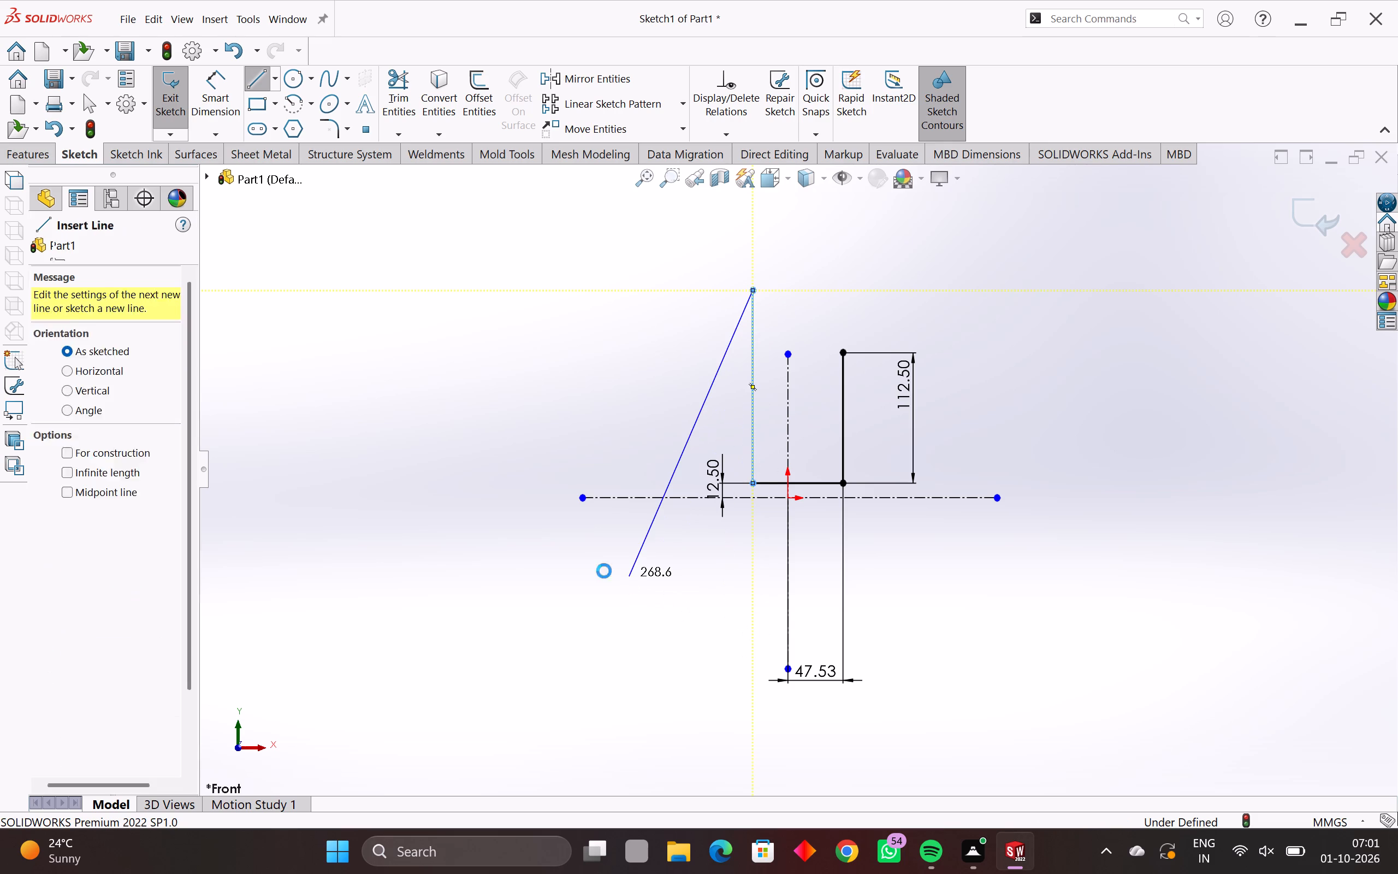
Dimension the left vertical line's length as 112.5 mm.
left_click(214, 88)
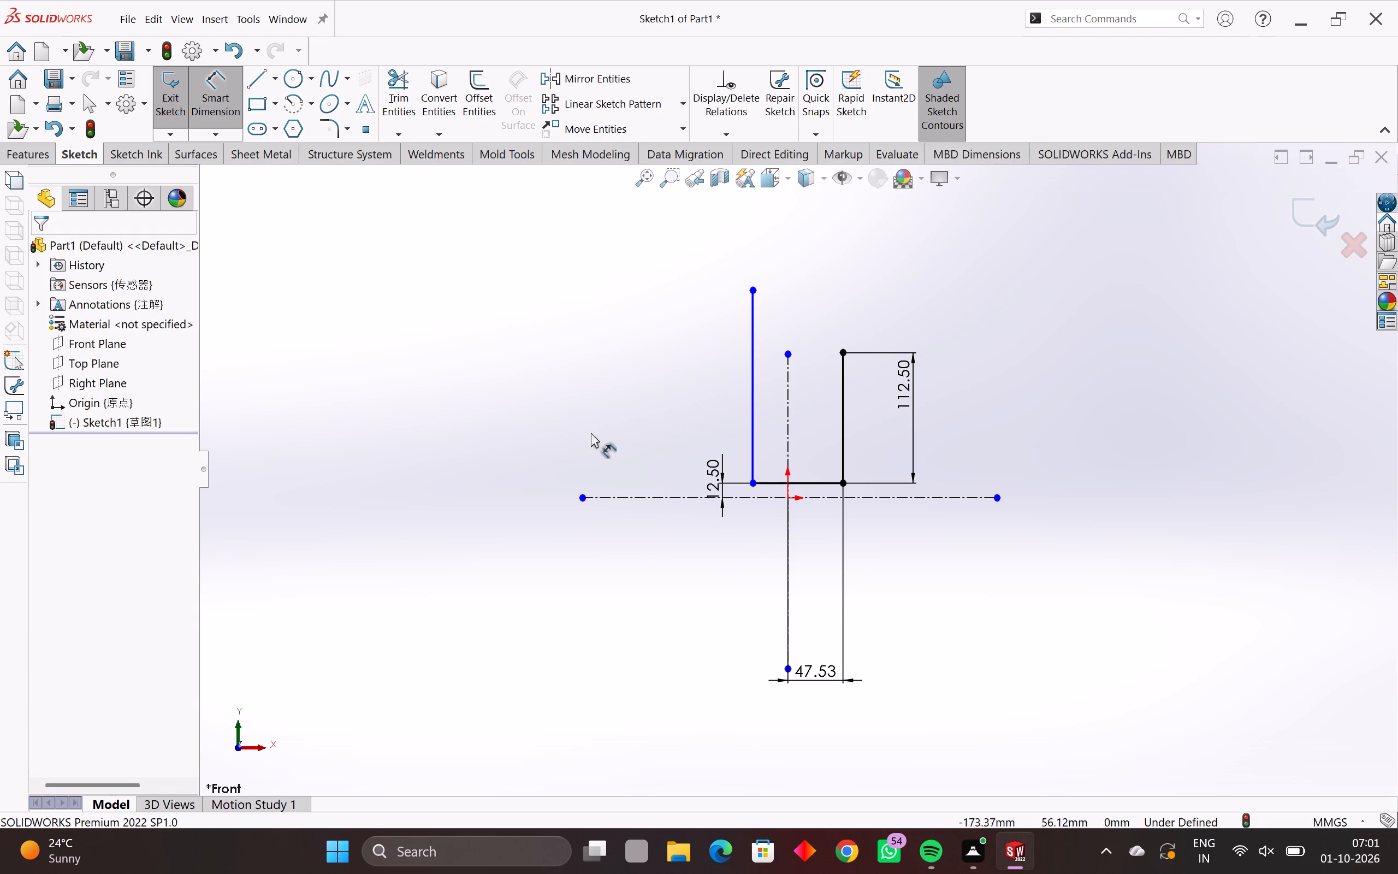
left_click(752, 341)
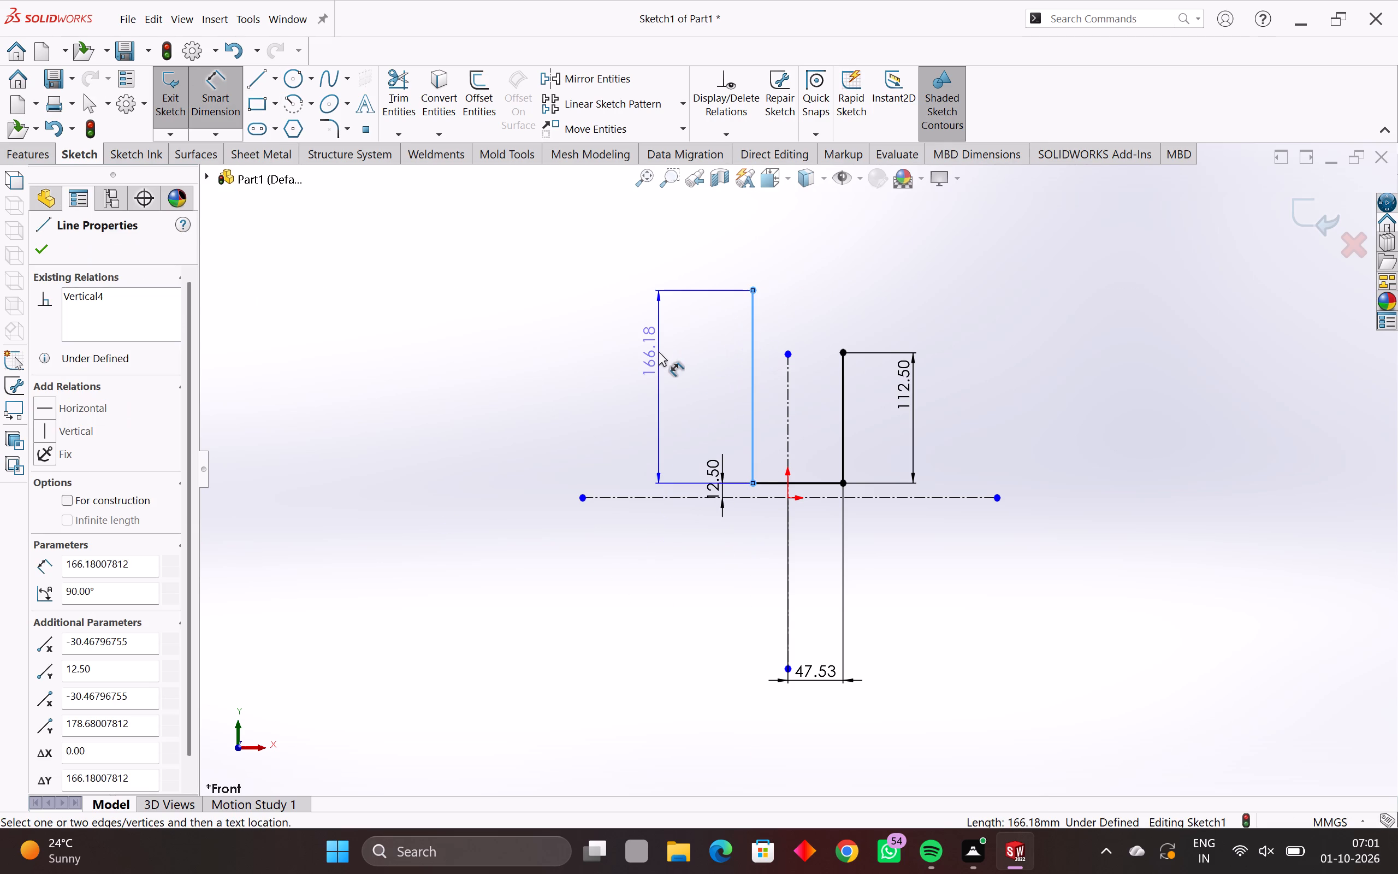
left_click(659, 351)
type("112.5")
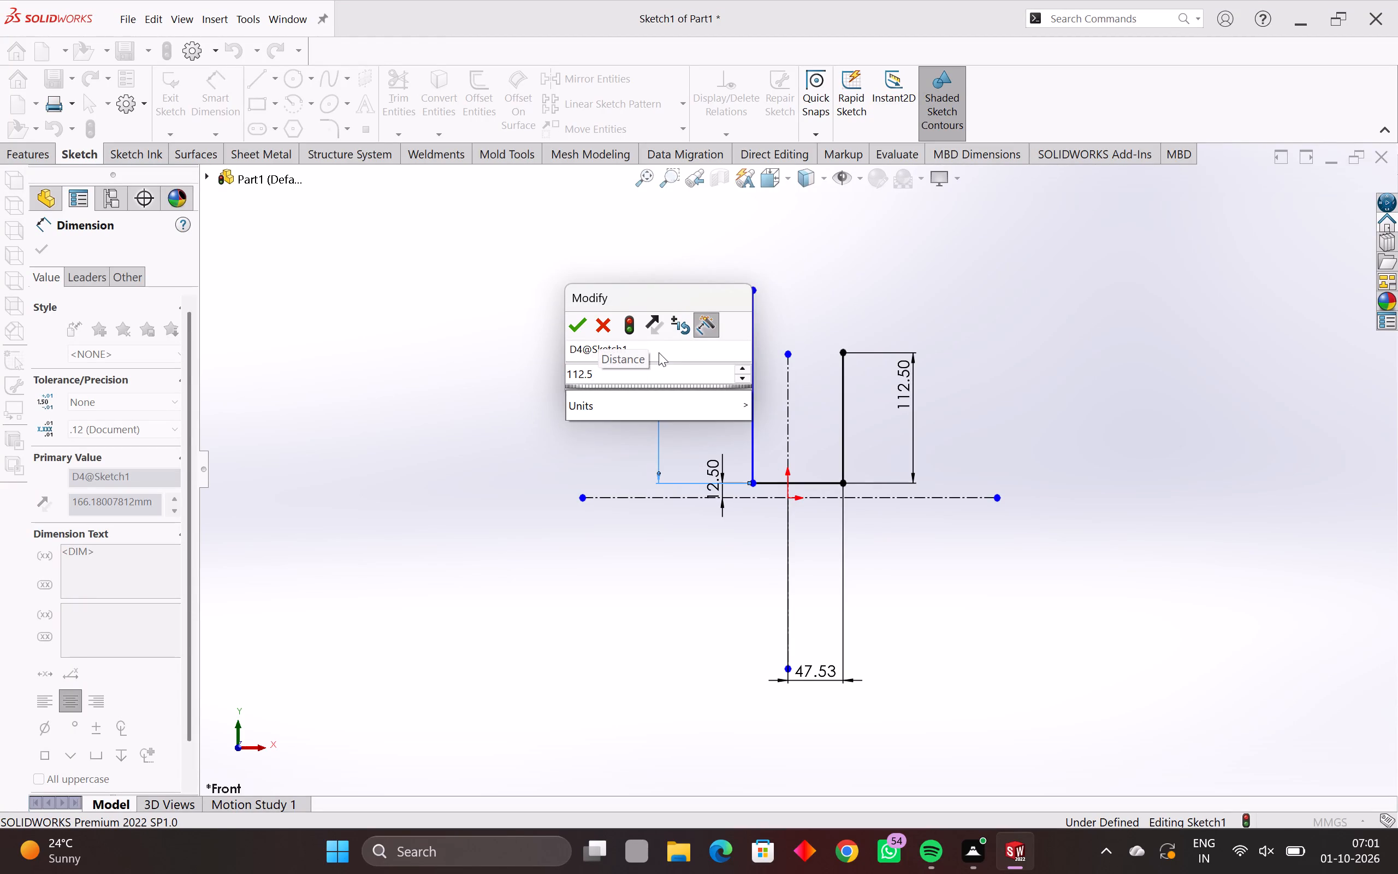
key("Return")
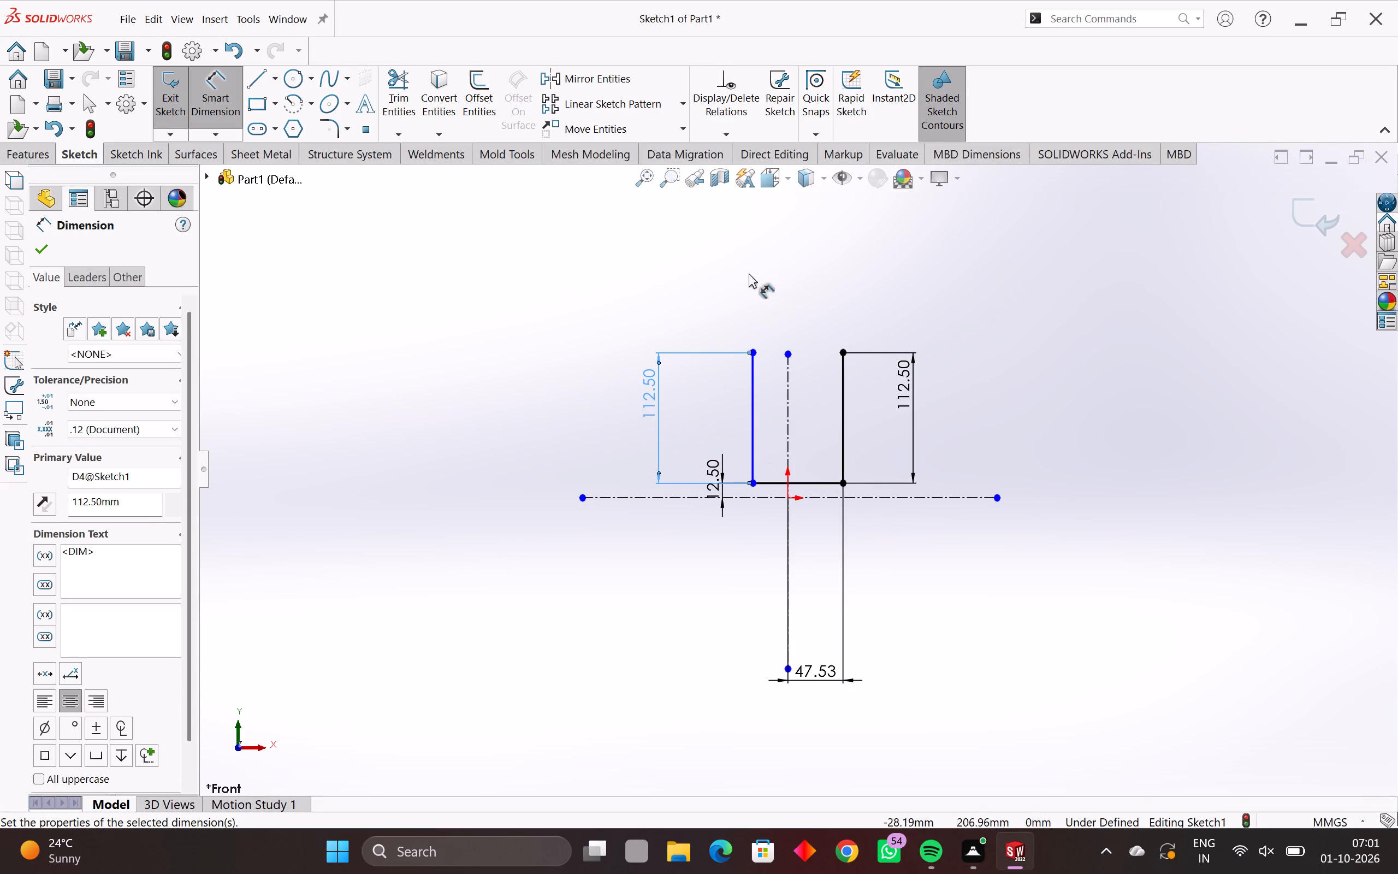
key("Escape")
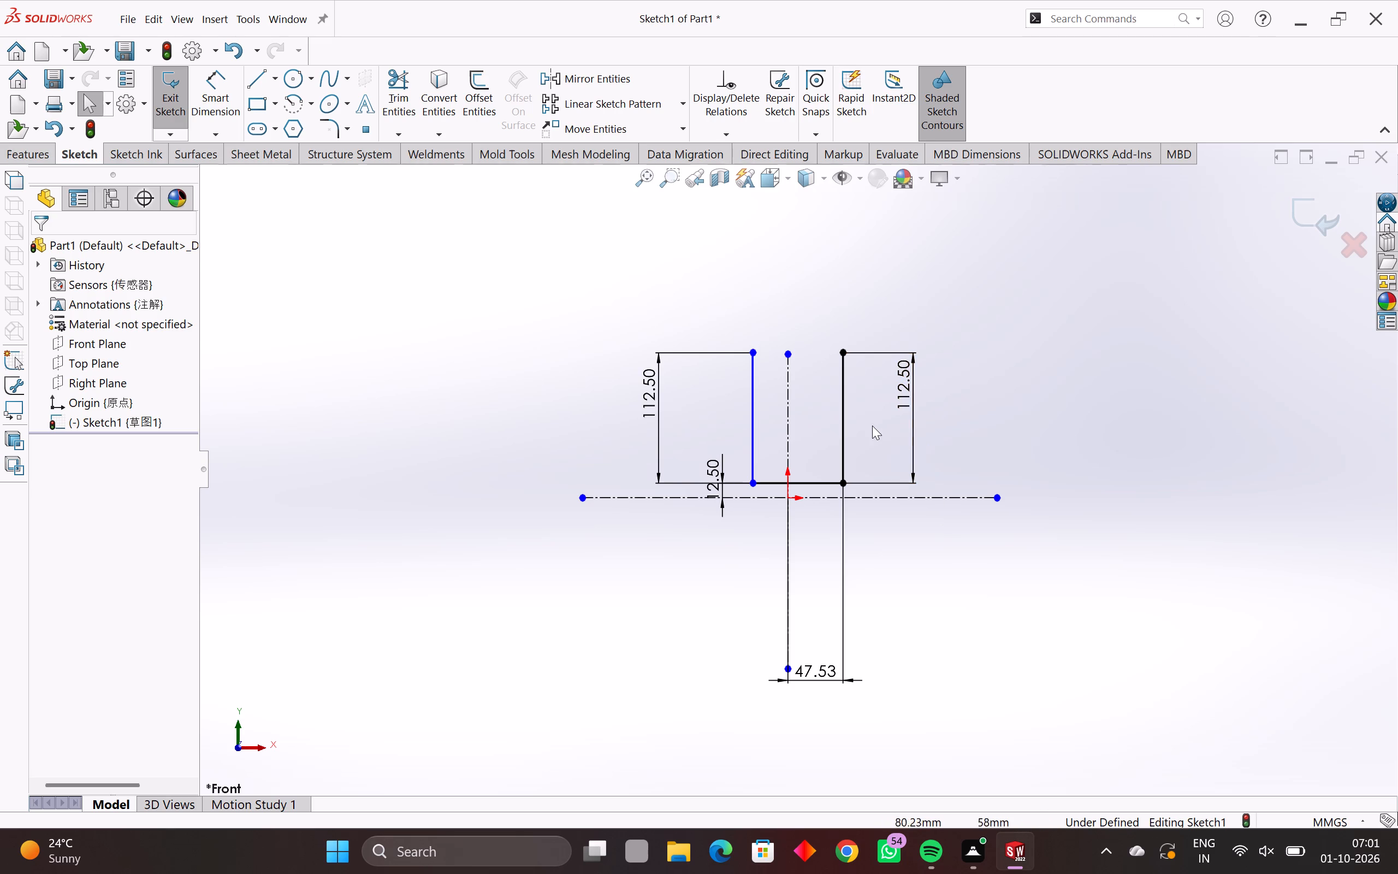
Delete the 112.5 mm length dimension of the right vertical line.
left_click_drag(921, 413, 889, 439)
left_click(888, 440)
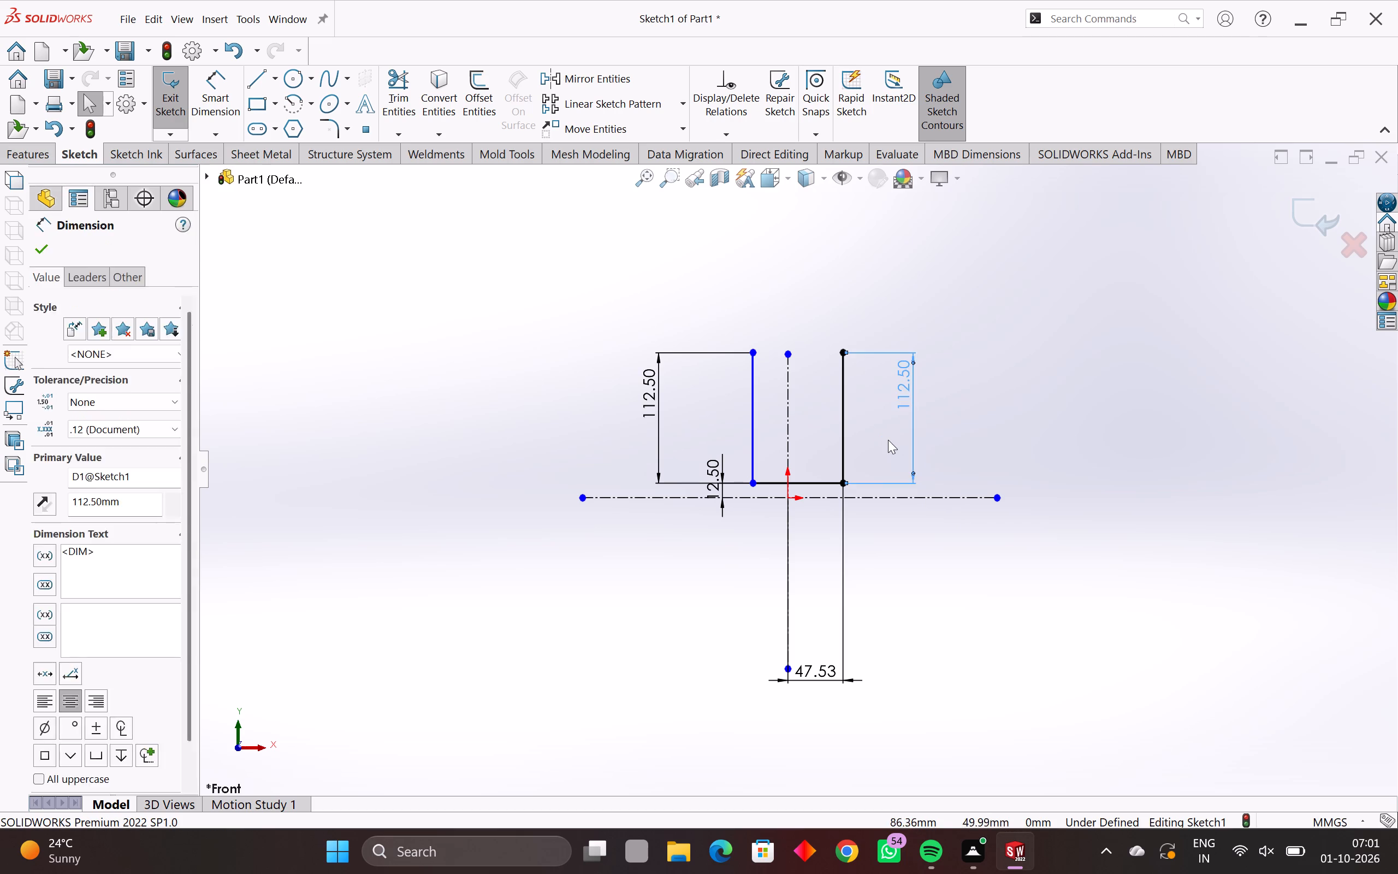
left_click(914, 422)
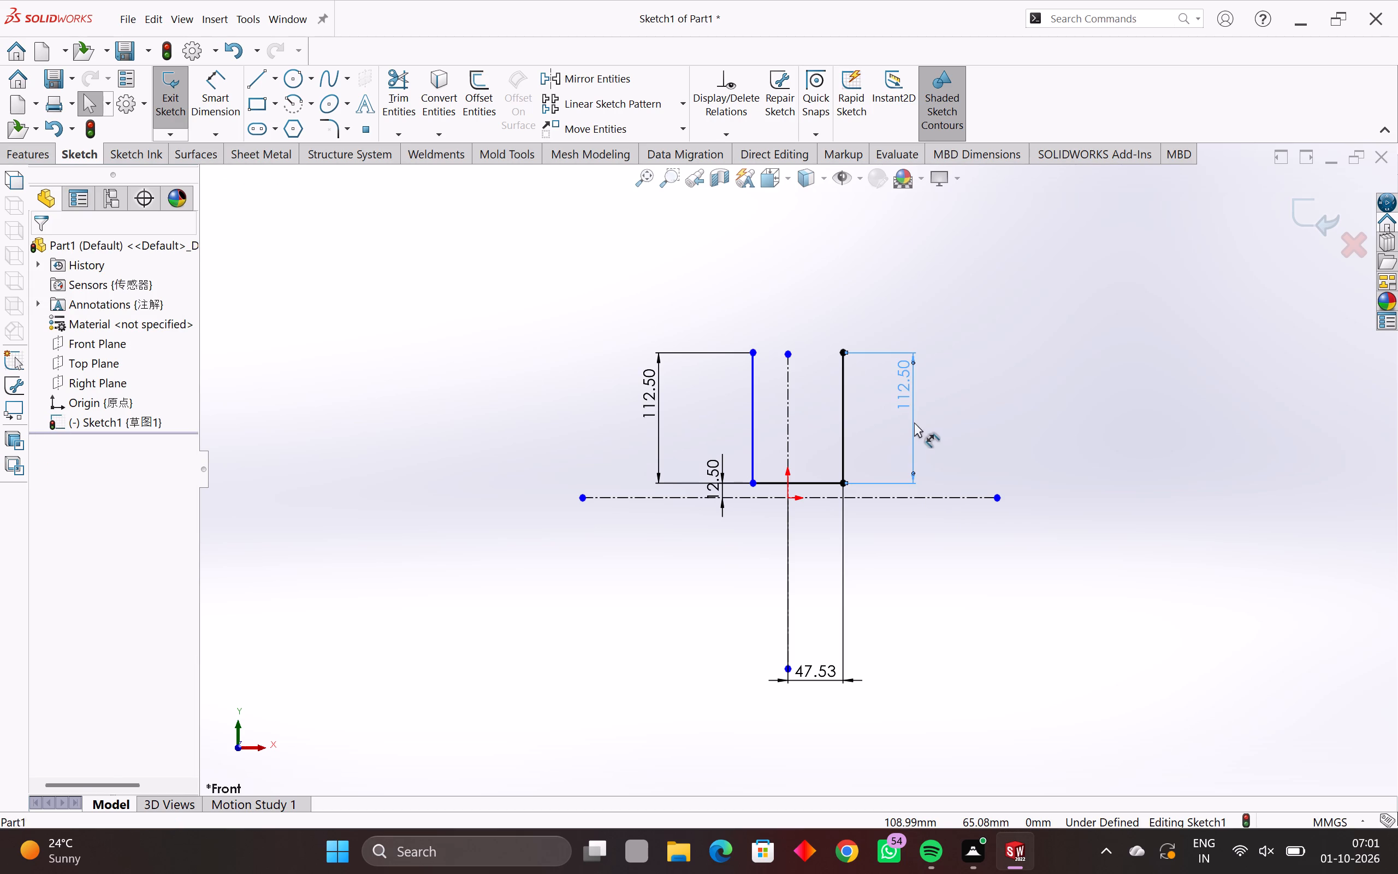
key("Delete")
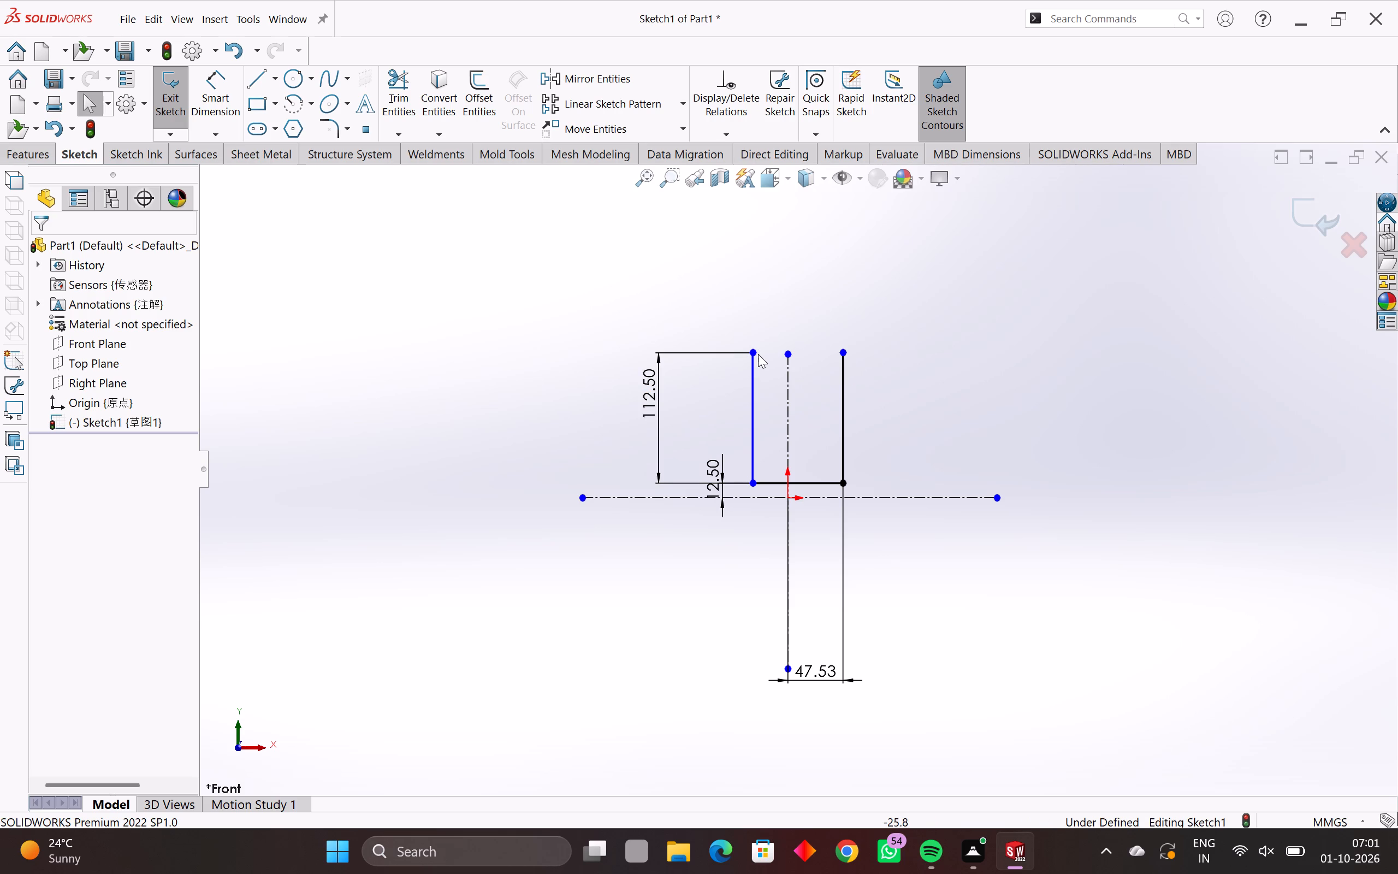
Sketch a short horizontal line about 5.4 mm long across the vertical centerline, slightly below the centerline's upper end.
type("L")
key("space")
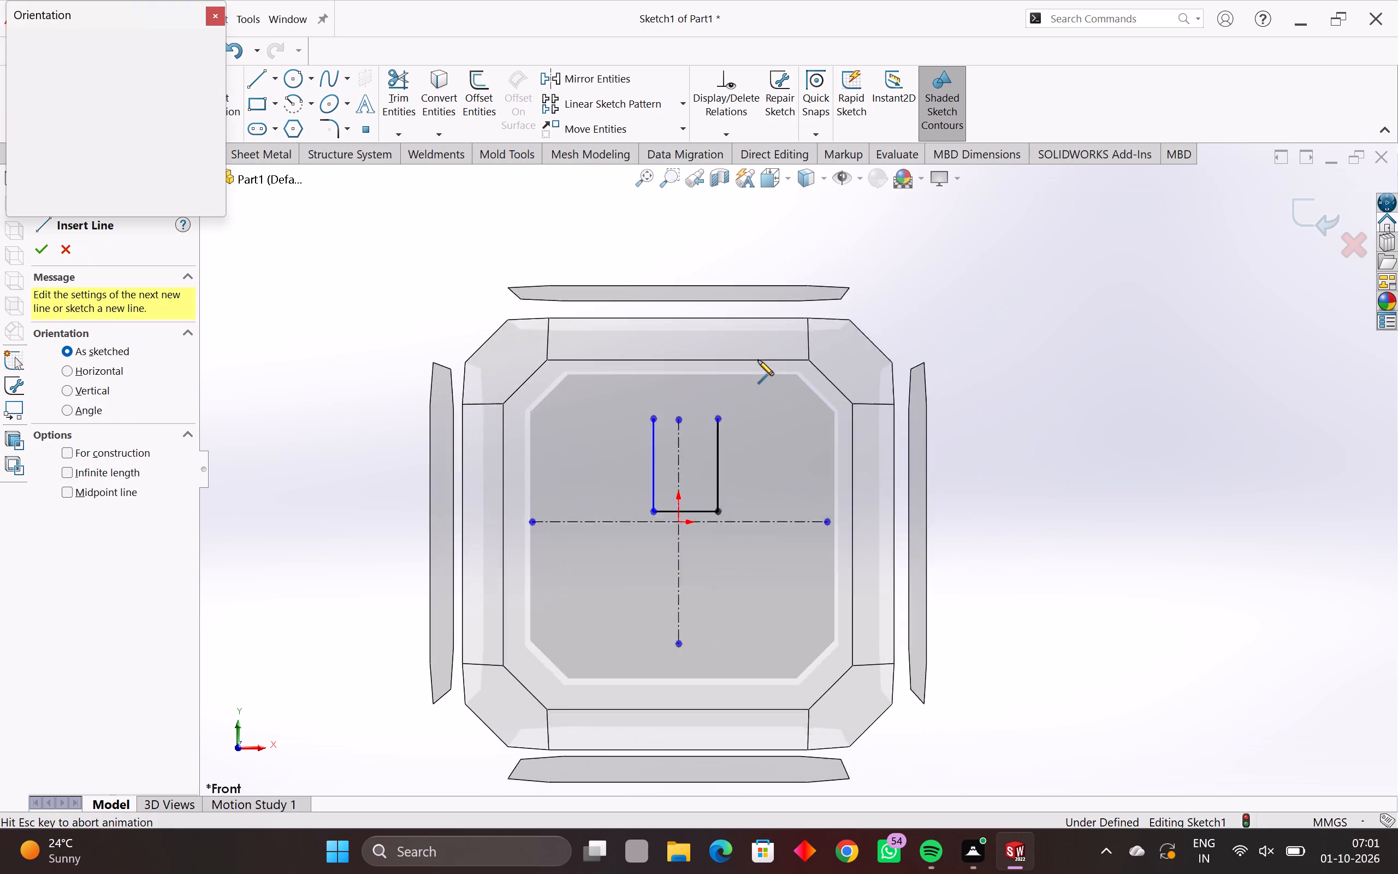
key("Escape")
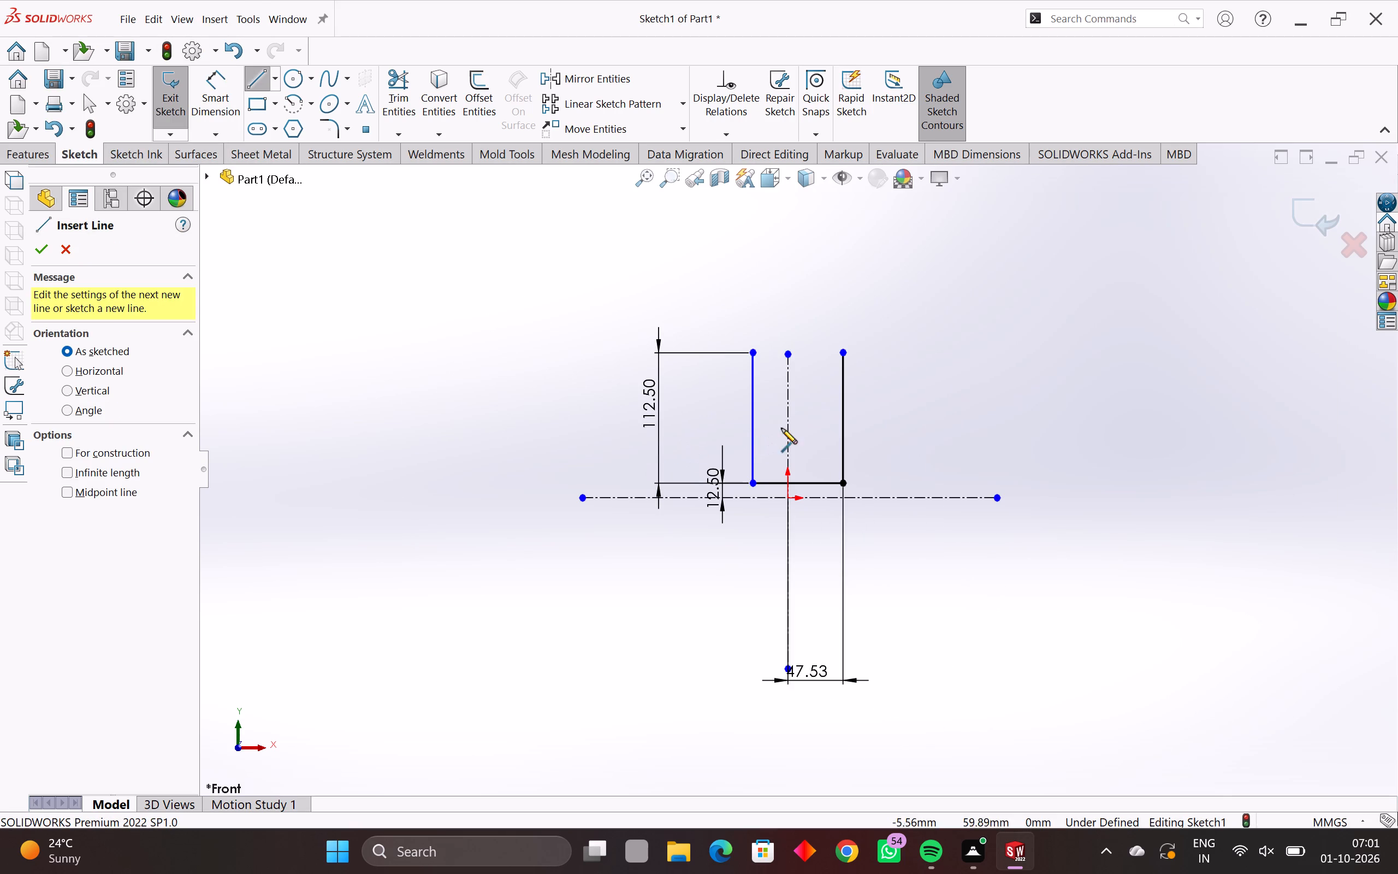
scroll(787, 403, "up", 6)
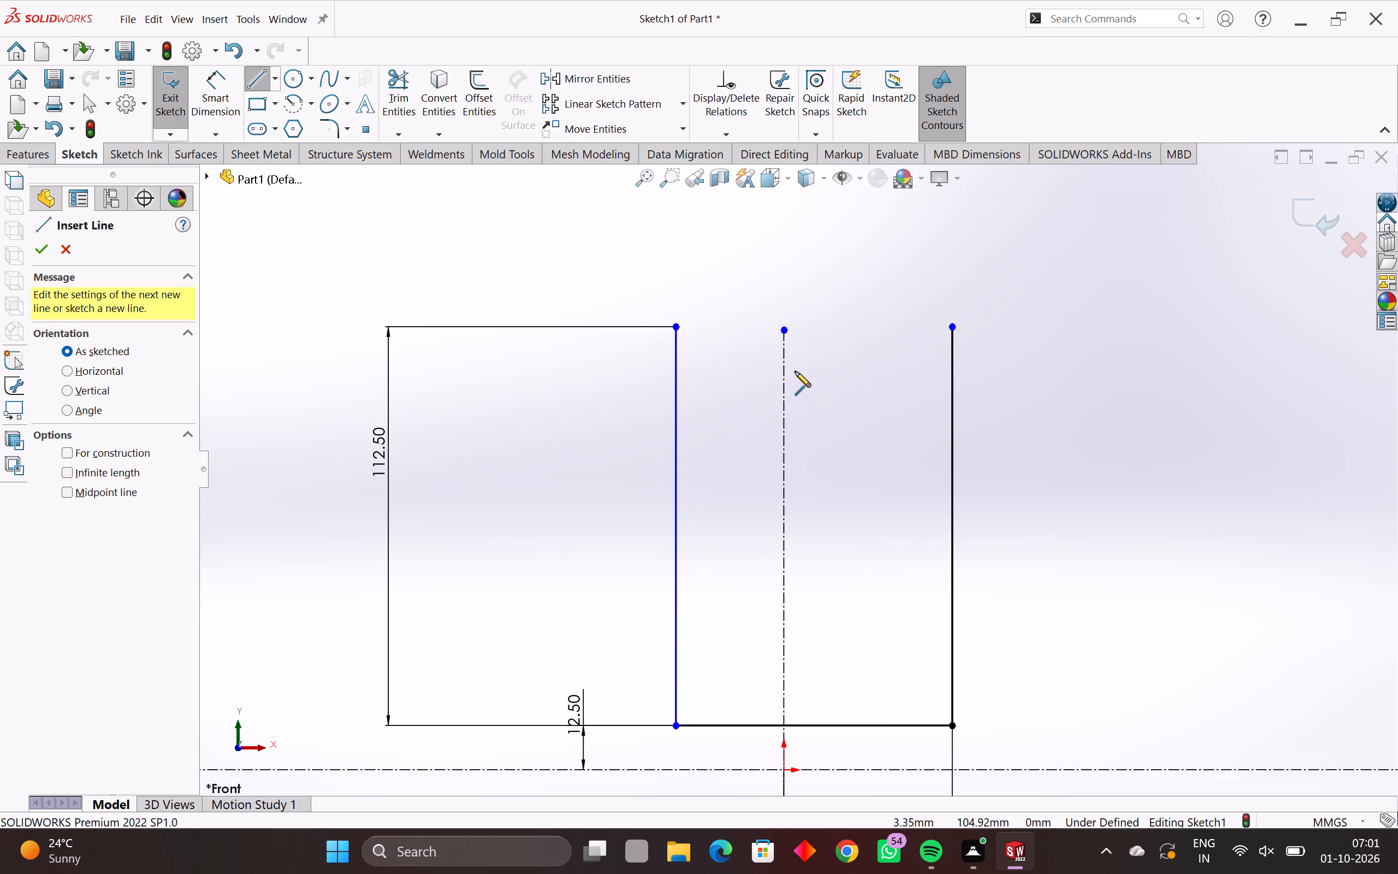
scroll(790, 373, "up", 2)
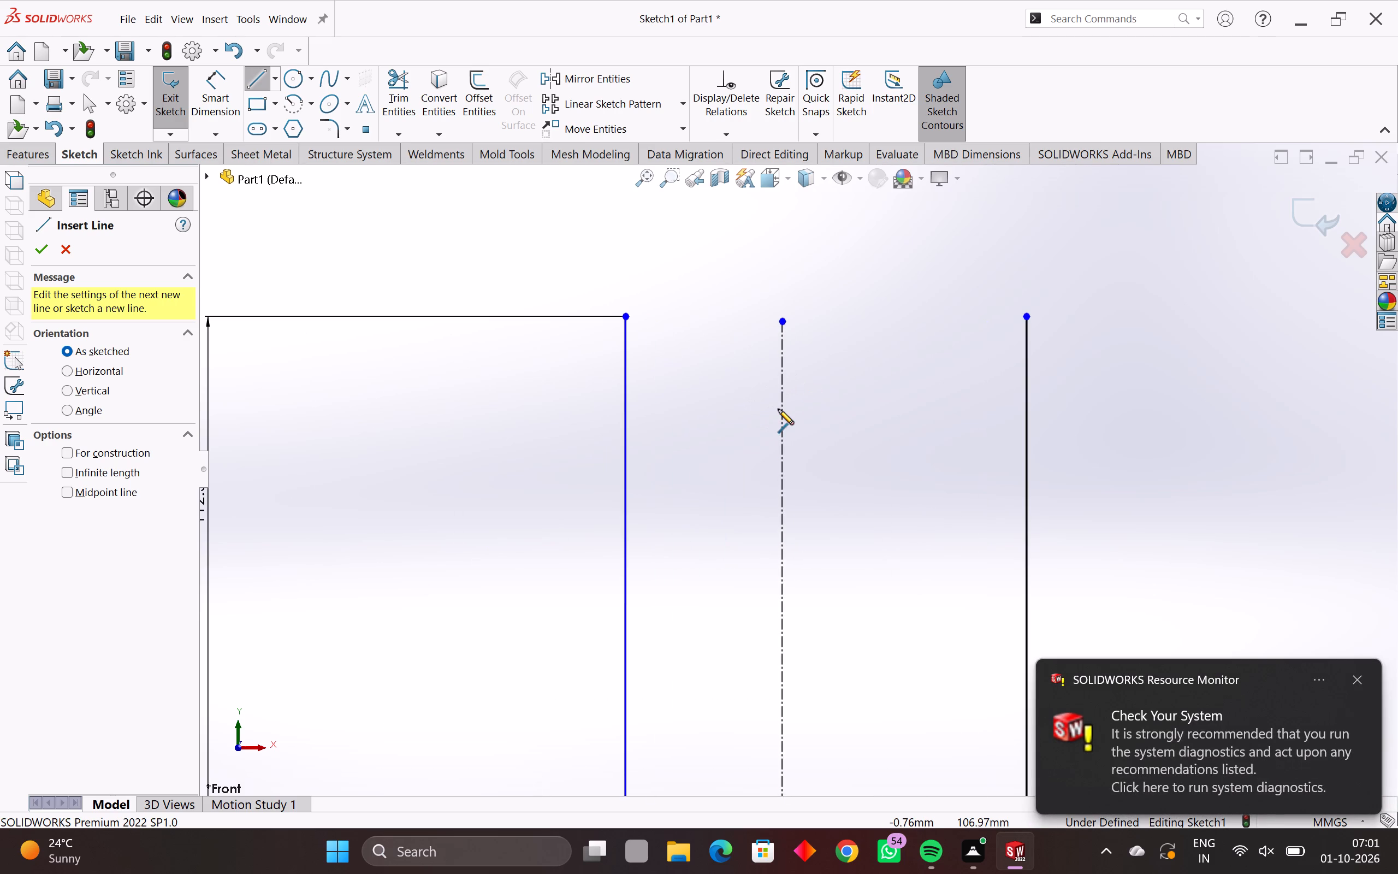
left_click(776, 406)
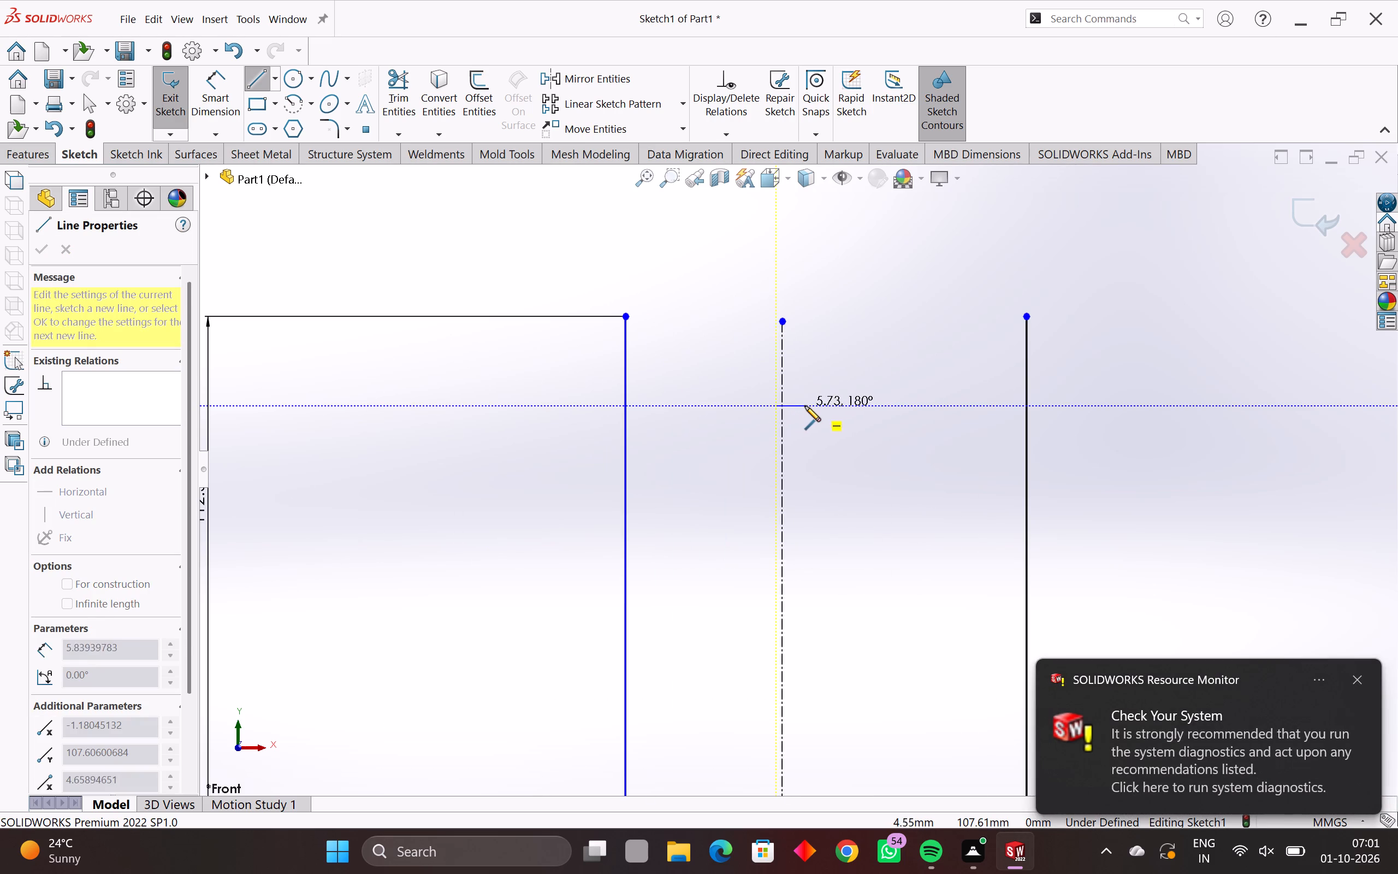
left_click(804, 406)
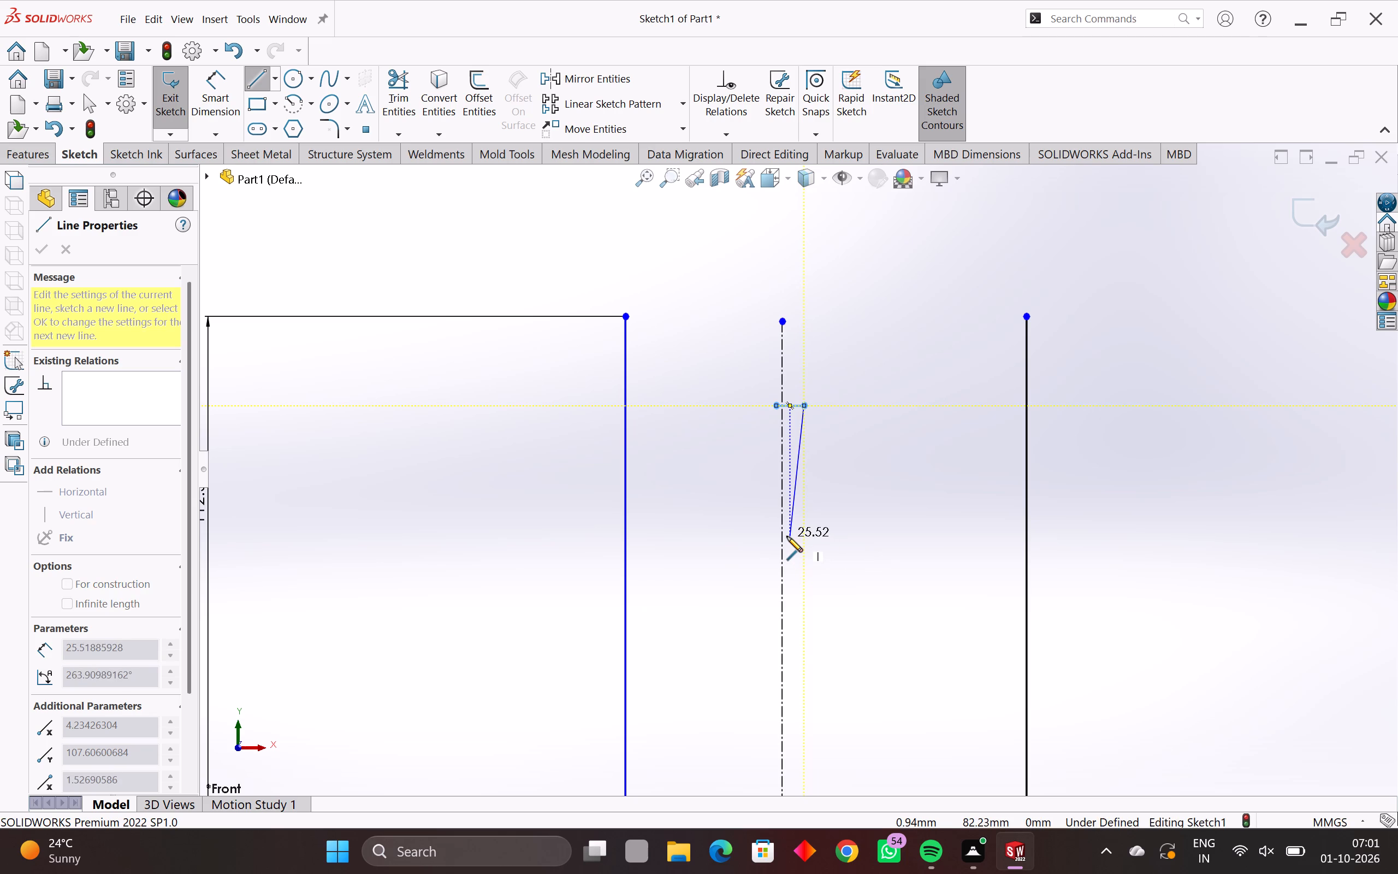
key("Escape")
key("space")
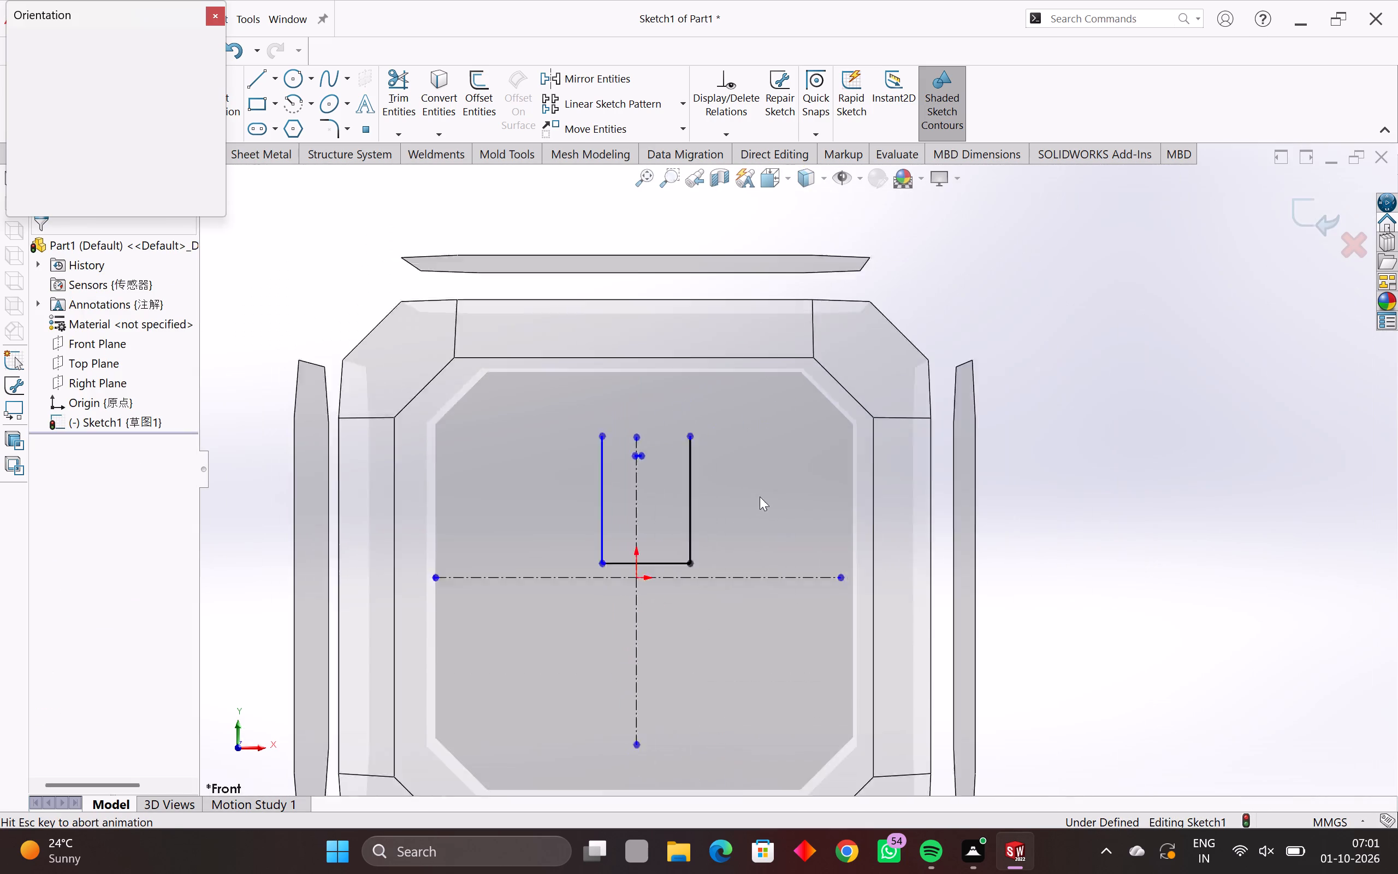
key("space")
key("Escape")
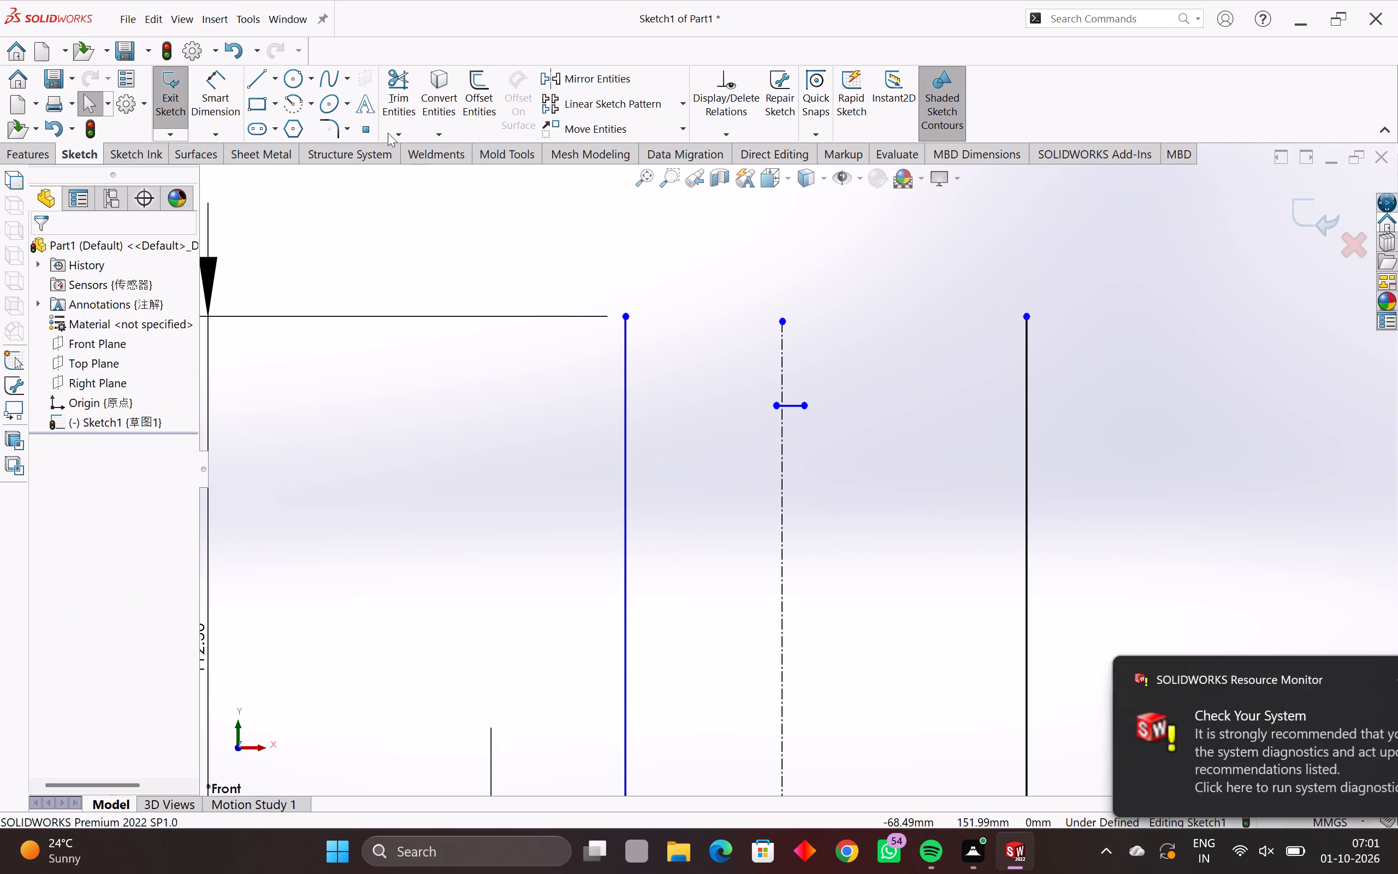
Dimension the short horizontal line's length as 5 mm.
left_click(215, 76)
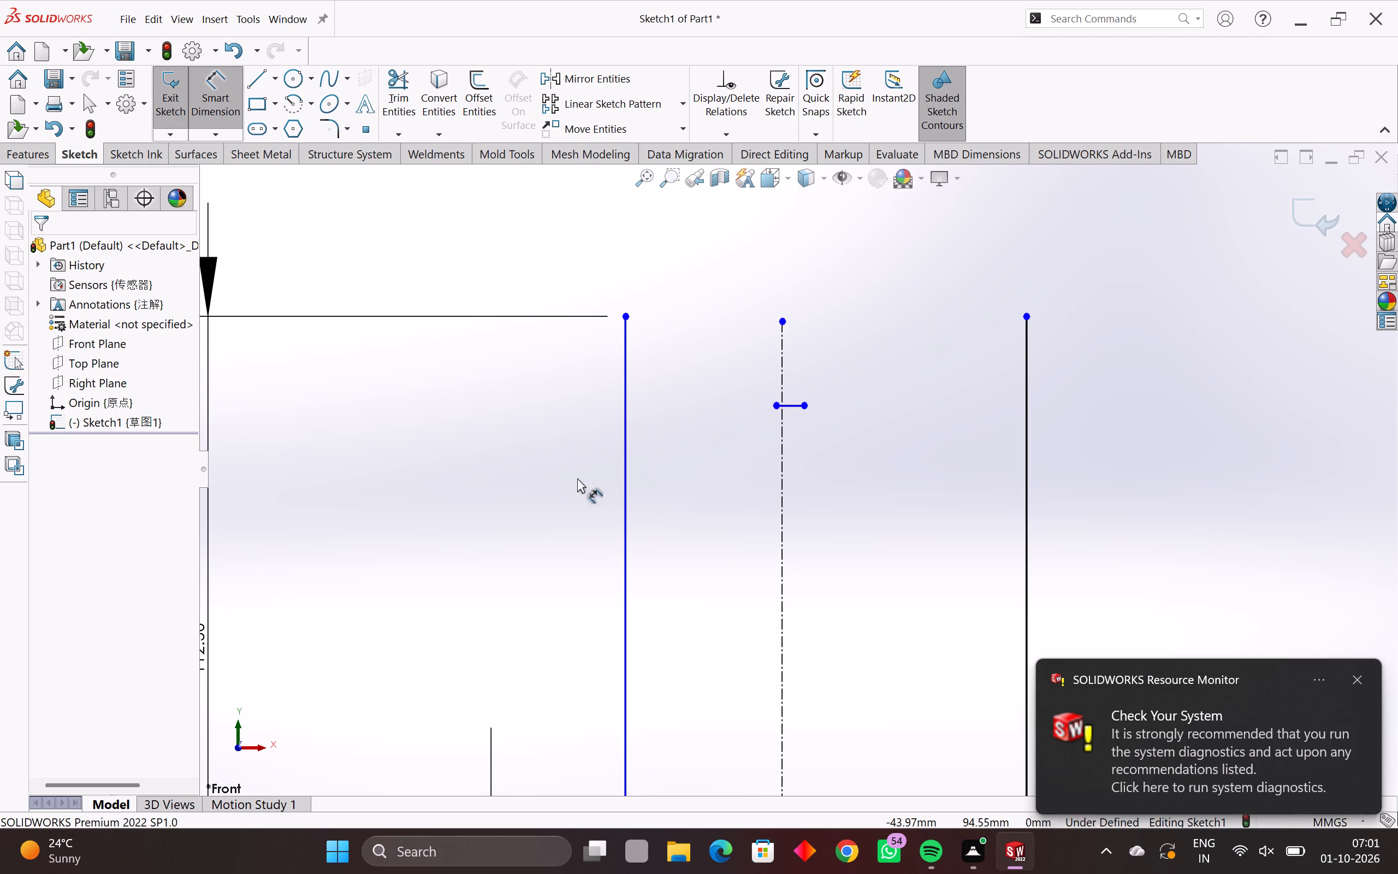
left_click(790, 403)
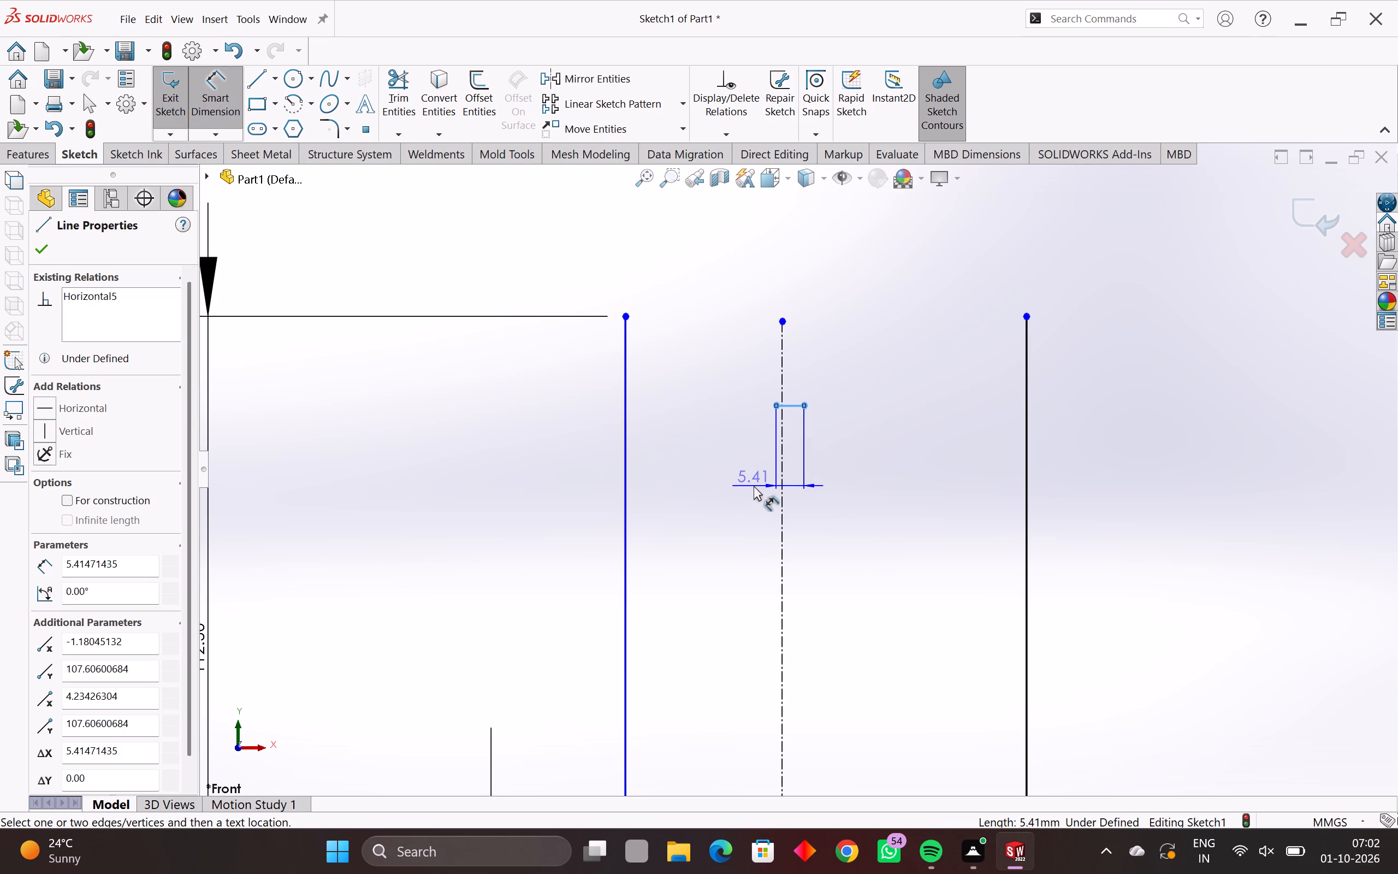
left_click(750, 485)
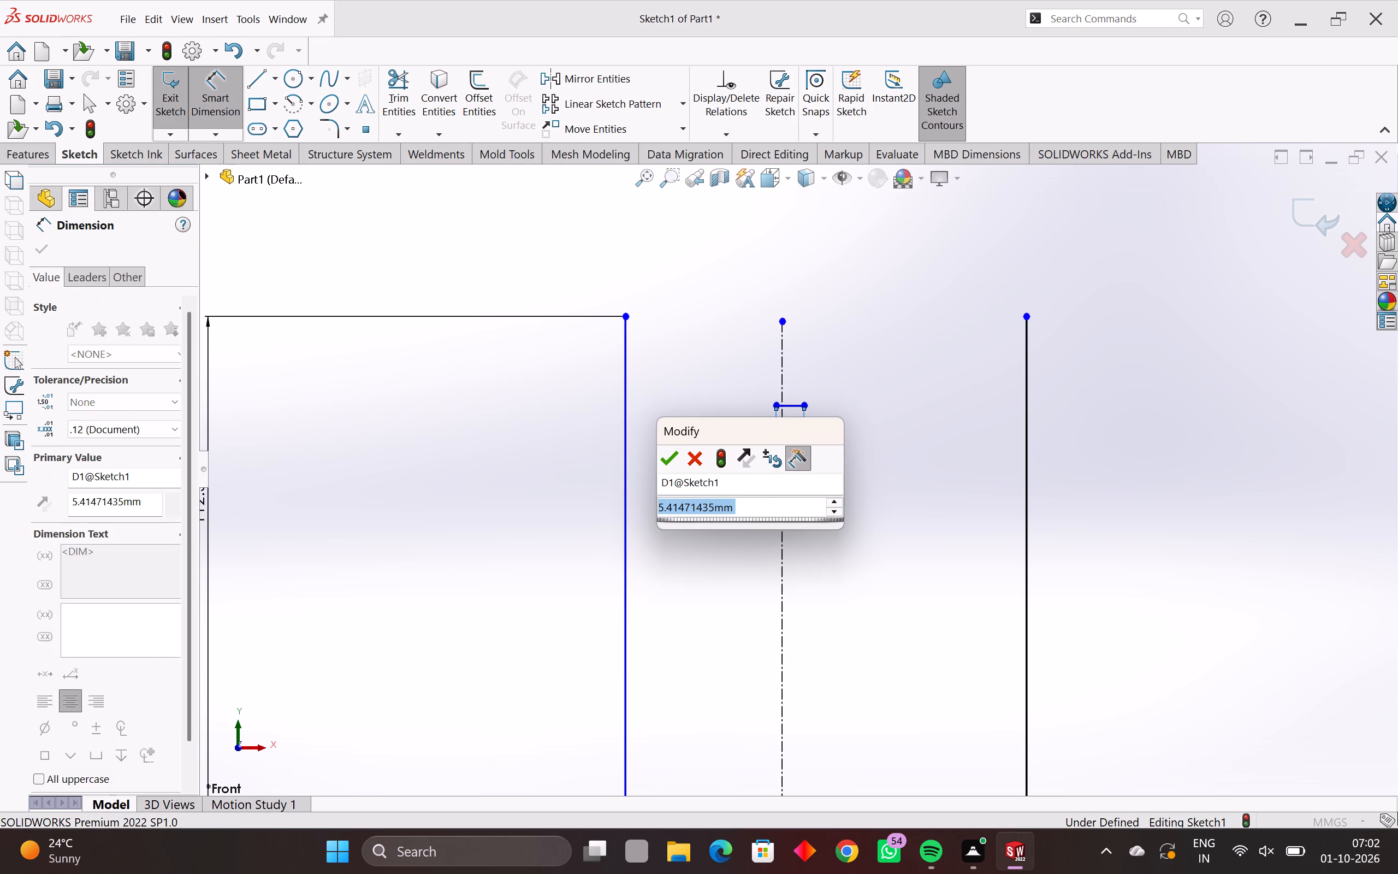
key("5")
key("Return")
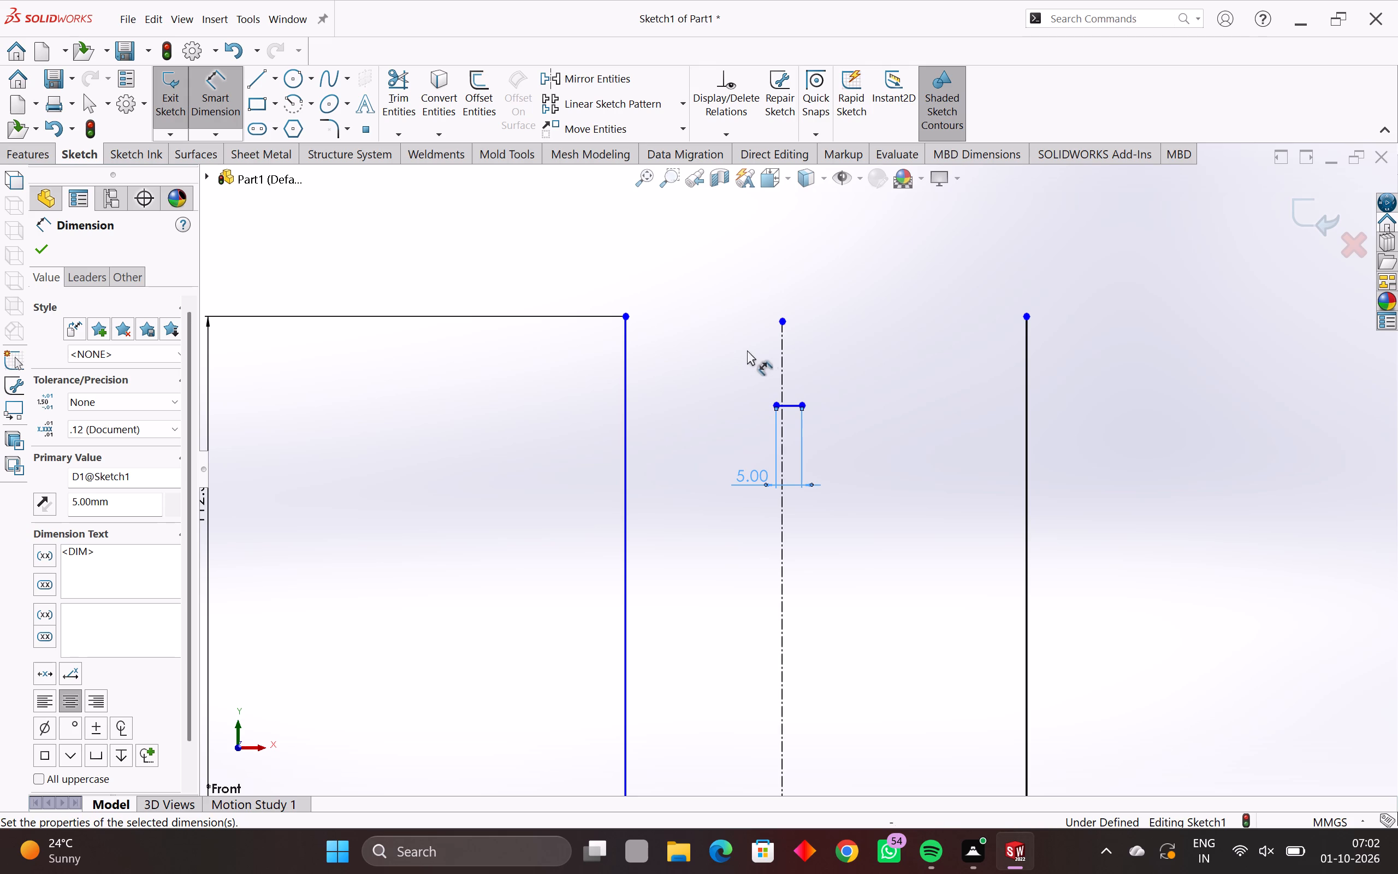
Close the profile with a horizontal line about 78 mm long joining the upper endpoints of the two vertical lines.
key("l")
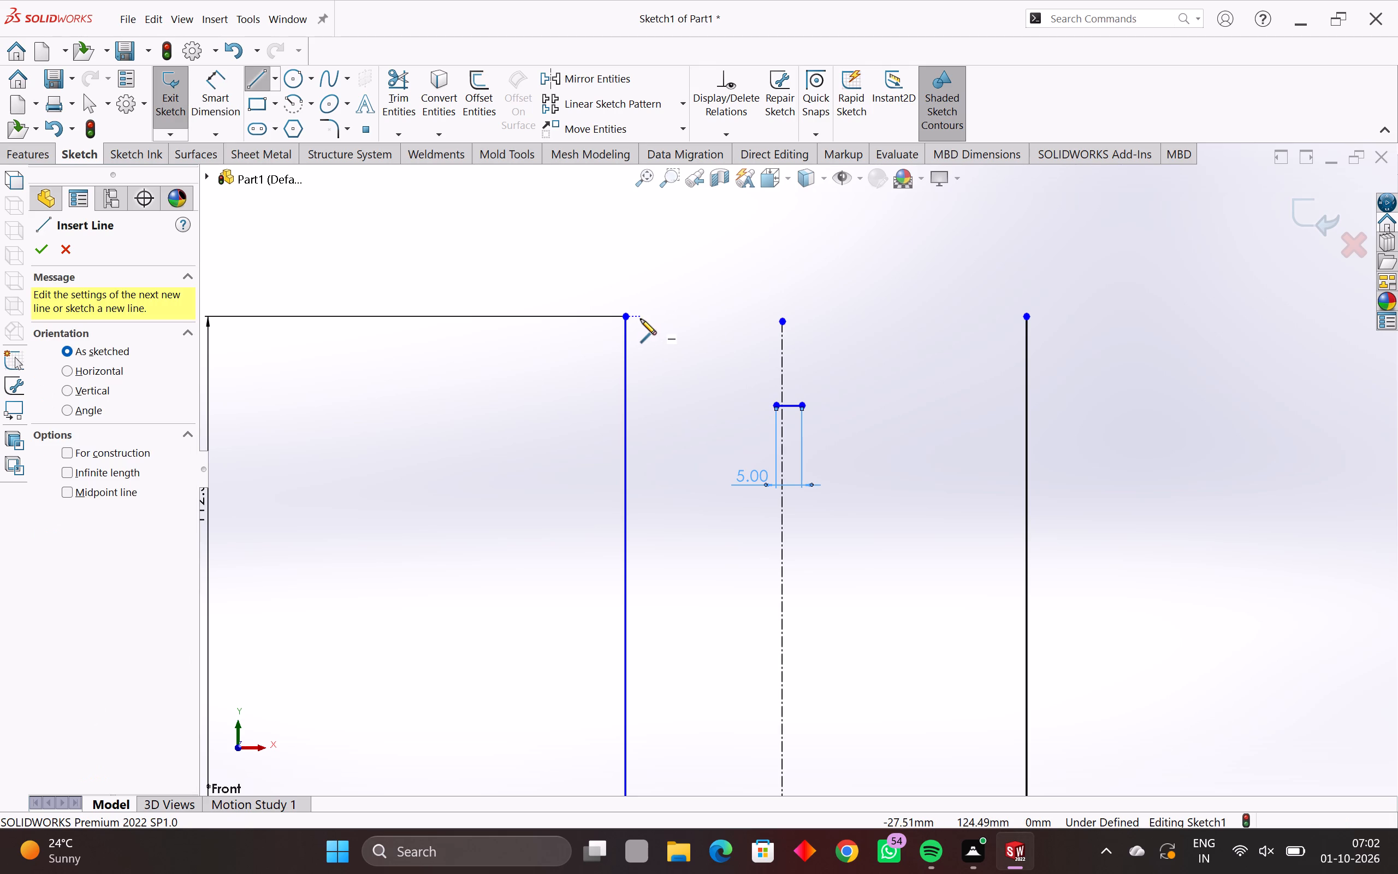
left_click(626, 314)
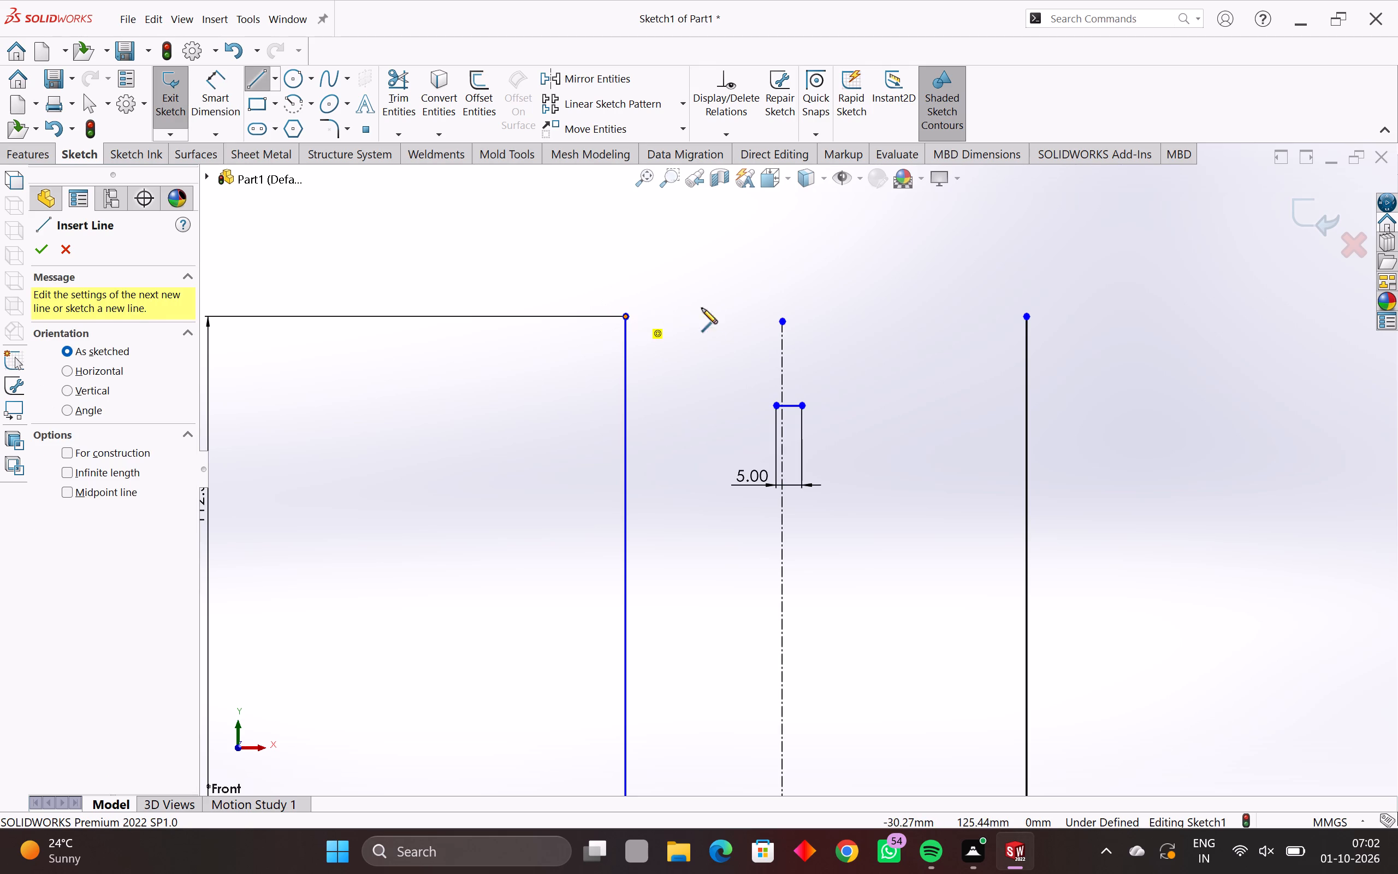
left_click(1026, 317)
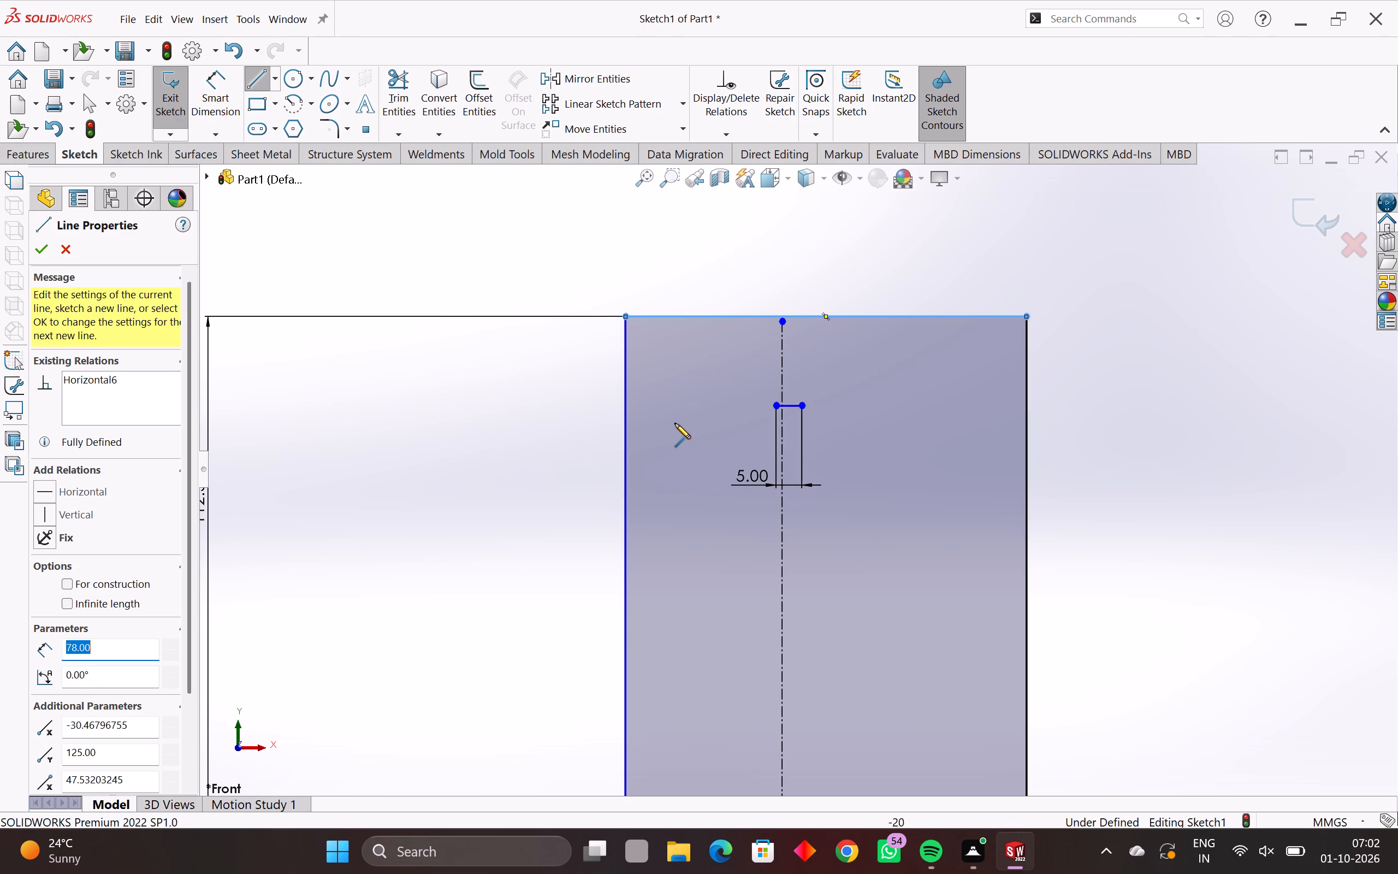
key("Escape")
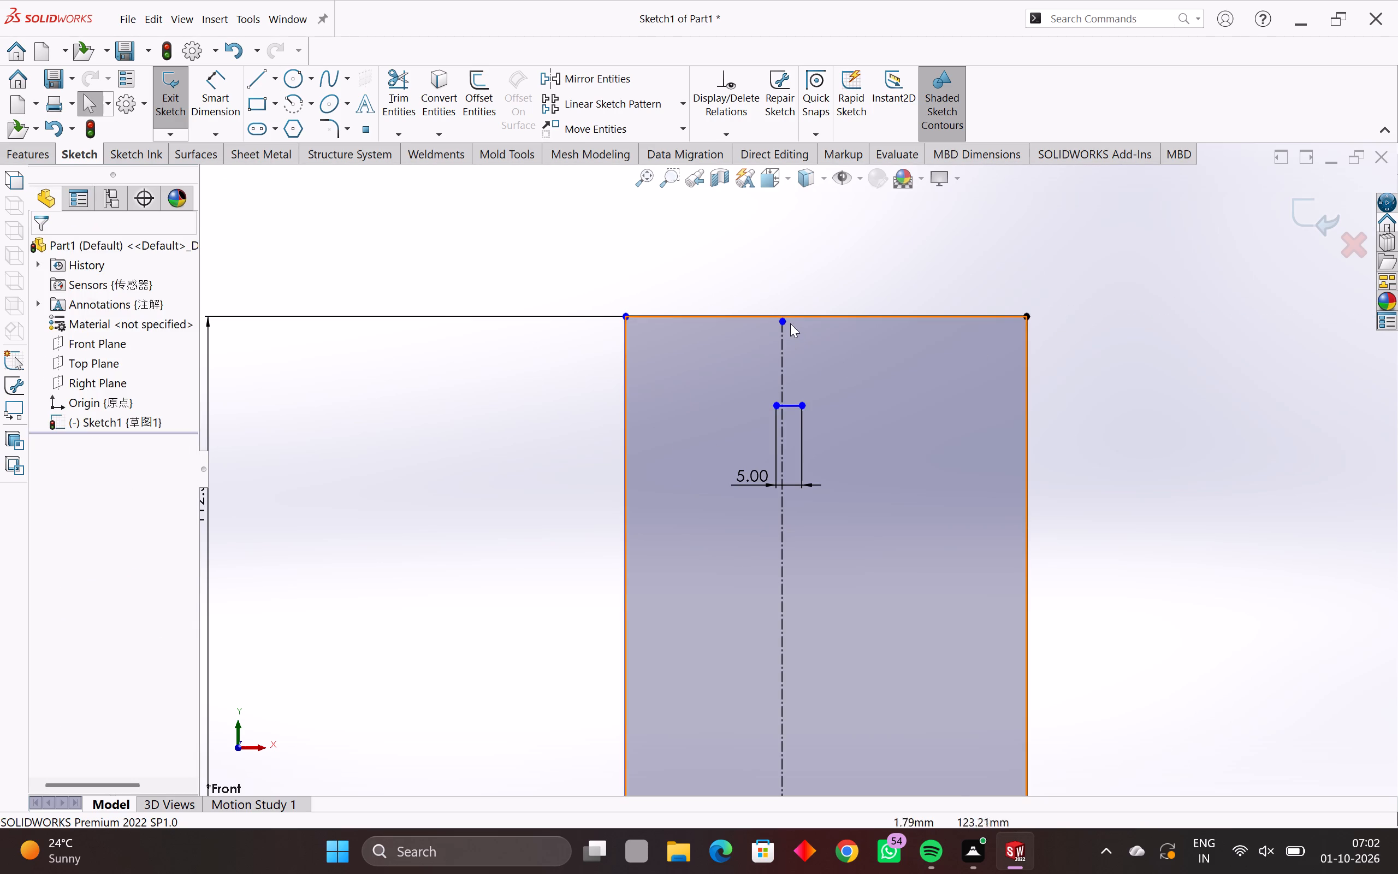
Extend the vertical centerline's upper endpoint above the profile's top line, to about 145 mm above the origin.
left_click_drag(782, 321, 796, 245)
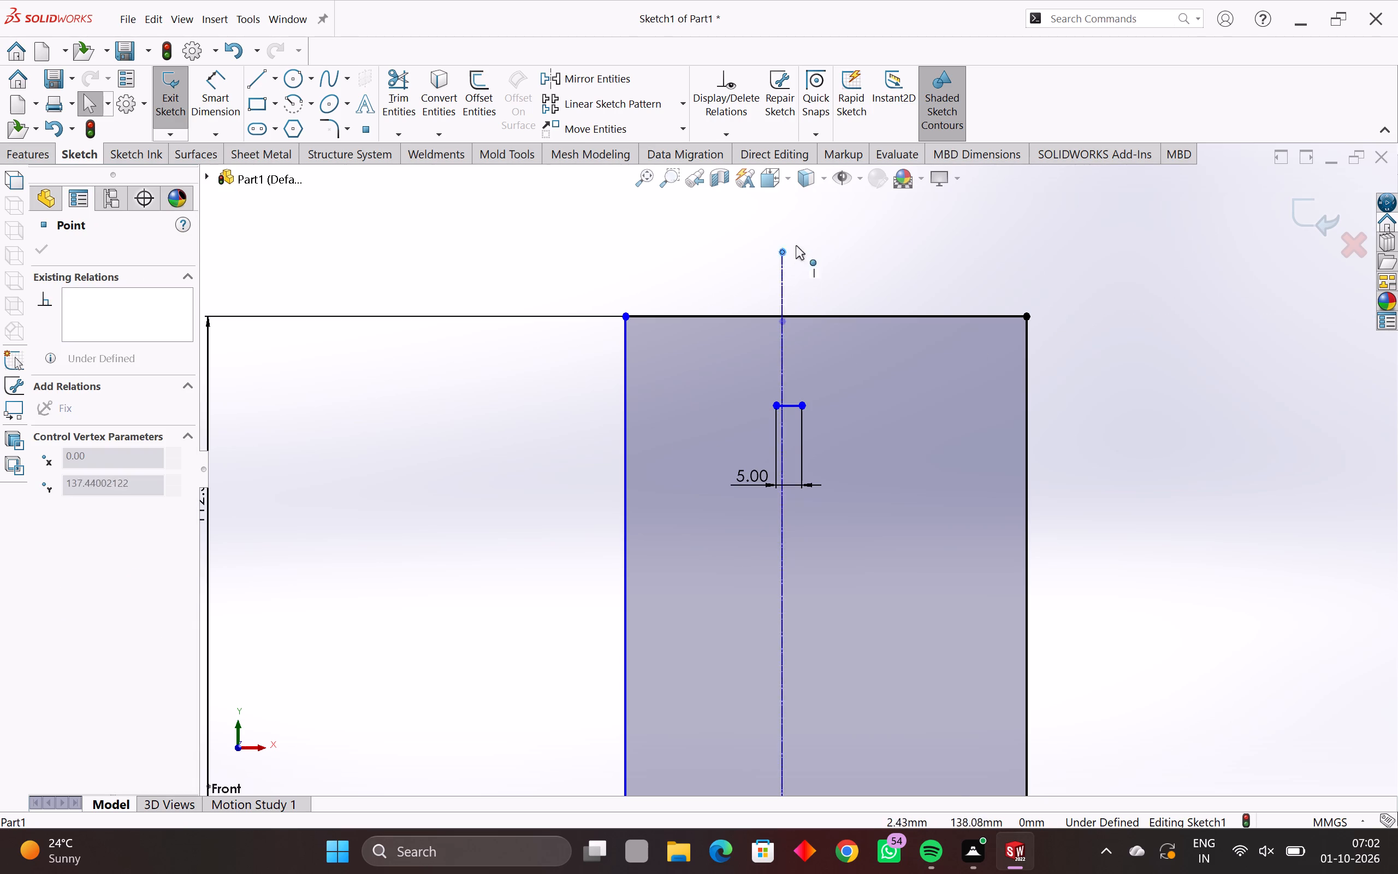
left_click_drag(796, 245, 803, 212)
key("Escape")
key("Escape")
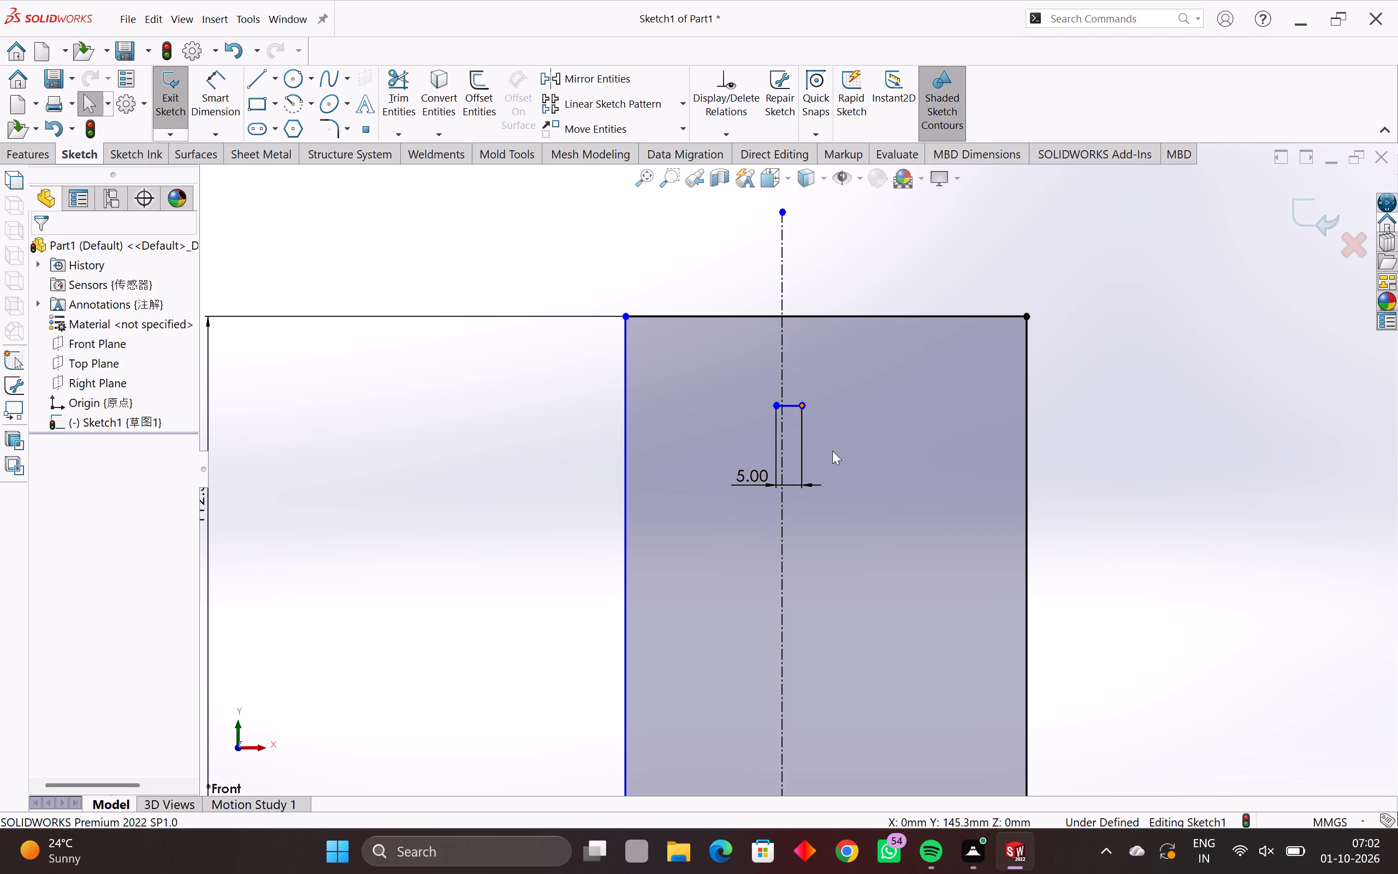
scroll(832, 451, "down", 1)
key("Escape")
scroll(823, 448, "down", 1)
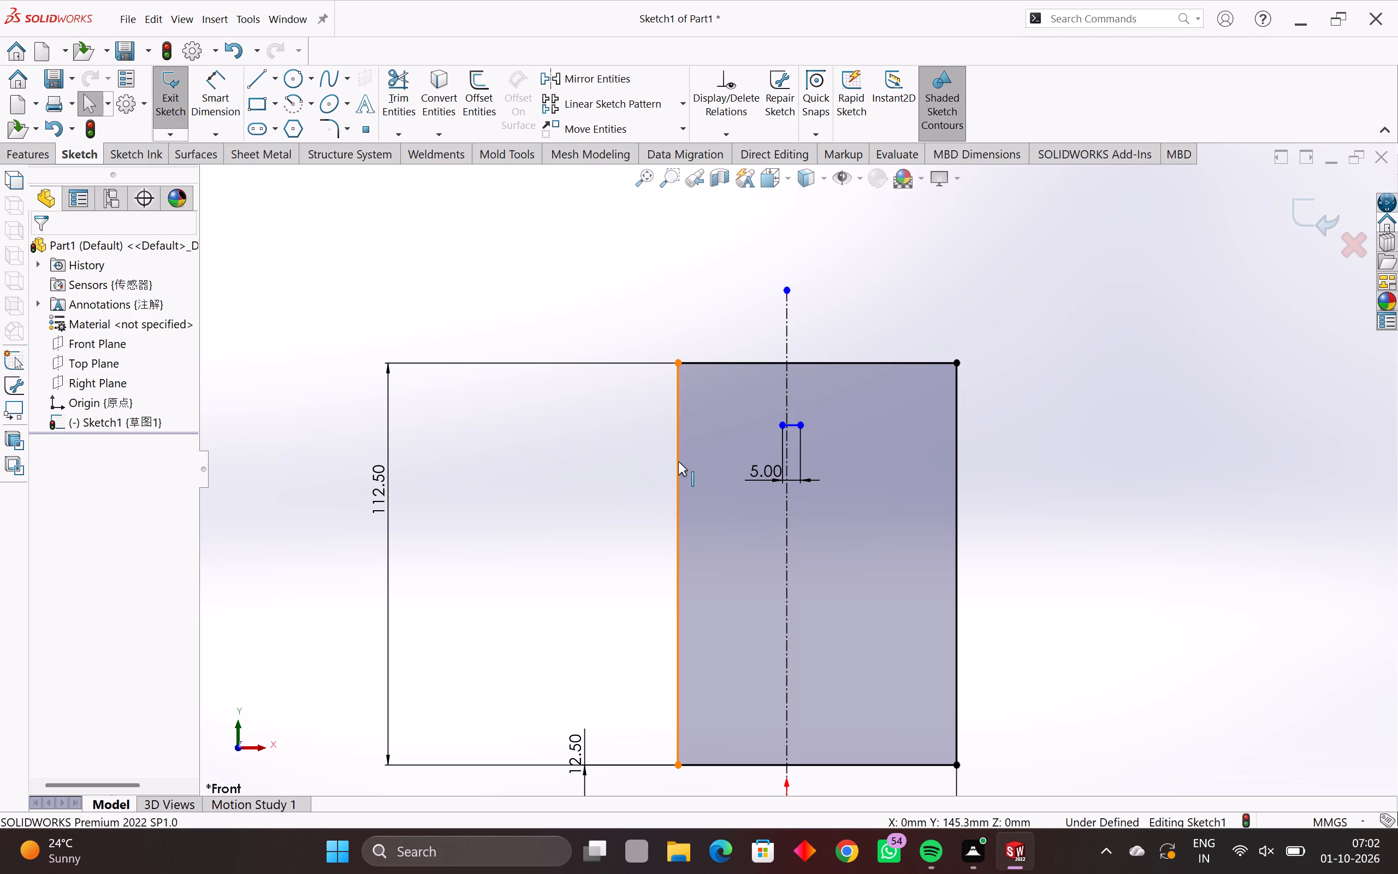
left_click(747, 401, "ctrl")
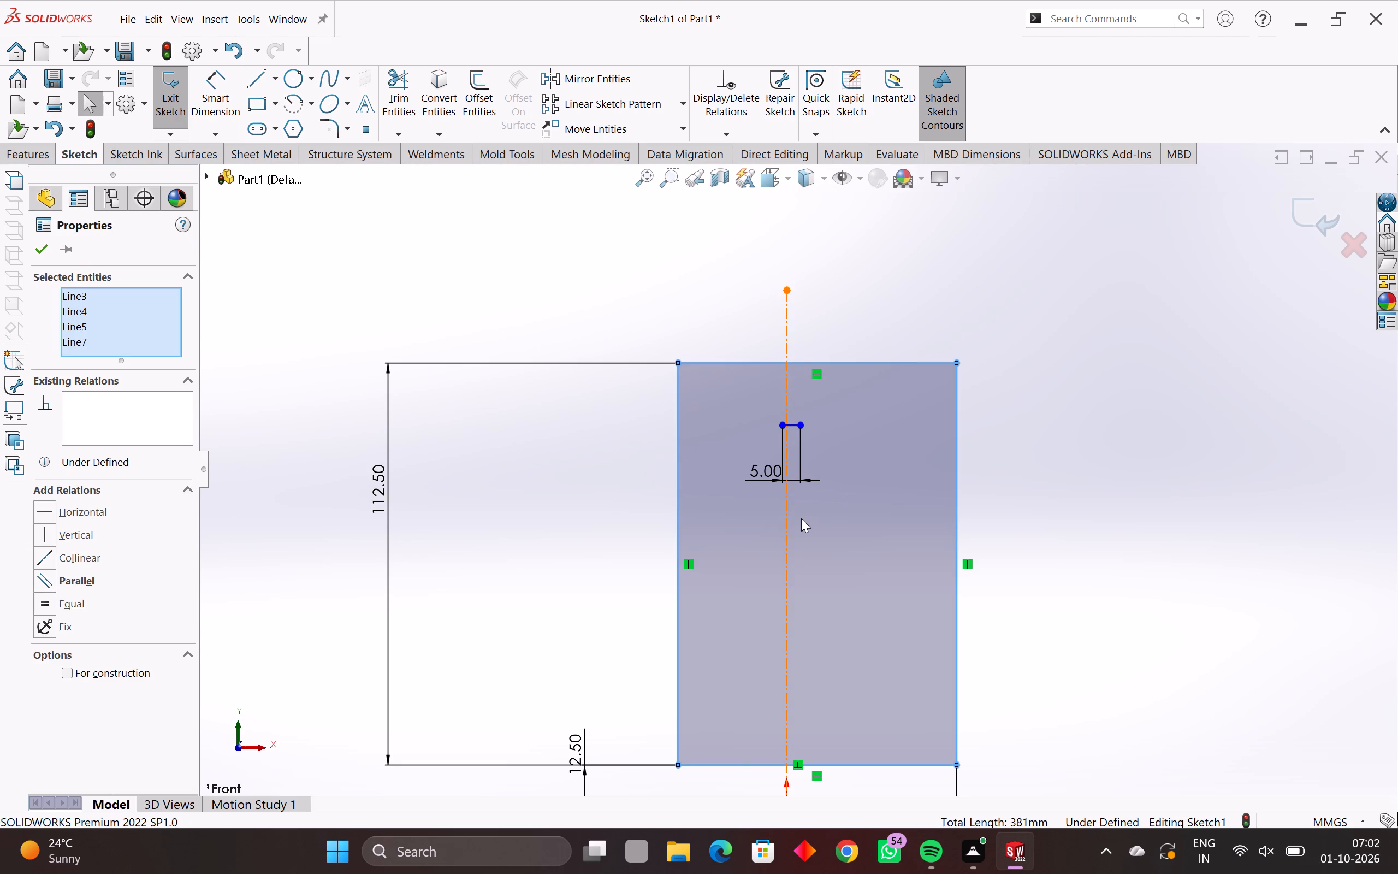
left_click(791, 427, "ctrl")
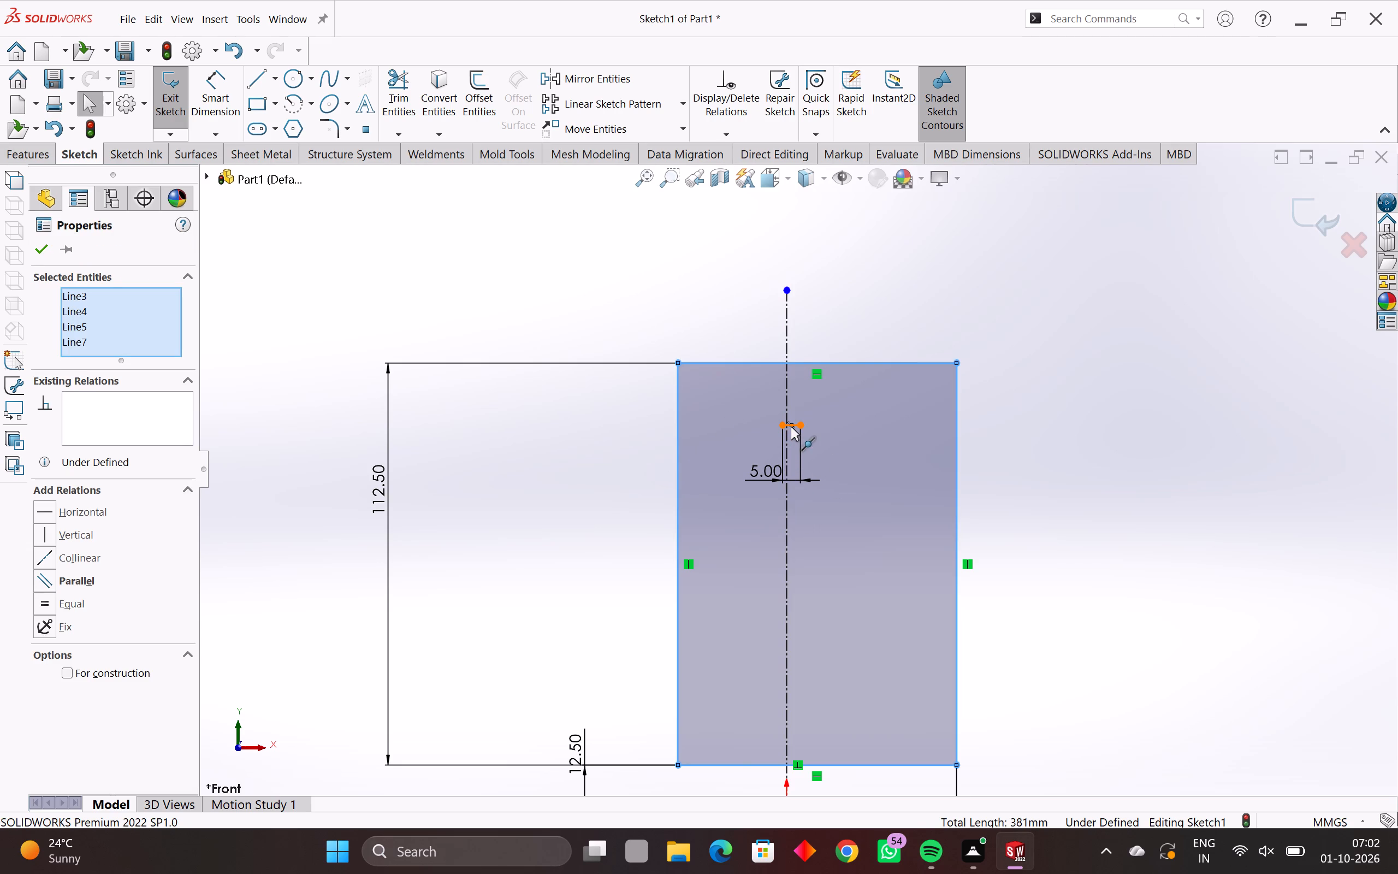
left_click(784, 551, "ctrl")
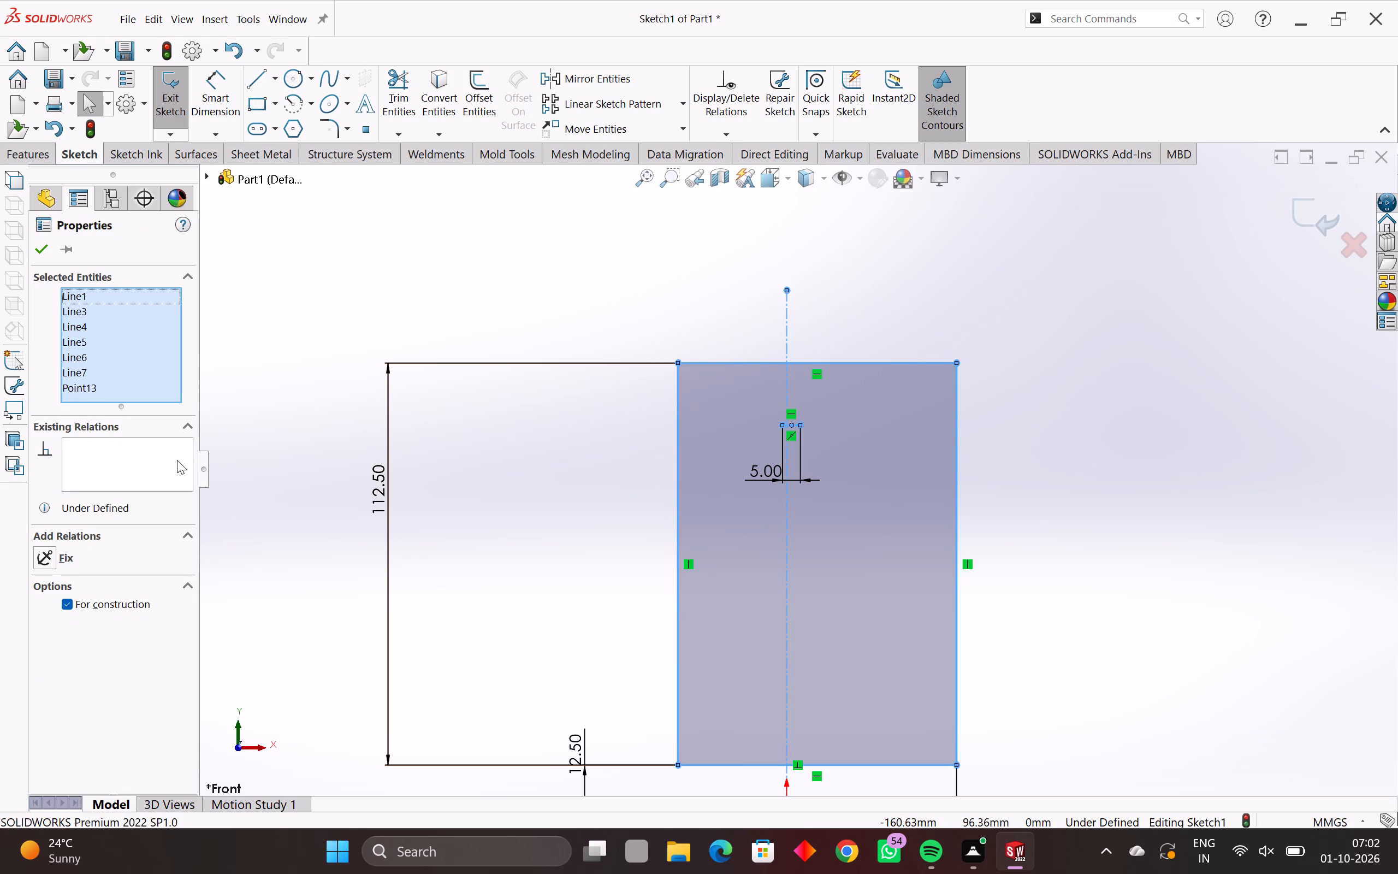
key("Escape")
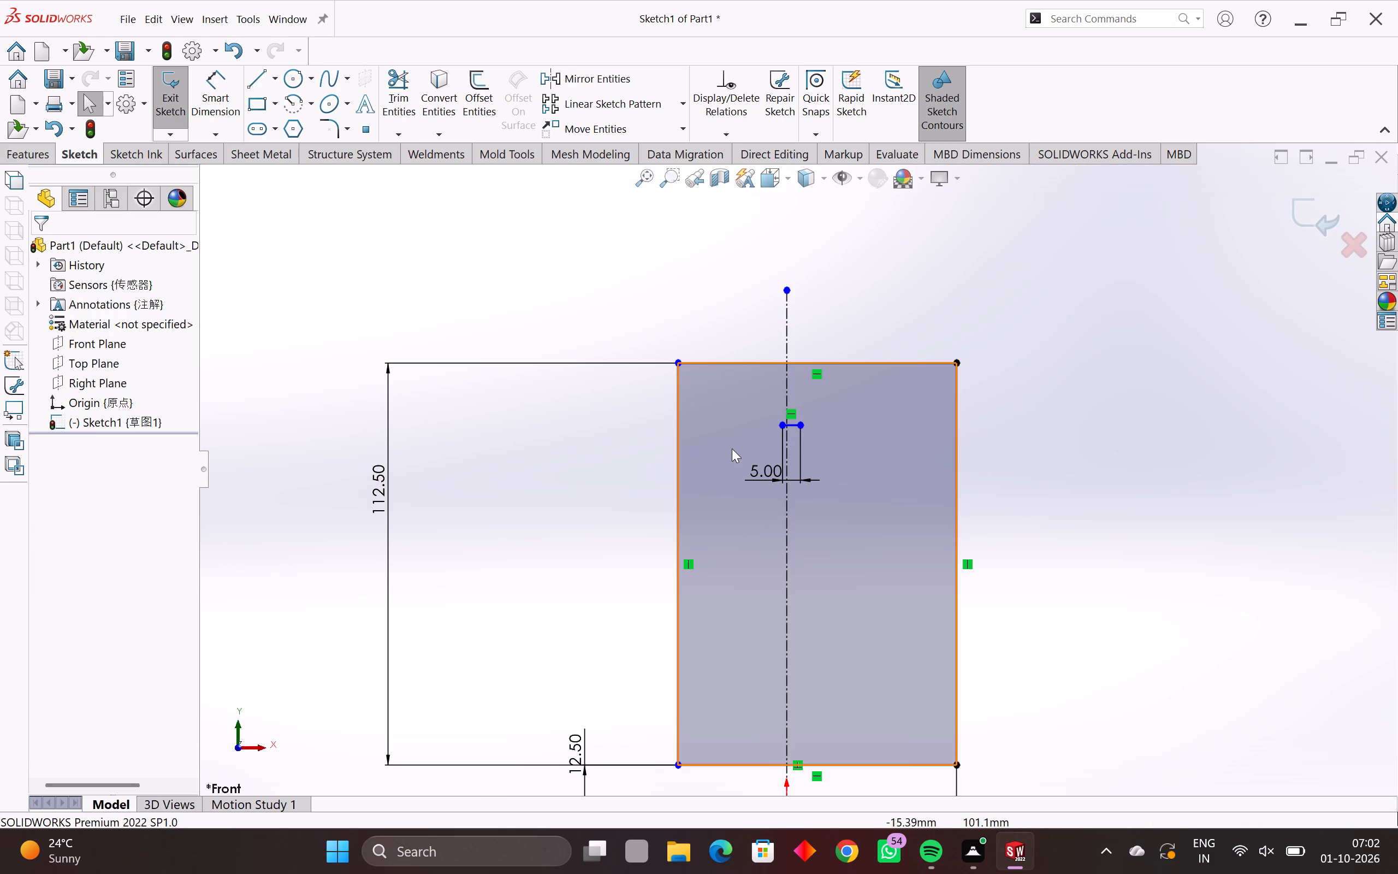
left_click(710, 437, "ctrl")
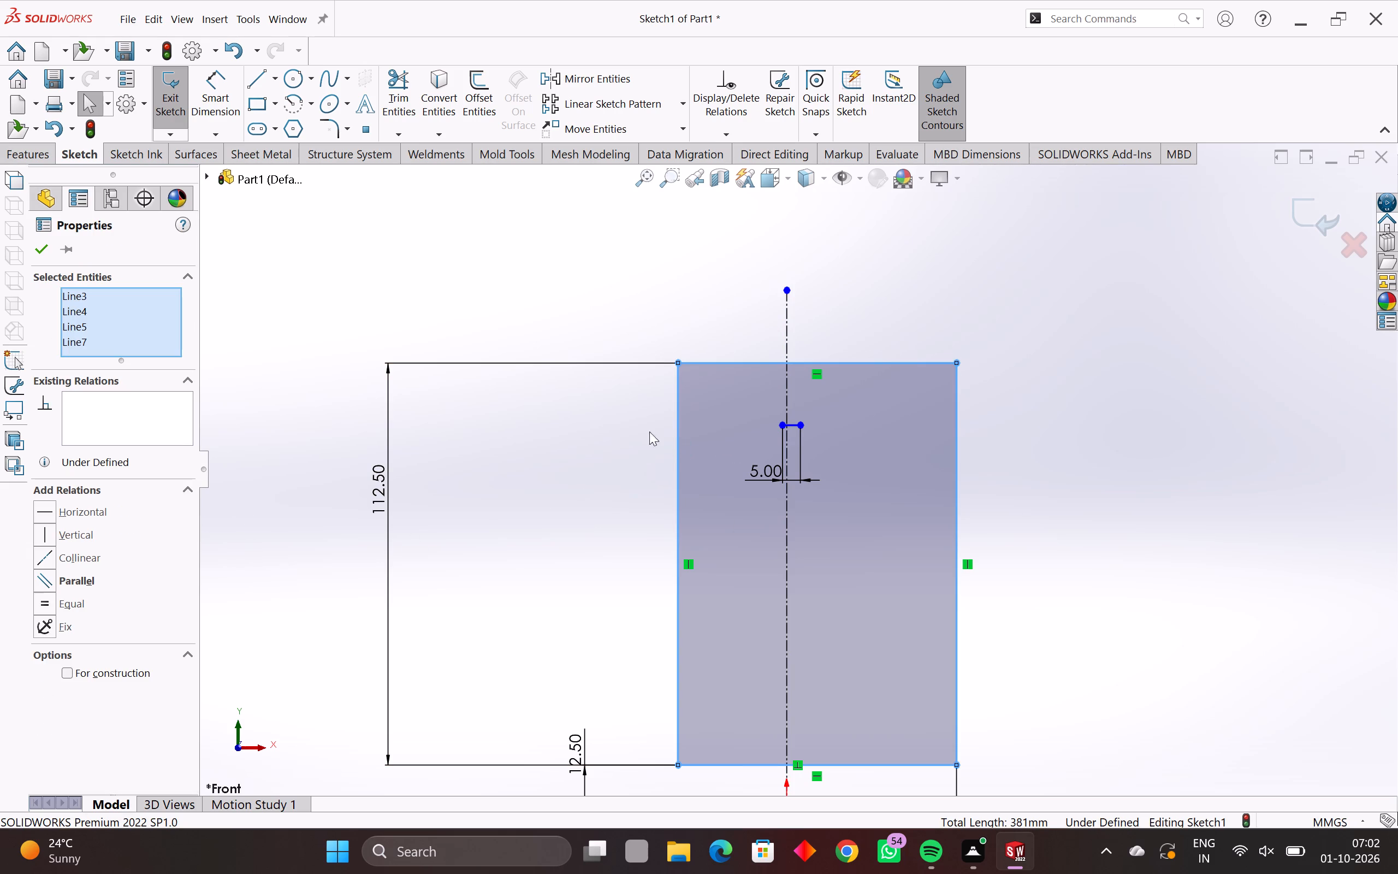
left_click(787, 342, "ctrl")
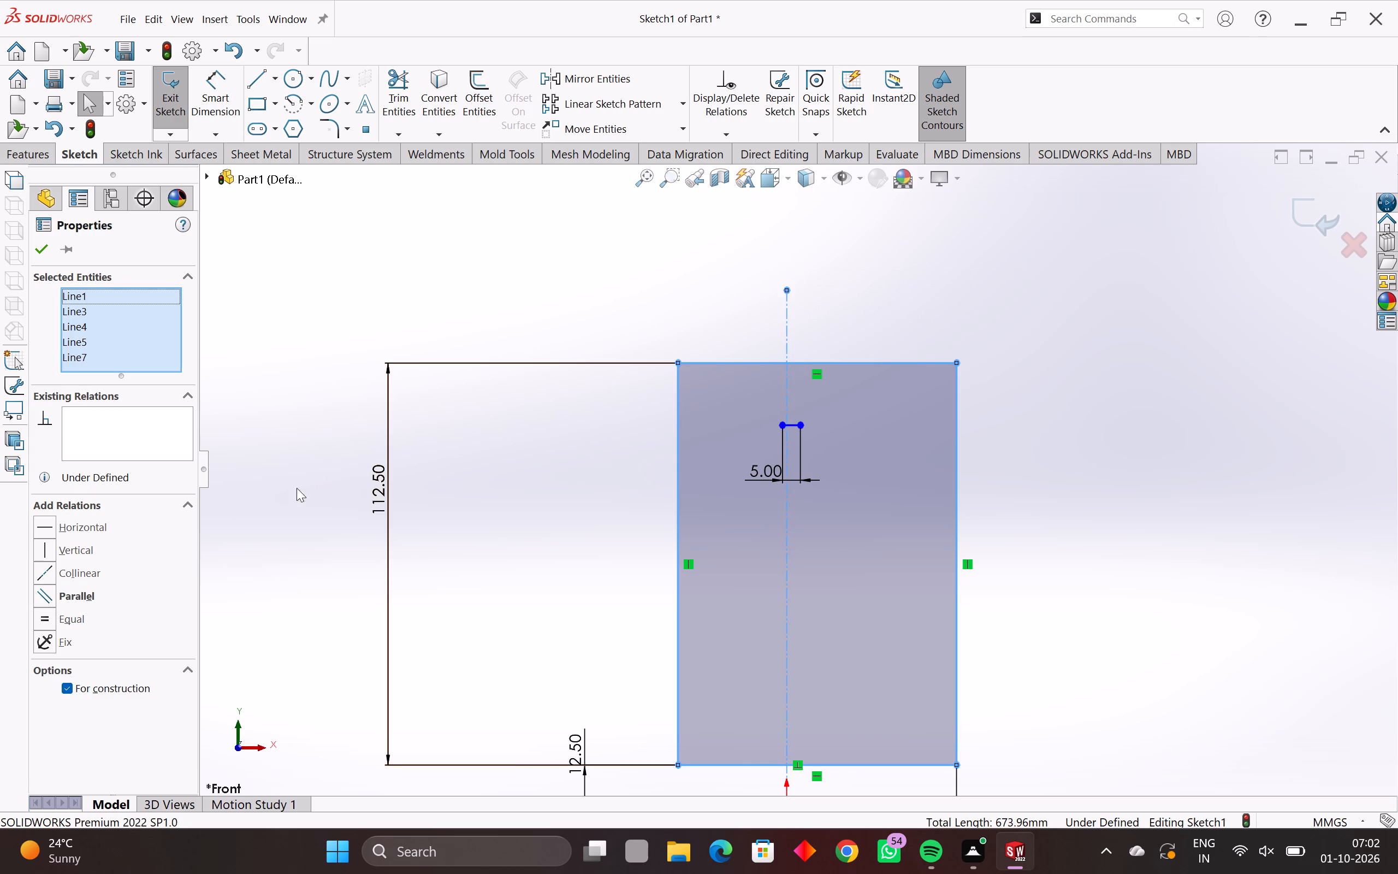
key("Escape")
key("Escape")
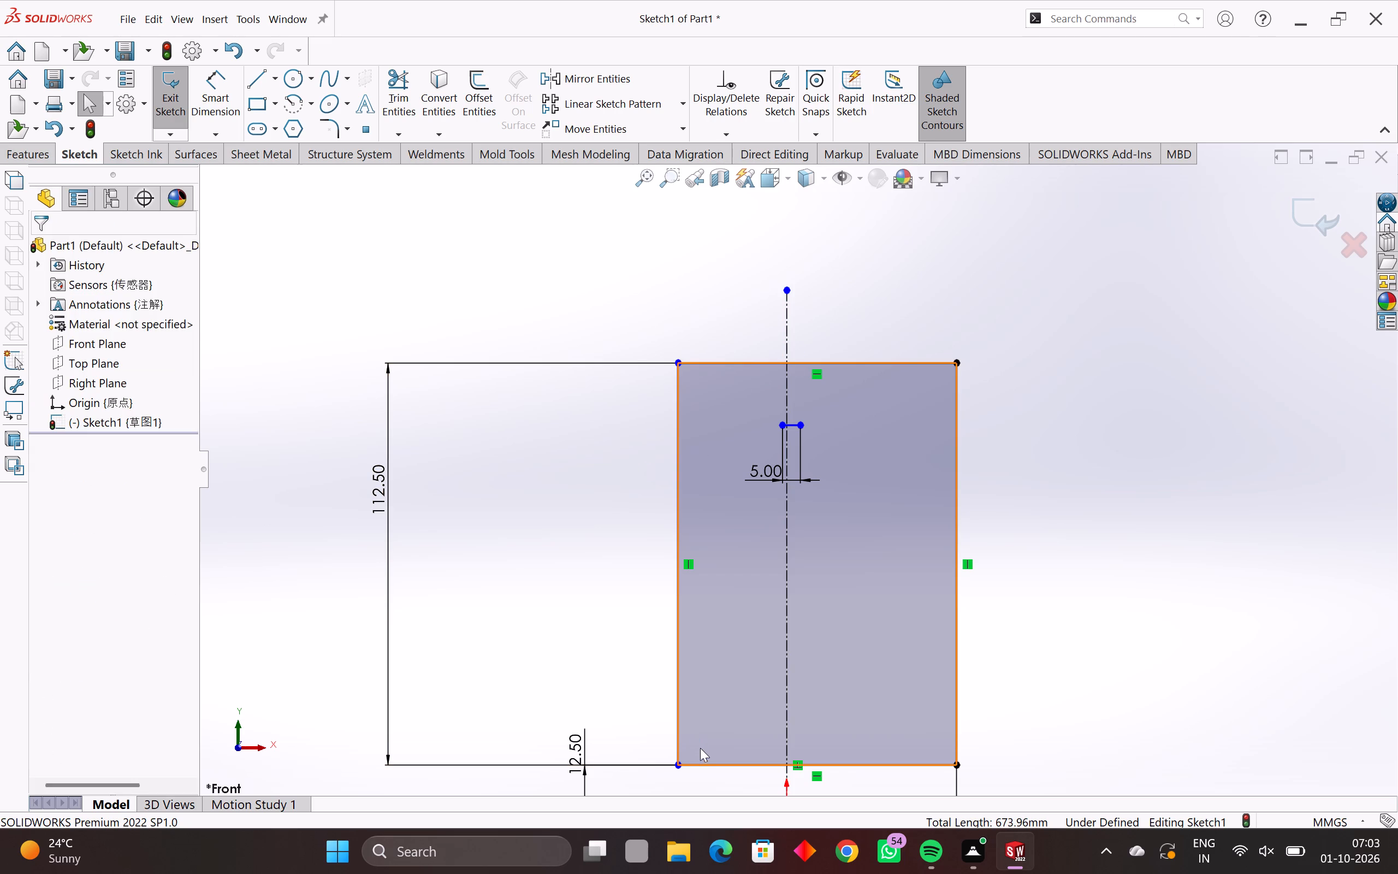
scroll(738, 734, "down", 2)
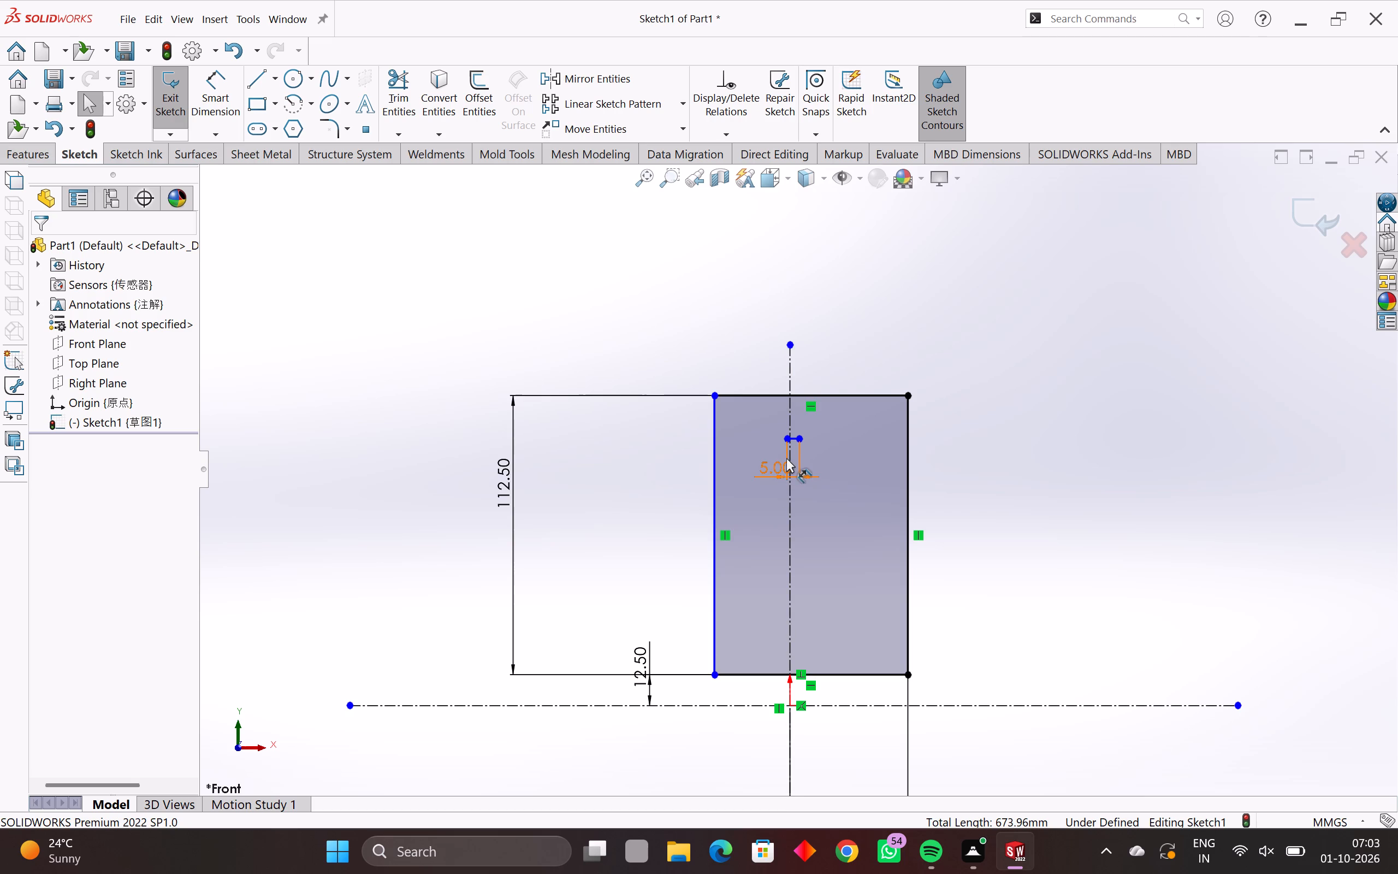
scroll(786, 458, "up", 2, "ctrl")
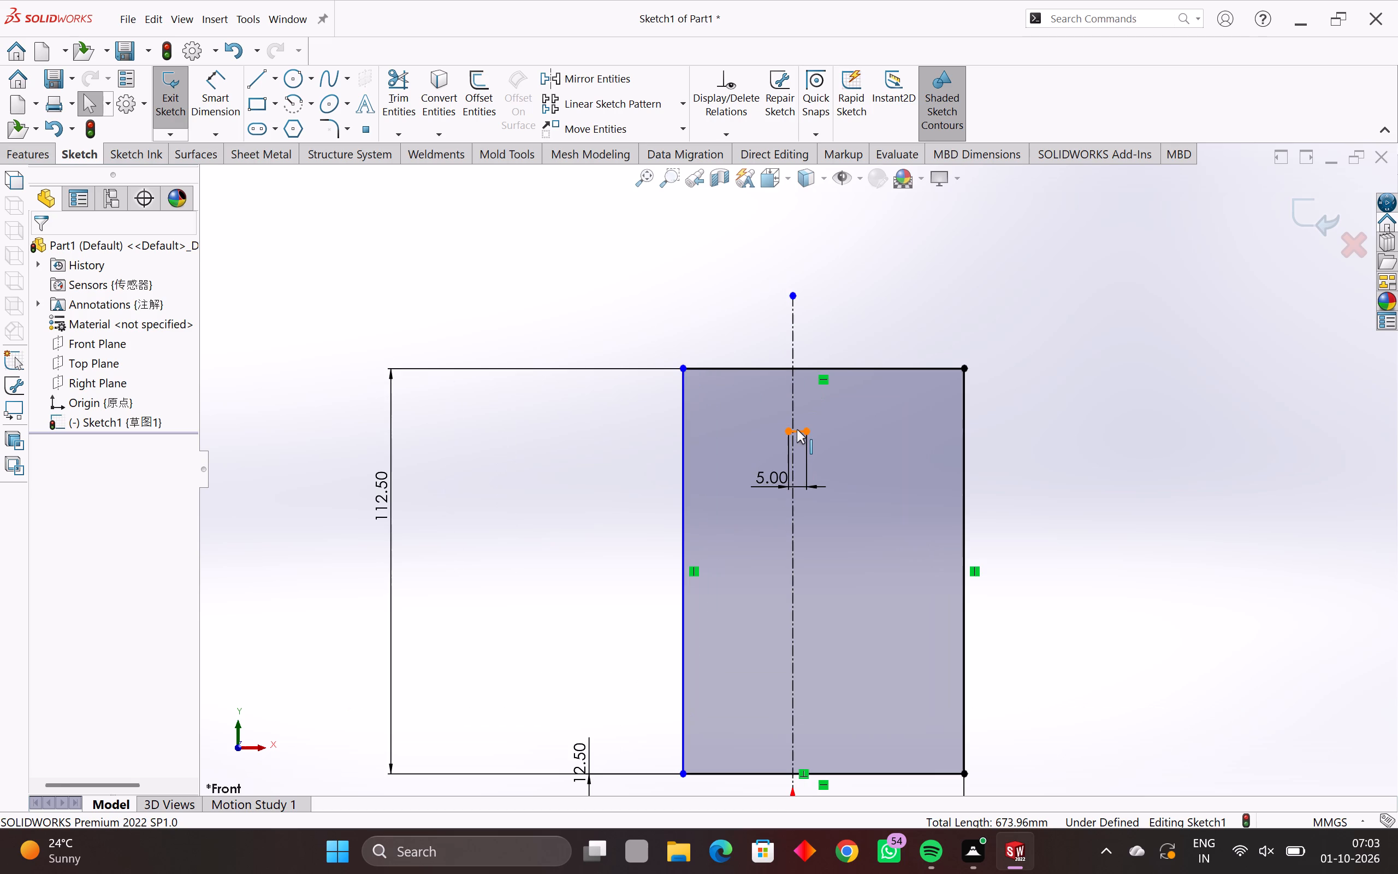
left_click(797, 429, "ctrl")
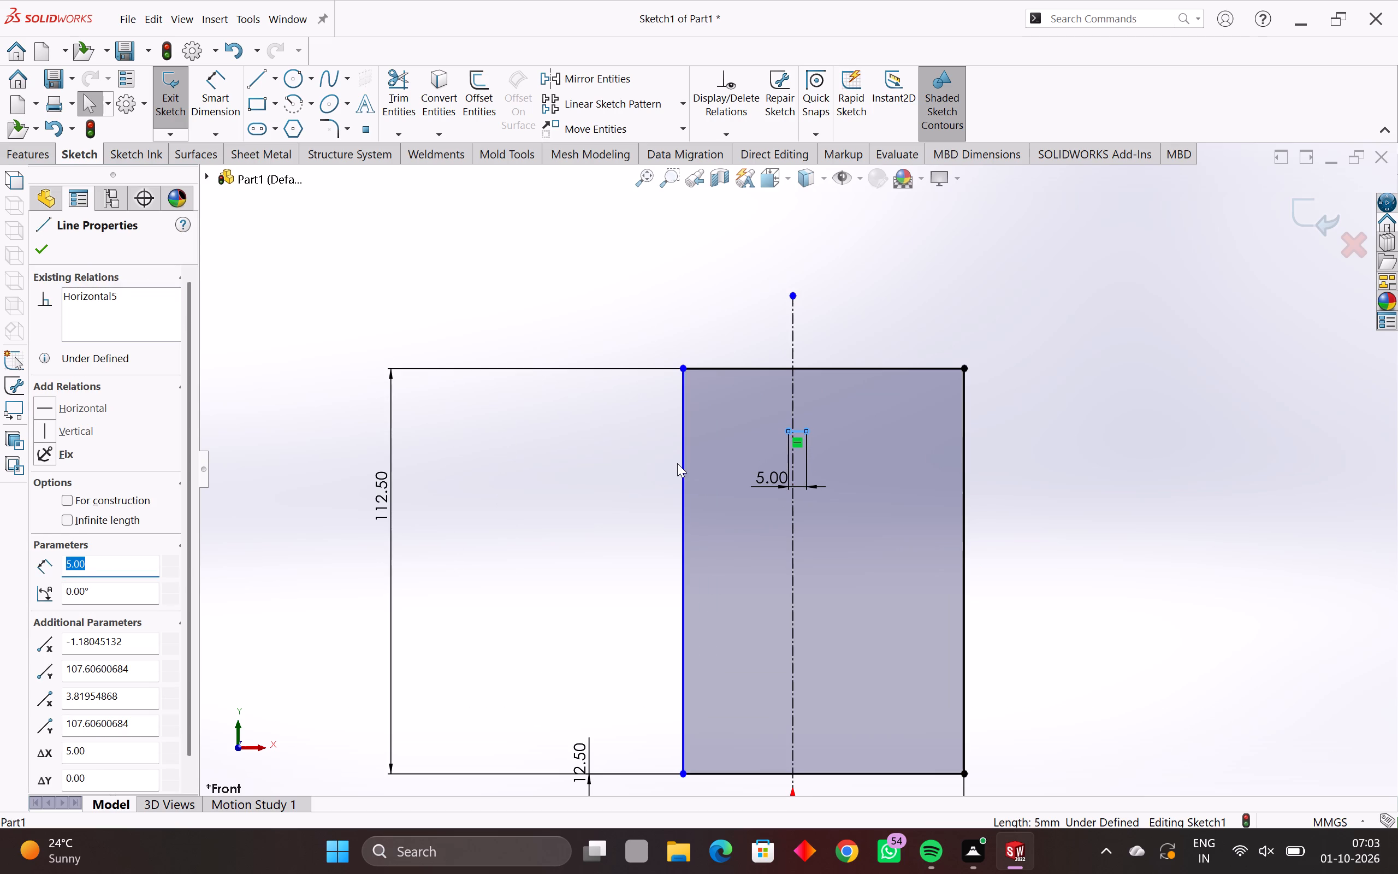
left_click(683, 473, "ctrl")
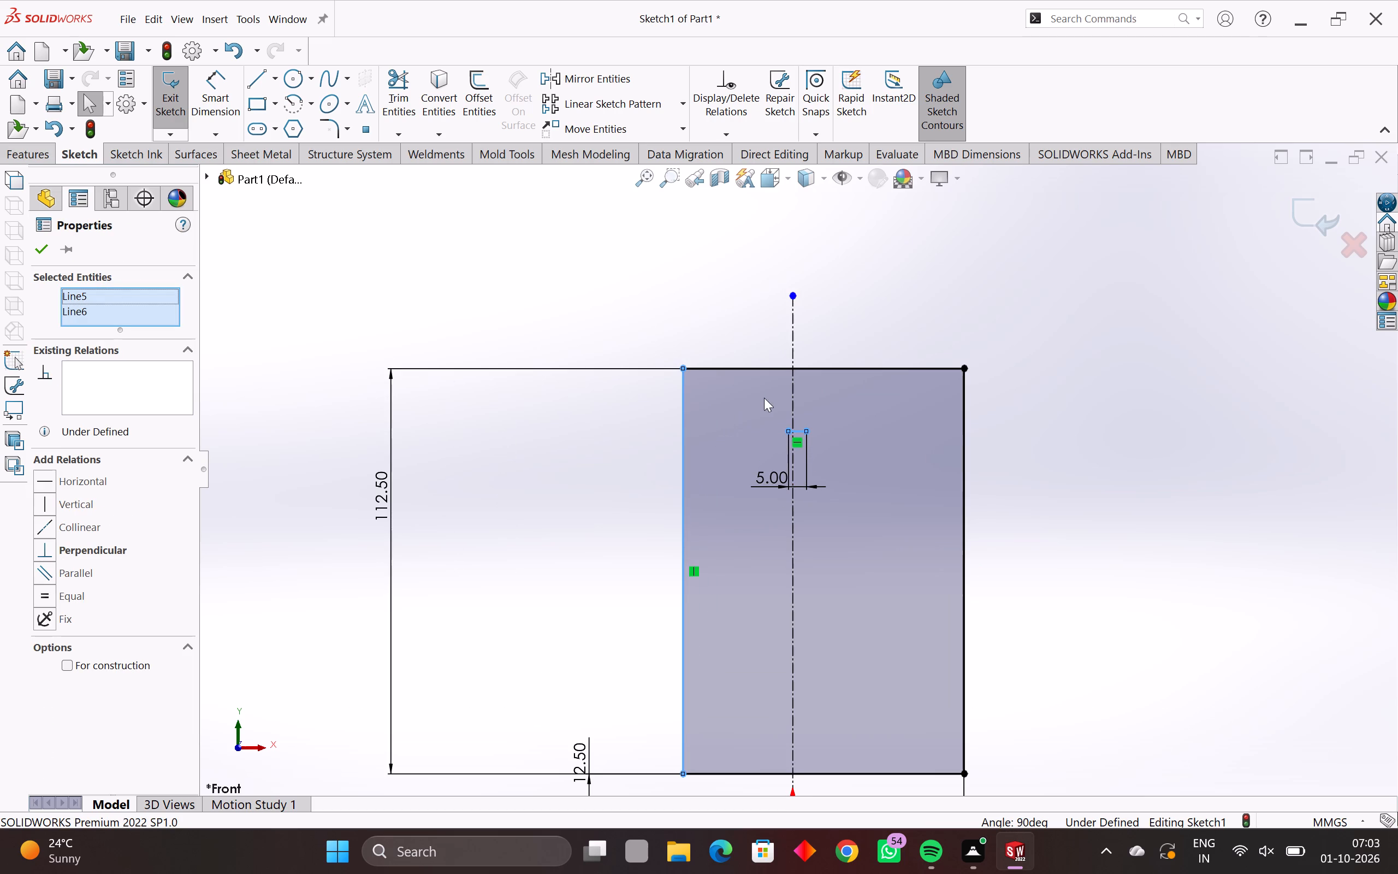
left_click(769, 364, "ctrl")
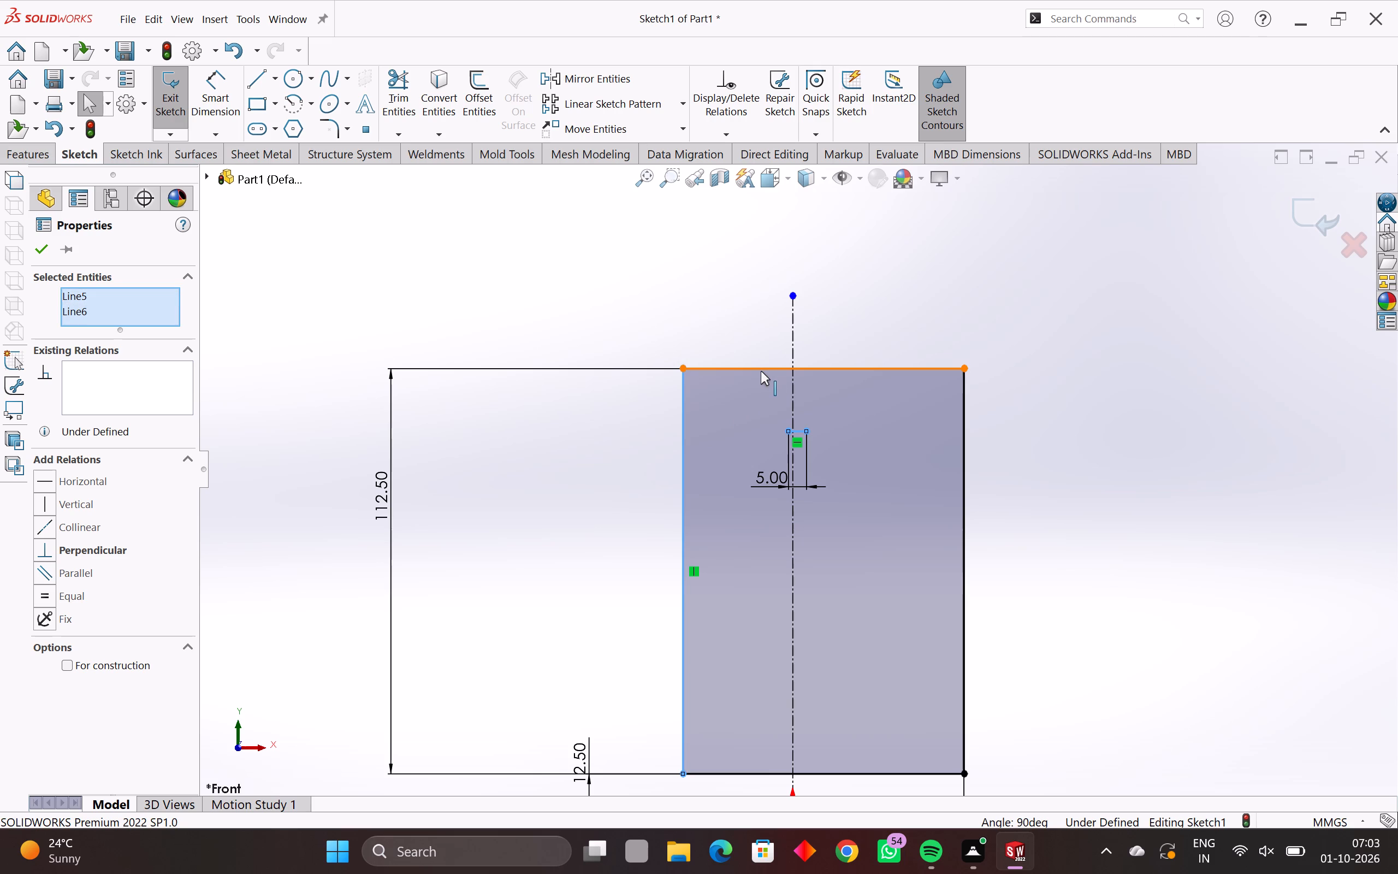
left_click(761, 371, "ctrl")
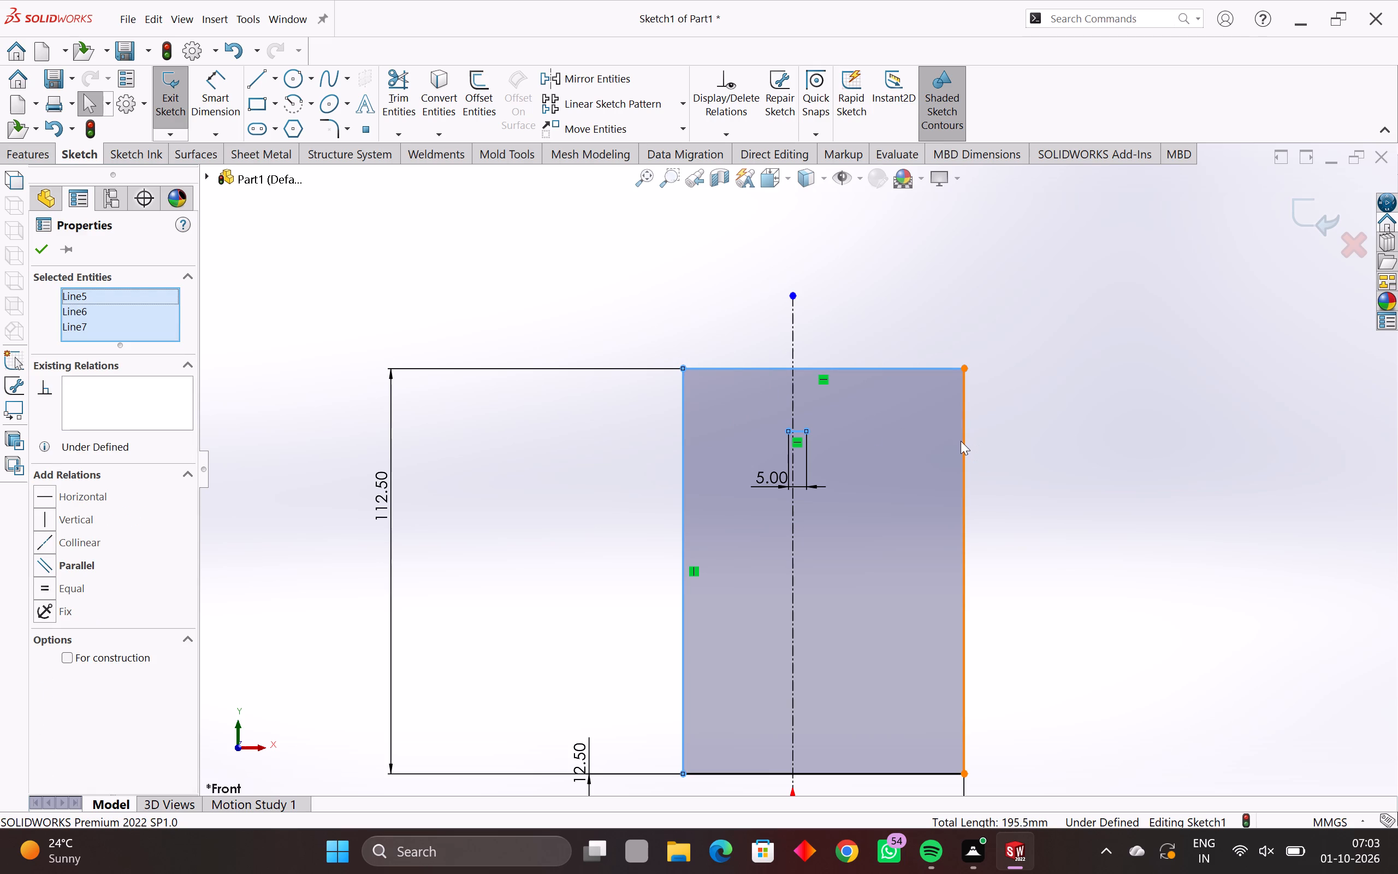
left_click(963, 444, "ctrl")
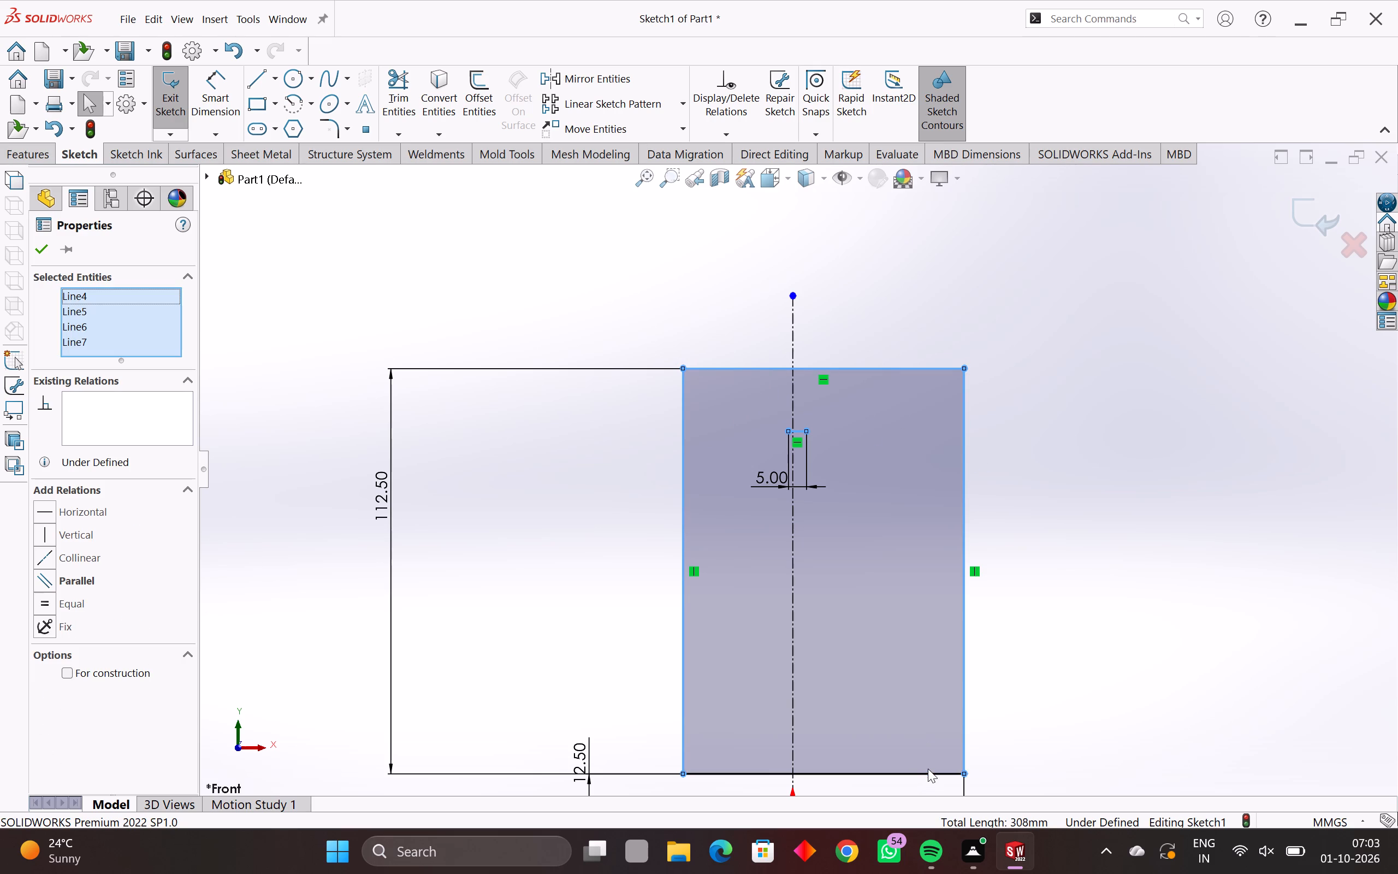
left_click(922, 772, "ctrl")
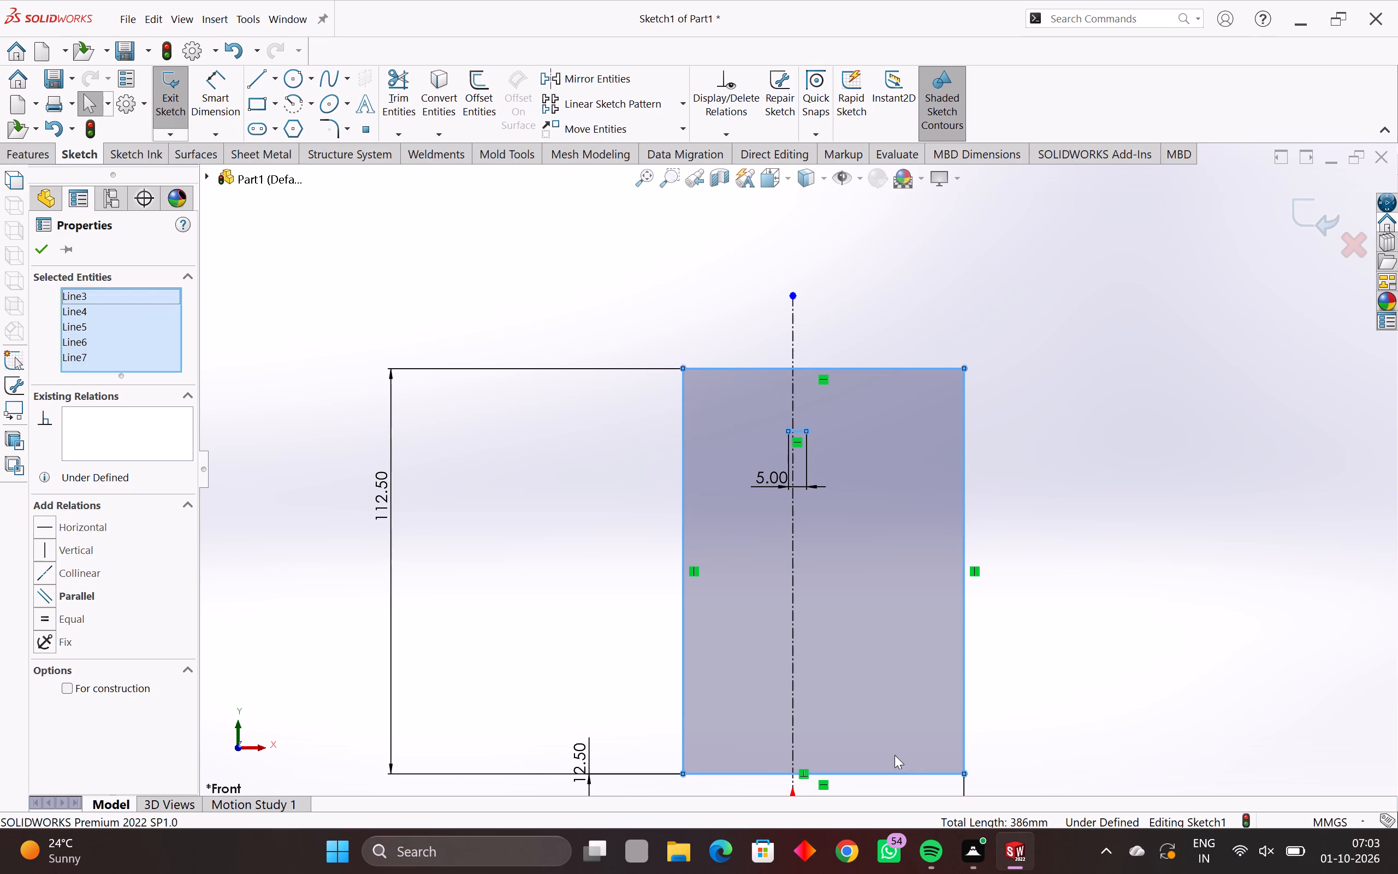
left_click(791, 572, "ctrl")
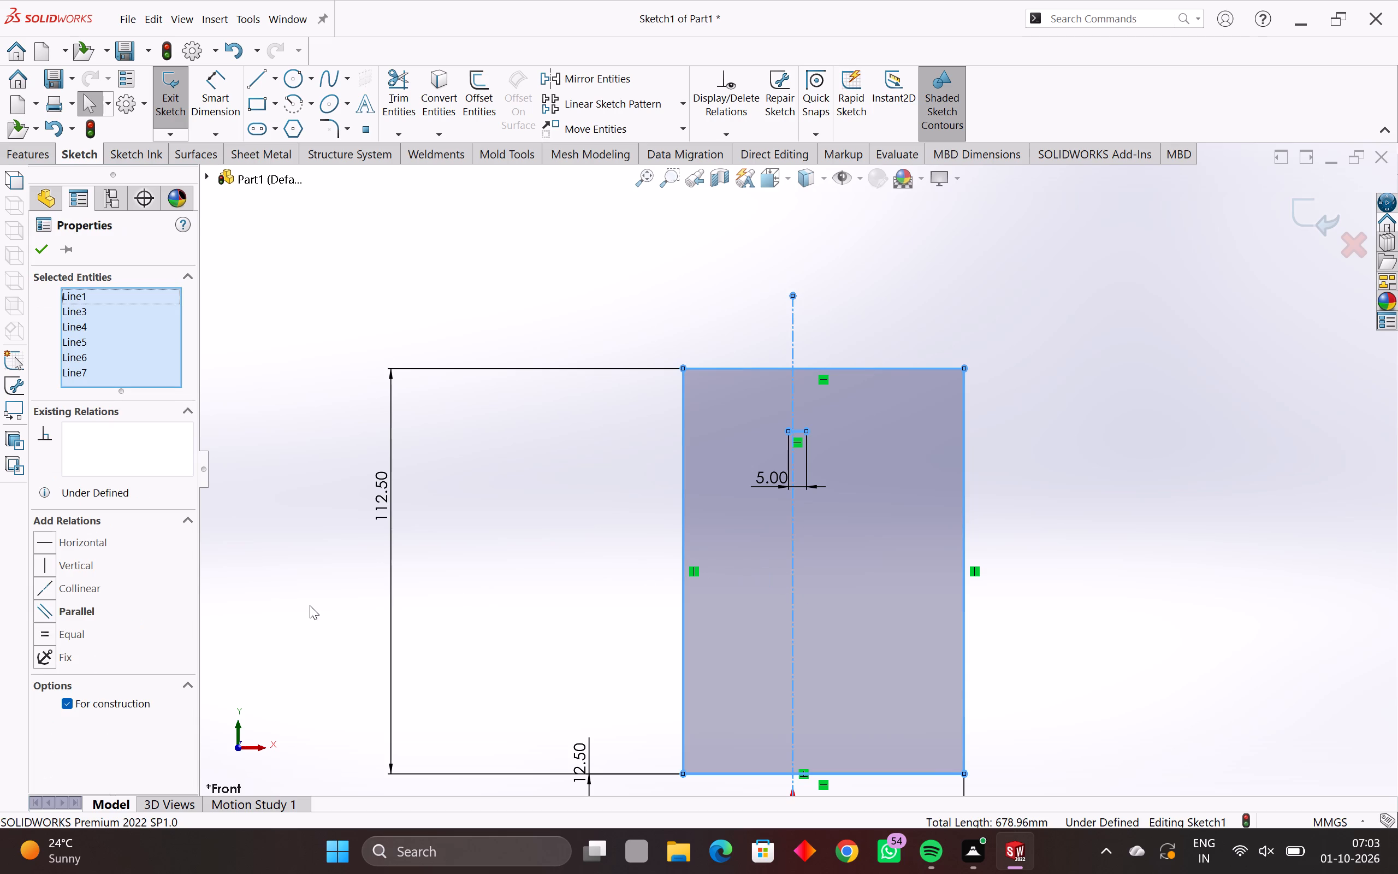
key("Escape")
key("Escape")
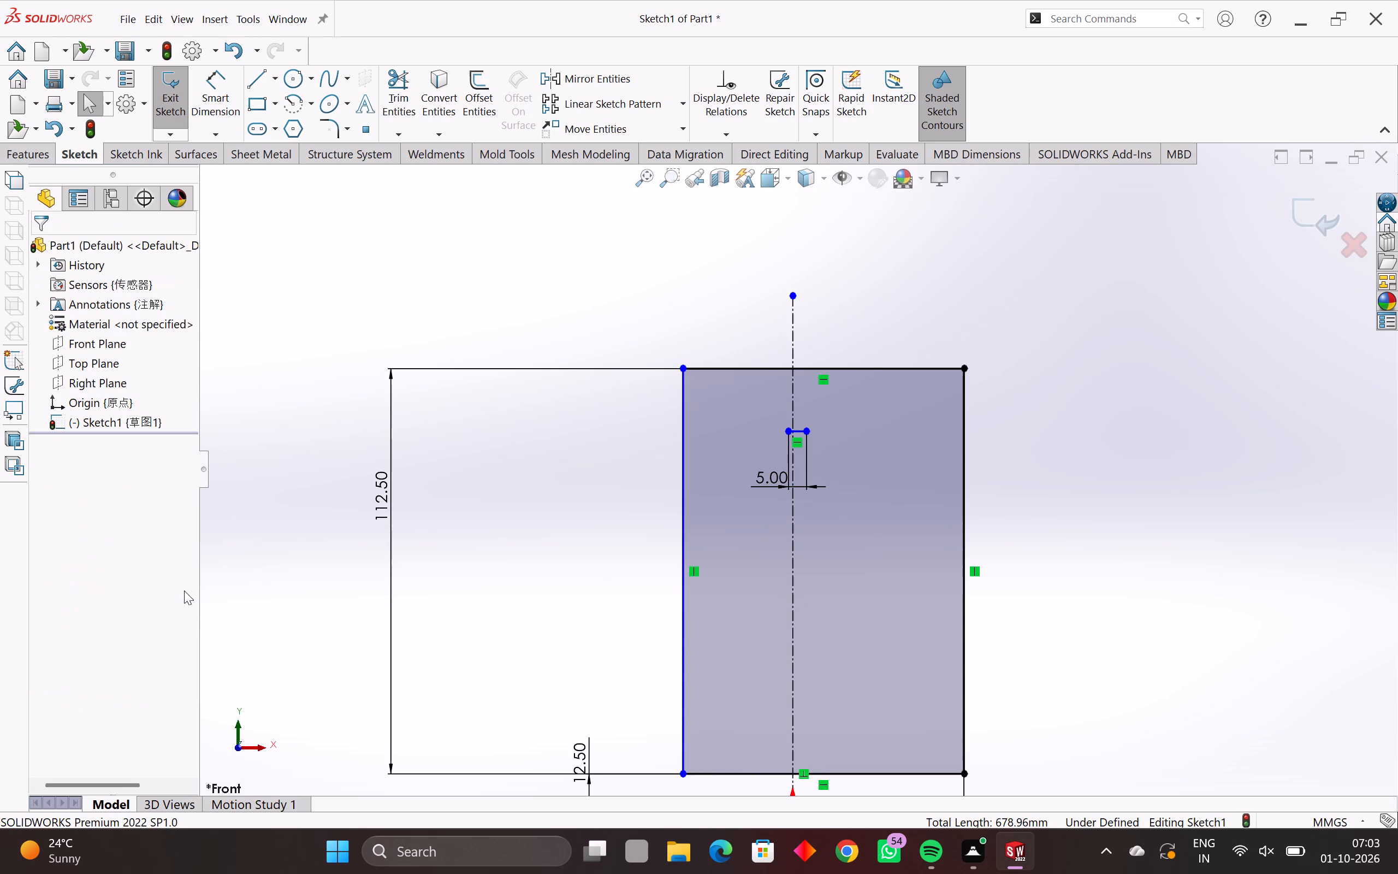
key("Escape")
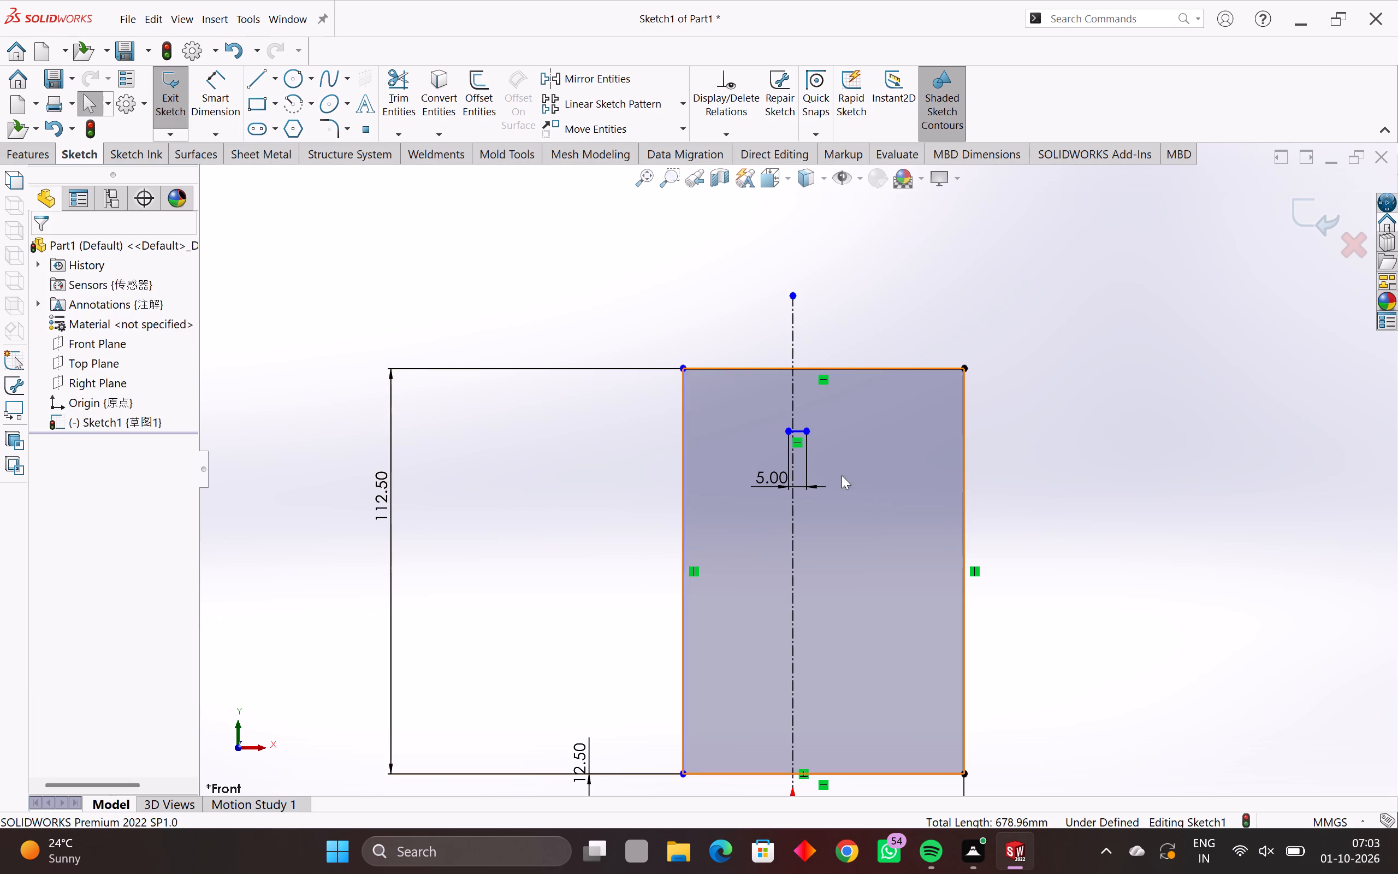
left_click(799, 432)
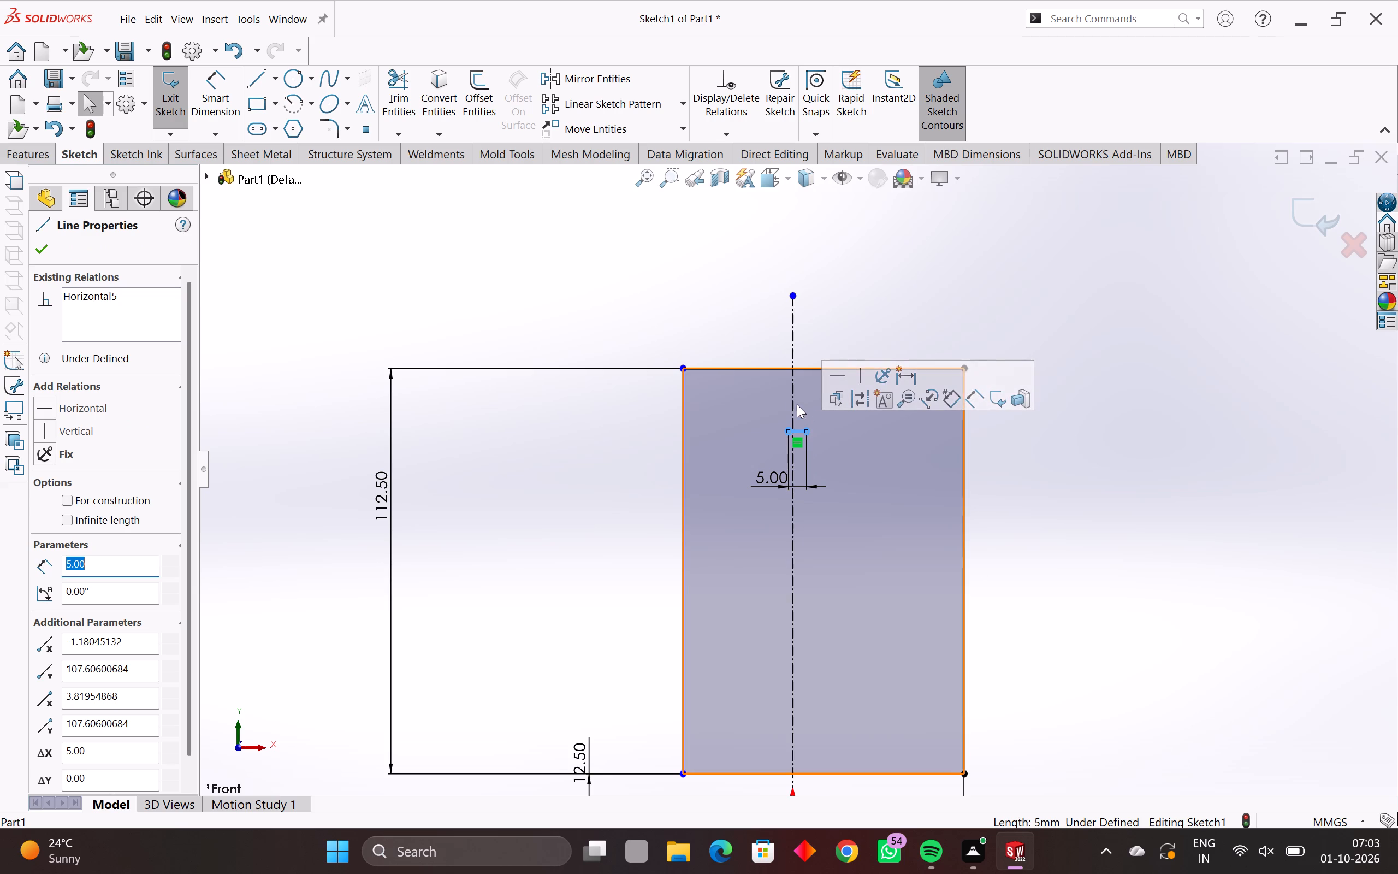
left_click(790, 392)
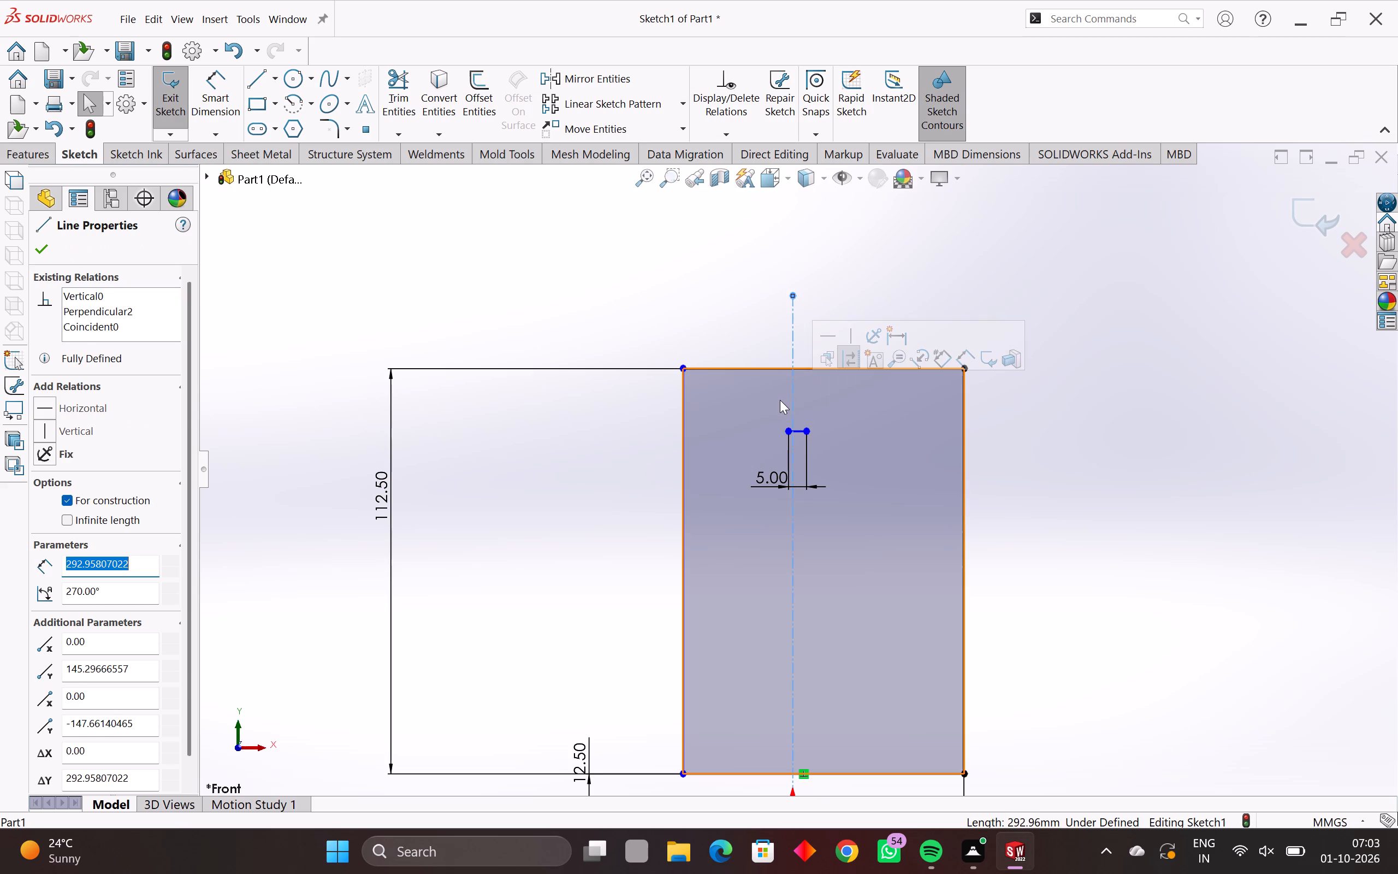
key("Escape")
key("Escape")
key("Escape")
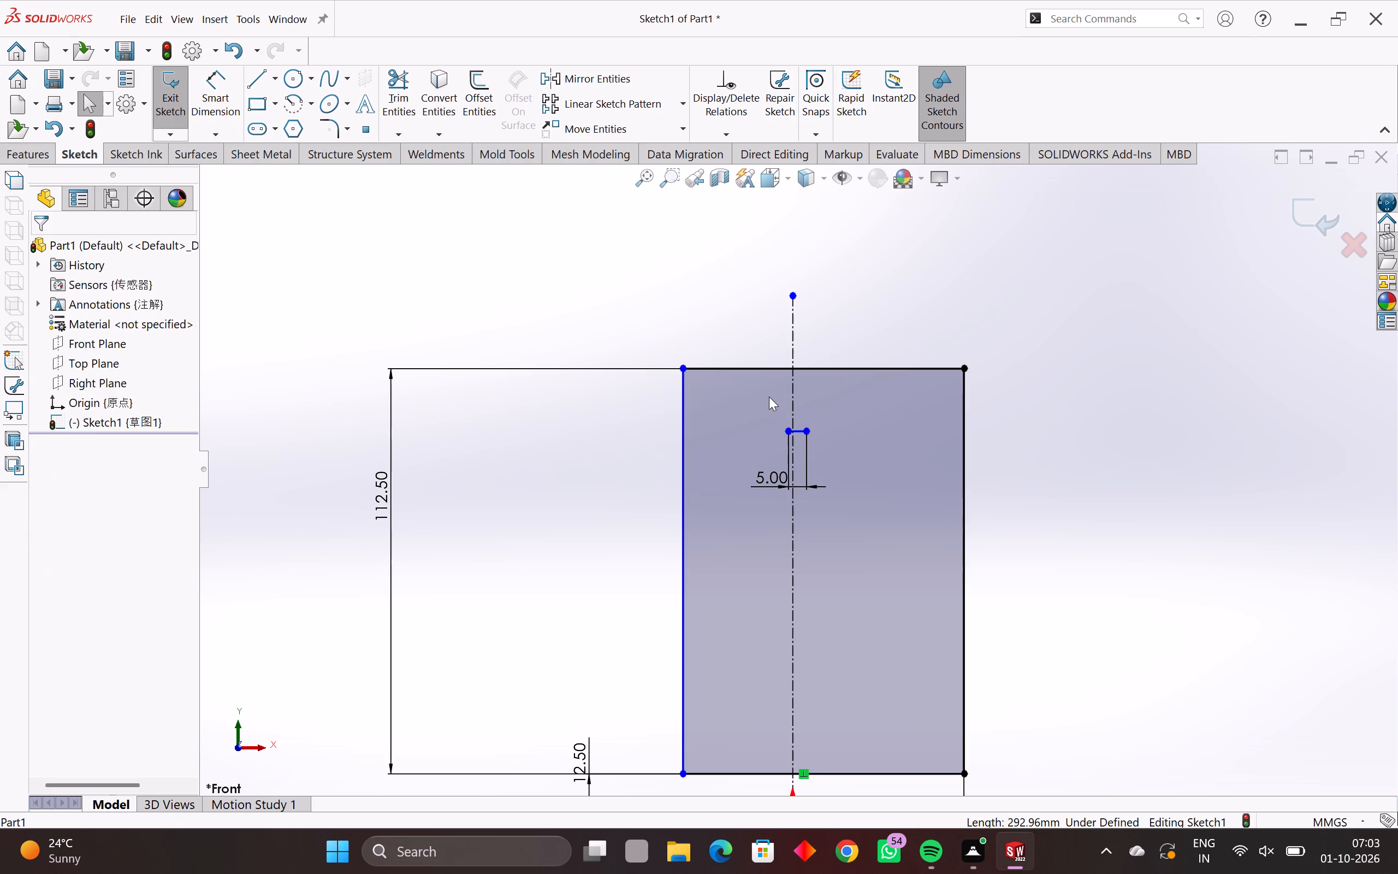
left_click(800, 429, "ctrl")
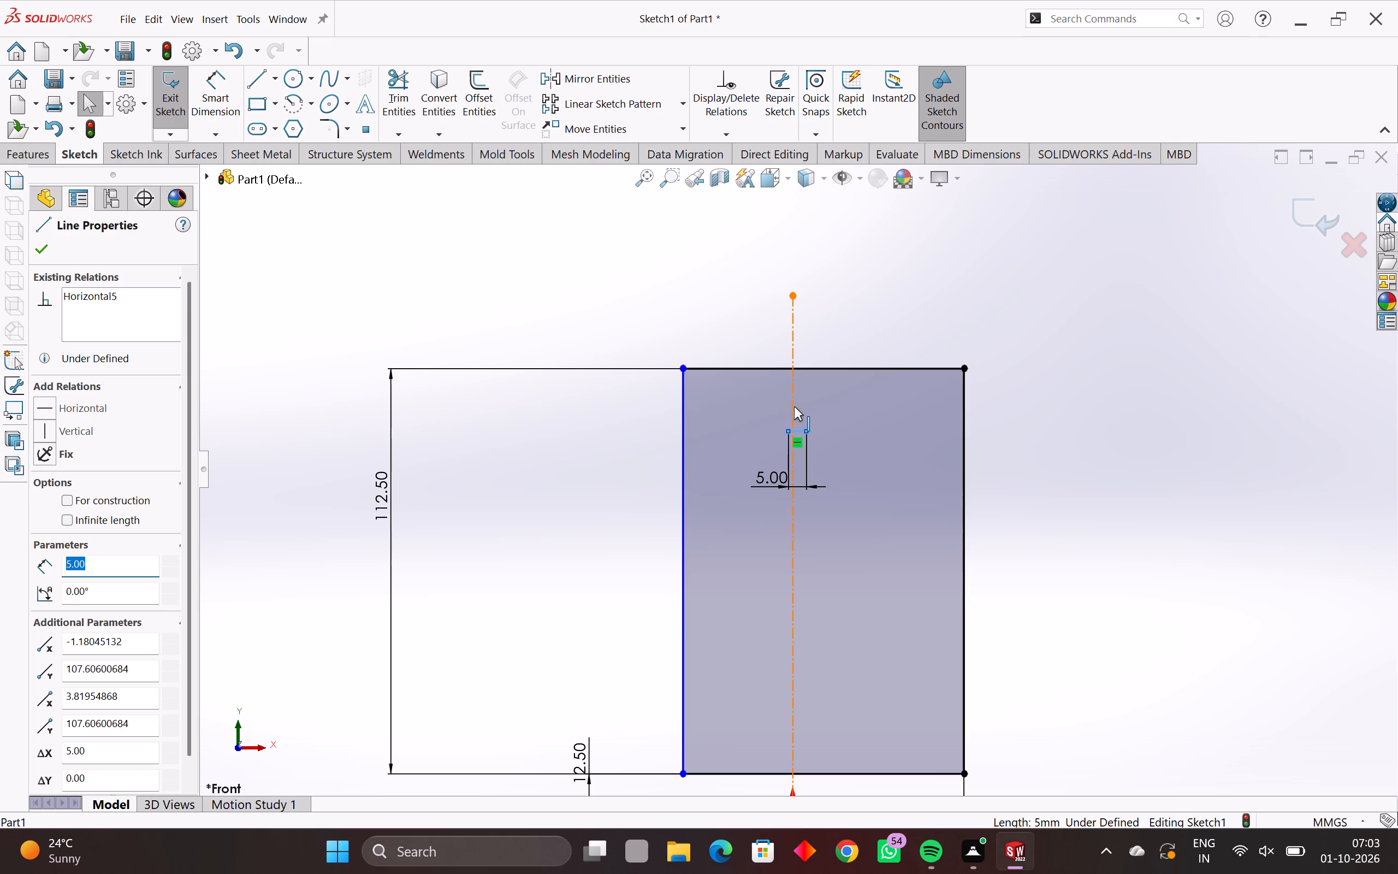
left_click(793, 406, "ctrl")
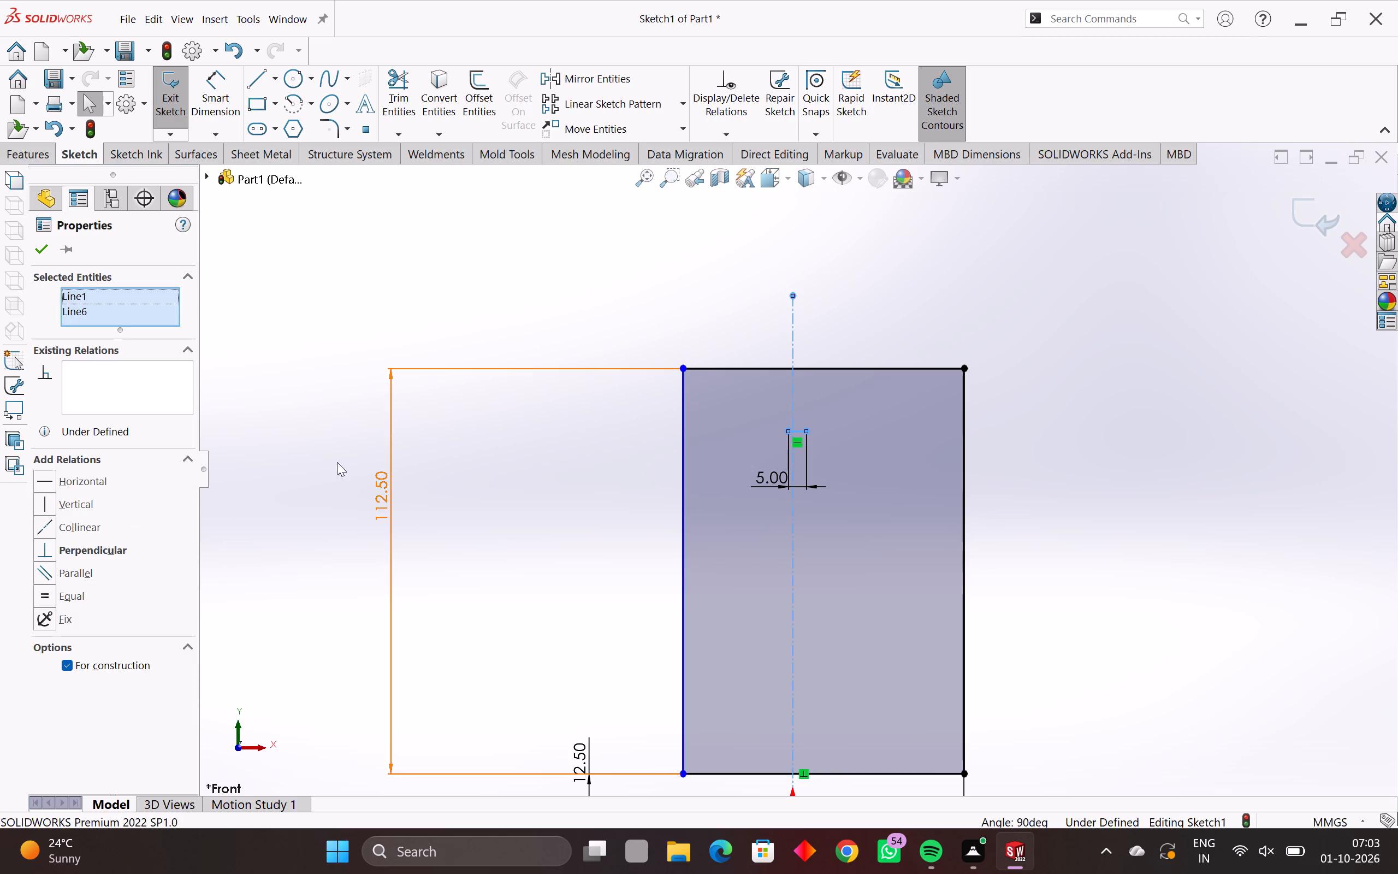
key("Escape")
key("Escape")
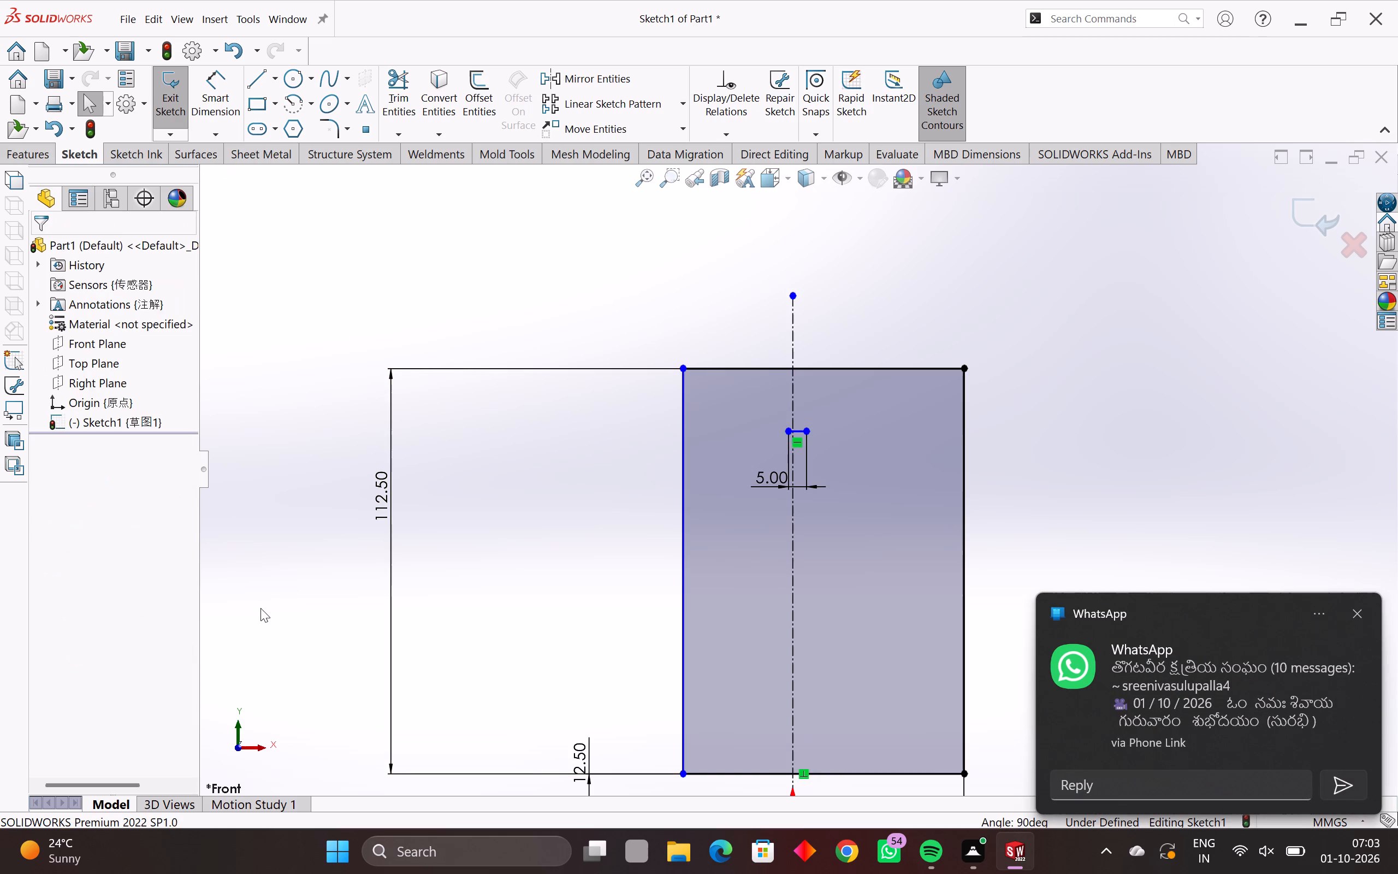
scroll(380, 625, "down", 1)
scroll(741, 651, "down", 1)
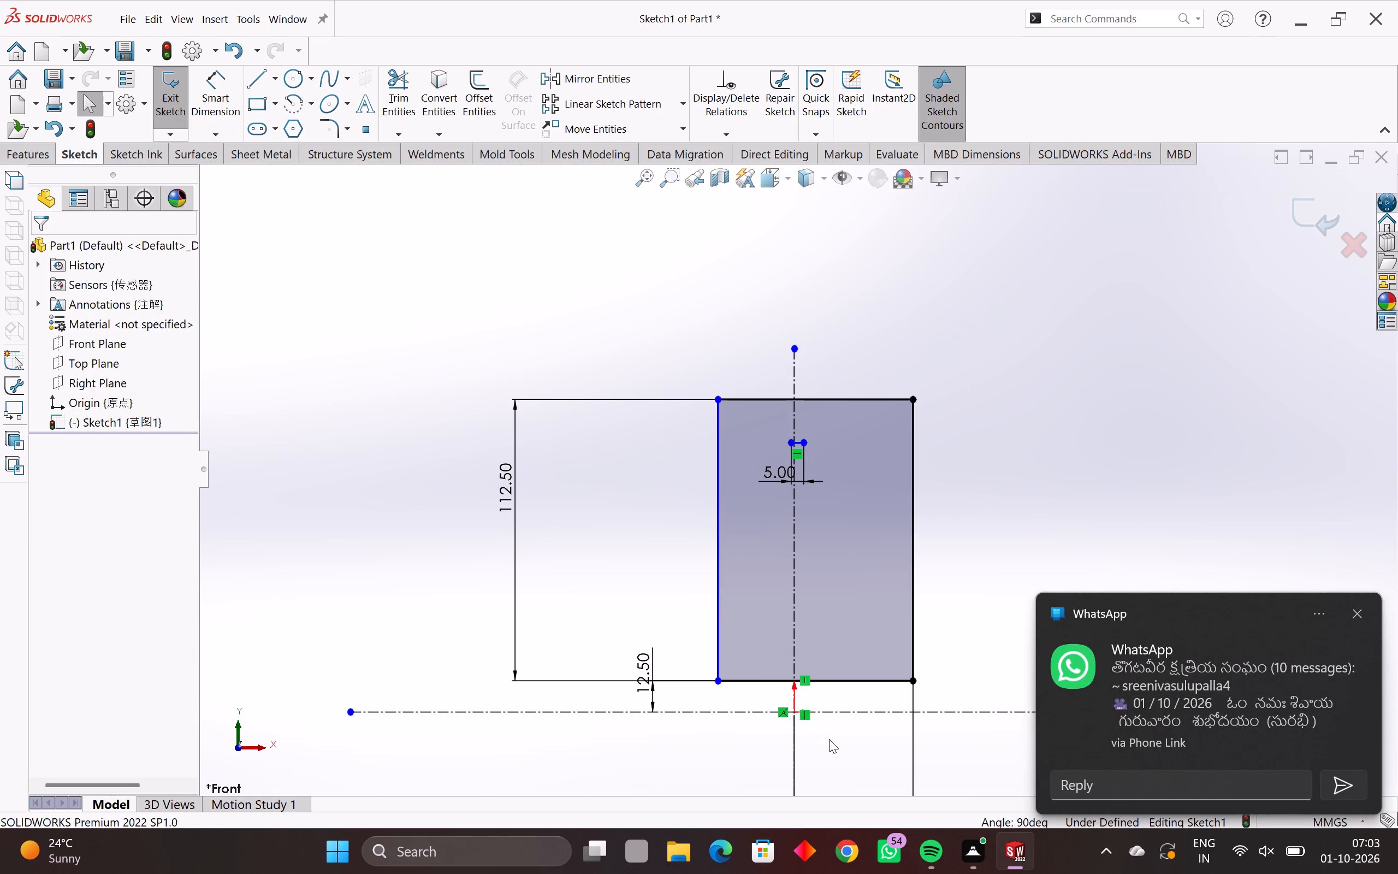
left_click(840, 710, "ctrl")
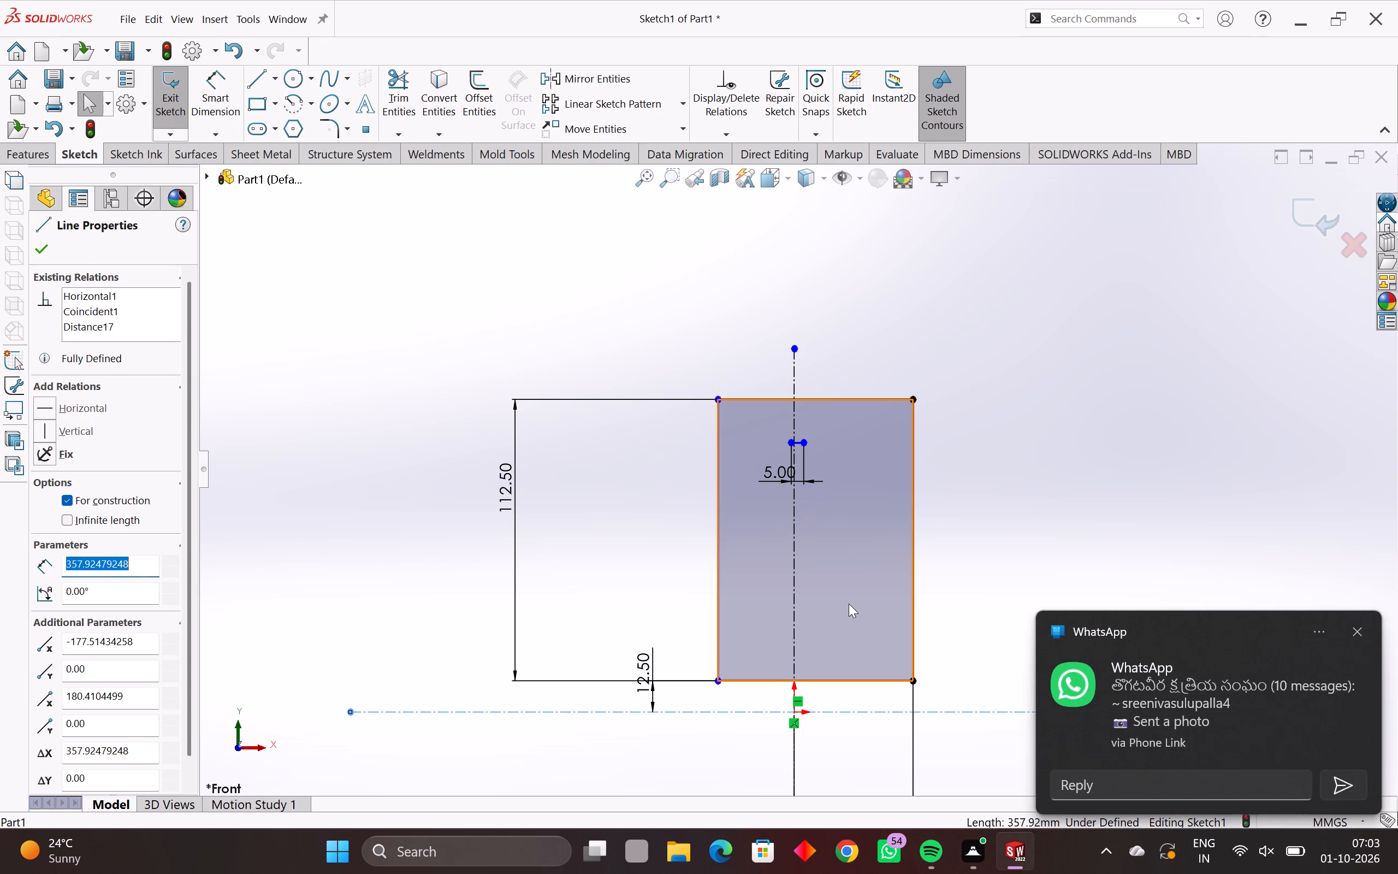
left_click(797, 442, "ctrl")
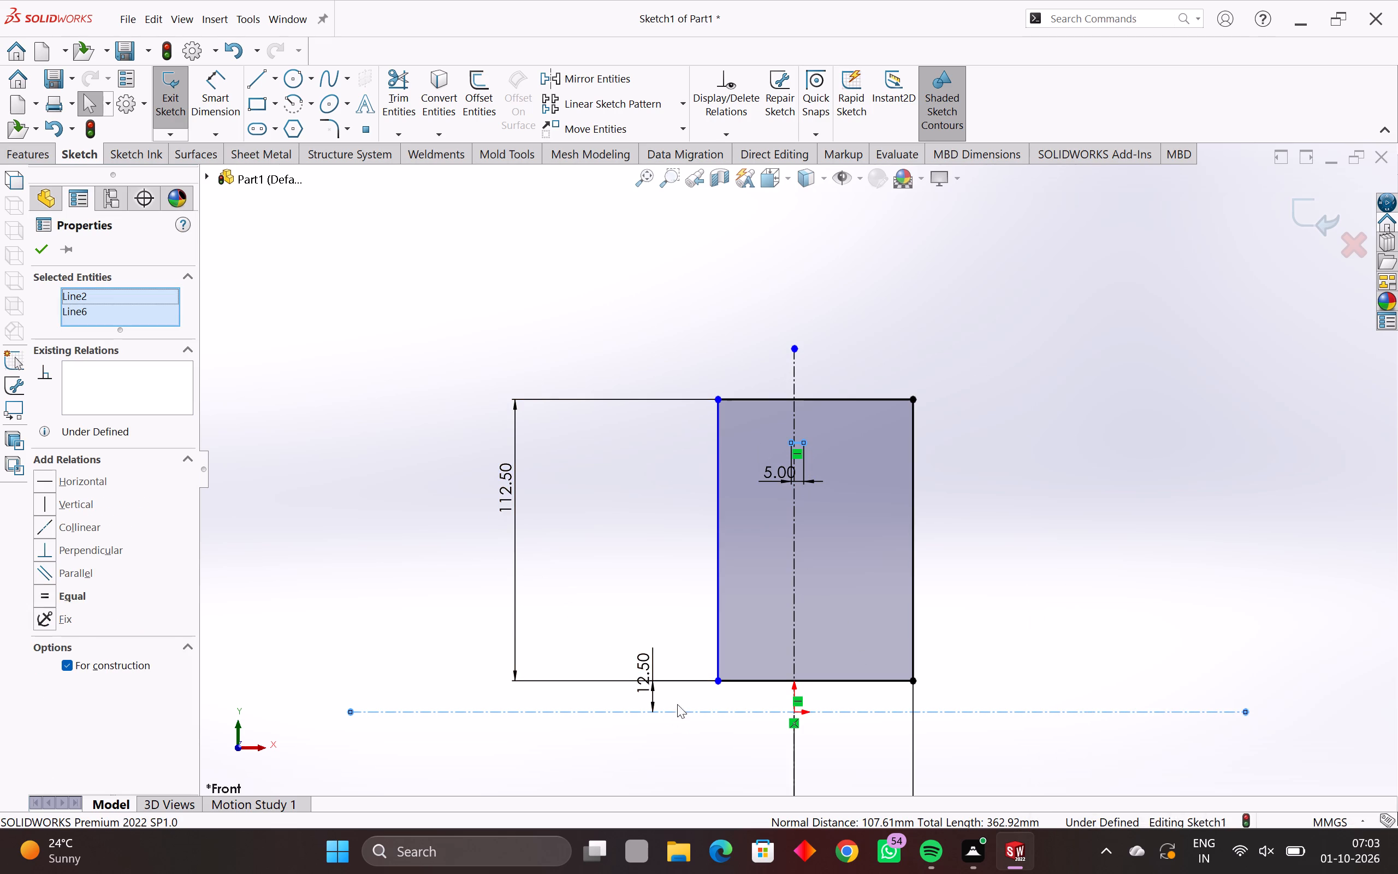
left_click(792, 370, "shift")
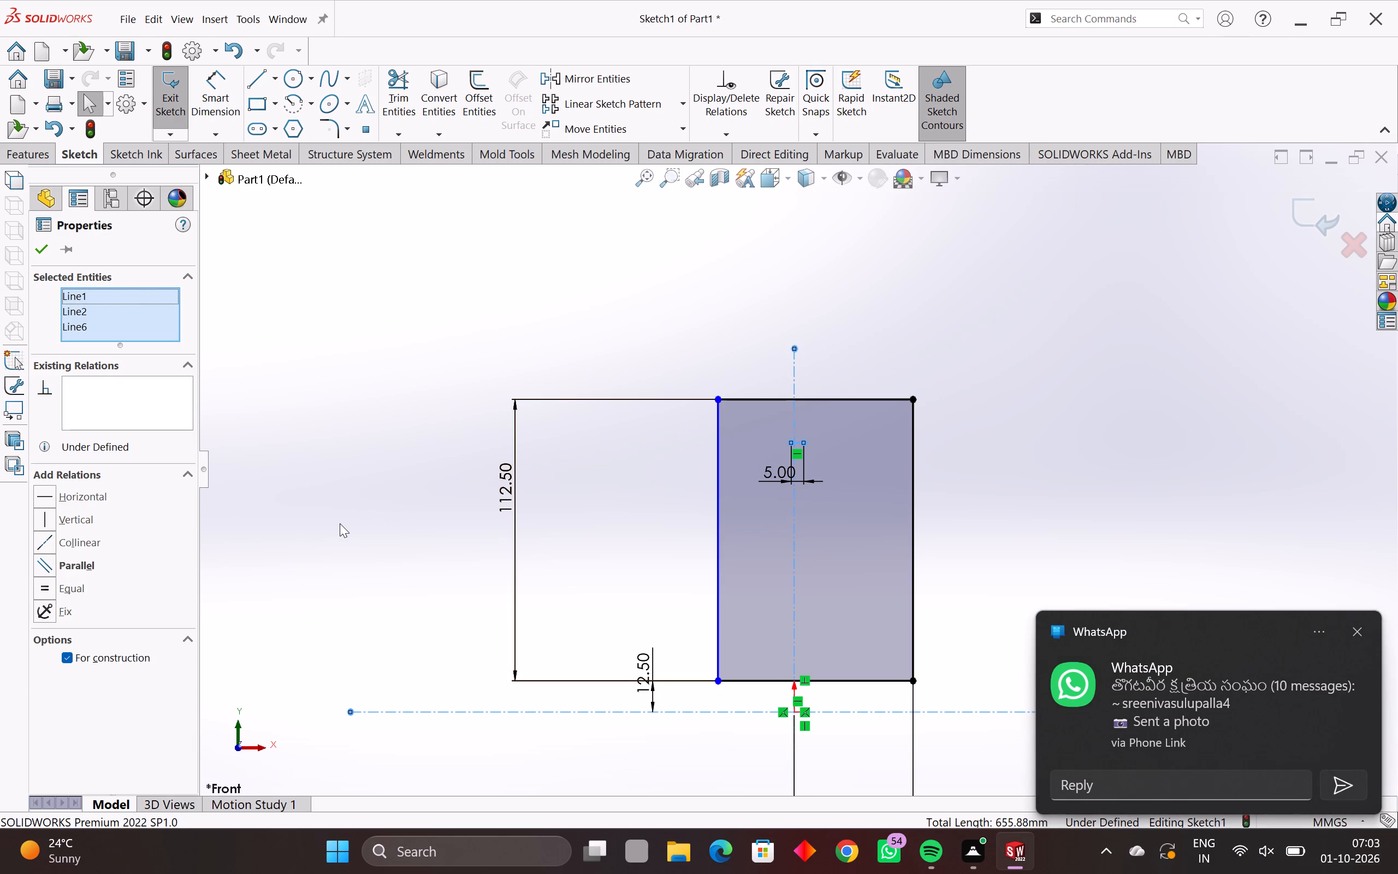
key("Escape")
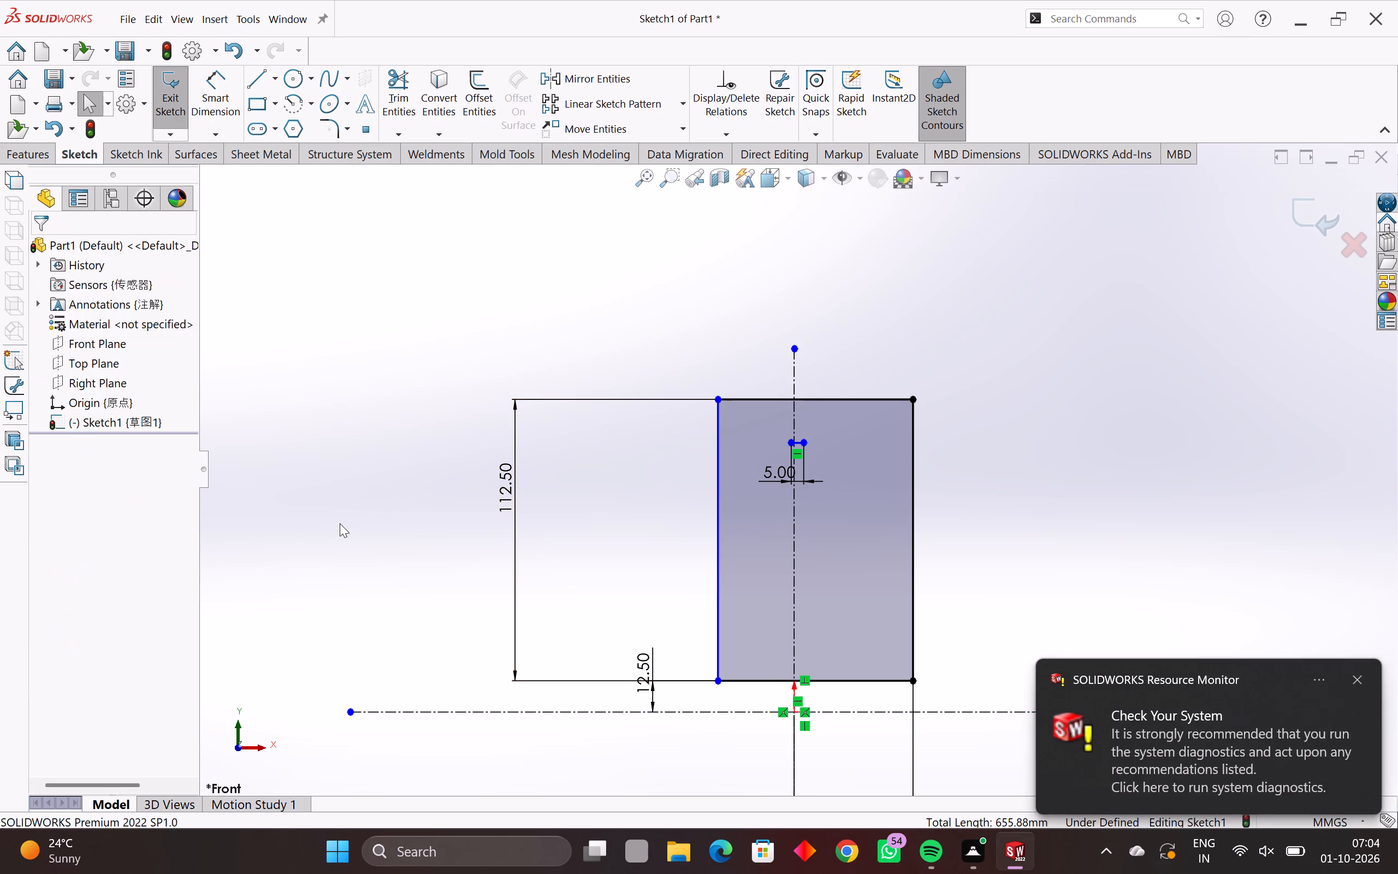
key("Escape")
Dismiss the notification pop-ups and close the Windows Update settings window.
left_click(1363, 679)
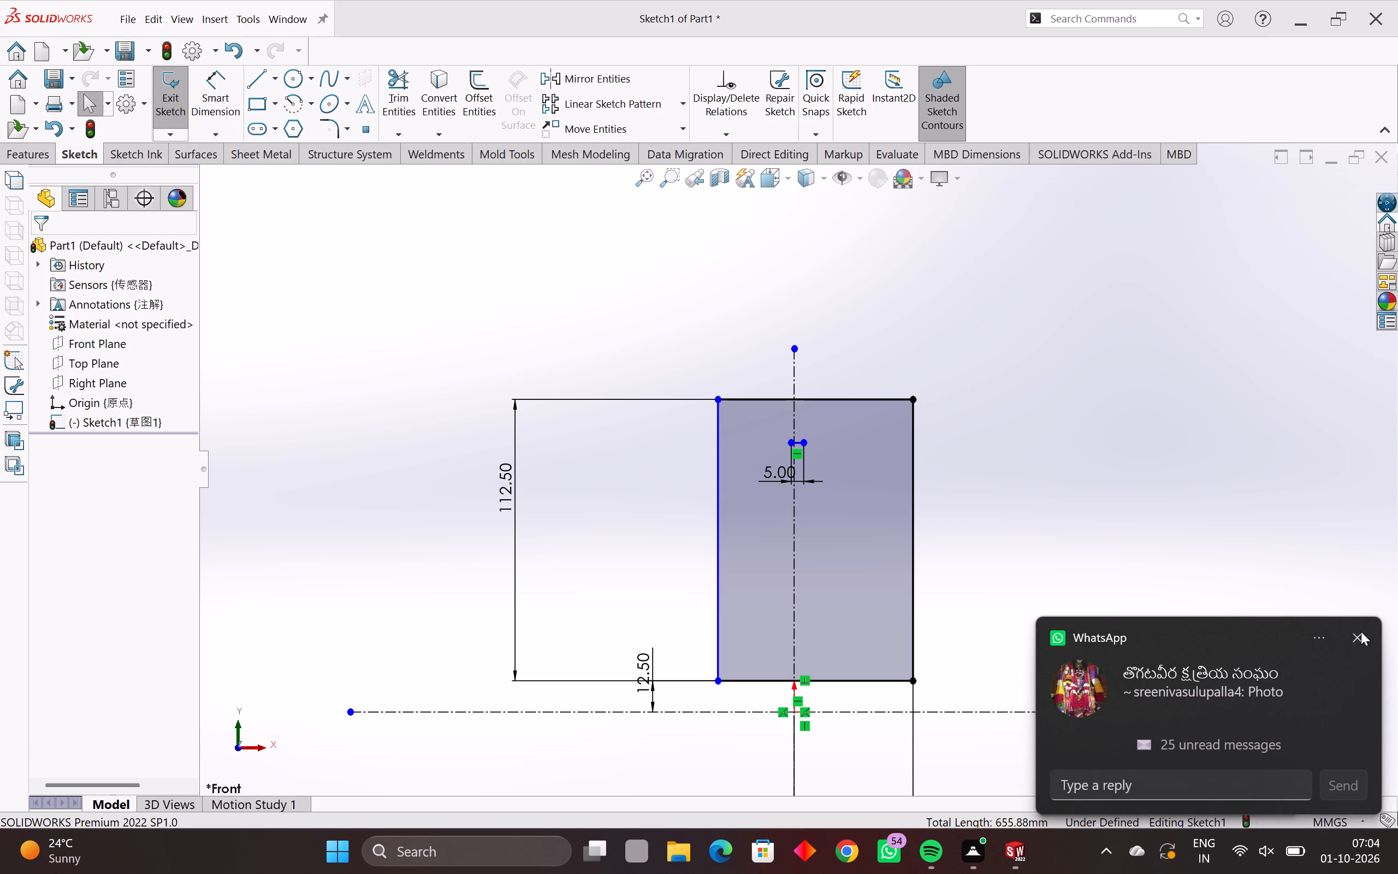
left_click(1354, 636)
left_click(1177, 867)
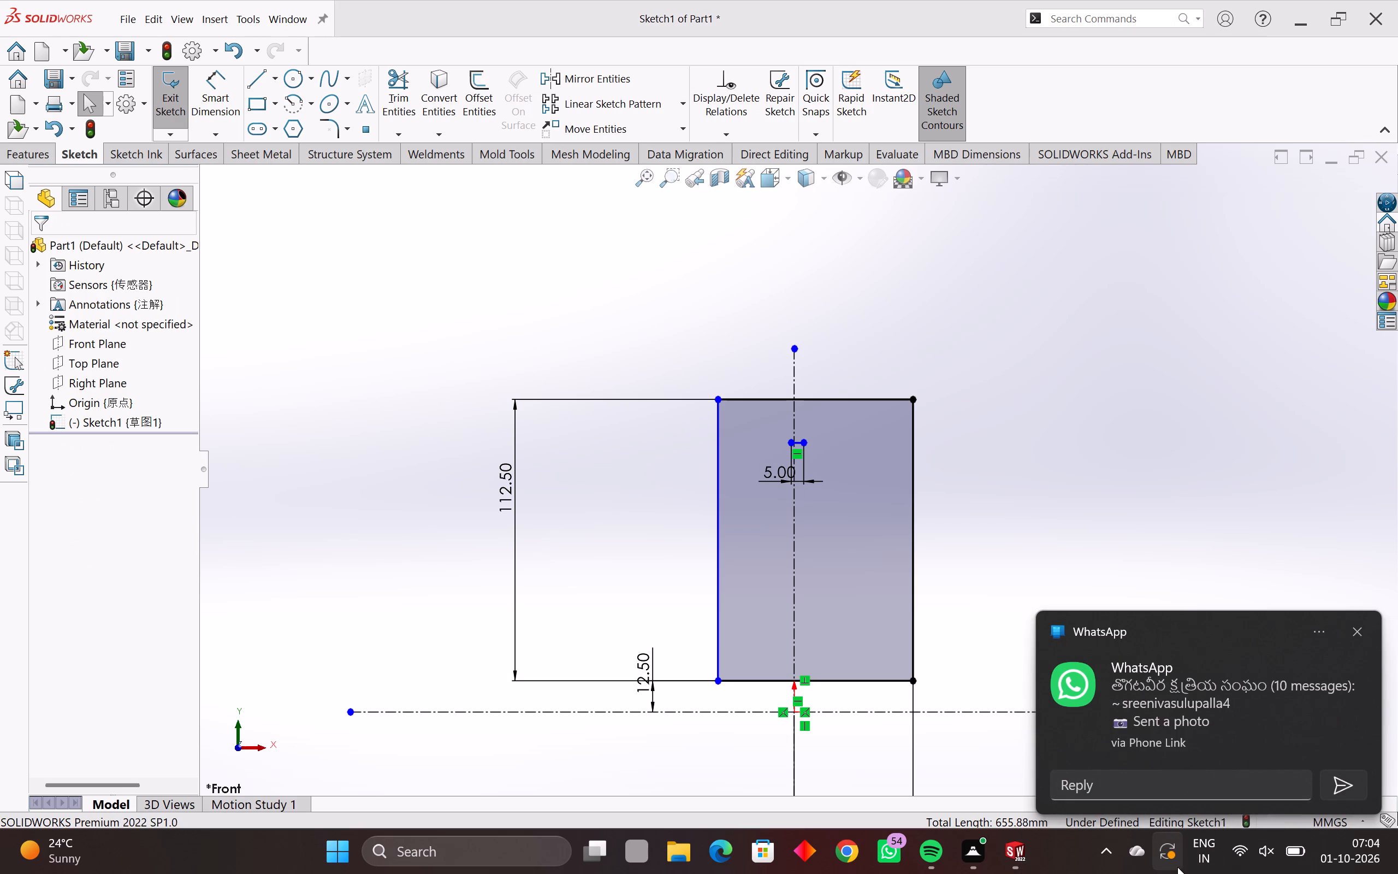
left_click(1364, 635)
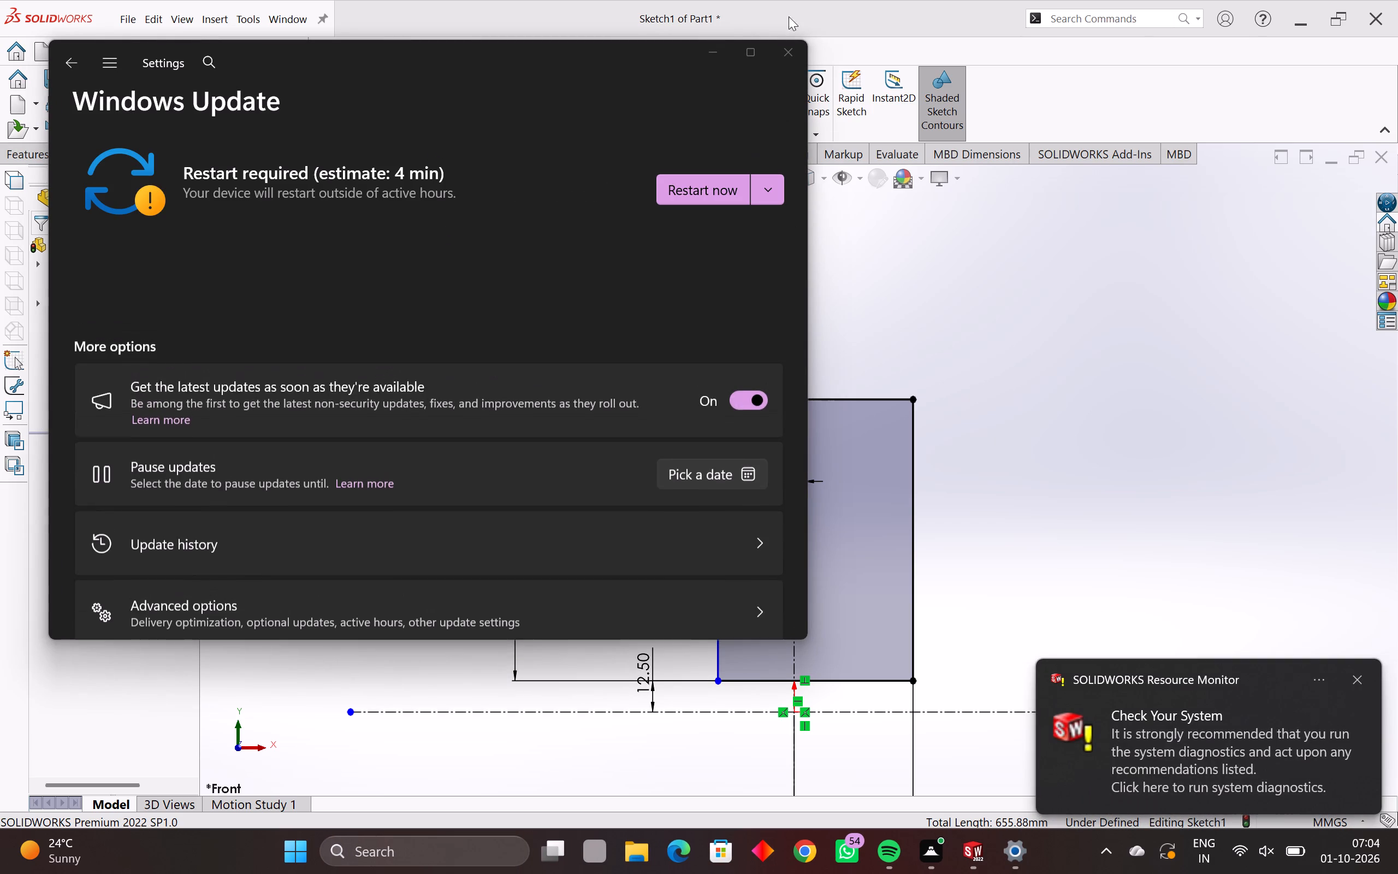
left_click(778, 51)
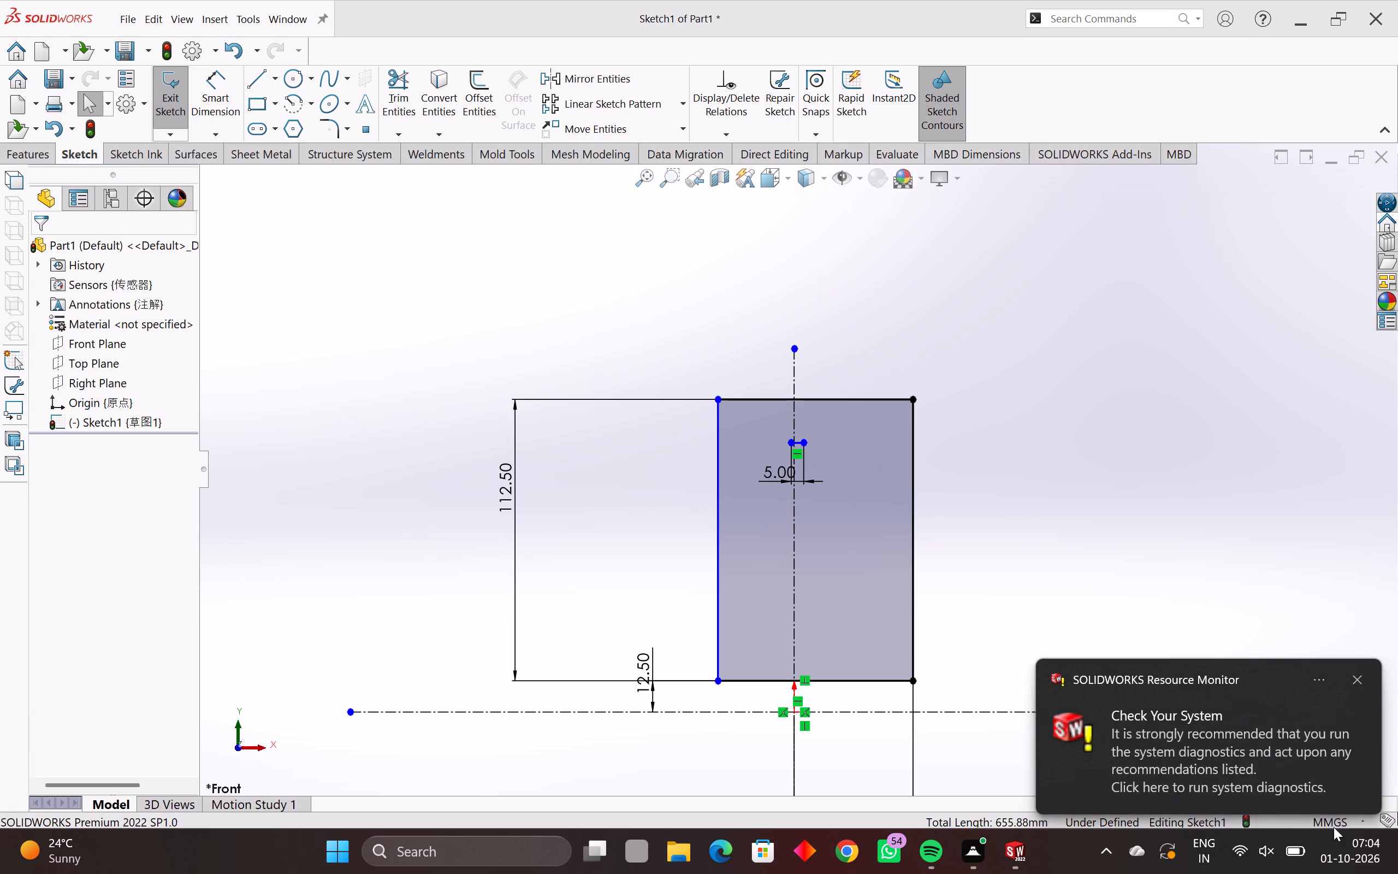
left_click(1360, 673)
Dismiss the SOLIDWORKS Resource Monitor notification.
left_click(1348, 680)
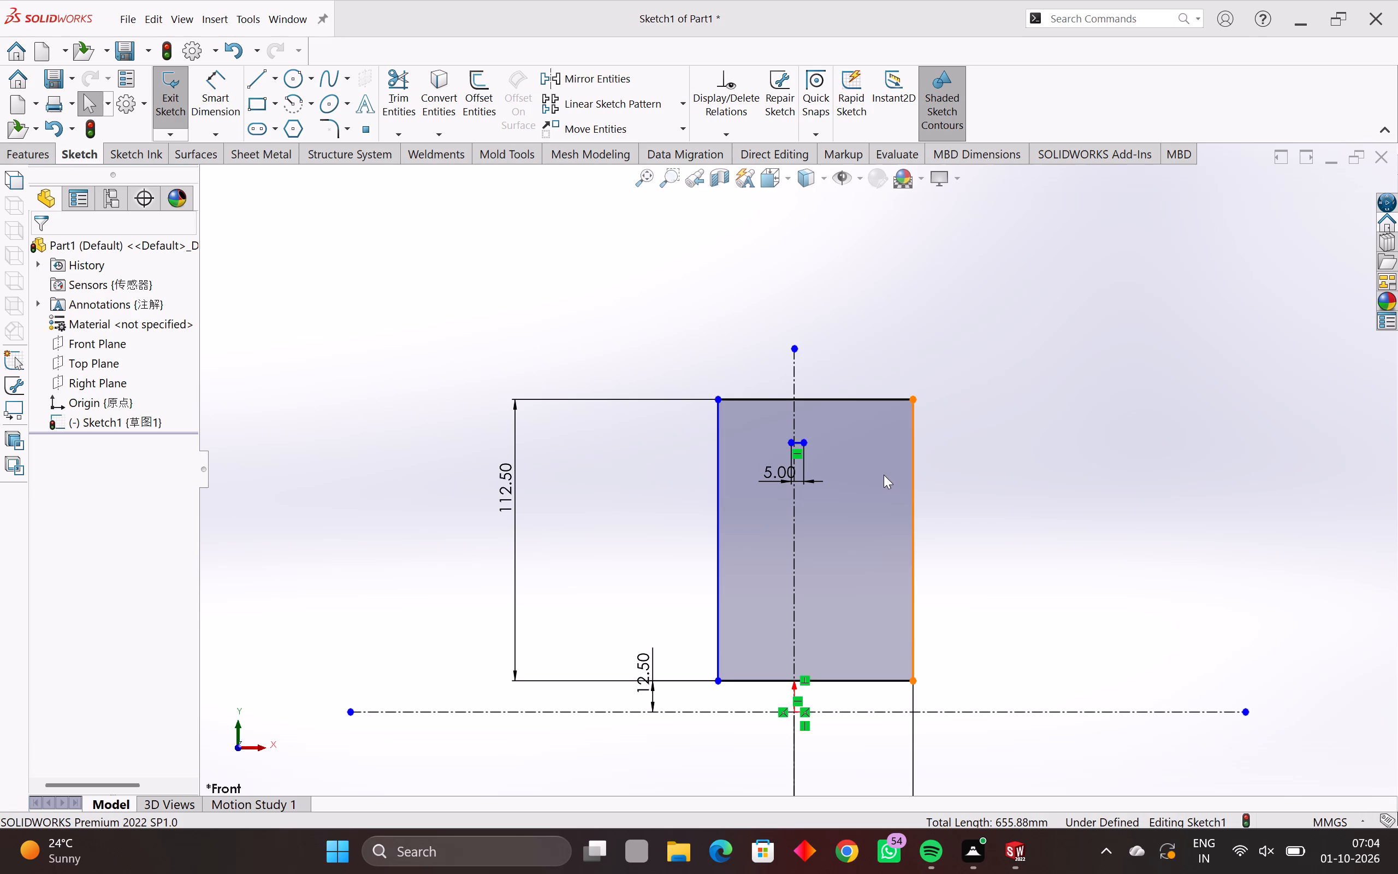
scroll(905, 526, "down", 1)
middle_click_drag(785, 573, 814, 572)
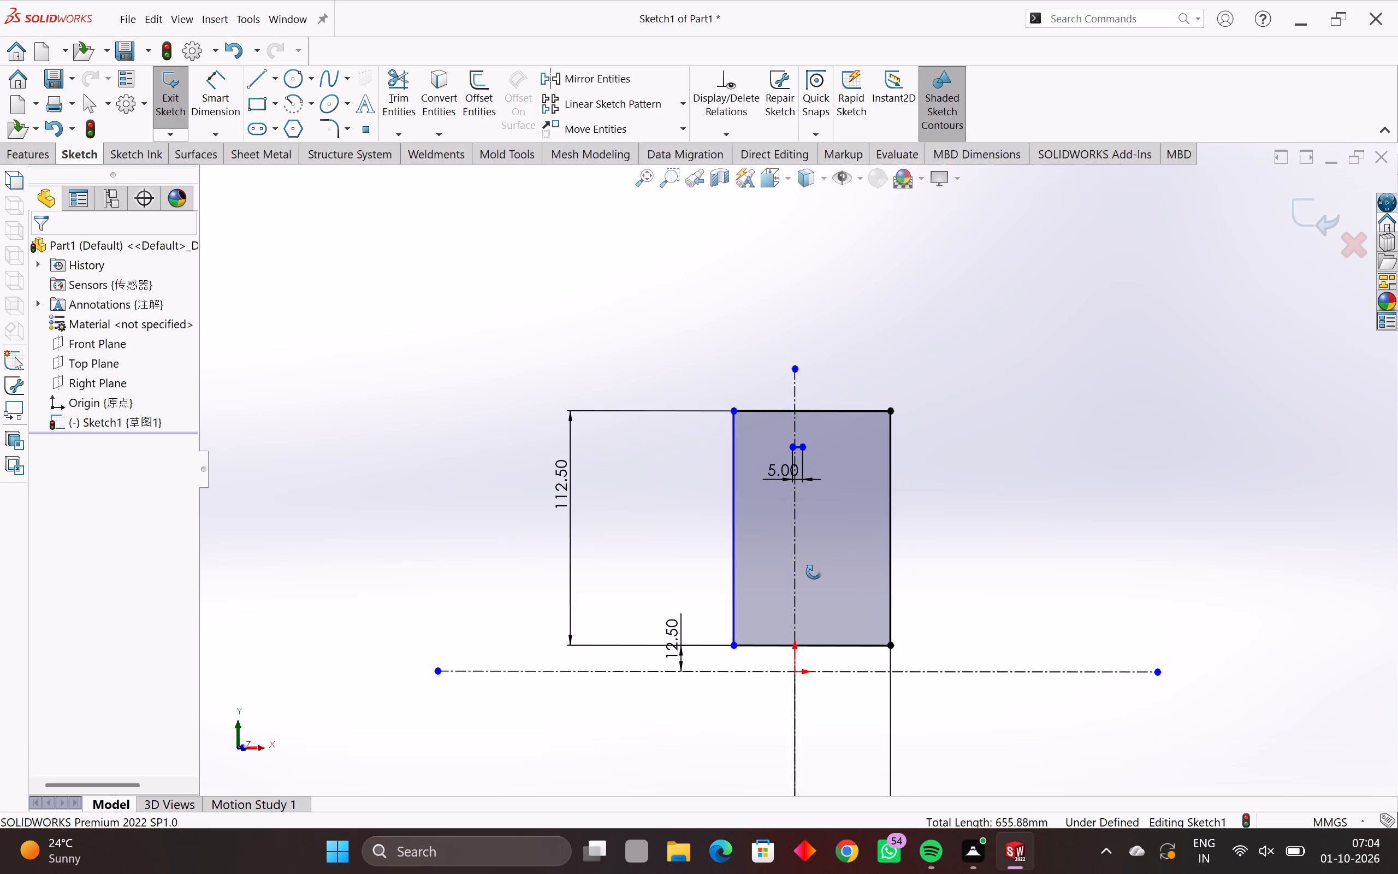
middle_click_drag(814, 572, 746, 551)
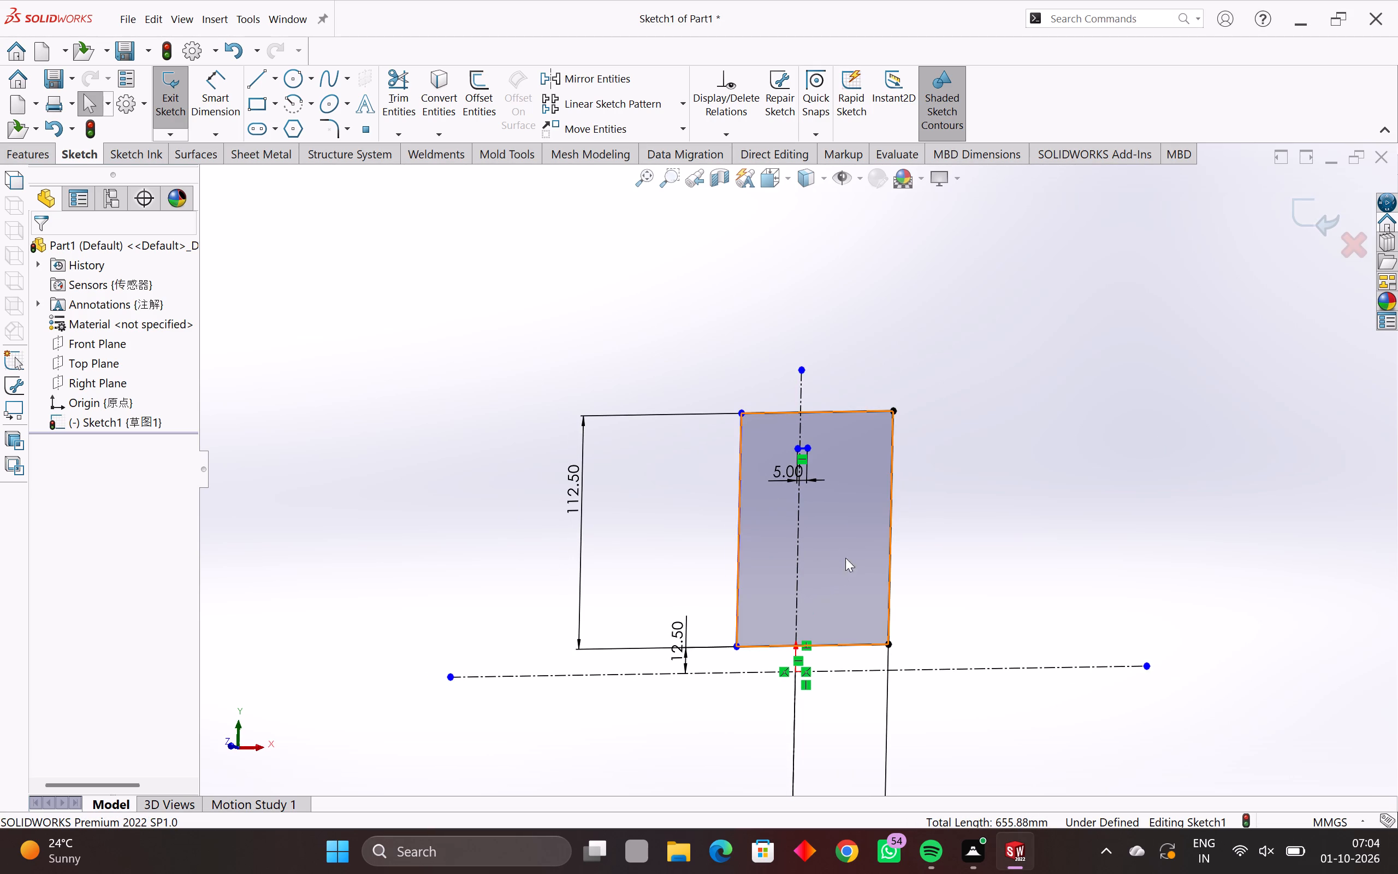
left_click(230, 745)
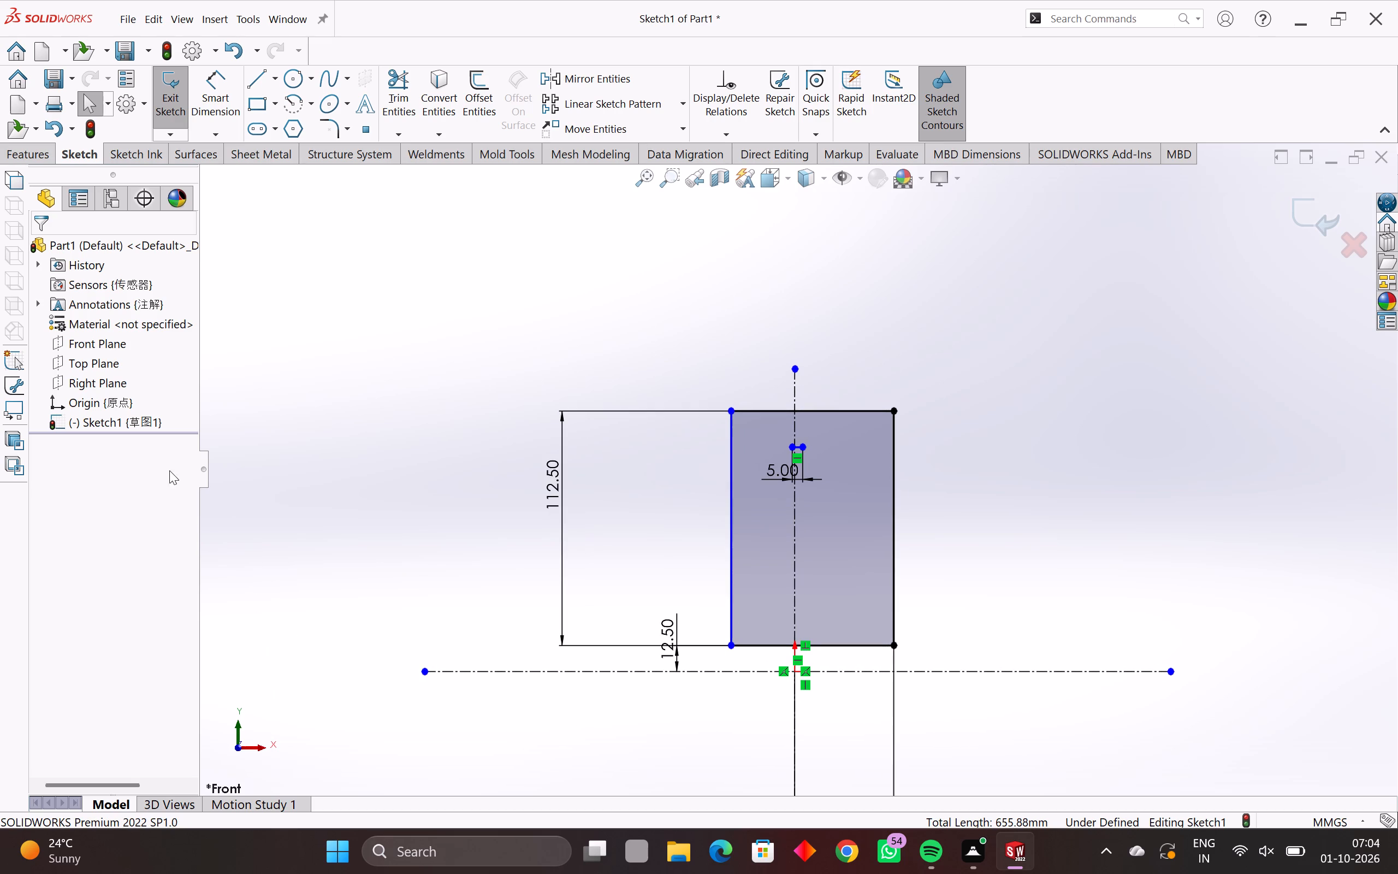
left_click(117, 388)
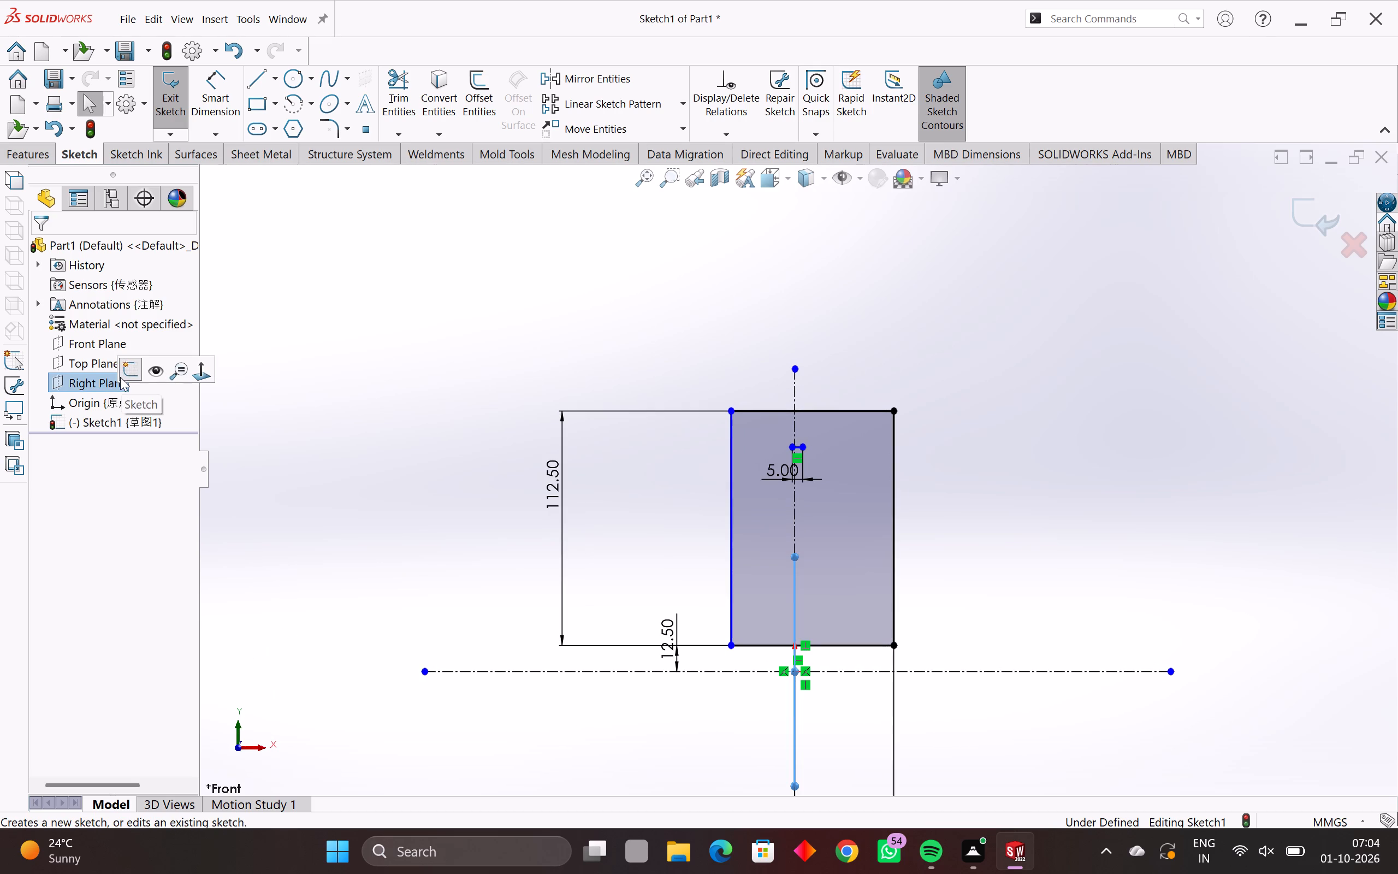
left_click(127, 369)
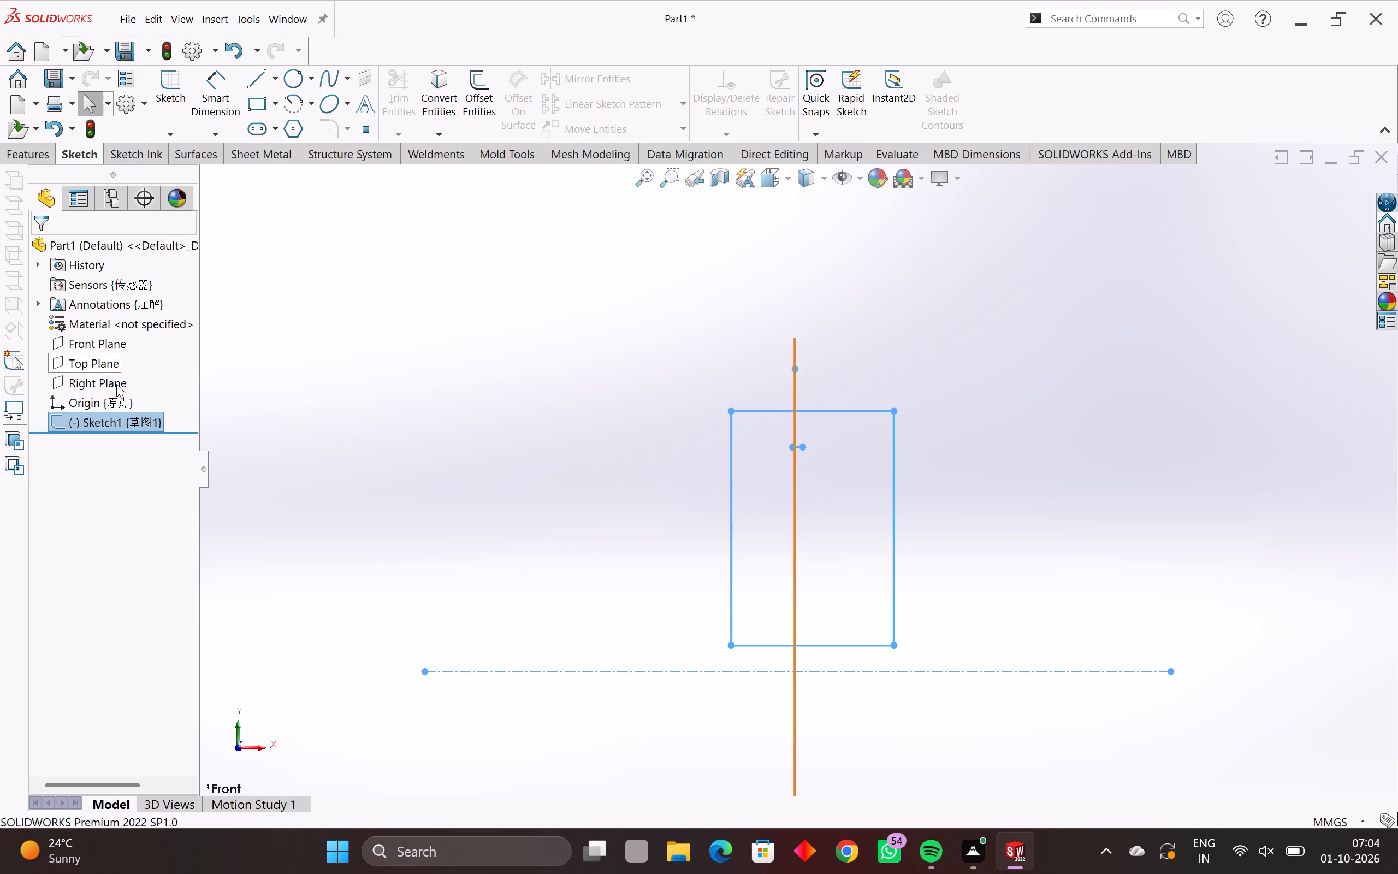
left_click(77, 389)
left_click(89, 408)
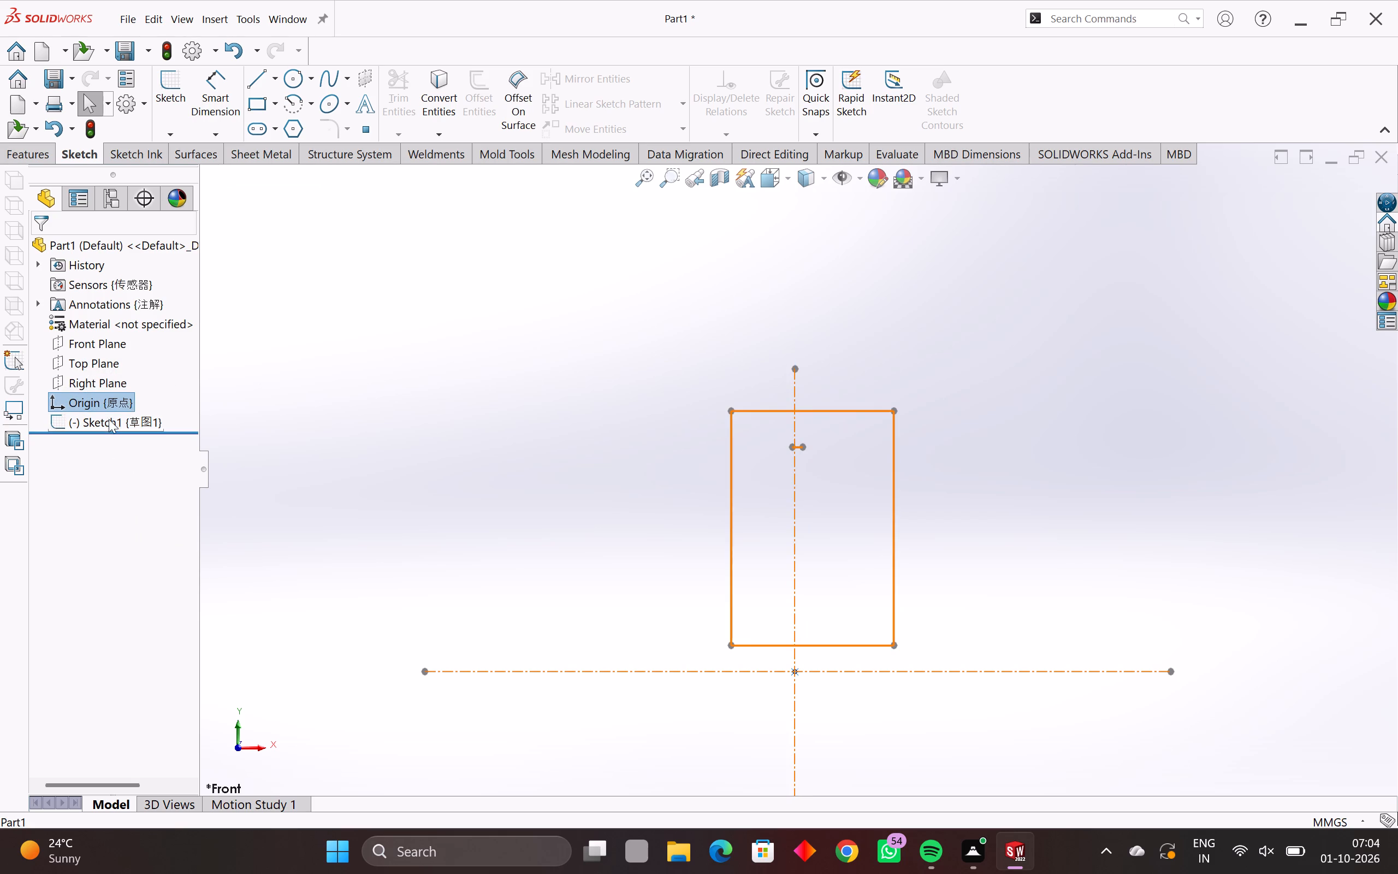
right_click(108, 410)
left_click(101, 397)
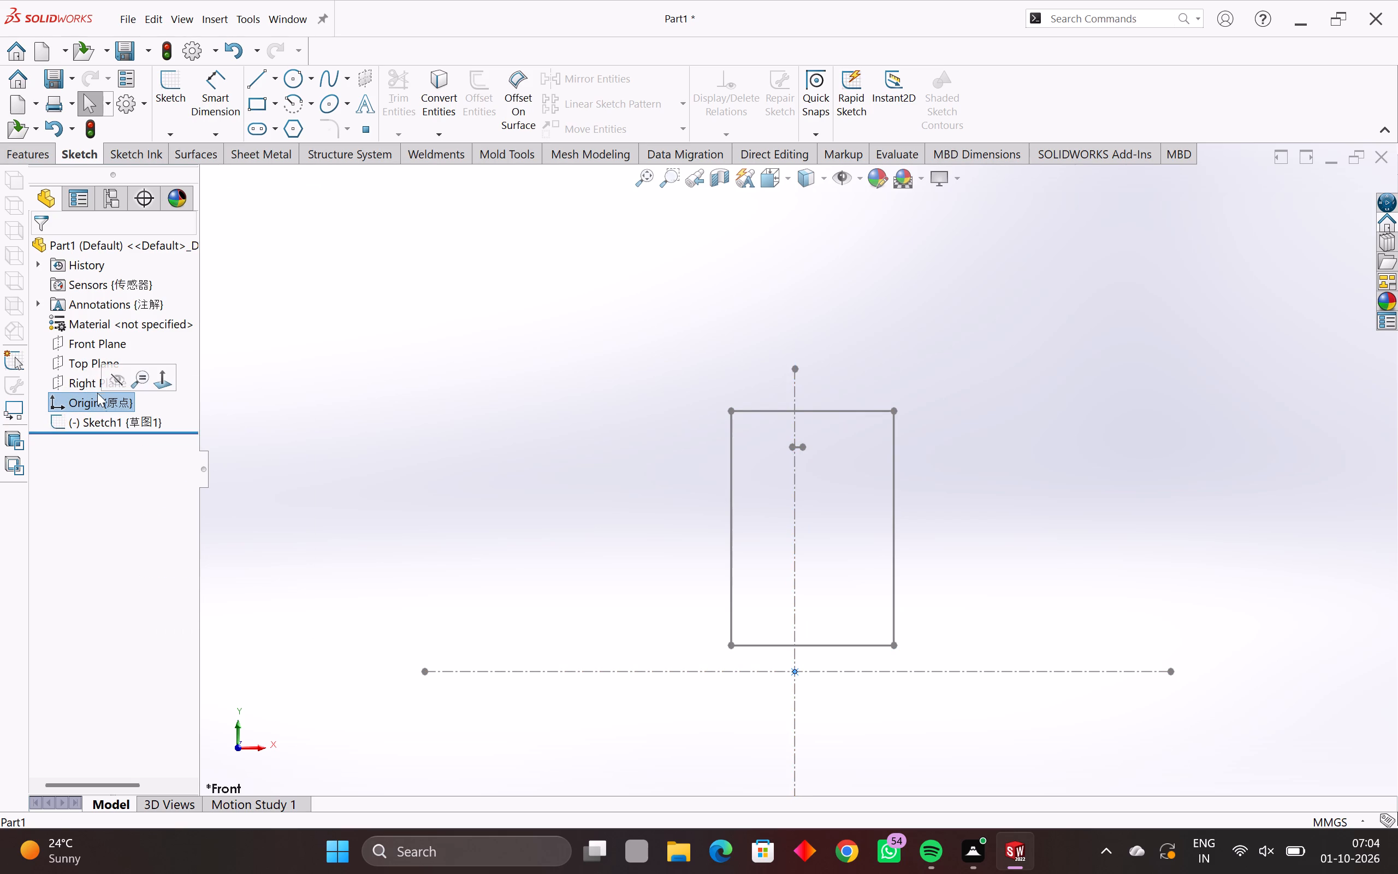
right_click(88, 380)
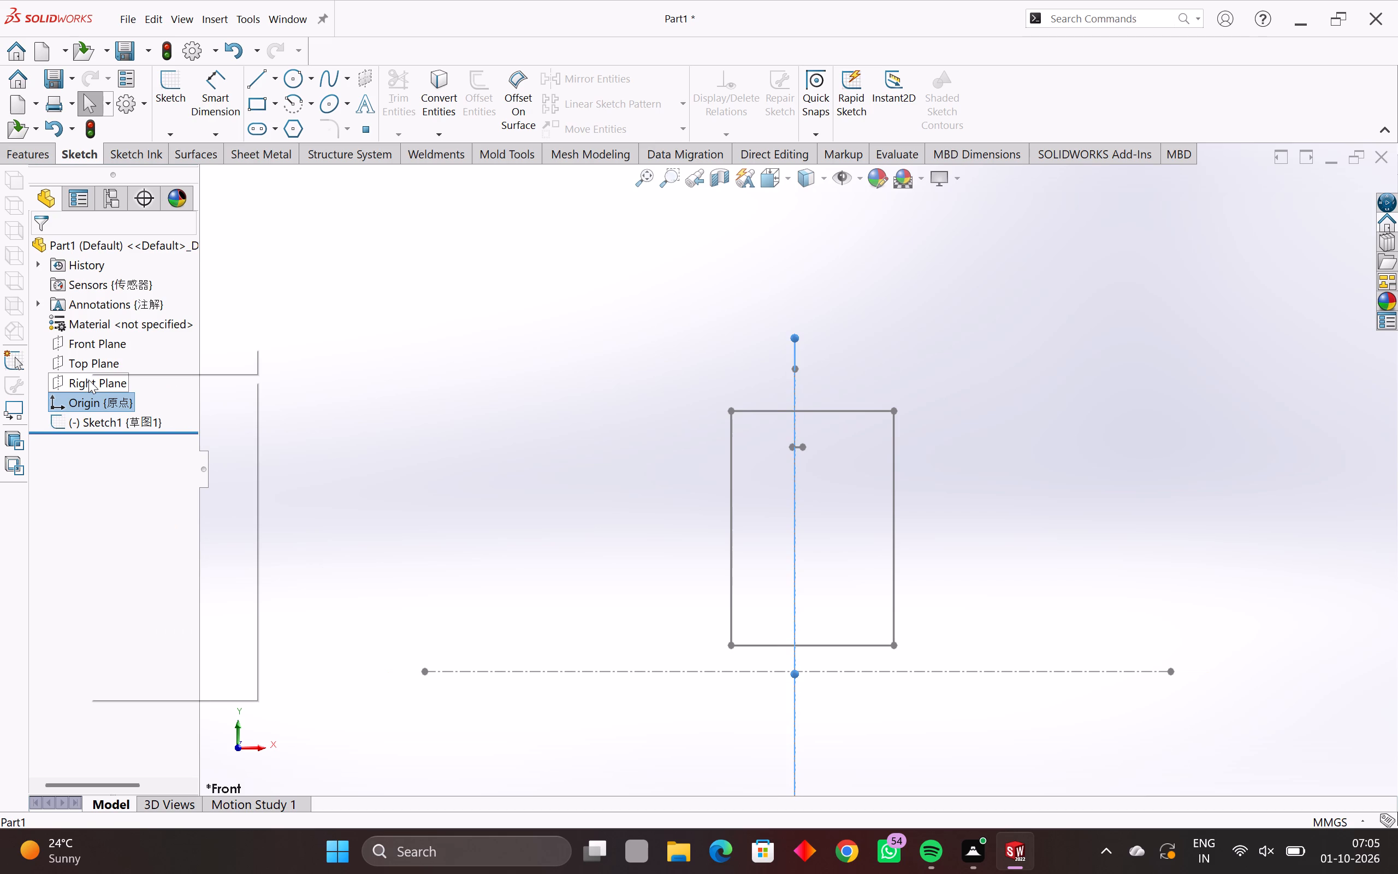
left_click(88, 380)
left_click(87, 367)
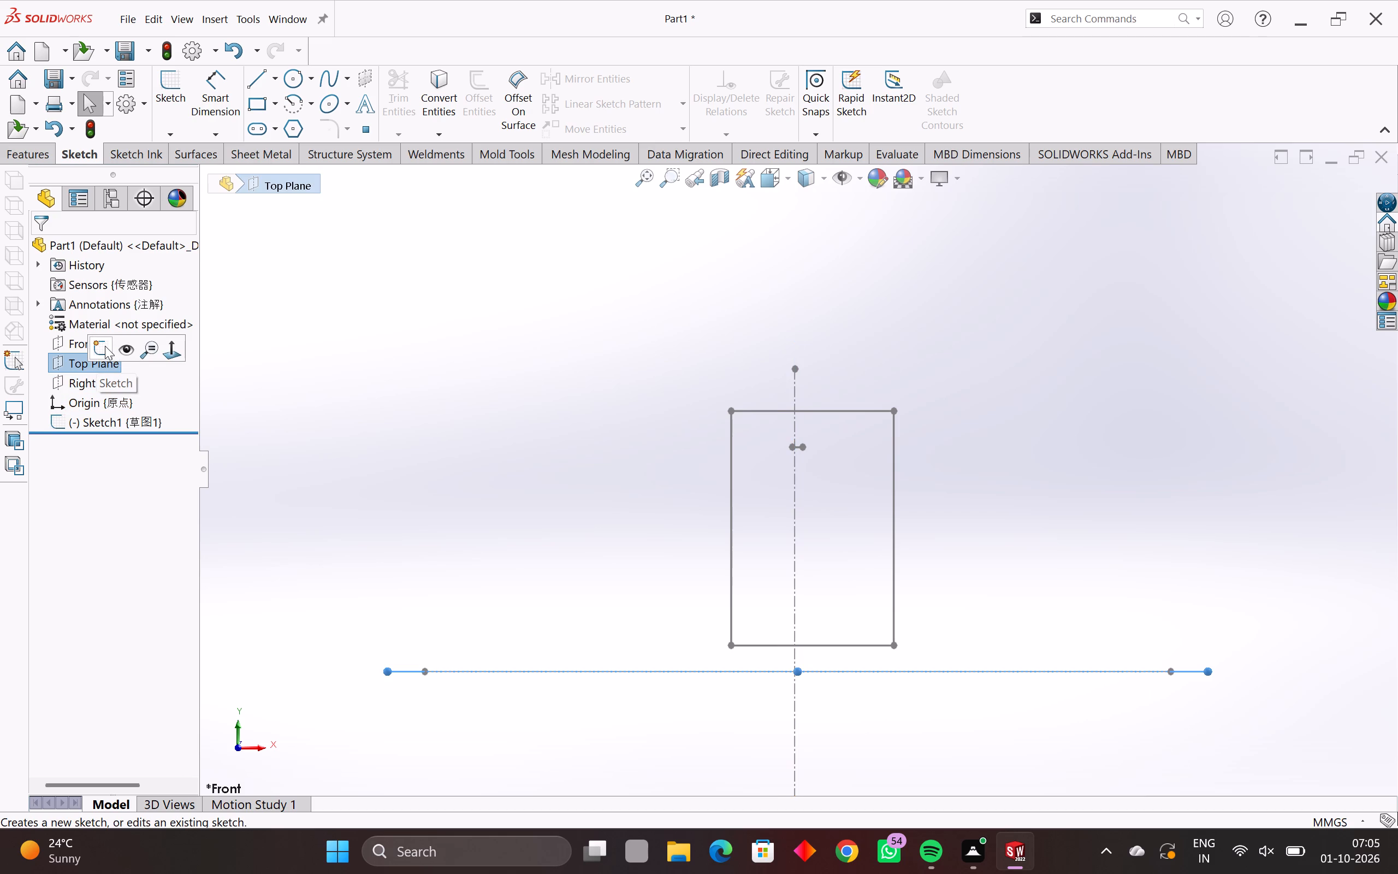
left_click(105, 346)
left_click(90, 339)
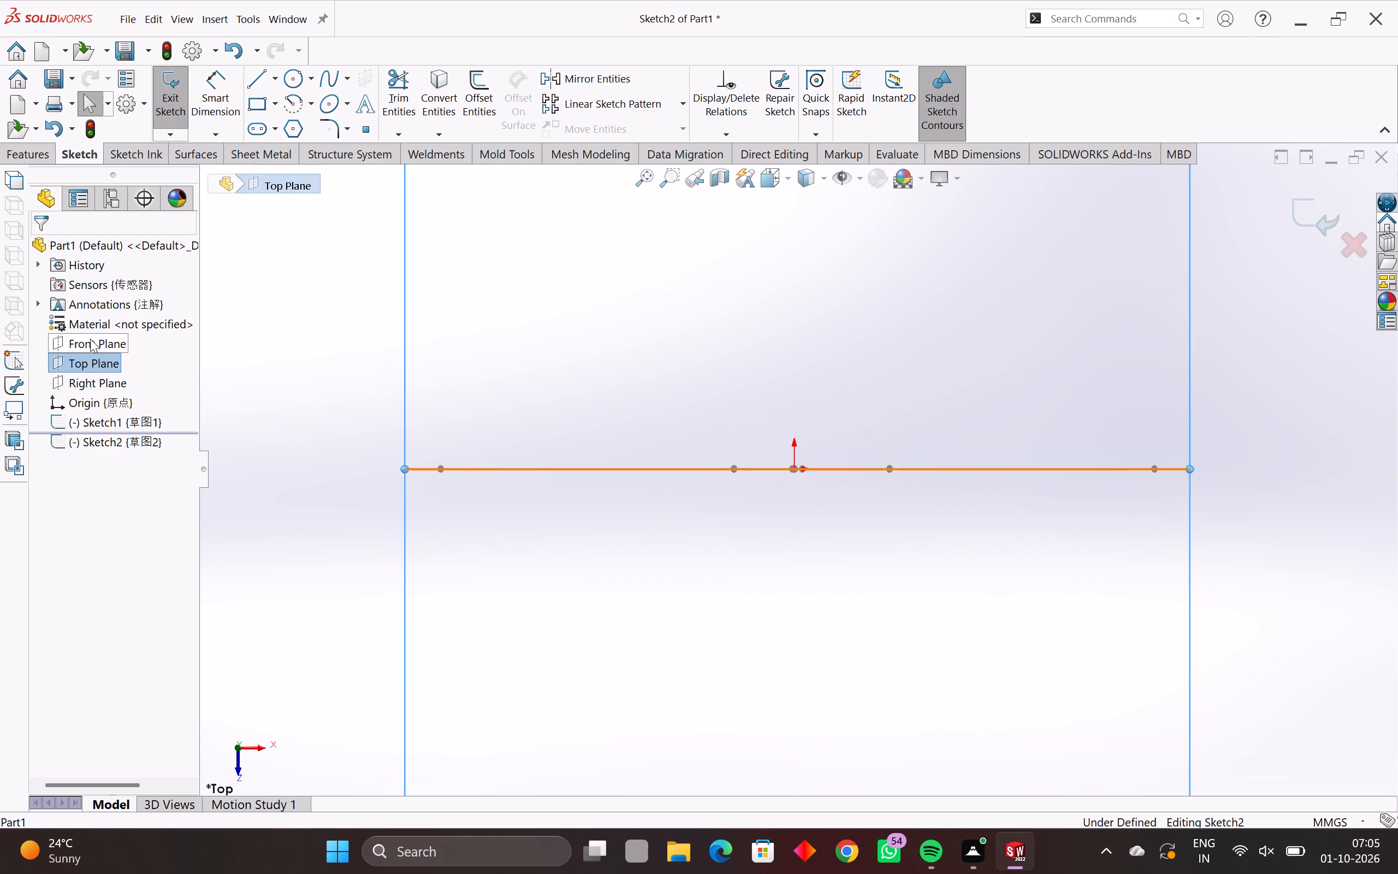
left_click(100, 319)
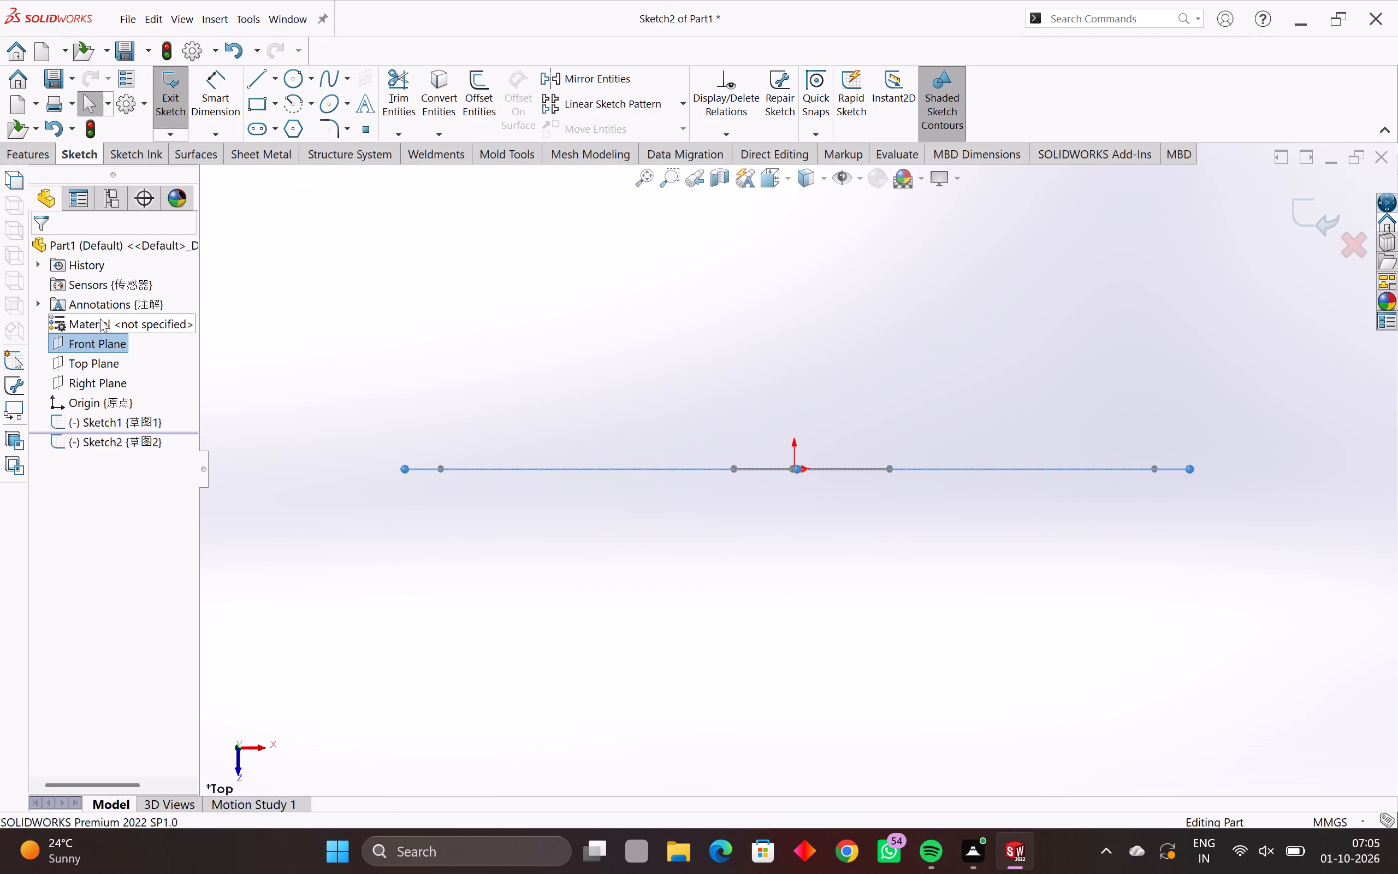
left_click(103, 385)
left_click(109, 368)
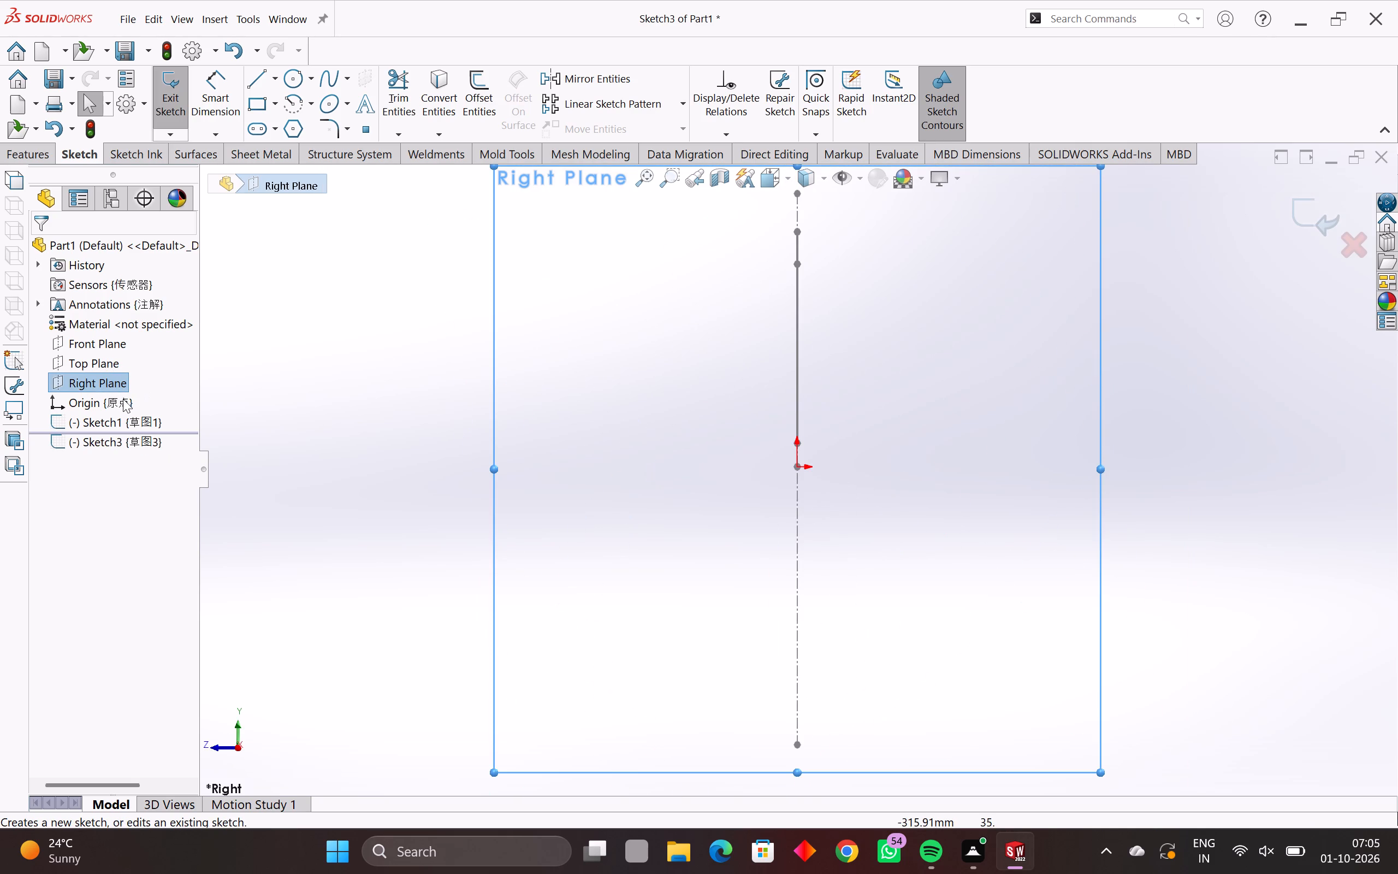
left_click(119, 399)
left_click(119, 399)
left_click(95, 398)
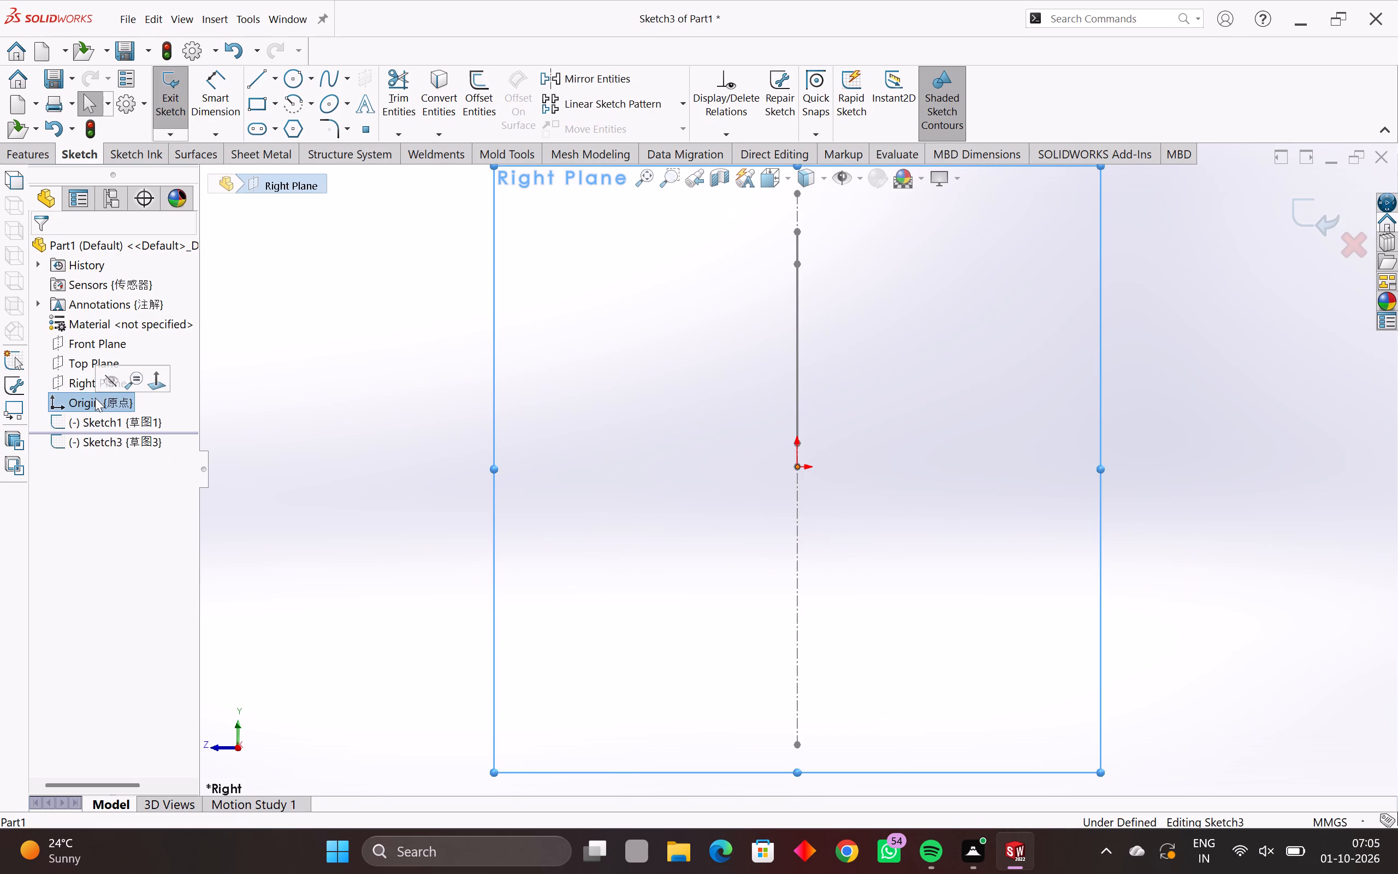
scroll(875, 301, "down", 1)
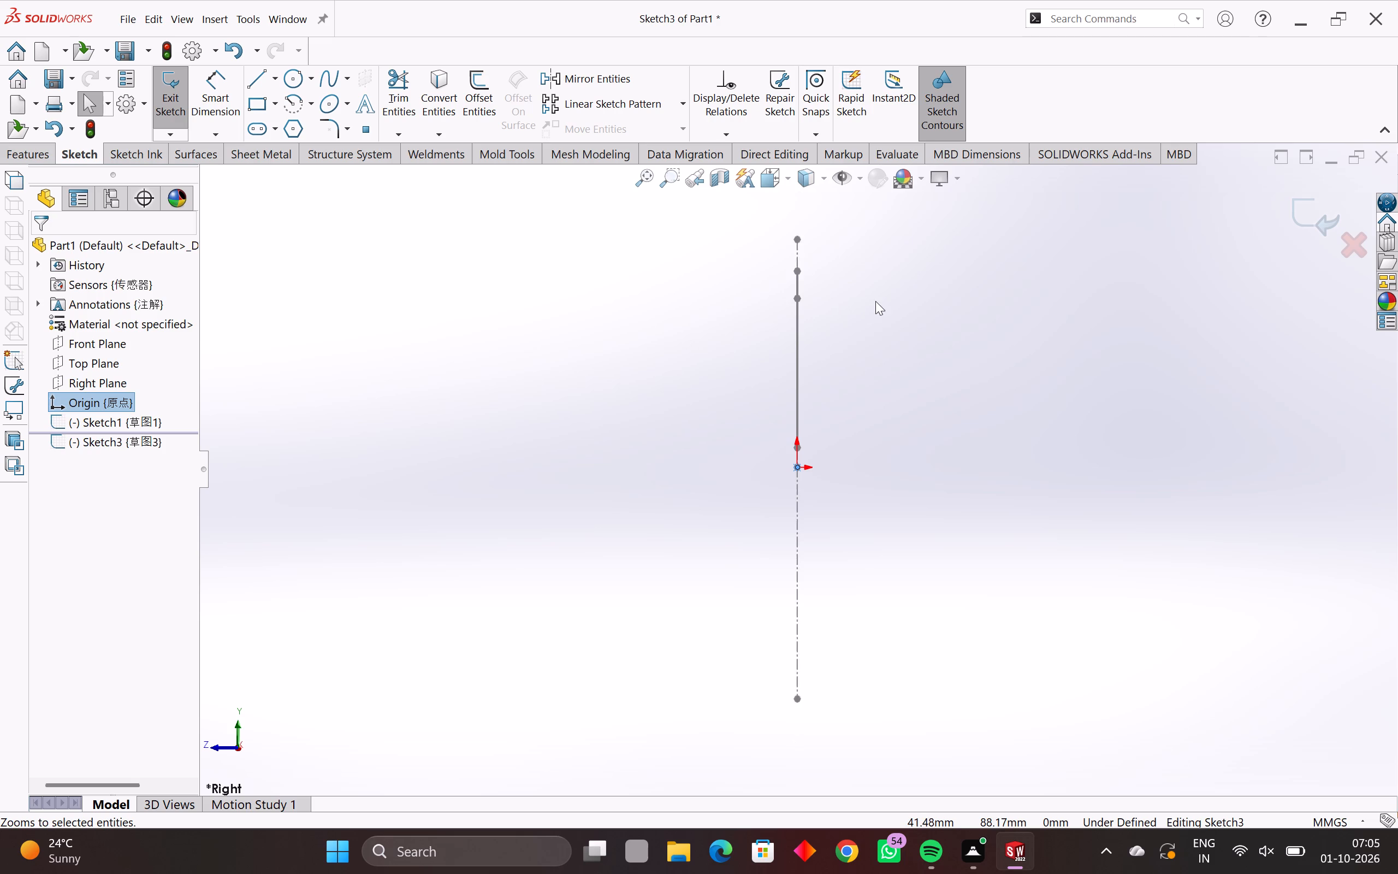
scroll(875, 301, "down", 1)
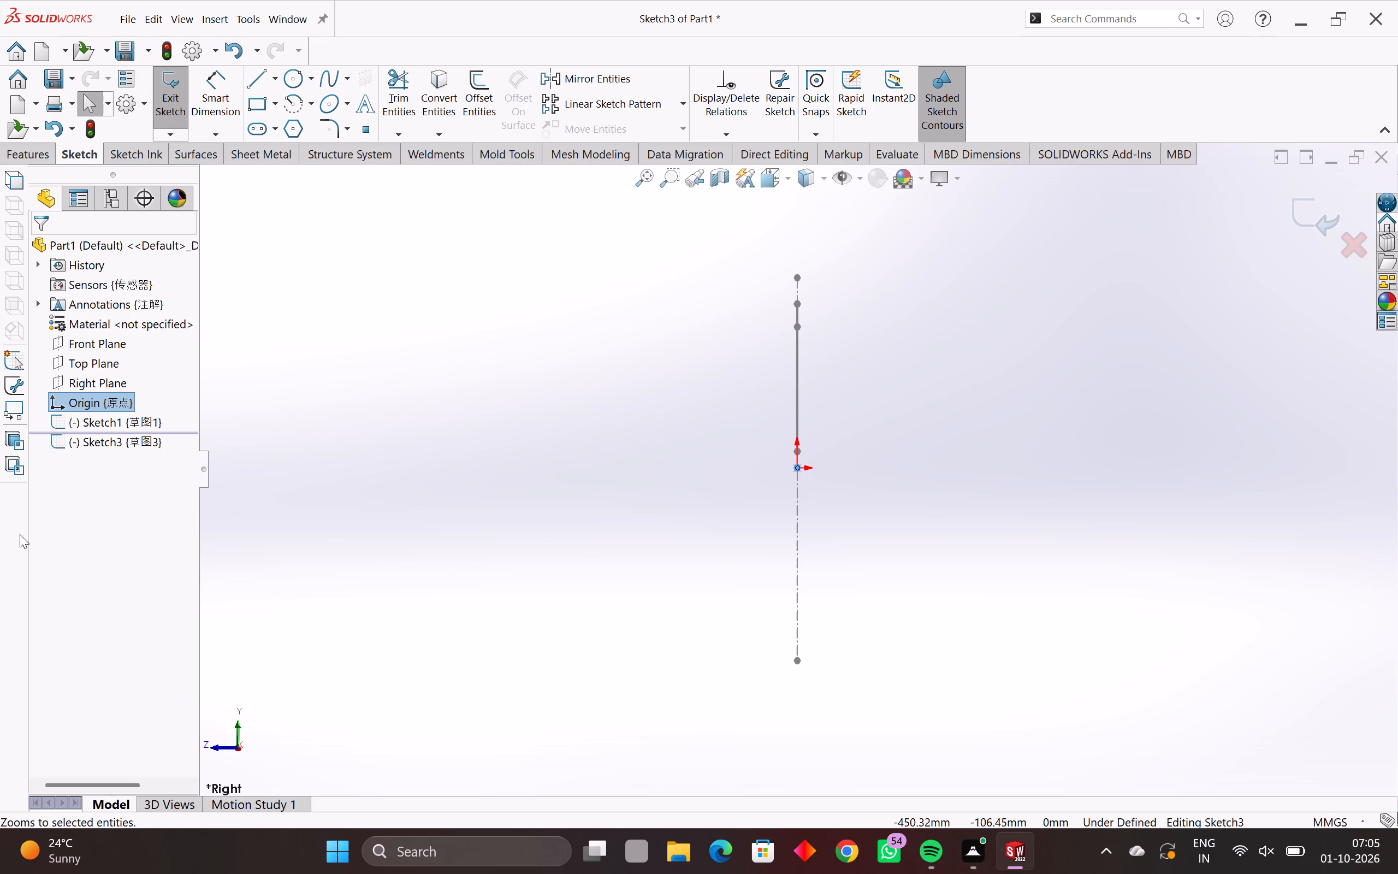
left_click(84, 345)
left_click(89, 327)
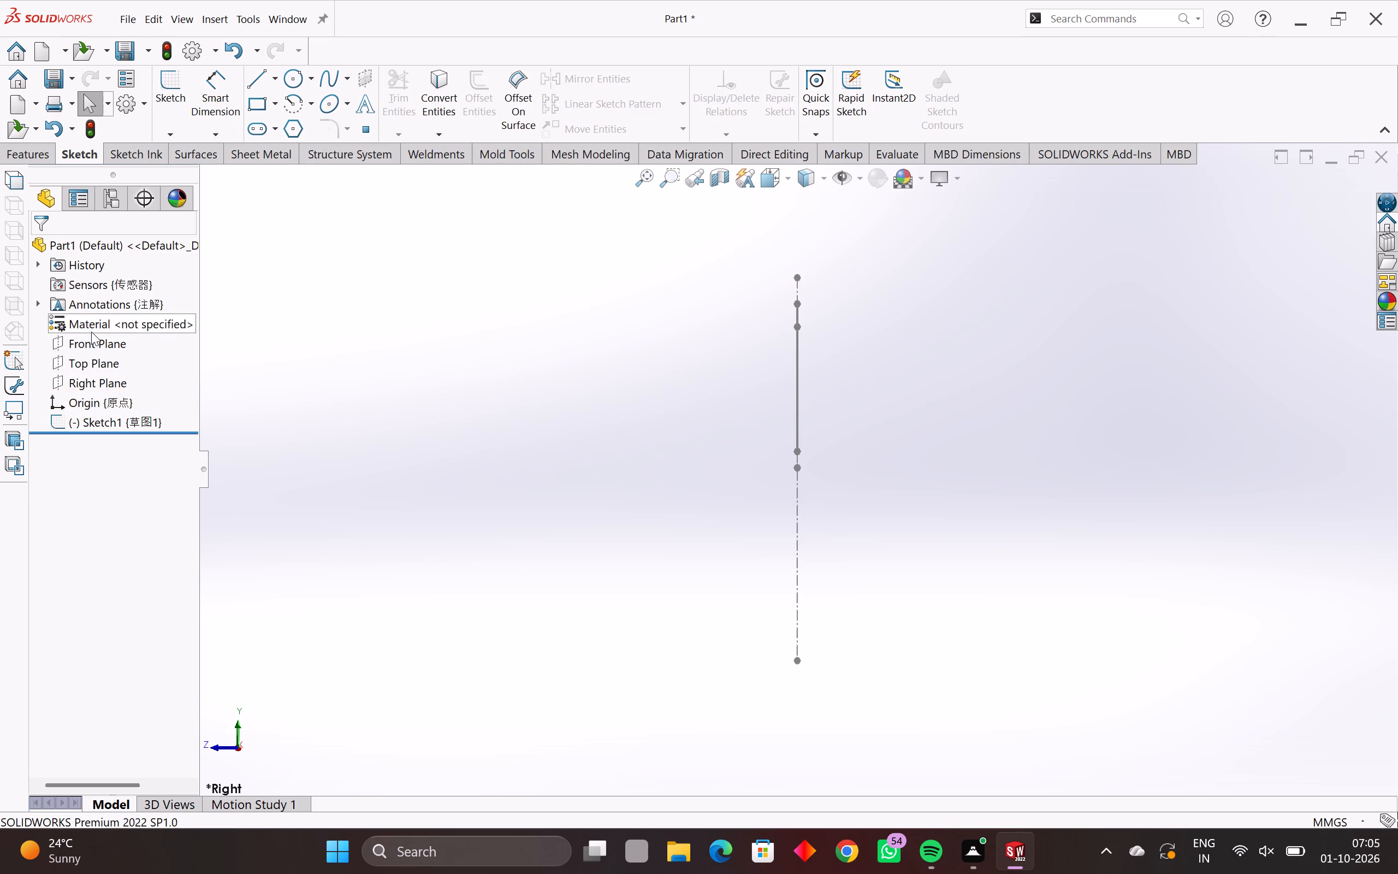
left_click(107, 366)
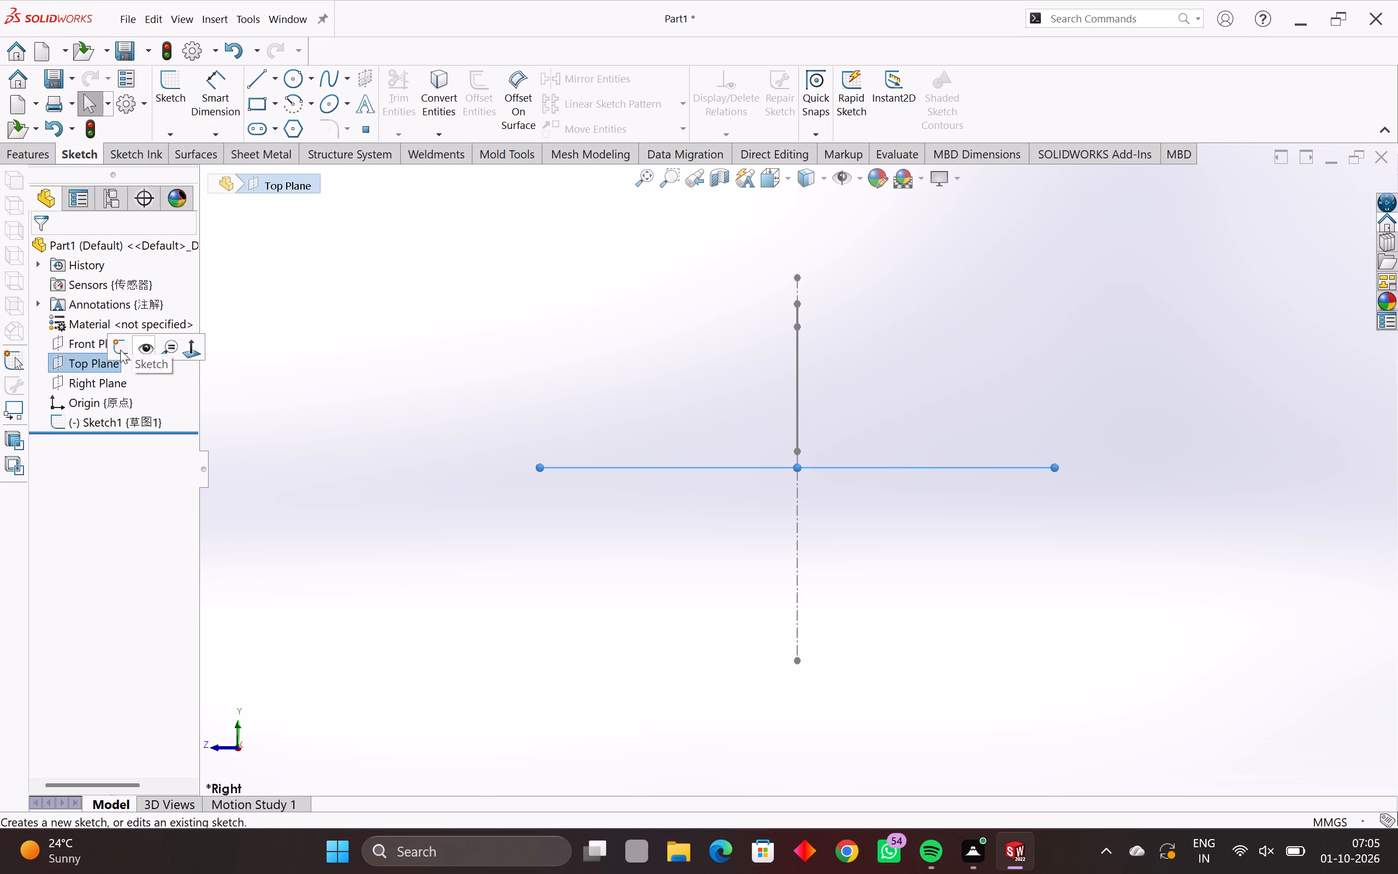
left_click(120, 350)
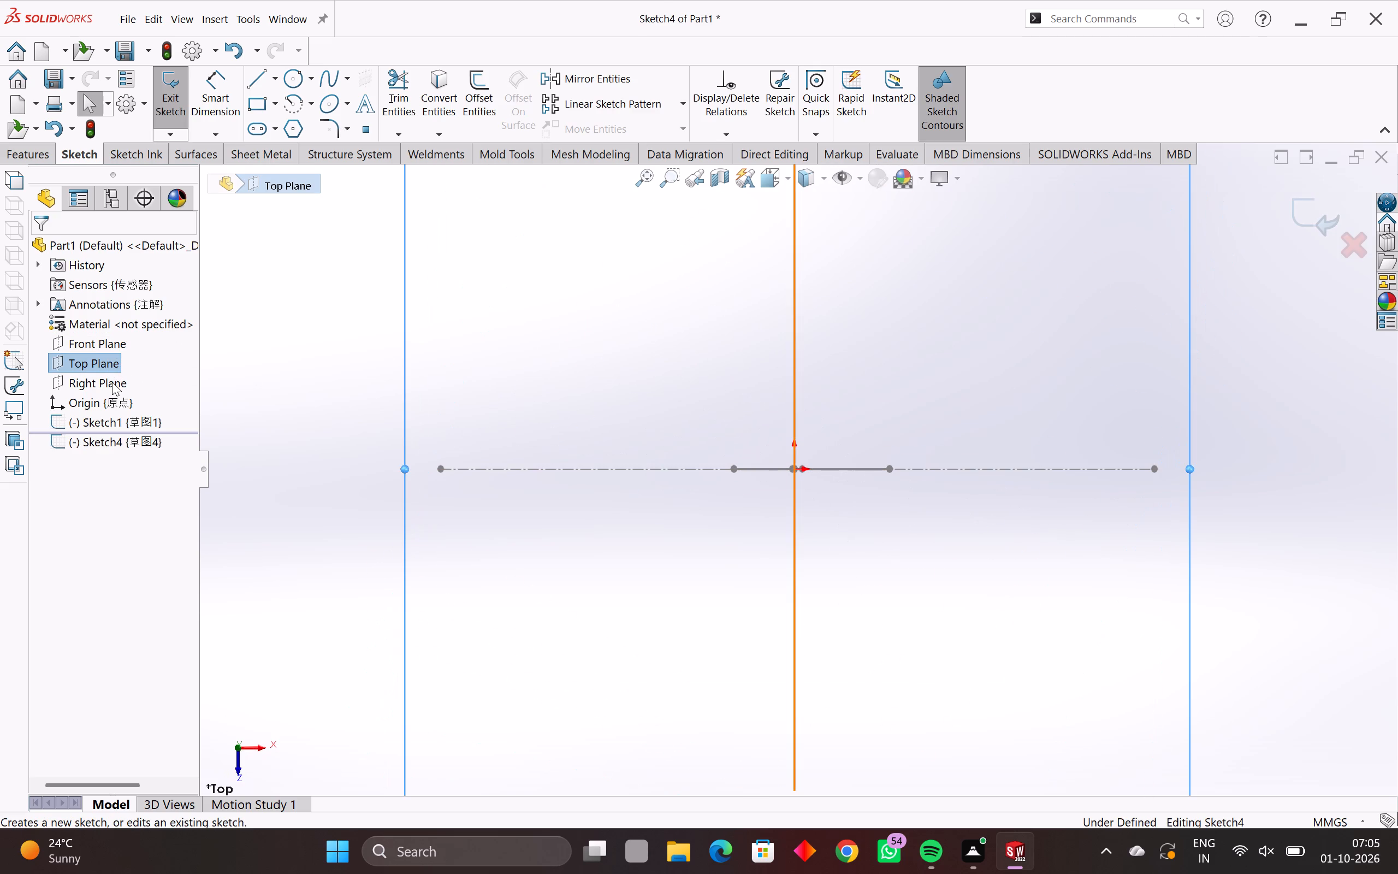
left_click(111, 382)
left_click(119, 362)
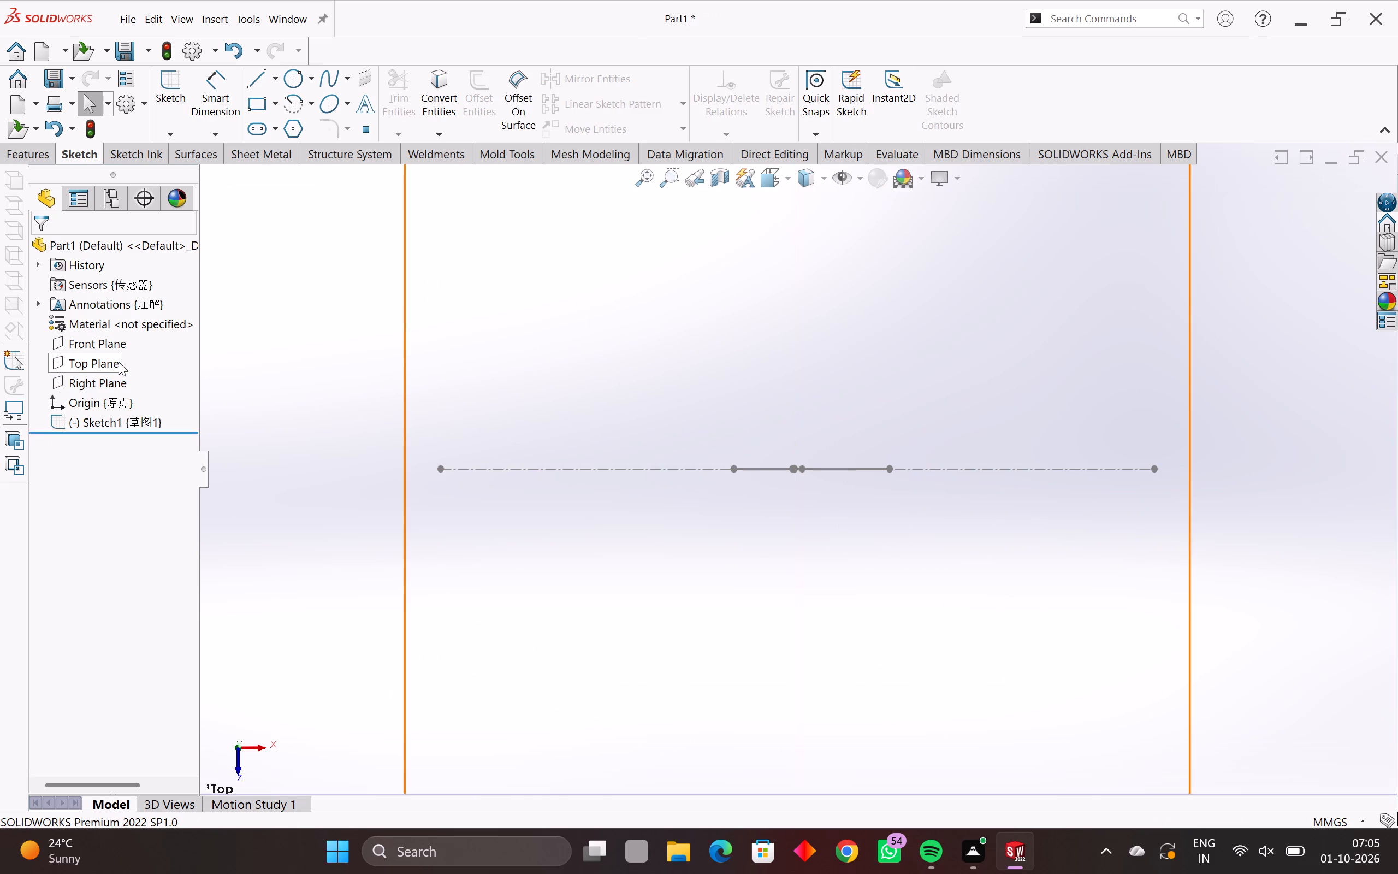
Restore the front view and reopen Sketch1, containing the rectangular profile, for editing.
left_click(238, 762)
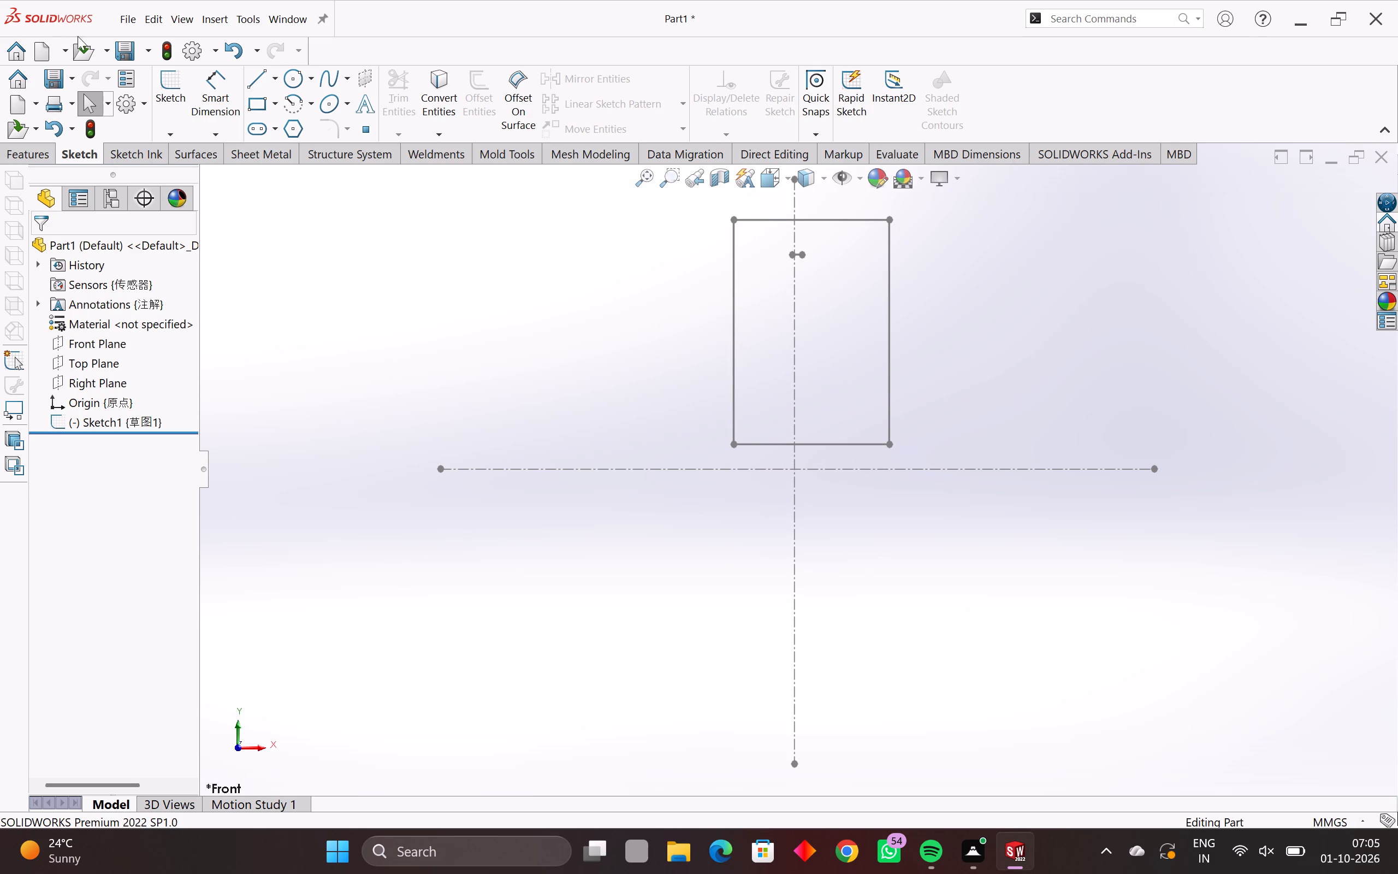
left_click_drag(161, 73, 171, 73)
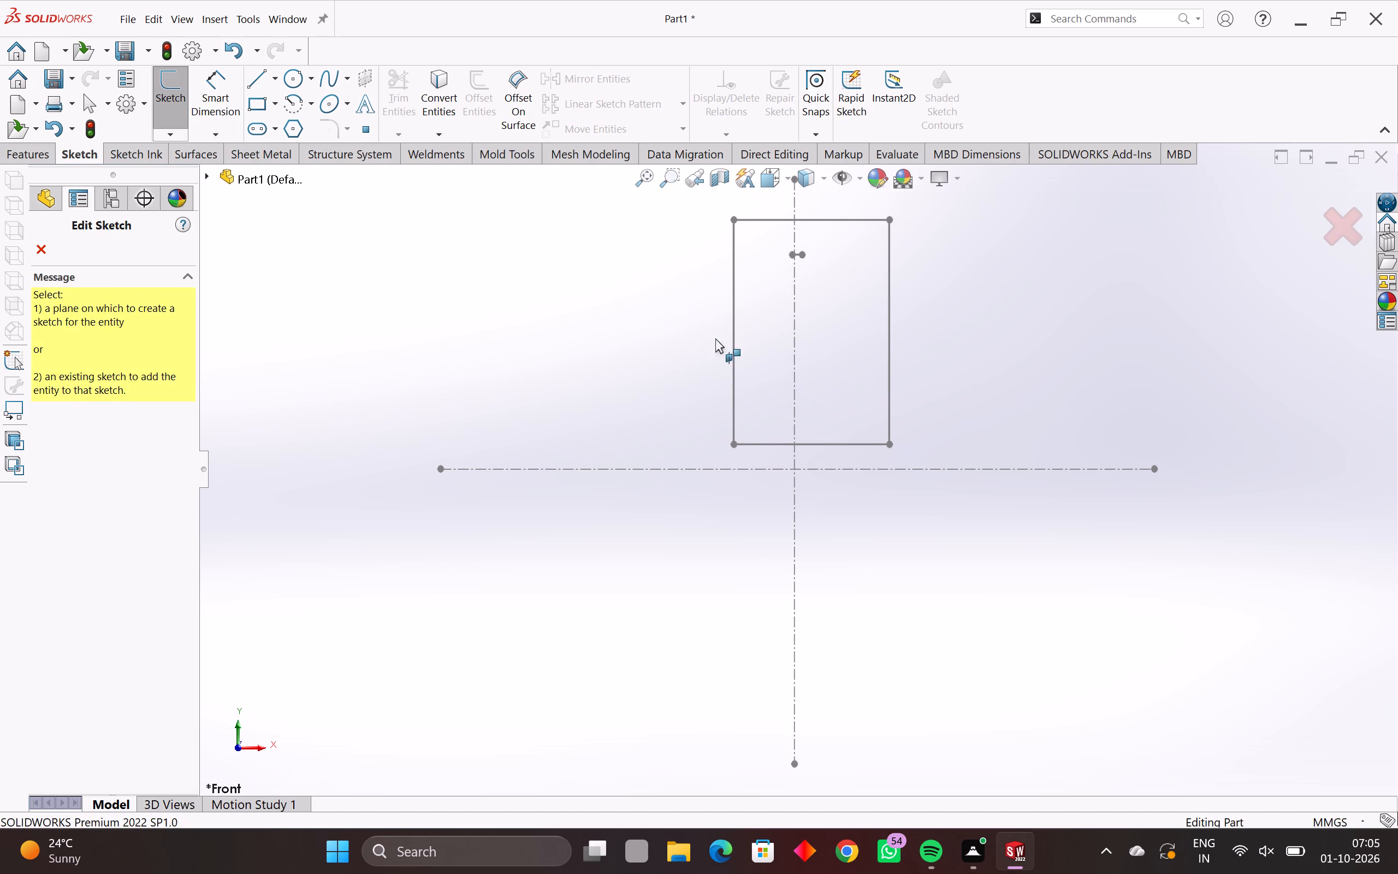
left_click(745, 334)
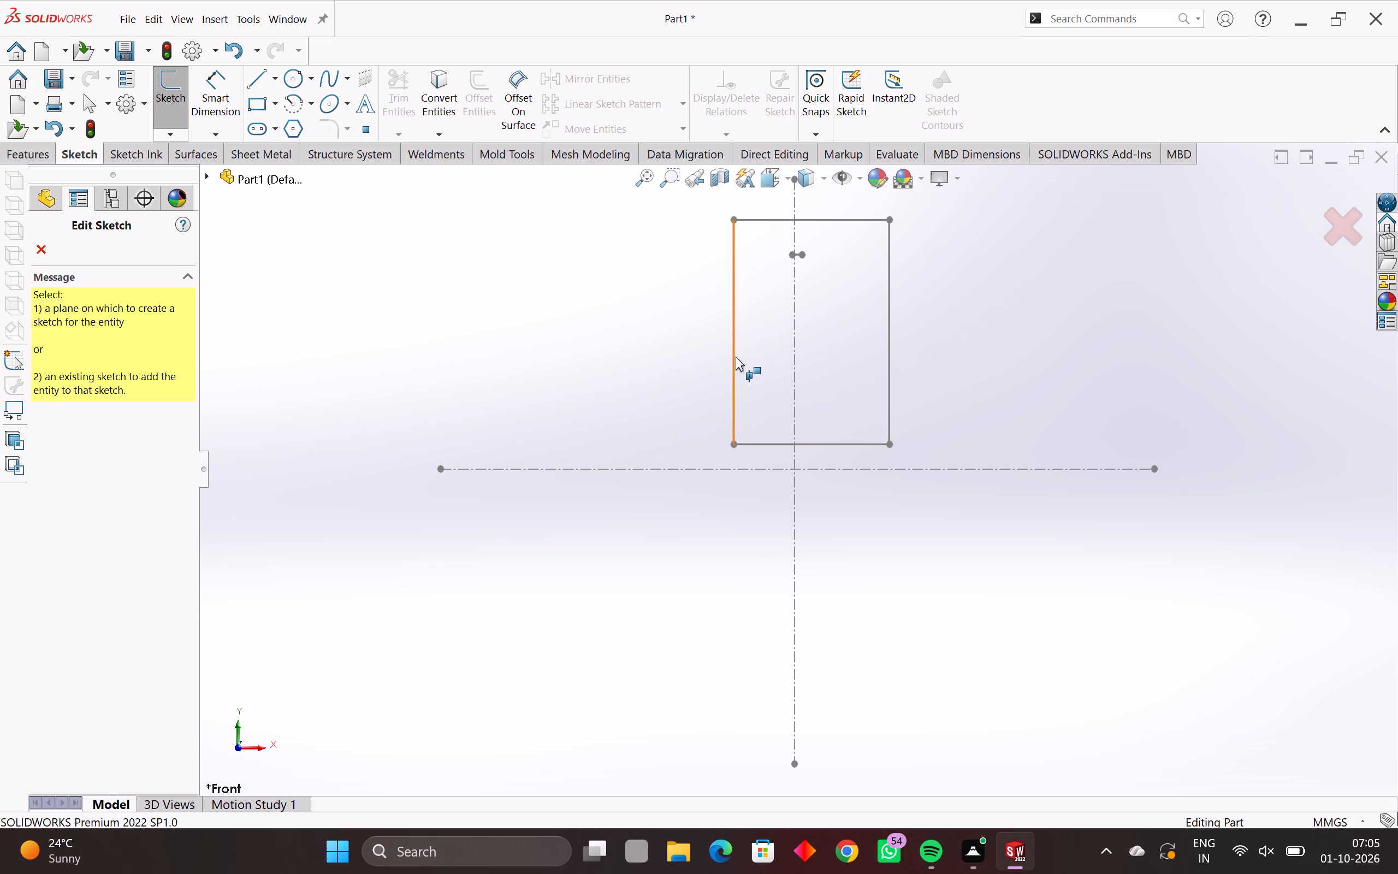
left_click(736, 356, "ctrl")
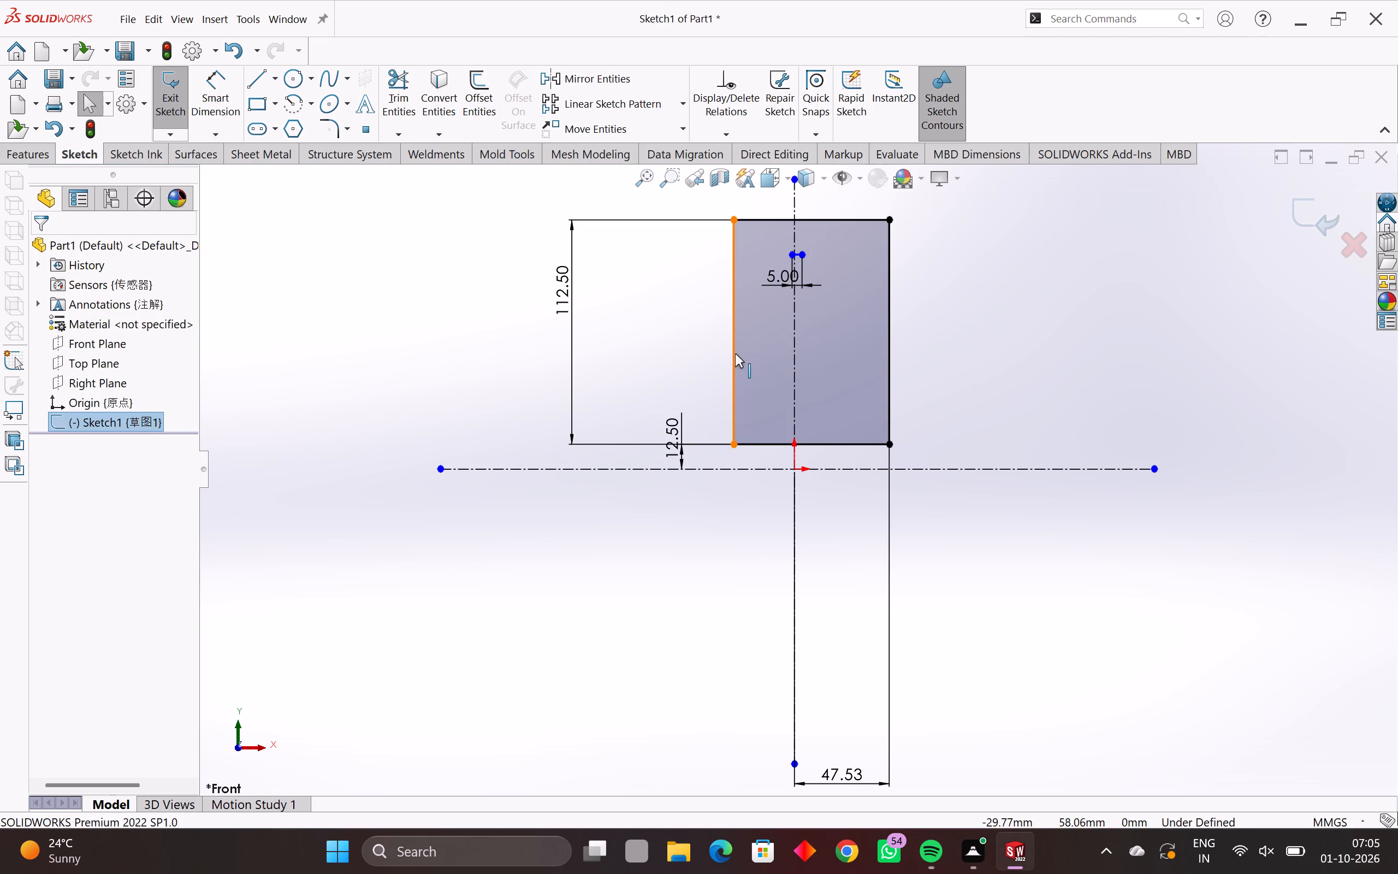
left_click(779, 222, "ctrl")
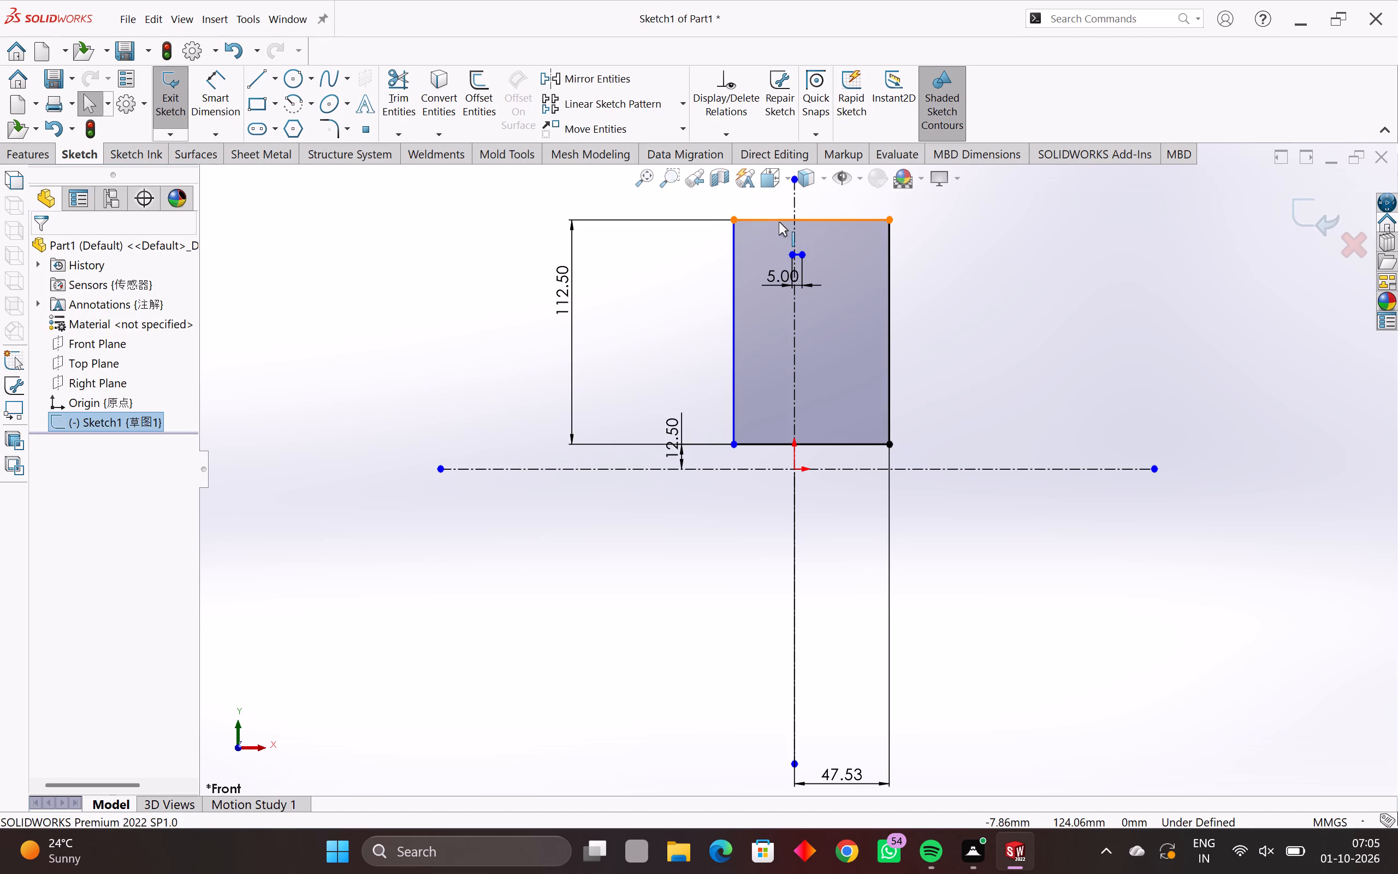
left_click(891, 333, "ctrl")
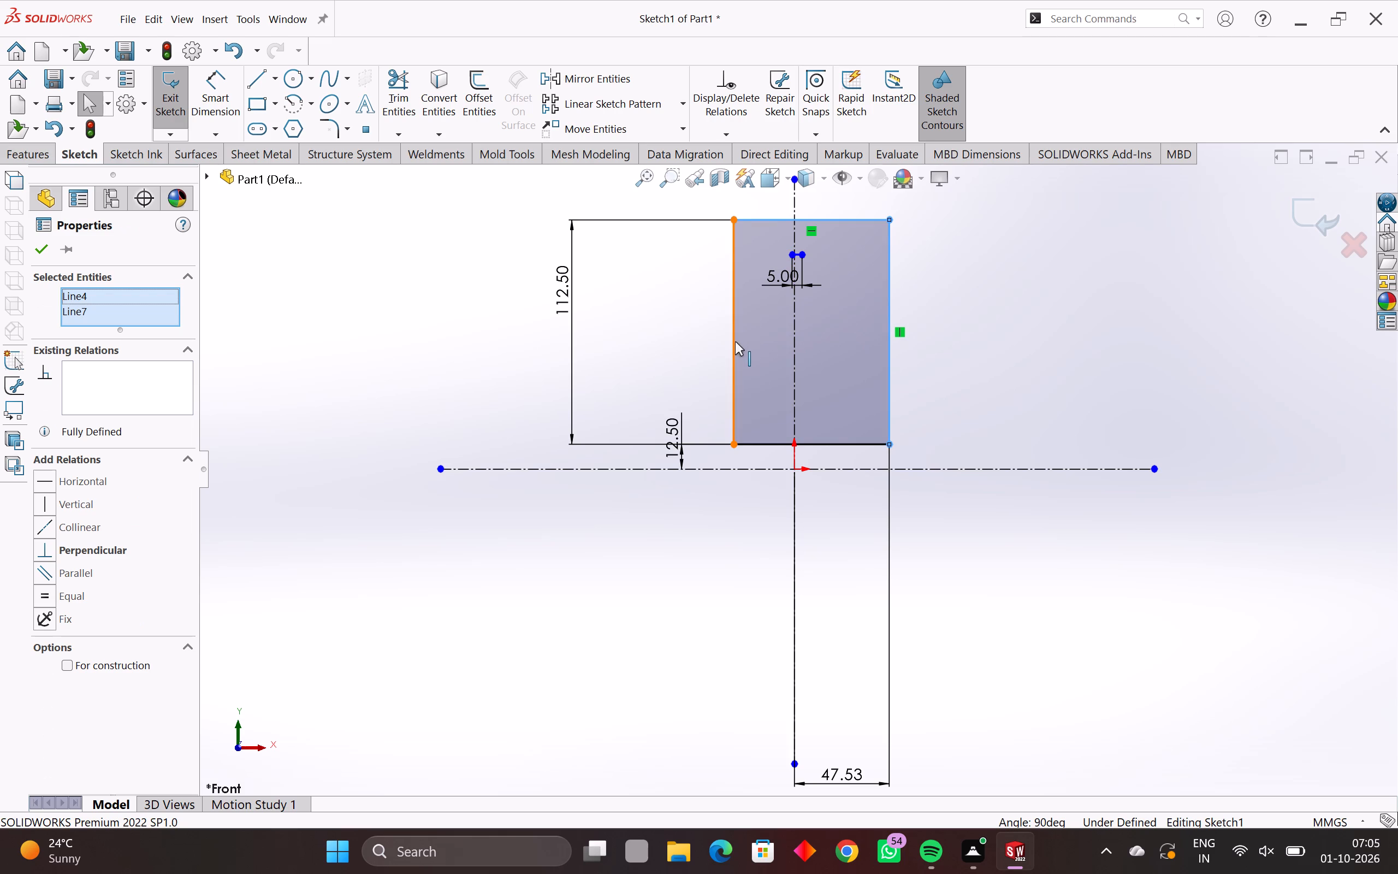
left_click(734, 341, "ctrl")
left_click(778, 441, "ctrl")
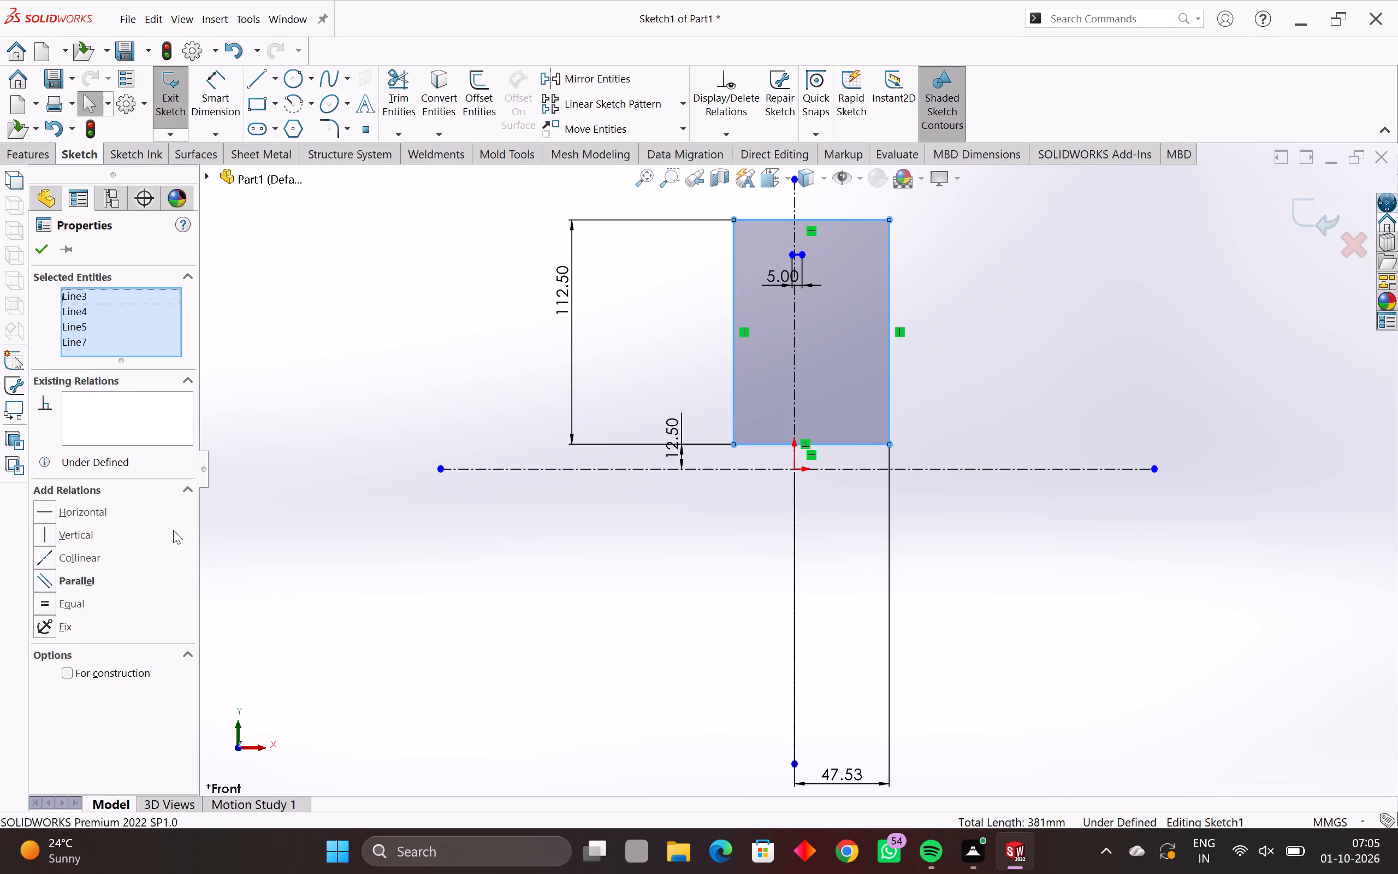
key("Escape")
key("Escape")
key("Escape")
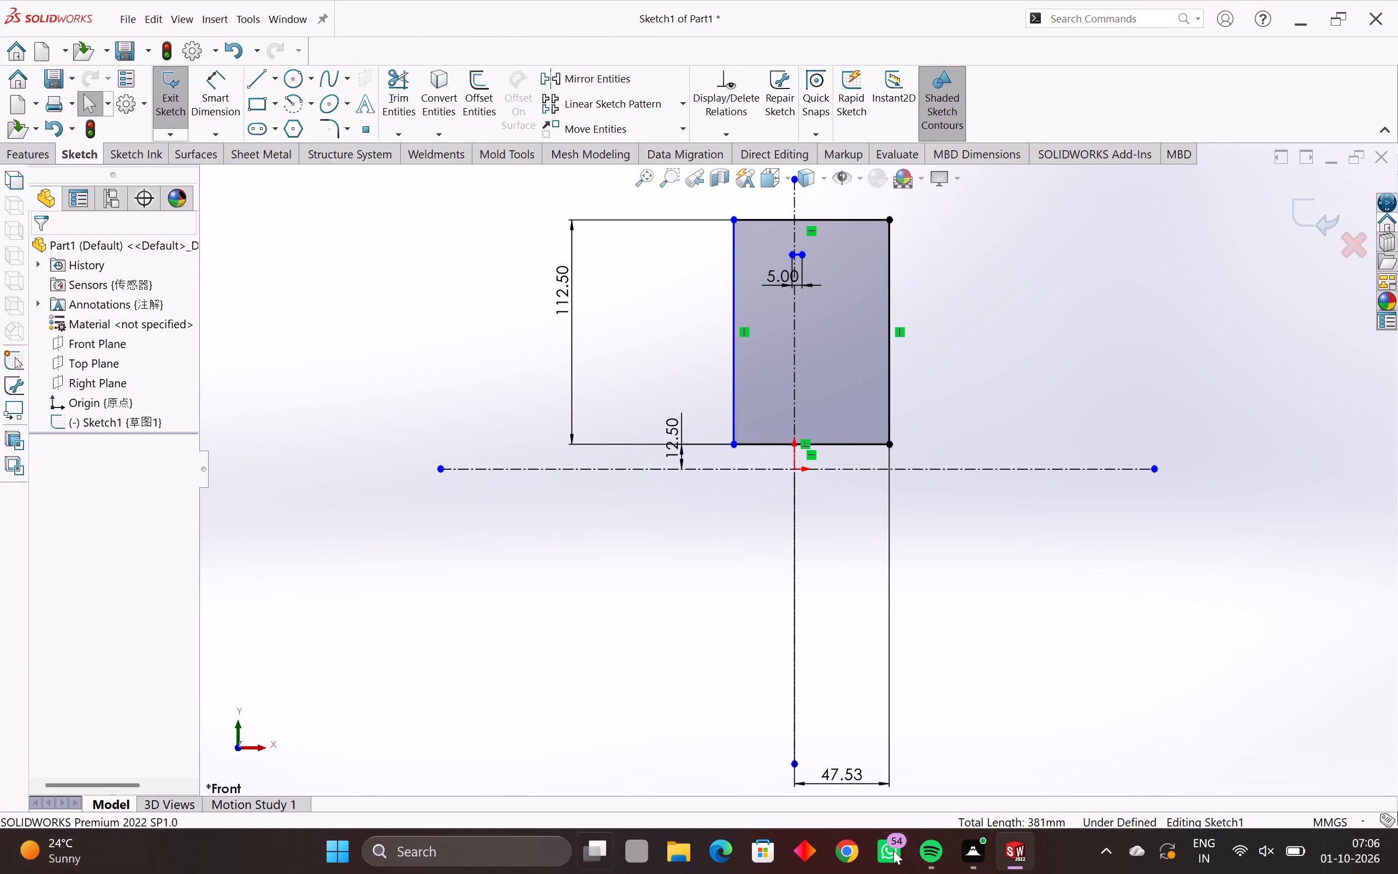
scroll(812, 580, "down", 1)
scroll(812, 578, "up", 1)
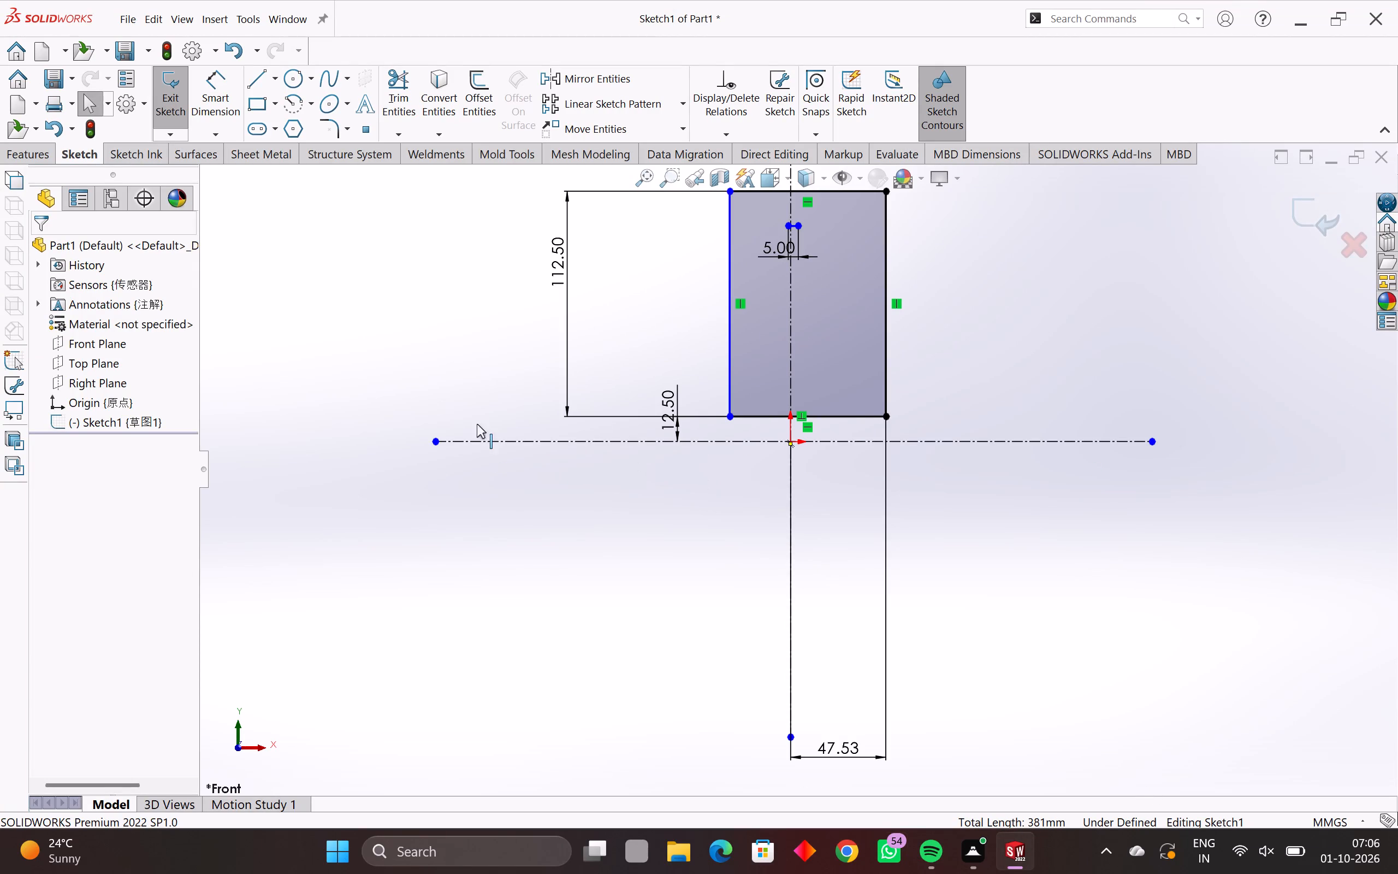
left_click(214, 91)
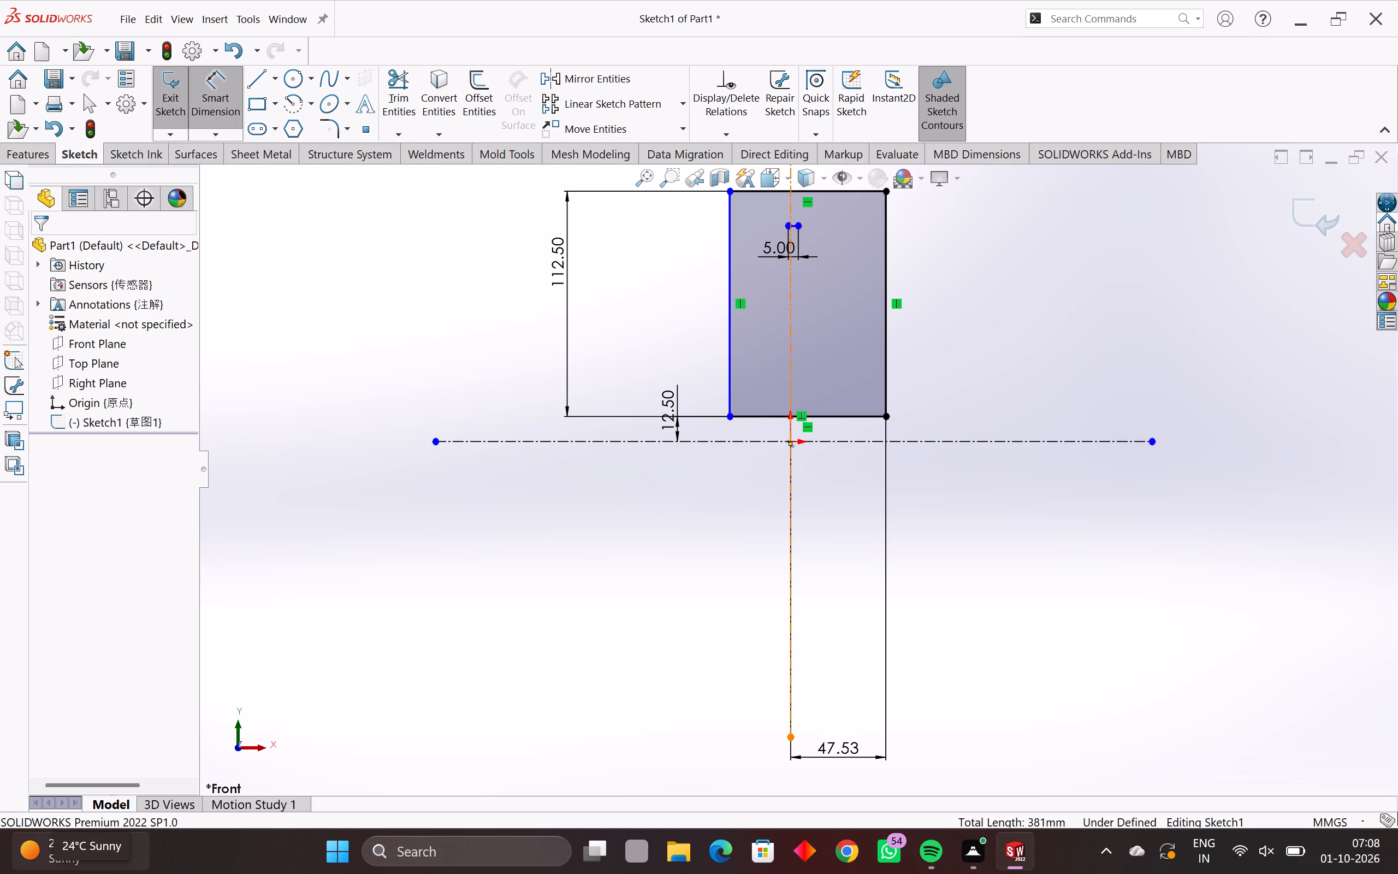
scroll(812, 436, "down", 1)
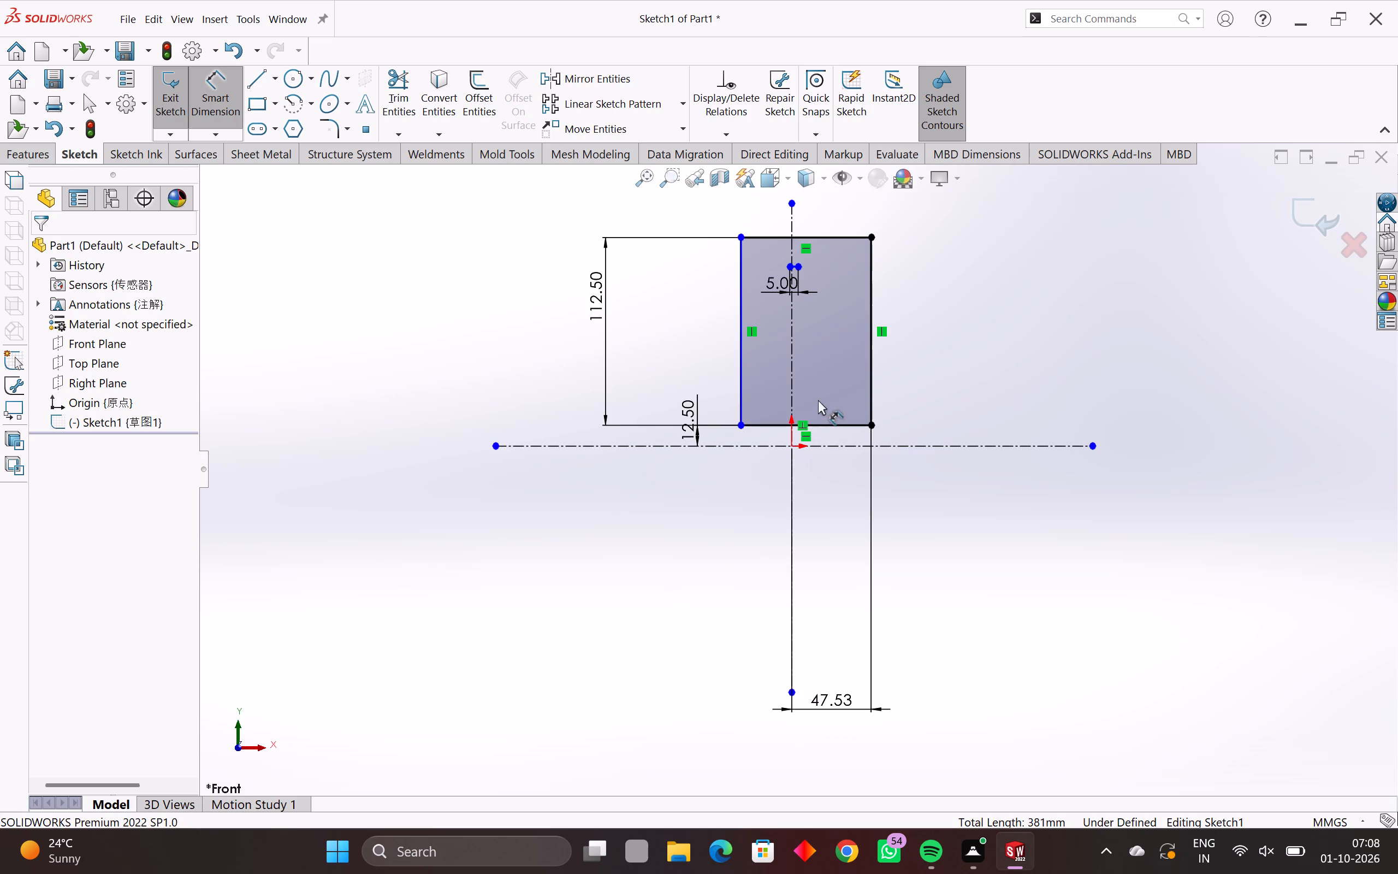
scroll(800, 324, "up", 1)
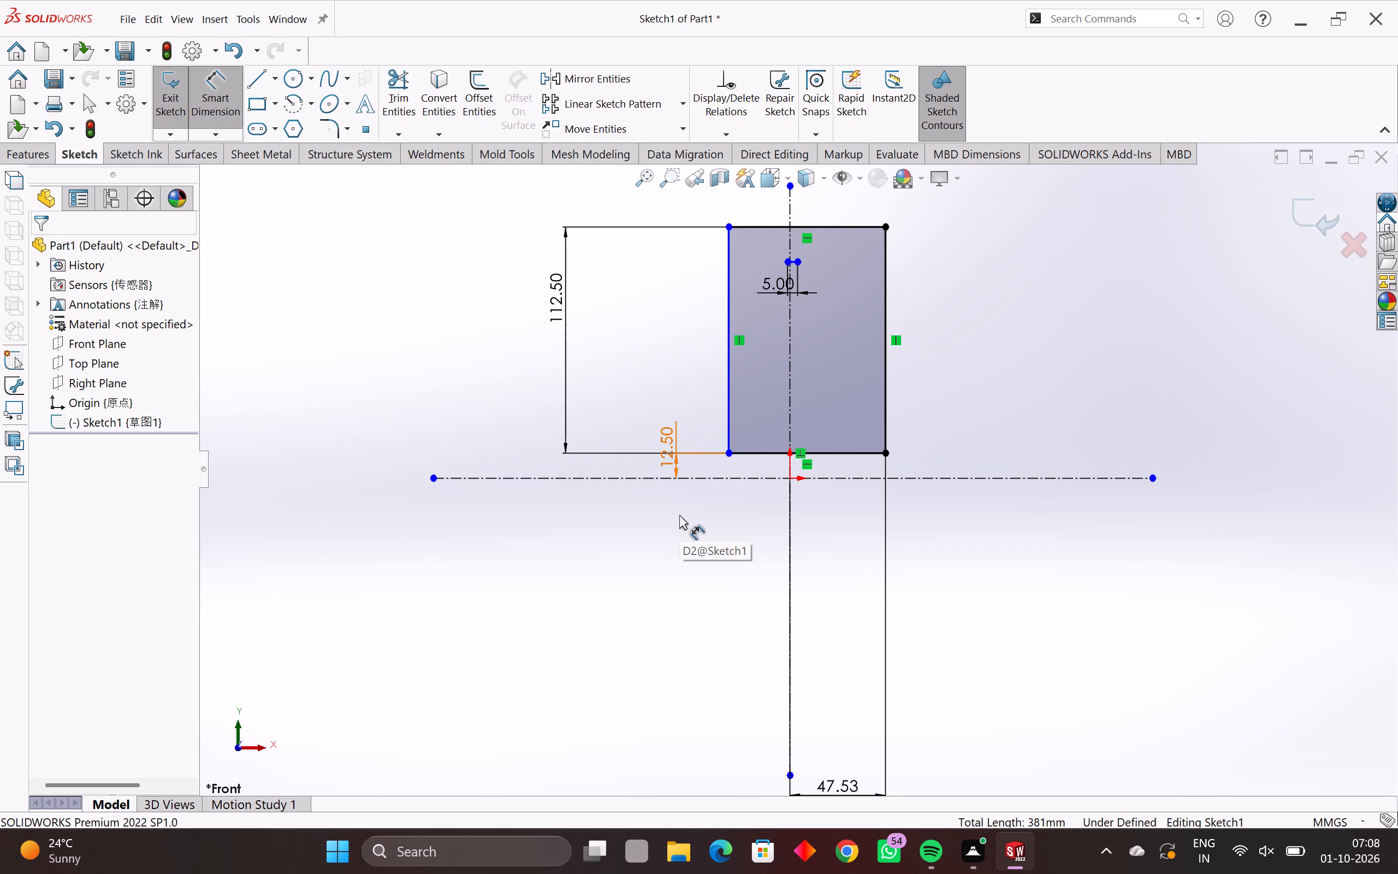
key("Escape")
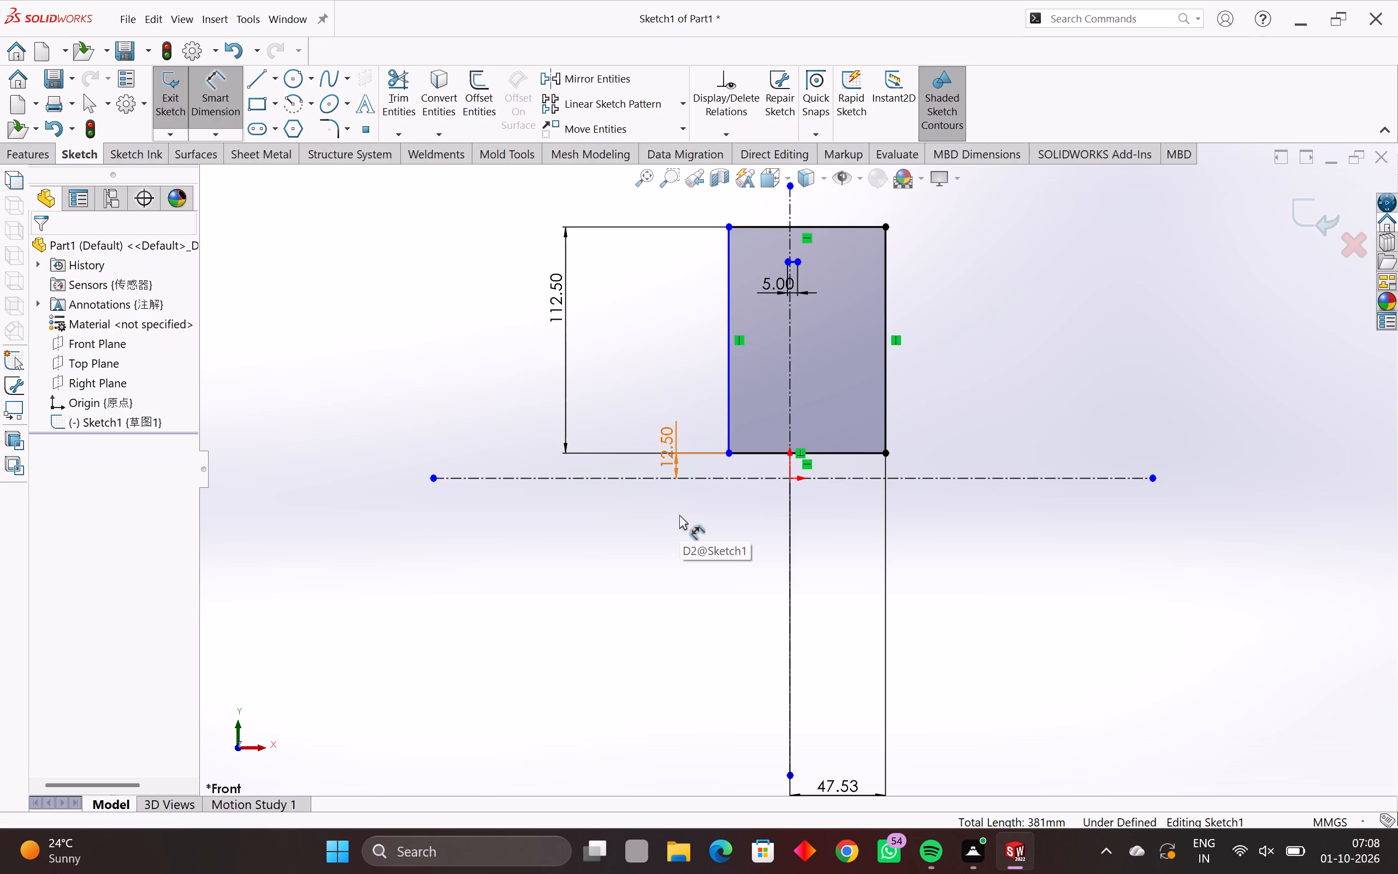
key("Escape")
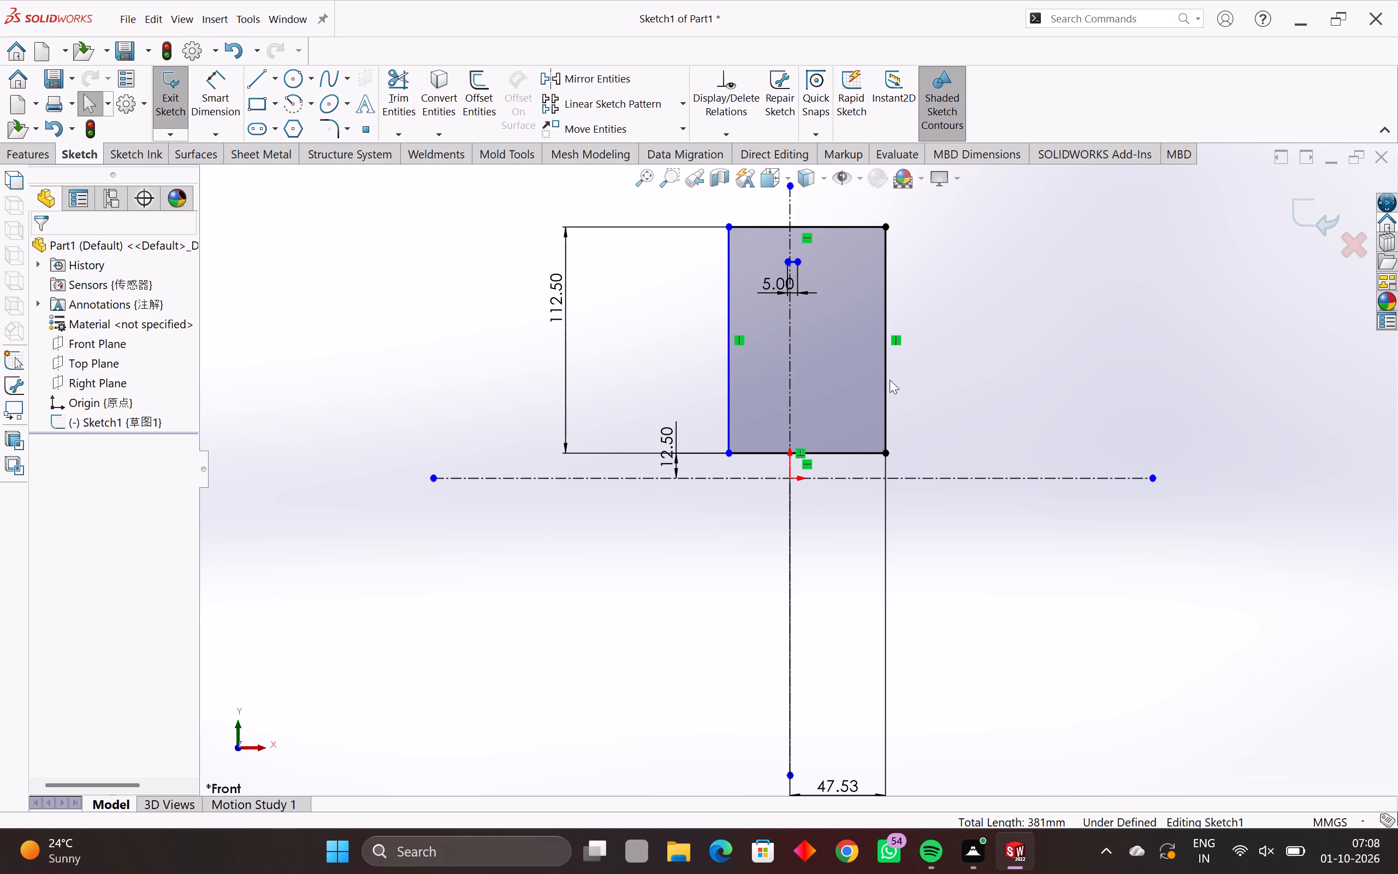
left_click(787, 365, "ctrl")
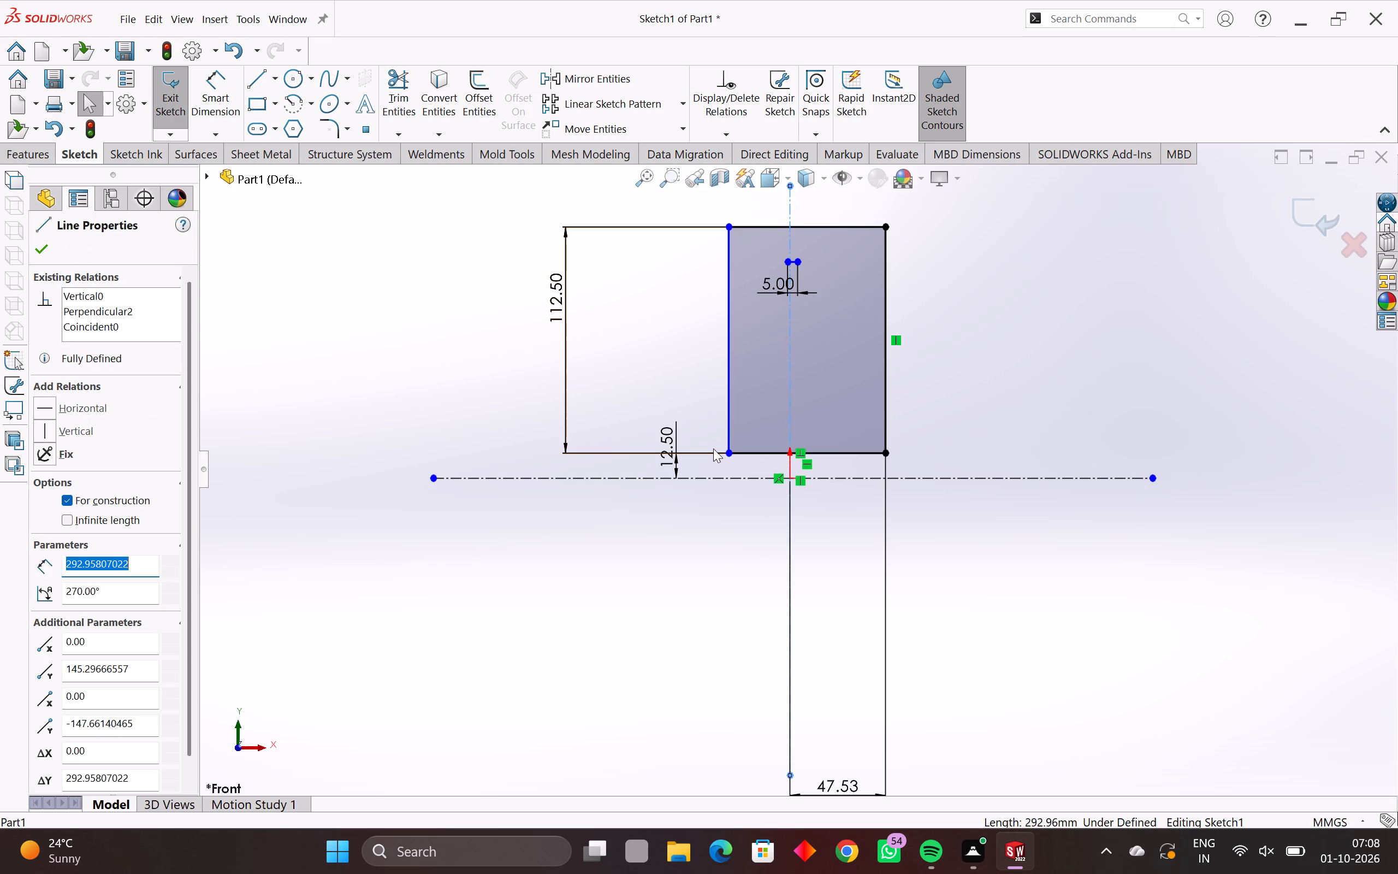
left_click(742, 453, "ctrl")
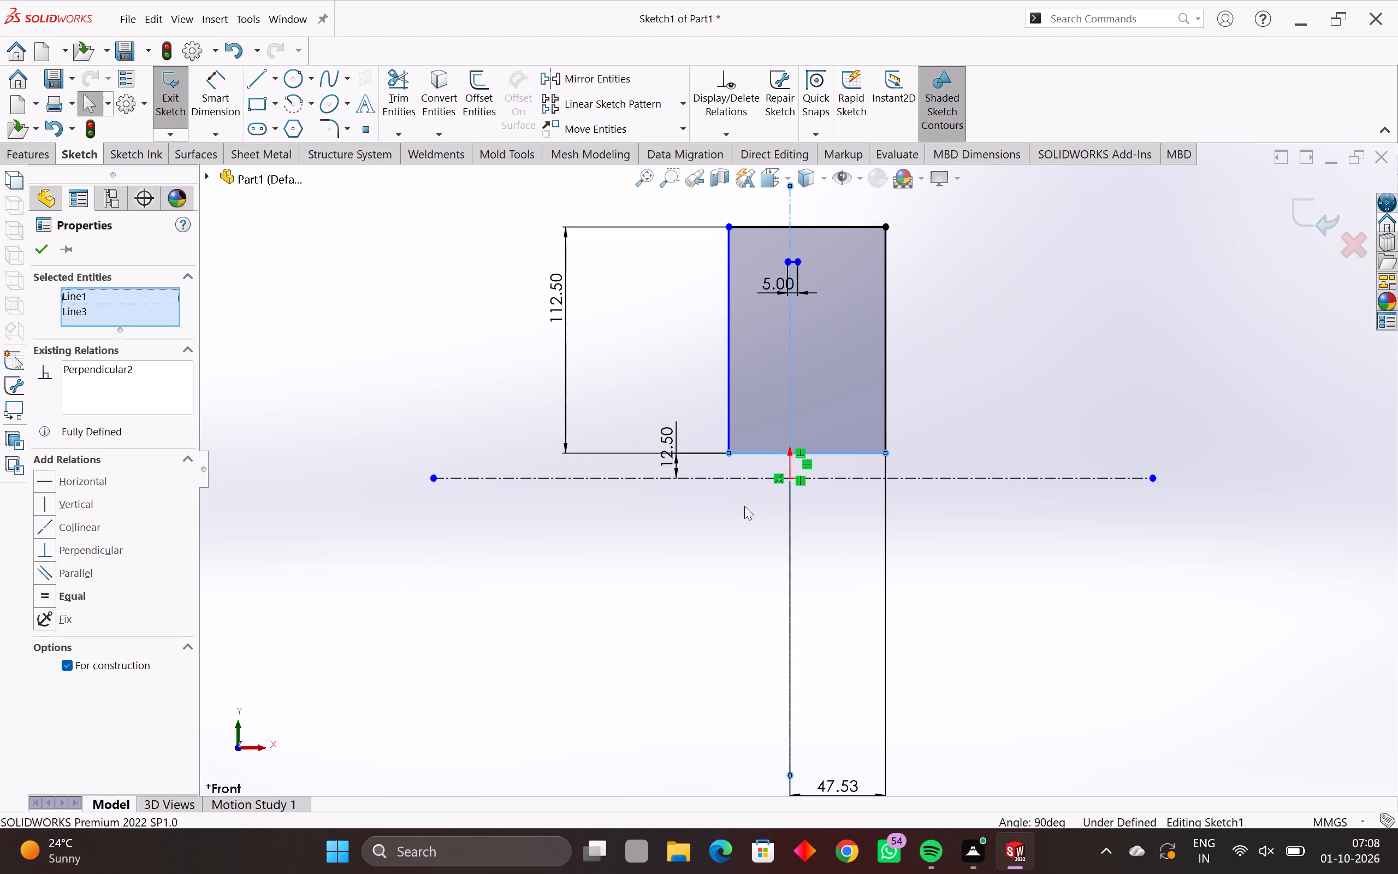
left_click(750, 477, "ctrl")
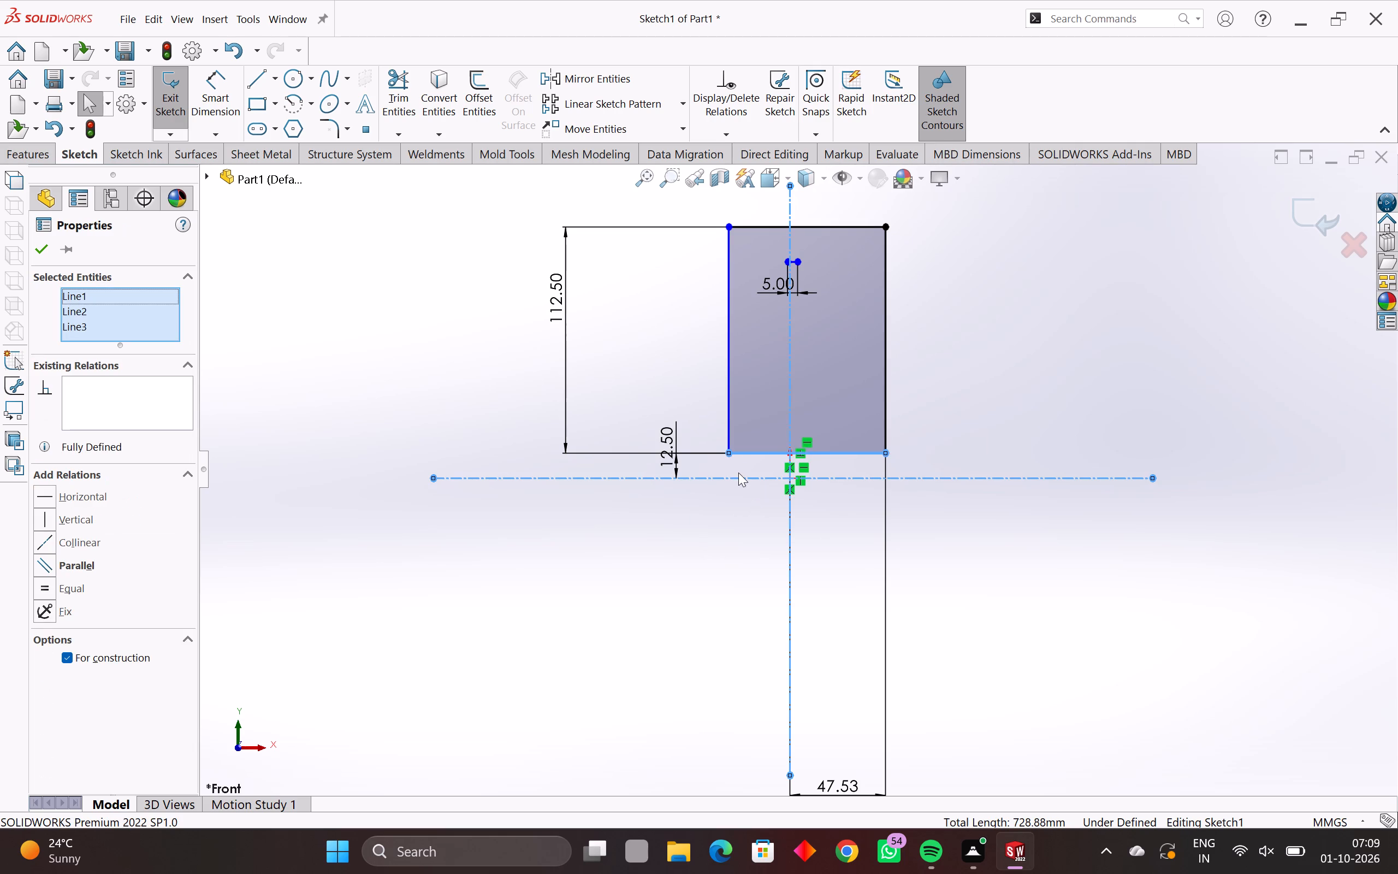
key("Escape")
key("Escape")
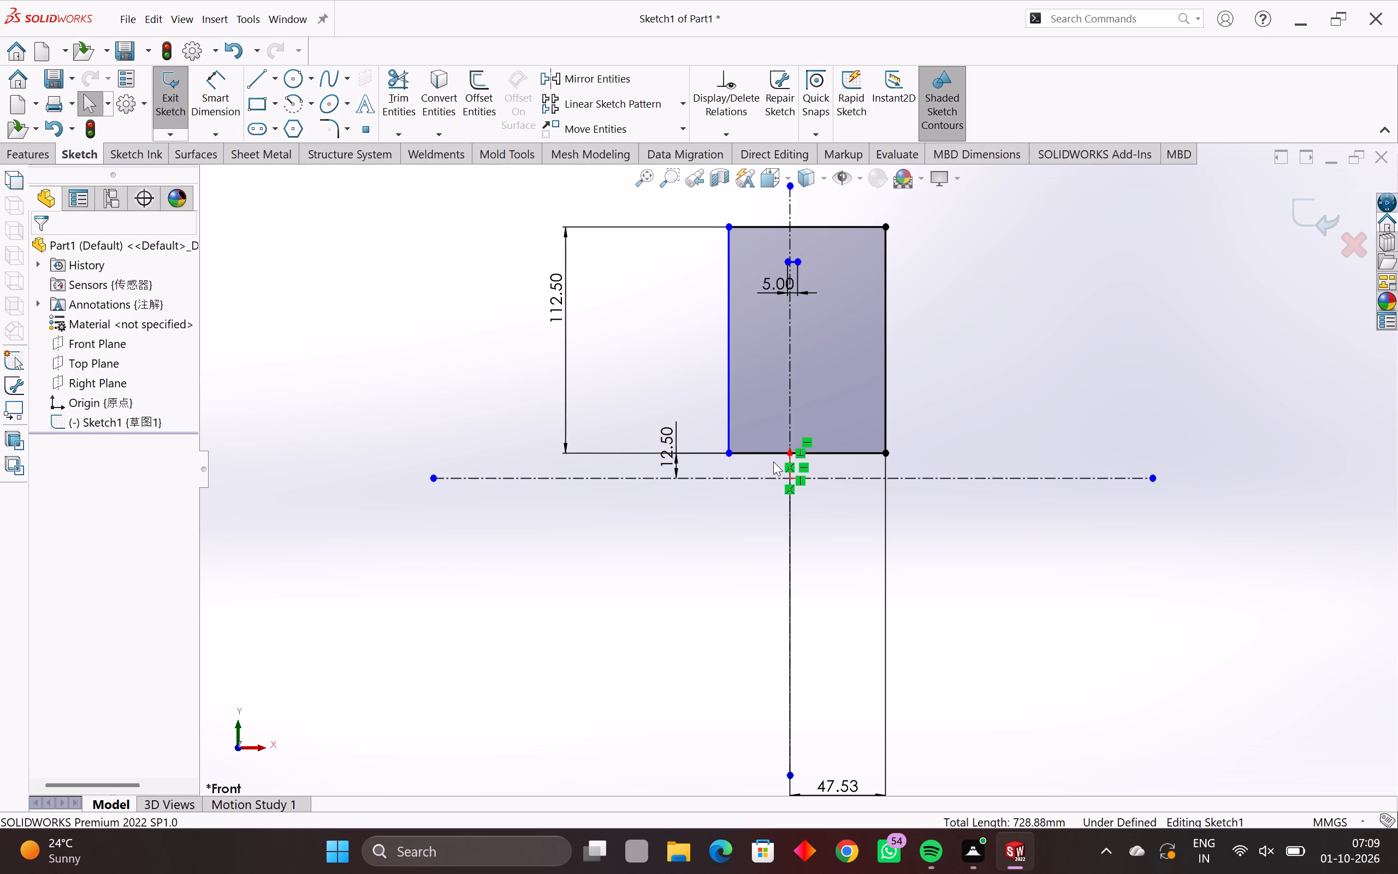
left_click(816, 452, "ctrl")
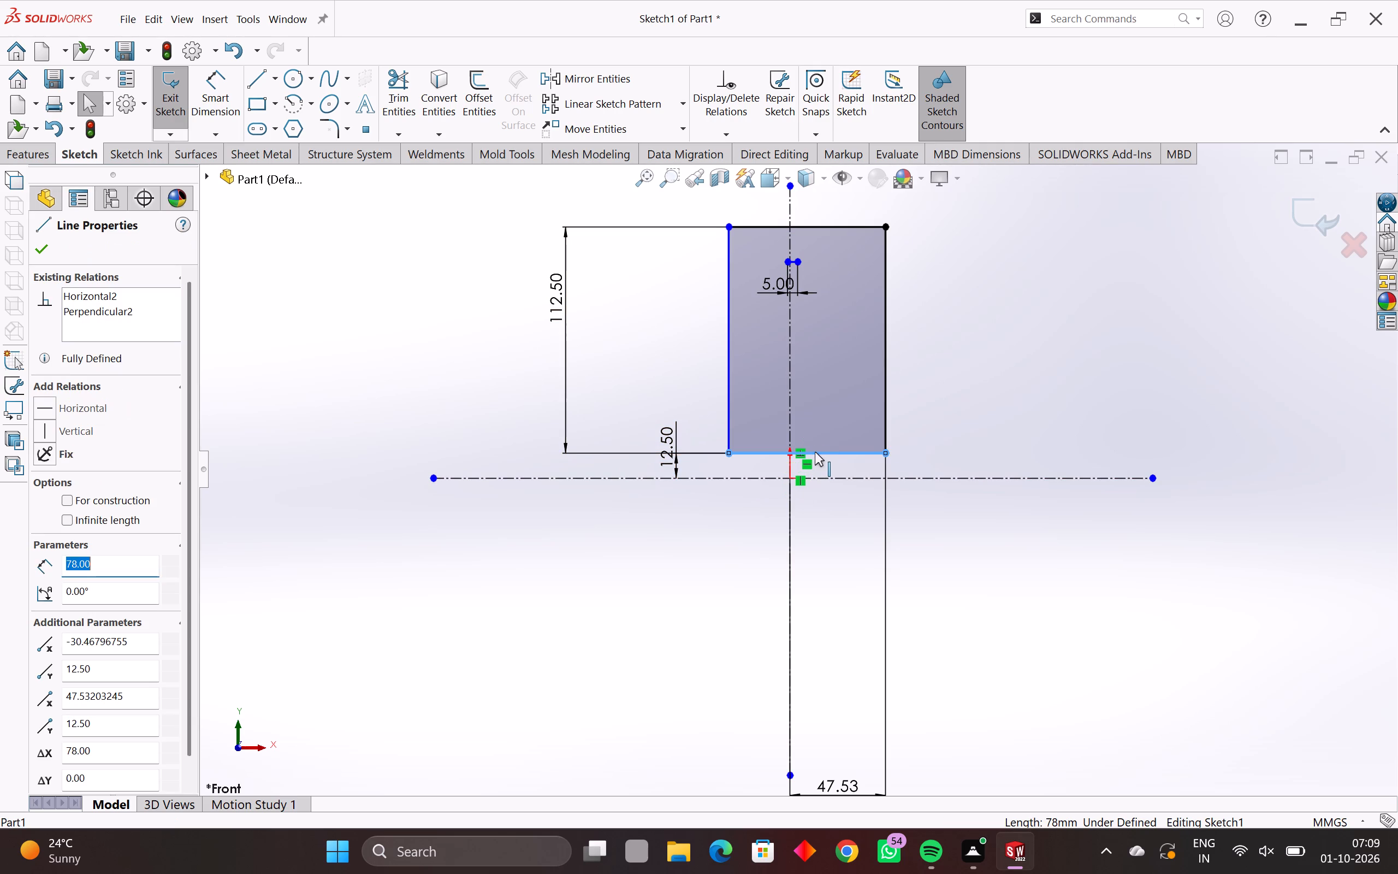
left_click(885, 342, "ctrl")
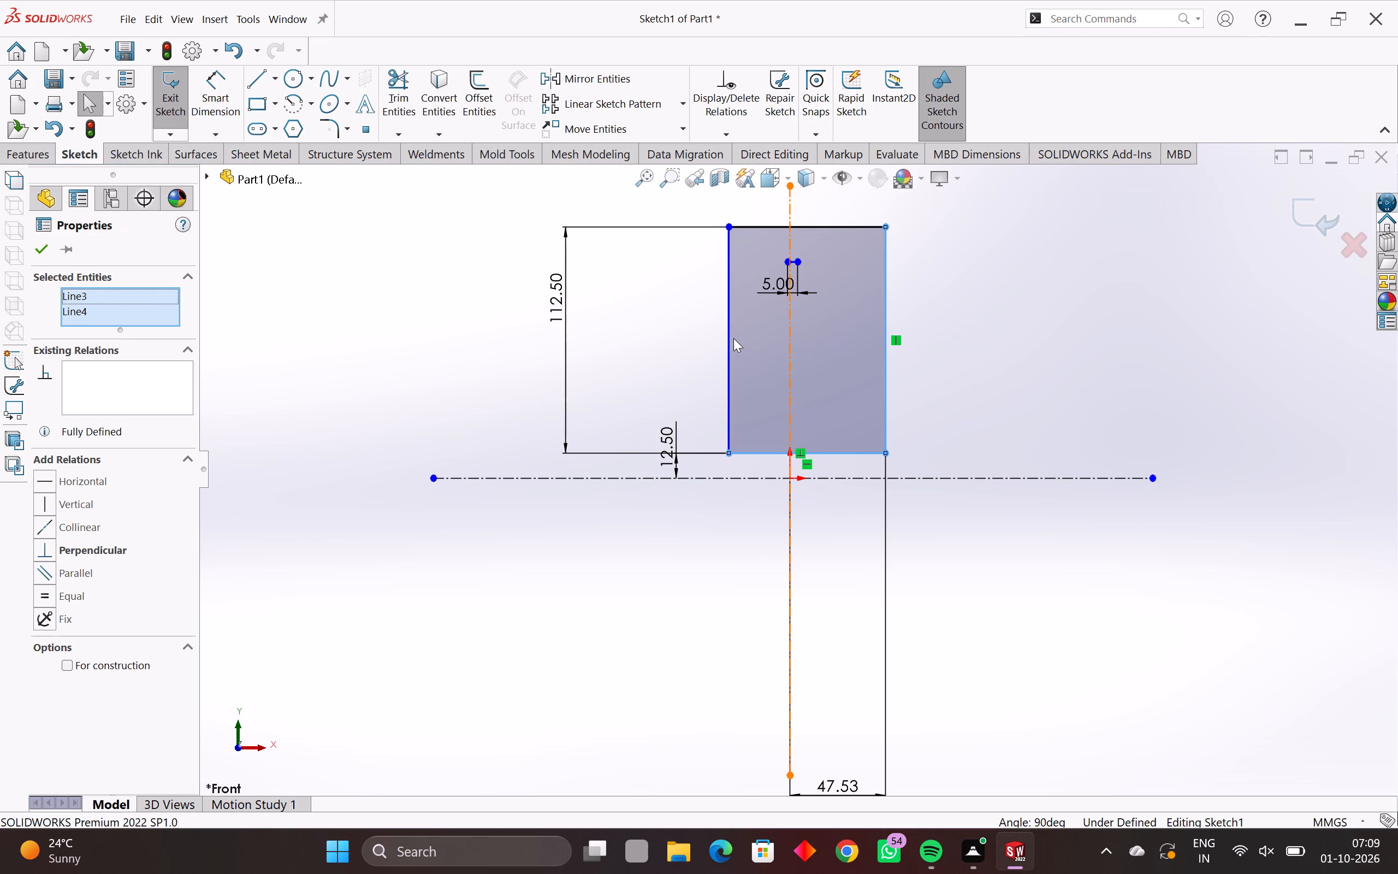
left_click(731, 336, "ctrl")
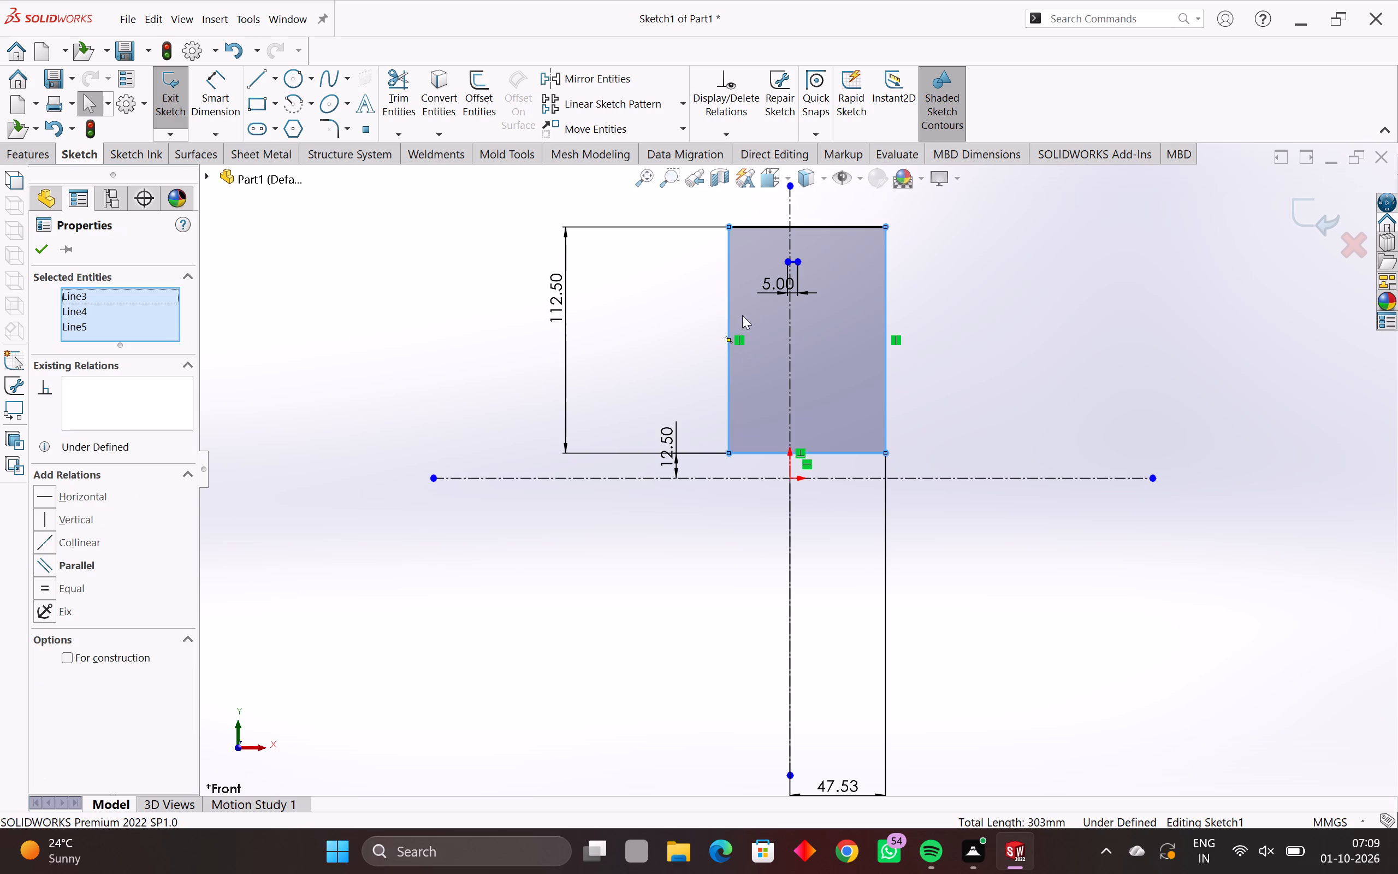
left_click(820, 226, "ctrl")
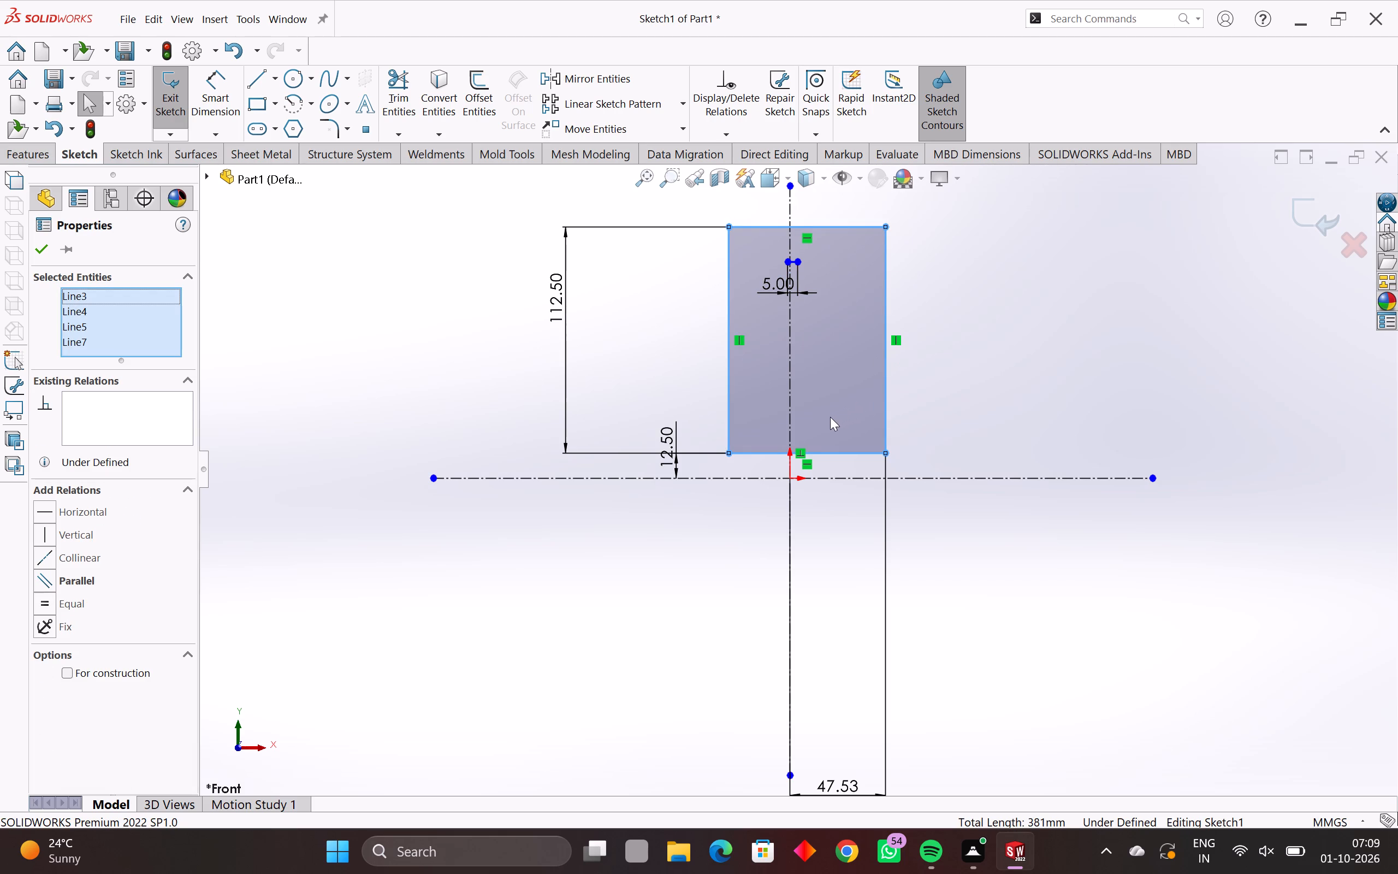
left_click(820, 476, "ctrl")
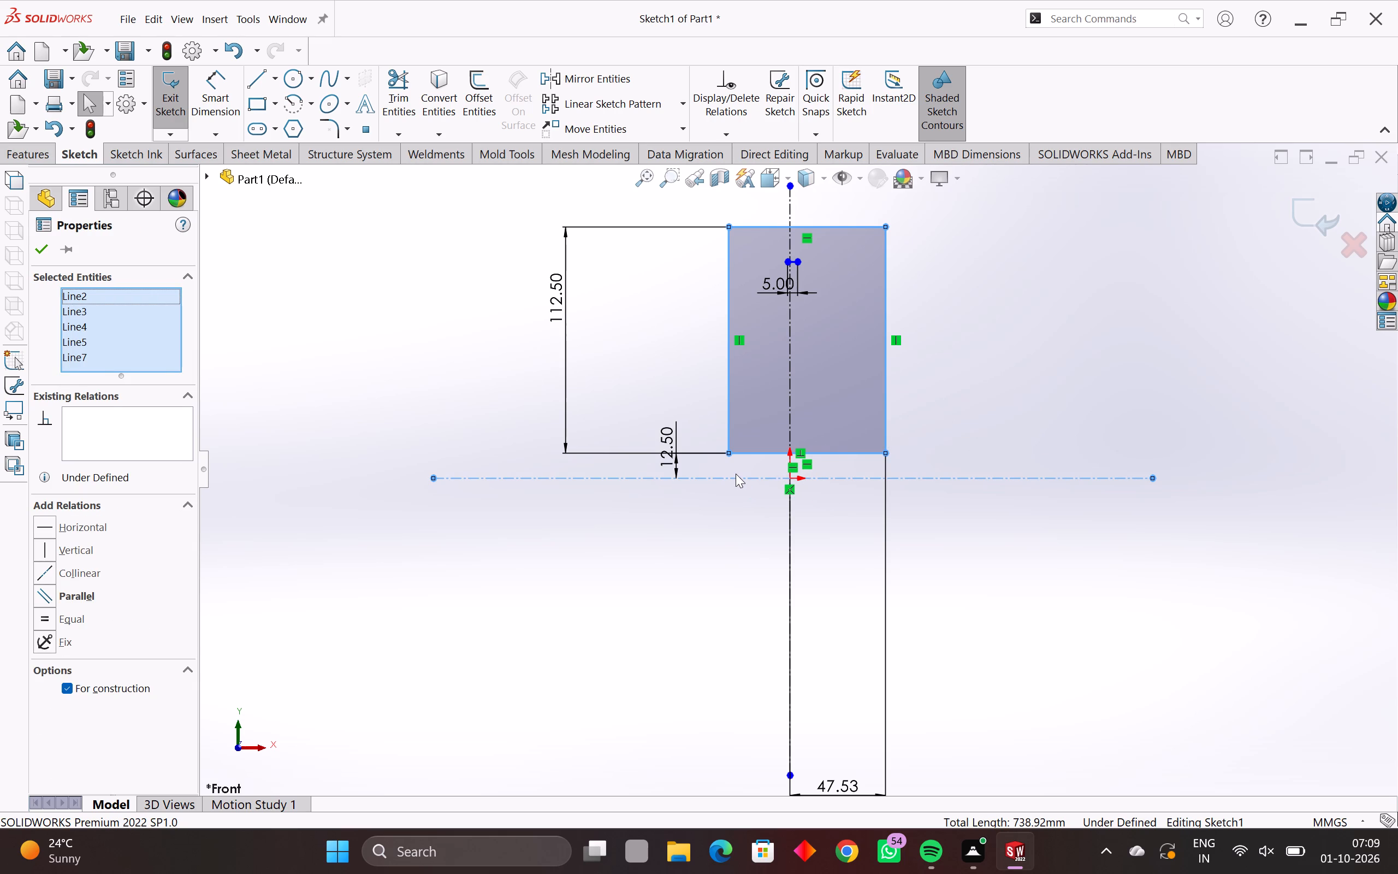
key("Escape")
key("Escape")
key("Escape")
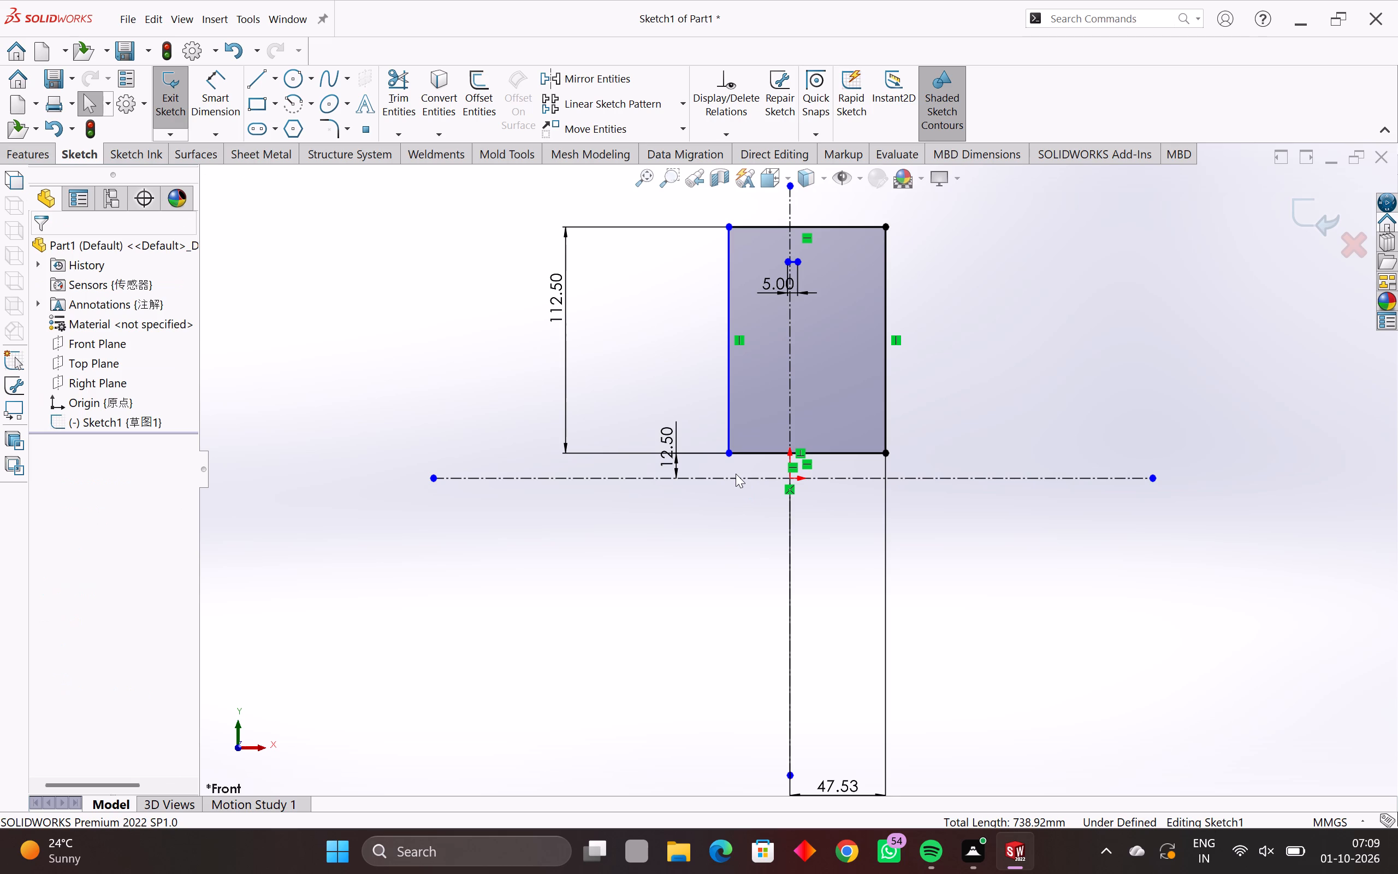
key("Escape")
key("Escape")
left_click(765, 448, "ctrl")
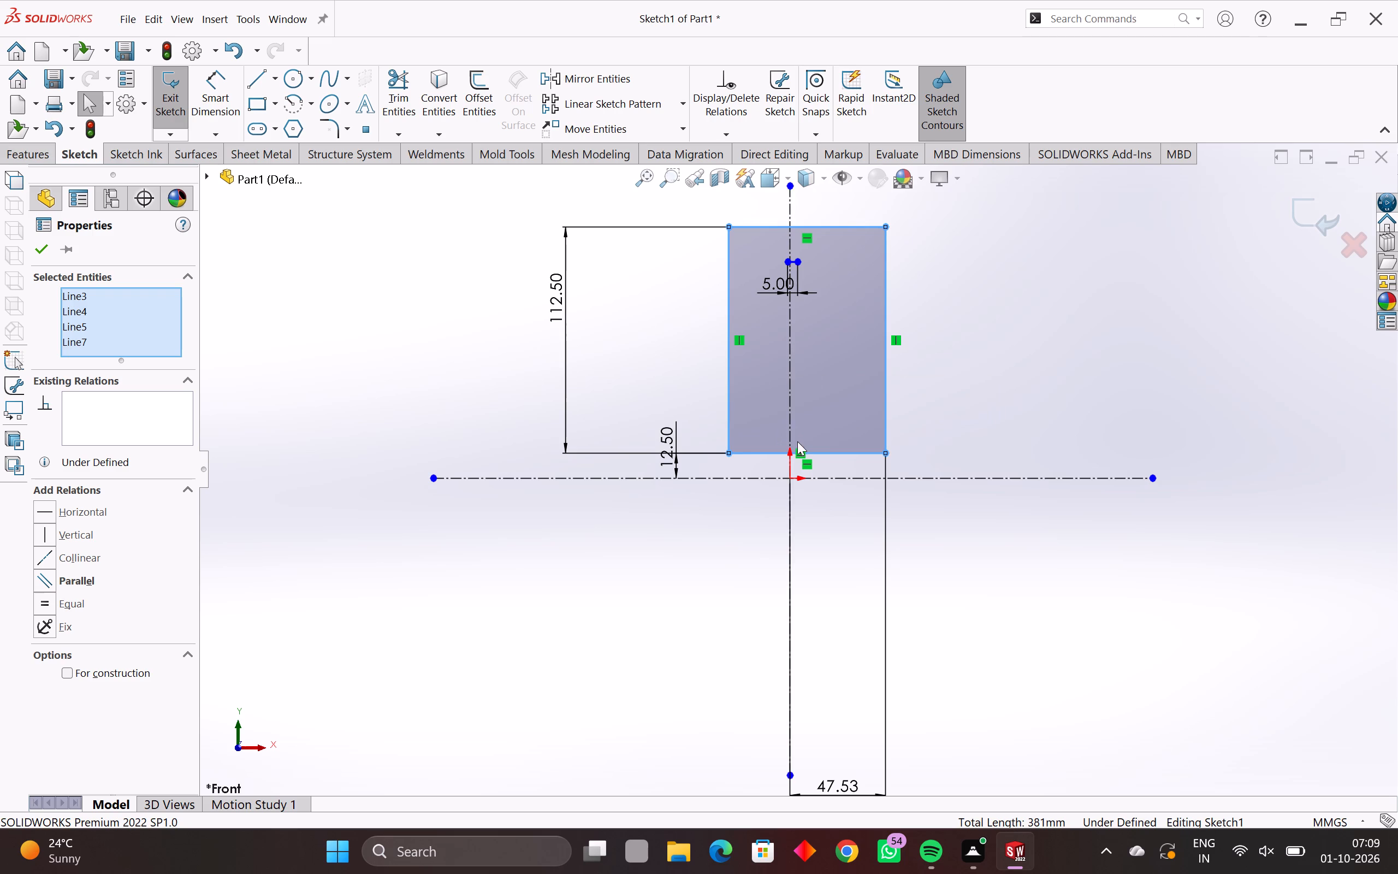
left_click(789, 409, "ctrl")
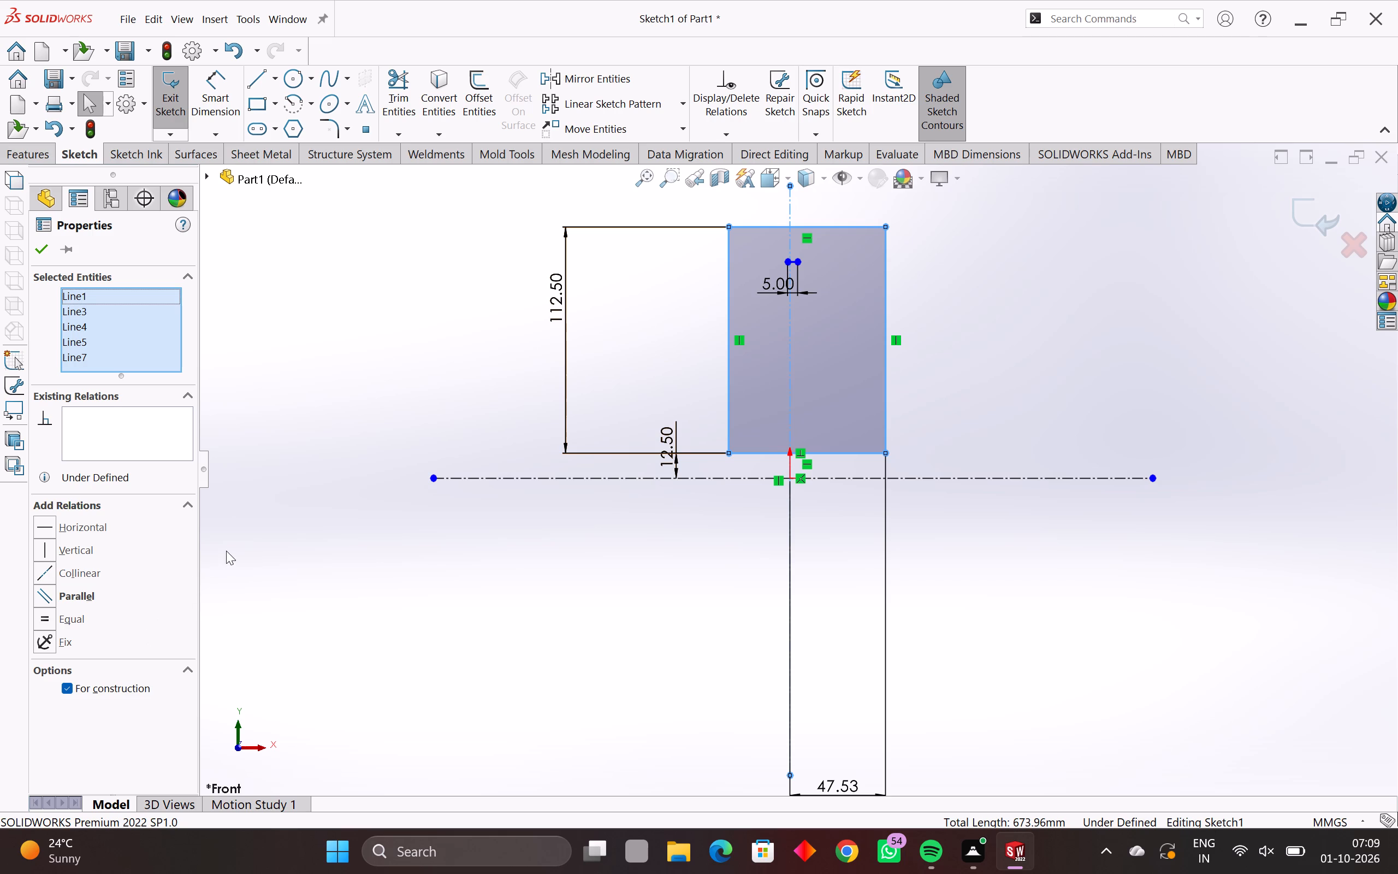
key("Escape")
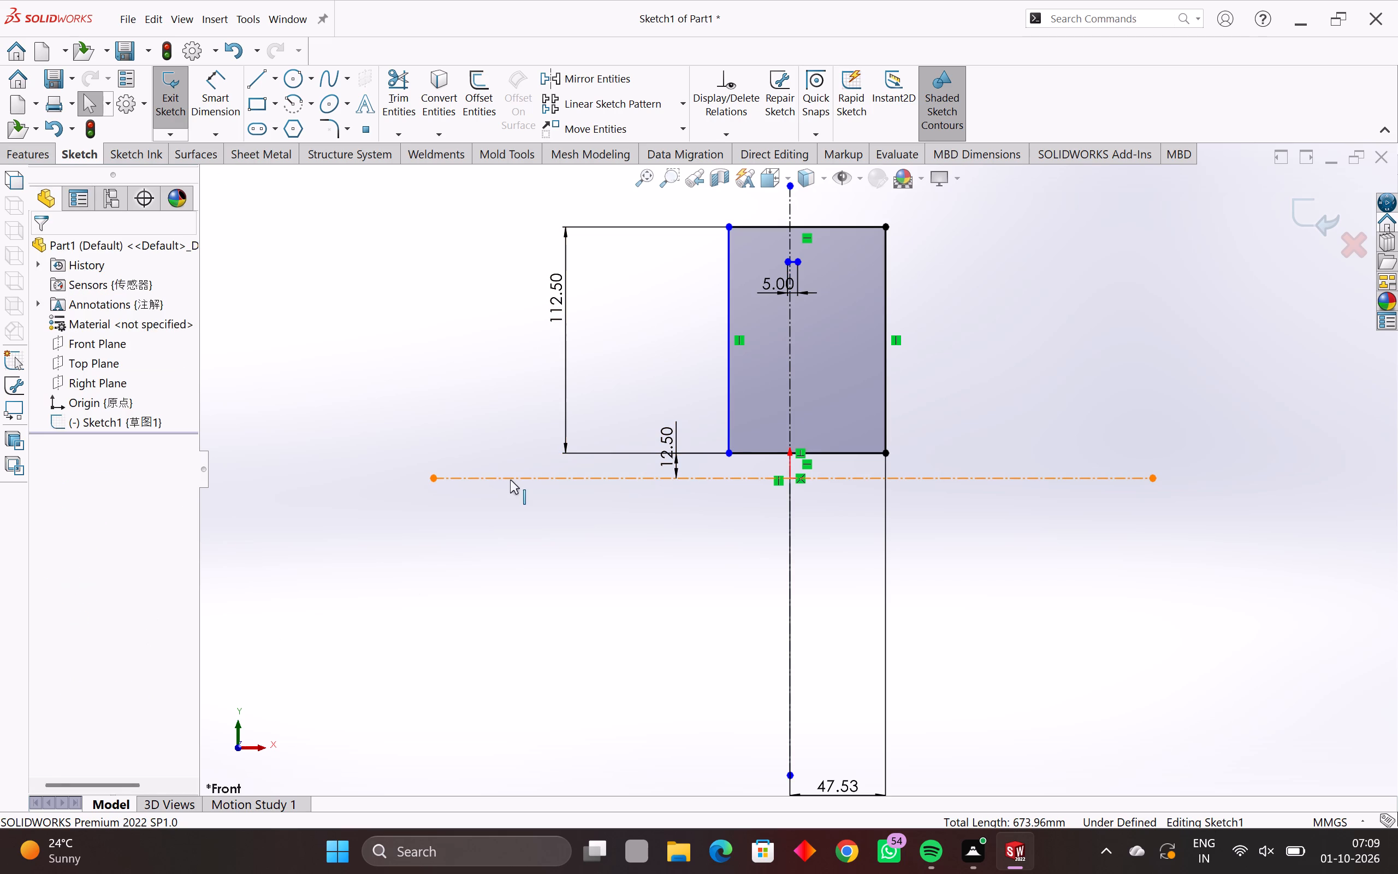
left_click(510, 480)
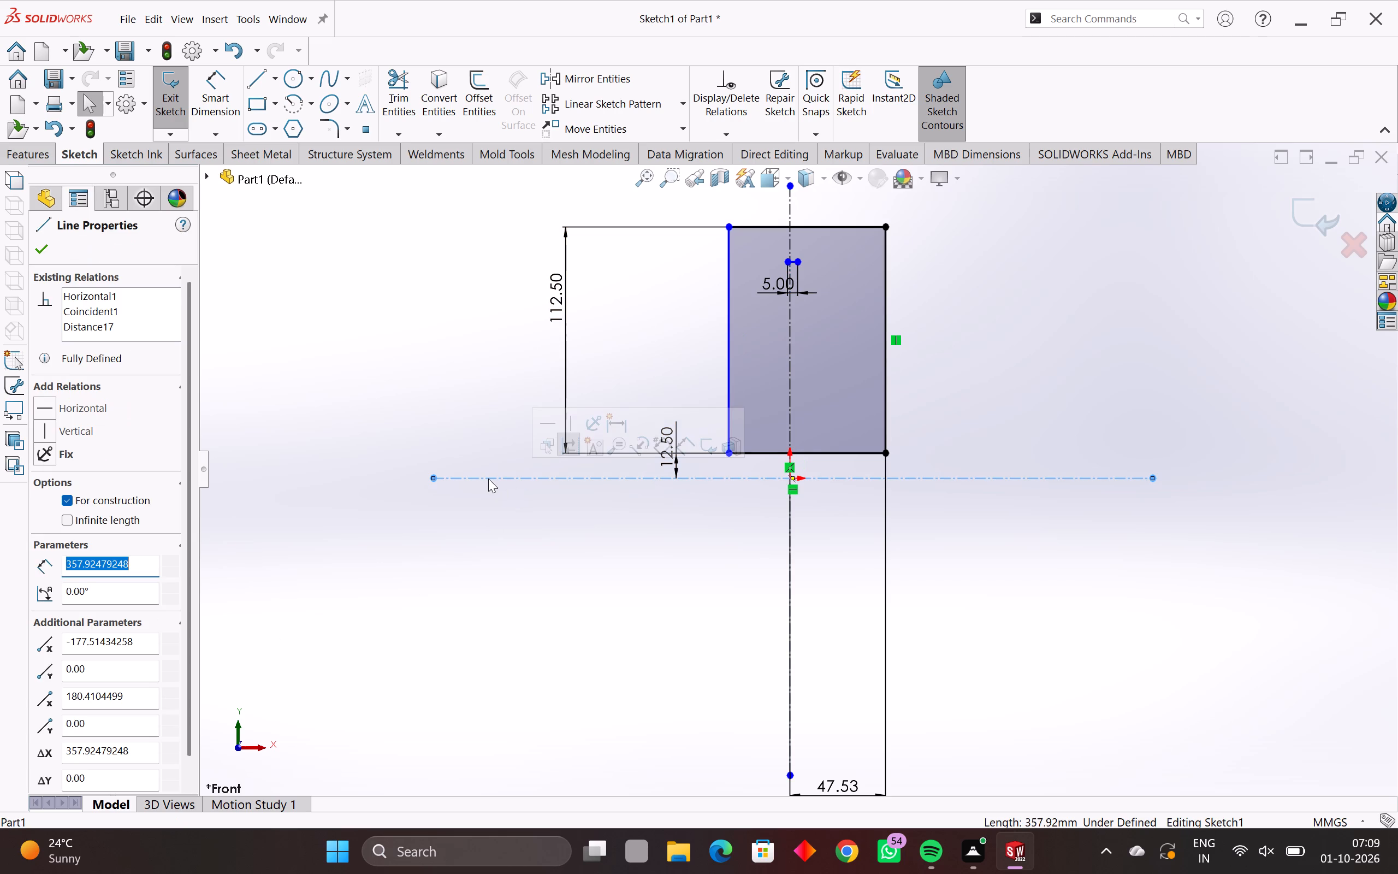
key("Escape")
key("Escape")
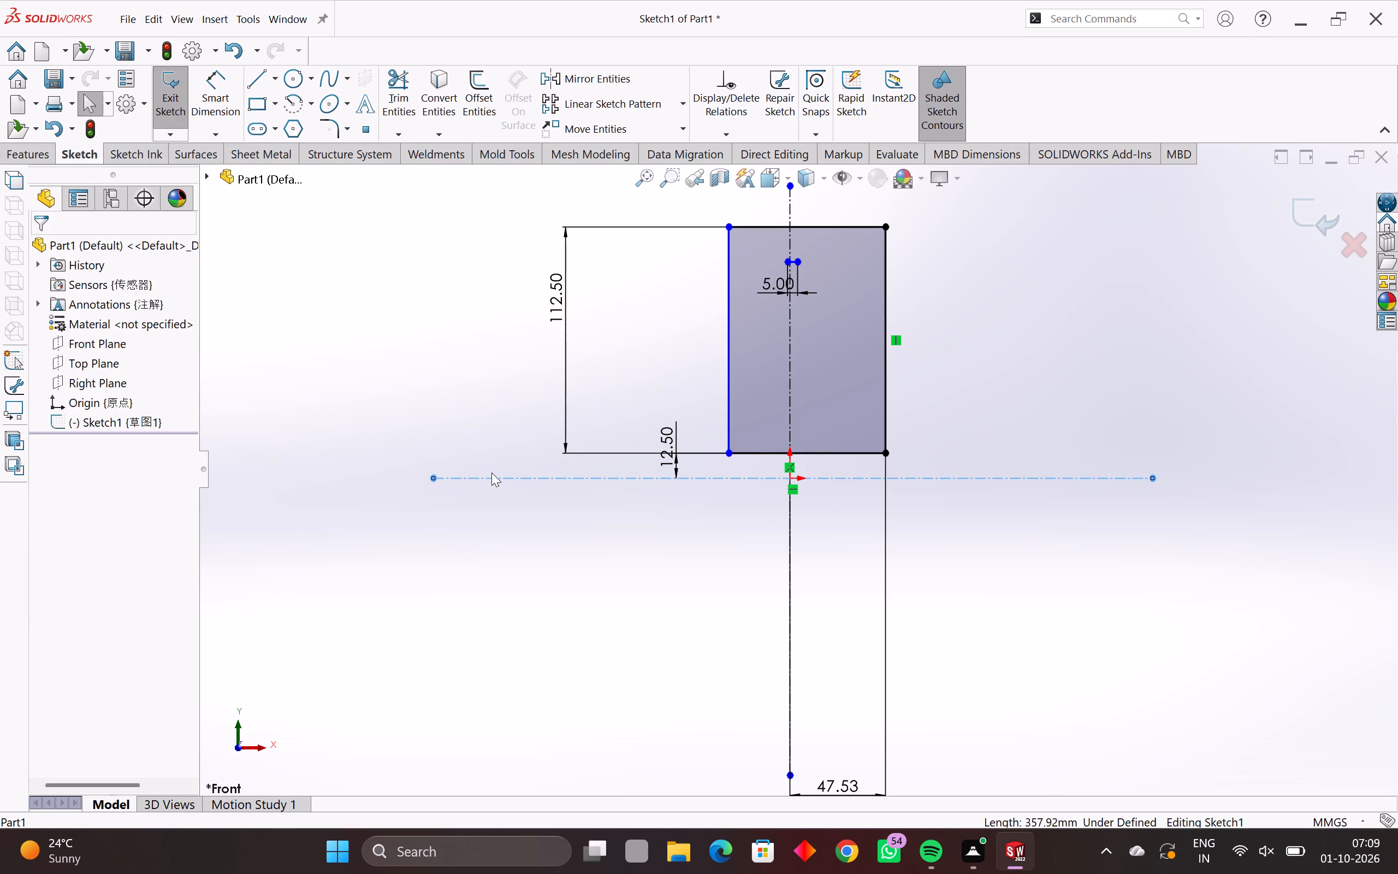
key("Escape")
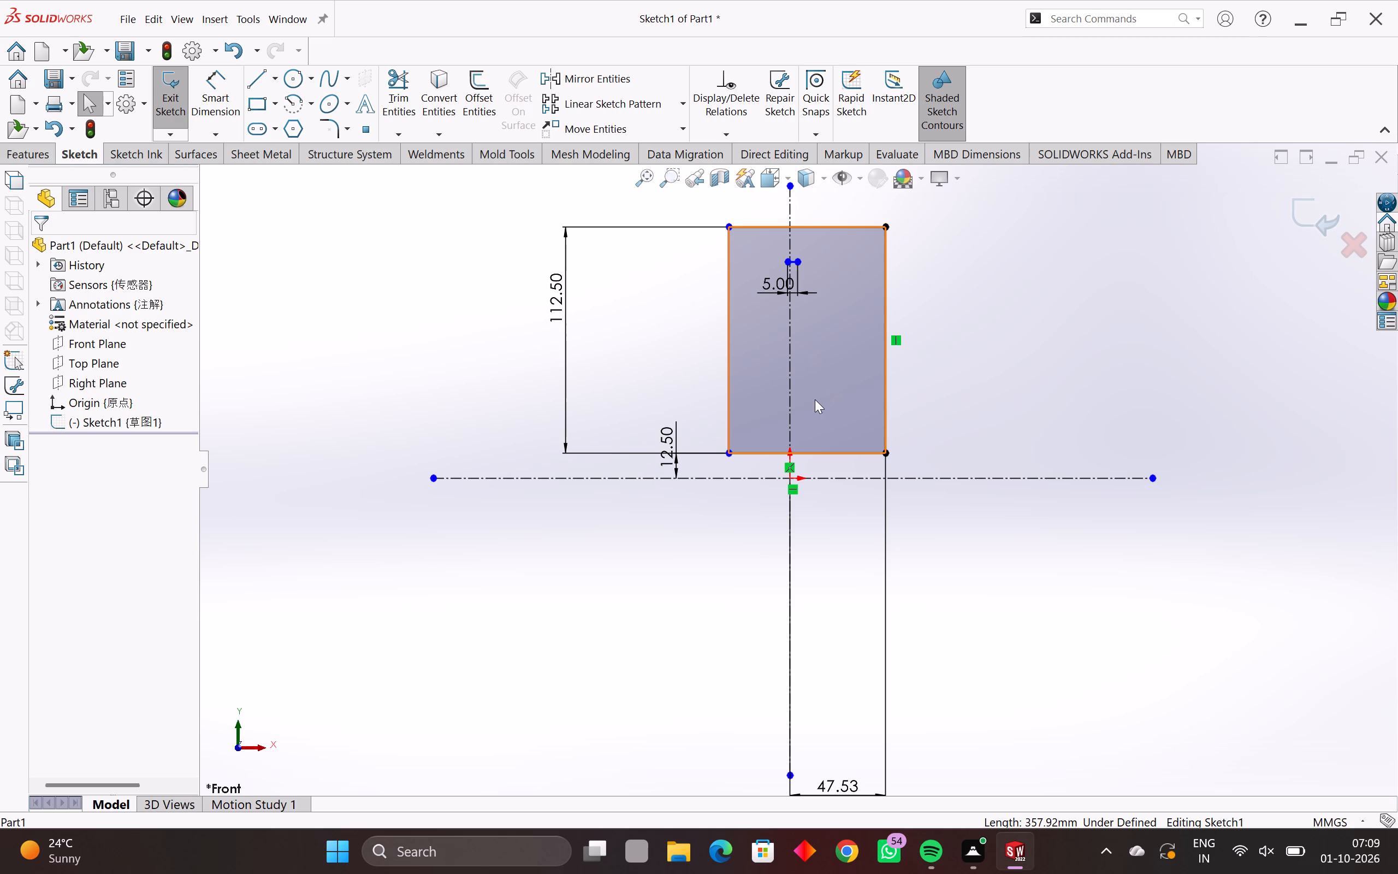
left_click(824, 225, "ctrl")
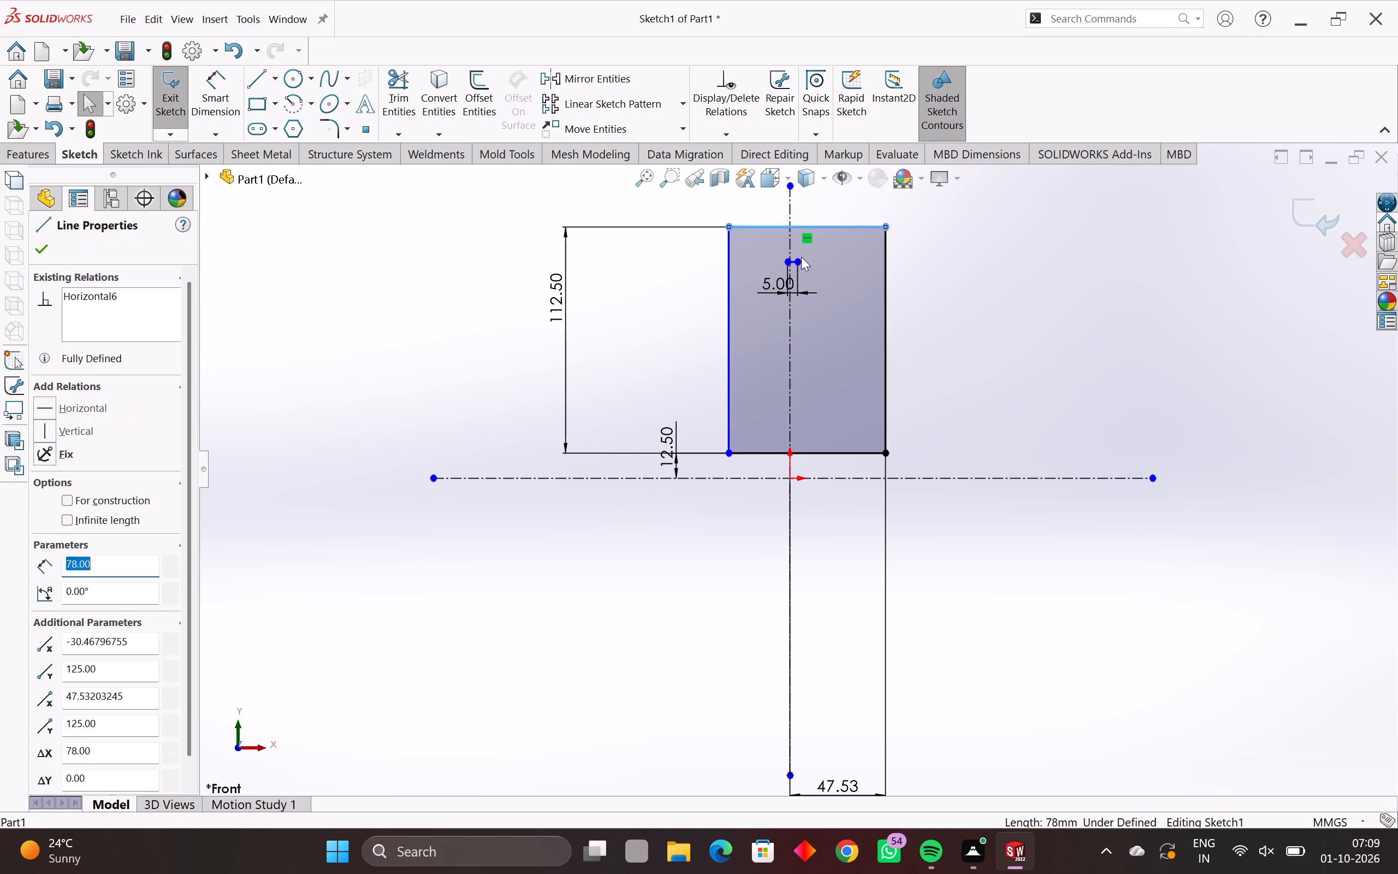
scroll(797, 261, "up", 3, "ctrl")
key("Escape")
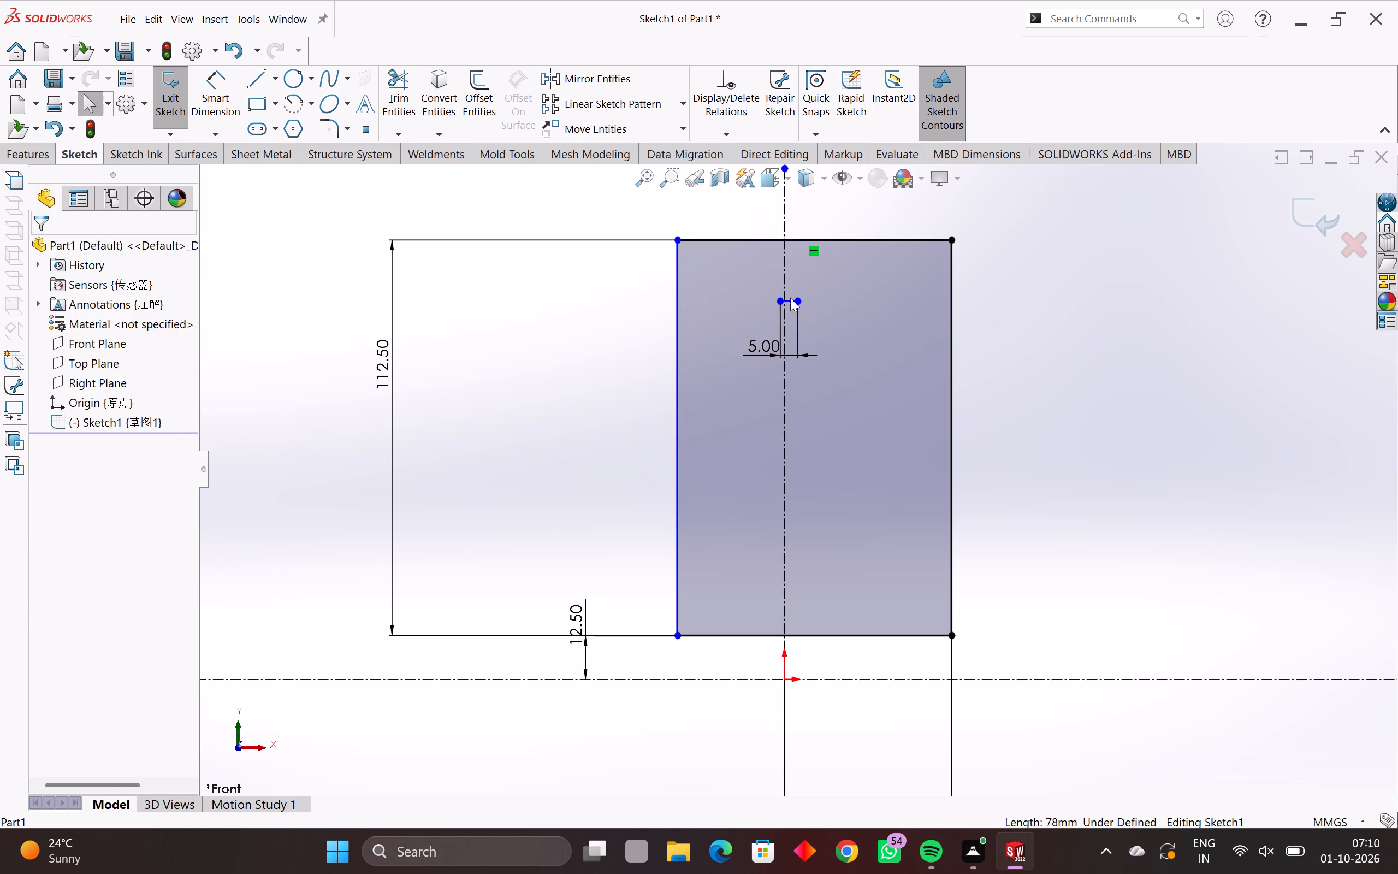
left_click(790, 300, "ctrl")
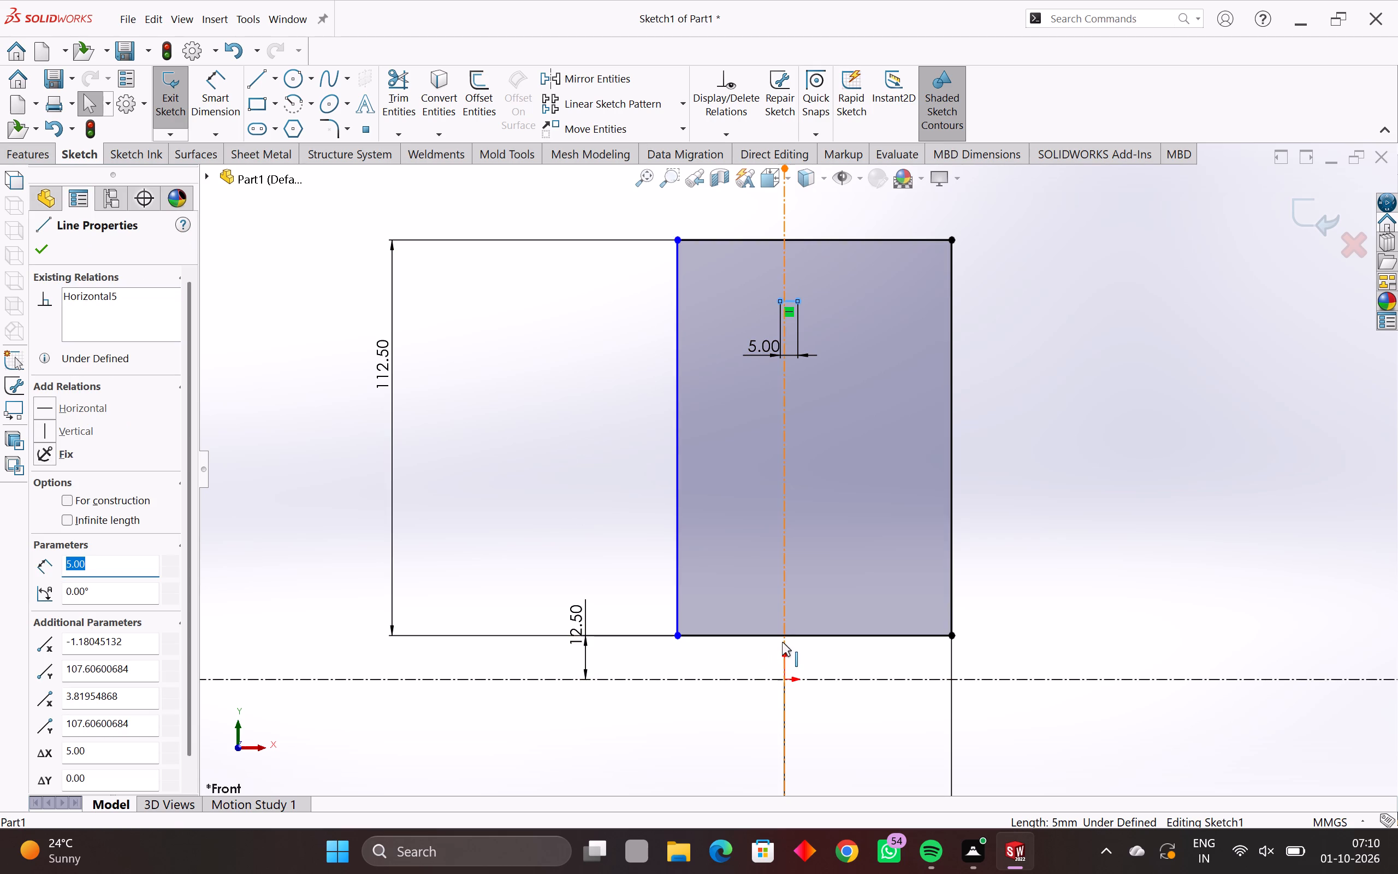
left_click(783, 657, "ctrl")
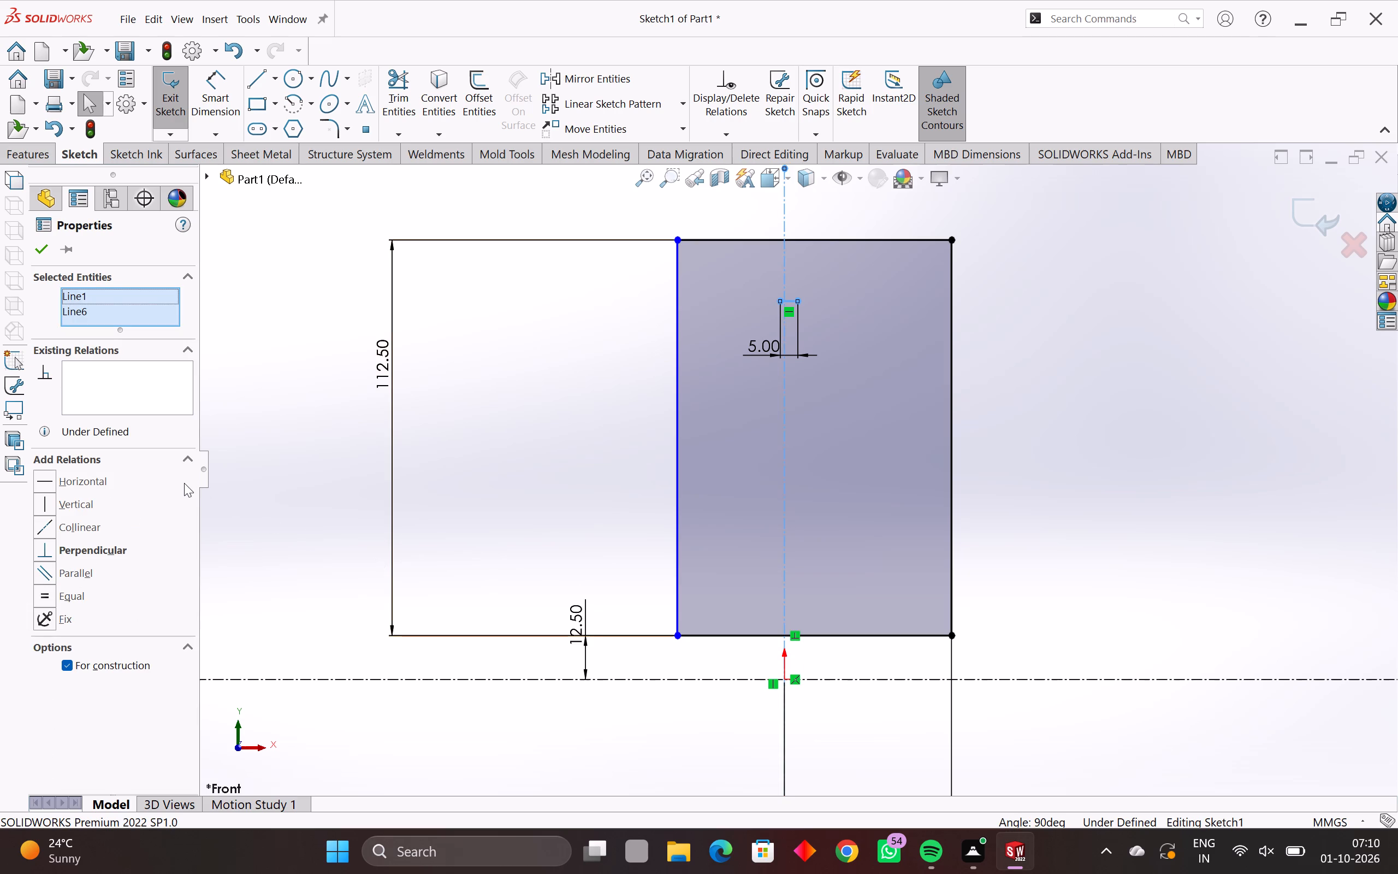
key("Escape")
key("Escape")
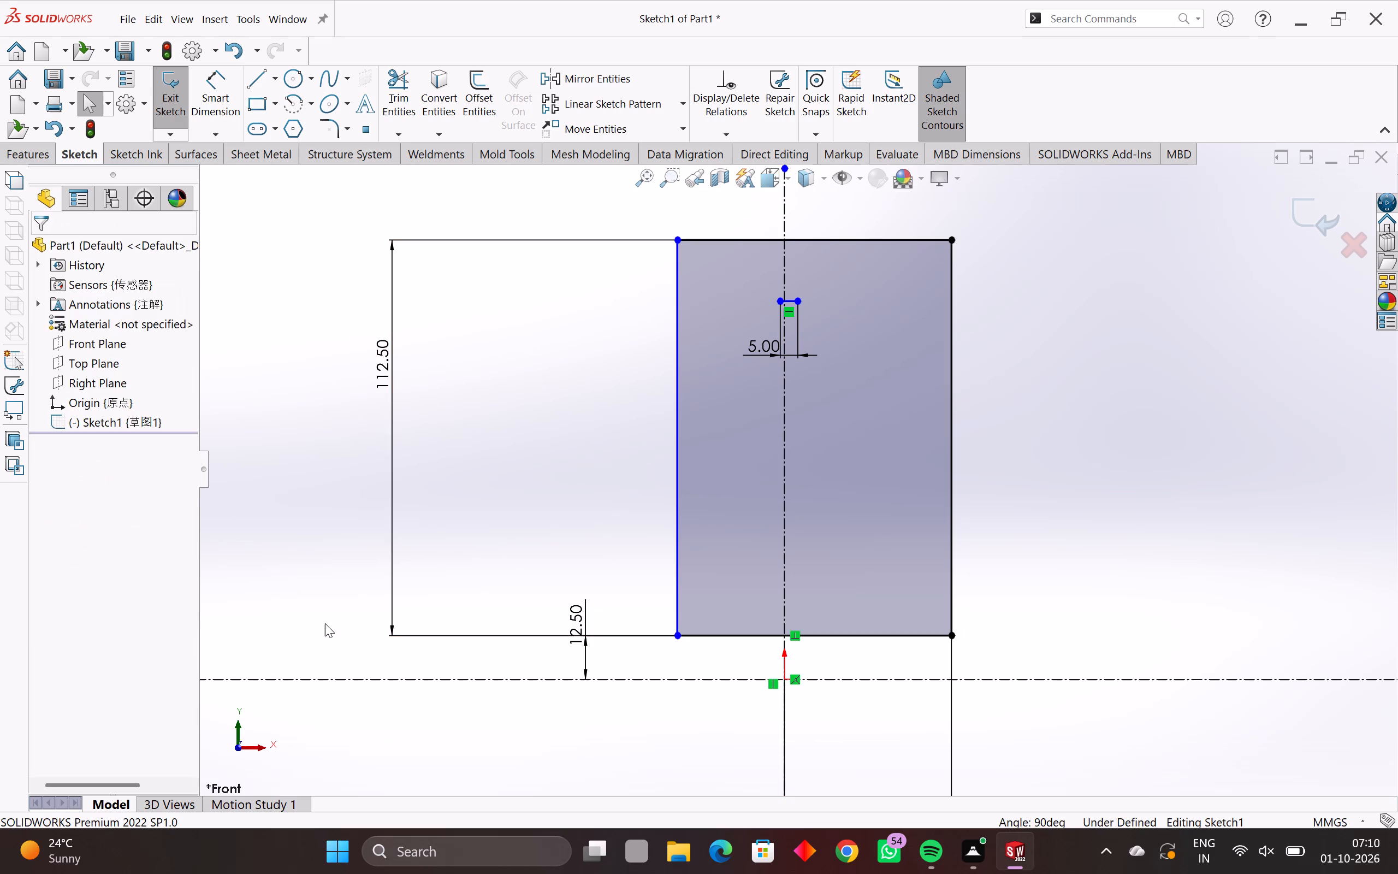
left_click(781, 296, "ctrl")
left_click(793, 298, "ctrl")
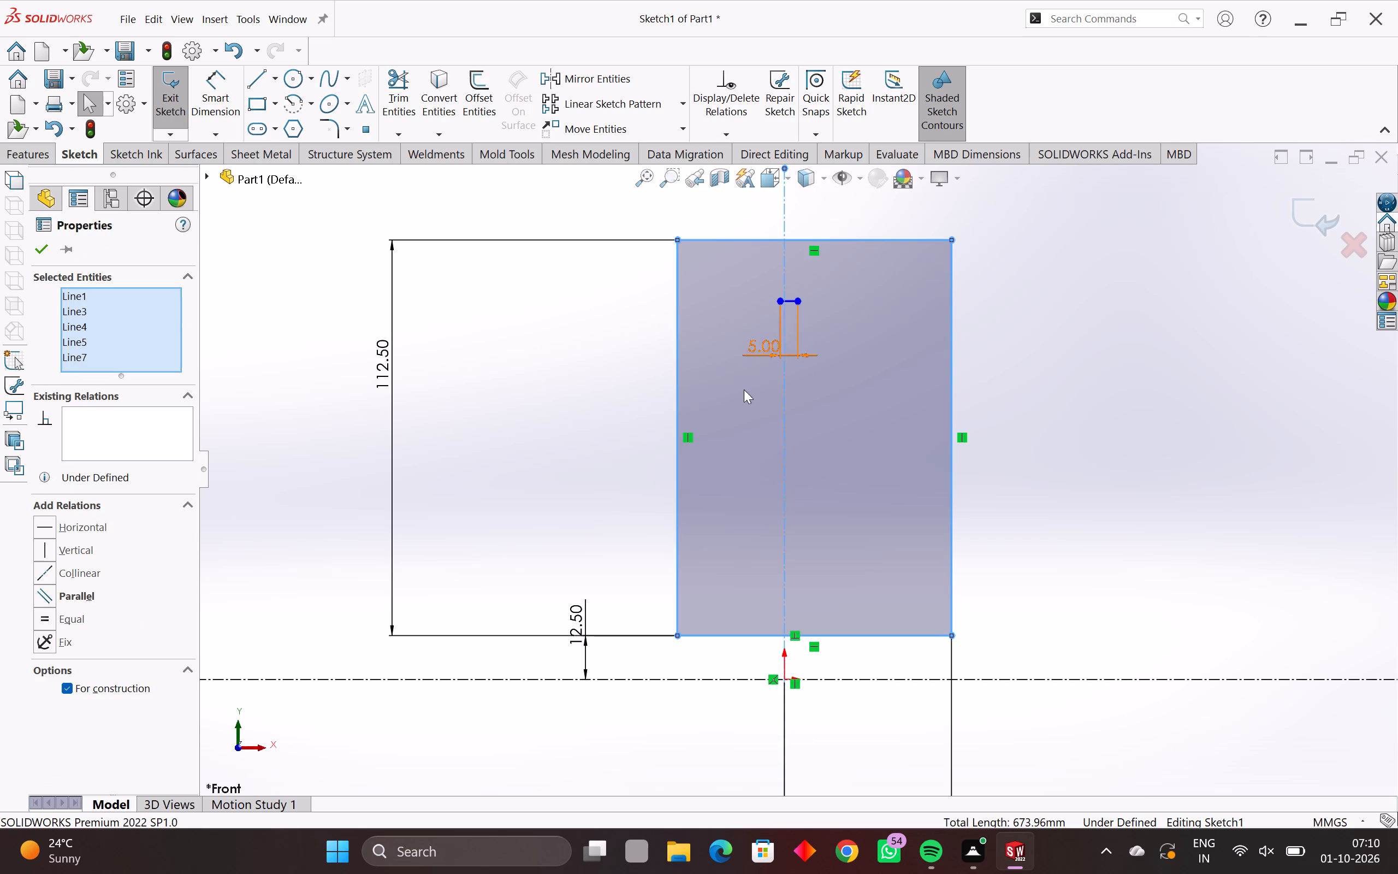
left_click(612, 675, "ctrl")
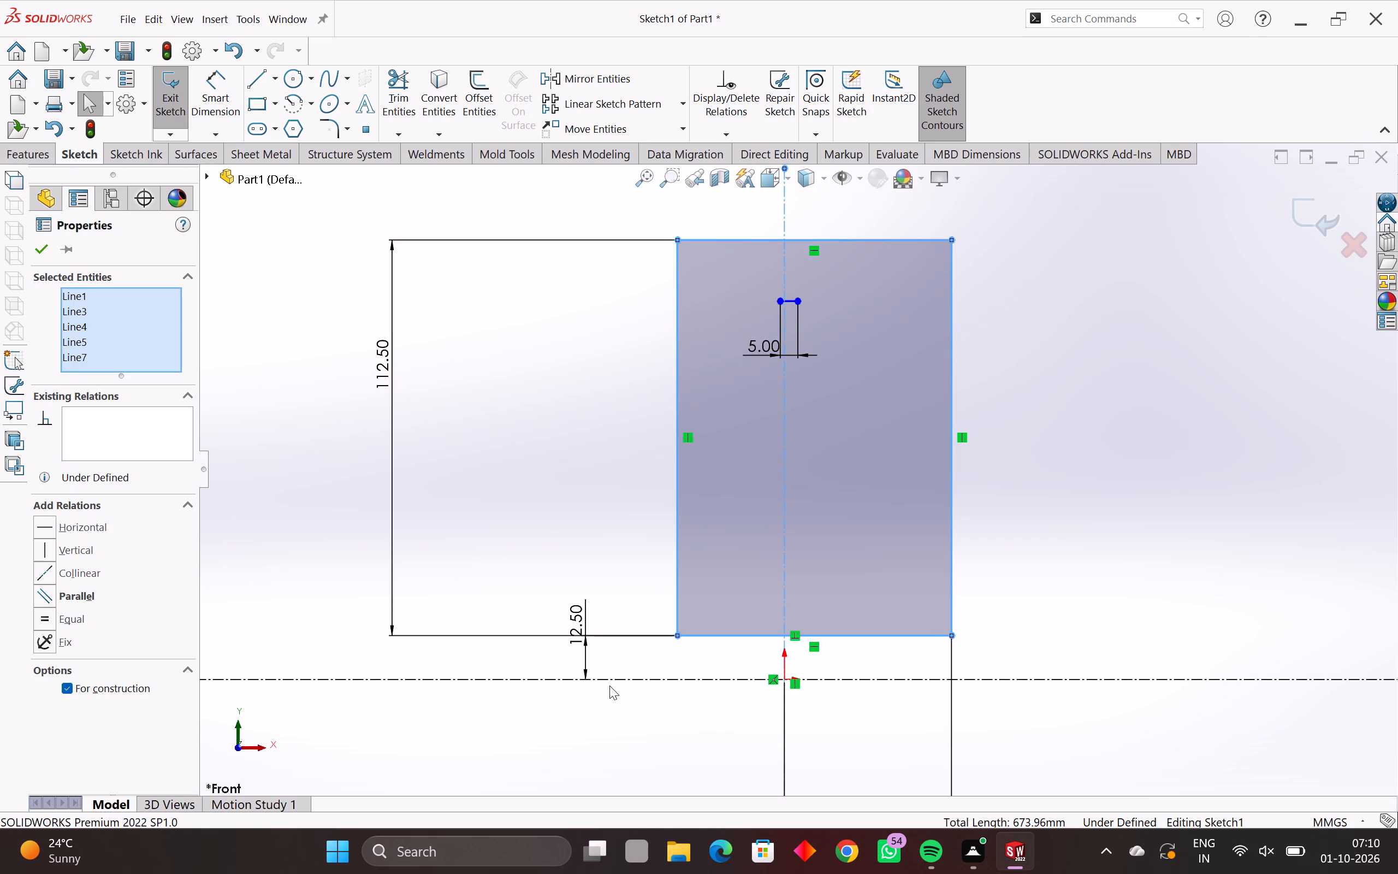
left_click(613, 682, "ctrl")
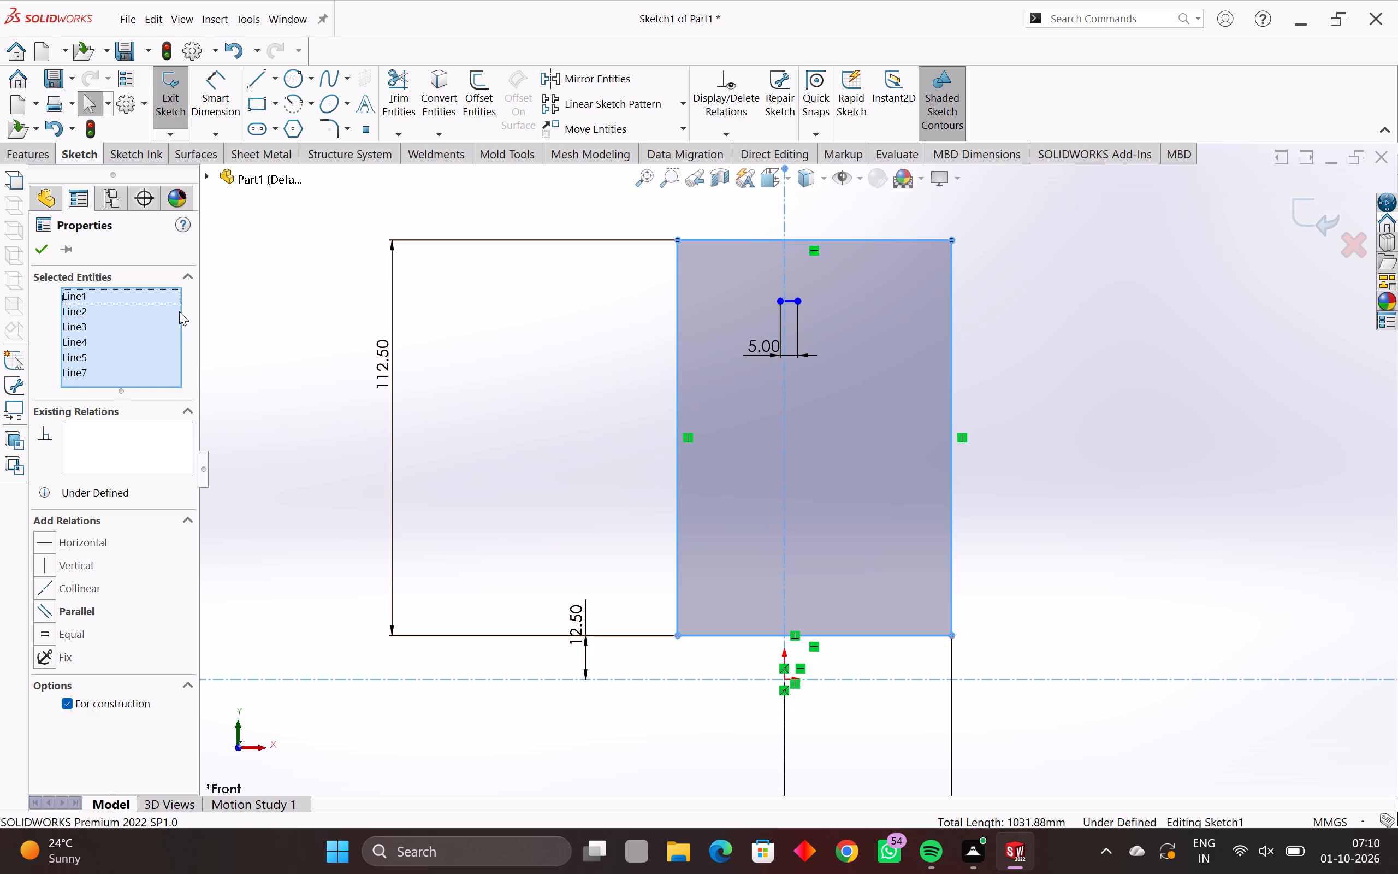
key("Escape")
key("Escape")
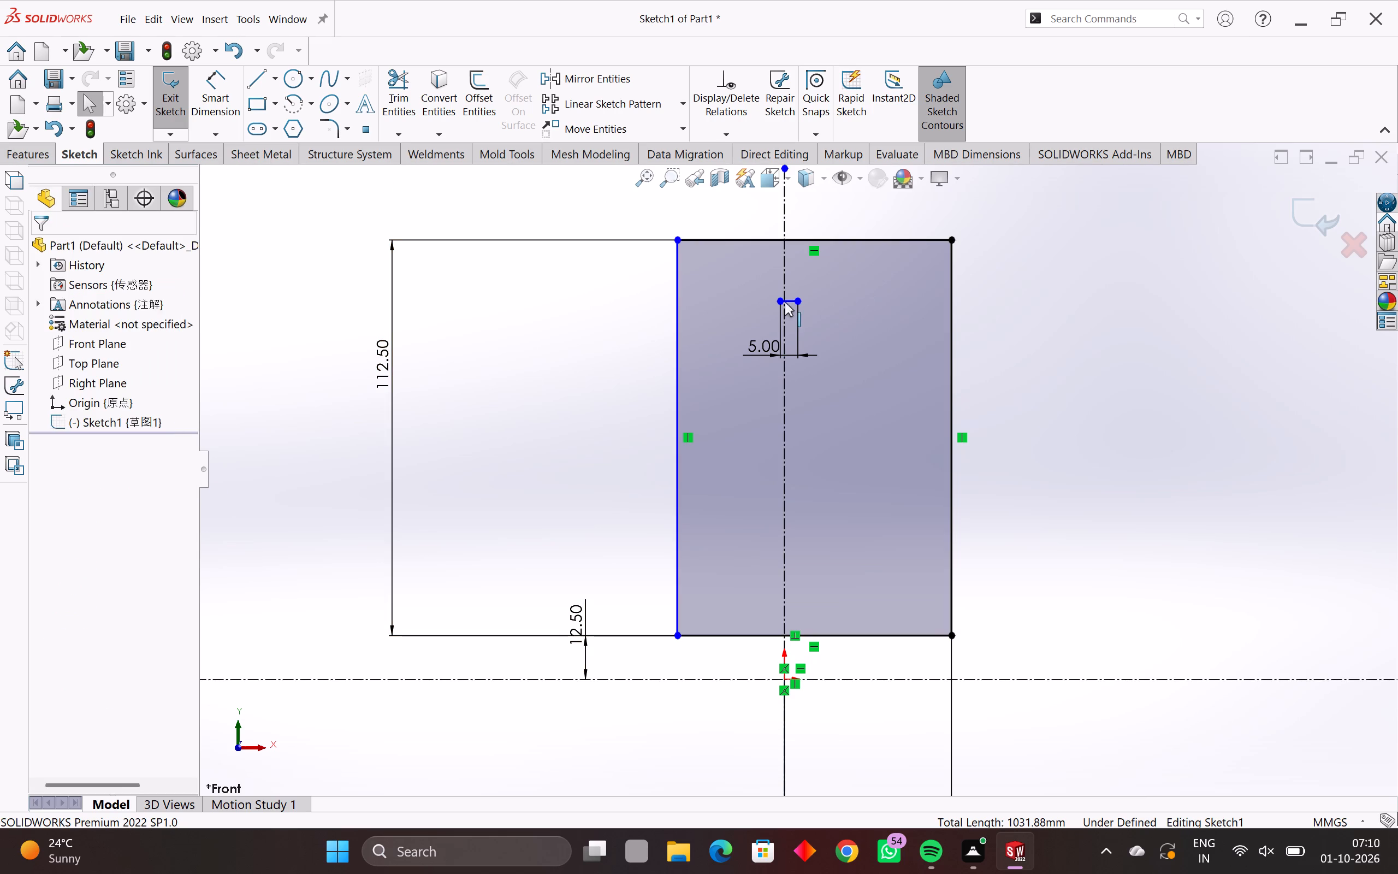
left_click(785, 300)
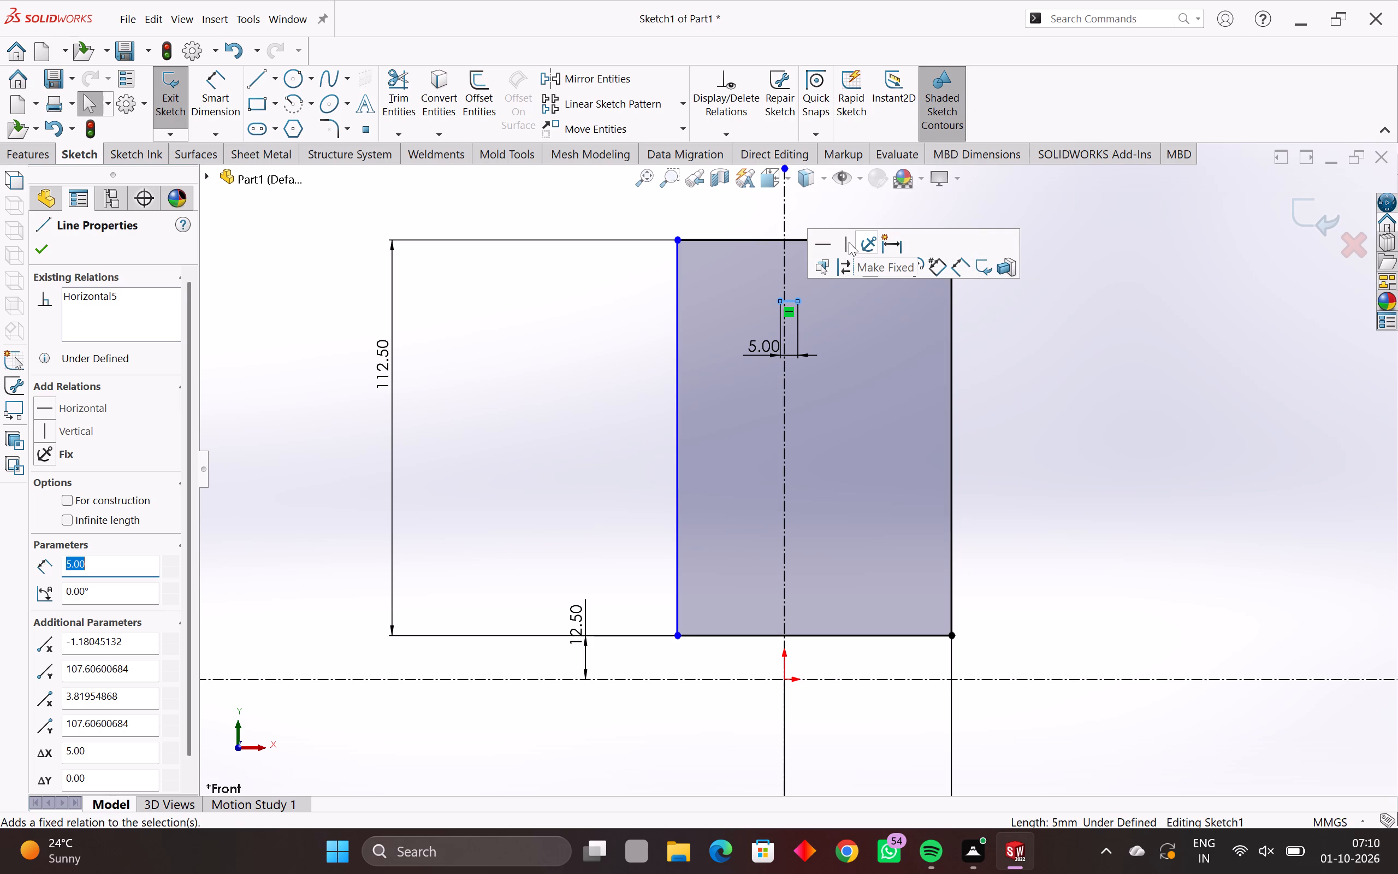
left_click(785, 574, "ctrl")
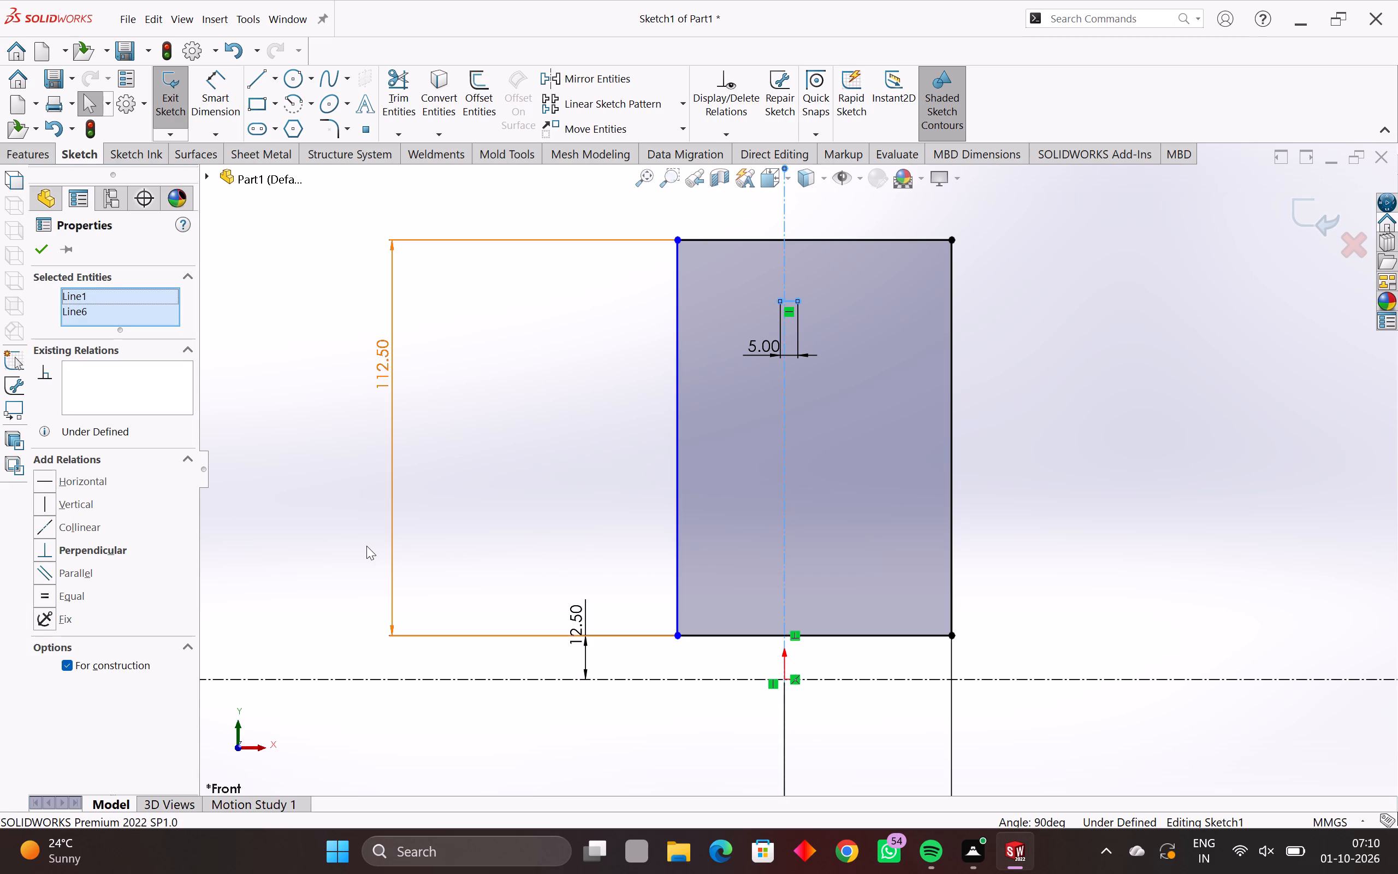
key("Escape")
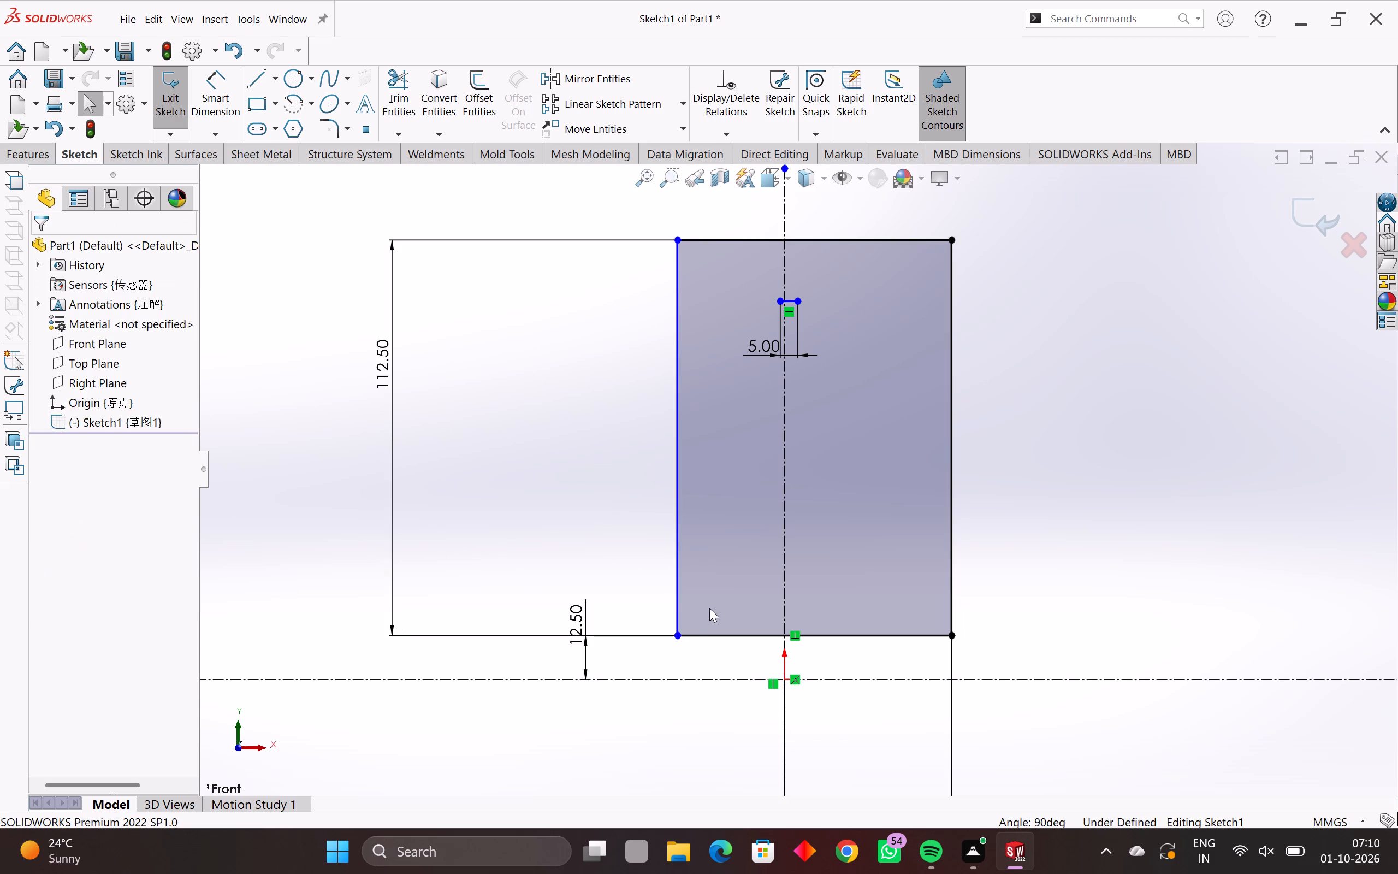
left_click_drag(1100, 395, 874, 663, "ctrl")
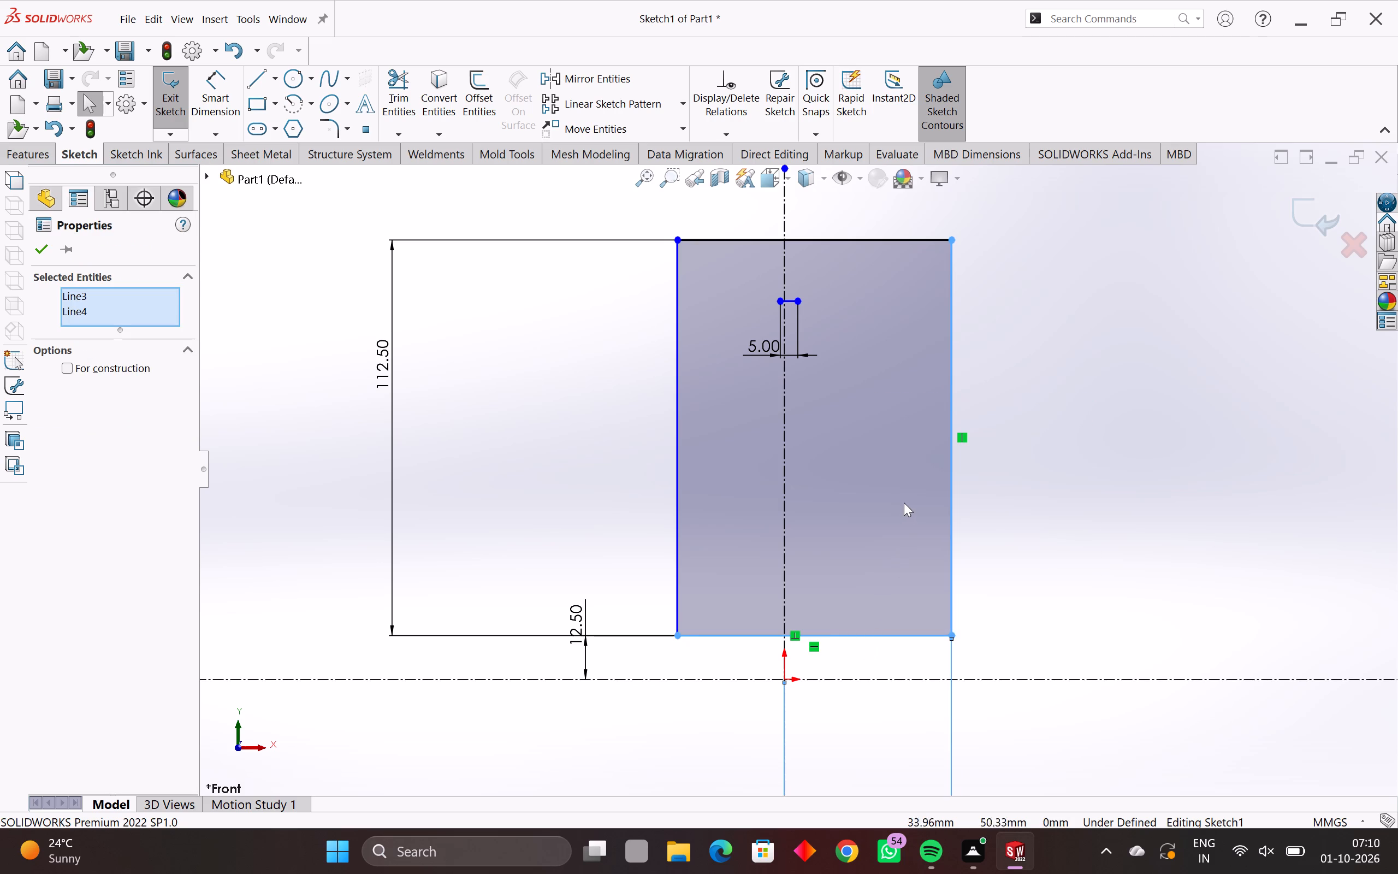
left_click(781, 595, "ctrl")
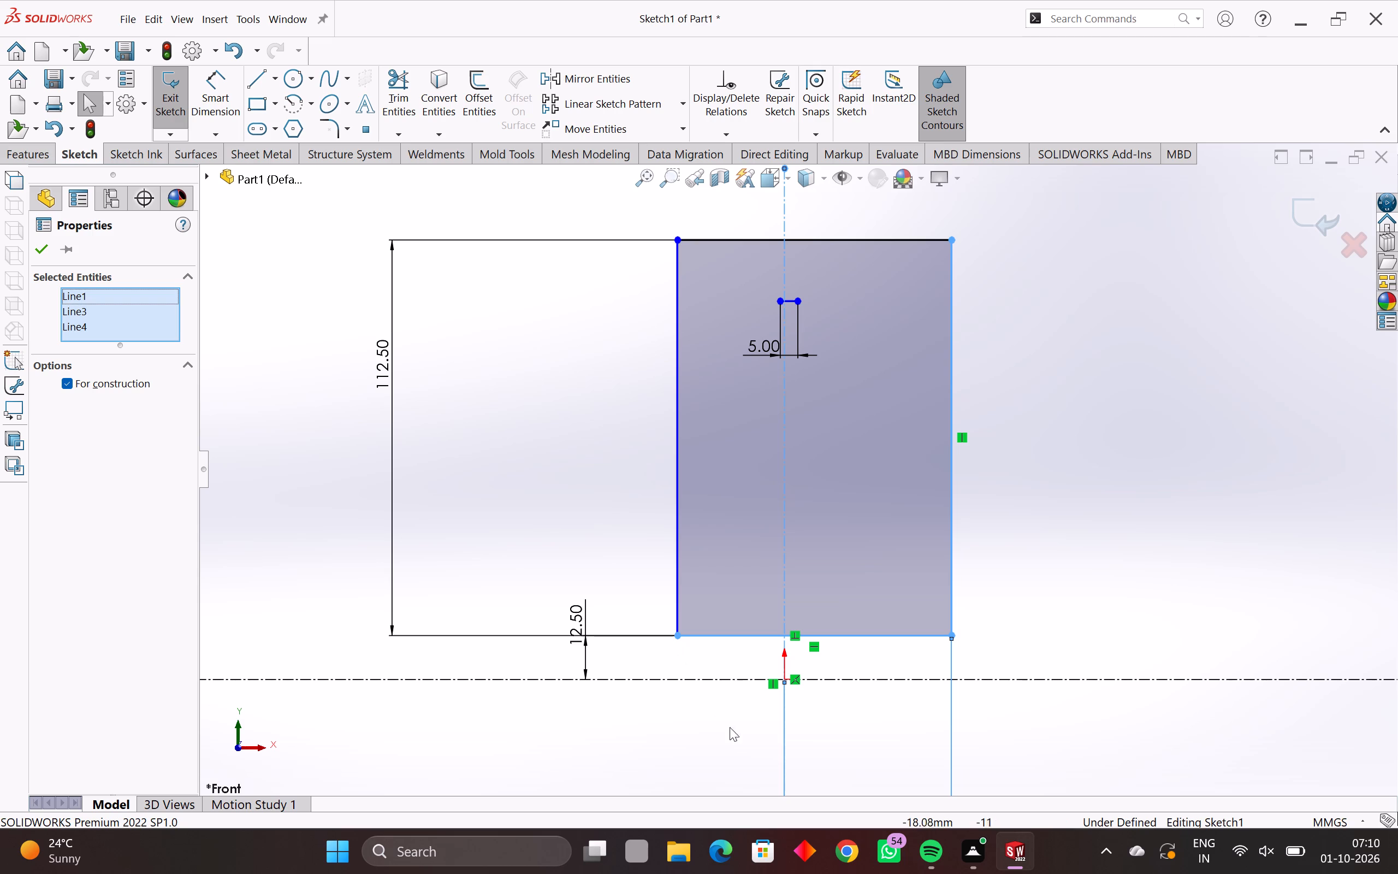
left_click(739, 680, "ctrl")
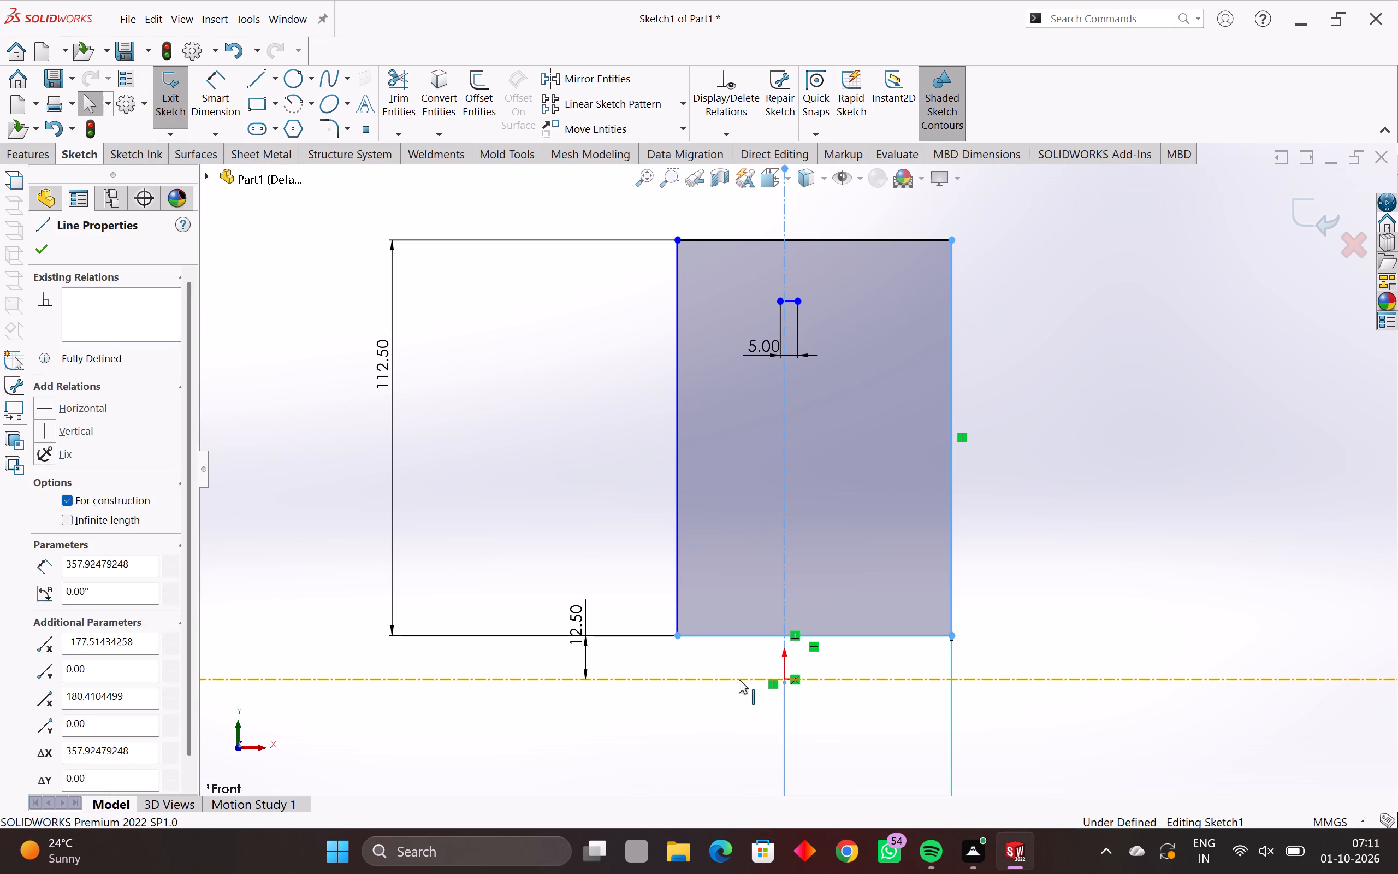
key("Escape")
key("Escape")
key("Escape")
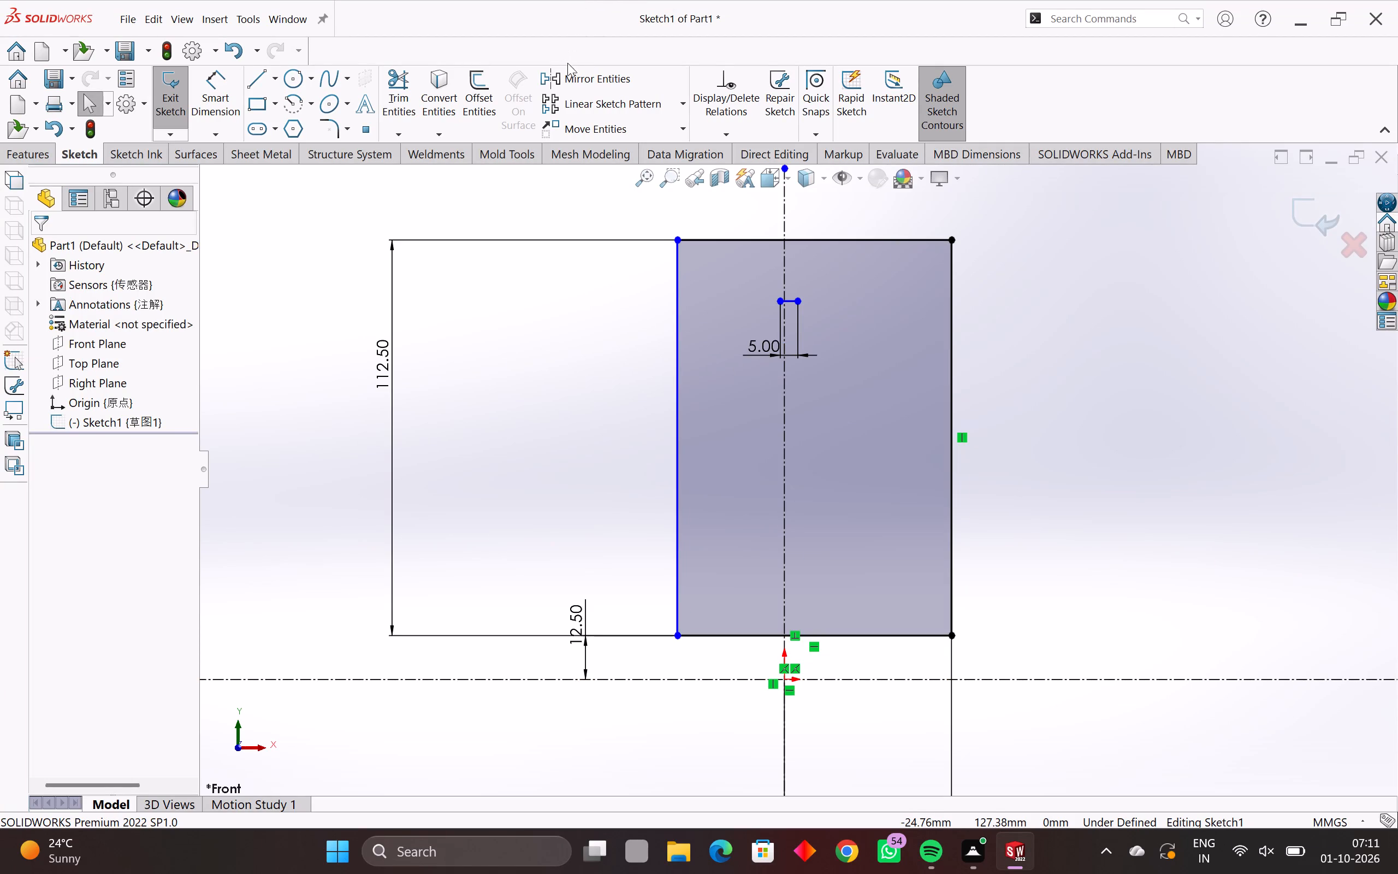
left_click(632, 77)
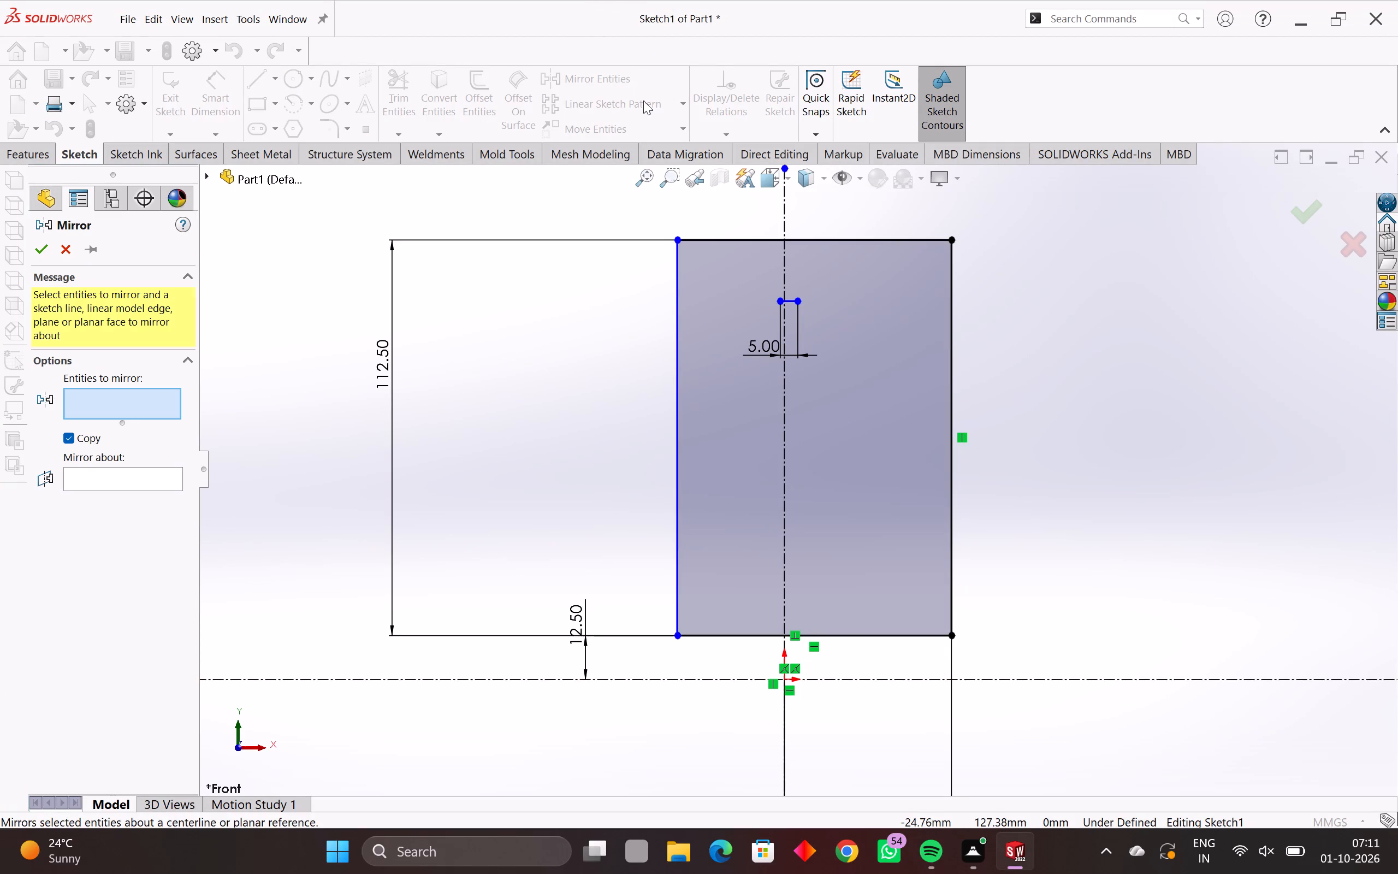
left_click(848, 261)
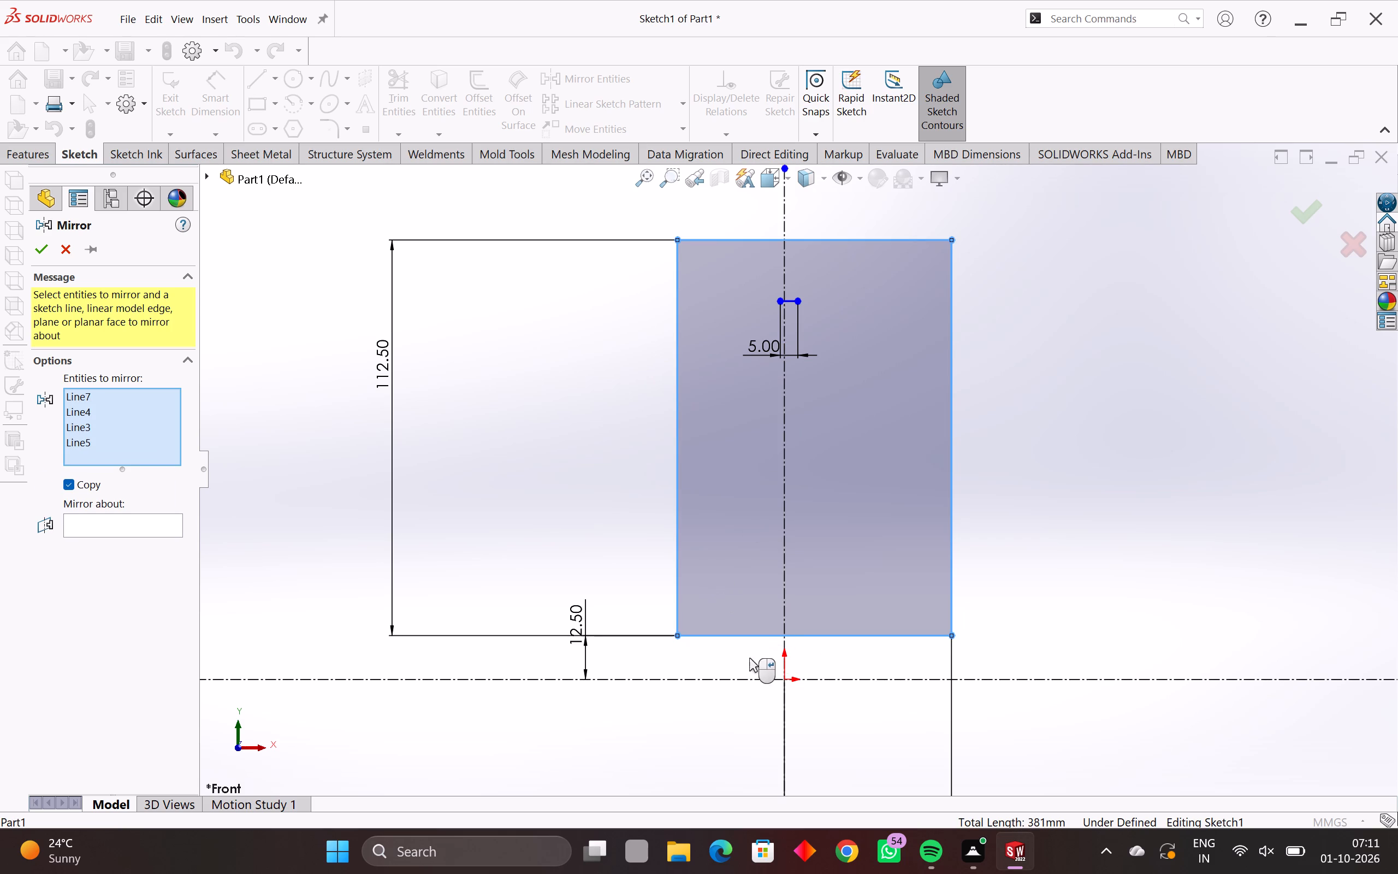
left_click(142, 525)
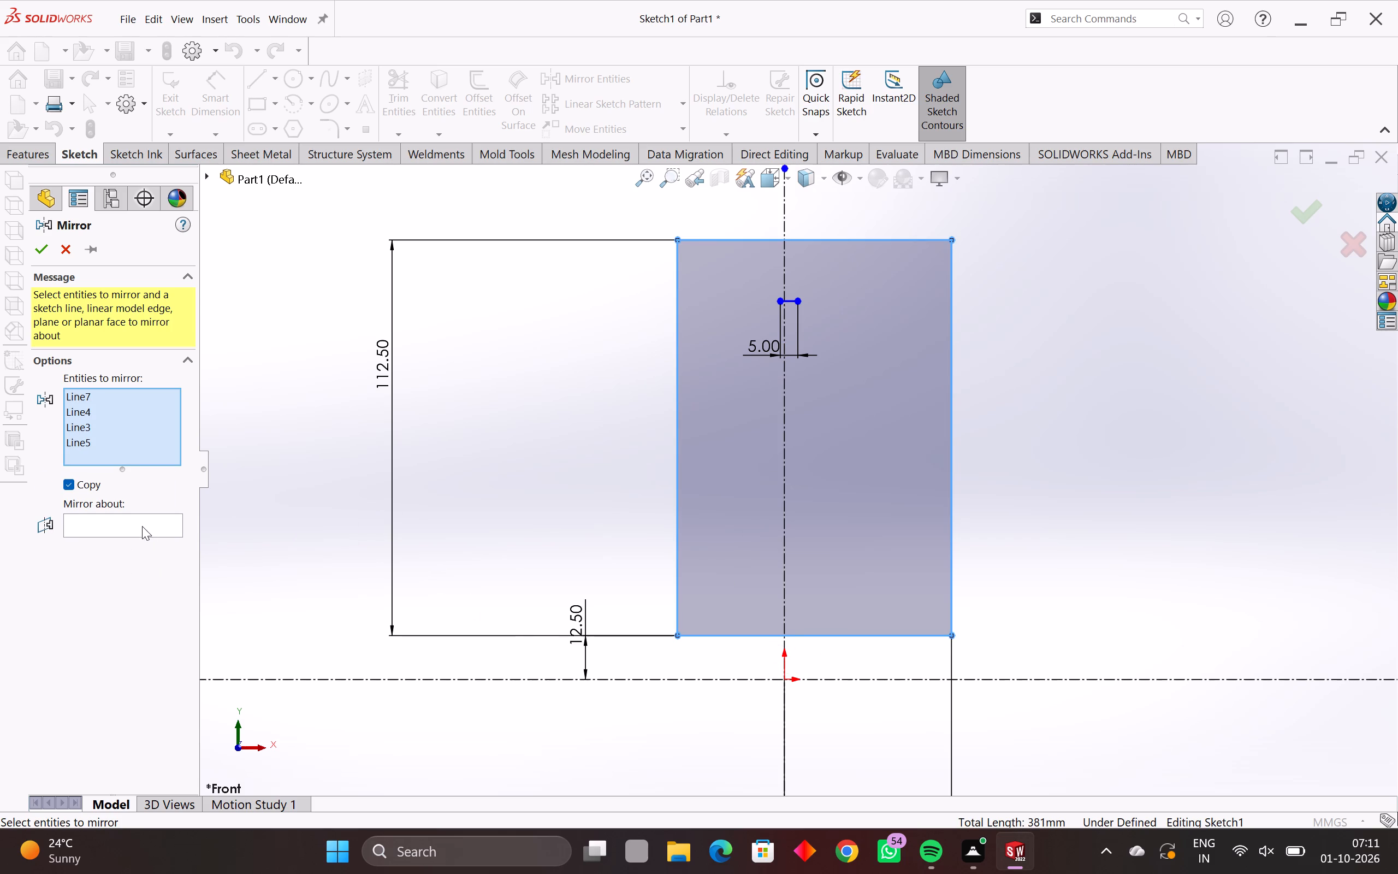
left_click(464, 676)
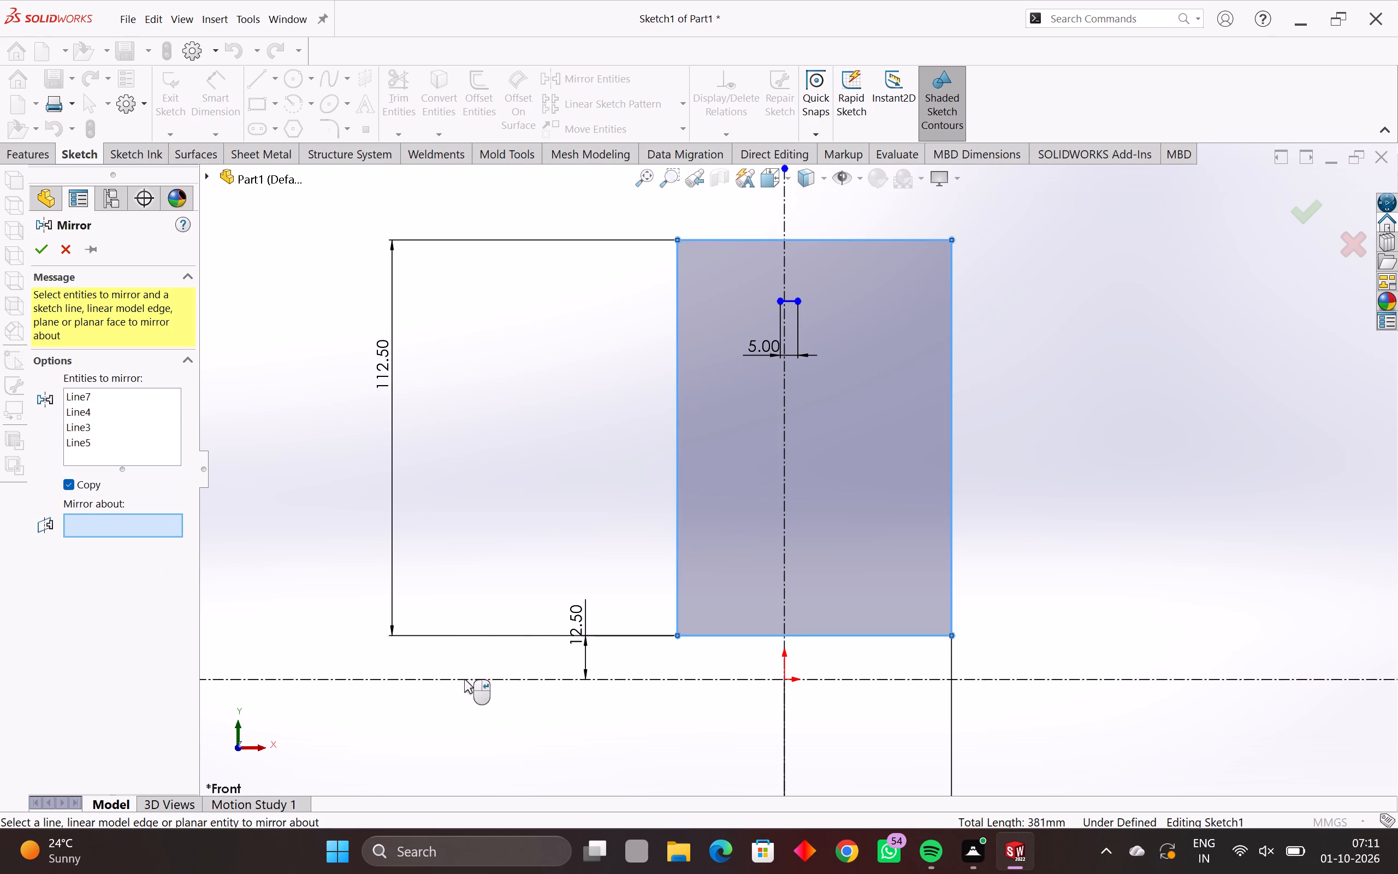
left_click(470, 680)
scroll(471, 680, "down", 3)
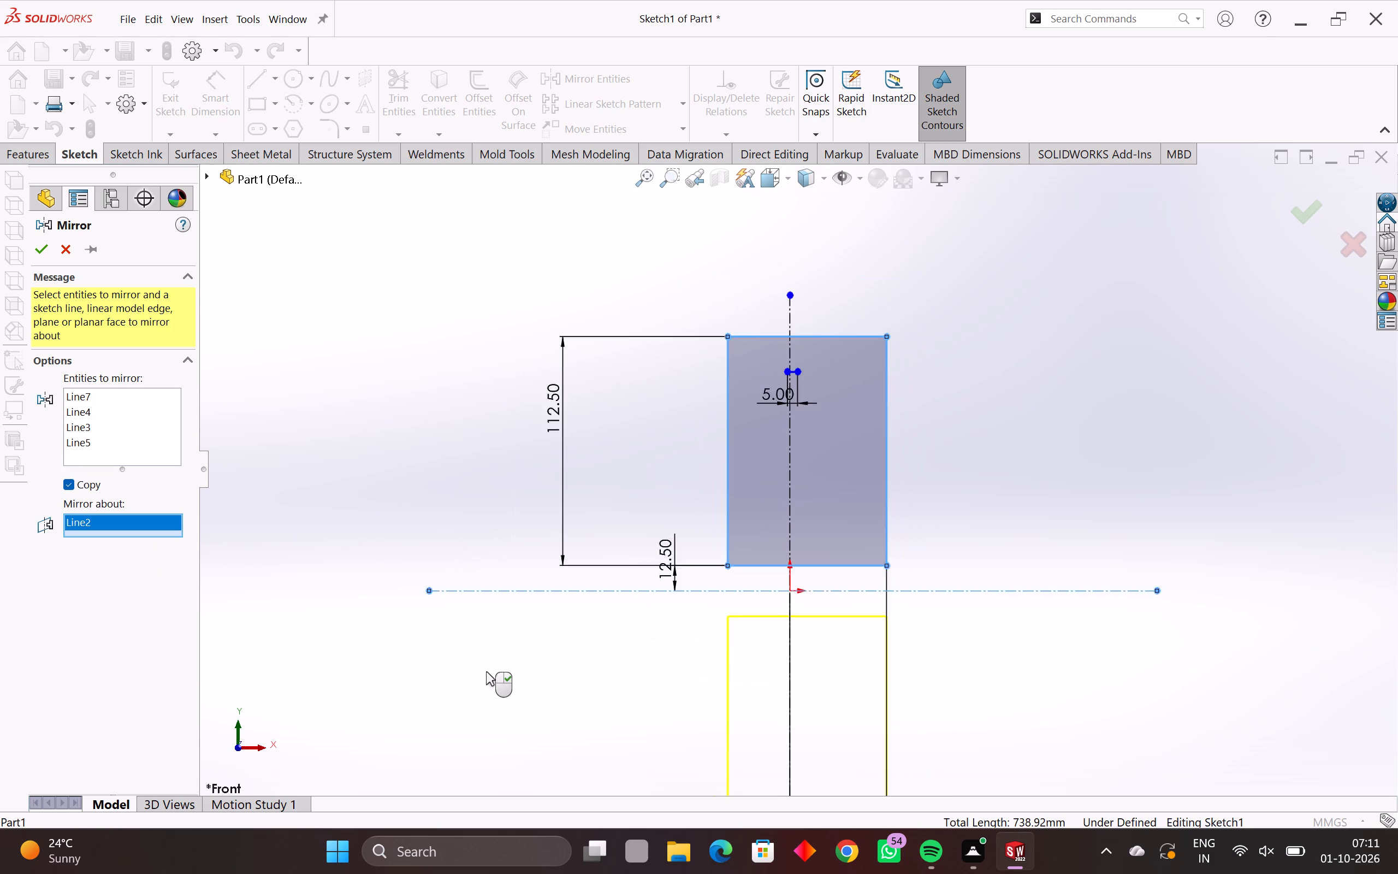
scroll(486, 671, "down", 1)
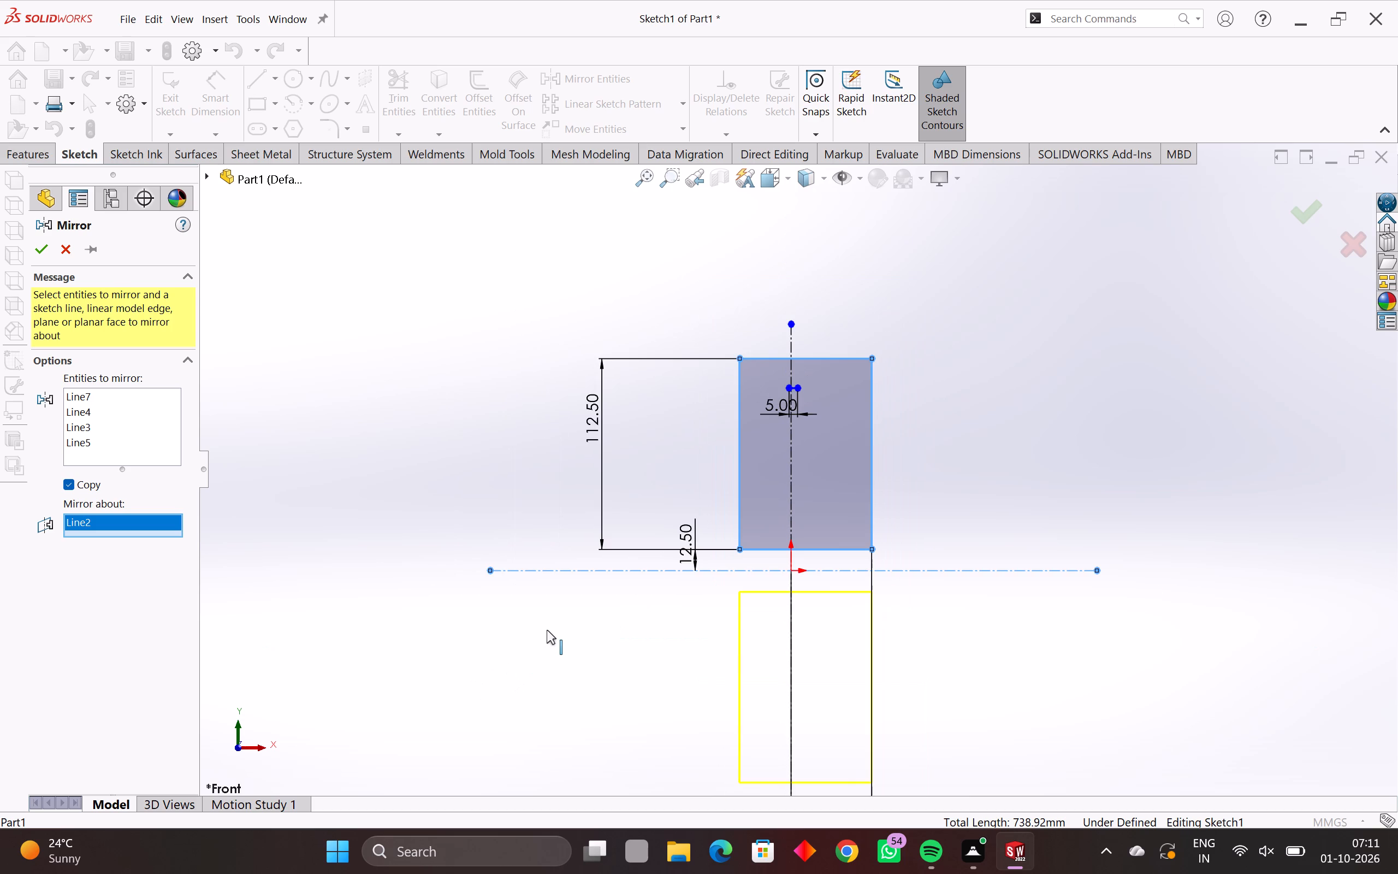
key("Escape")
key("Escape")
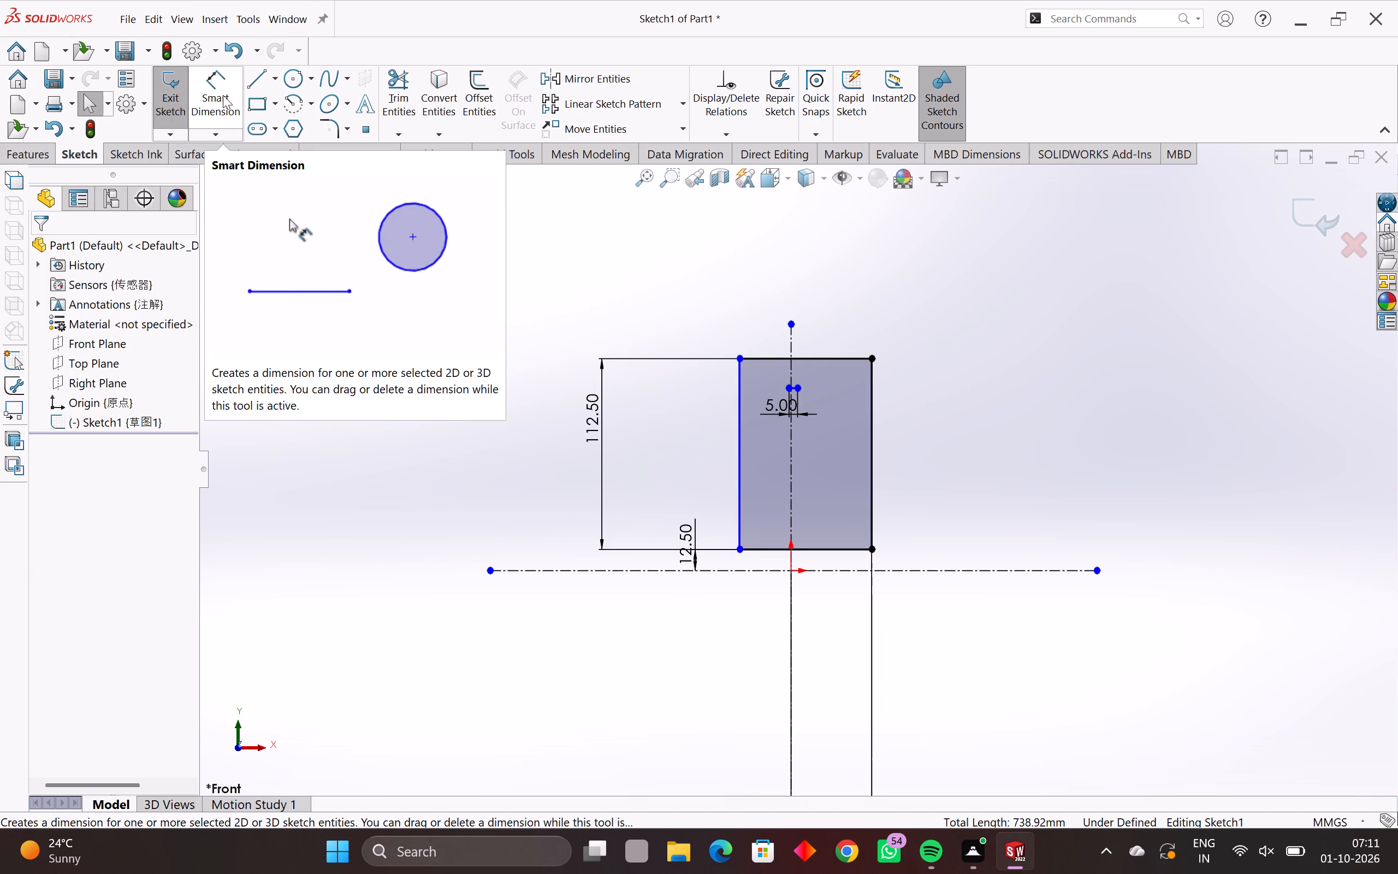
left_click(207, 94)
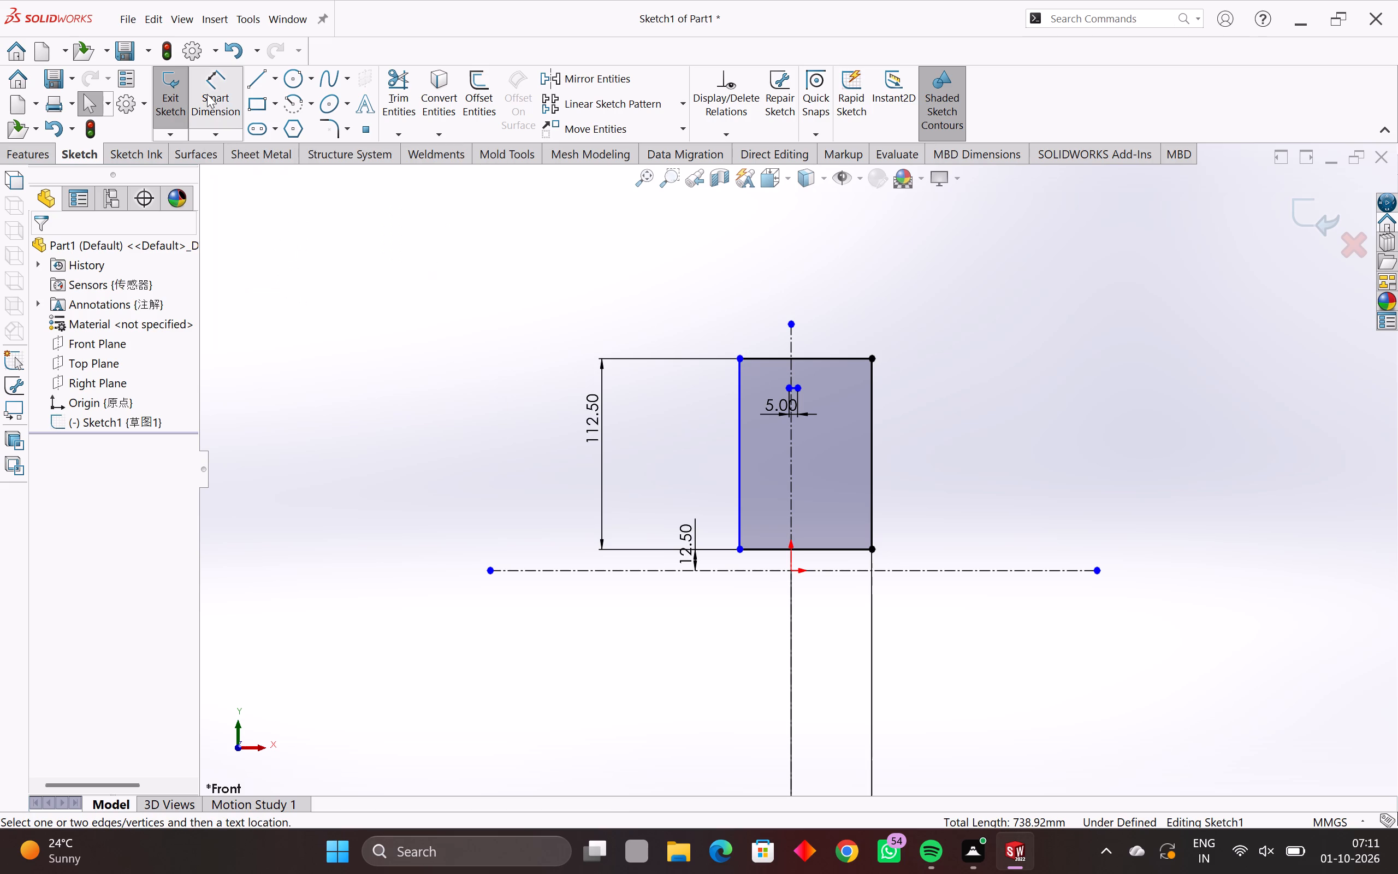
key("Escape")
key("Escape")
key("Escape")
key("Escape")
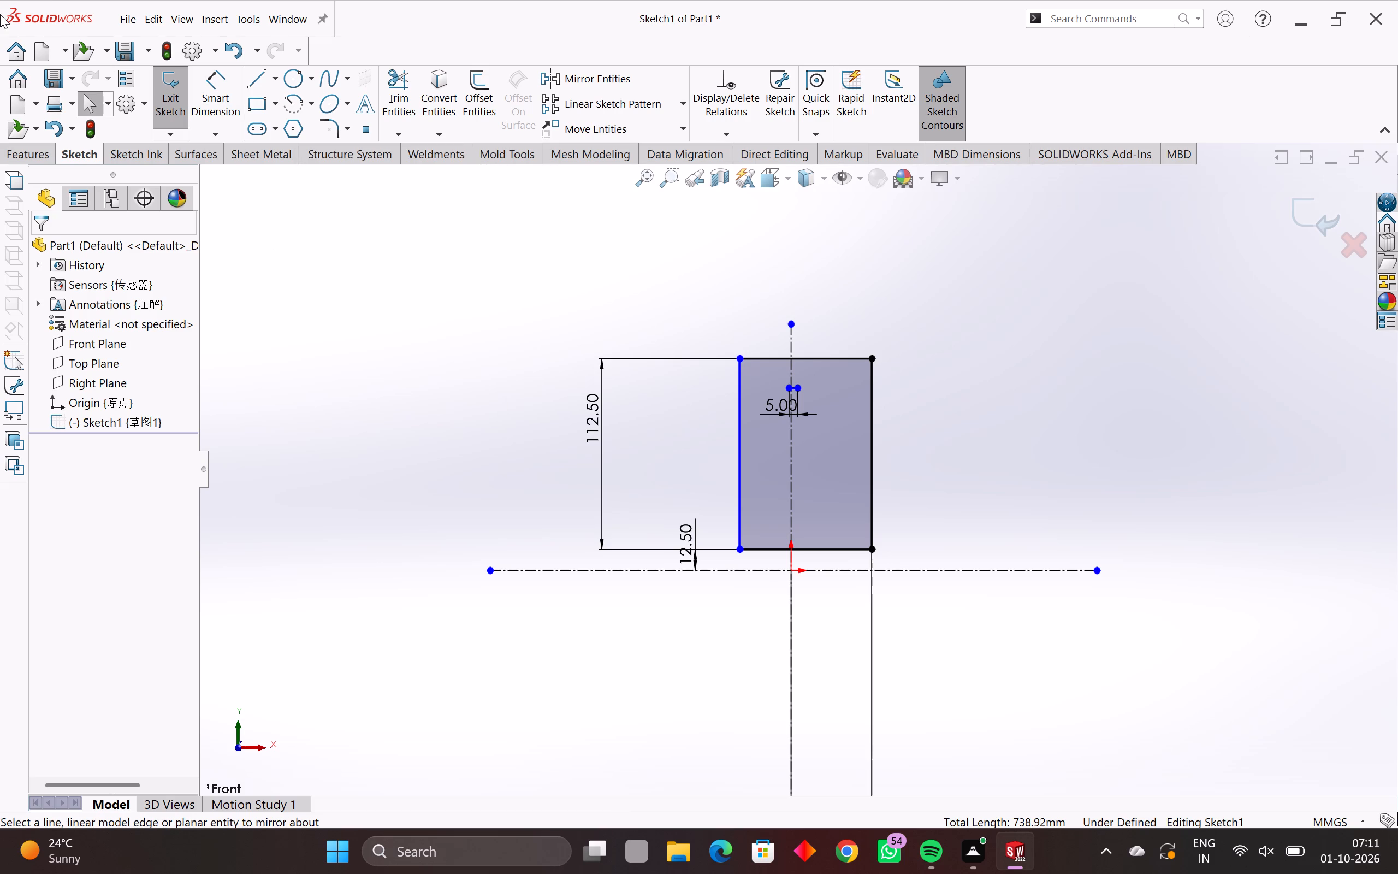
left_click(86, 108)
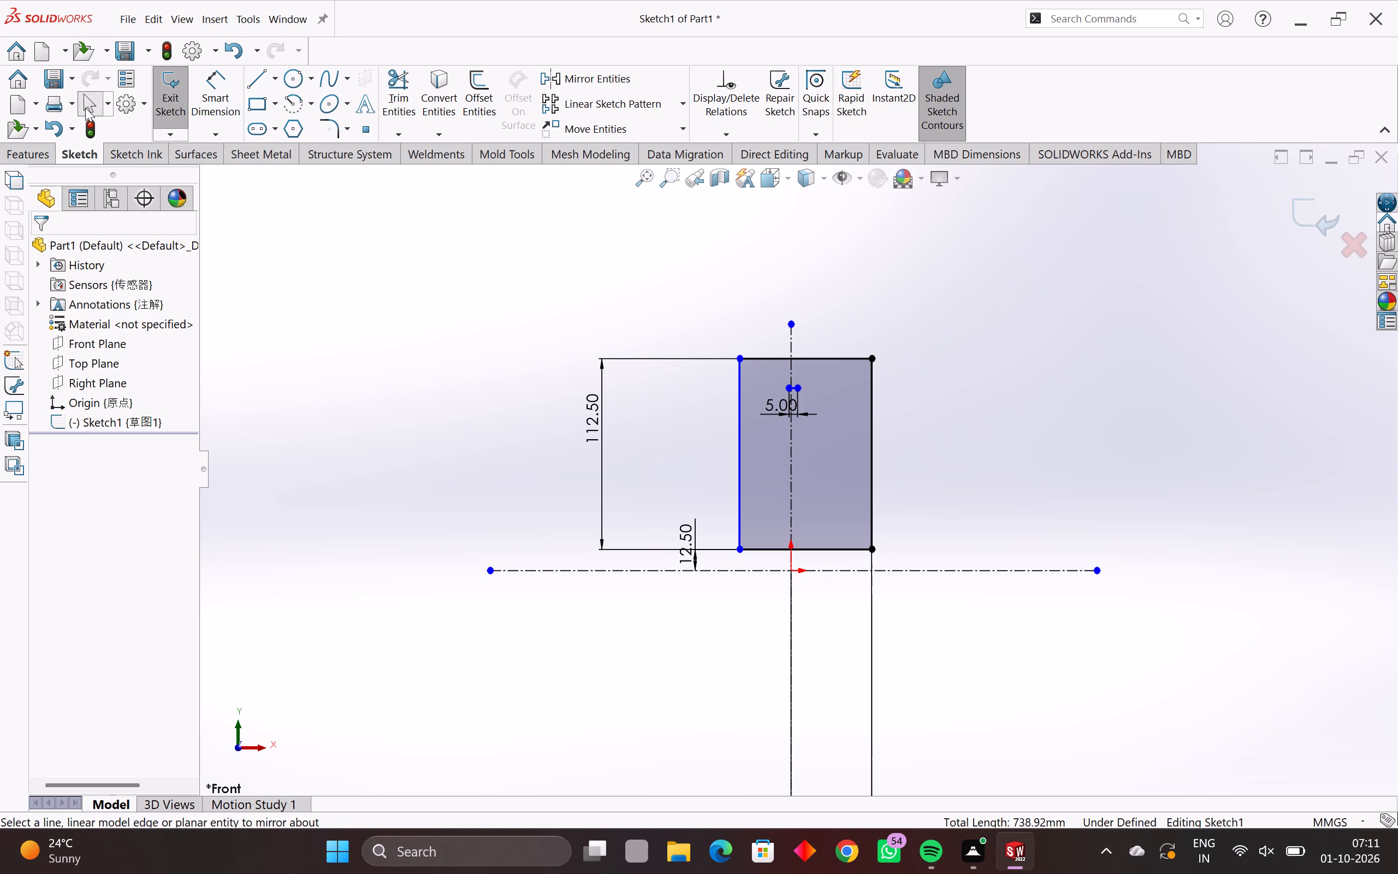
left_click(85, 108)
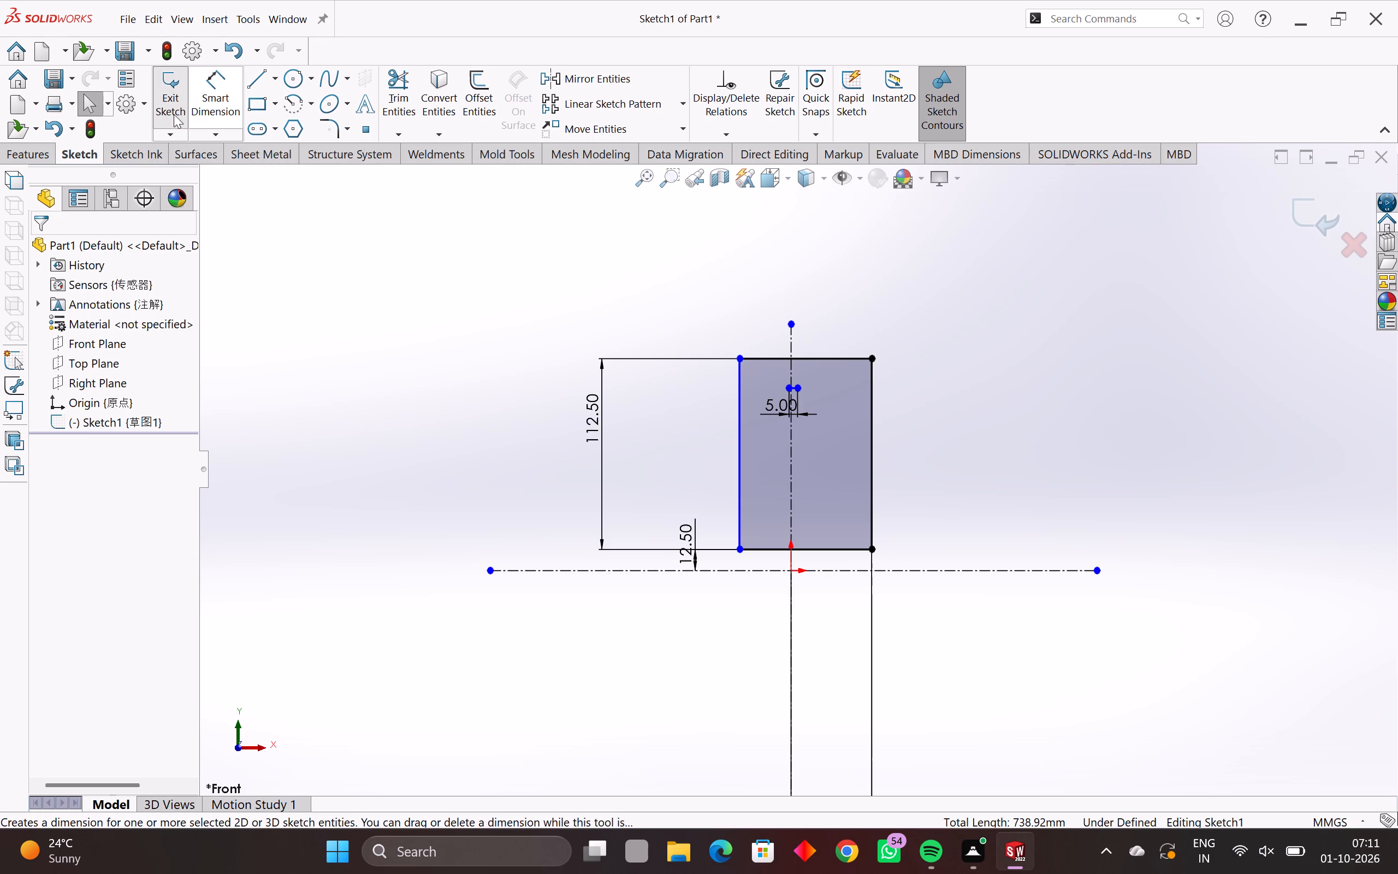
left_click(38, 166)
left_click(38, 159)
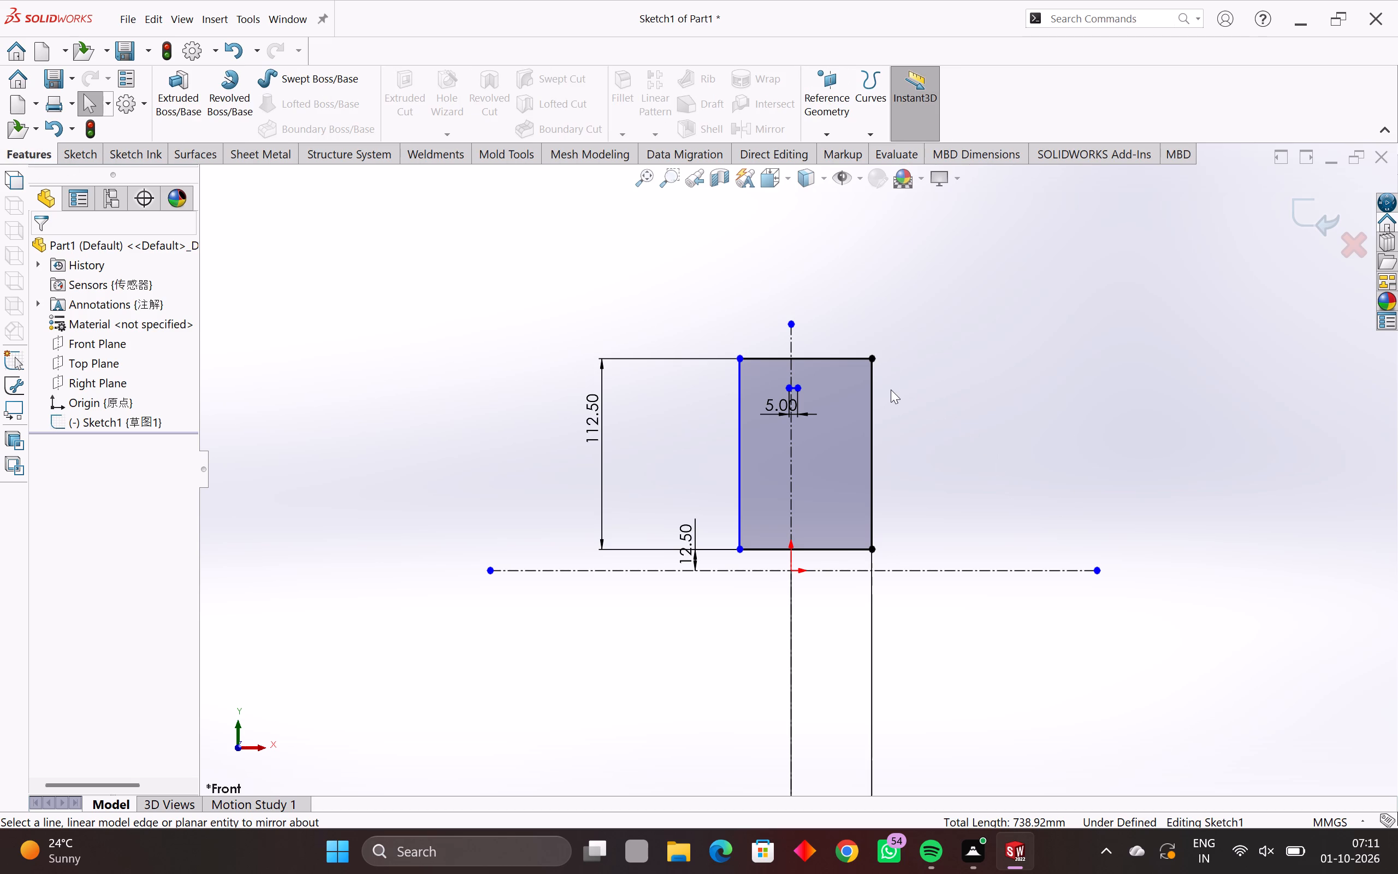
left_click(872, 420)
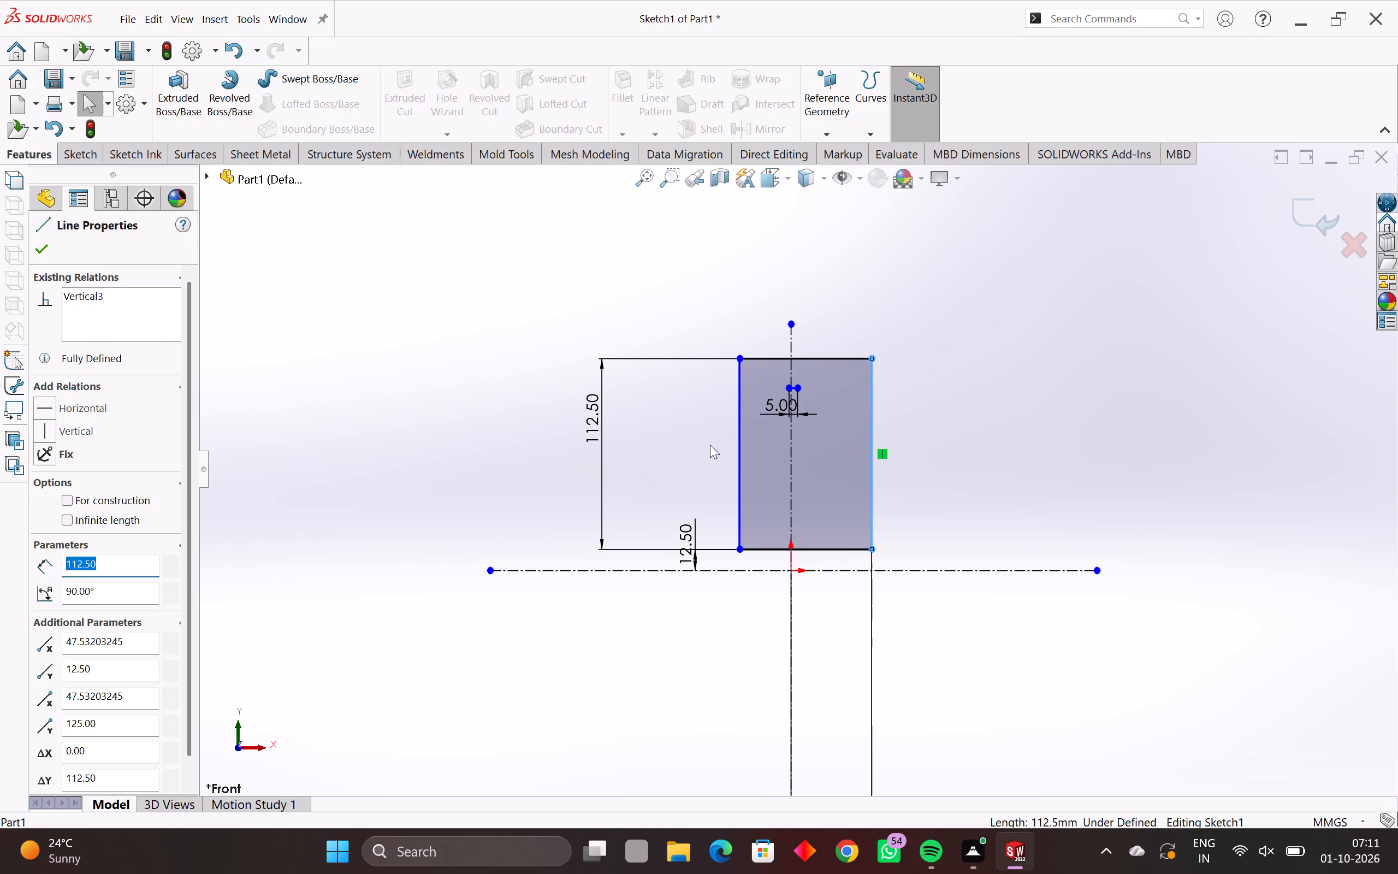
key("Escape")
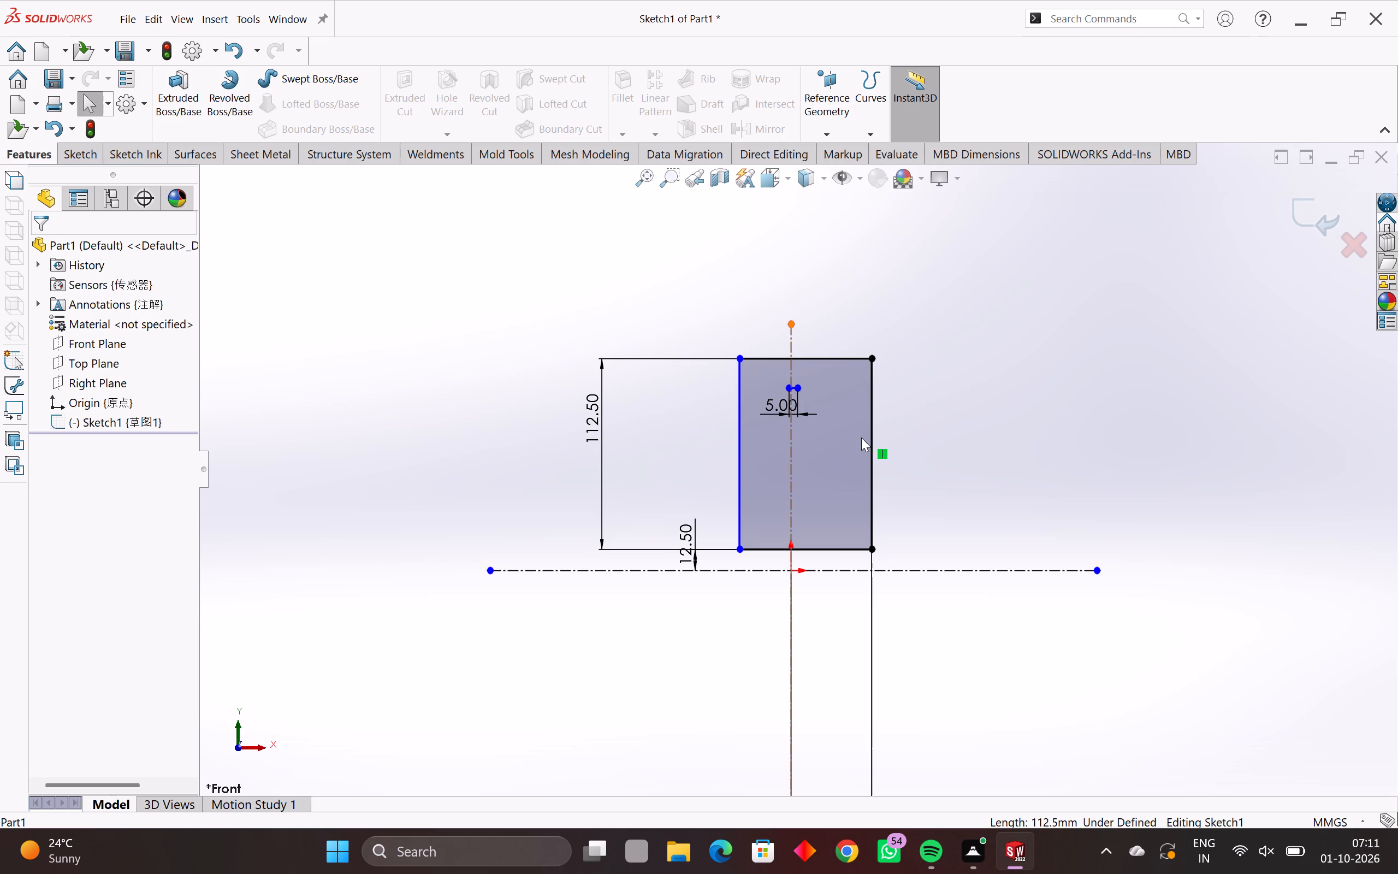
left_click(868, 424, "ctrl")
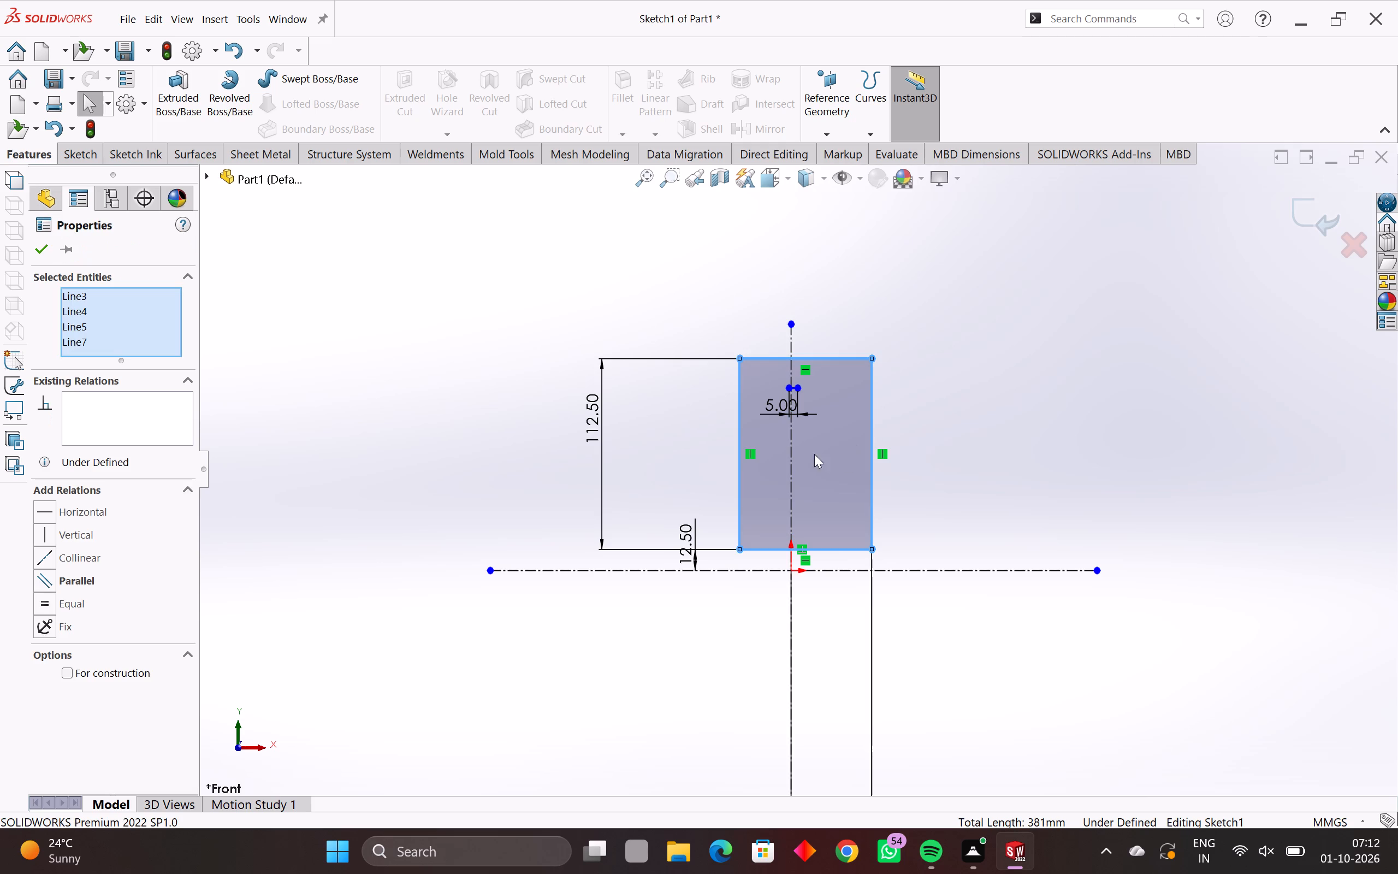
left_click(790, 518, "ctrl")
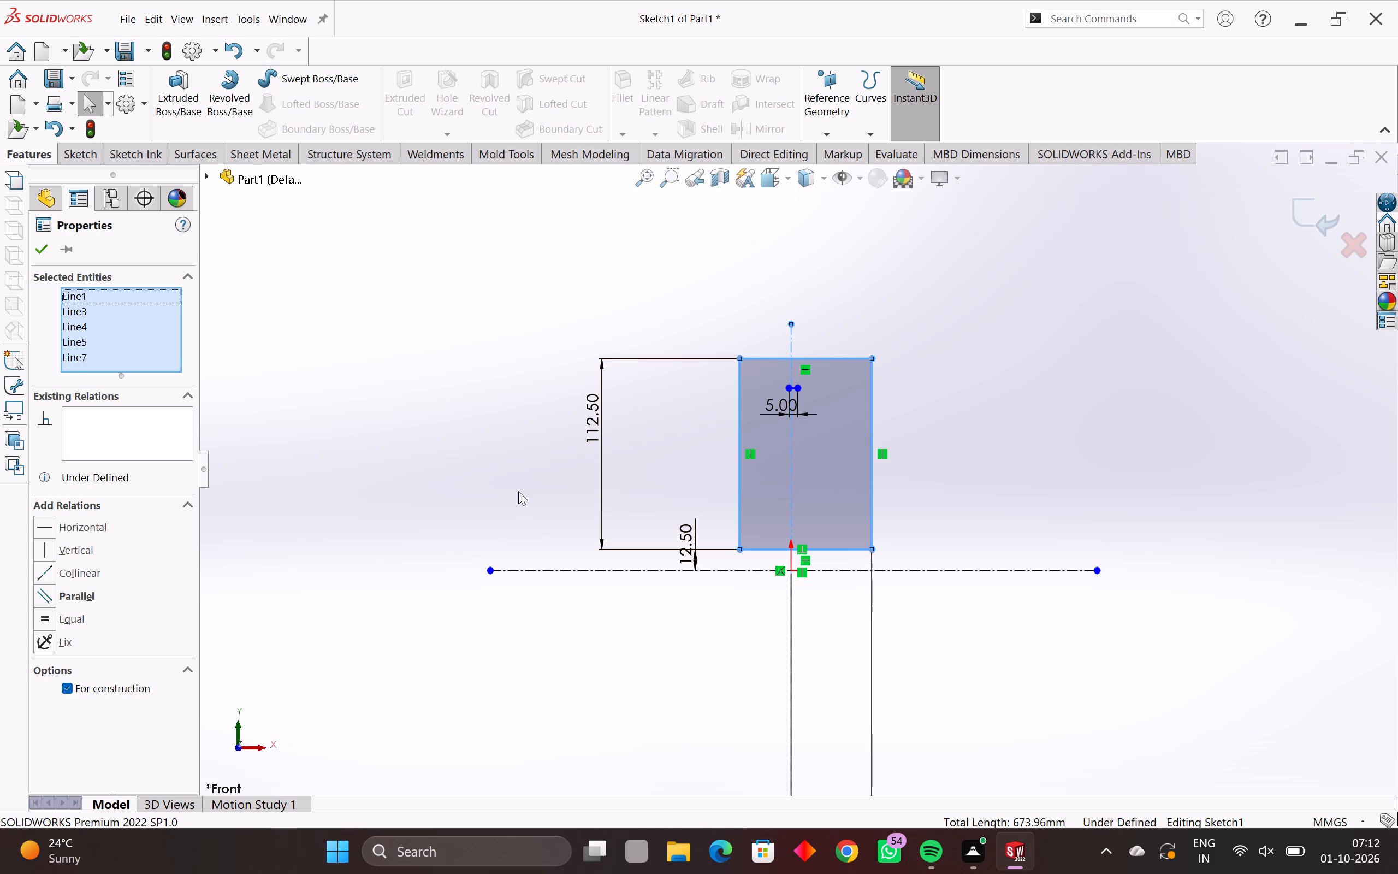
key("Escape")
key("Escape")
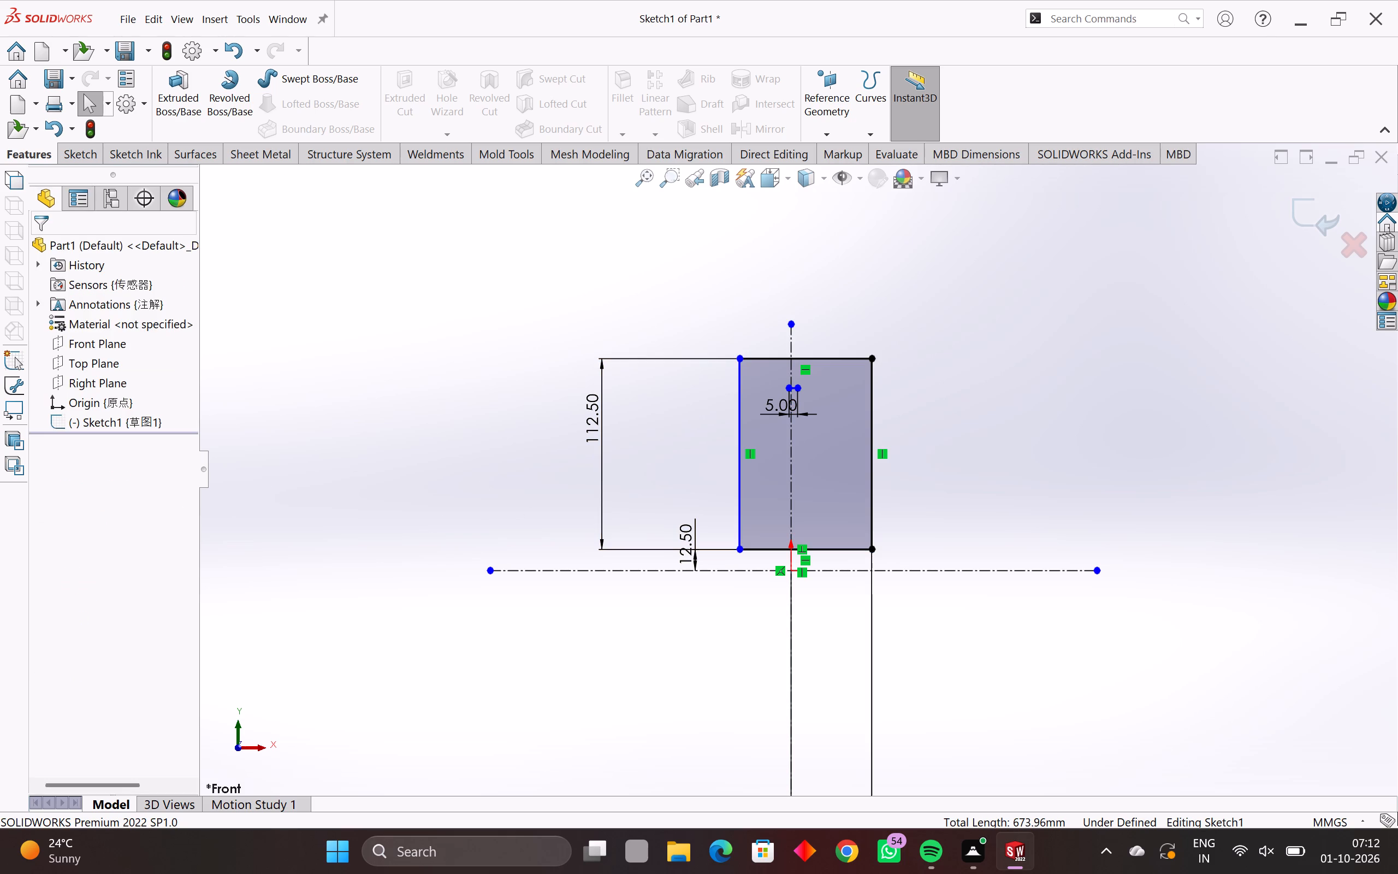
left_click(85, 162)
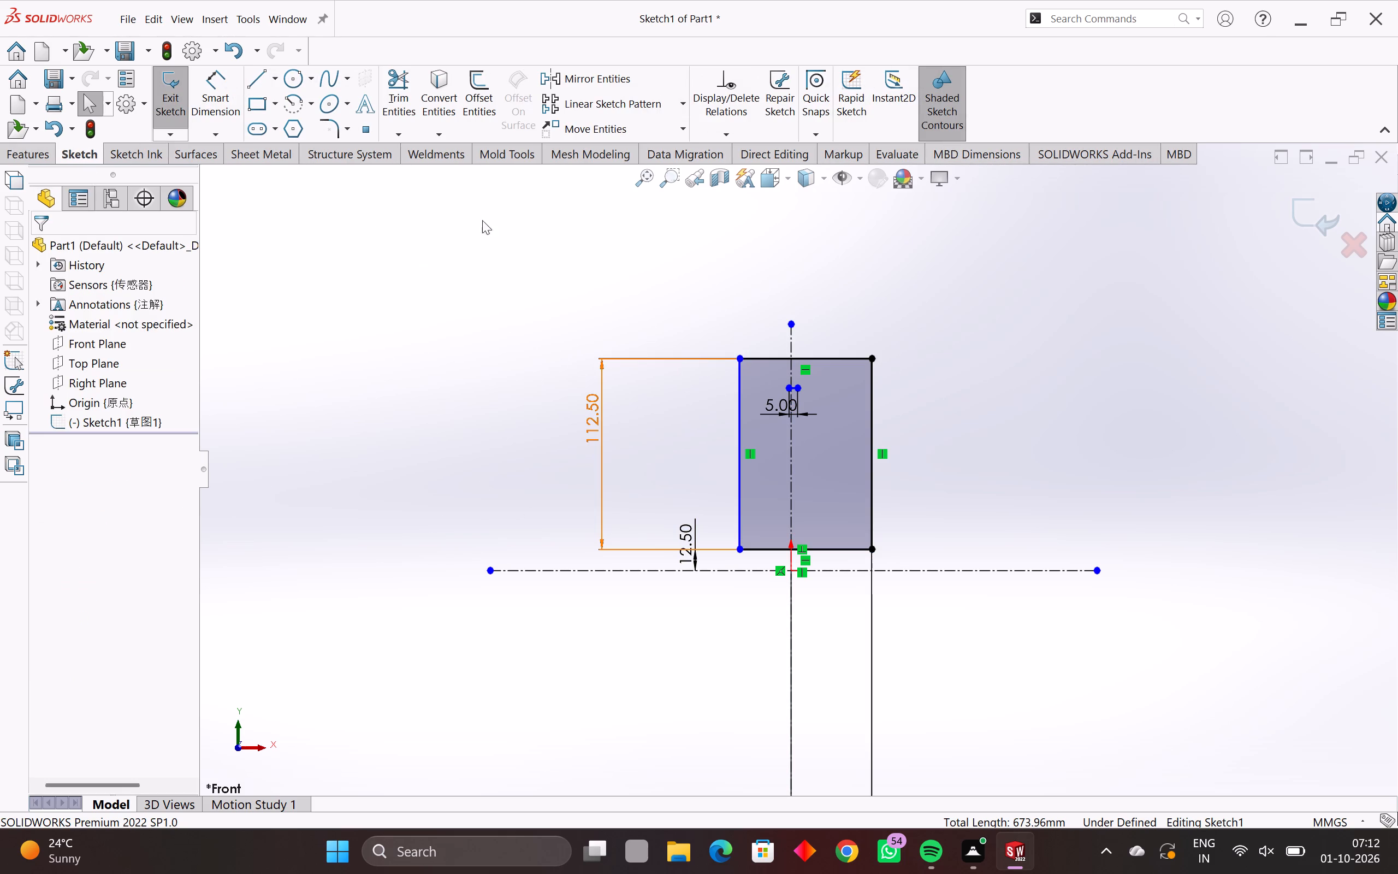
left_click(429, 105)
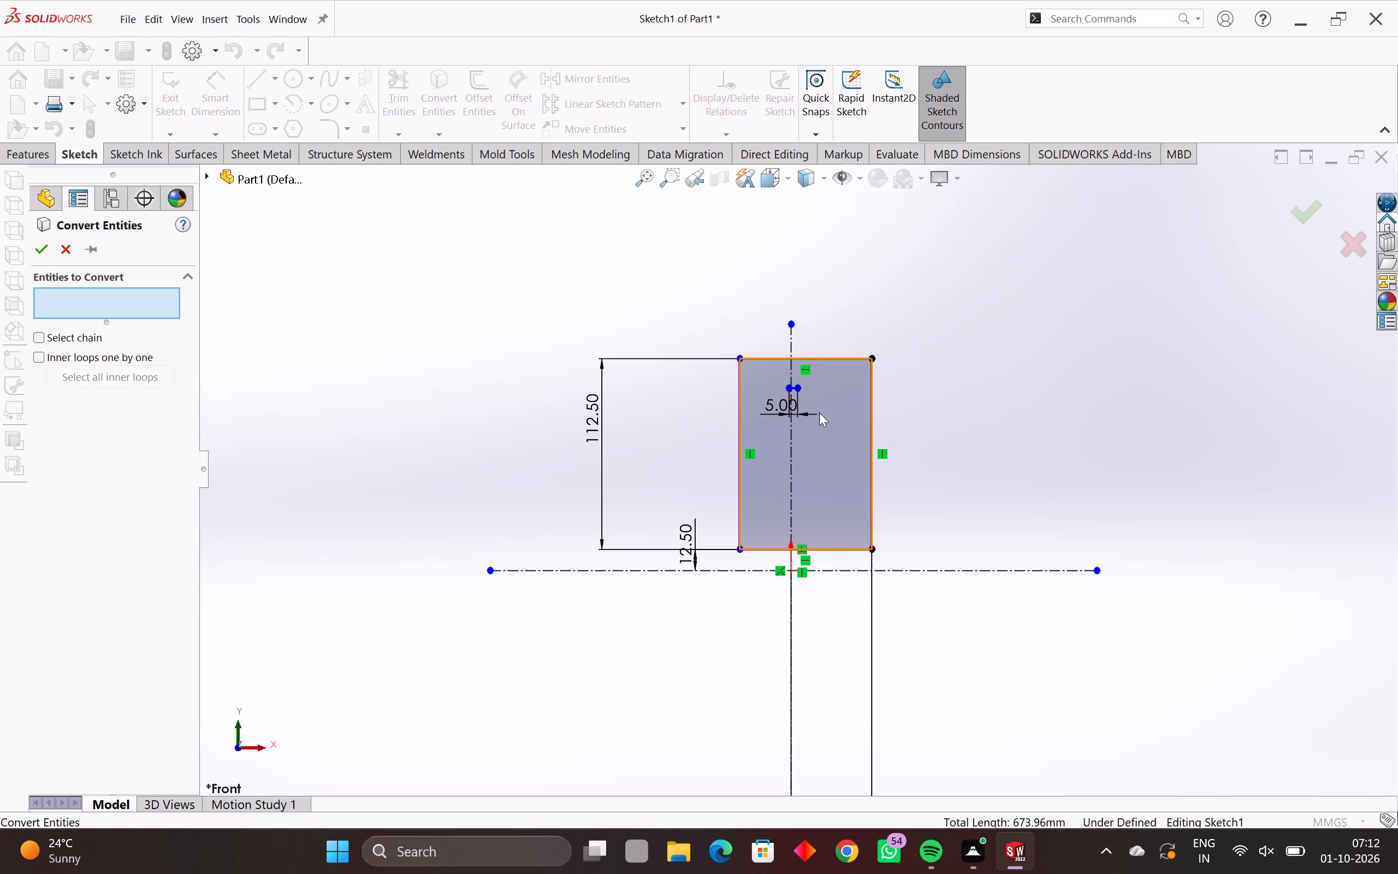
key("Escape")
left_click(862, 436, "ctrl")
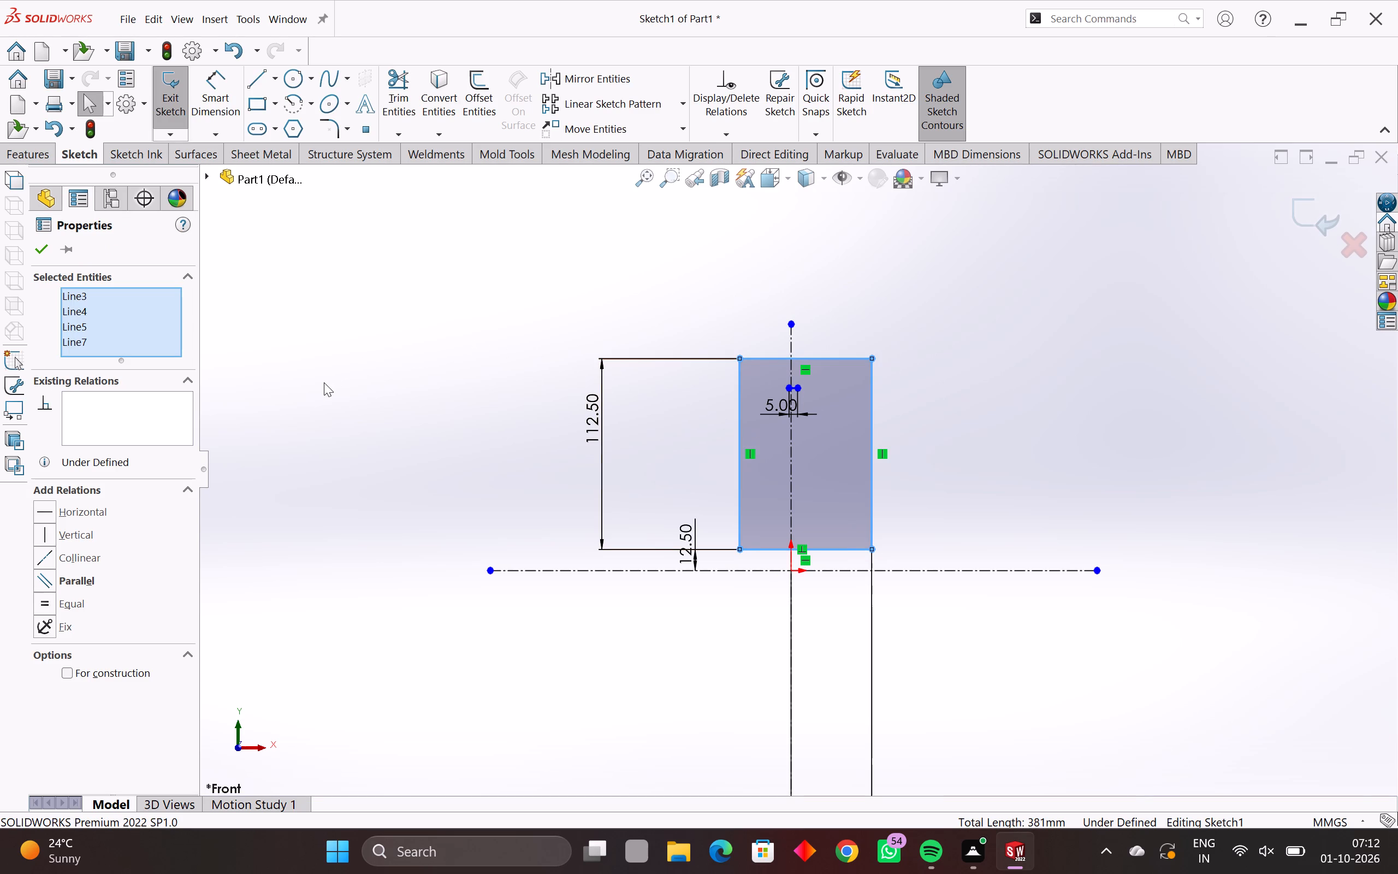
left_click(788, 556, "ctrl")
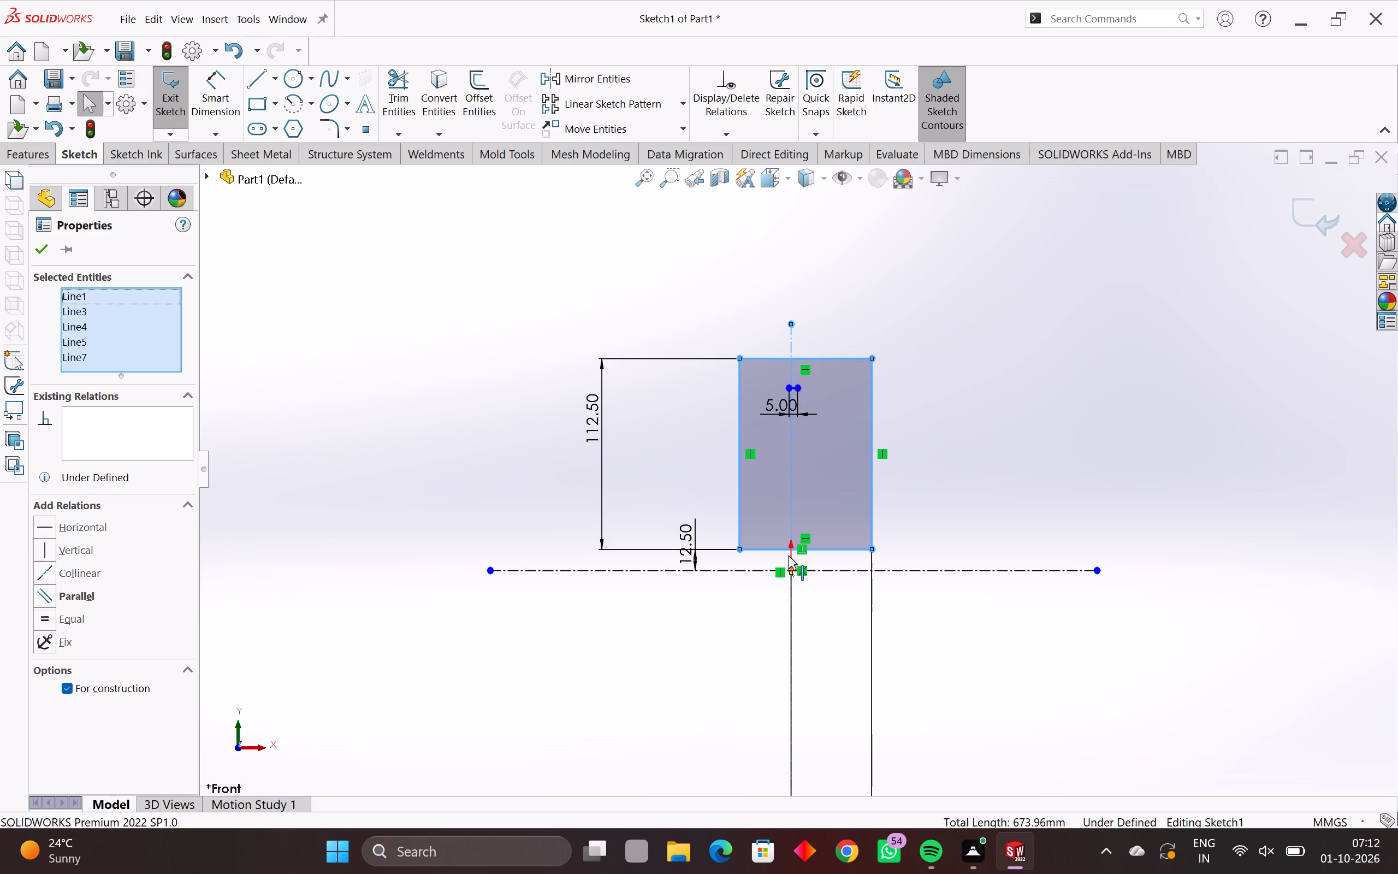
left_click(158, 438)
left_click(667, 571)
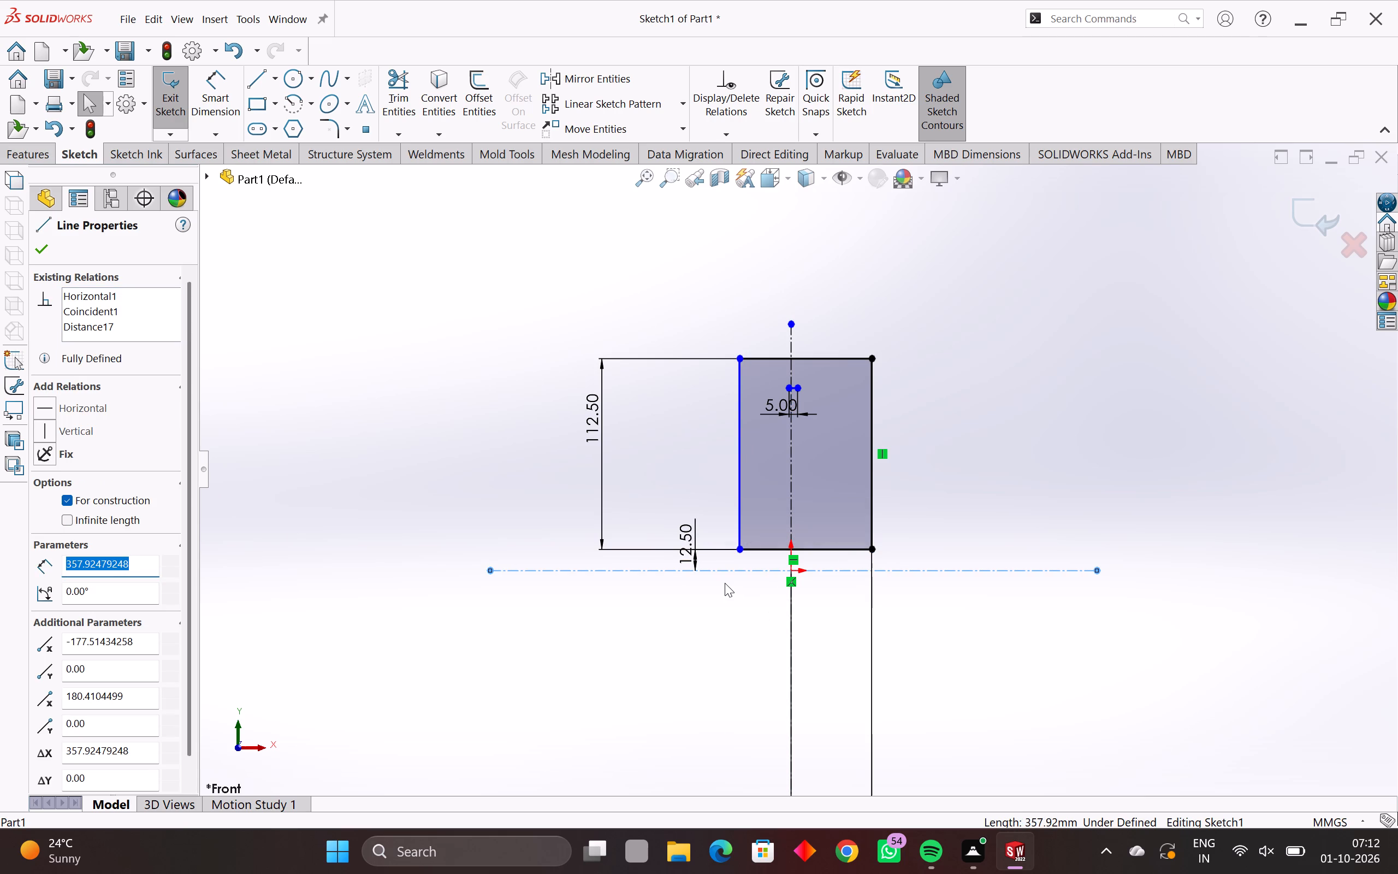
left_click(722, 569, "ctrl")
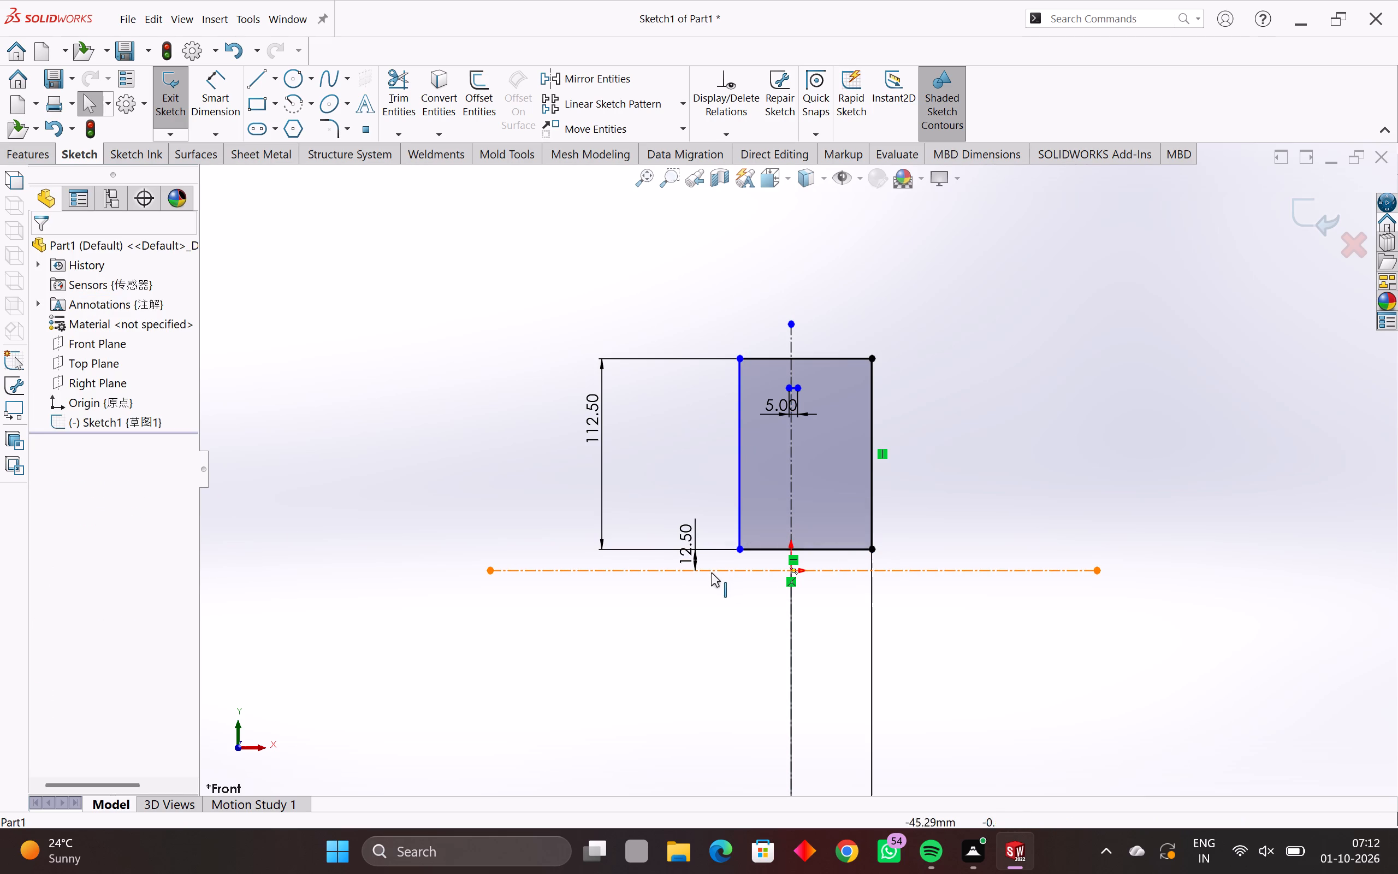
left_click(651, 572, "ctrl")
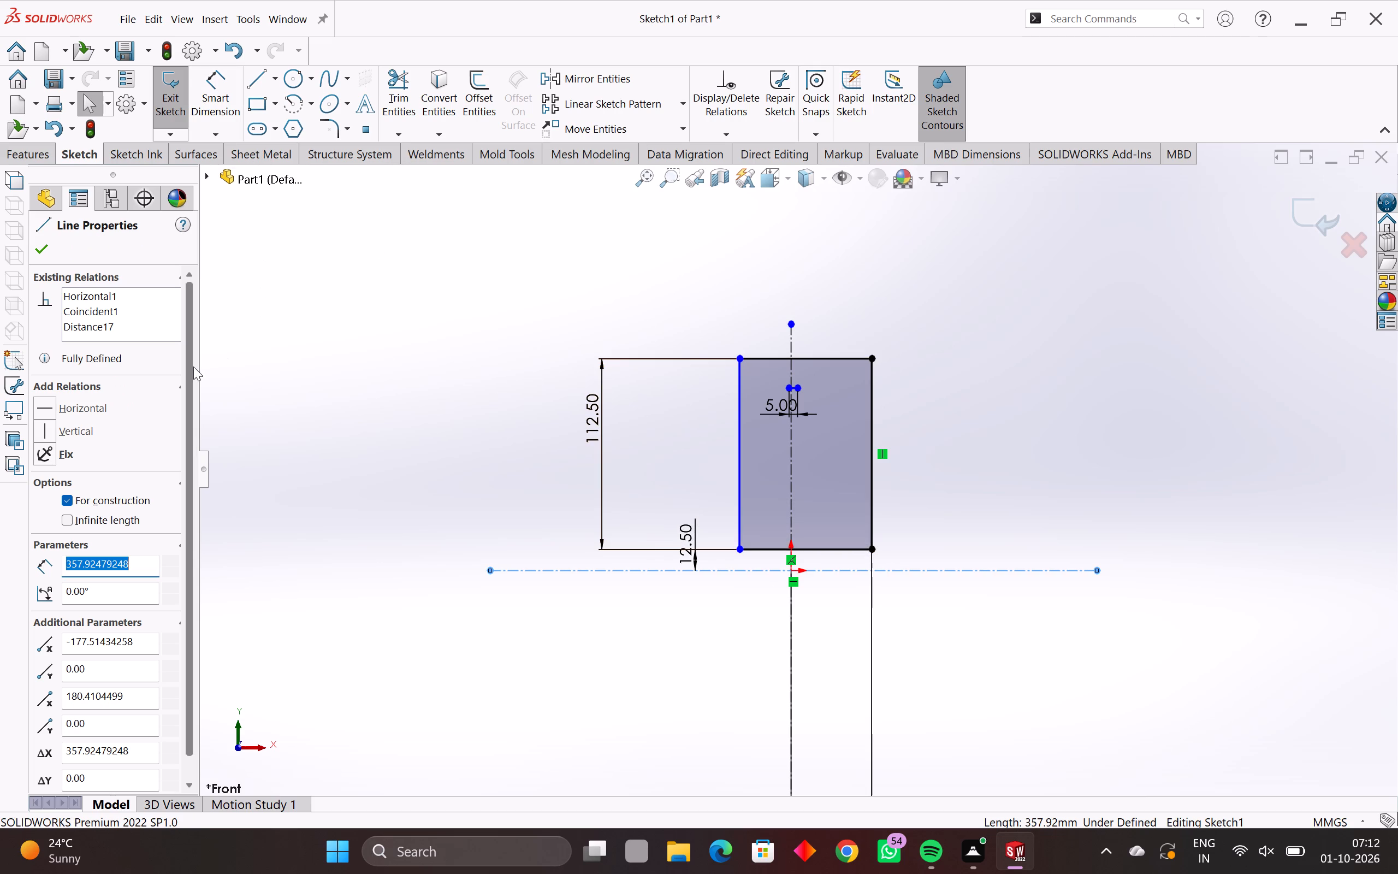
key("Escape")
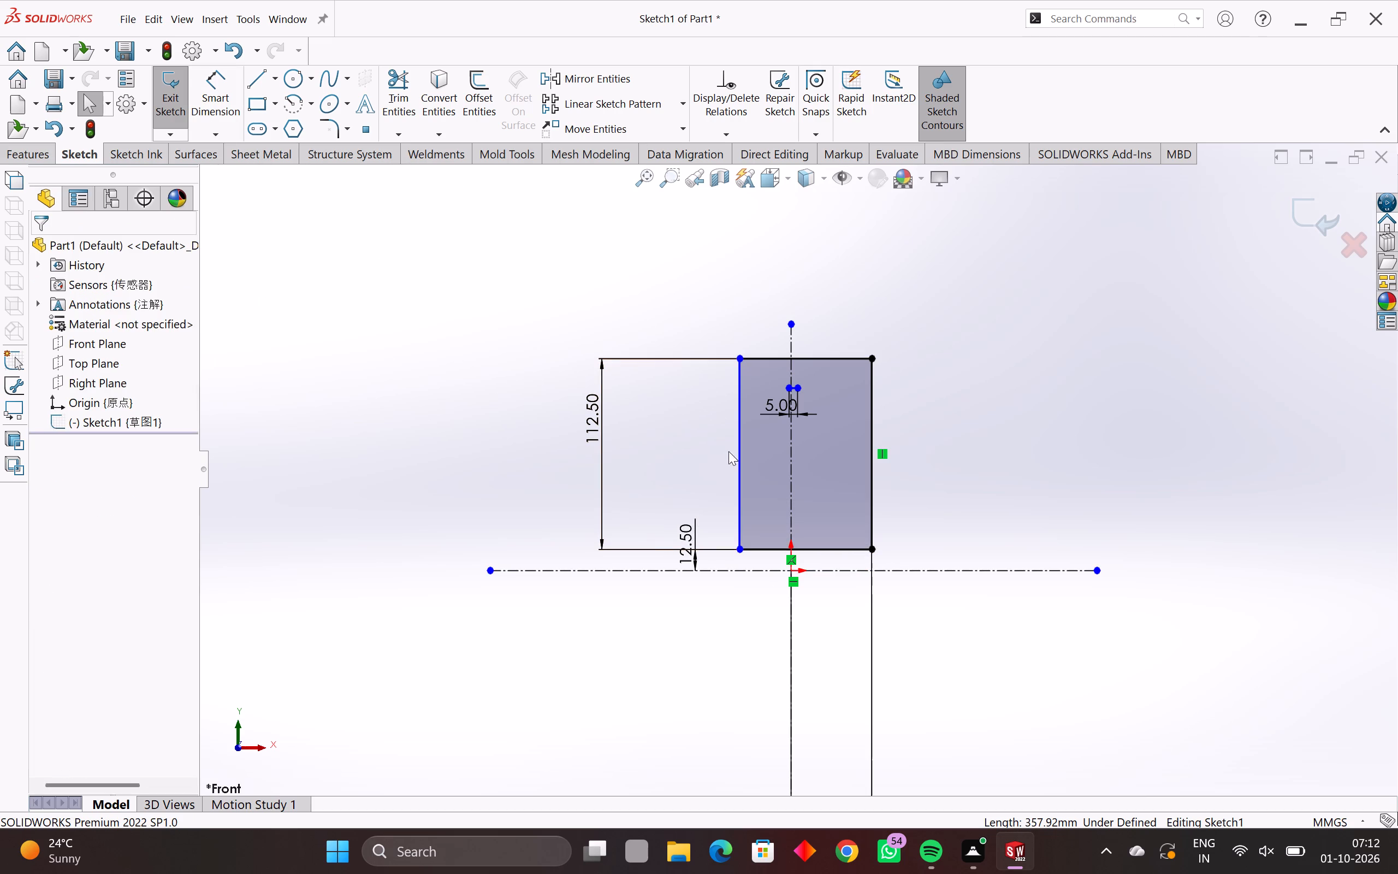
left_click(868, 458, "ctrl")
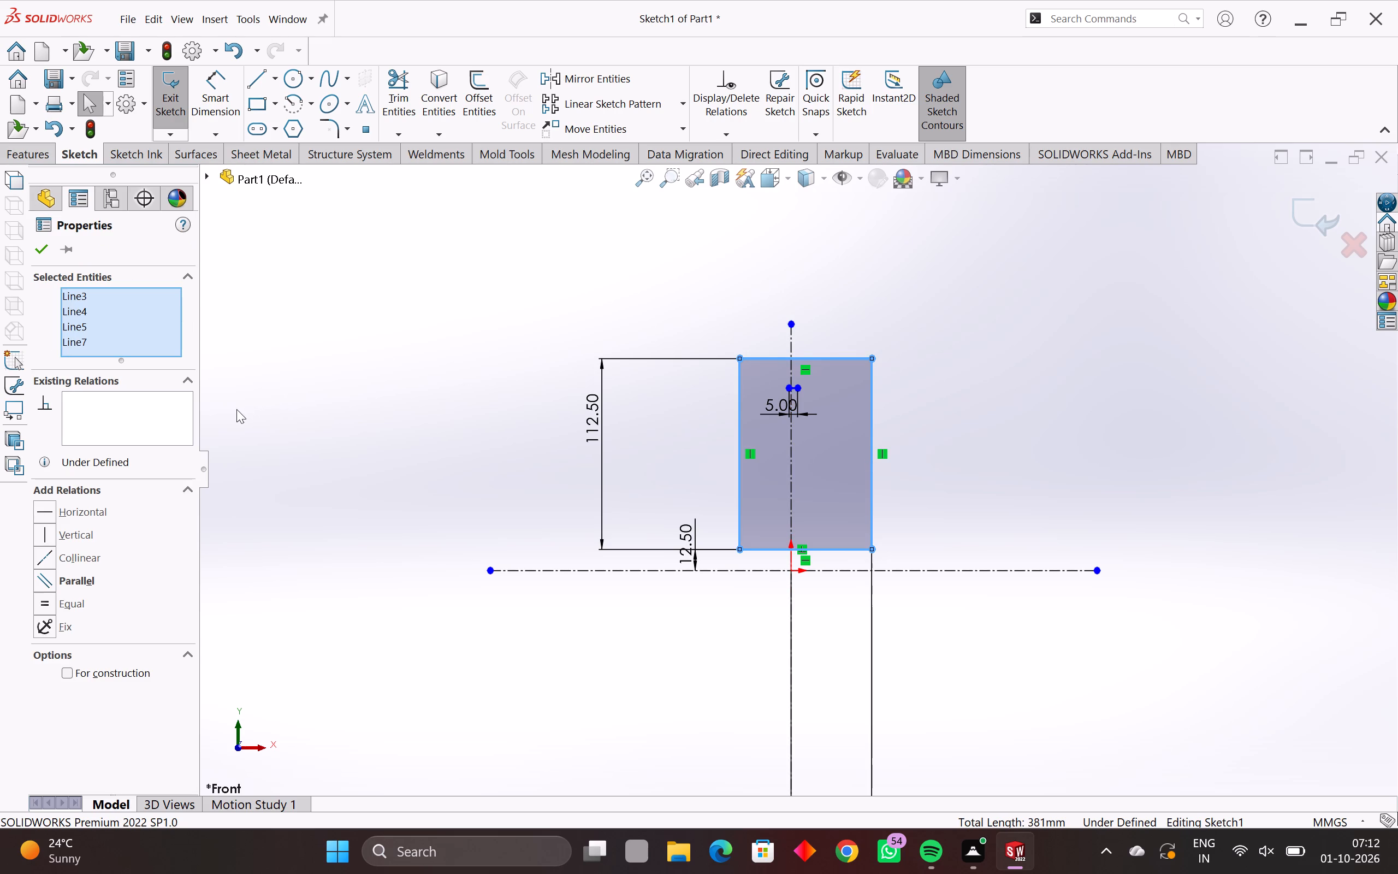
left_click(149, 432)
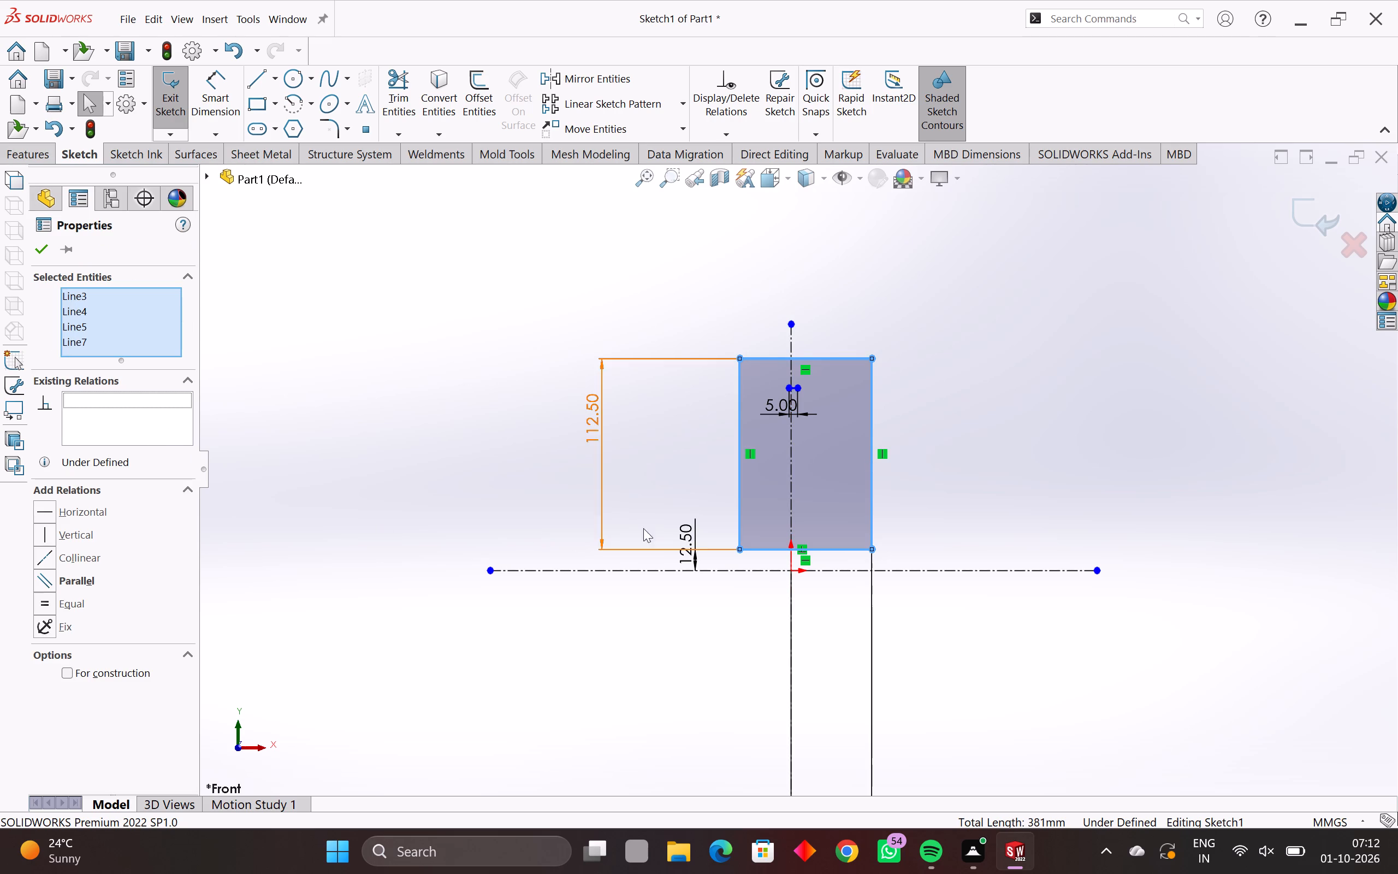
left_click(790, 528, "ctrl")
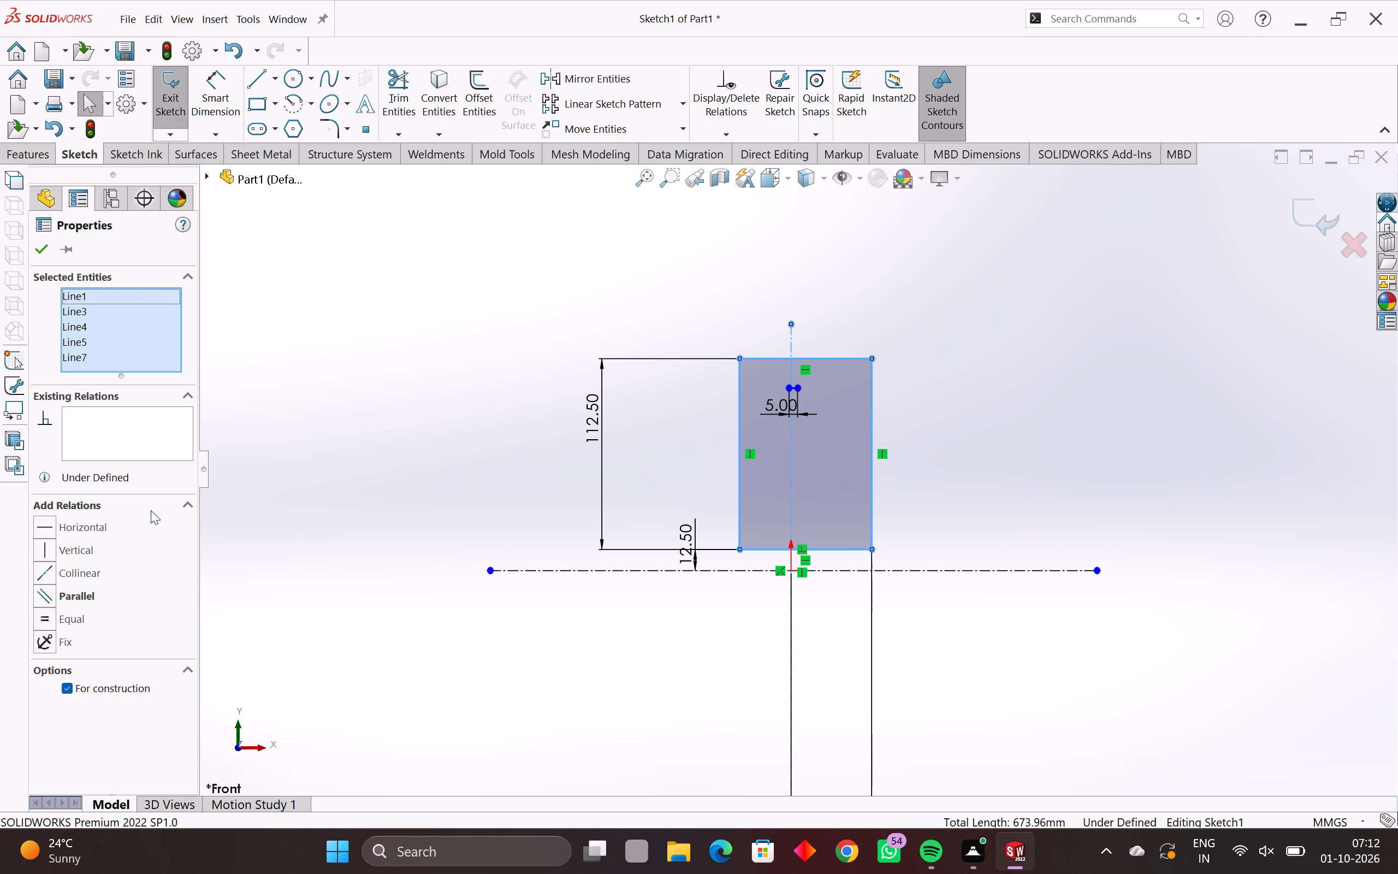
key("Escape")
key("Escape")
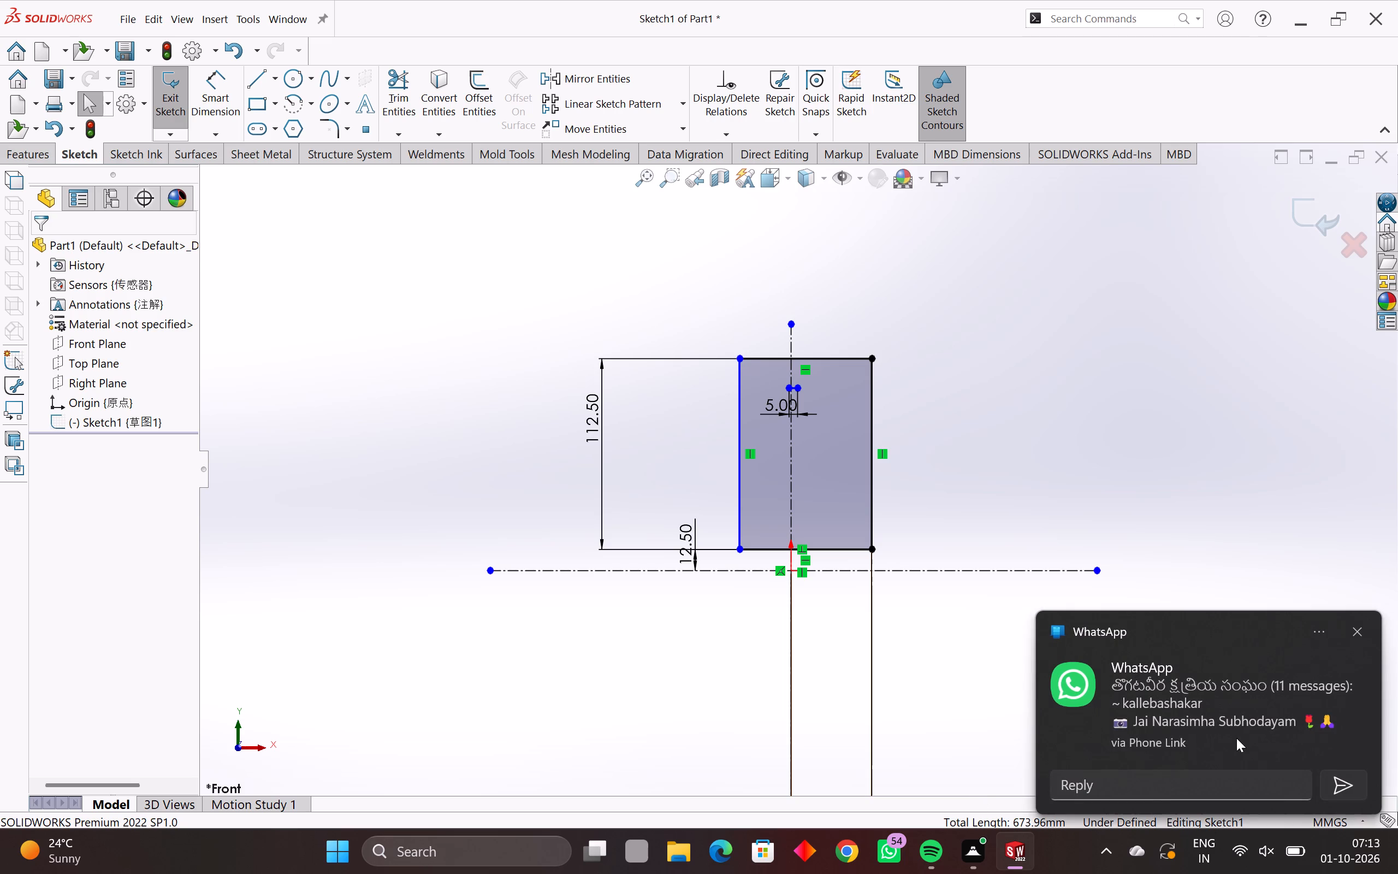
Dismiss the WhatsApp notification.
left_click(1364, 638)
key("Escape")
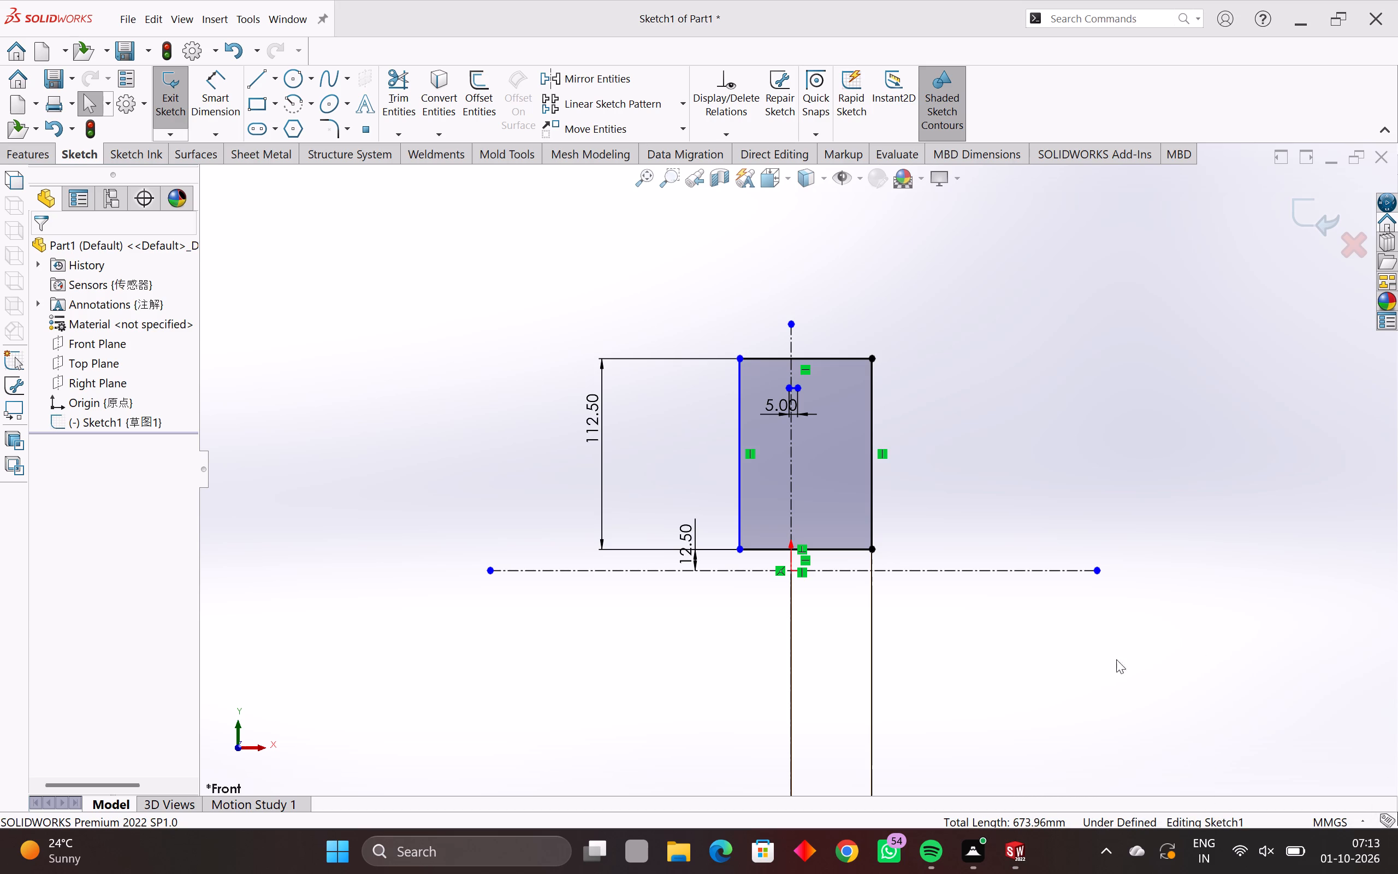
key("Escape")
Delete the short 5 mm line near the top of the rectangular profile, together with its dimension.
scroll(805, 439, "up", 3)
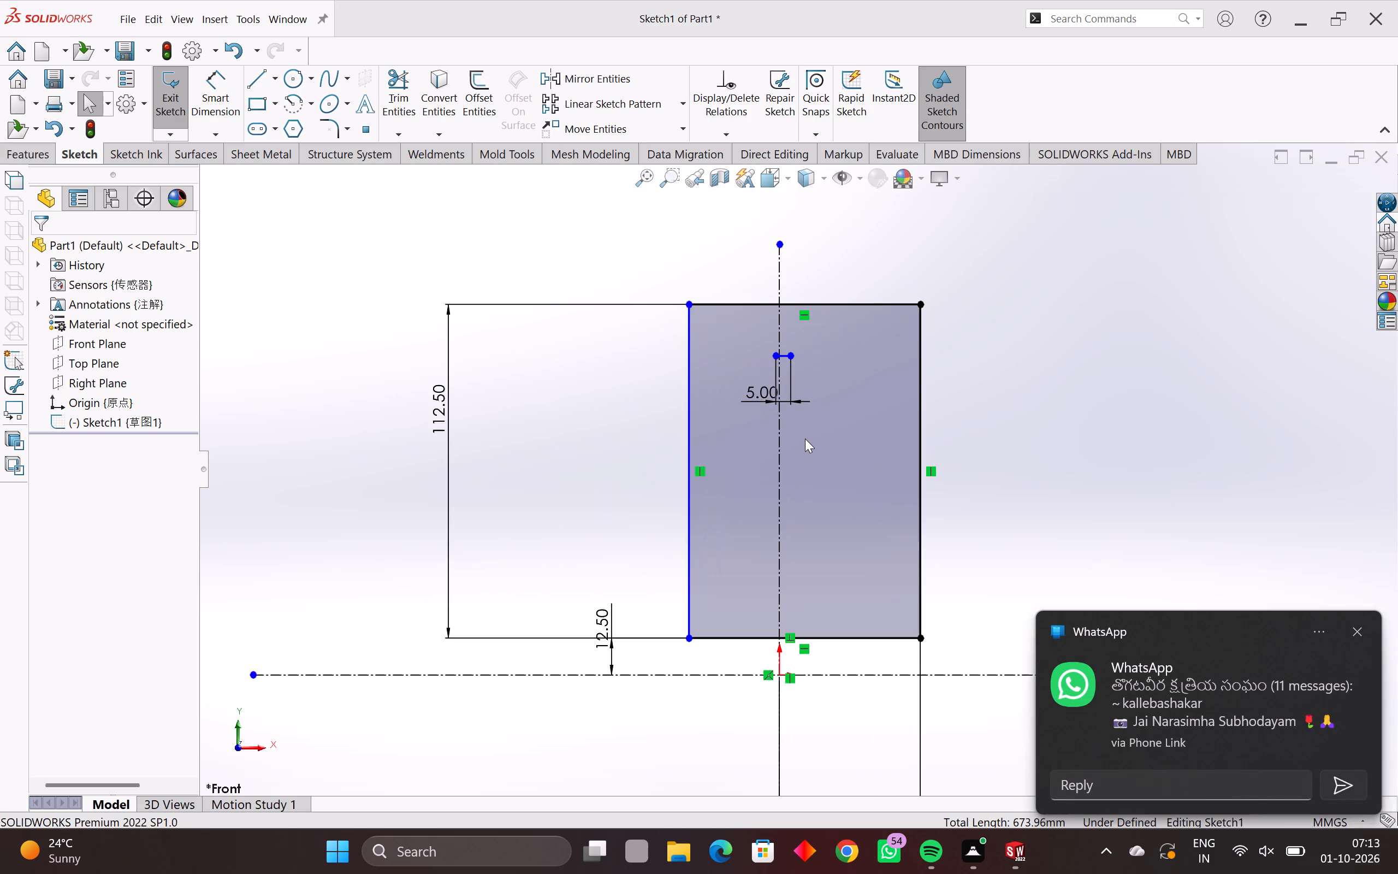
left_click(789, 355)
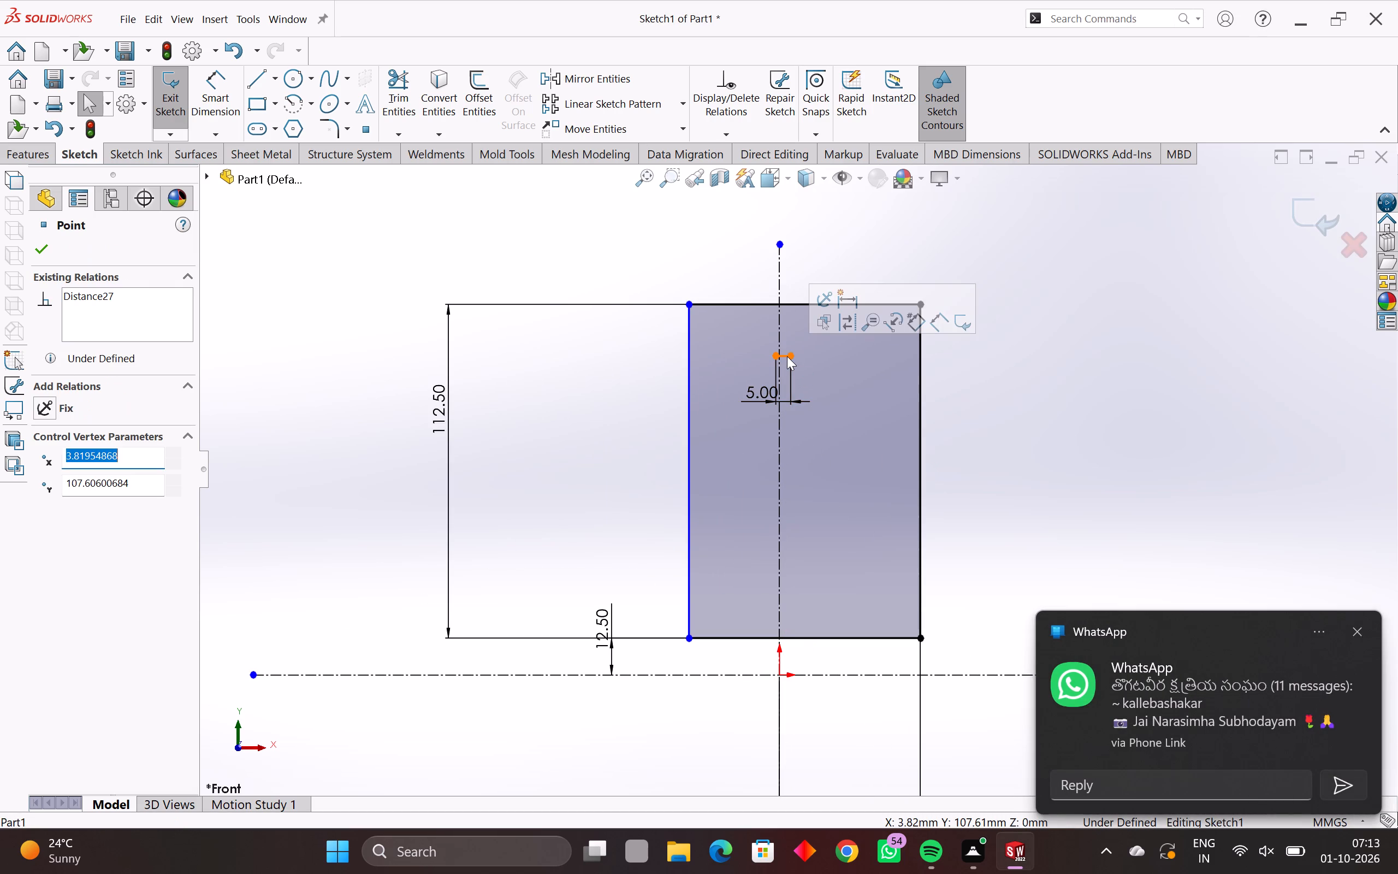
key("Delete")
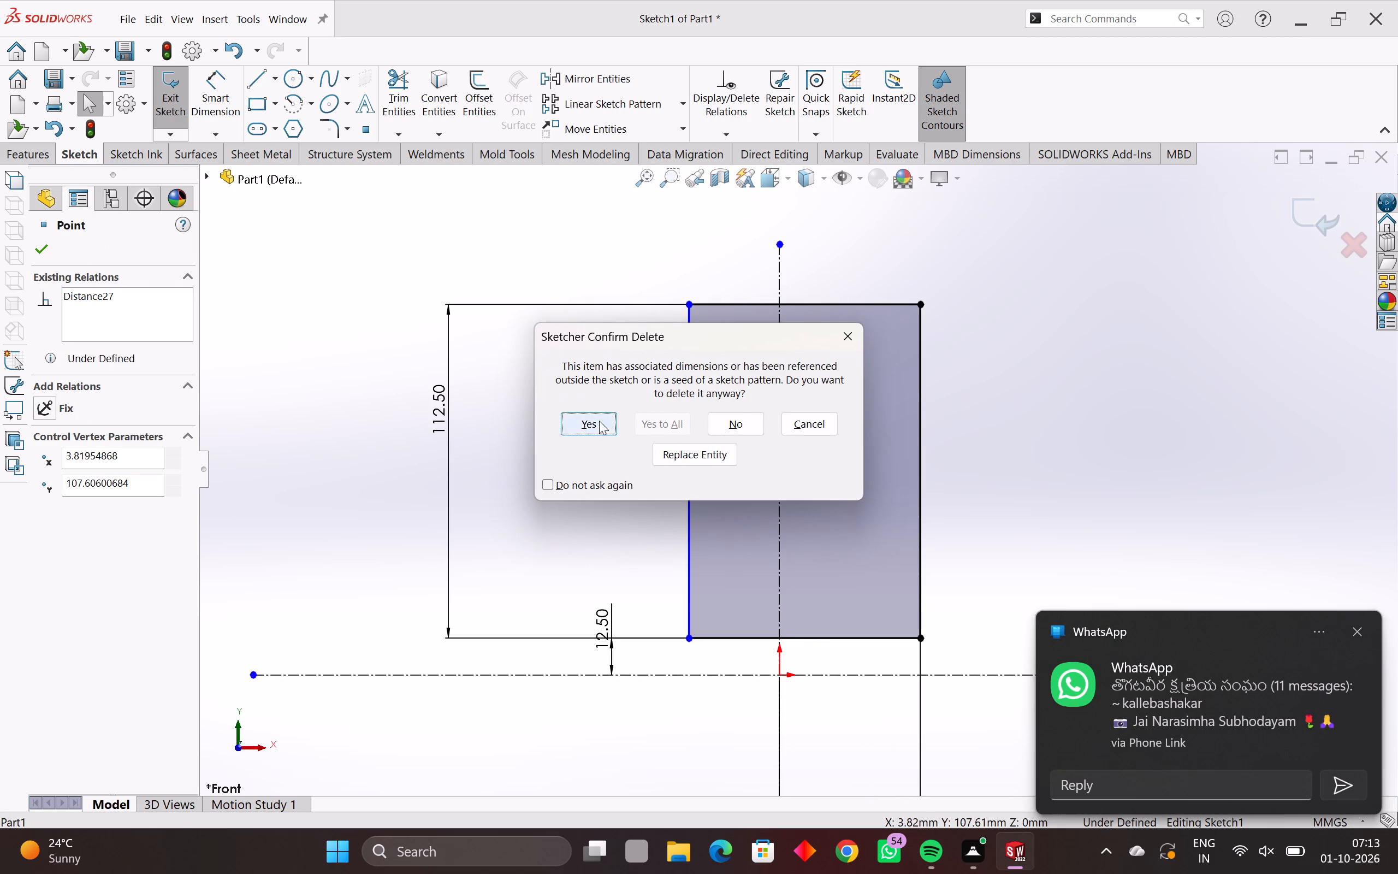
left_click(599, 421)
left_click(915, 438)
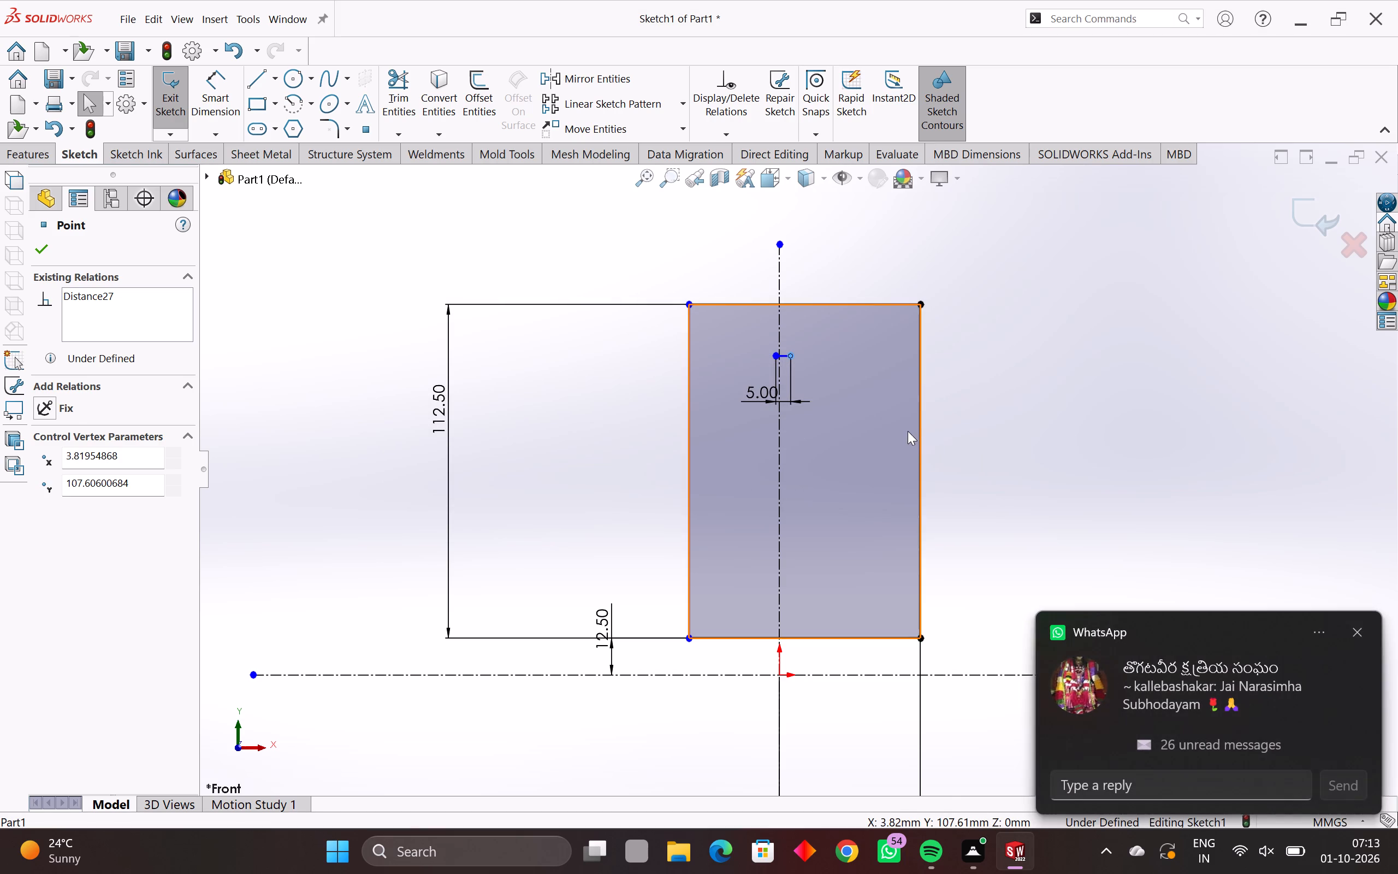
key("Escape")
key("Escape")
left_click(784, 356)
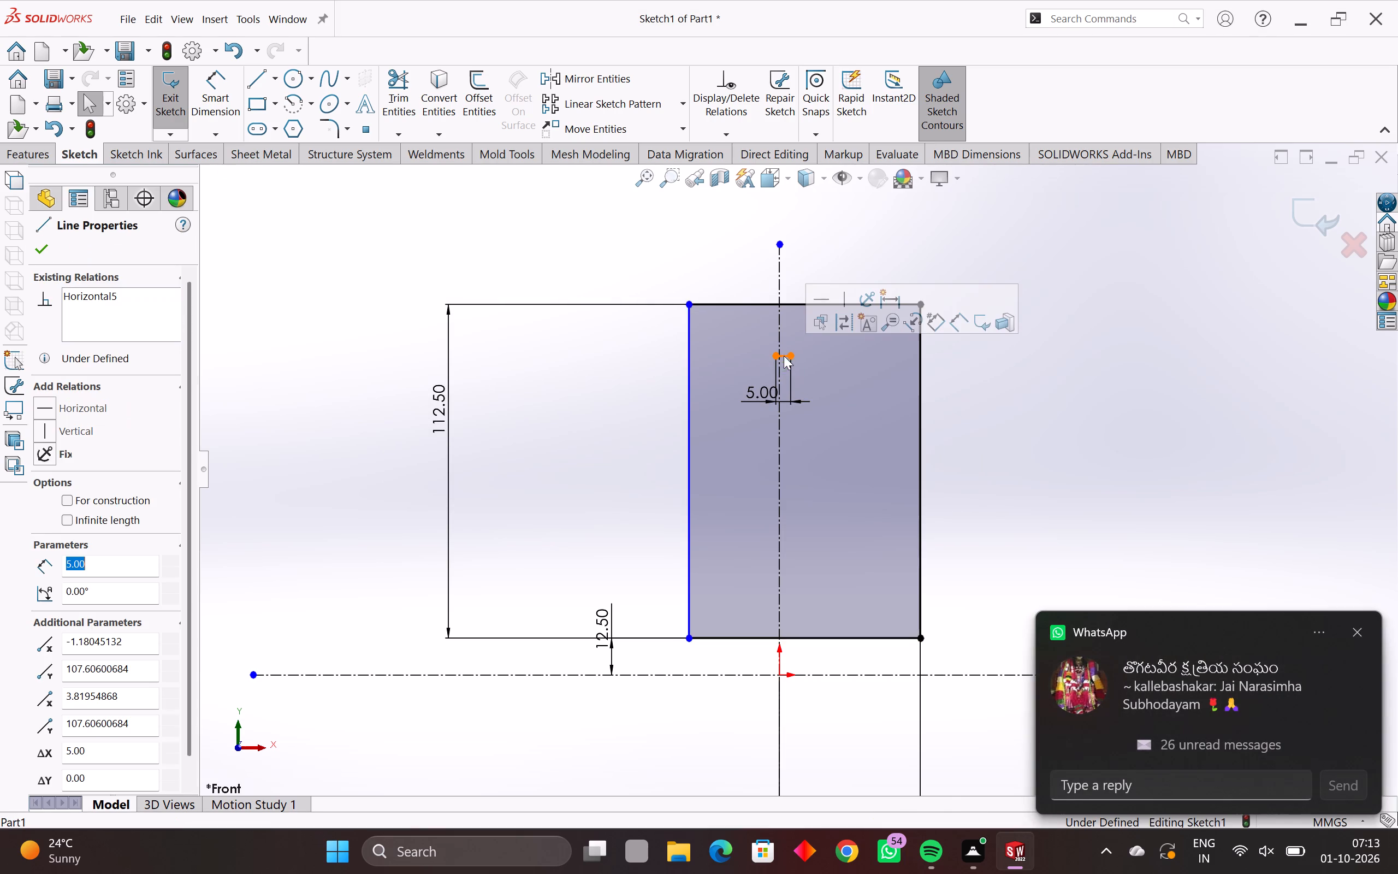
key("Delete")
left_click(578, 433)
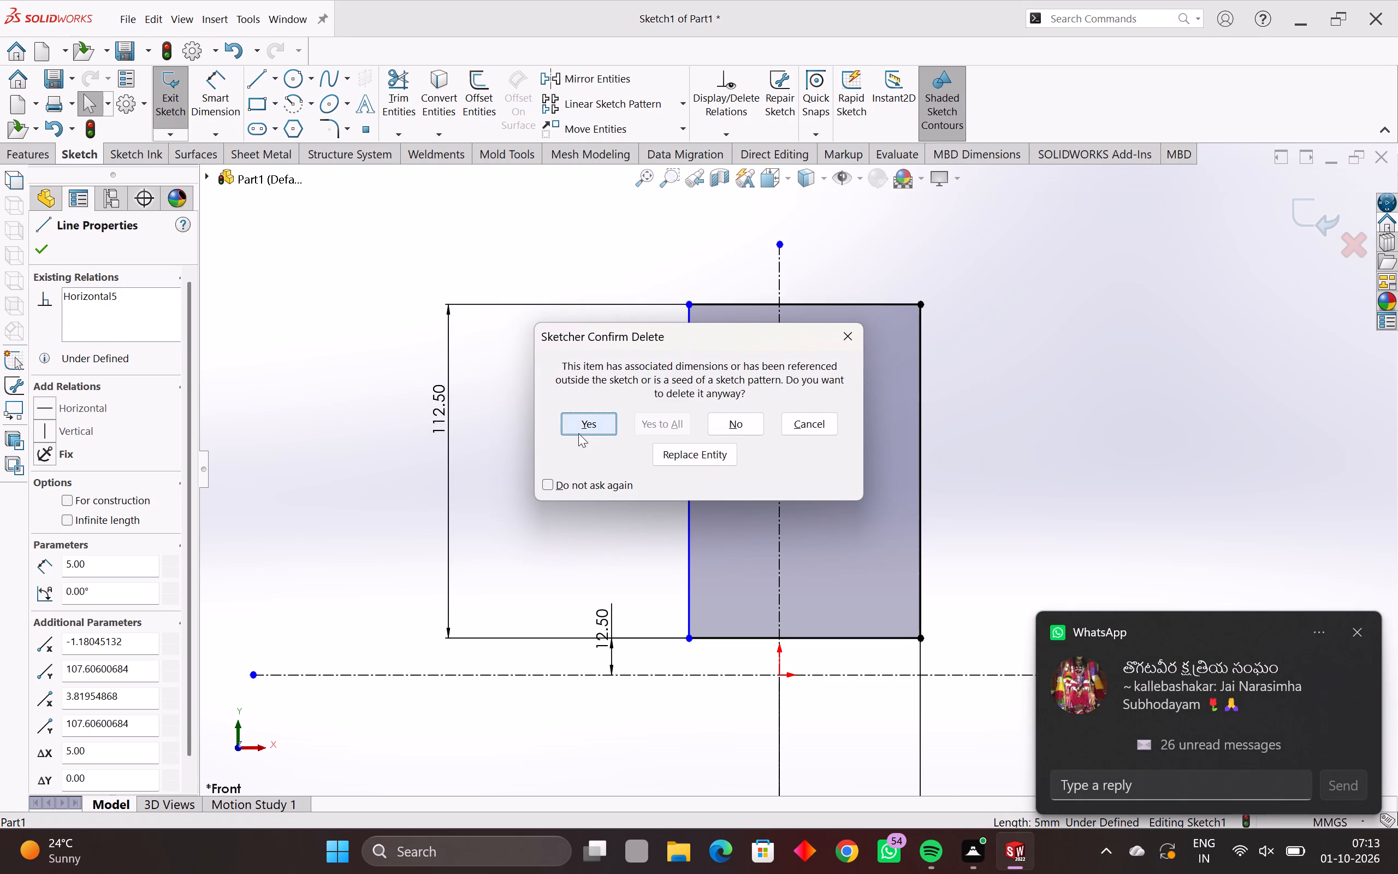
key("Escape")
key("Escape")
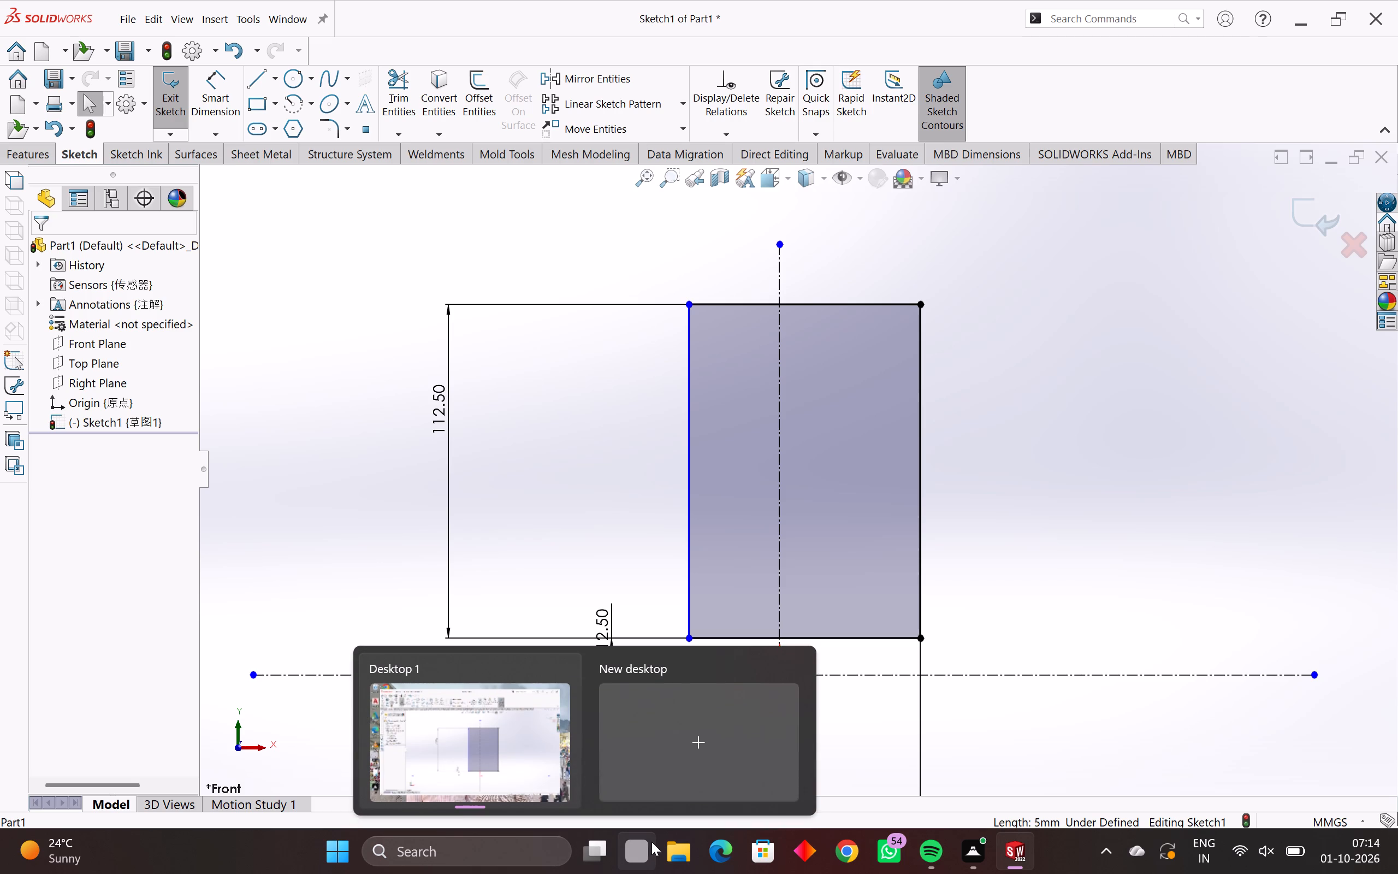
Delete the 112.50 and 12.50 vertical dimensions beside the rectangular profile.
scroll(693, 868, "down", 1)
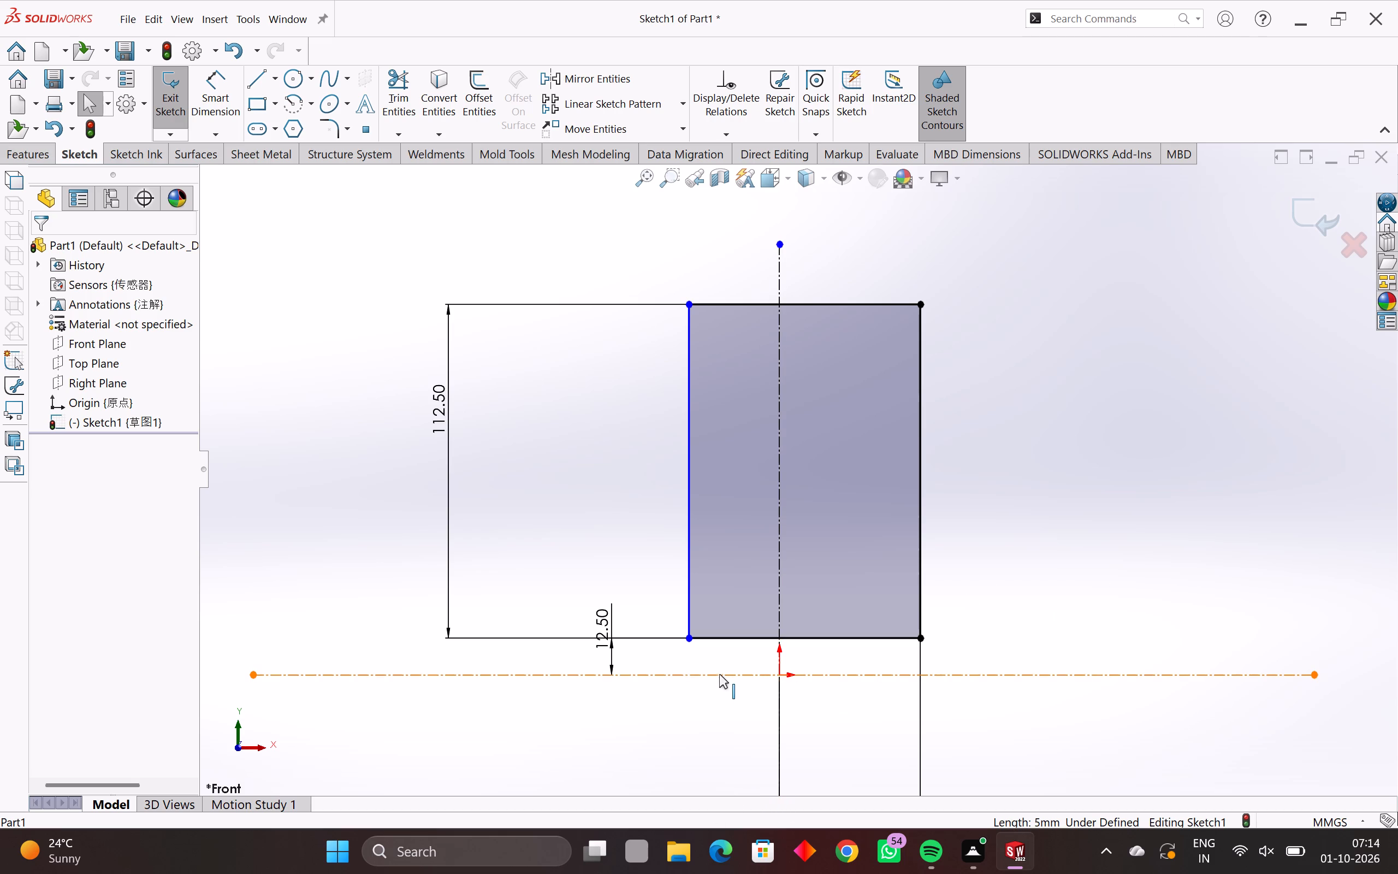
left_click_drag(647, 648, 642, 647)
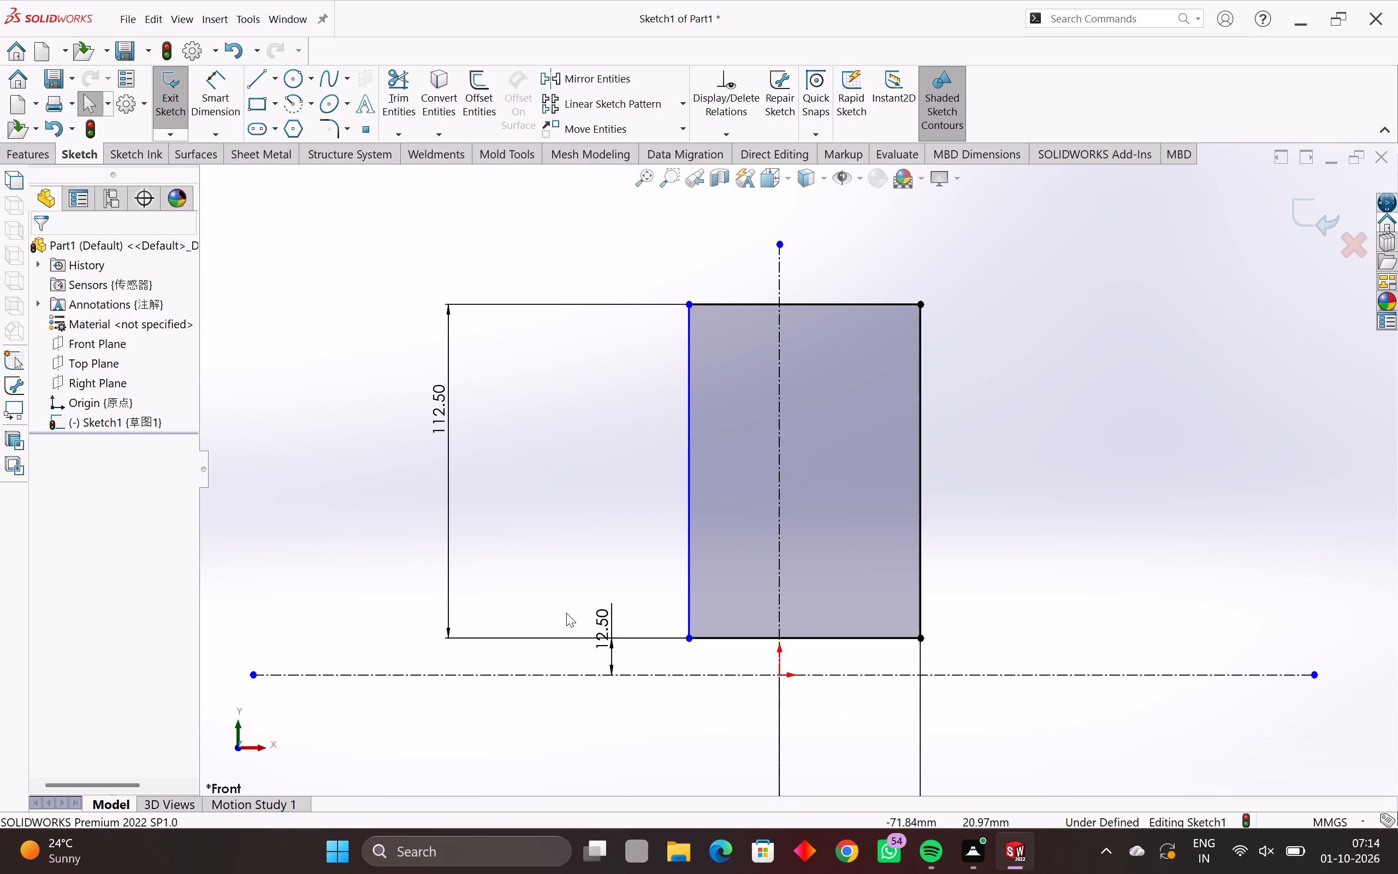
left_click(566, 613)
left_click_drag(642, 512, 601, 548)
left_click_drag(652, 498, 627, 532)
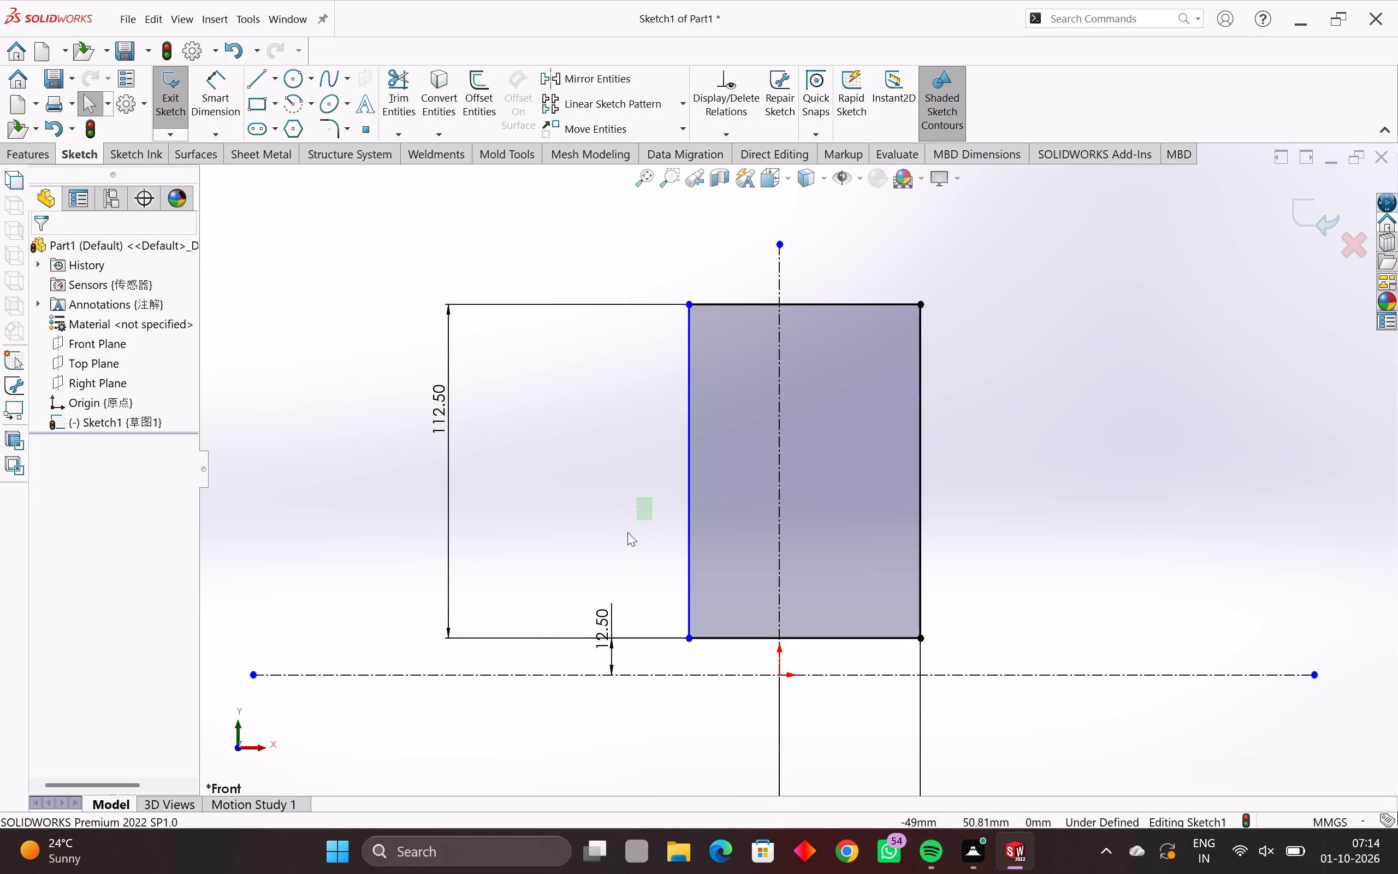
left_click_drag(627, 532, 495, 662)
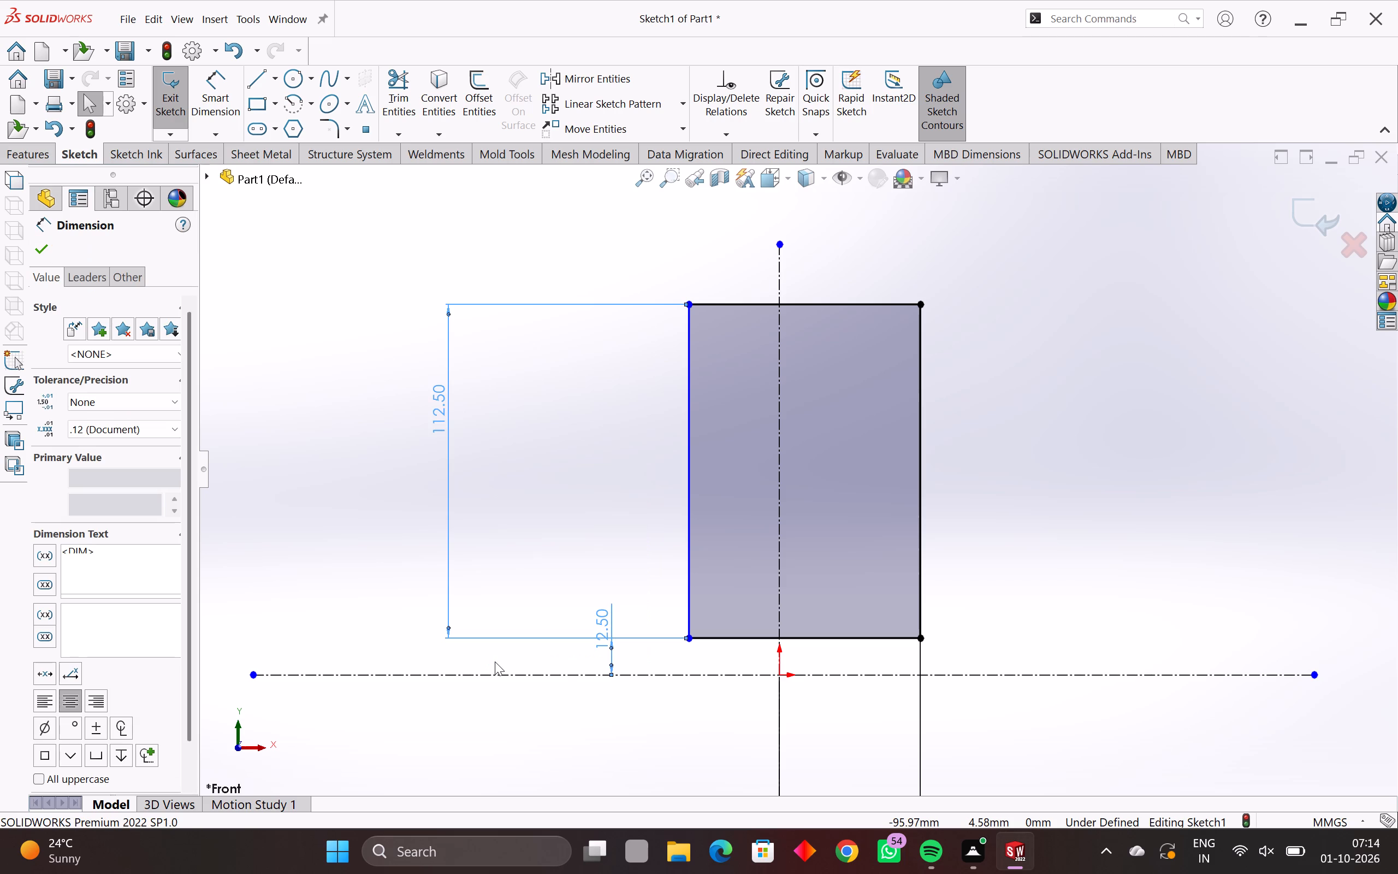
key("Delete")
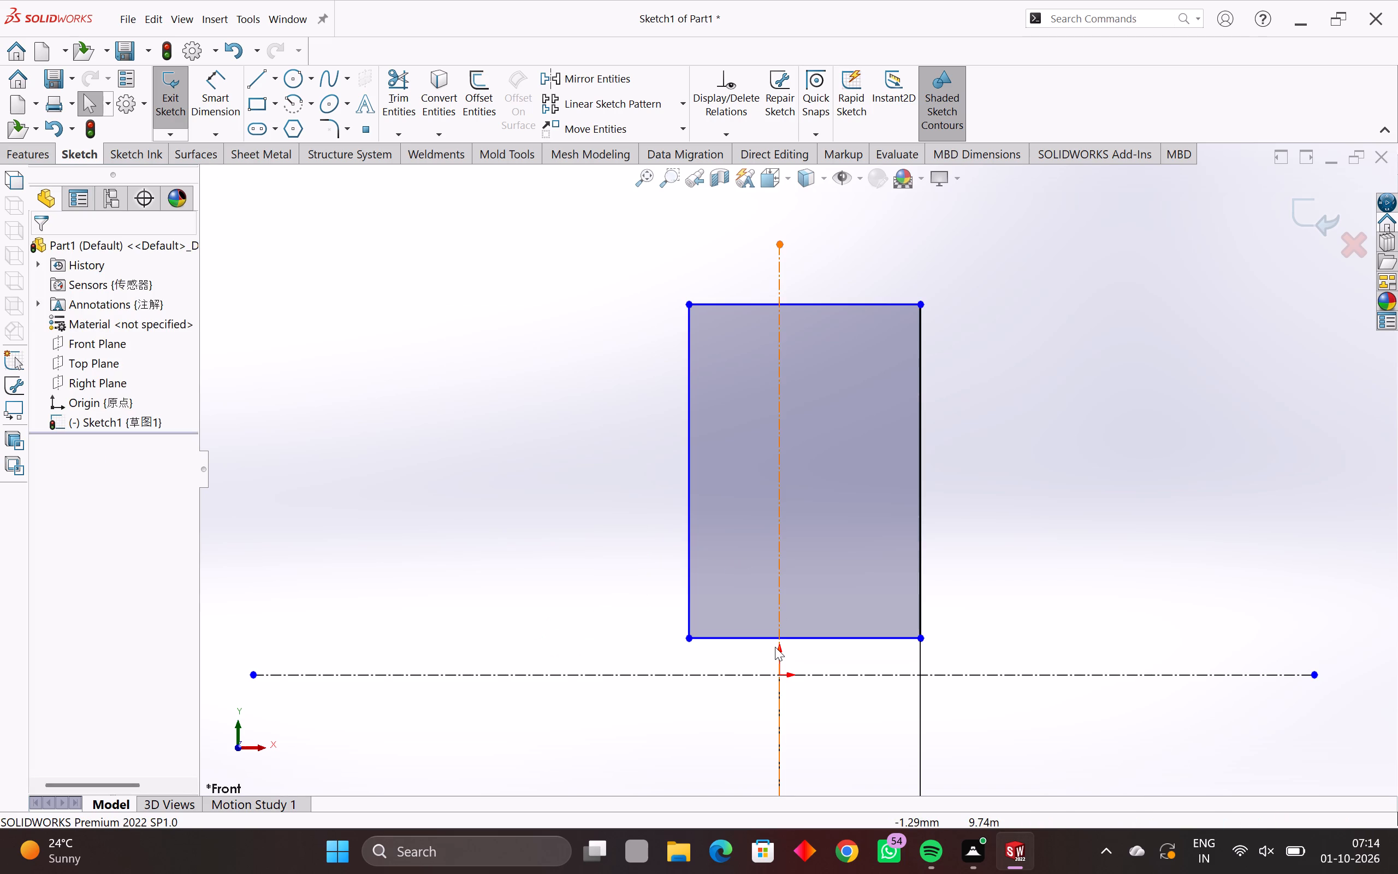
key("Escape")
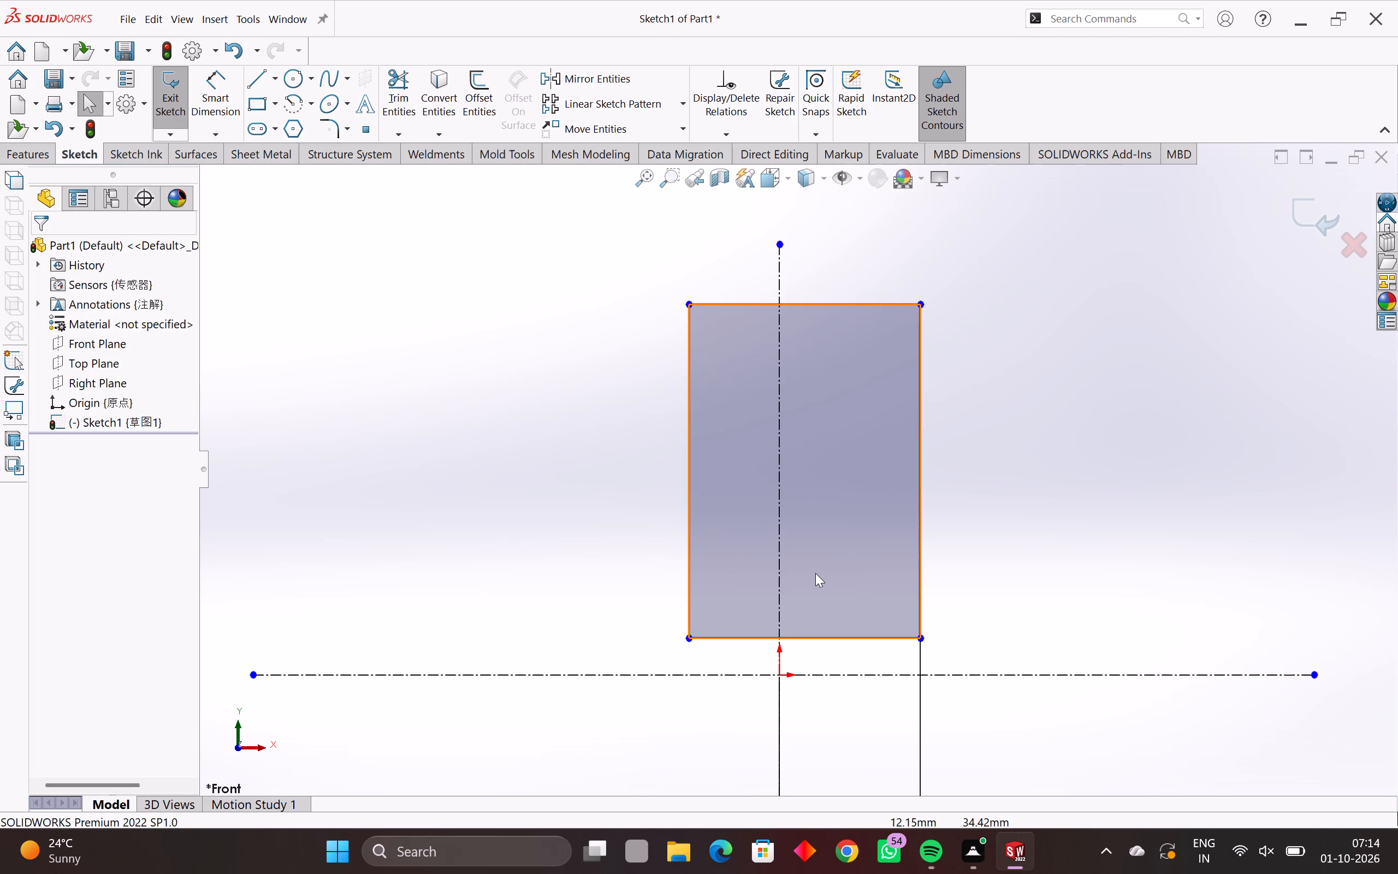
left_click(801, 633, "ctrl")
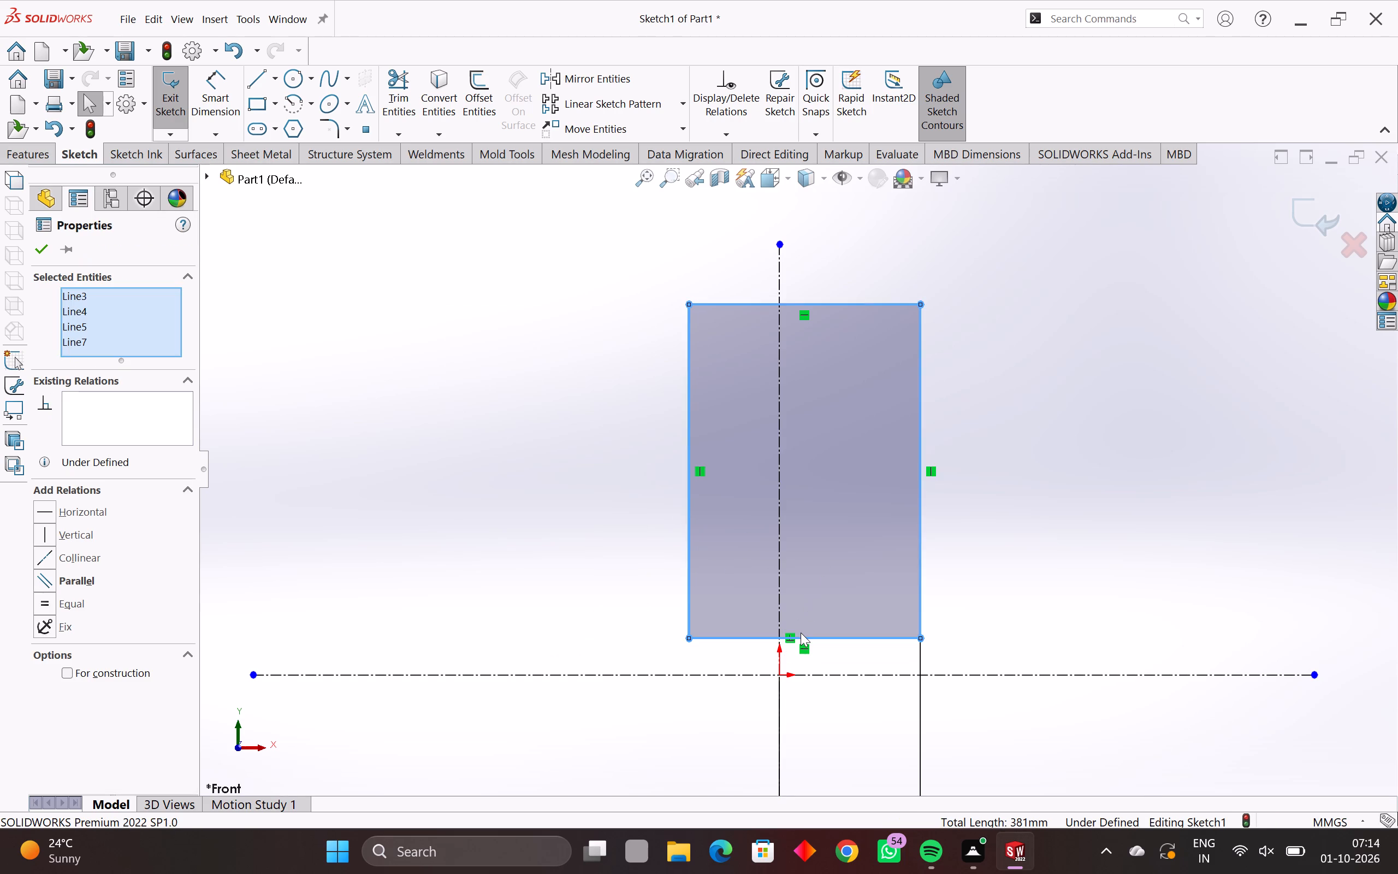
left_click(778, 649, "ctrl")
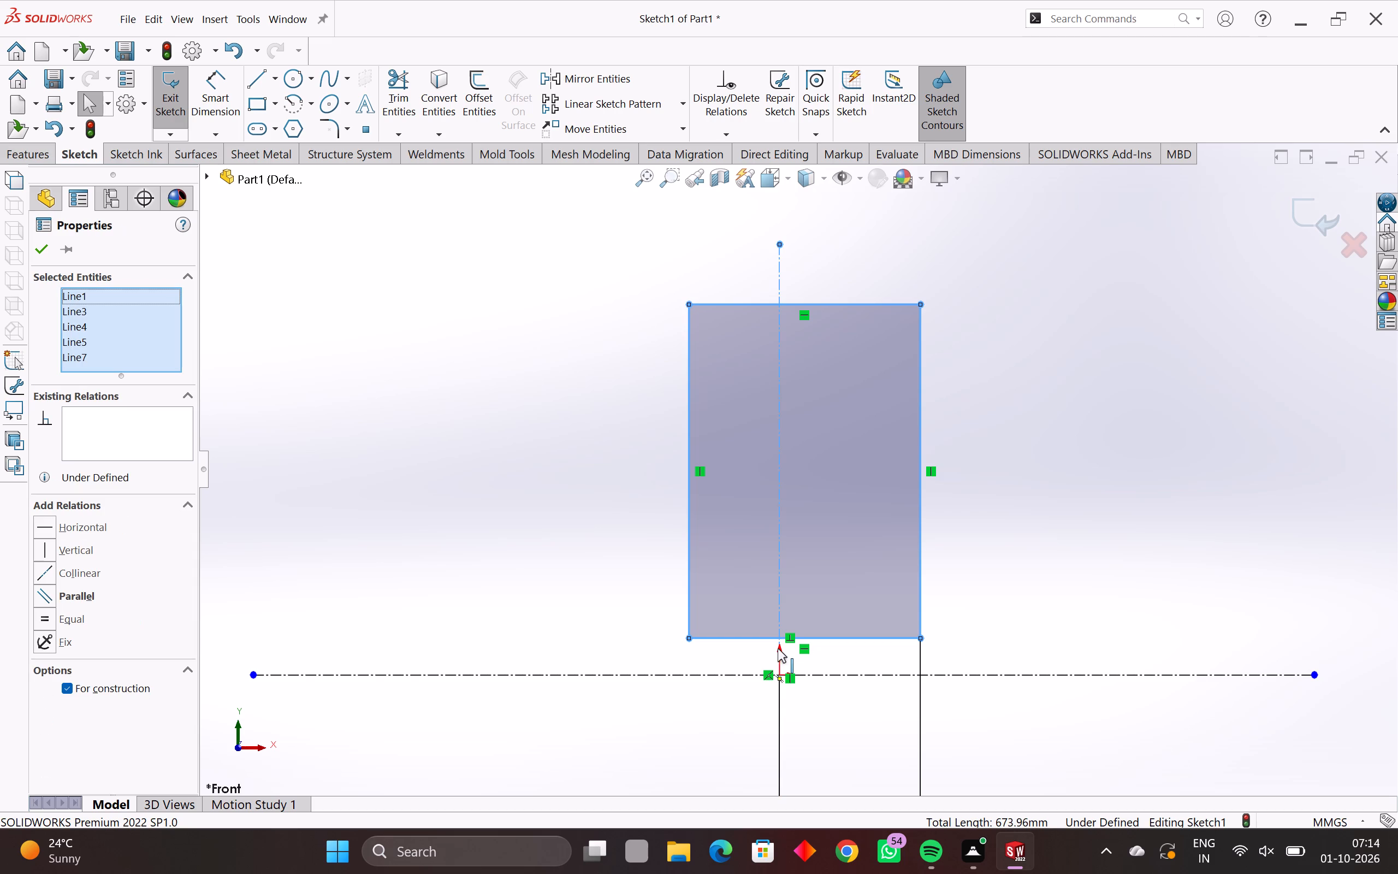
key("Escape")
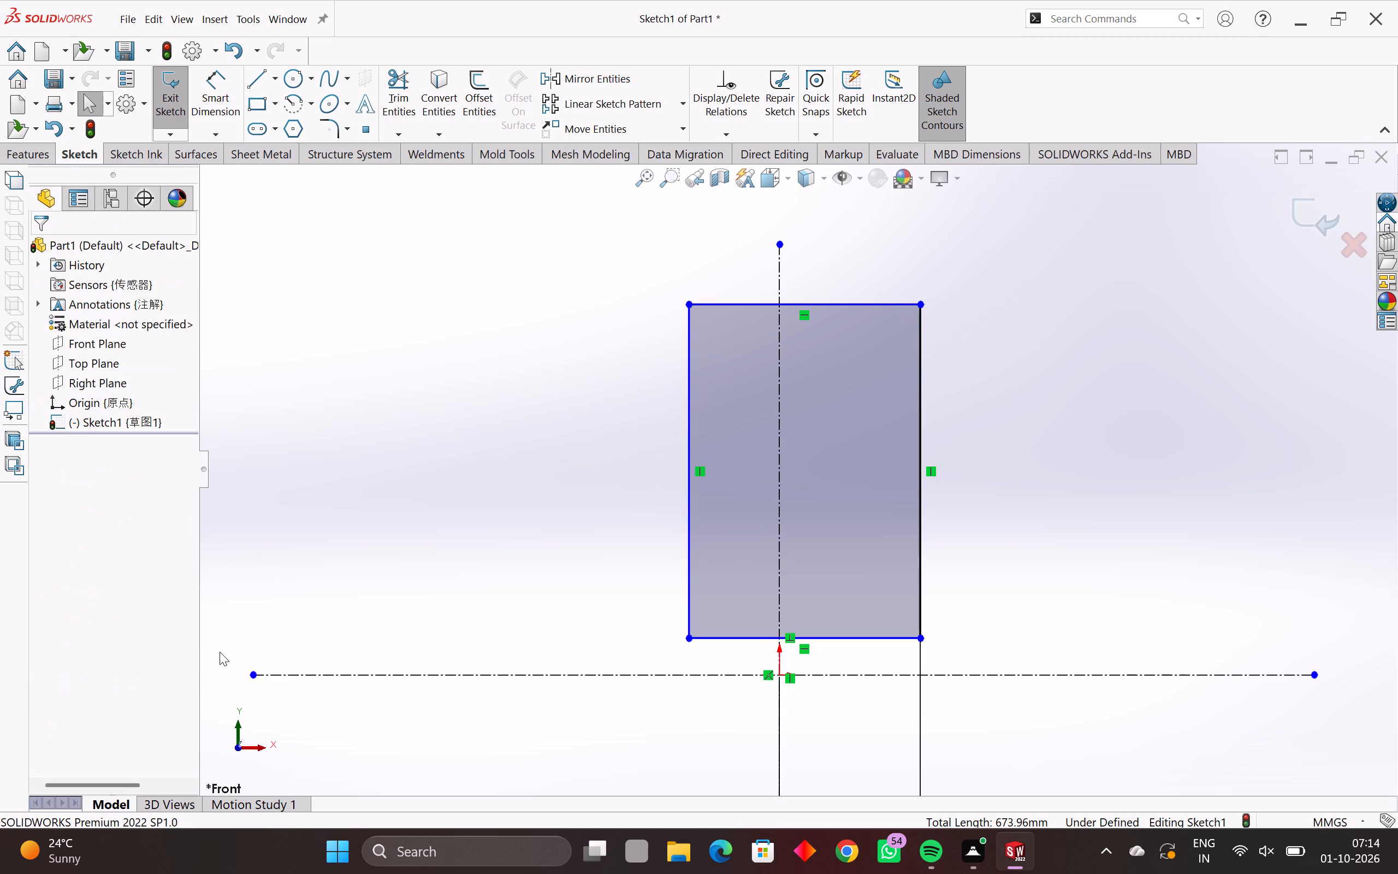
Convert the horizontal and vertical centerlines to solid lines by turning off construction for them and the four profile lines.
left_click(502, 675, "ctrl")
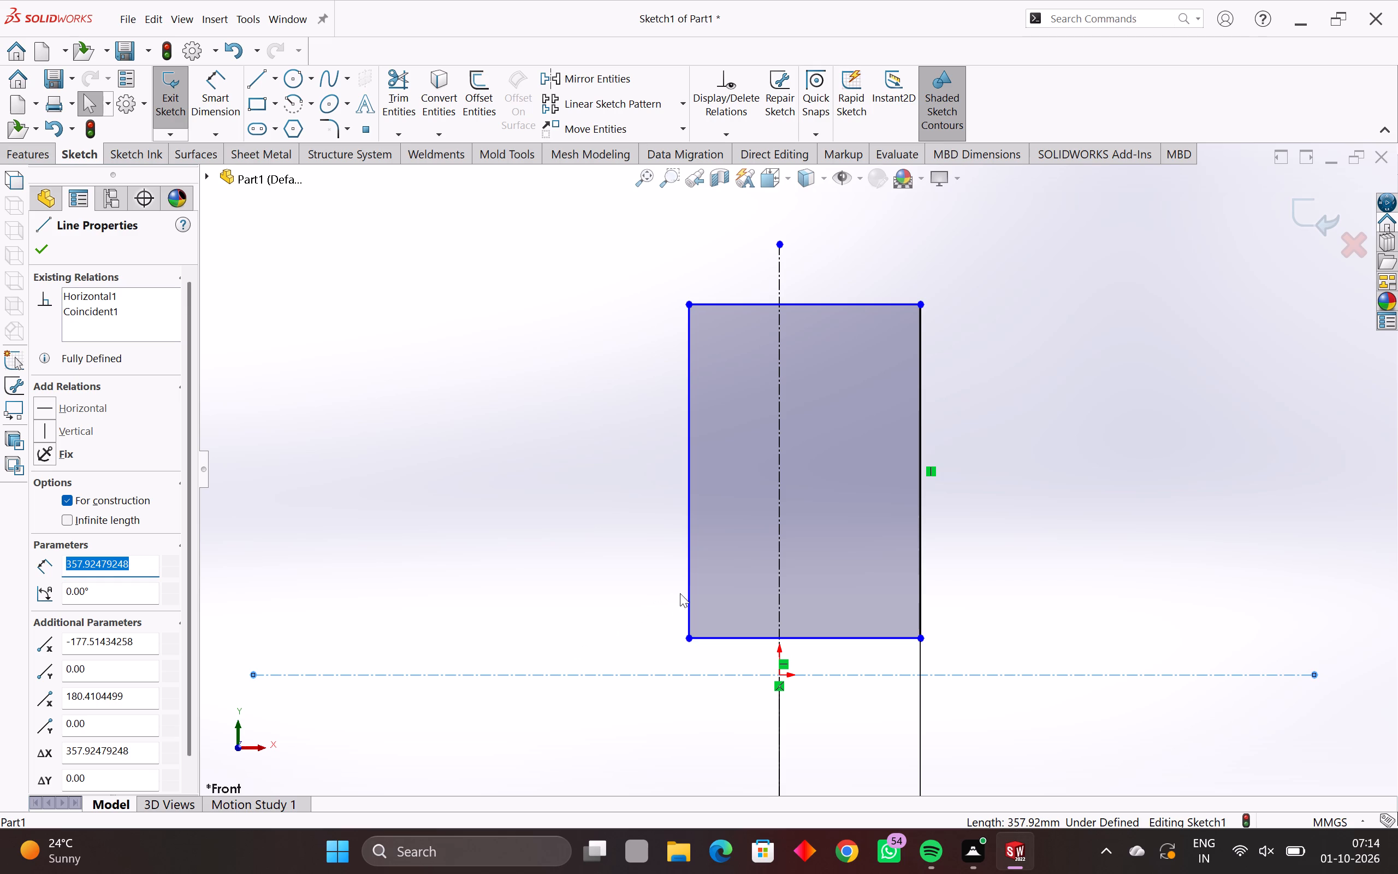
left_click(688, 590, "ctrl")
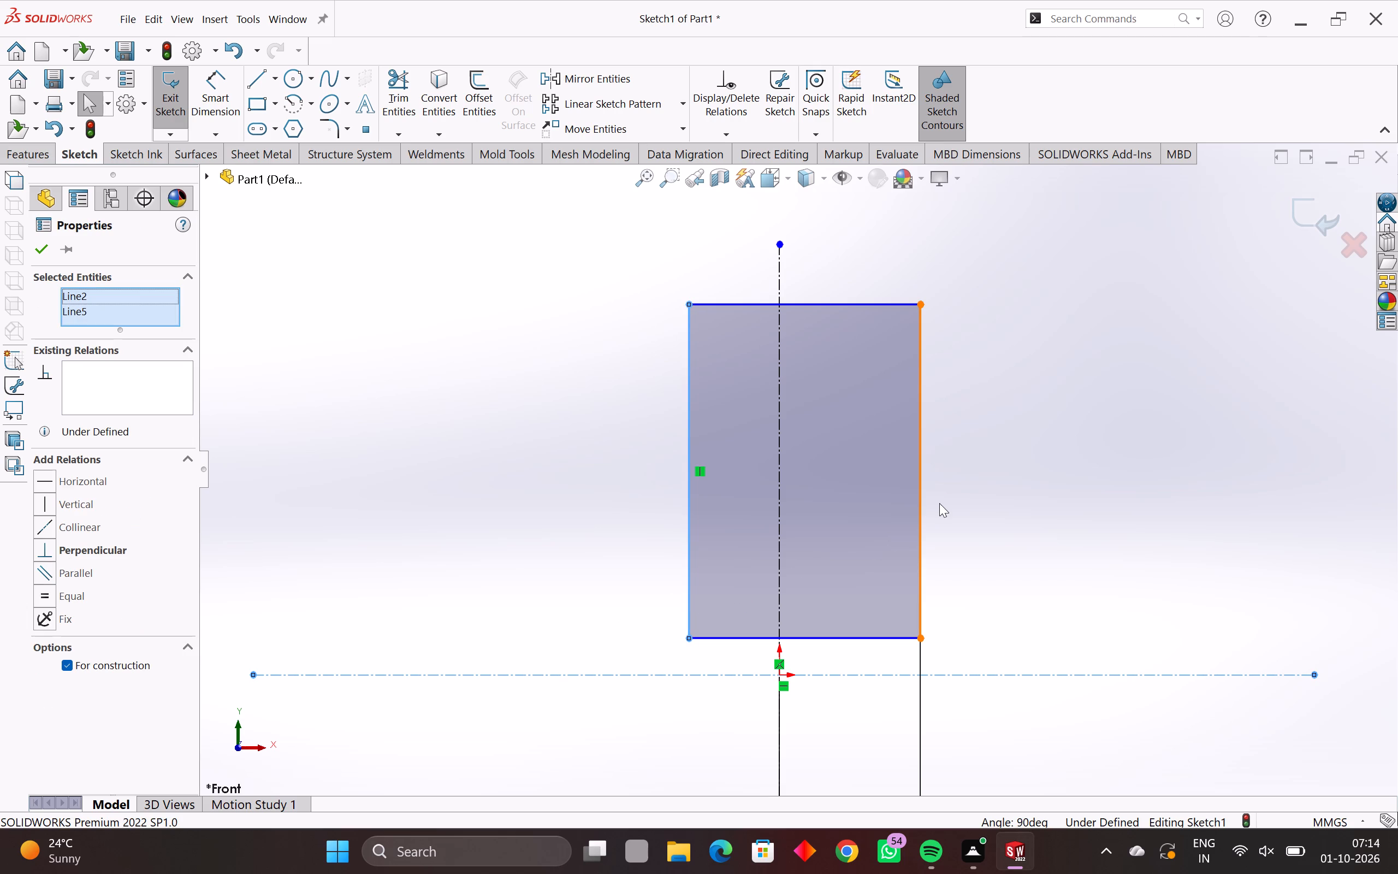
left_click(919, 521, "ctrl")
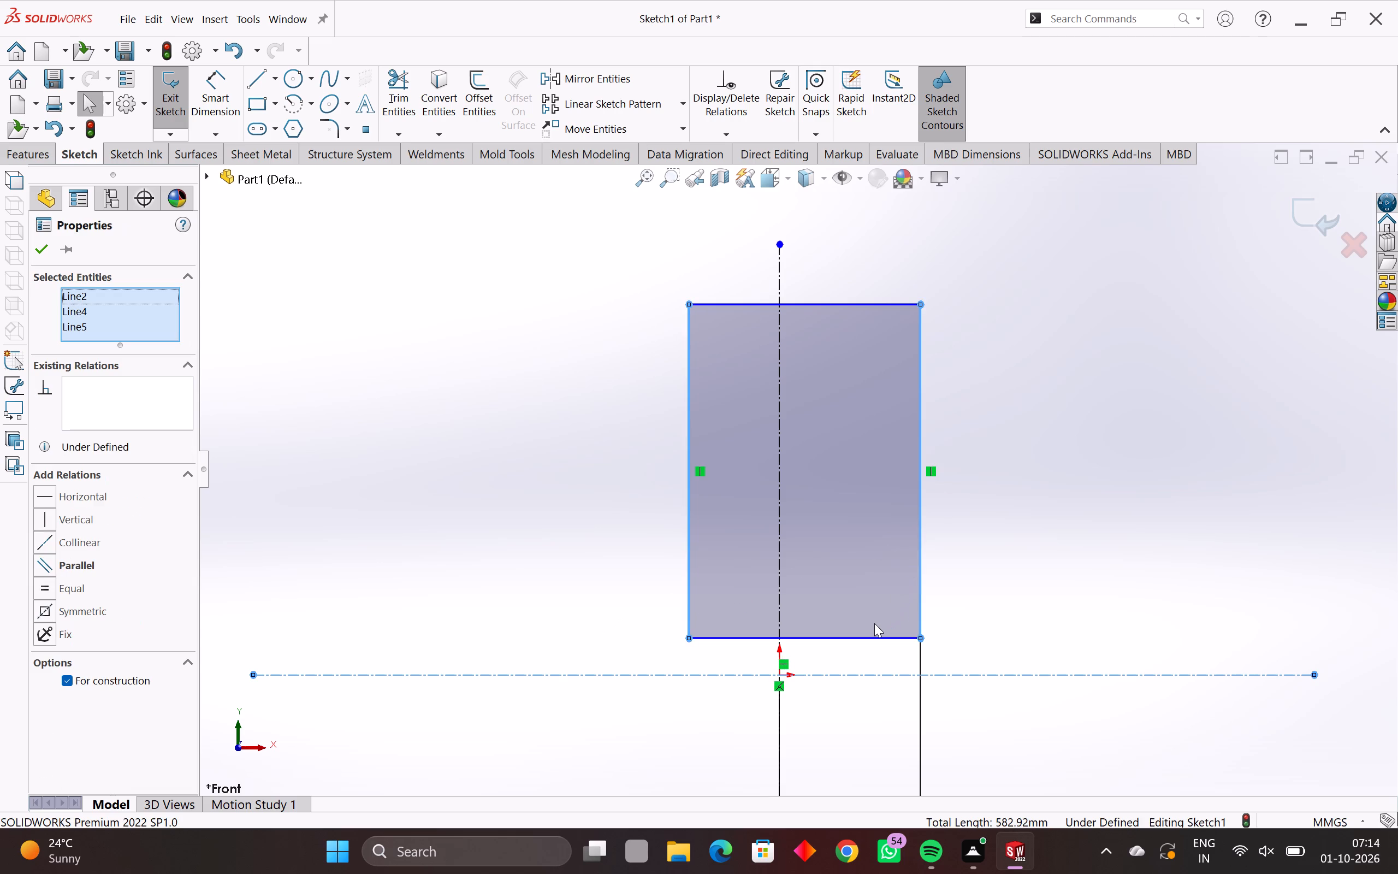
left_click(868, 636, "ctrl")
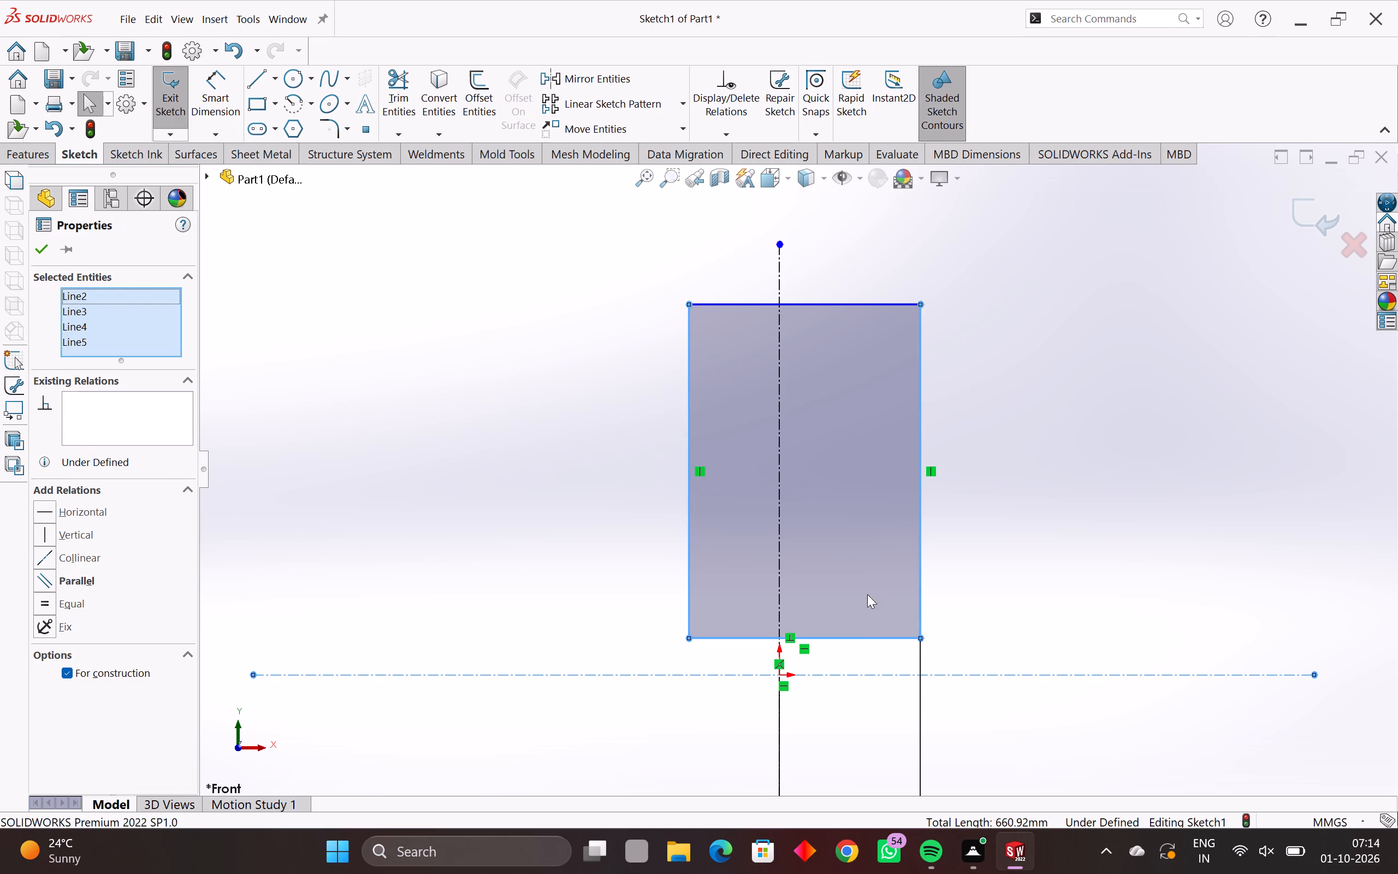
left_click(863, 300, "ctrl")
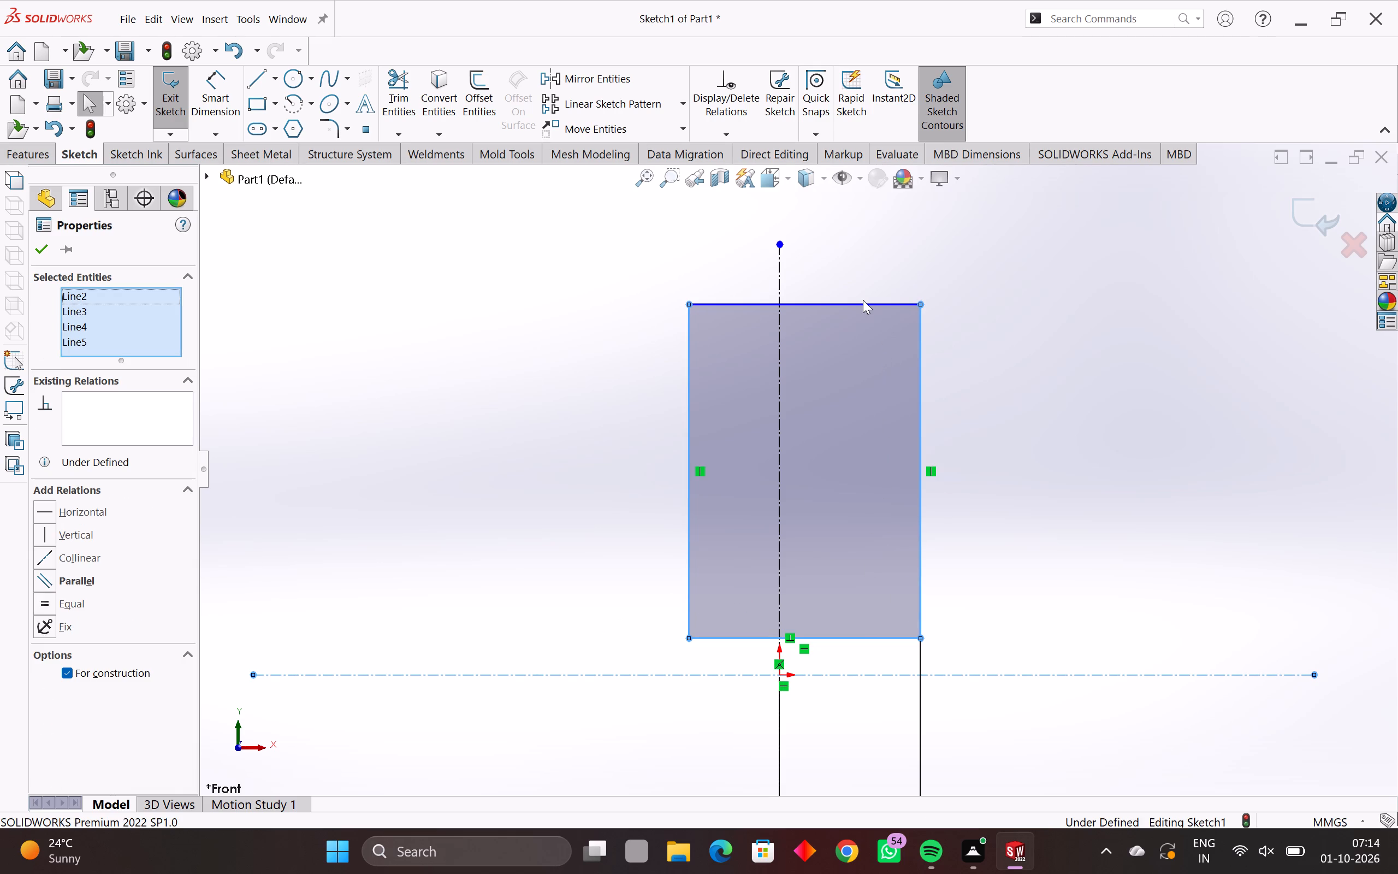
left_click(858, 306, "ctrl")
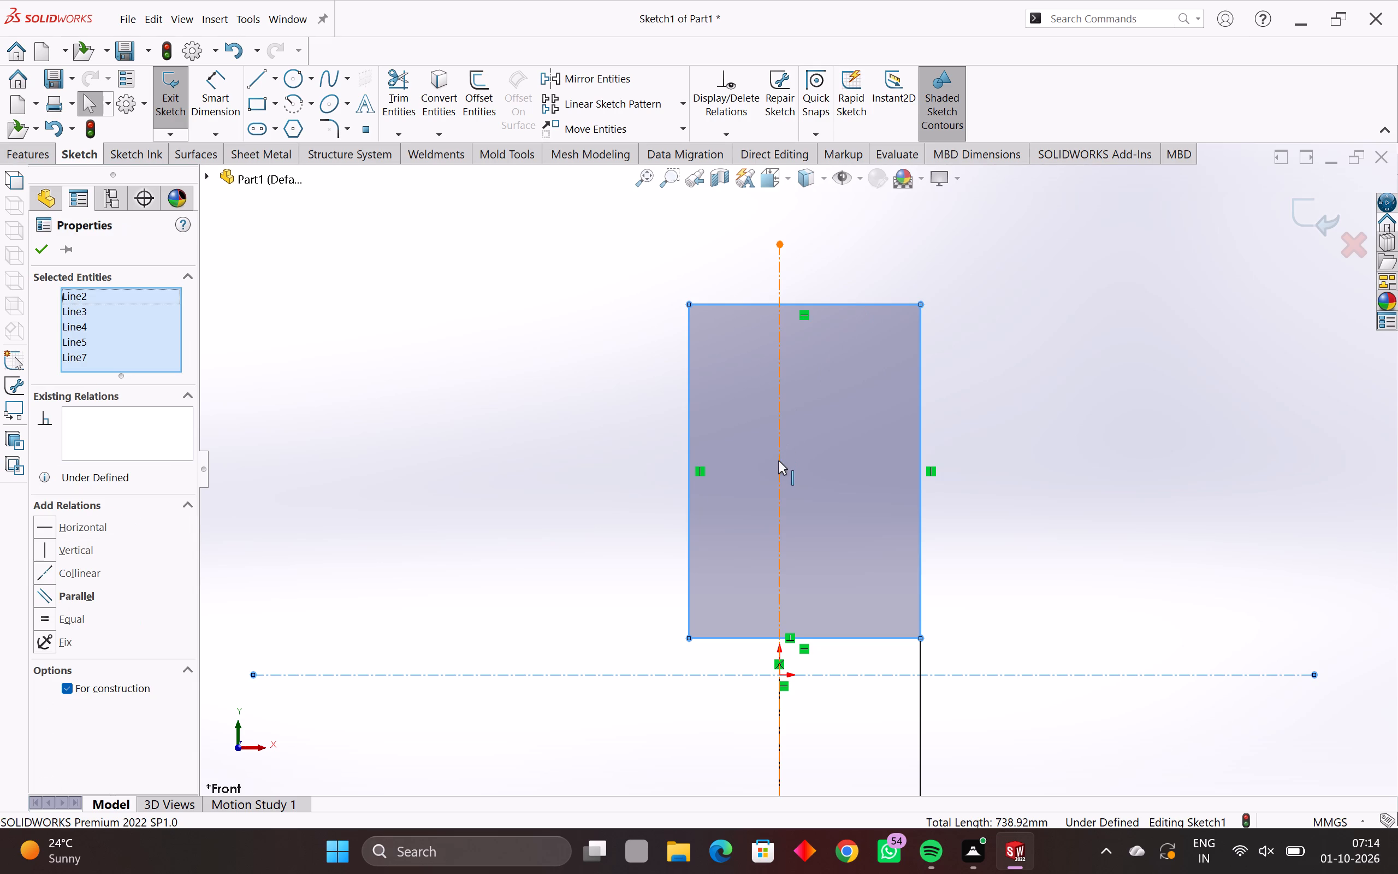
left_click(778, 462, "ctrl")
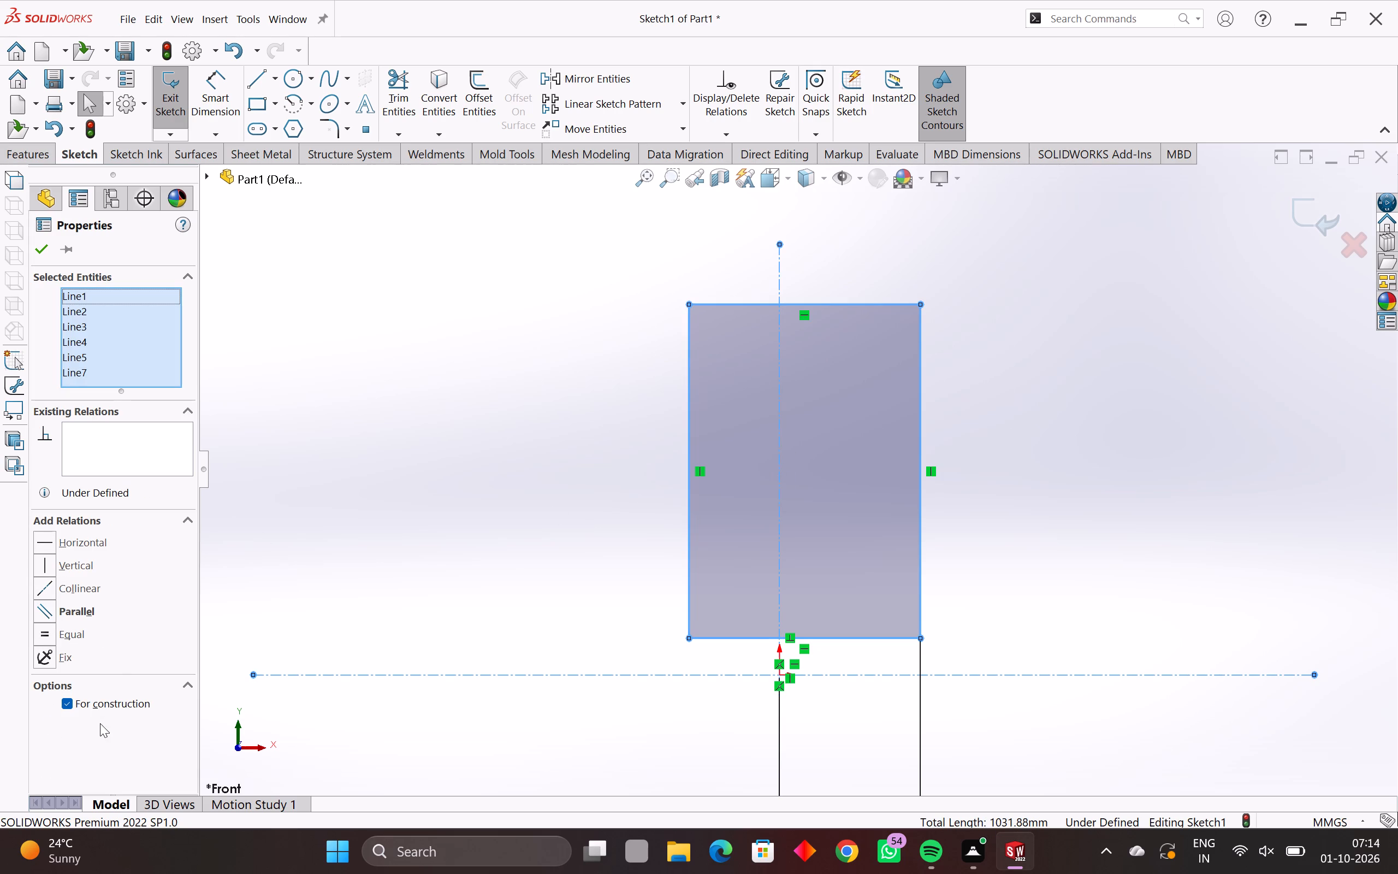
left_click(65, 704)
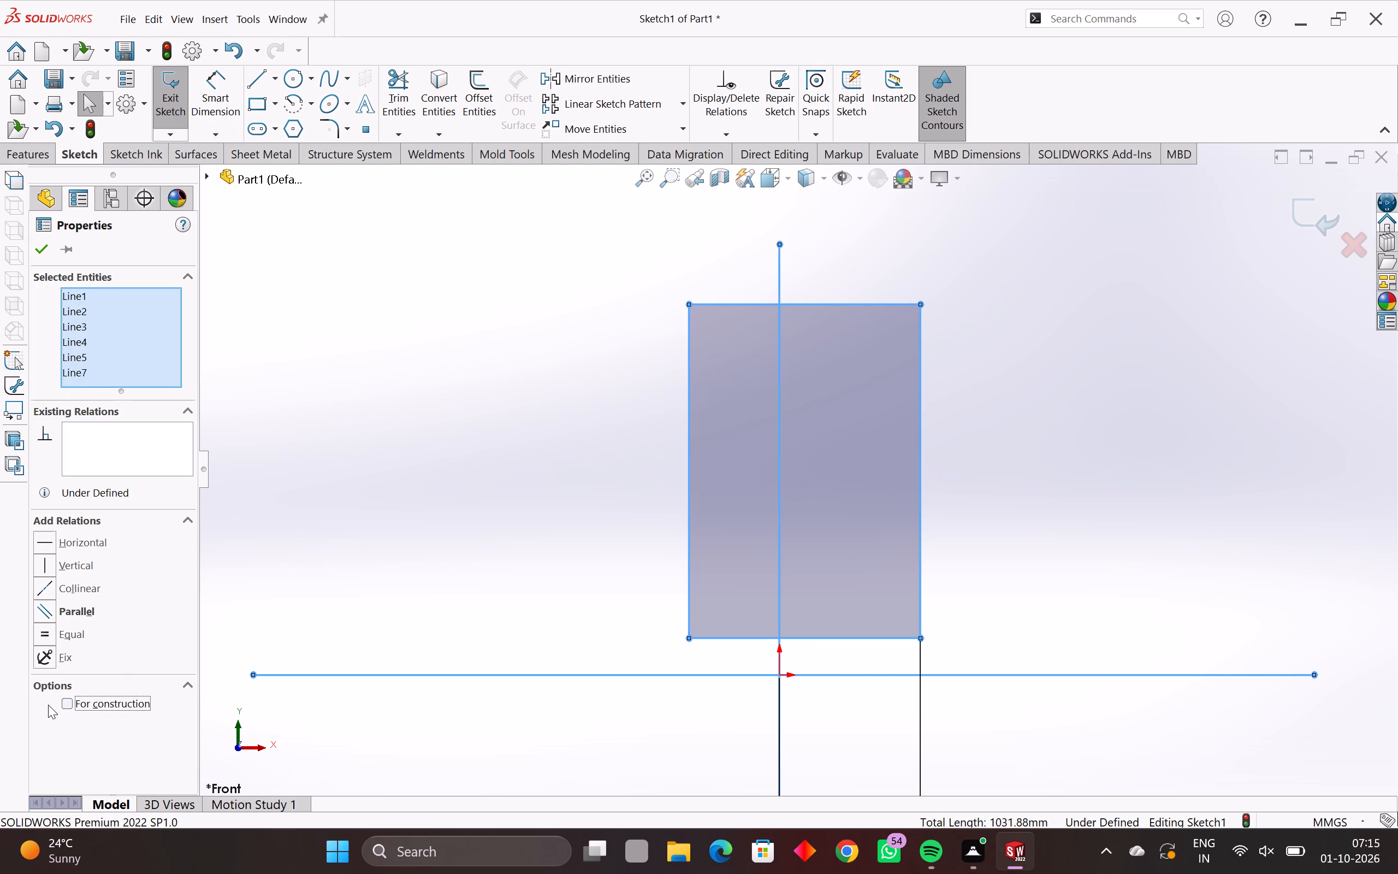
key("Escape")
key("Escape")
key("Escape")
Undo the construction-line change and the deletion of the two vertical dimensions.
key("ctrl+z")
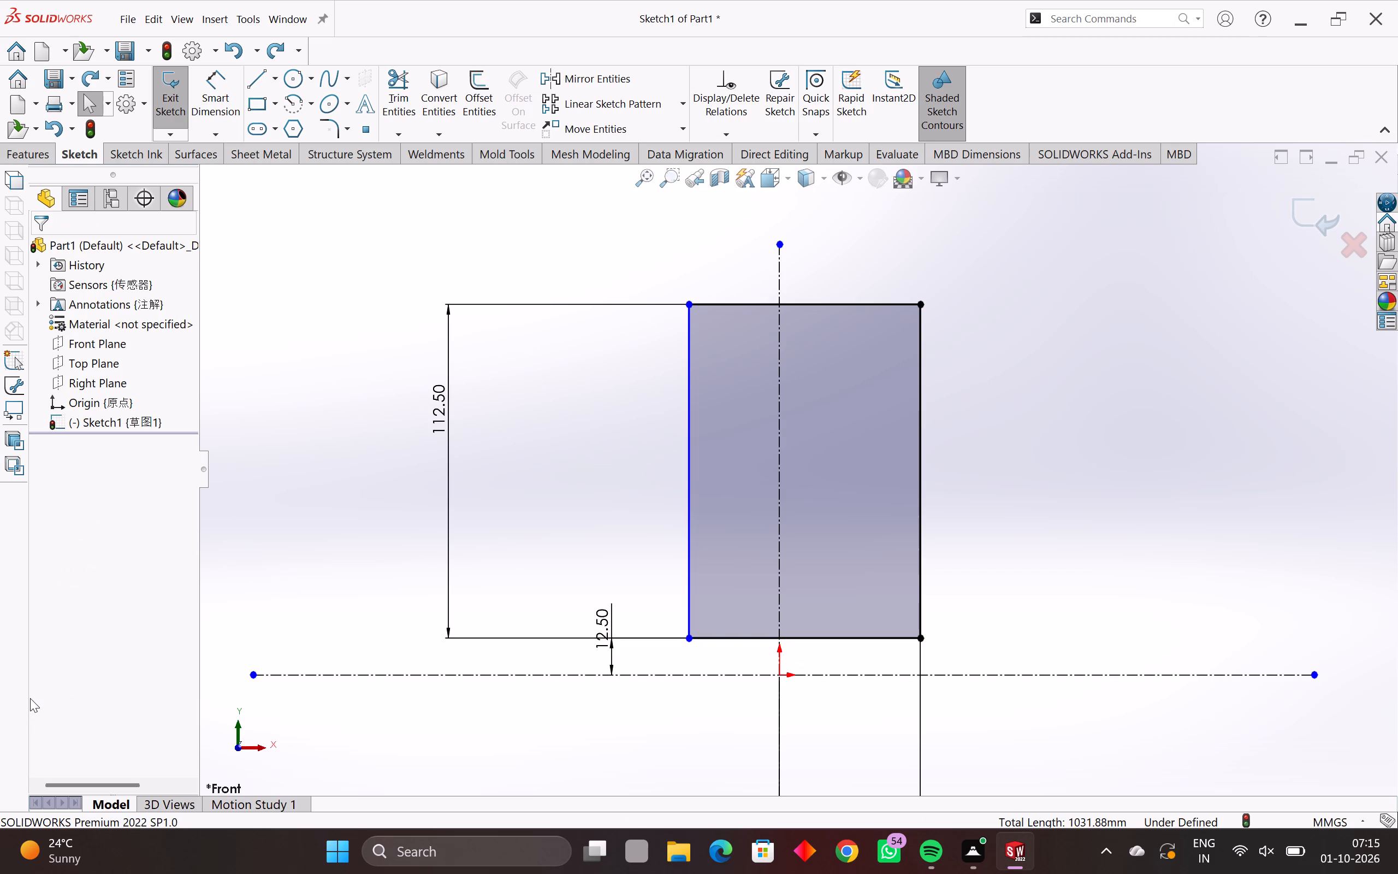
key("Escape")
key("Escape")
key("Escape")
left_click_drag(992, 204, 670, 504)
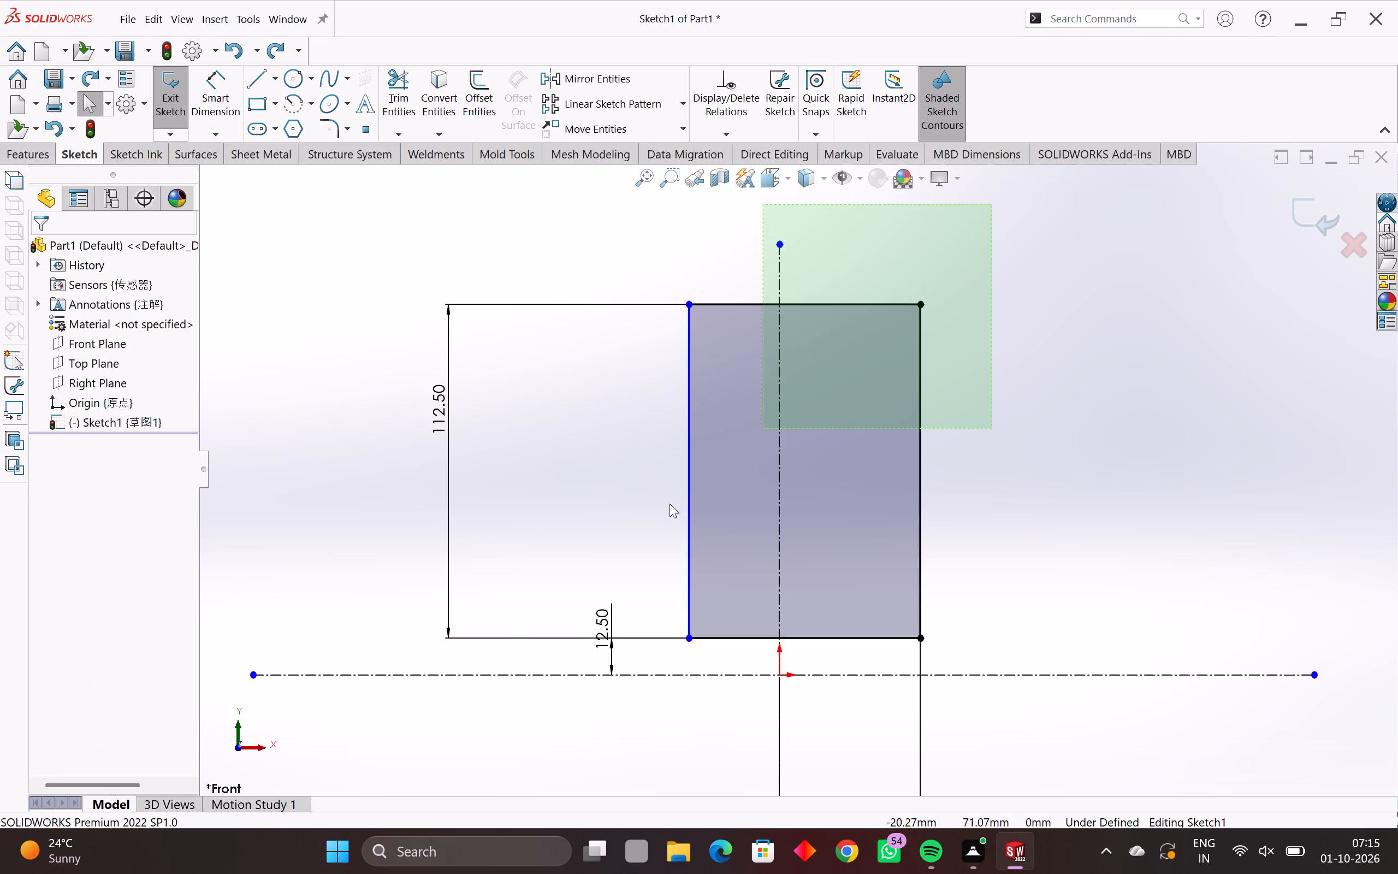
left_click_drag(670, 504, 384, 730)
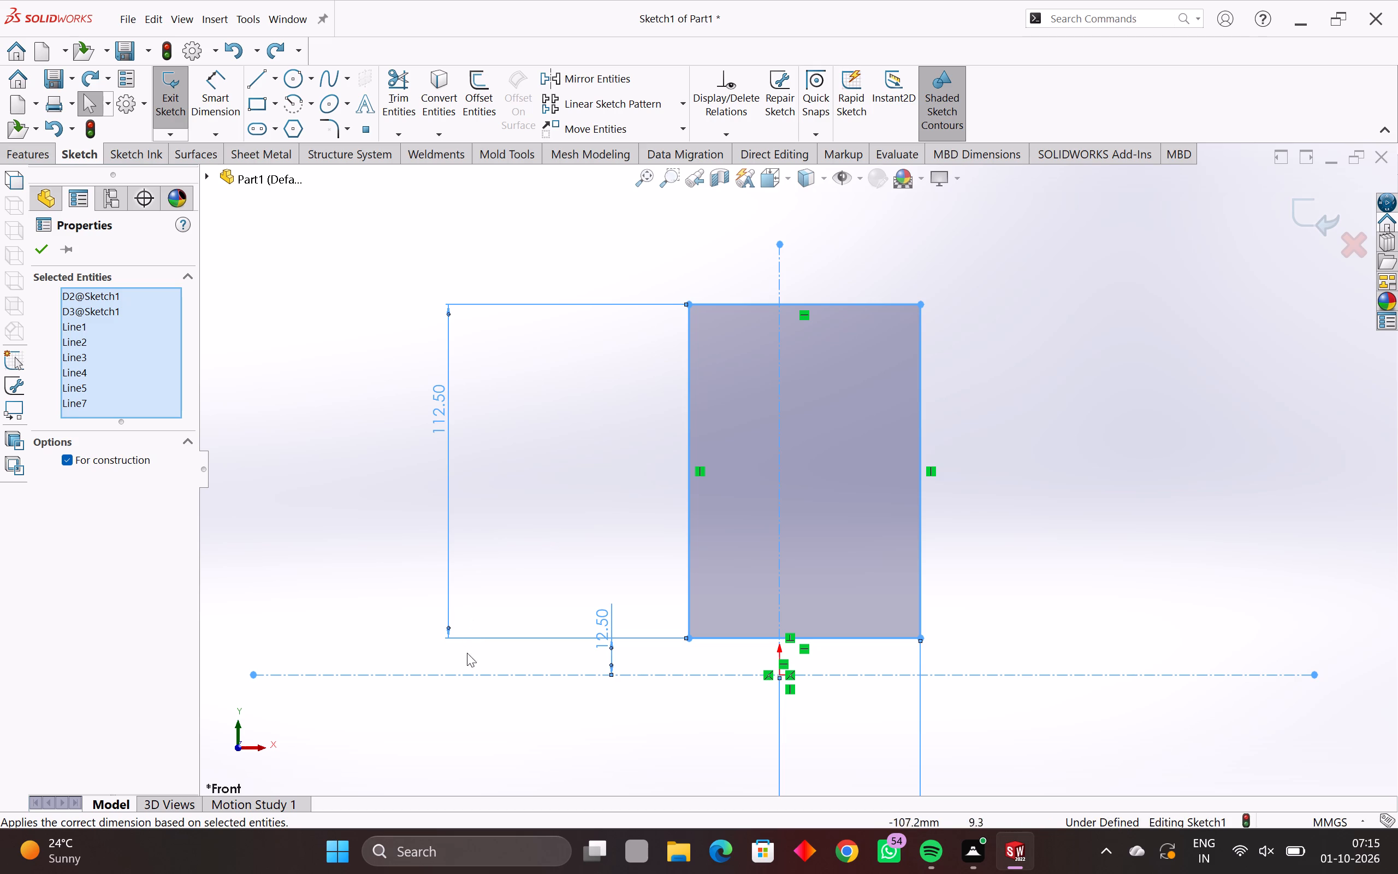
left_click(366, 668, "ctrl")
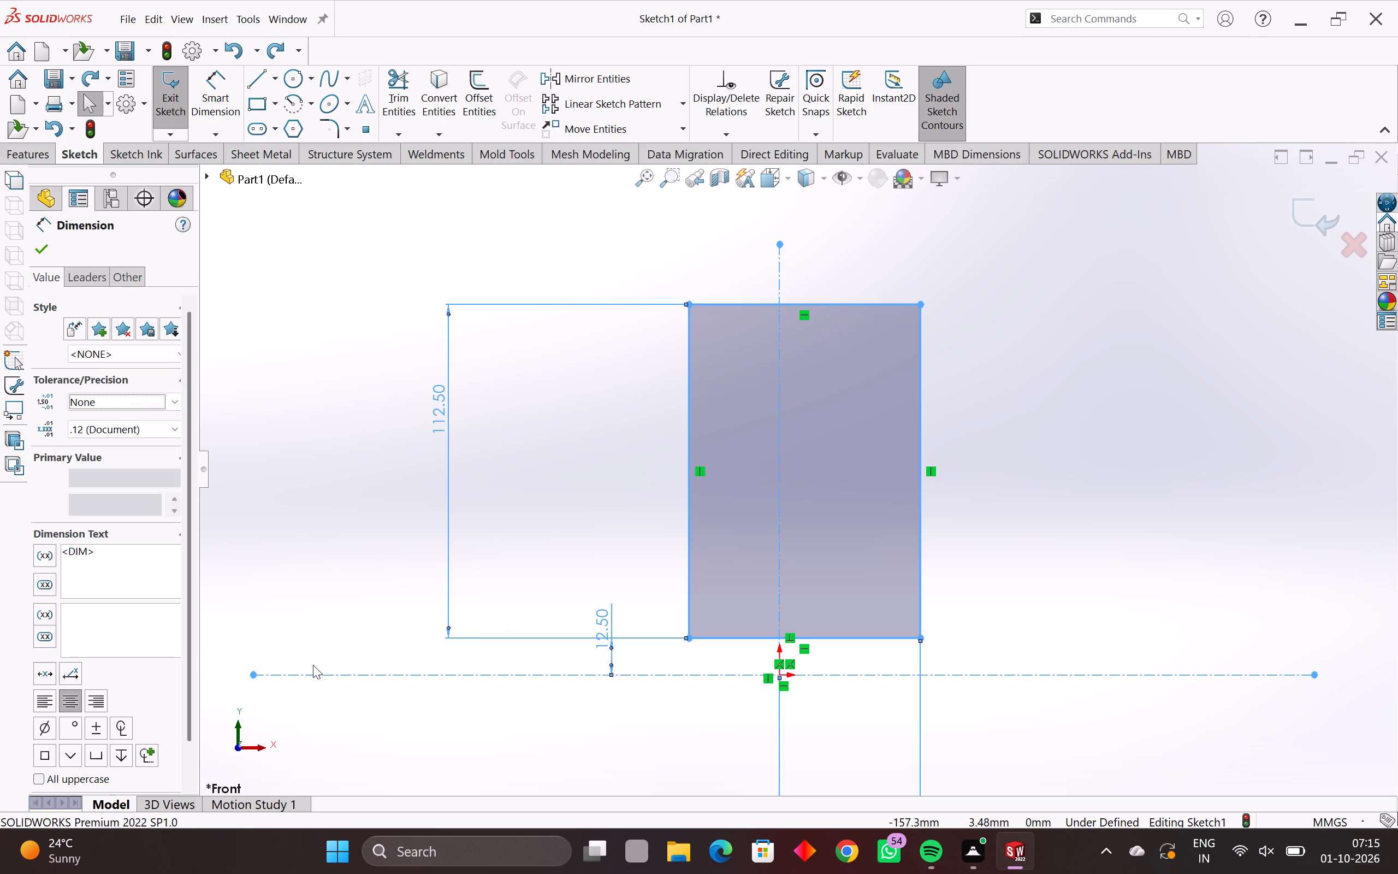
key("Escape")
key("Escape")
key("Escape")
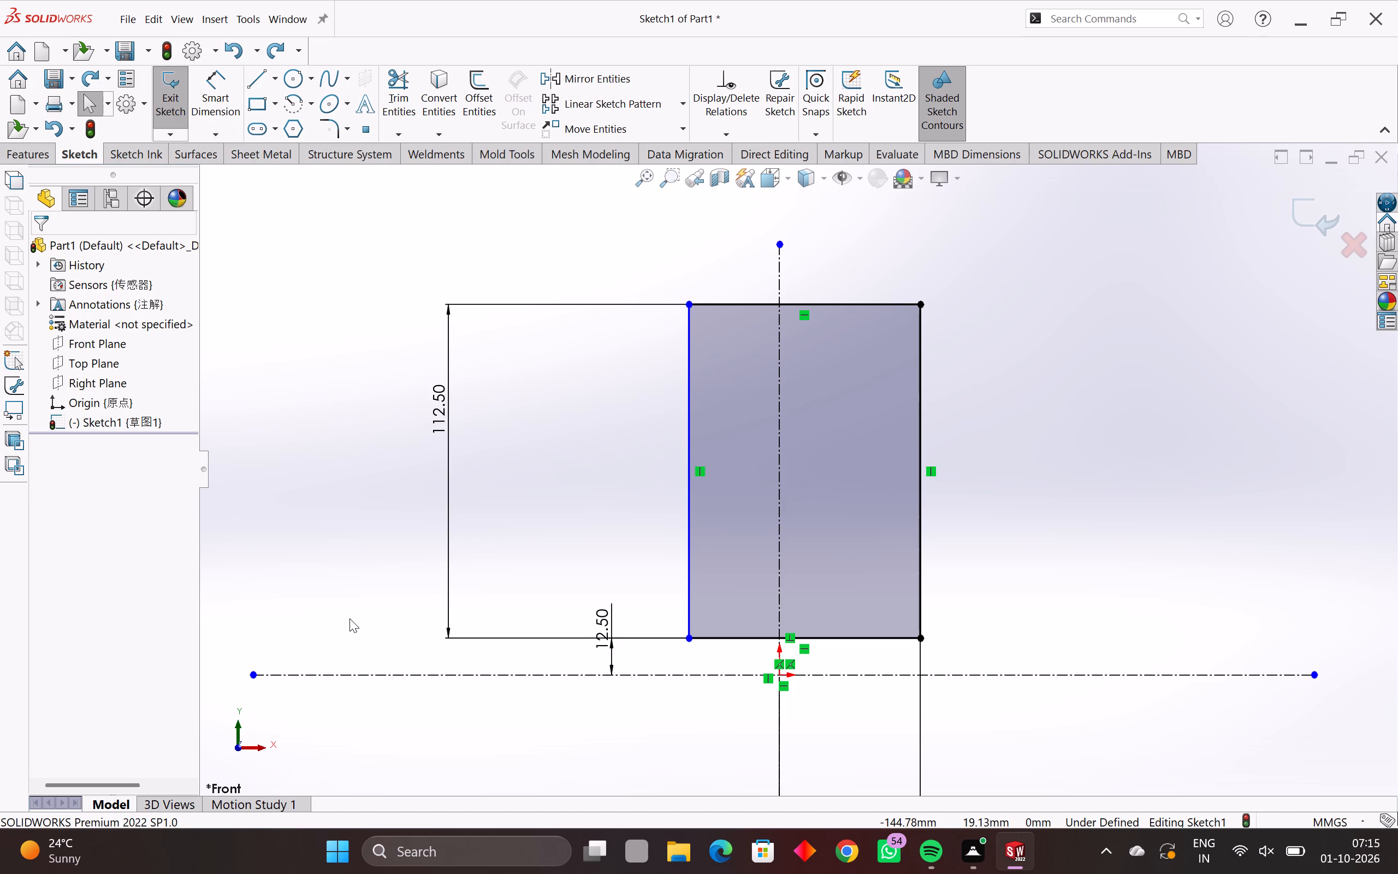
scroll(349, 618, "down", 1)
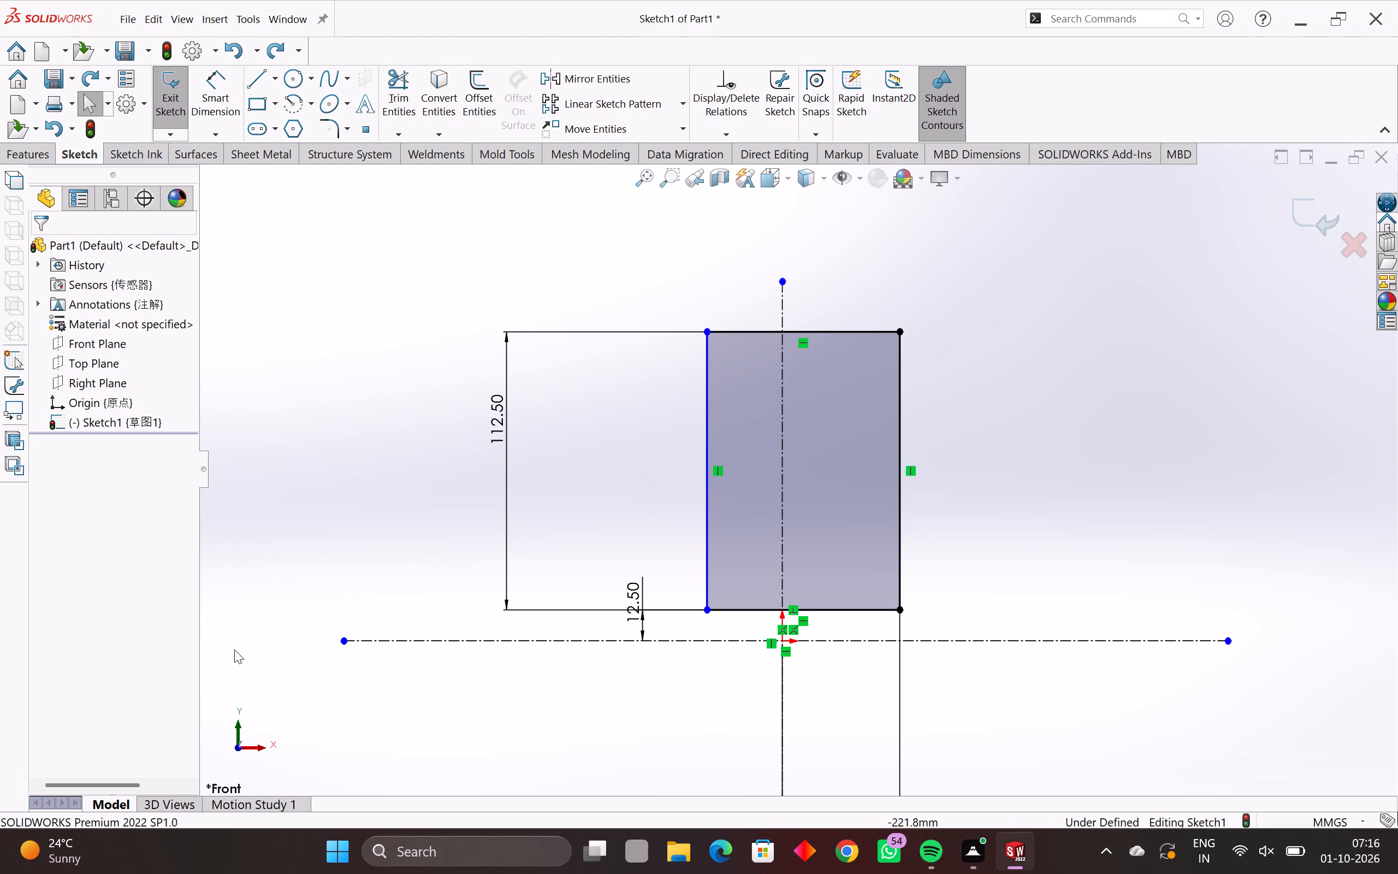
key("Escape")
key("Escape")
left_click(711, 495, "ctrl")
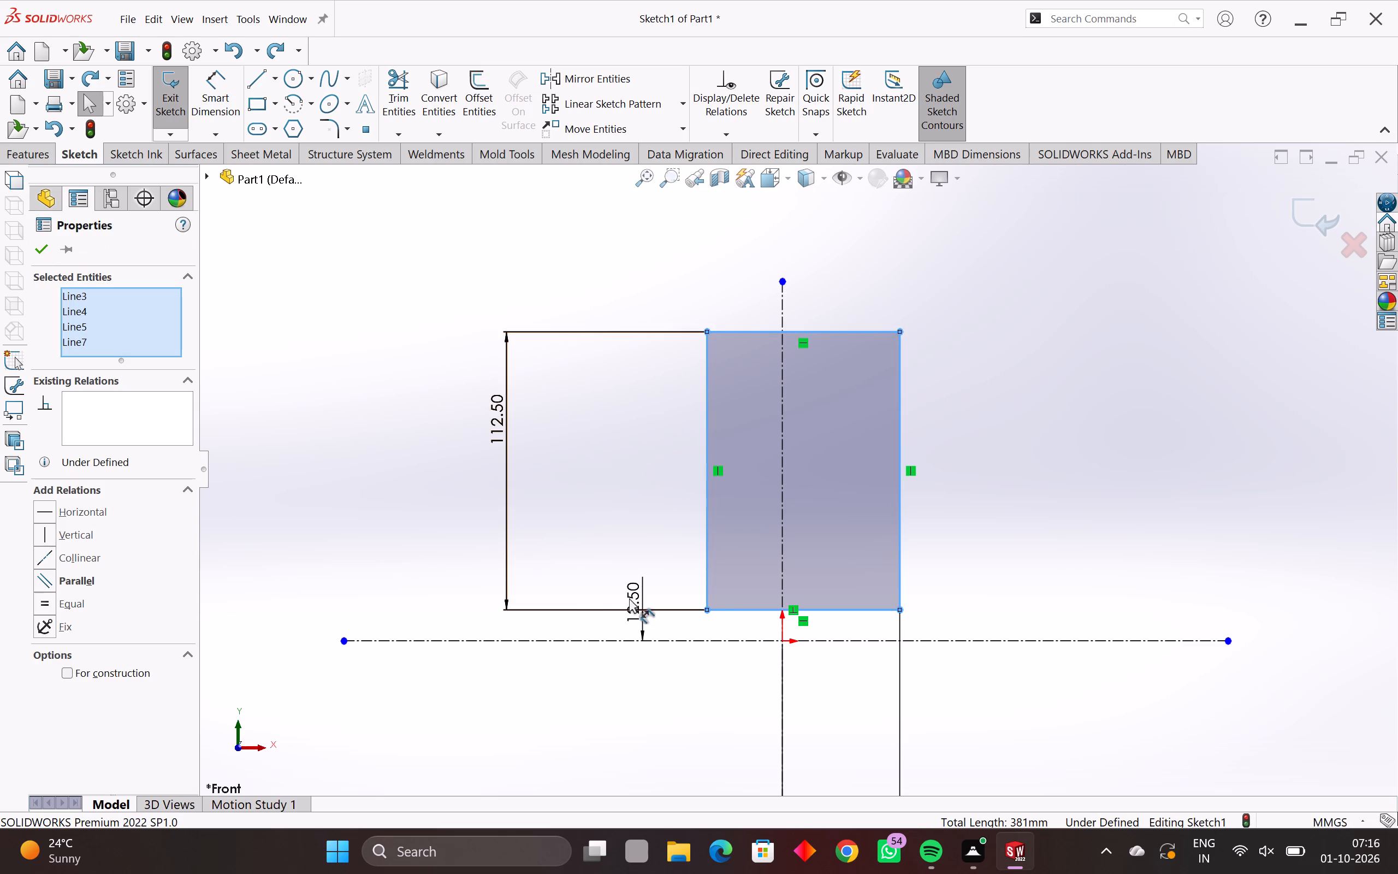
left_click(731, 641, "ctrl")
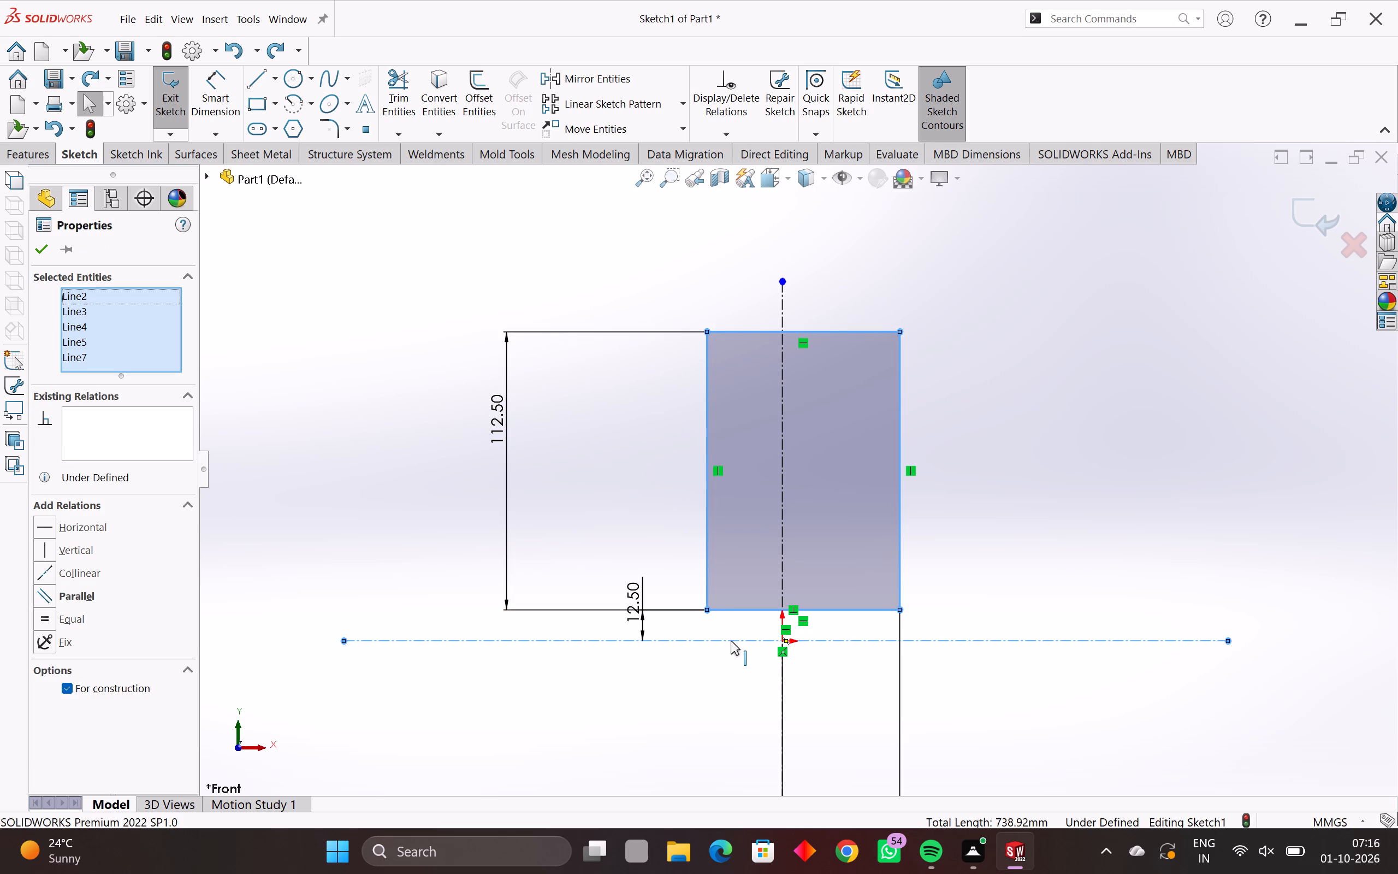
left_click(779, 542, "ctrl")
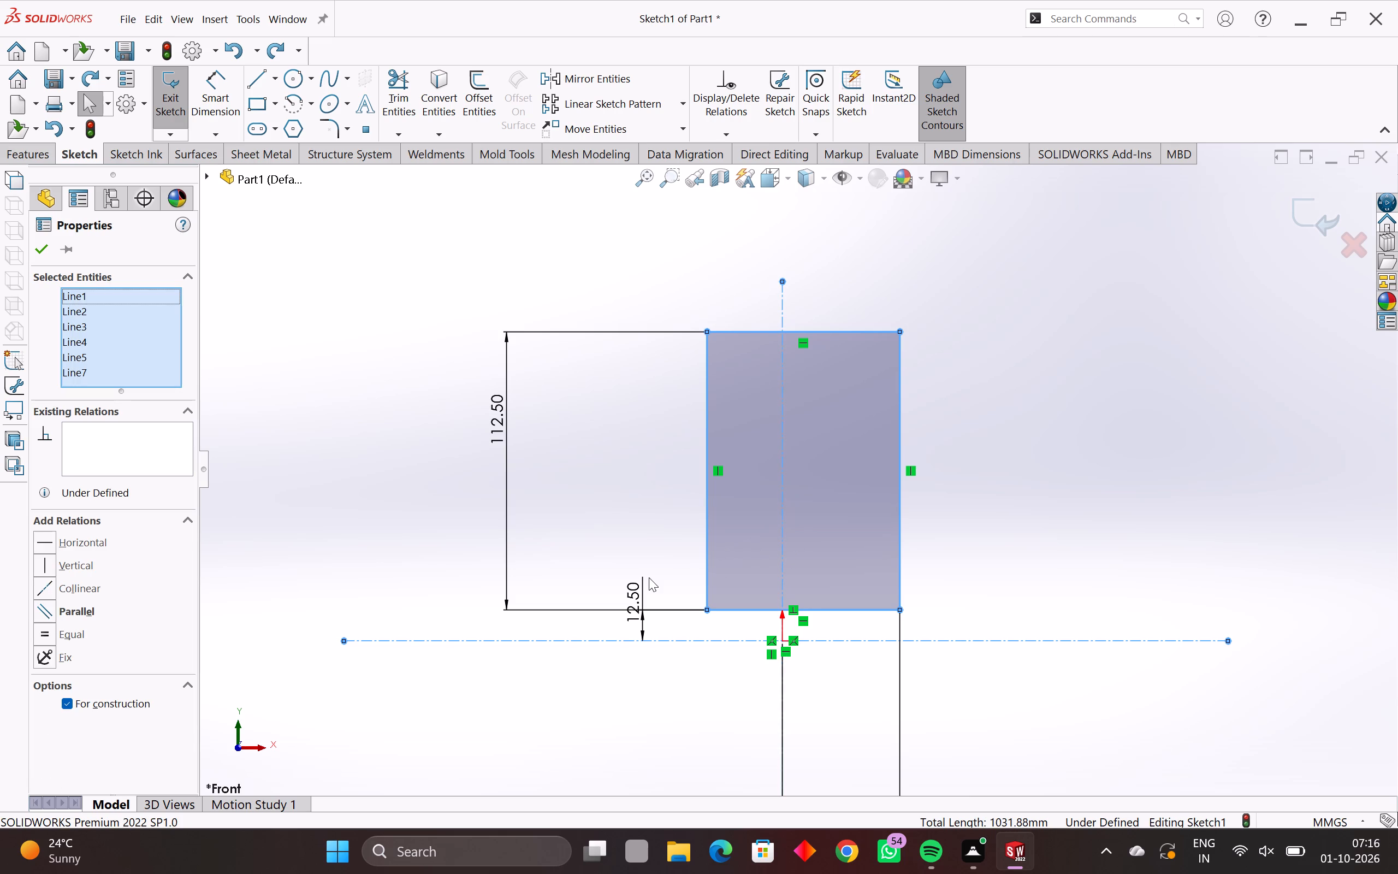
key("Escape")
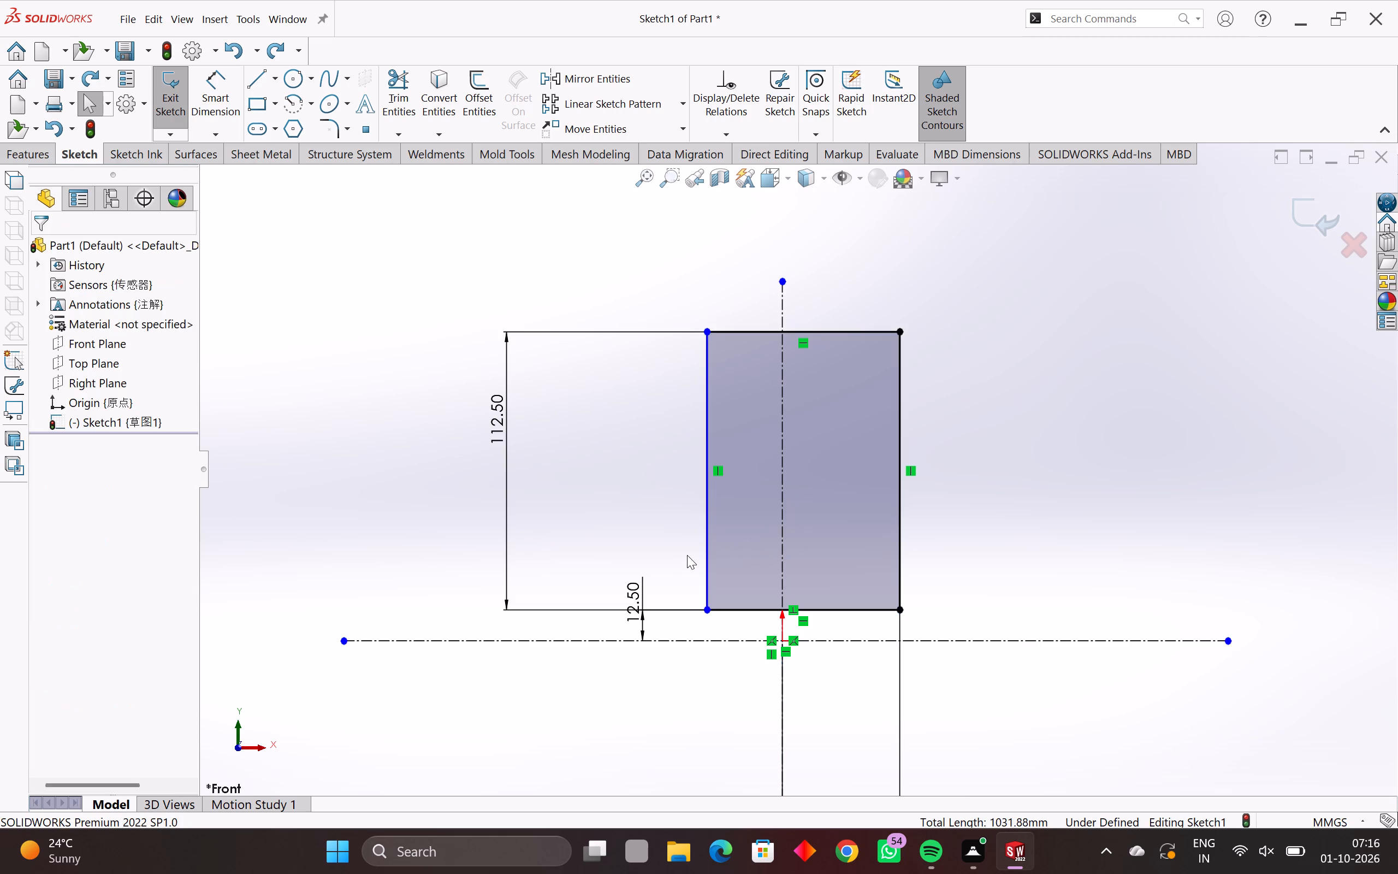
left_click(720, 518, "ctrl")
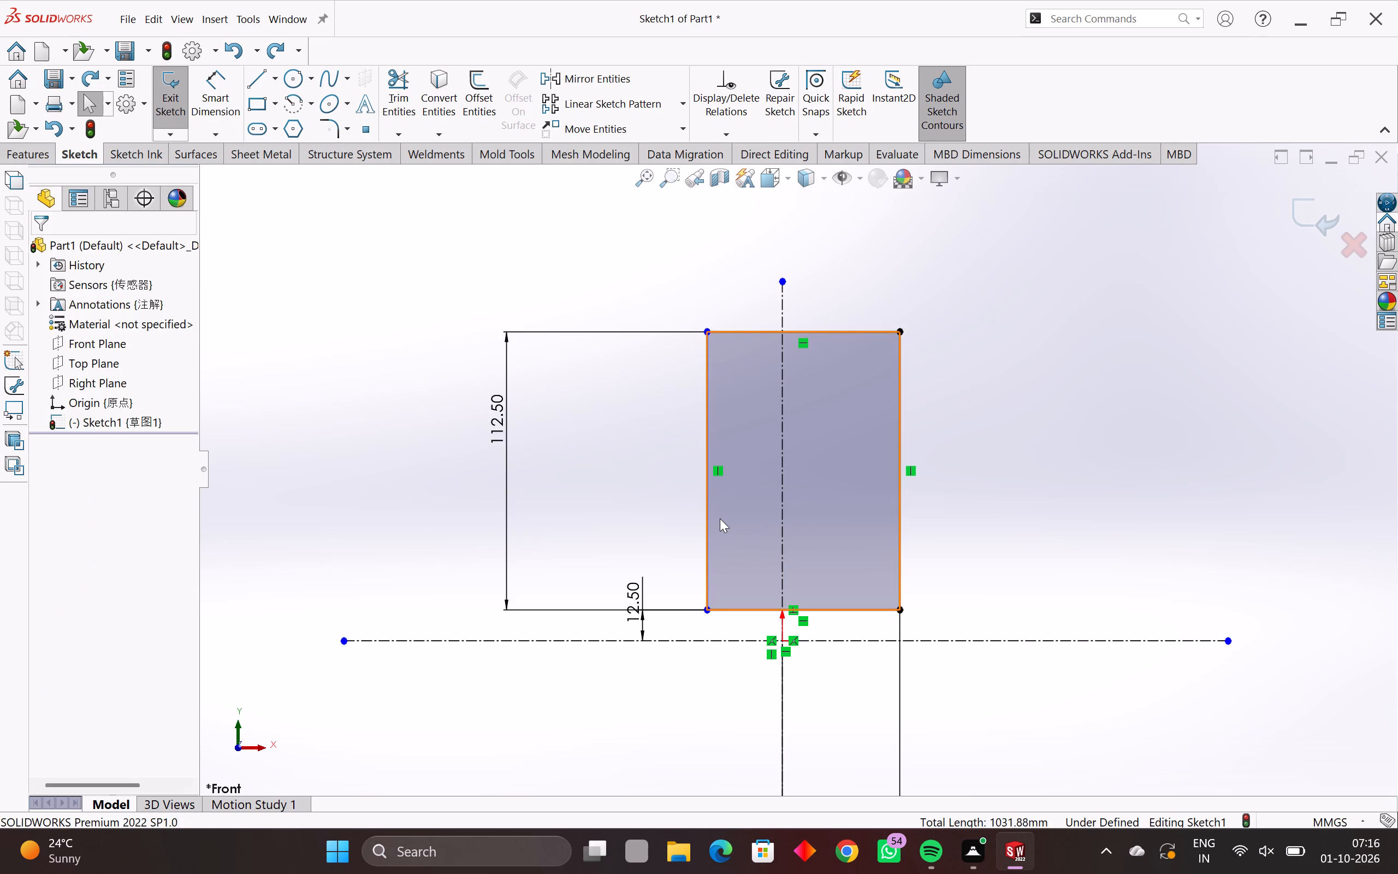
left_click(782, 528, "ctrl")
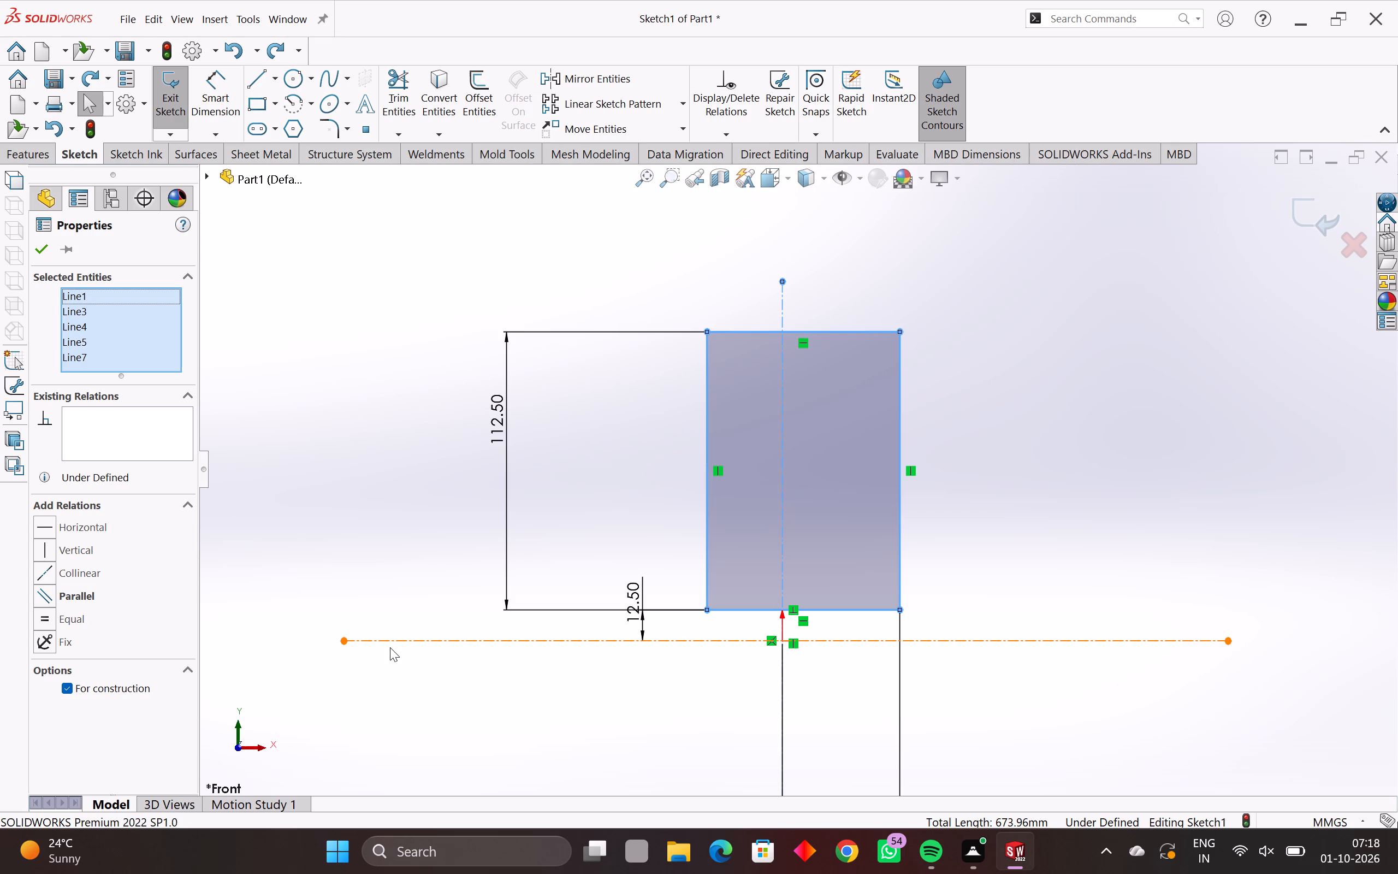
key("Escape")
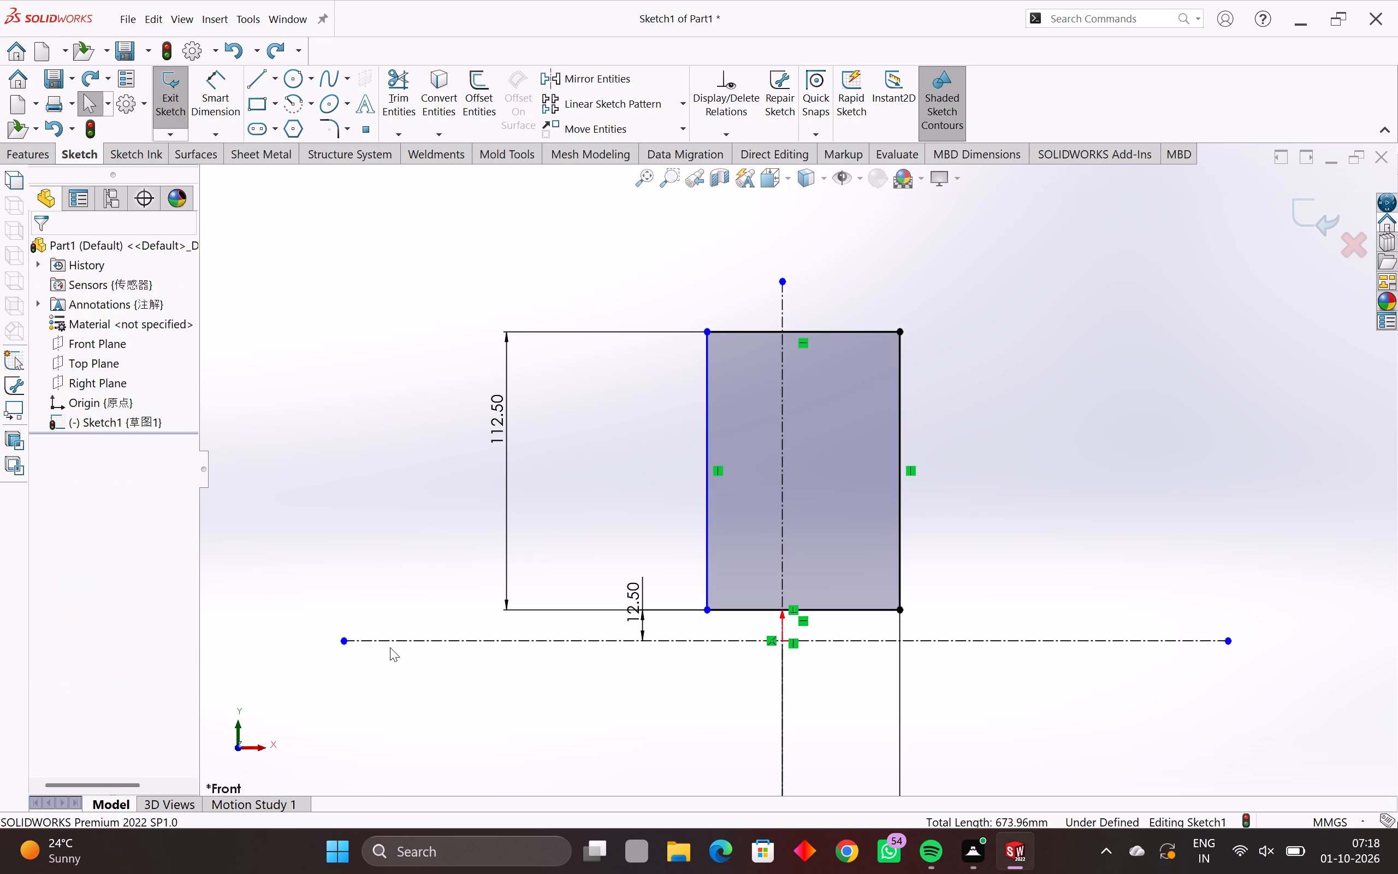
Delete the top horizontal line of the rectangular profile.
left_click(836, 326)
left_click(827, 334)
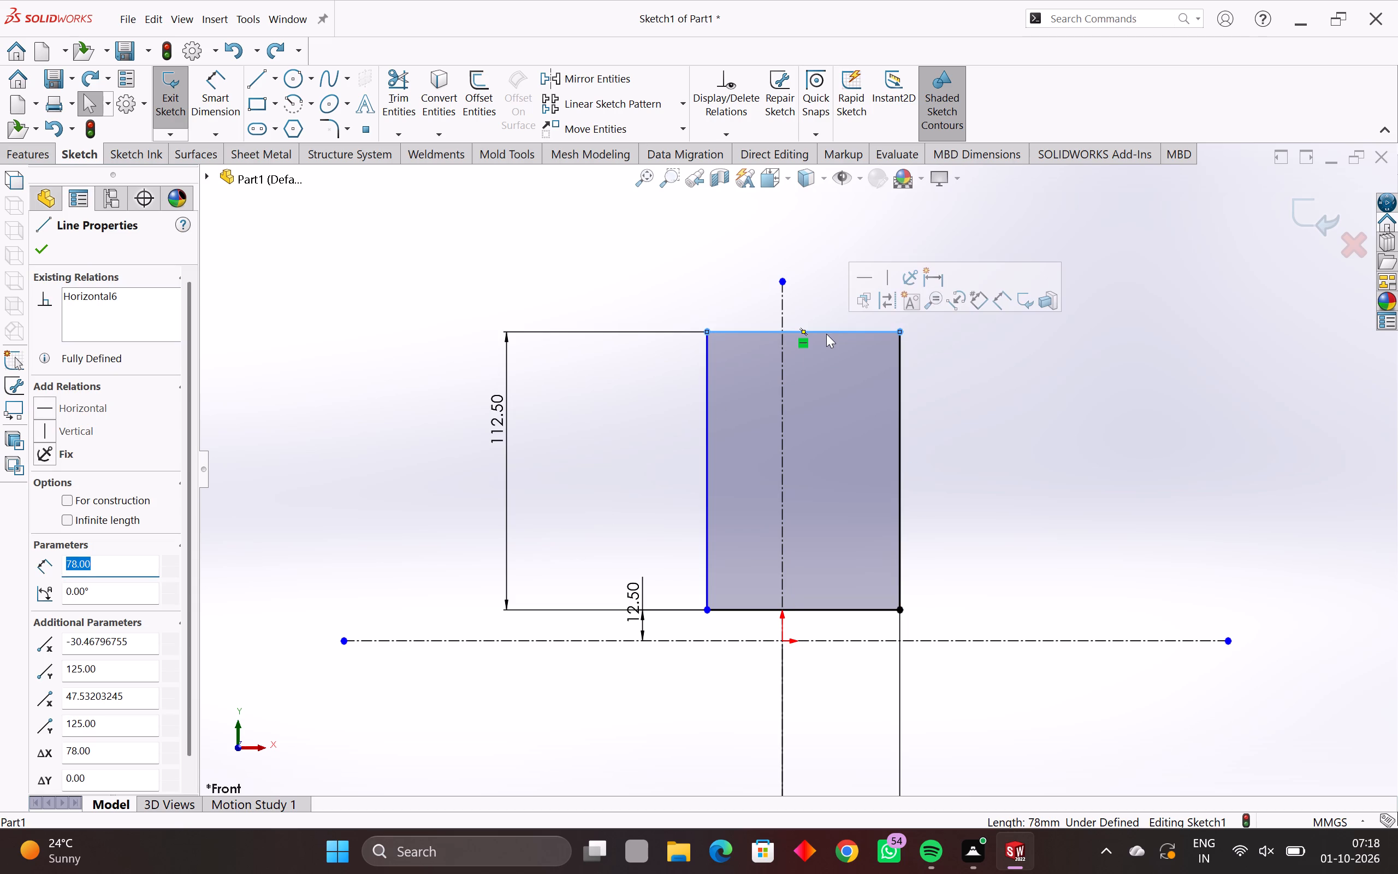
key("Delete")
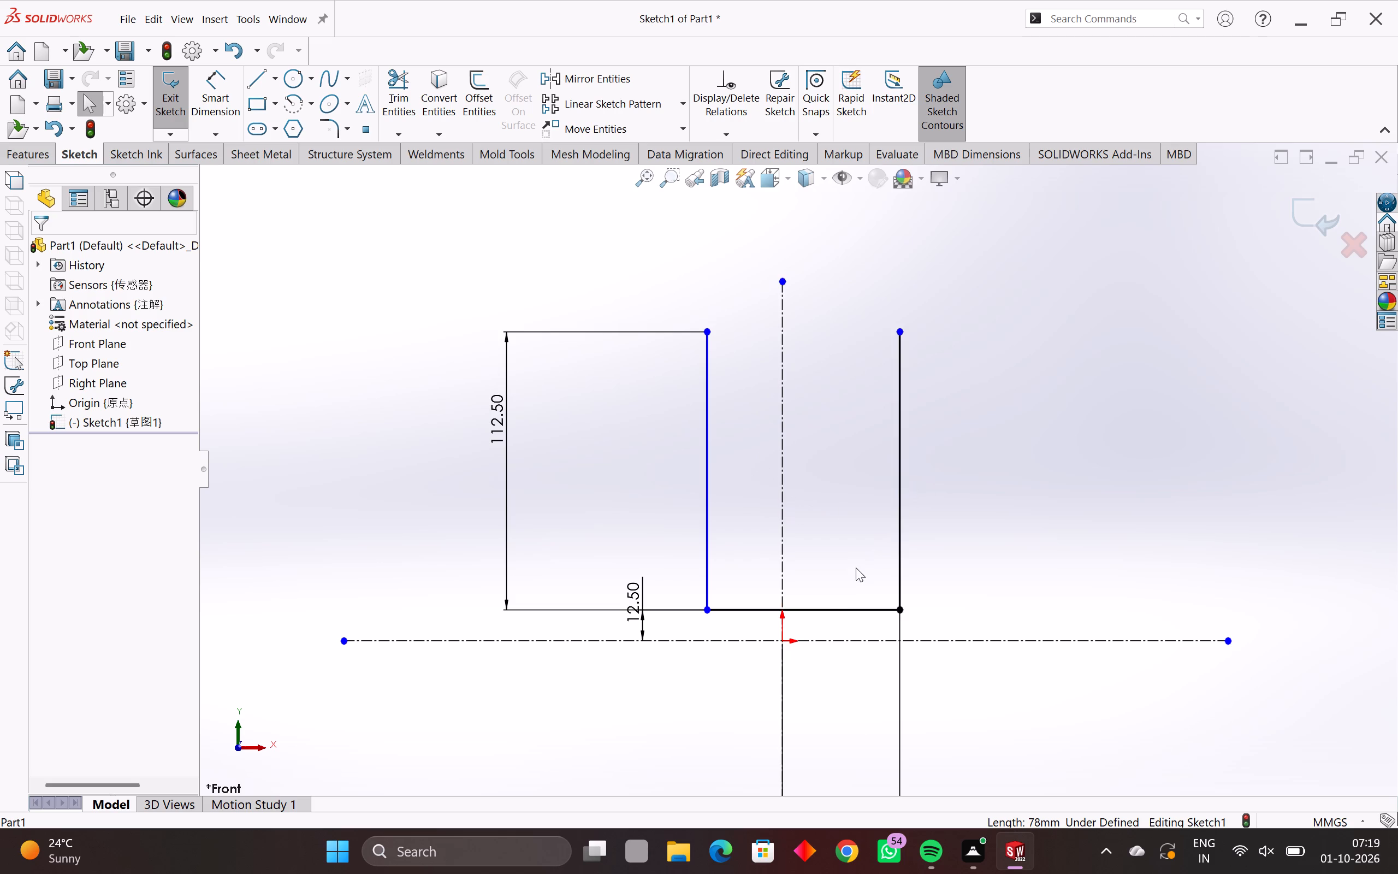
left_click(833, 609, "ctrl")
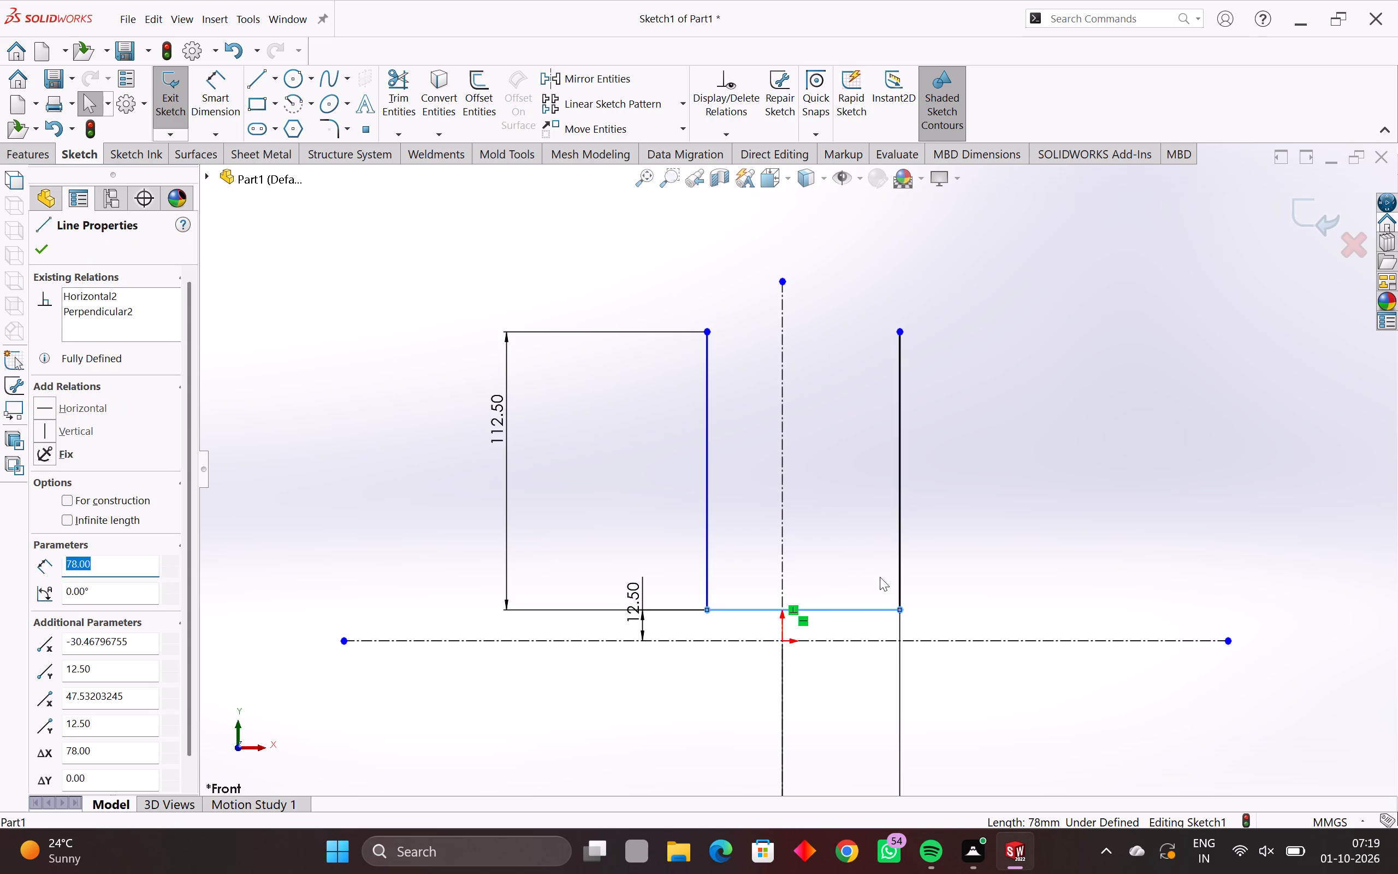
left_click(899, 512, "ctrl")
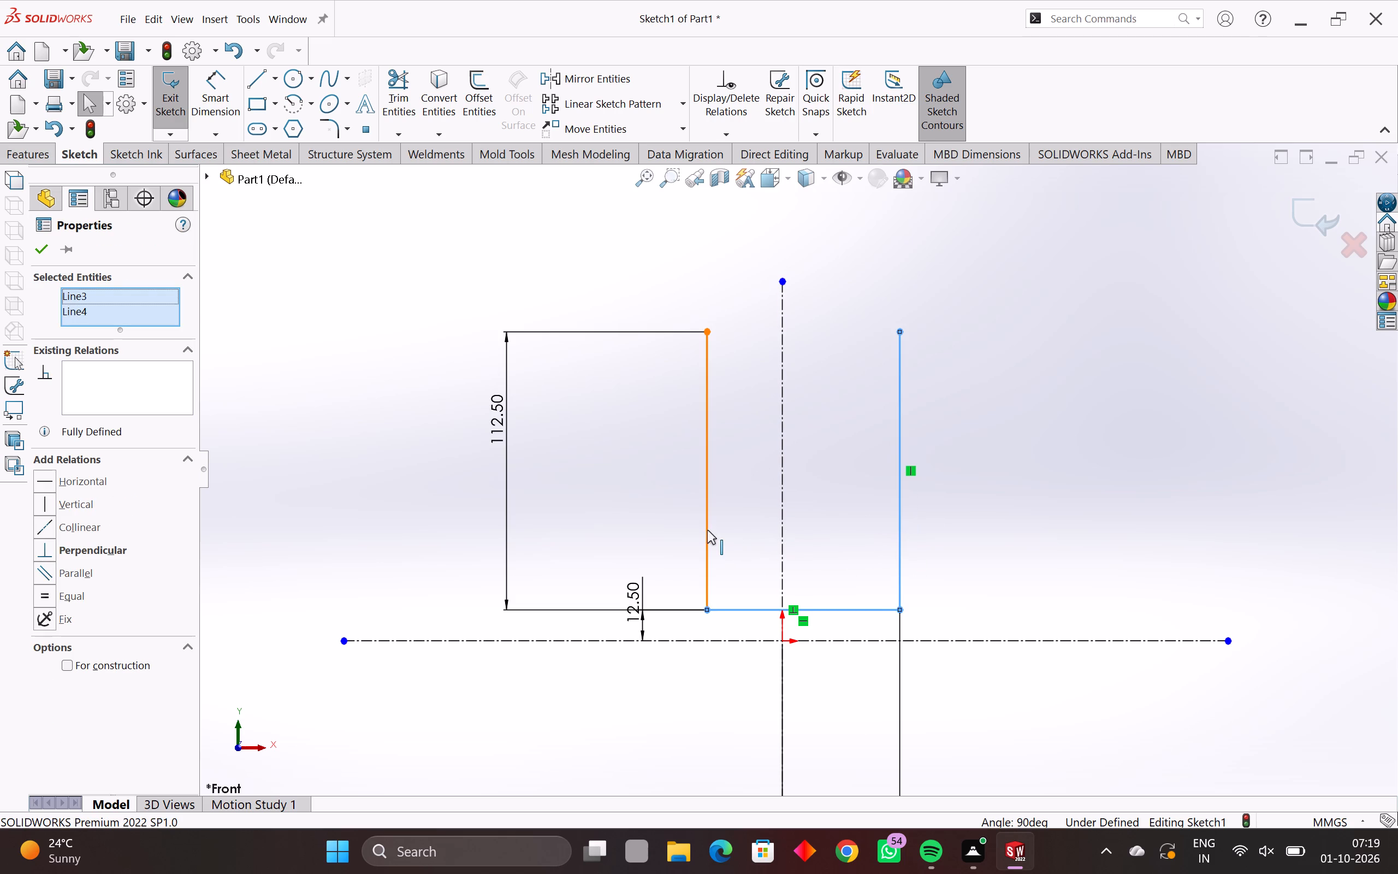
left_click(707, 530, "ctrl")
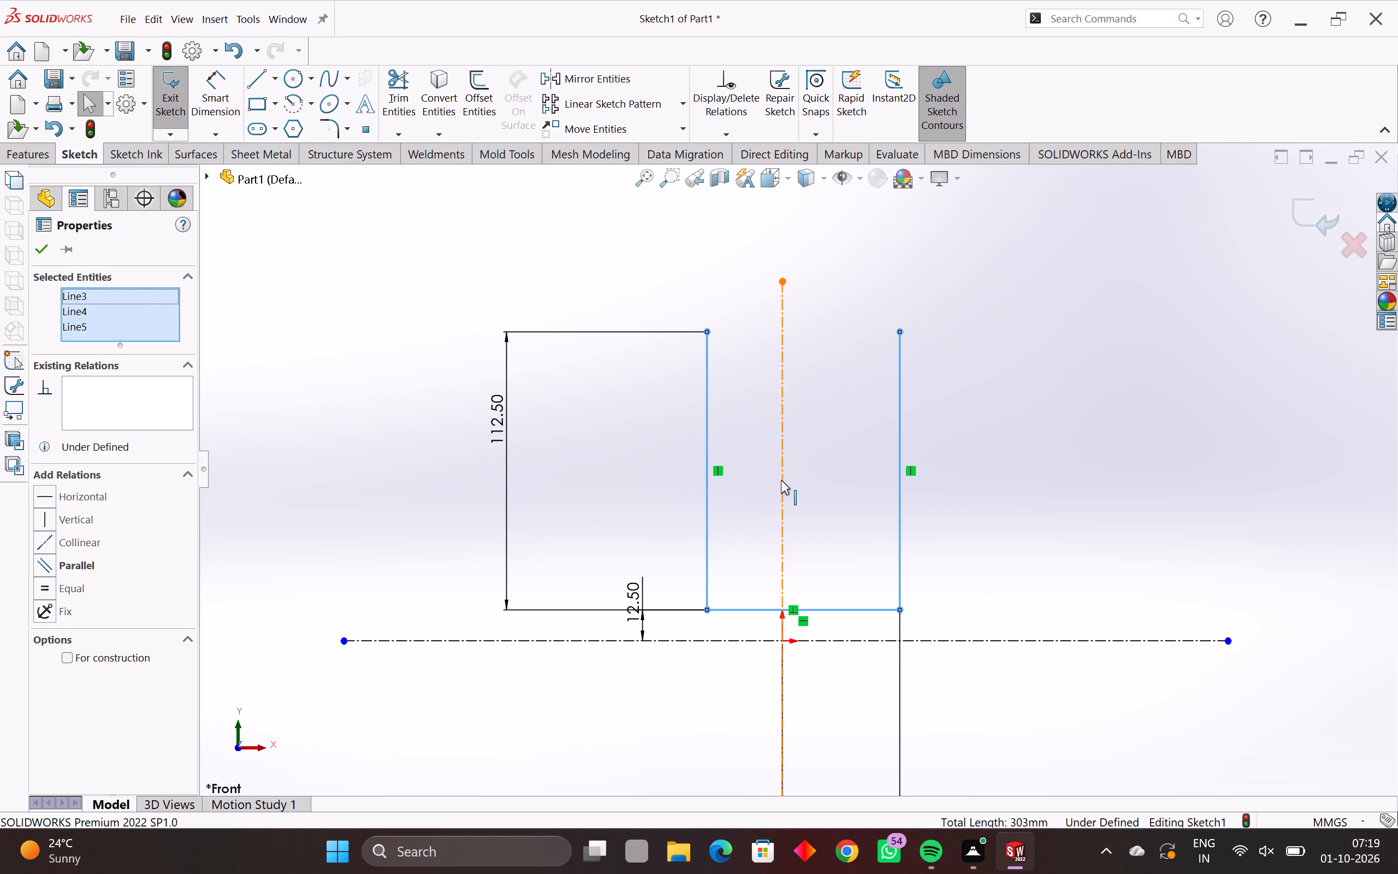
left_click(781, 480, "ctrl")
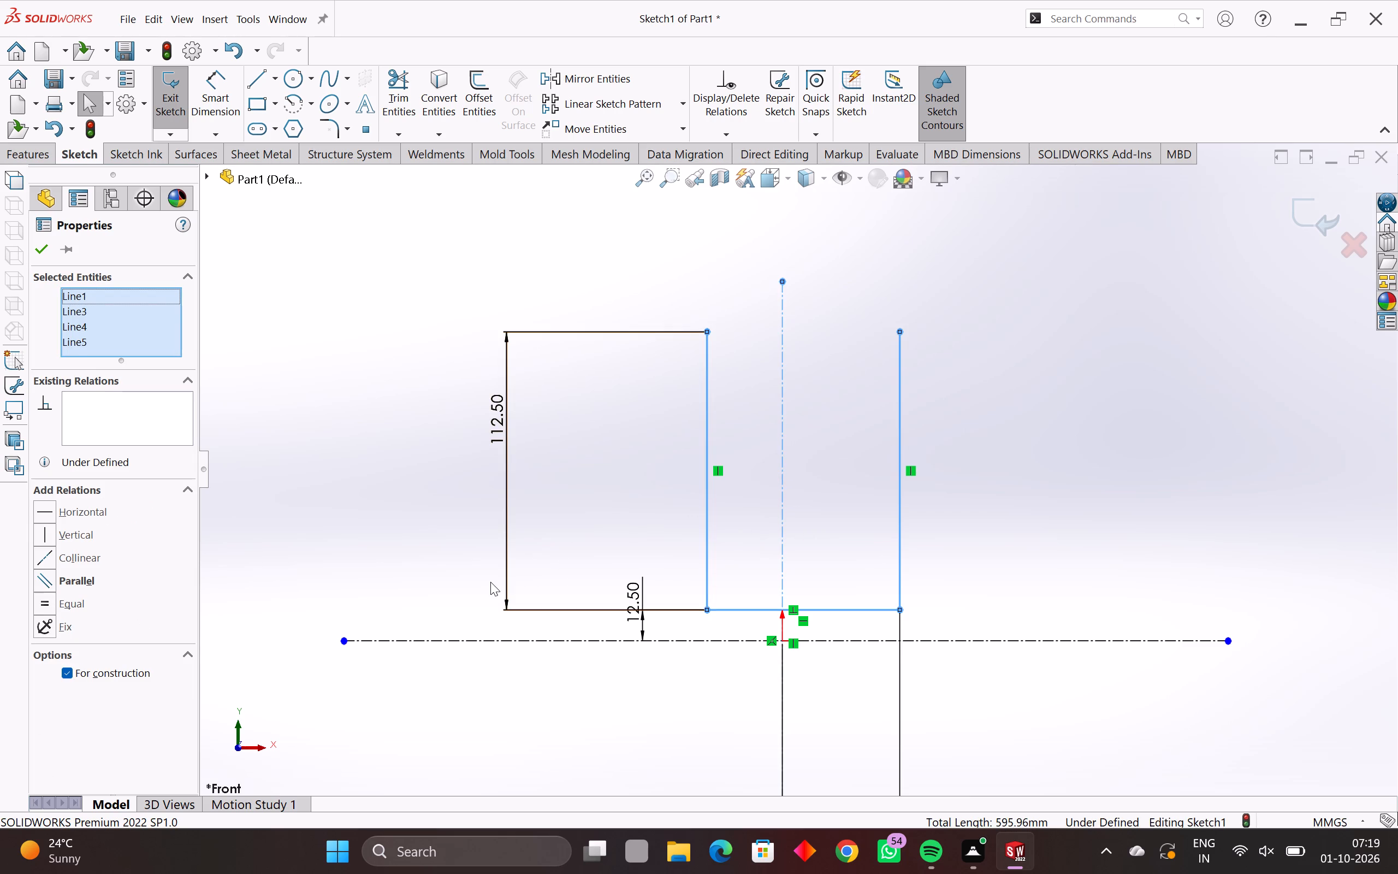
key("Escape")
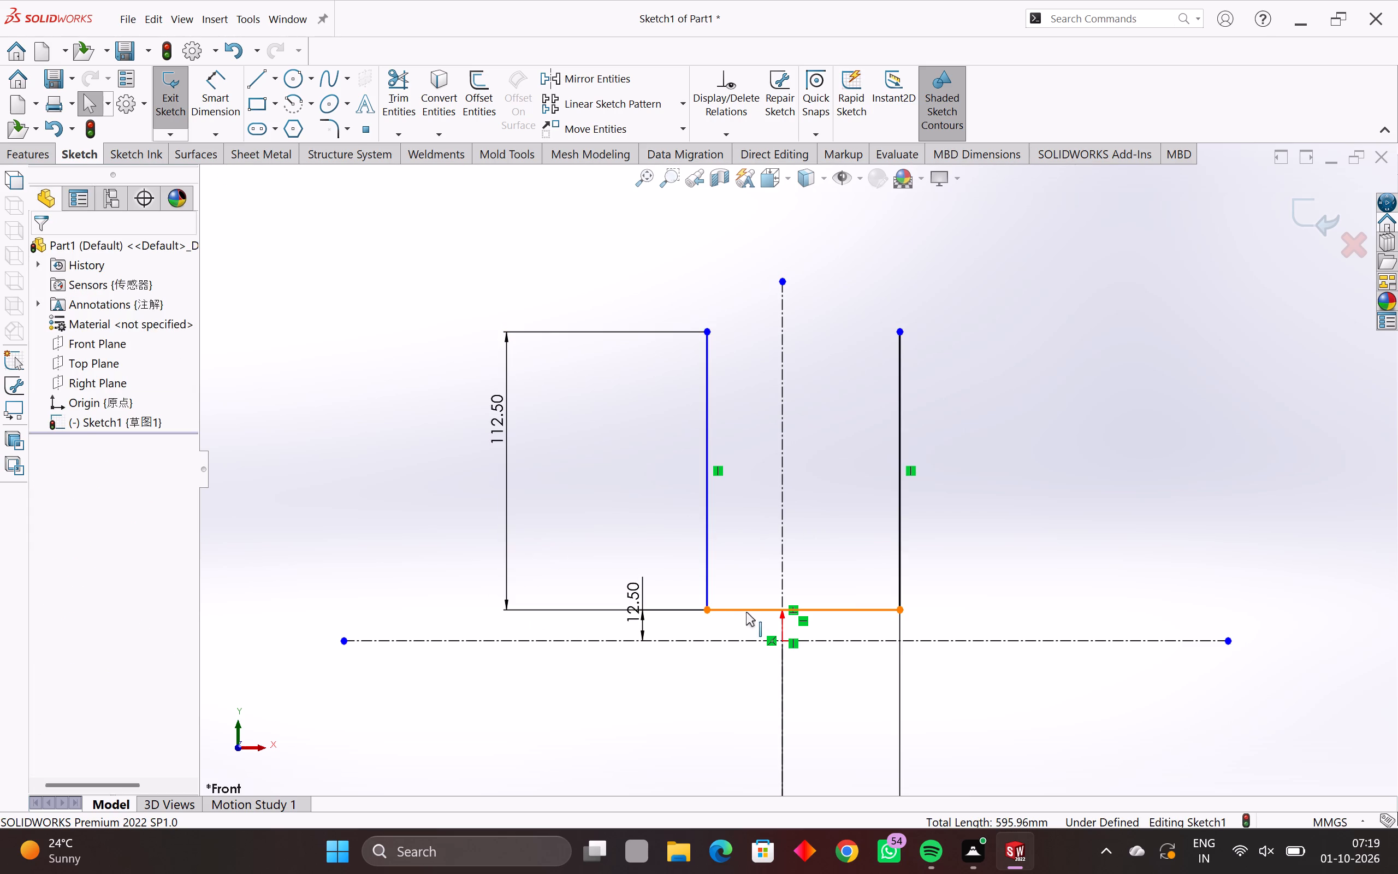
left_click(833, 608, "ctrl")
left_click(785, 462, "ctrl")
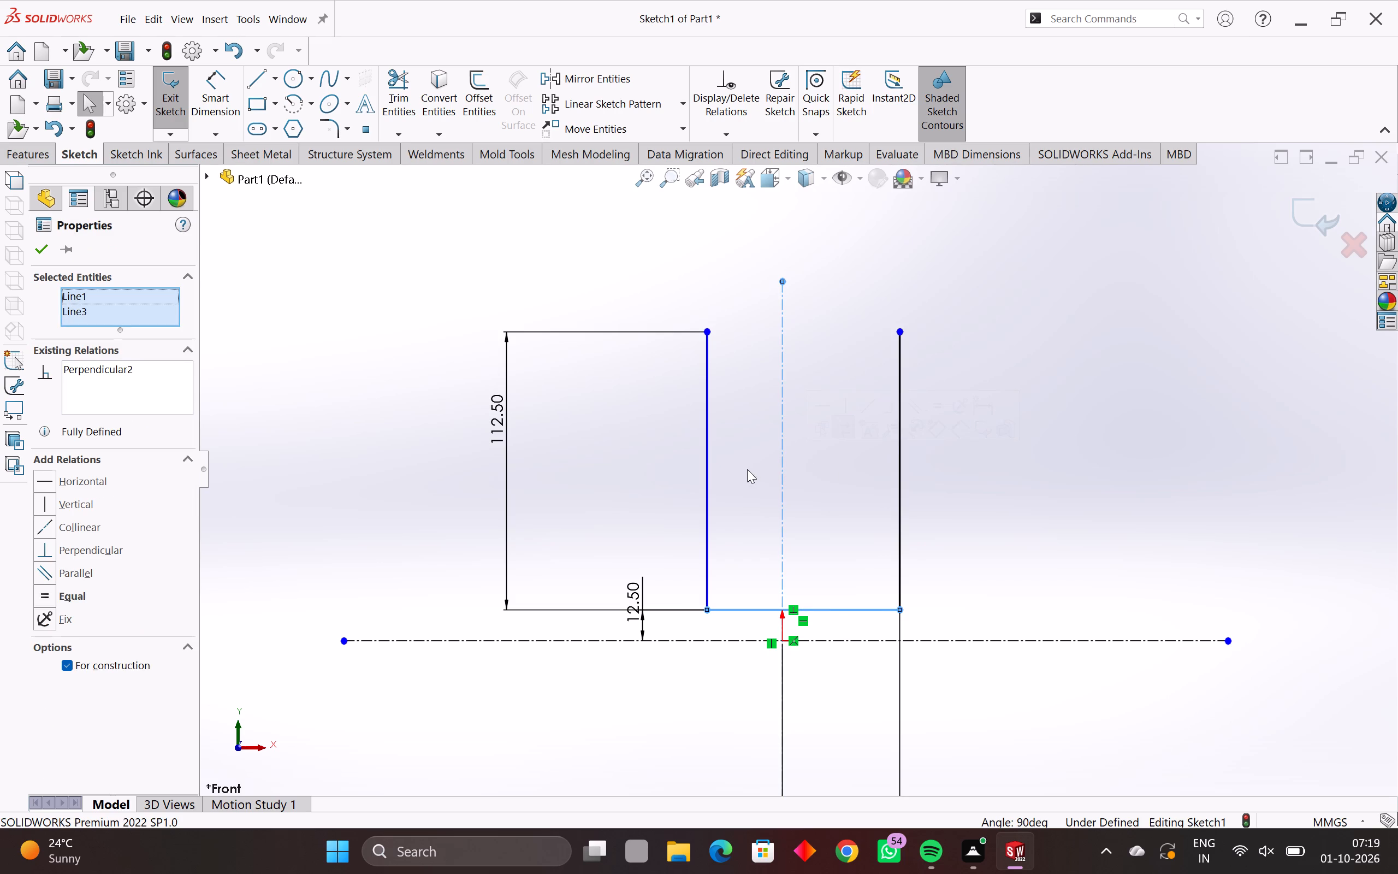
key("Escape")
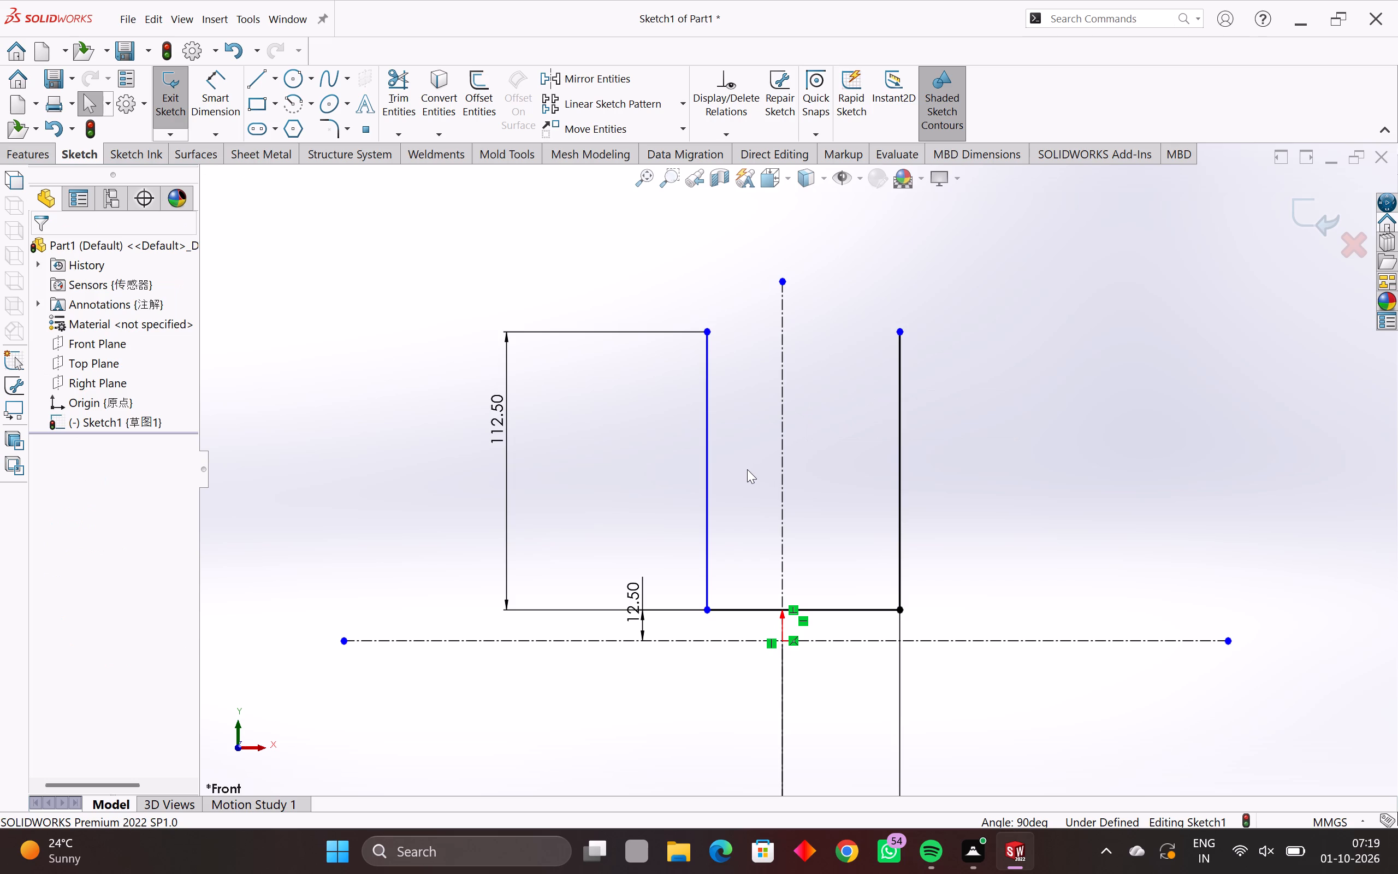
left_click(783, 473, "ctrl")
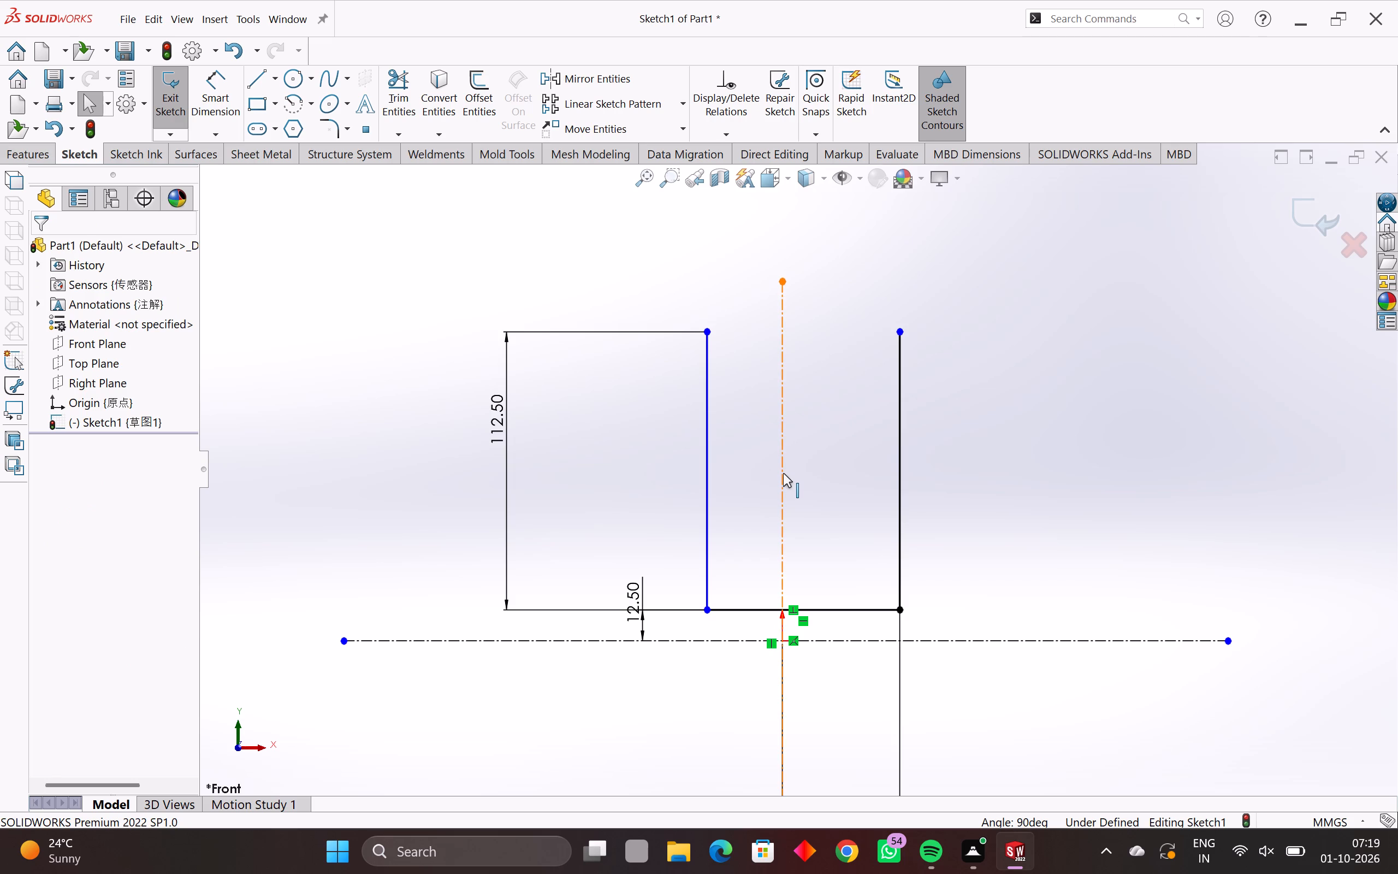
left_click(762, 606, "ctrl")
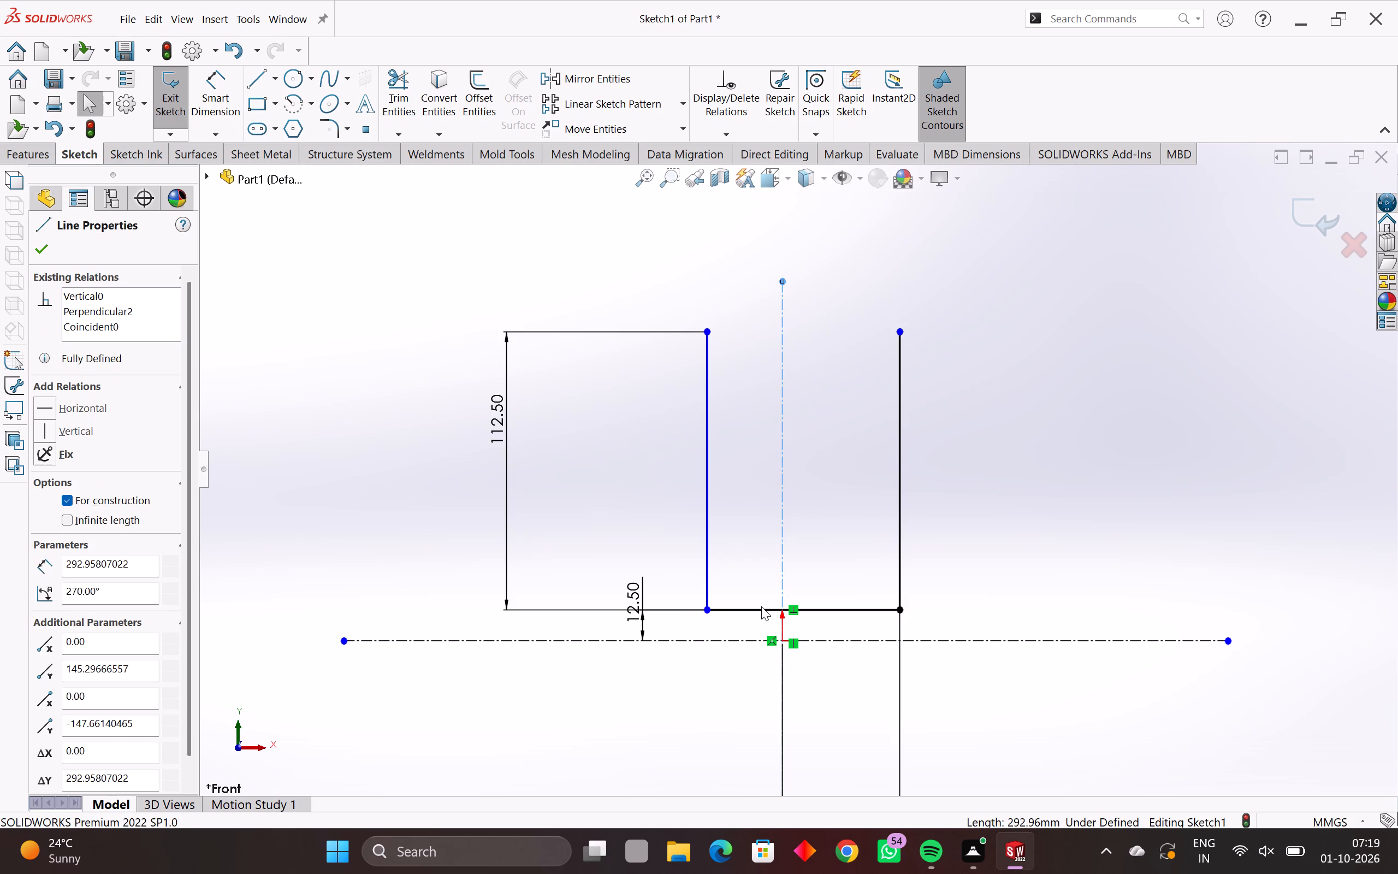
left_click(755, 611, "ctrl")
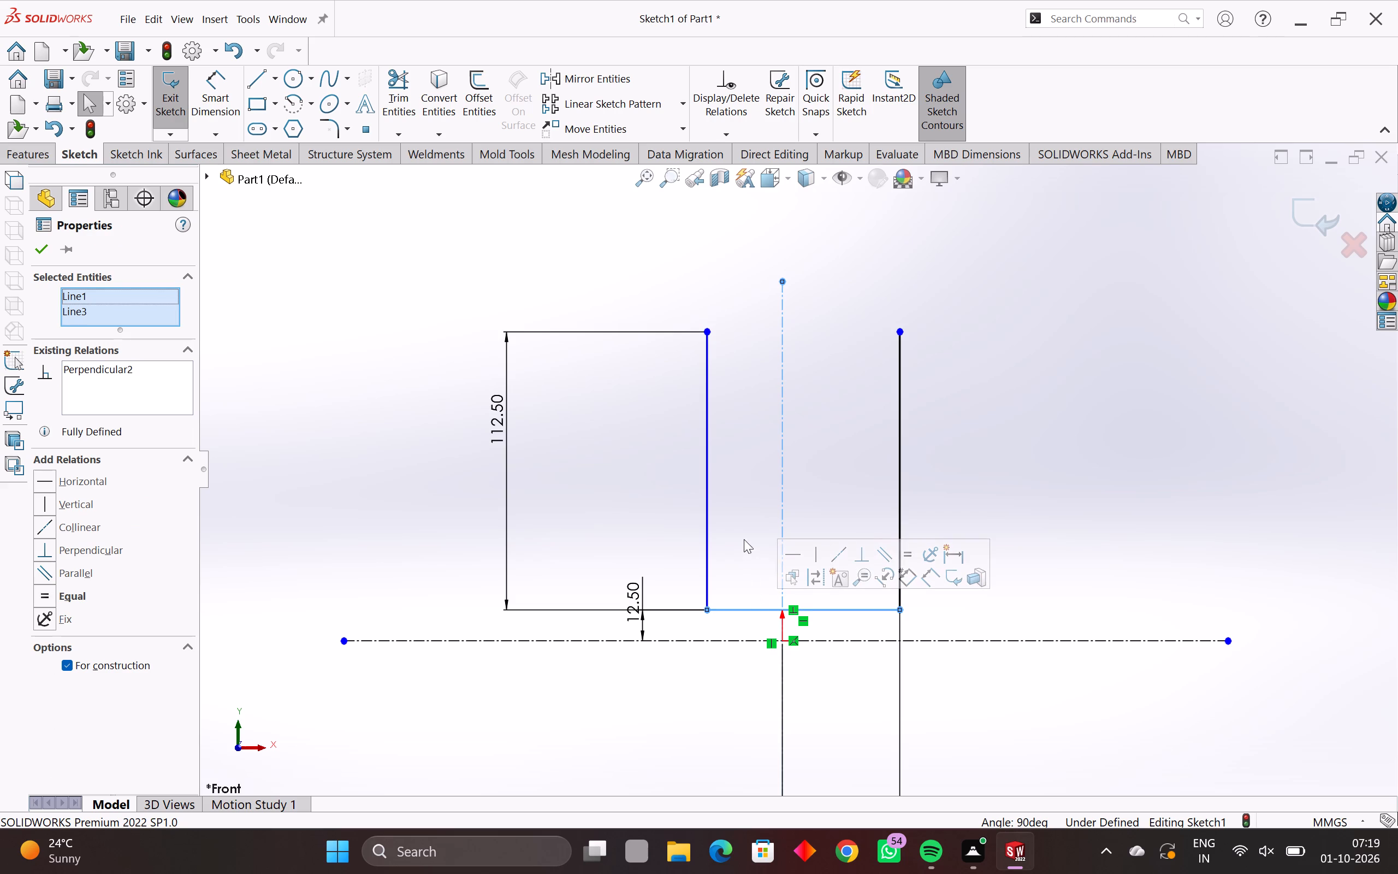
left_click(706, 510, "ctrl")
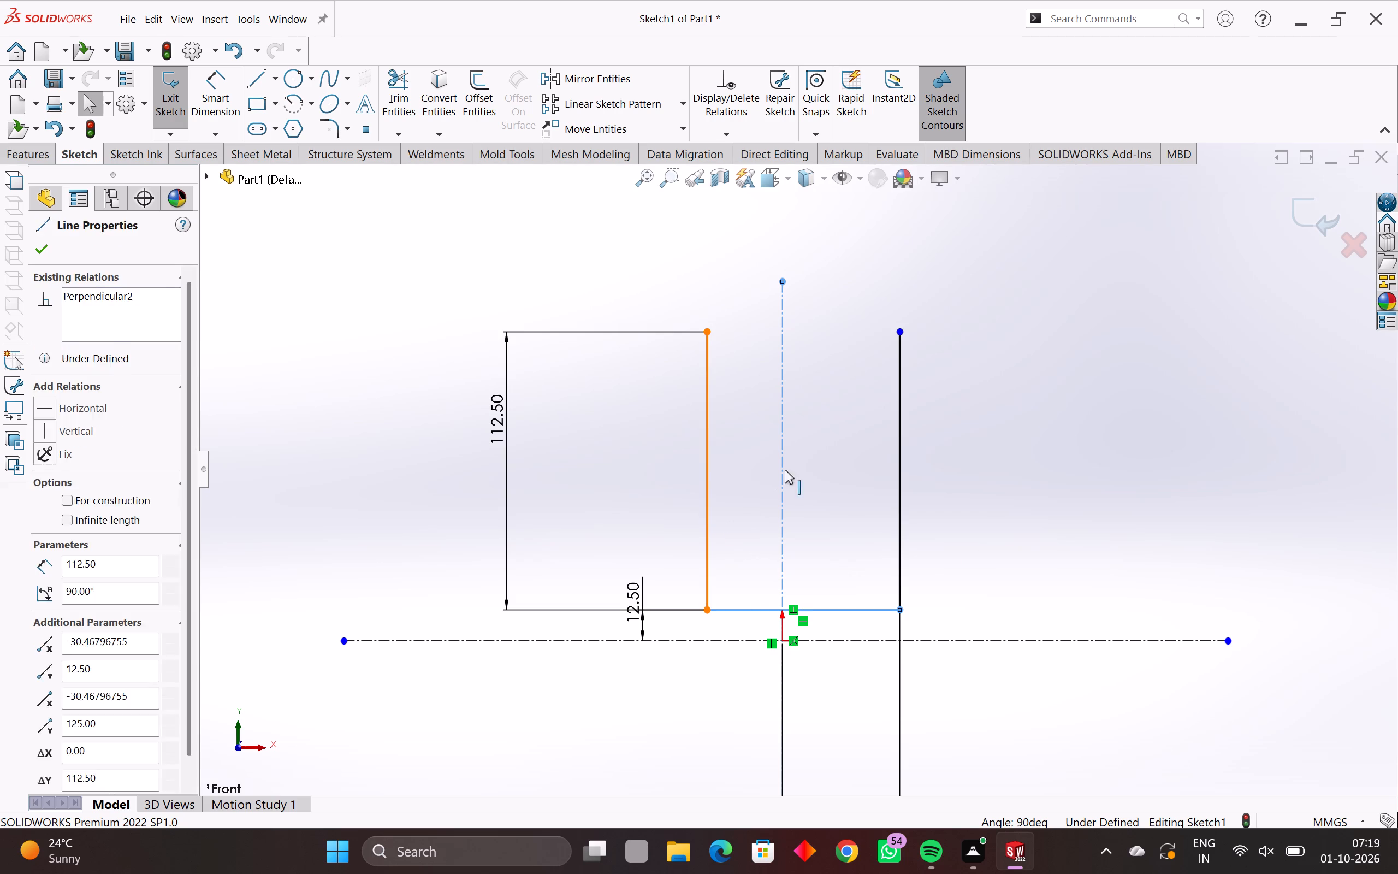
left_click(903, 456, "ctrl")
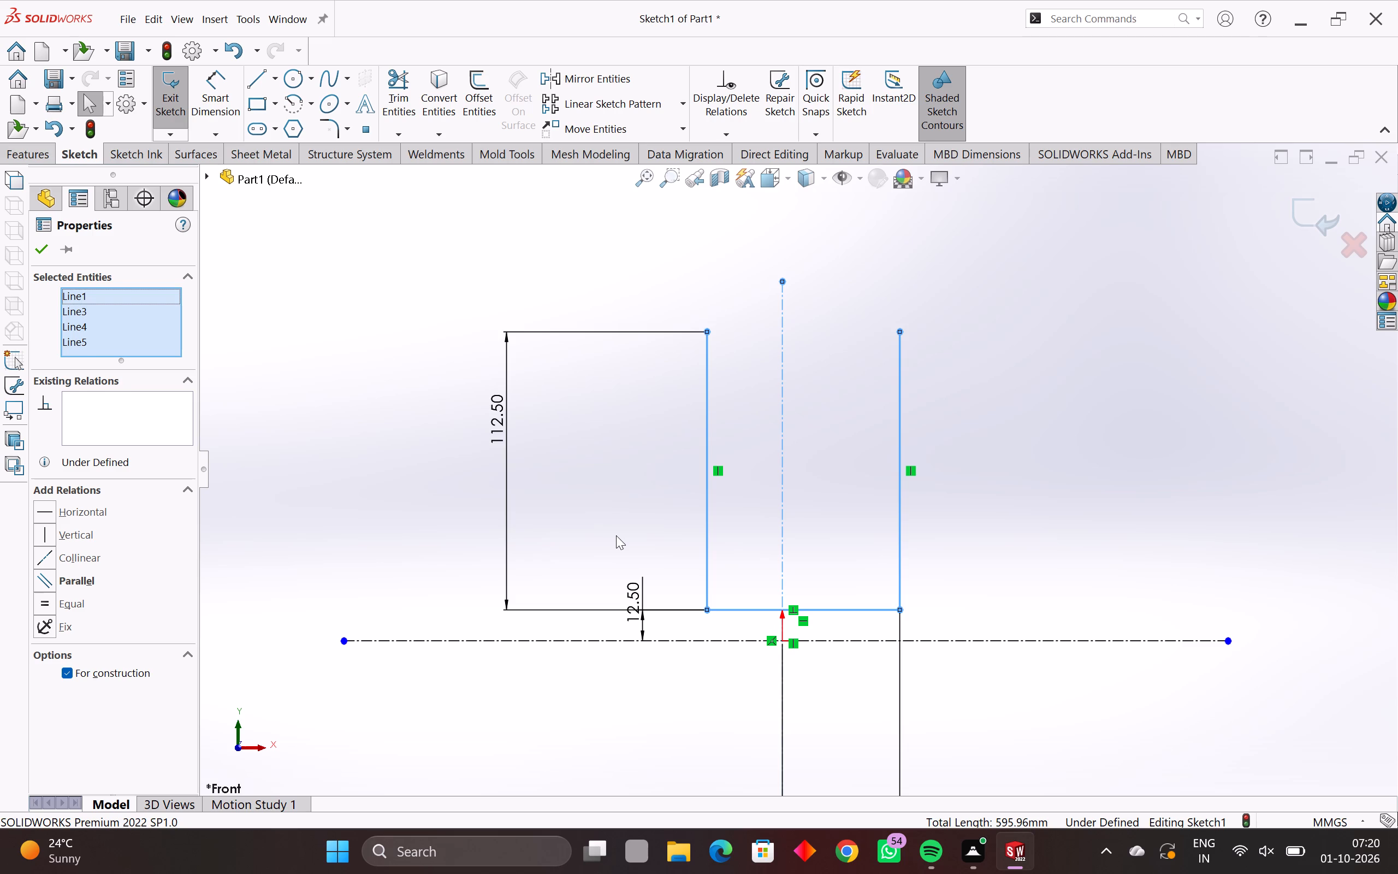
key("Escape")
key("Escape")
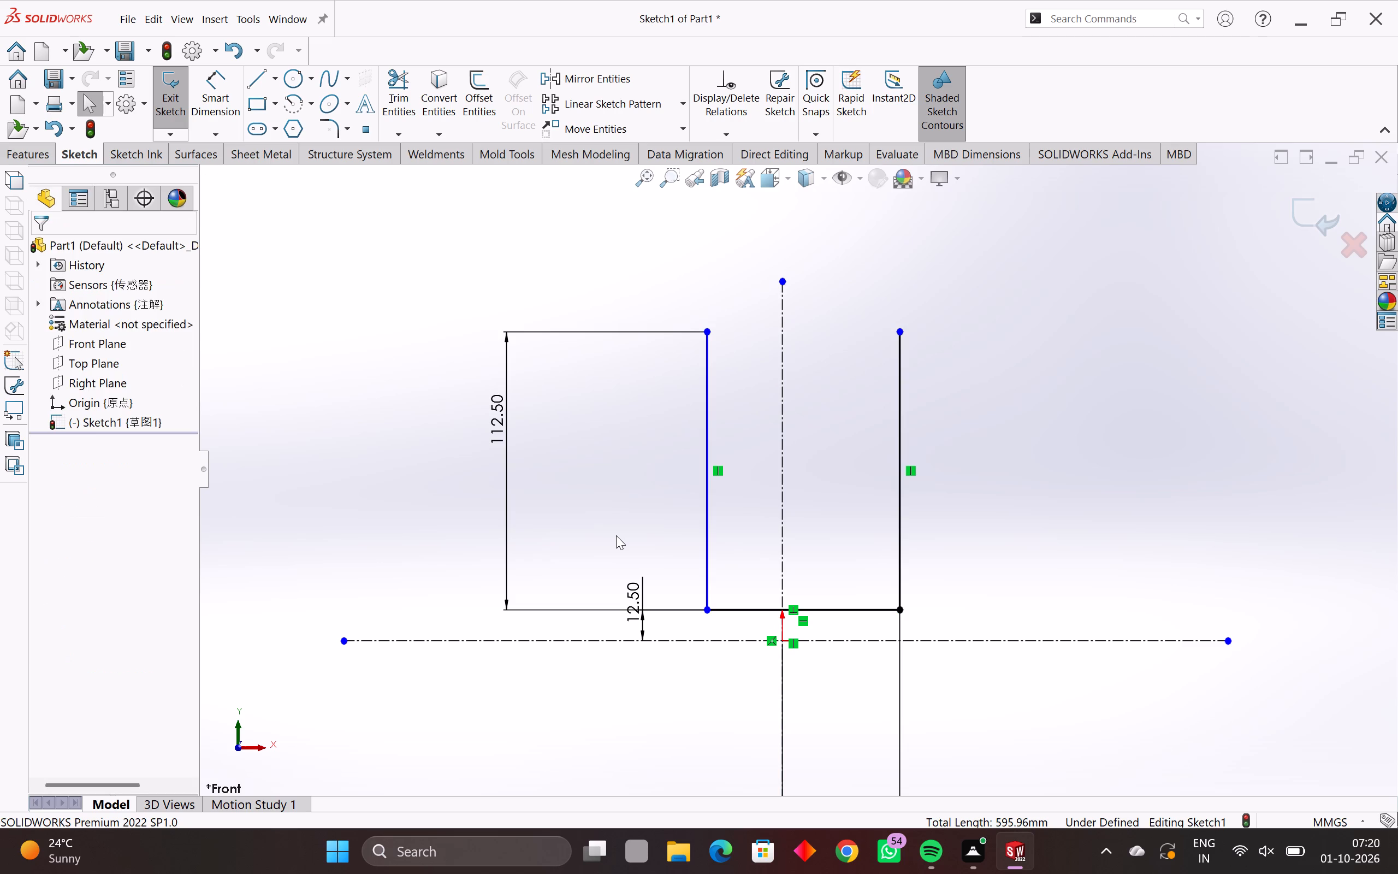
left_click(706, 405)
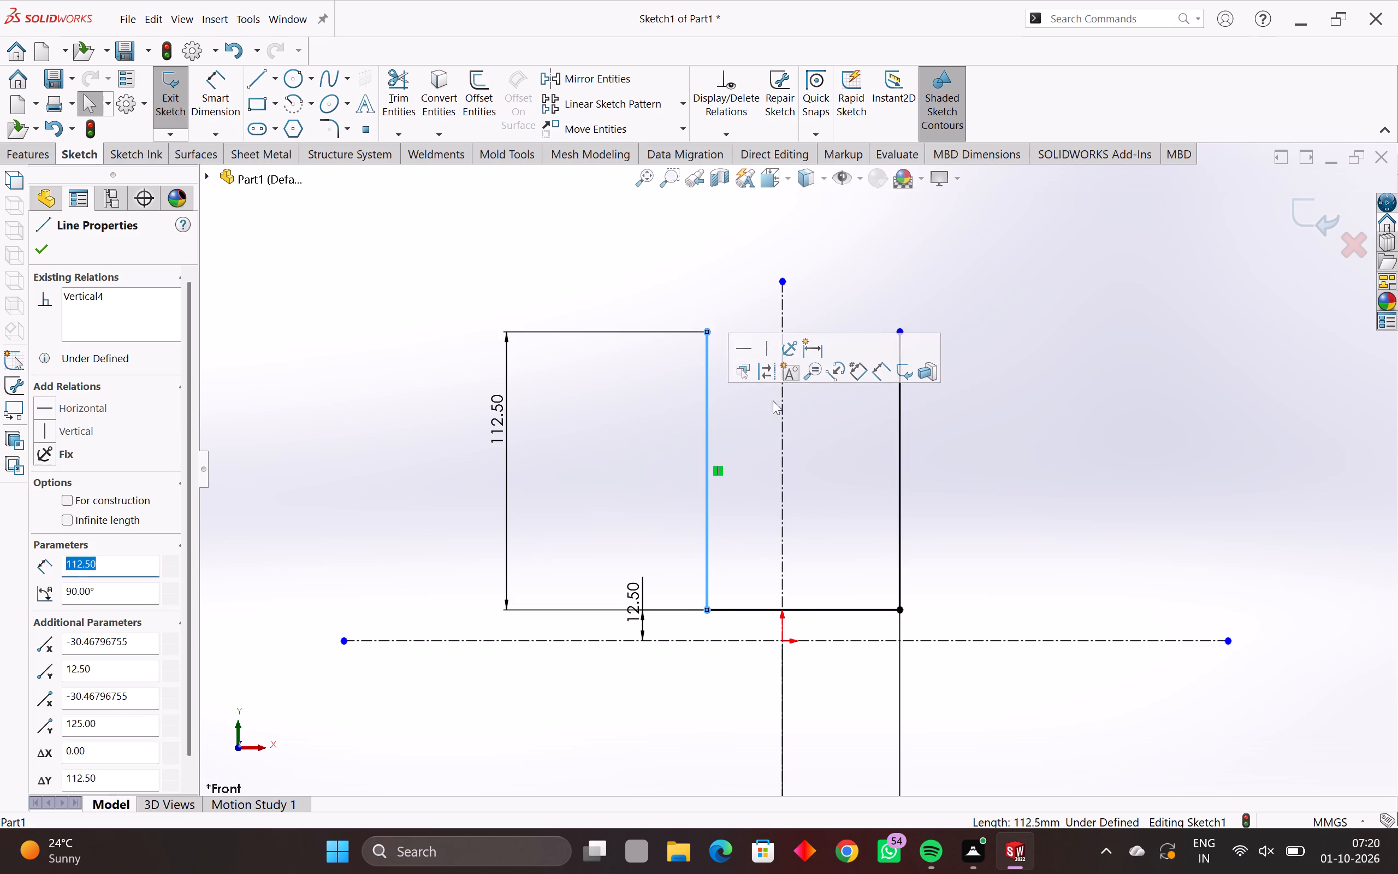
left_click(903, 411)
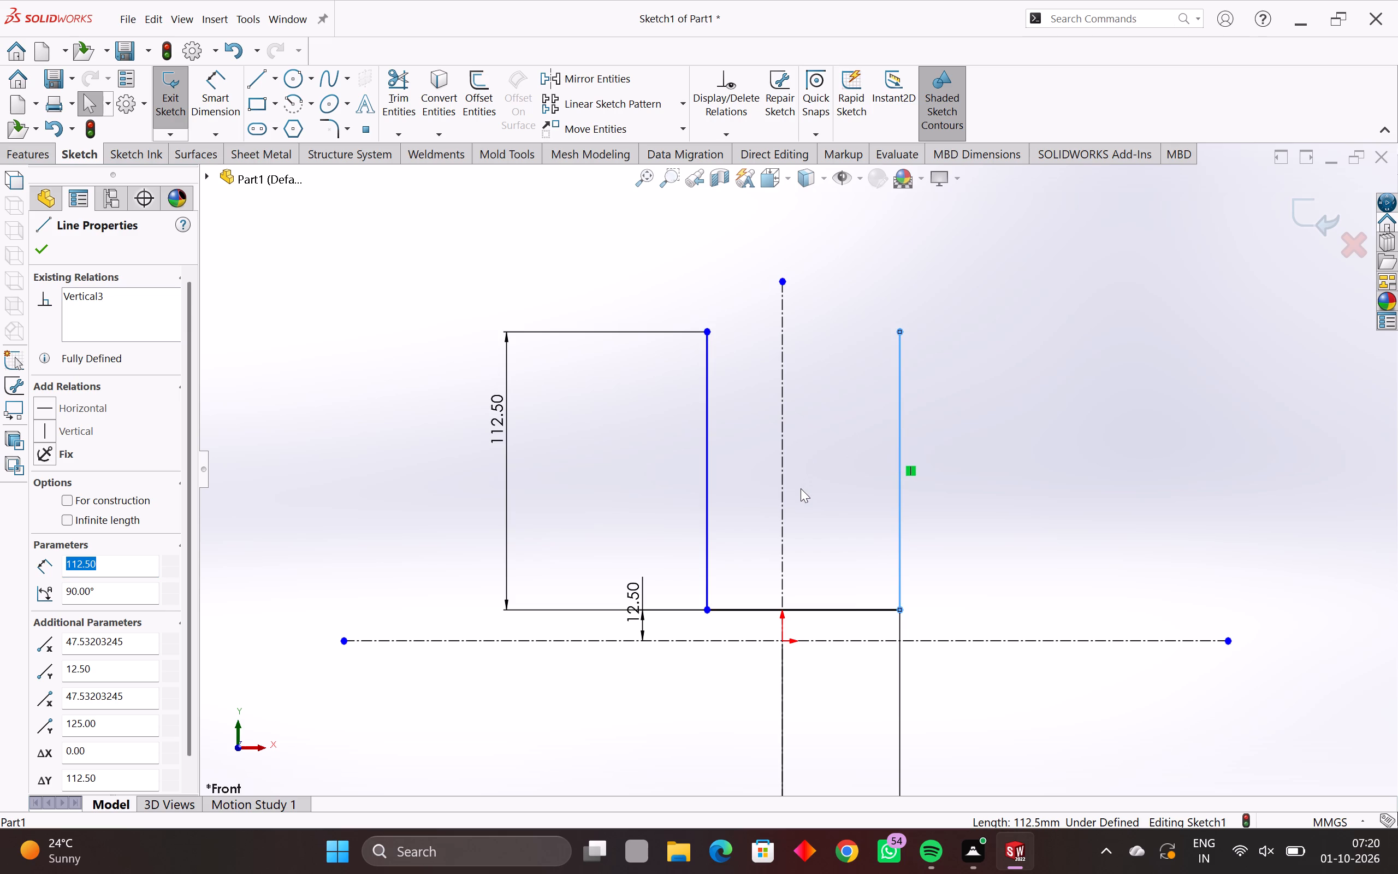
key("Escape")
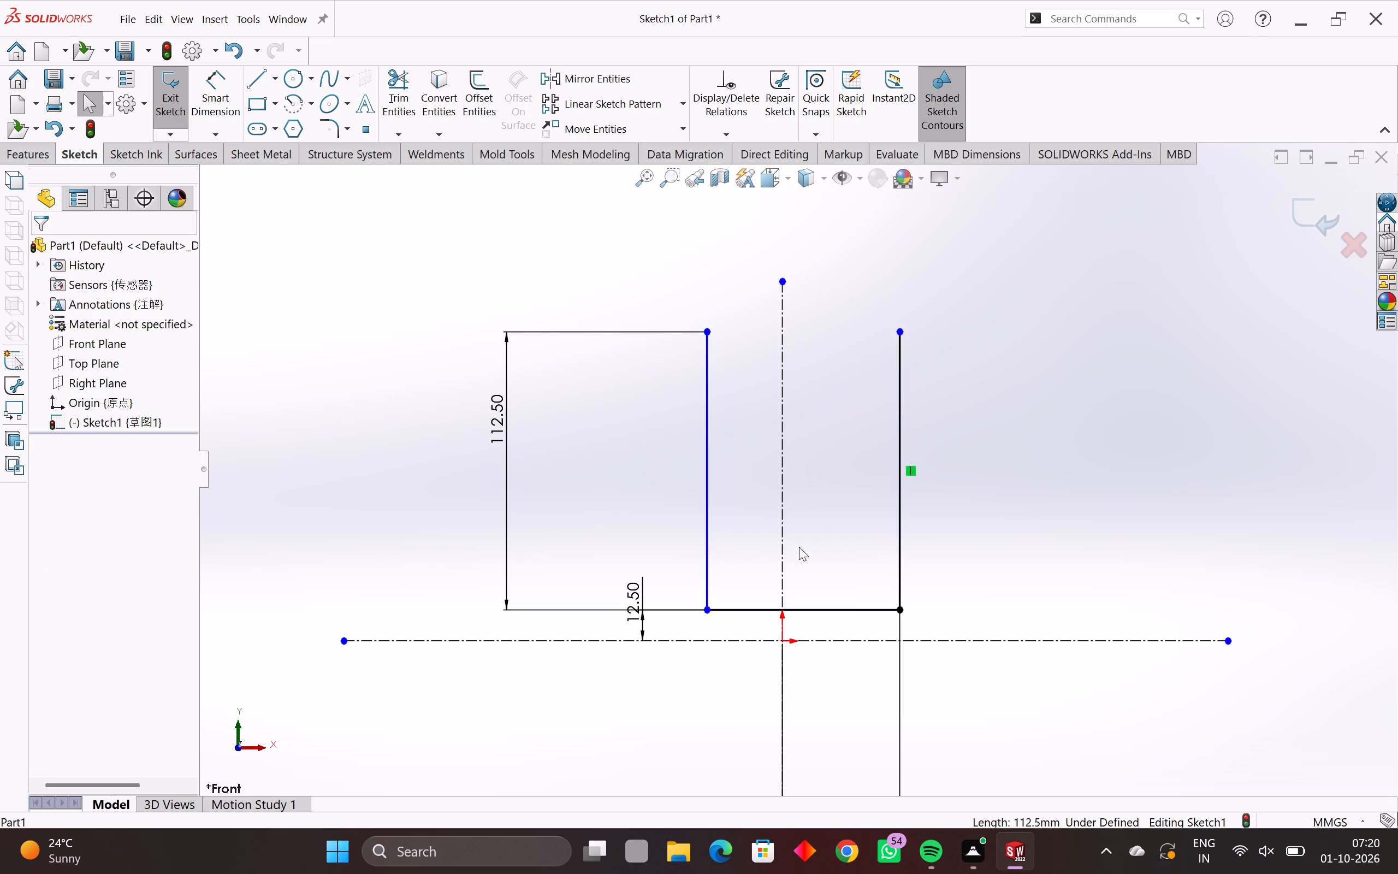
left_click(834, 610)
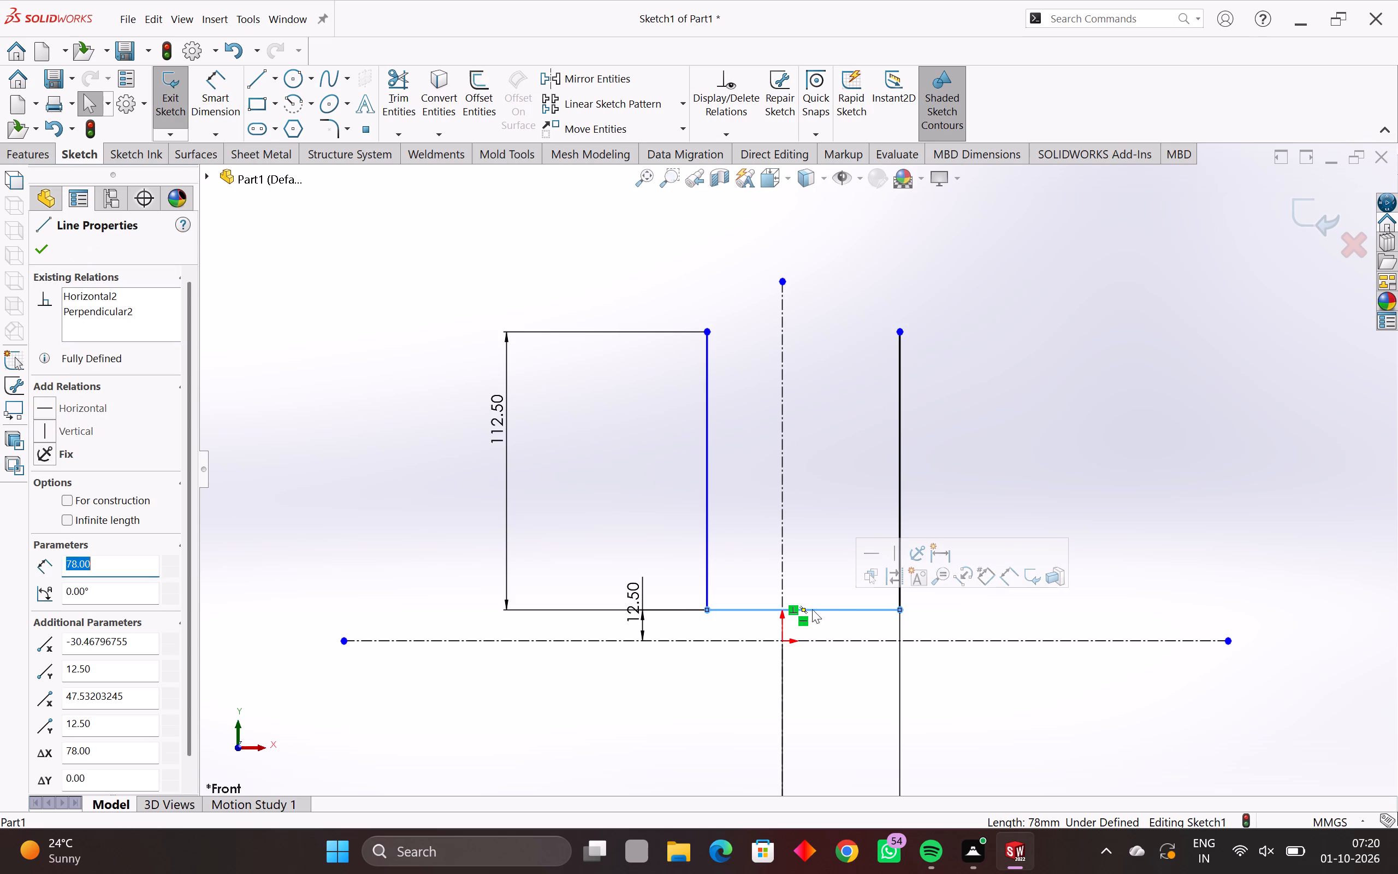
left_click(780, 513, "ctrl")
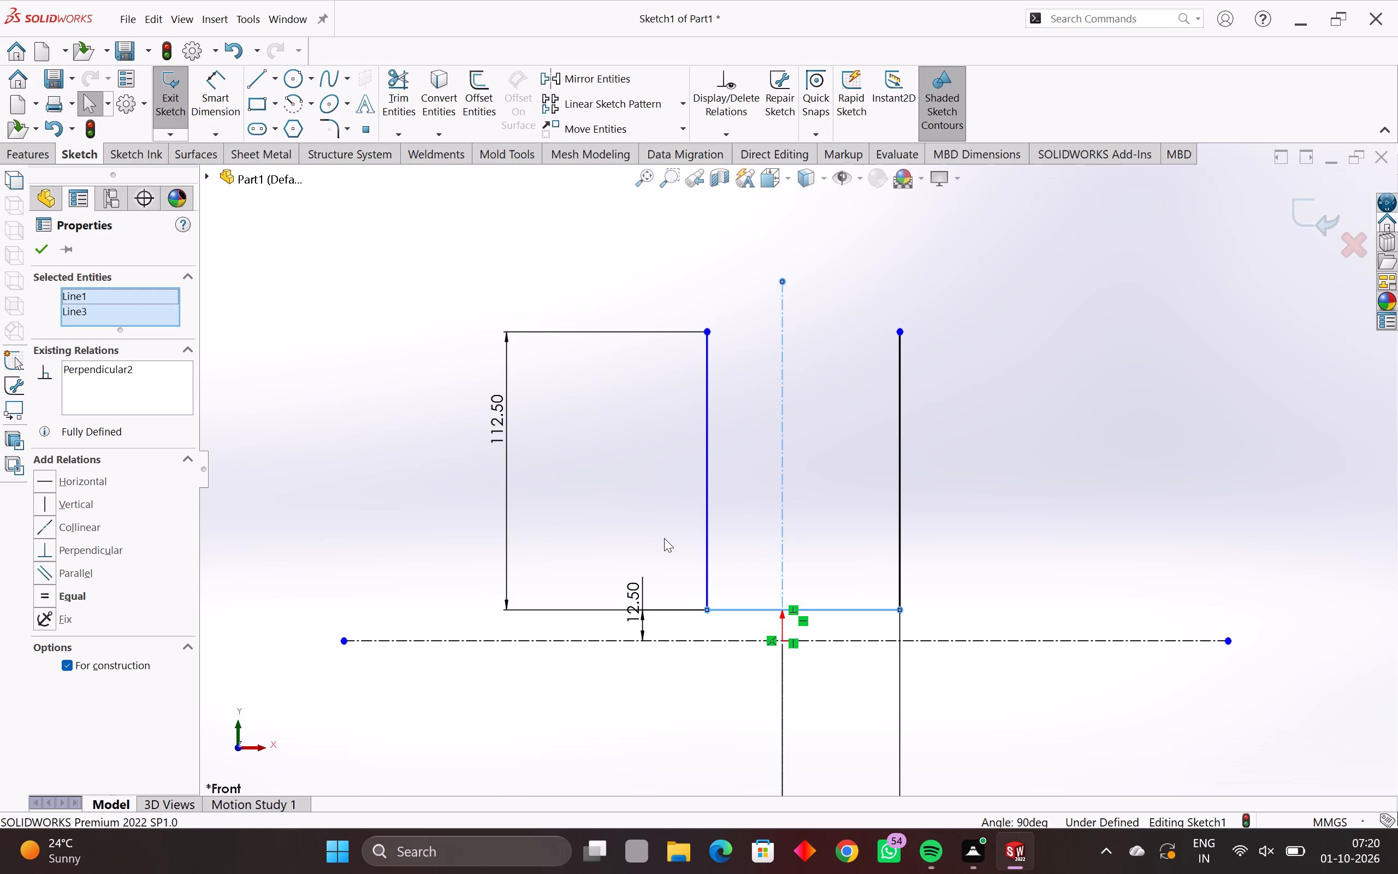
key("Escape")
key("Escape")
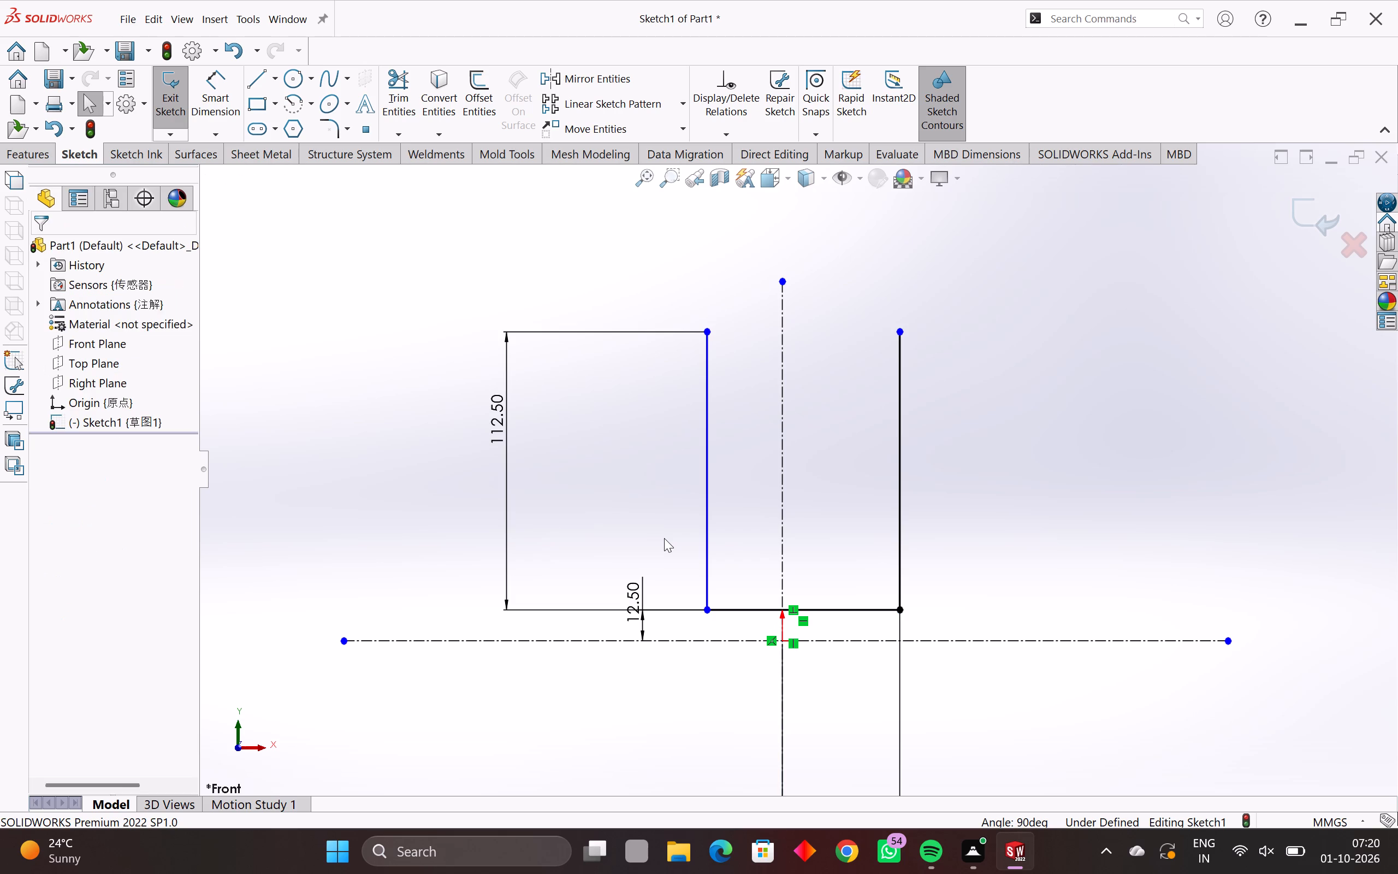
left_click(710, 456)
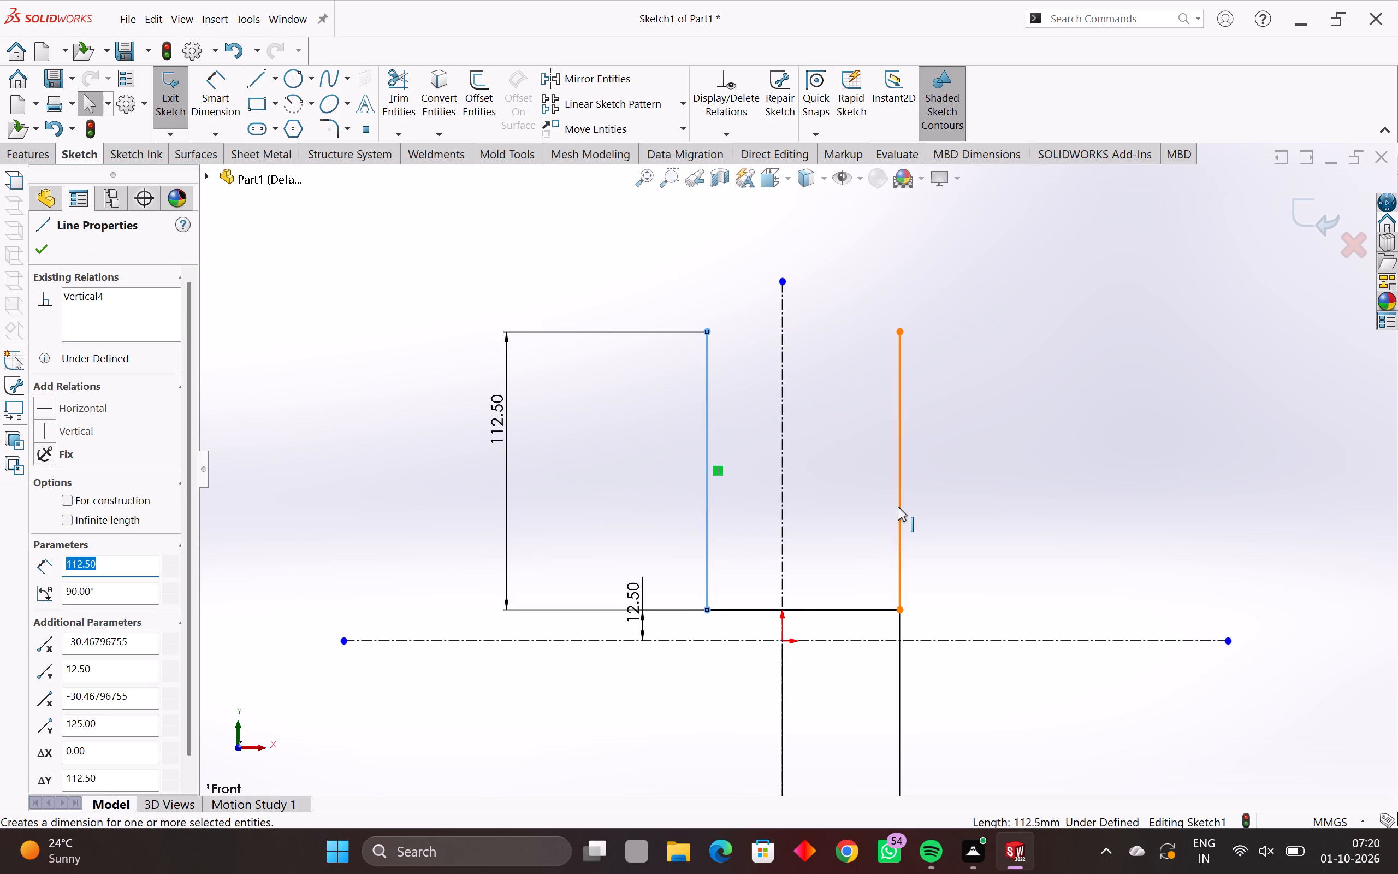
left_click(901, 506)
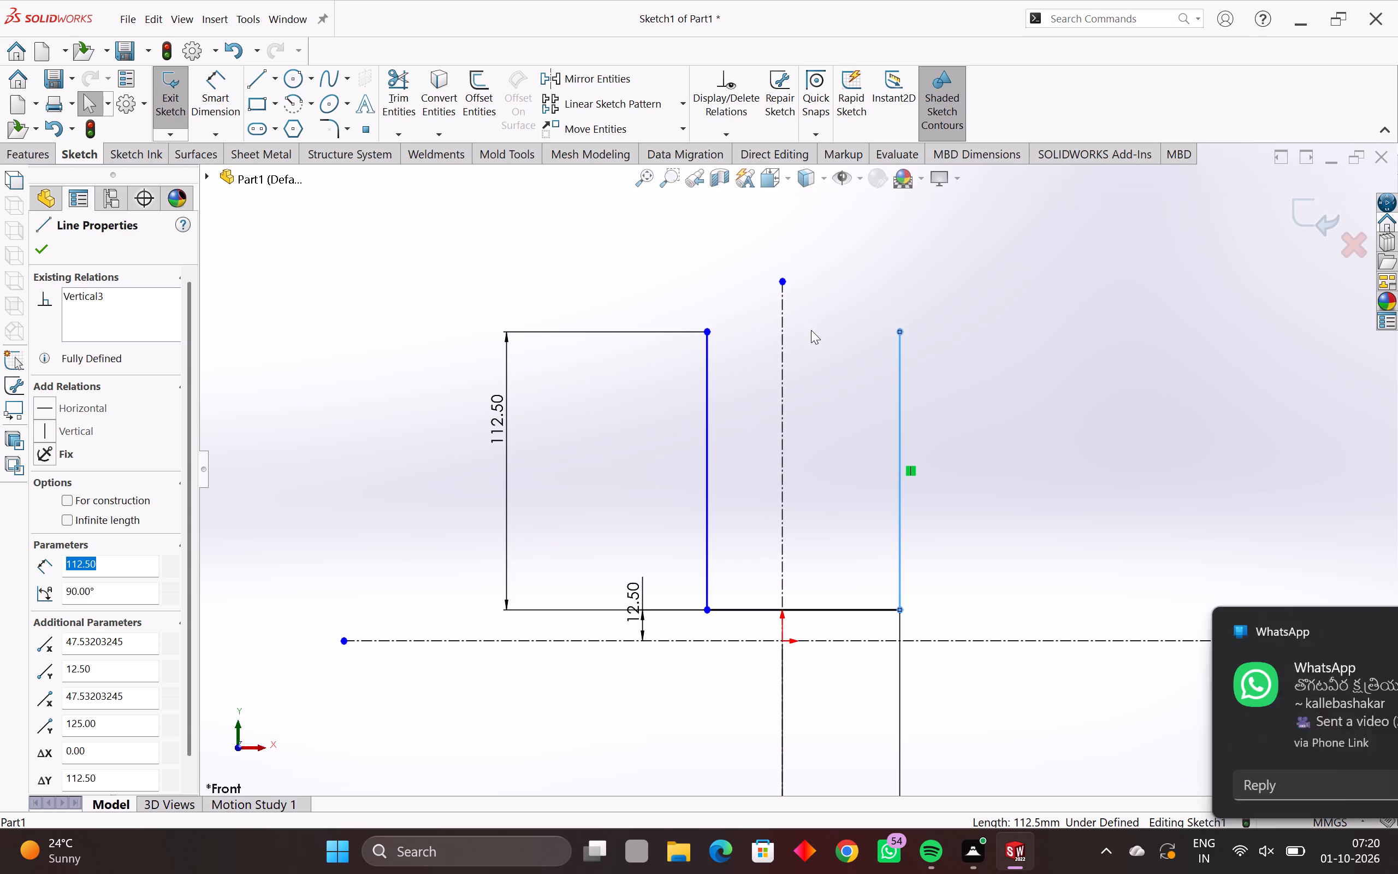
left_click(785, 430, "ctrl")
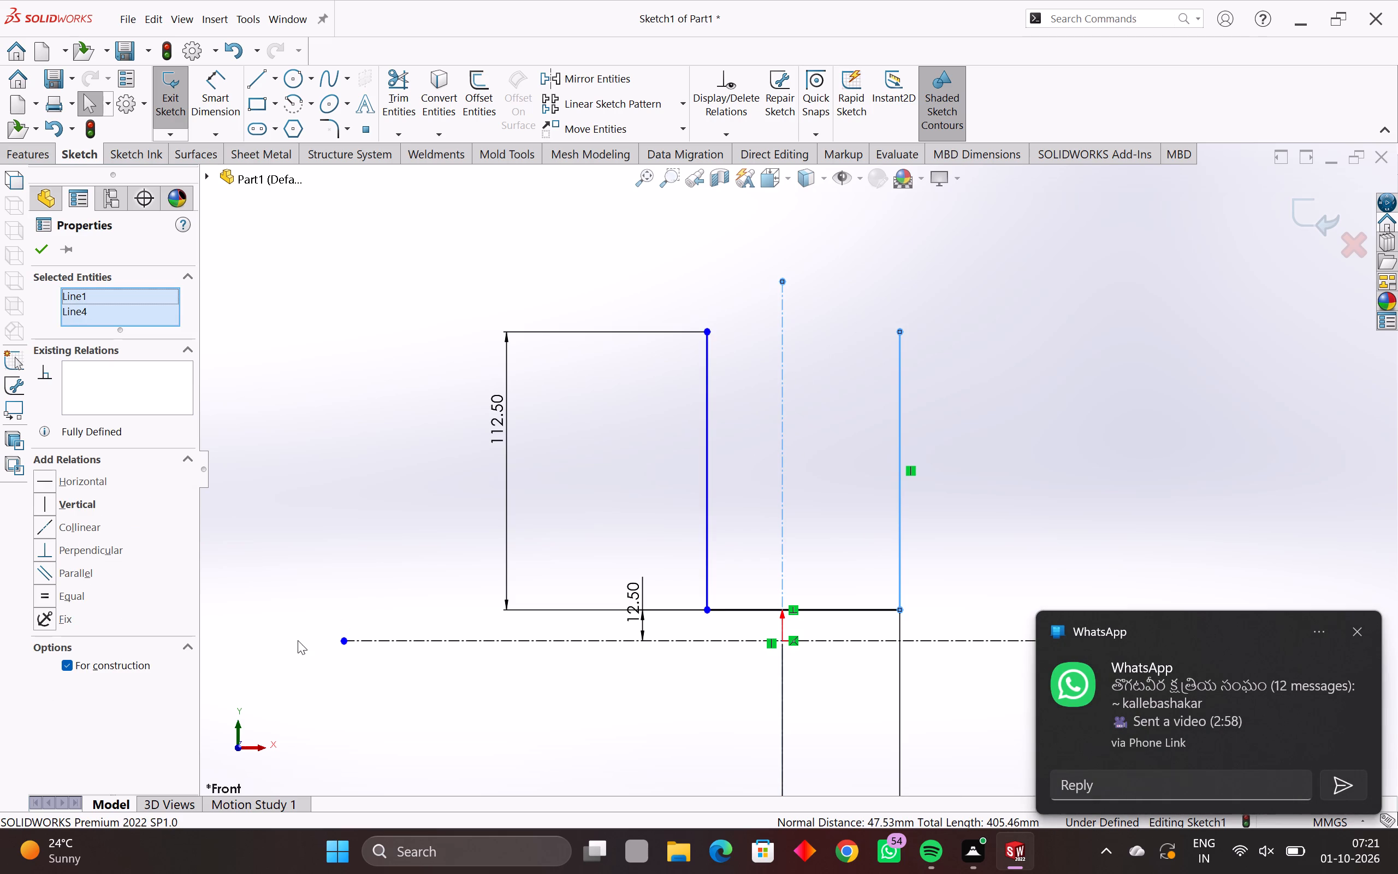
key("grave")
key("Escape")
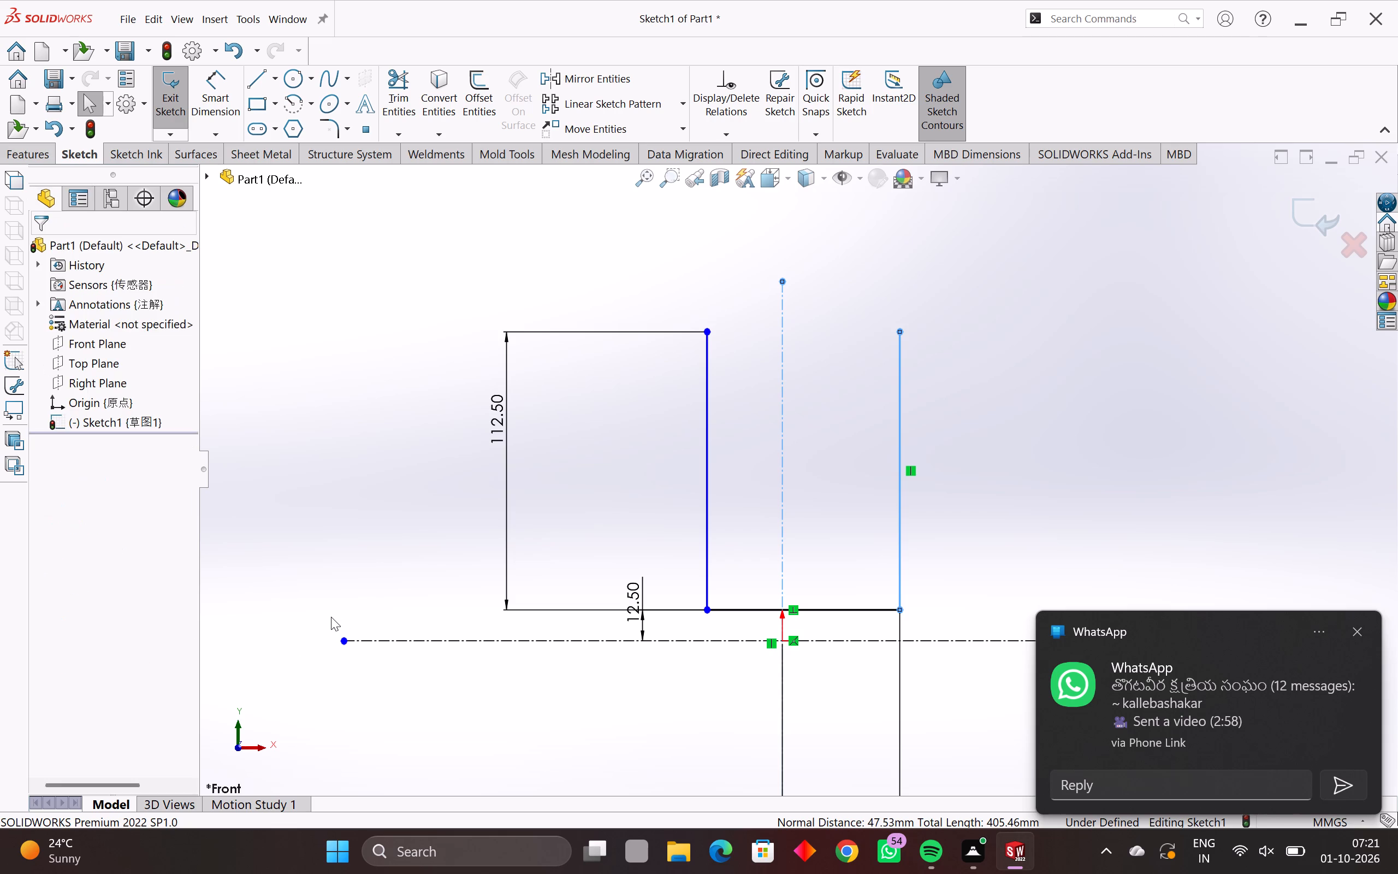
Check which relations tie the vertical centerline to the remaining bottom and side lines of the profile.
key("grave")
key("grave")
key("Escape")
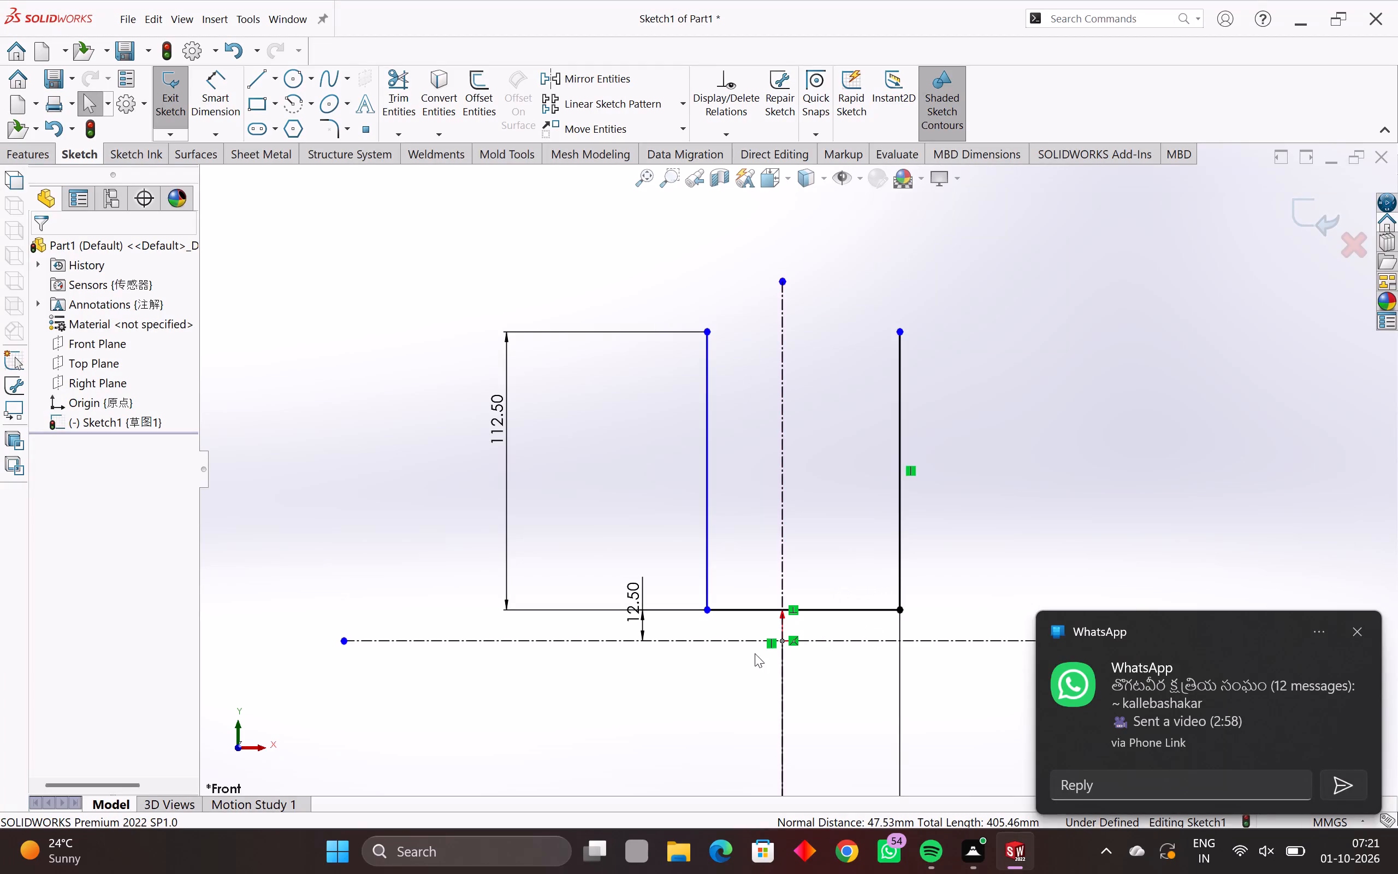
left_click(783, 624, "ctrl")
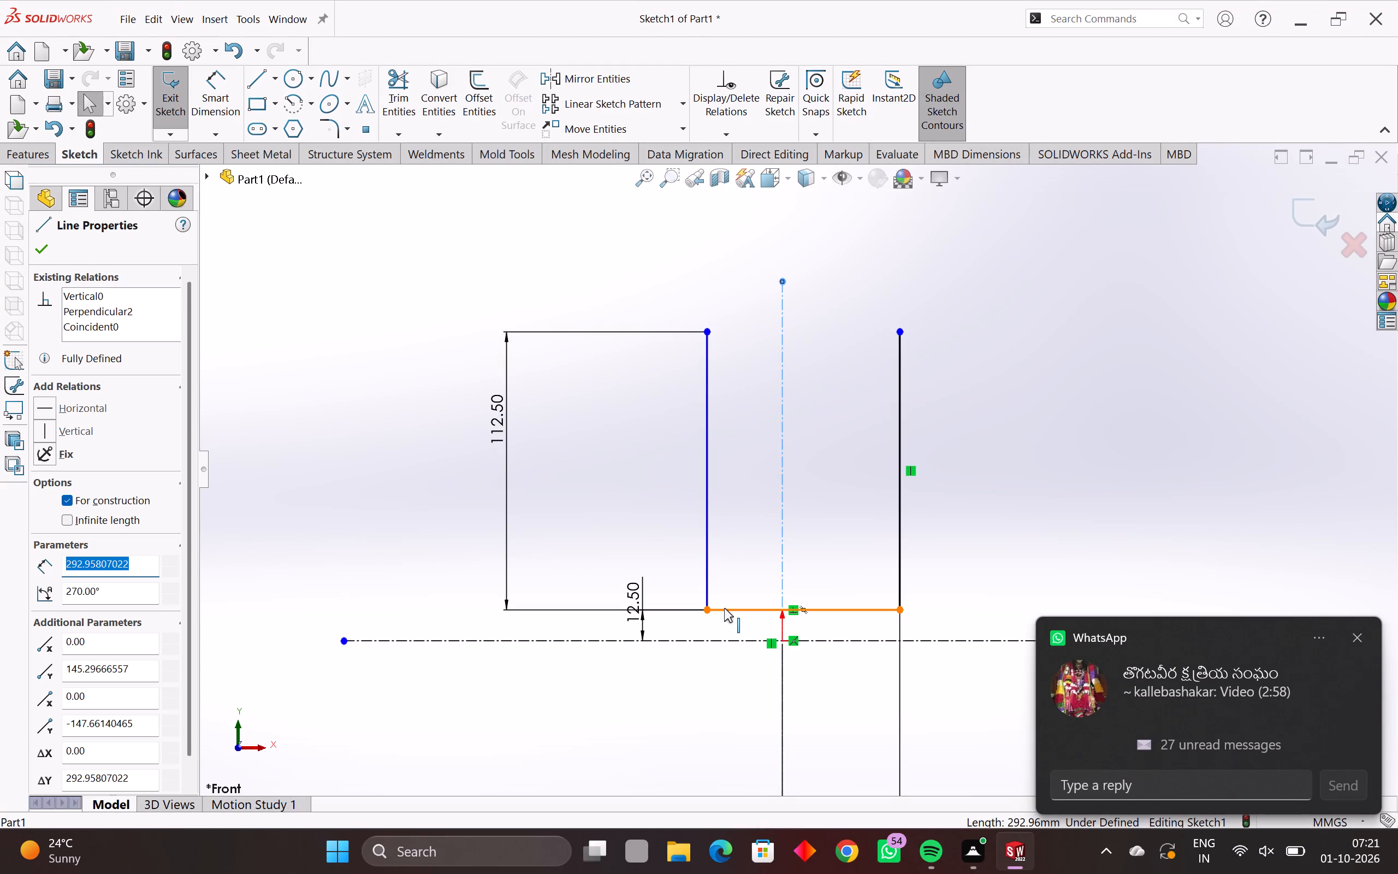
left_click(724, 608, "ctrl")
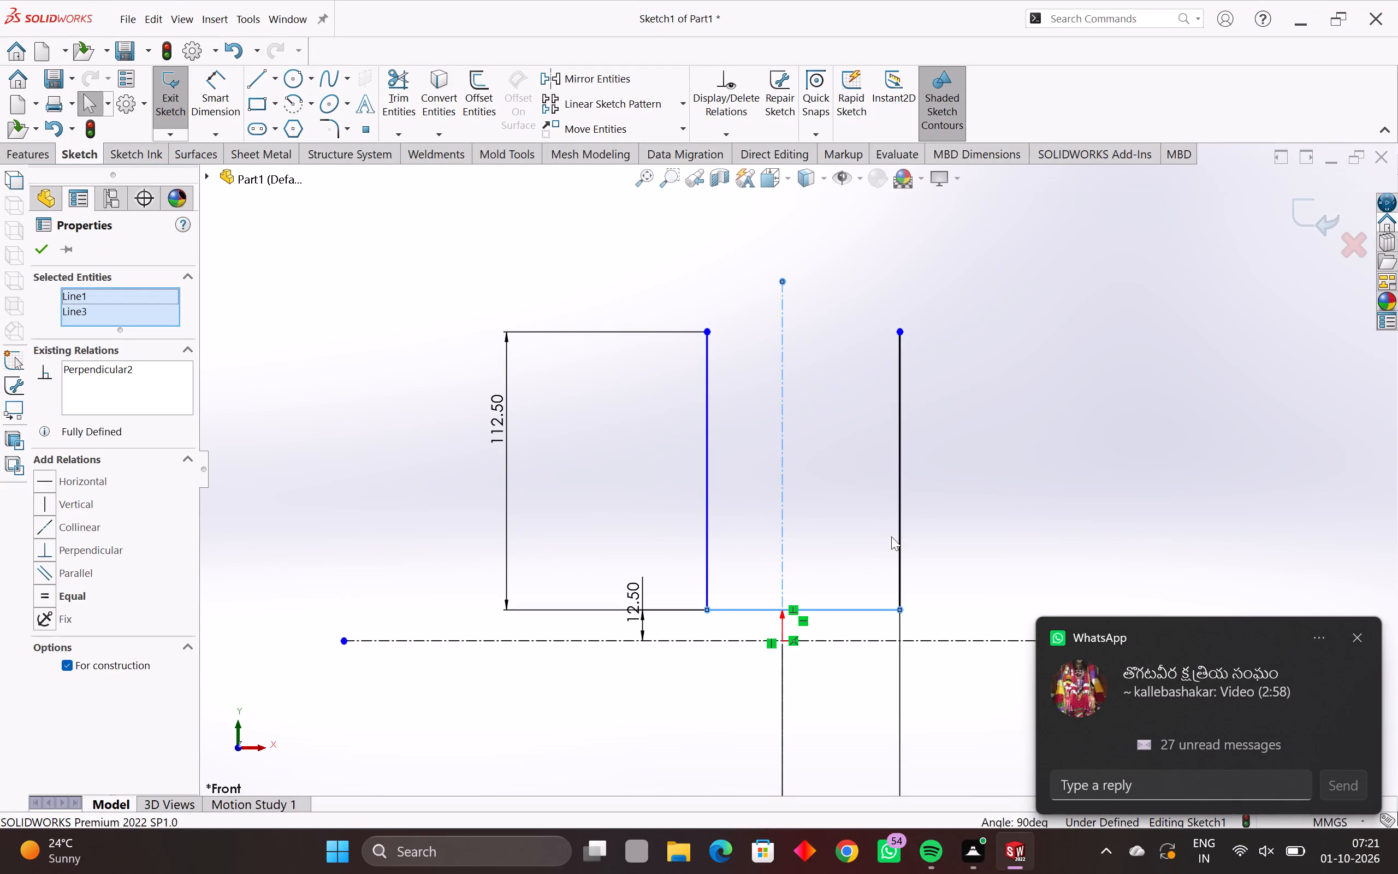
left_click(899, 528, "ctrl")
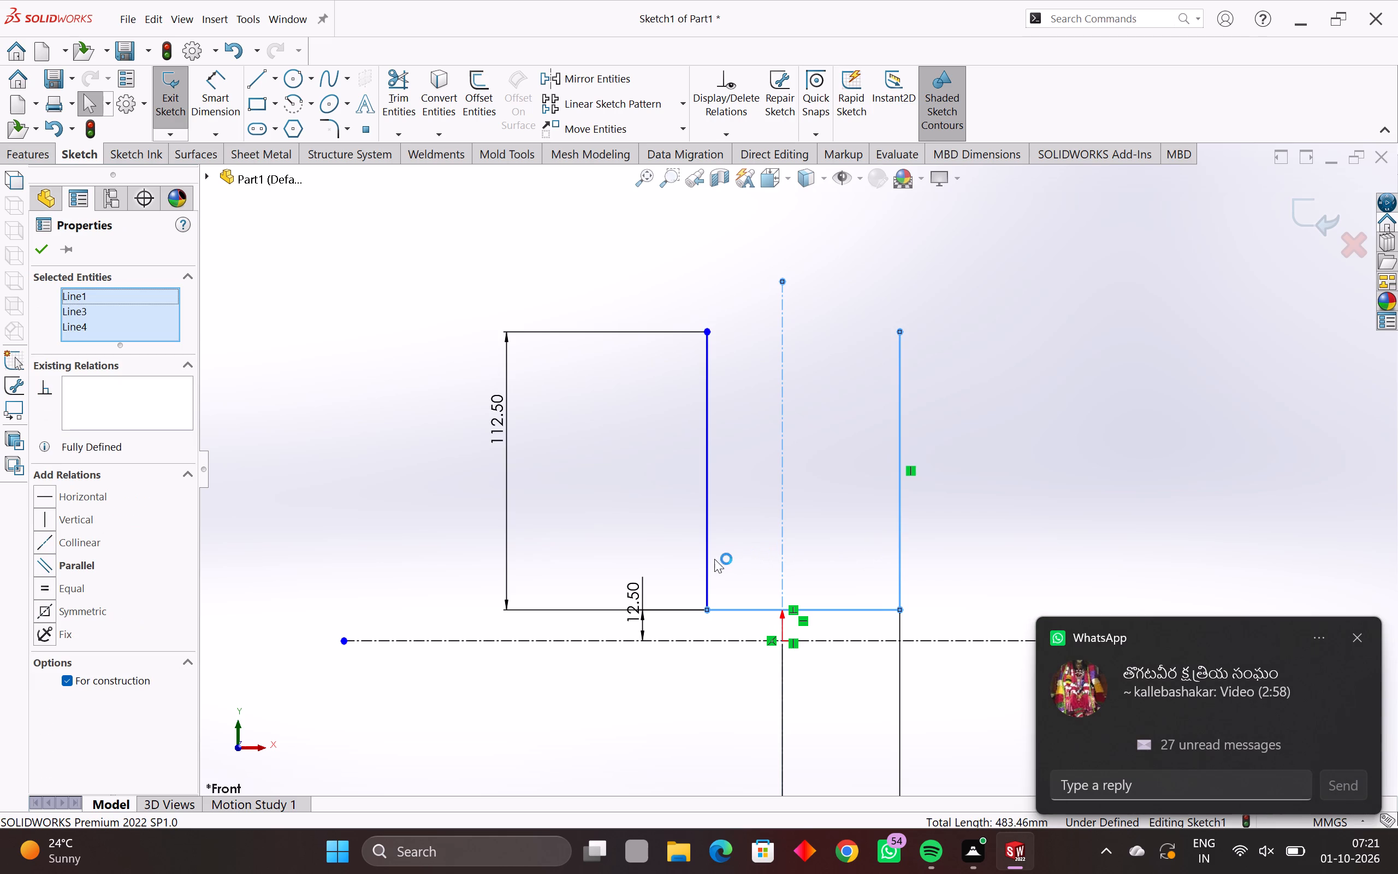
left_click(706, 559, "ctrl")
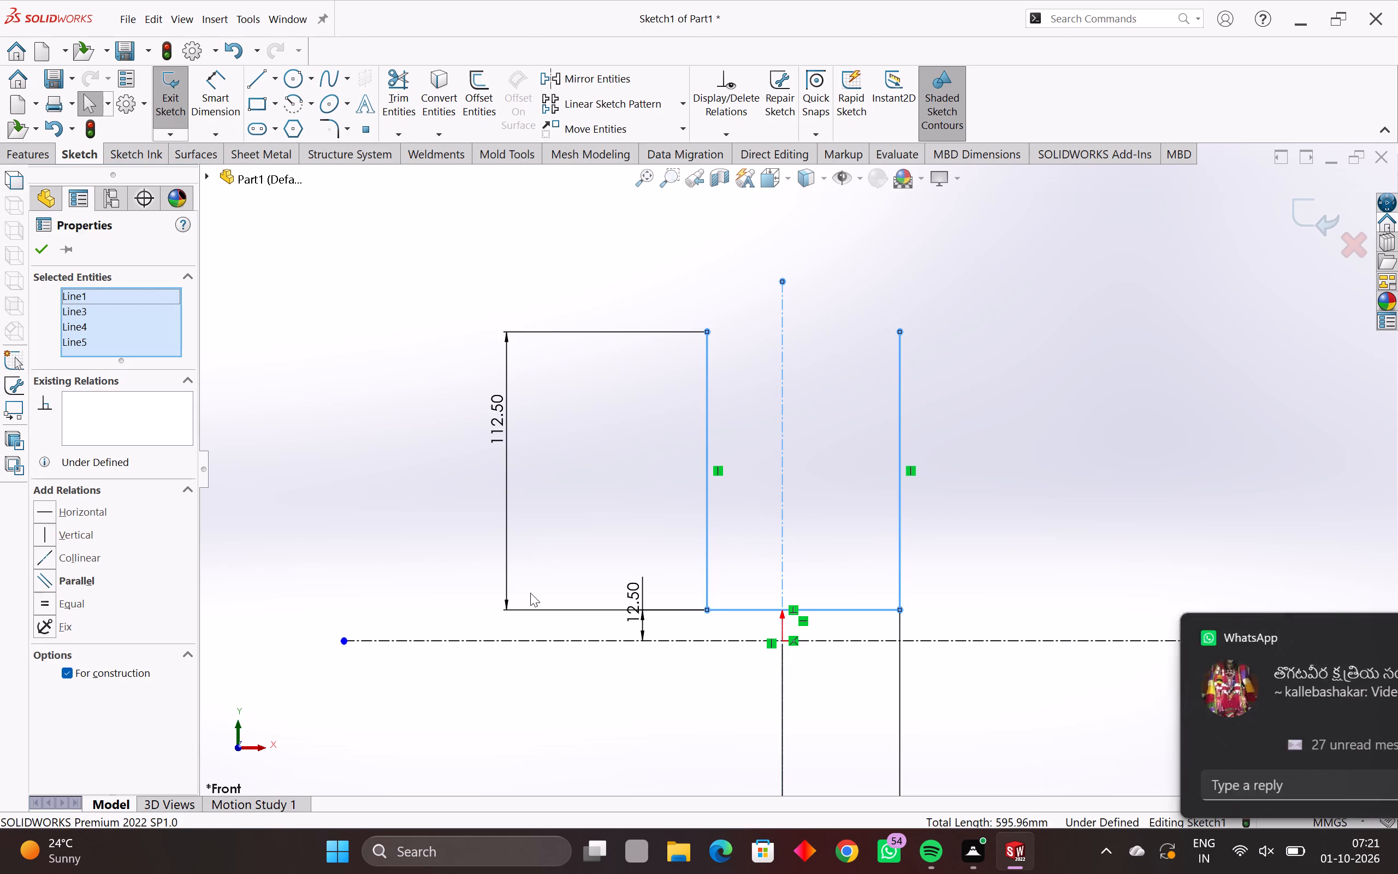
key("Escape")
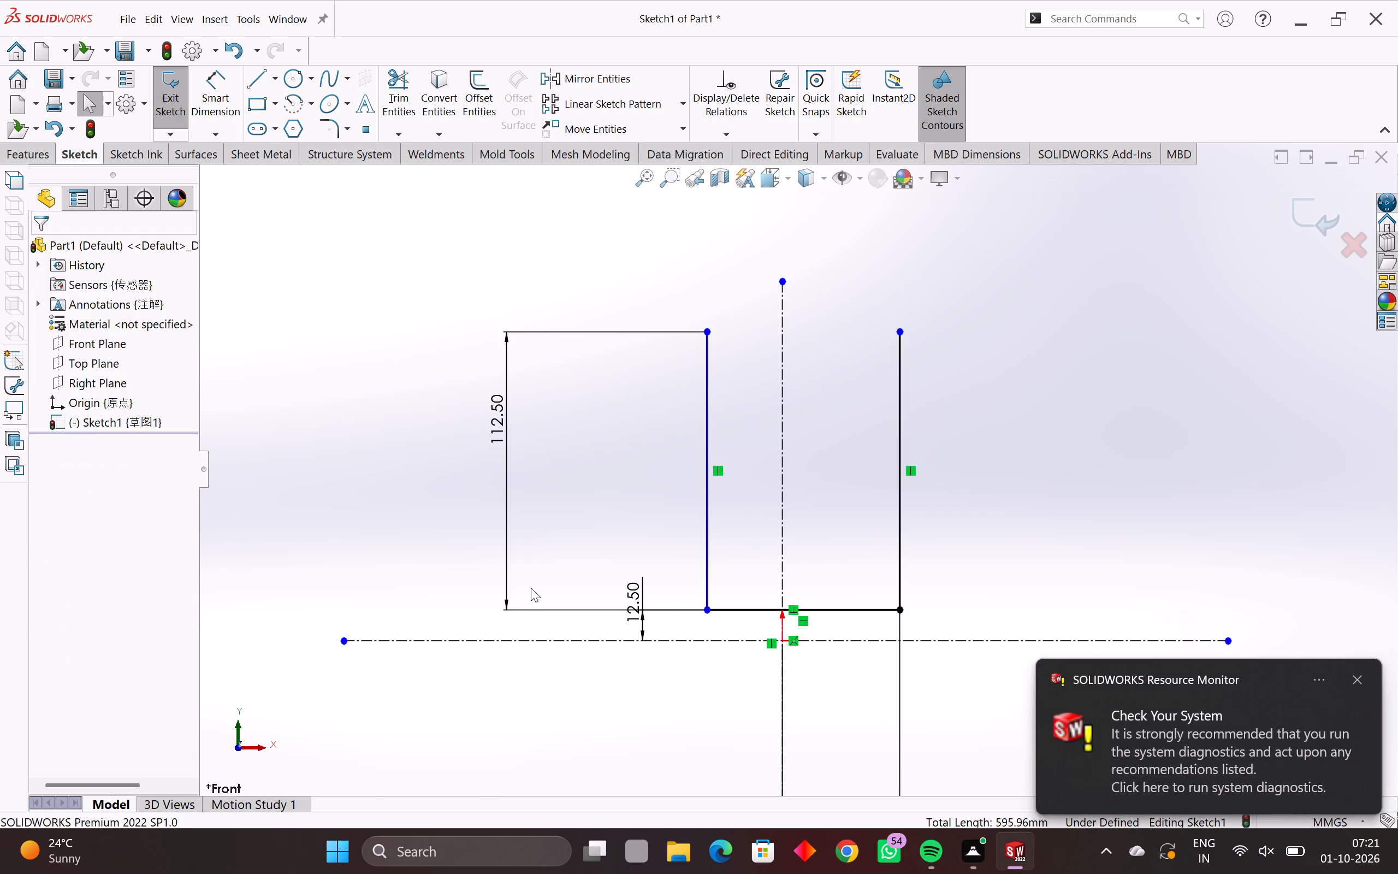
key("Escape")
key("Escape")
left_click(745, 610, "ctrl")
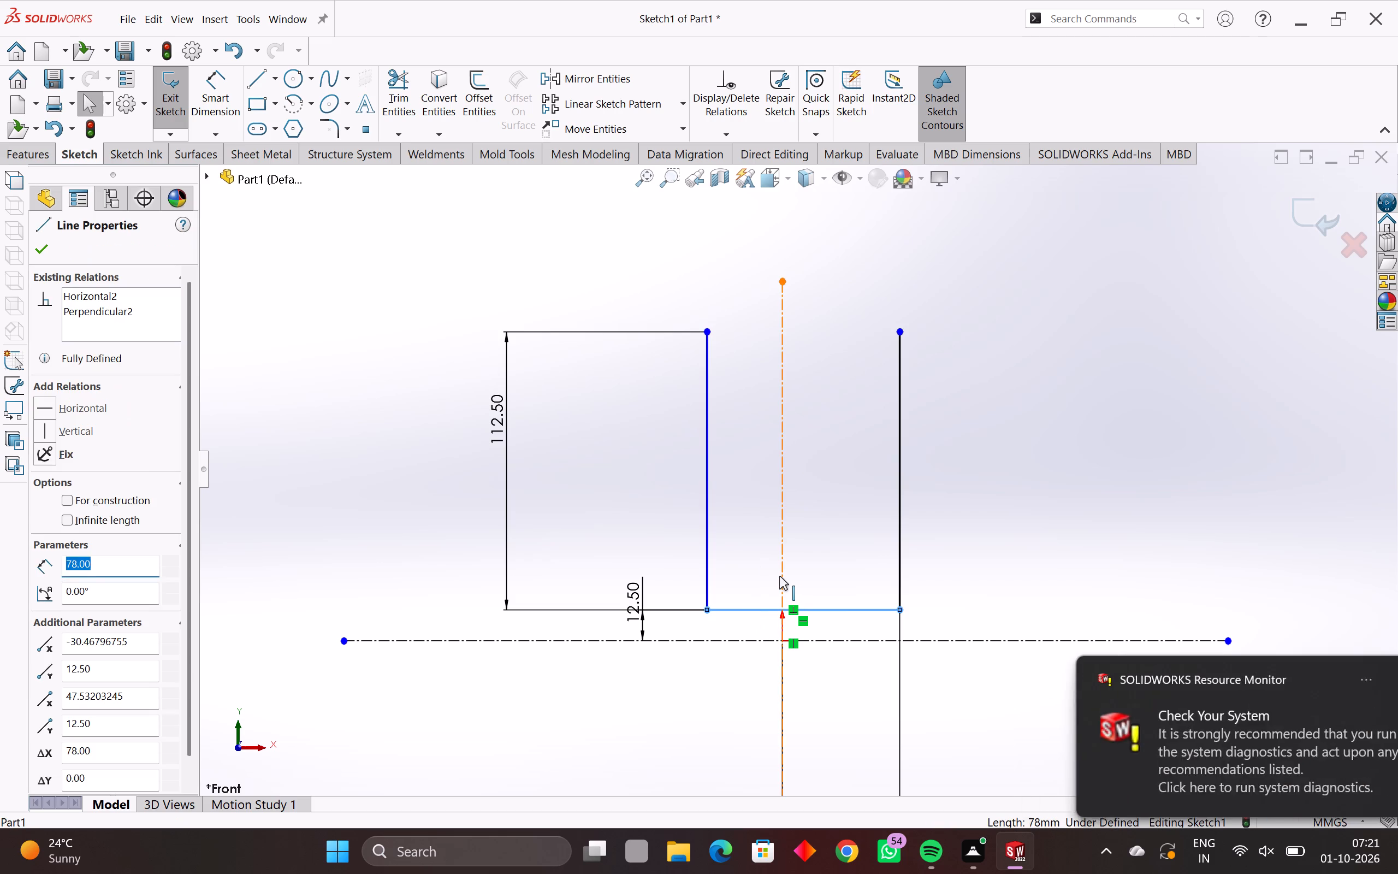
left_click(779, 576, "ctrl")
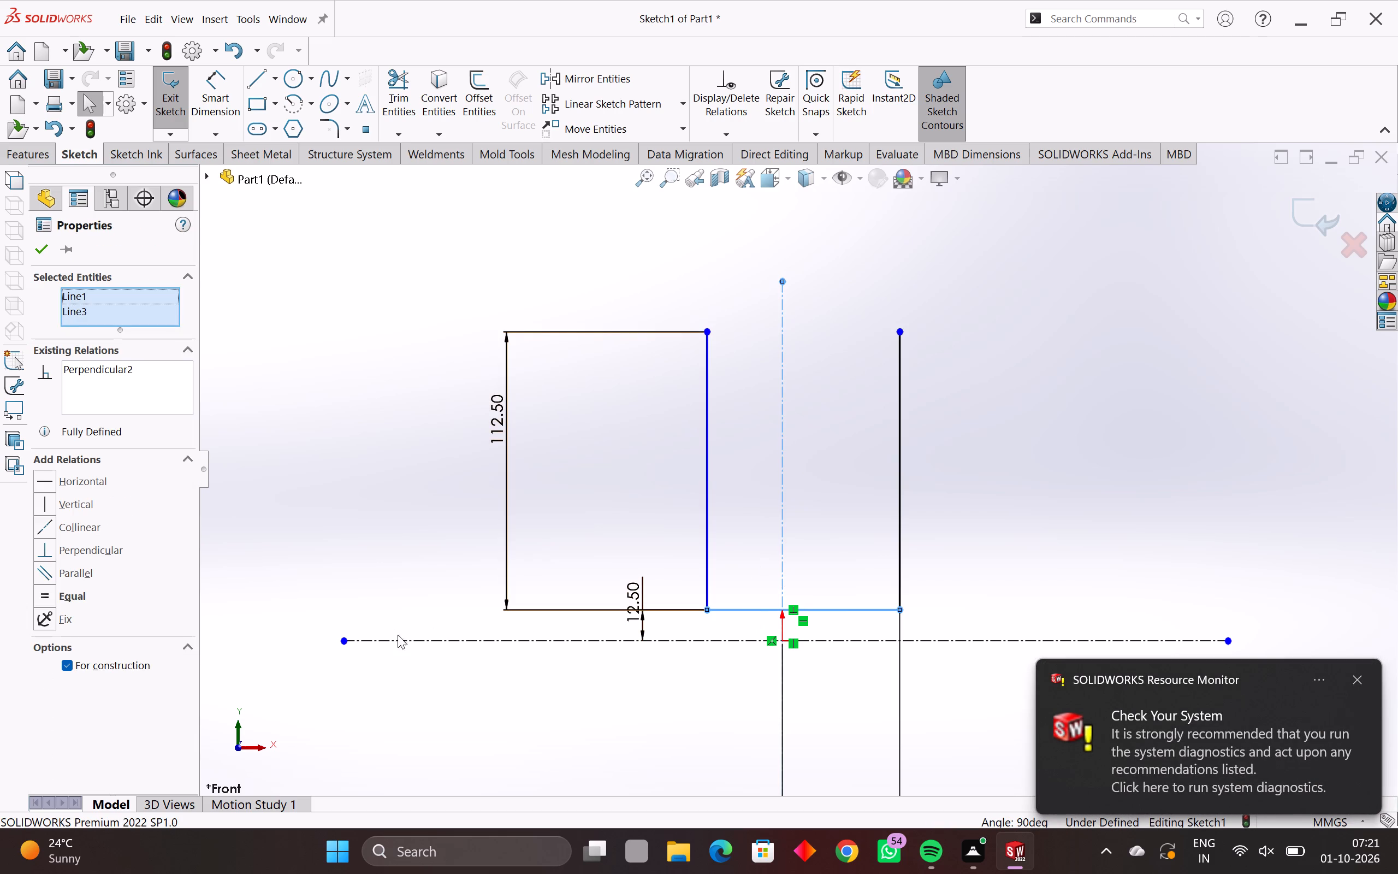
key("Escape")
key("Escape")
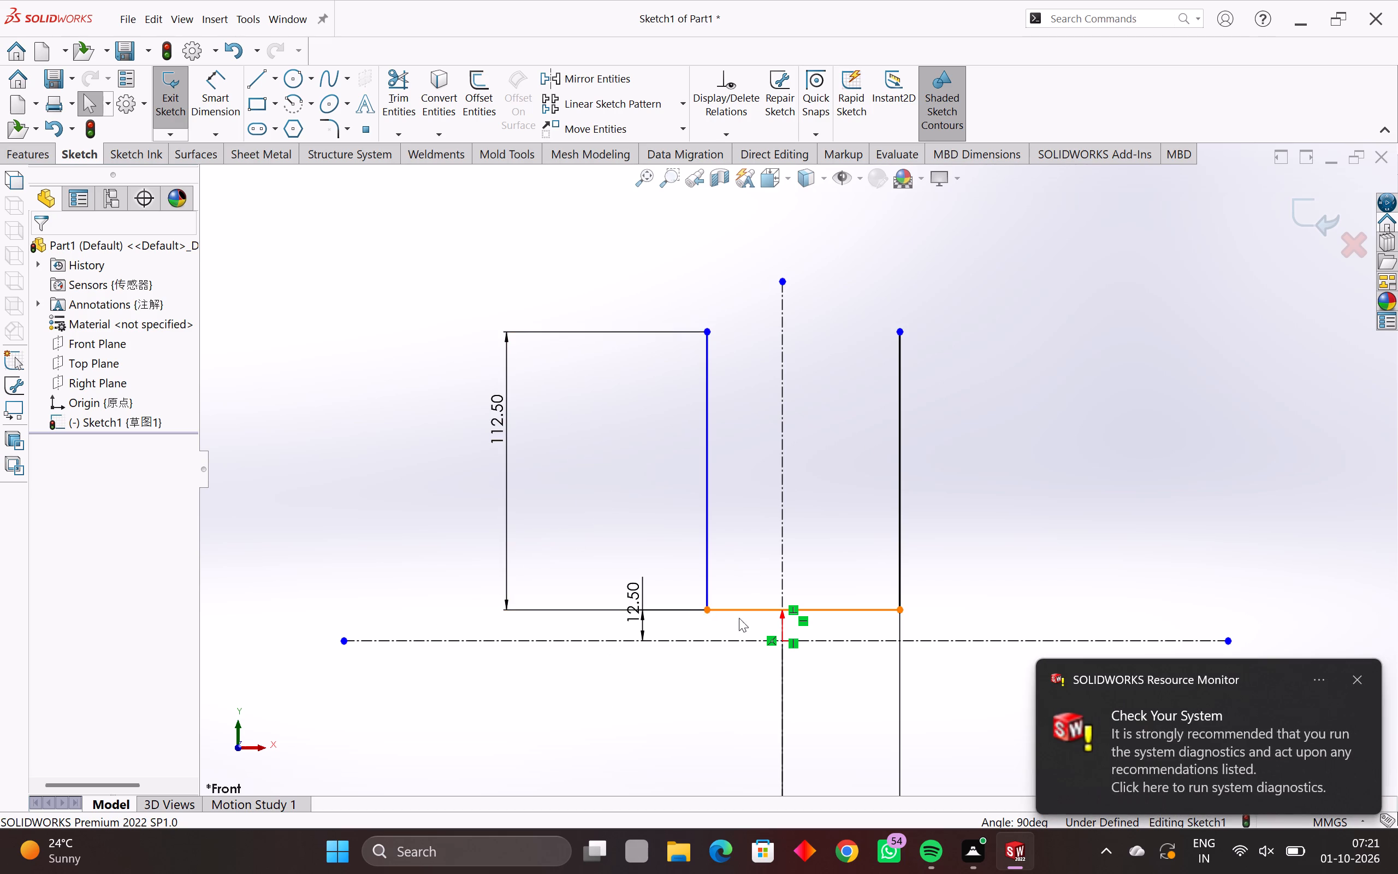
Delete the profile's bottom line and both vertical side lines together with their dimensions, keeping only the two centerlines.
left_click(754, 610)
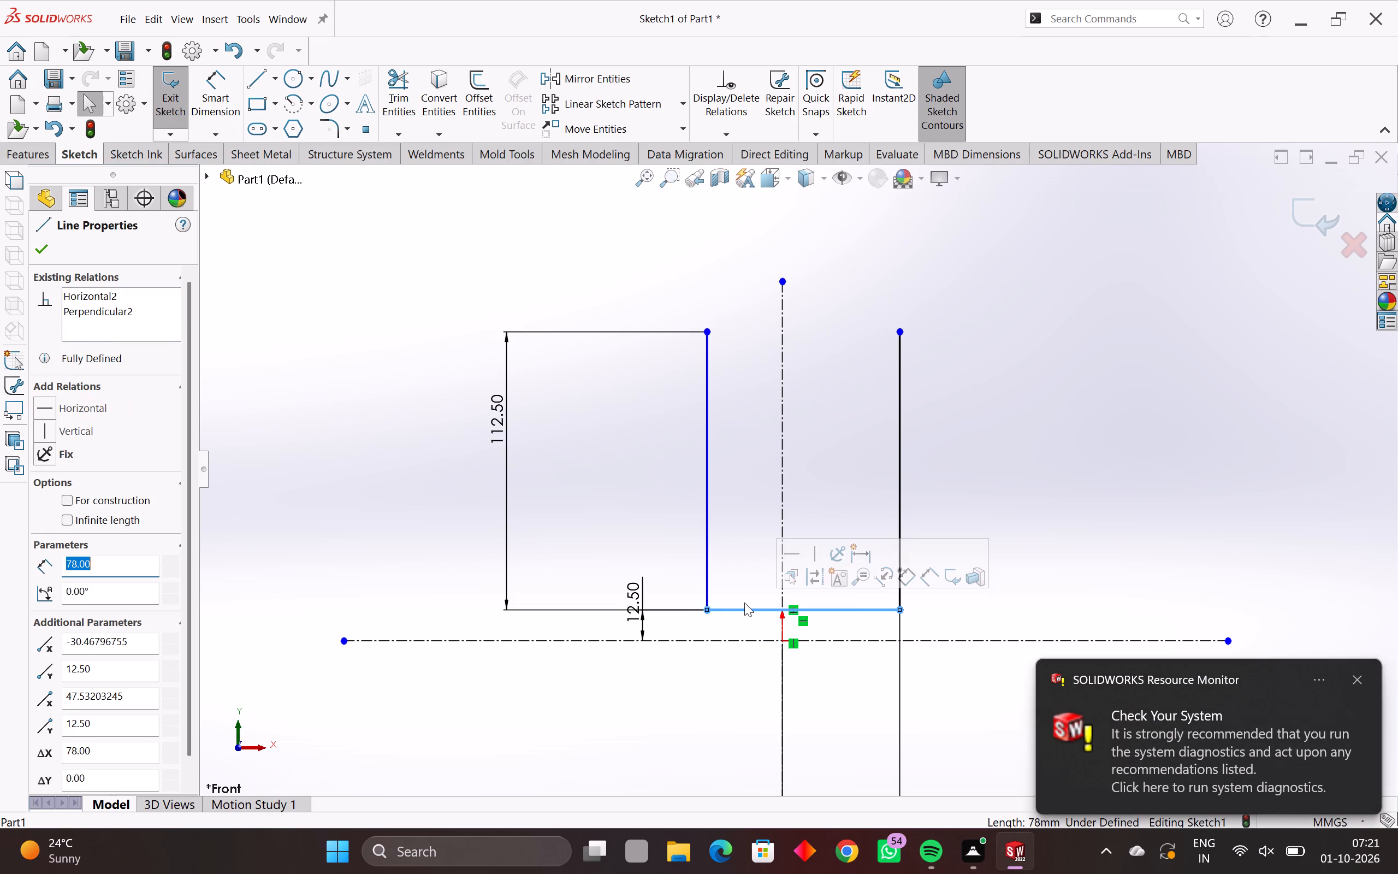
key("Delete")
left_click_drag(959, 400, 820, 533)
key("Delete")
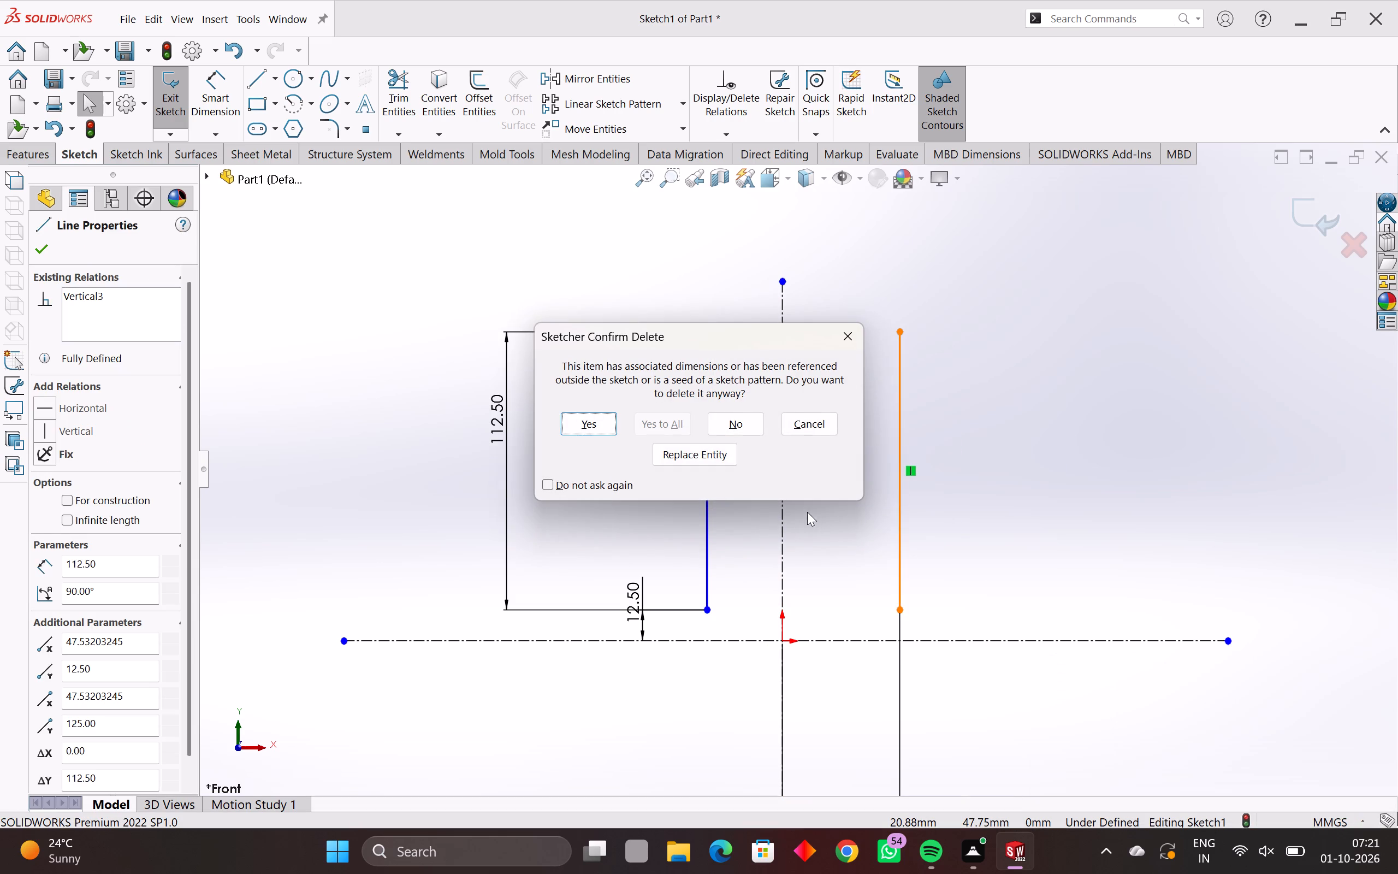
left_click(602, 424)
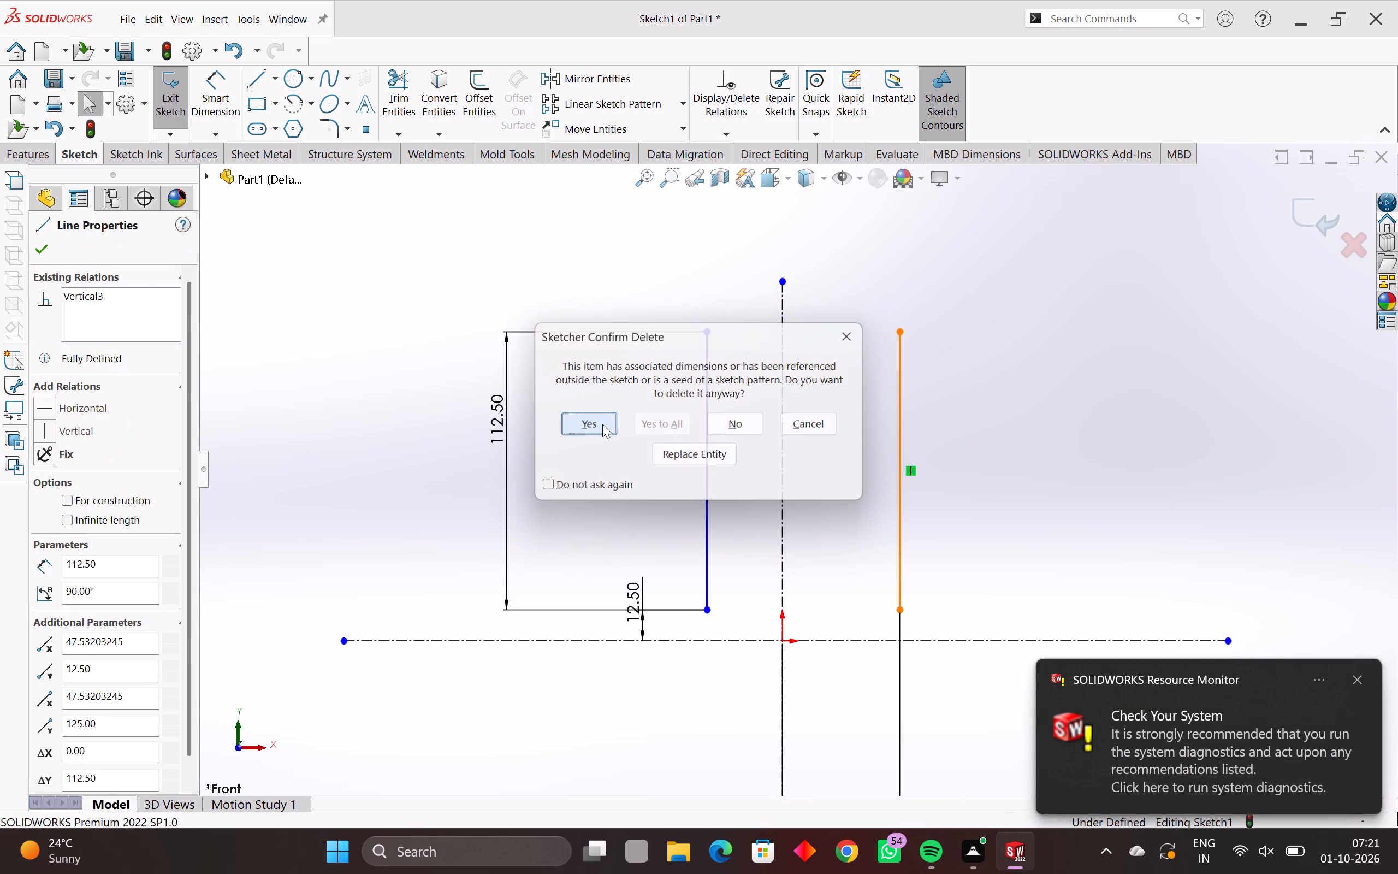
left_click_drag(749, 382, 579, 528)
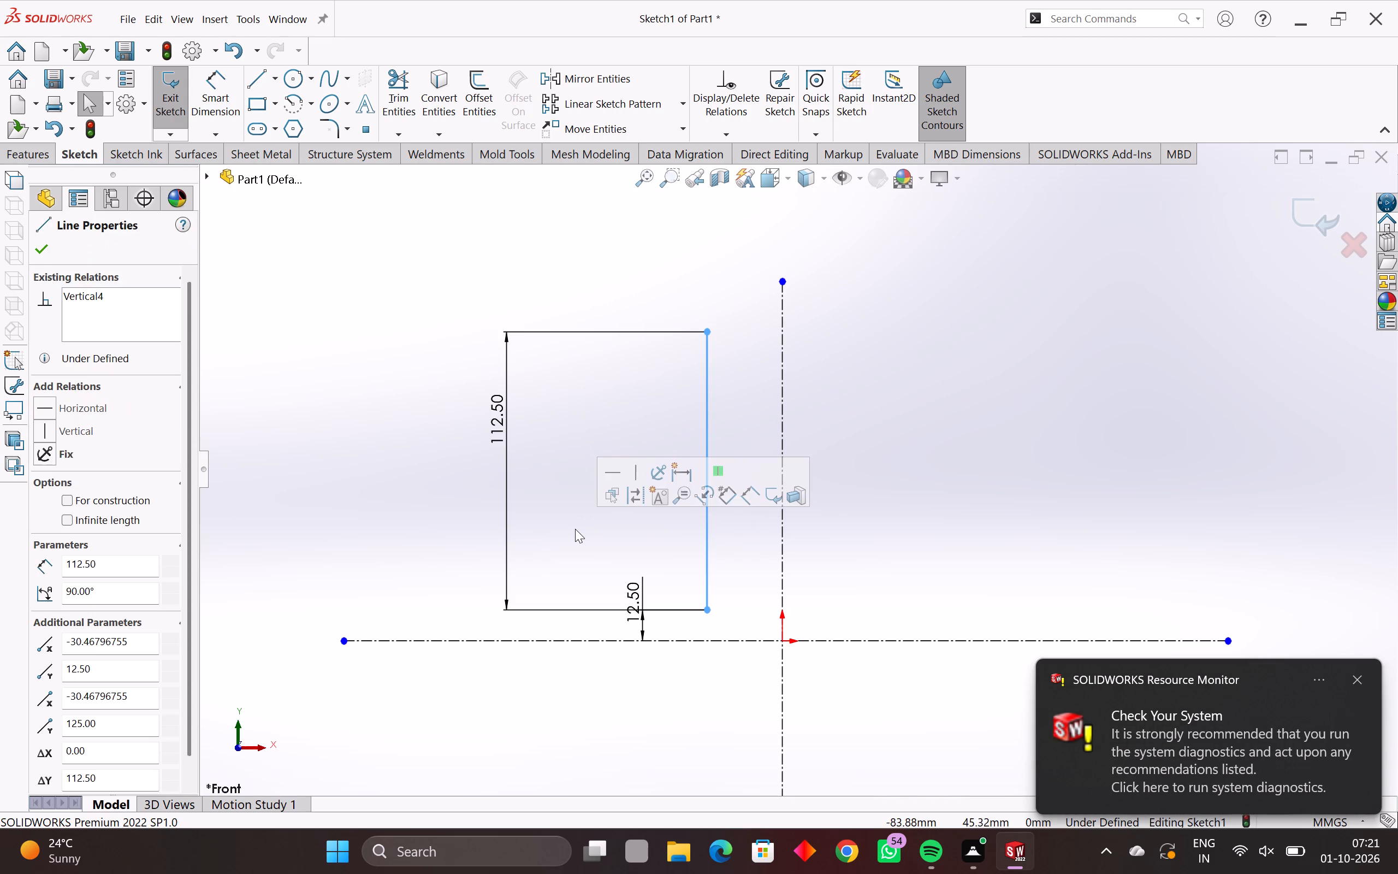
left_click(575, 529)
left_click_drag(747, 399, 461, 615)
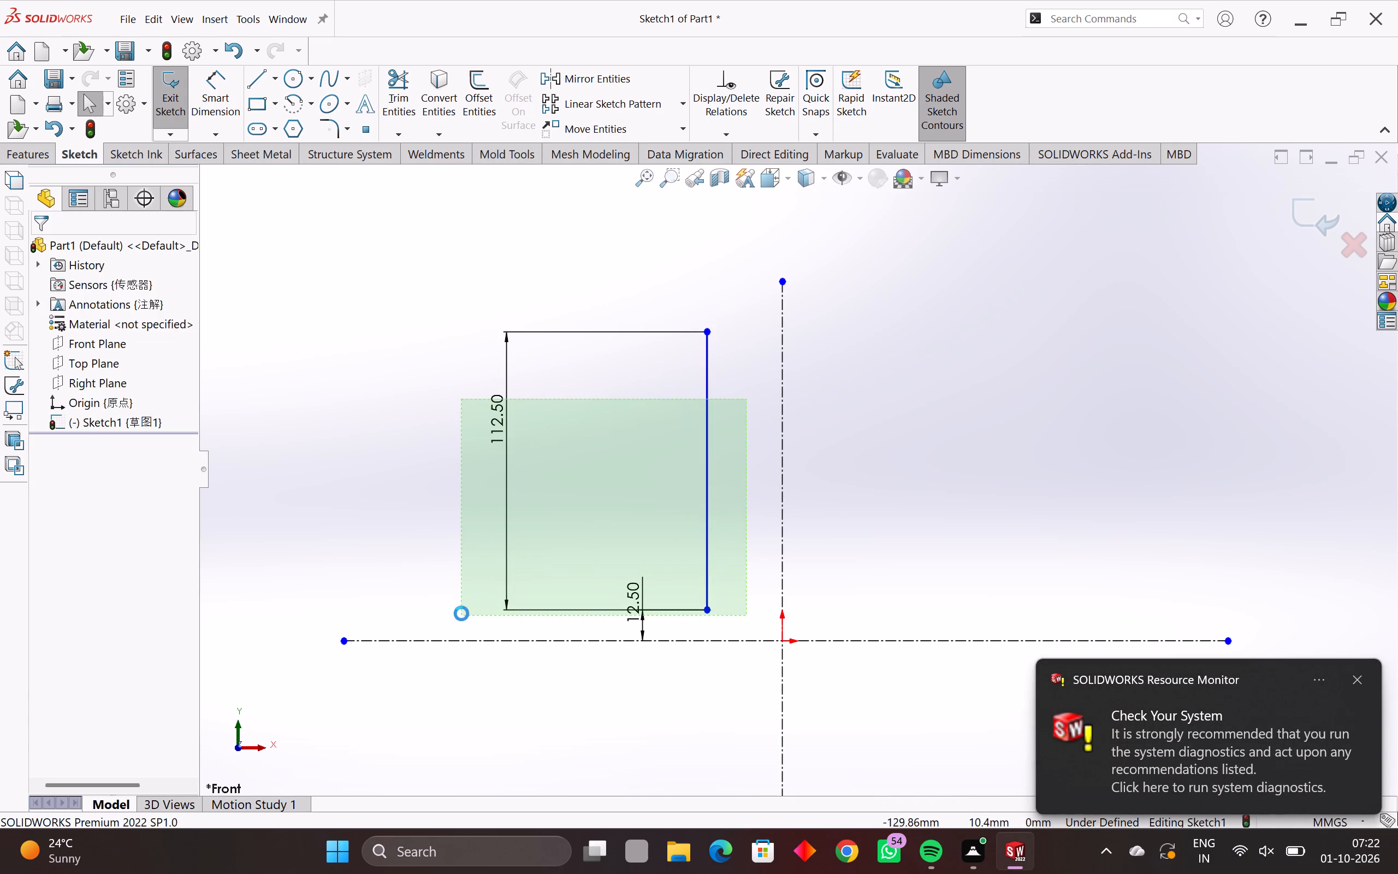
key("Delete")
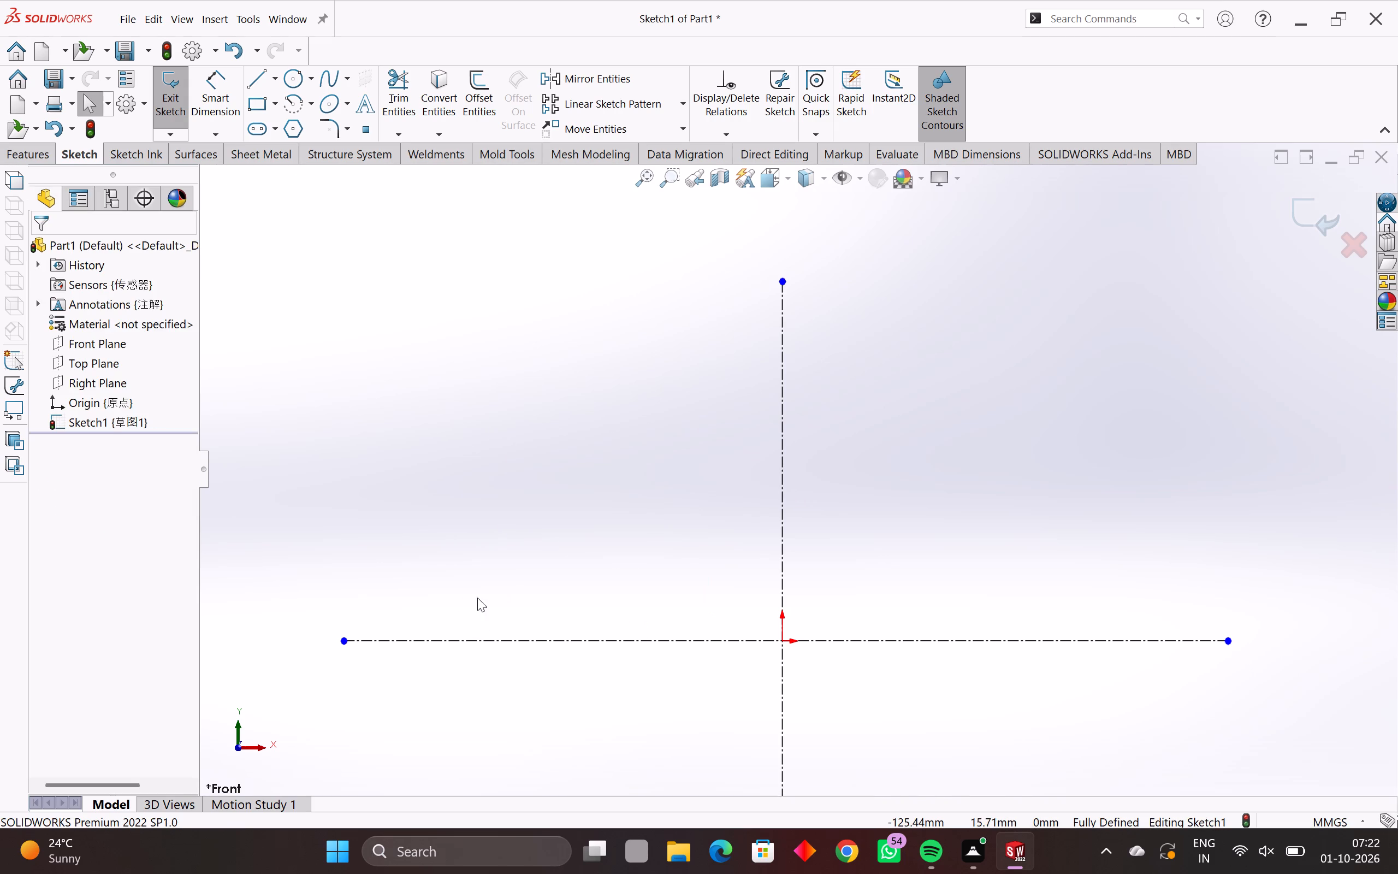
key("Escape")
key("Escape")
Sketch a horizontal line about 82 mm long, about 35 mm above the horizontal centerline and crossing the vertical centerline.
type("L")
key("space")
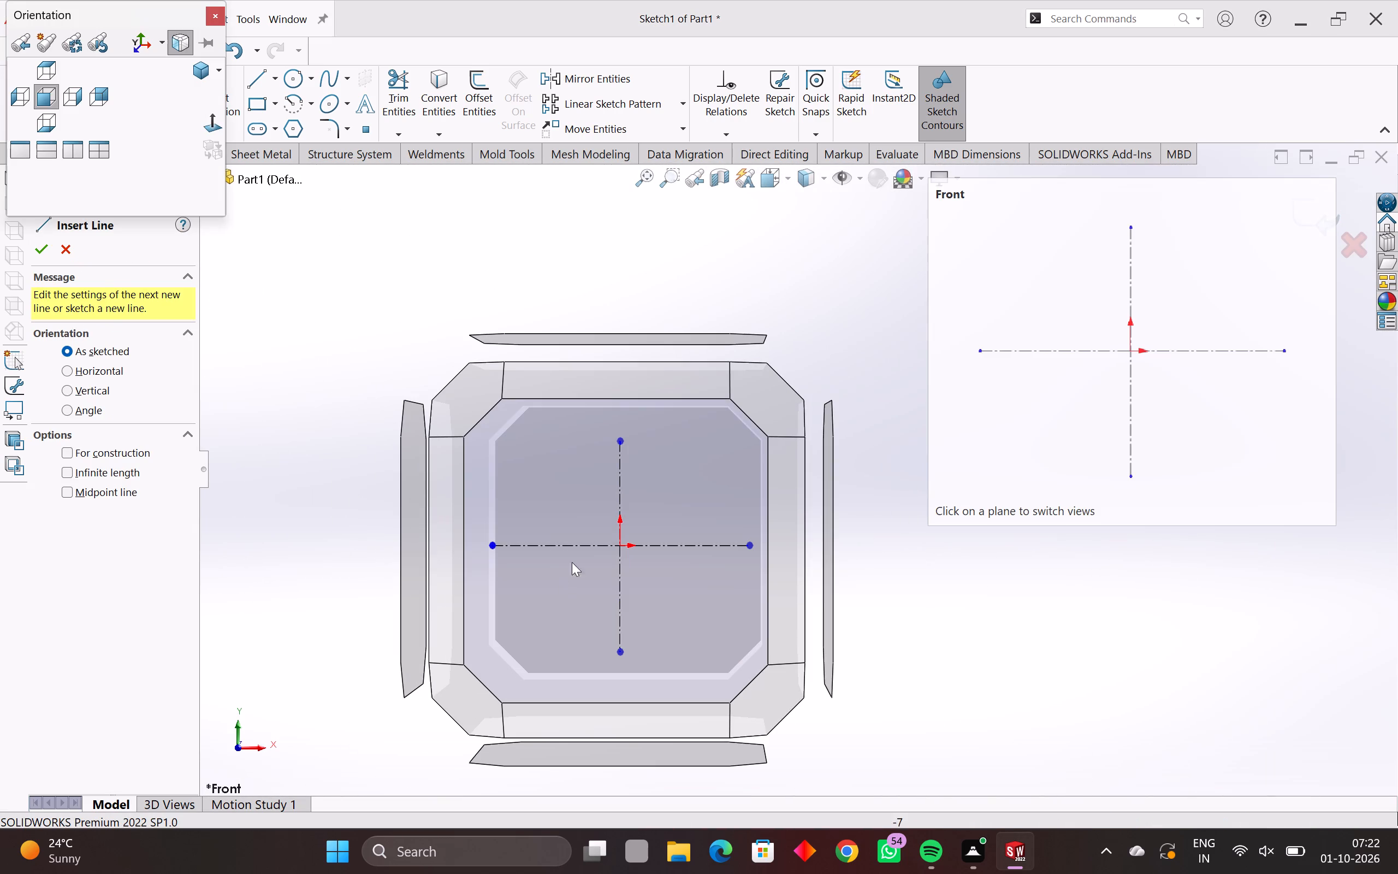
left_click(583, 521)
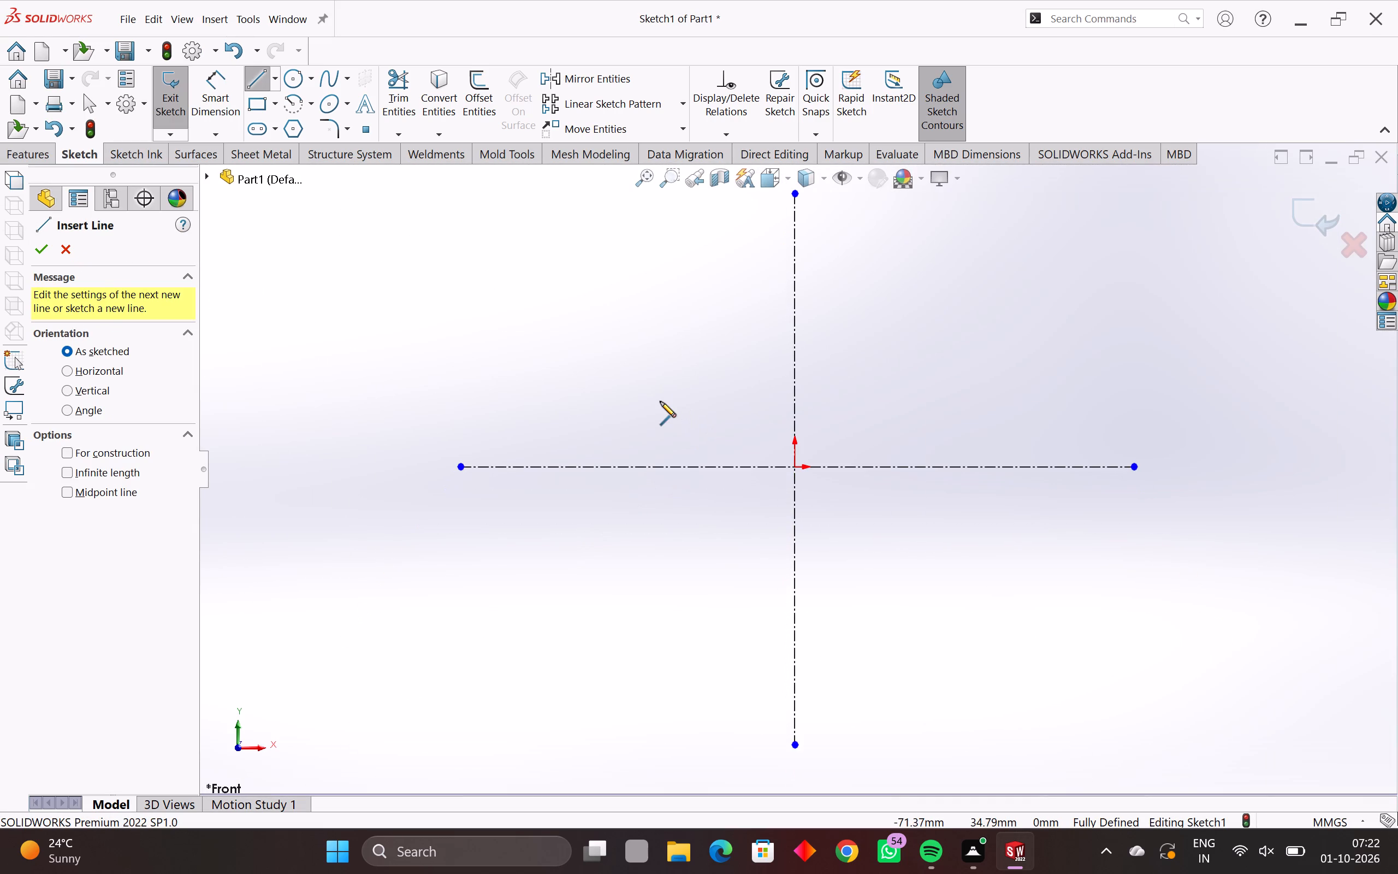
left_click(660, 401)
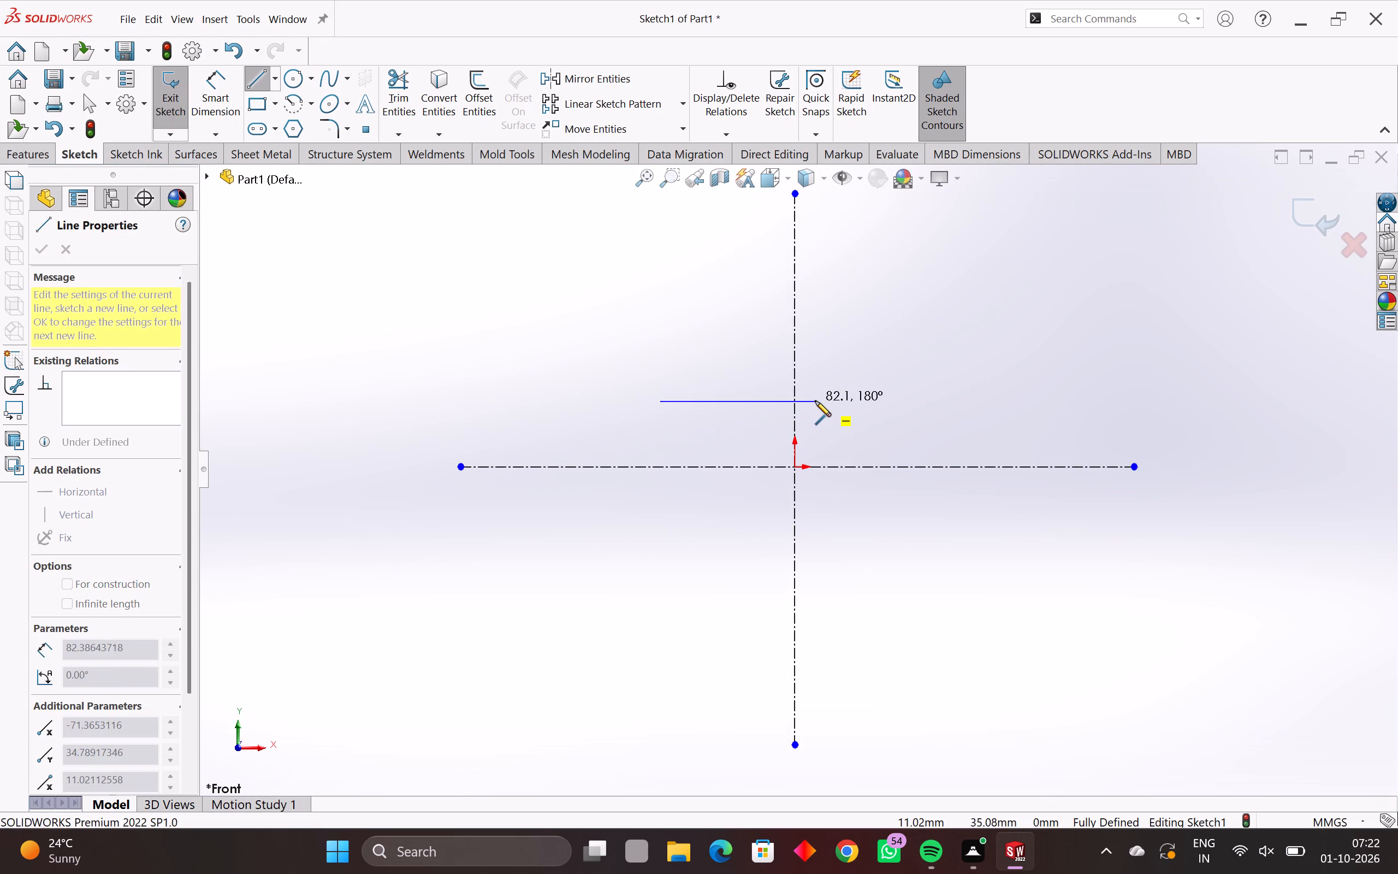
left_click(815, 401)
key("Escape")
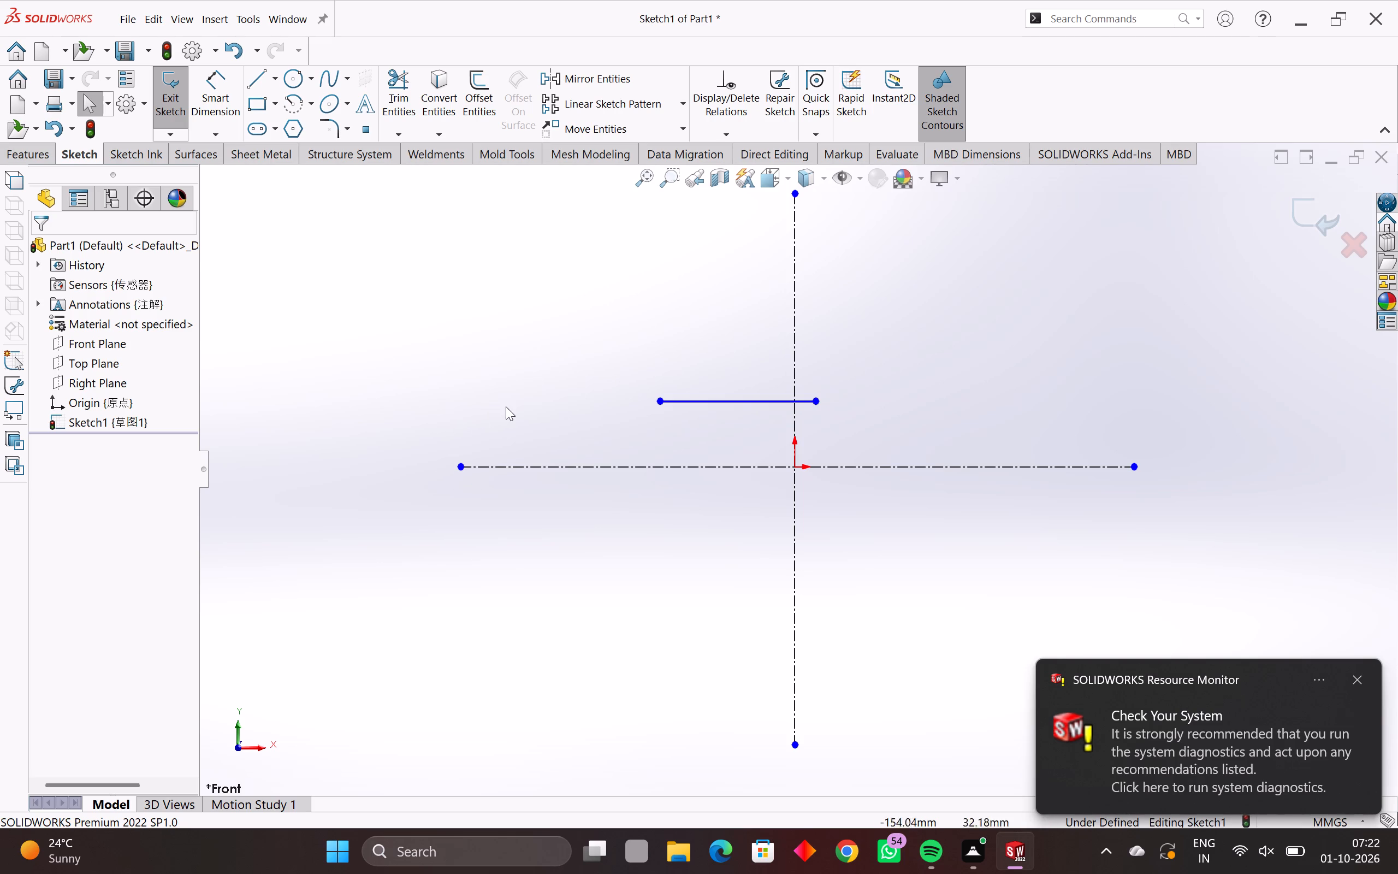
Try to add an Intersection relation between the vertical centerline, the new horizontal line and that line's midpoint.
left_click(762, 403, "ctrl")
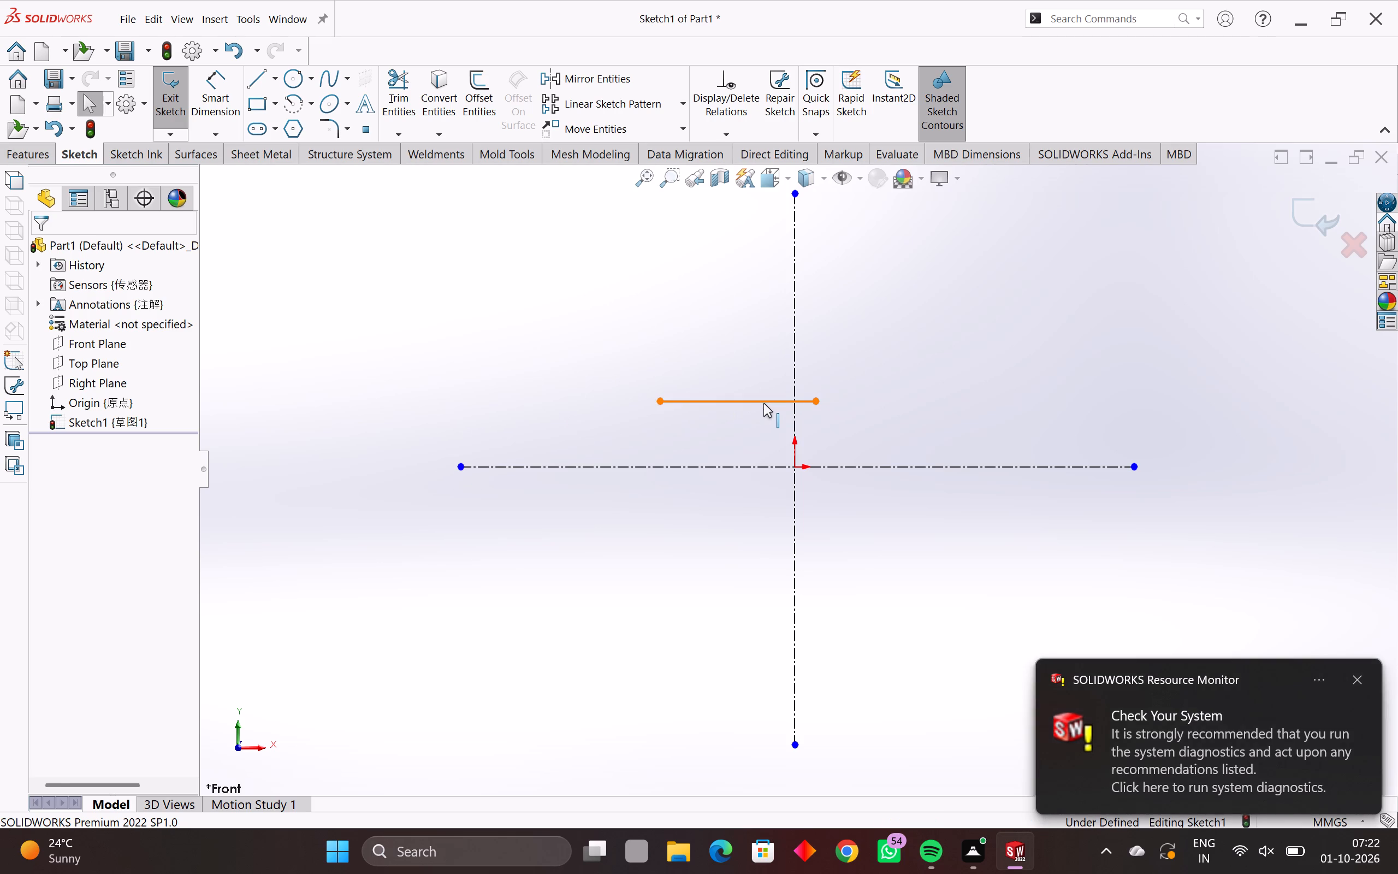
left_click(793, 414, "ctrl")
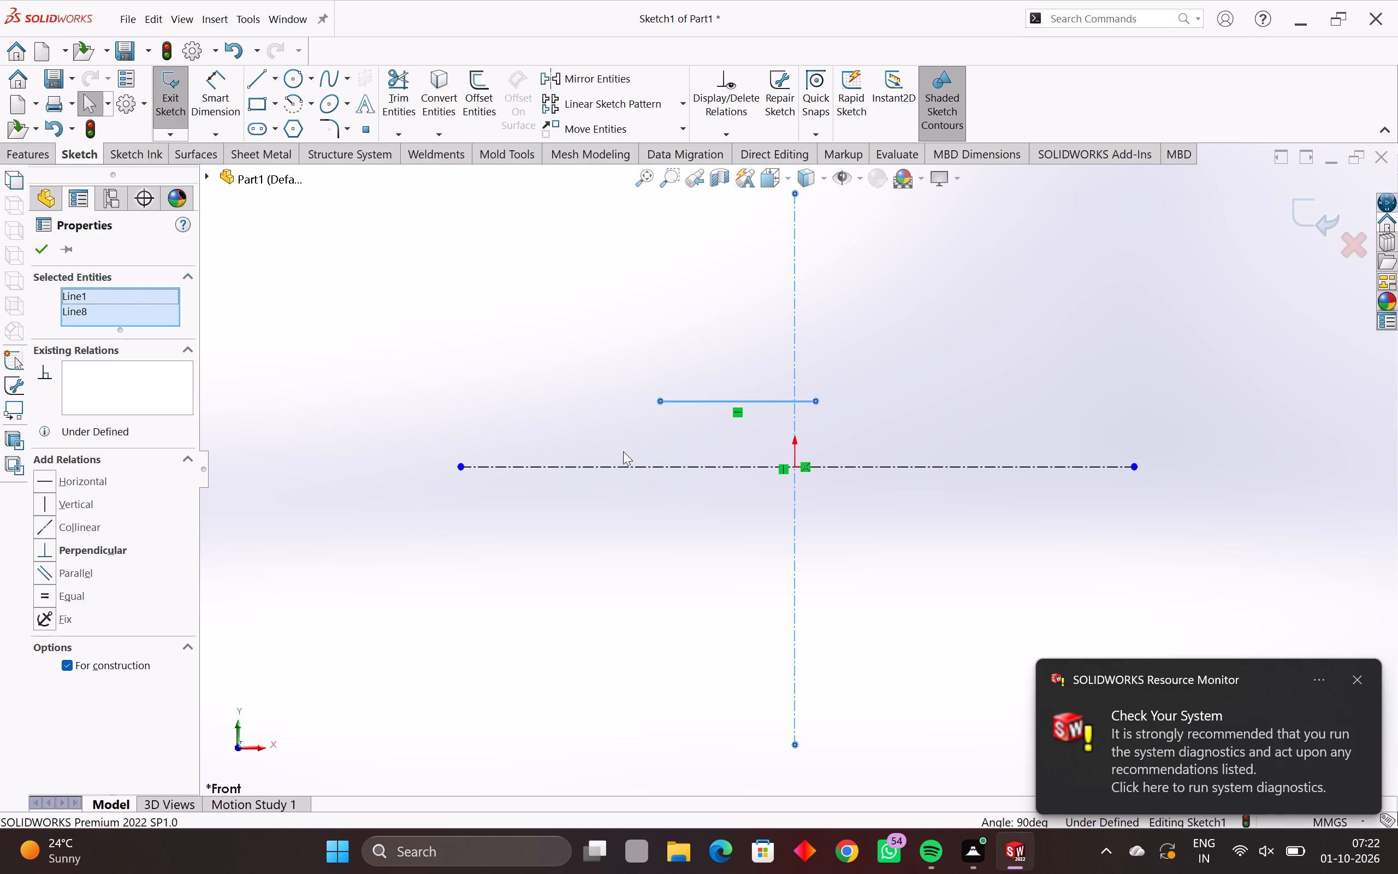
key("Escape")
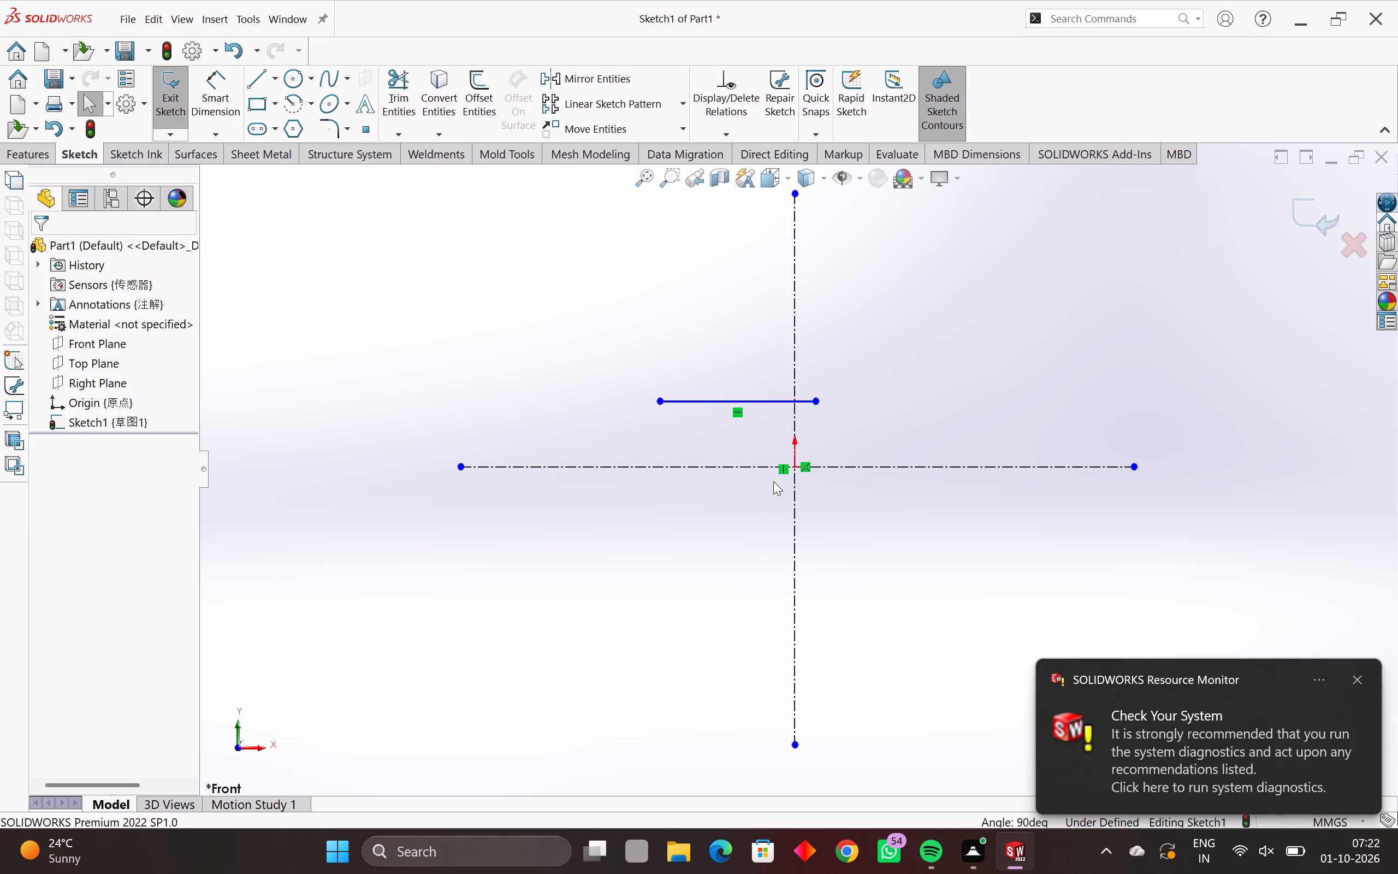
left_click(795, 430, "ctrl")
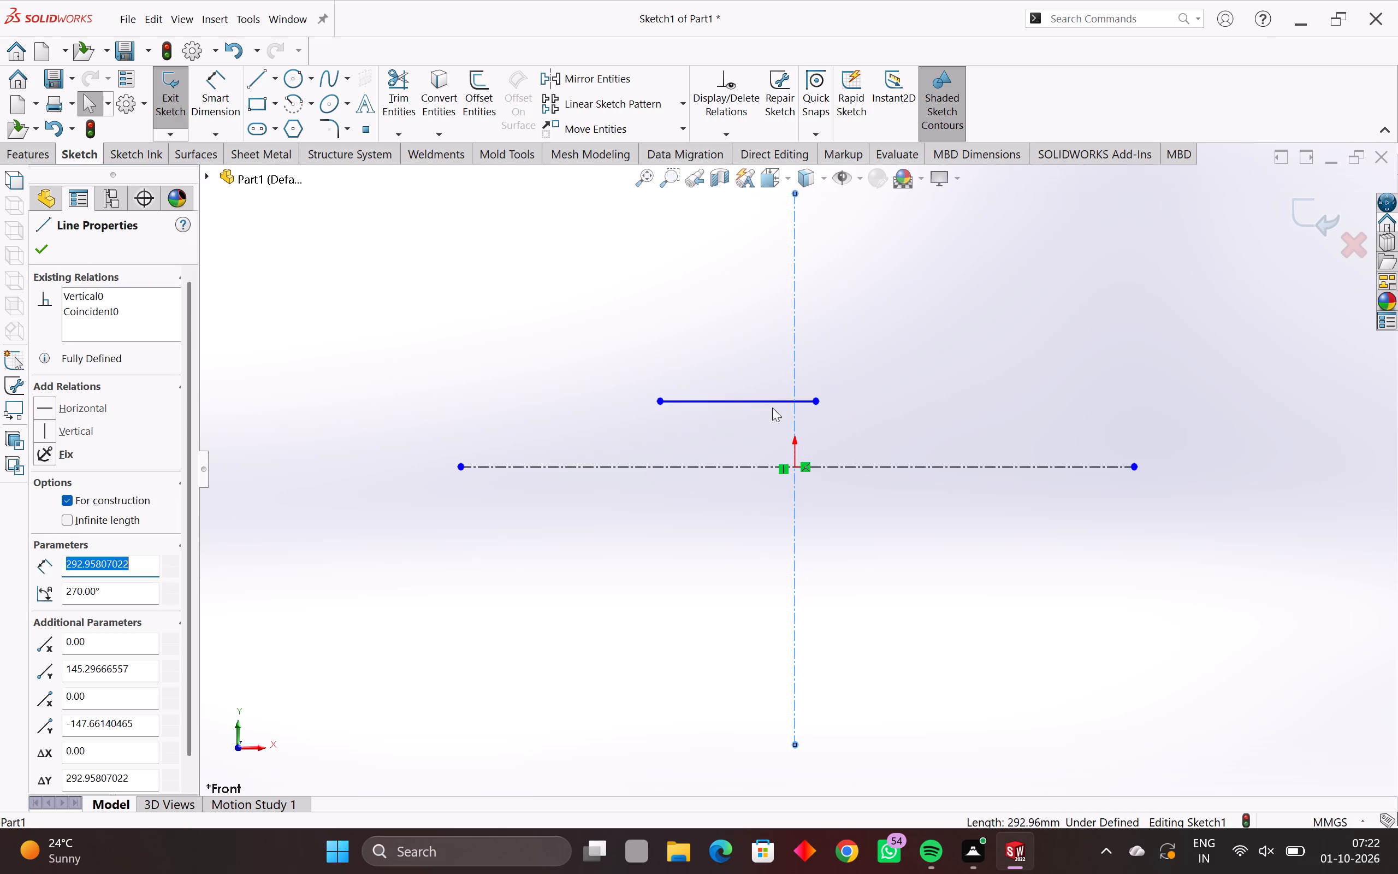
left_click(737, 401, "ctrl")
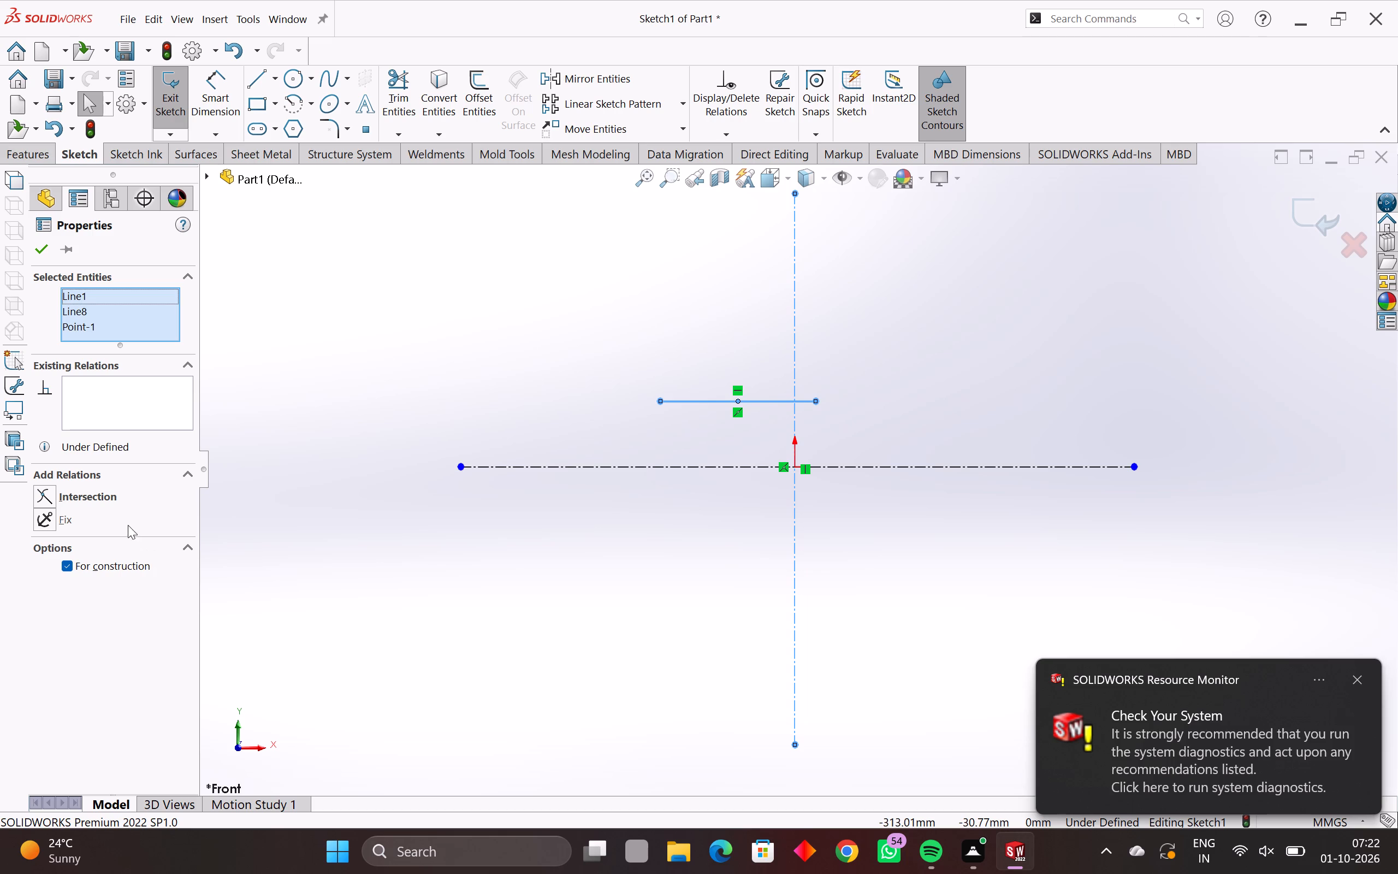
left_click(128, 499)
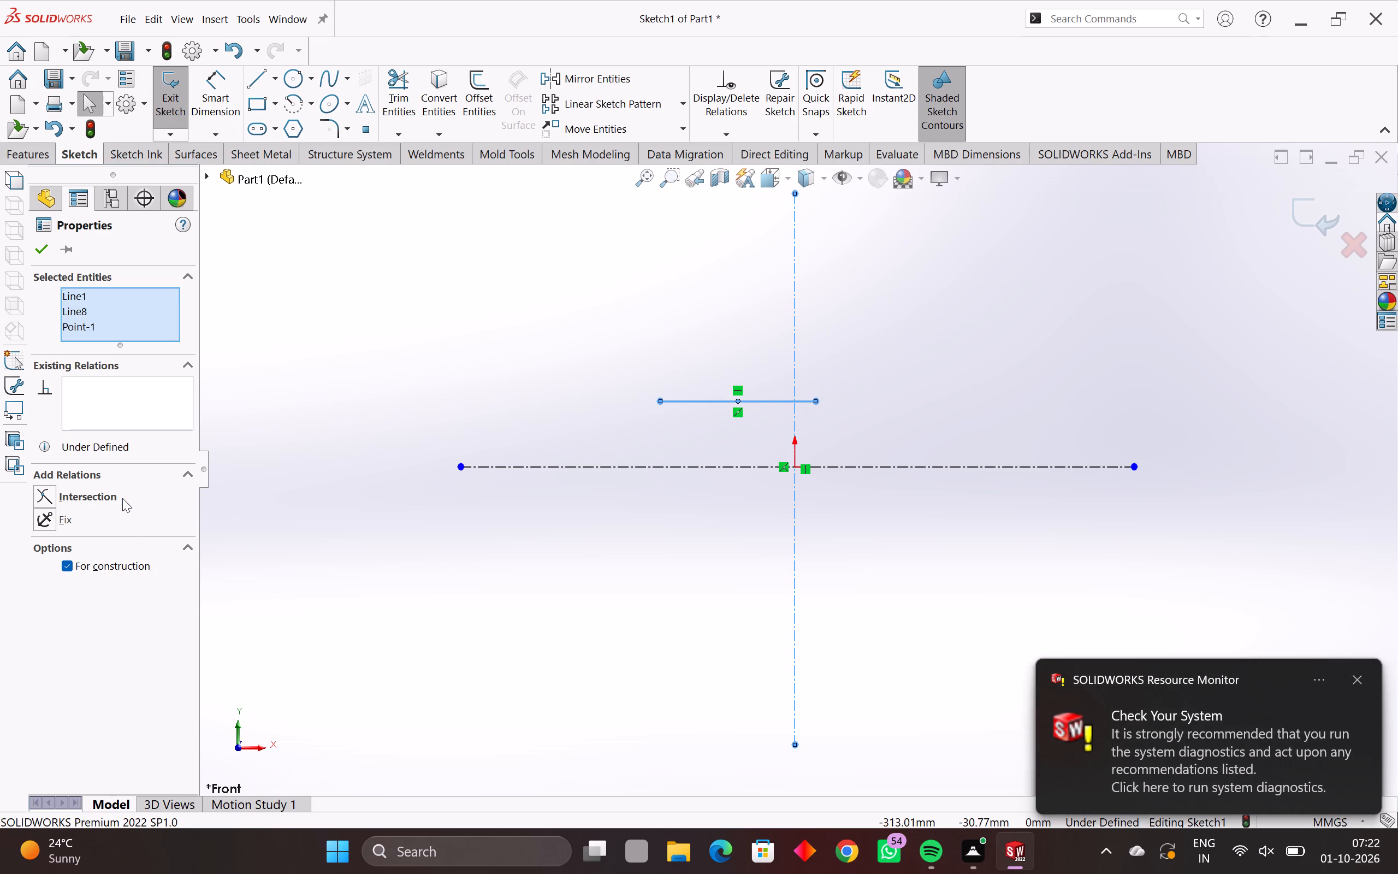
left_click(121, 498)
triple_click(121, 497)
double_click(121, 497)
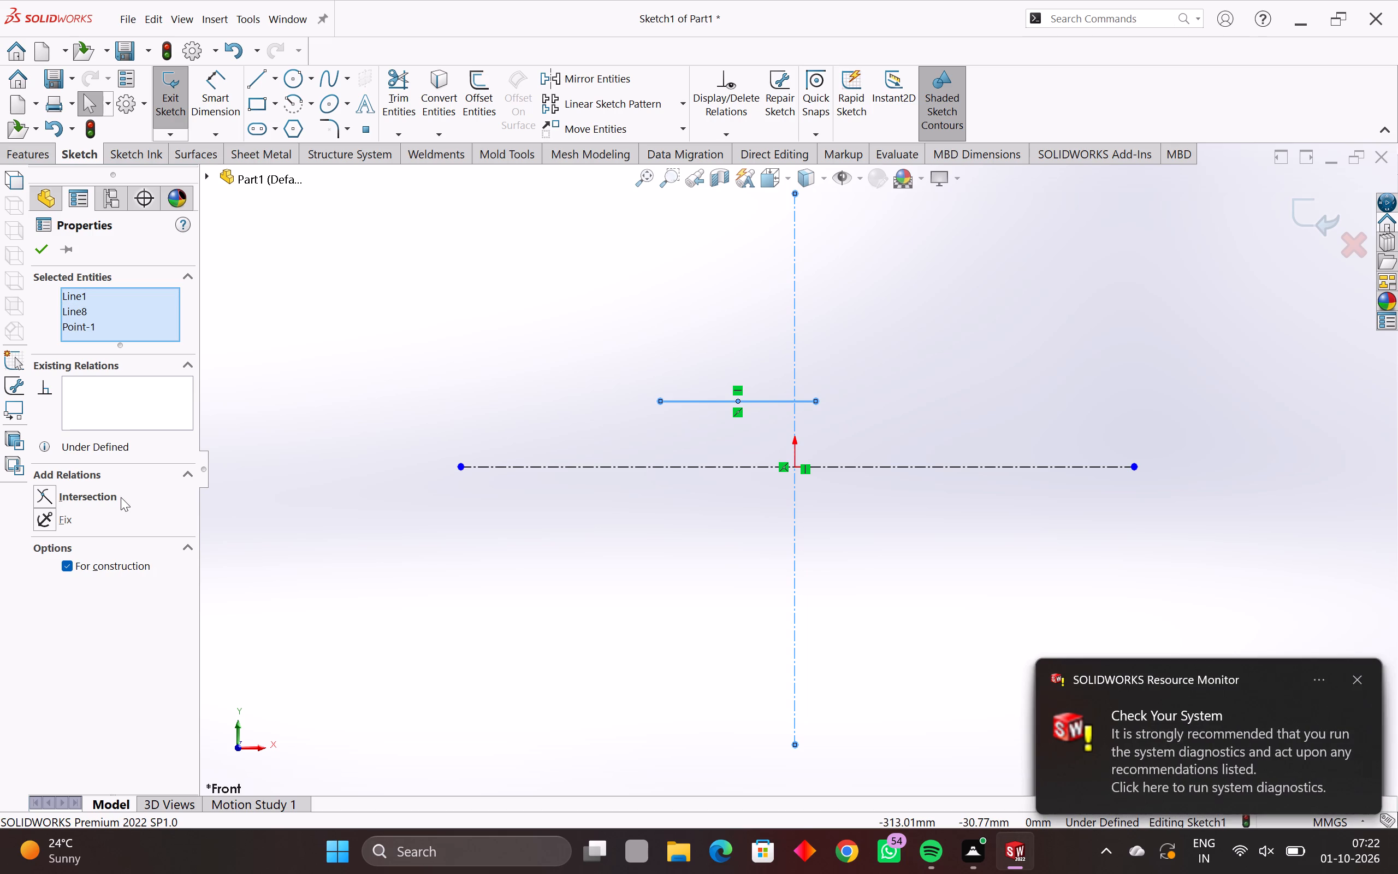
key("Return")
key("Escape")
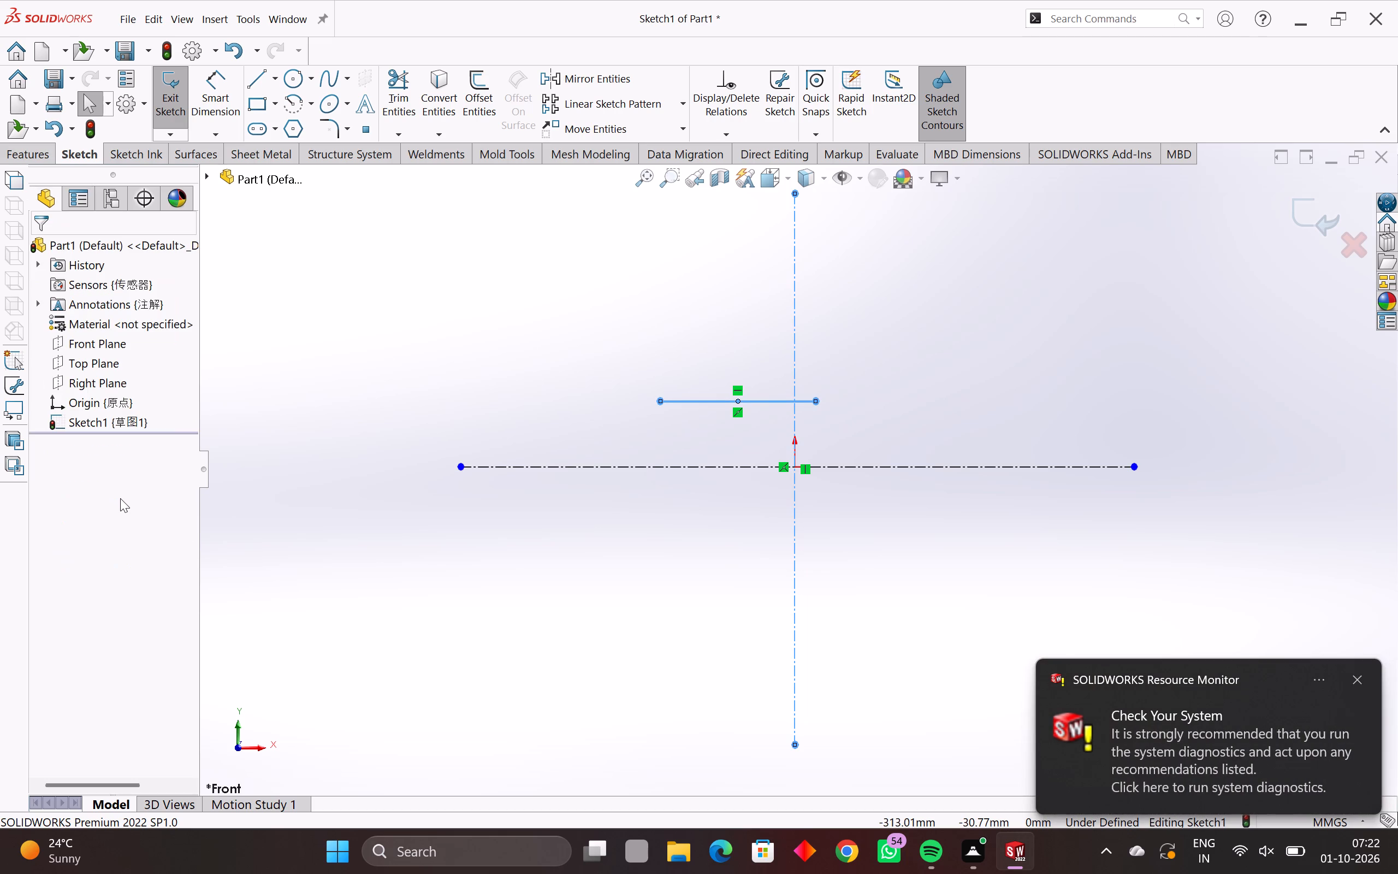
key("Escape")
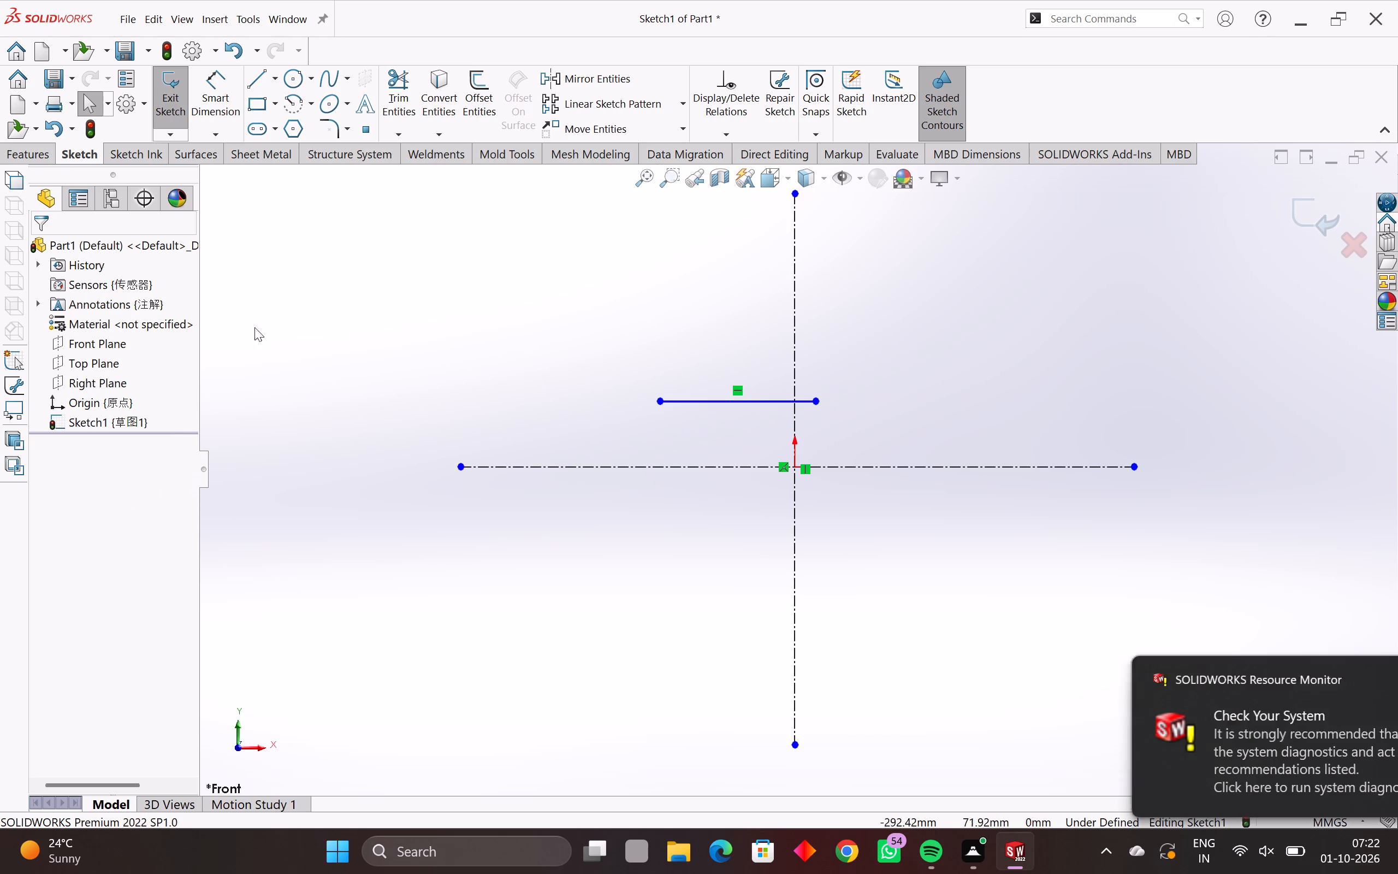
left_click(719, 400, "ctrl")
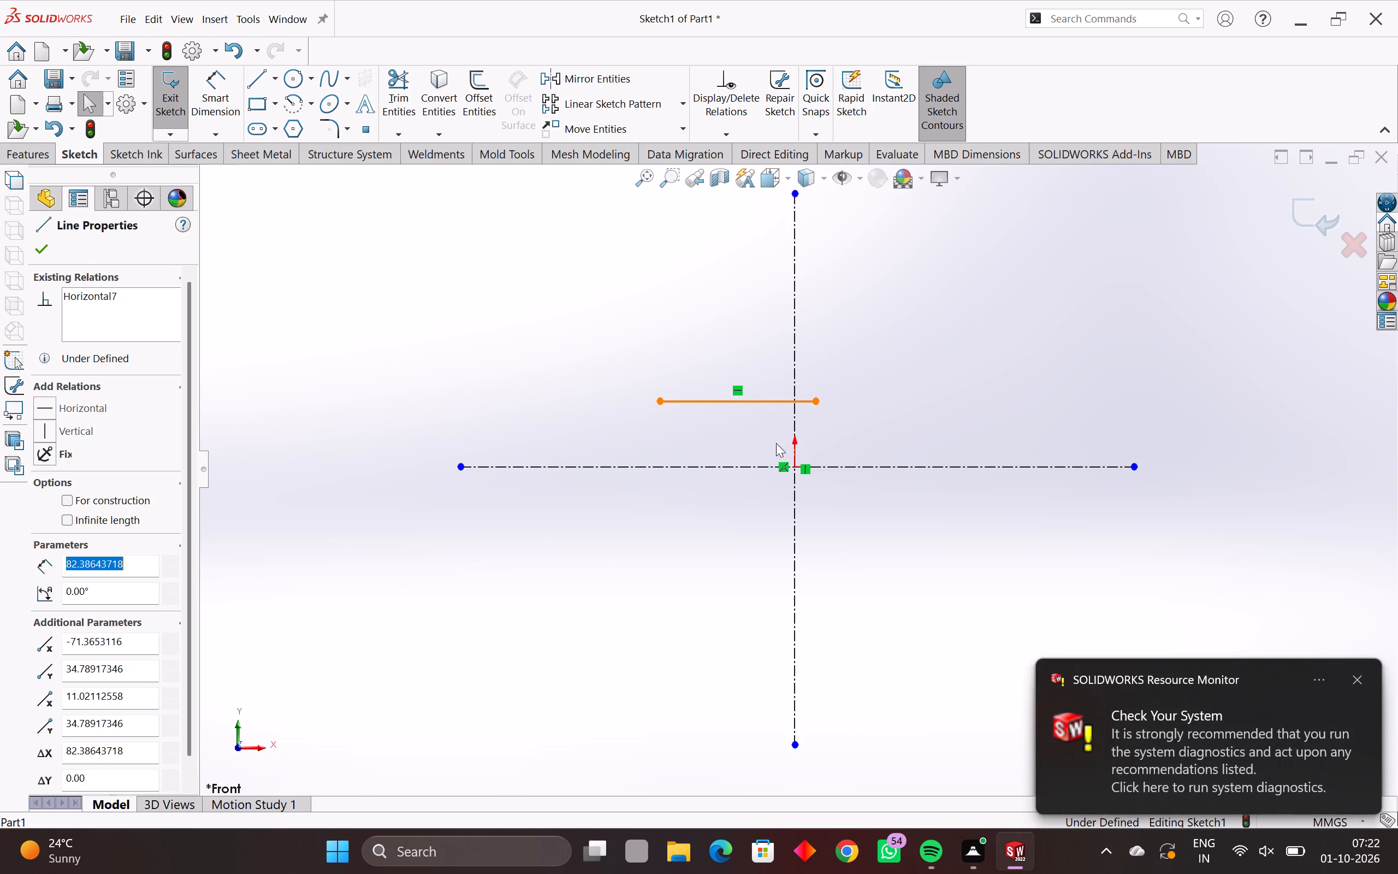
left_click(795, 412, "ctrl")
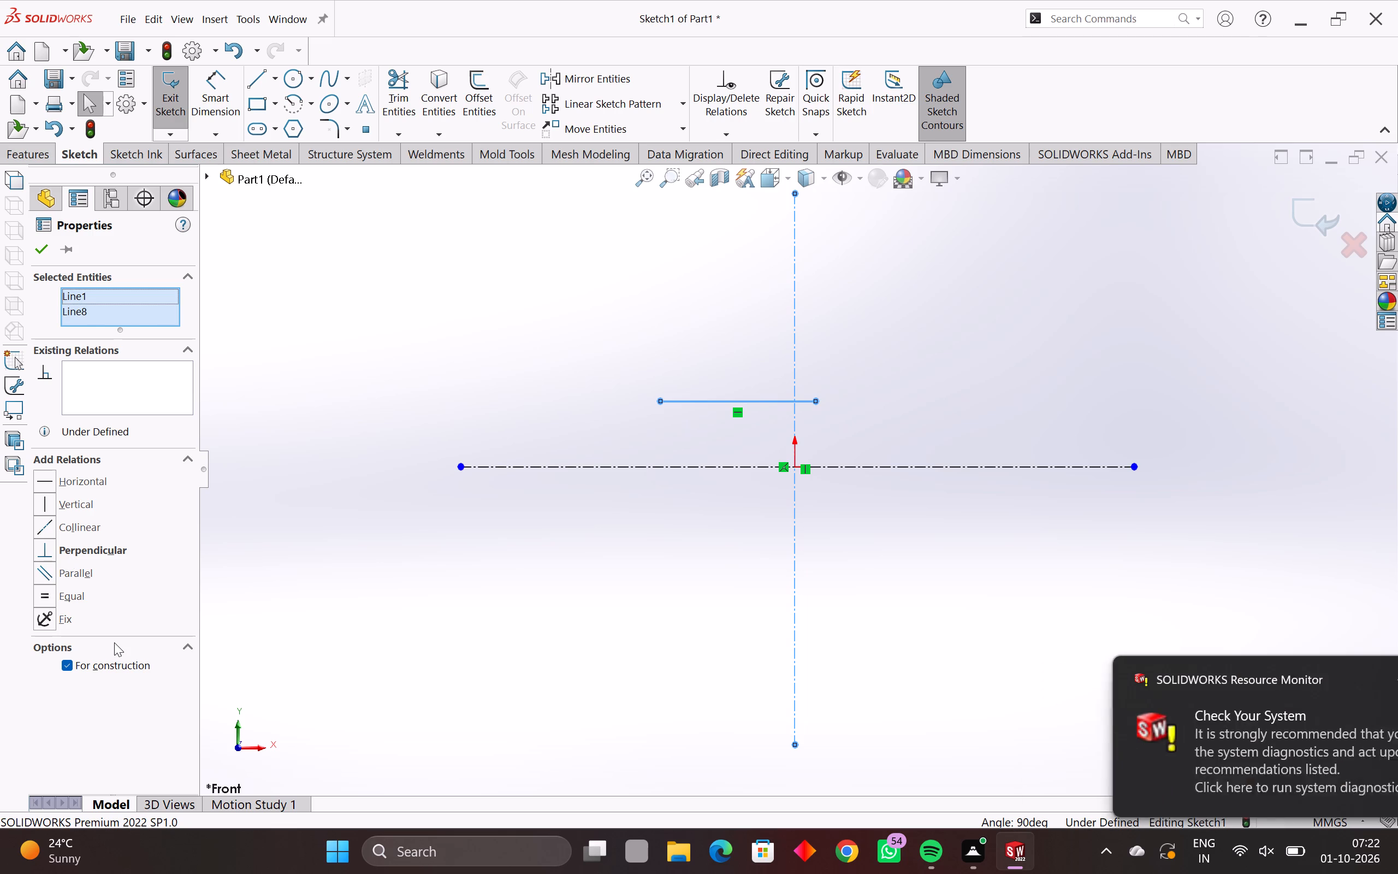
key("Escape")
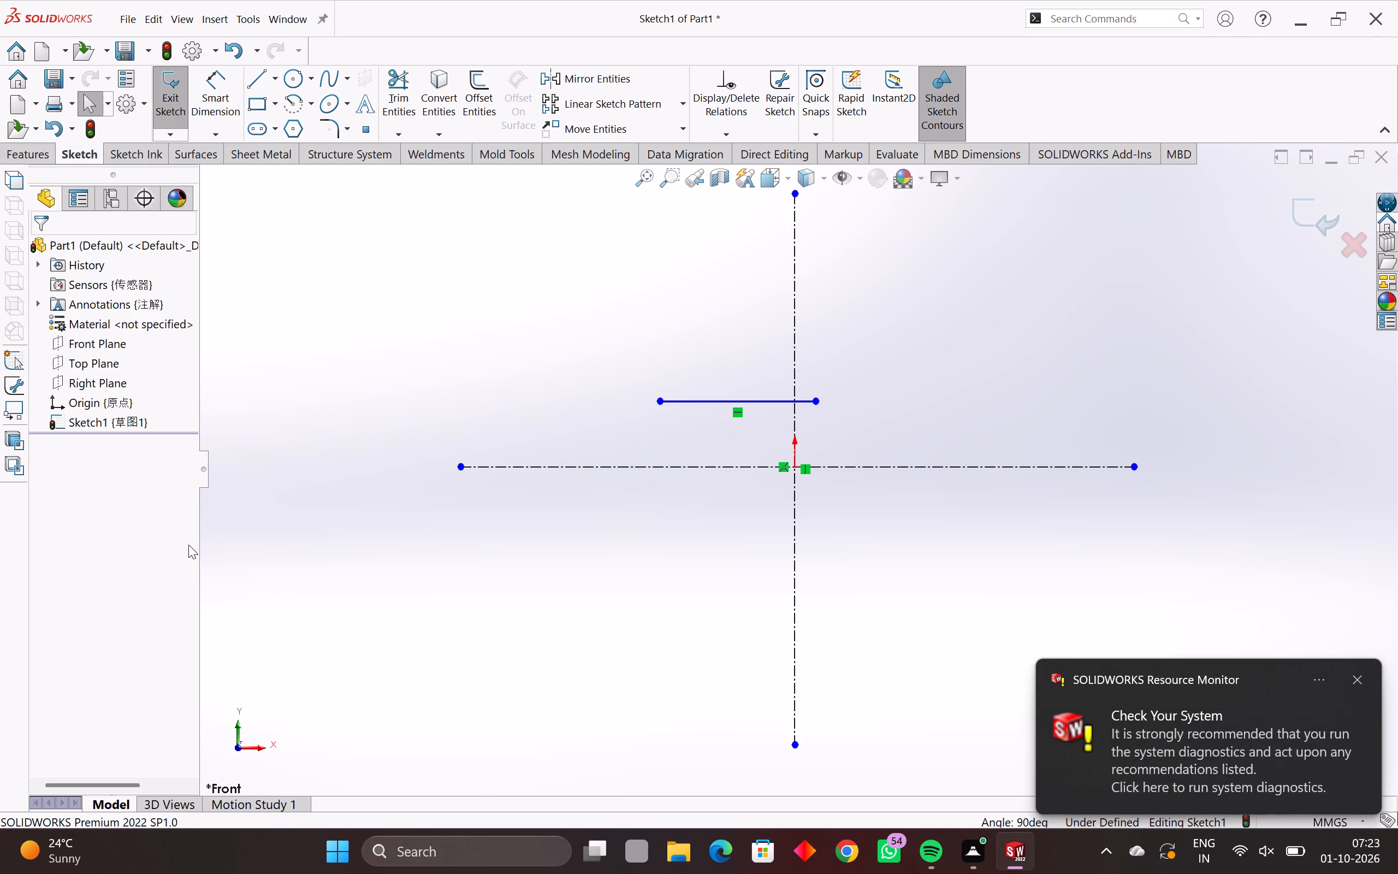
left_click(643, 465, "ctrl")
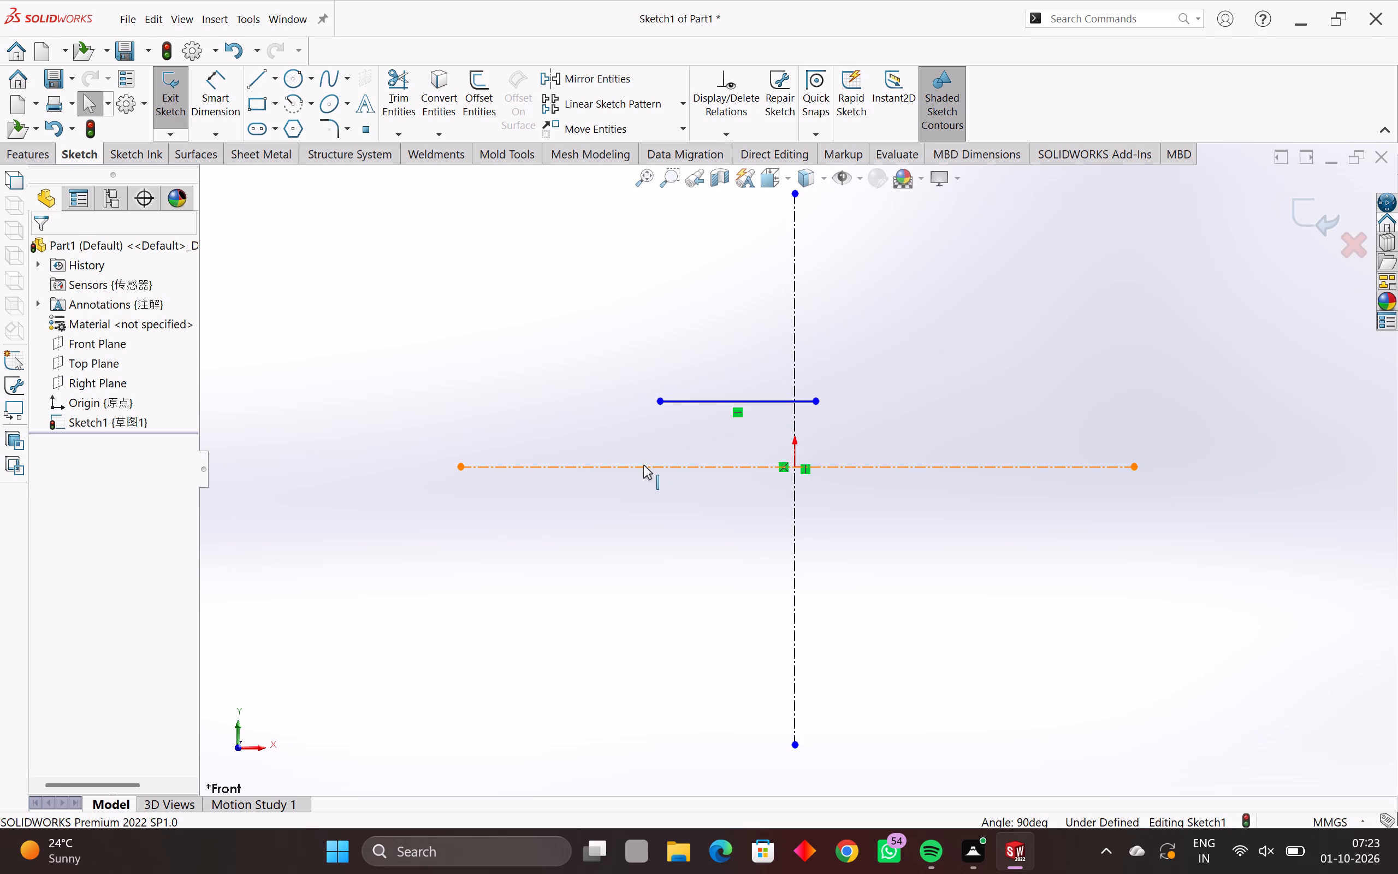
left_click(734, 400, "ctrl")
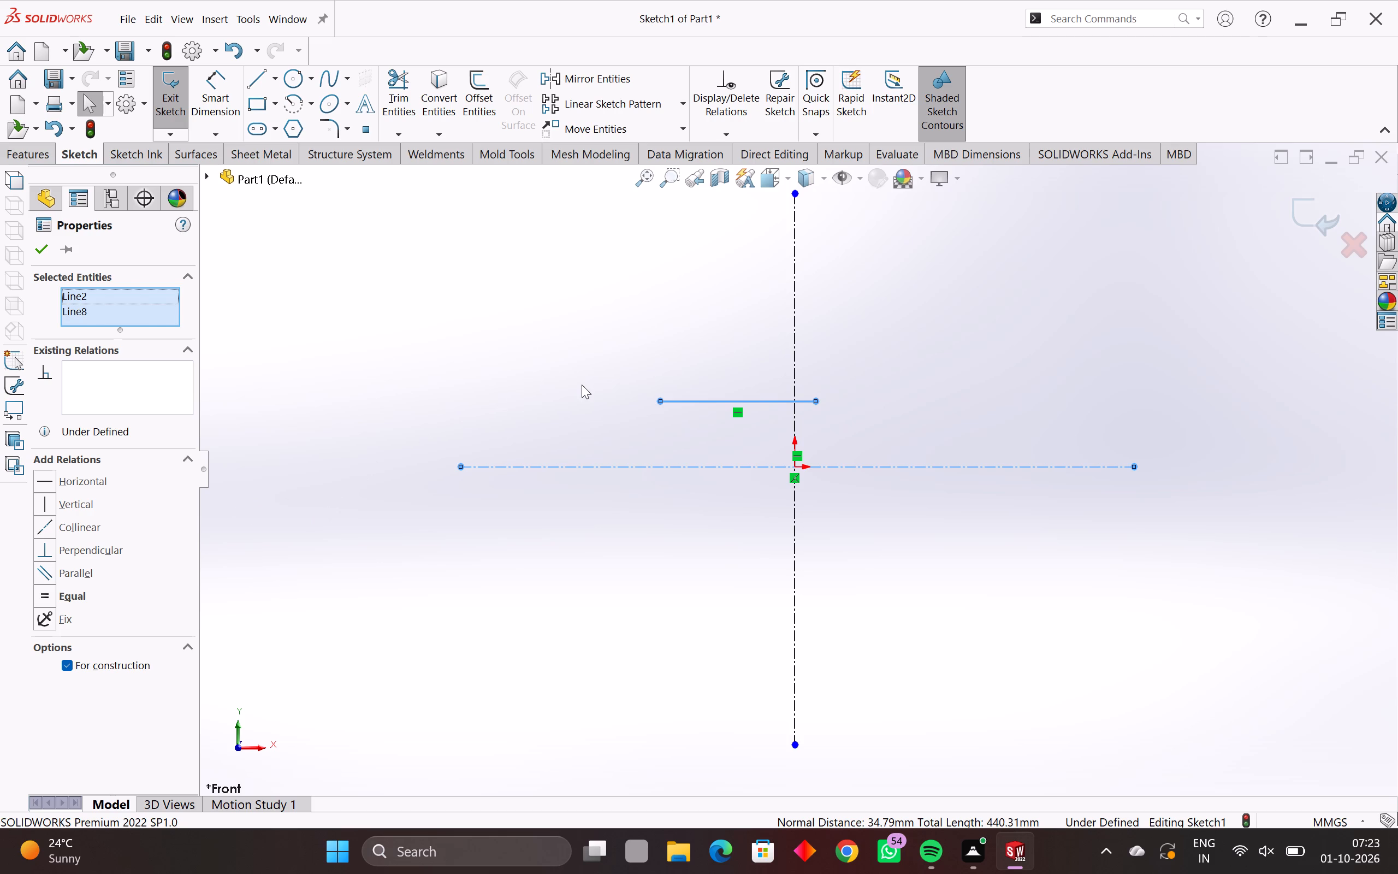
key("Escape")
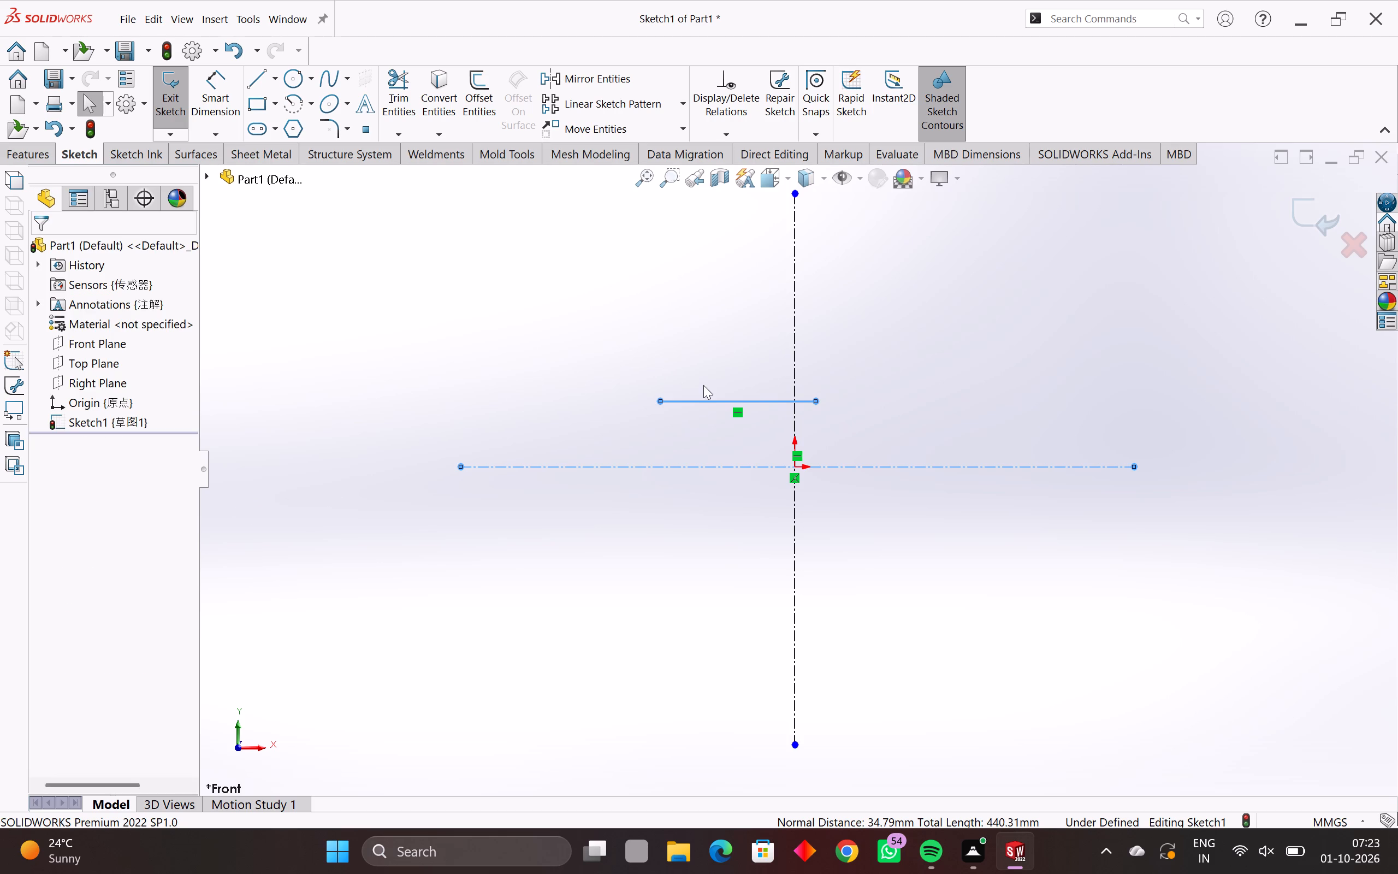
Delete the horizontal line above the horizontal centerline, leaving only the two centerlines in the sketch.
left_click_drag(703, 385, 690, 407)
left_click(674, 423)
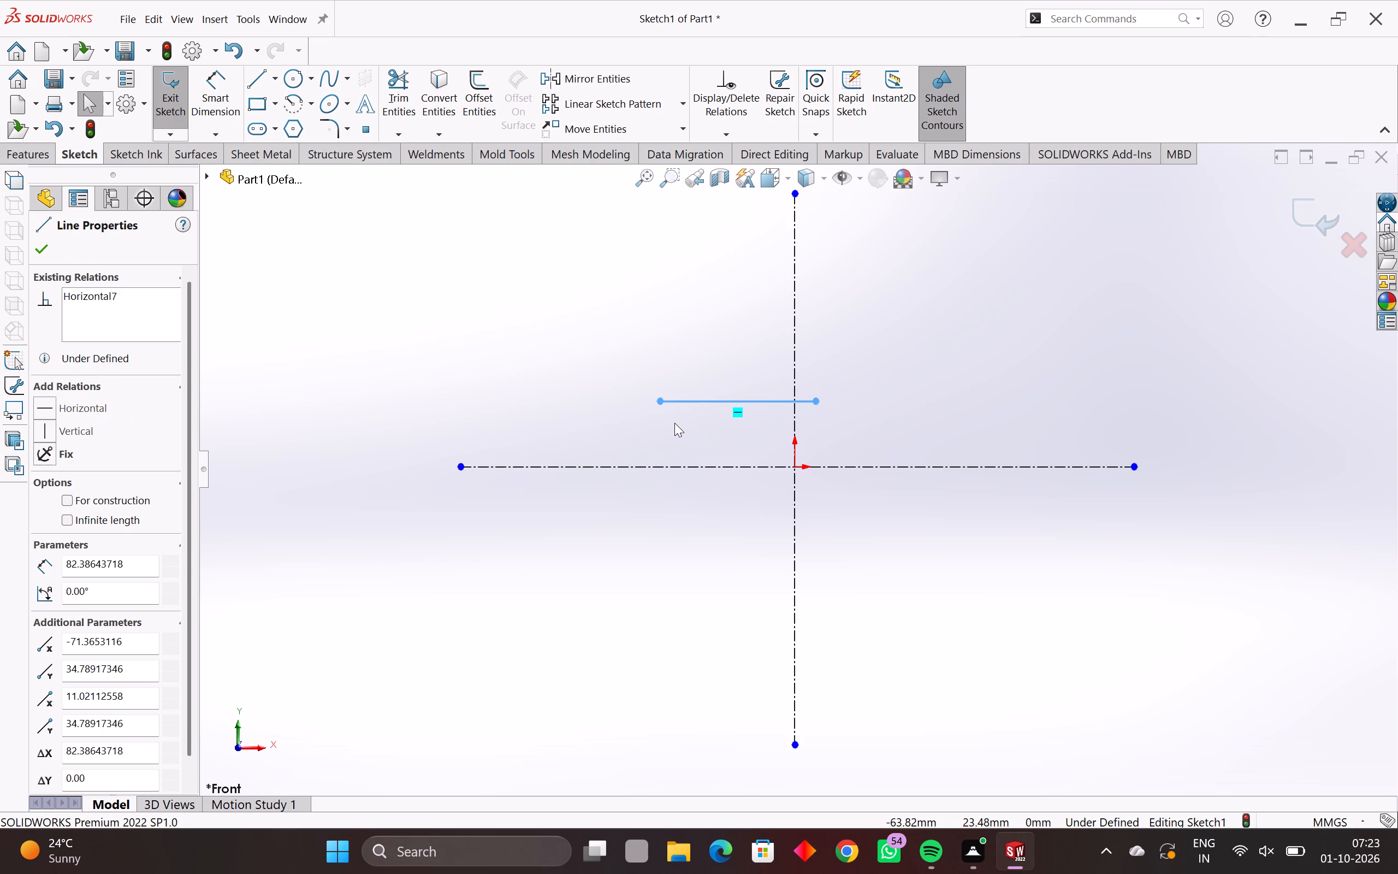
key("Delete")
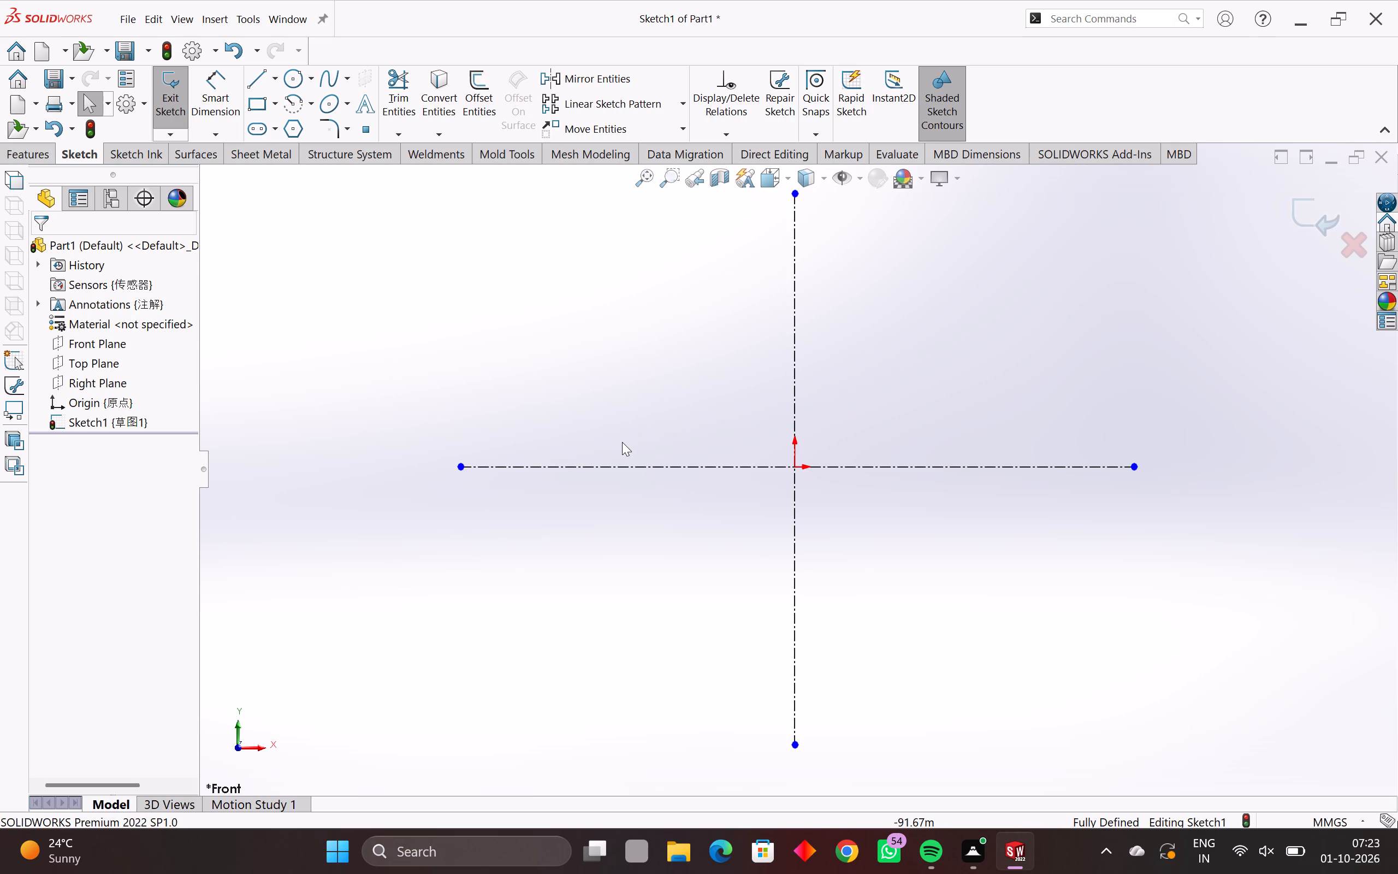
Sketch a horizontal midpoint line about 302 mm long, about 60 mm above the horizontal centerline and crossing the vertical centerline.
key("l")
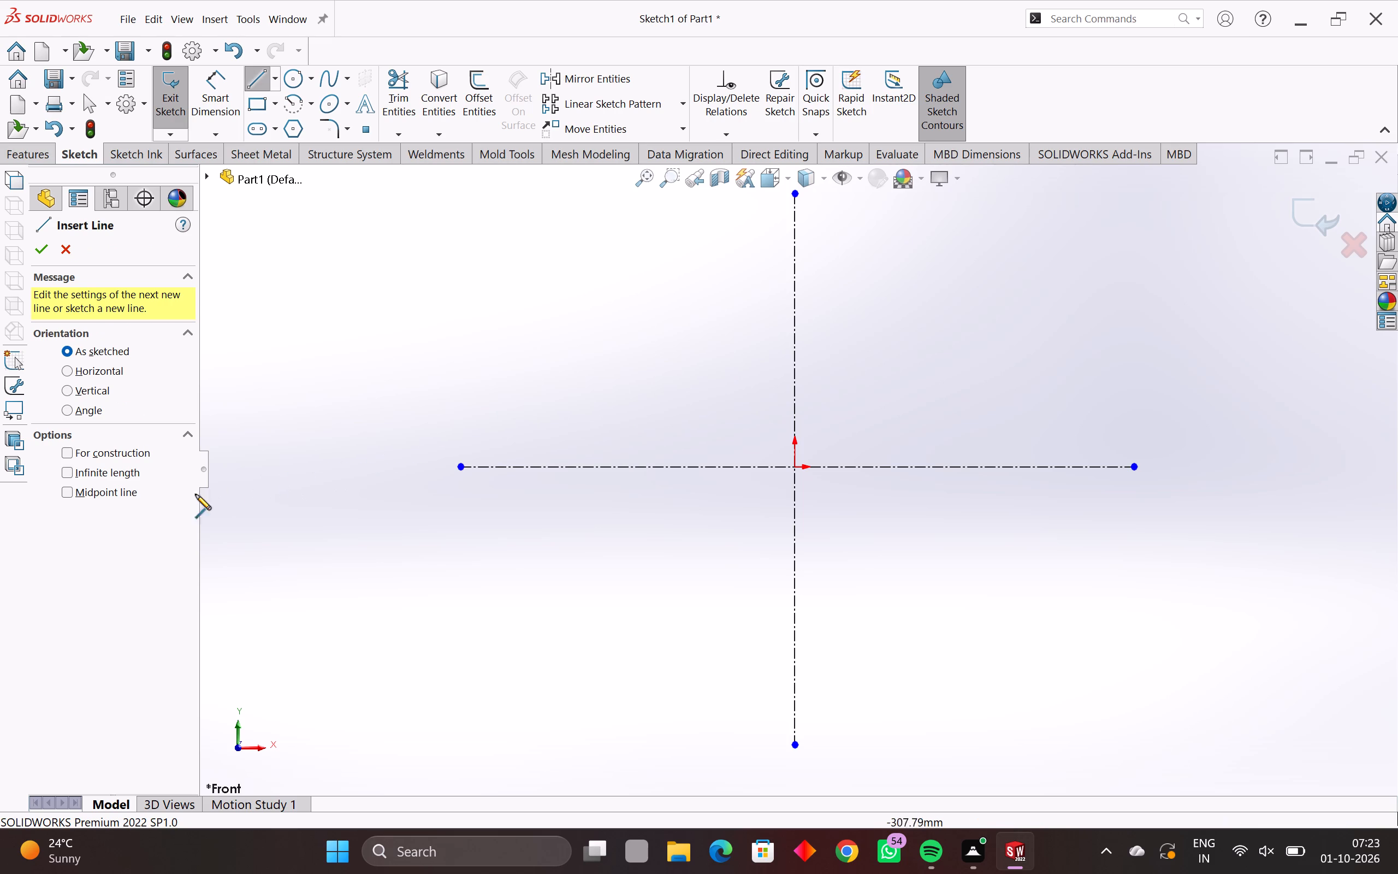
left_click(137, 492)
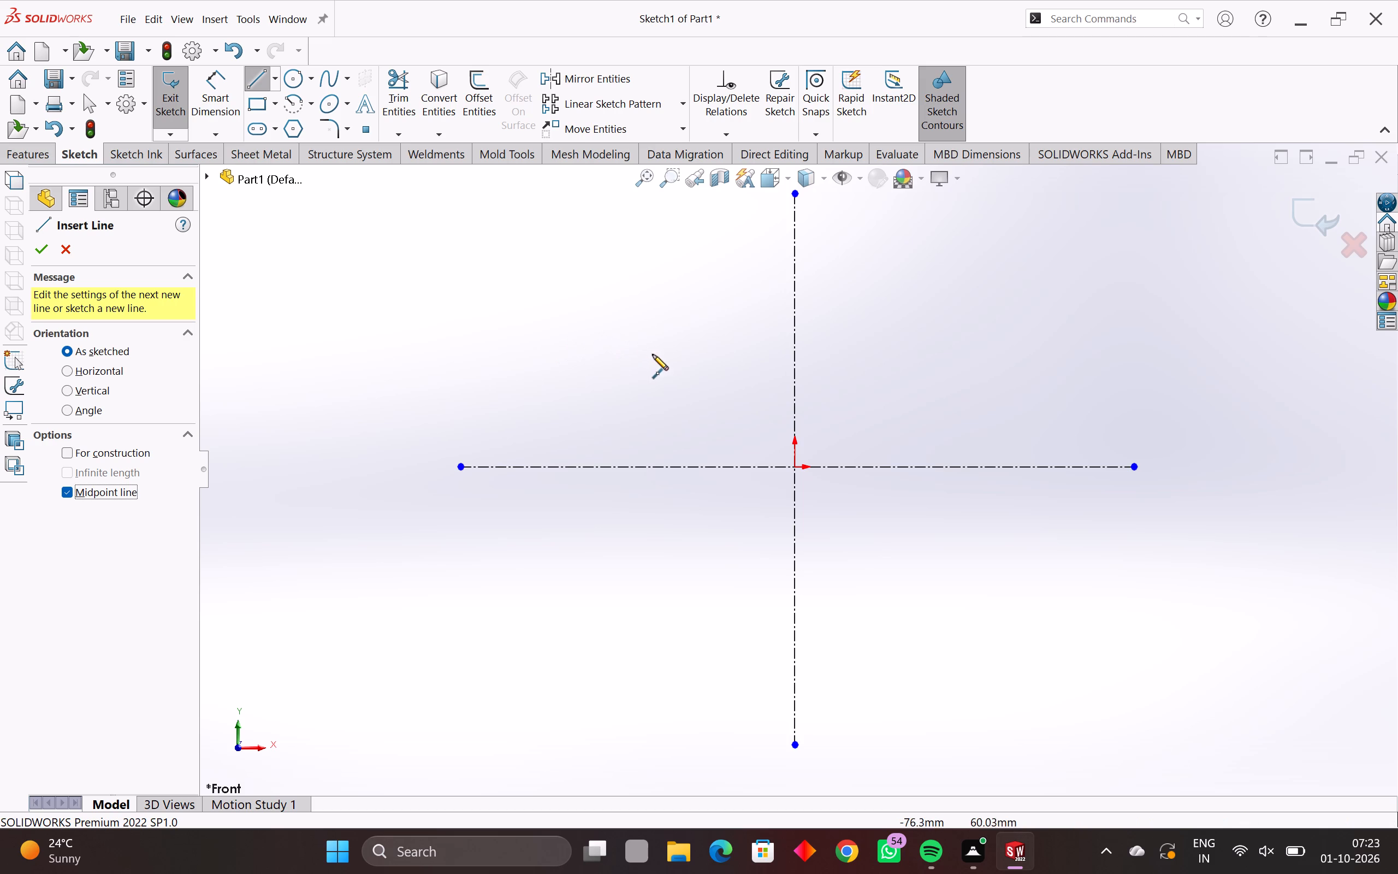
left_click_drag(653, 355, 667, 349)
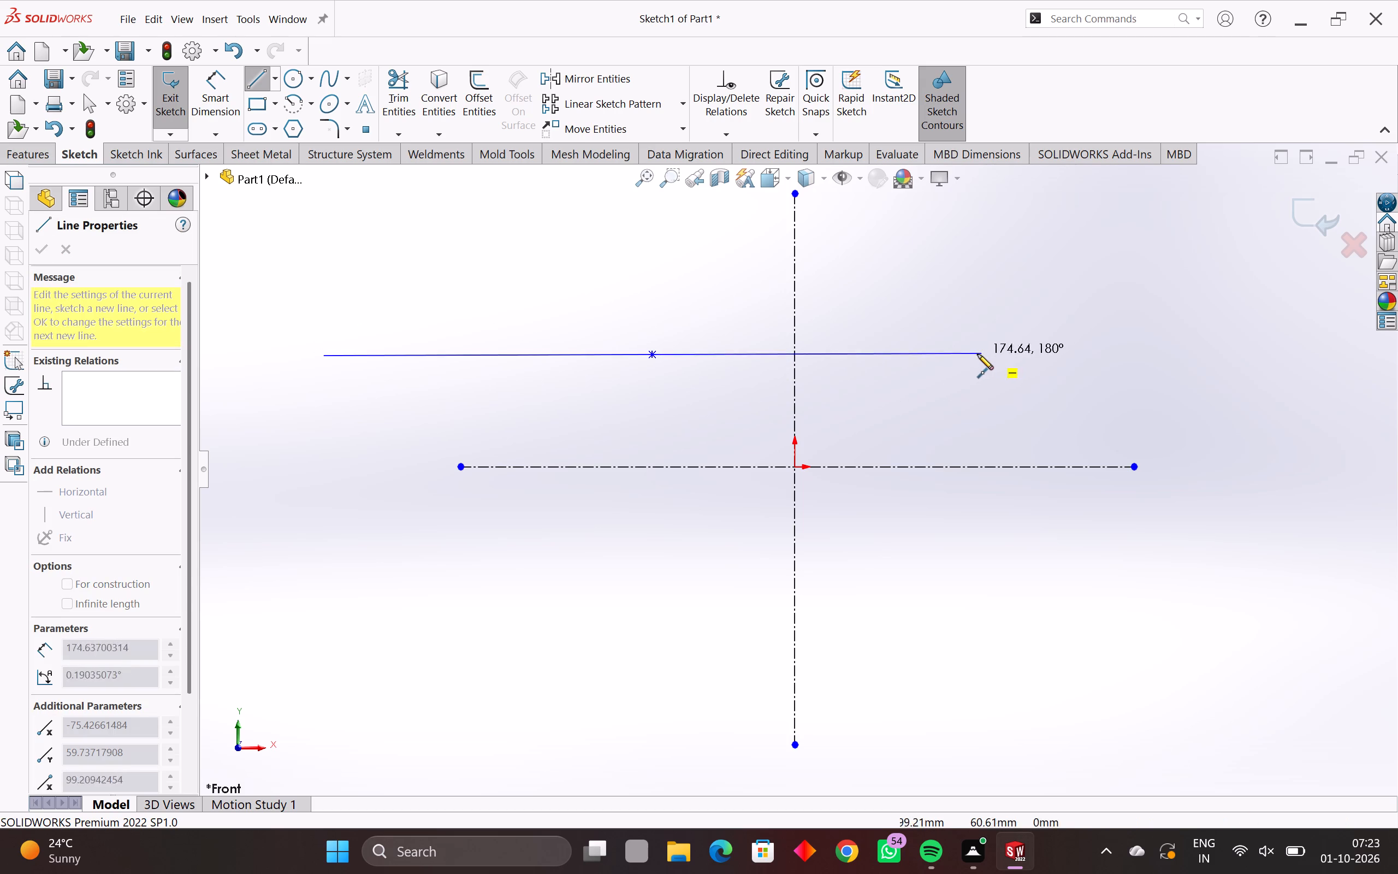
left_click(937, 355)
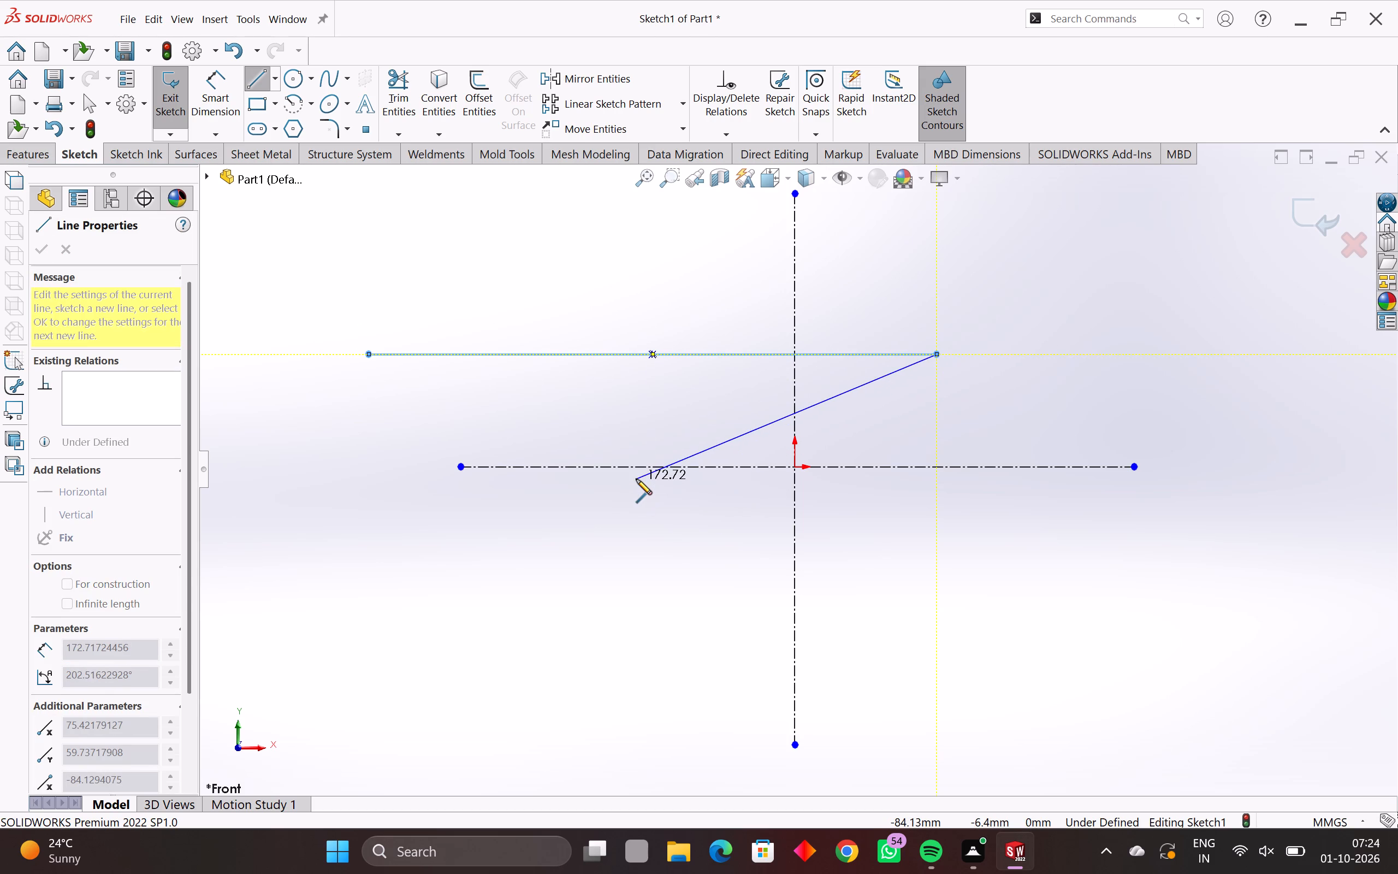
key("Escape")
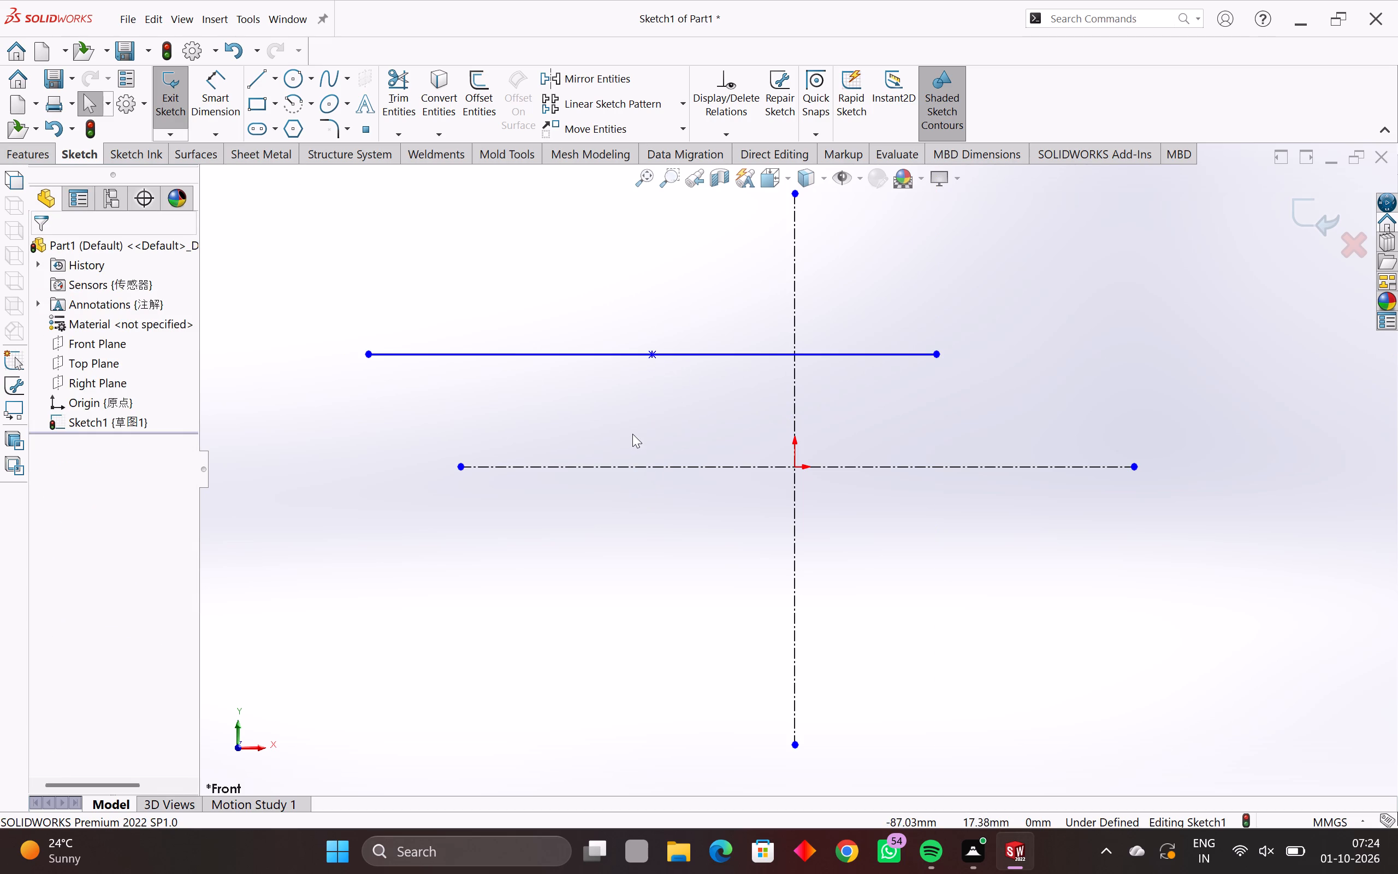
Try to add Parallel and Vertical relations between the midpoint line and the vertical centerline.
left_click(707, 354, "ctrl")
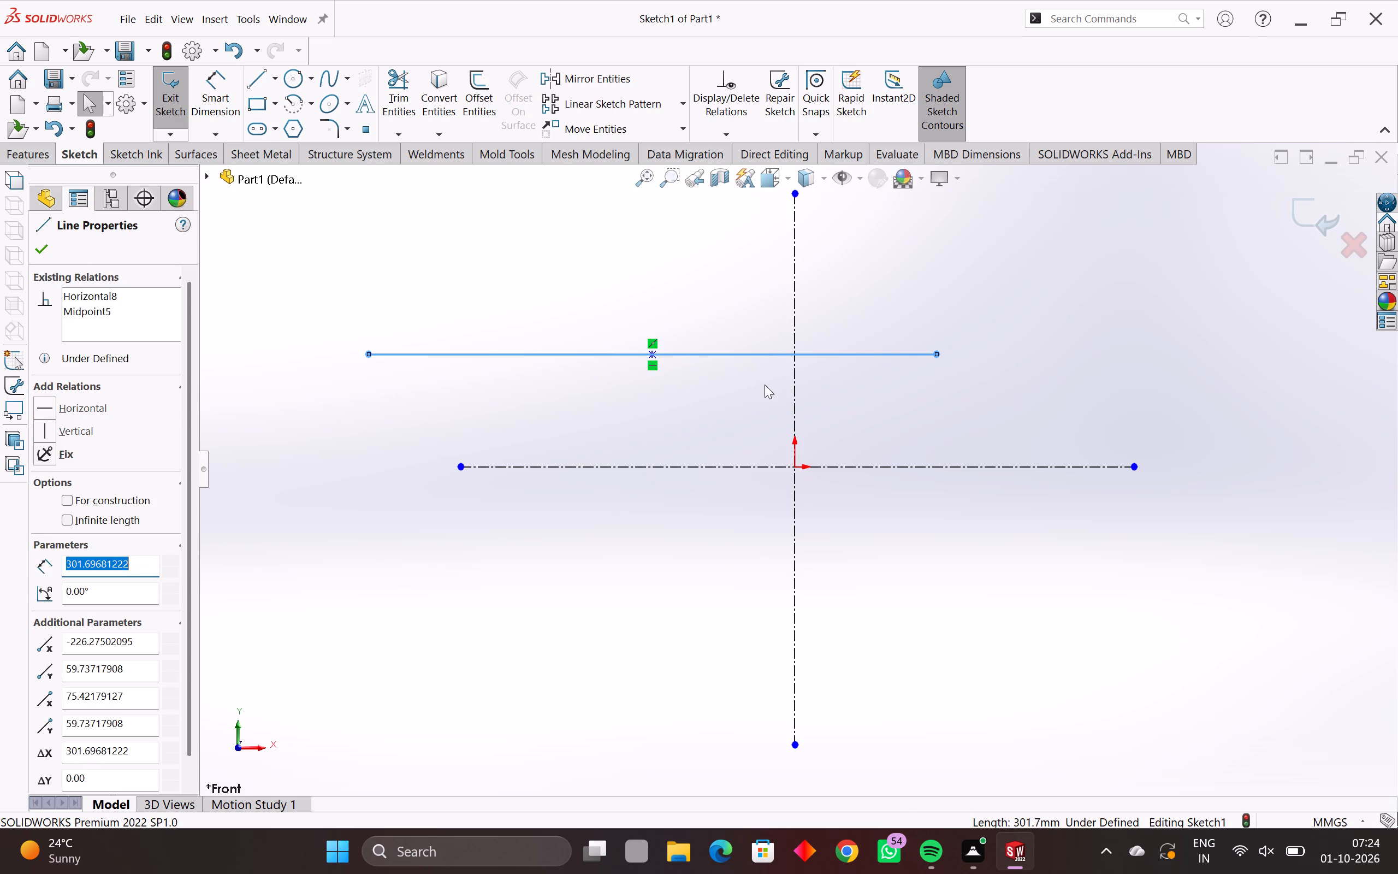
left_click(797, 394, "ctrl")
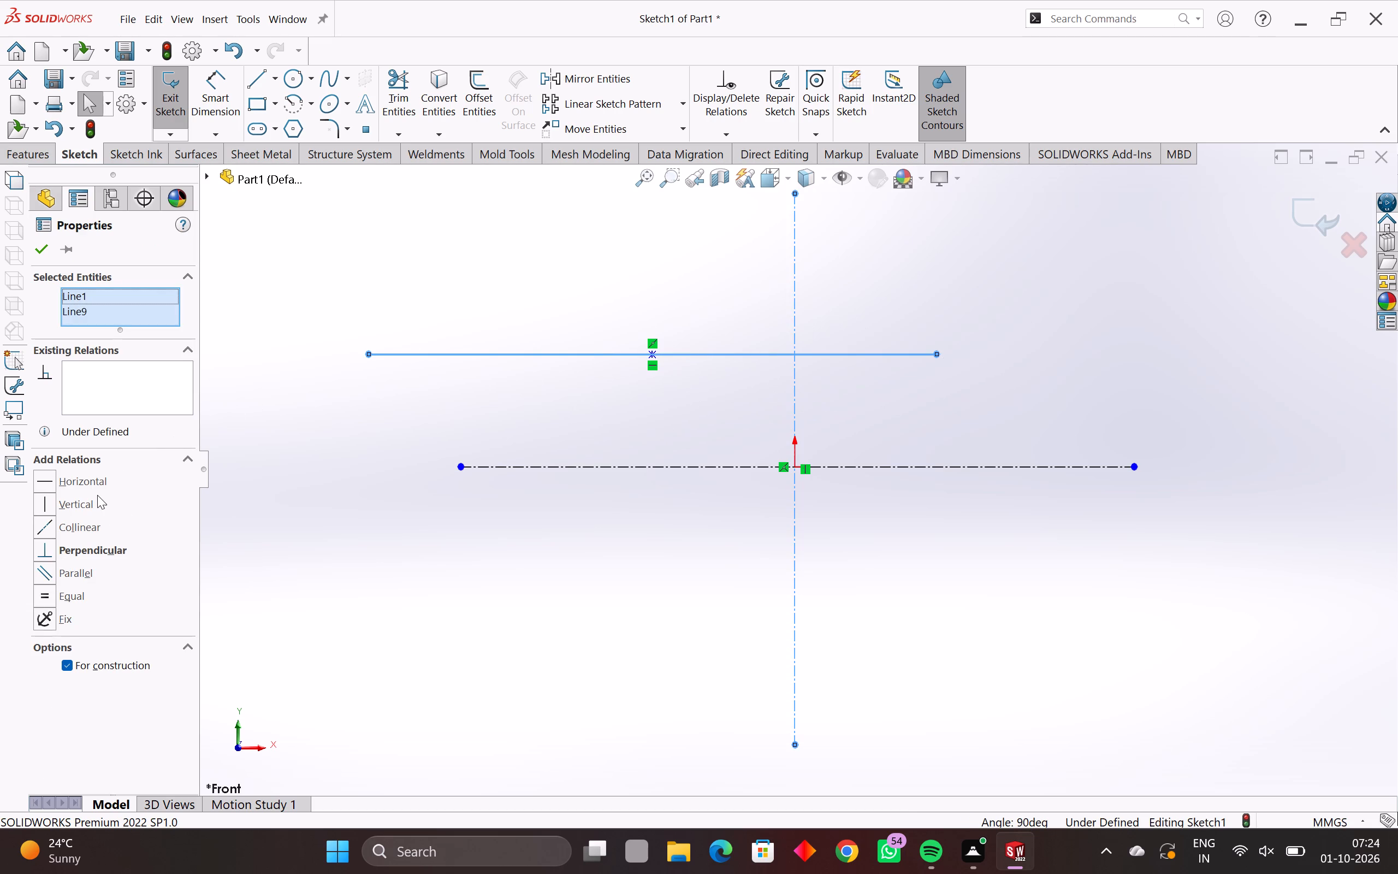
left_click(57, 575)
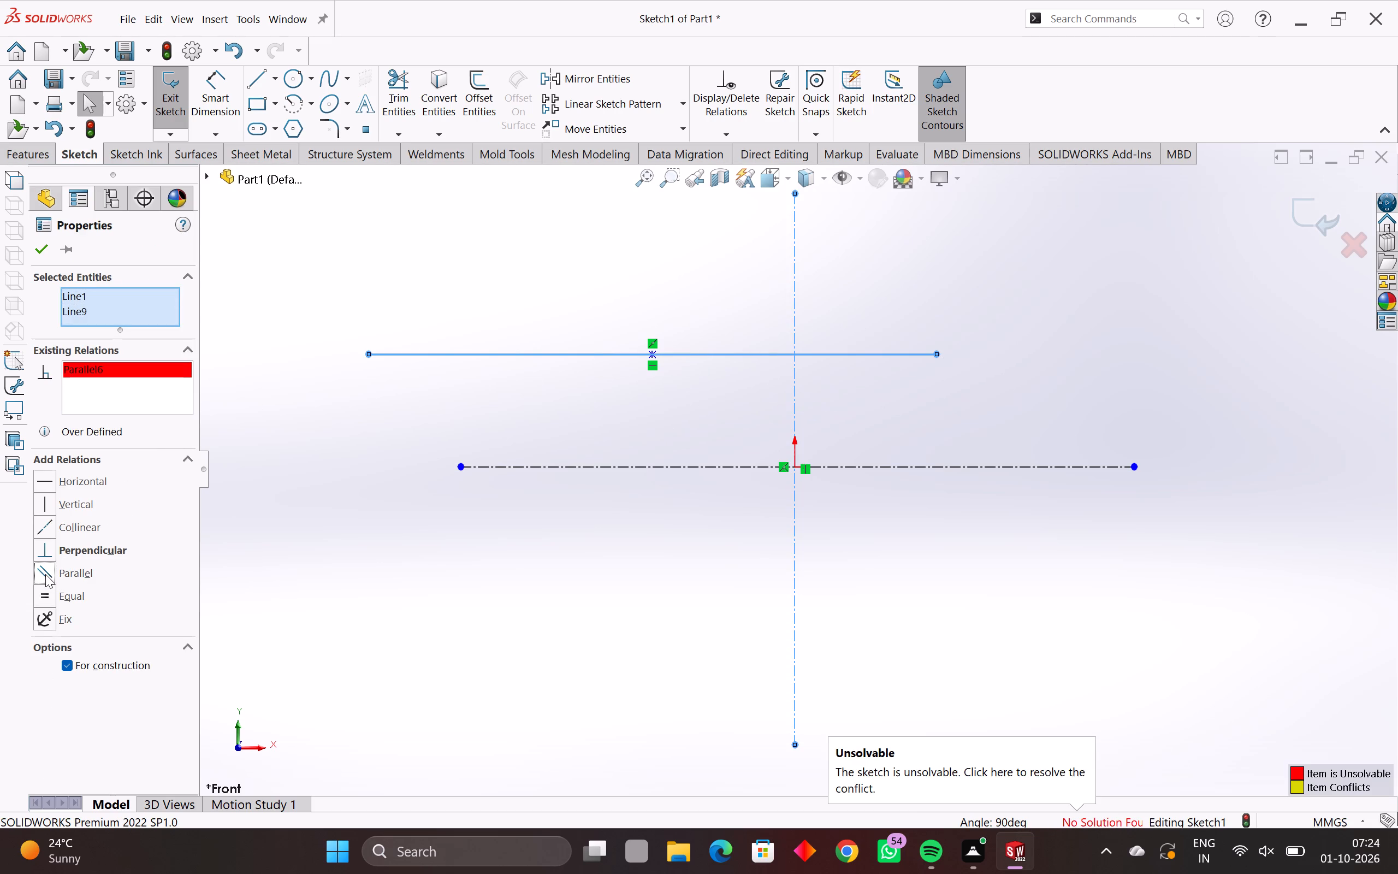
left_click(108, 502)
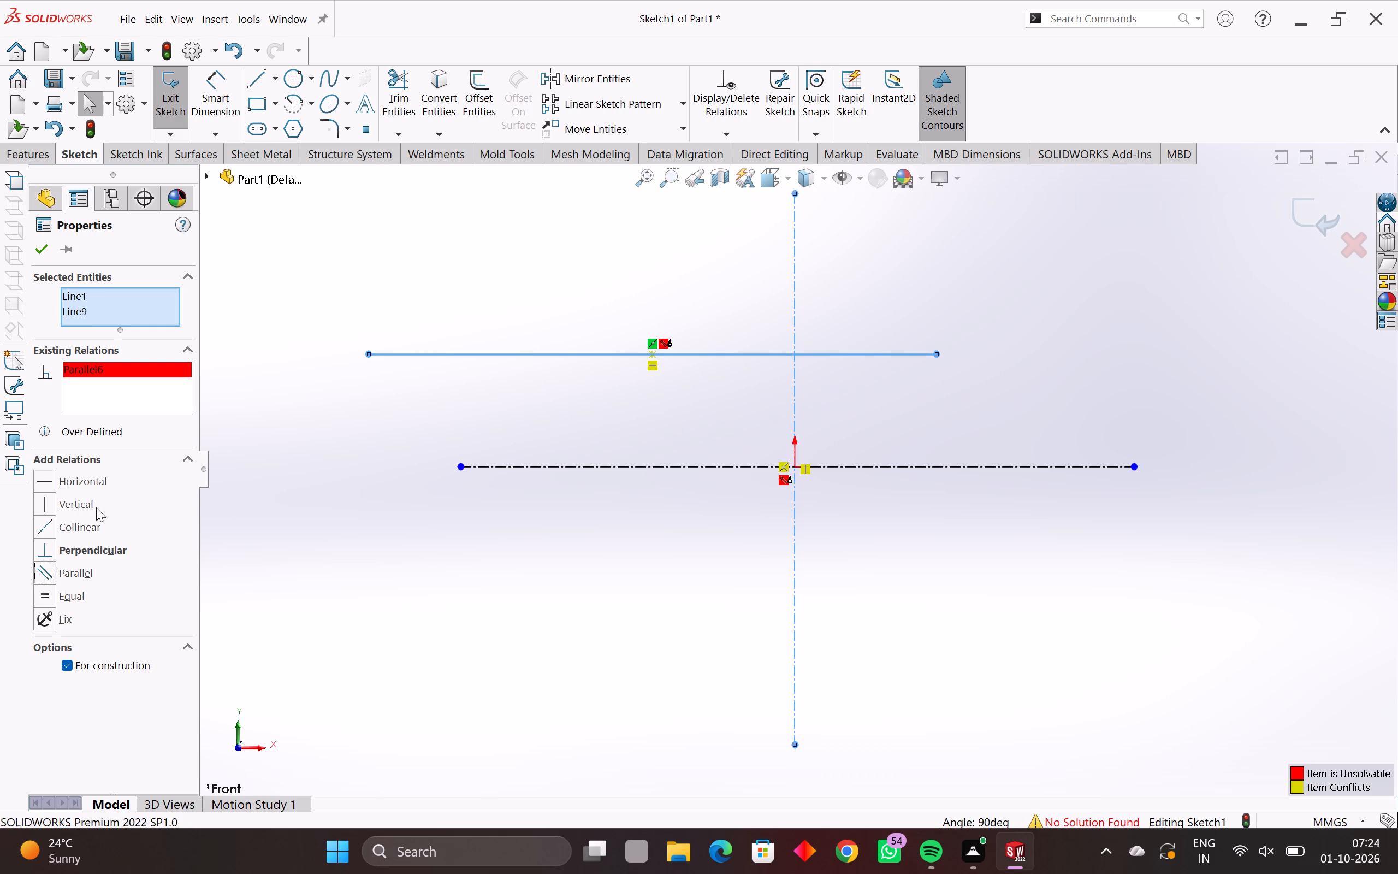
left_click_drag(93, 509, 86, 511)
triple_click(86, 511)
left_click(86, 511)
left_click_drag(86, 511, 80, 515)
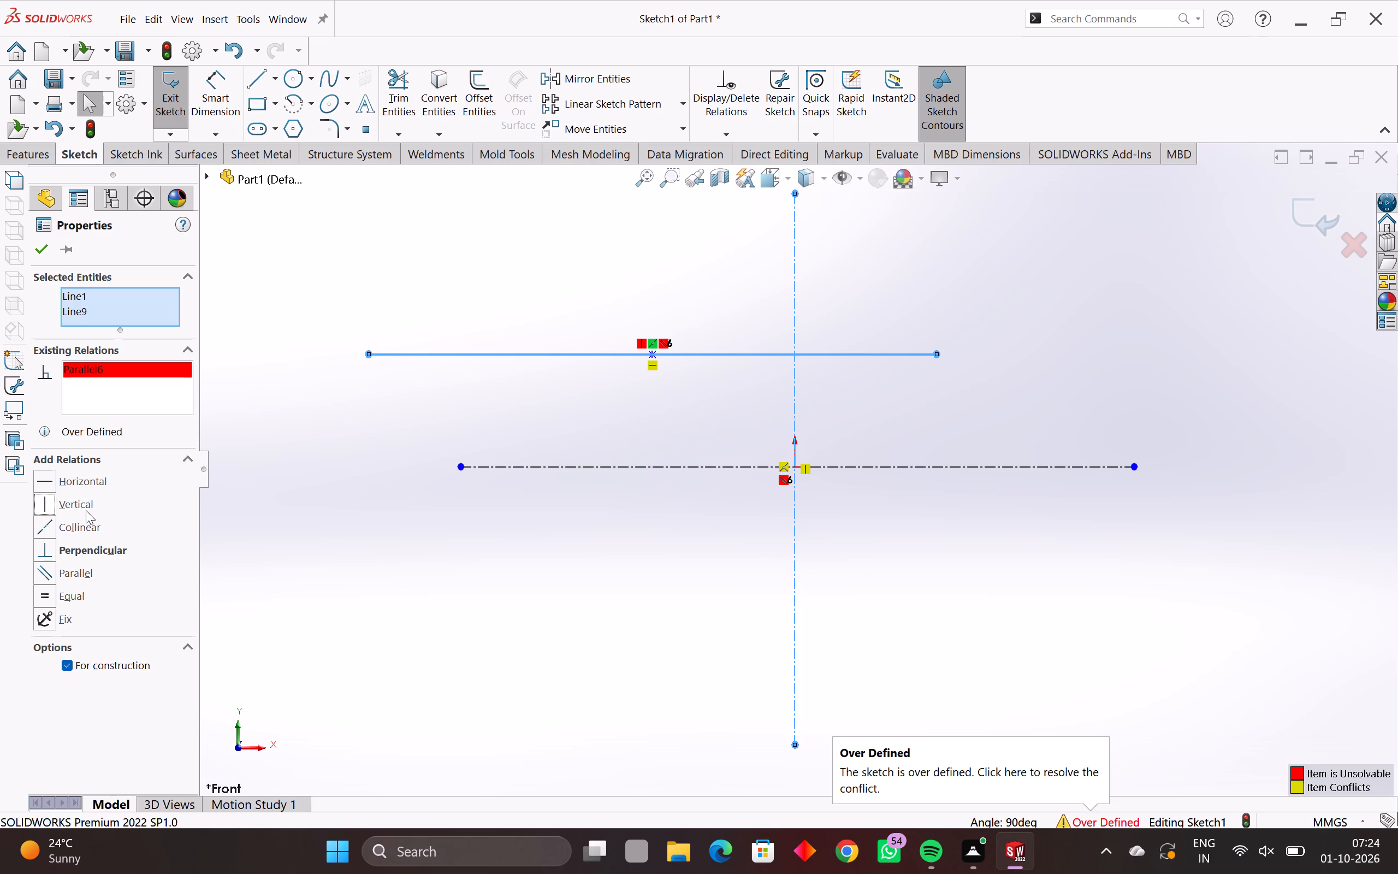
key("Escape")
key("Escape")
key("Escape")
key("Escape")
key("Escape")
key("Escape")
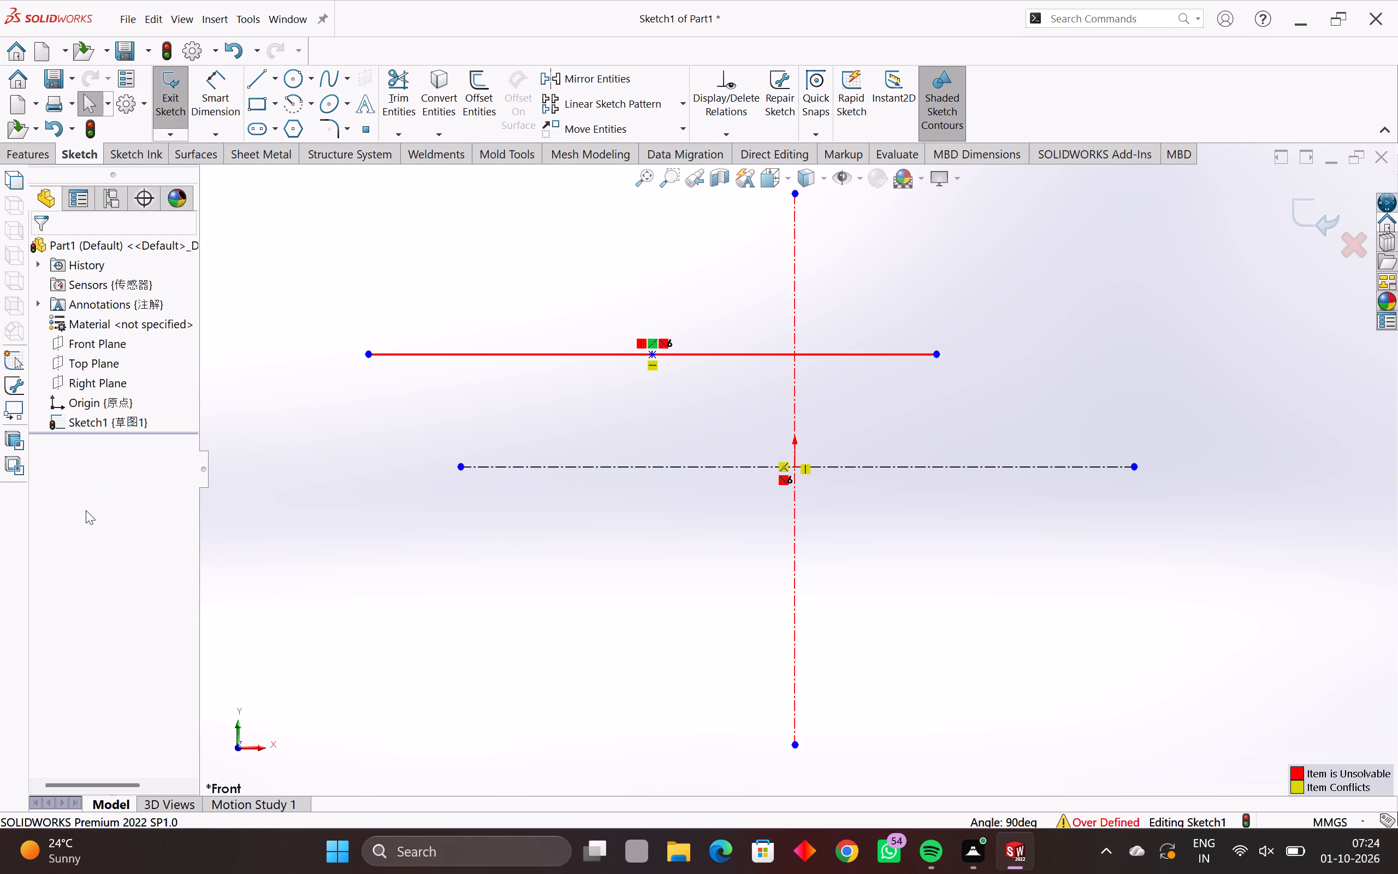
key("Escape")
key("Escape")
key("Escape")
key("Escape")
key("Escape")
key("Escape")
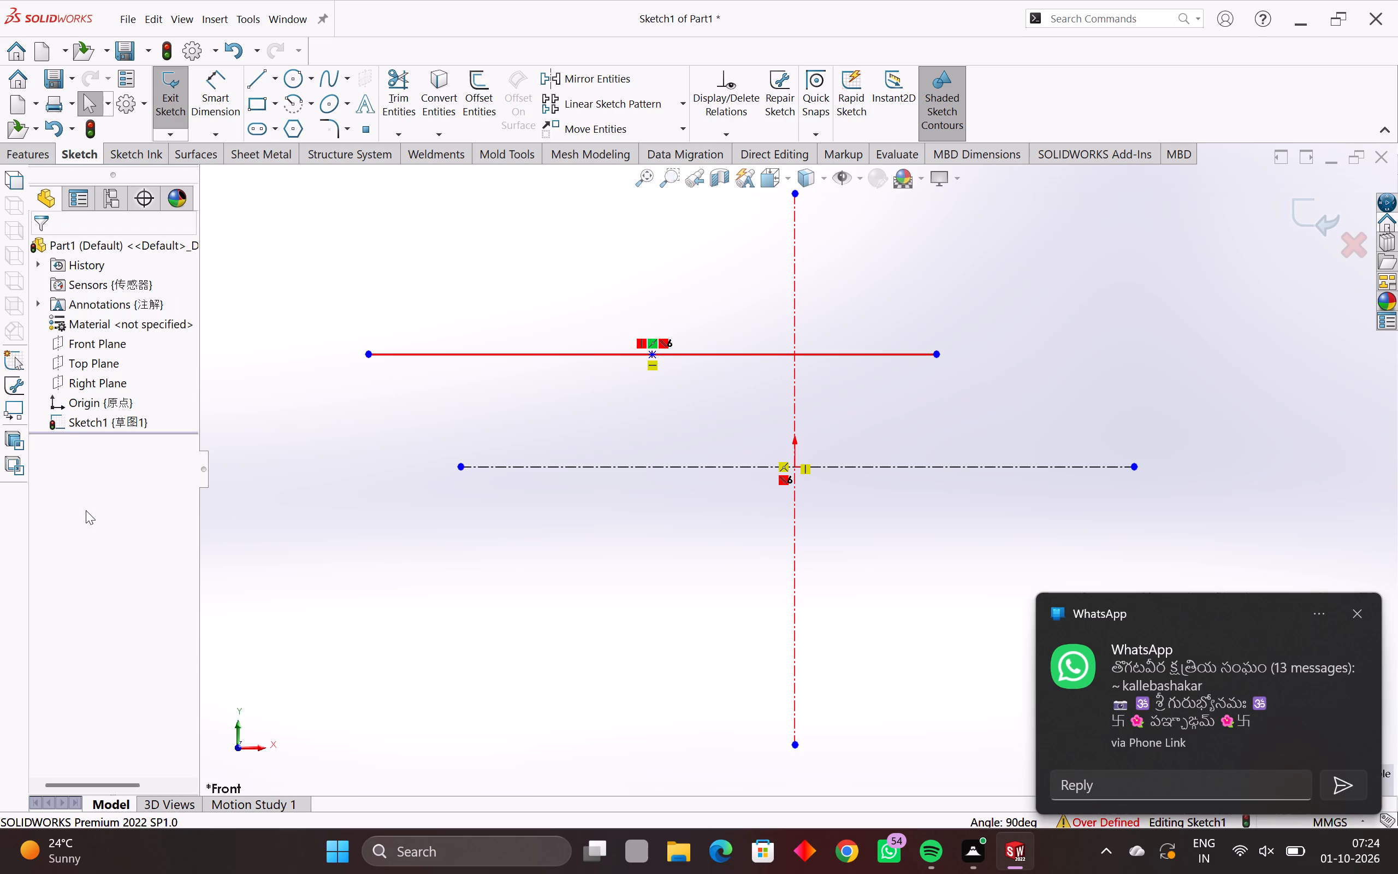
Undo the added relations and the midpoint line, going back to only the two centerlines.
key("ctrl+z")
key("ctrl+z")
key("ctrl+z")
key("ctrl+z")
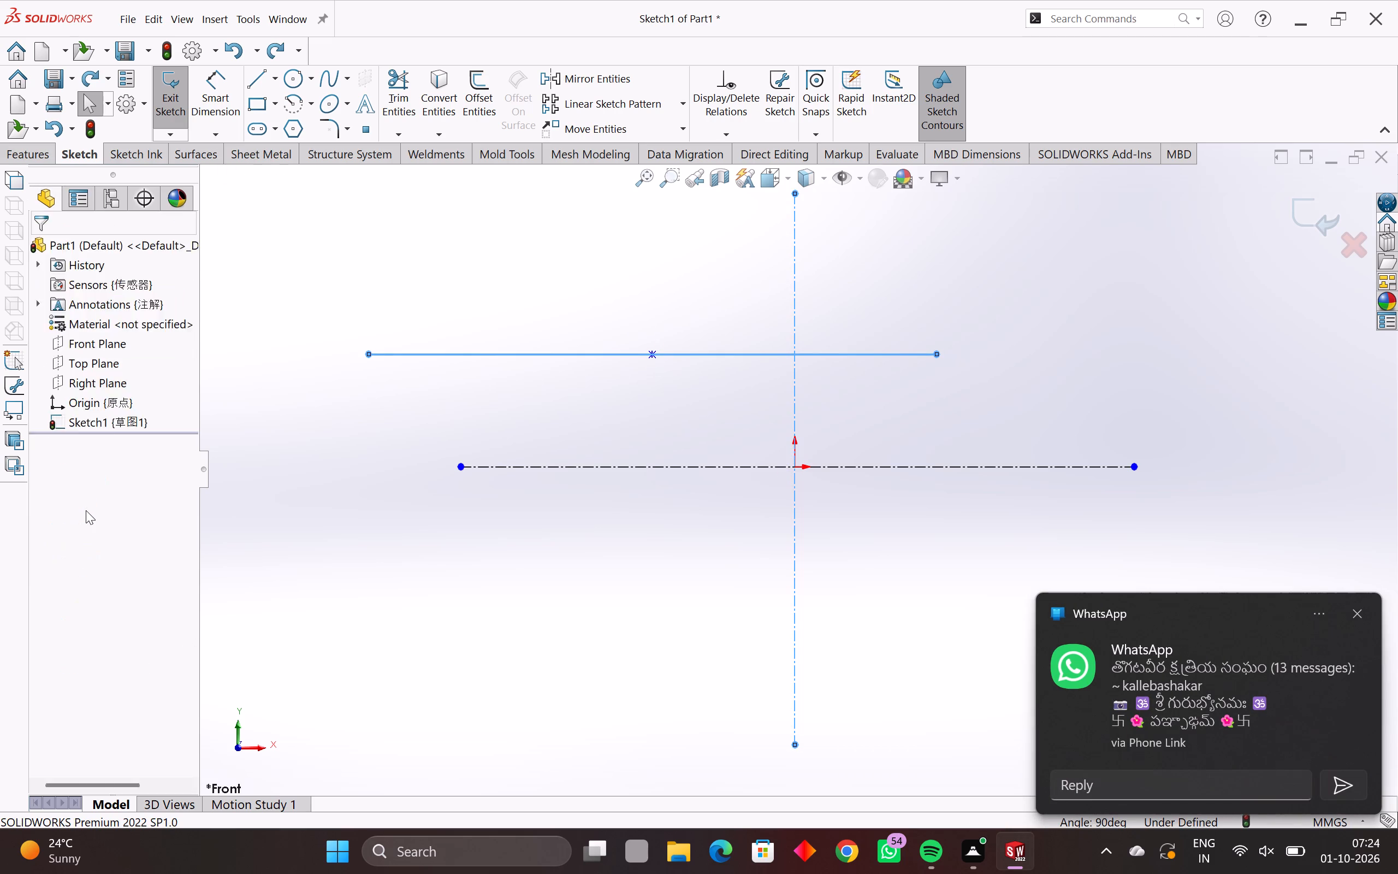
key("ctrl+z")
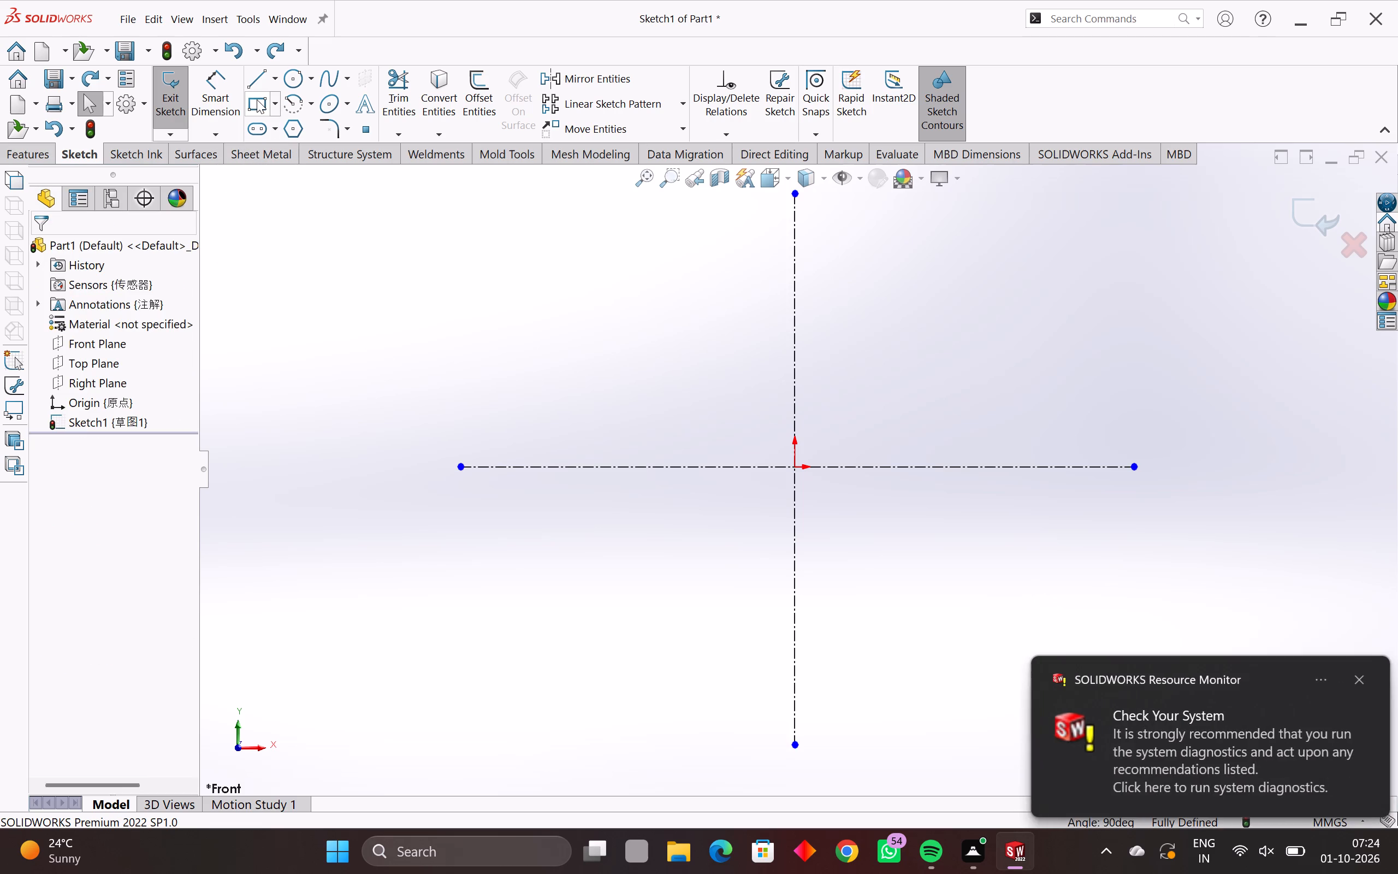
Sketch a horizontal line about 118 mm long, about 36 mm above the horizontal centerline and crossing the vertical centerline.
left_click(258, 68)
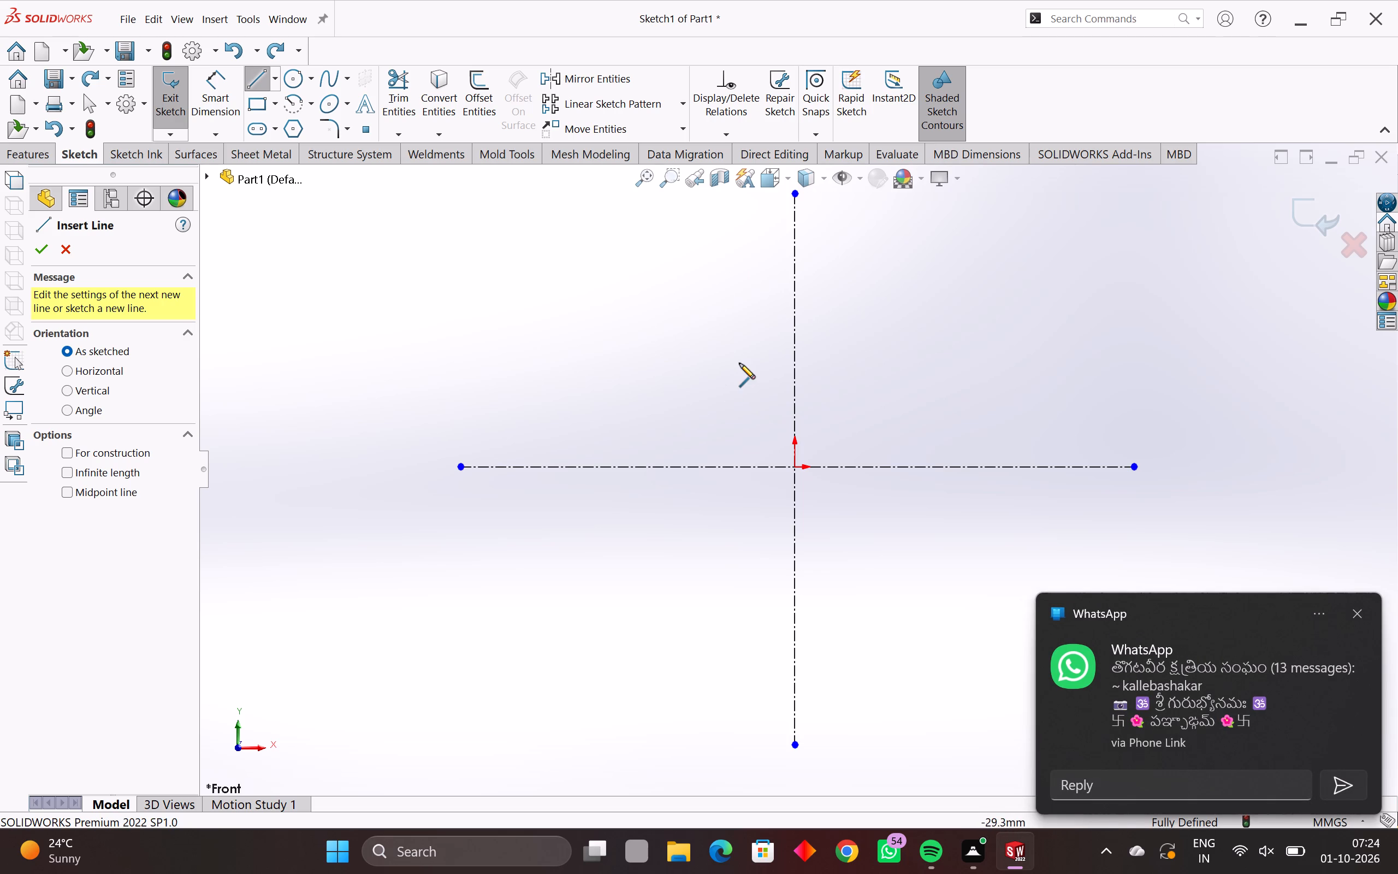
left_click(722, 399)
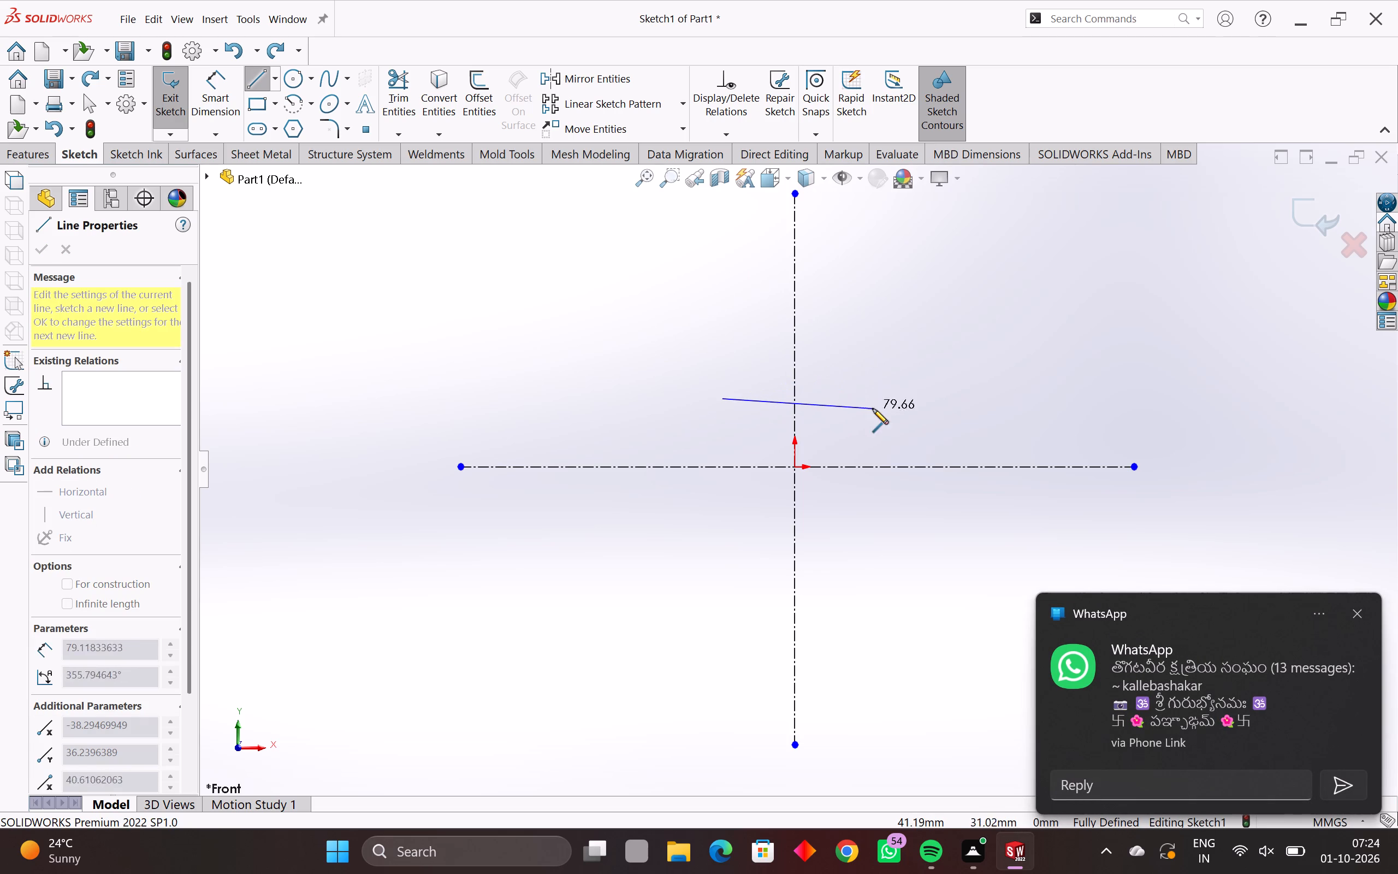
left_click(945, 399)
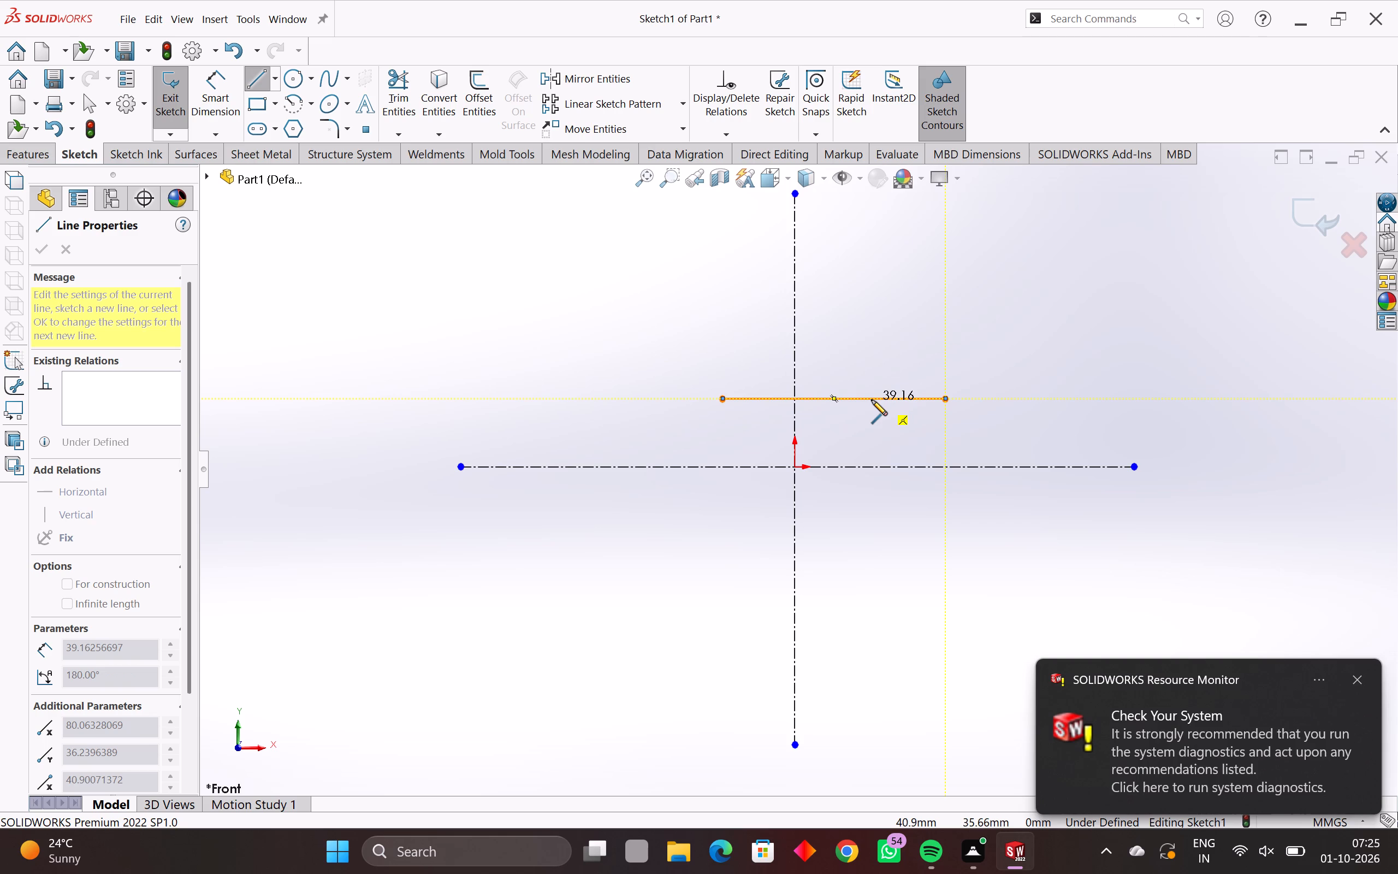
key("Escape")
key("Escape")
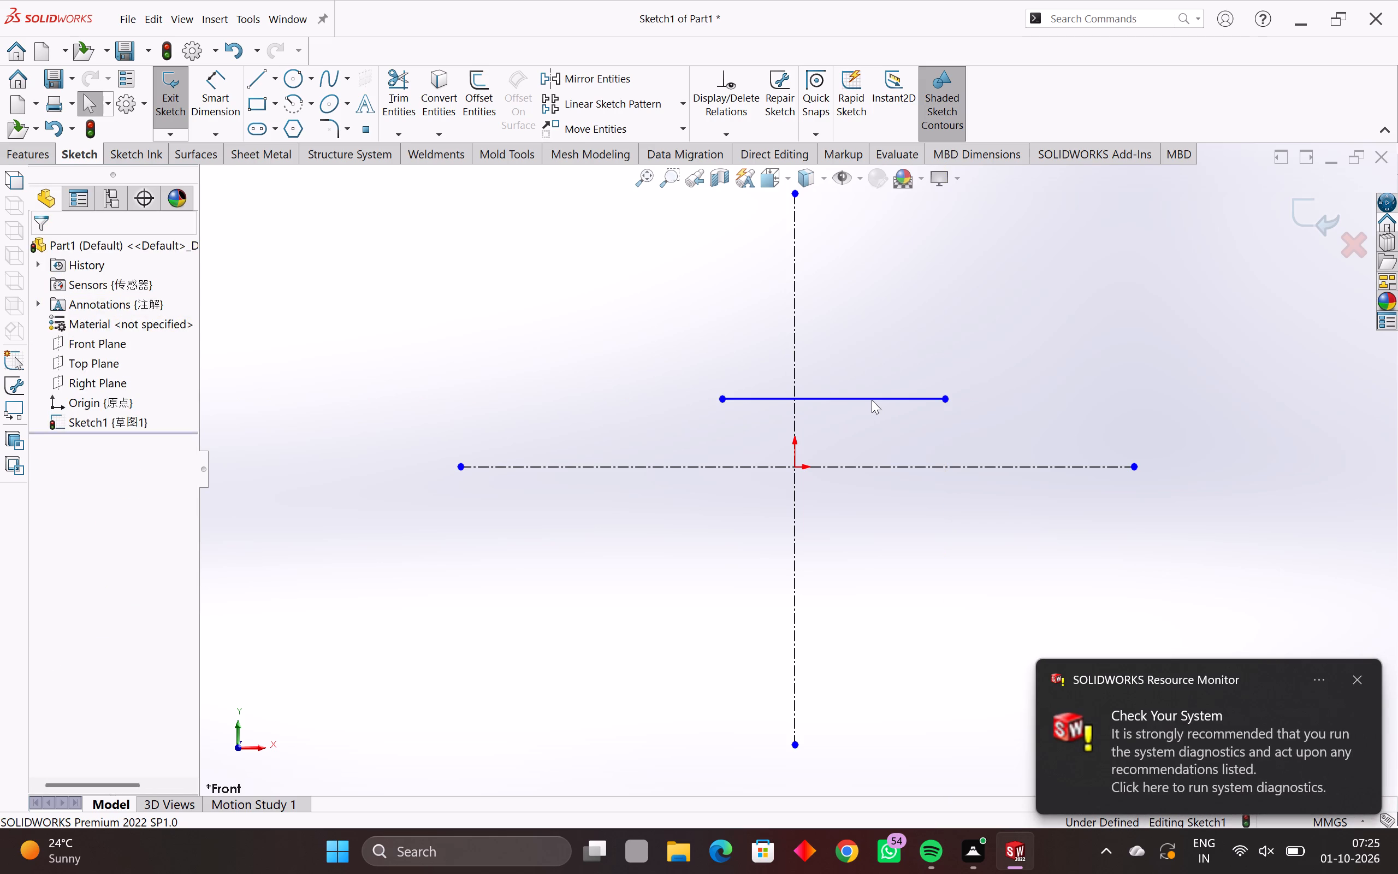
Dimension the new horizontal line's length and set it to 78 mm, placing the dimension above the line.
left_click(868, 400)
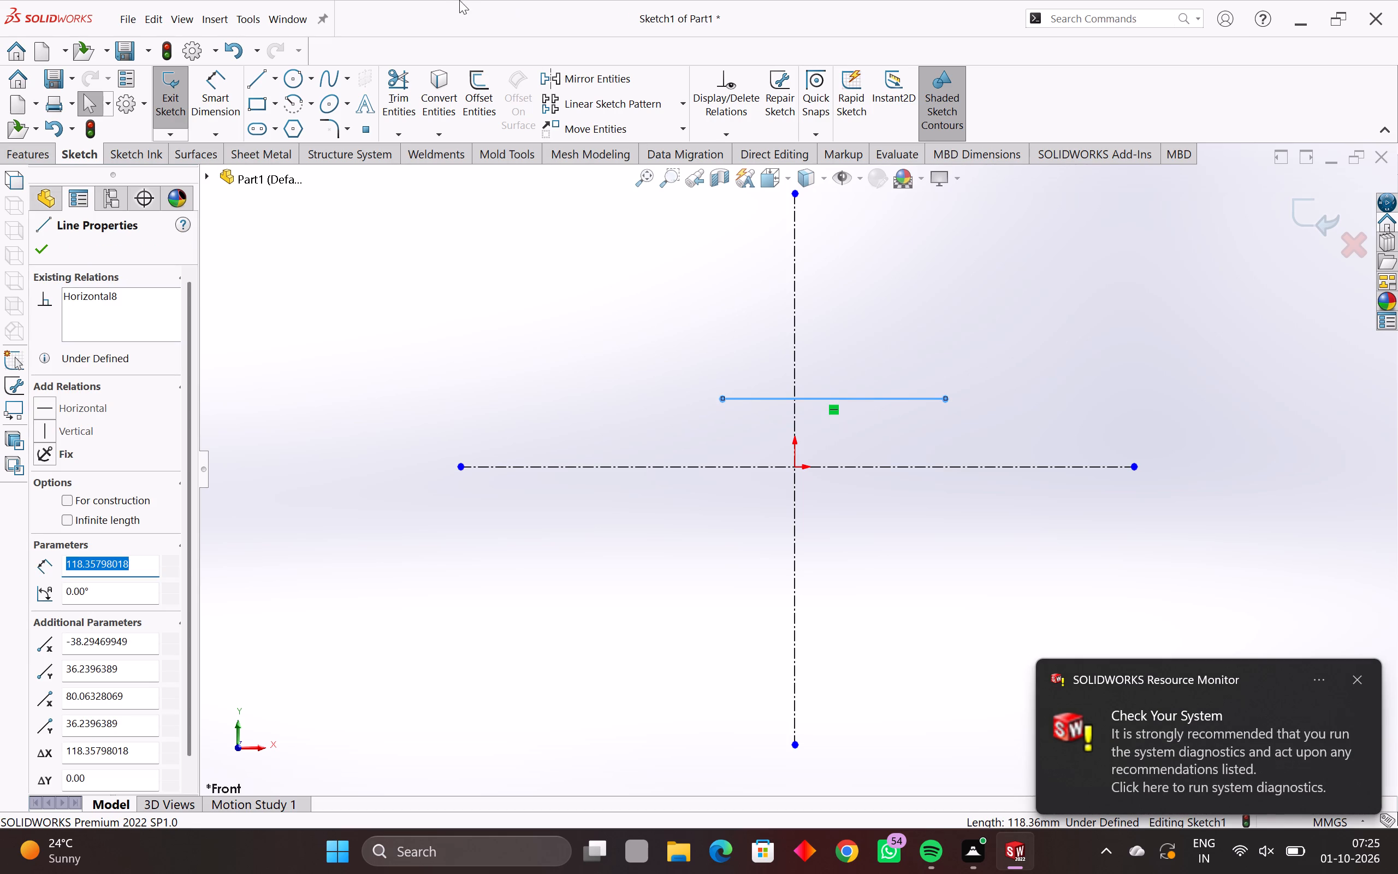
left_click(222, 79)
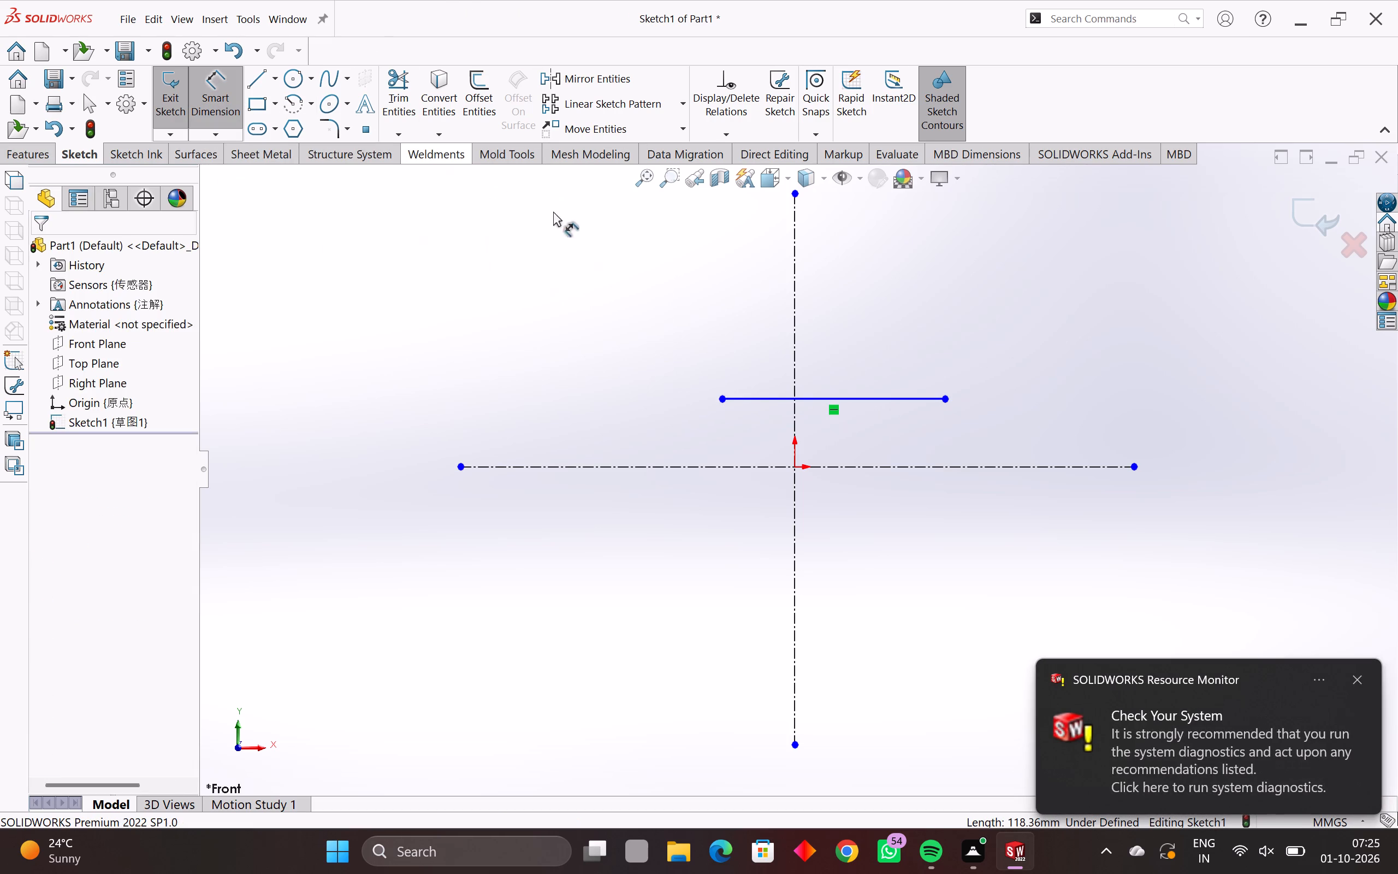
left_click(728, 401)
left_click(731, 328)
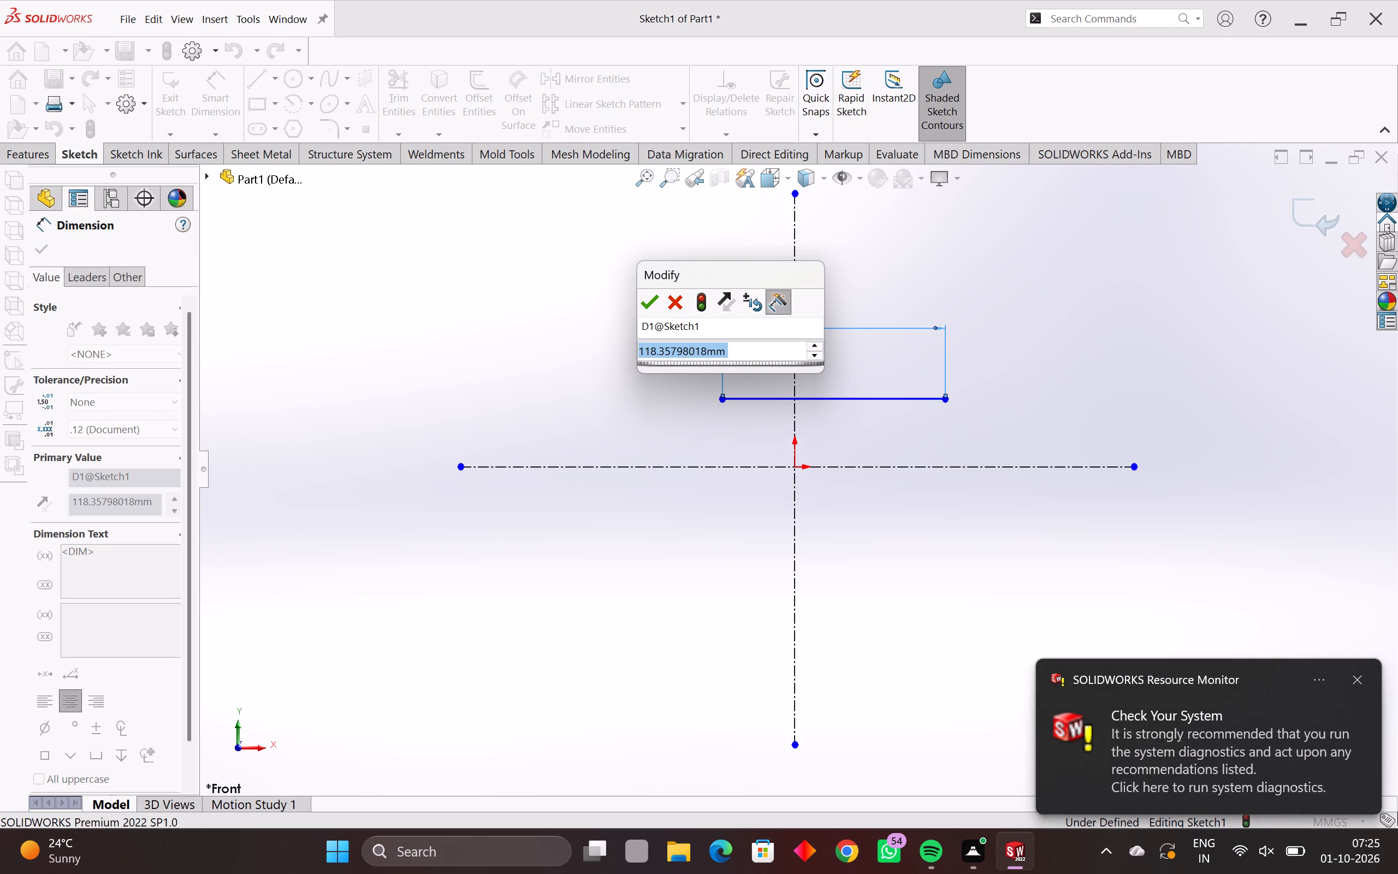
type("78")
key("Return")
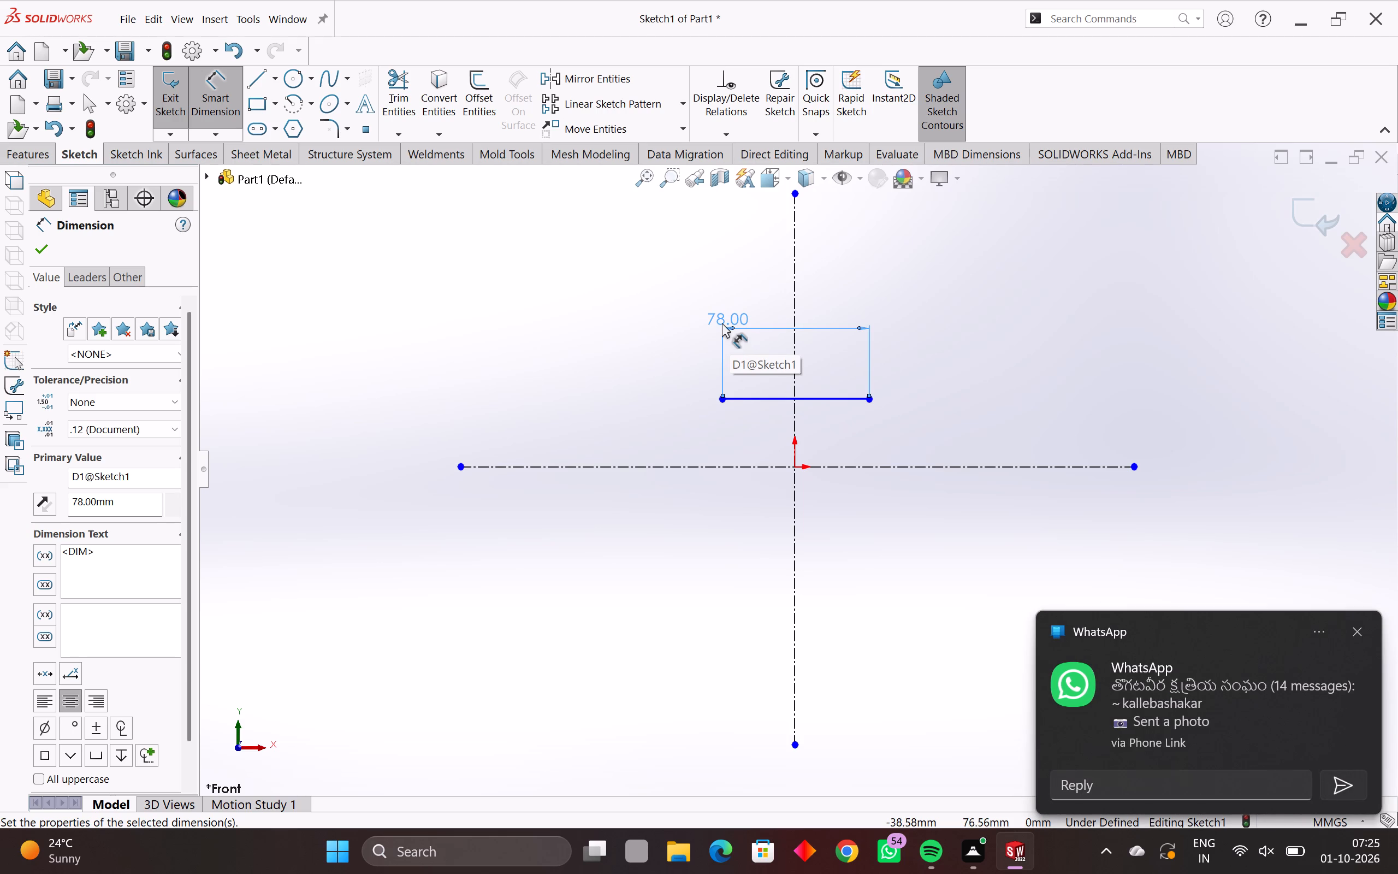
left_click(811, 303)
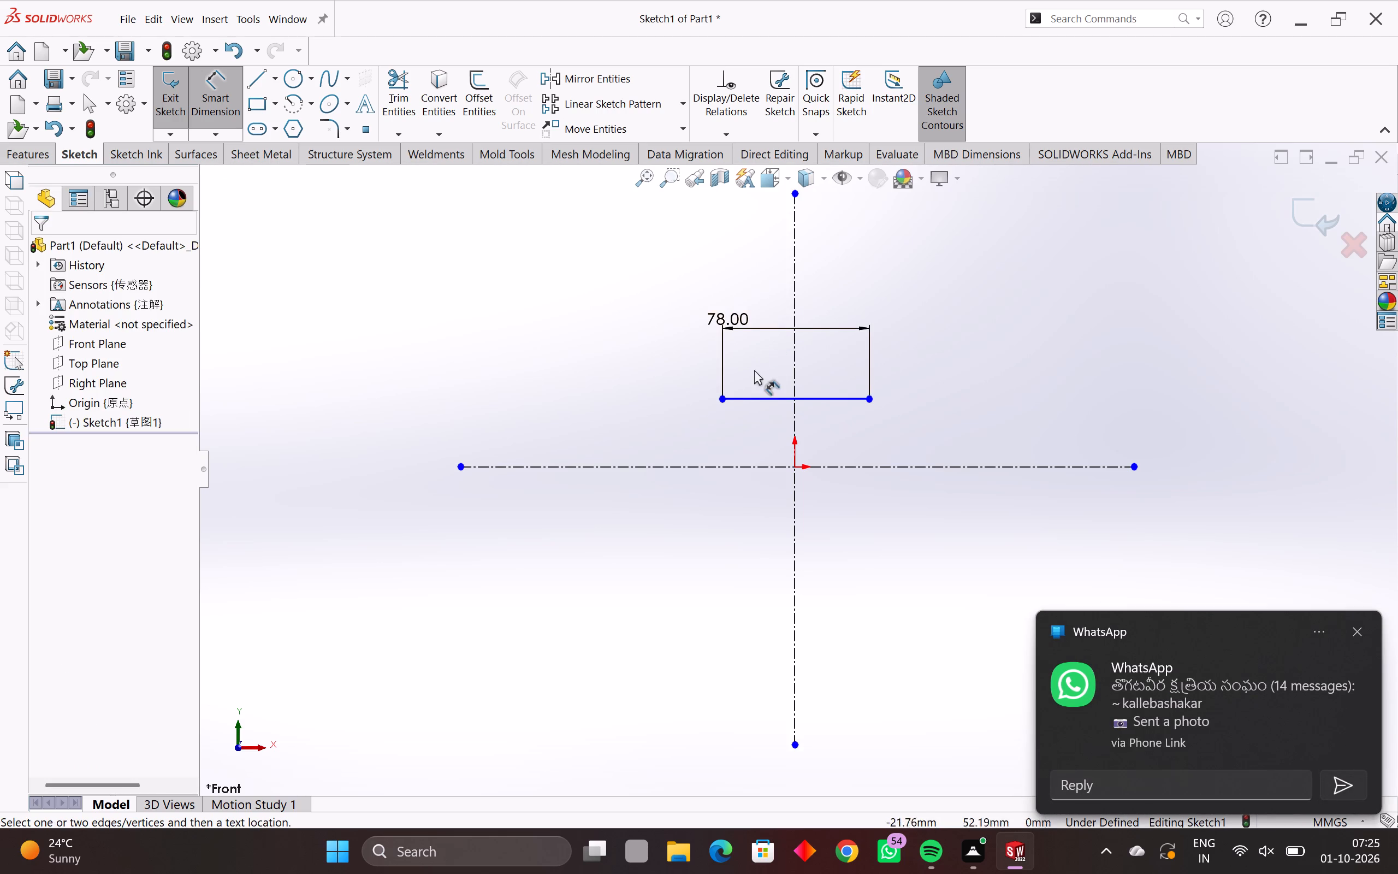
left_click(926, 284)
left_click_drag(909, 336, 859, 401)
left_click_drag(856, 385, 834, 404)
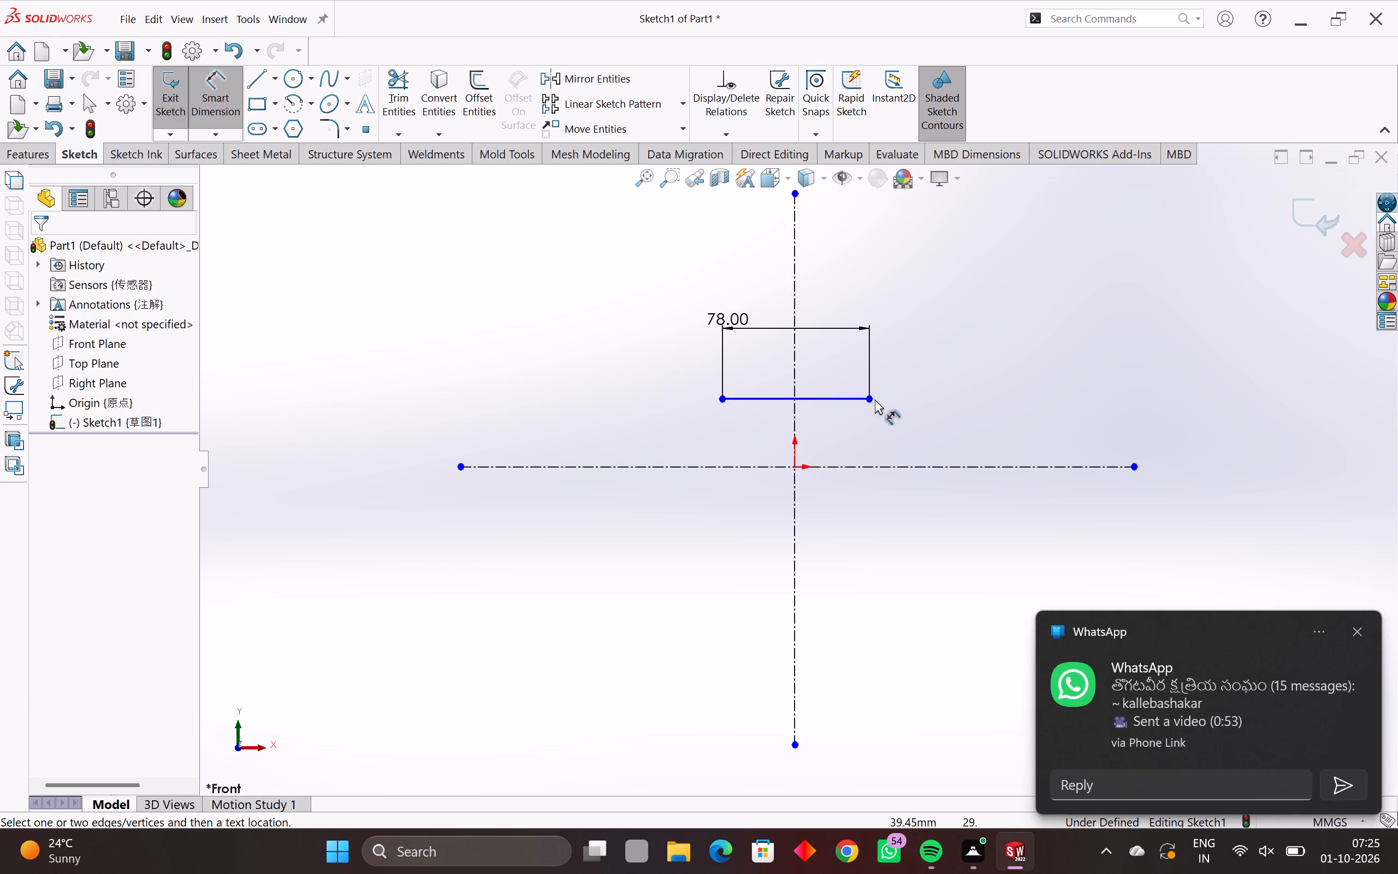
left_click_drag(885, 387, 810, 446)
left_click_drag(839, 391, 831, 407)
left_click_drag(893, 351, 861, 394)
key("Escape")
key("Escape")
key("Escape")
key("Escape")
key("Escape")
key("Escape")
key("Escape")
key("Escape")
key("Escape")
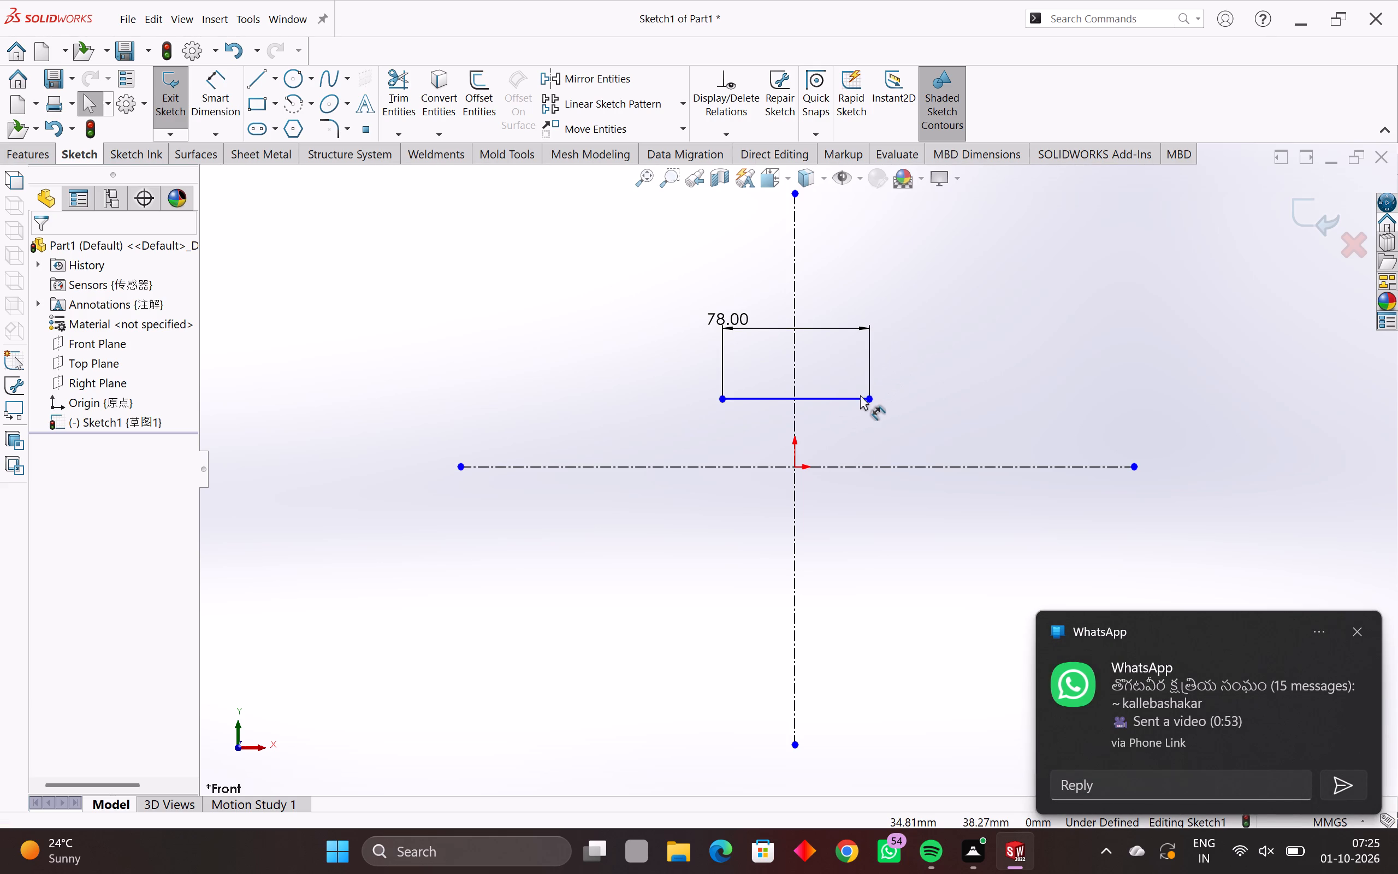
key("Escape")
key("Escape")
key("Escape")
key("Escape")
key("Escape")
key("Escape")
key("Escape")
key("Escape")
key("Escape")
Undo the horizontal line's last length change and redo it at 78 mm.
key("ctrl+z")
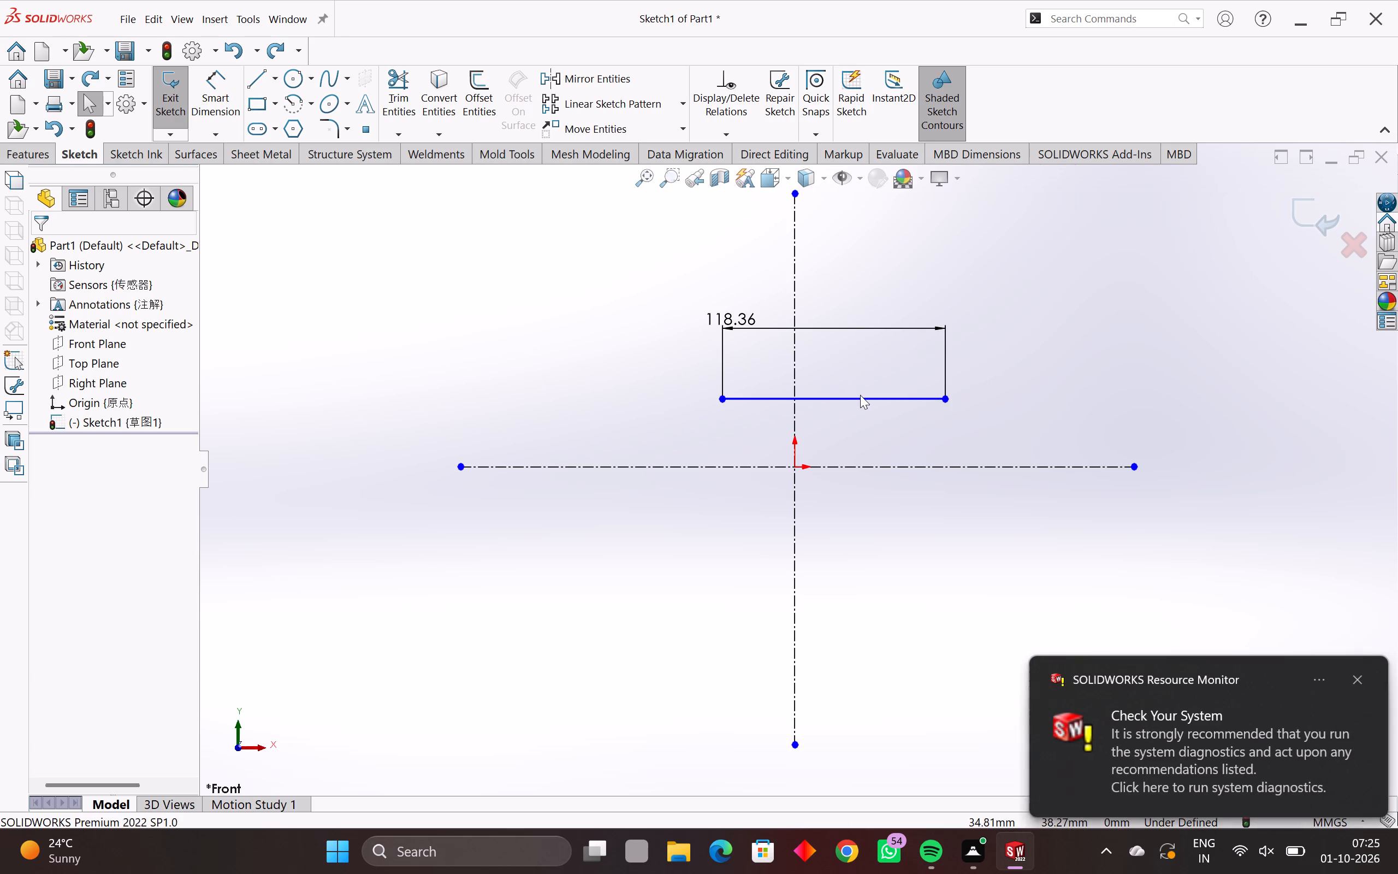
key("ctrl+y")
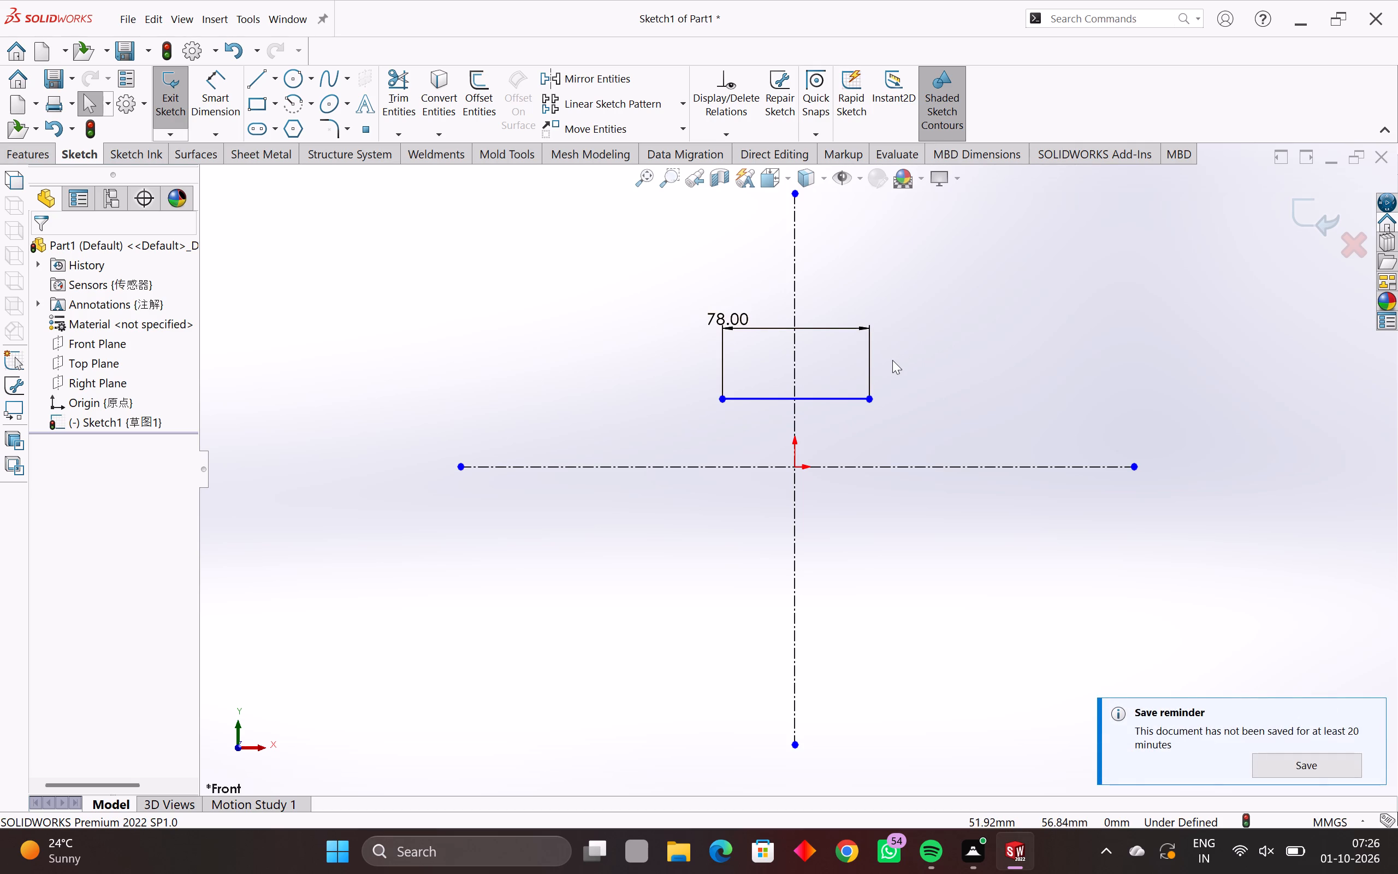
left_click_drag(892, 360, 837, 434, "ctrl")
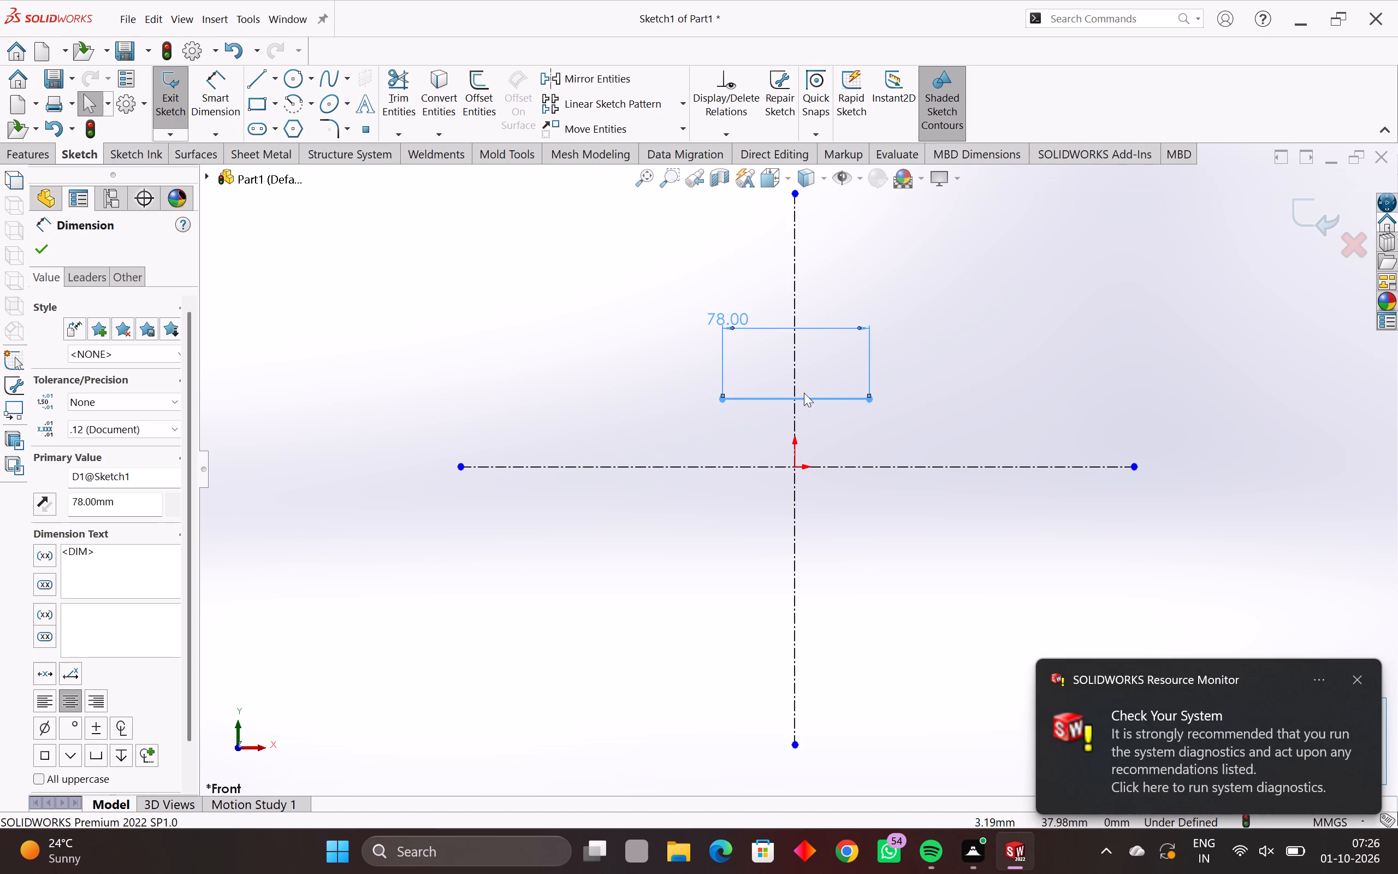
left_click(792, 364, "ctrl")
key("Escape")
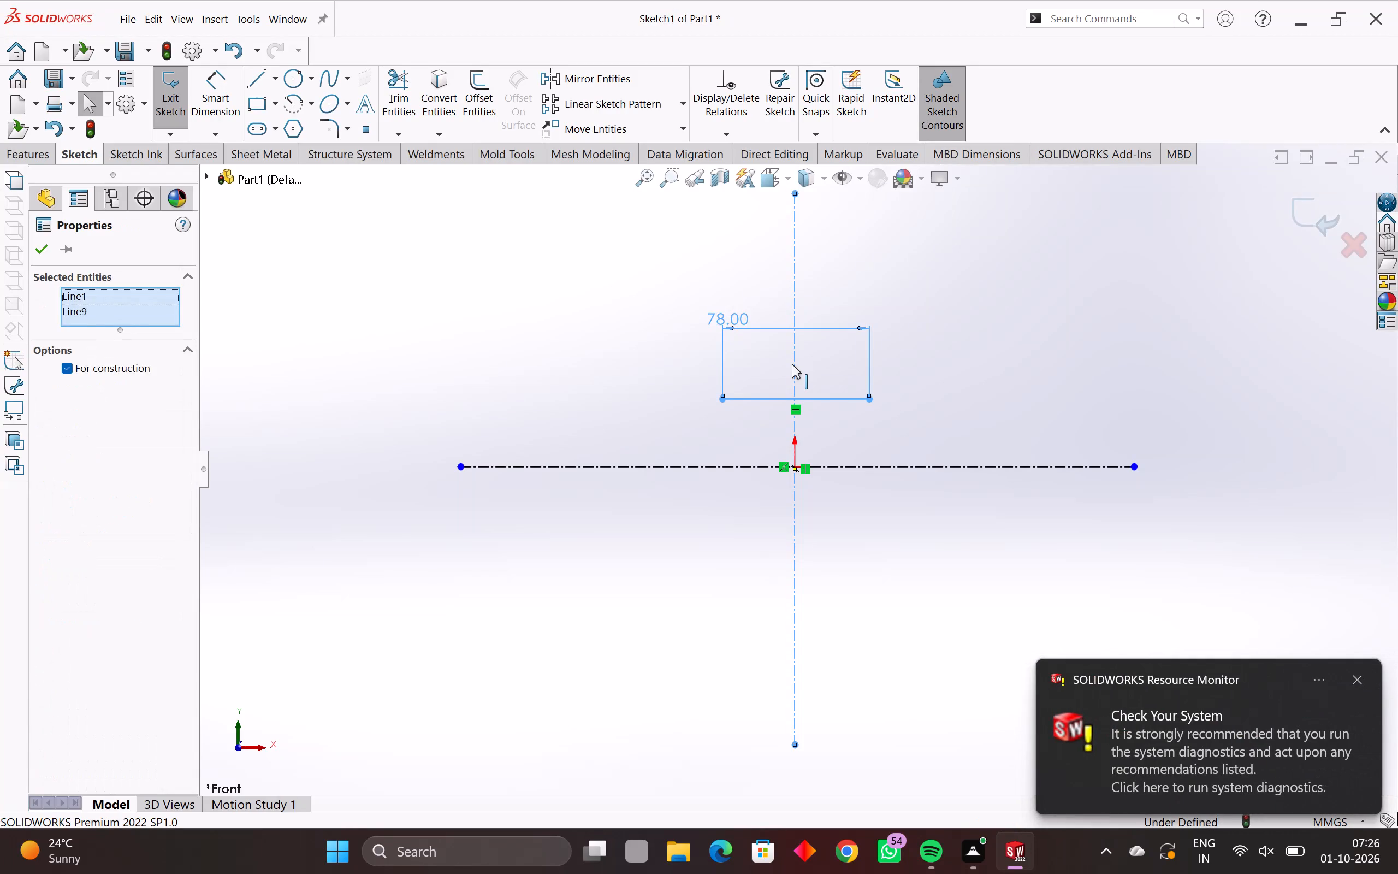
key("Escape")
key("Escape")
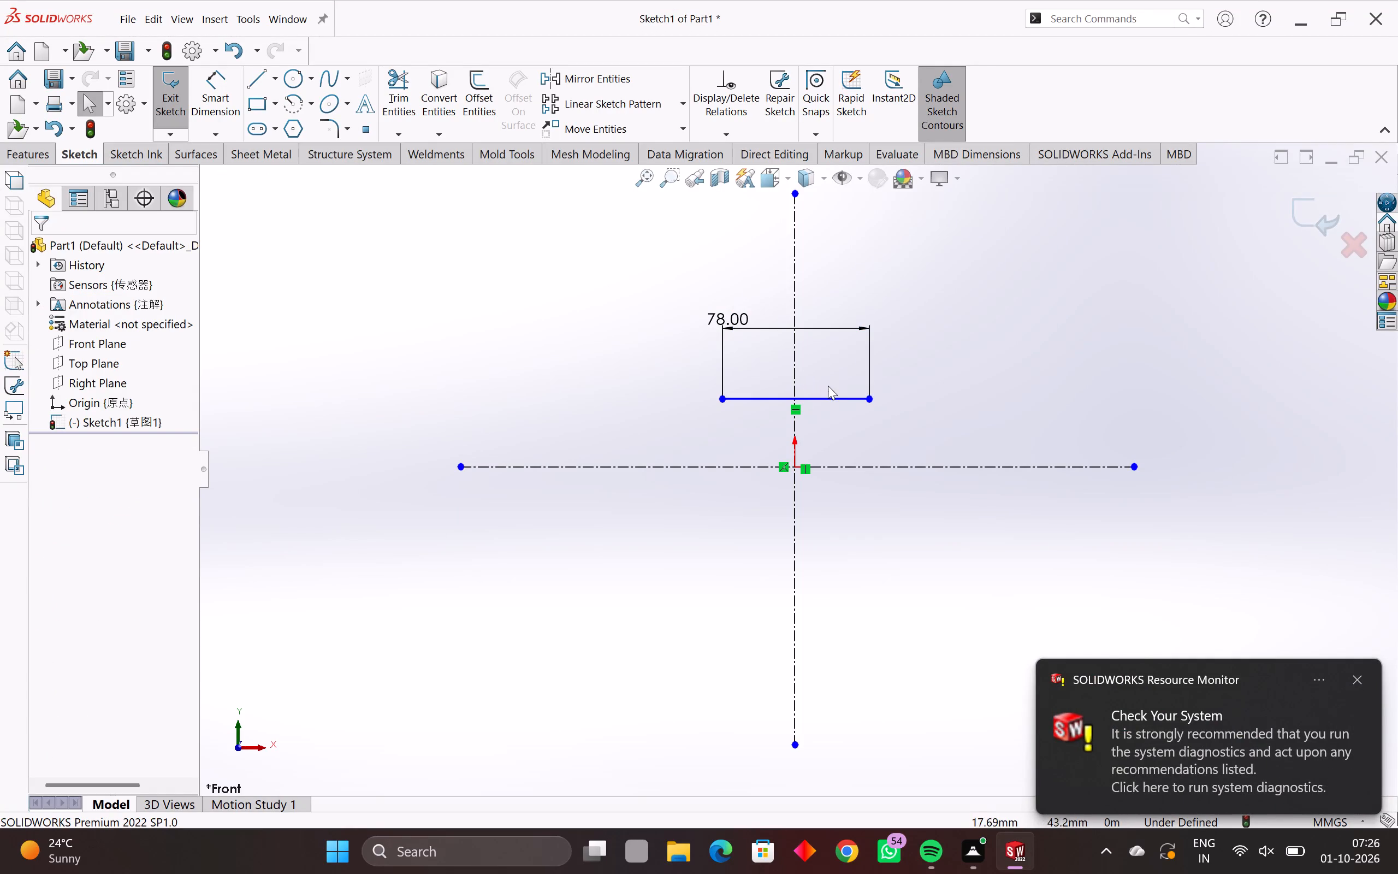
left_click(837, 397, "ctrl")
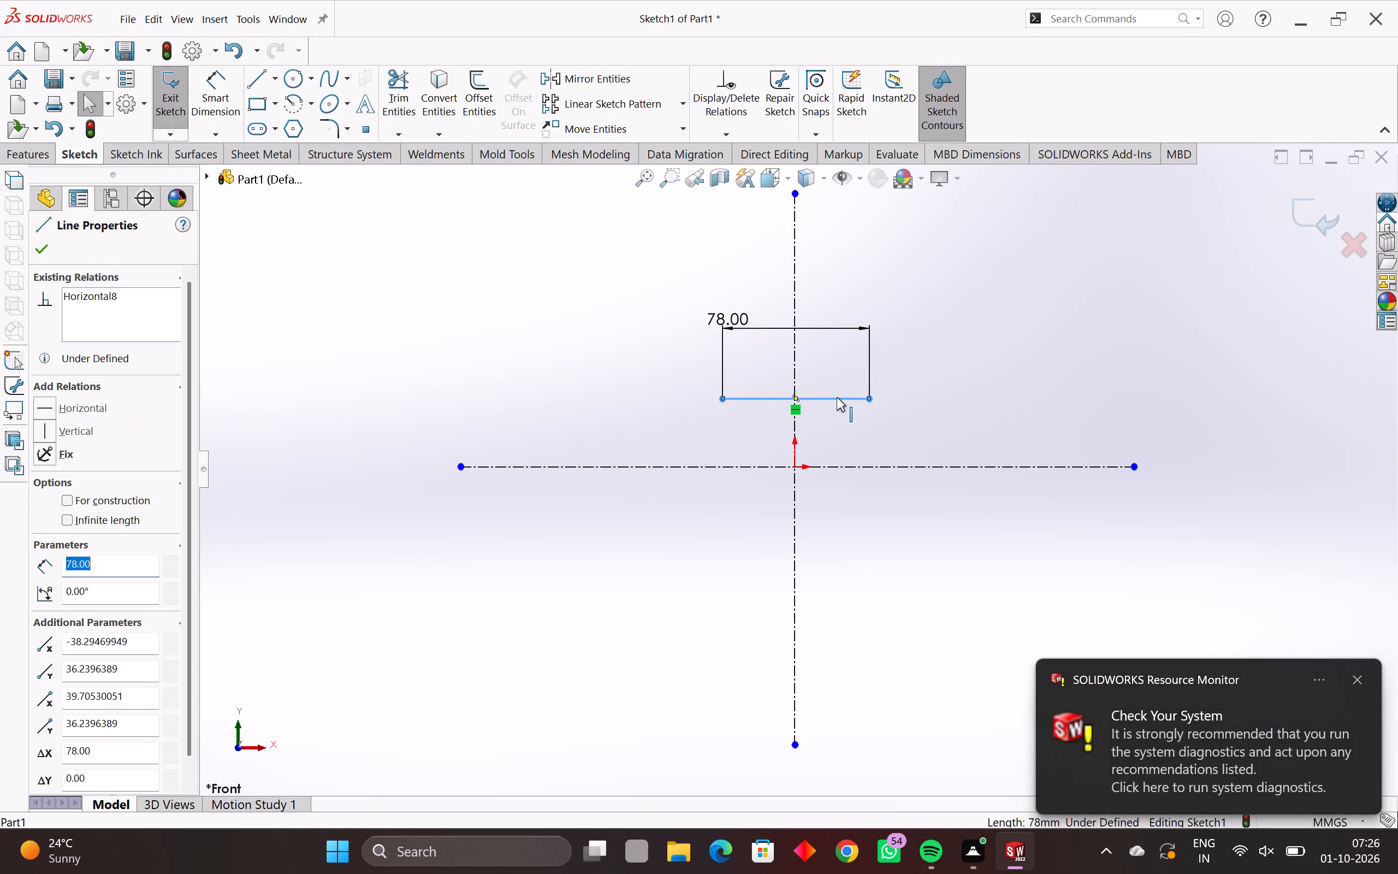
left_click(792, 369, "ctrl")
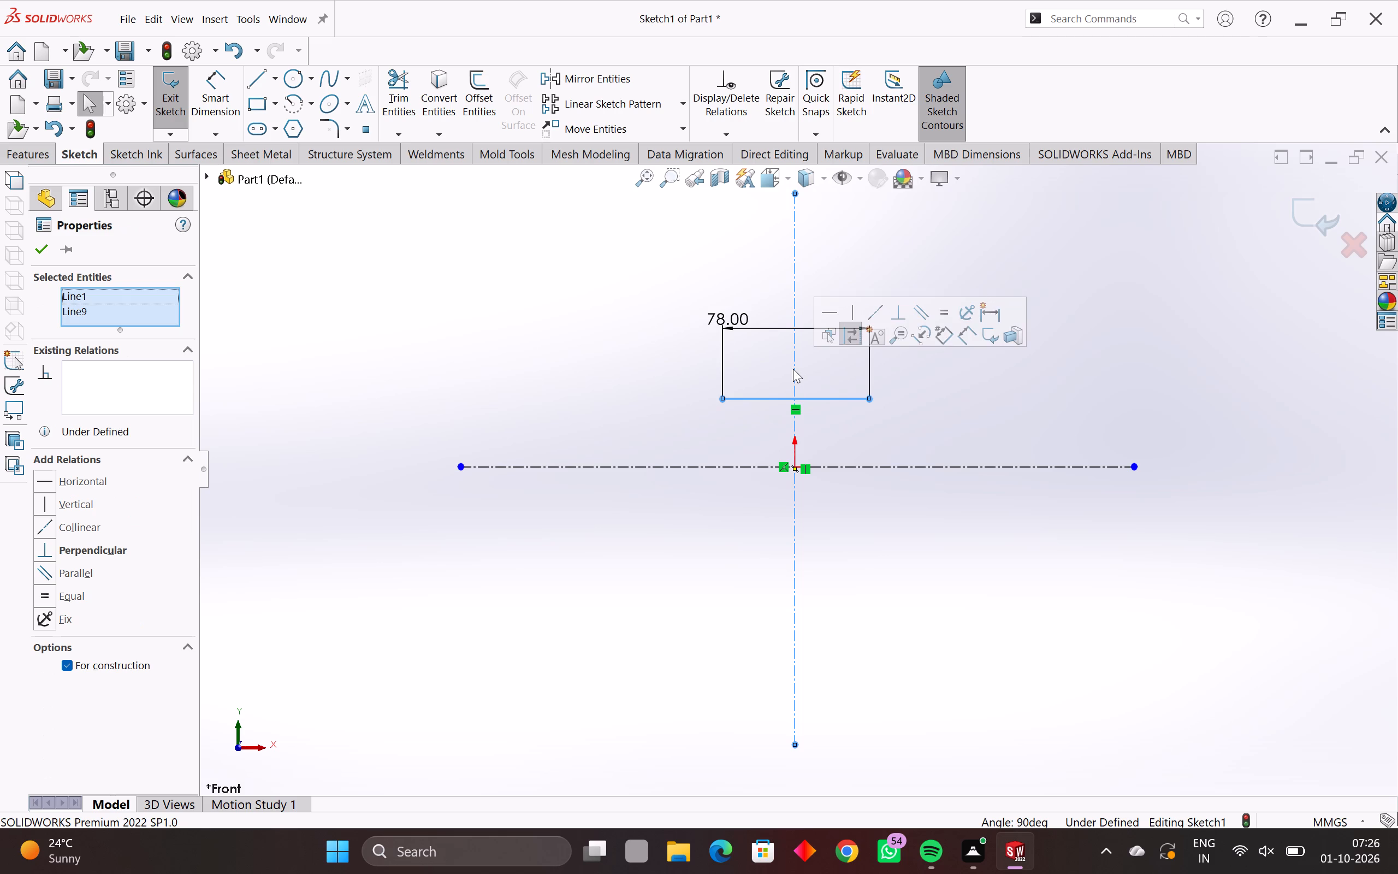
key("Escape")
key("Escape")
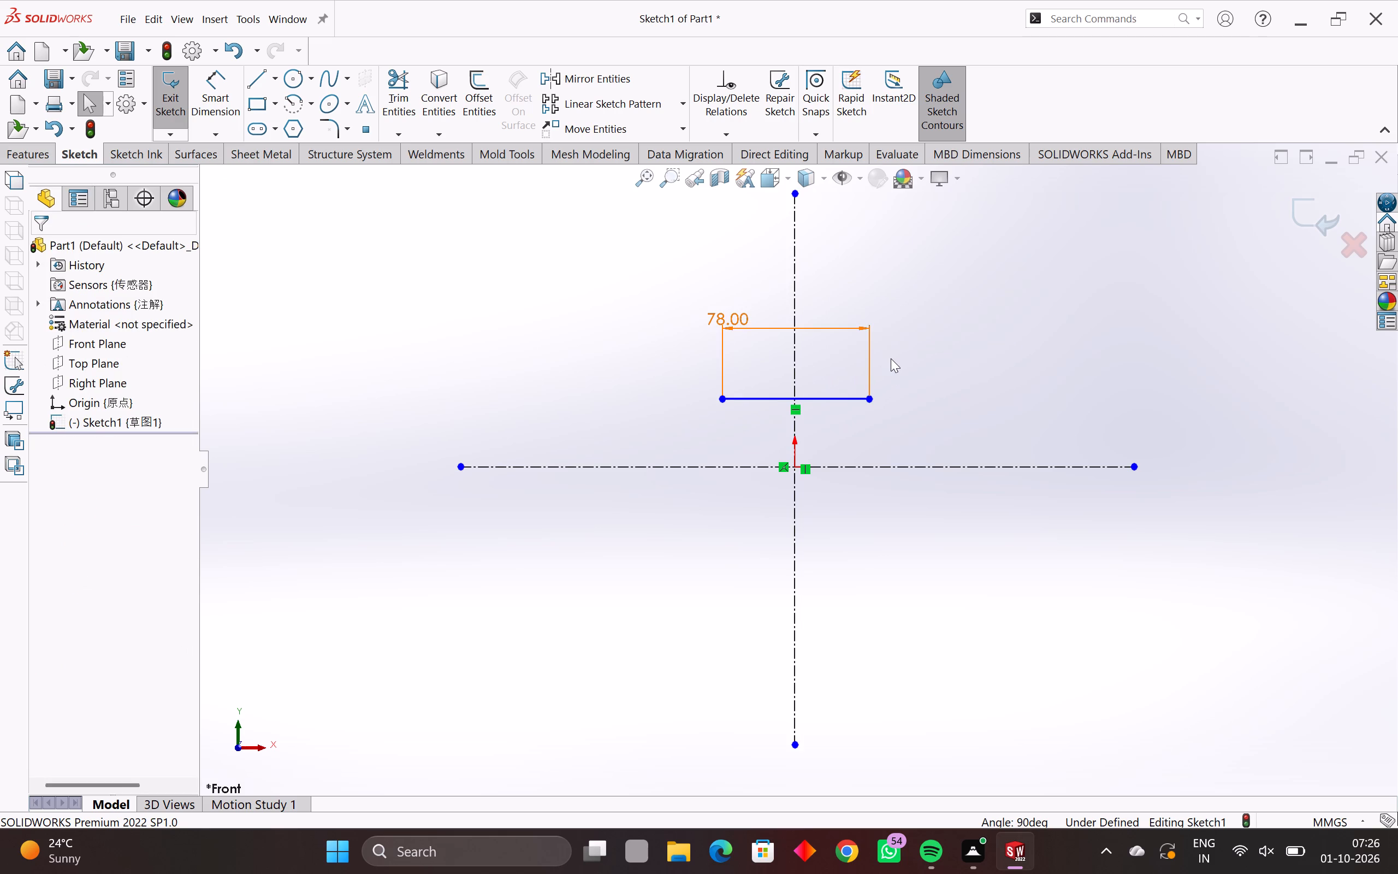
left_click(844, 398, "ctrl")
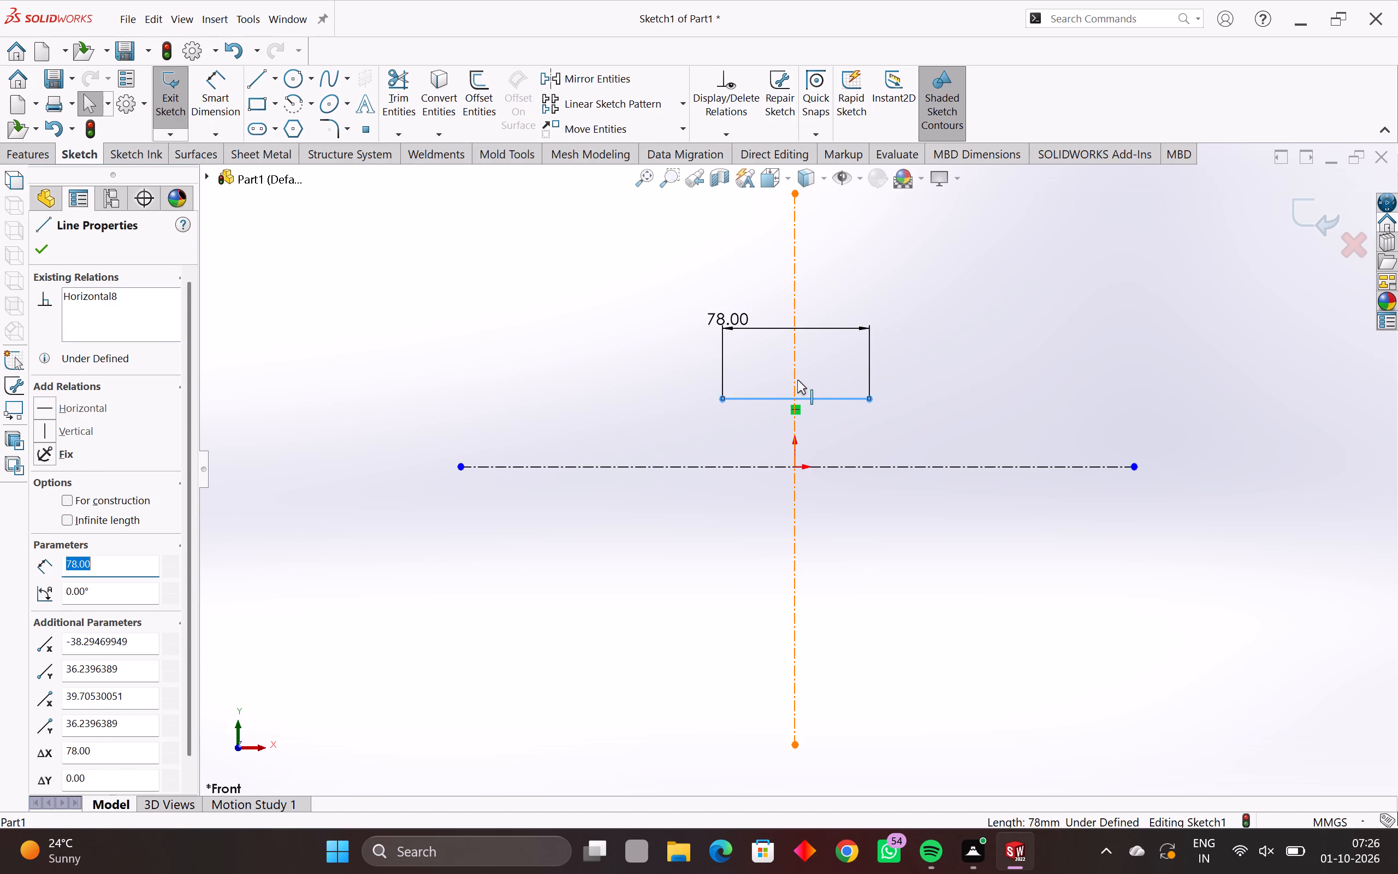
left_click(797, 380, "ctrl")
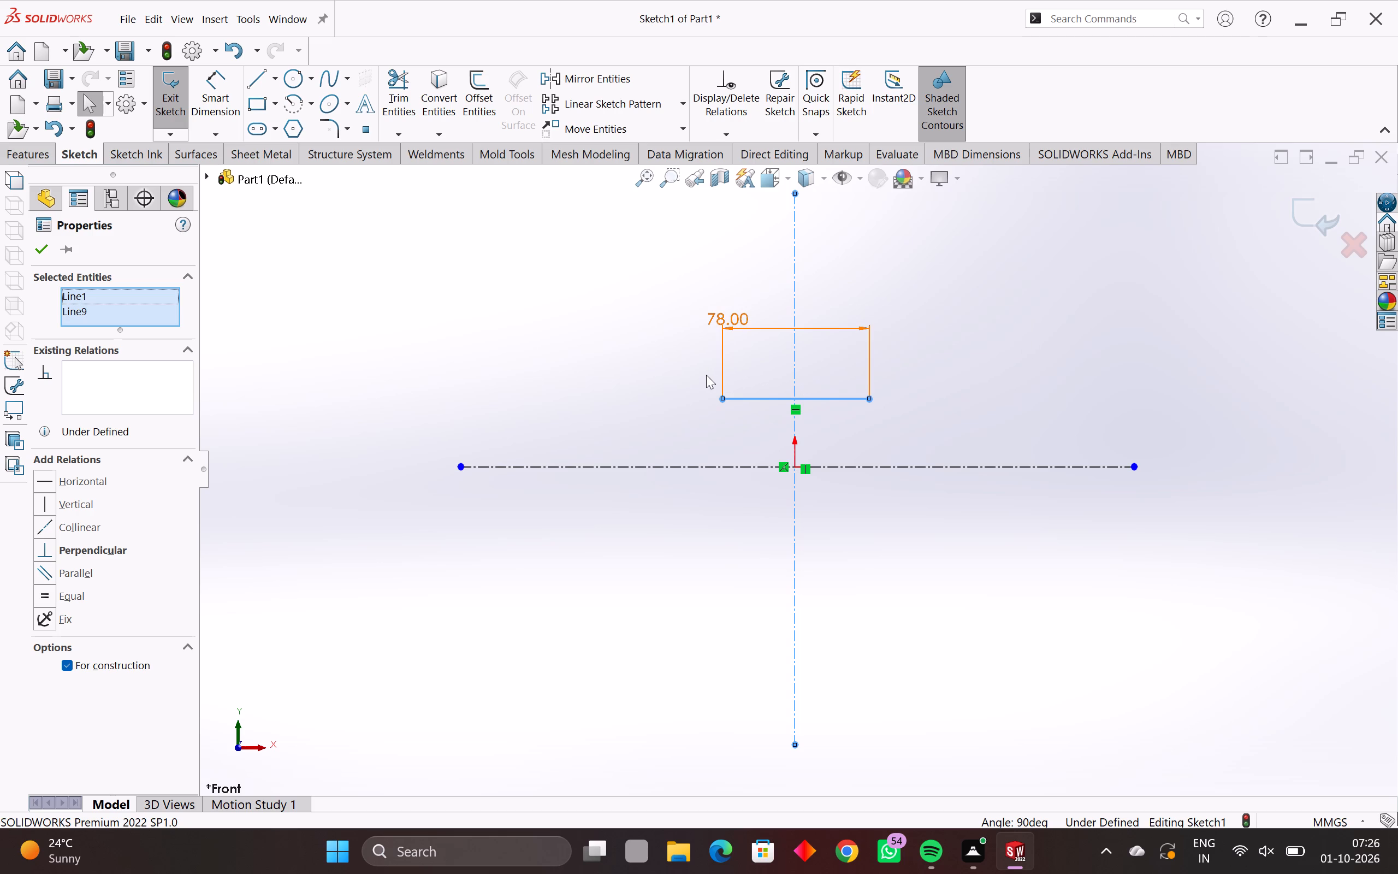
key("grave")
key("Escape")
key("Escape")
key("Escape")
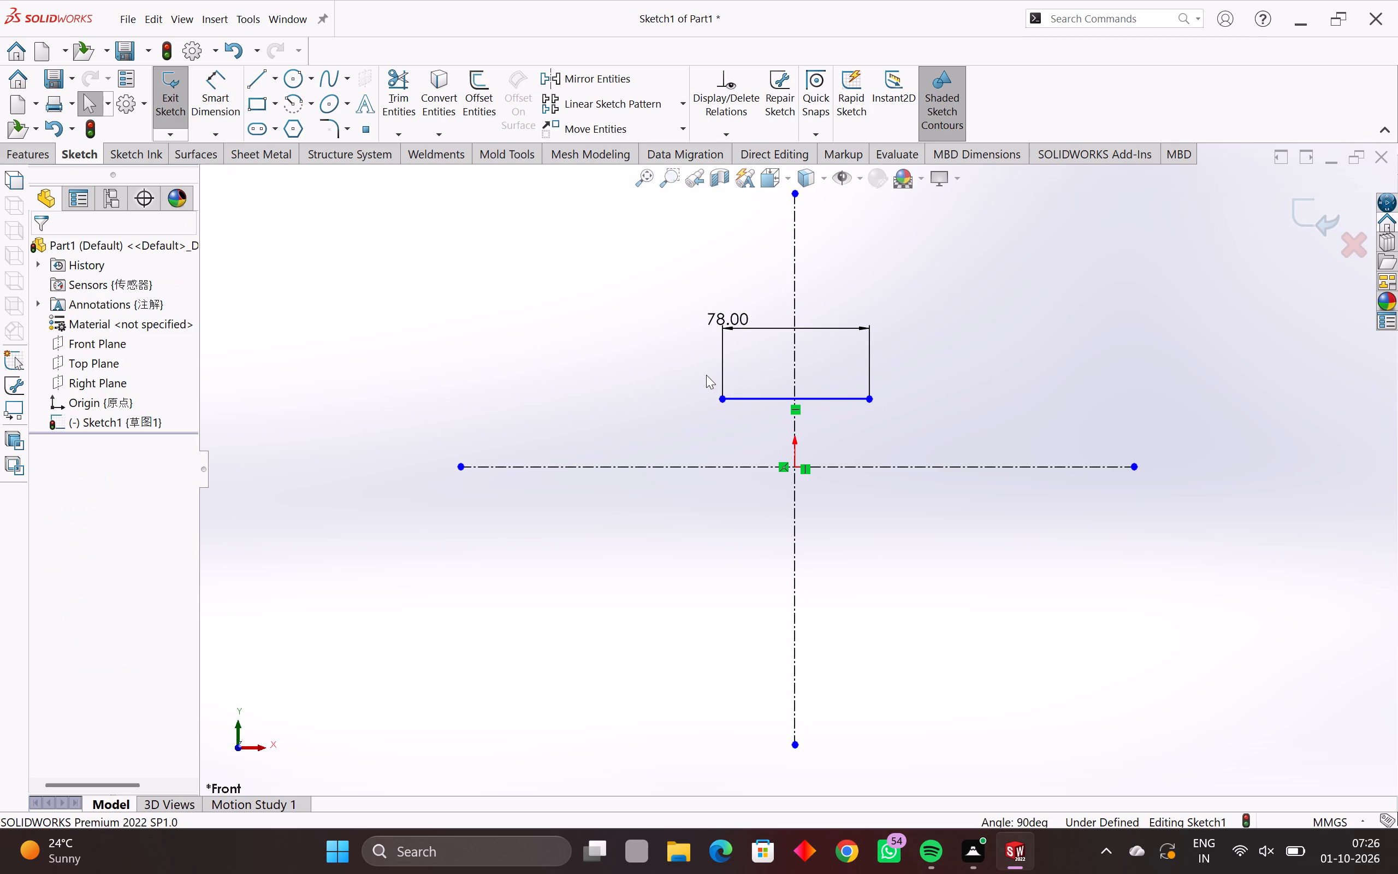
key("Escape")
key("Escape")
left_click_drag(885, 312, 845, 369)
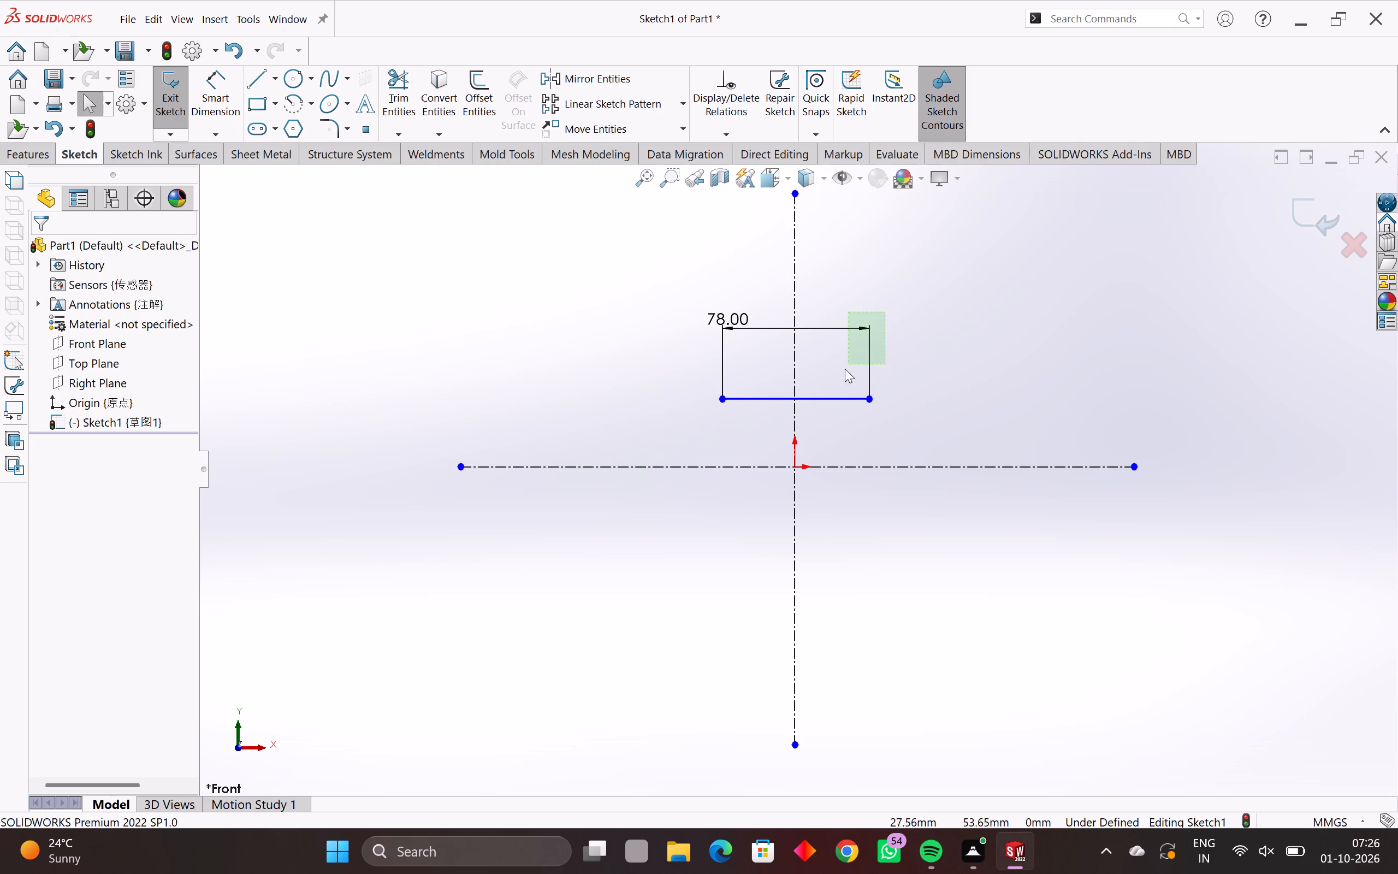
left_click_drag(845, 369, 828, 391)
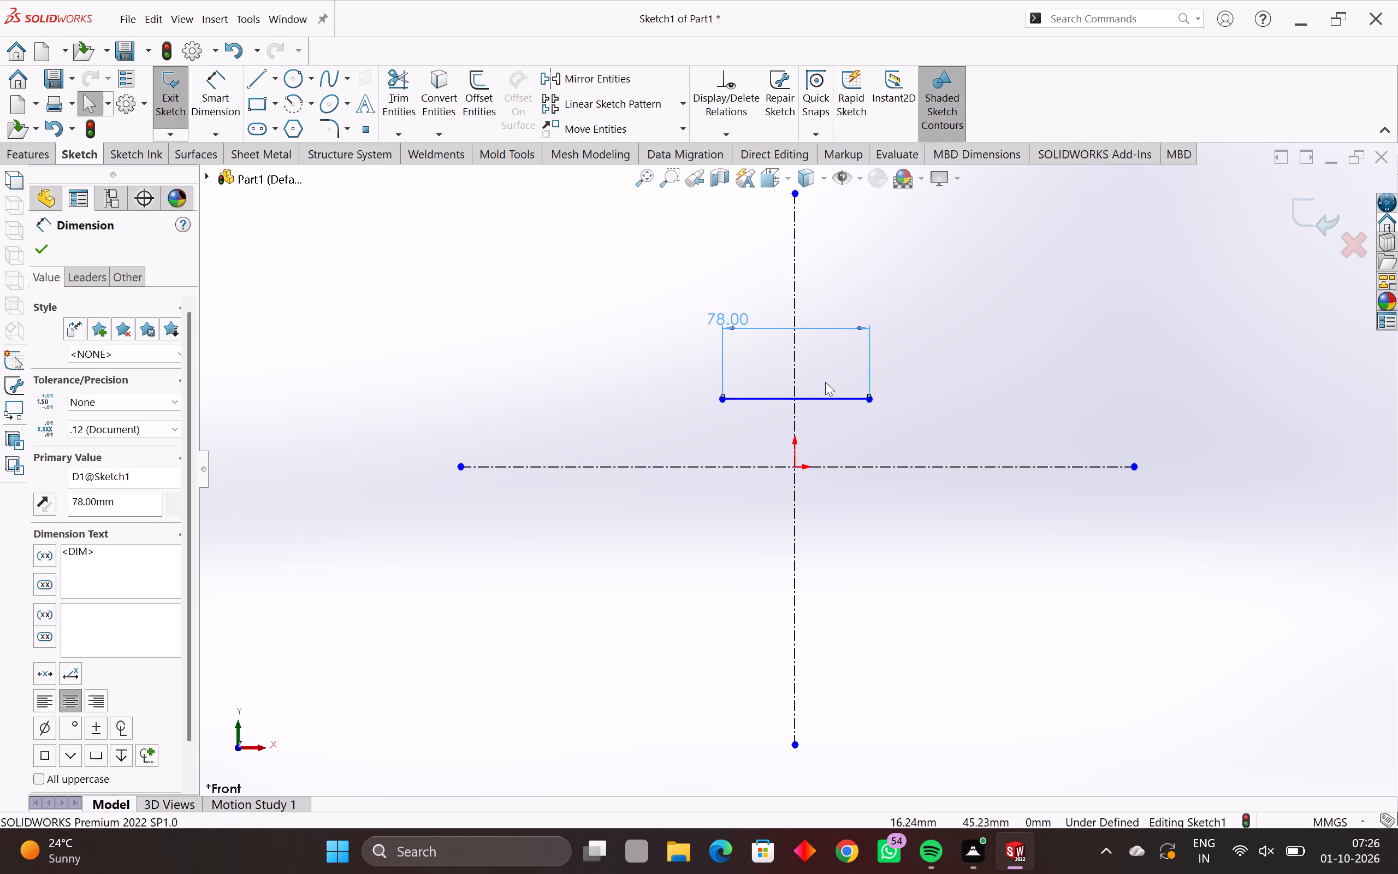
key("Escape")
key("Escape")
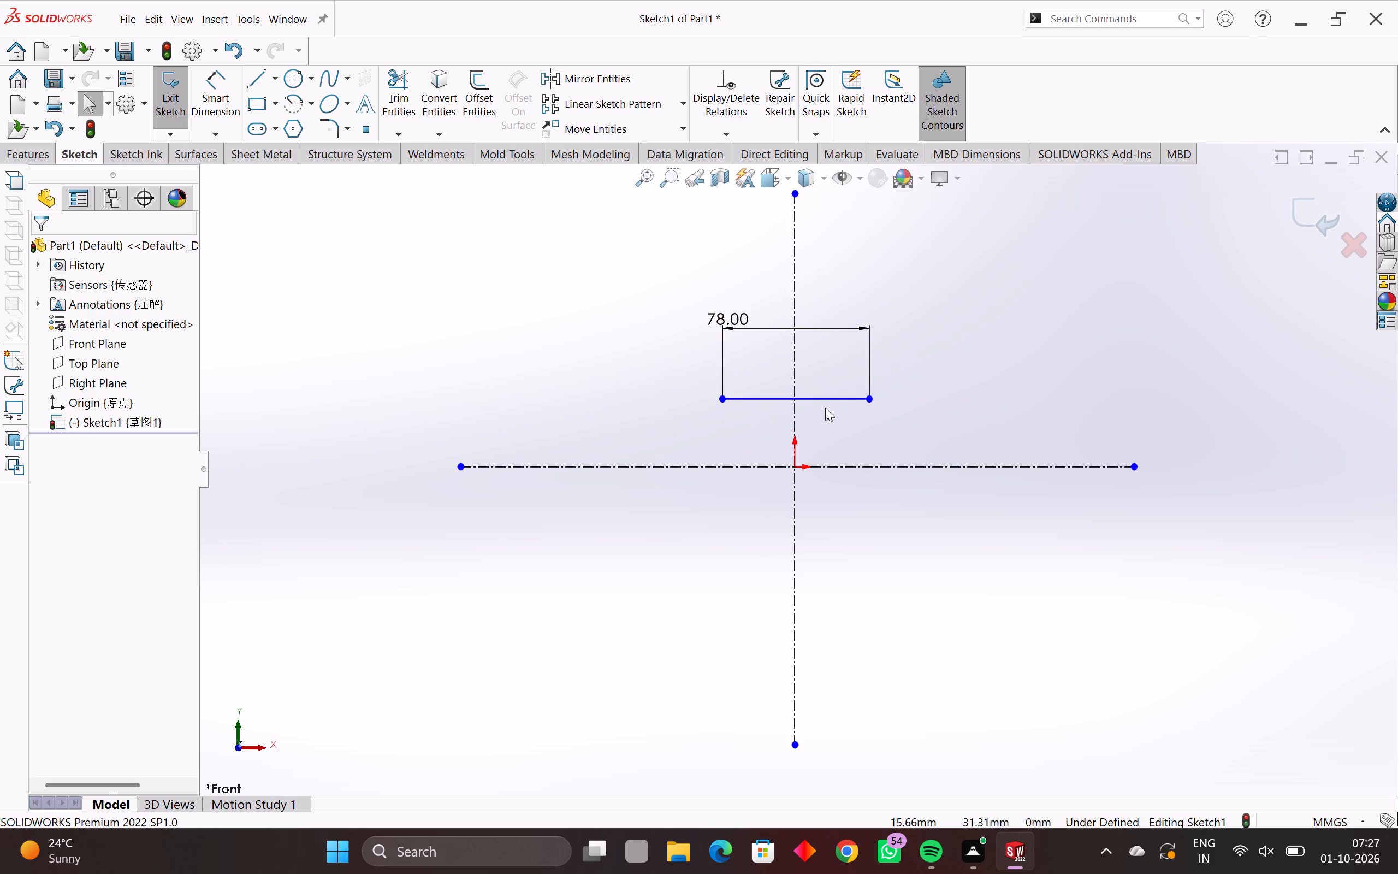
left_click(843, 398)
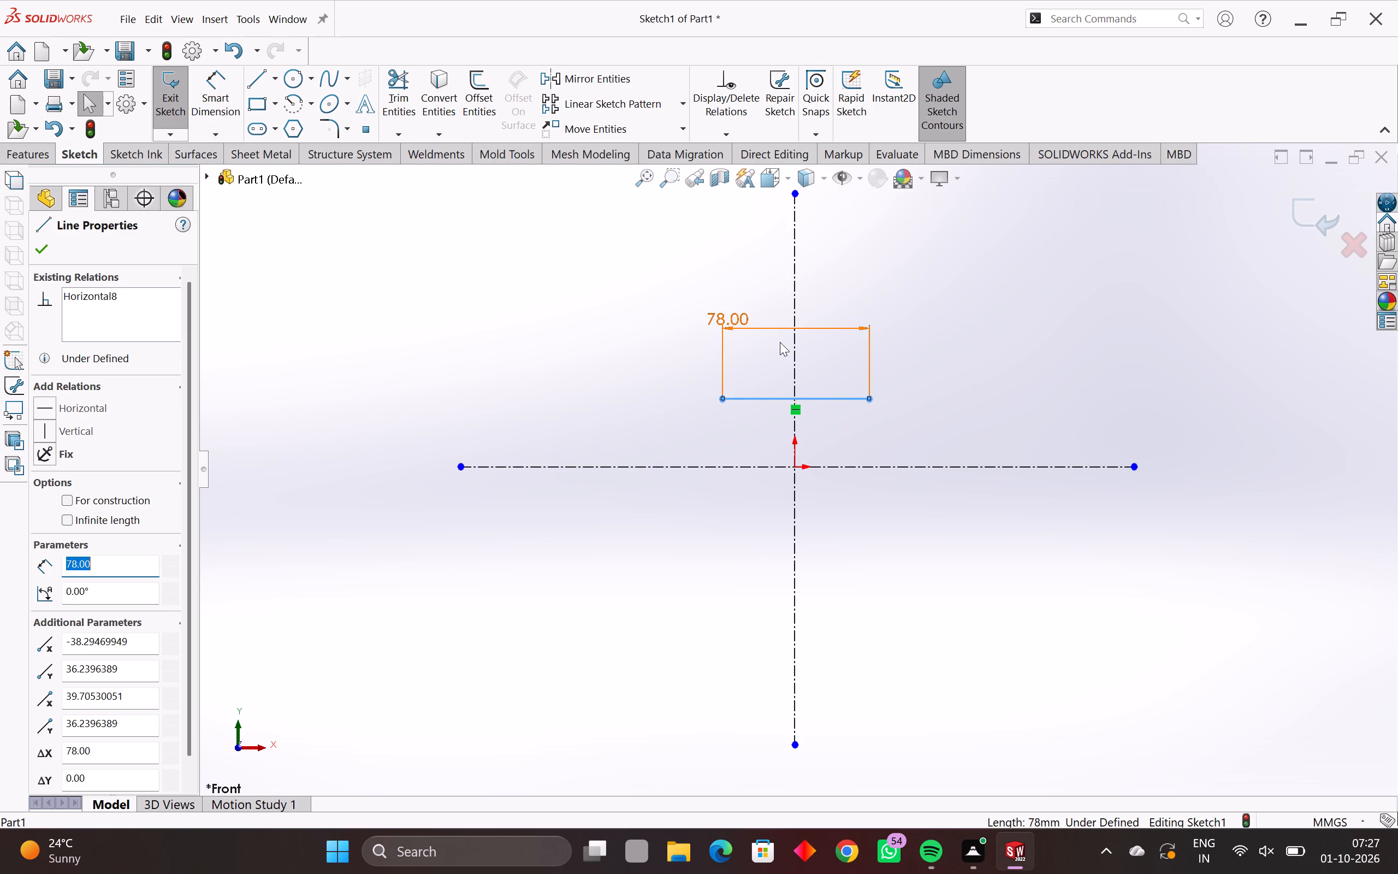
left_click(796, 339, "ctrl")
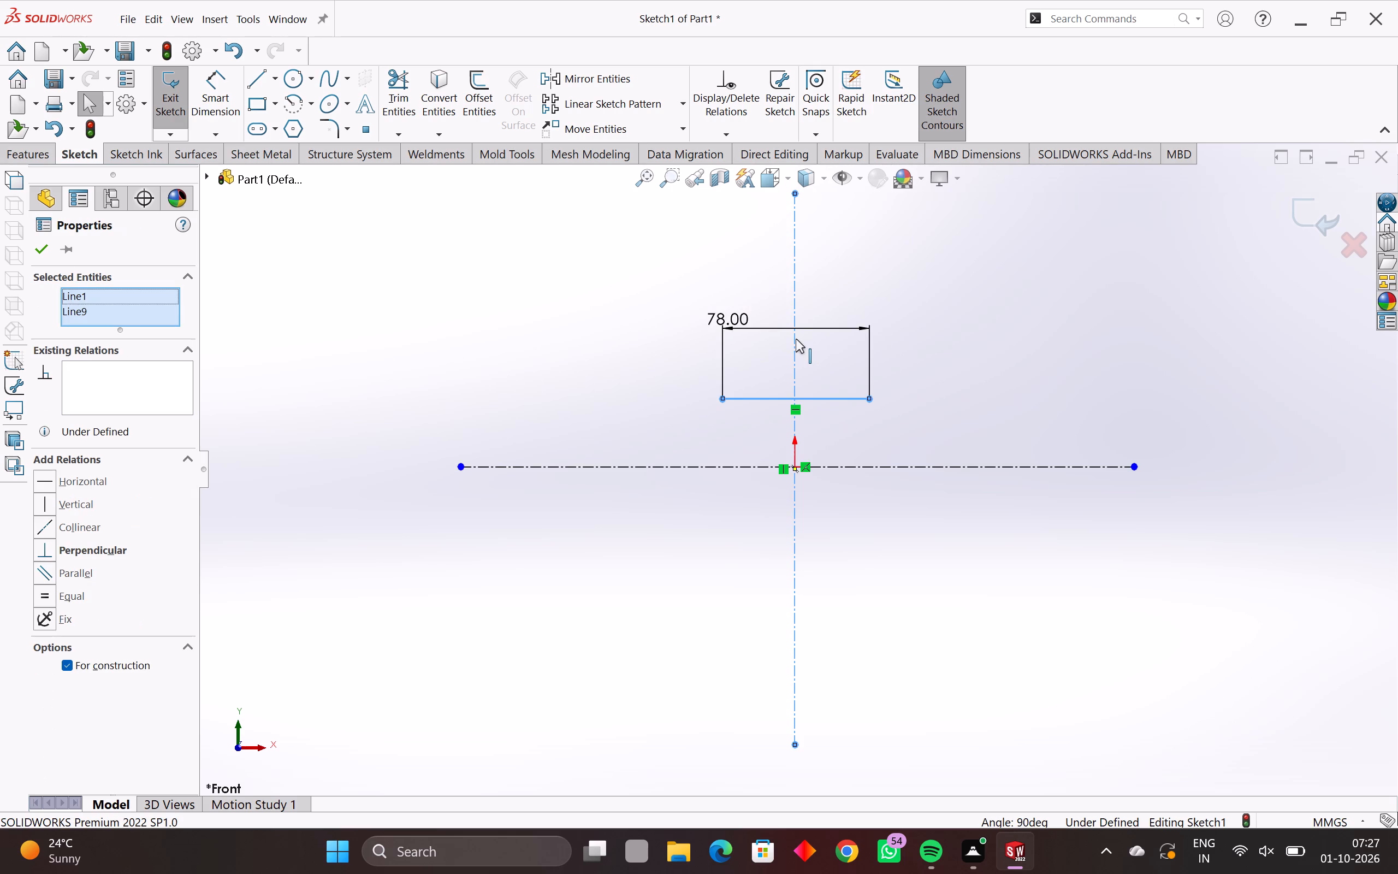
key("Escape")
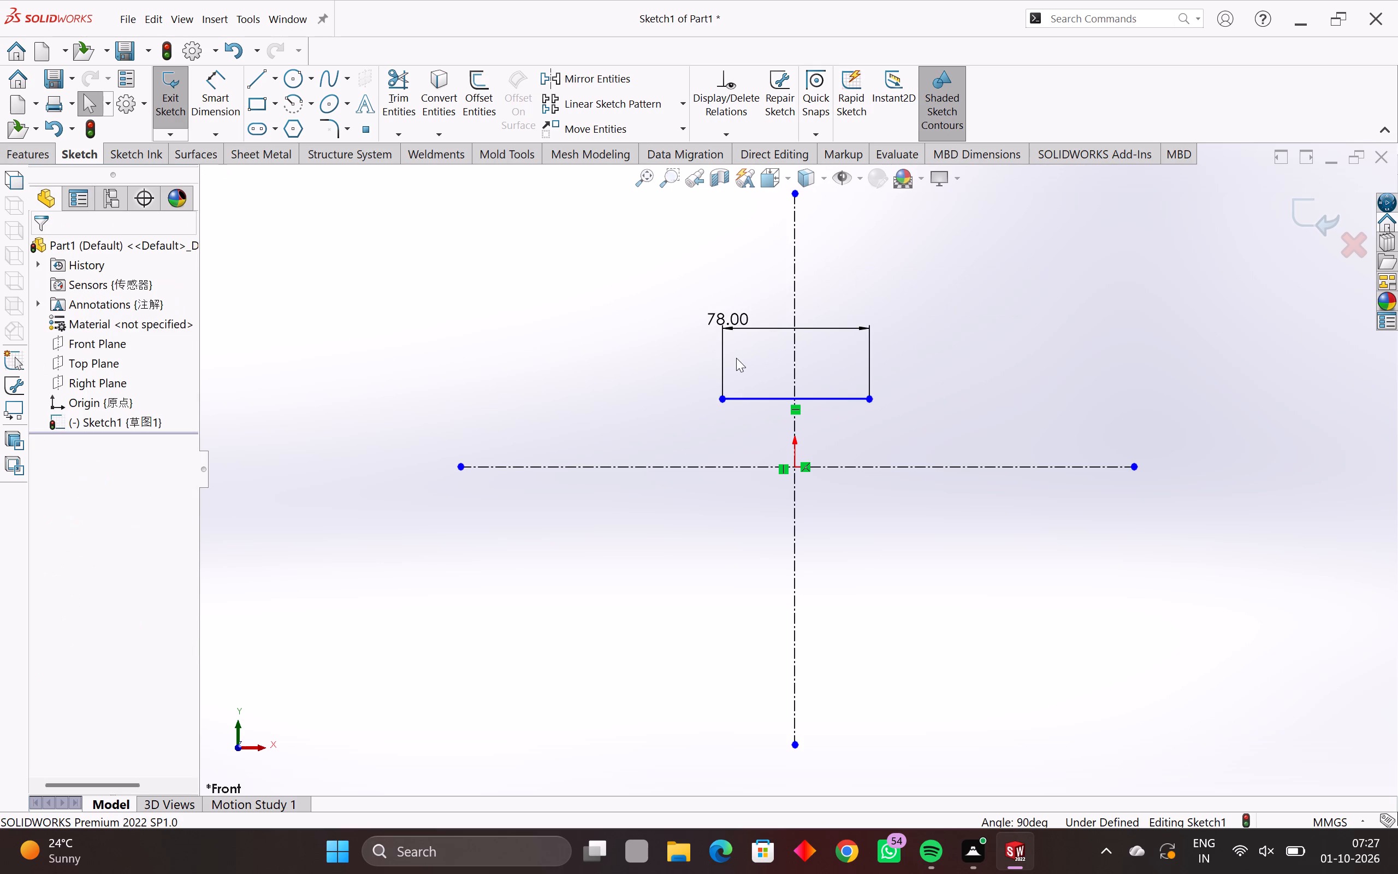
Add a Perpendicular relation between the 78 mm horizontal line and the vertical centerline.
left_click(756, 397, "ctrl")
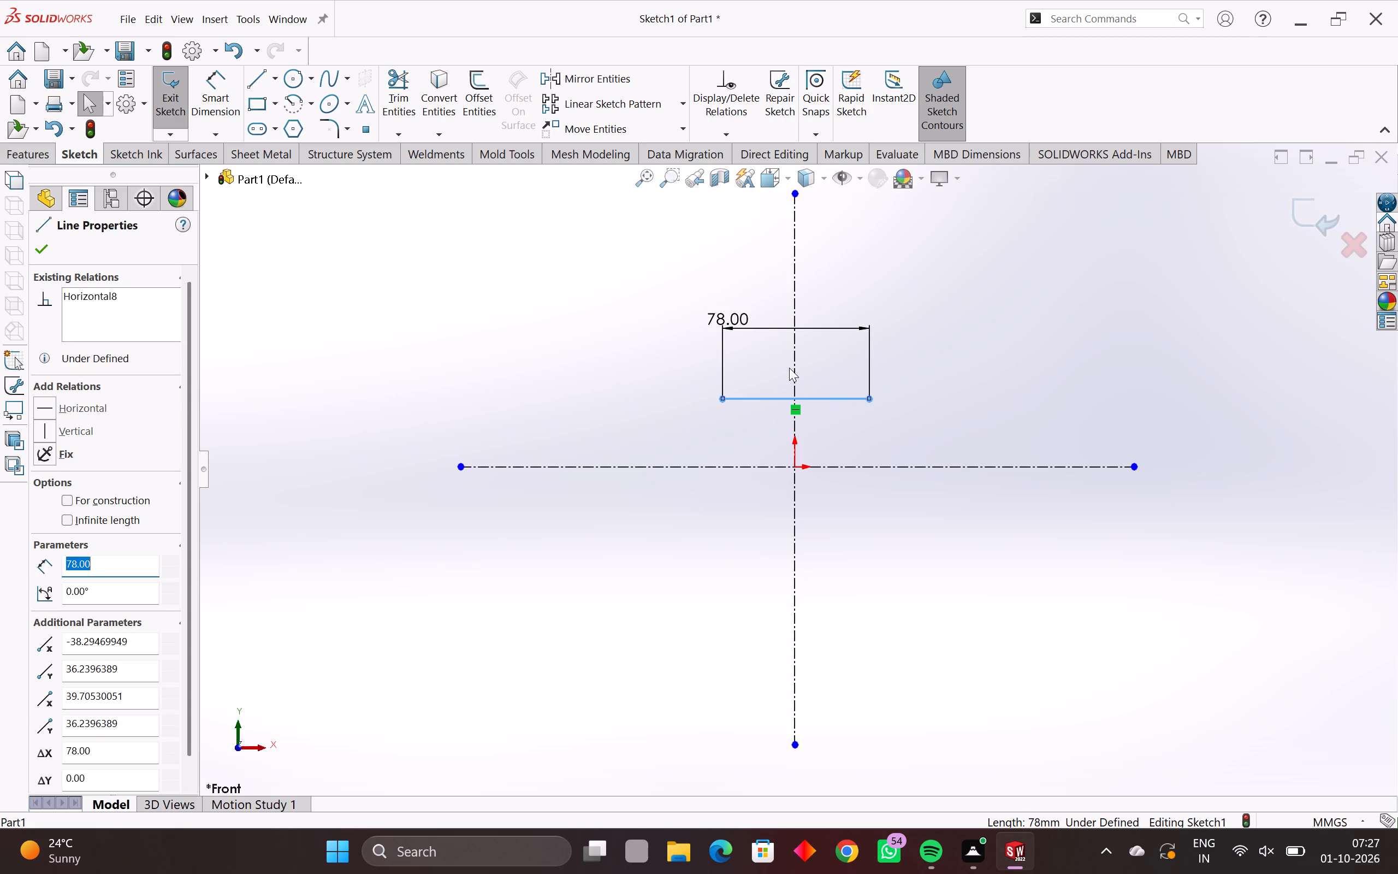
left_click(795, 363, "ctrl")
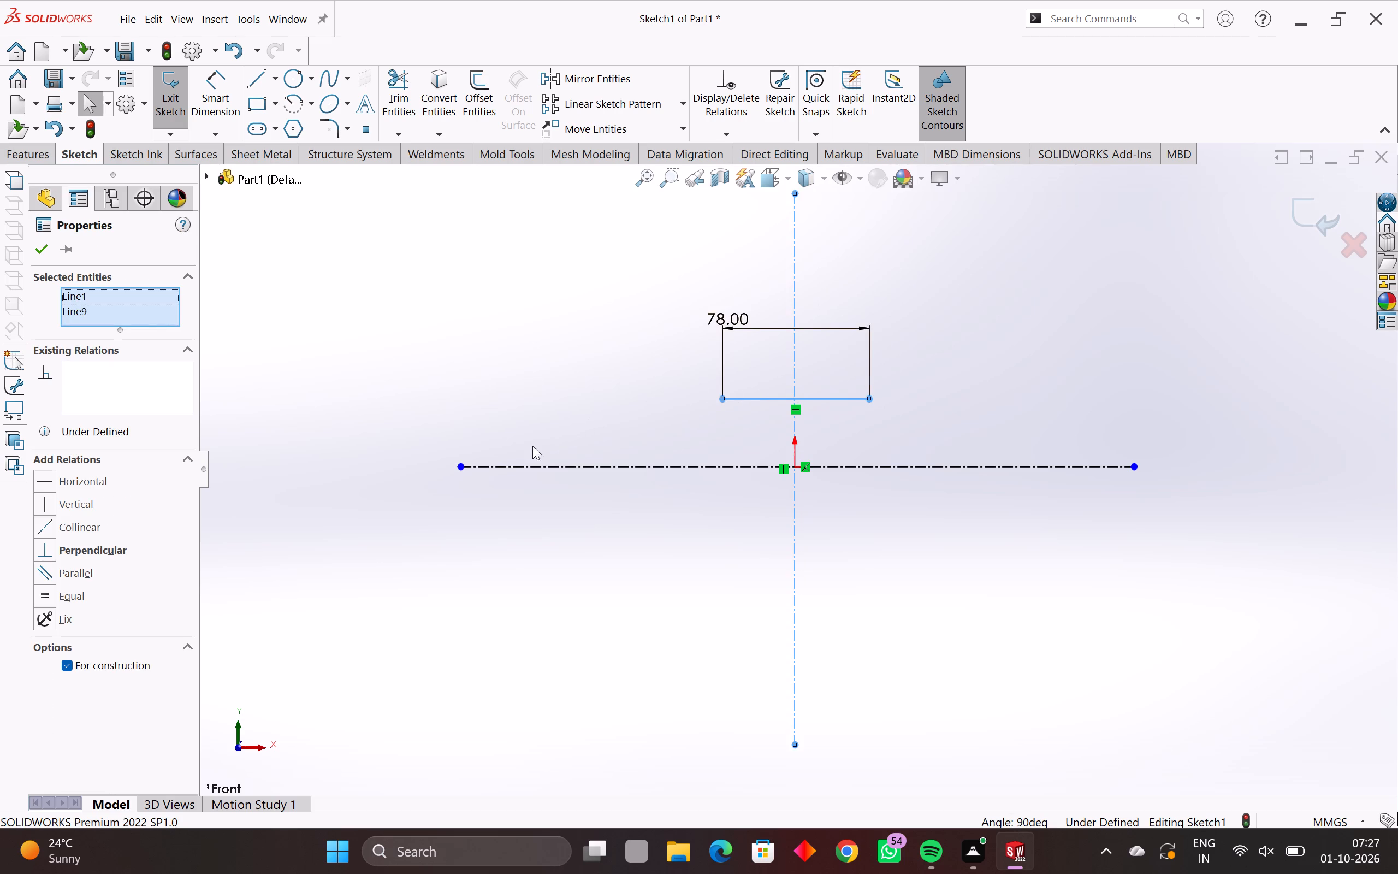
left_click(102, 552)
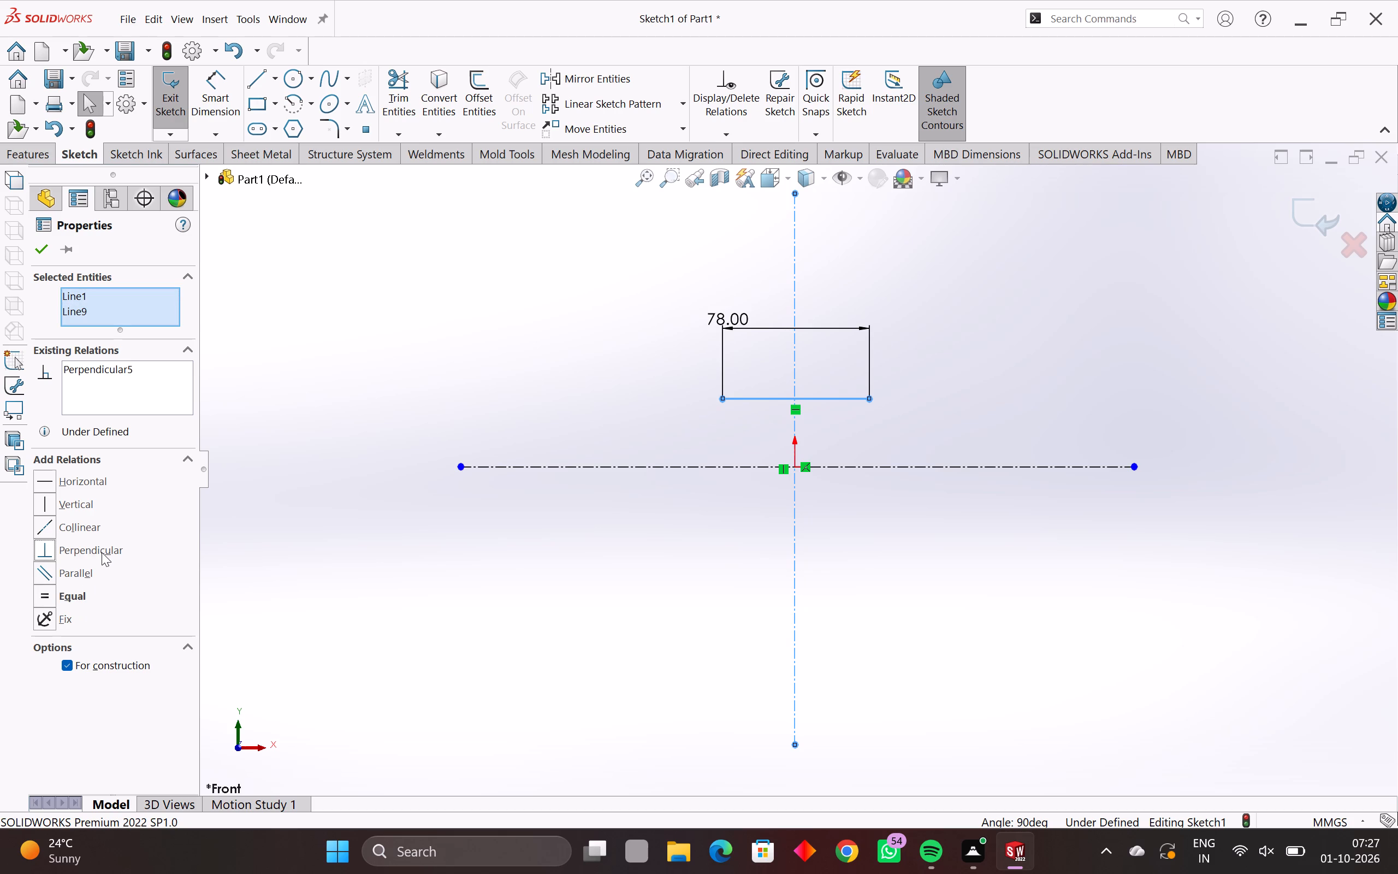
triple_click(102, 552)
key("Escape")
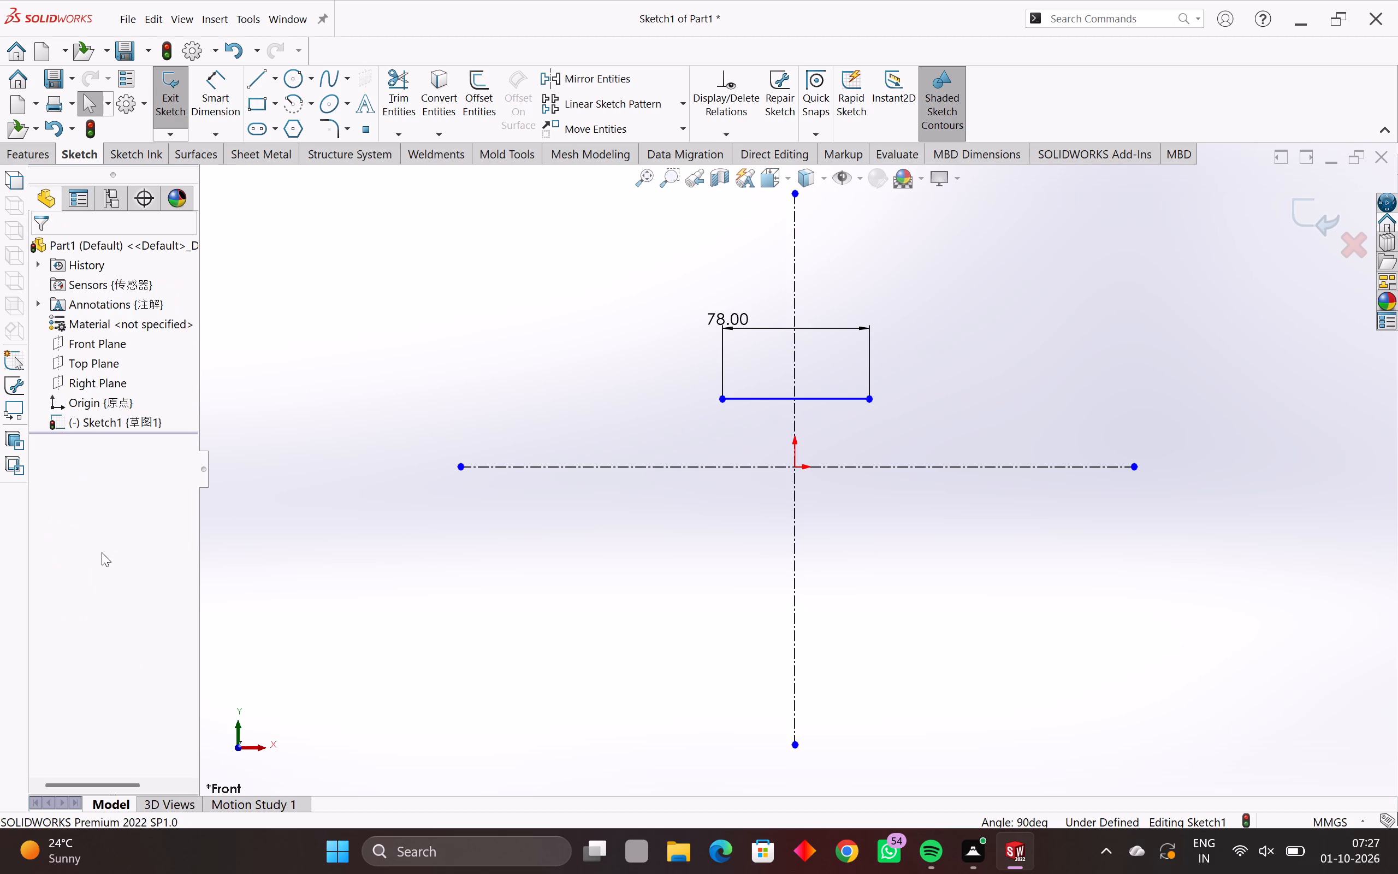
key("Escape")
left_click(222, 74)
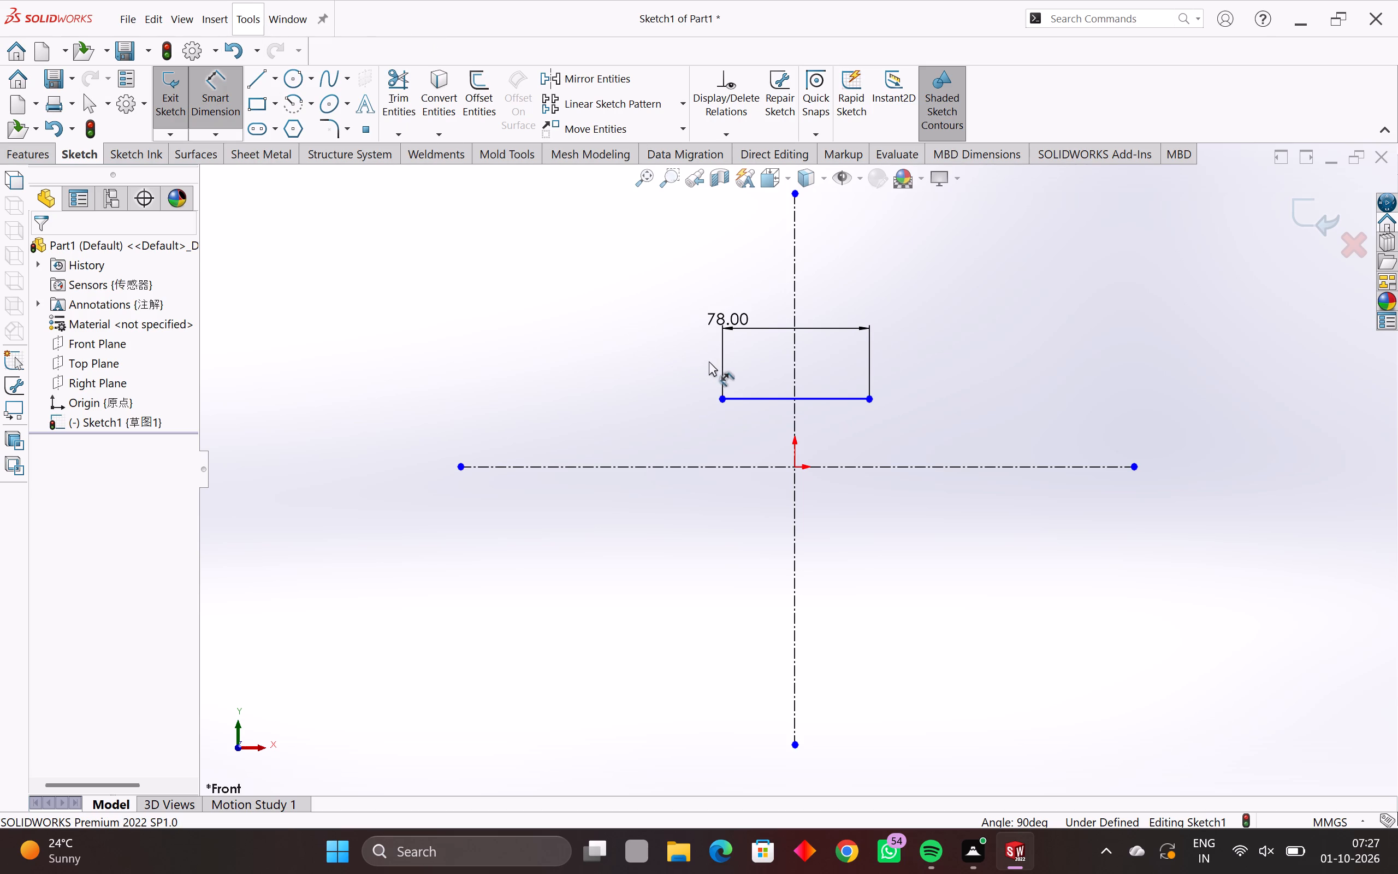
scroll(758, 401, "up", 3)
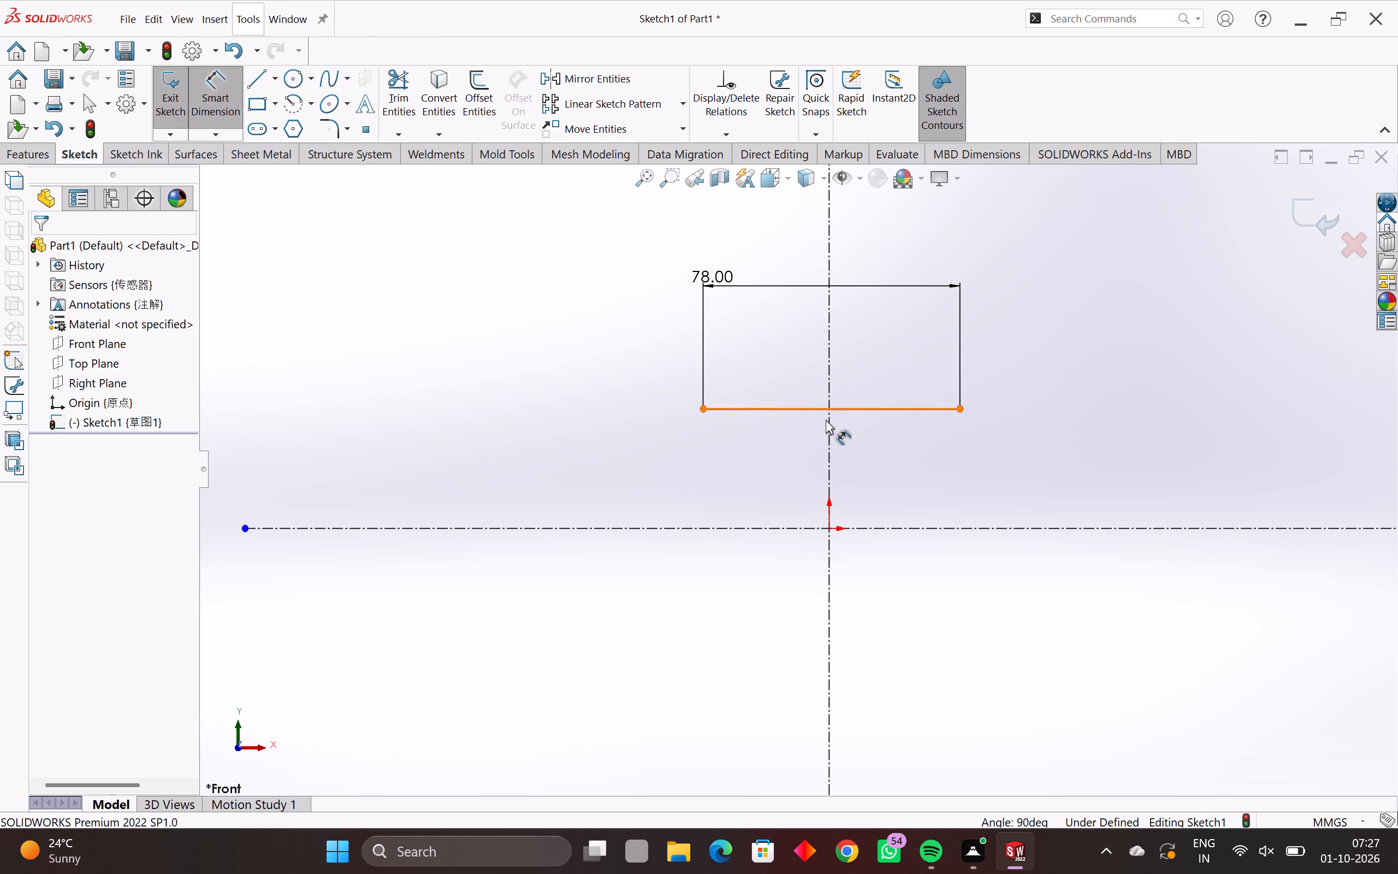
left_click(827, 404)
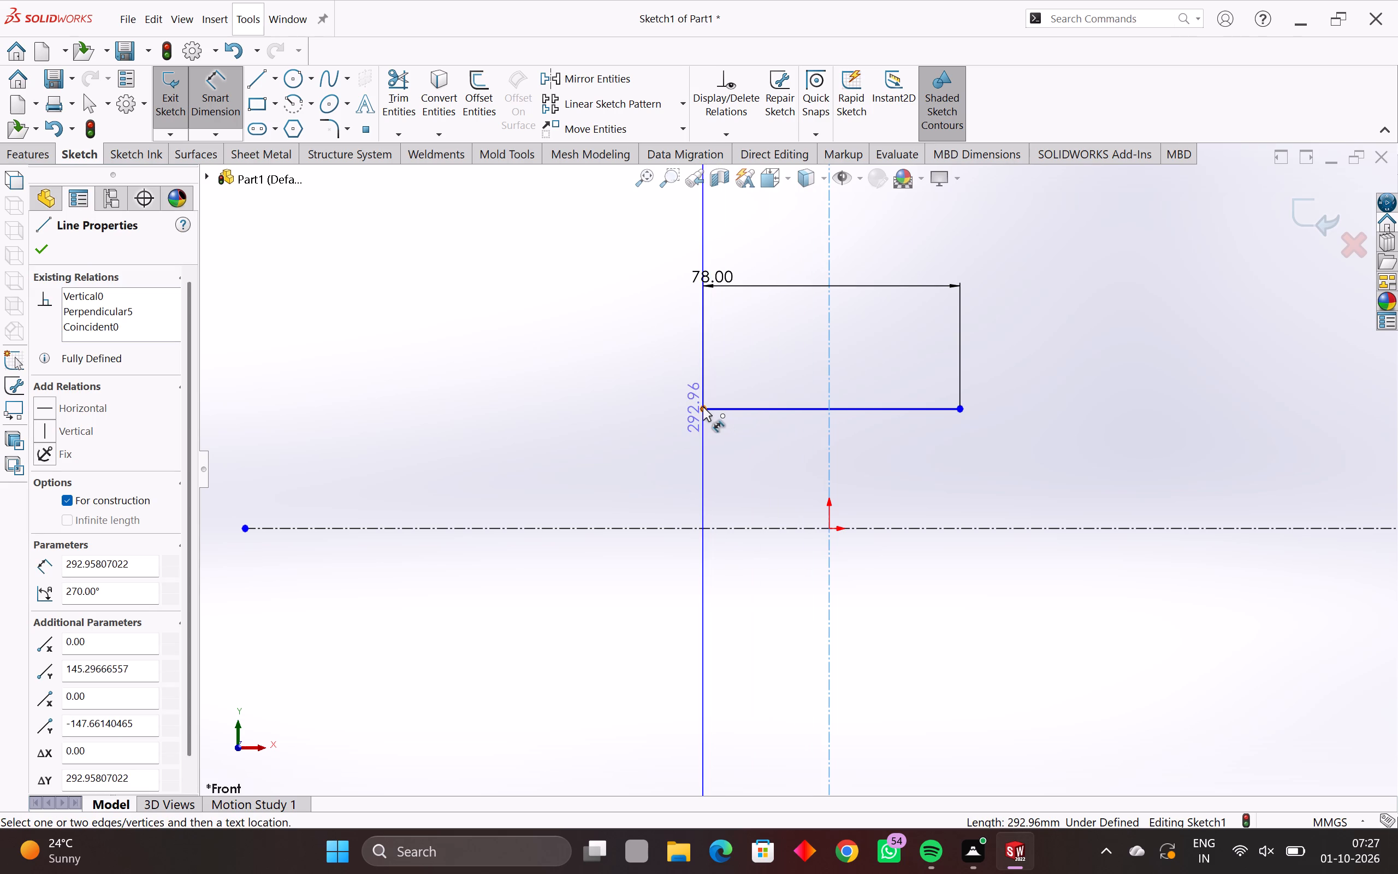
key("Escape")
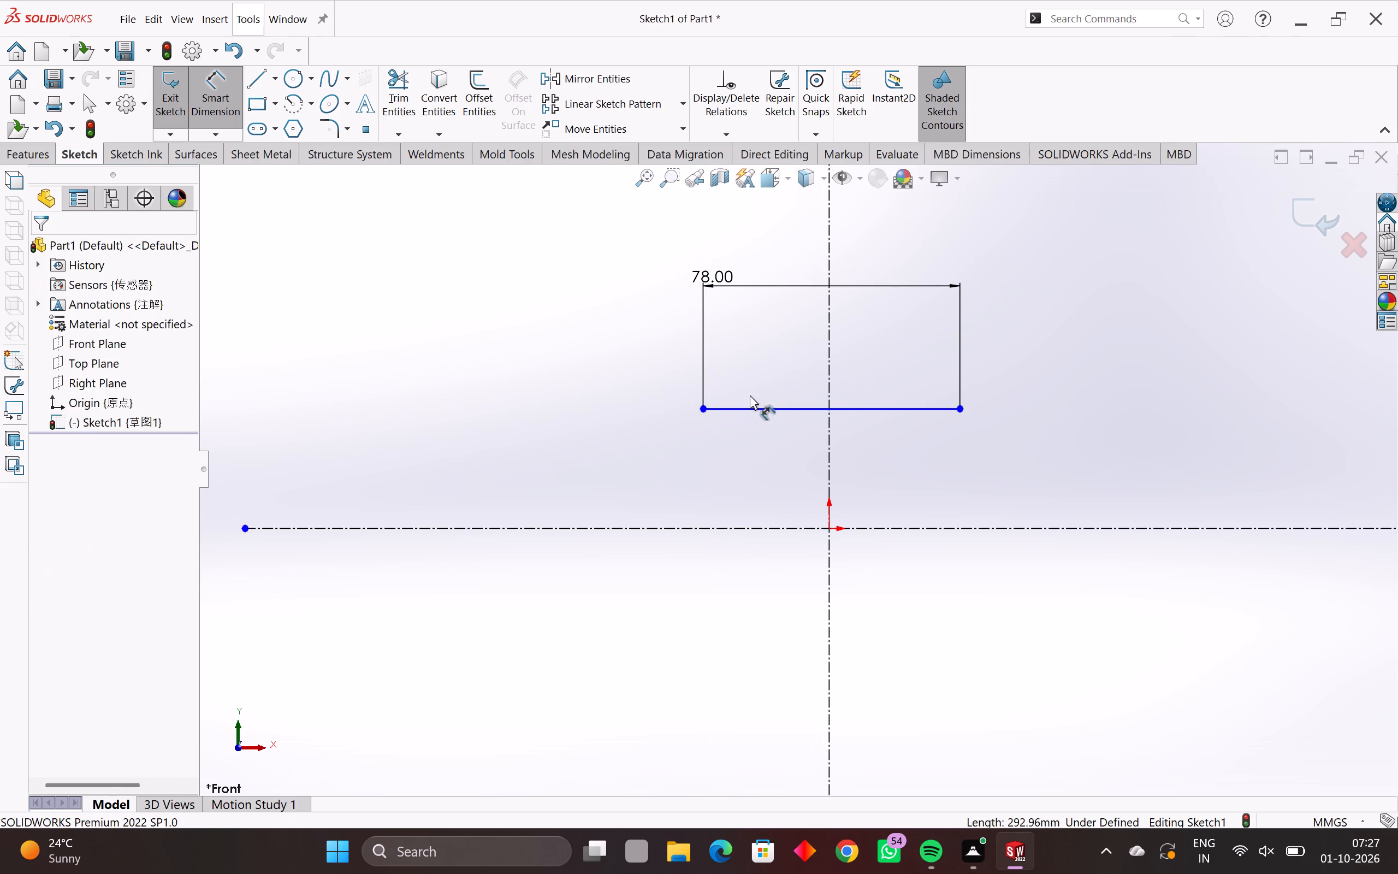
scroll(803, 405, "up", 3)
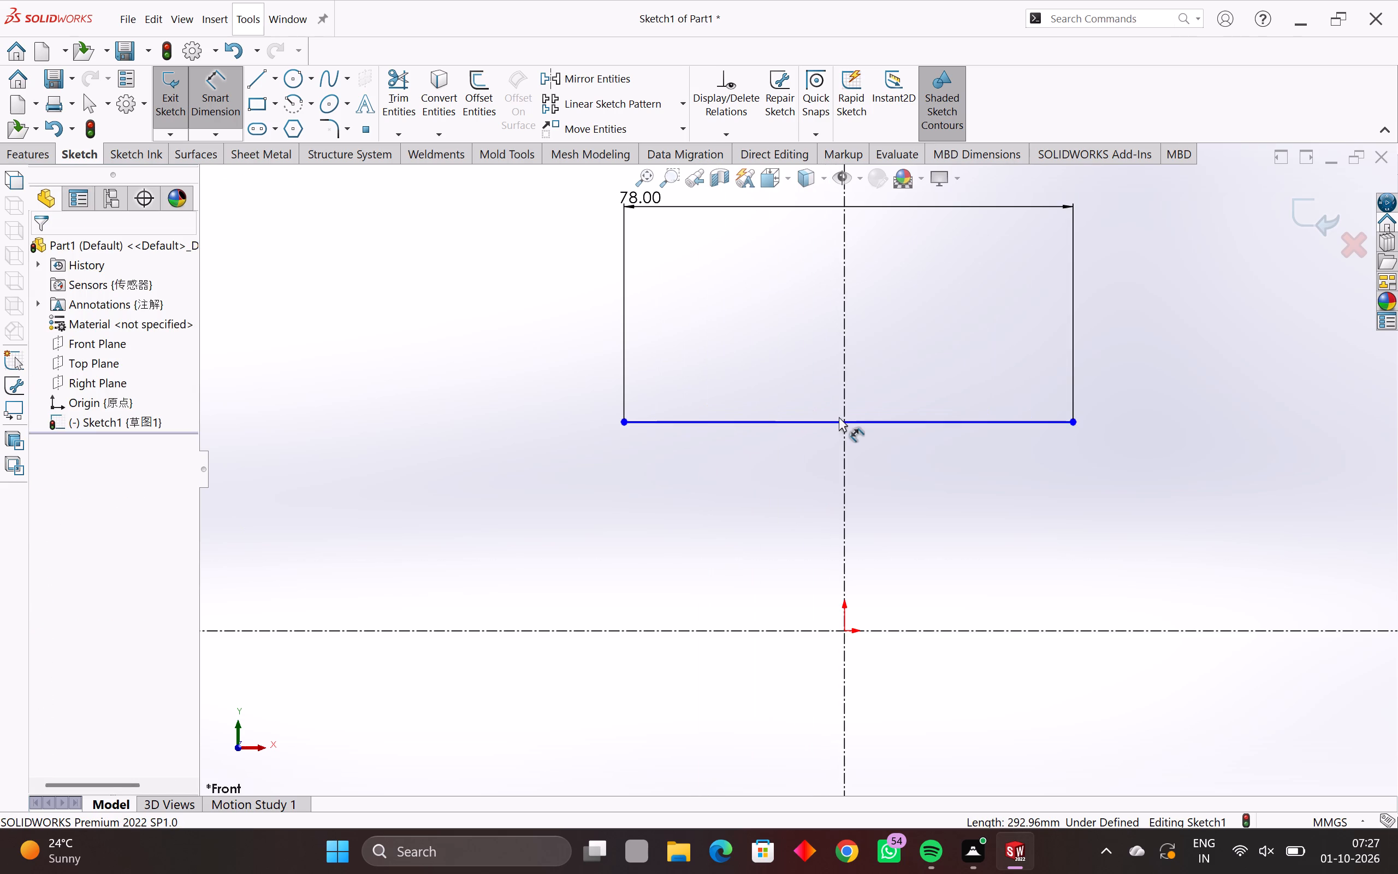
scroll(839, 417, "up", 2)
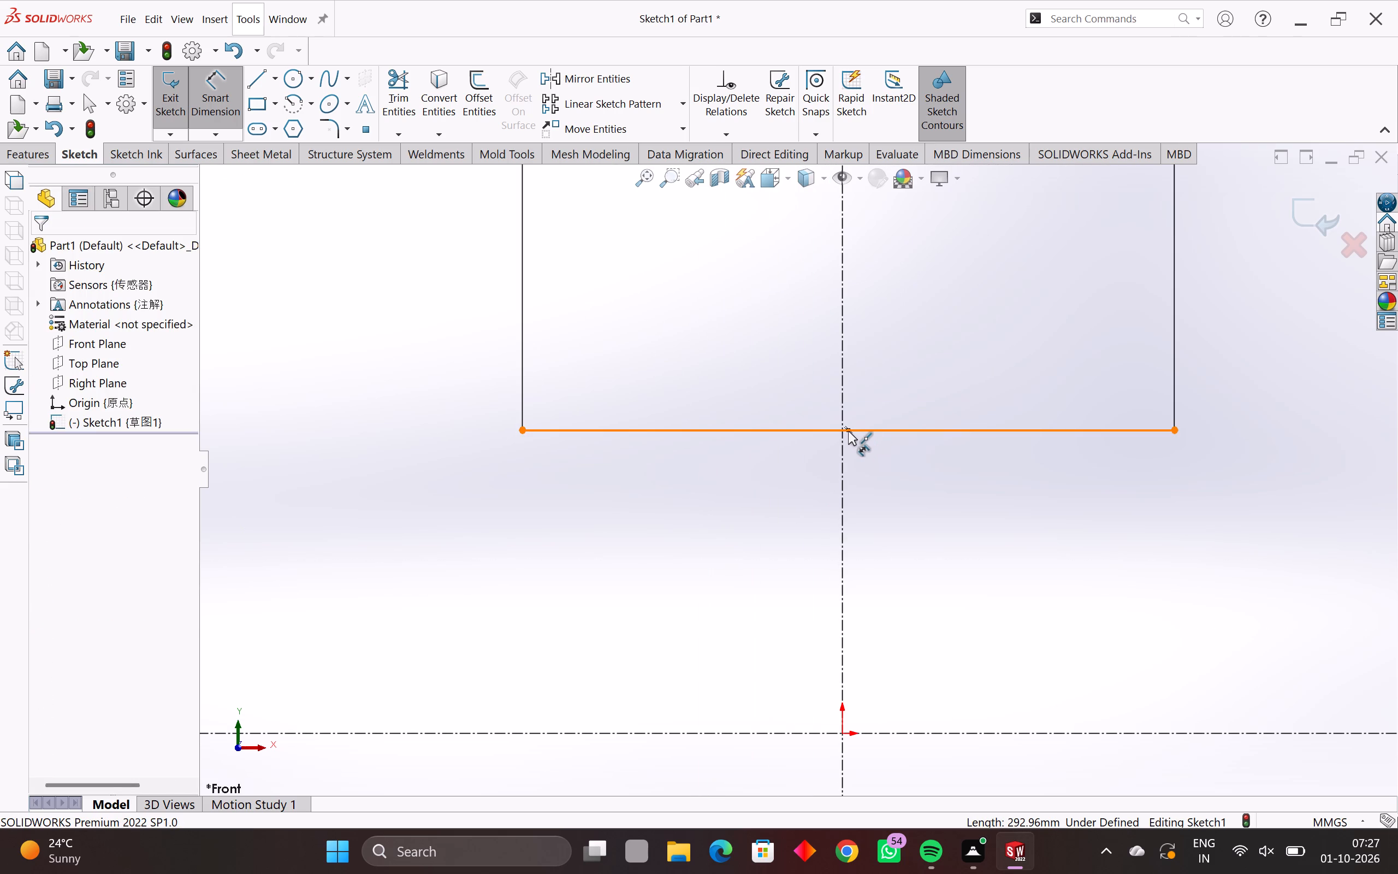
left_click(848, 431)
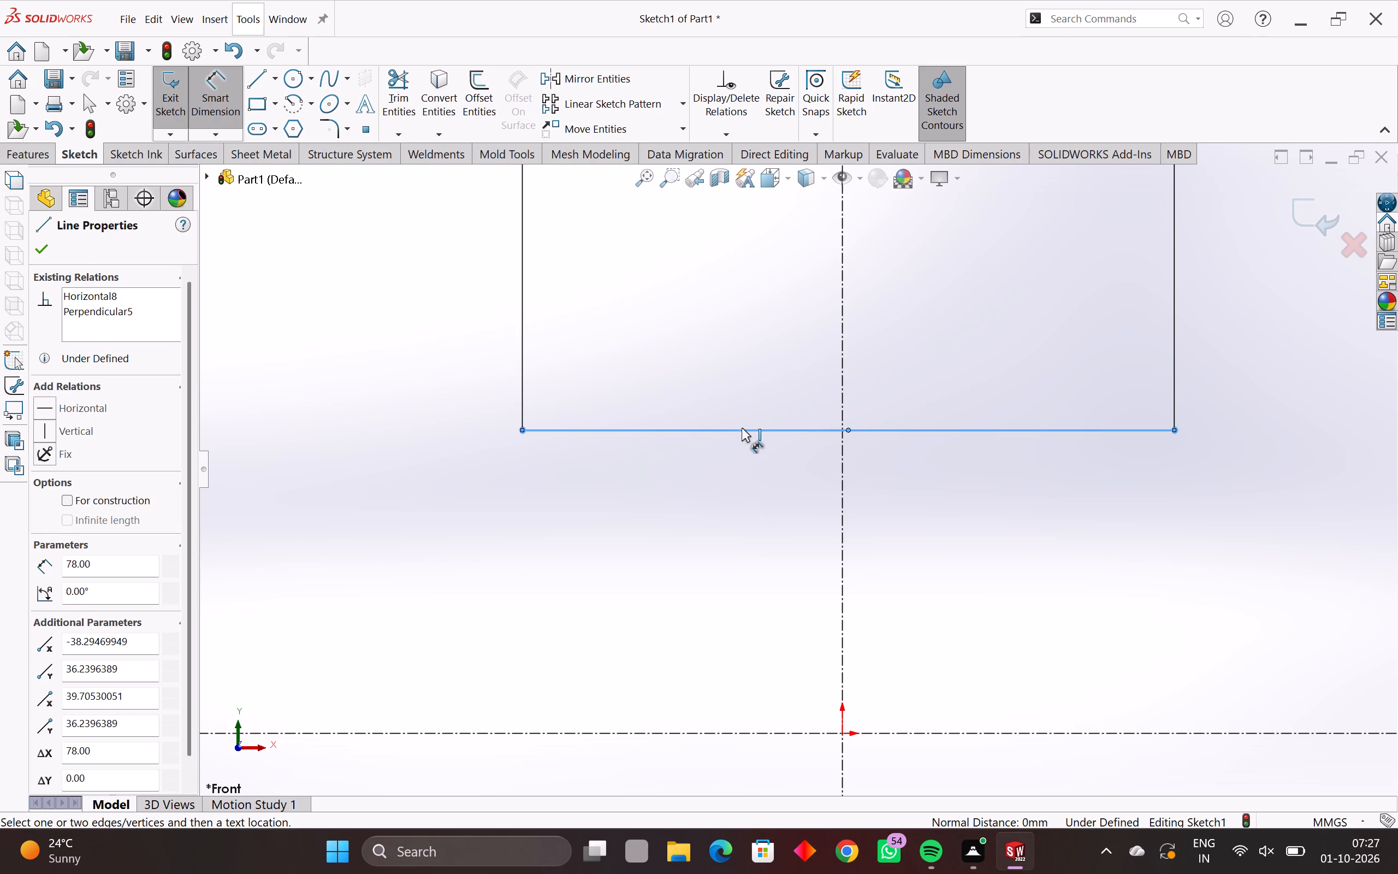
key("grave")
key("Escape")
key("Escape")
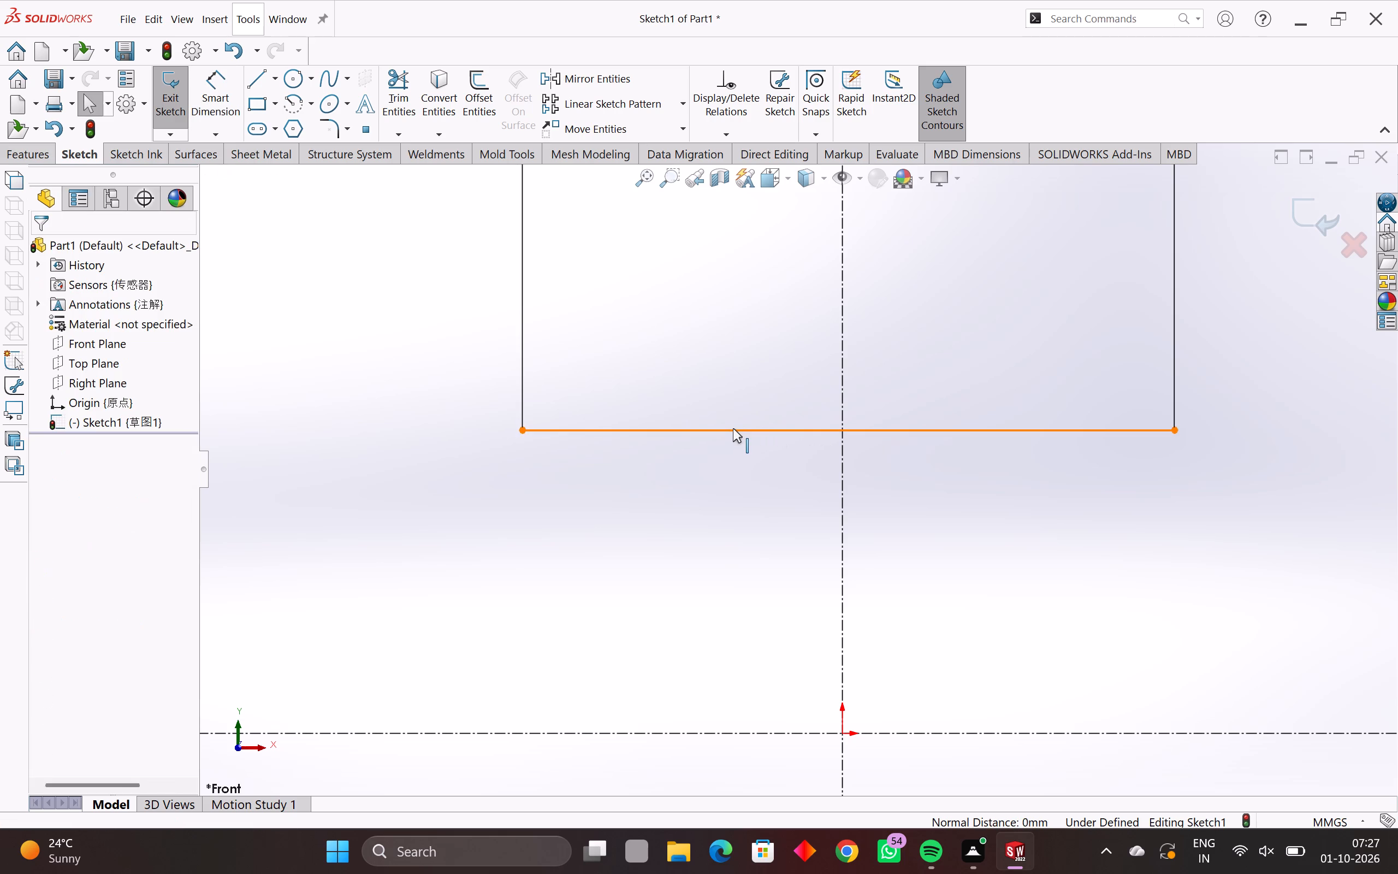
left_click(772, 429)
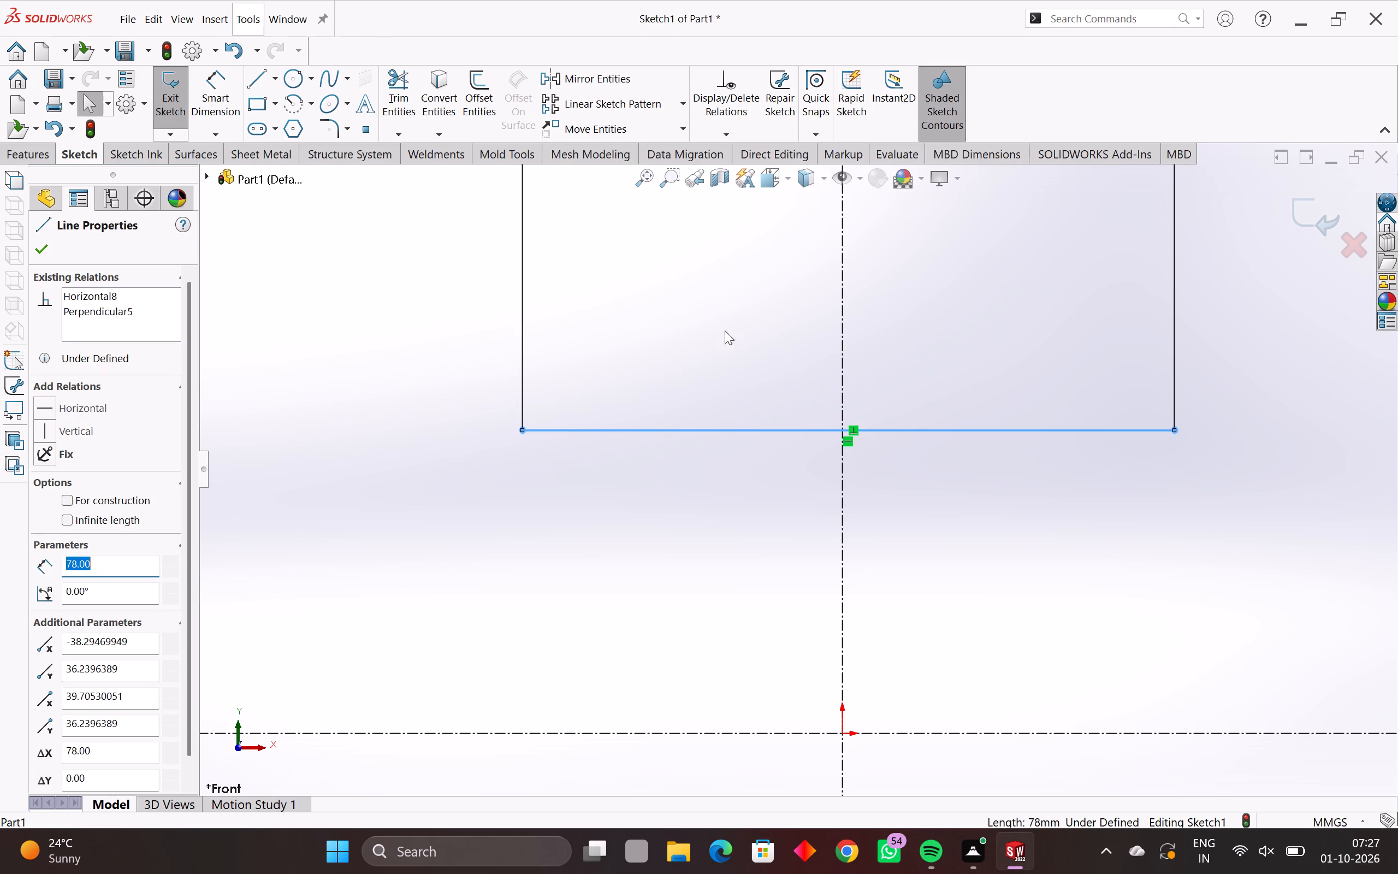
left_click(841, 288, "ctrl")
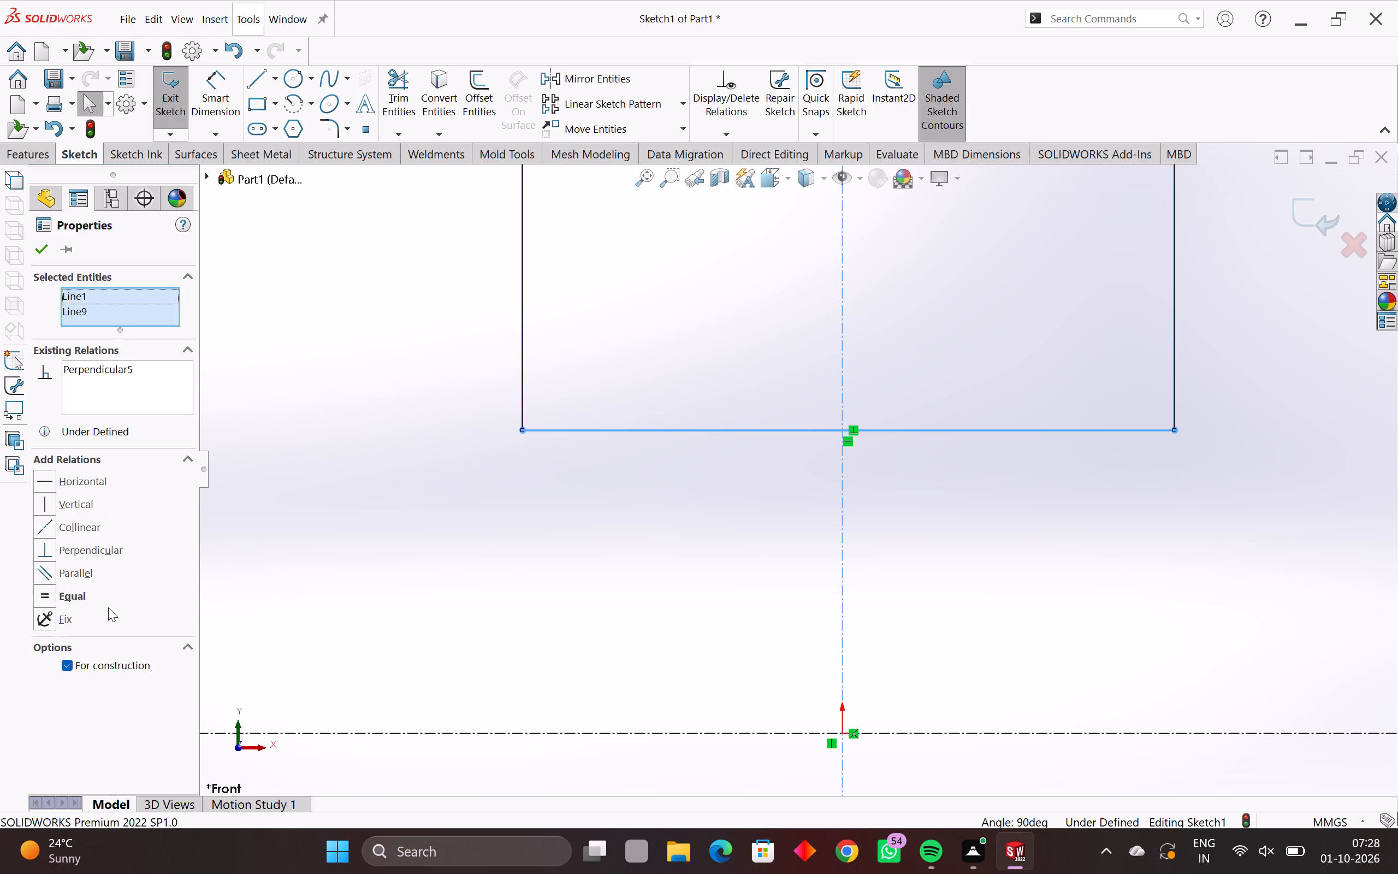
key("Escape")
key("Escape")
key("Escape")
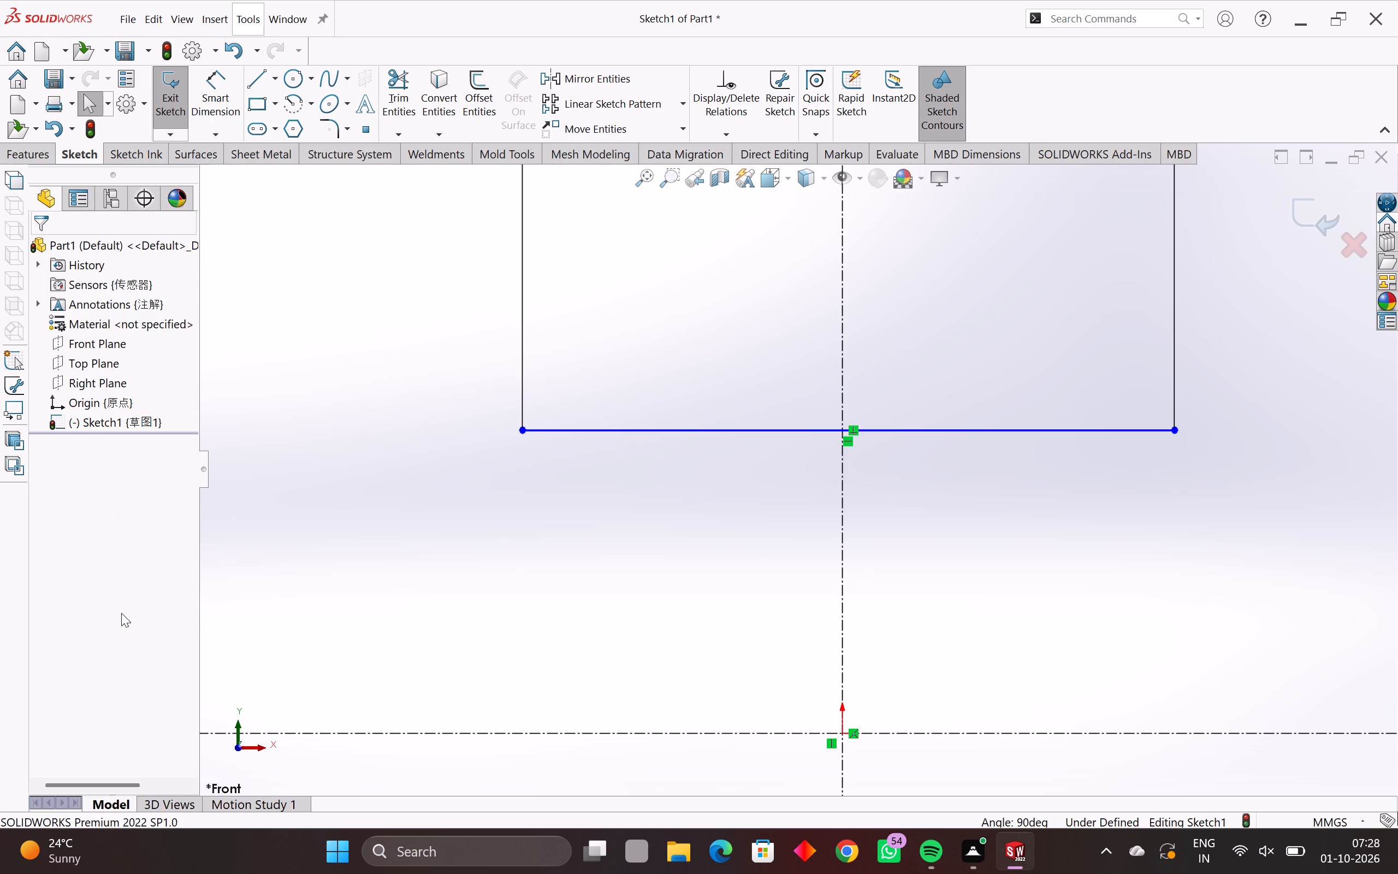
Sketch a vertical line about 116 mm long upward from the right end of the 78 mm horizontal line.
scroll(258, 575, "down", 2)
scroll(389, 476, "down", 2)
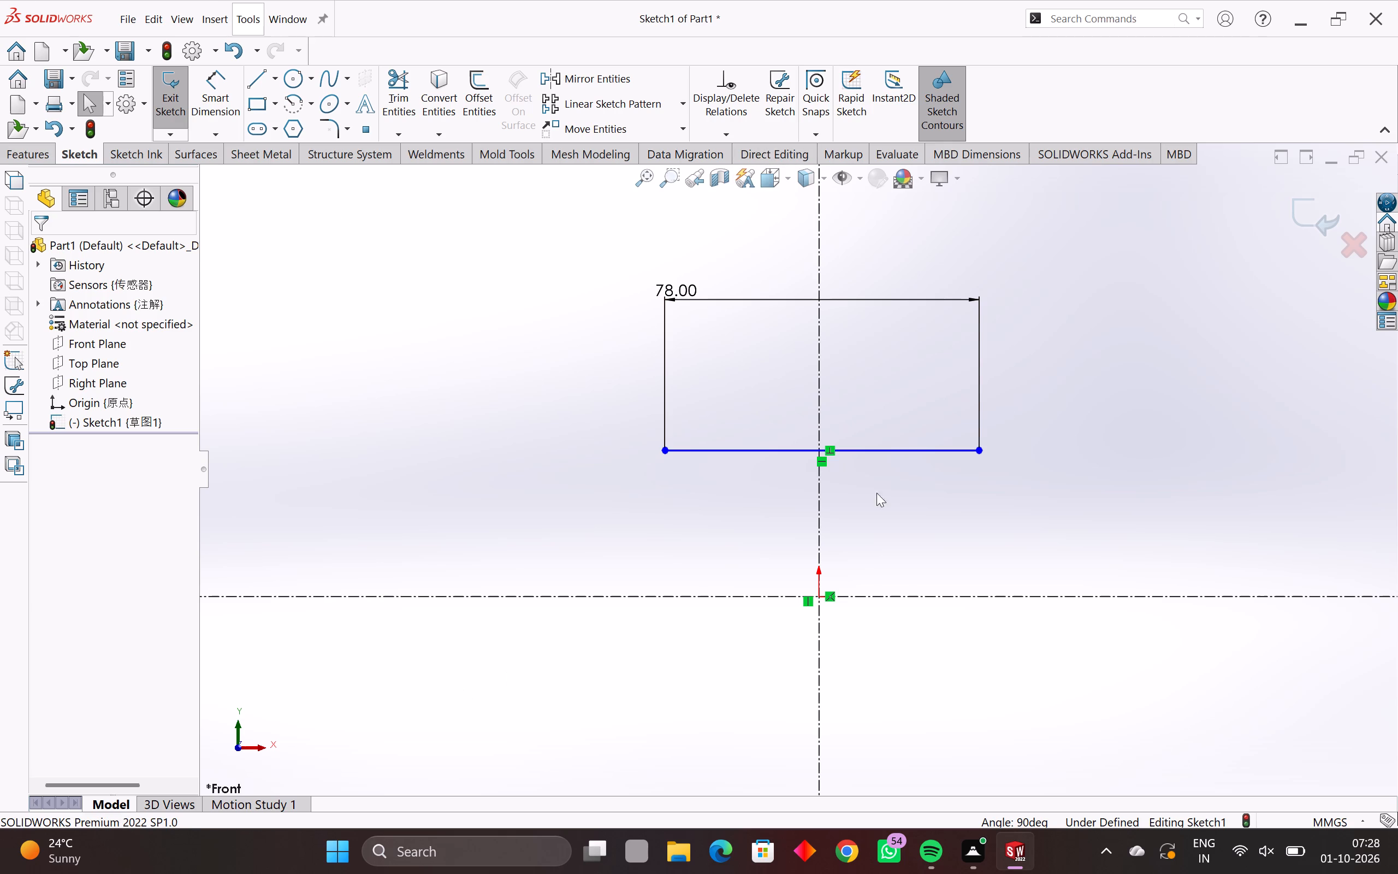
key("l")
key("space")
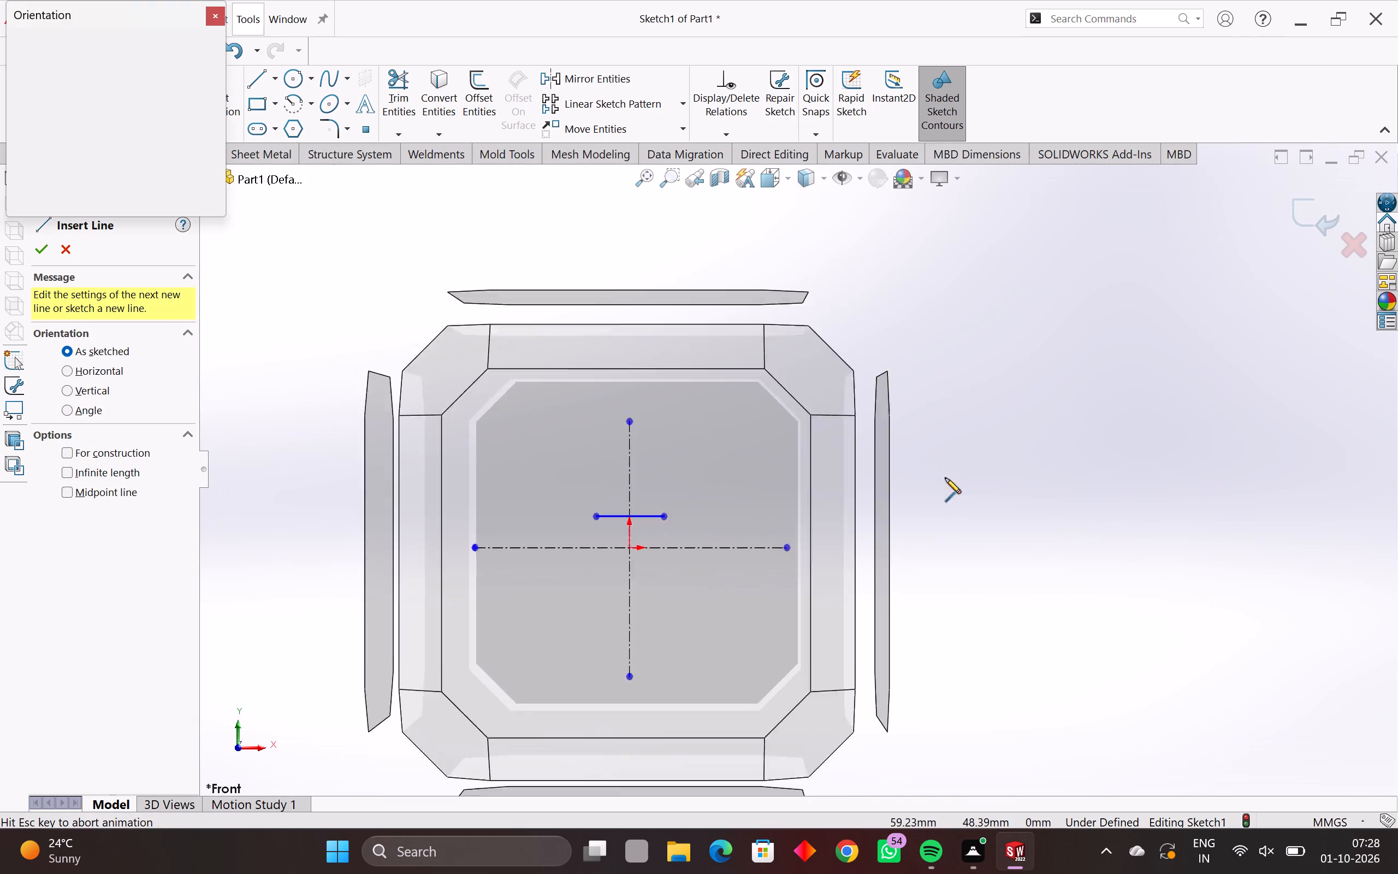
key("Escape")
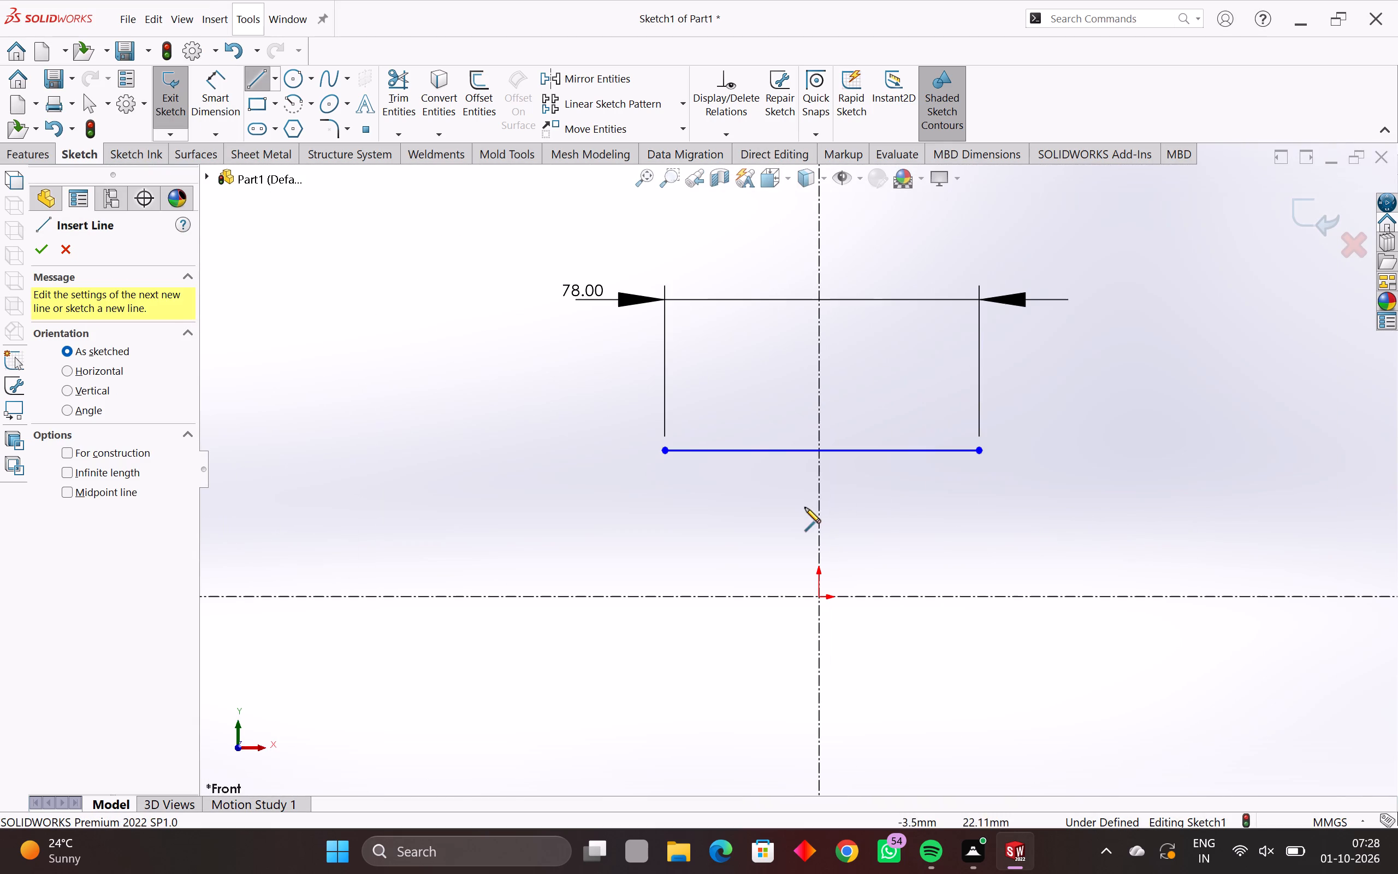
scroll(1020, 427, "down", 5)
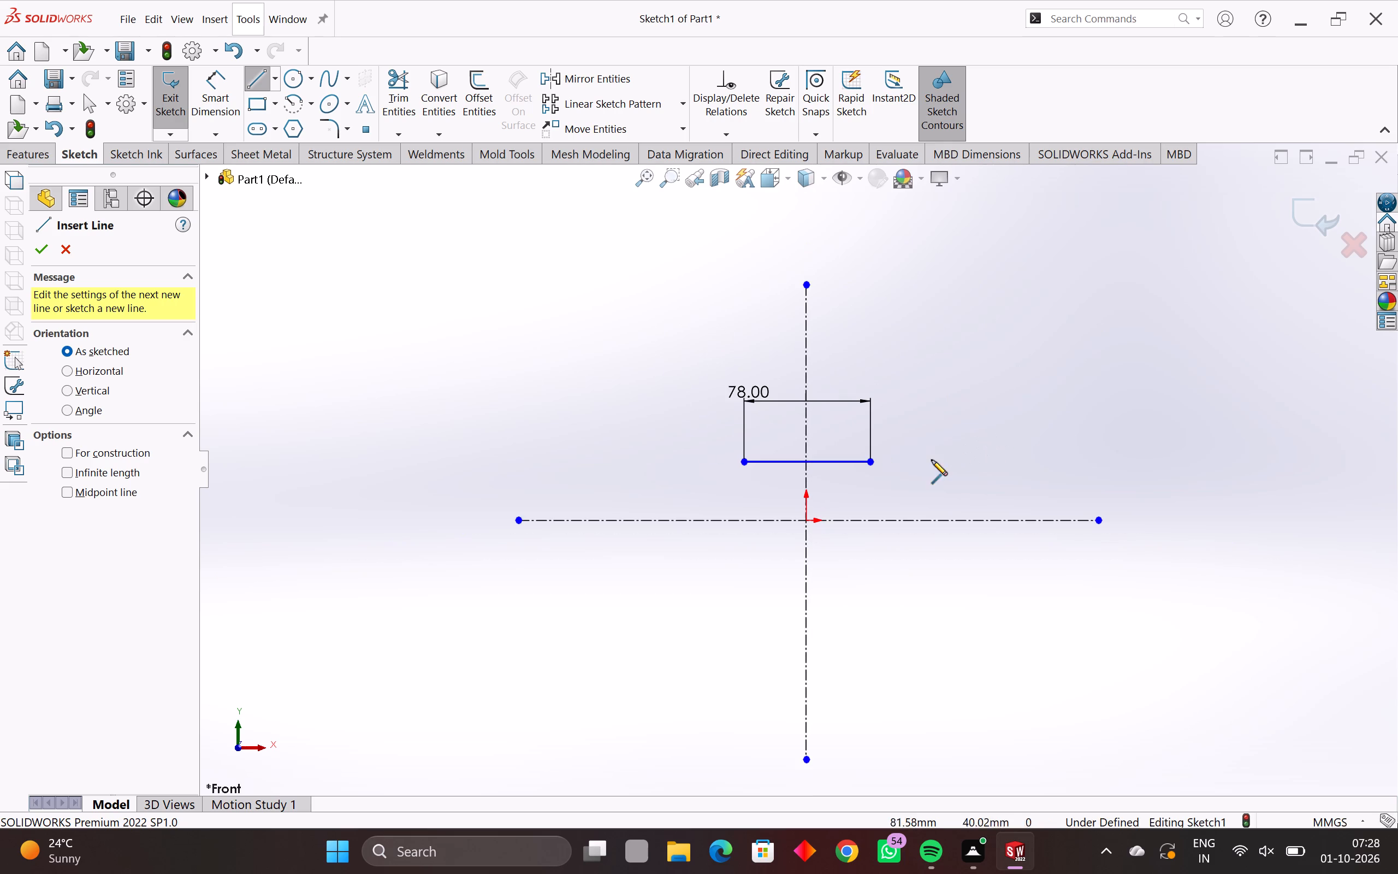
left_click(868, 459)
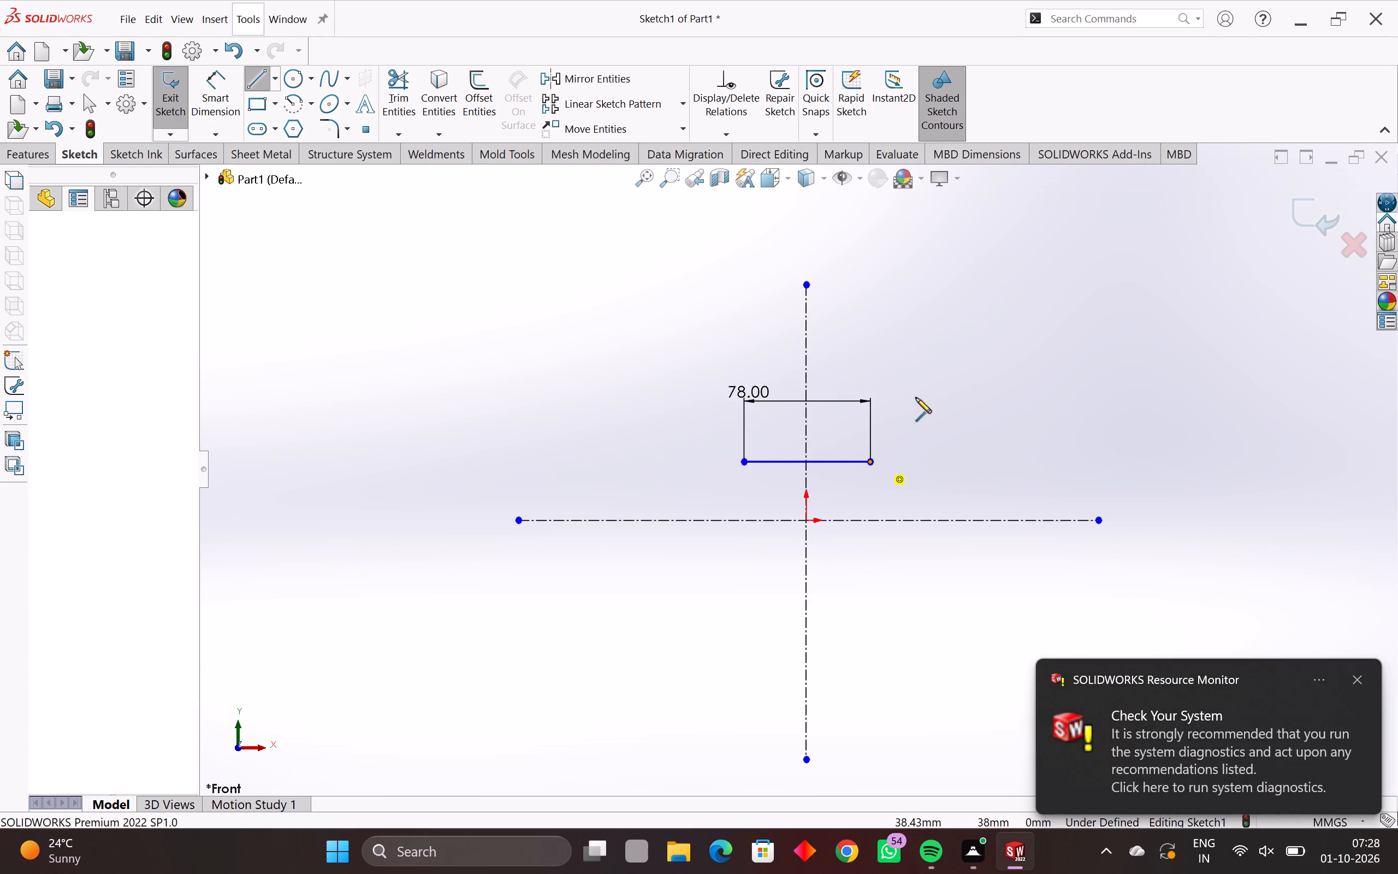
left_click(868, 274)
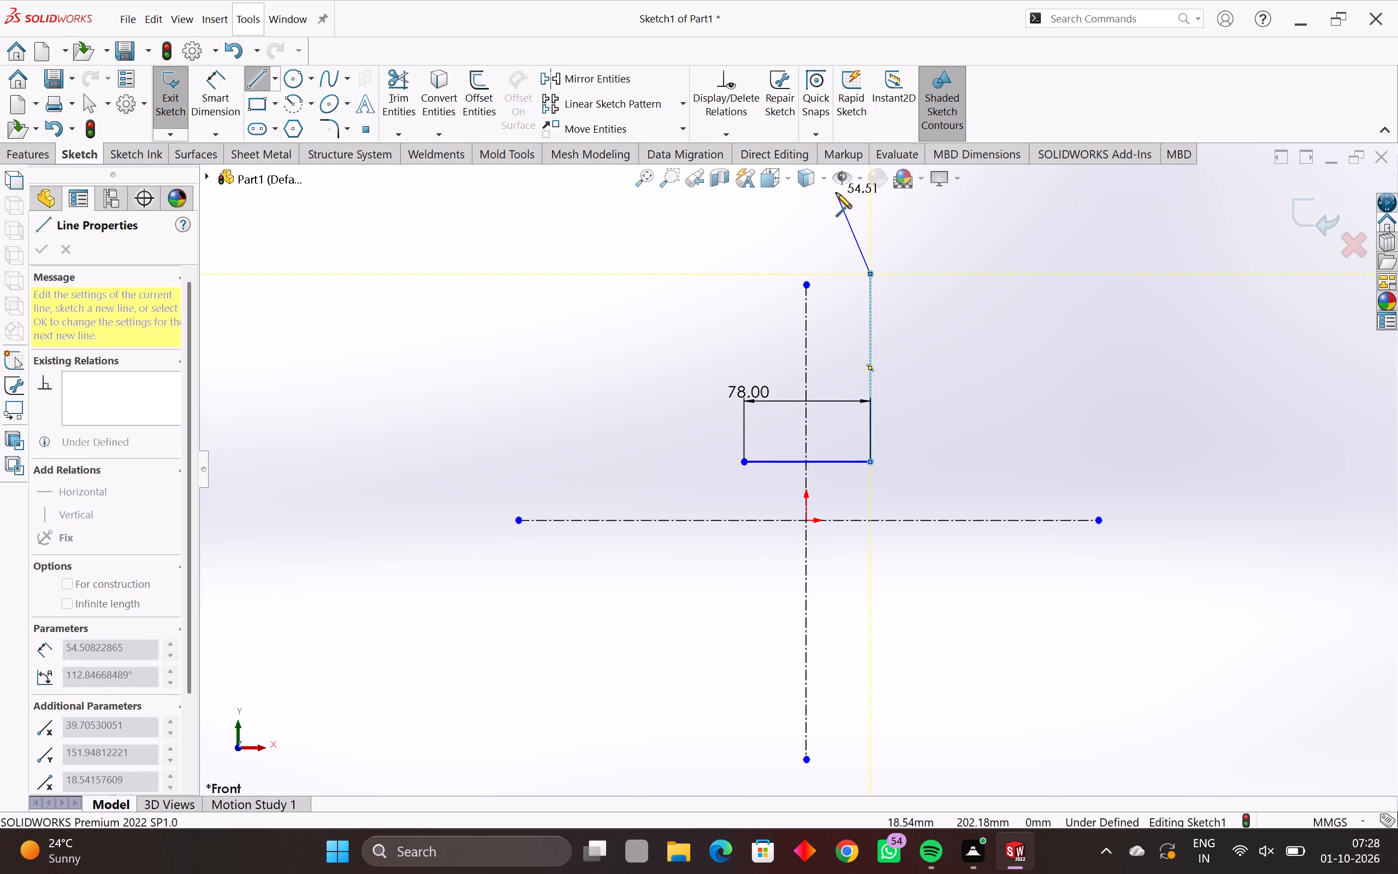
key("Escape")
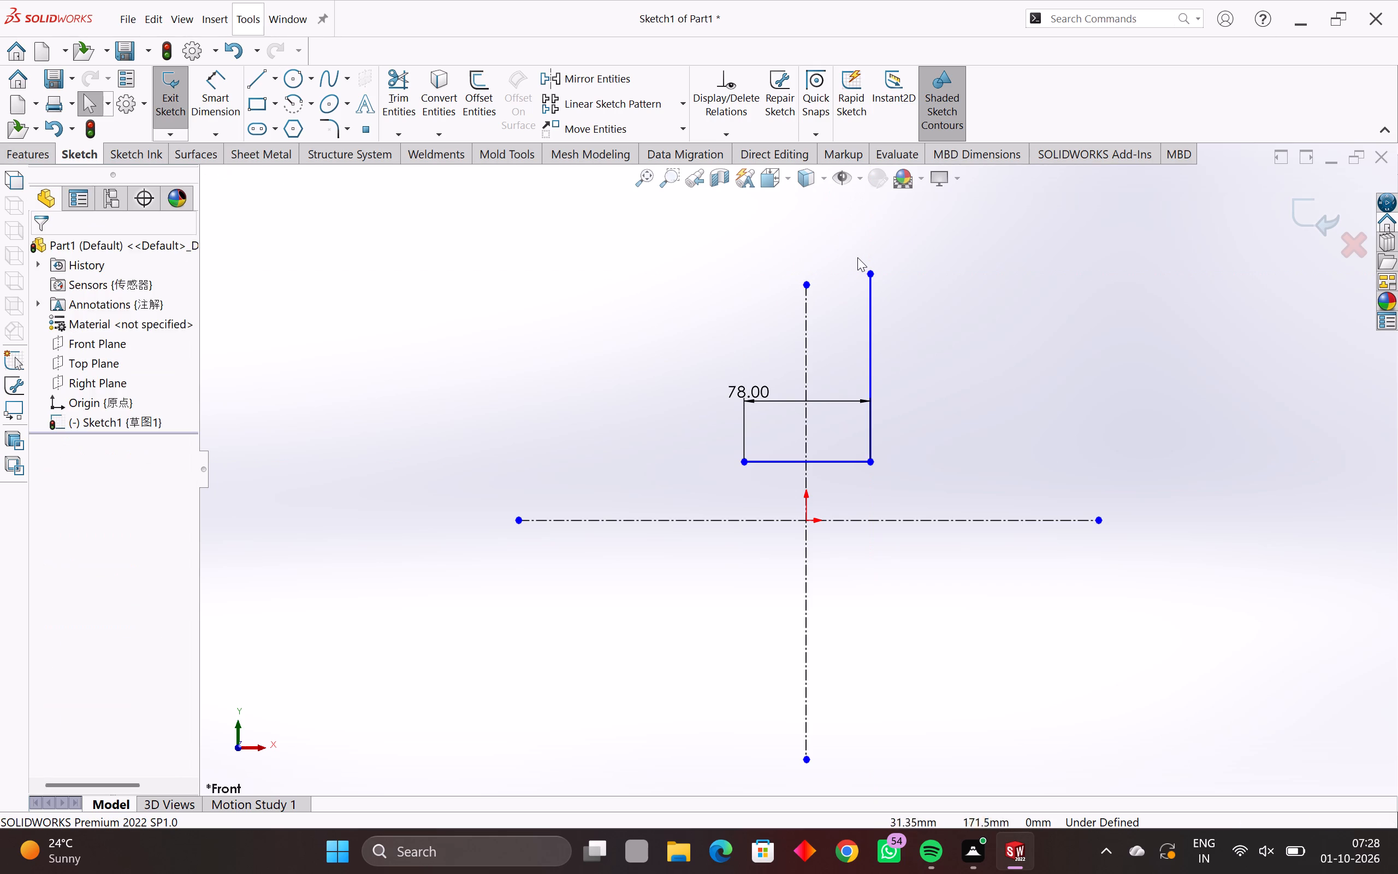
Dimension the new vertical line's length at 112.5 mm, placing the dimension outside the profile to the line's right.
left_click(871, 283)
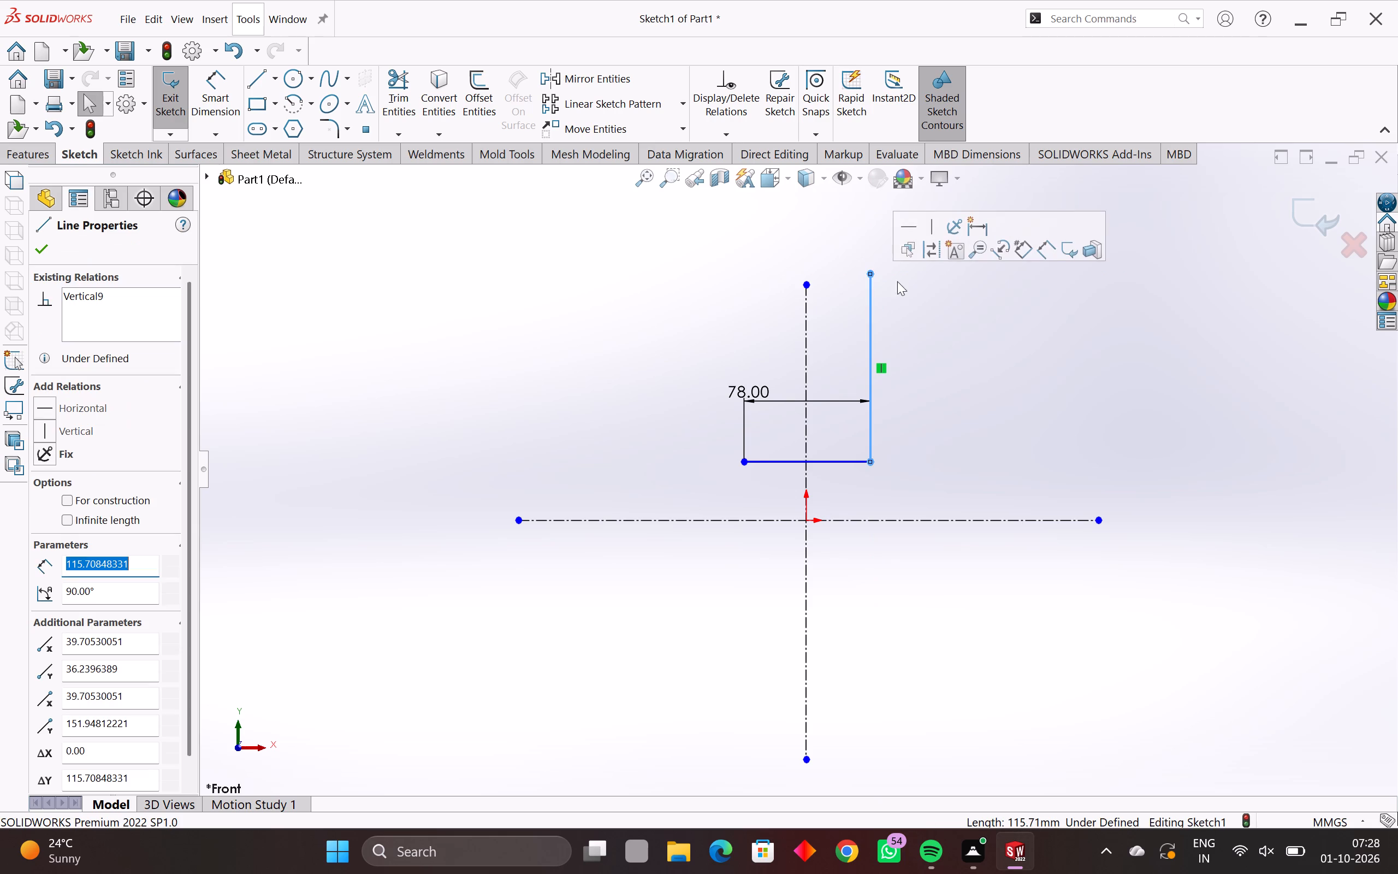
left_click(870, 291)
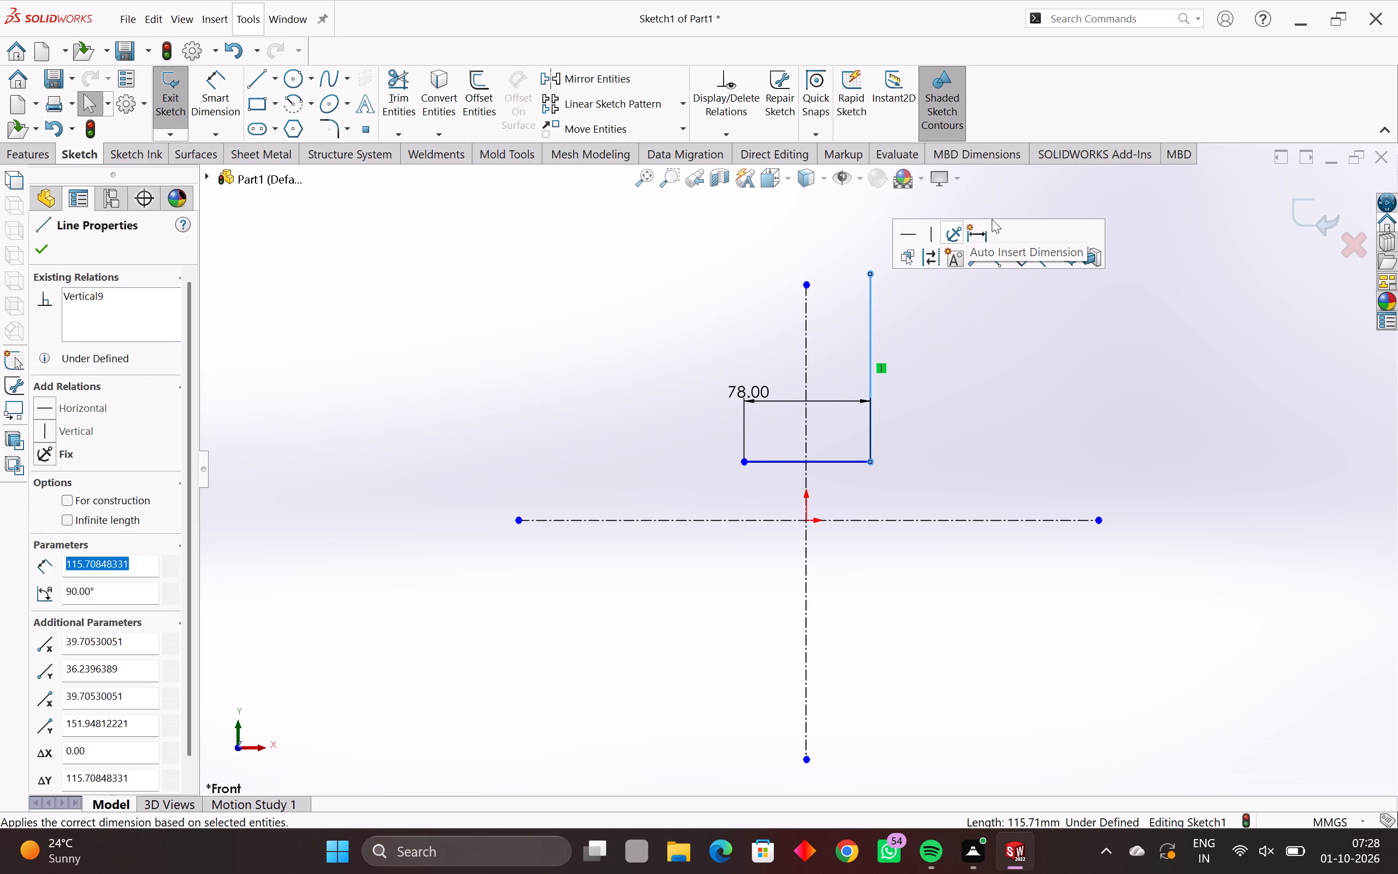
left_click(980, 232)
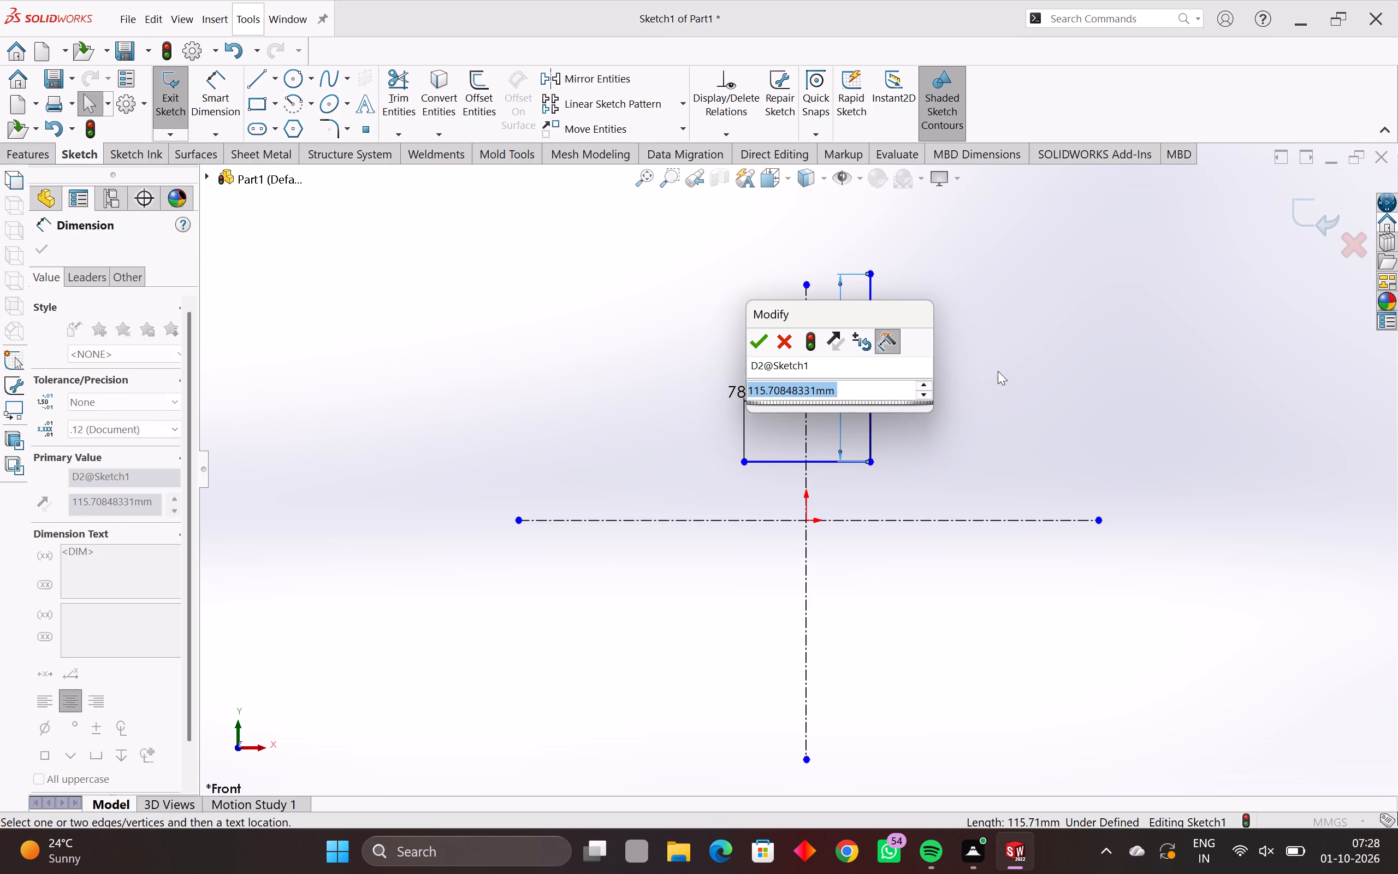
key("1")
key("2")
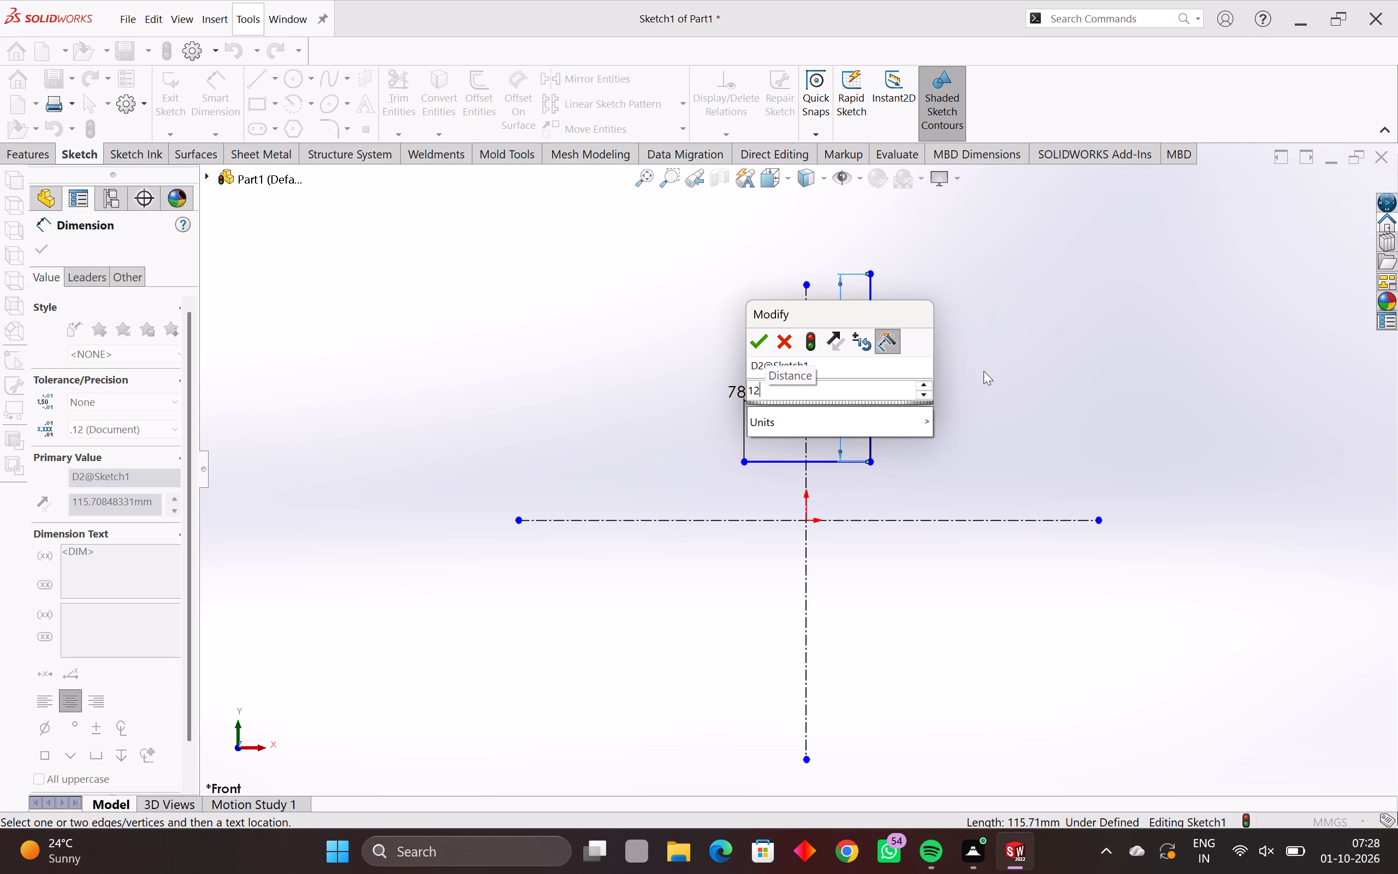
key("BackSpace")
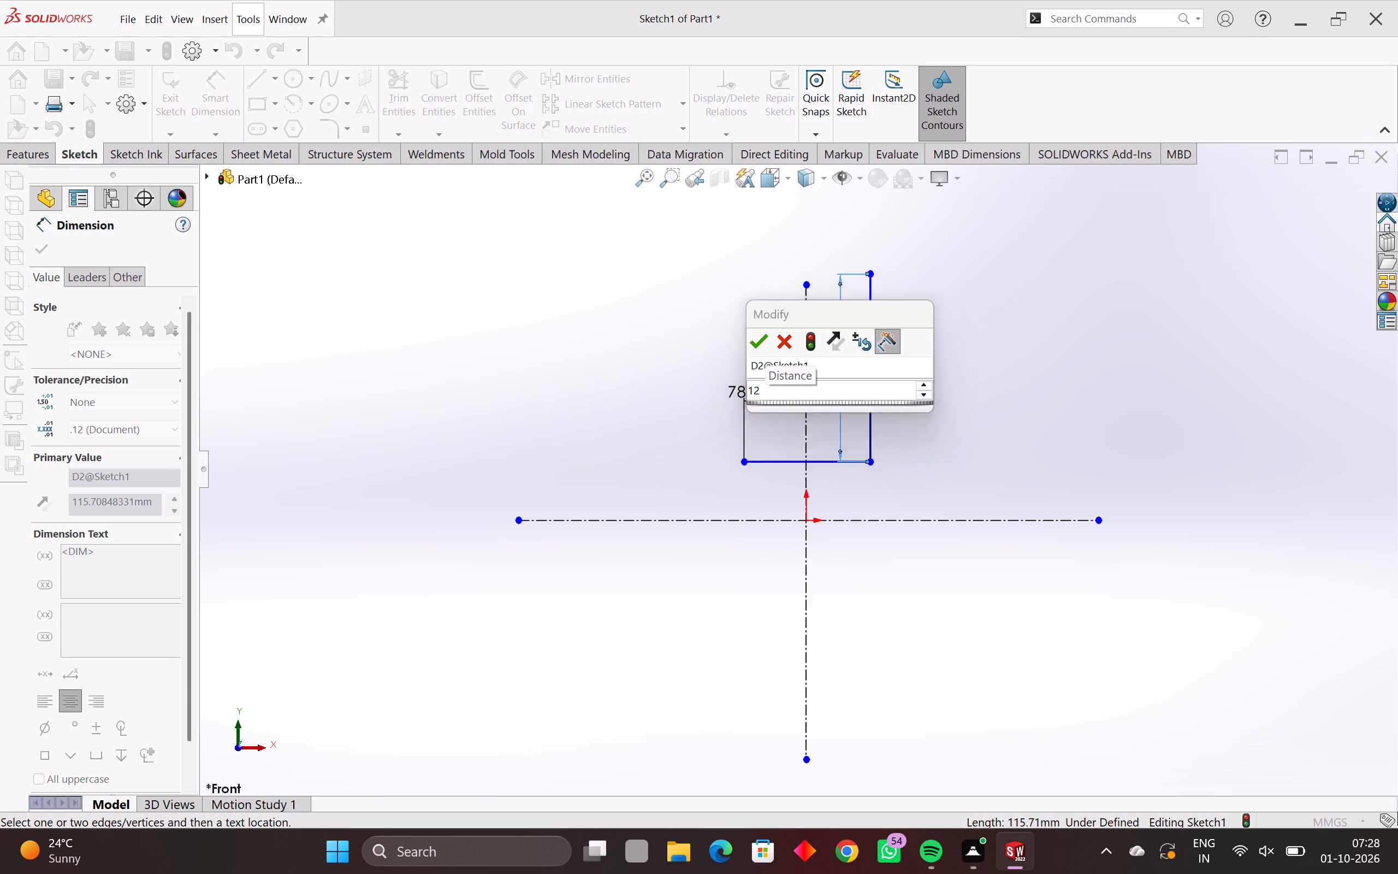
type("12.5")
key("Return")
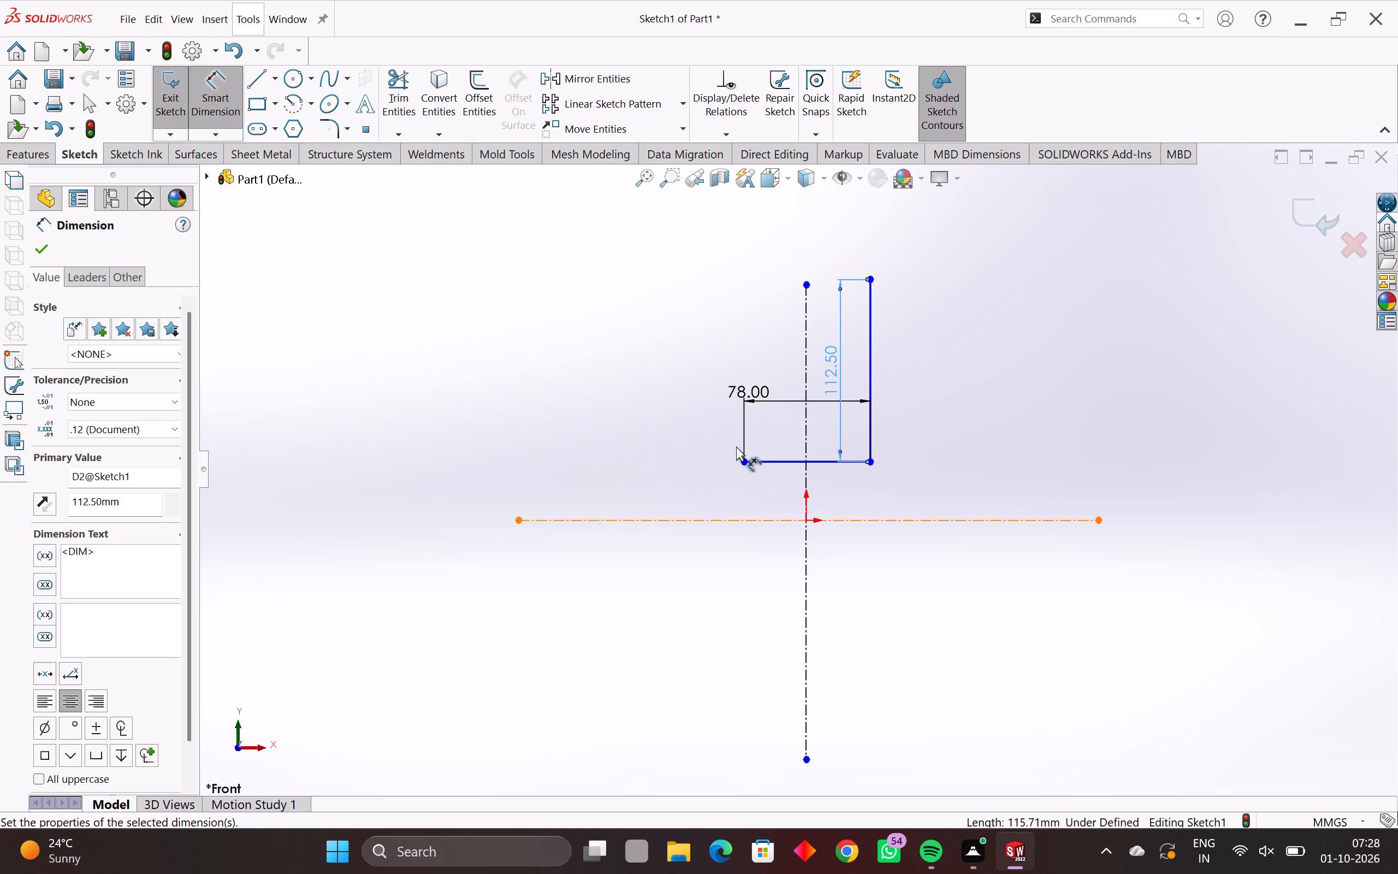
left_click_drag(832, 351, 926, 345)
left_click(860, 376)
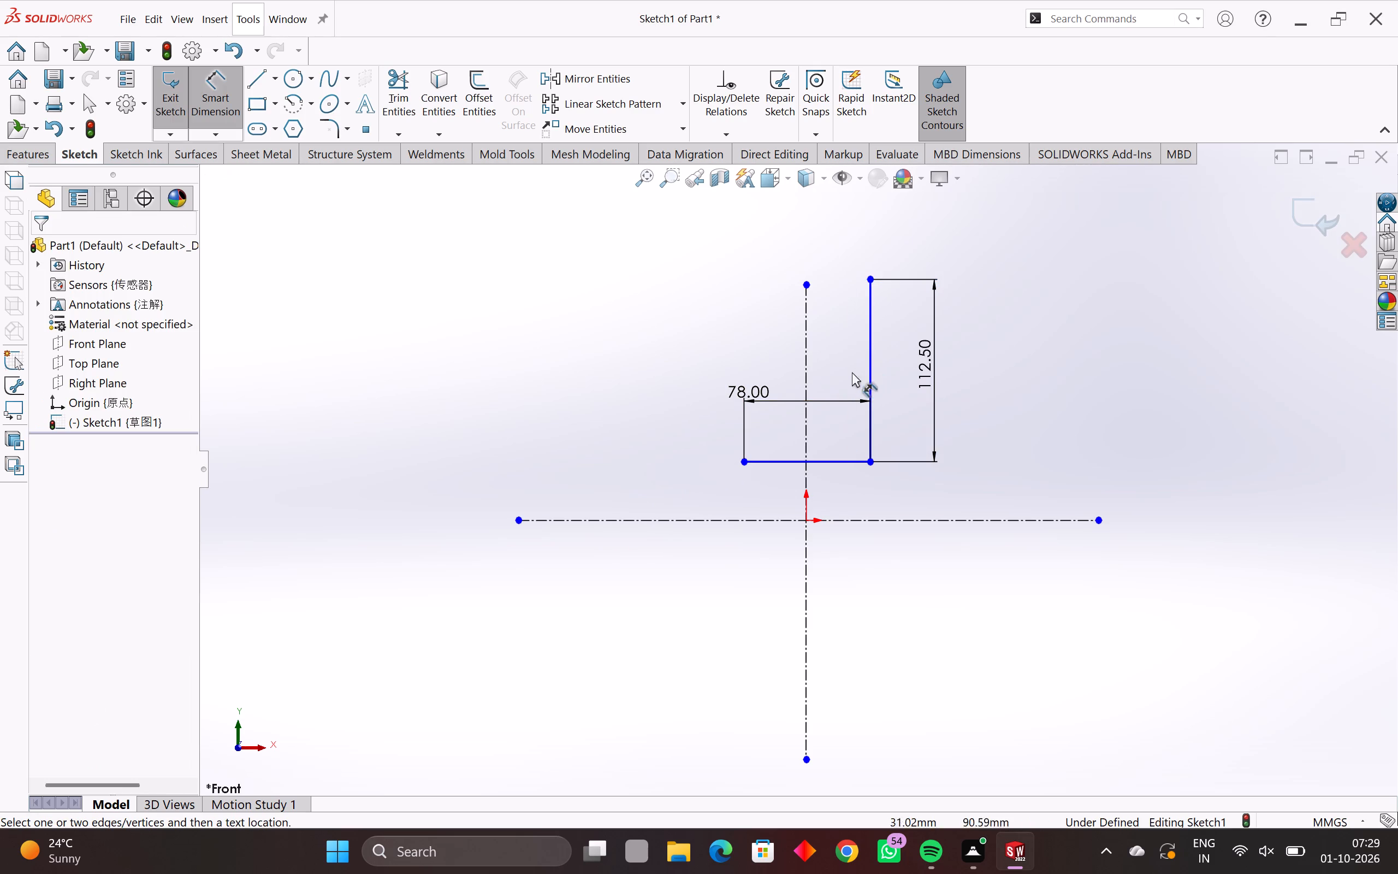
Sketch a vertical line about 151 mm long upward from the left end of the 78 mm horizontal line.
key("space")
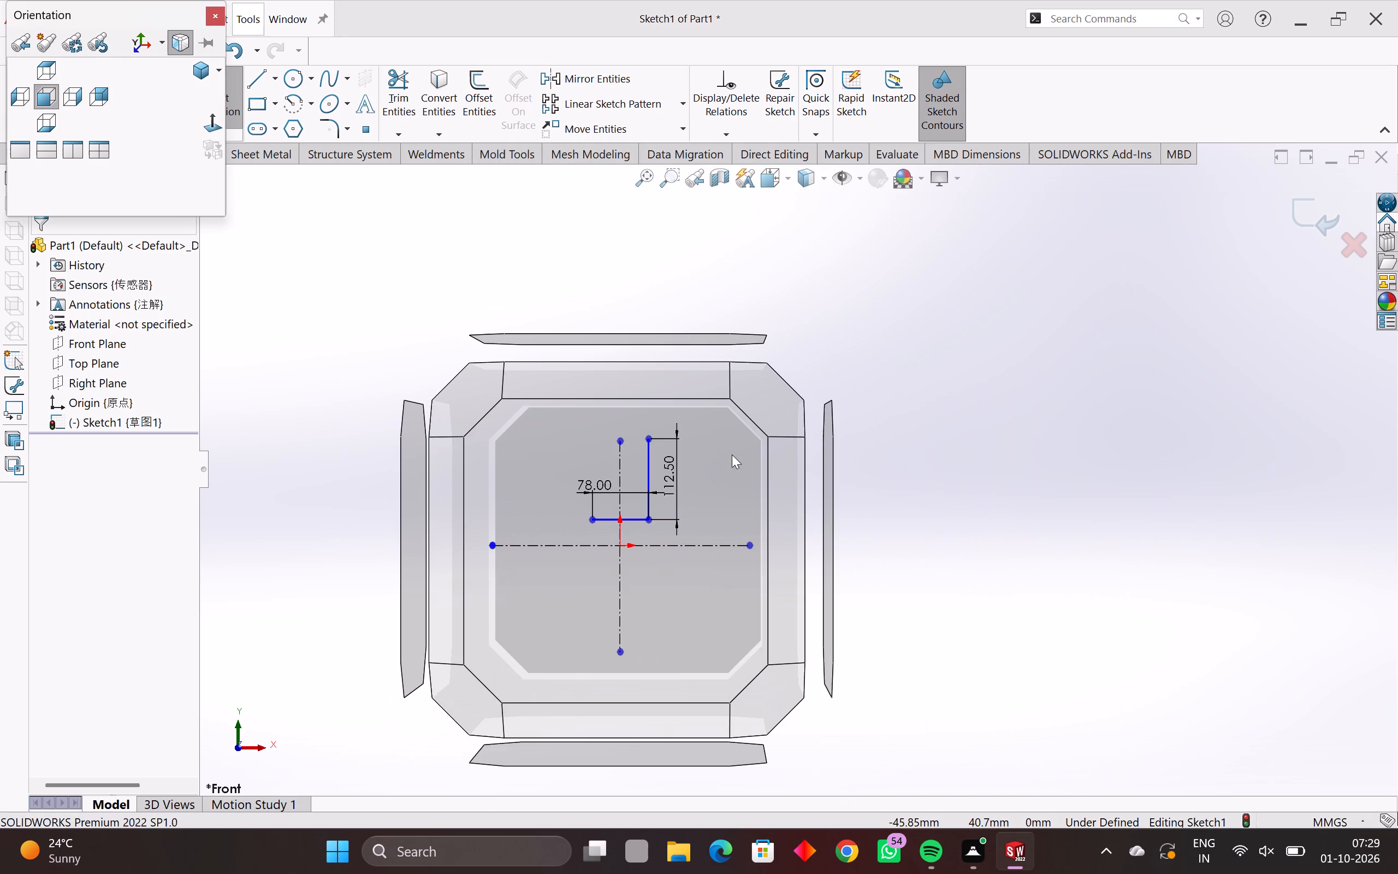
key("Escape")
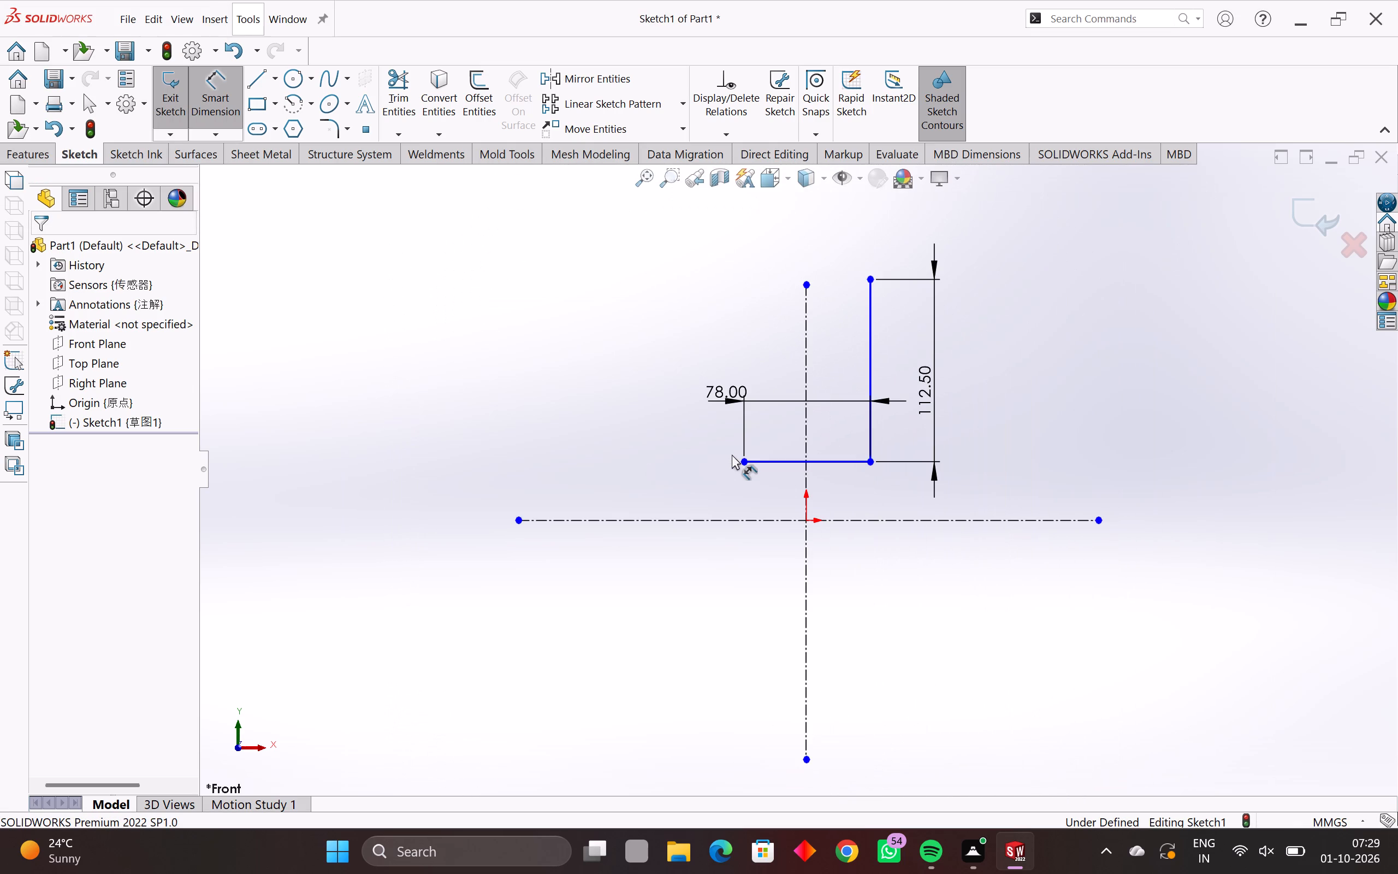
key("Escape")
key("l")
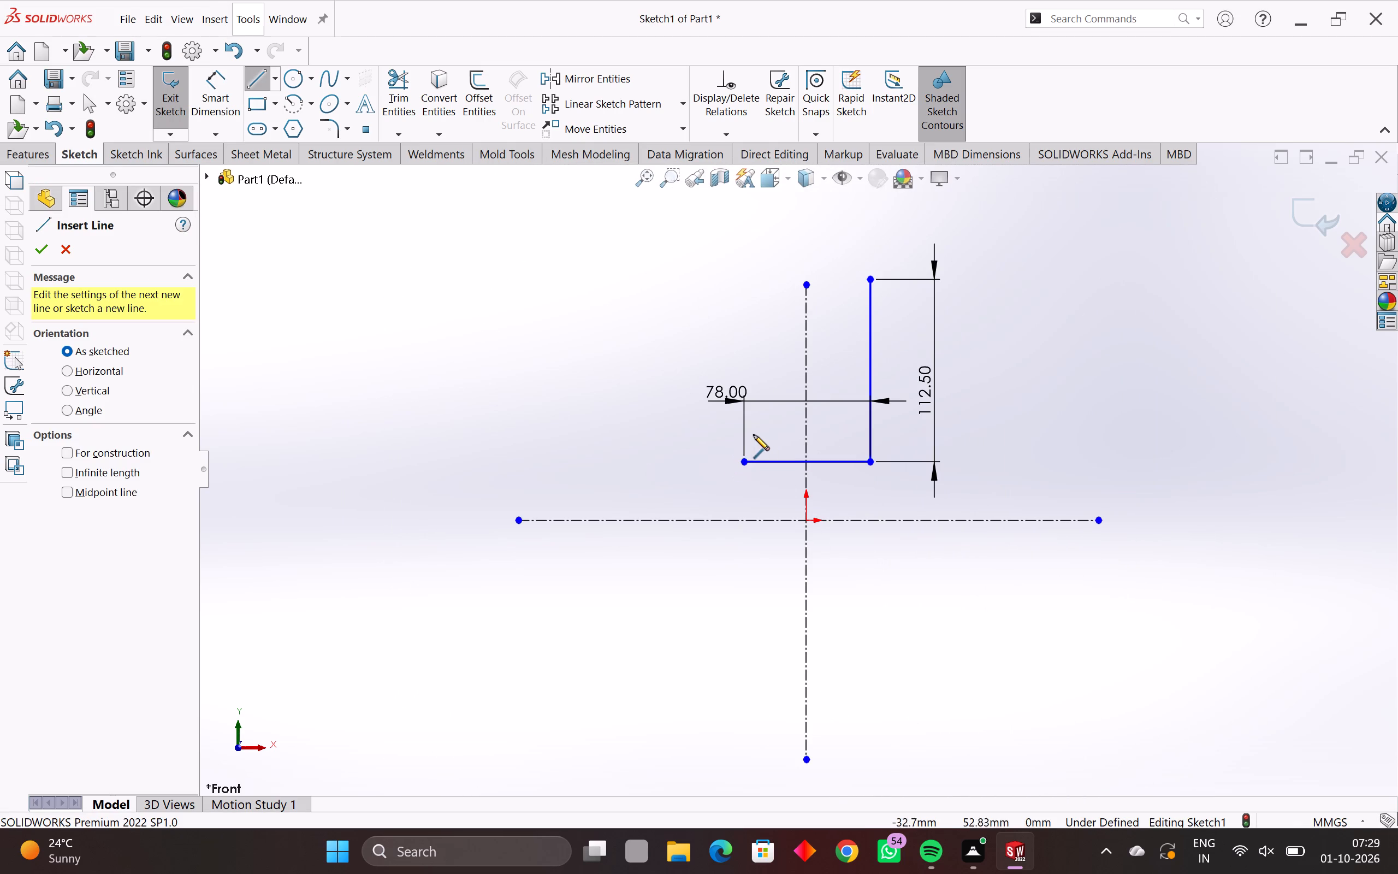
left_click(744, 463)
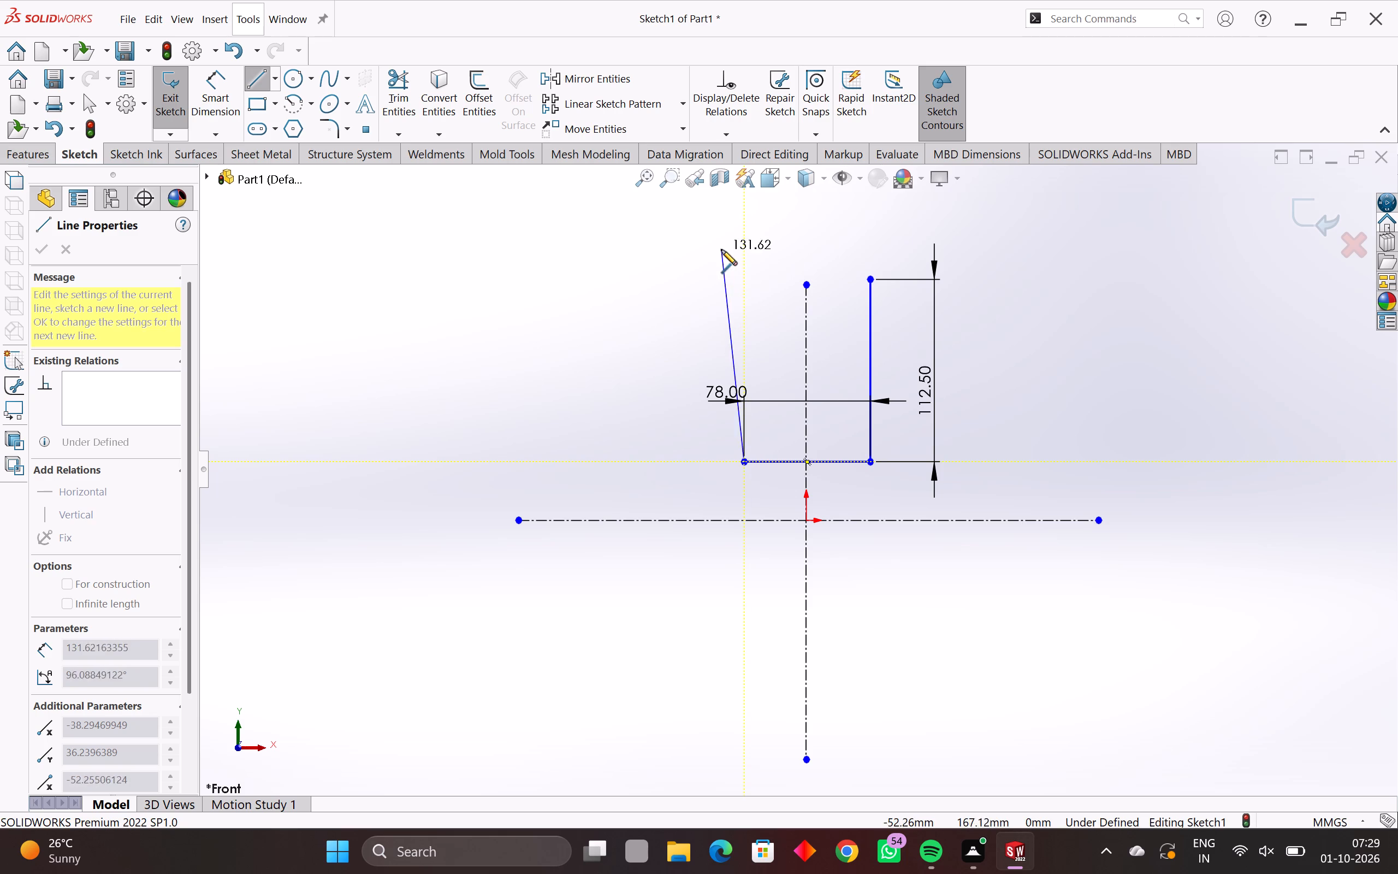
left_click(745, 217)
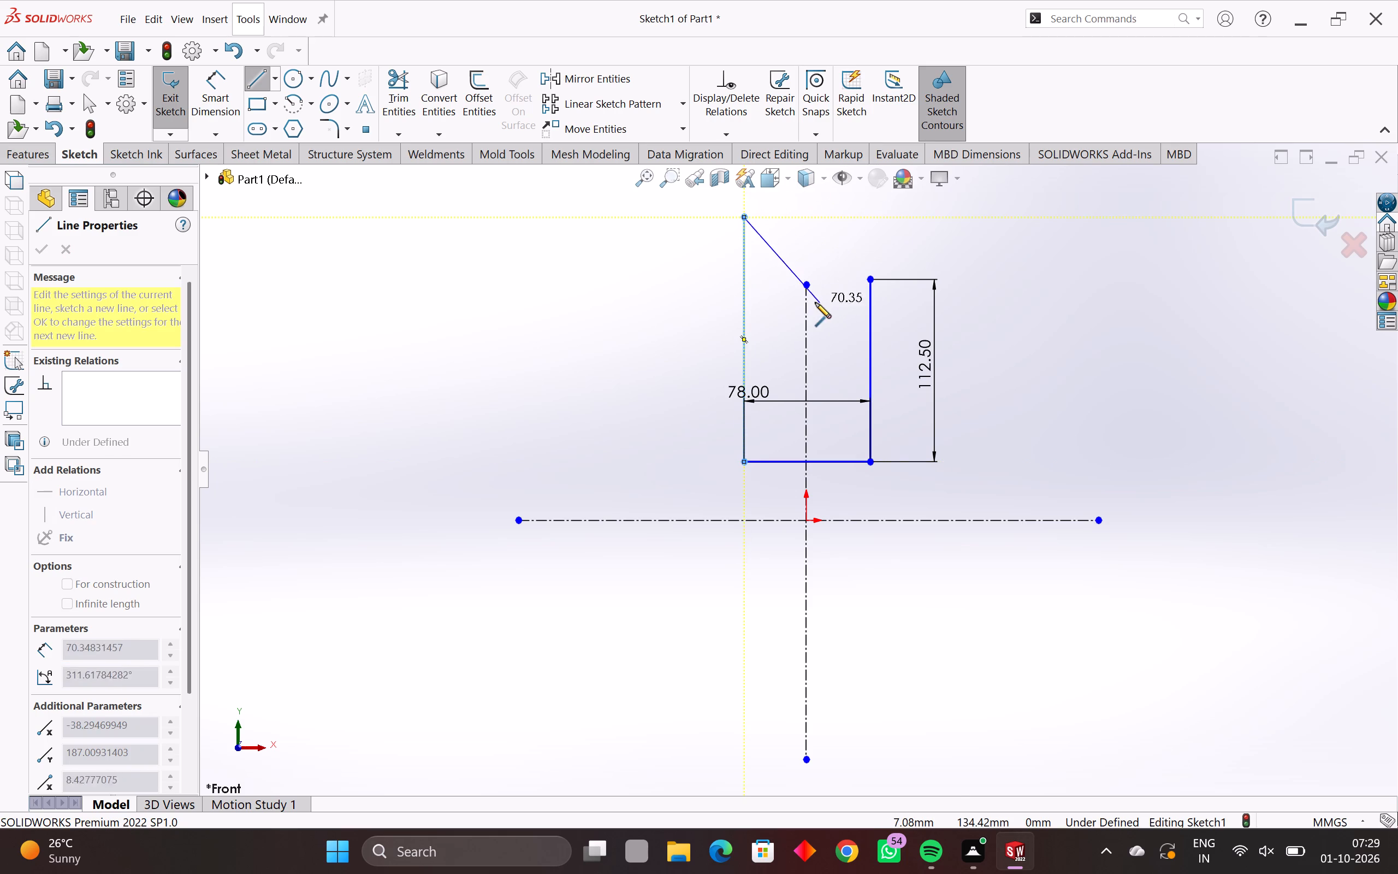
key("Escape")
Dimension the left vertical line's length and set it to 112.5 mm.
left_click(743, 273)
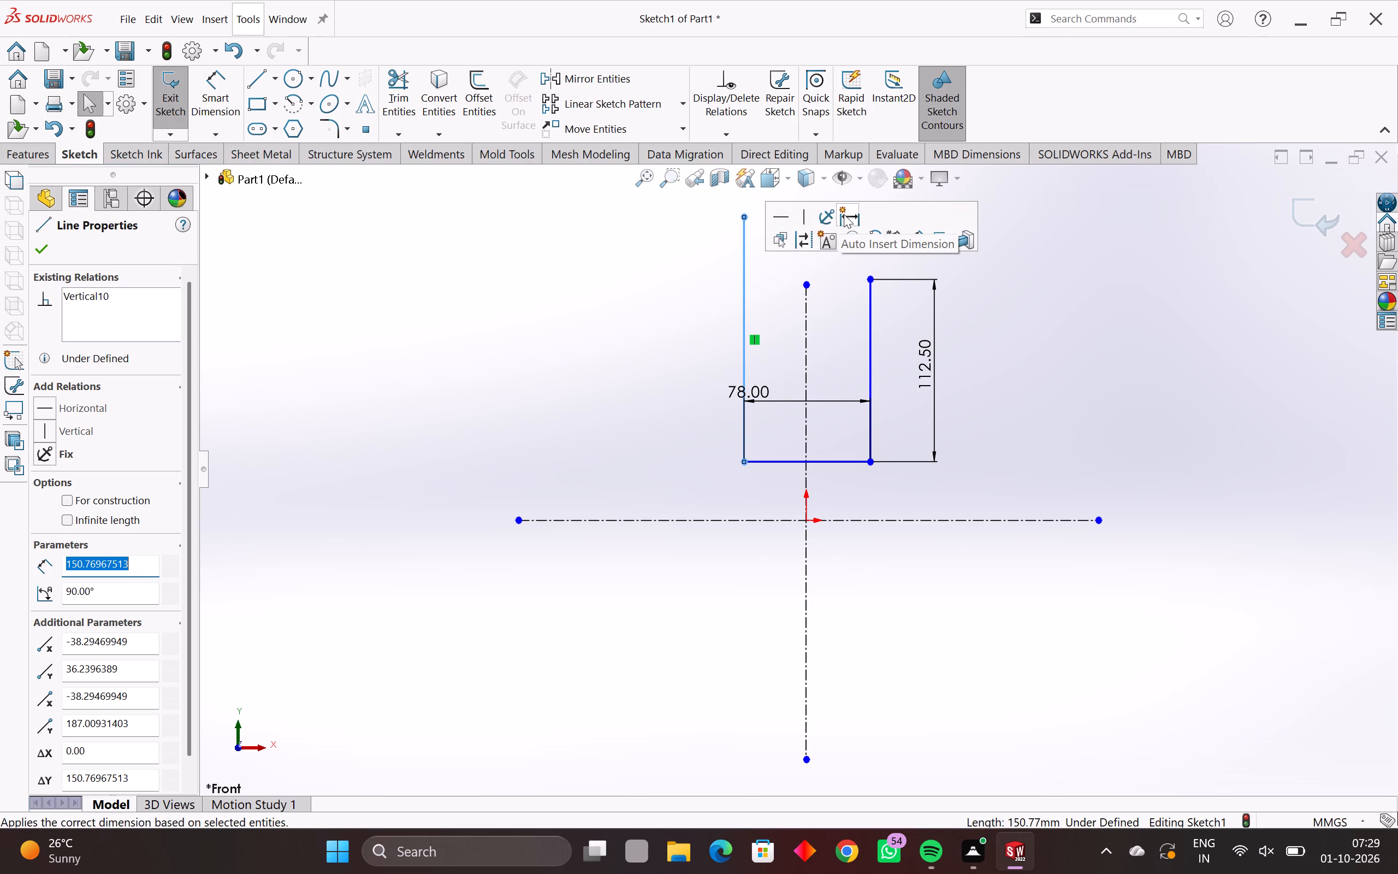
left_click(844, 214)
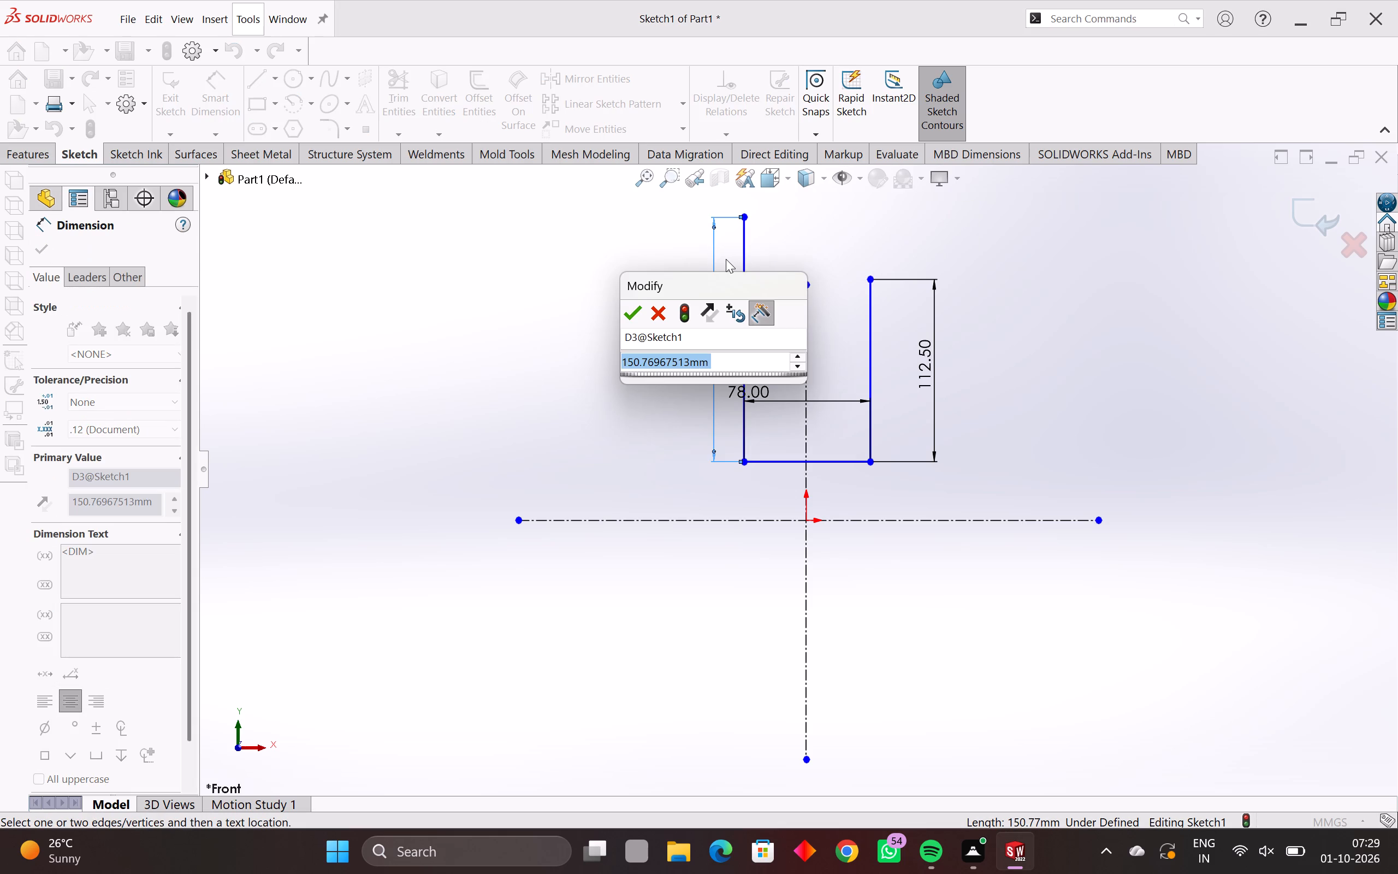
key("1")
key("1")
key("2")
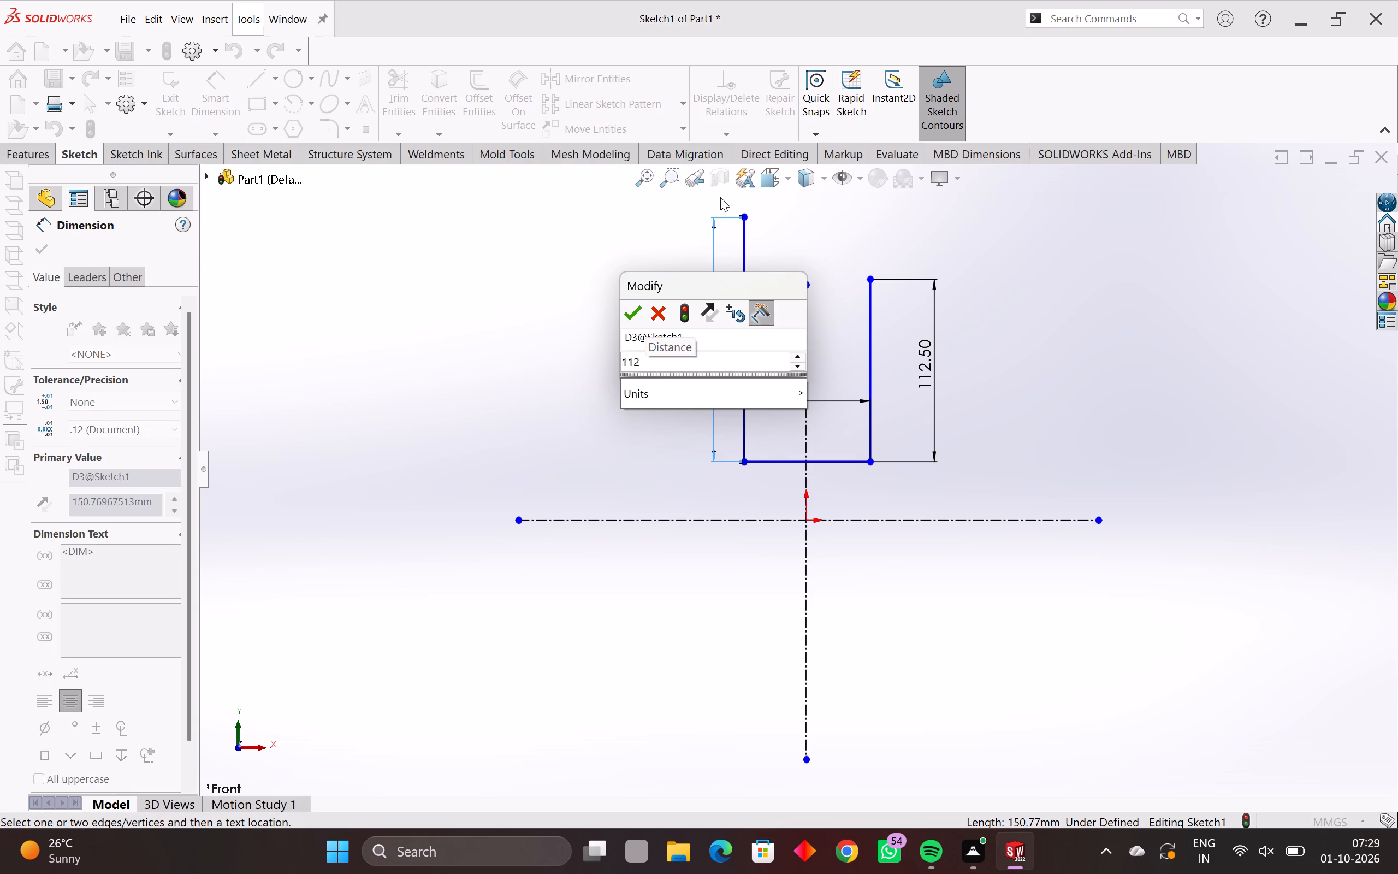
key("period")
key("5")
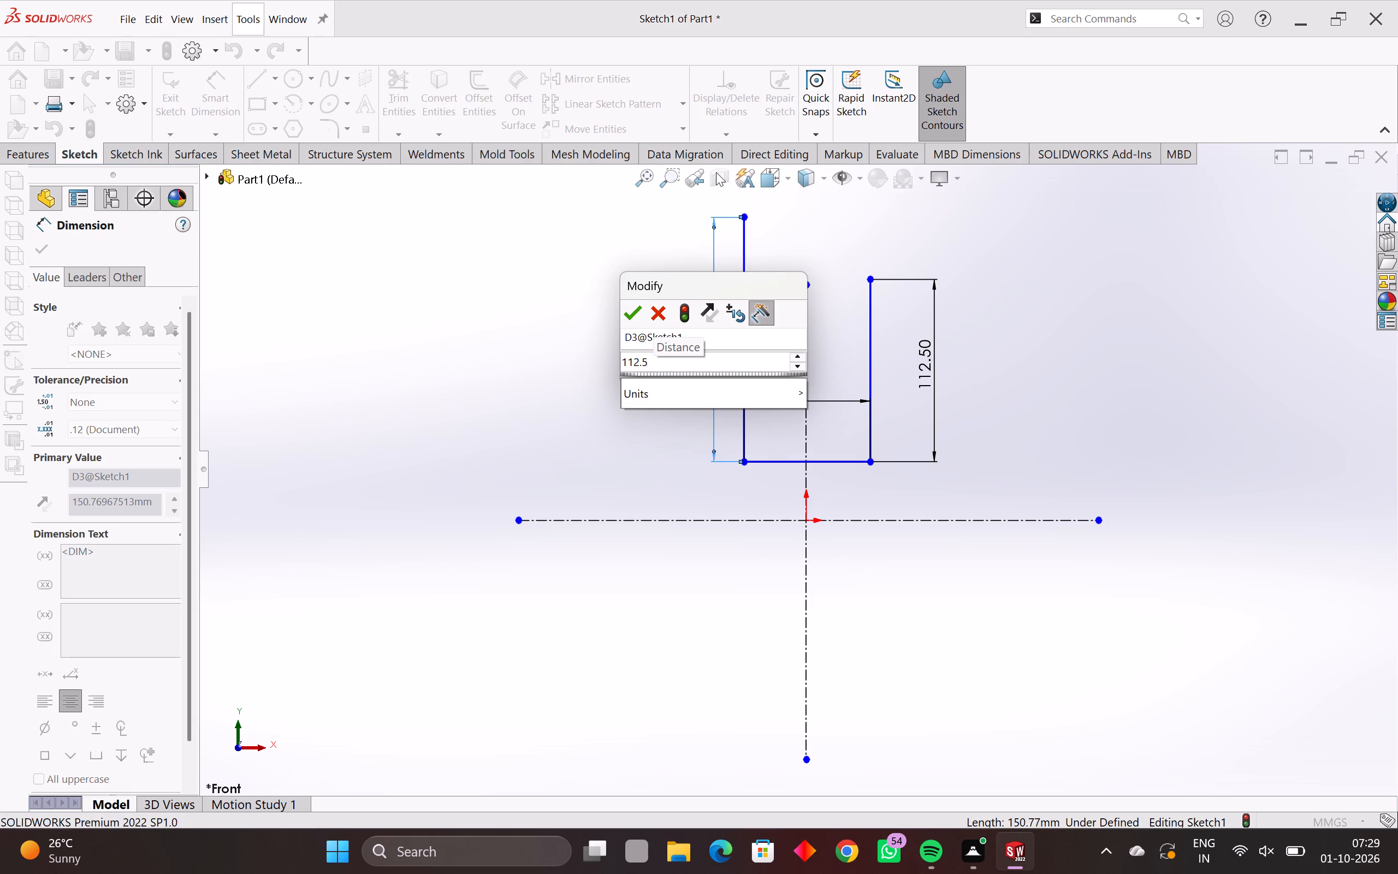
key("Return")
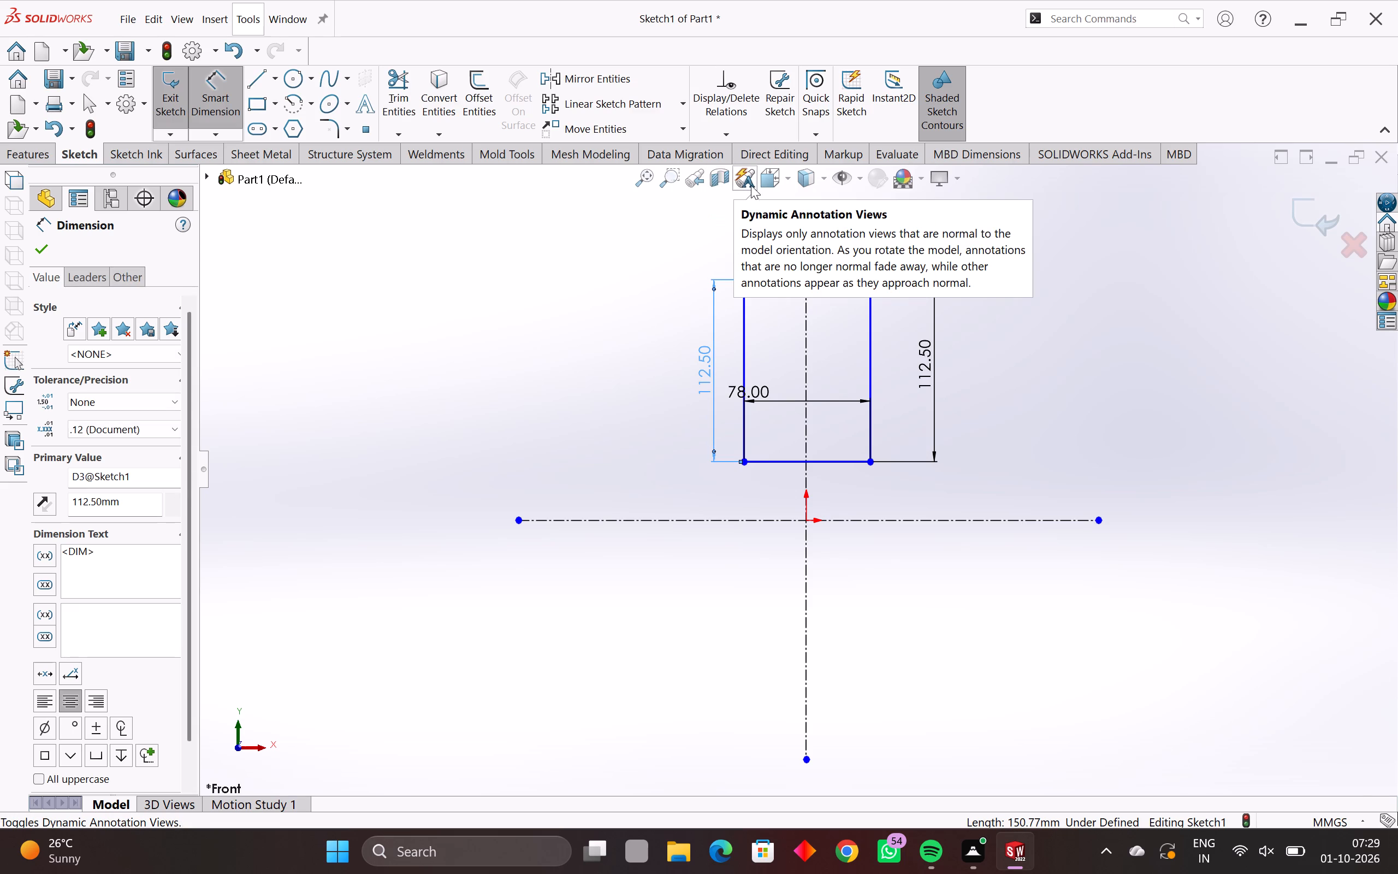
key("Escape")
key("Escape")
key("Escape")
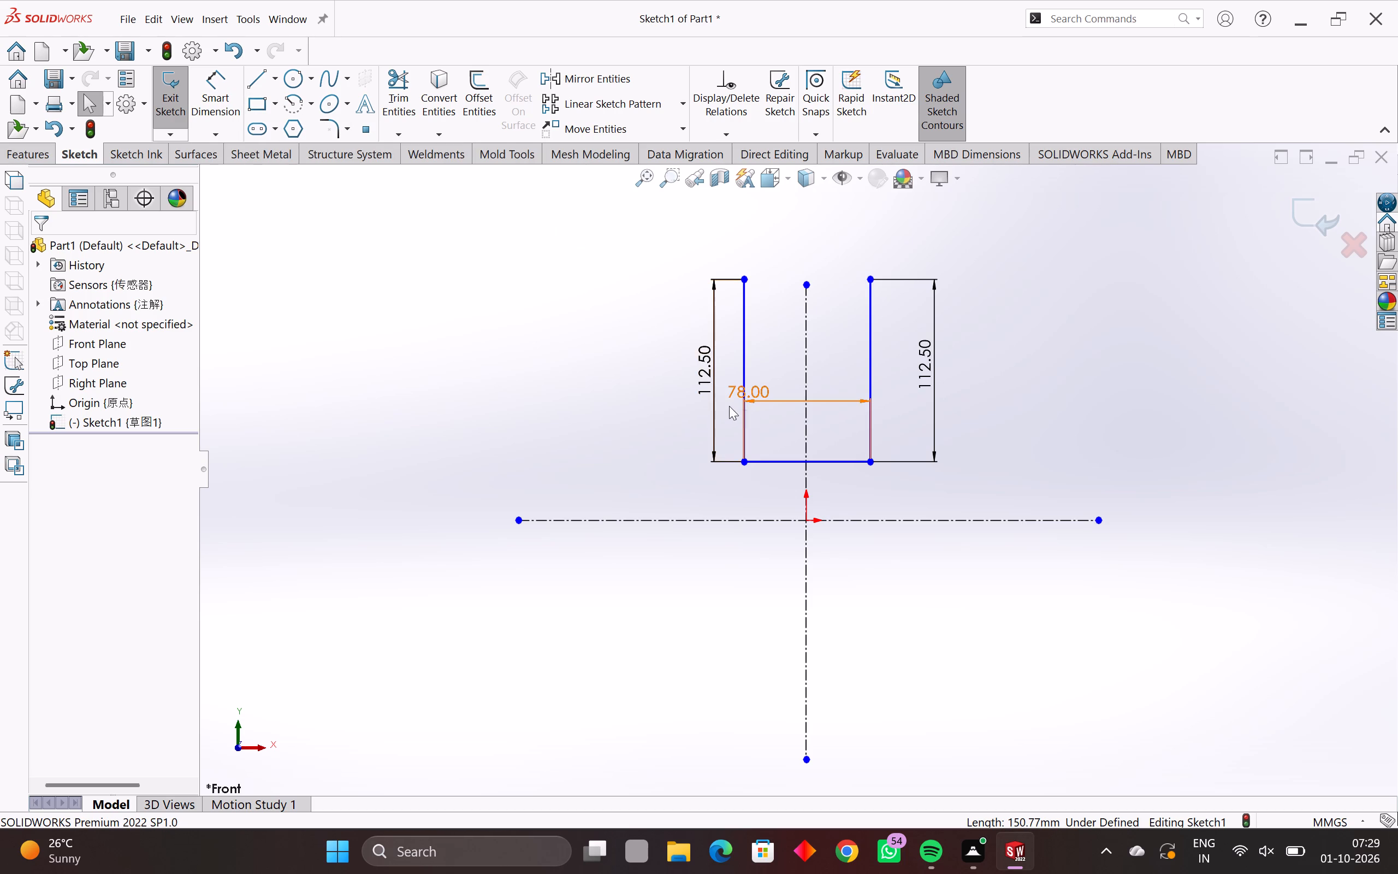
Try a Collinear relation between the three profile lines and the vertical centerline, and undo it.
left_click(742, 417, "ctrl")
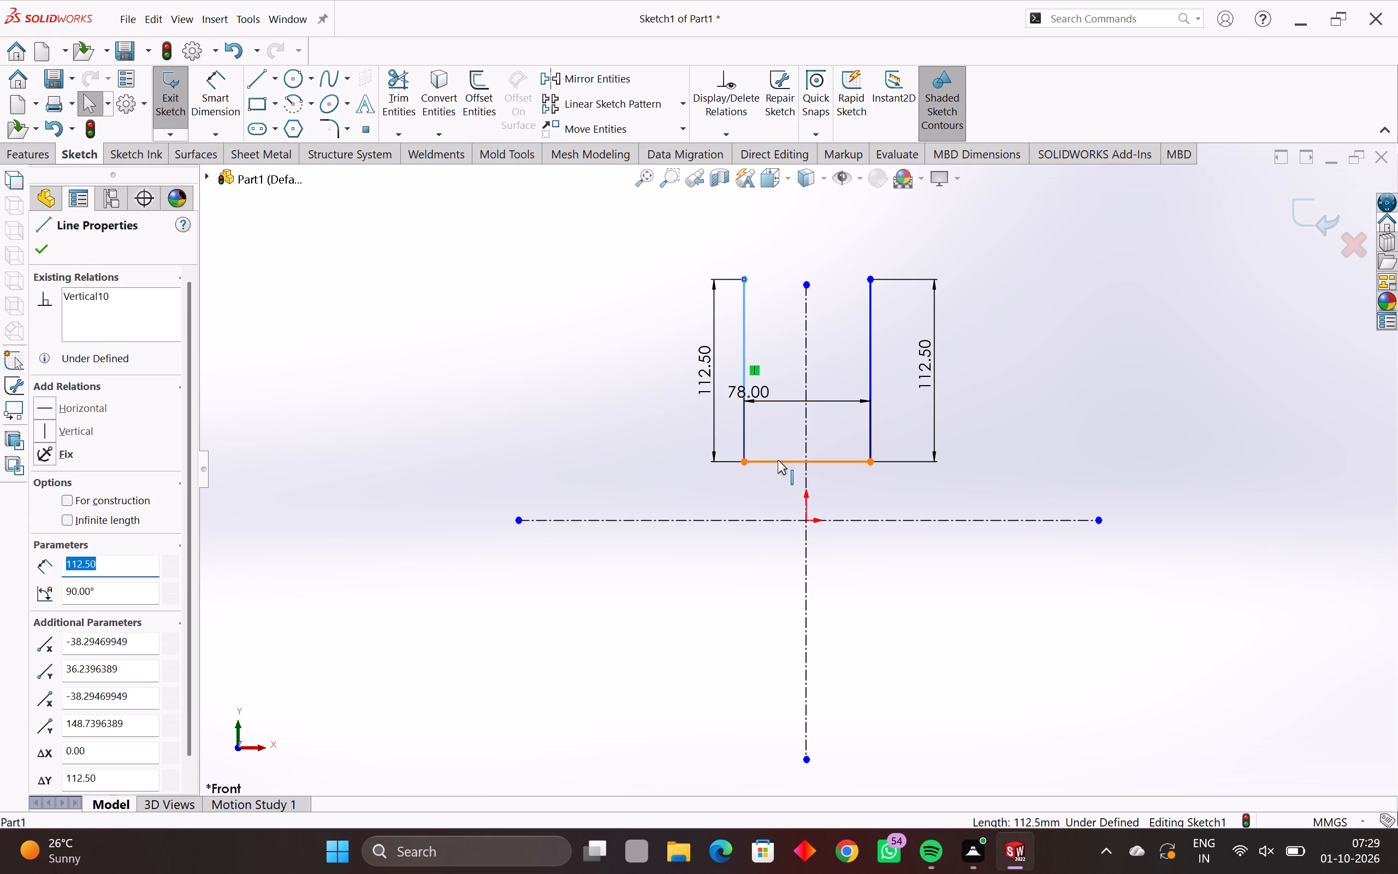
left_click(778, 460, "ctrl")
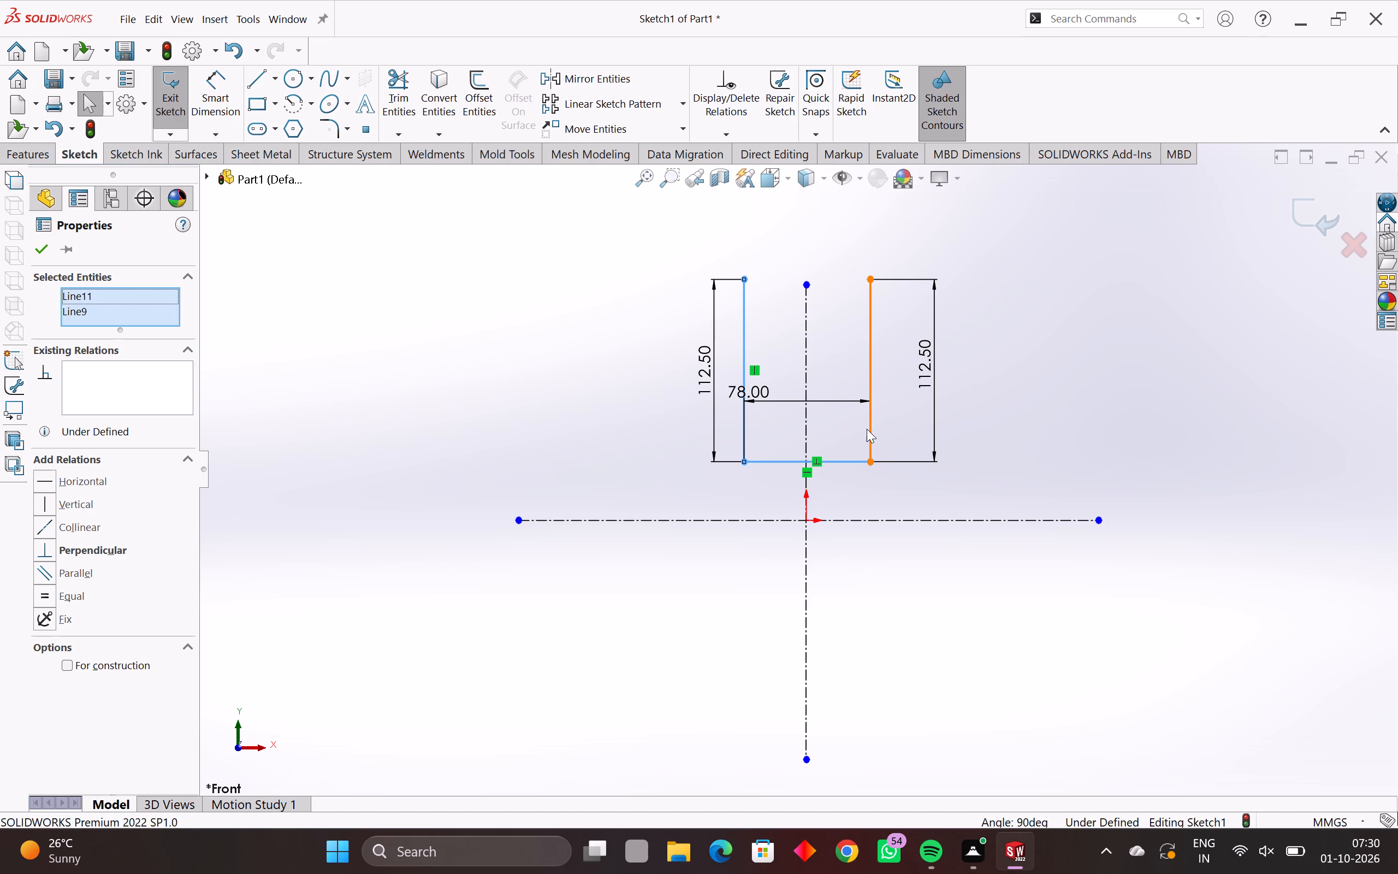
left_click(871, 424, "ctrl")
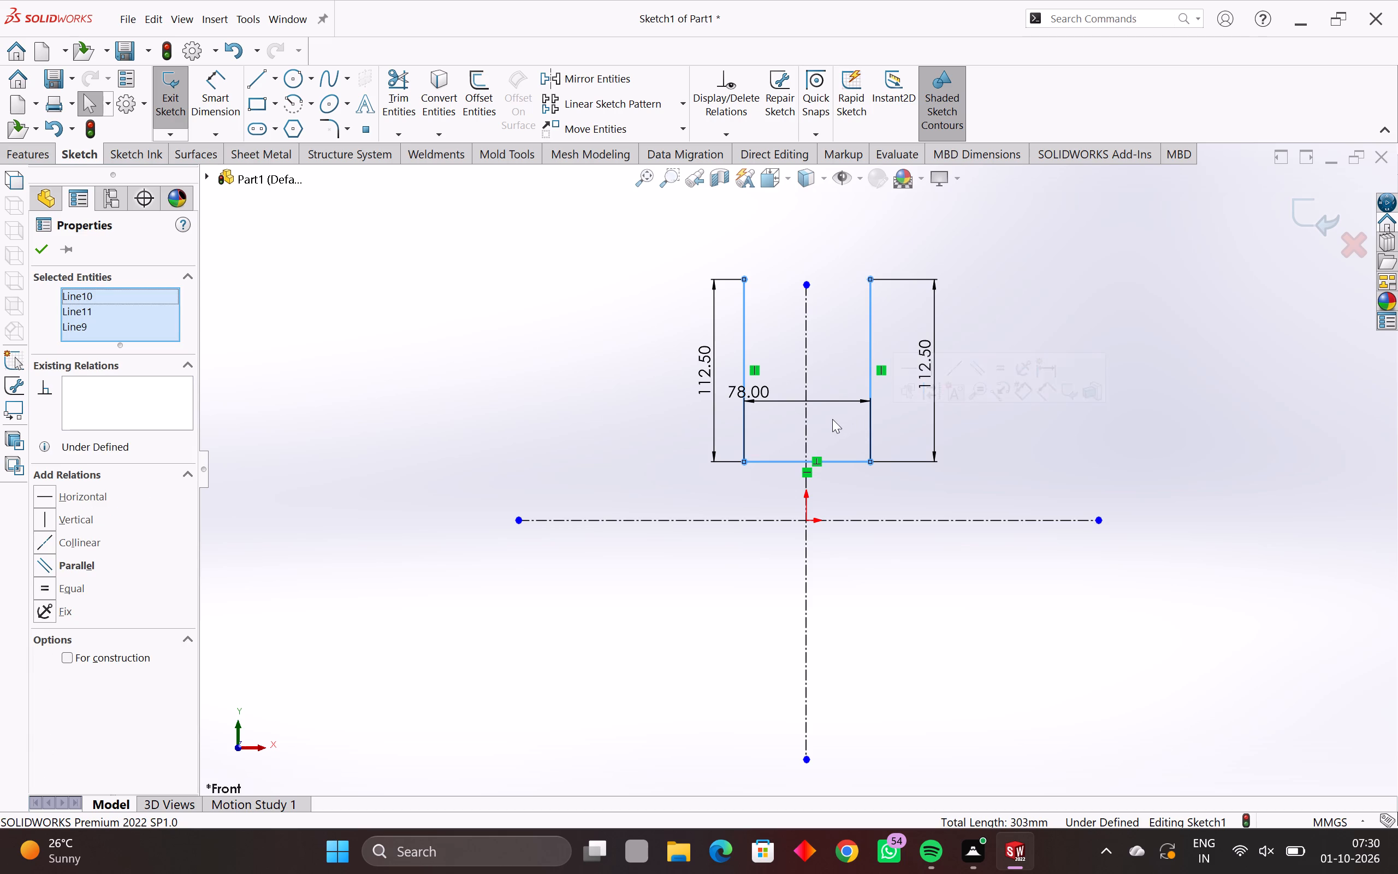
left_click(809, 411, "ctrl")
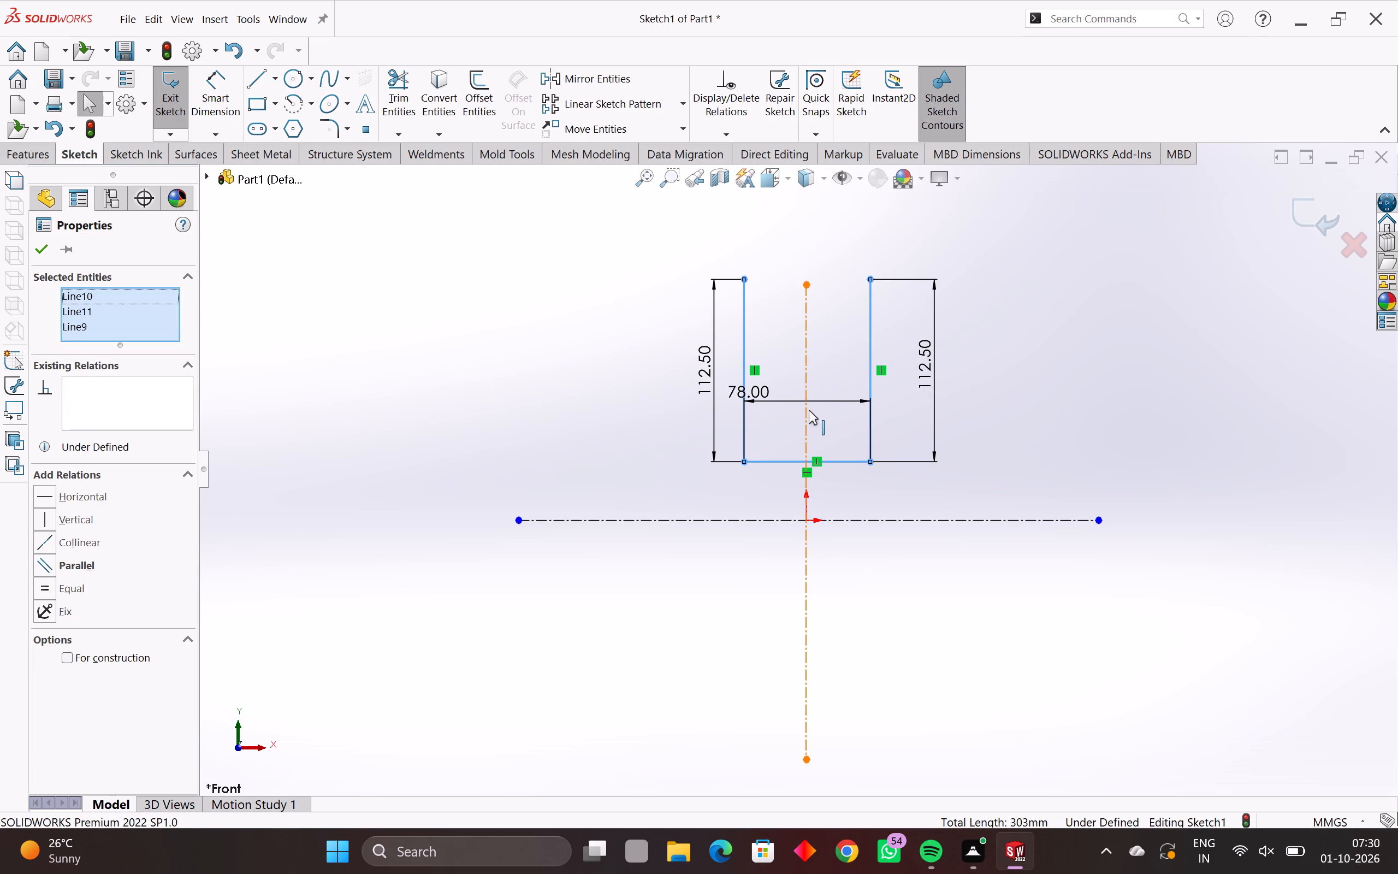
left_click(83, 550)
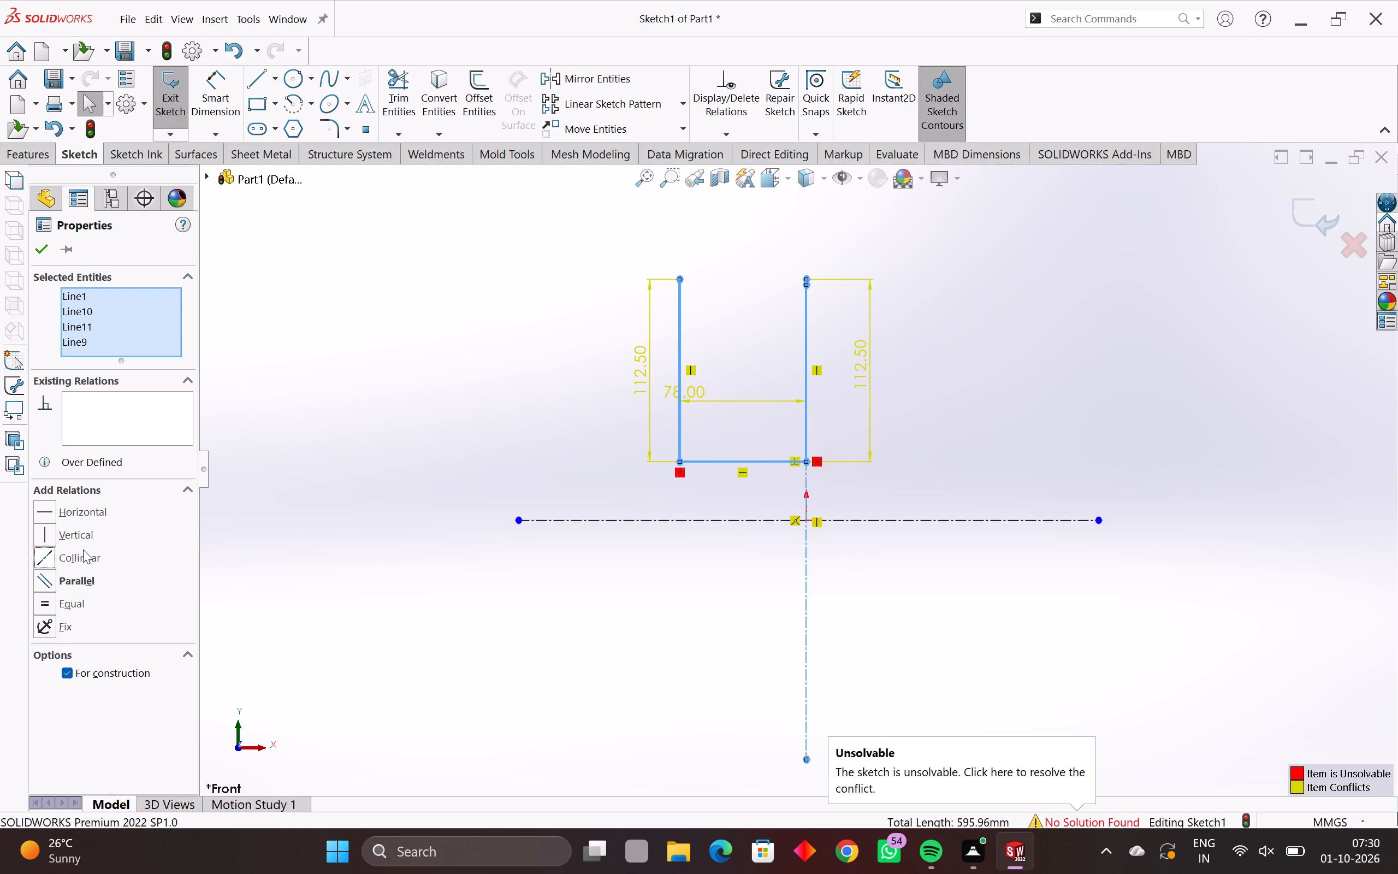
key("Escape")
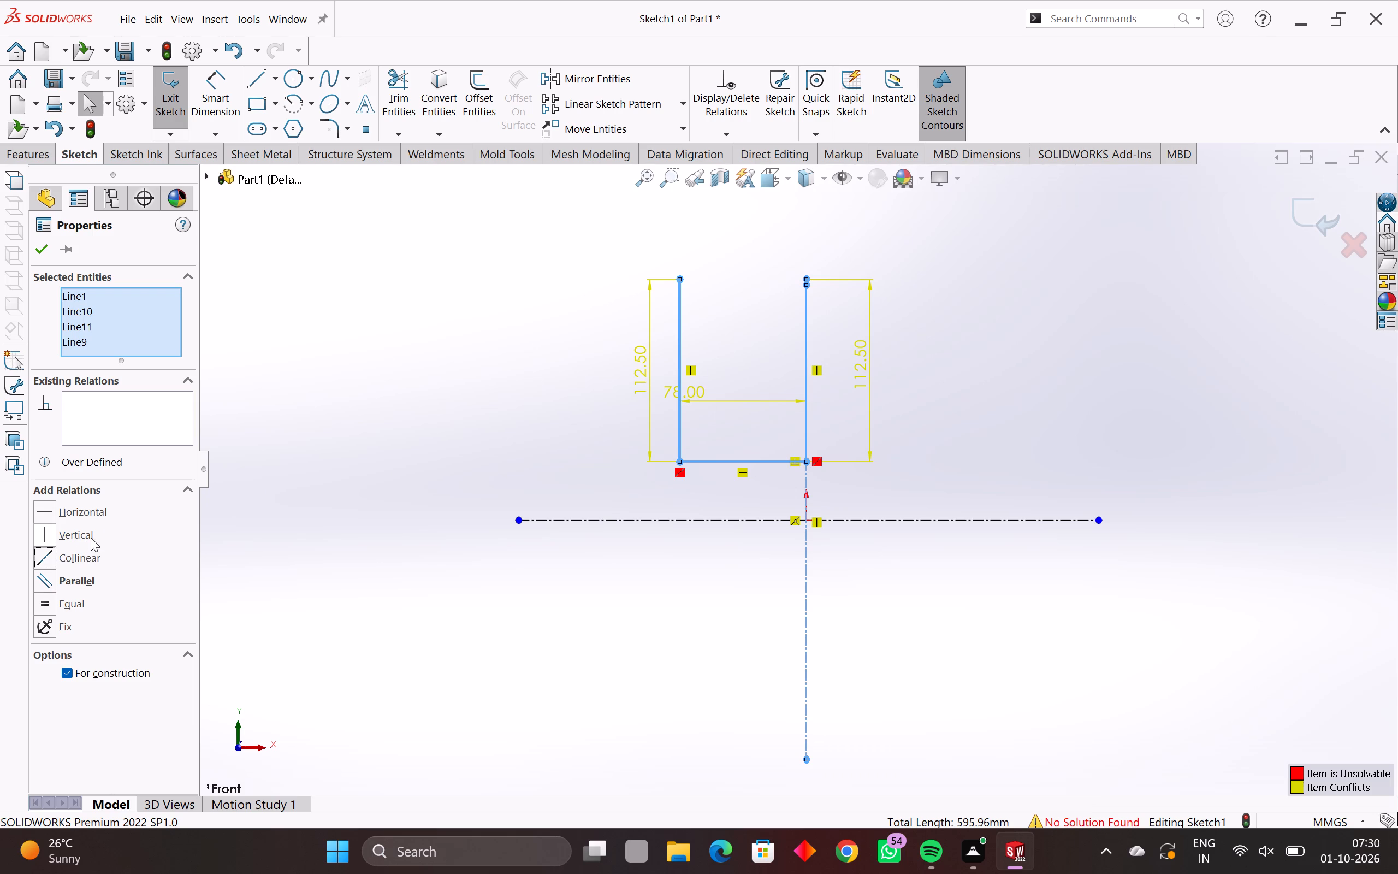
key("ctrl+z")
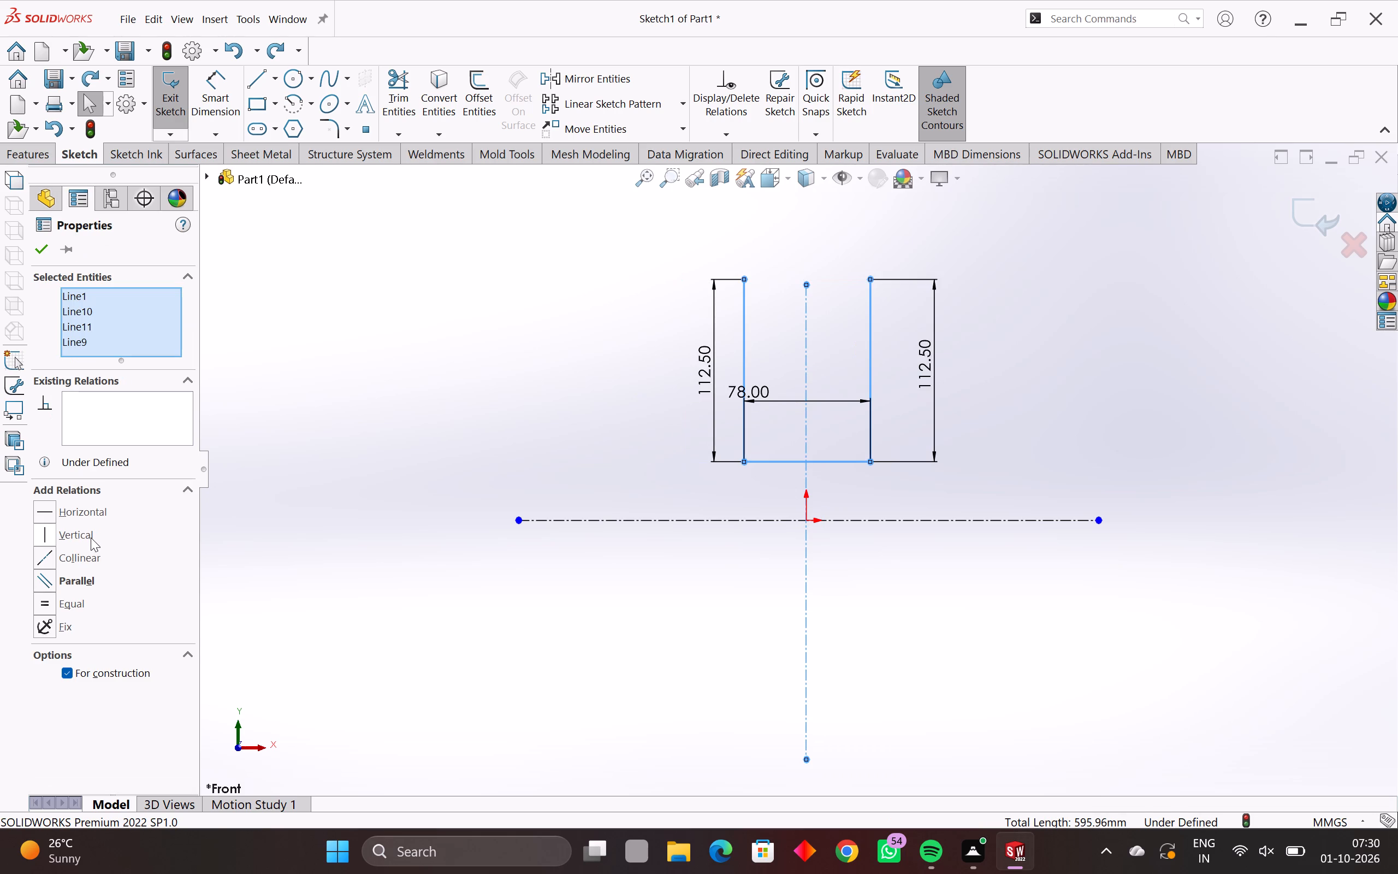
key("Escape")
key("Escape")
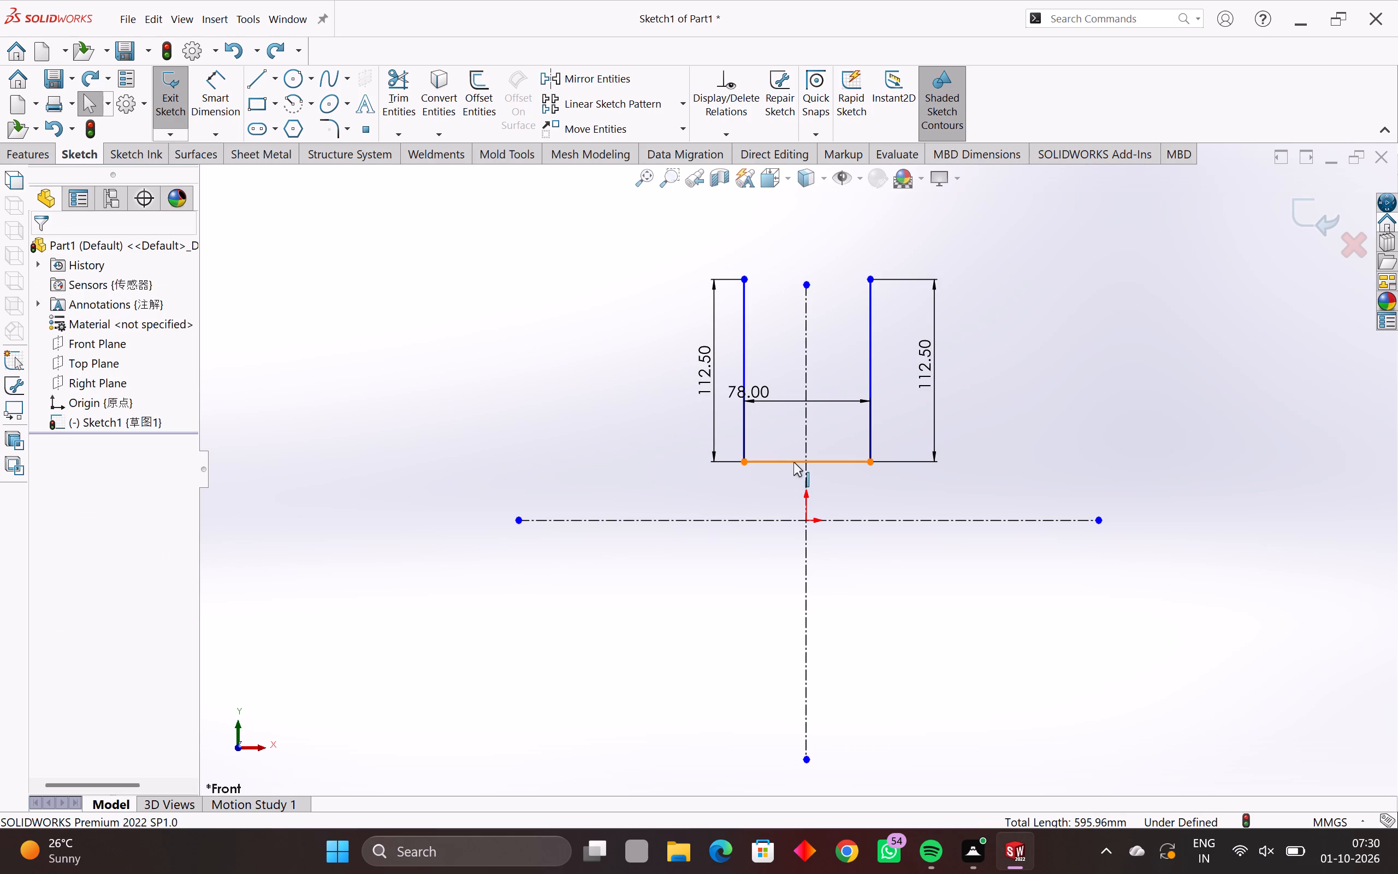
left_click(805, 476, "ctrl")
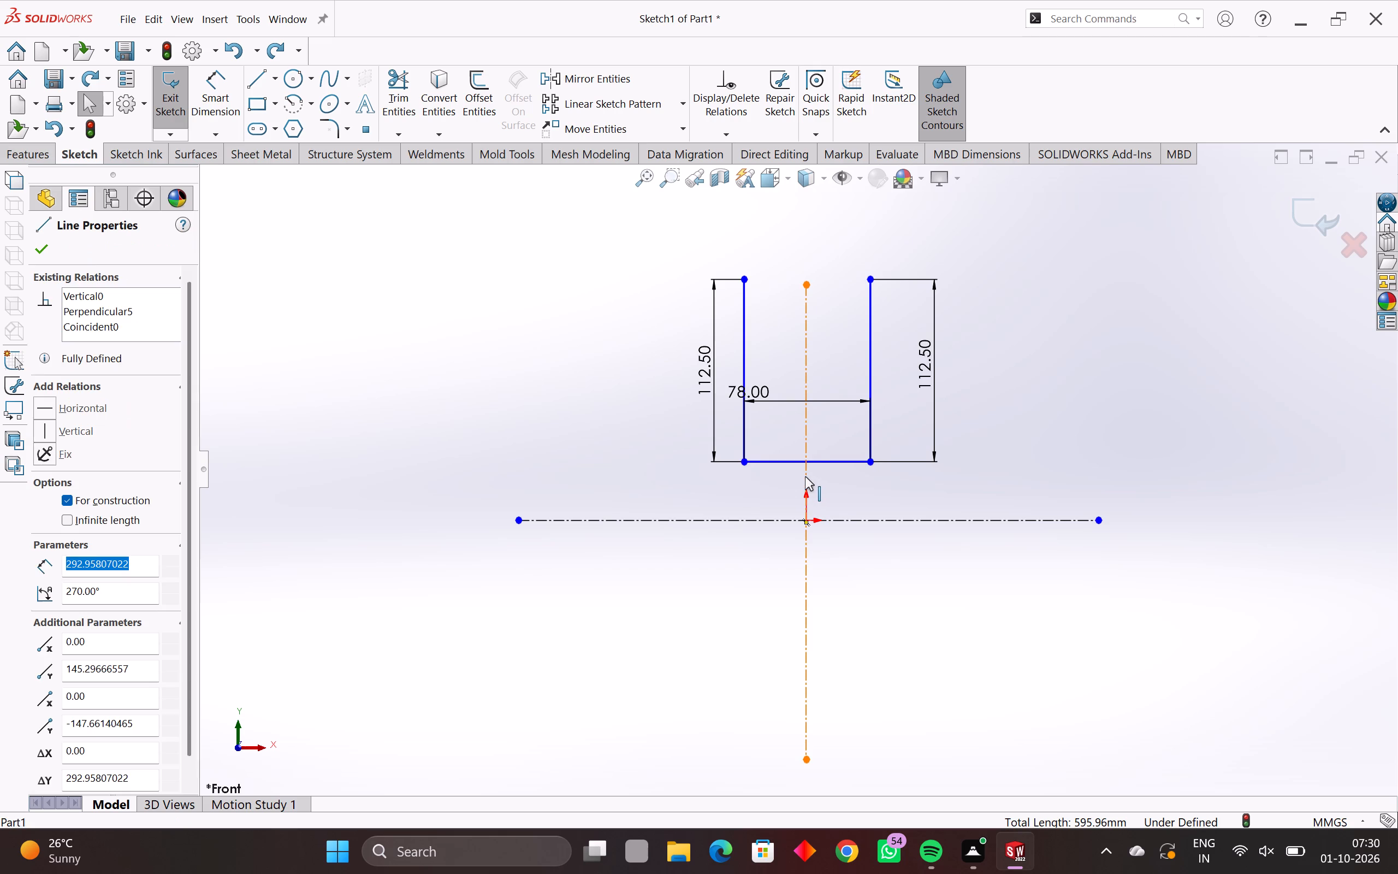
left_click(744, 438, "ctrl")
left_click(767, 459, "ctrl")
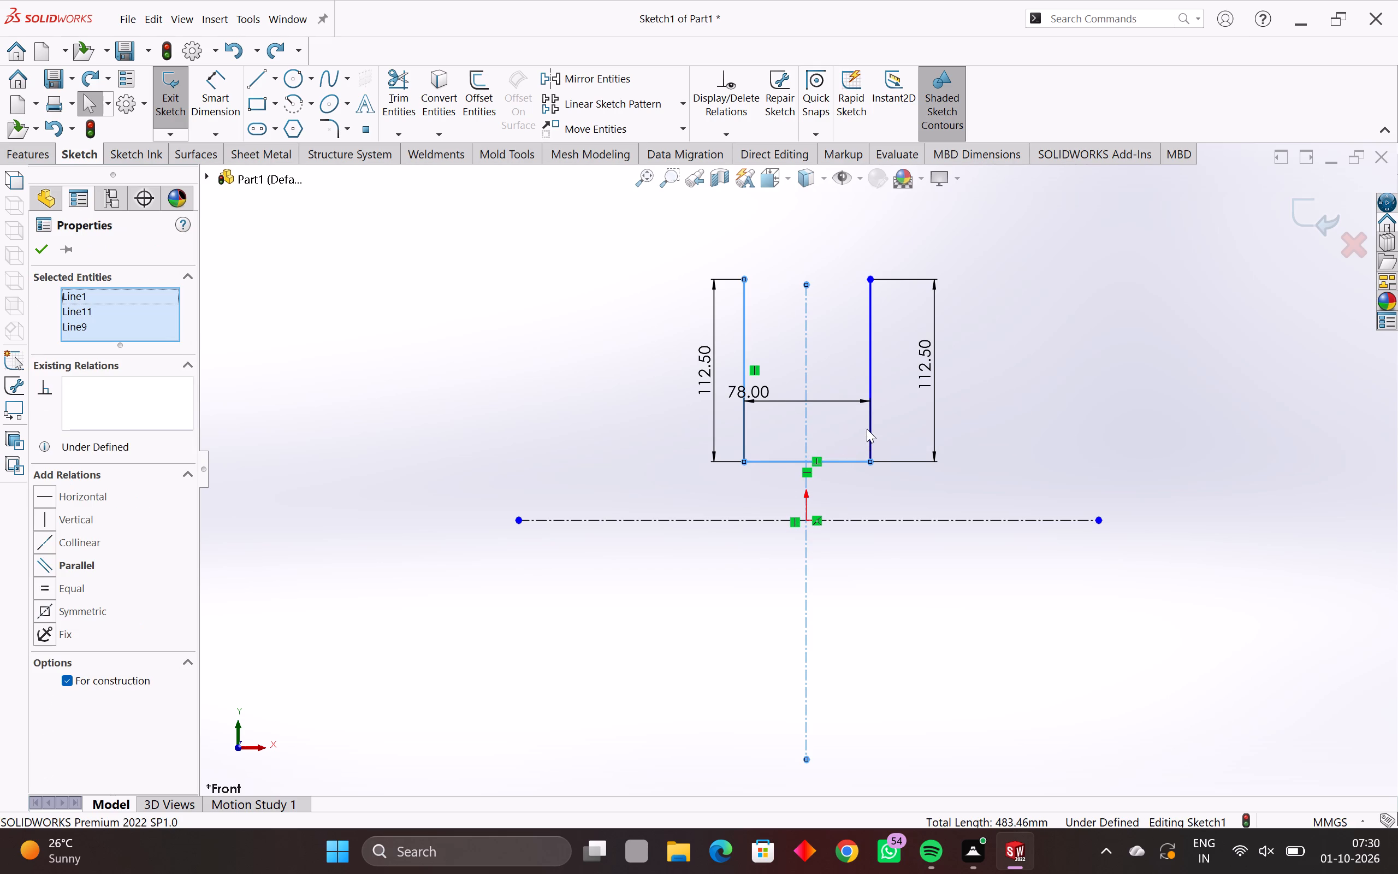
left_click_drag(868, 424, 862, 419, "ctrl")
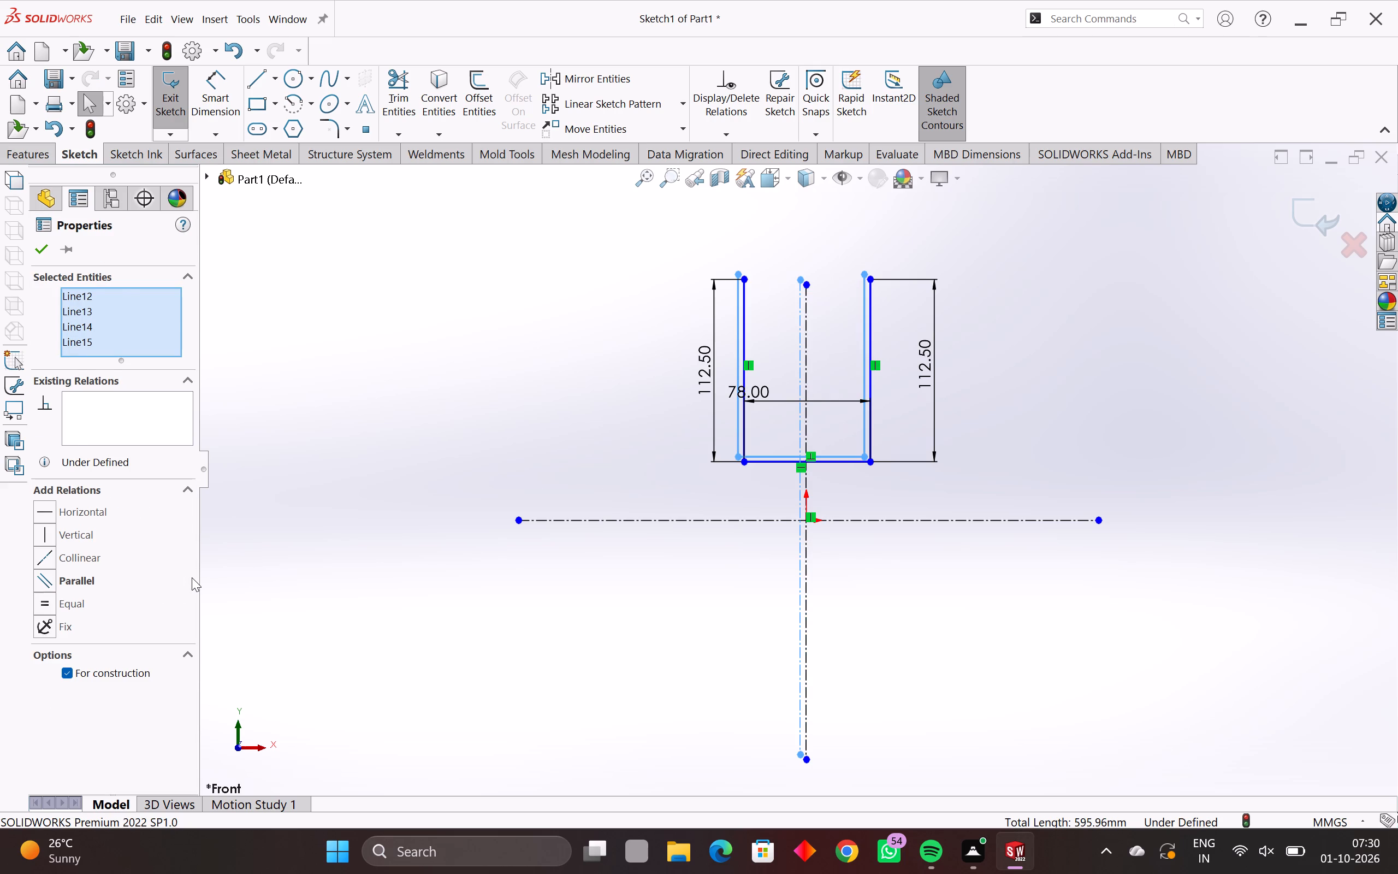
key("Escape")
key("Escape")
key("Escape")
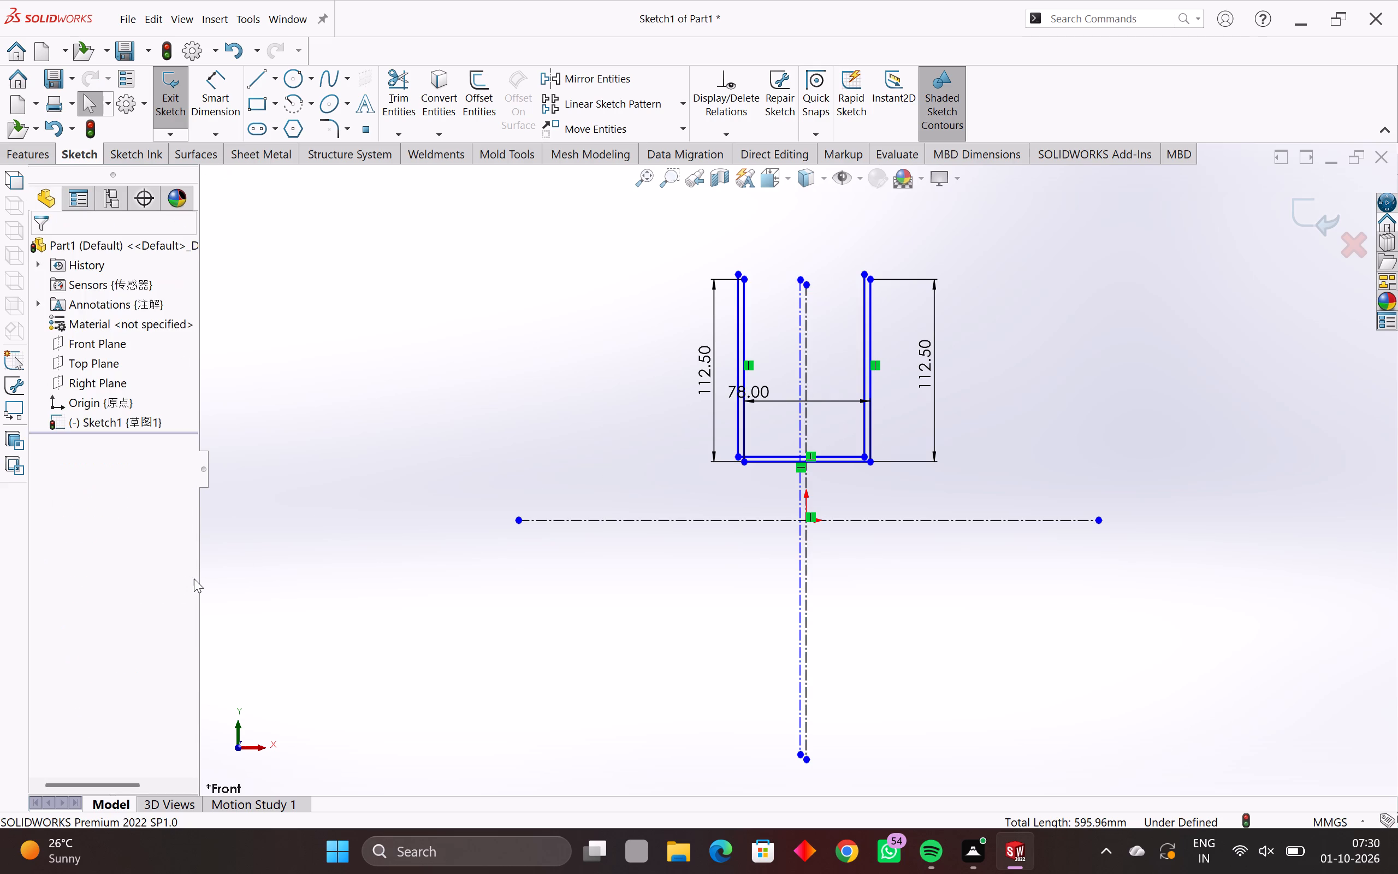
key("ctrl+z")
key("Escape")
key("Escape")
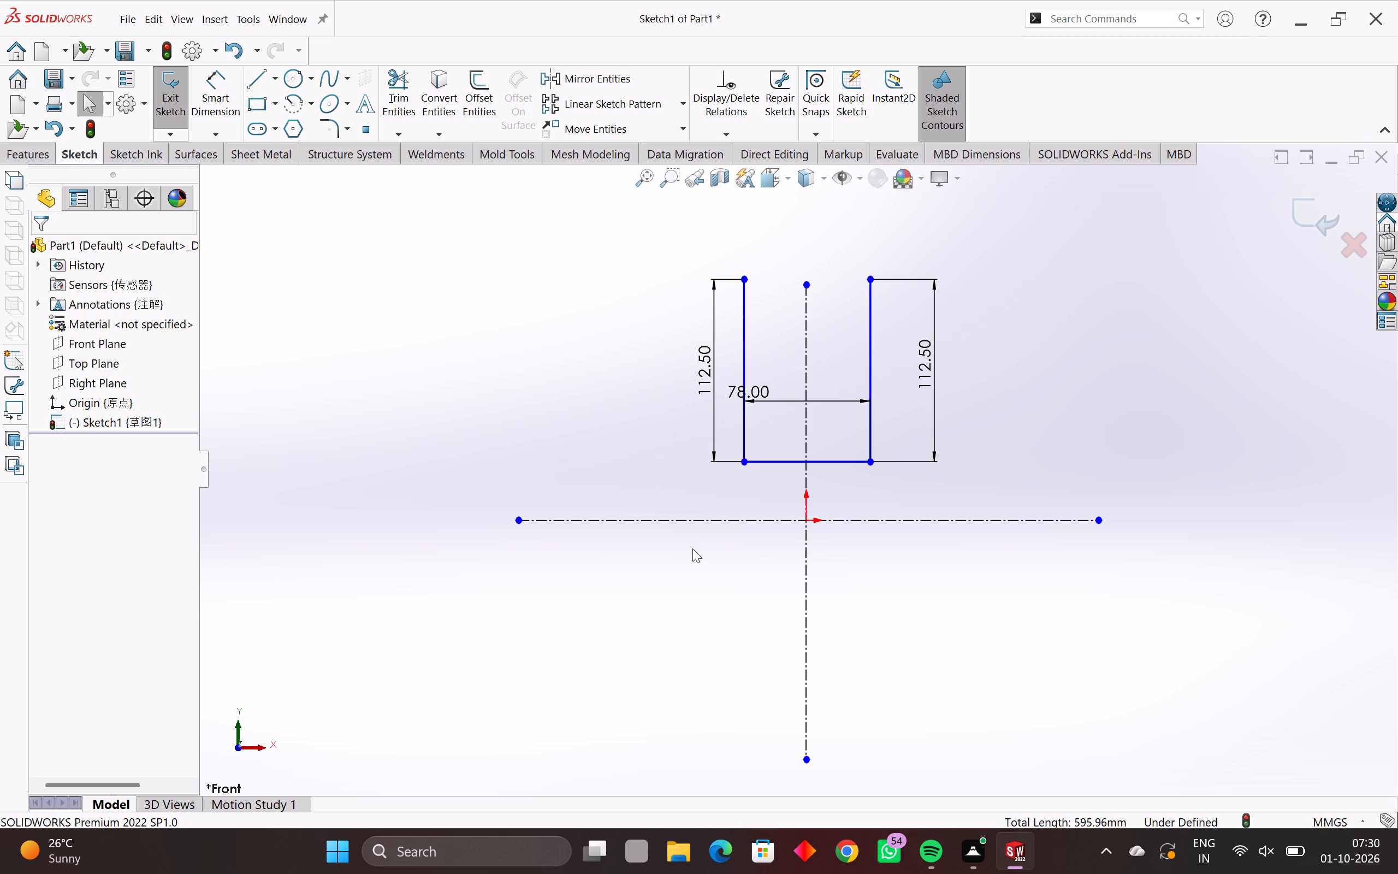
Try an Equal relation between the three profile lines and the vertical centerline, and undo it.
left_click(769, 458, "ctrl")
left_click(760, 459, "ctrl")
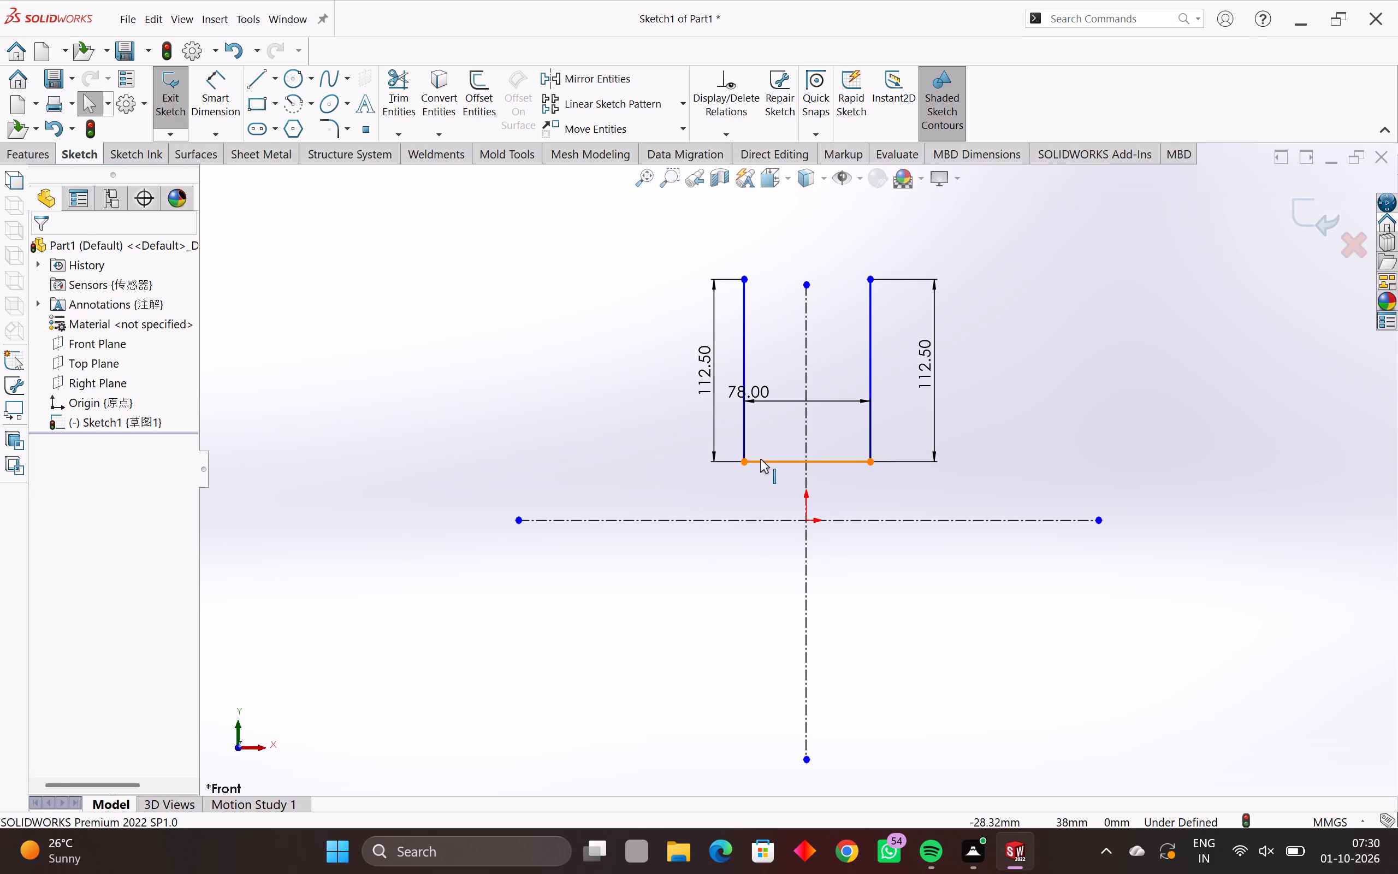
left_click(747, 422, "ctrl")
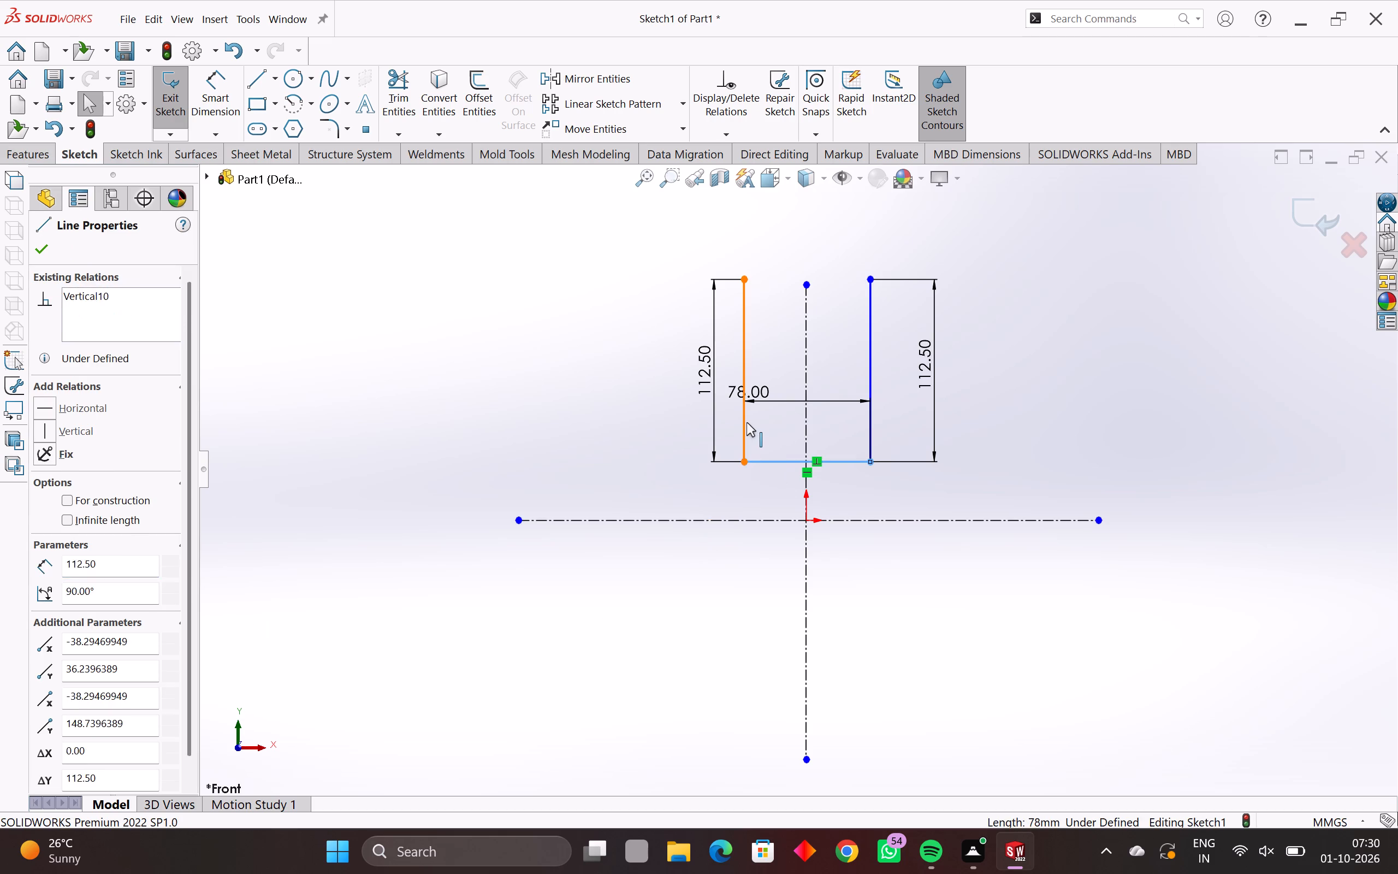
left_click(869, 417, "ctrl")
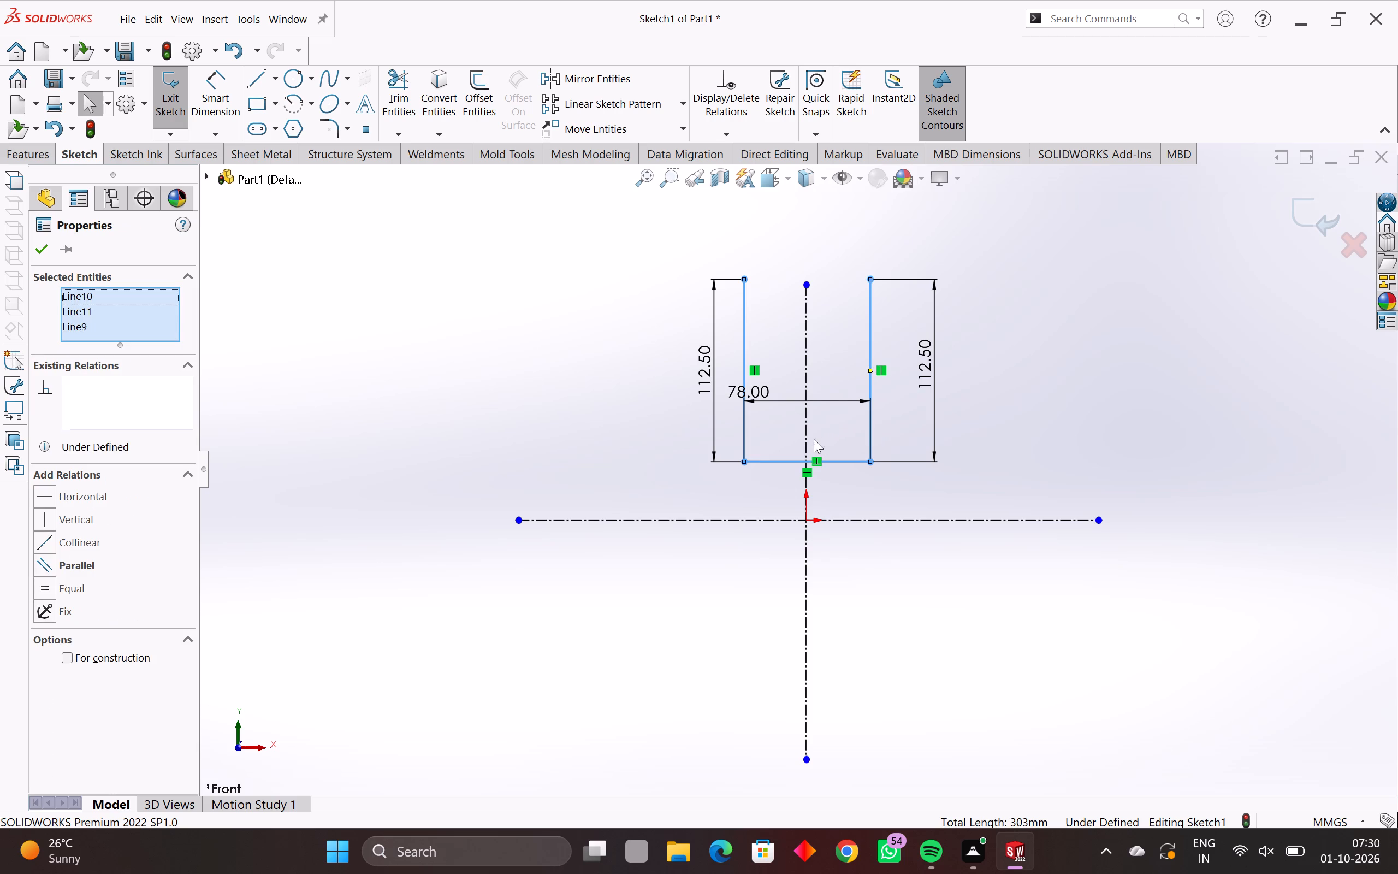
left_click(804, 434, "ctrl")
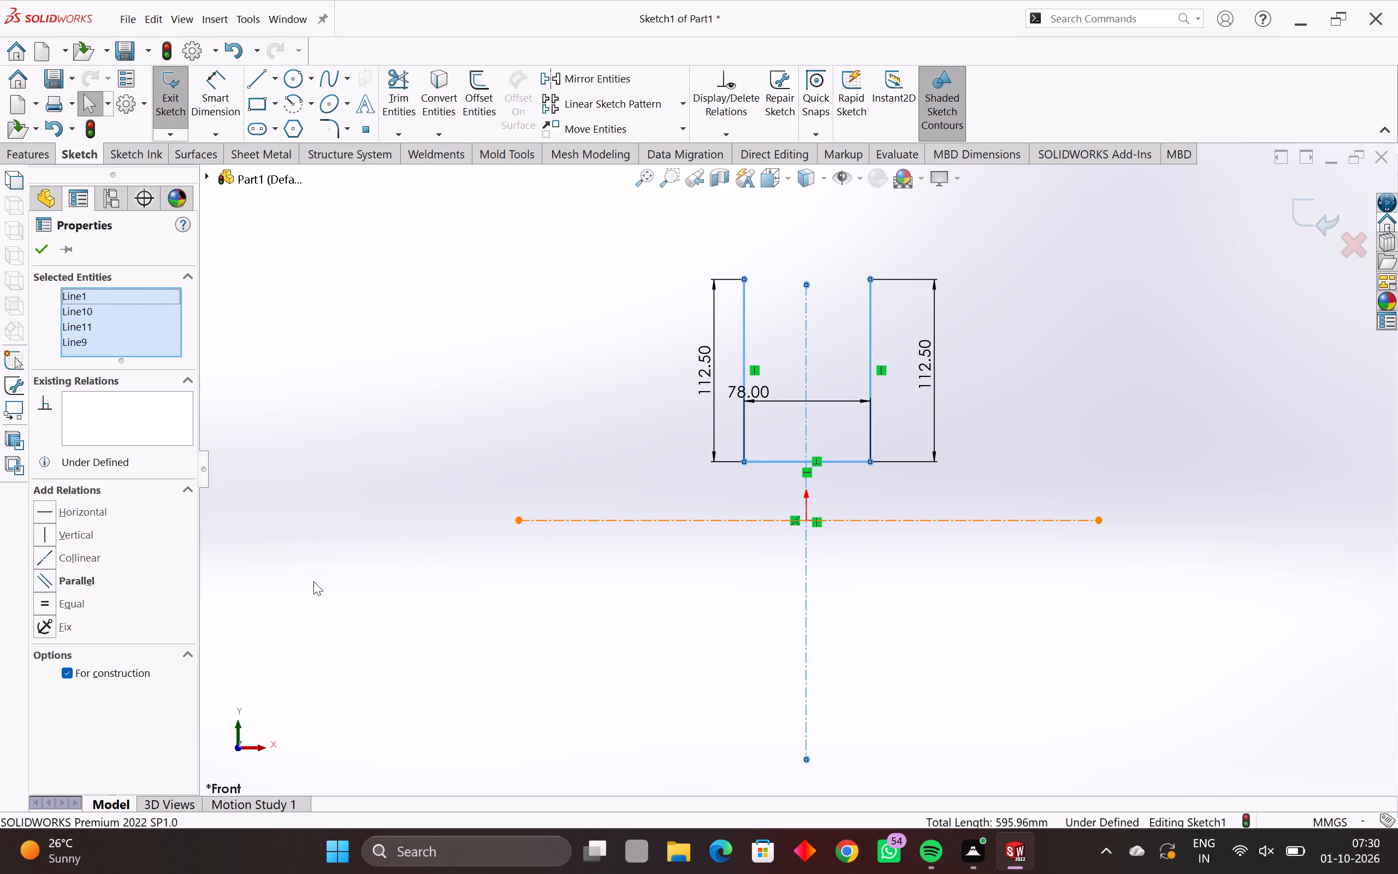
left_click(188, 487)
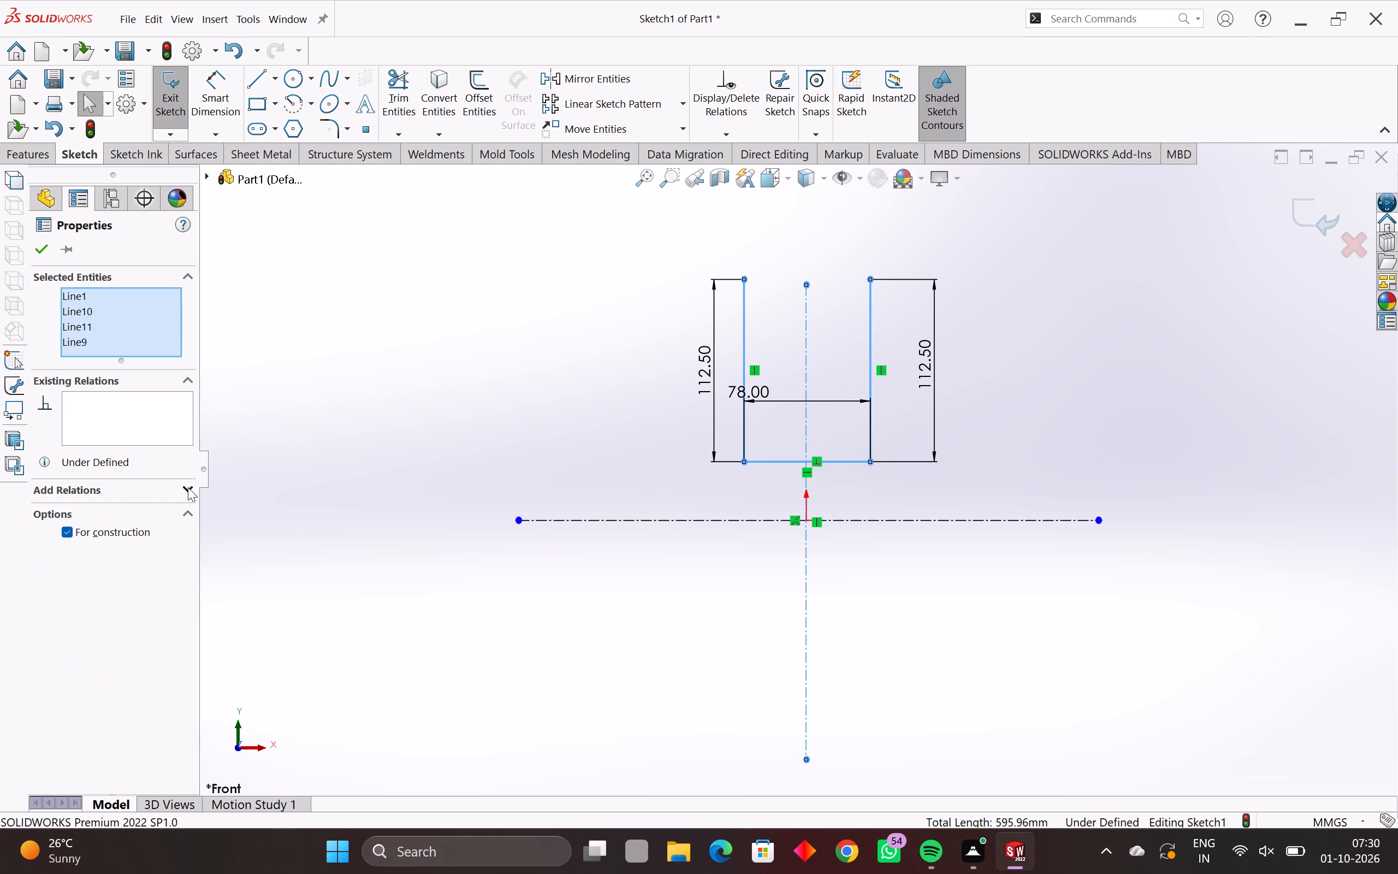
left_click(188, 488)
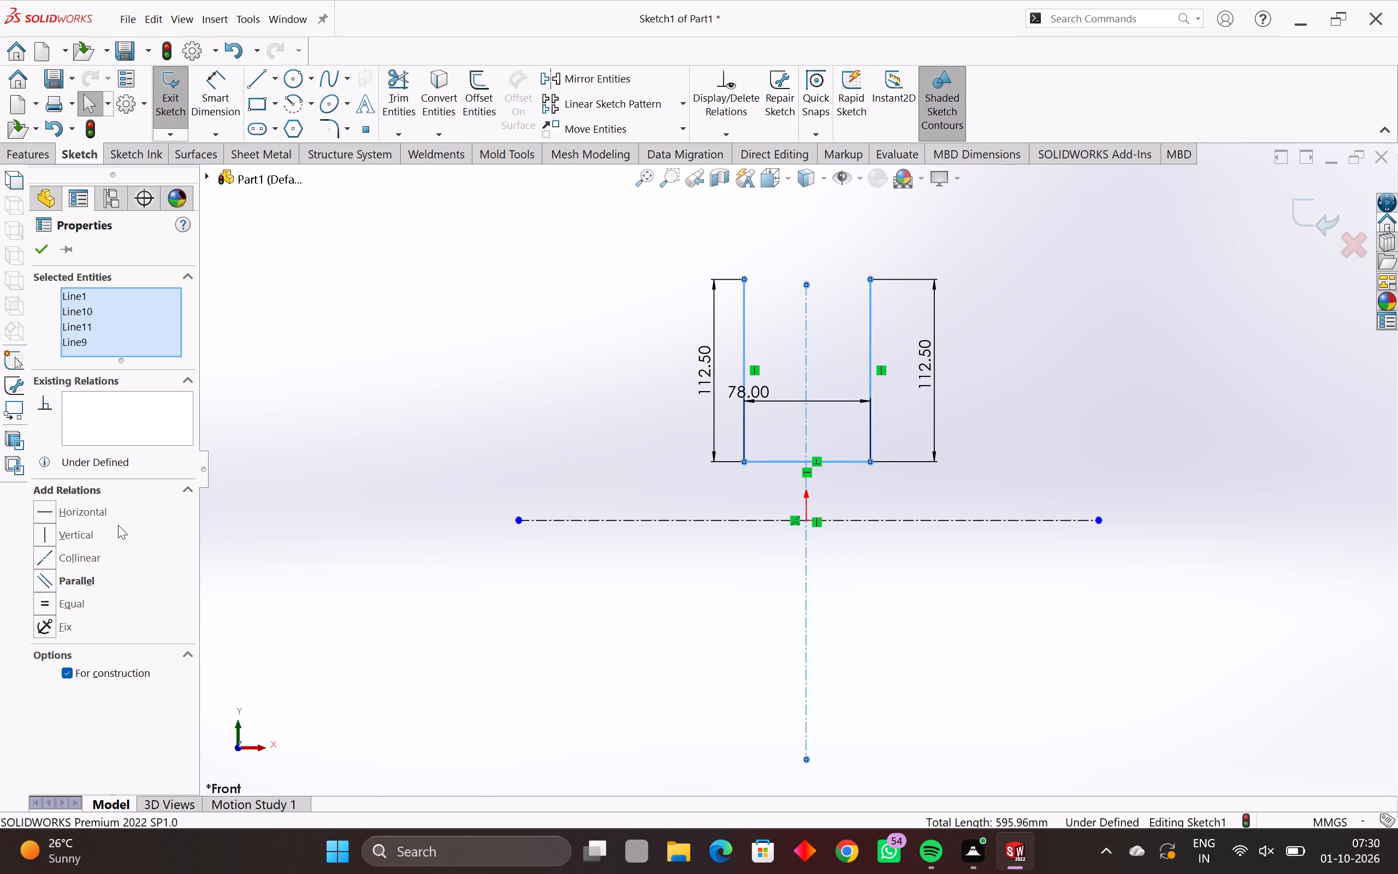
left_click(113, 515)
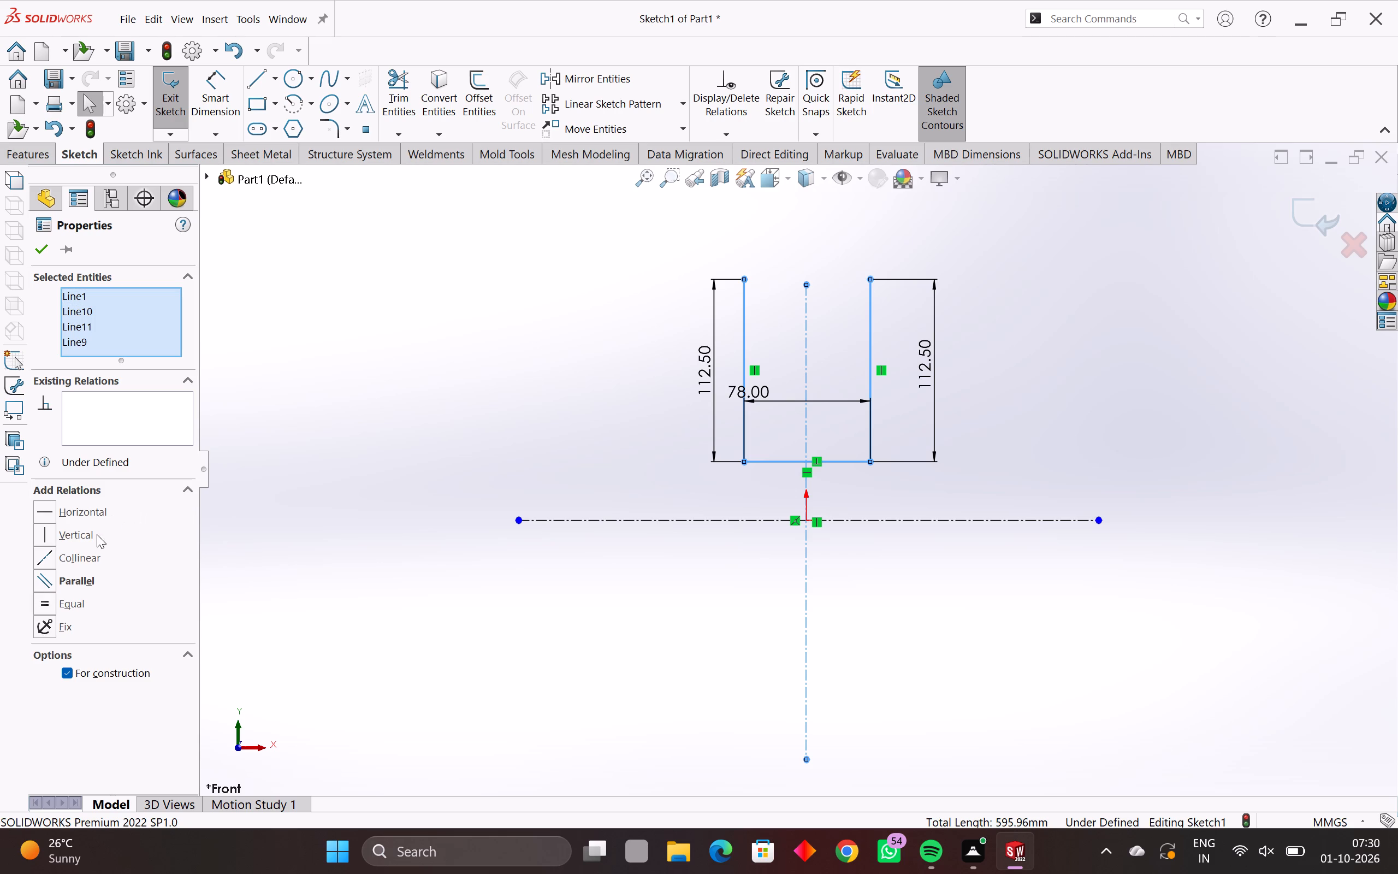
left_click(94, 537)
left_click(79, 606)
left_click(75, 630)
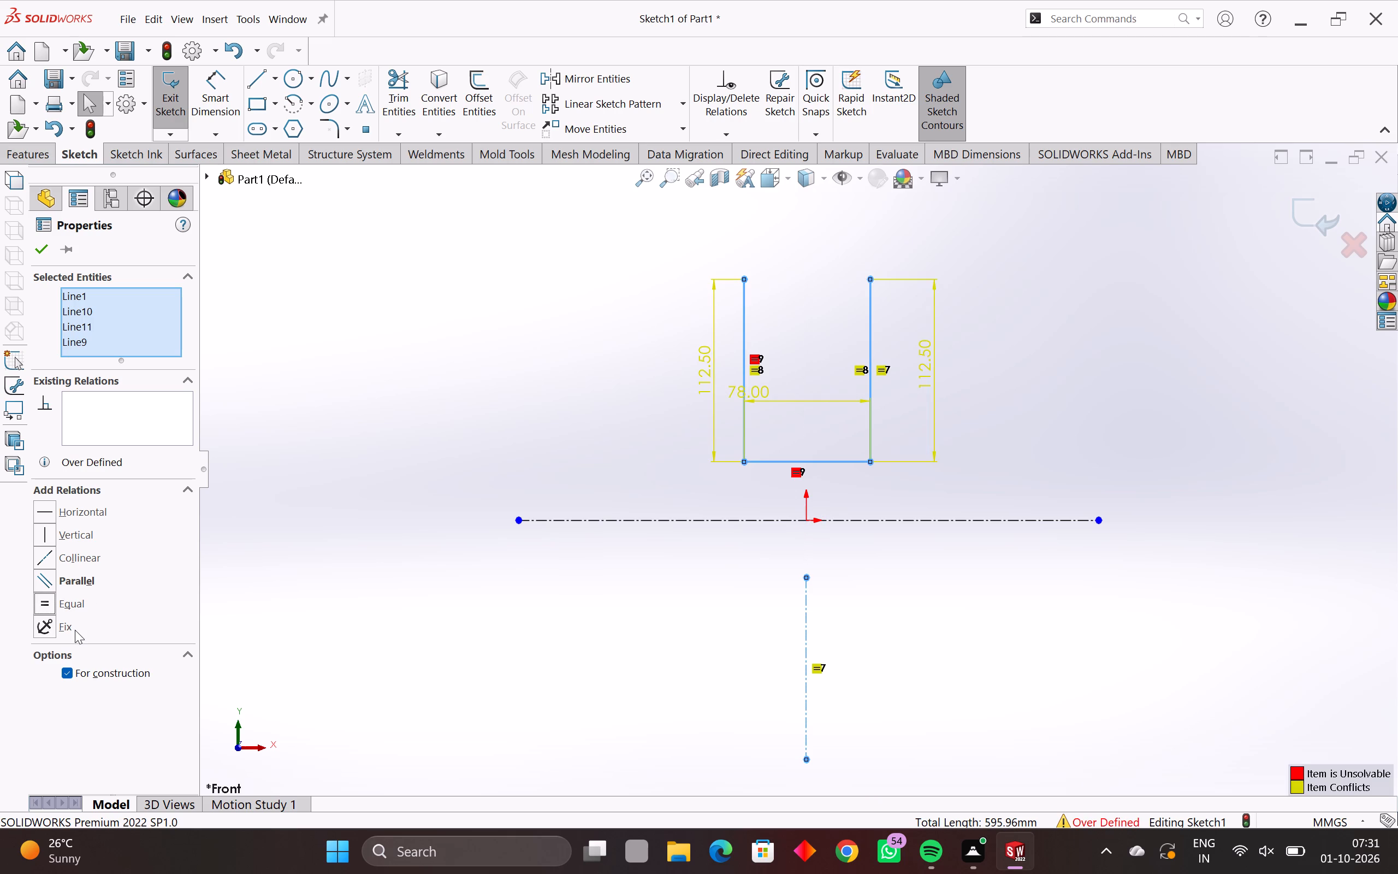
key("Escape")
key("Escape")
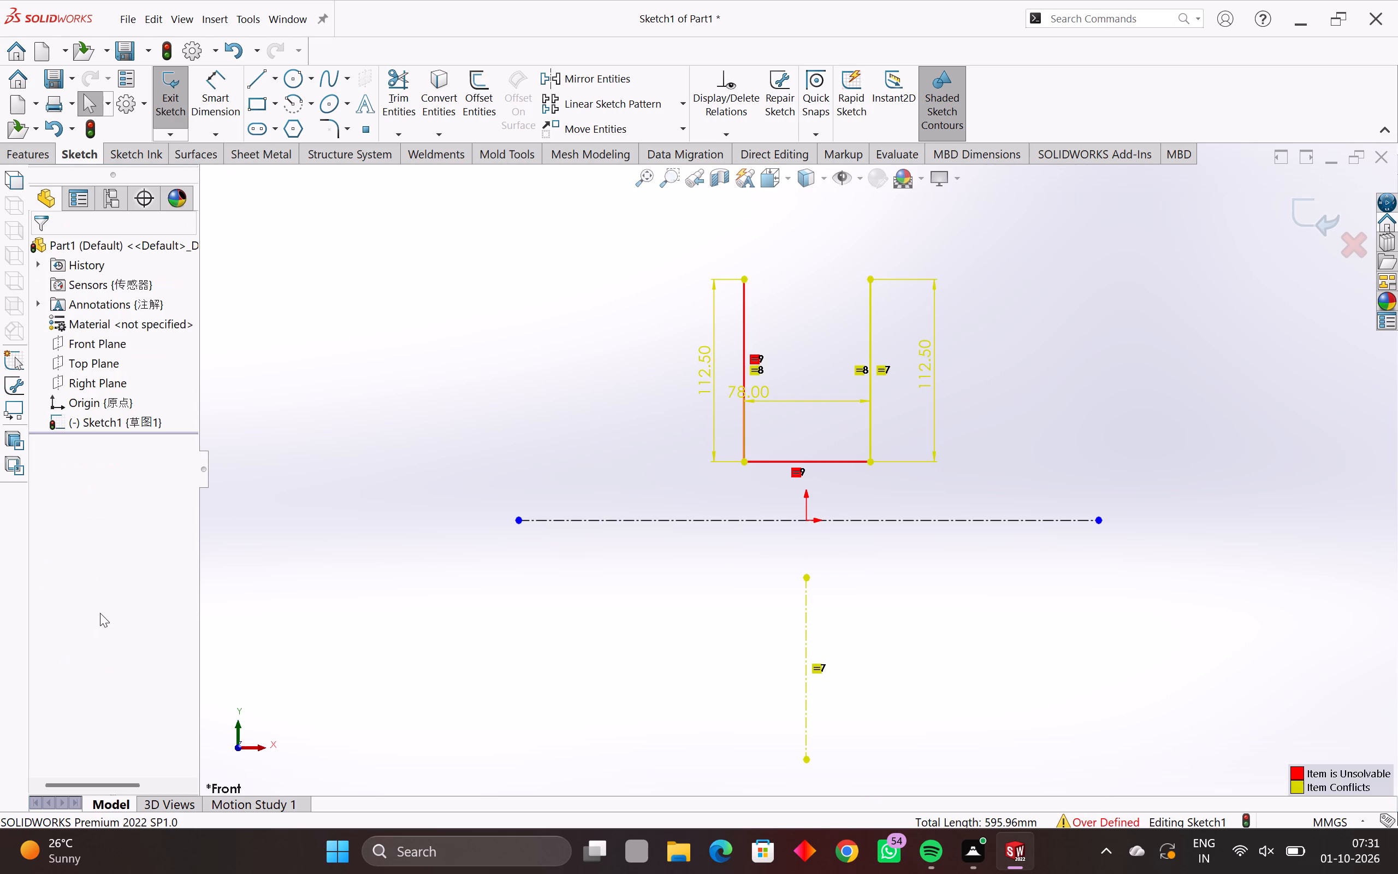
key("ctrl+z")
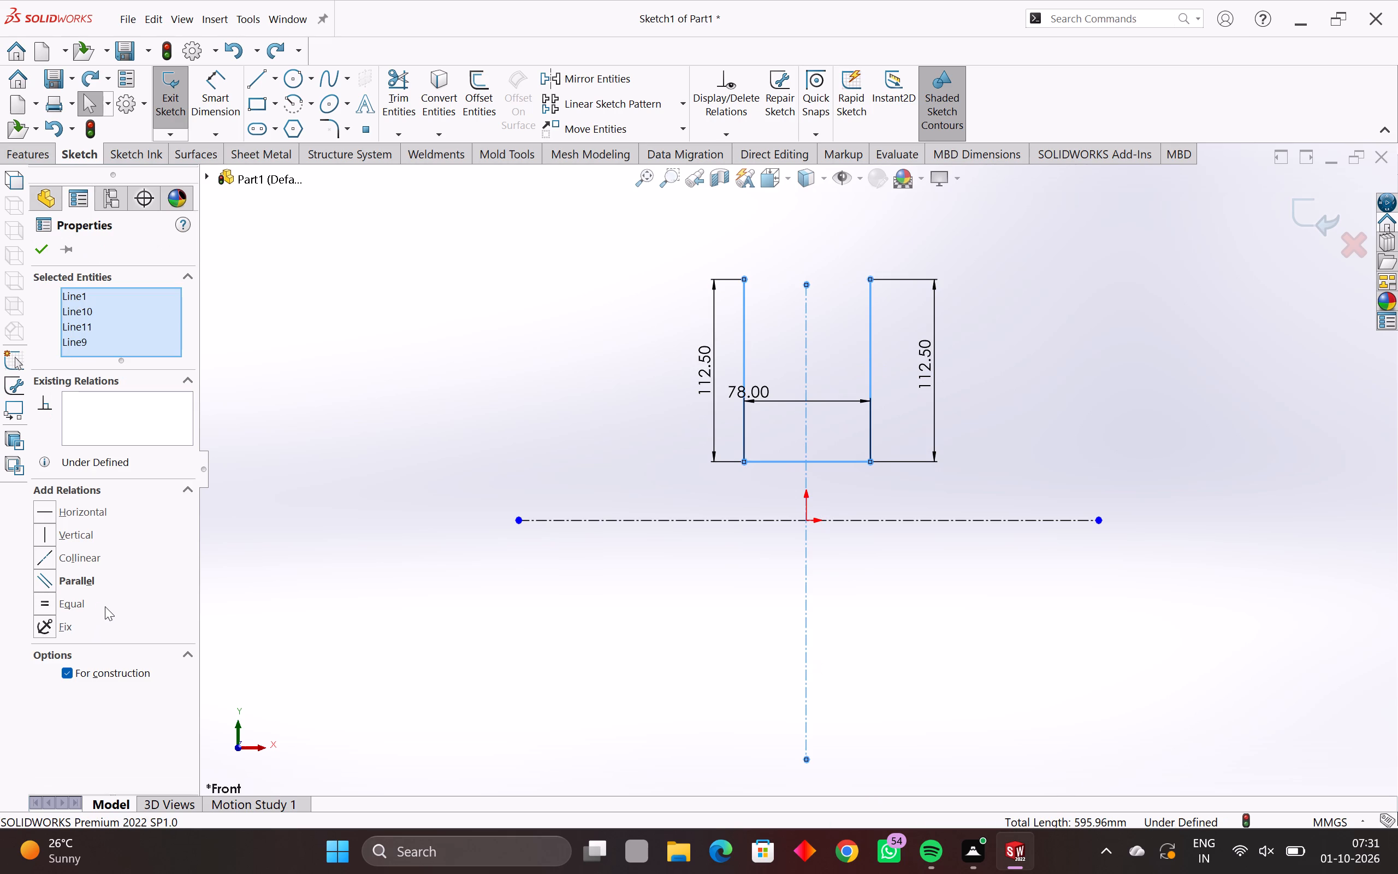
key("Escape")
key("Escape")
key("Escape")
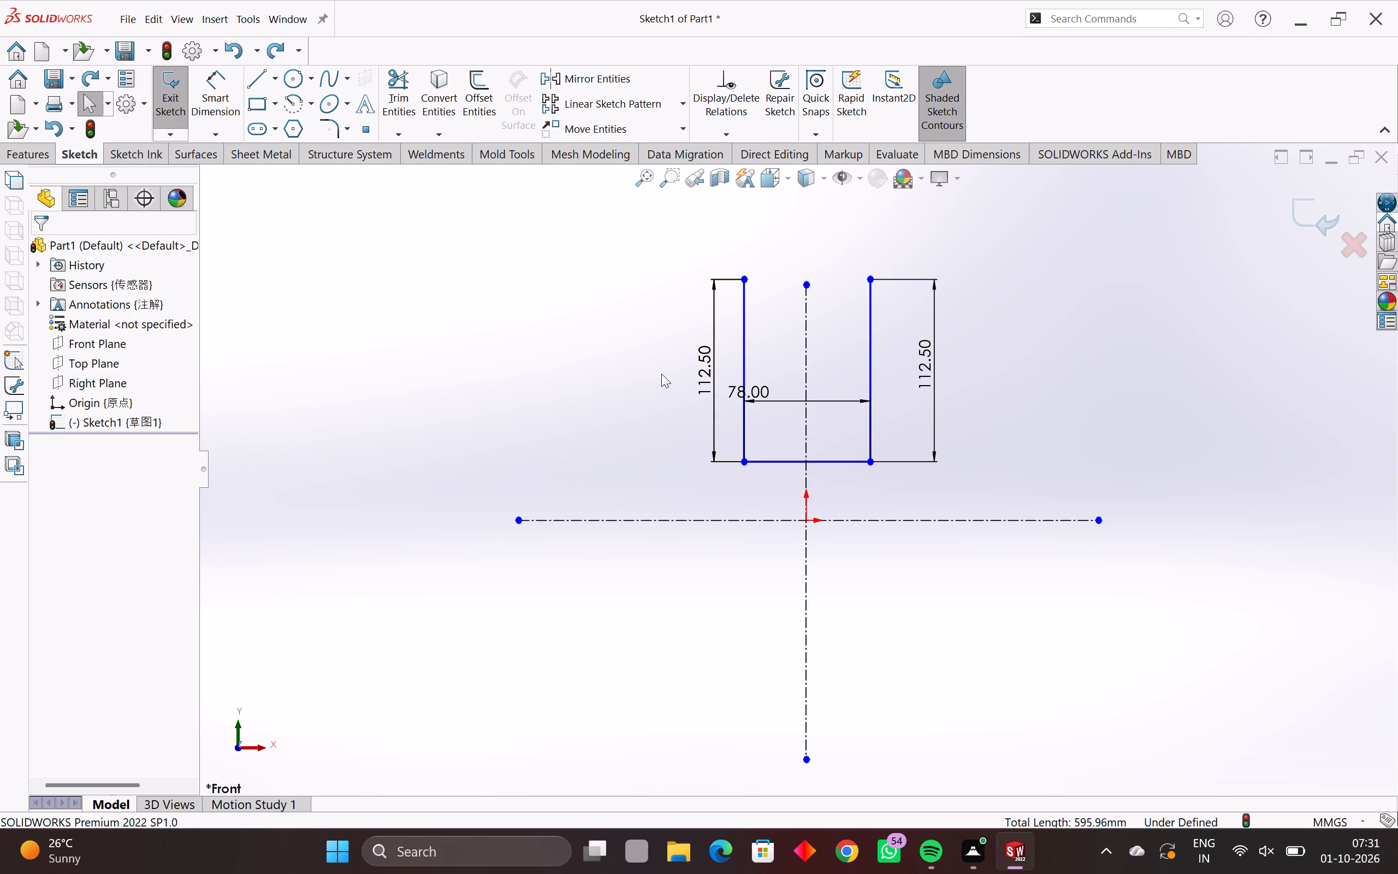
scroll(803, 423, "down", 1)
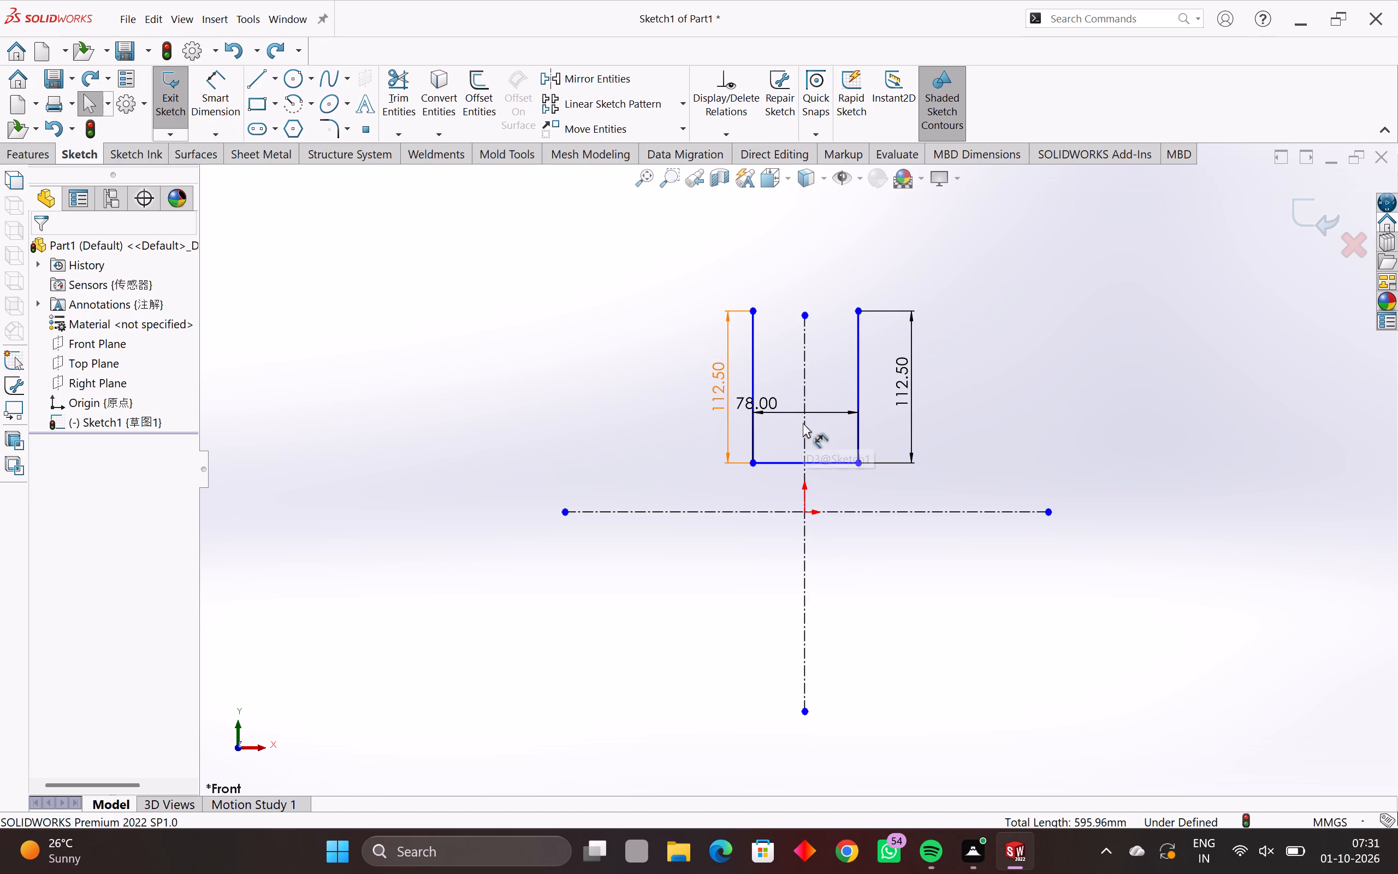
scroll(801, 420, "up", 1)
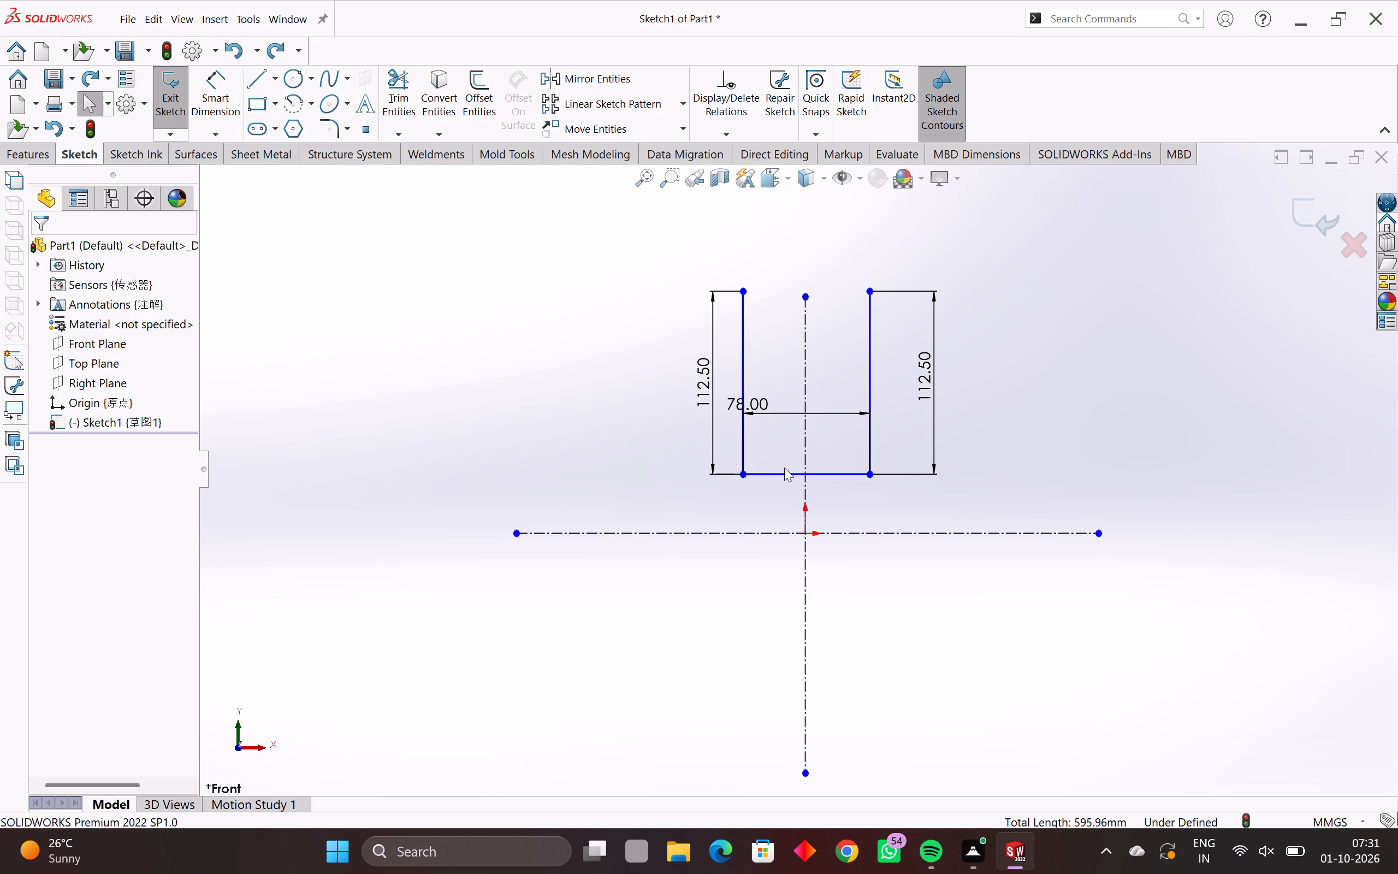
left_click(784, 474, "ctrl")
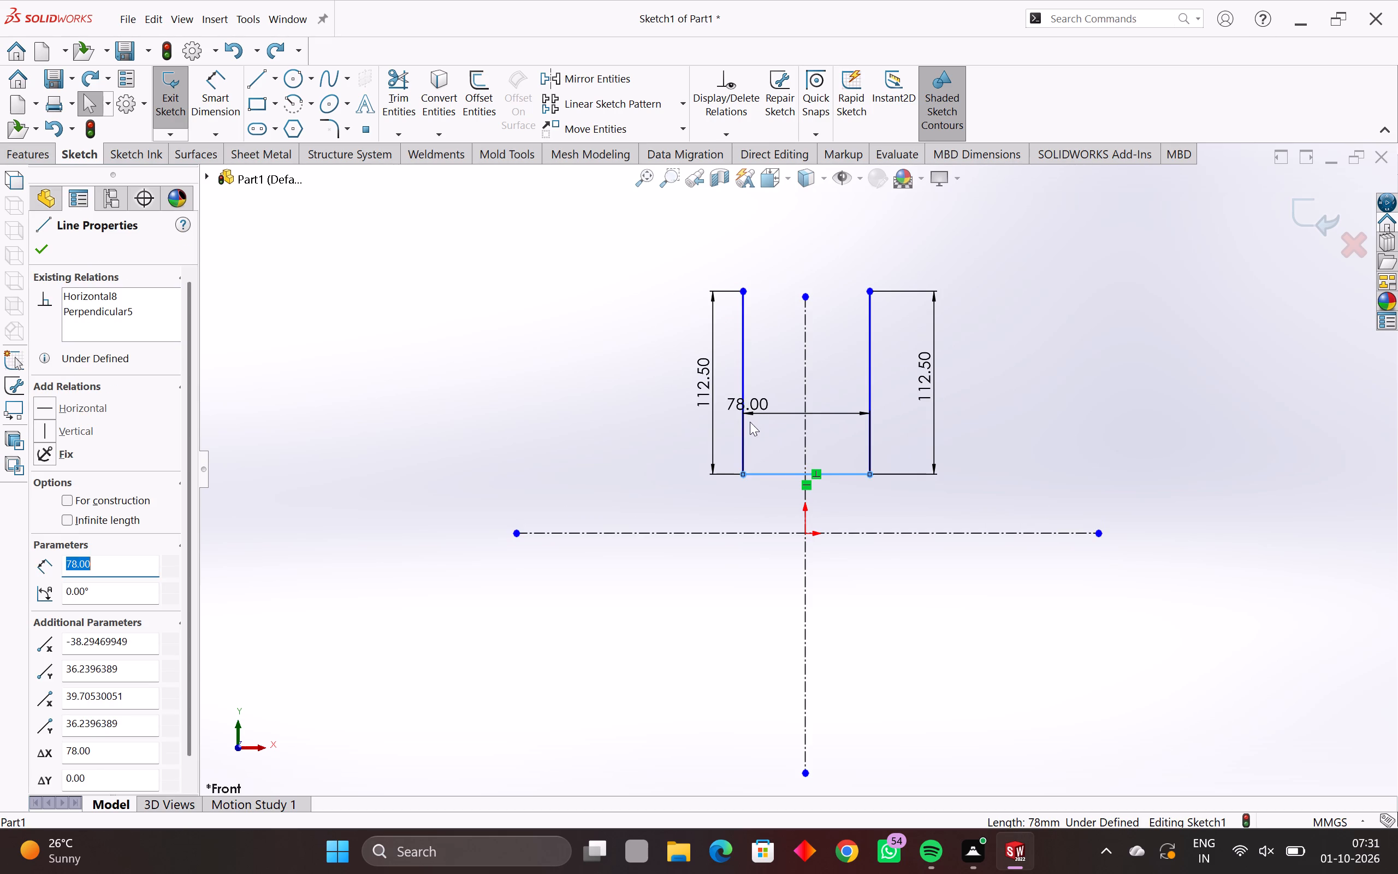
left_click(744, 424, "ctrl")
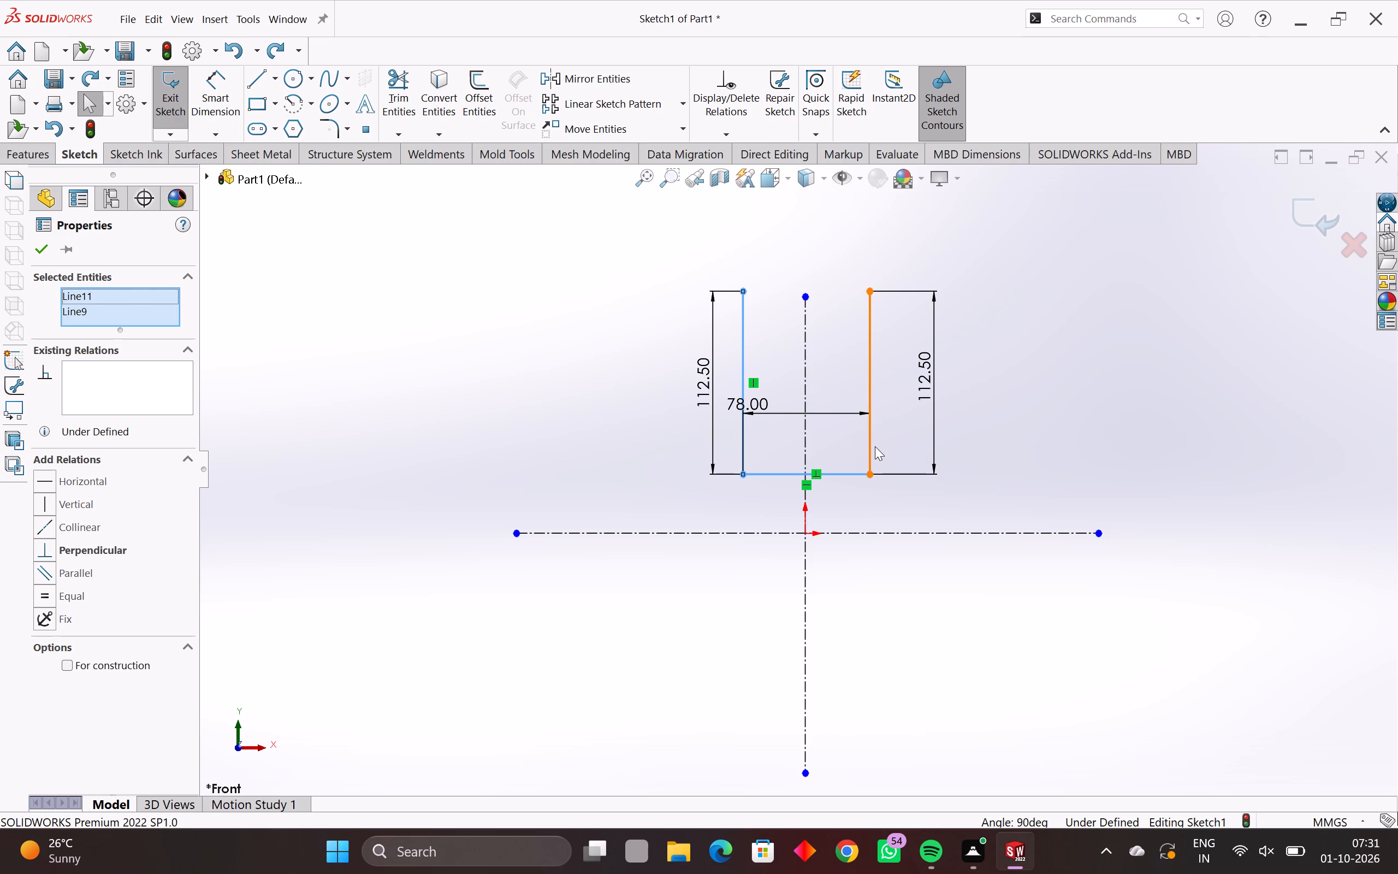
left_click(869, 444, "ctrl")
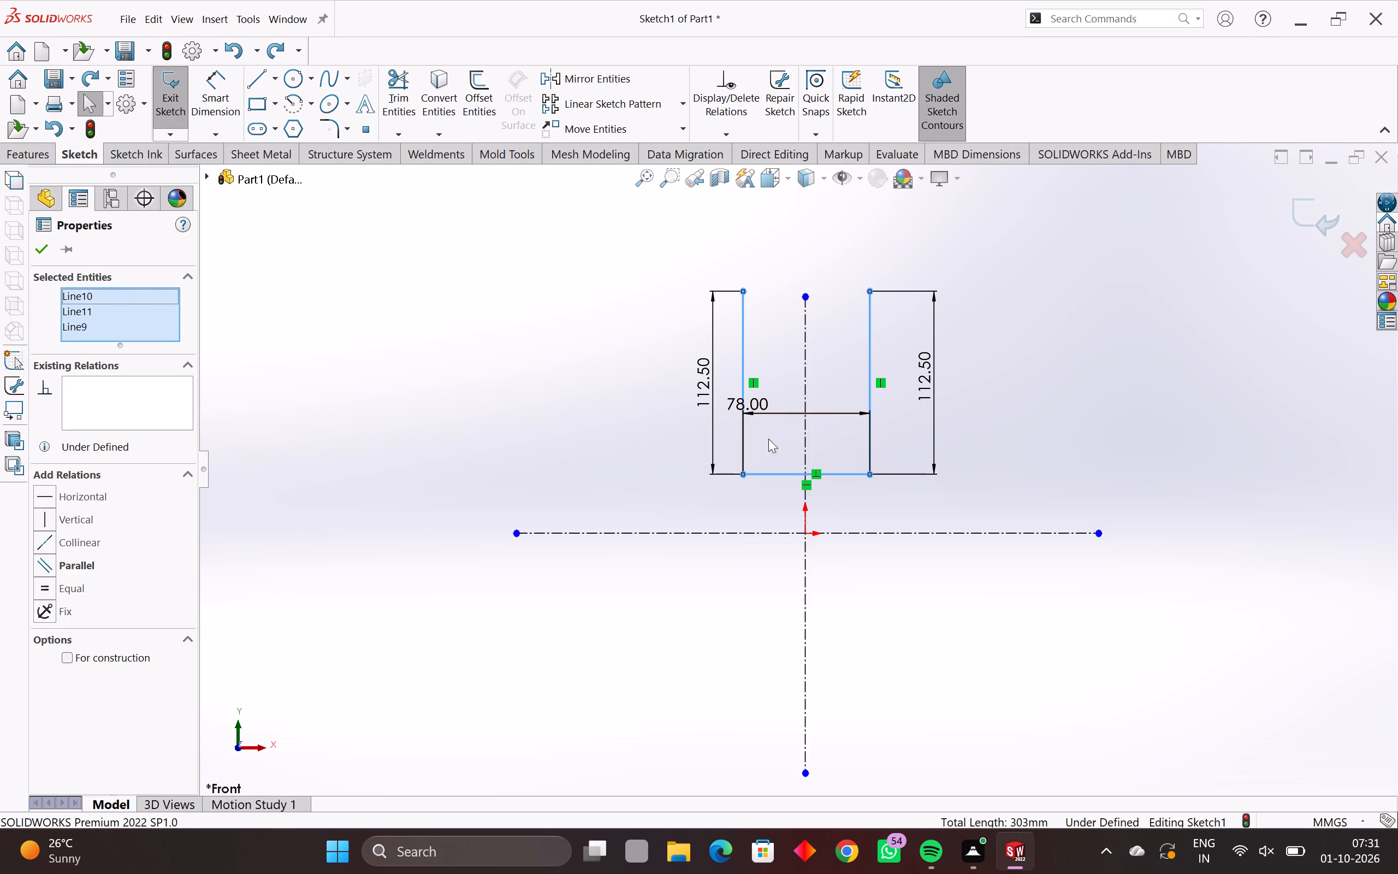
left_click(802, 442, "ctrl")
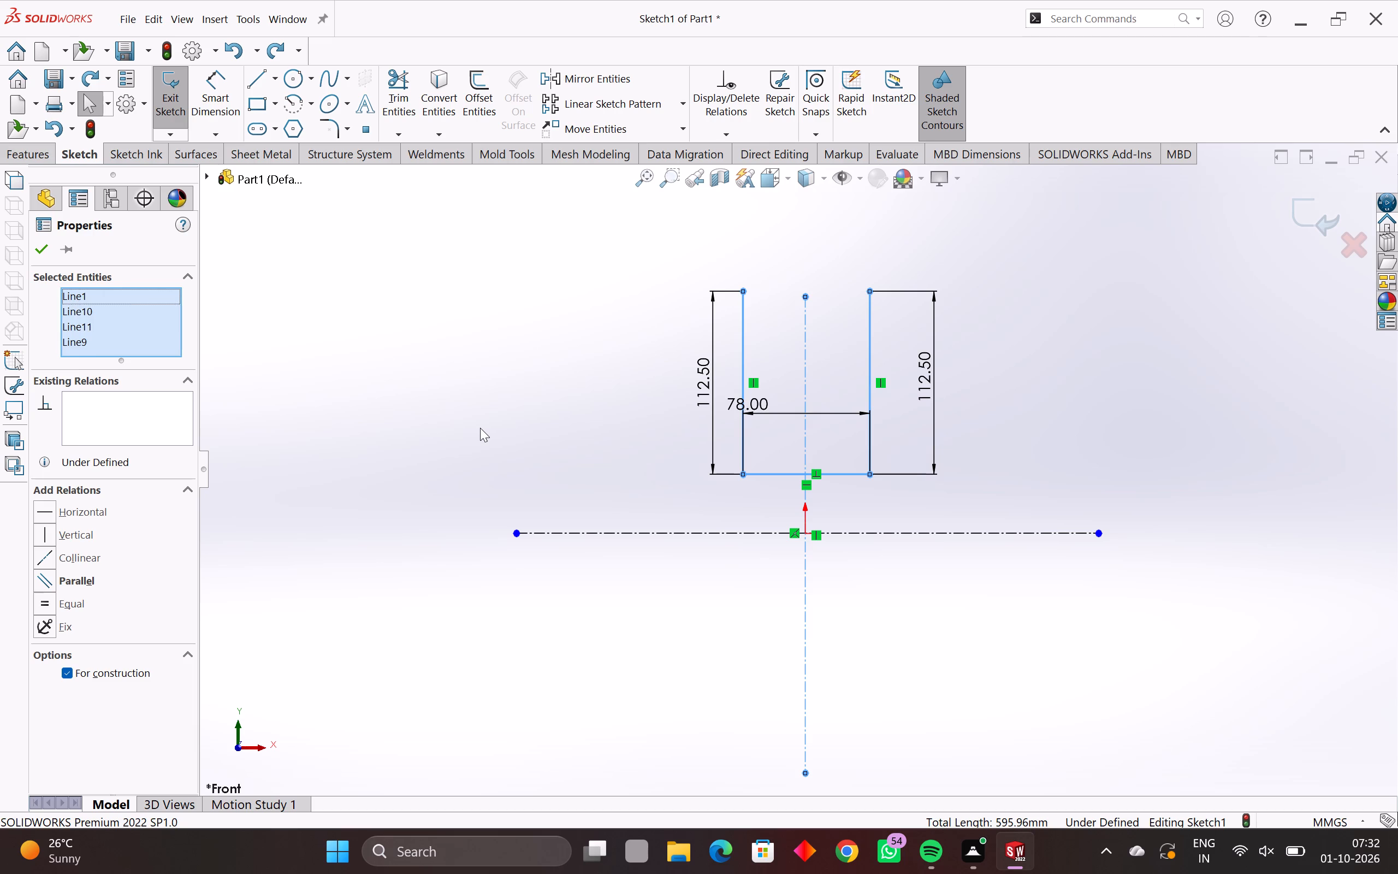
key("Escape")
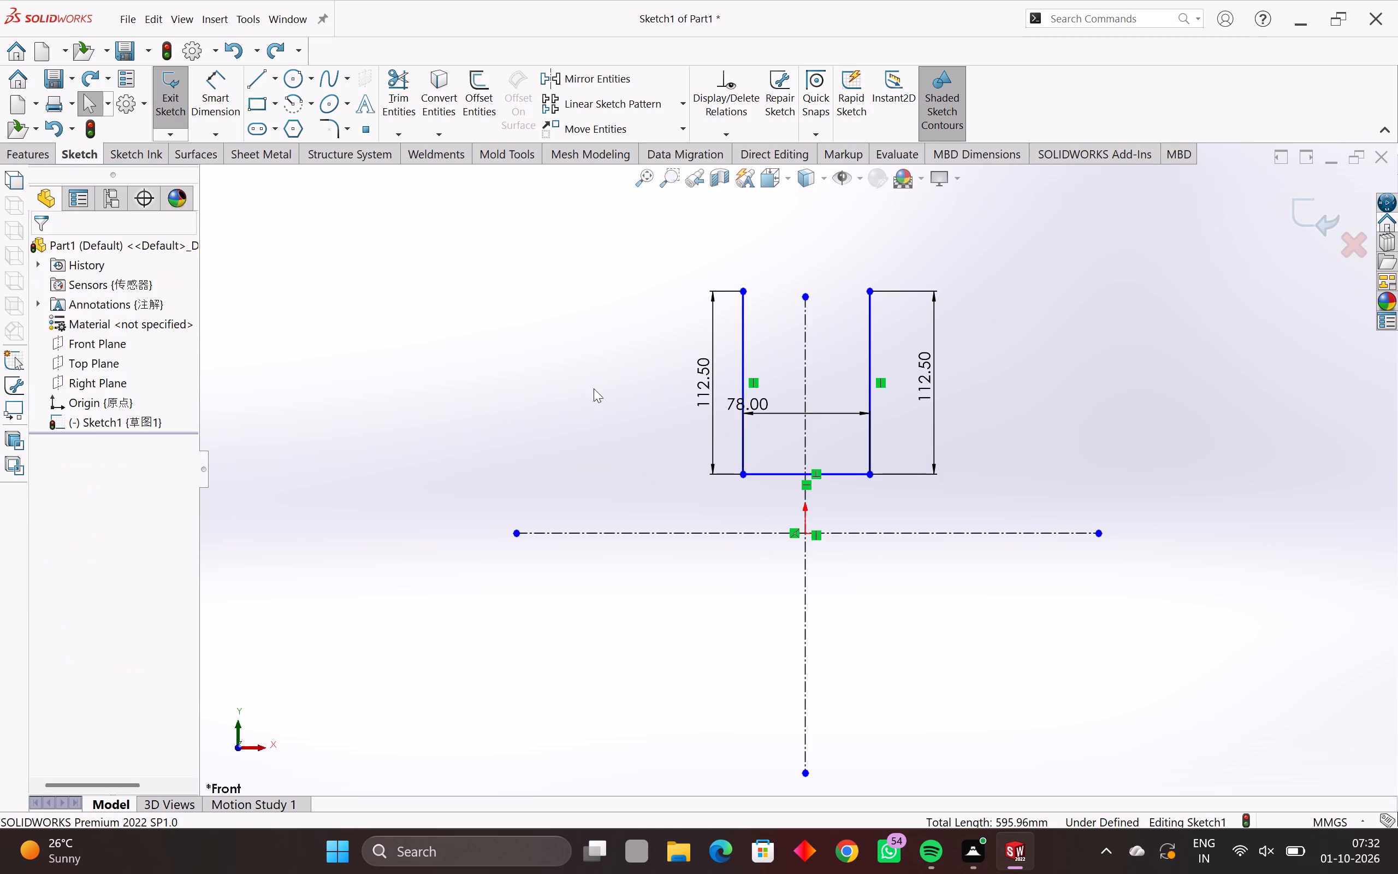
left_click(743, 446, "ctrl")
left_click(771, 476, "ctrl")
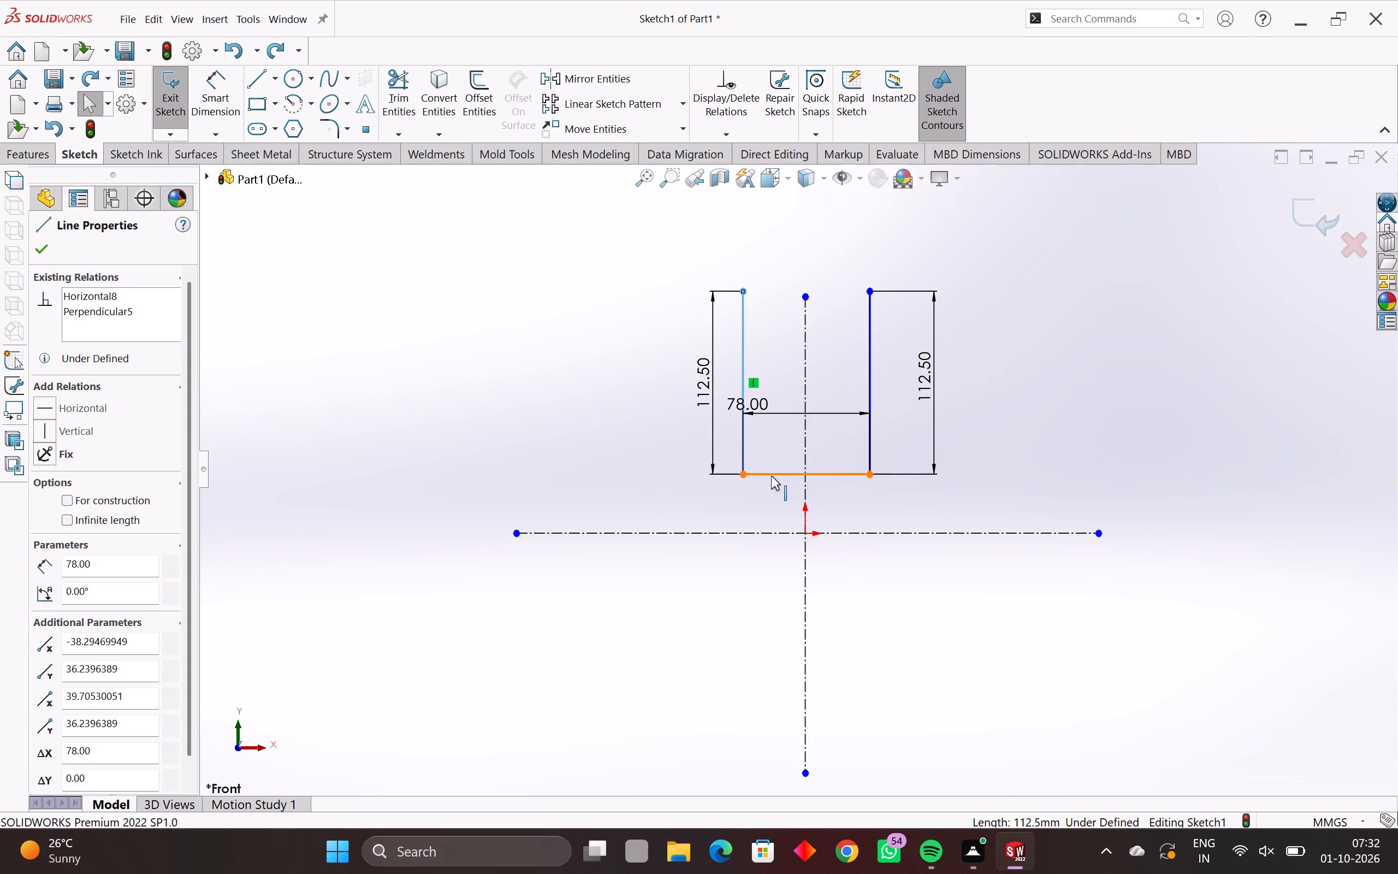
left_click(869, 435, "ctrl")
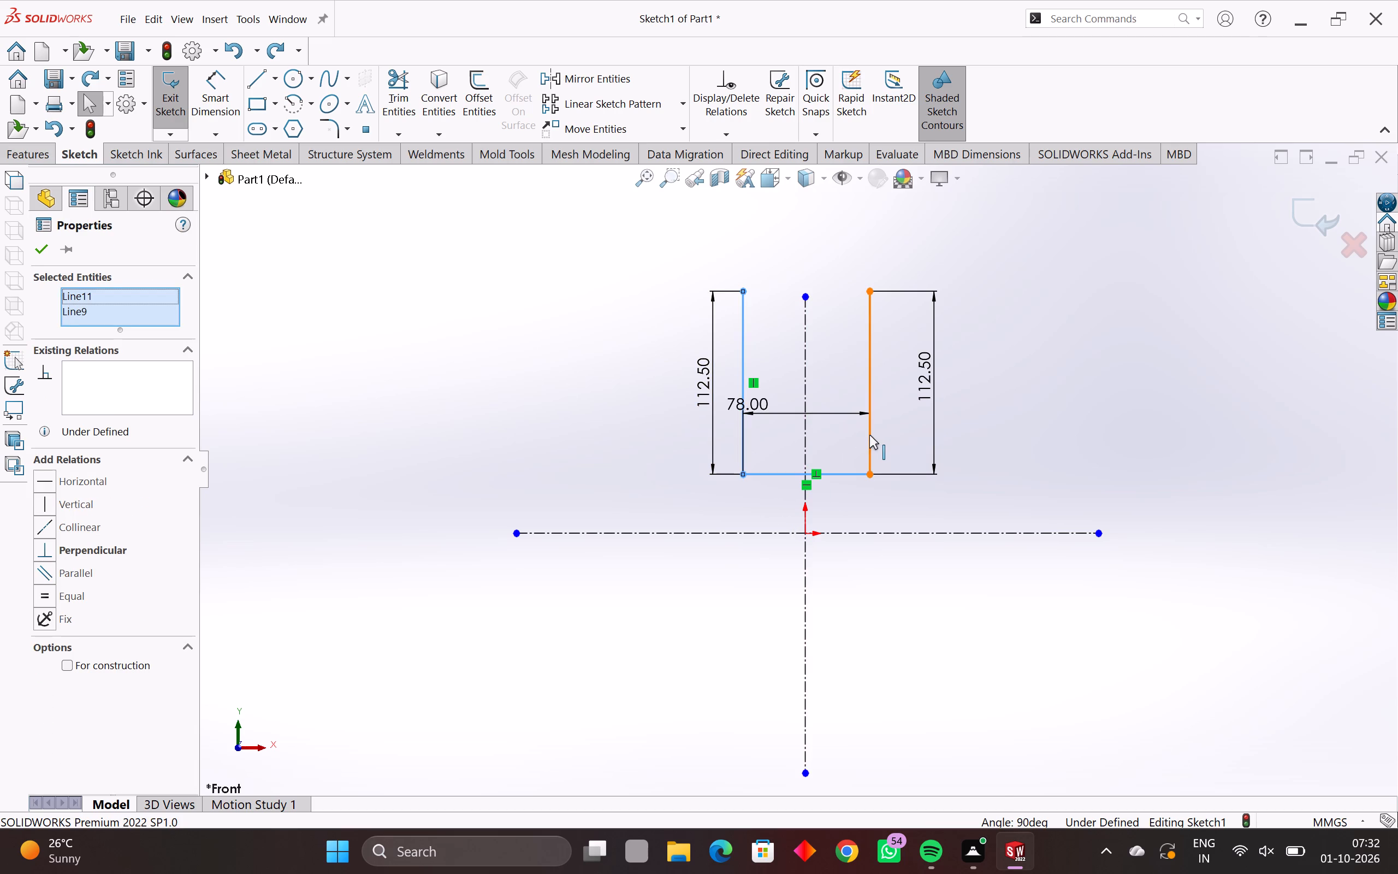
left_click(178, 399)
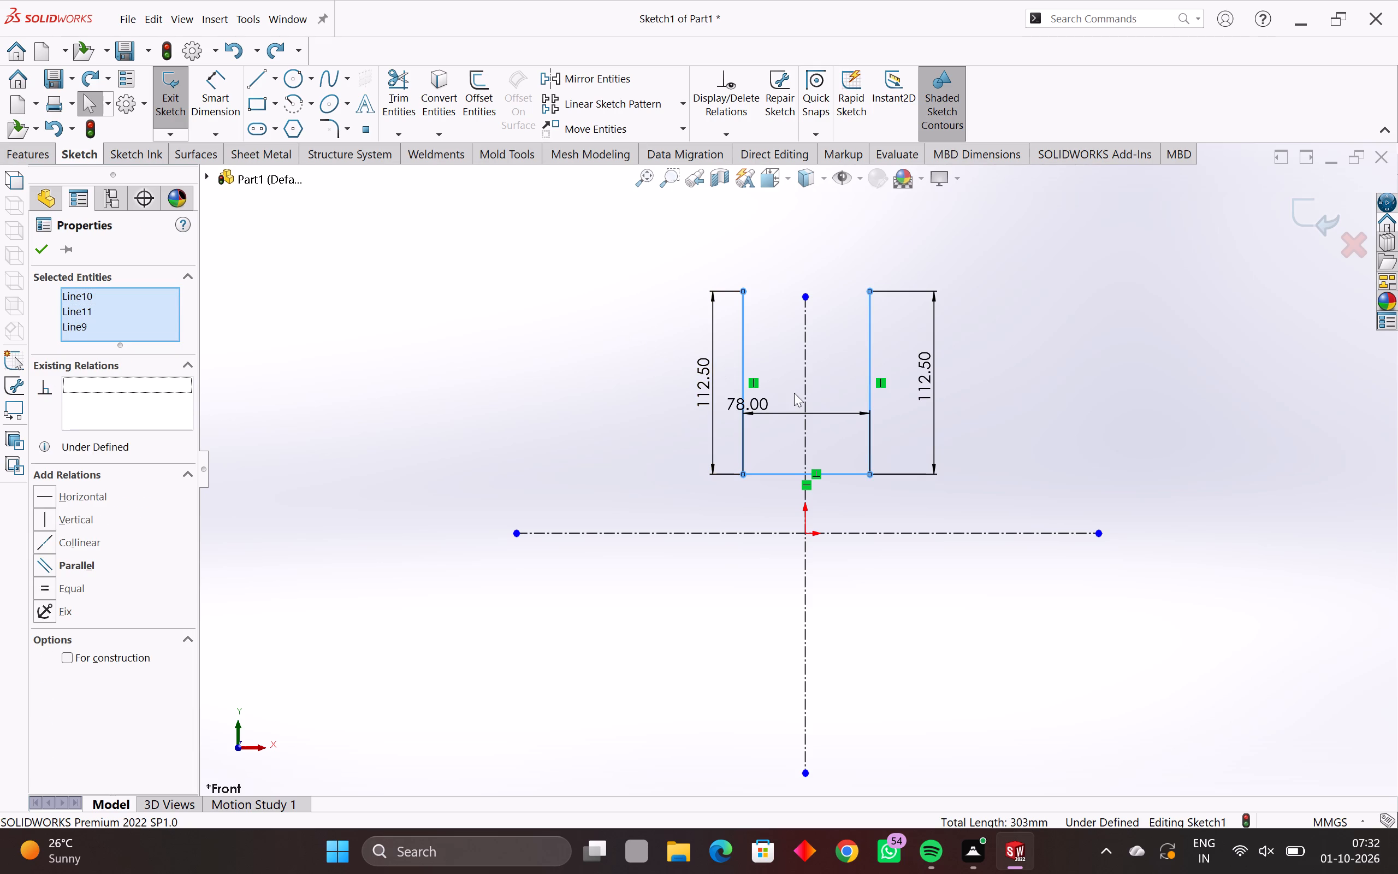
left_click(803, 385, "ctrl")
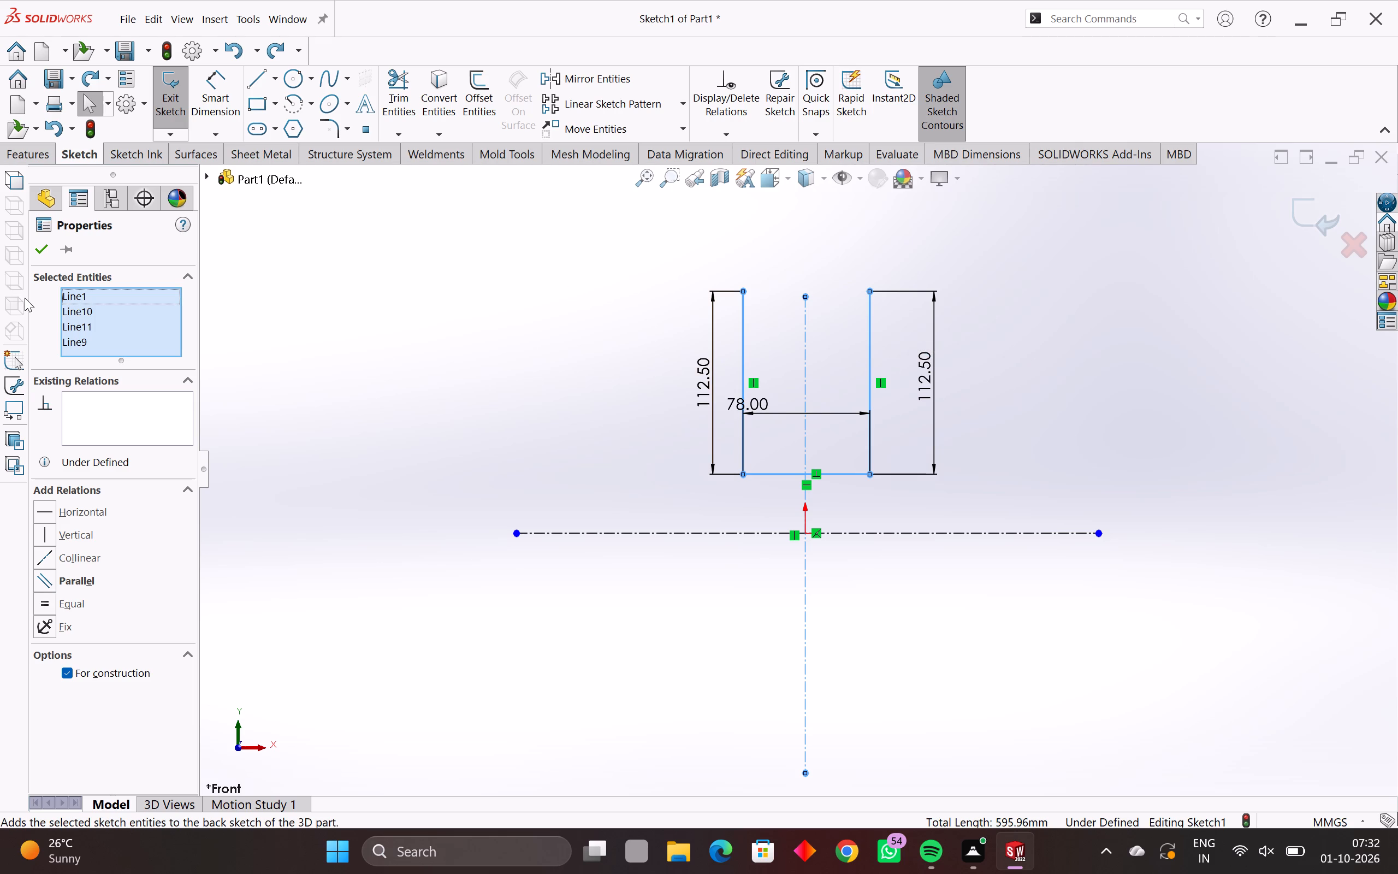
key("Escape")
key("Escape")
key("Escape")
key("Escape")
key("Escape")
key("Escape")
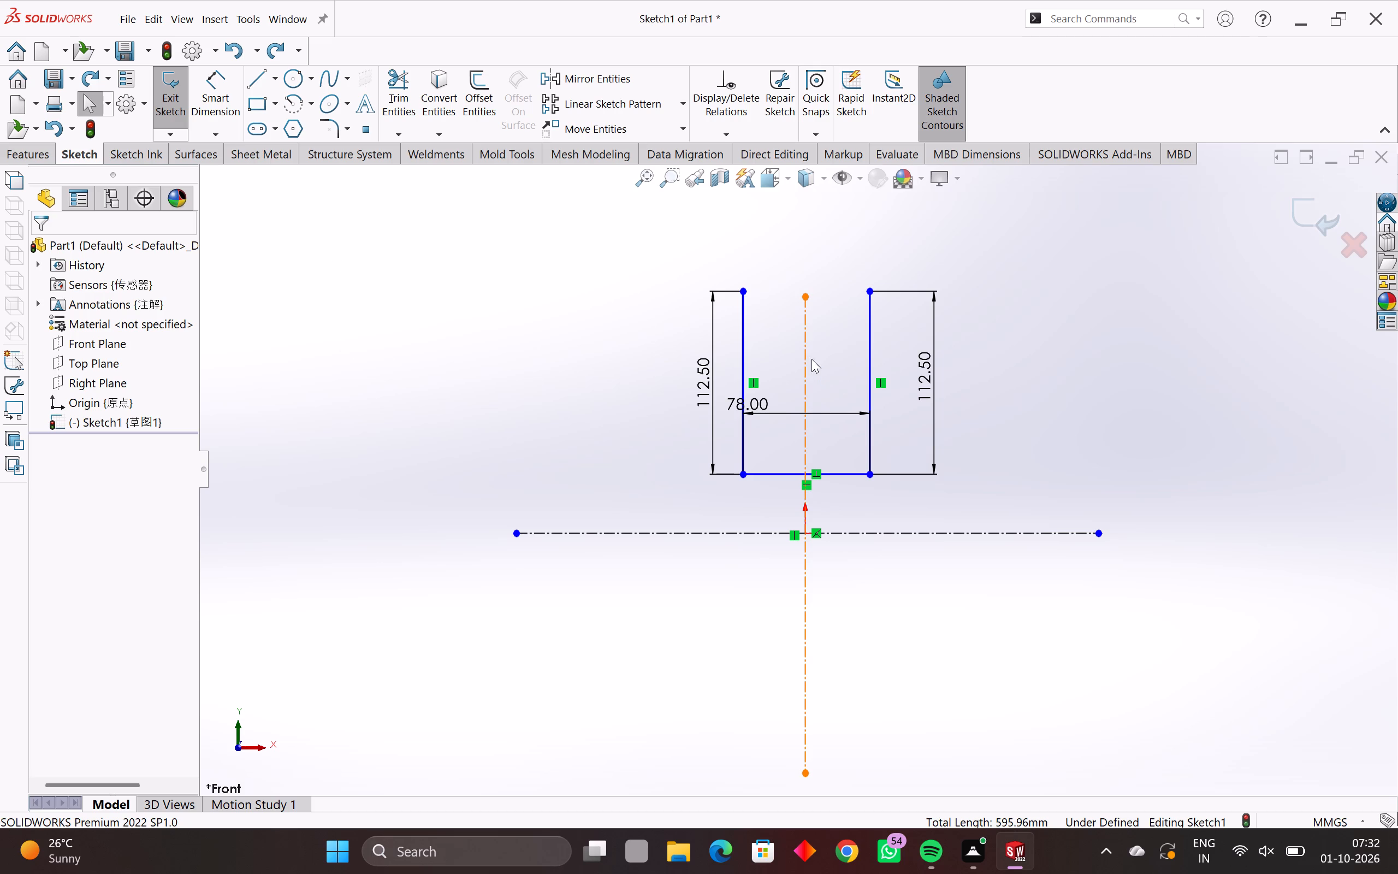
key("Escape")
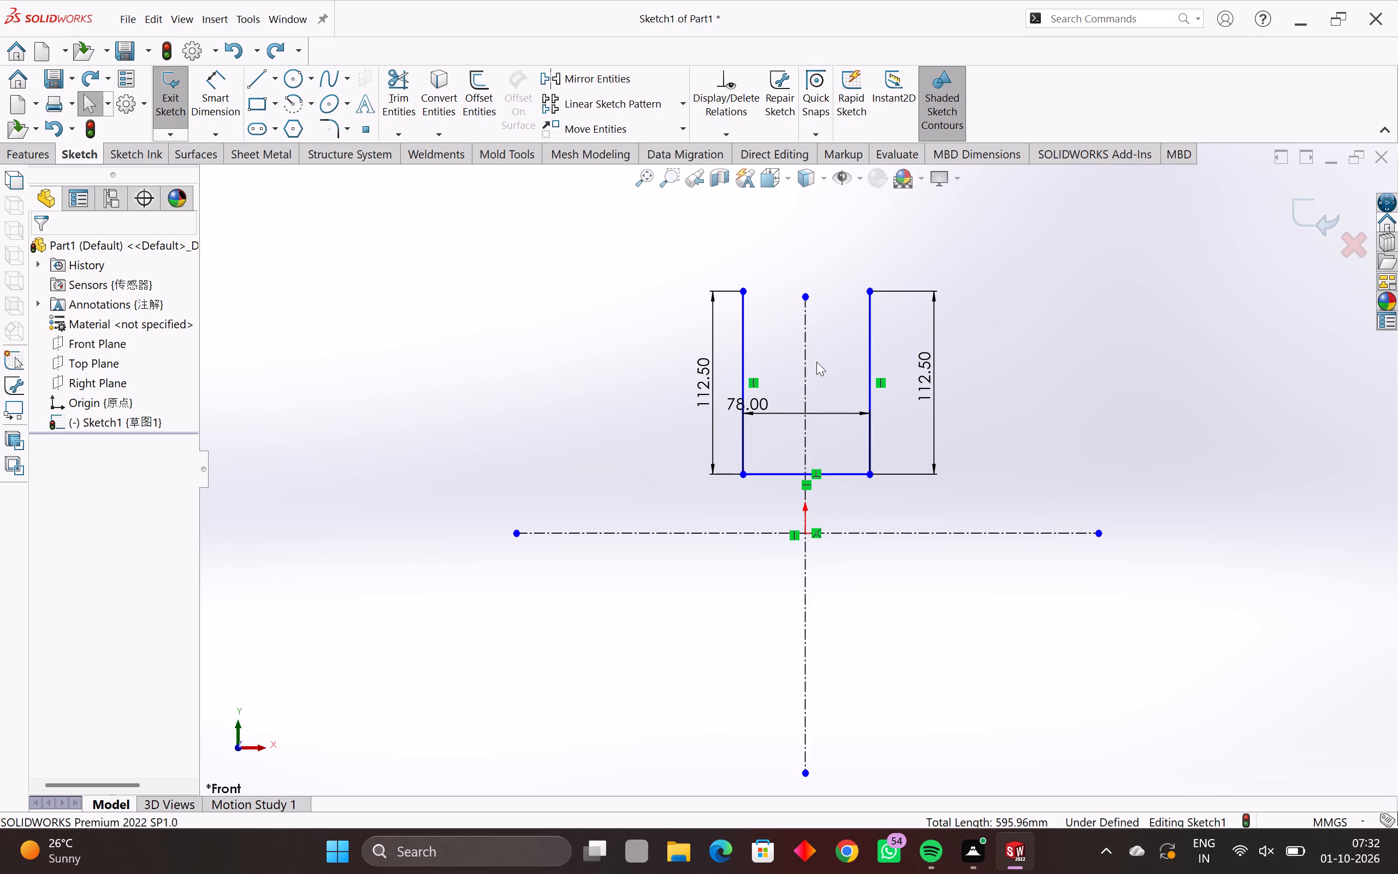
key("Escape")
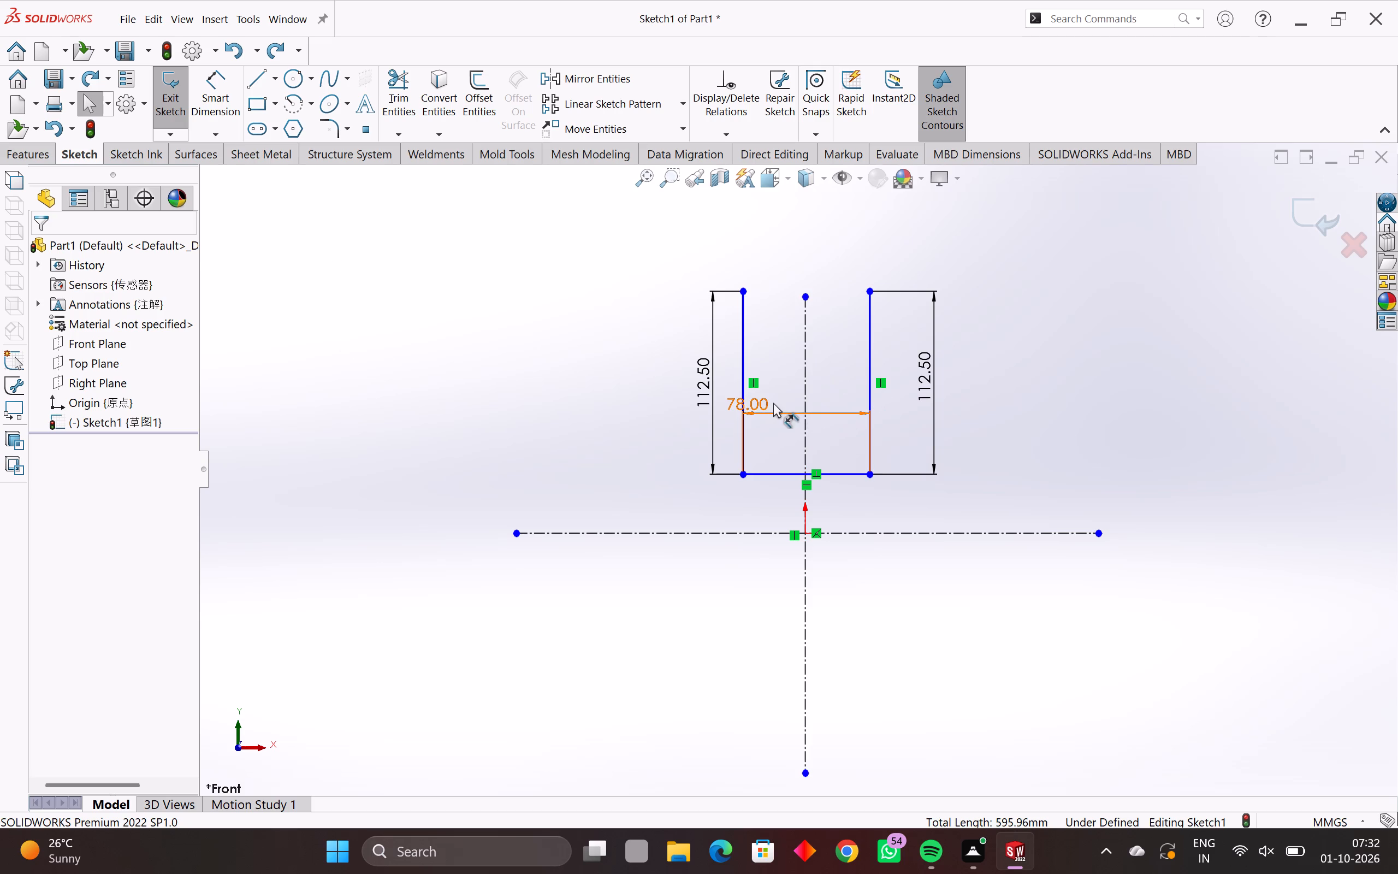
Reposition the 78 mm dimension text midway between the two vertical profile lines, over the vertical centerline.
left_click(763, 402)
left_click_drag(763, 402, 780, 402)
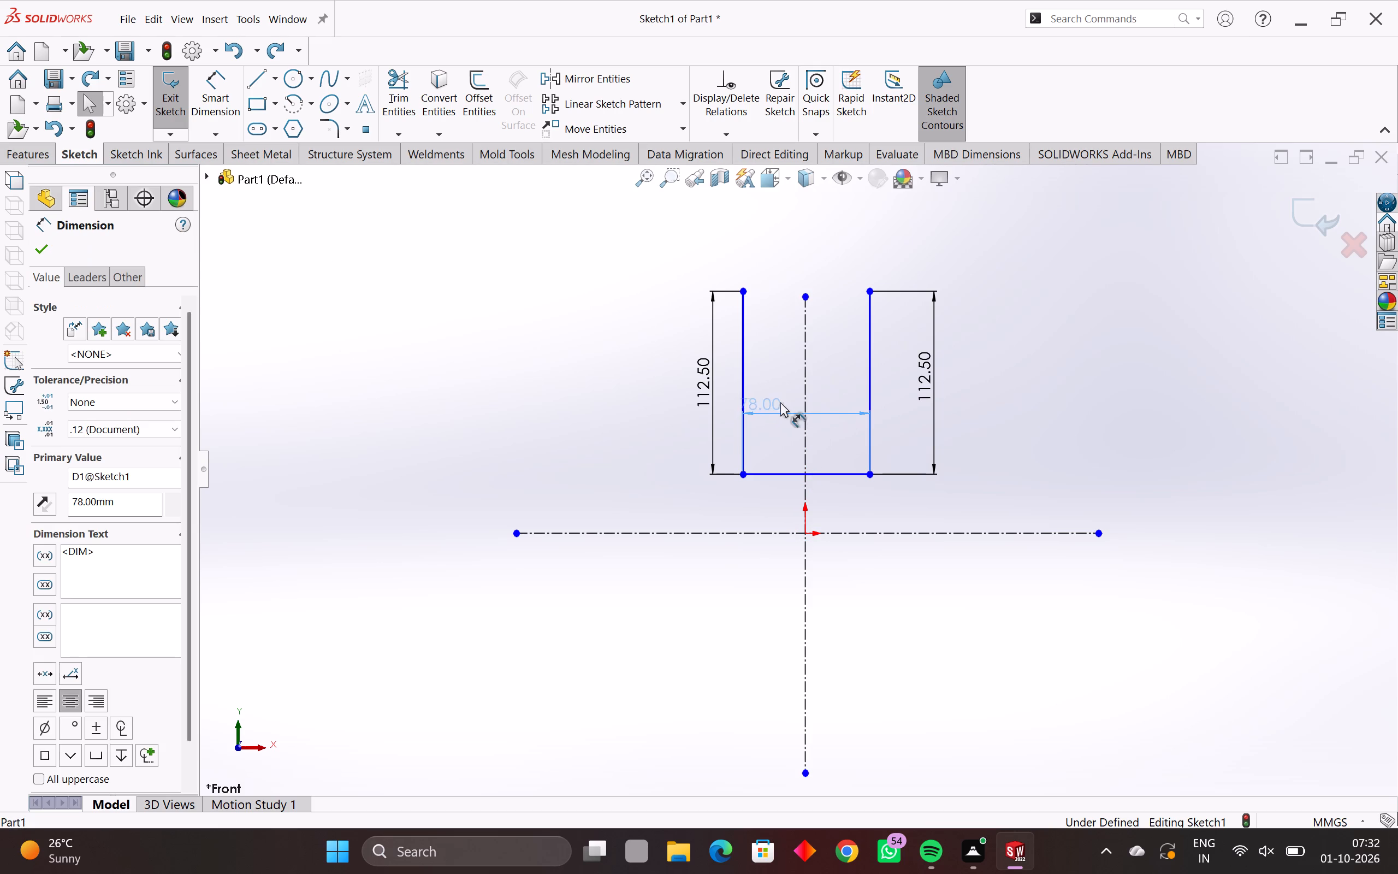
left_click_drag(780, 402, 818, 404)
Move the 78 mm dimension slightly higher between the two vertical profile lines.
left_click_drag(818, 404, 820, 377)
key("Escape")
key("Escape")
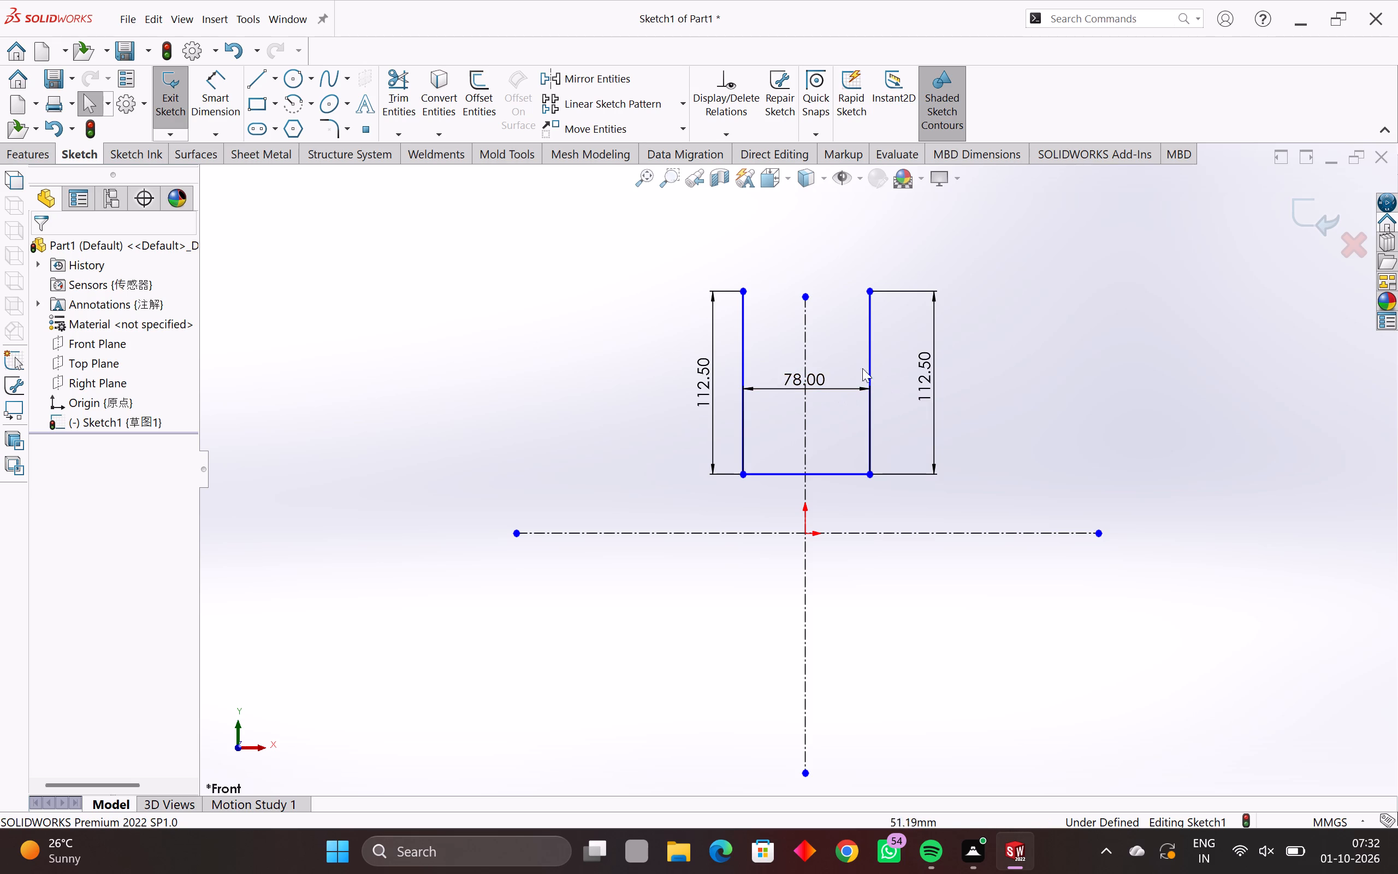
Add a Symmetric relation between the two vertical profile lines about the vertical centerline.
left_click(802, 334, "ctrl")
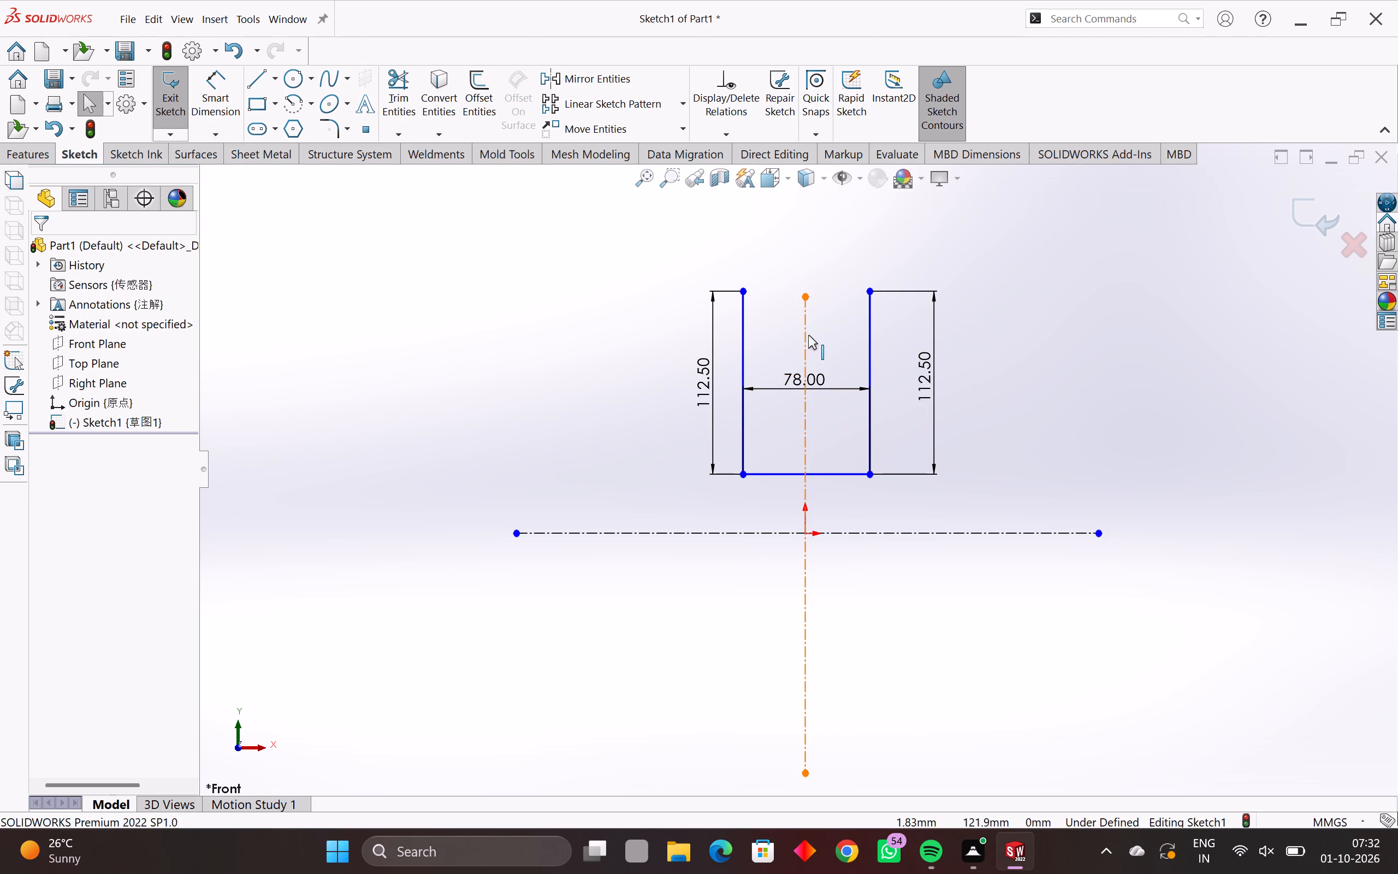
left_click(808, 335, "ctrl")
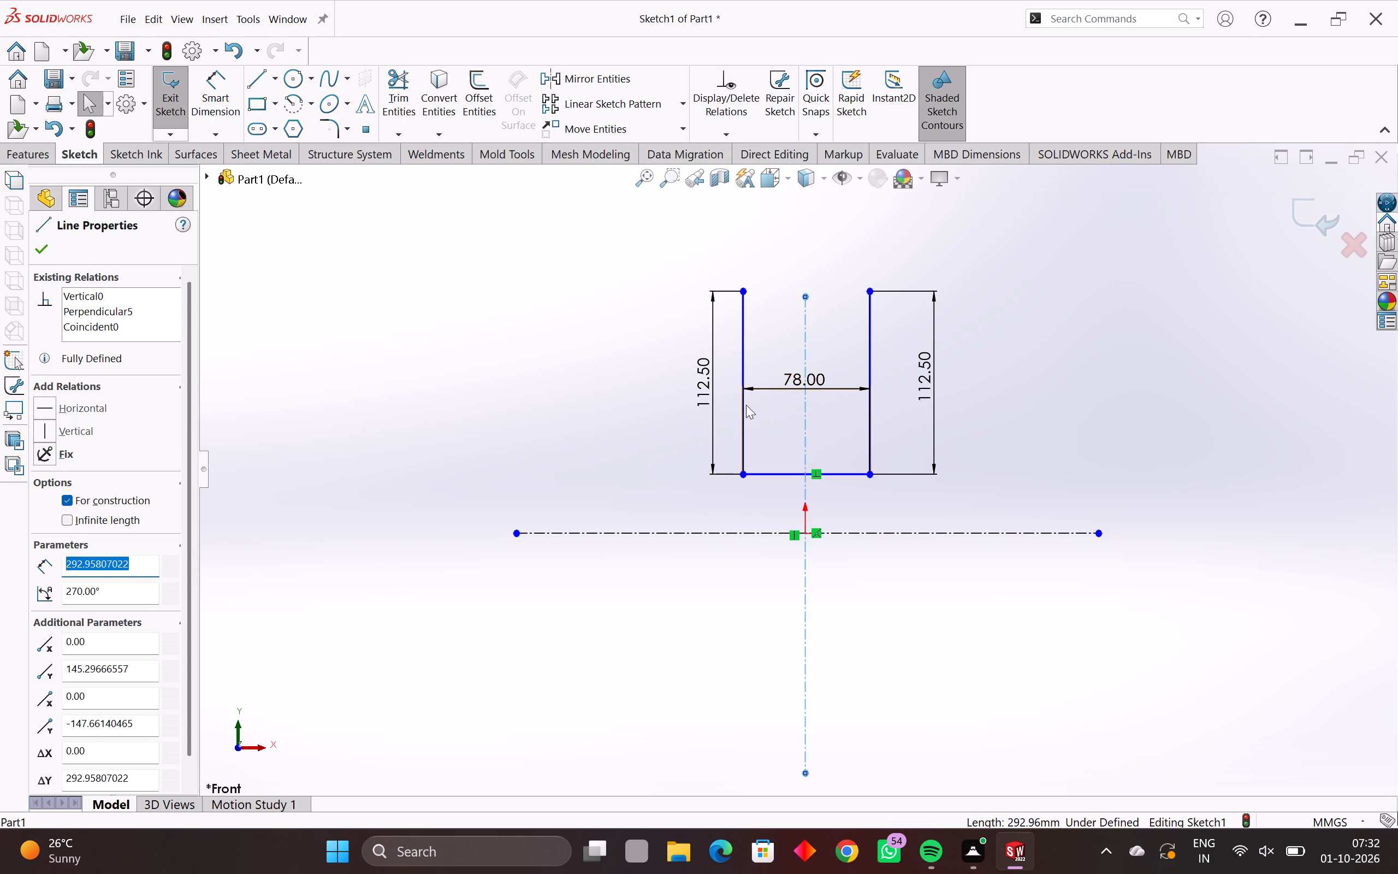
left_click(743, 406, "ctrl")
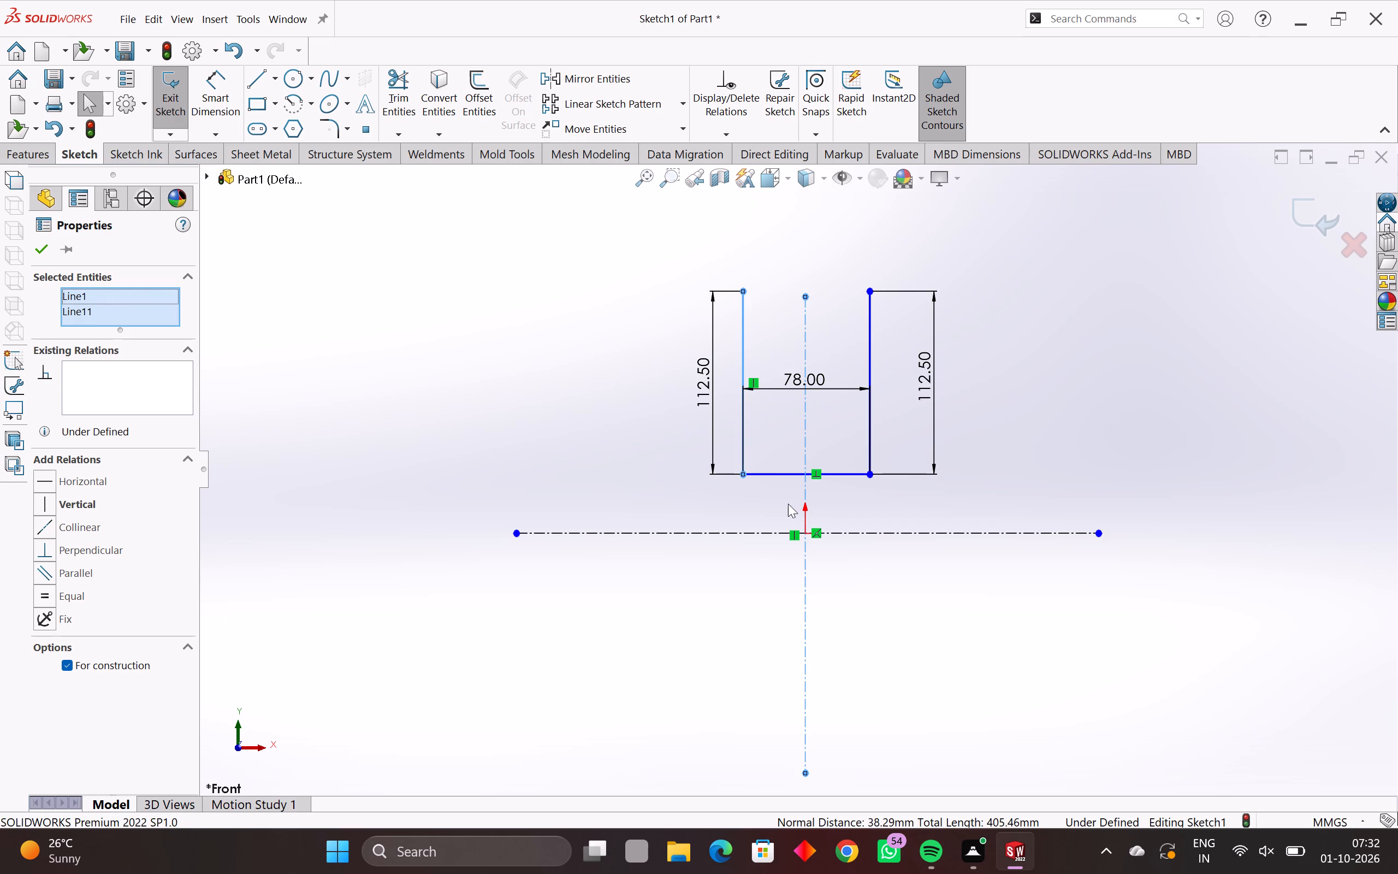
left_click(868, 424, "ctrl")
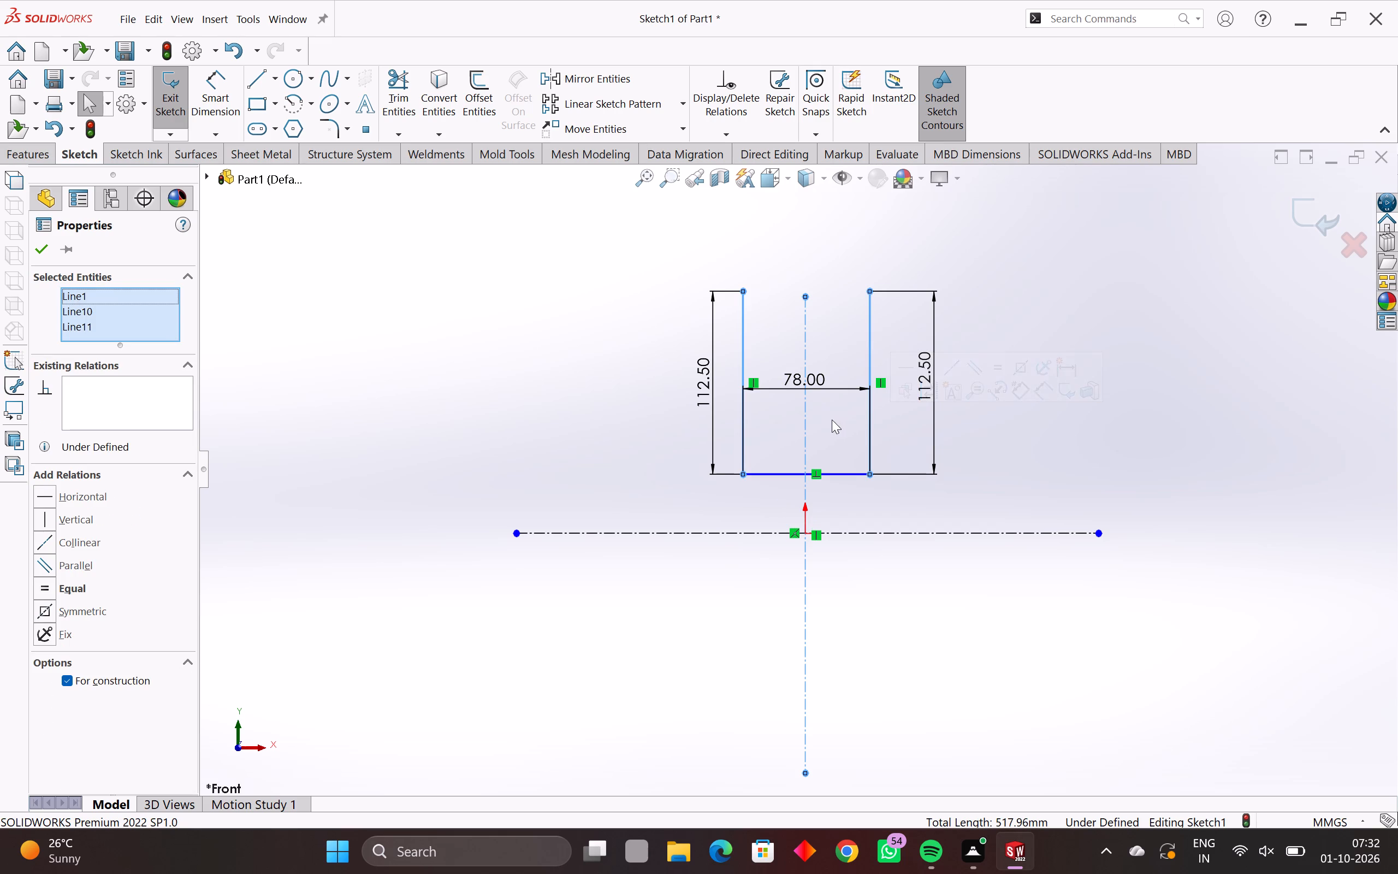
left_click(44, 606)
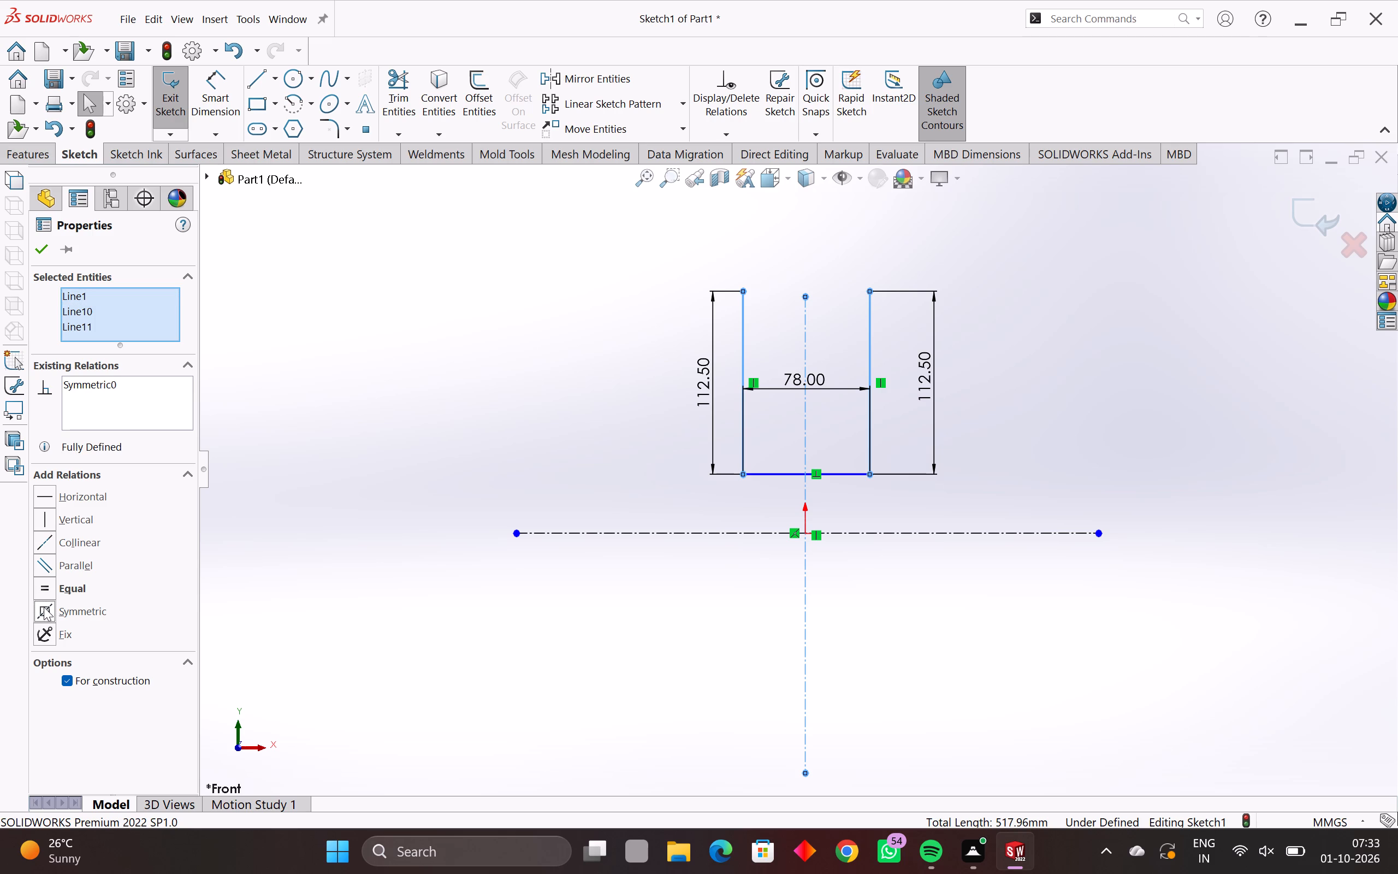
key("Escape")
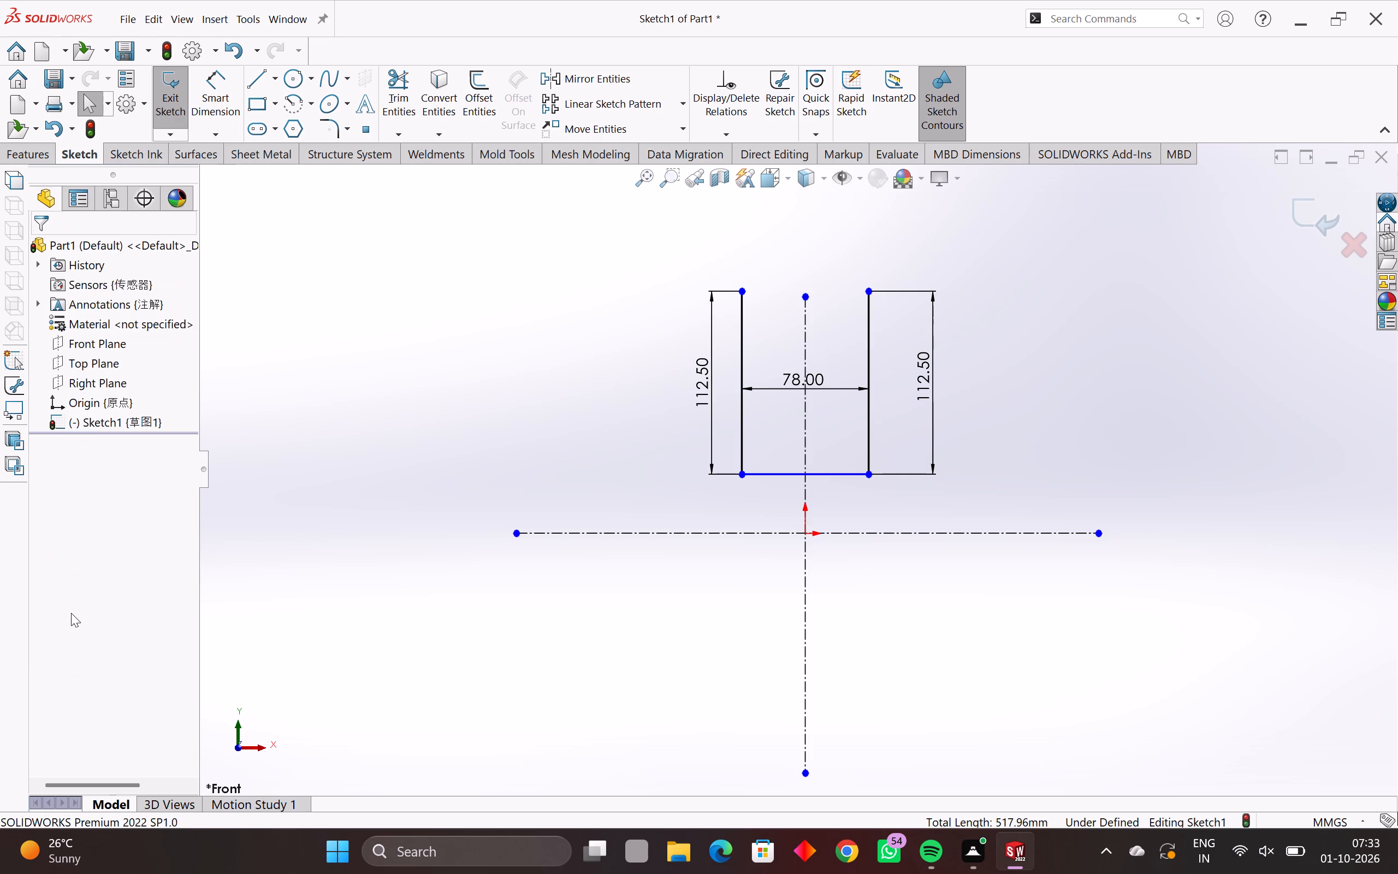
key("Escape")
key("Escape")
key("Escape")
key("Escape")
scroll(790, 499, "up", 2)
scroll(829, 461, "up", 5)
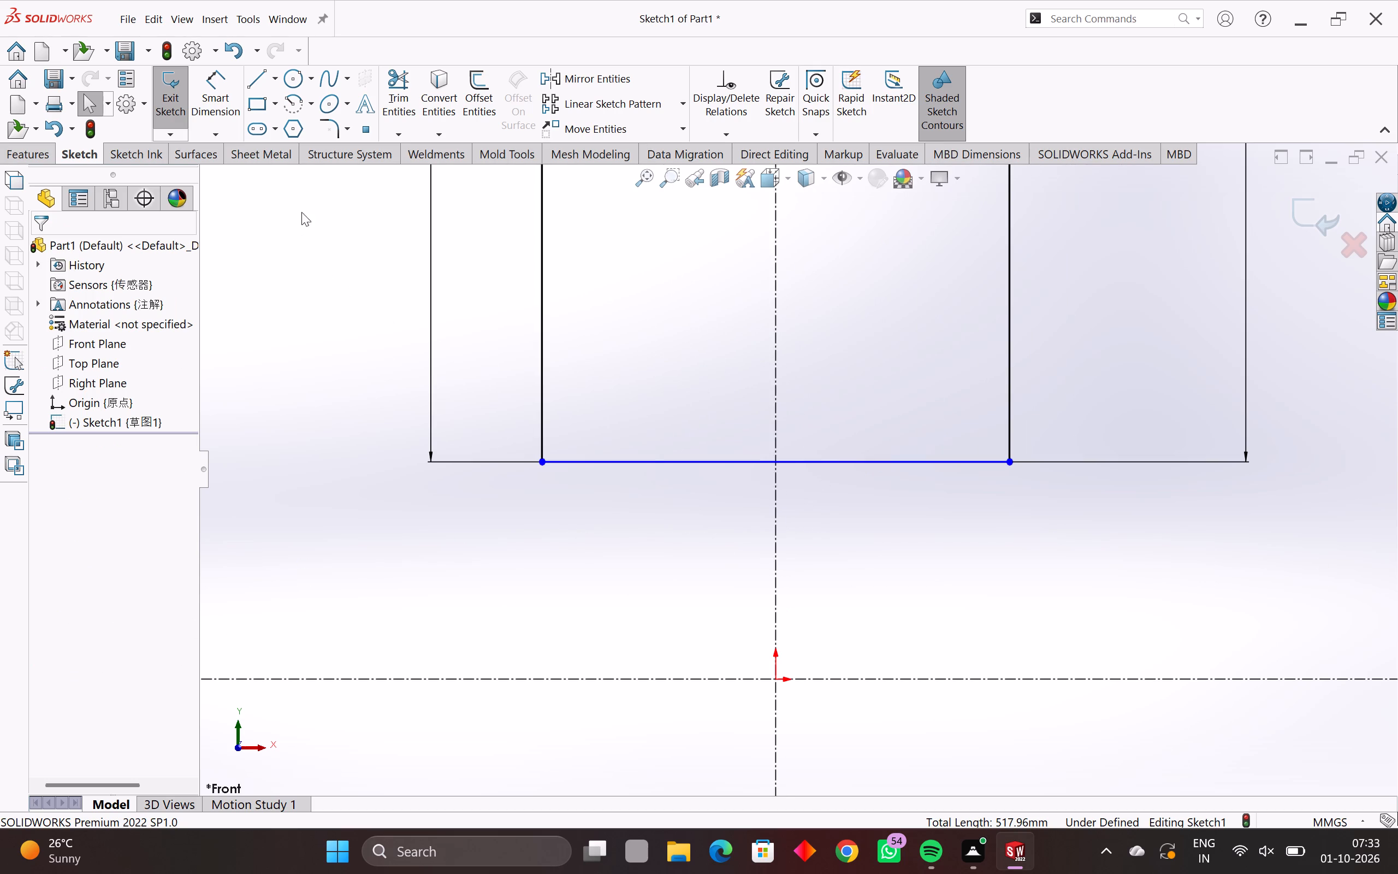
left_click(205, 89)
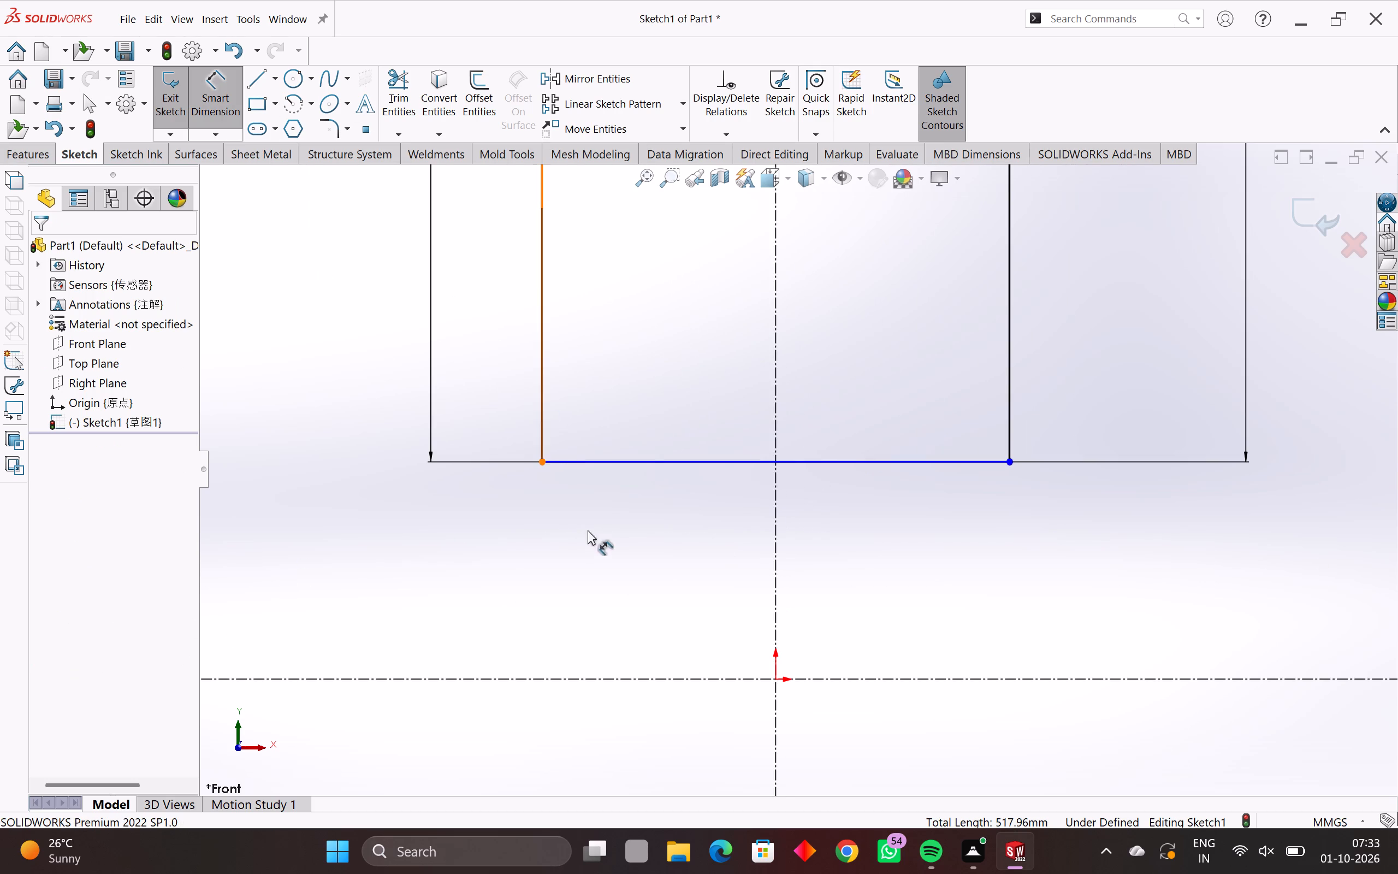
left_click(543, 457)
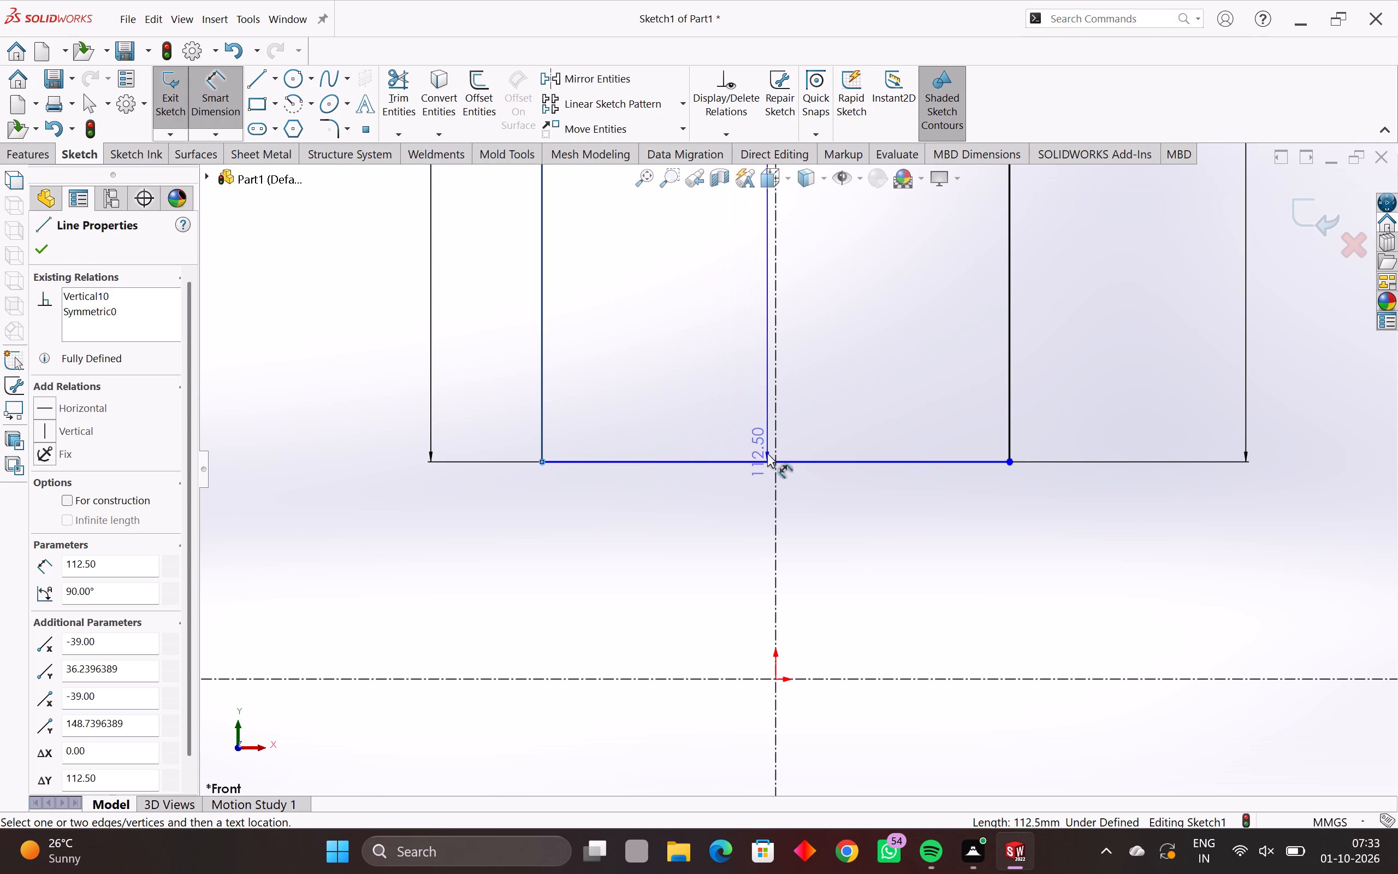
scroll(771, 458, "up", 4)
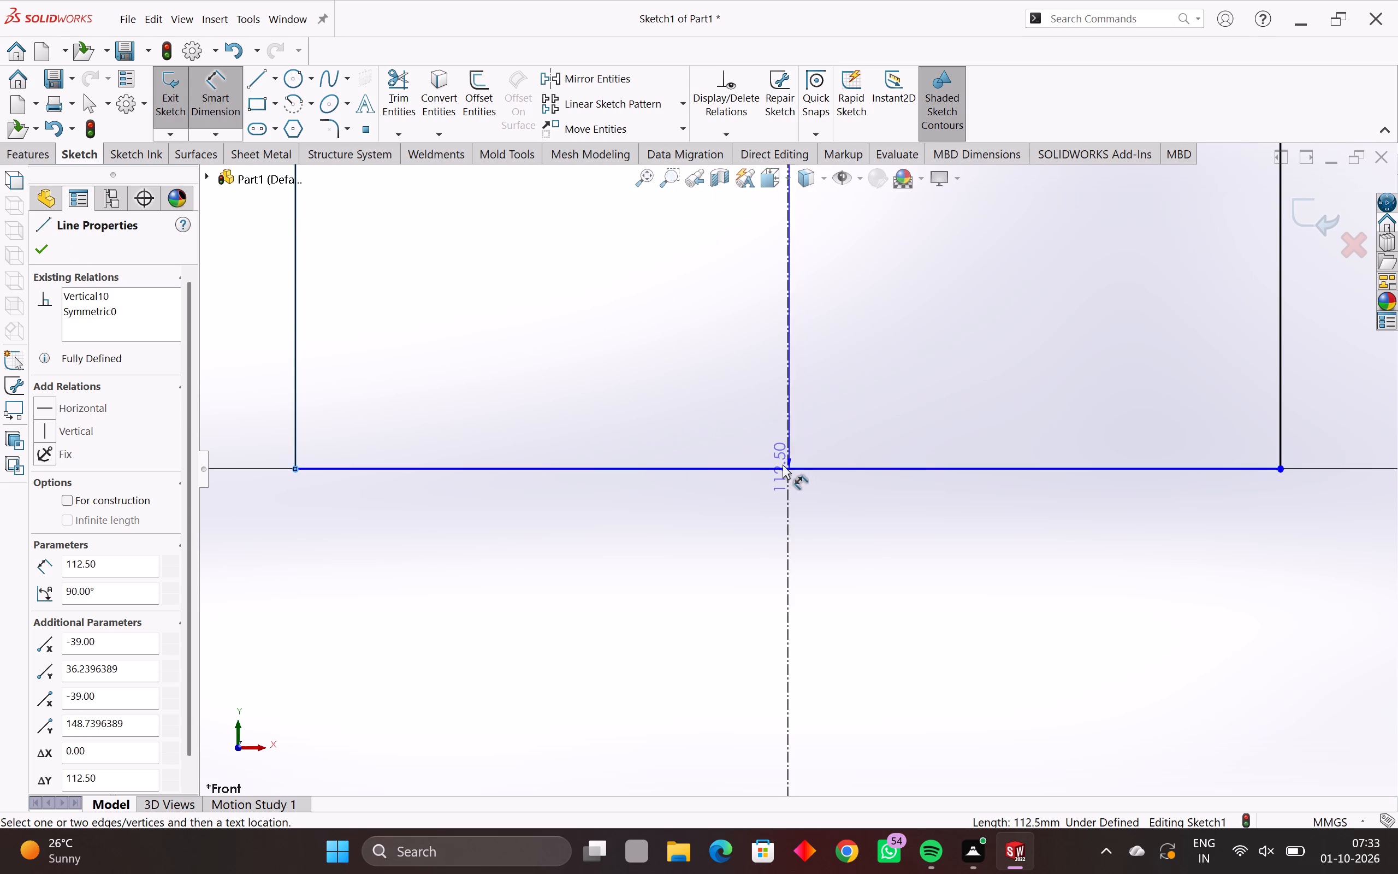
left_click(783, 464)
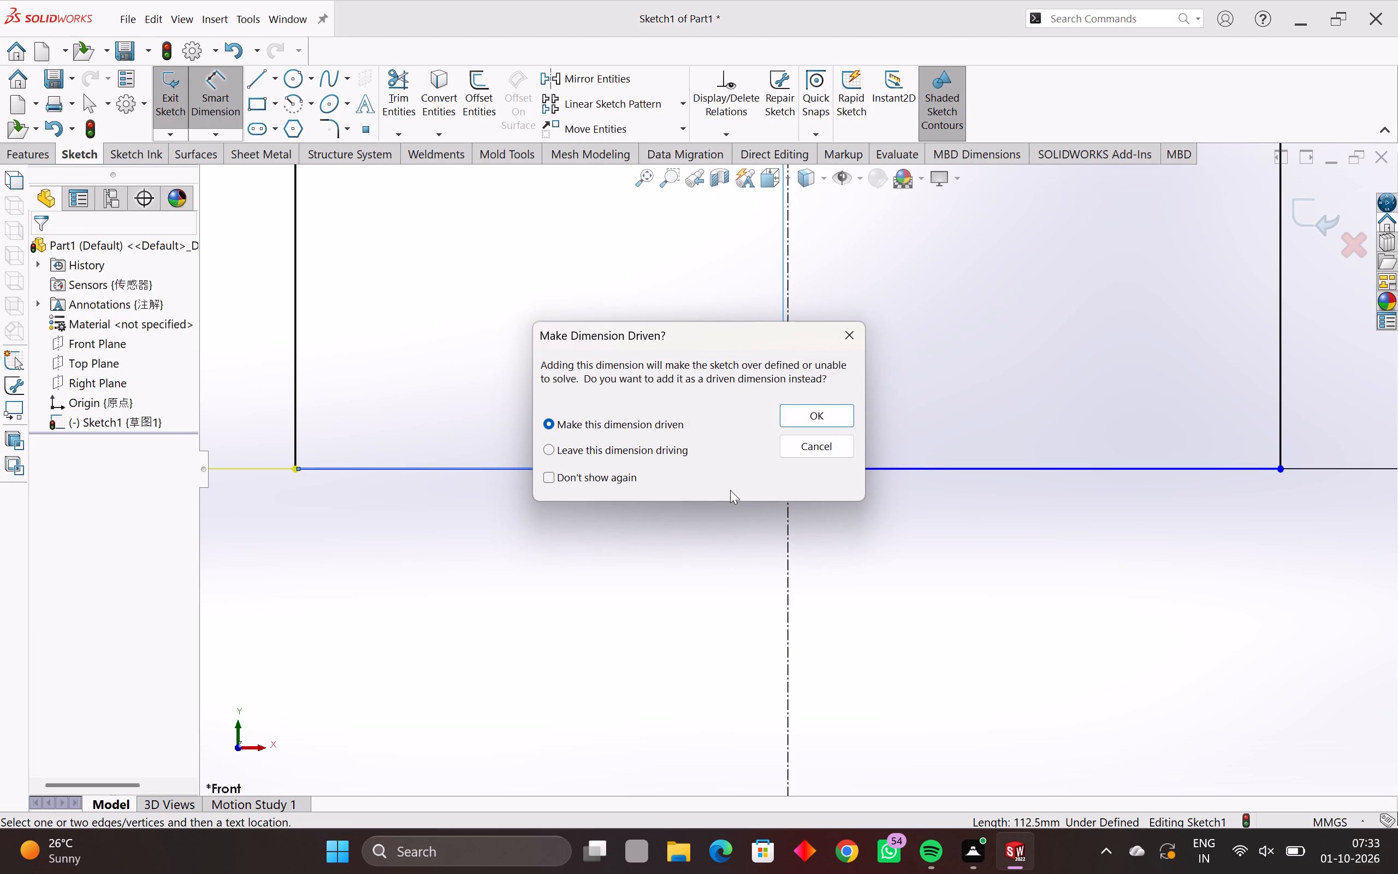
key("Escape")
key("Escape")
Delete the 78 mm dimension between the two vertical profile lines.
scroll(718, 505, "down", 4)
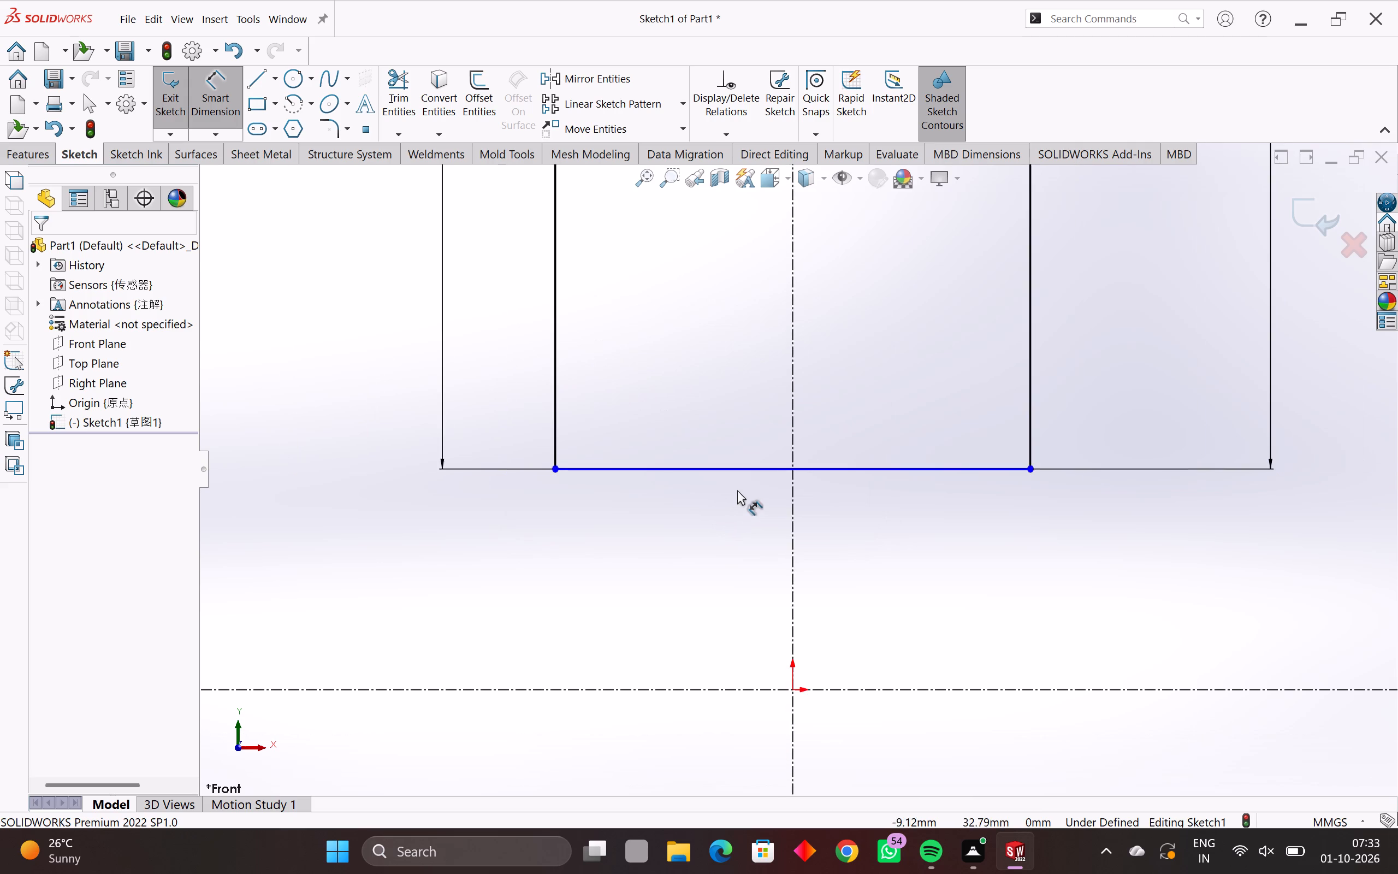
scroll(737, 490, "down", 3)
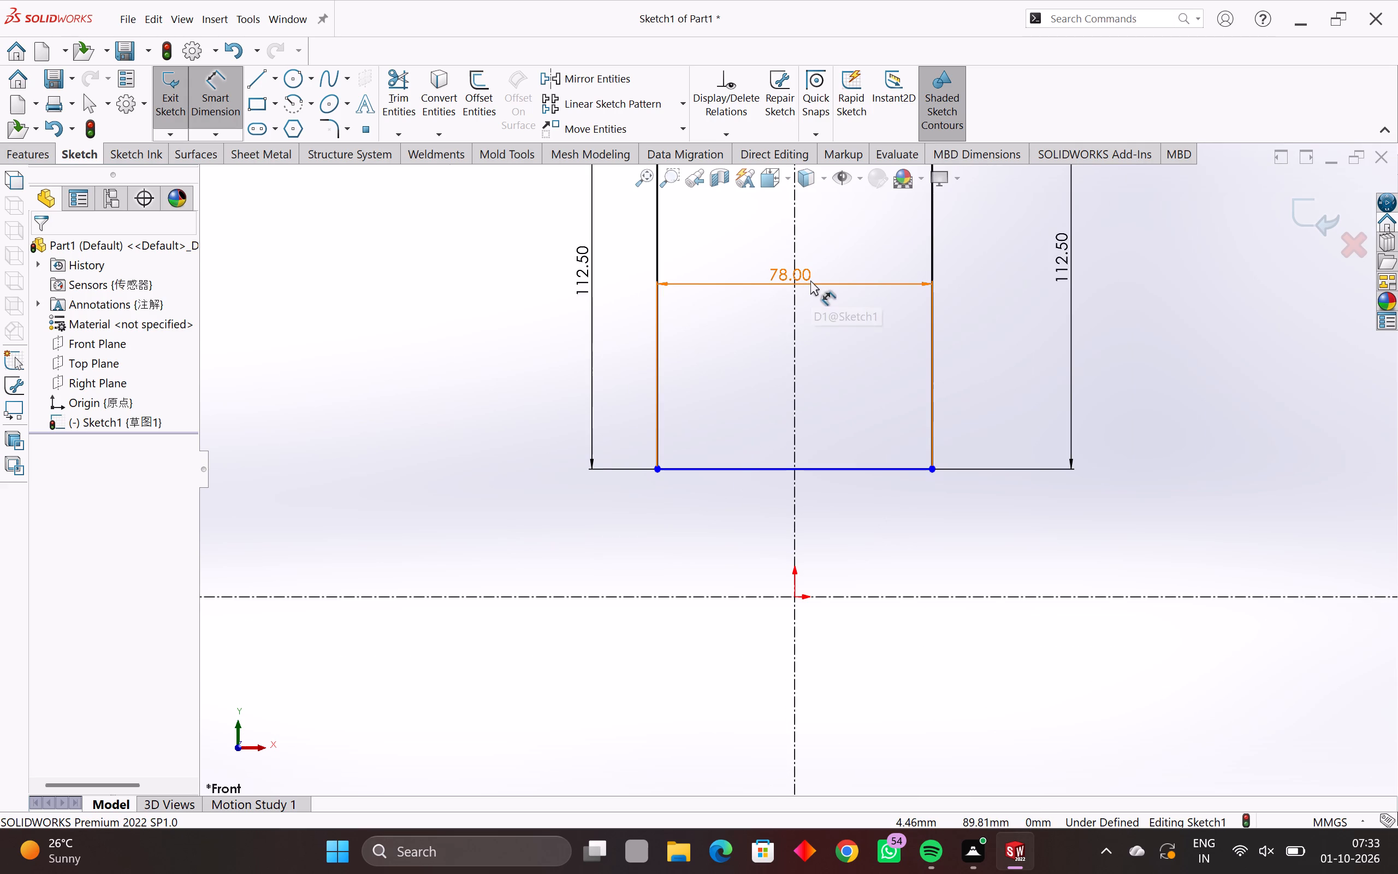
left_click(810, 280)
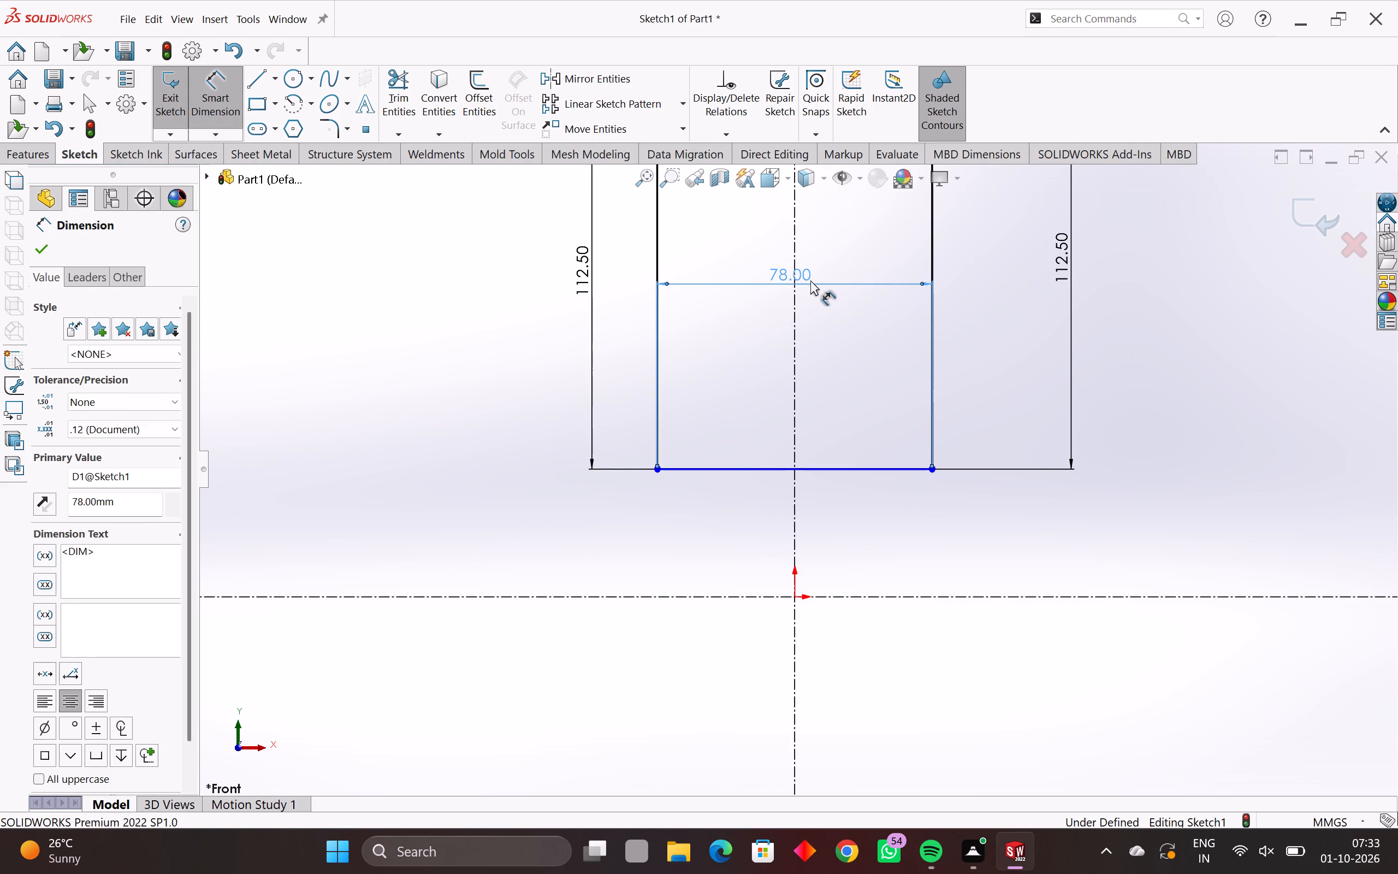
key("Delete")
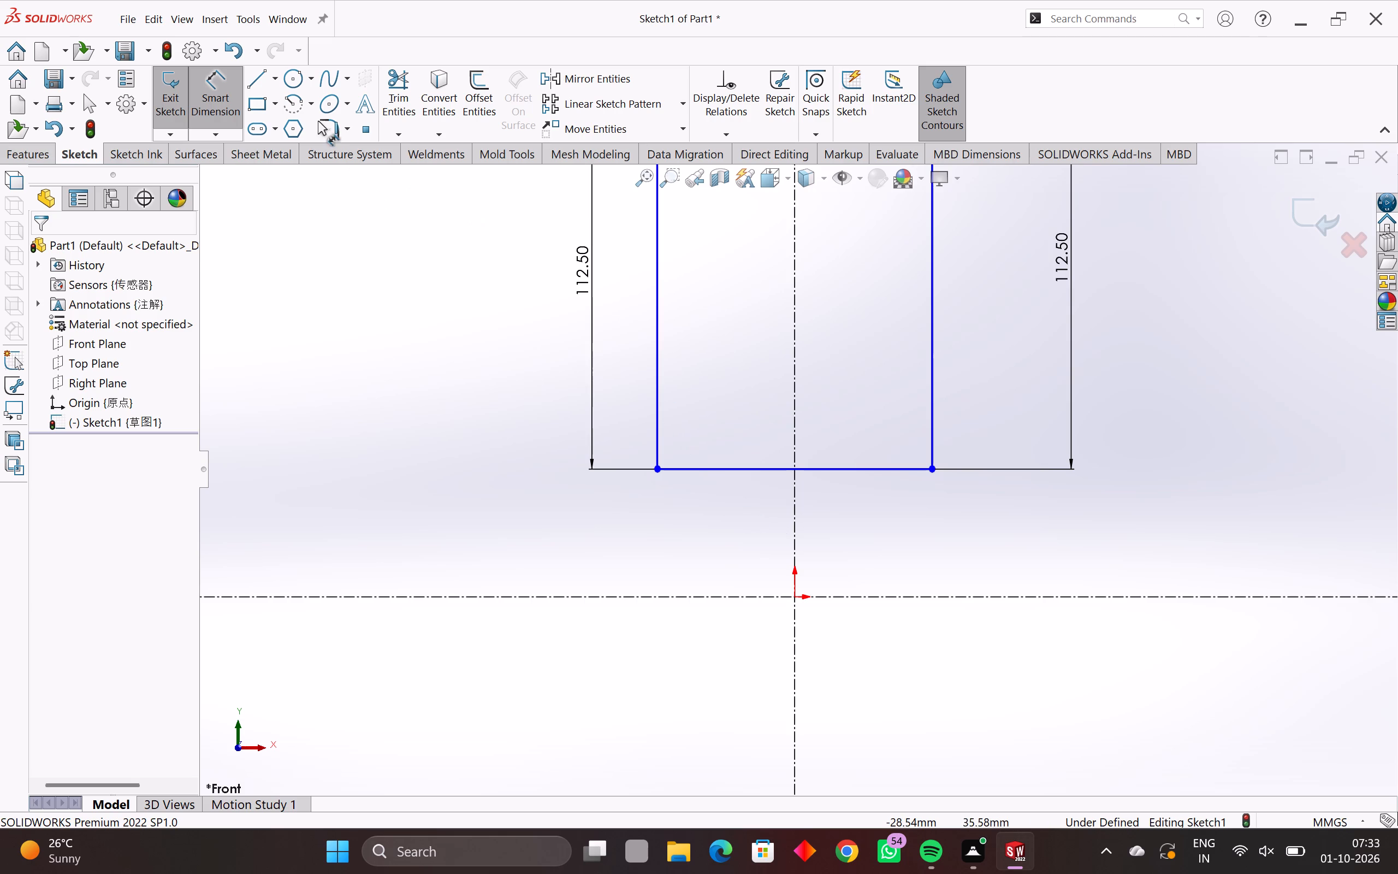
Dimension the distance from the profile's base line to the horizontal centerline and set it to 12.5 mm.
left_click(710, 470)
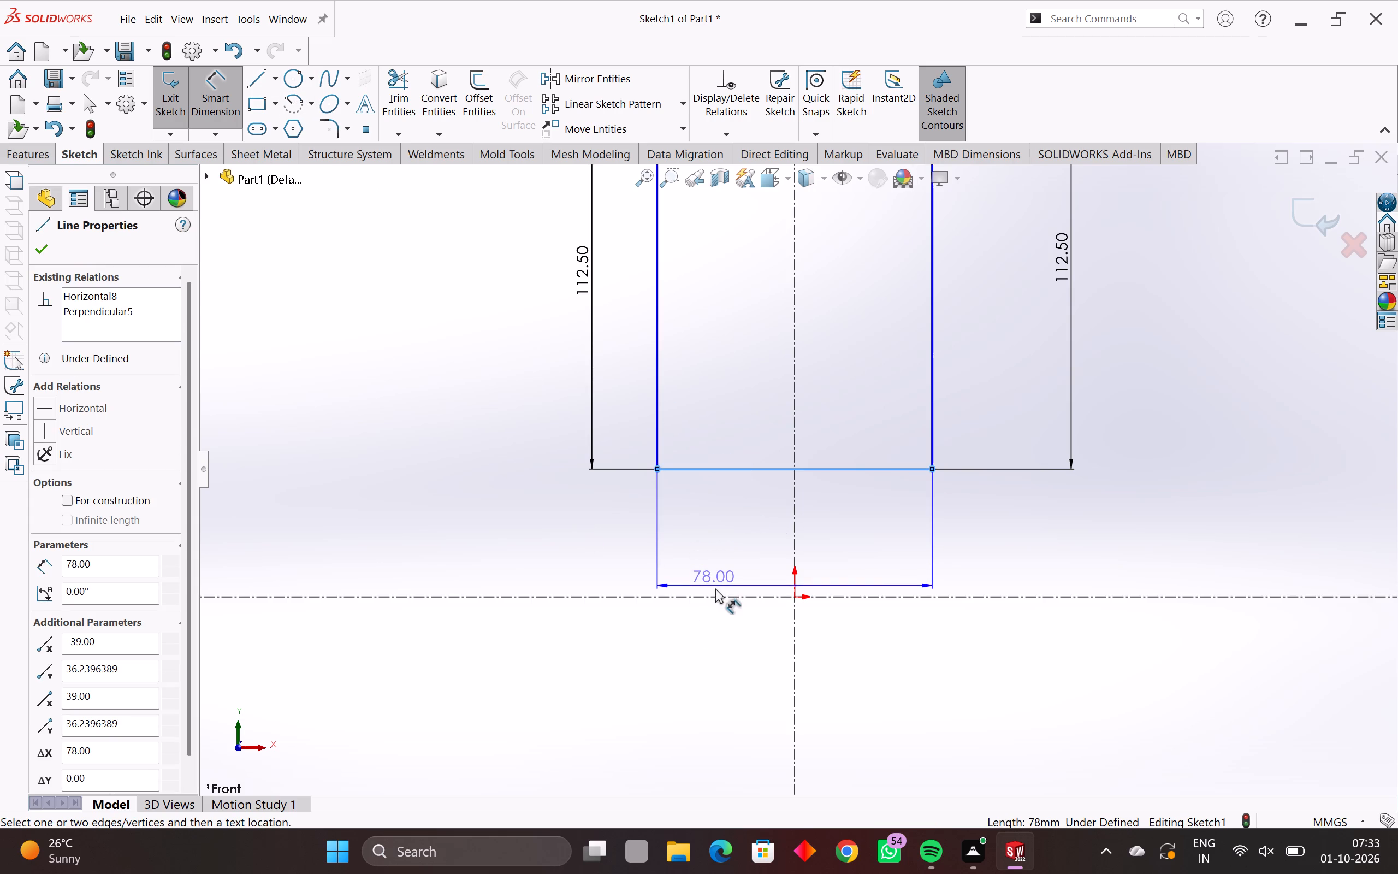
left_click(718, 595)
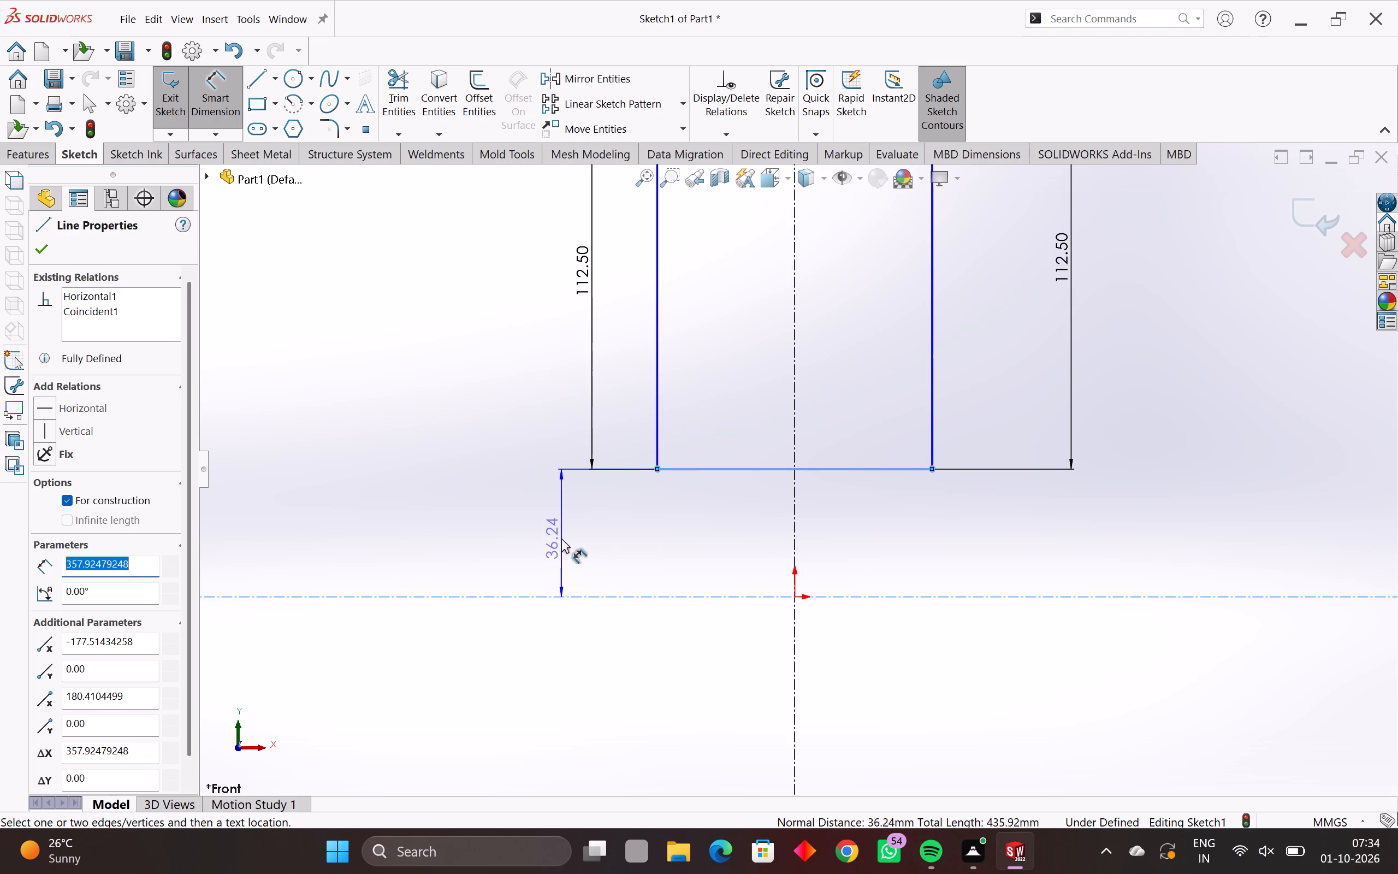
left_click(561, 538)
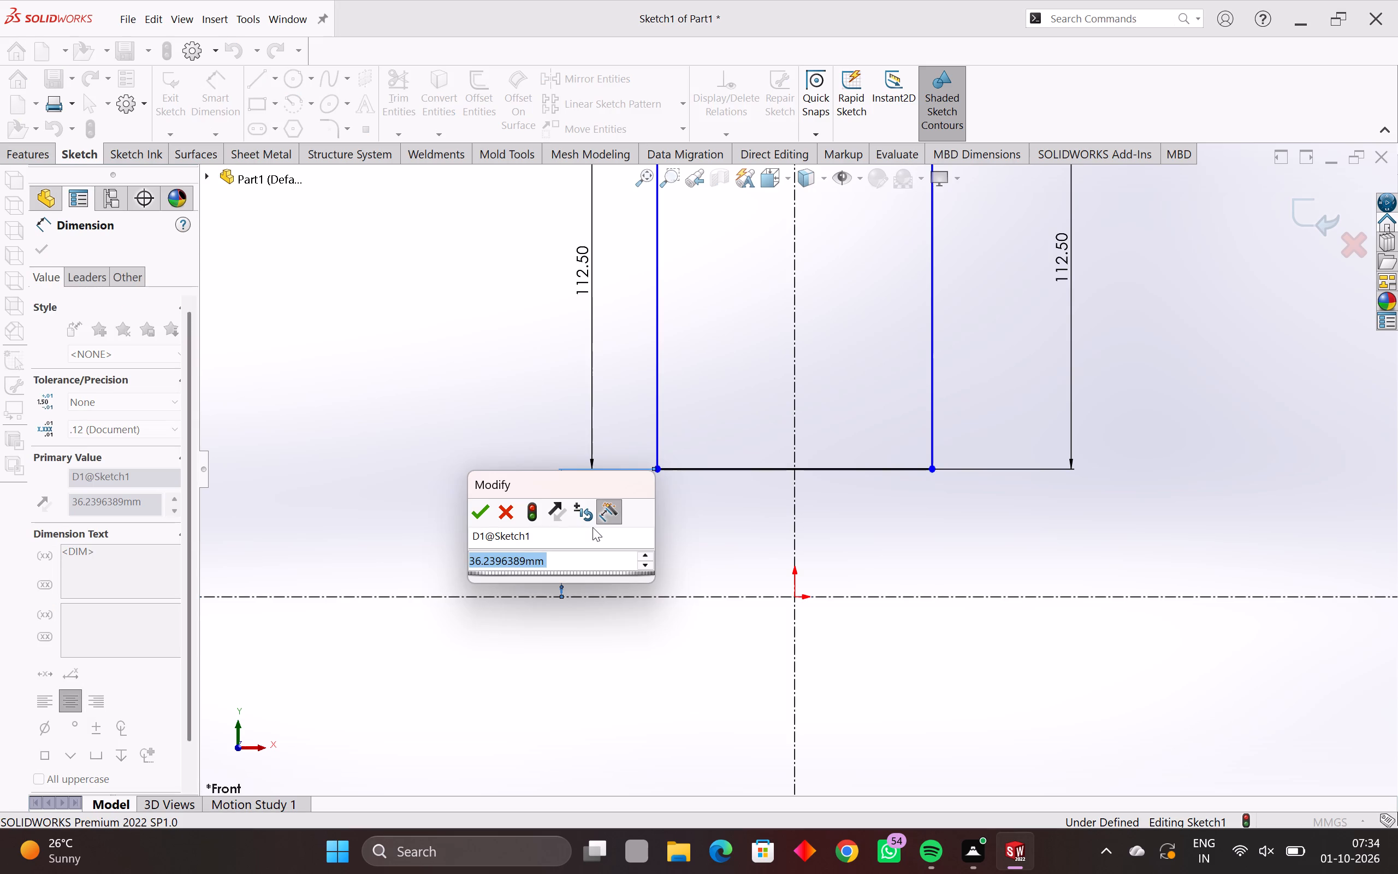
type("12.5")
key("Return")
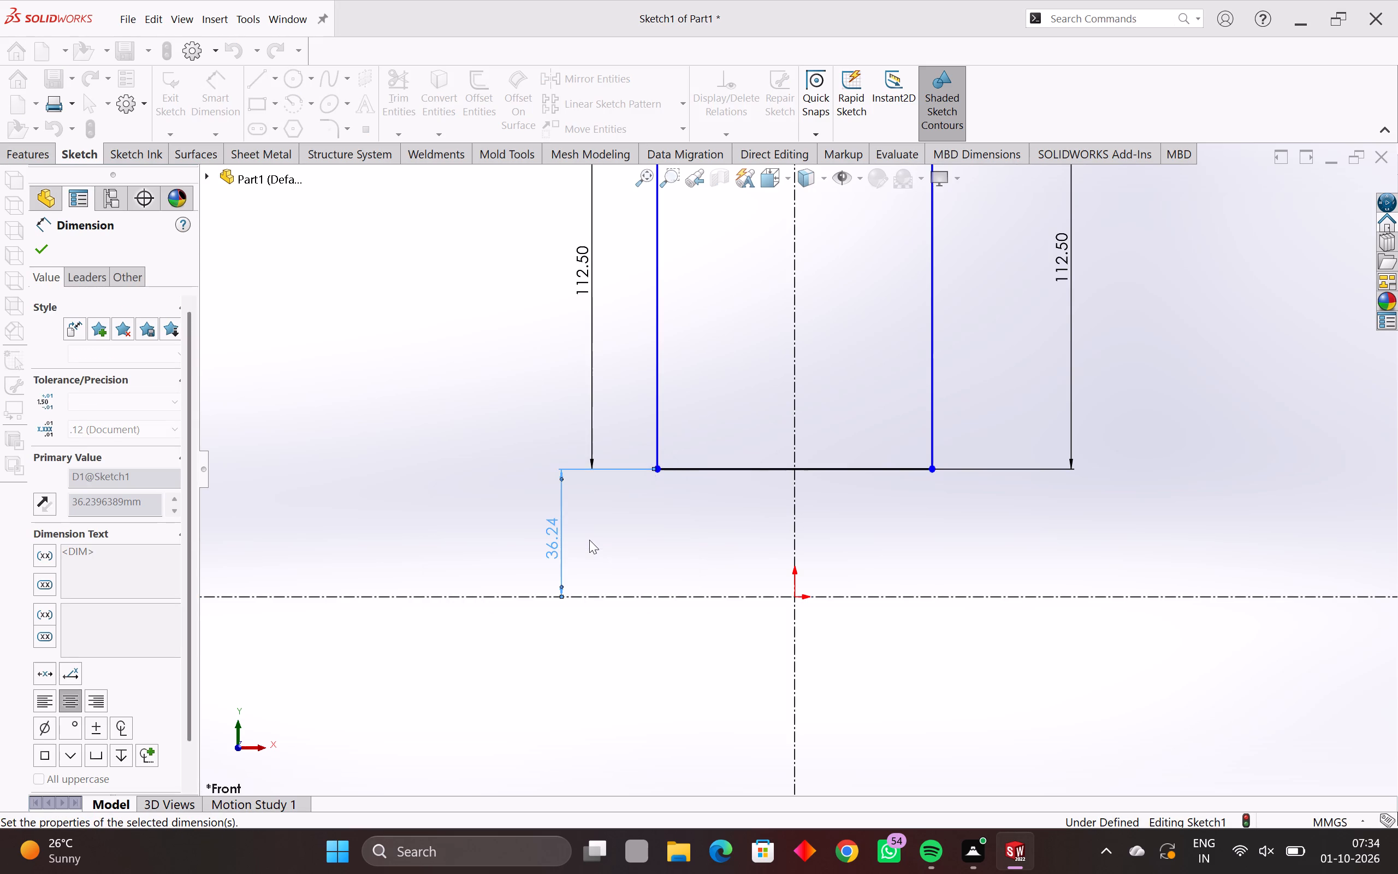
key("Escape")
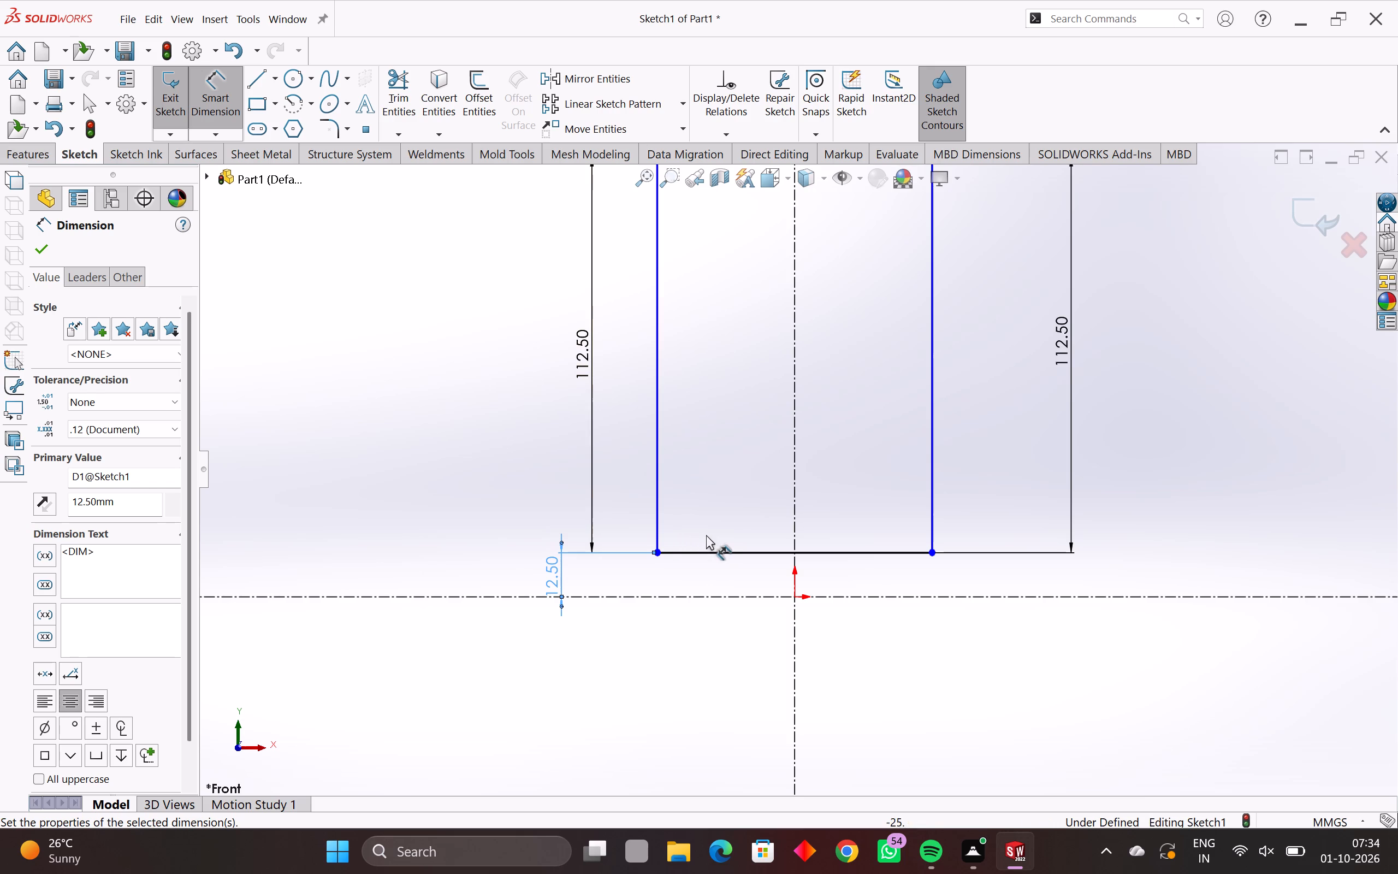
scroll(713, 535, "down", 2)
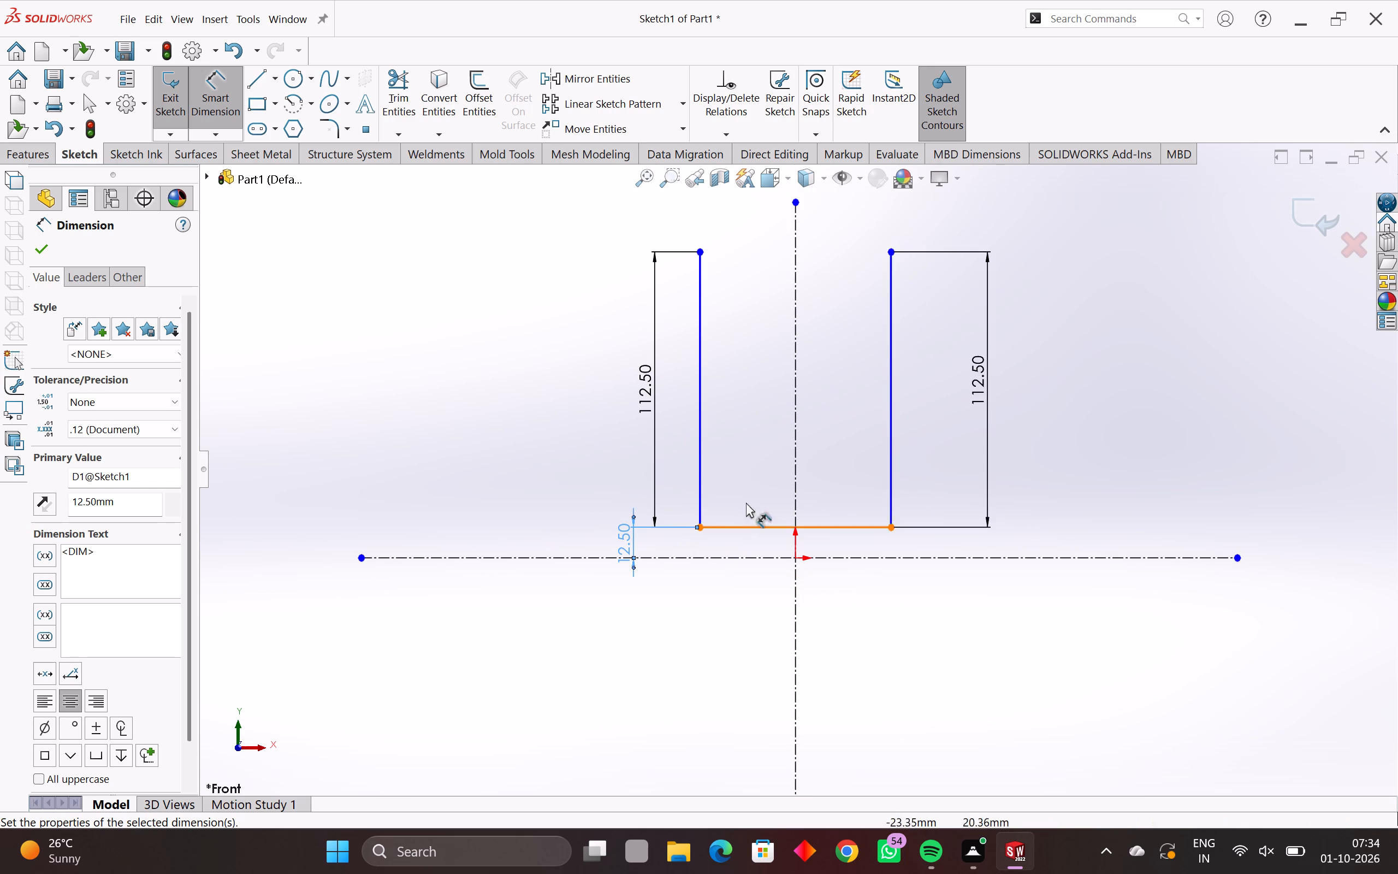
key("Escape")
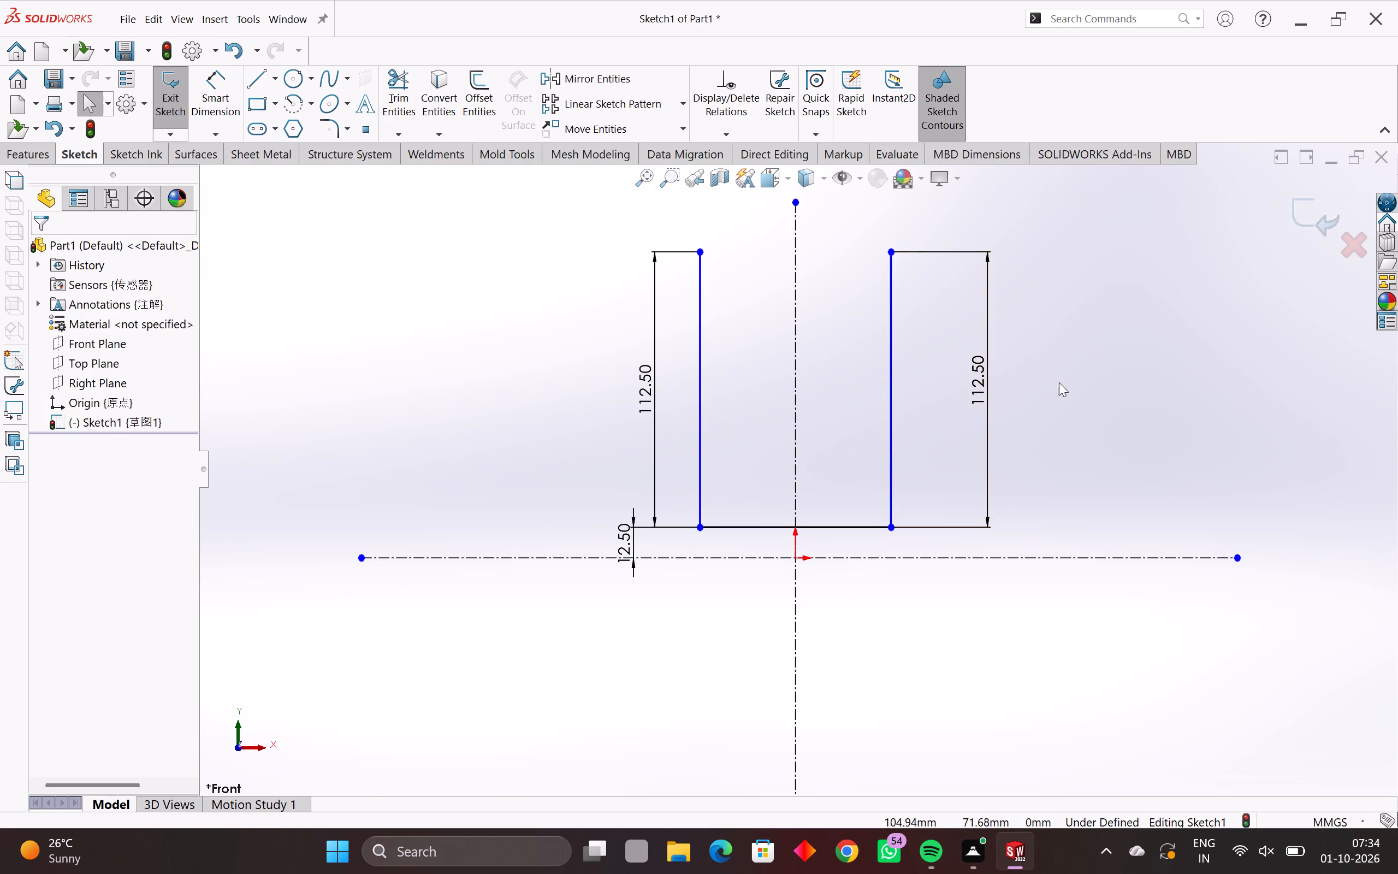
Delete the 112.5 mm length dimensions of both vertical profile lines.
left_click_drag(1093, 388, 953, 476)
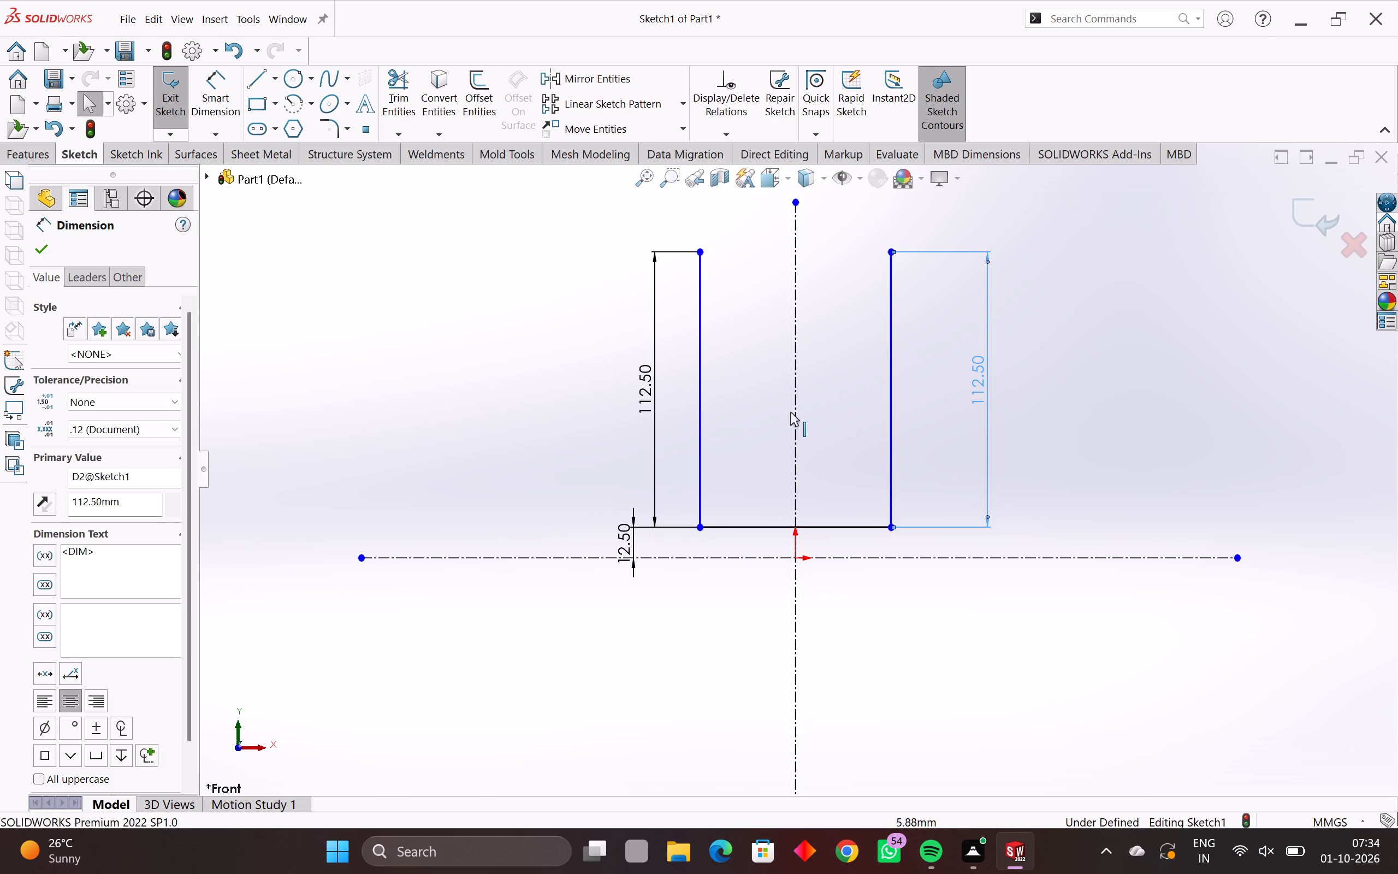
left_click_drag(677, 386, 578, 460)
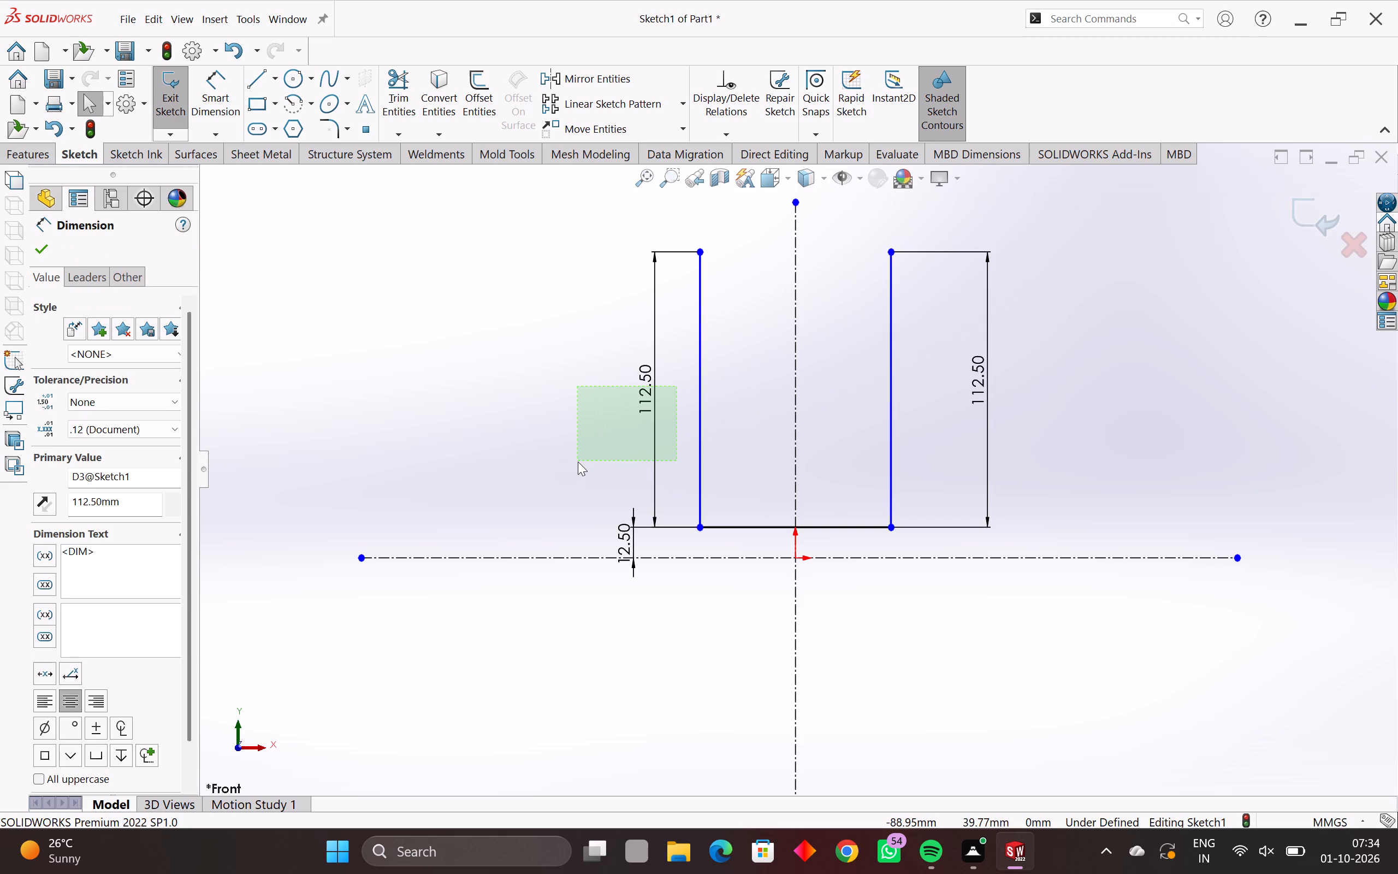
key("Delete")
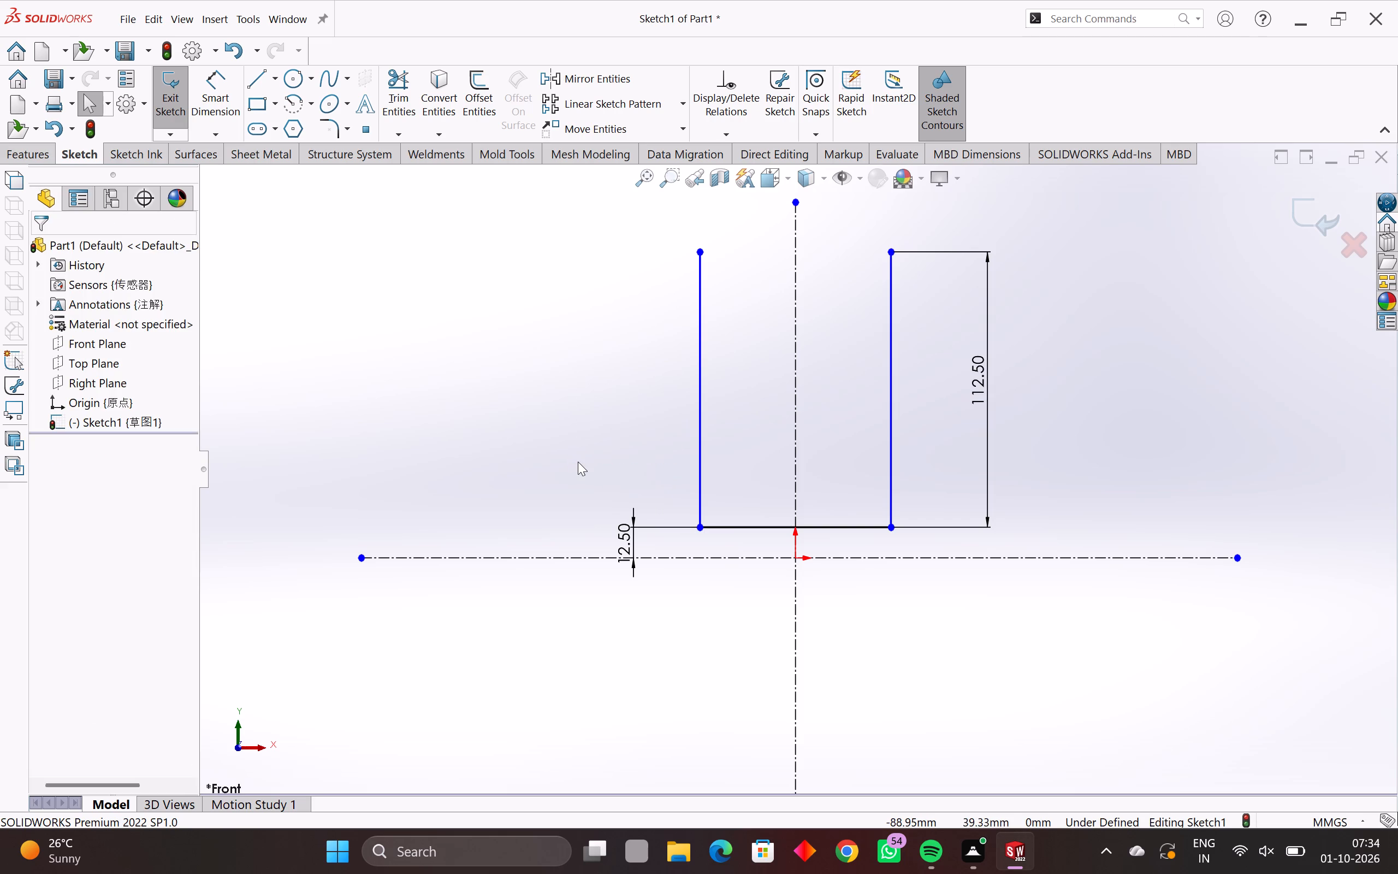
left_click_drag(1064, 420, 988, 463)
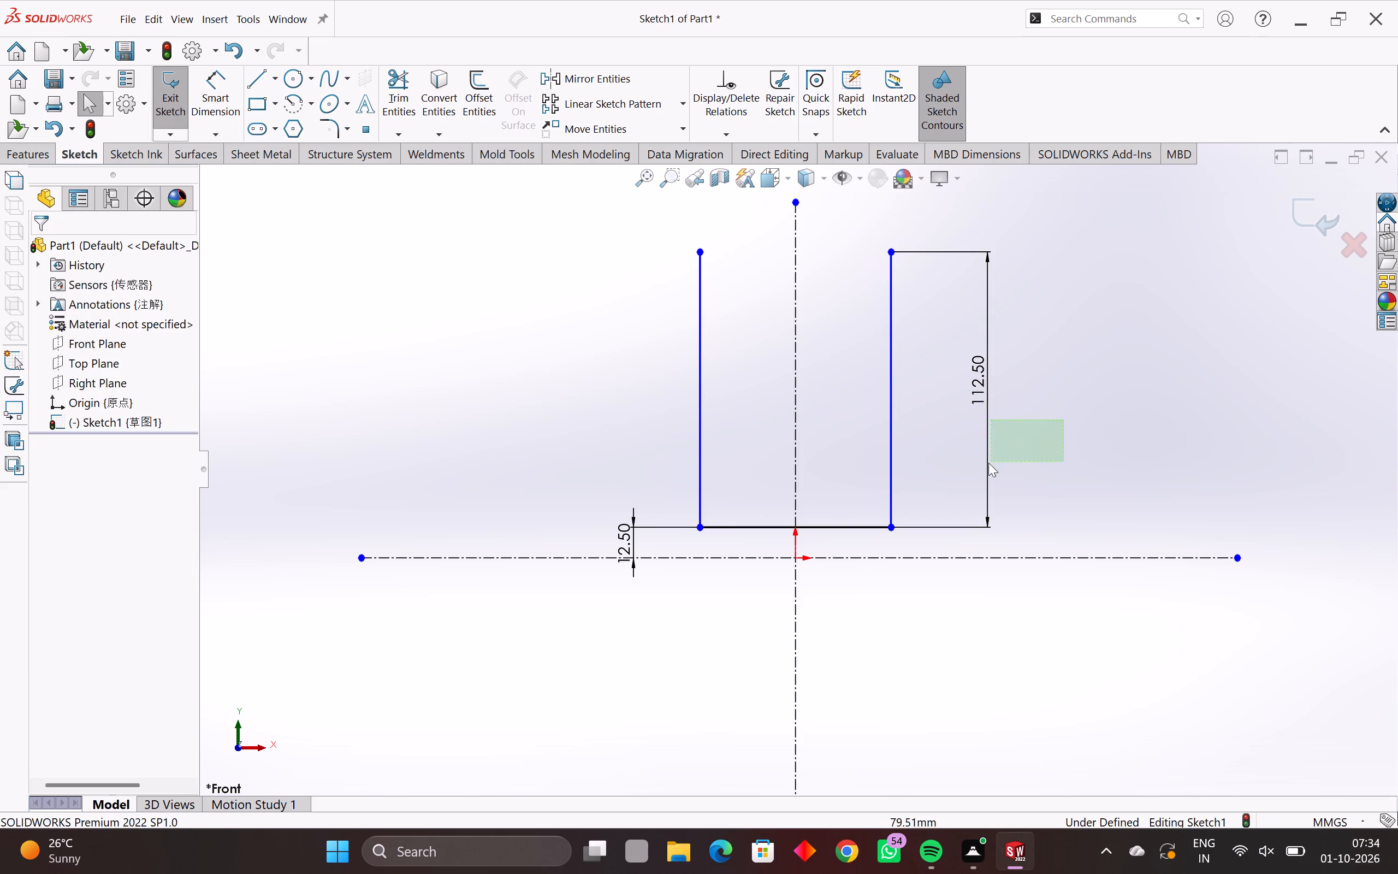
left_click_drag(988, 463, 973, 474)
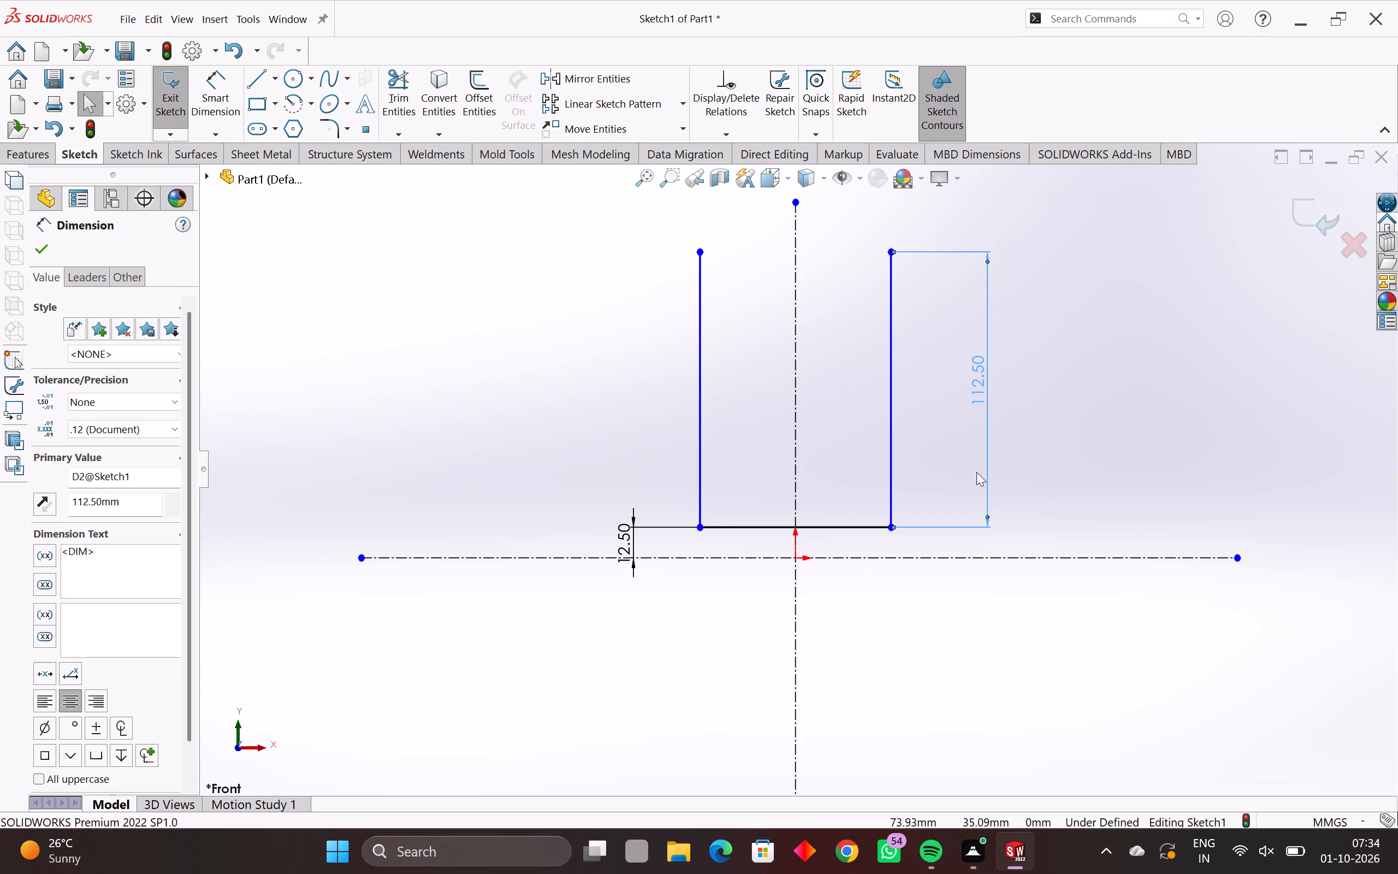
key("Delete")
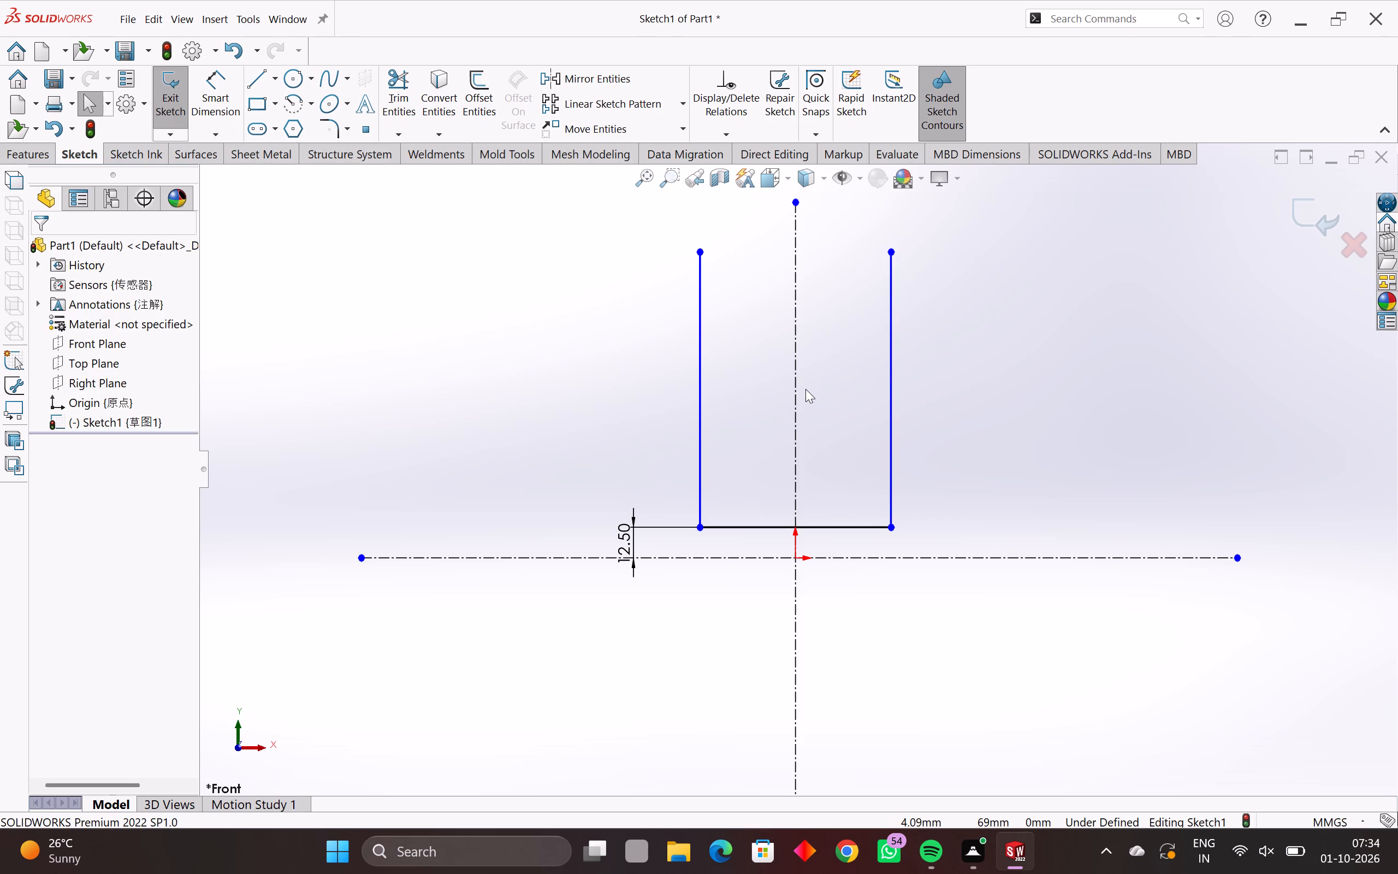
key("Escape")
key("Escape")
key("Escape")
key("Escape")
key("Escape")
key("Escape")
key("Escape")
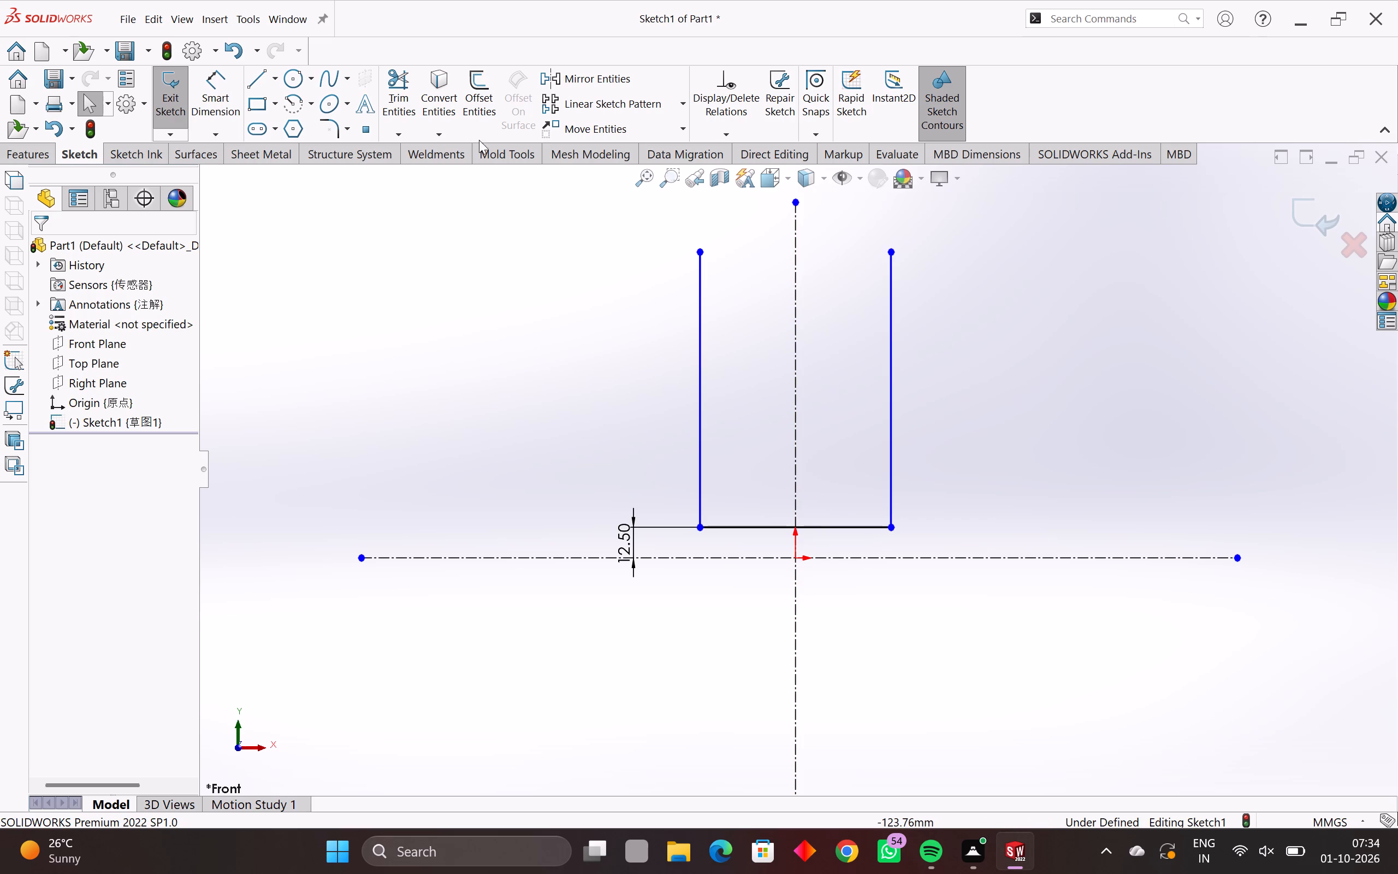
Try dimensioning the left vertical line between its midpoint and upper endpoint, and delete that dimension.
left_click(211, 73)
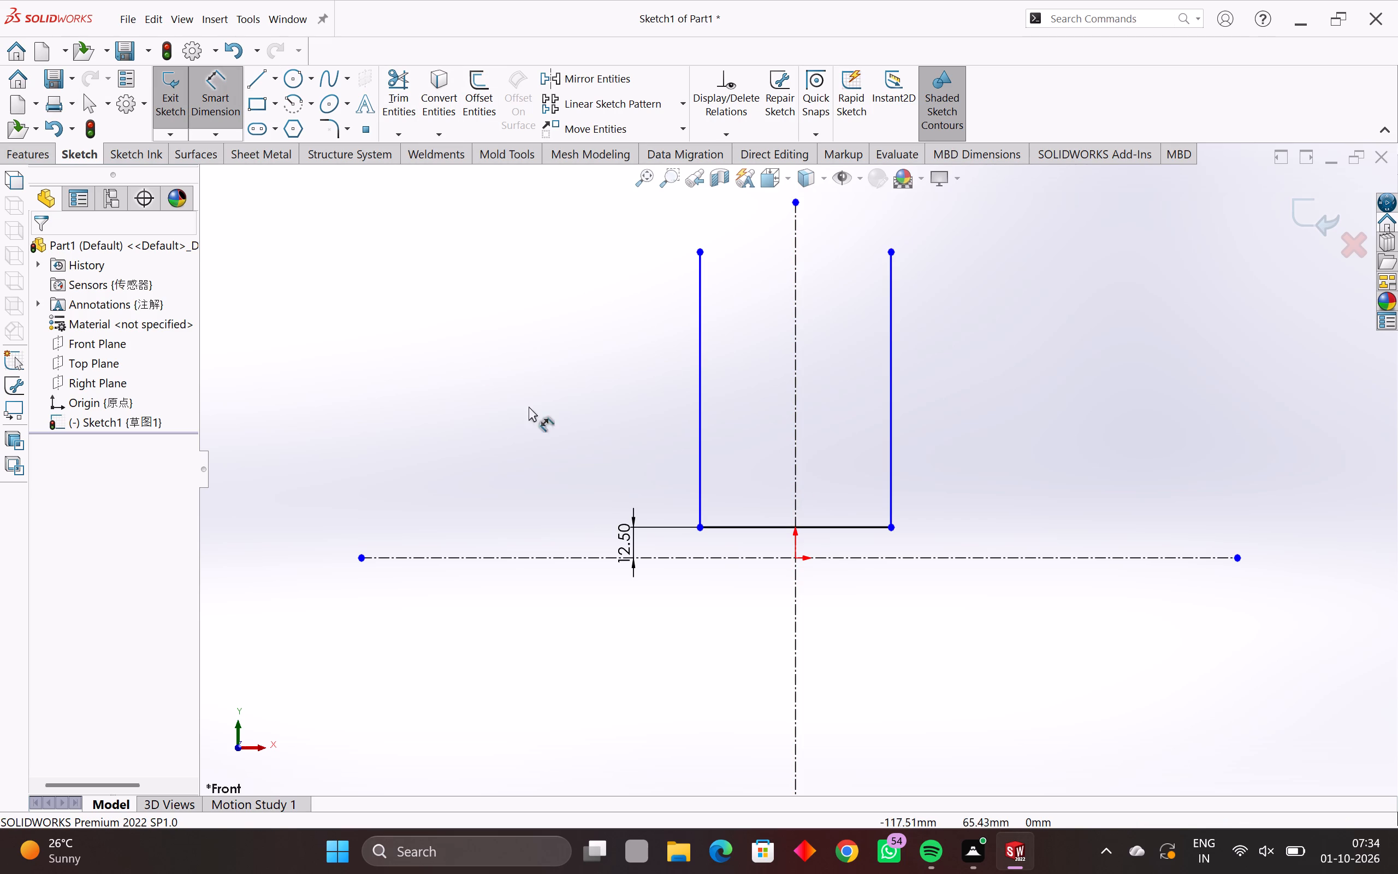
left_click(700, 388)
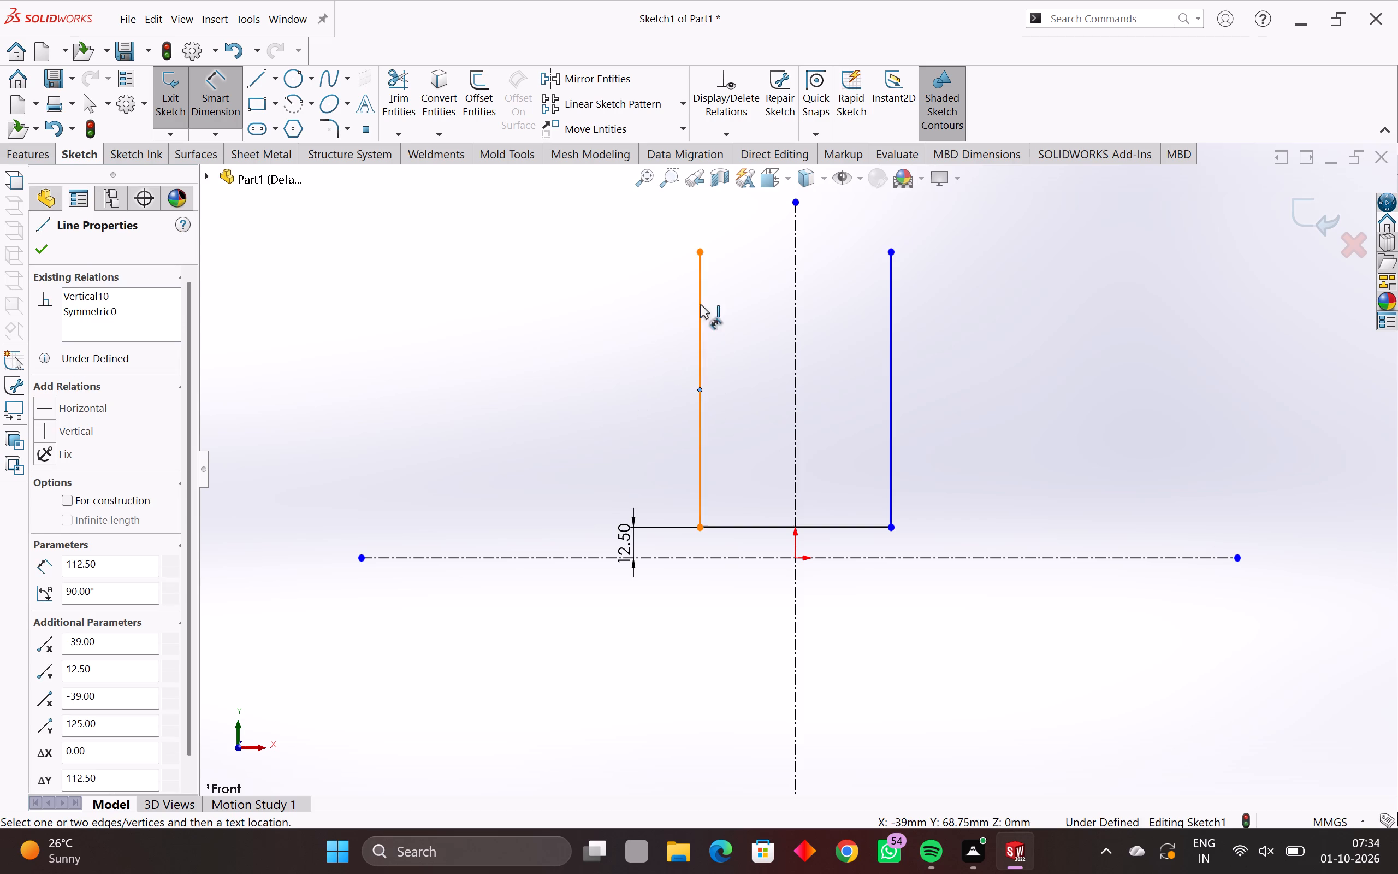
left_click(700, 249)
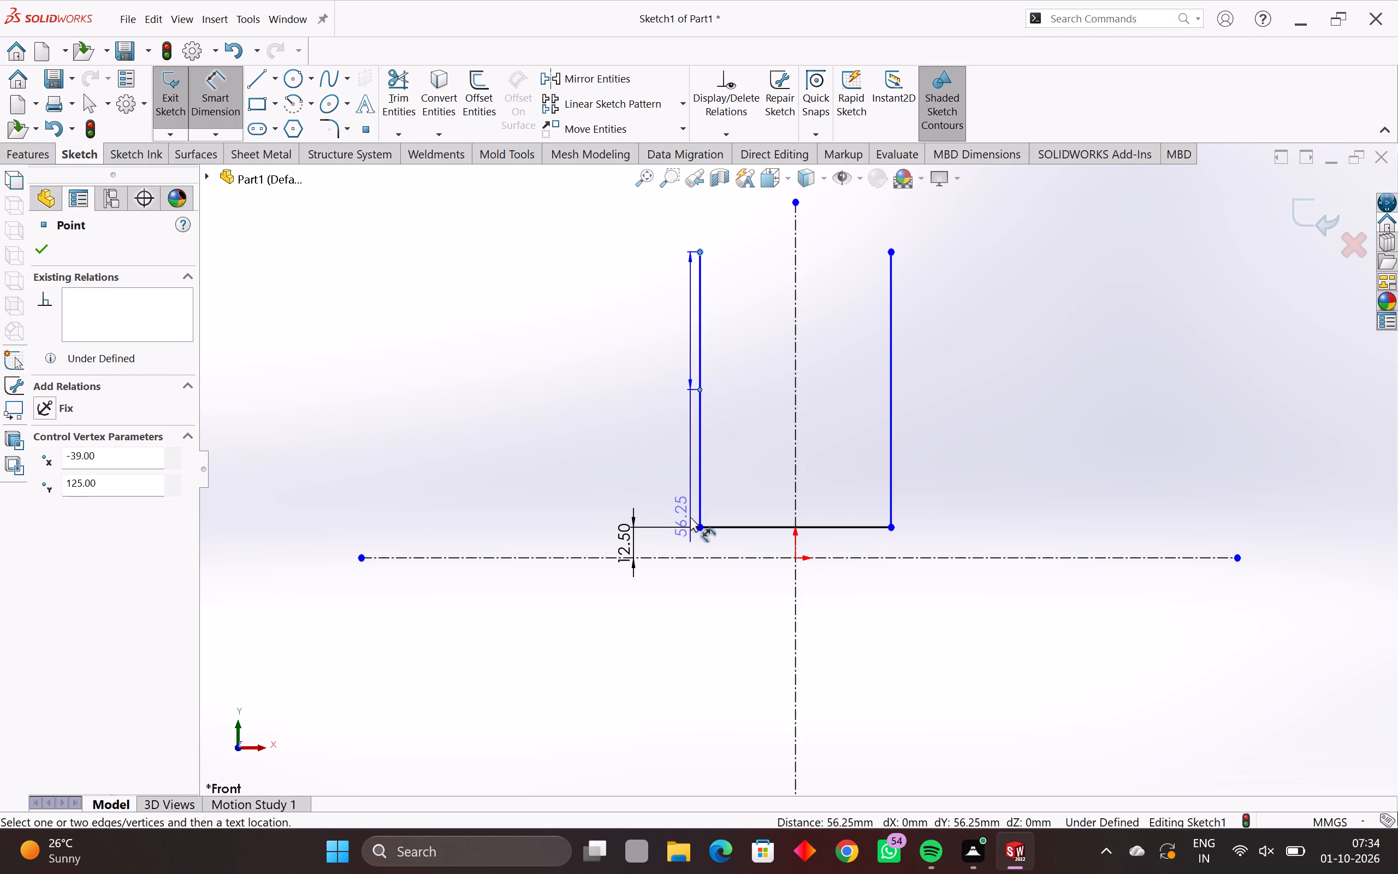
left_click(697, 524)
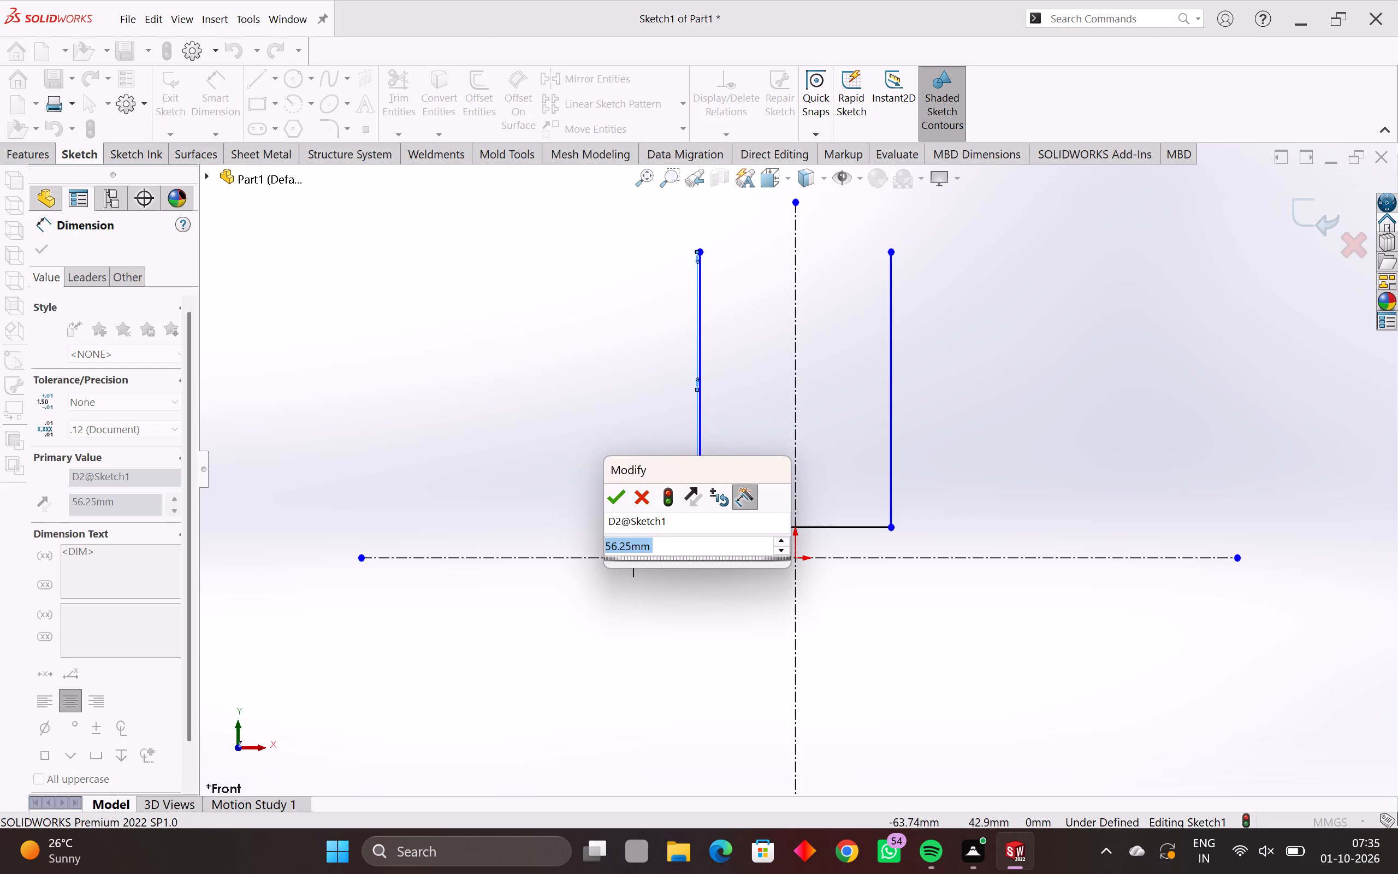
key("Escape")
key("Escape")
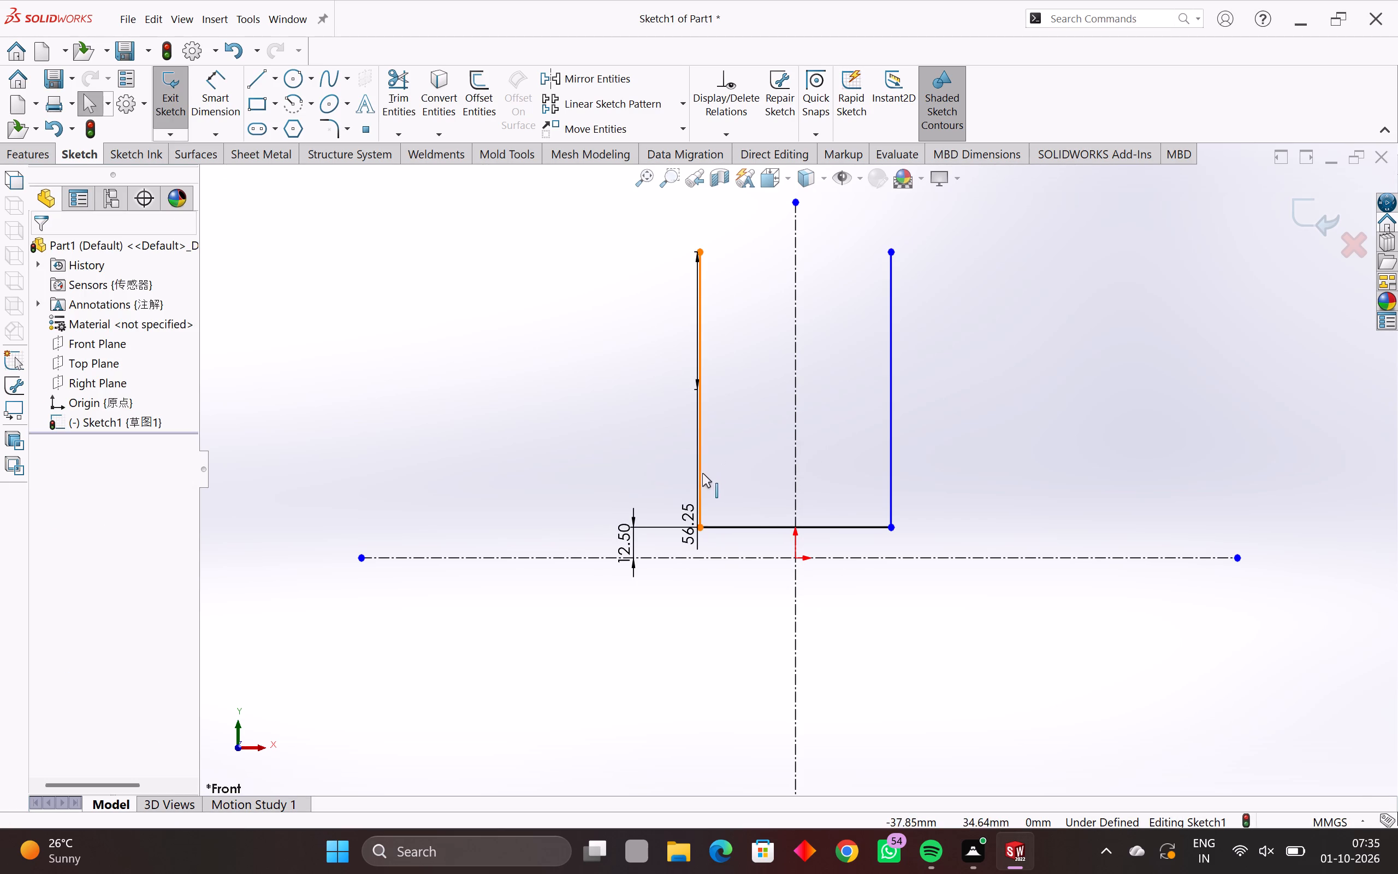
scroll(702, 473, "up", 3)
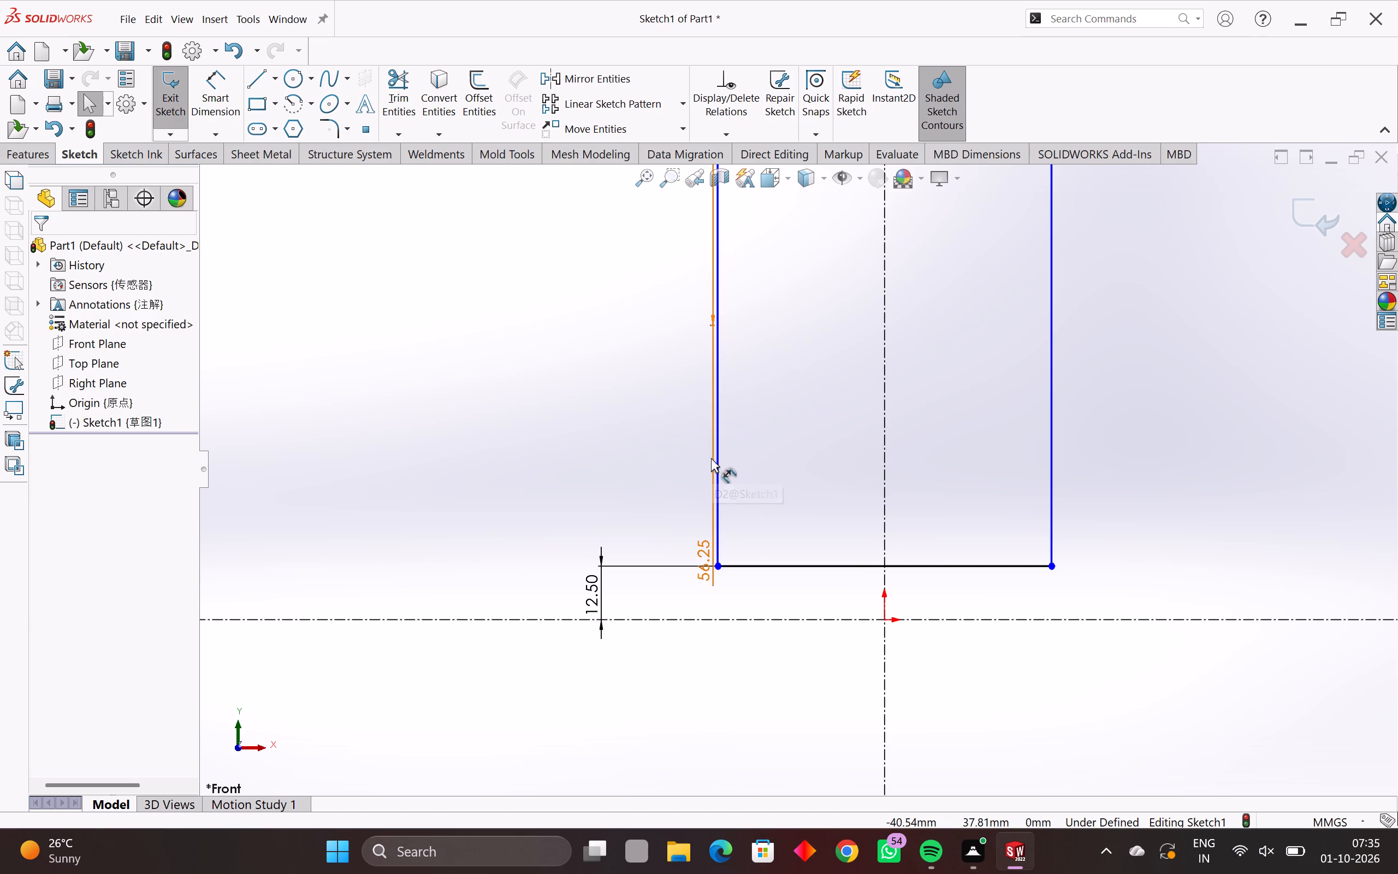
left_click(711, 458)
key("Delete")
Start a new Smart Dimension for the left vertical profile line.
scroll(710, 438, "down", 1)
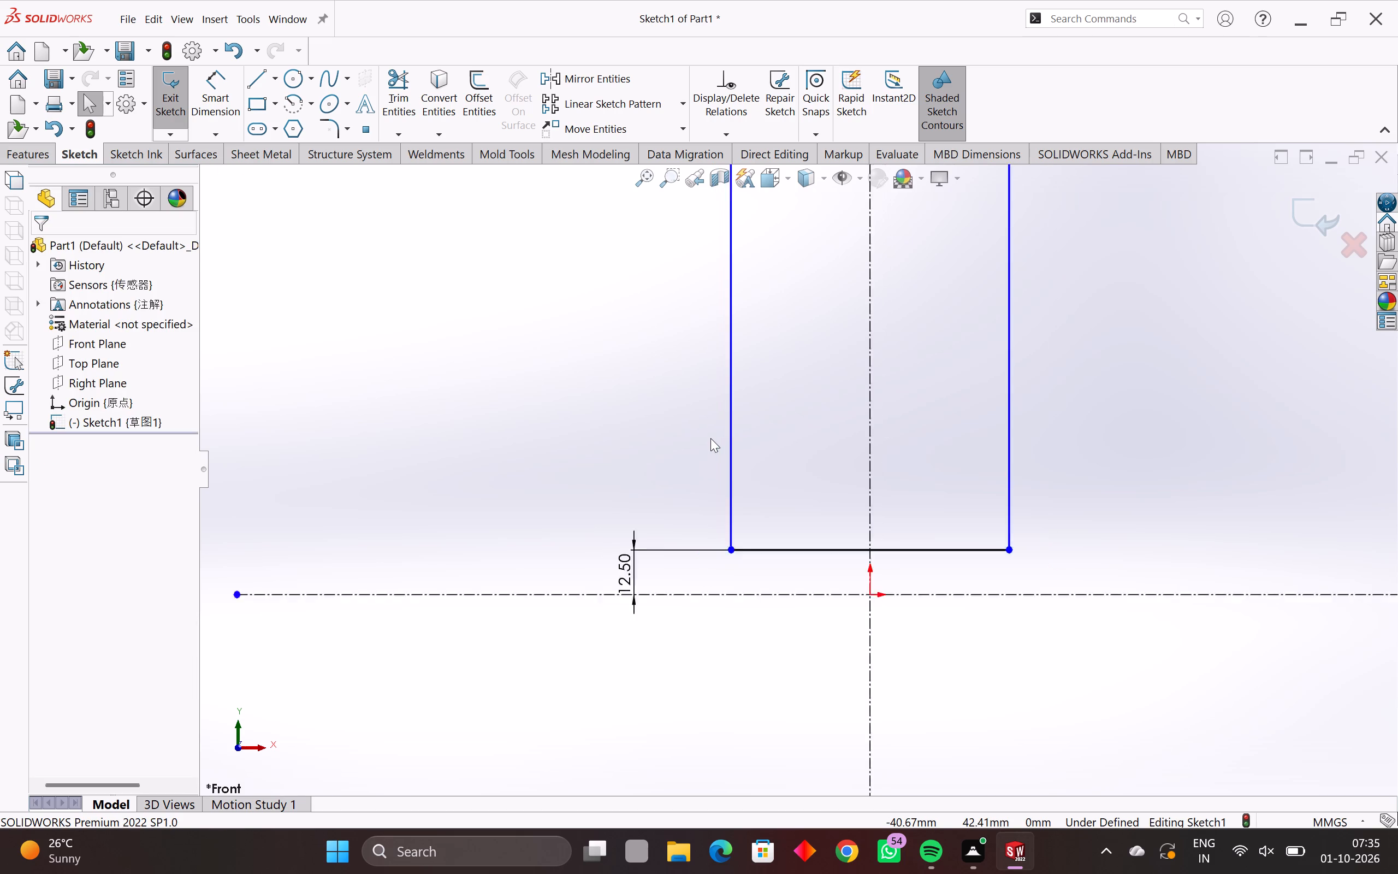
scroll(710, 438, "down", 1)
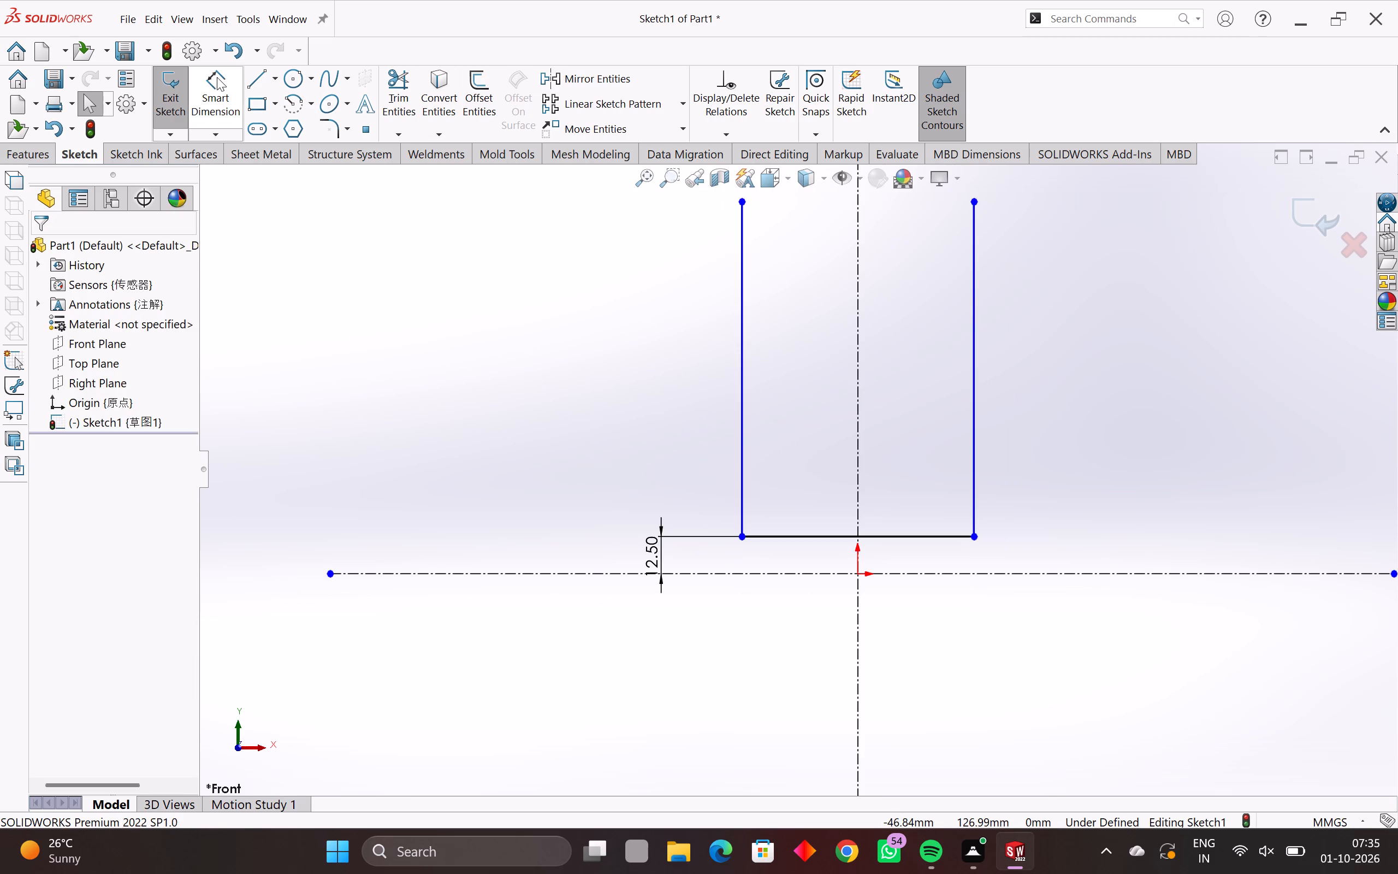
left_click(217, 77)
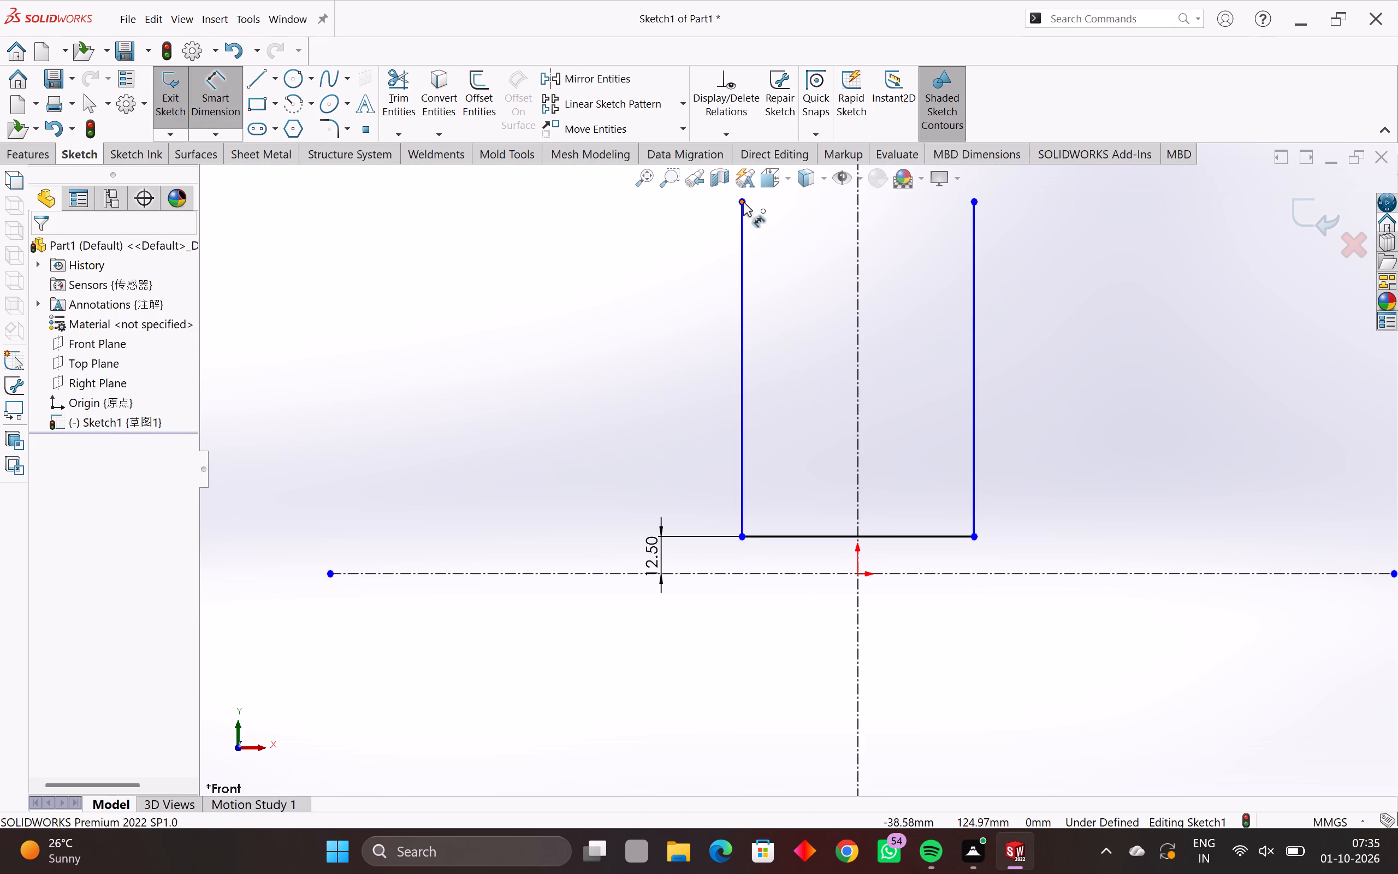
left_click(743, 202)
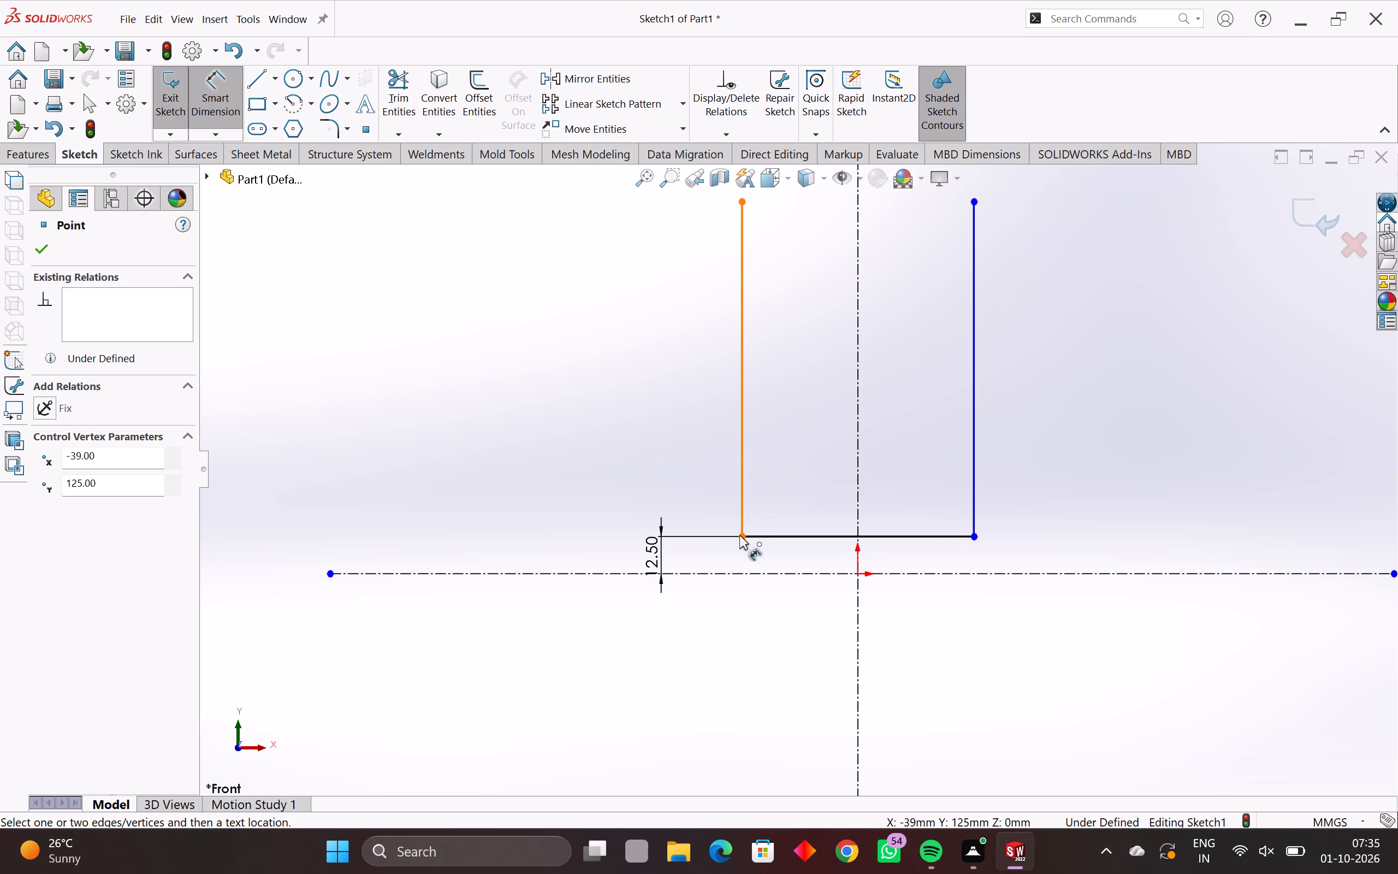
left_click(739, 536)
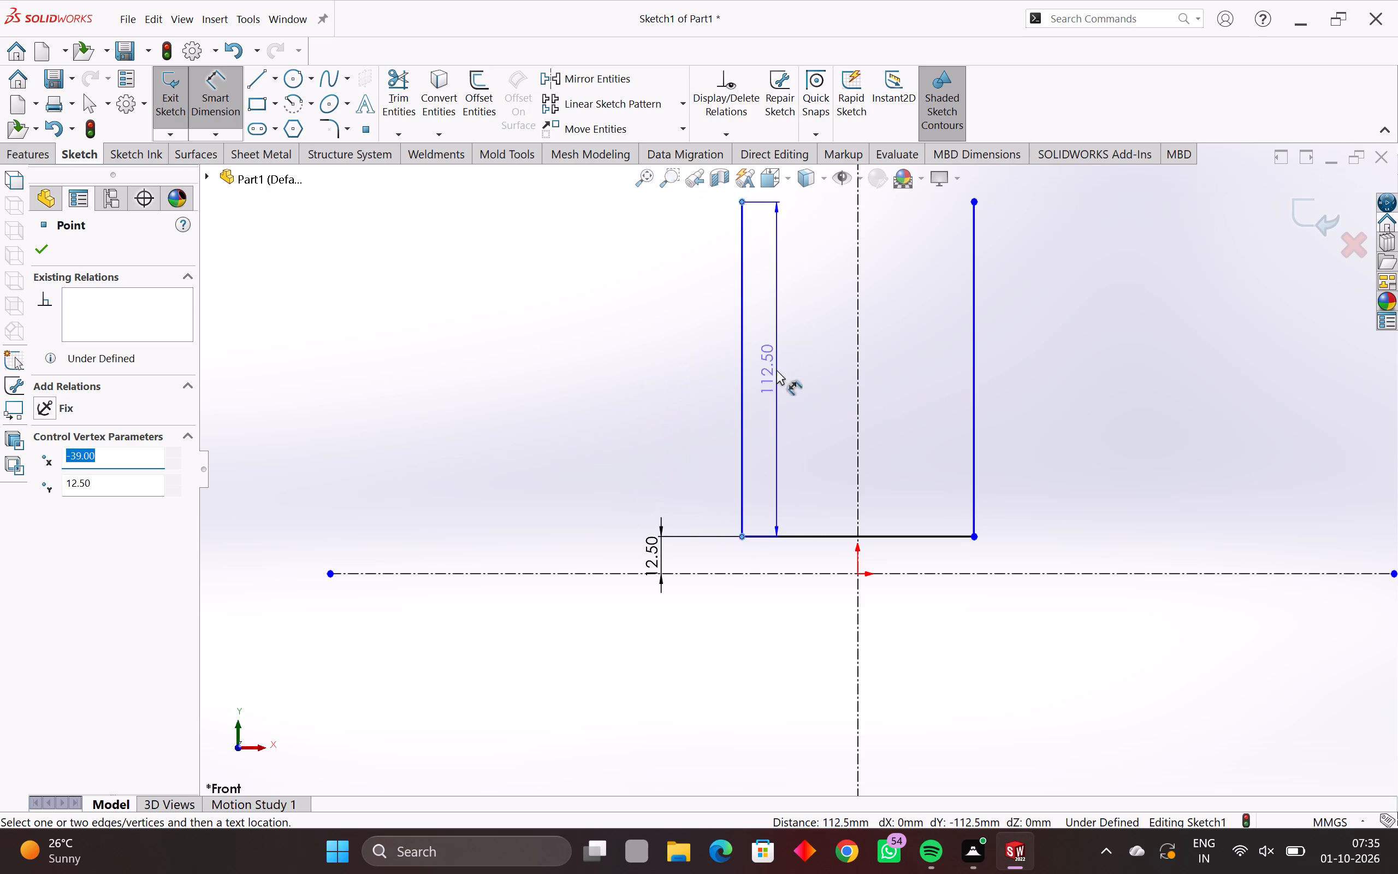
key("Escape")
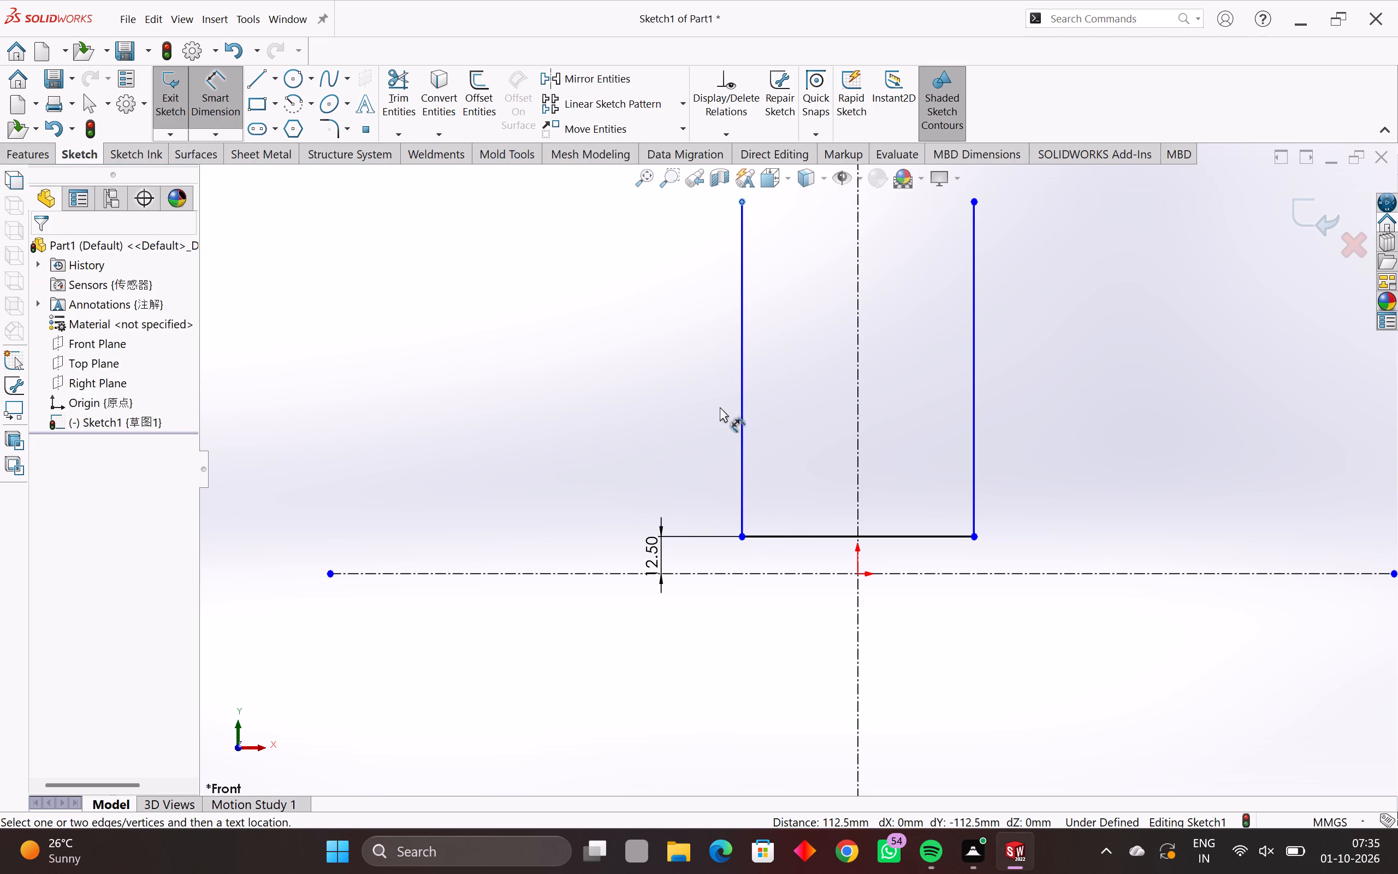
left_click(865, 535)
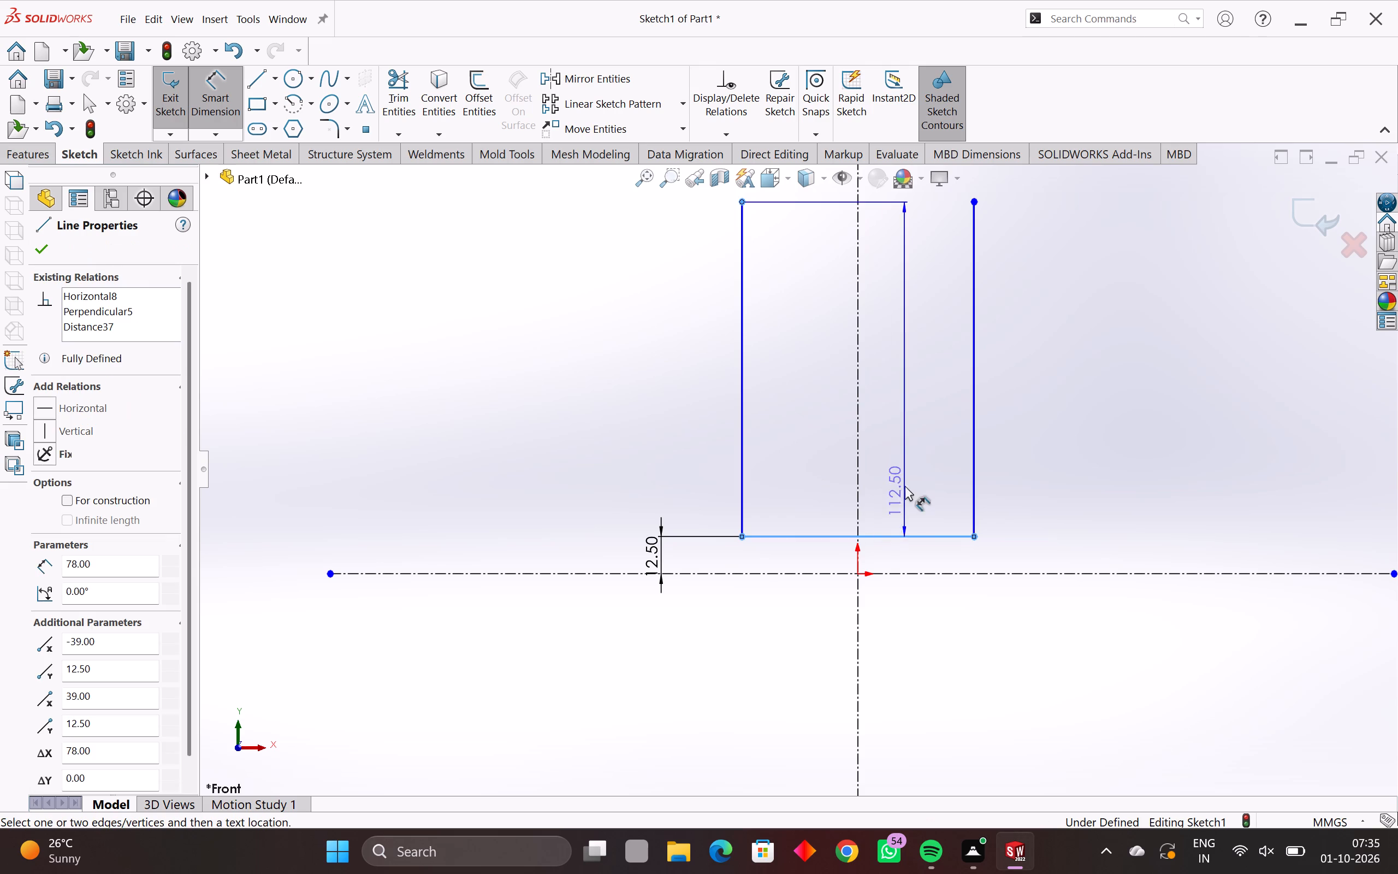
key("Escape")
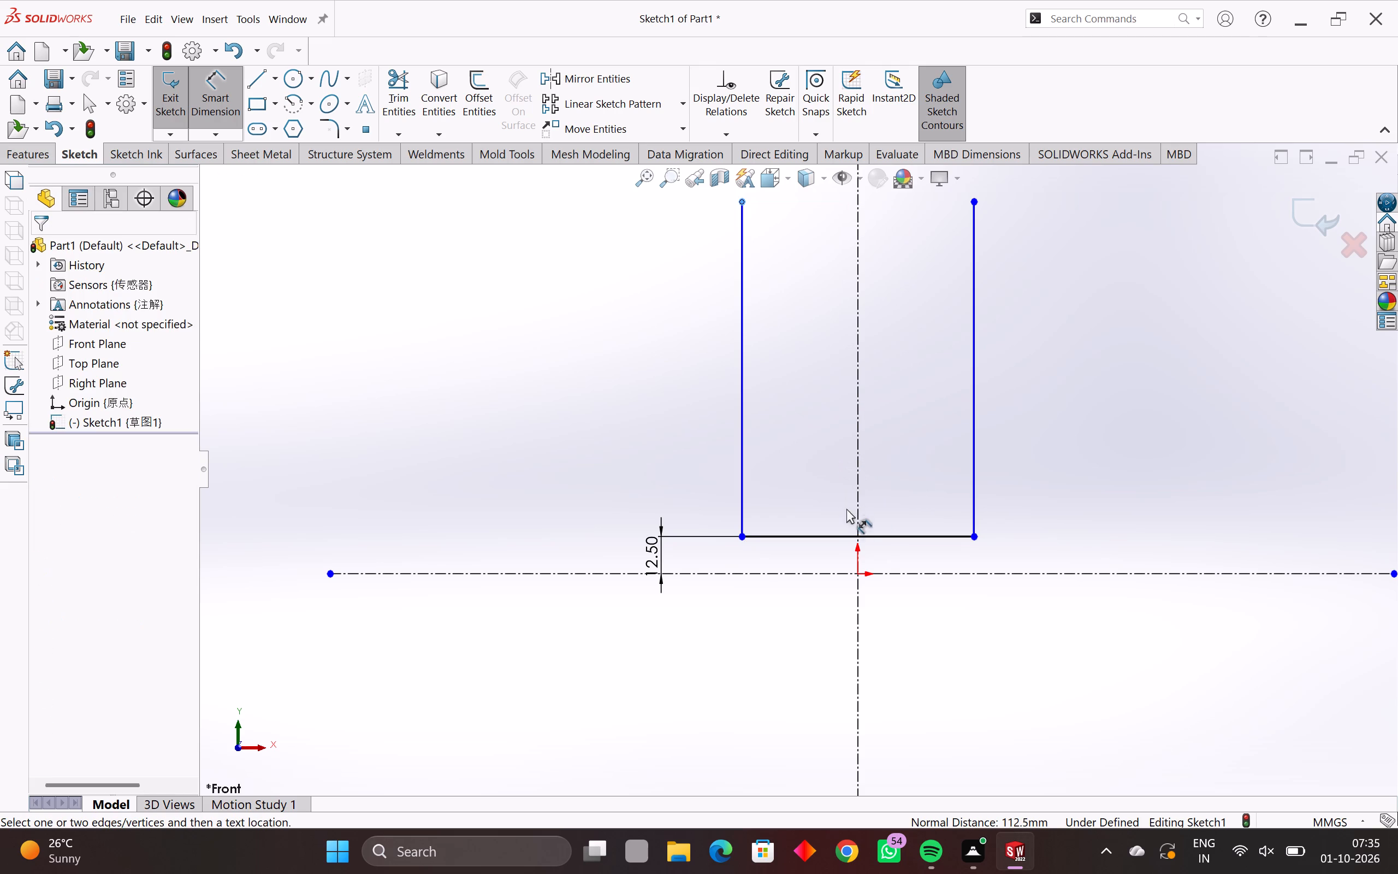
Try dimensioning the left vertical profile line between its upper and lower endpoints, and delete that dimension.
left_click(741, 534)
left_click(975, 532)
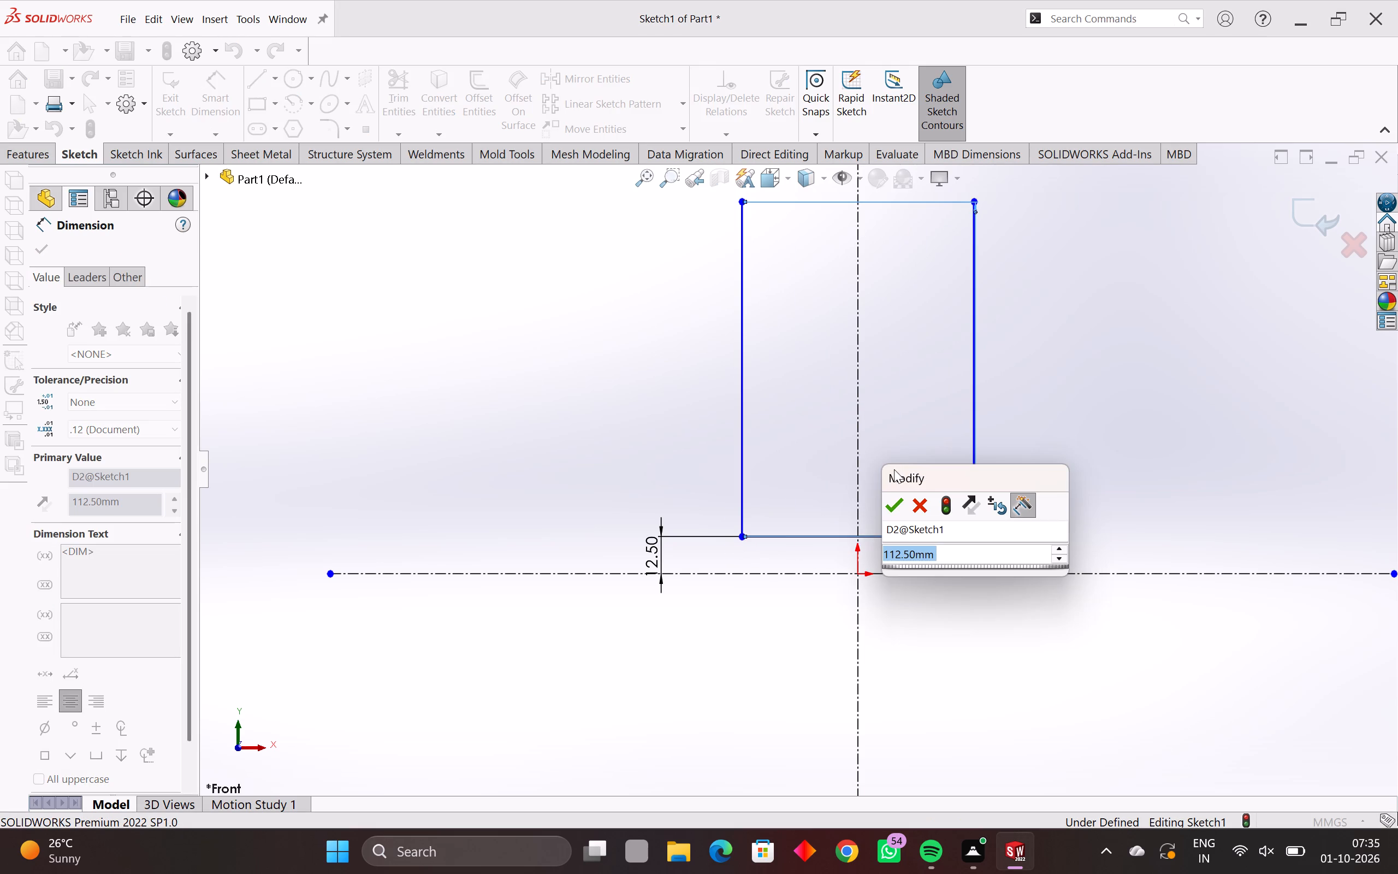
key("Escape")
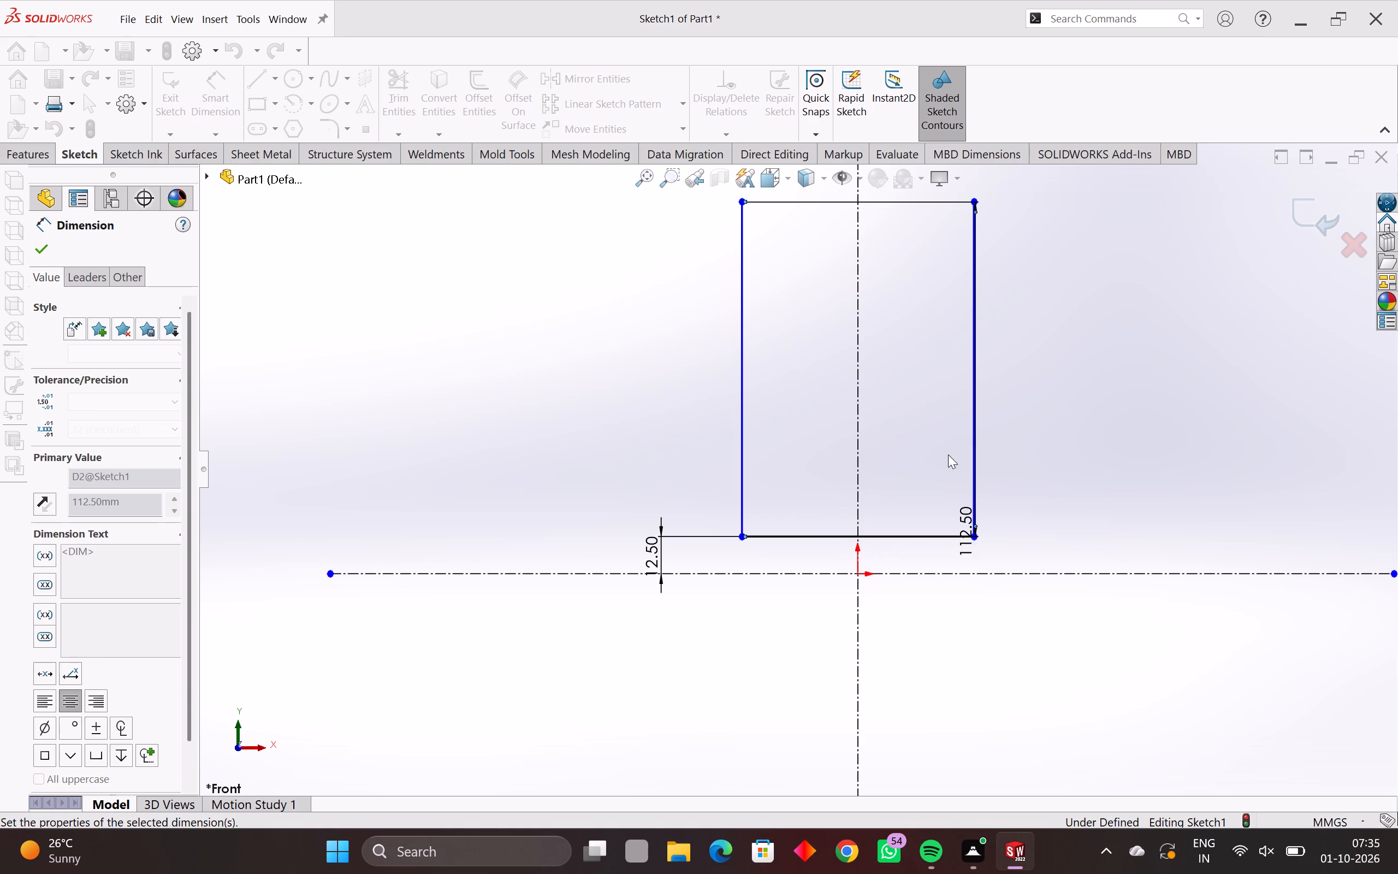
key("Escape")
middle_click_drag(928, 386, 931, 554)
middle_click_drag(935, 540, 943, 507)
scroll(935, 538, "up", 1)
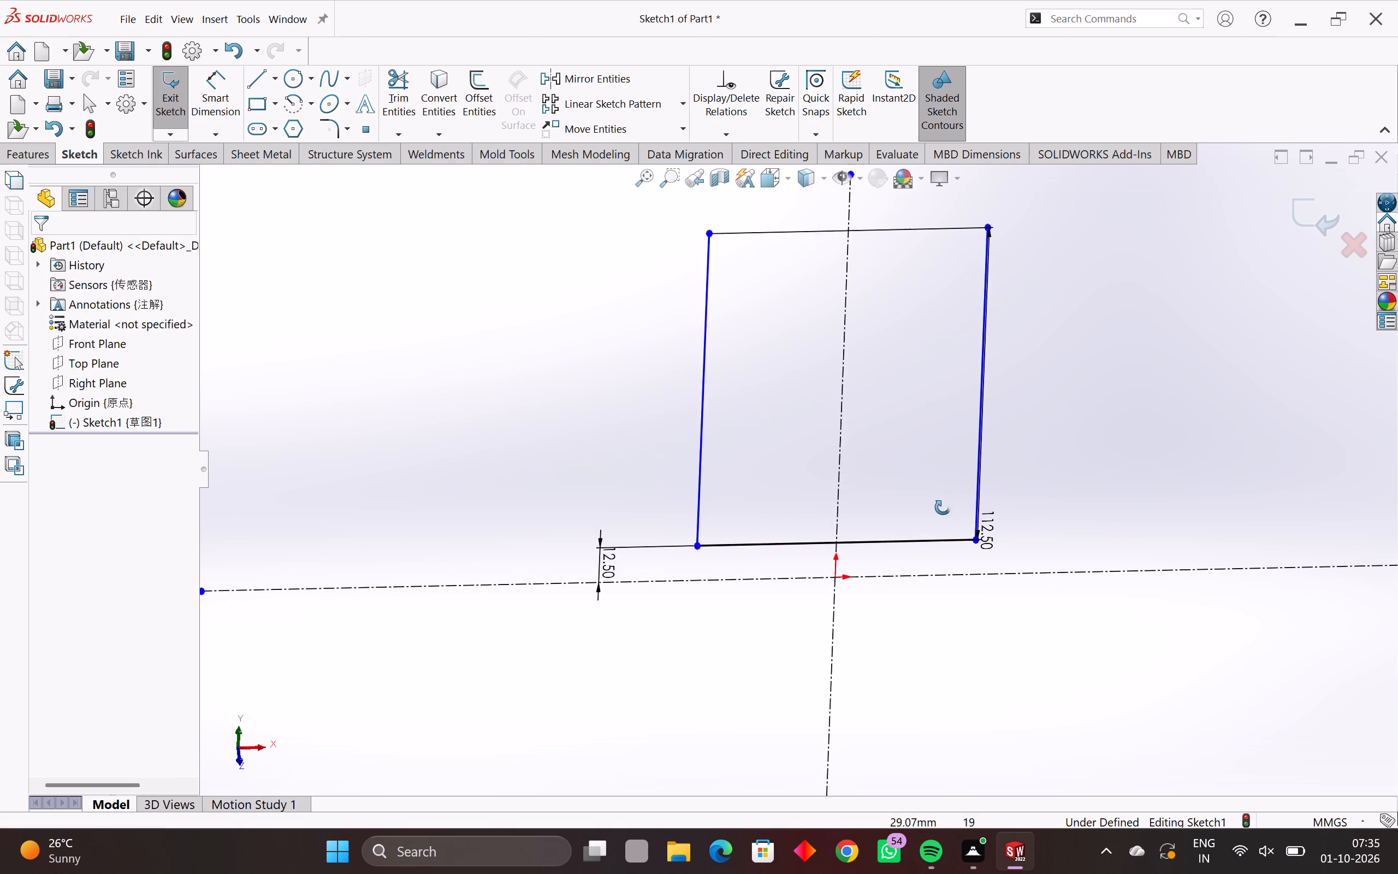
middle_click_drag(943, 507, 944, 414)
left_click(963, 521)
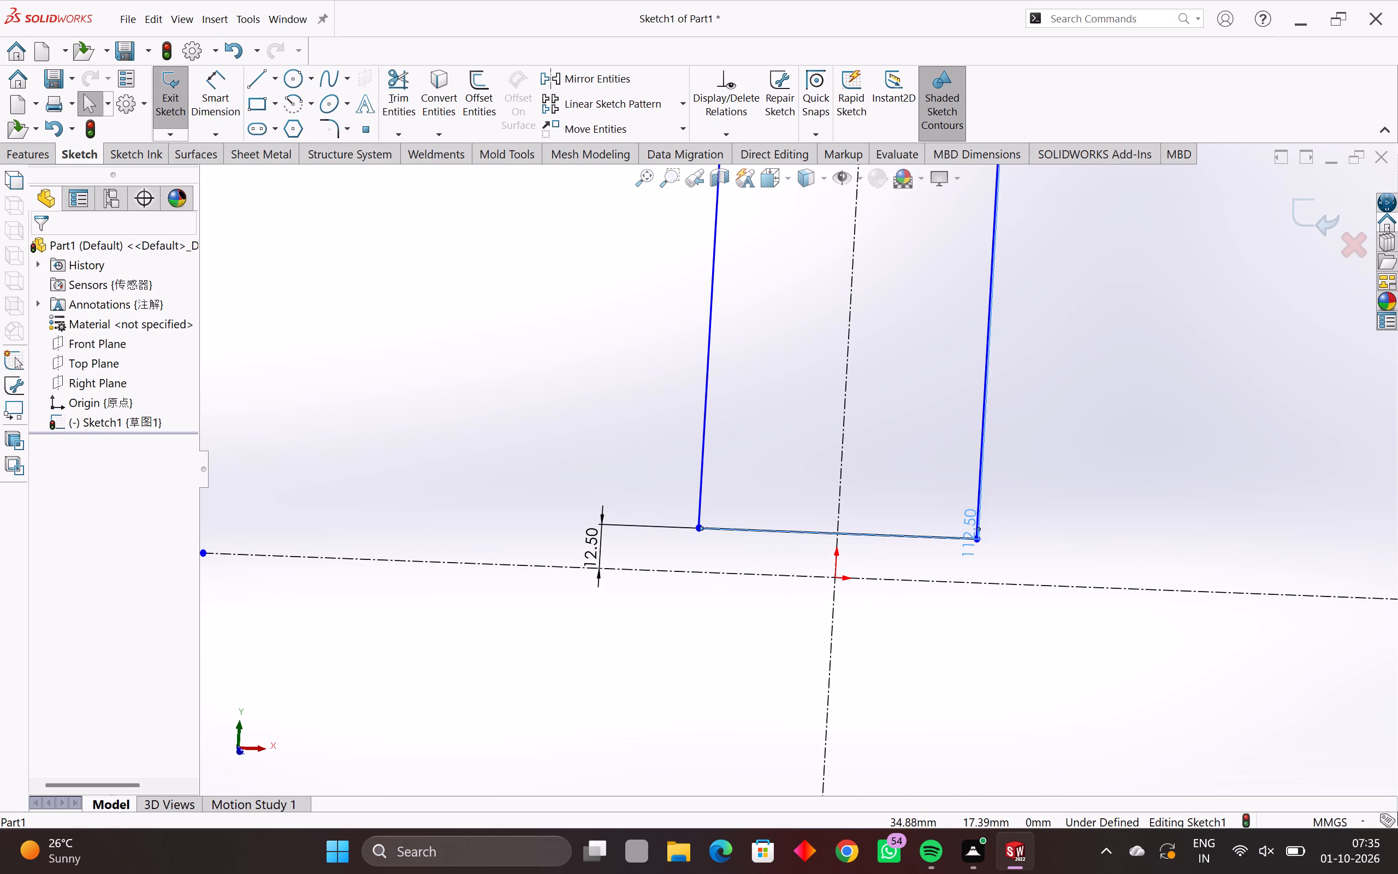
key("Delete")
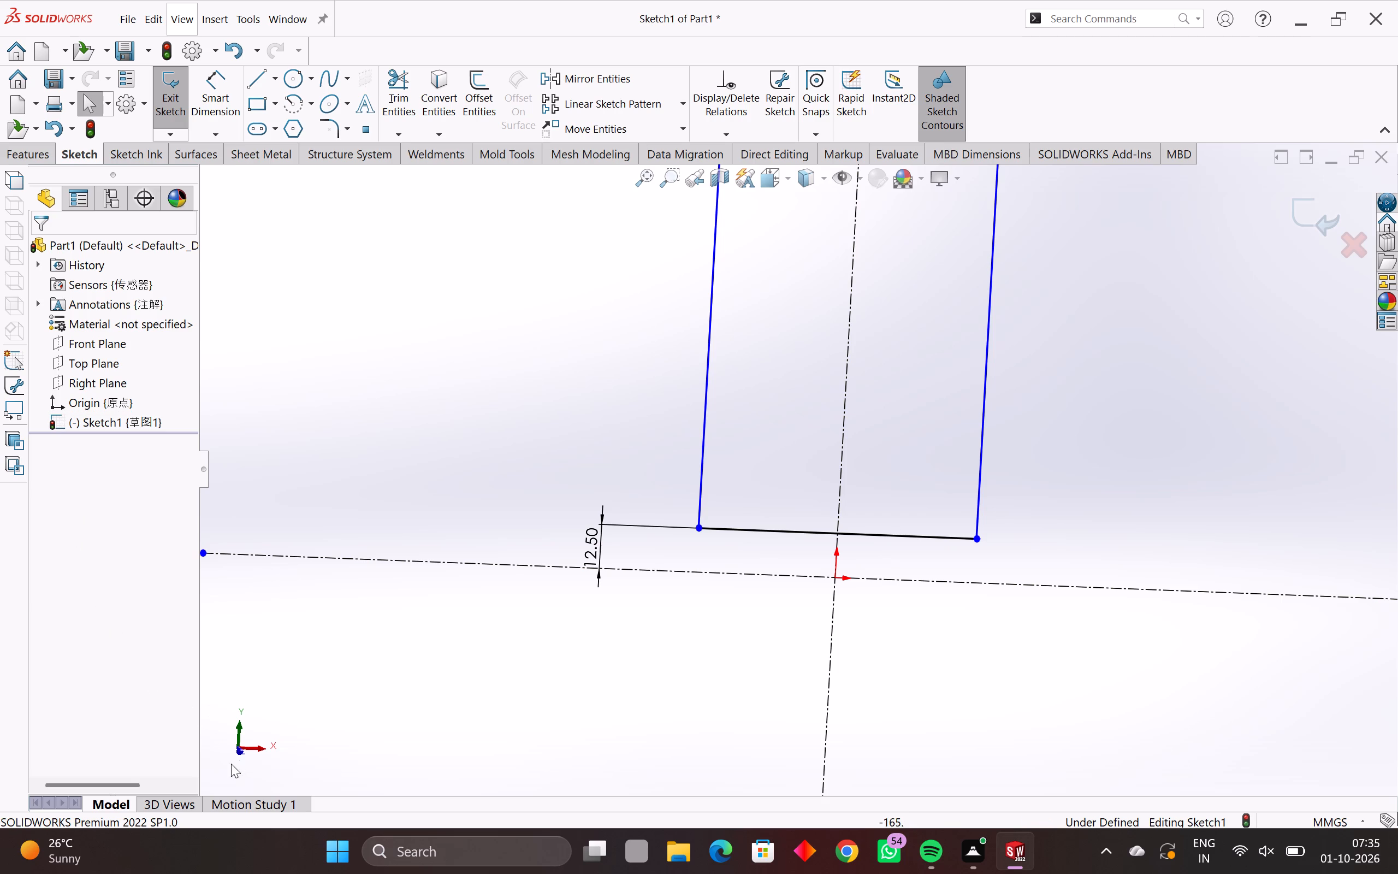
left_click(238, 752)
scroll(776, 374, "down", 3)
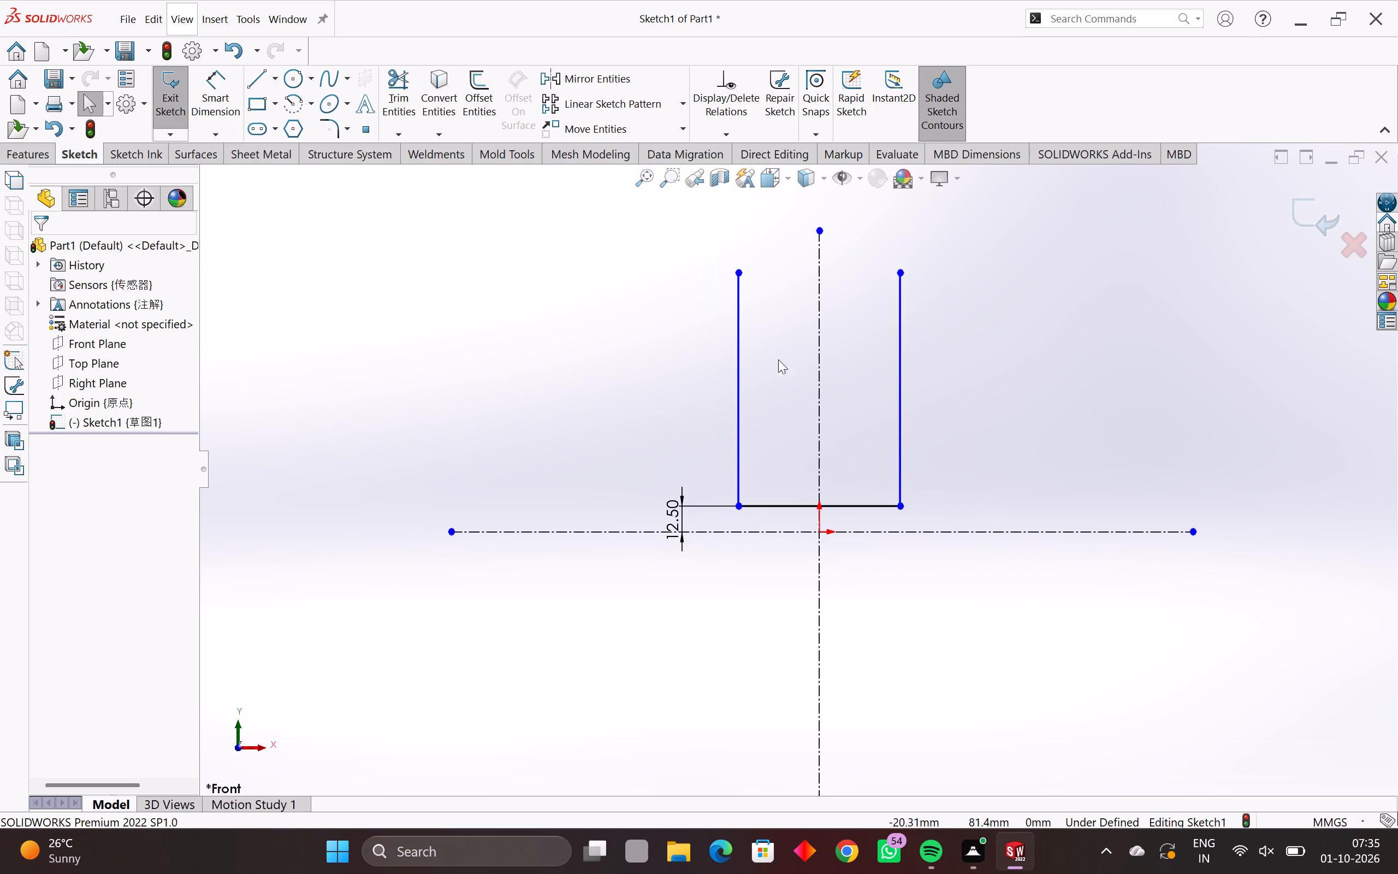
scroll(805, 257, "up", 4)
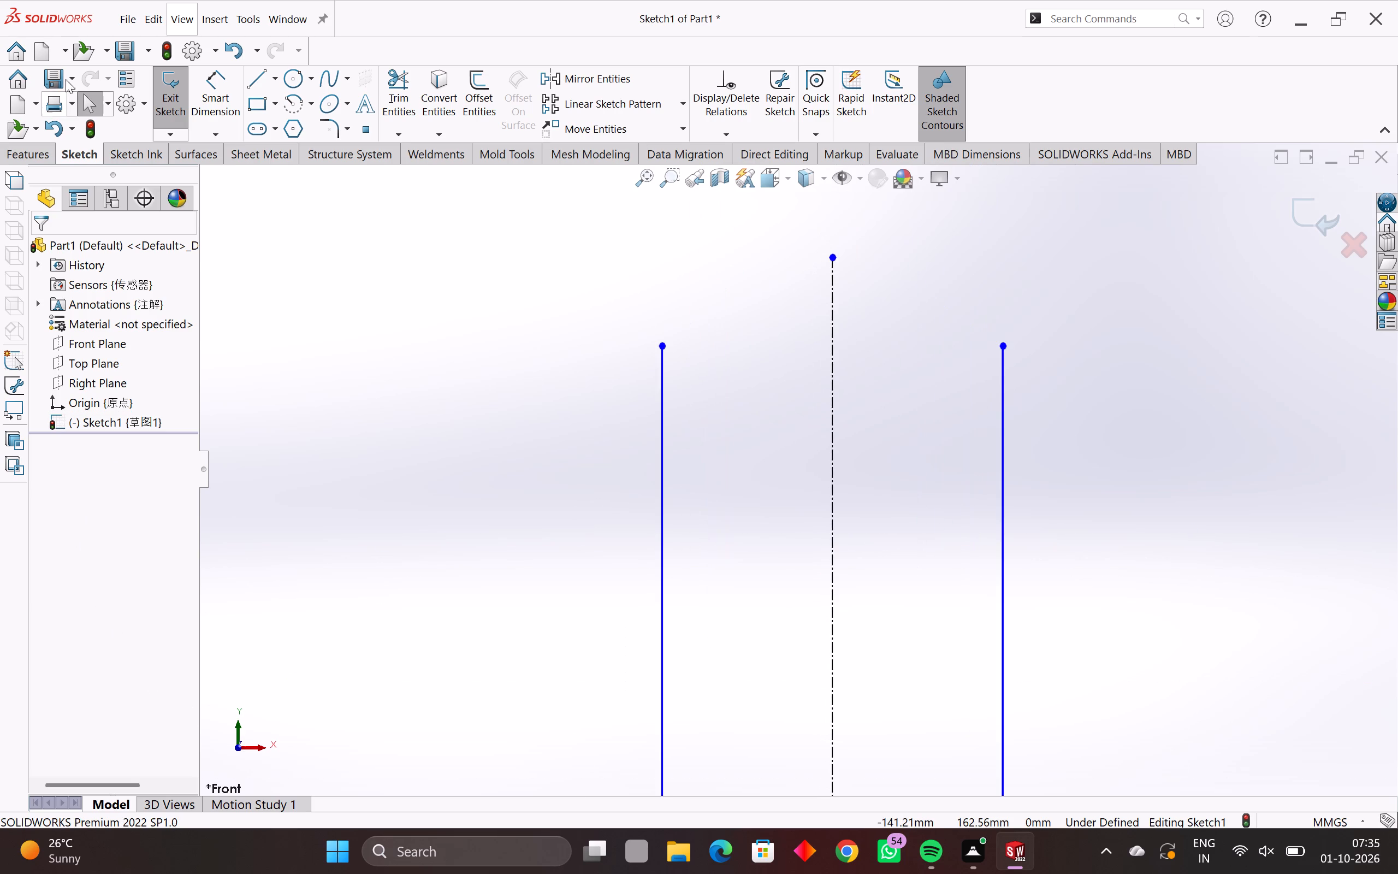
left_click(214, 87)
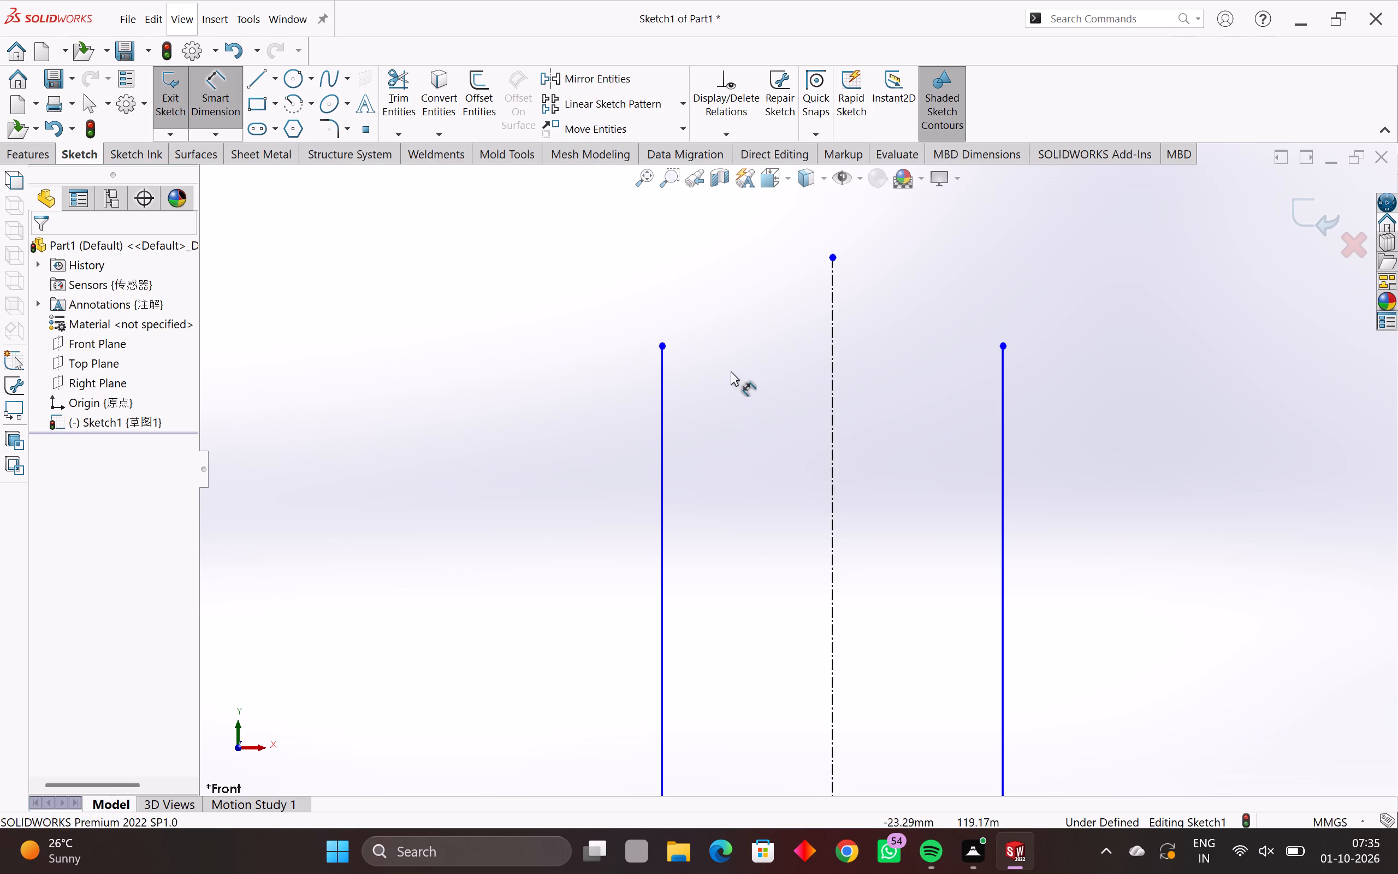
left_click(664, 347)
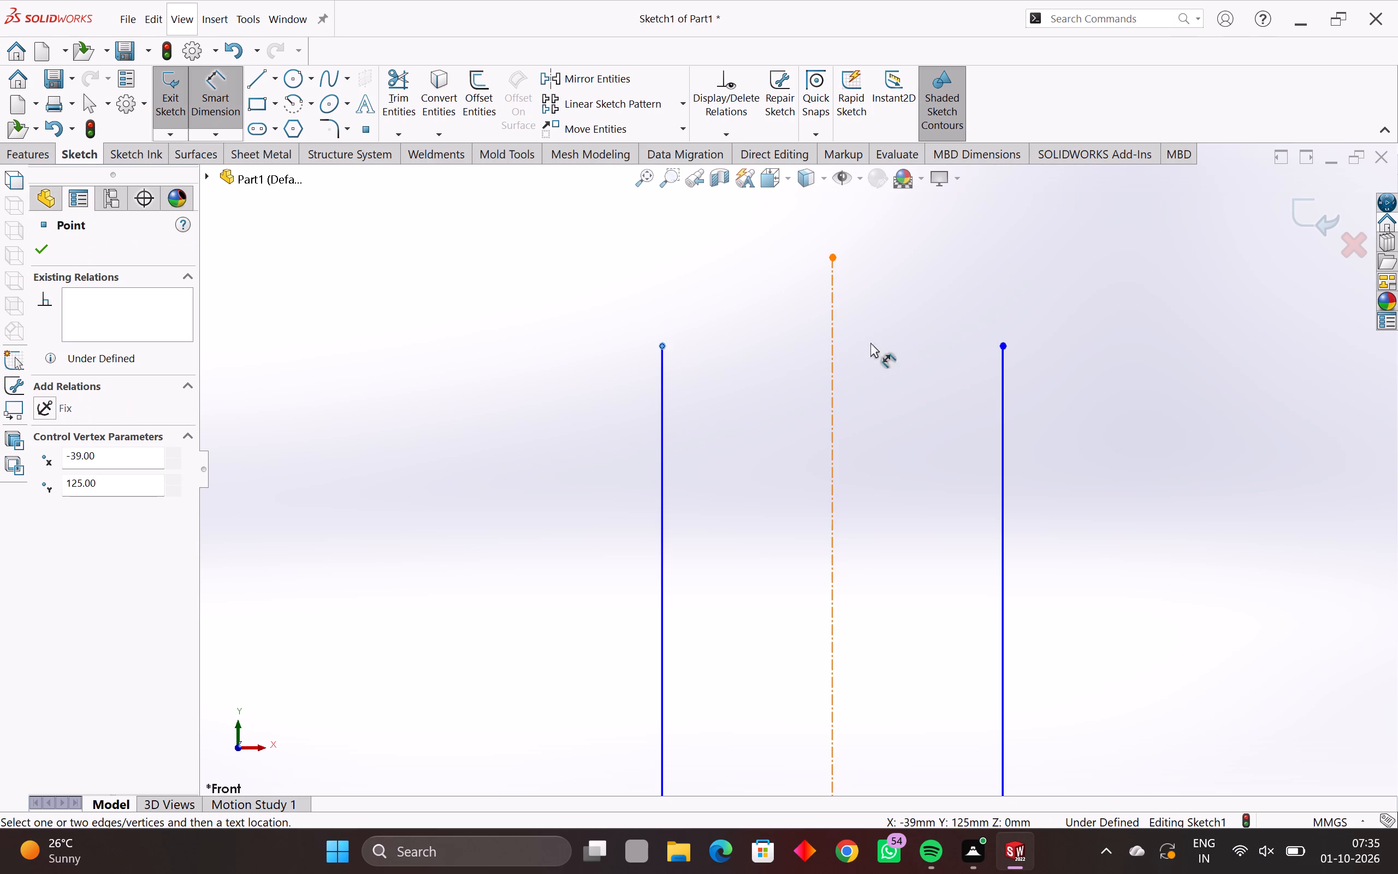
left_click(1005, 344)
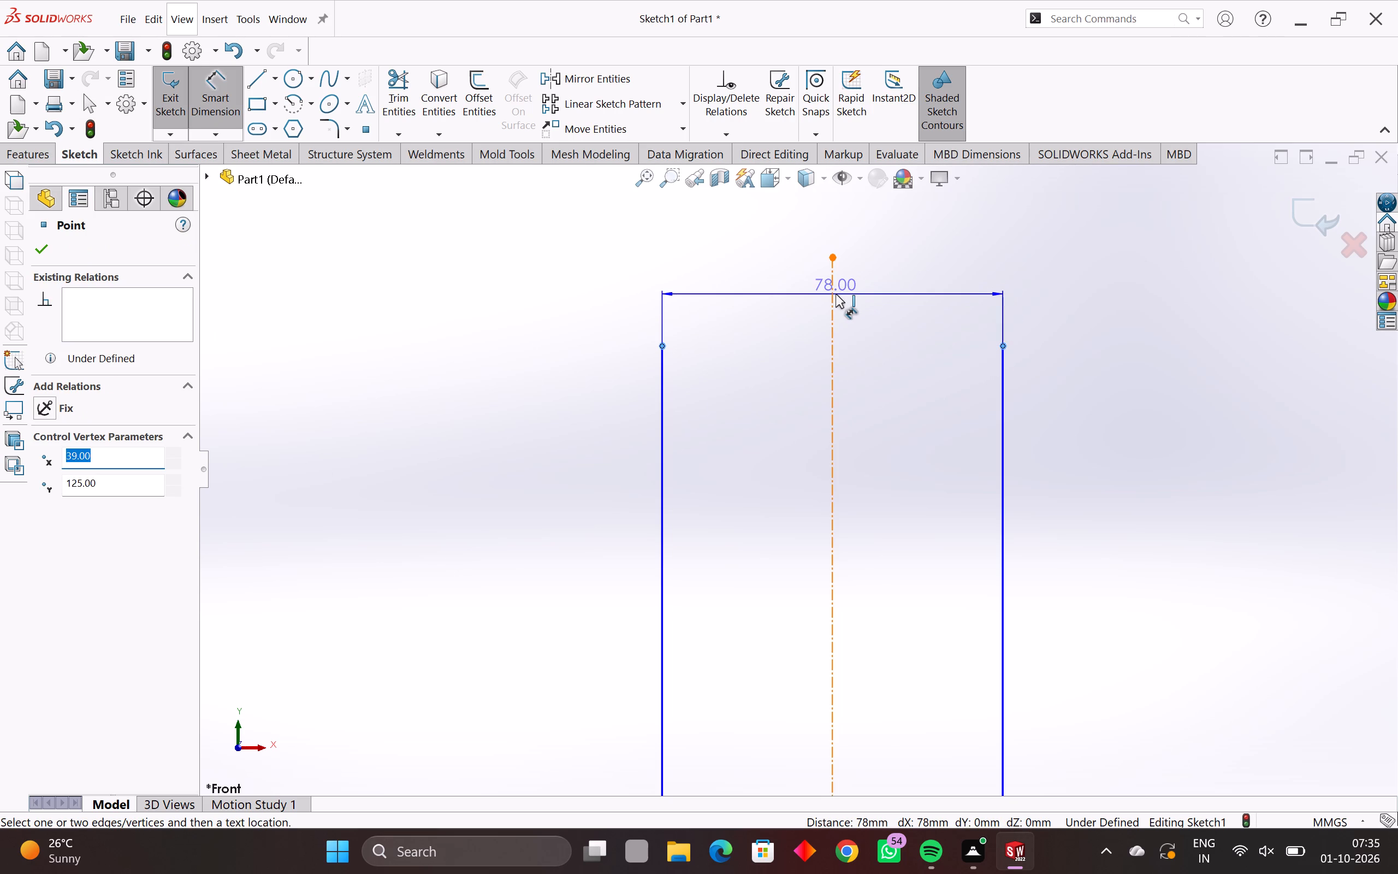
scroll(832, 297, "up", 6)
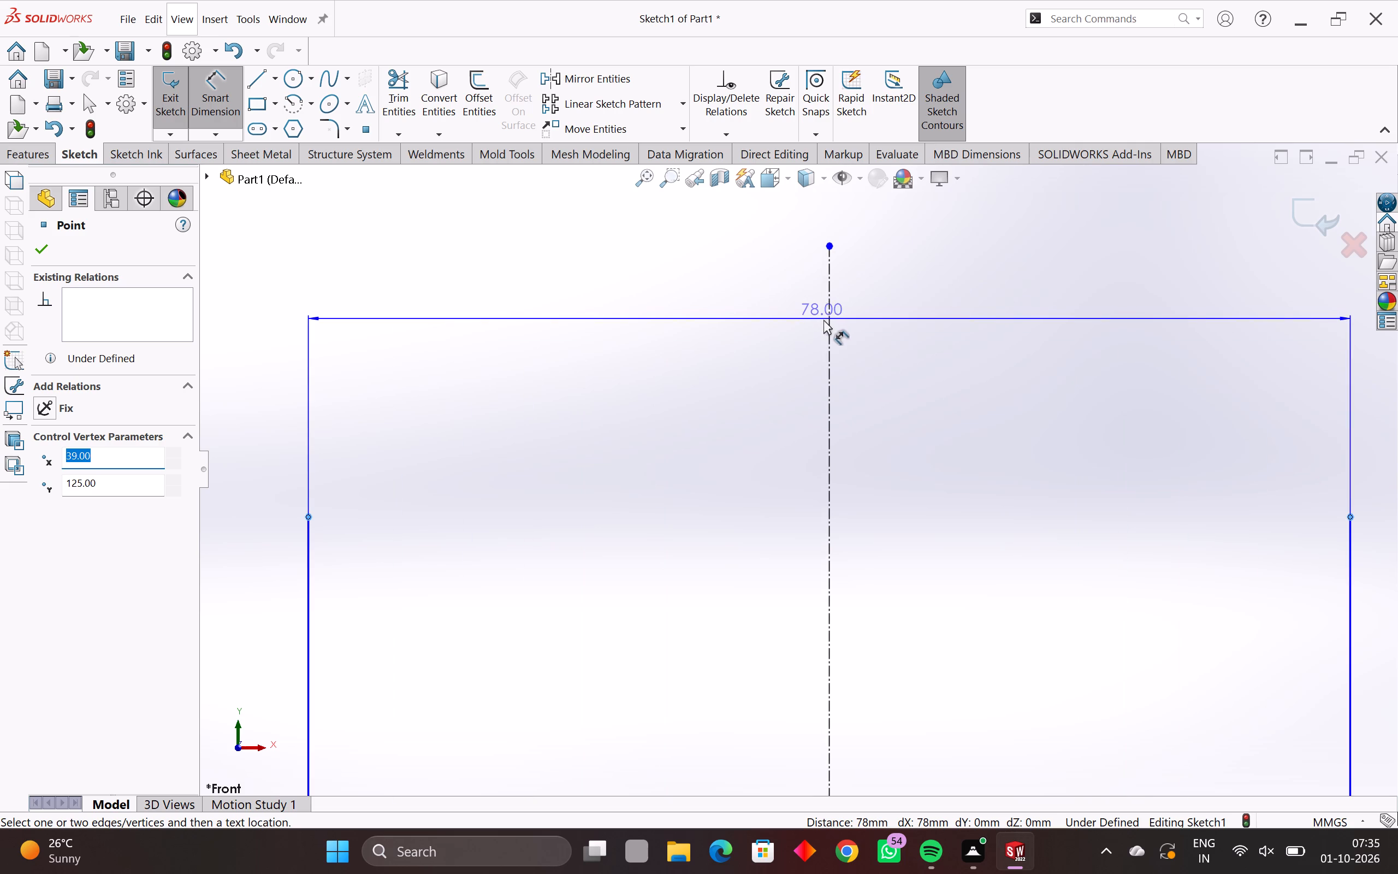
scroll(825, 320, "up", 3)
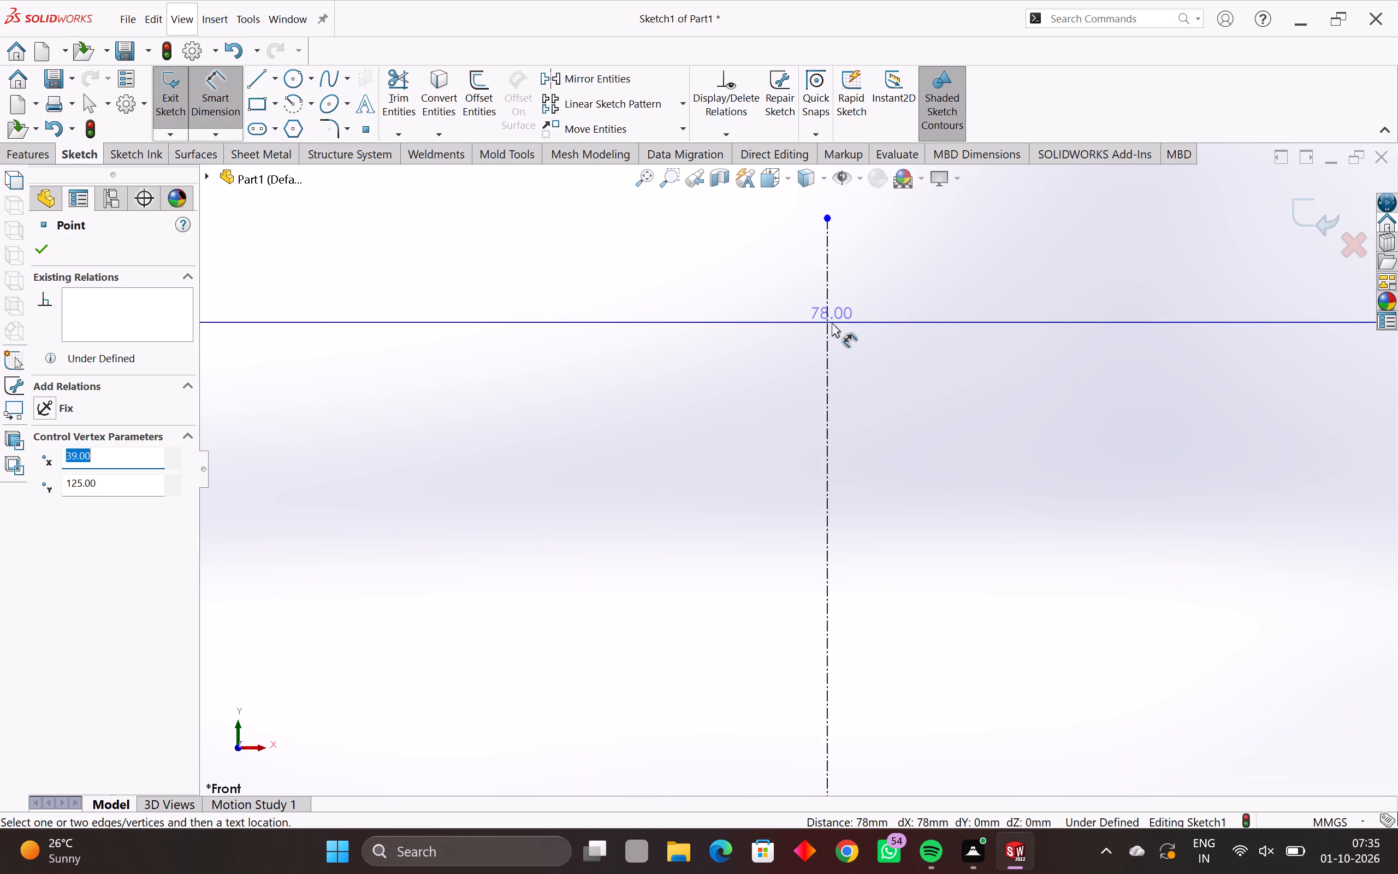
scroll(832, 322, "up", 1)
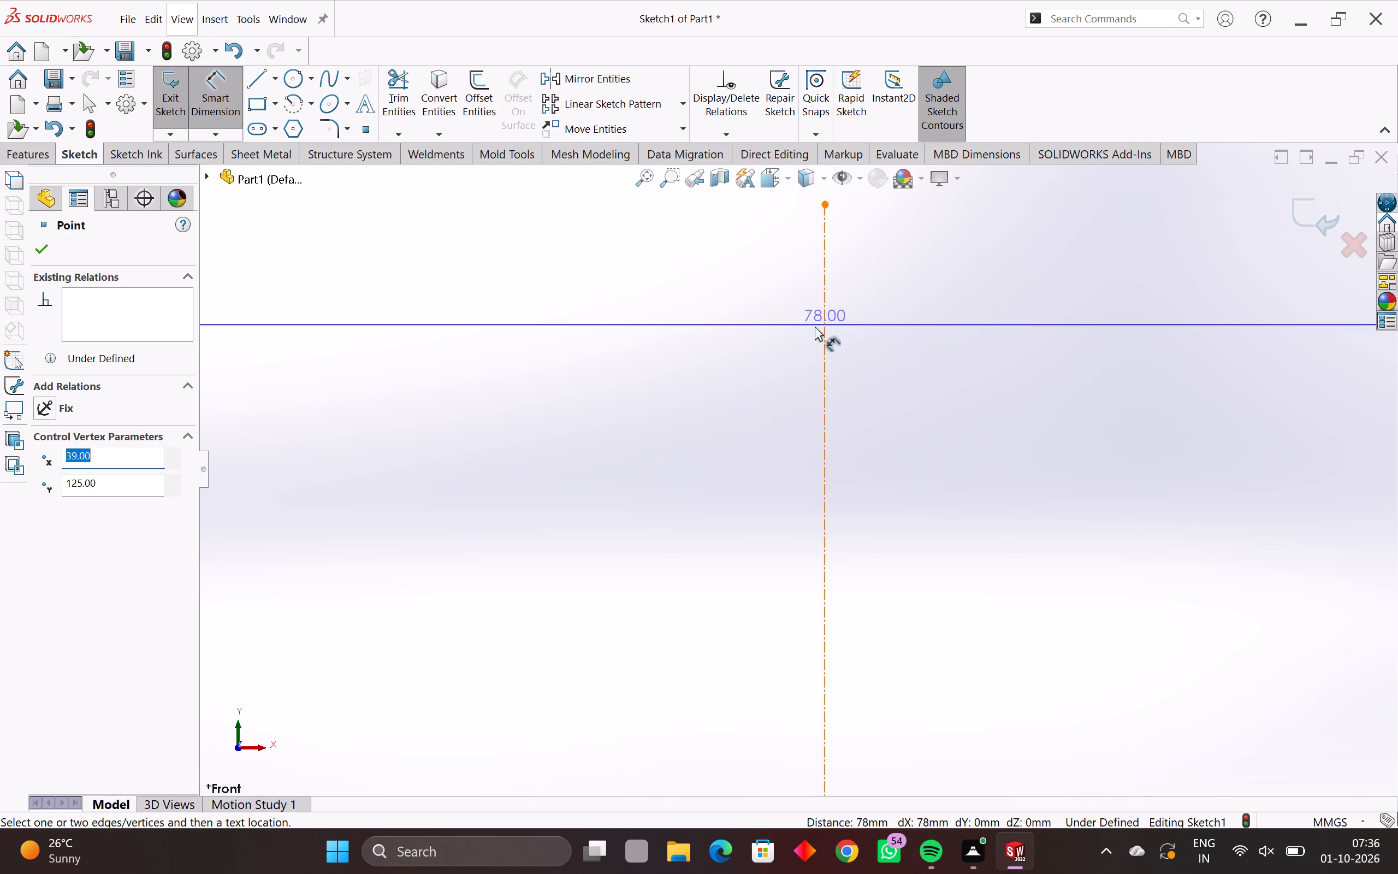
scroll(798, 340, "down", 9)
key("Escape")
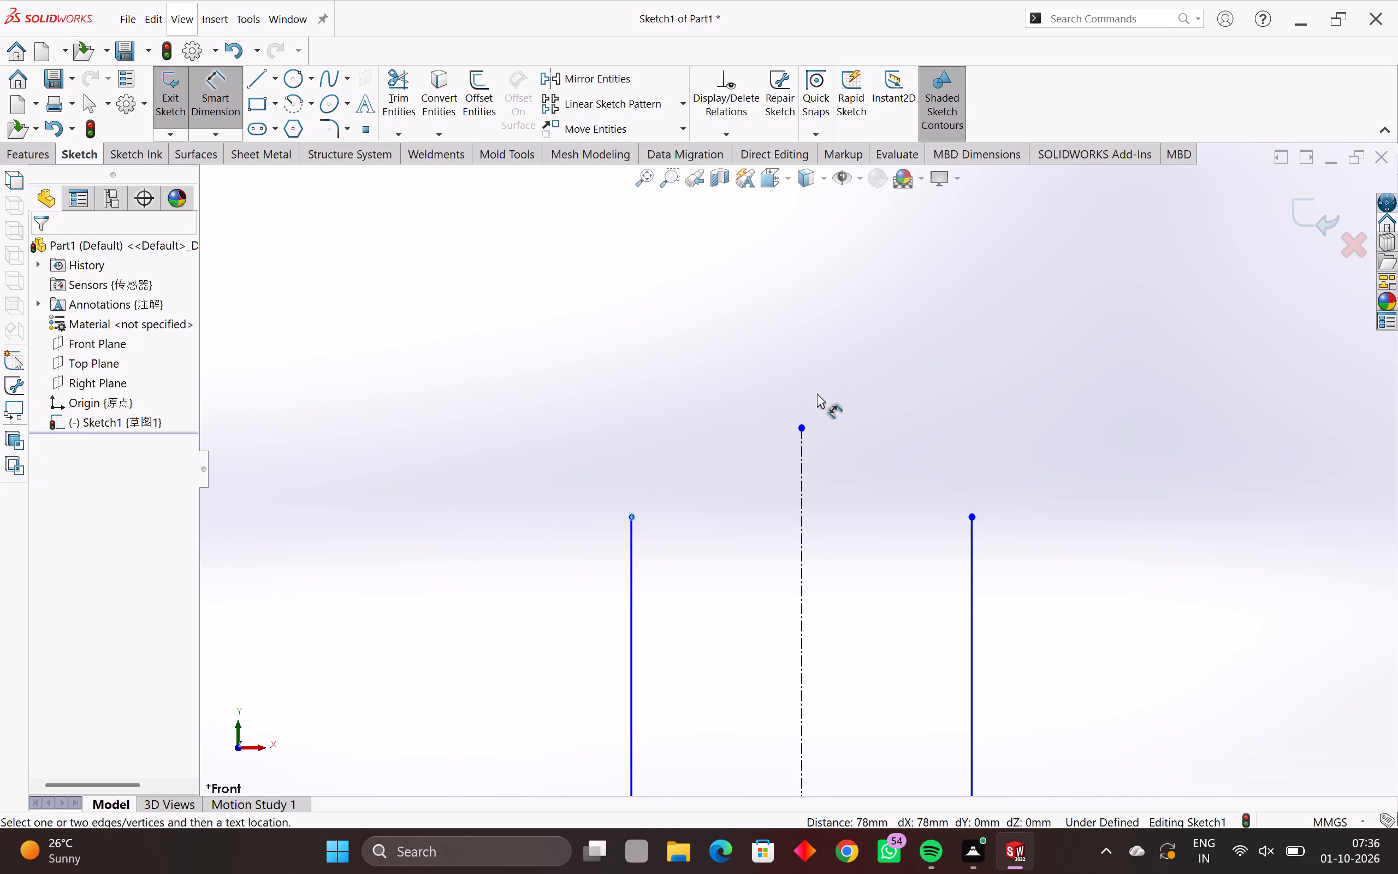
Close the U-shaped profile with a horizontal line joining the upper endpoints of the two vertical lines.
scroll(817, 393, "down", 3)
scroll(738, 493, "down", 1)
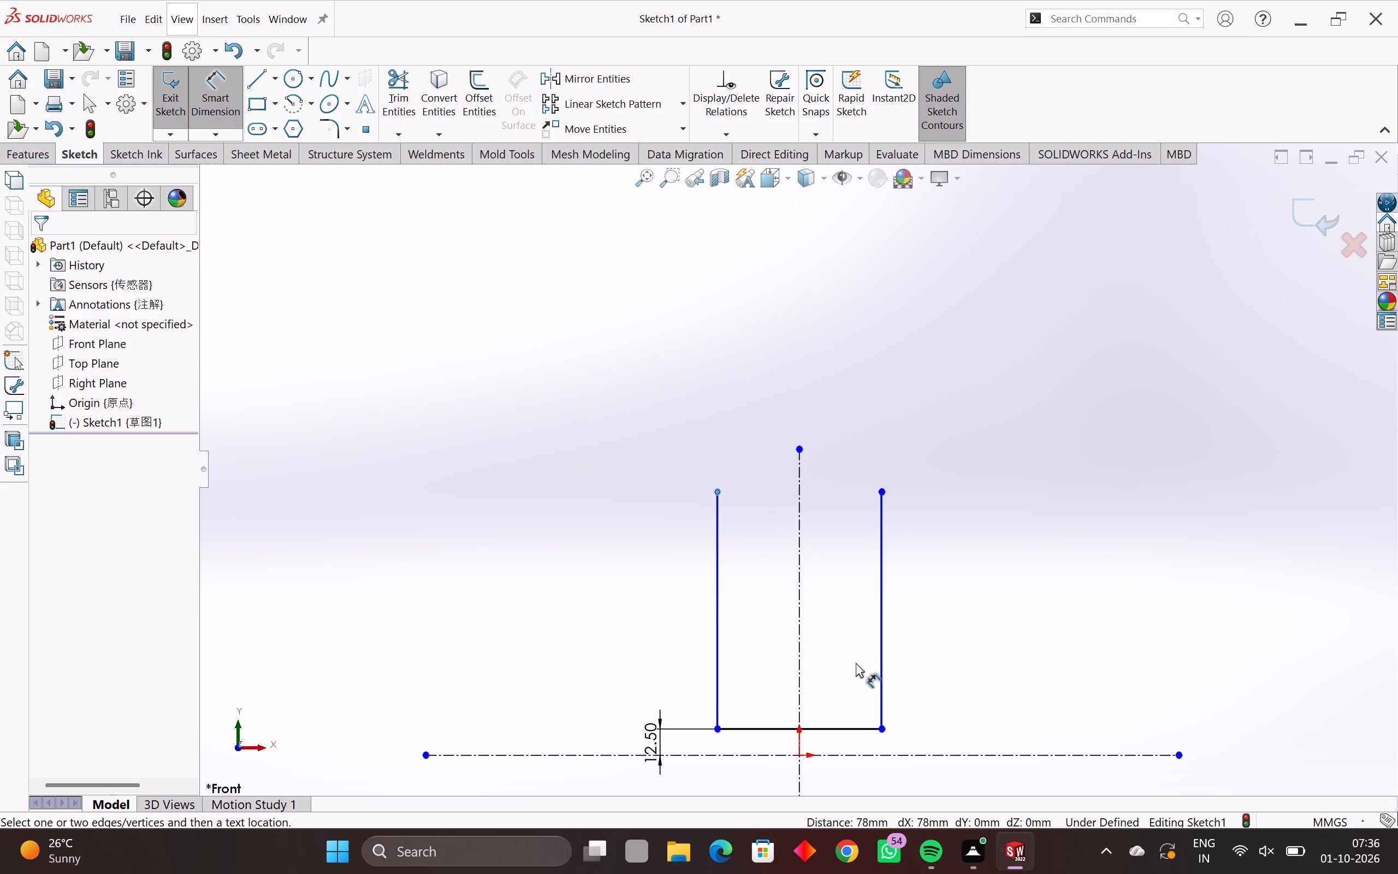
scroll(861, 685, "up", 2)
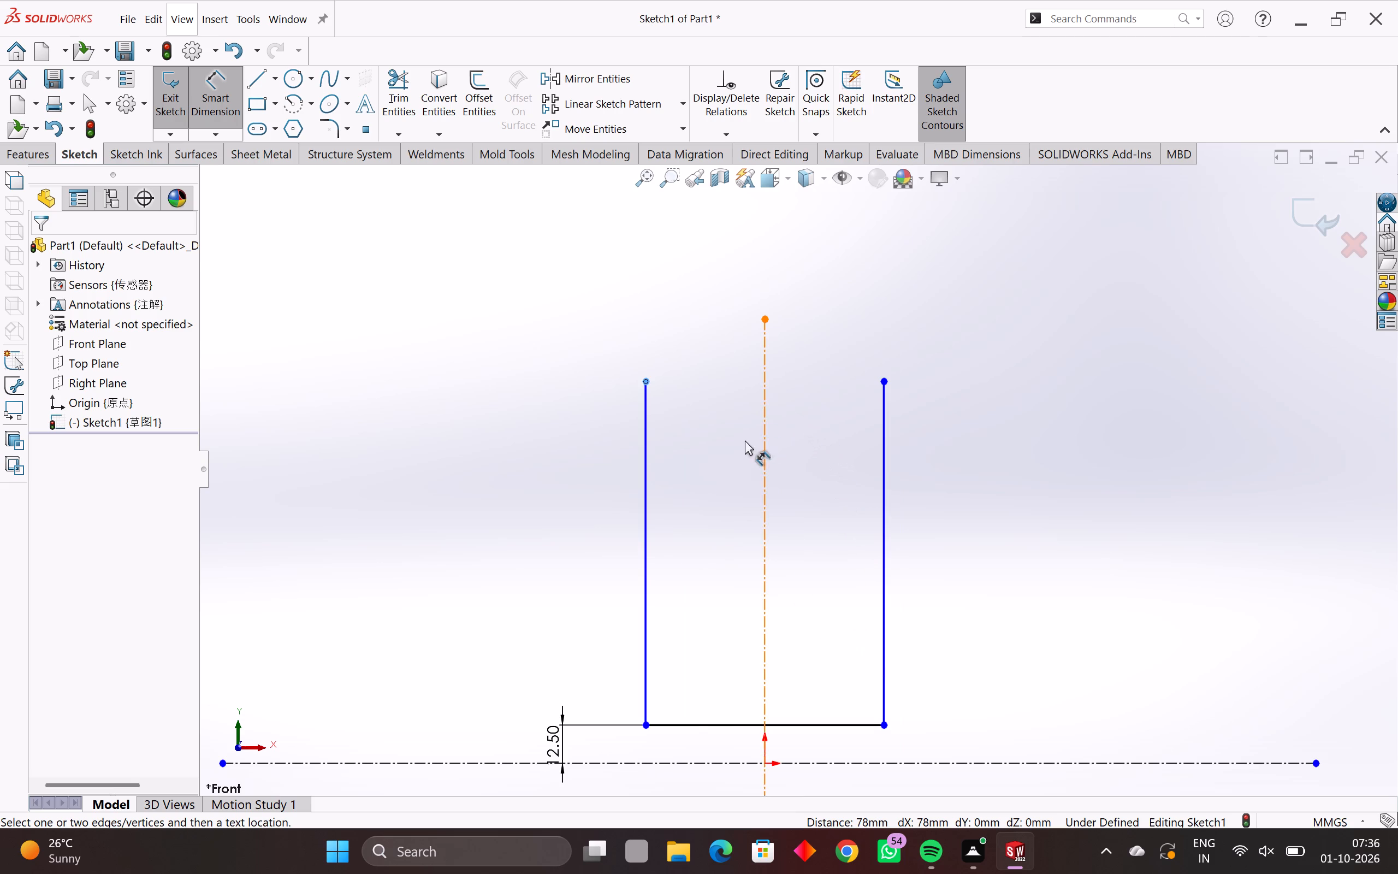
key("l")
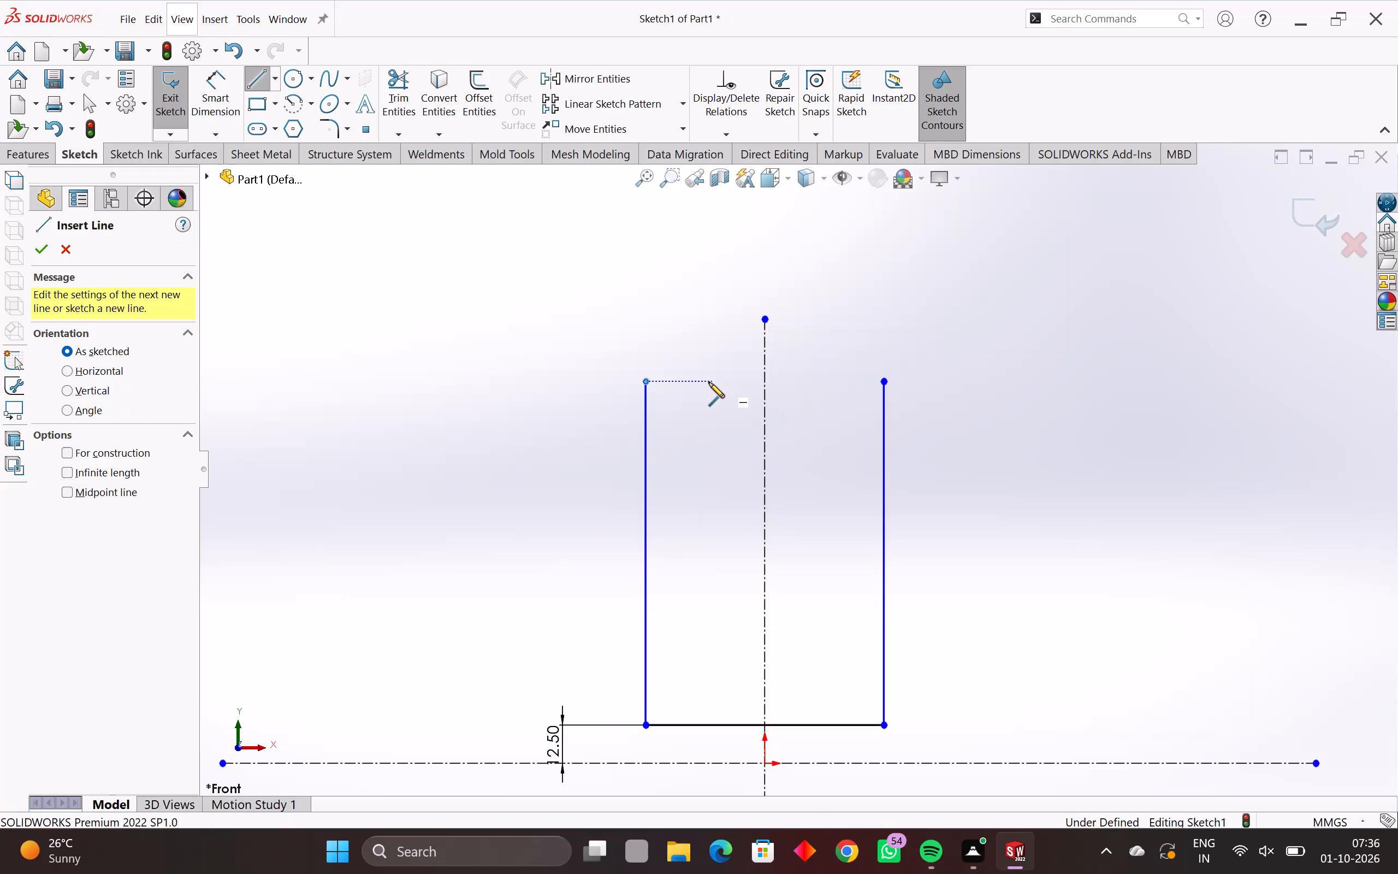
left_click(646, 379)
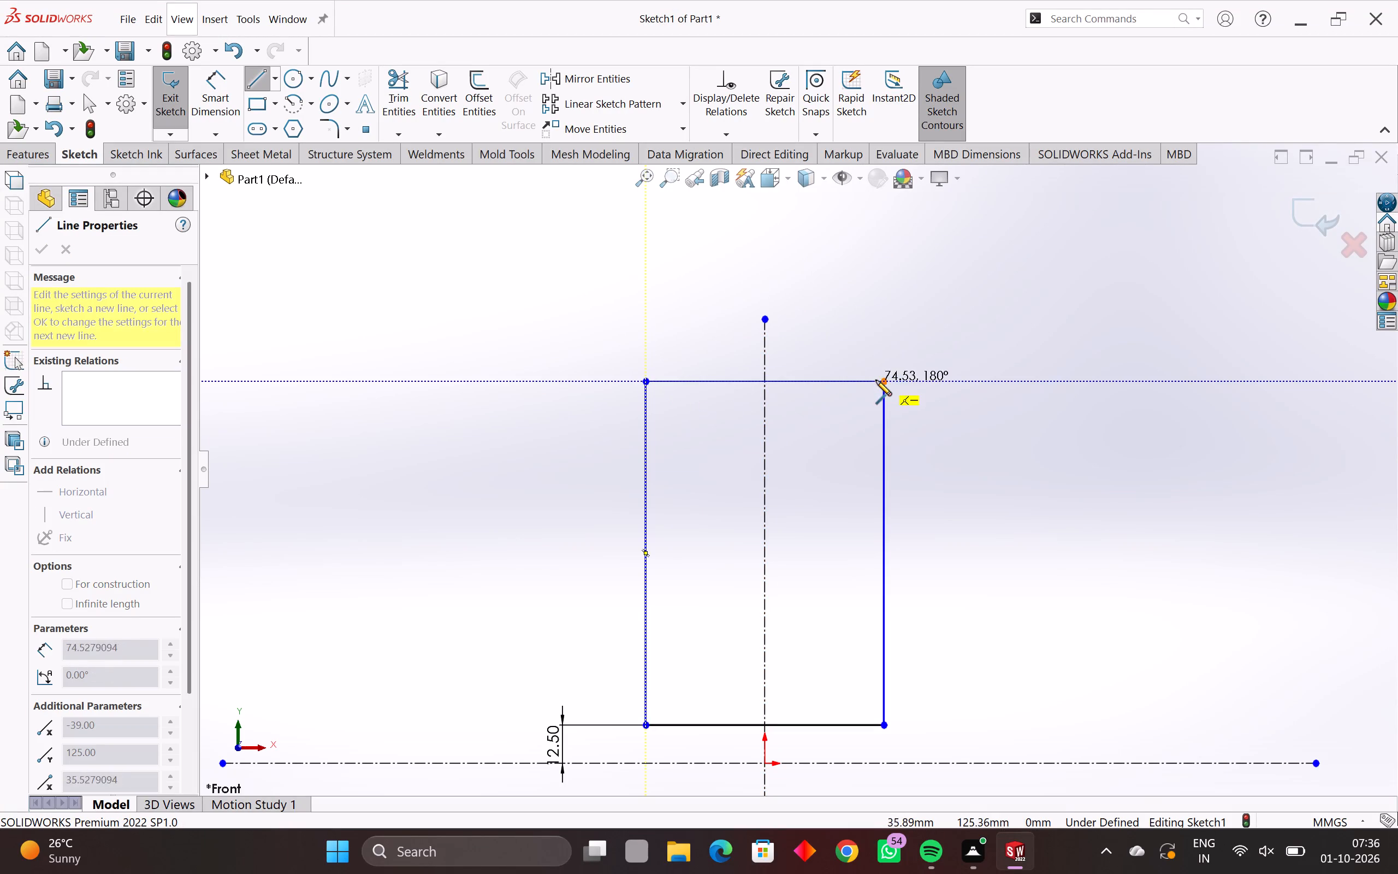
left_click_drag(882, 380, 888, 377)
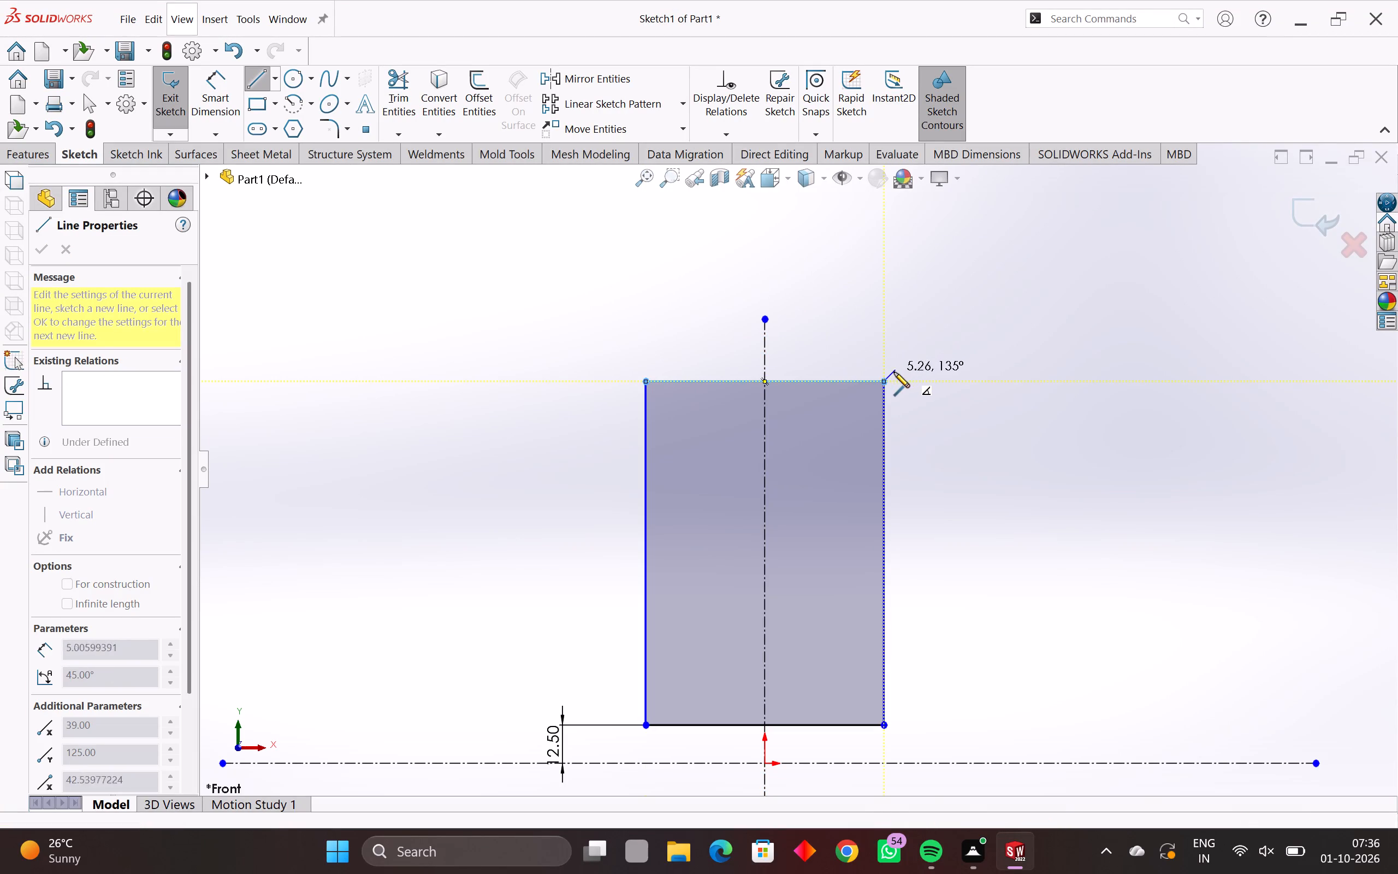
key("Escape")
Sketch a short horizontal line about 19 mm long across the vertical centerline, just below the profile's top edge.
key("l")
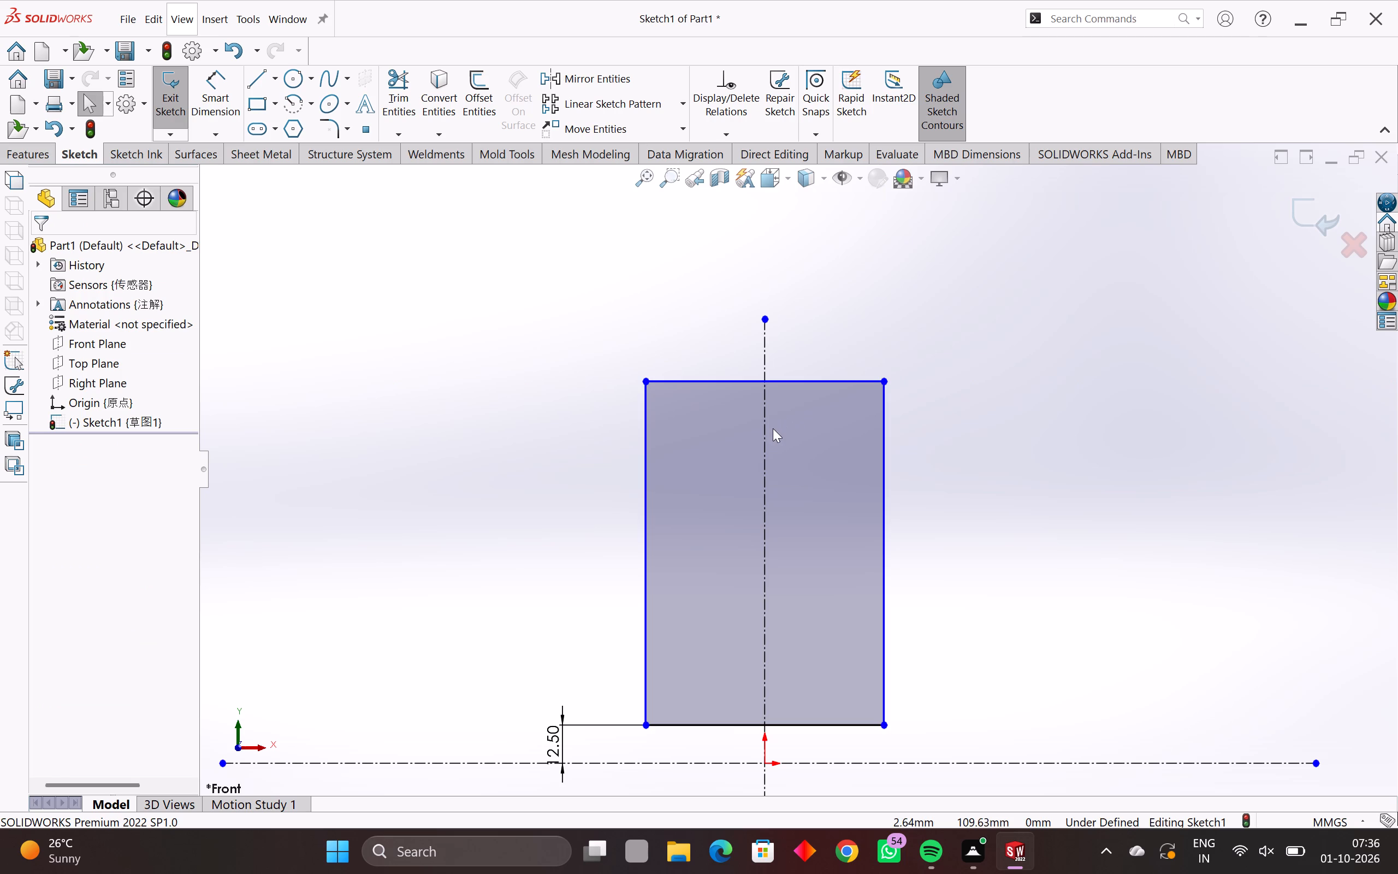
left_click(743, 428)
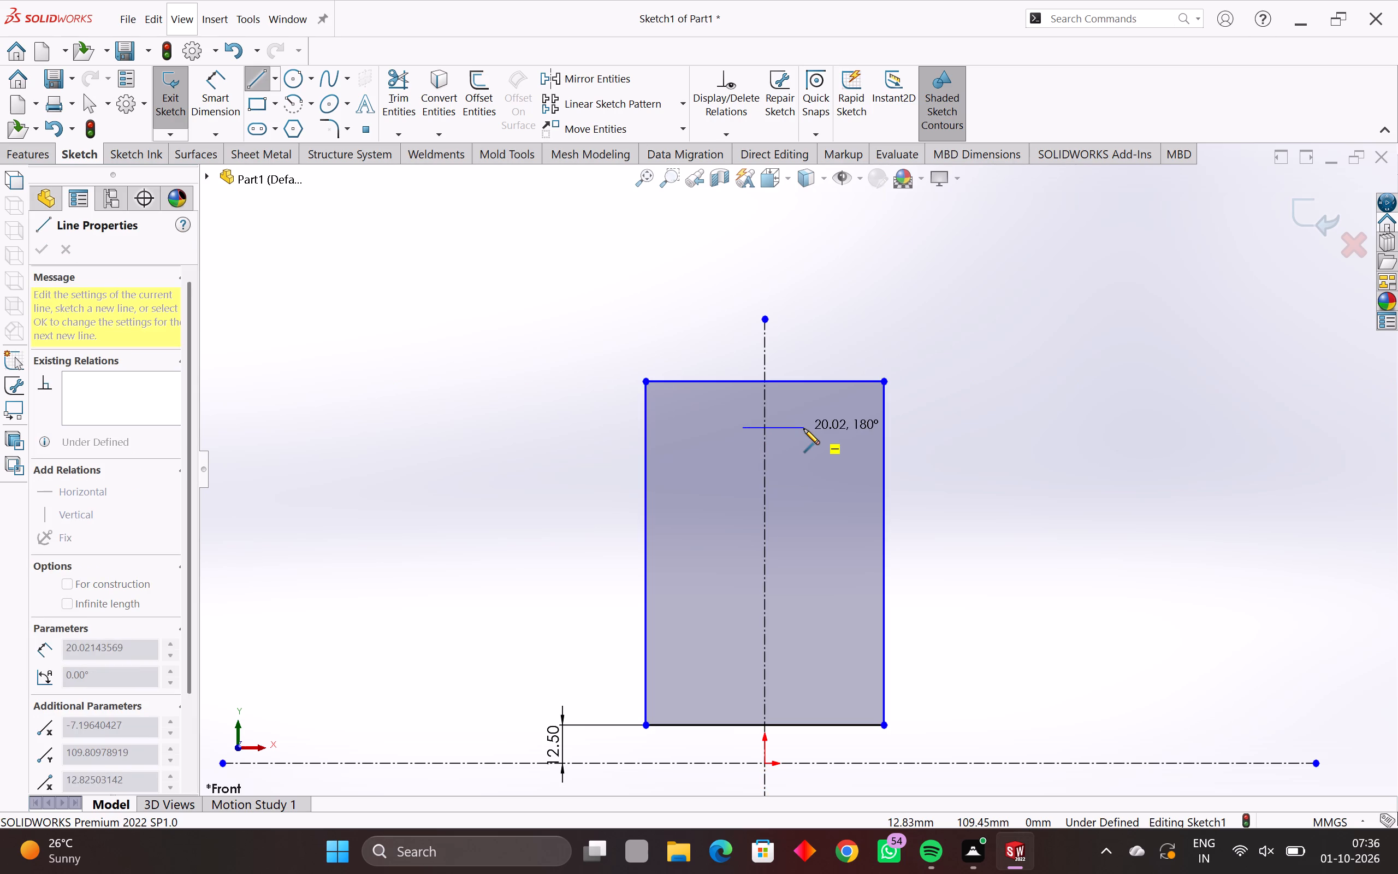
left_click_drag(802, 429, 809, 429)
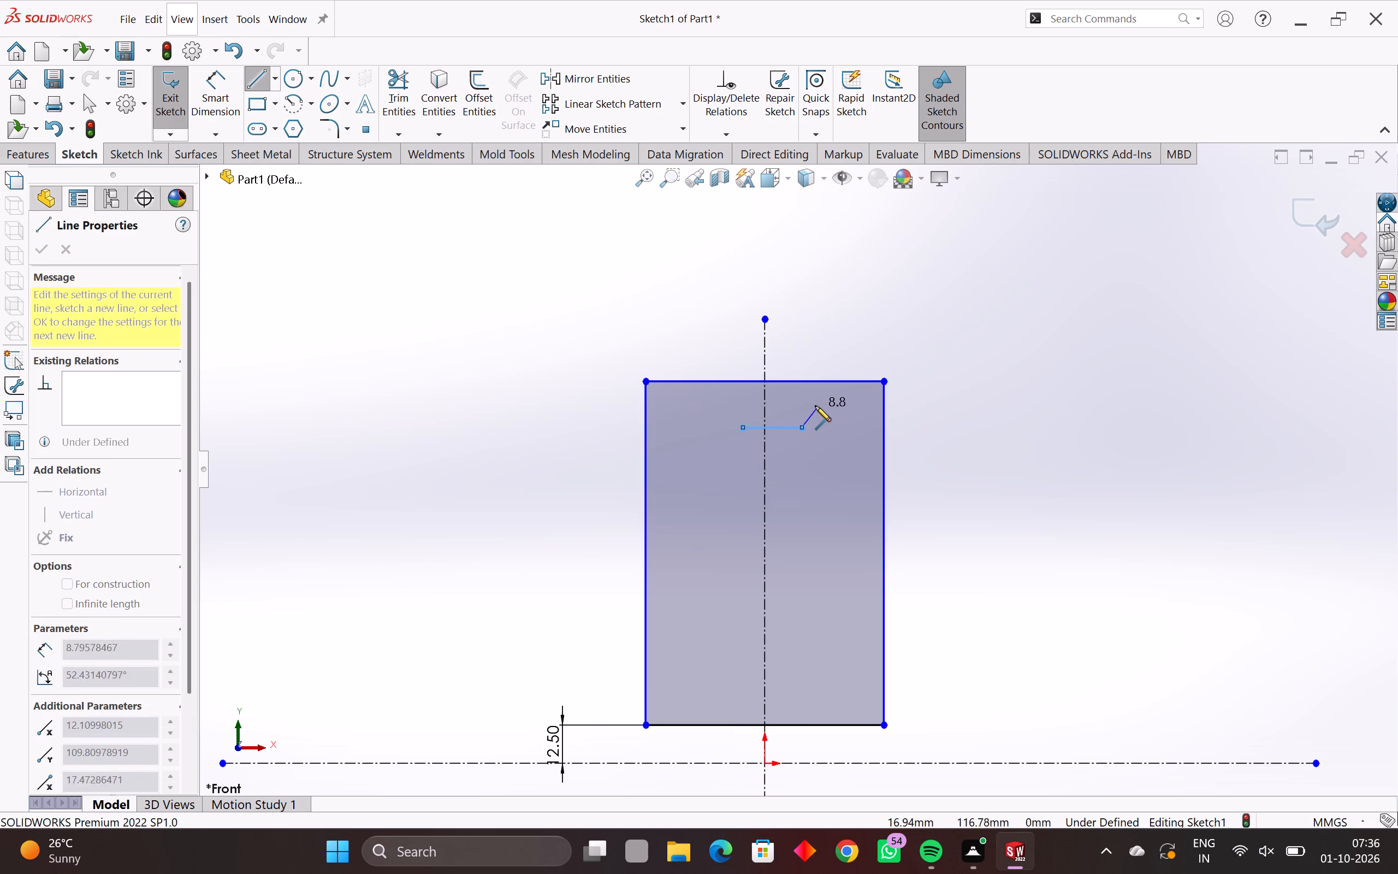
key("Escape")
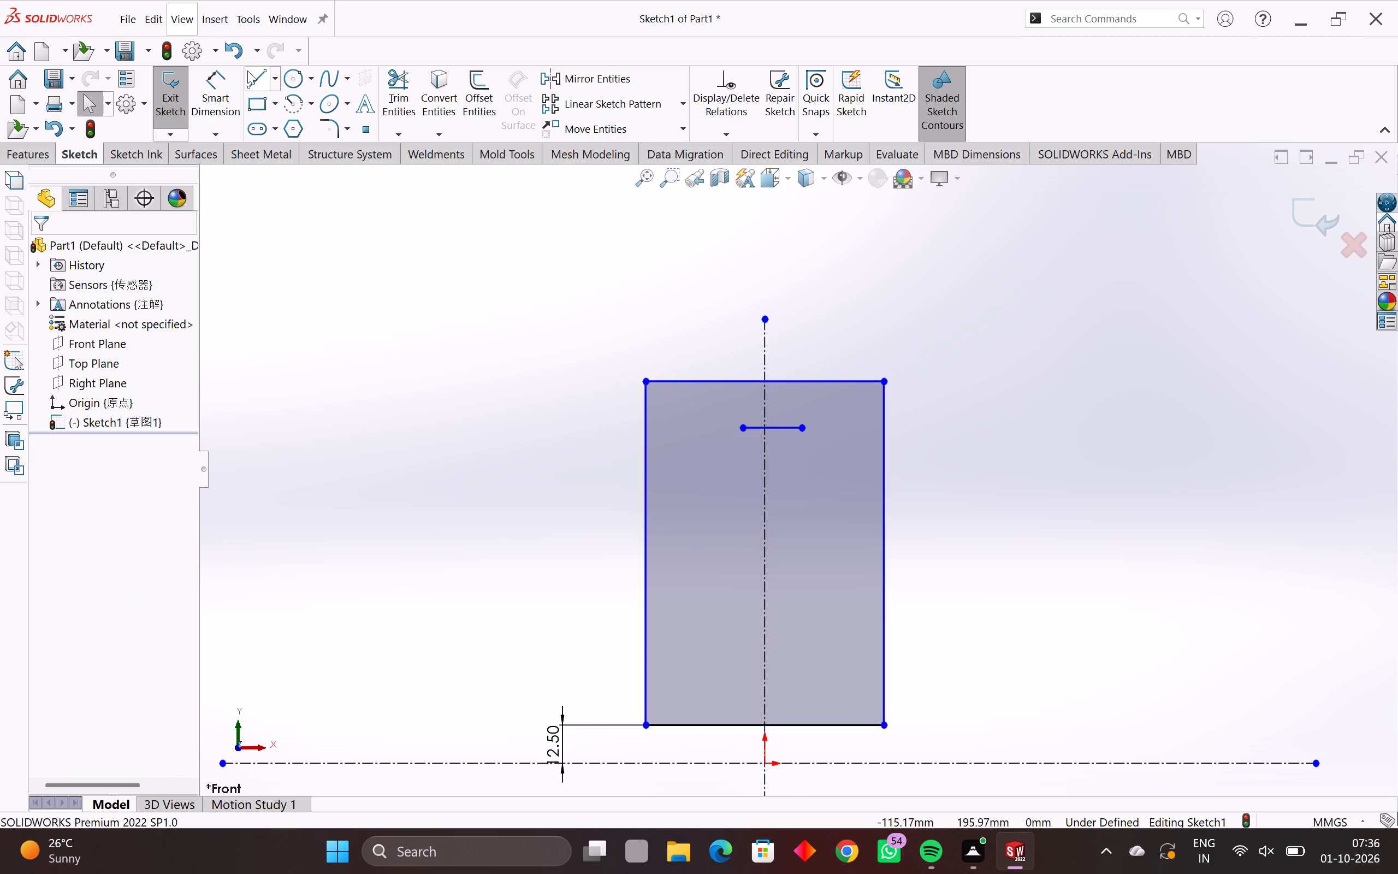
Dimension the short horizontal line's length and set it to 5 mm.
left_click(220, 80)
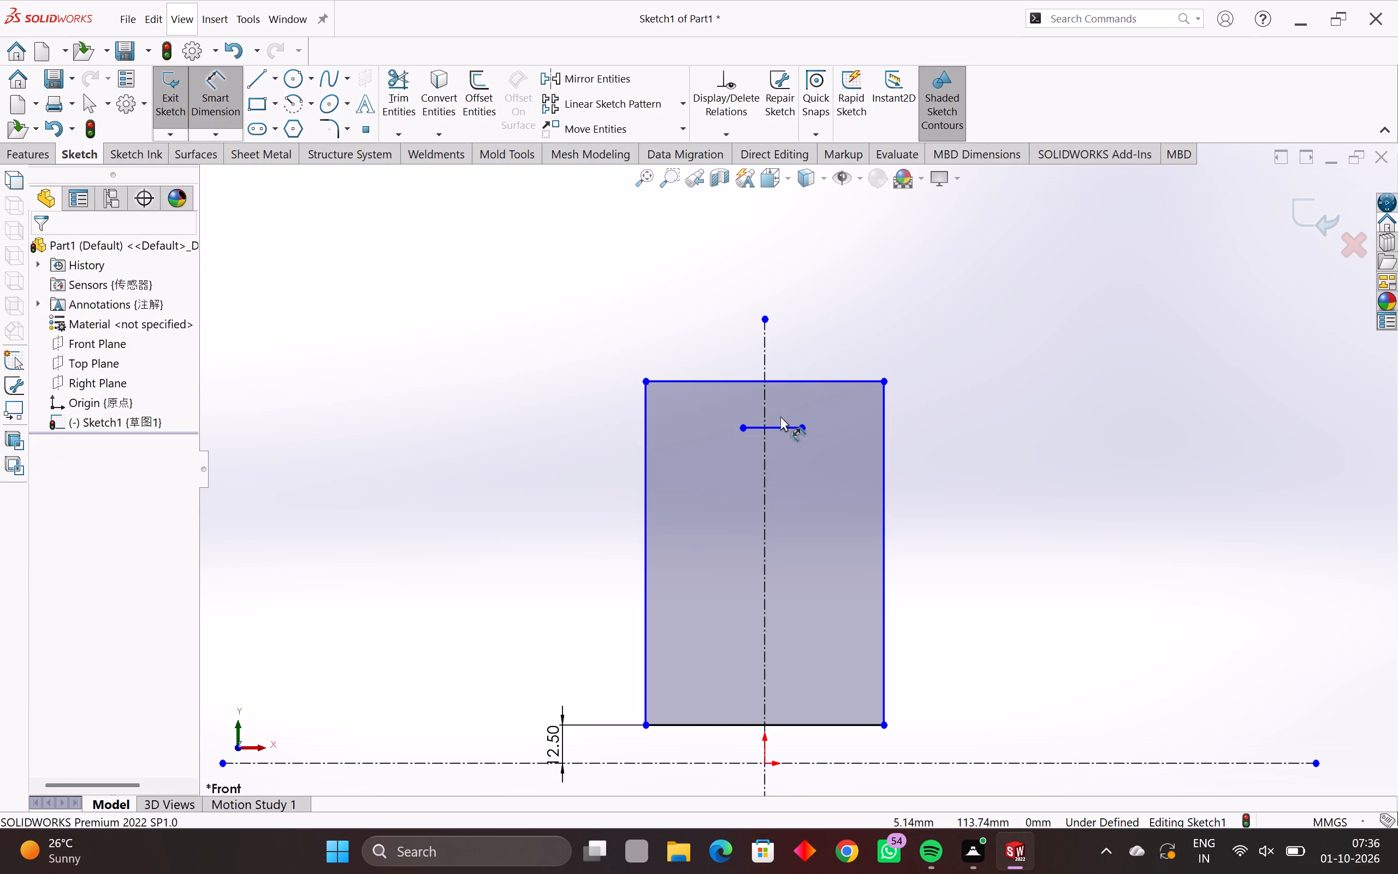
left_click(785, 429)
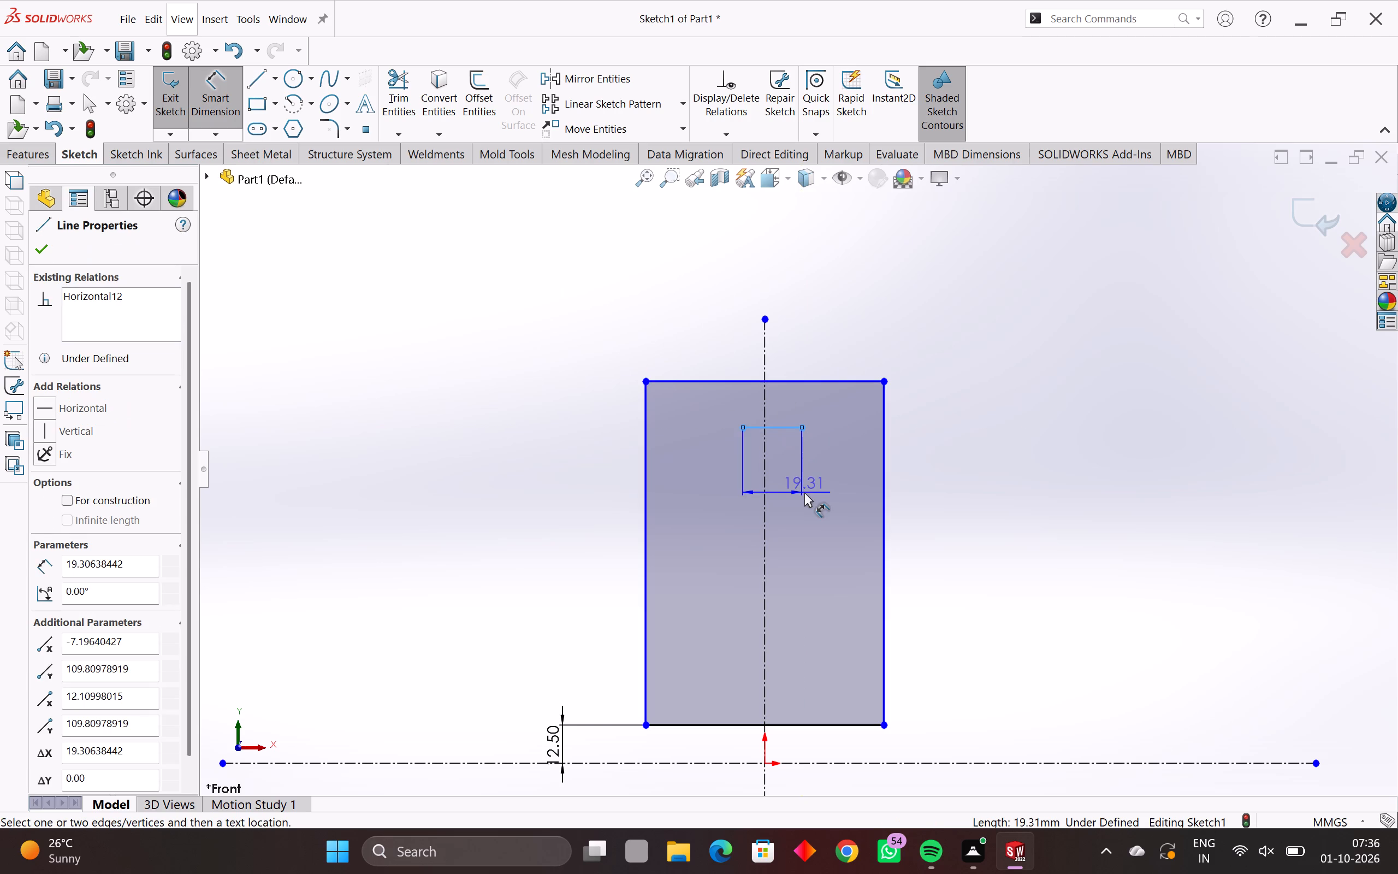
left_click(804, 492)
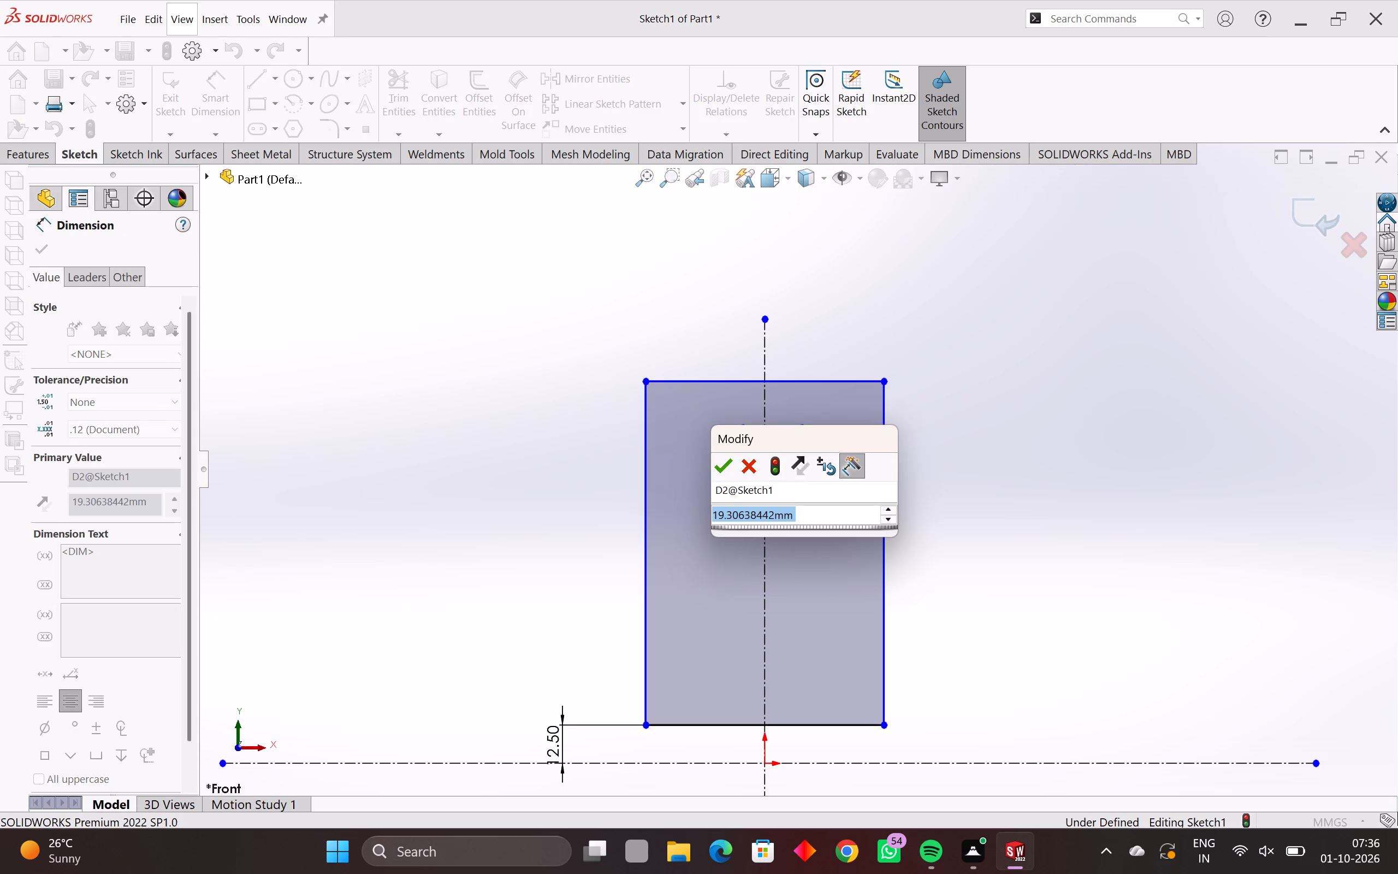
key("5")
key("Return")
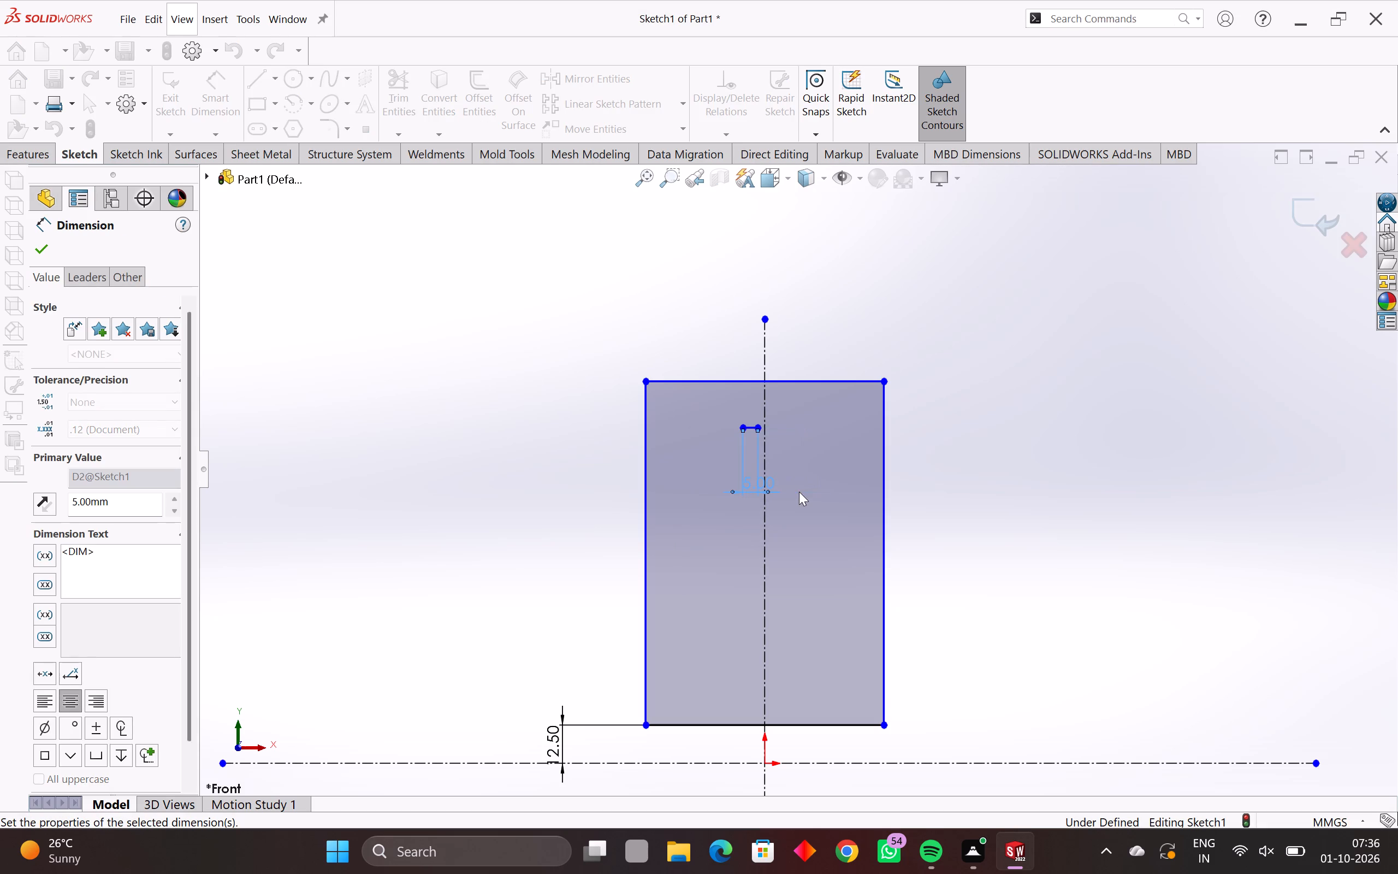
scroll(765, 439, "up", 3)
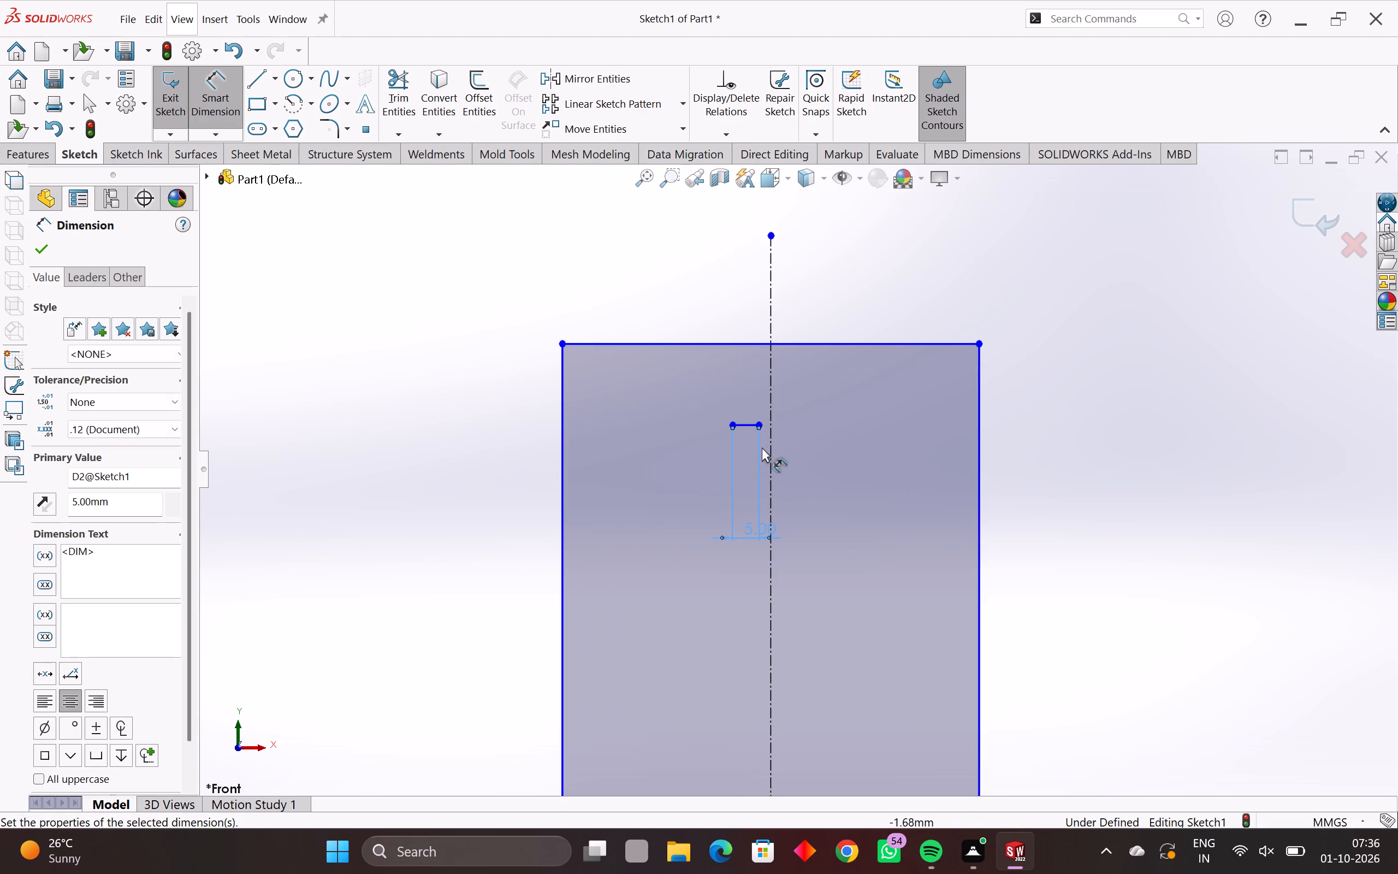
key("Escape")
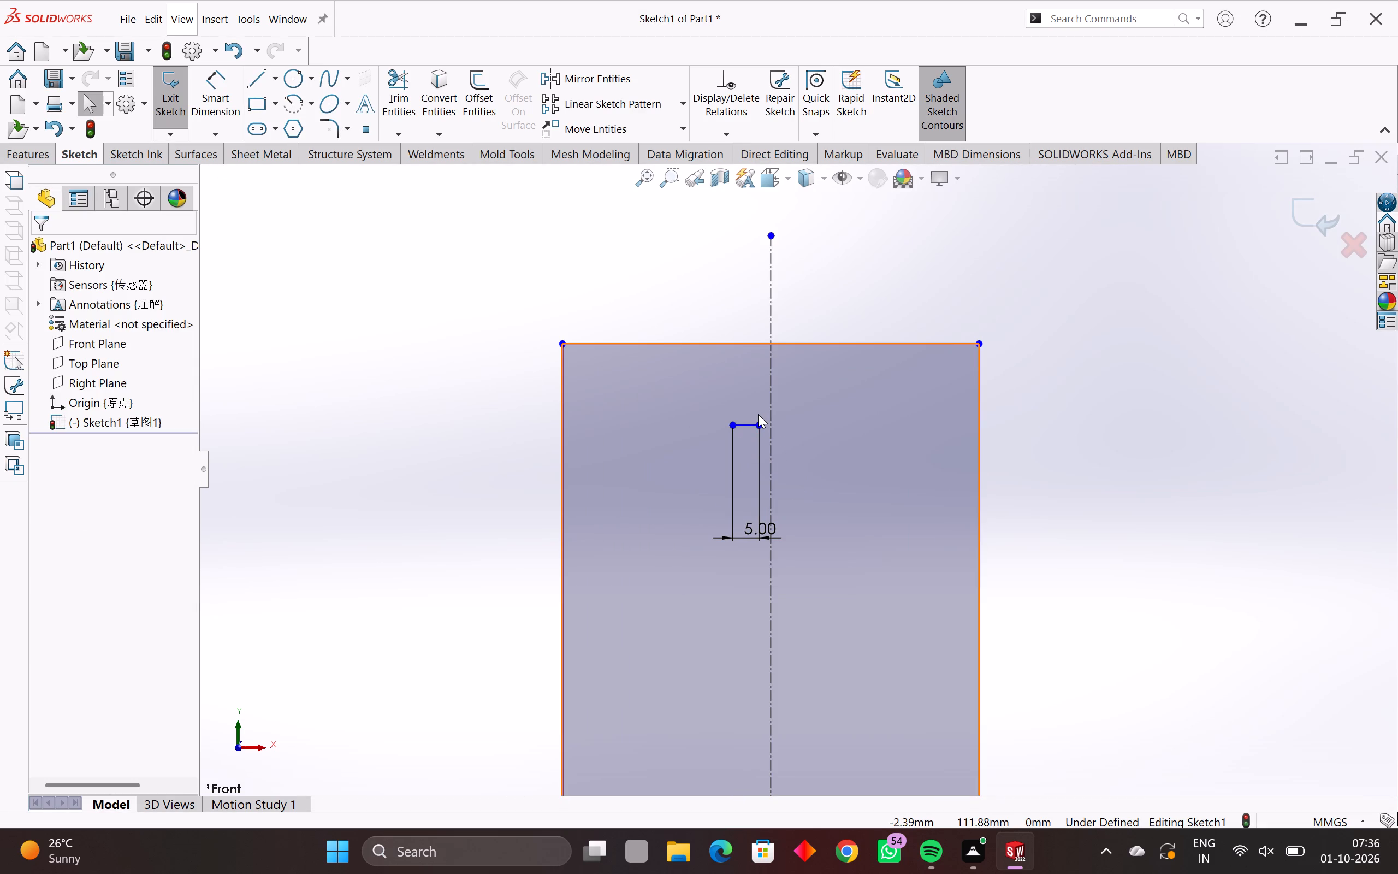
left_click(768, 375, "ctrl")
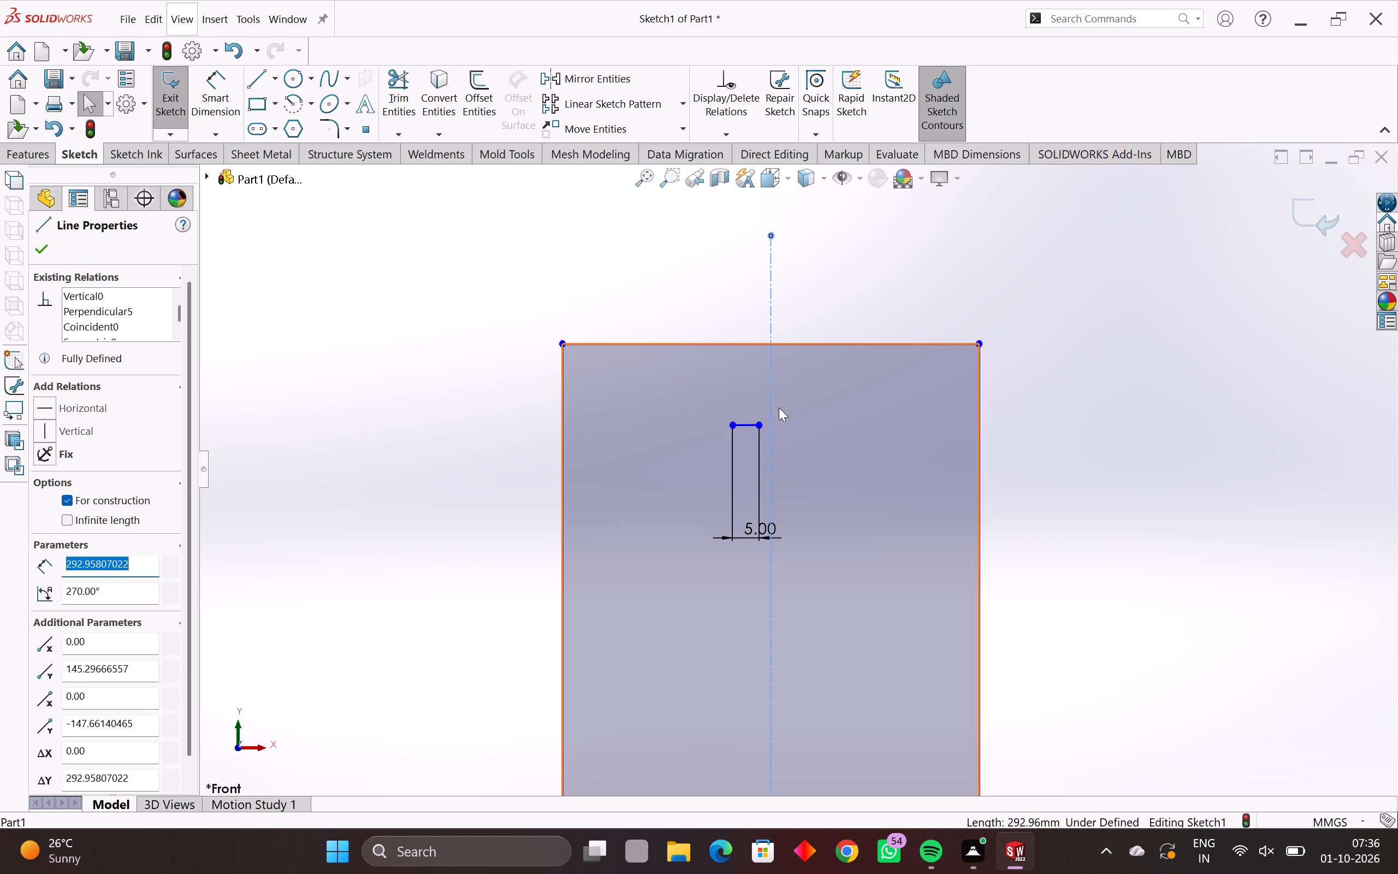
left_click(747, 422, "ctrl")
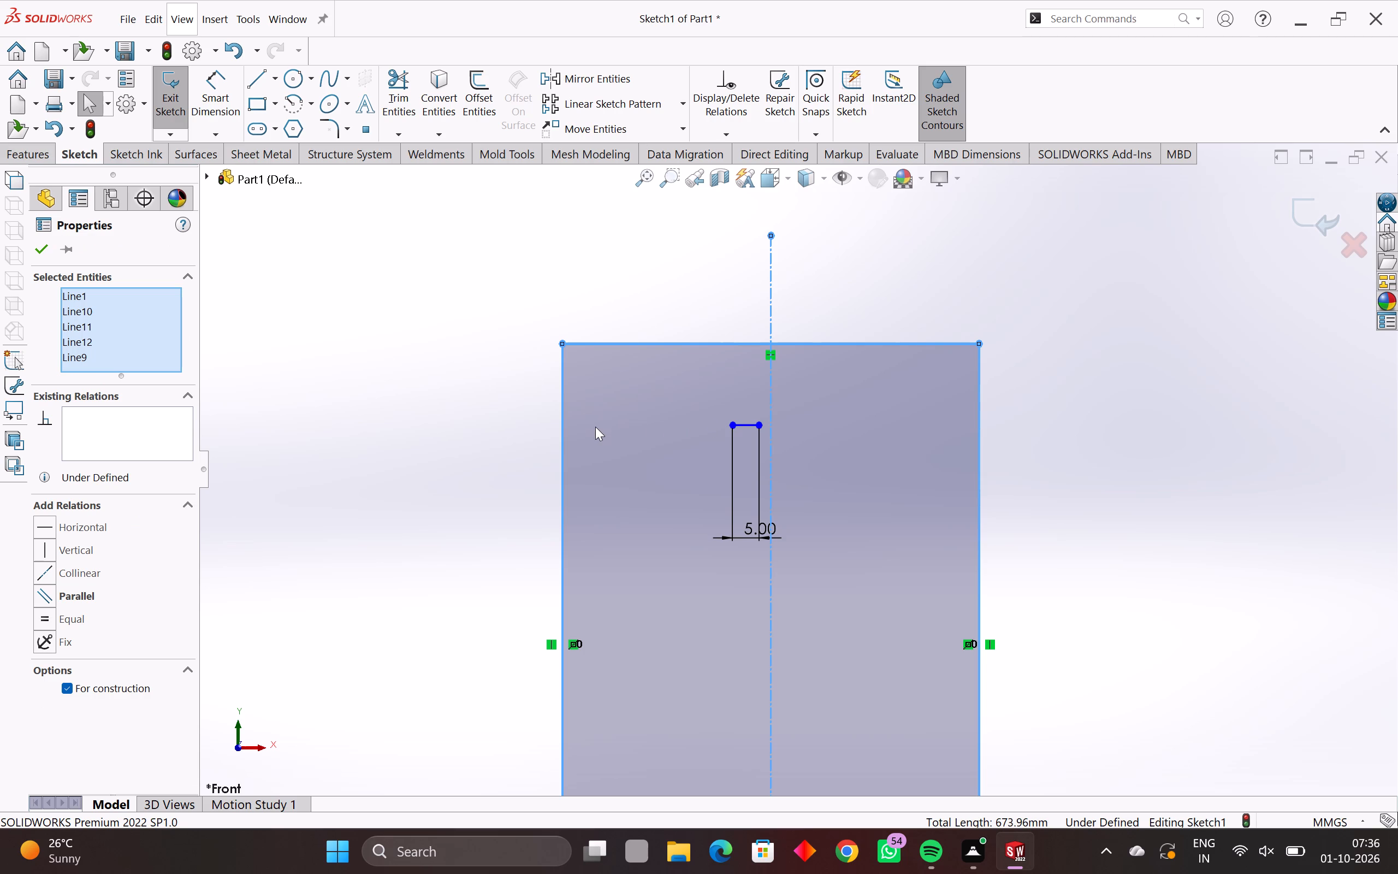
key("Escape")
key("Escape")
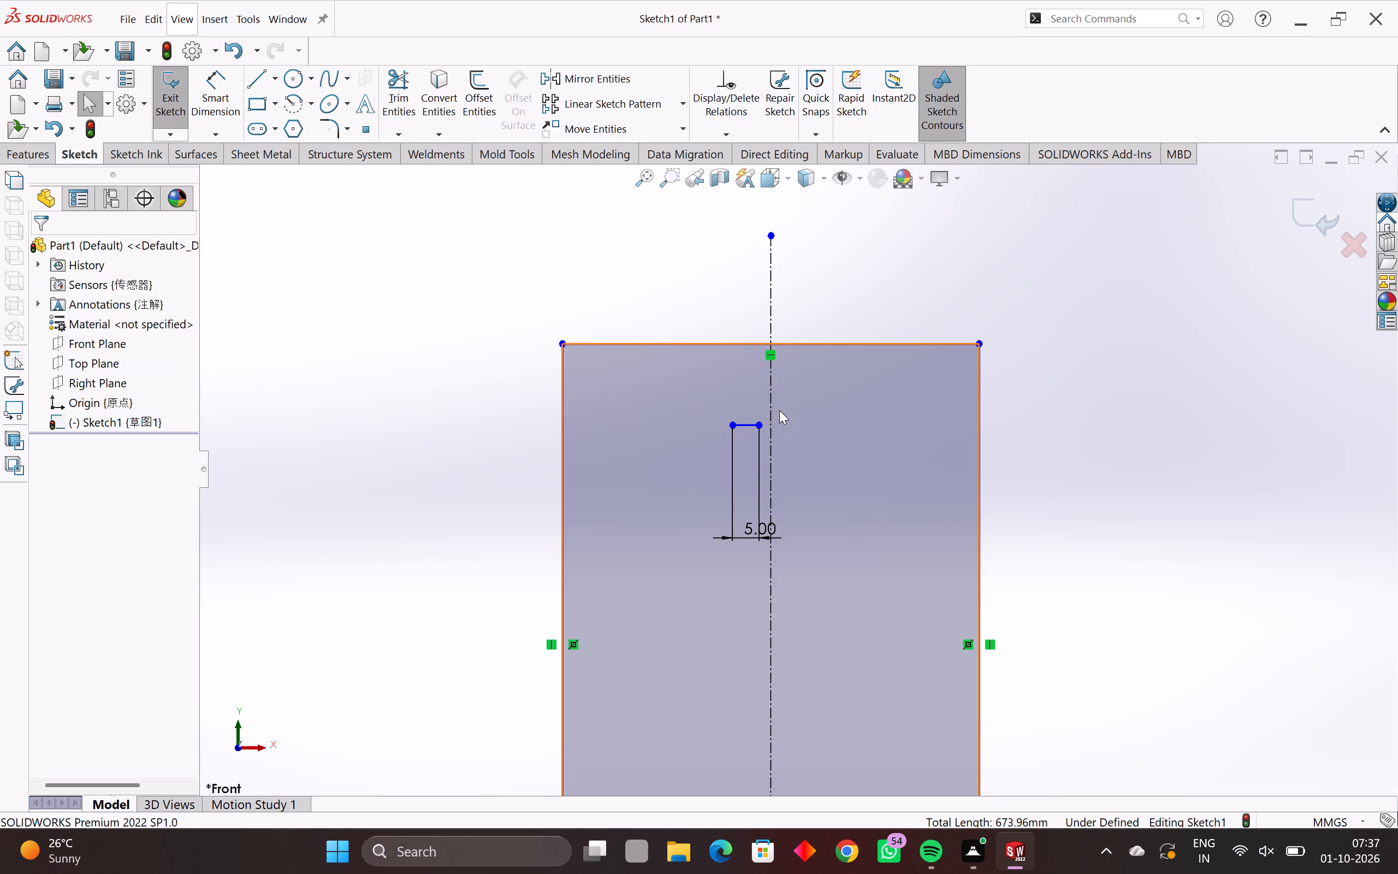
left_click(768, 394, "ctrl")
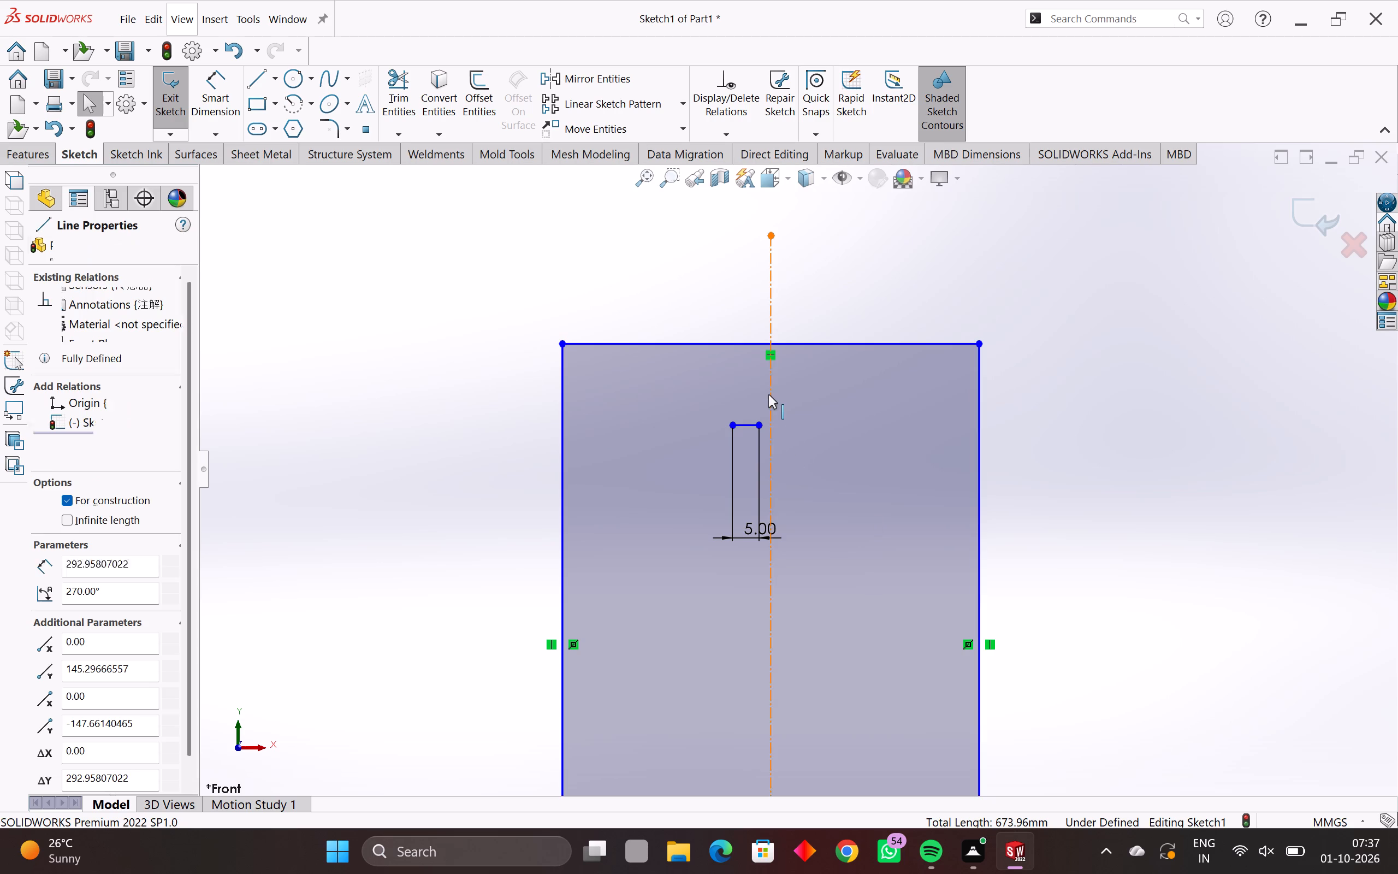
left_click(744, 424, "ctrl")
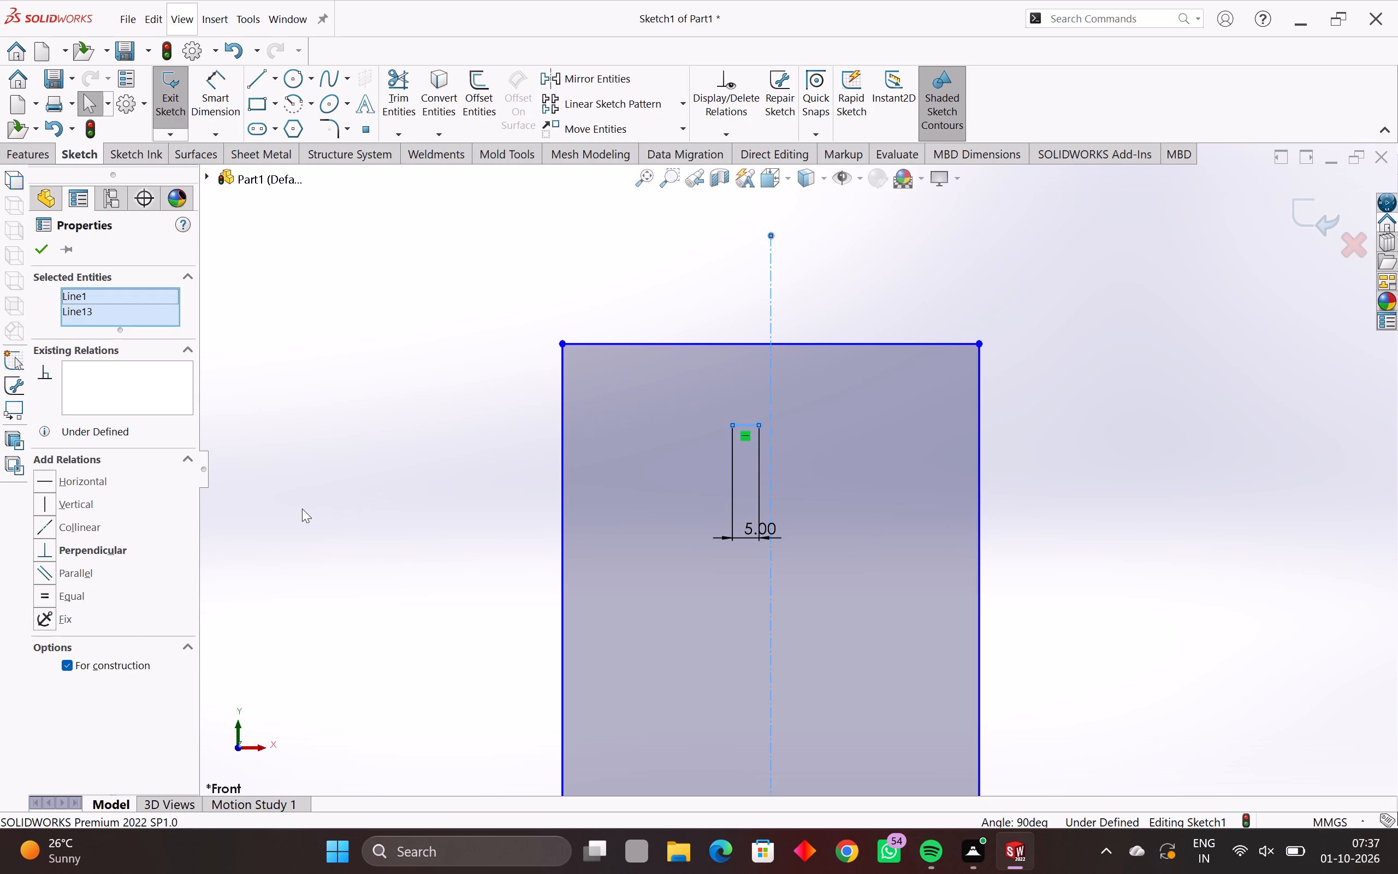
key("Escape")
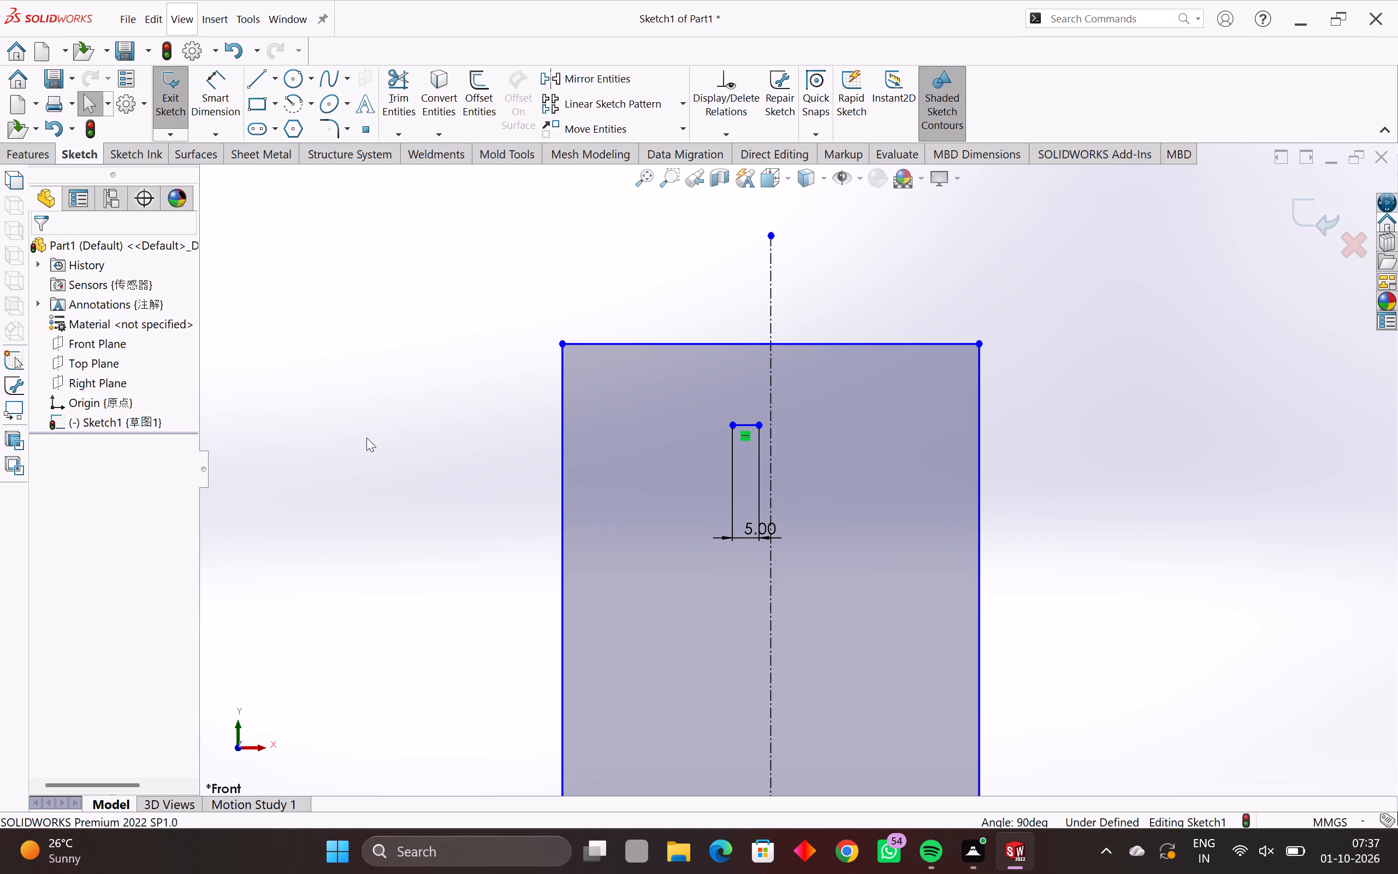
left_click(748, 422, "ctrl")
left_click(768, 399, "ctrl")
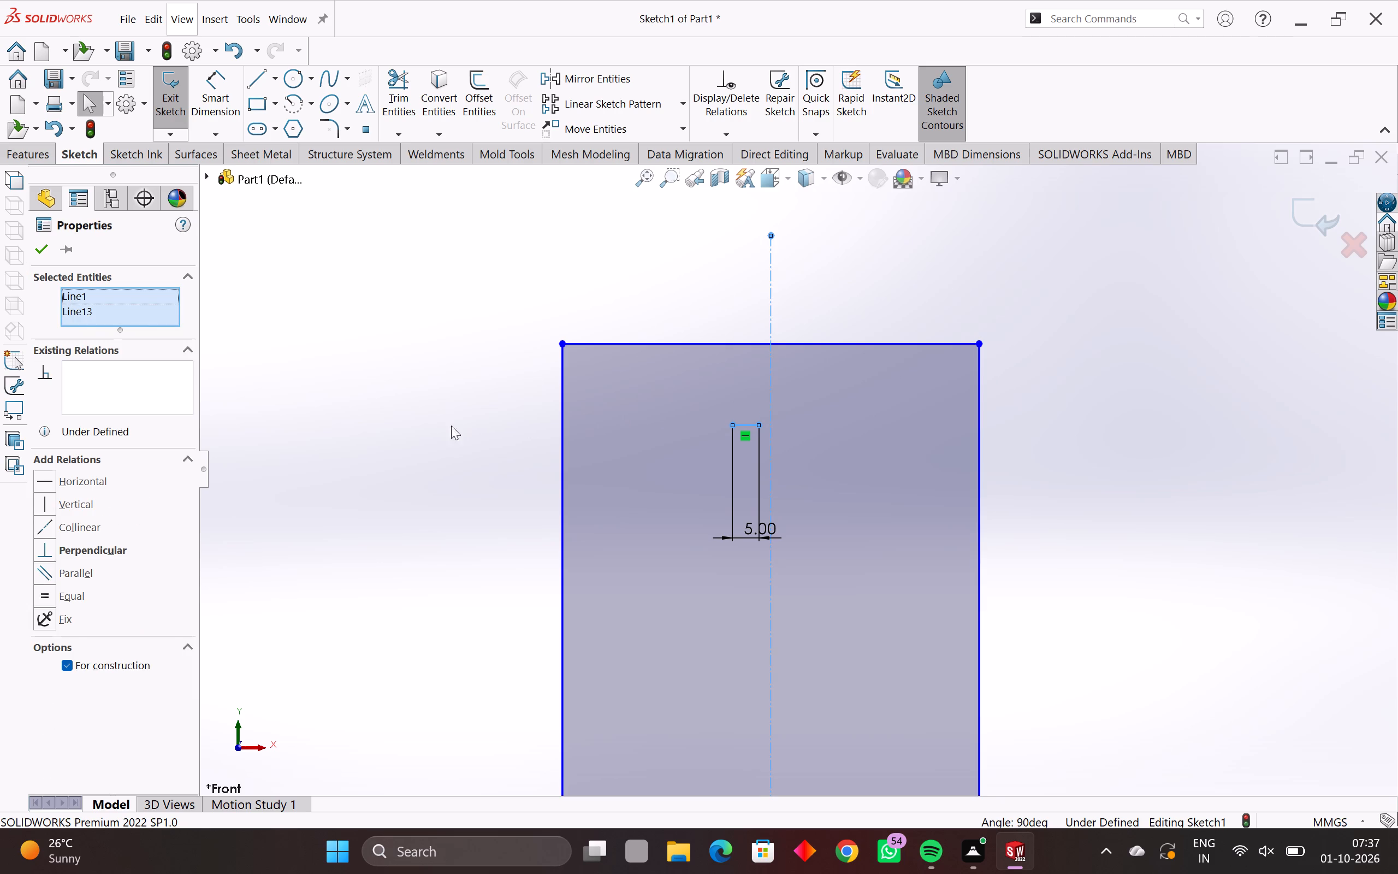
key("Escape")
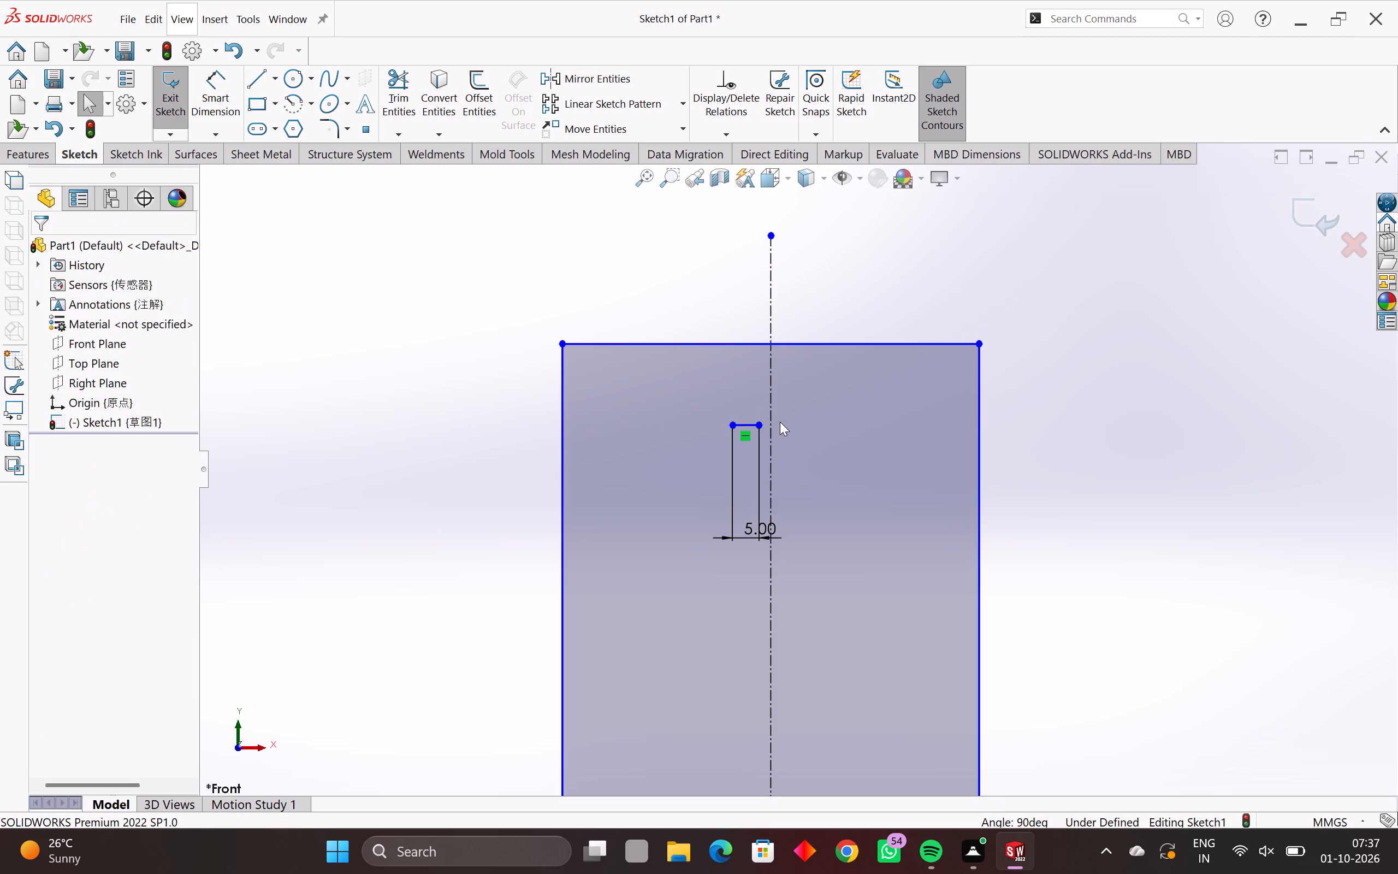
Delete the short 5 mm horizontal line beside the vertical centerline, together with its dimension.
left_click(745, 423)
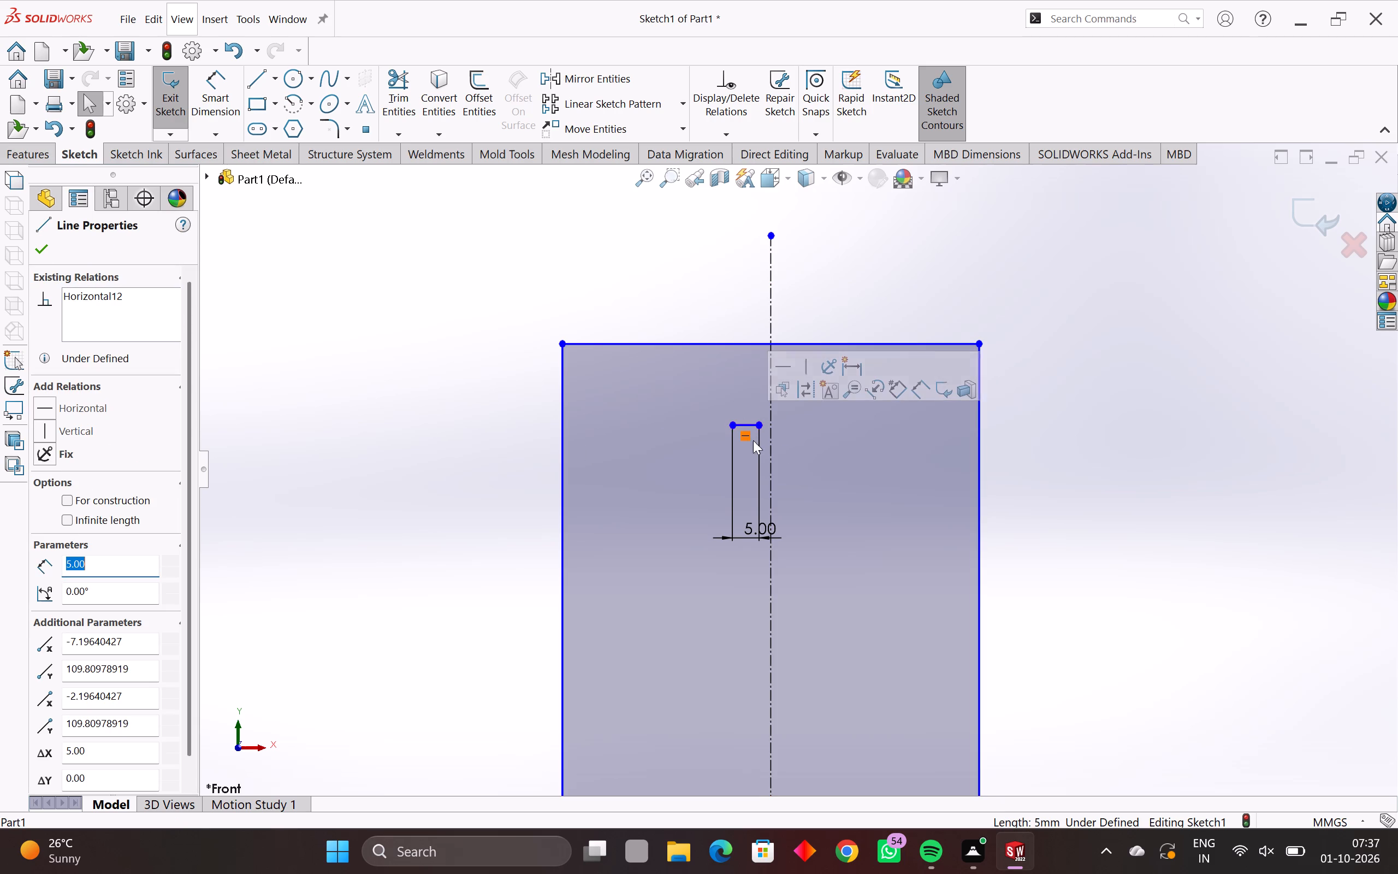
key("Delete")
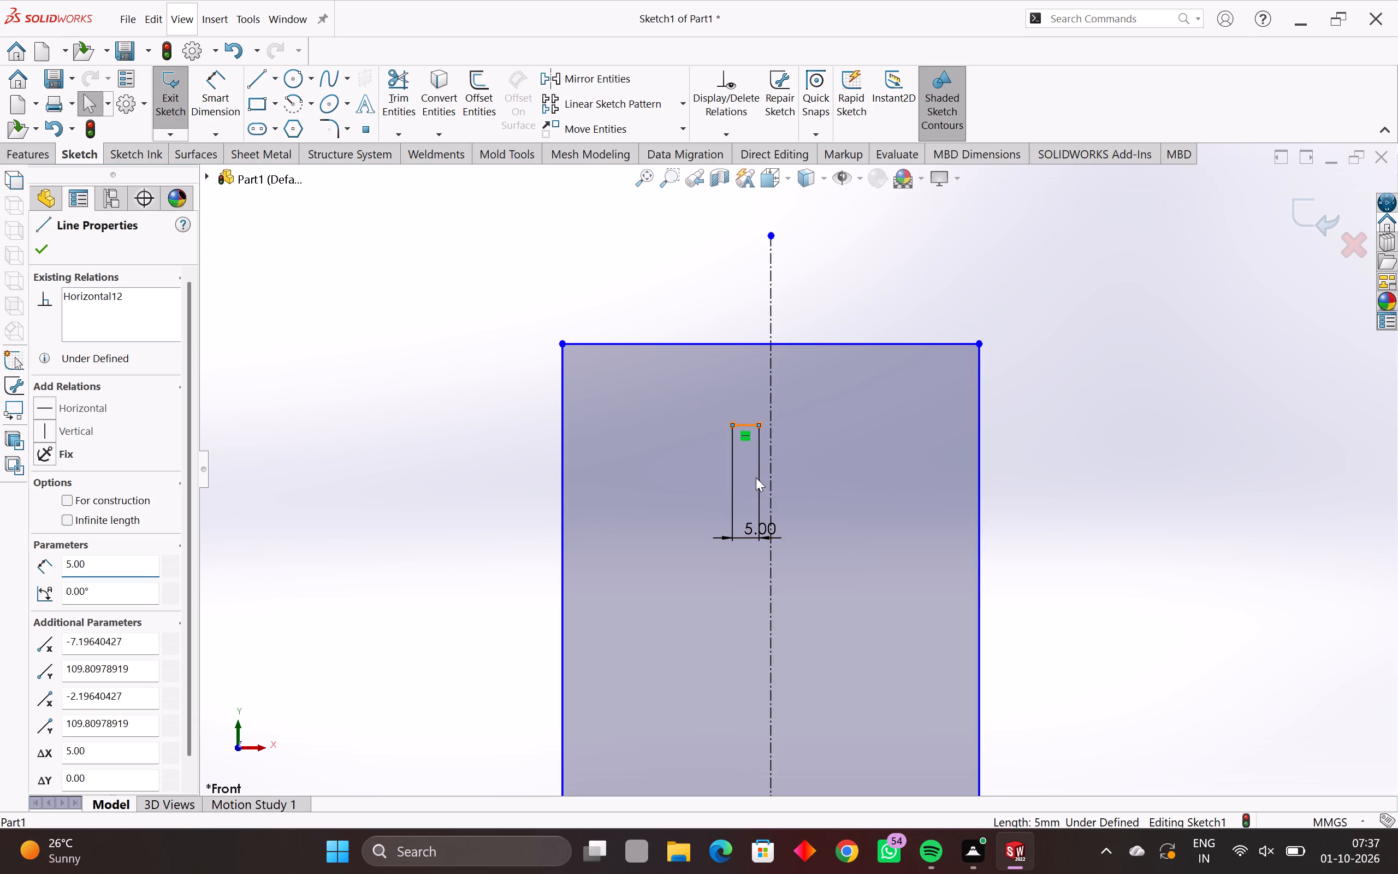
left_click(597, 424)
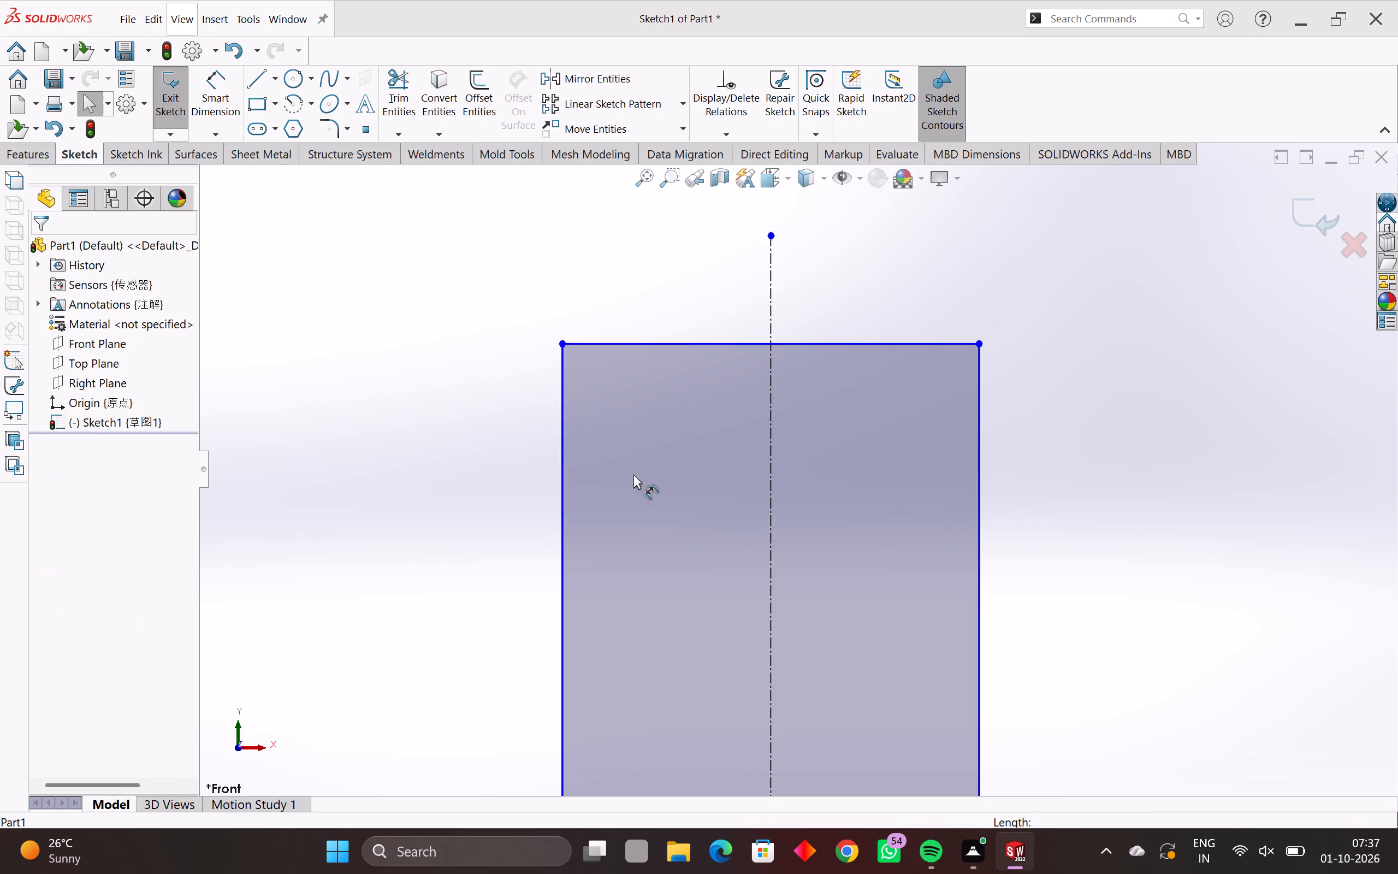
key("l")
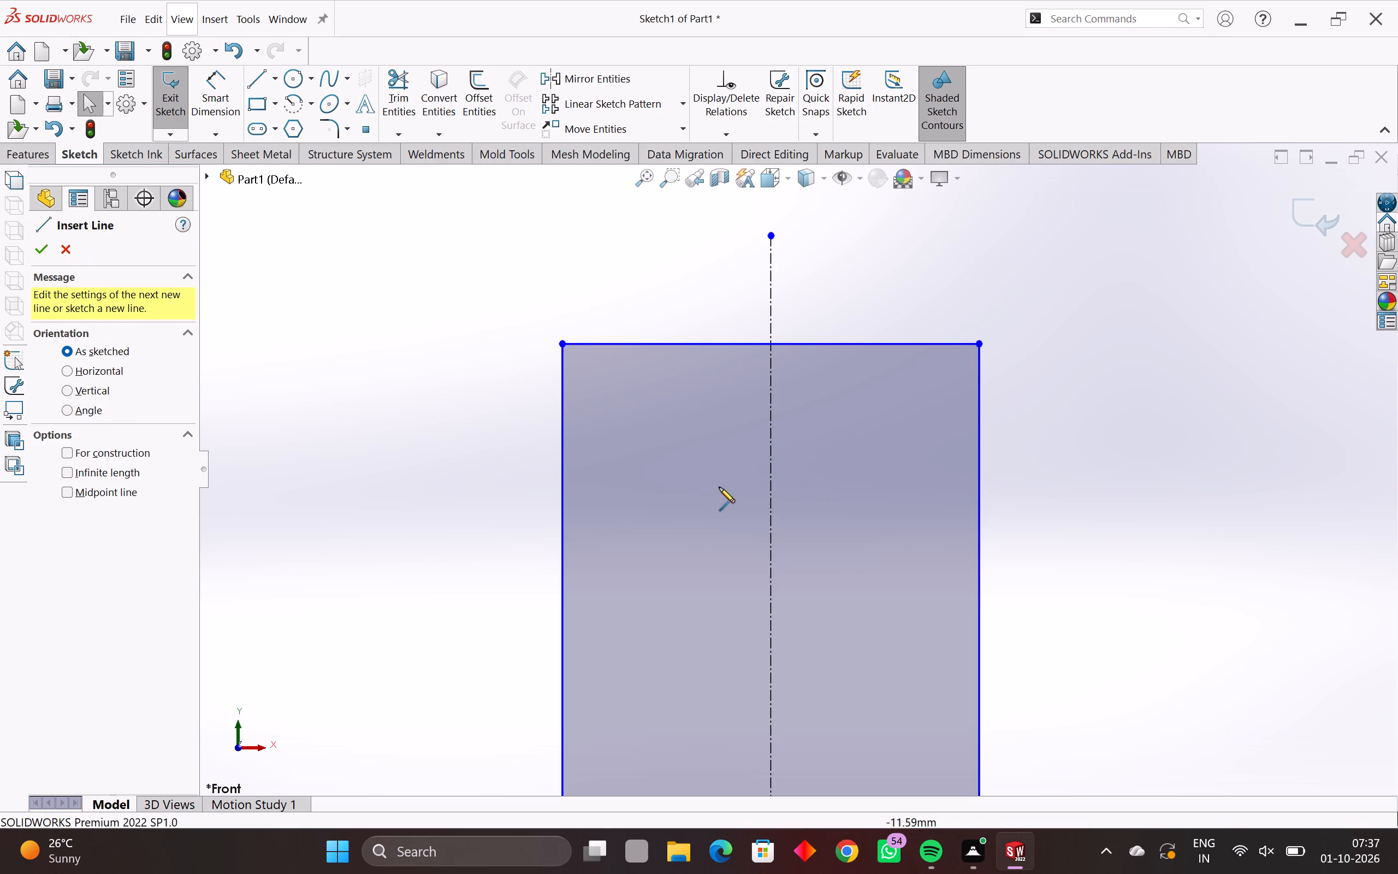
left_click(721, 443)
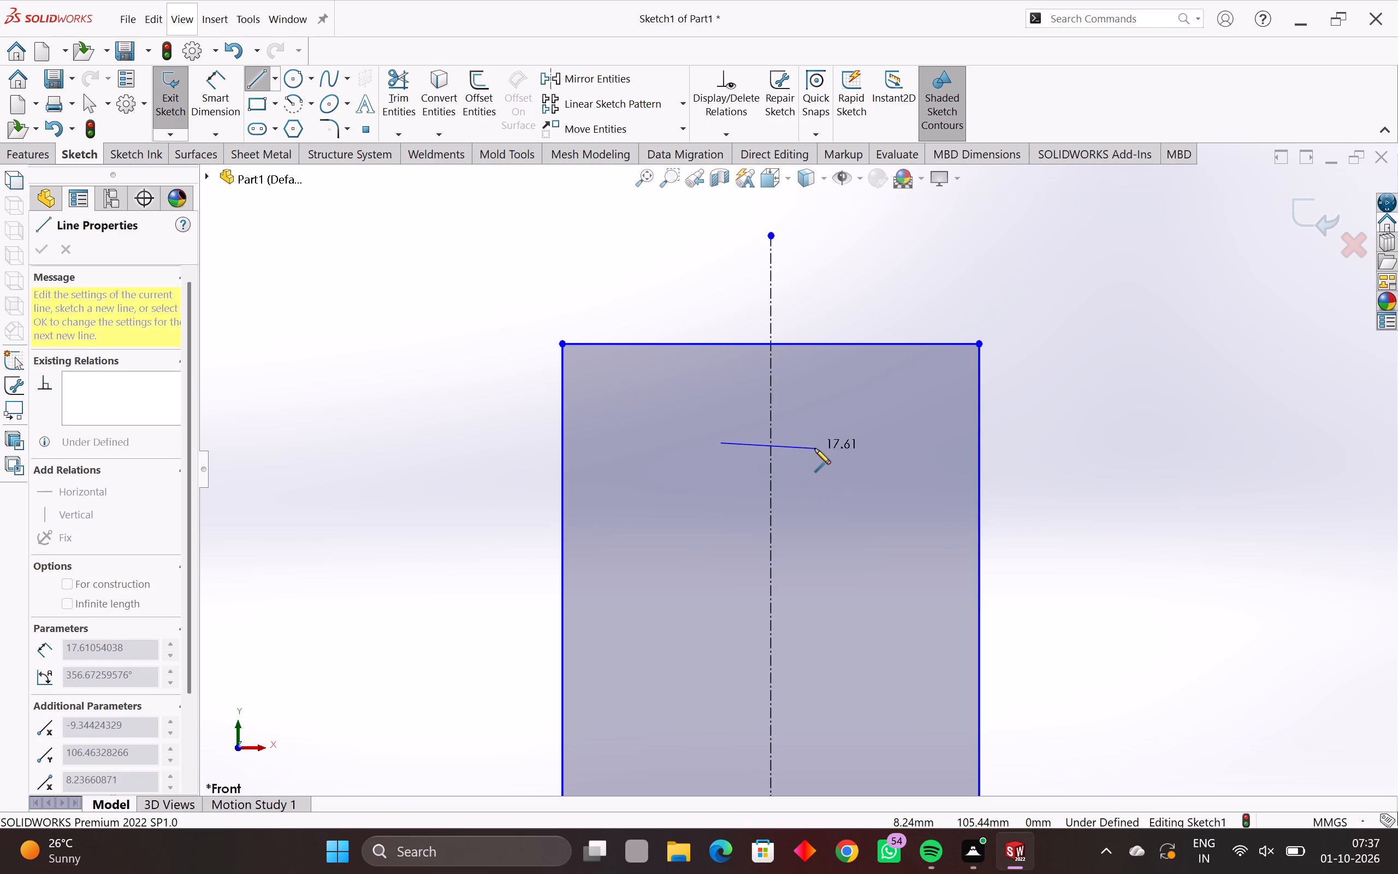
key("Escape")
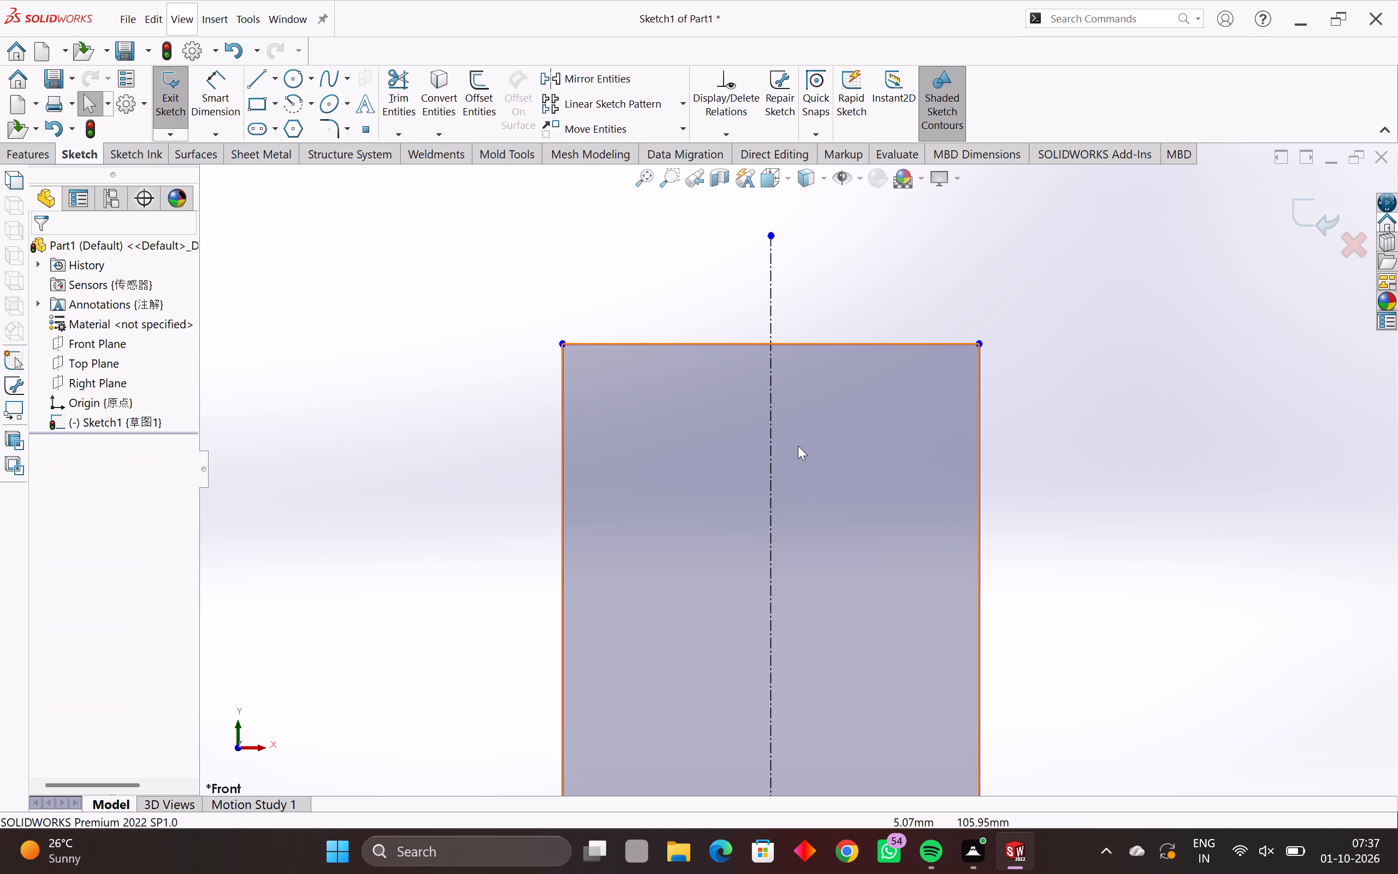
Sketch a horizontal line about 7 mm long across the vertical centerline, just below the profile's top edge.
key("l")
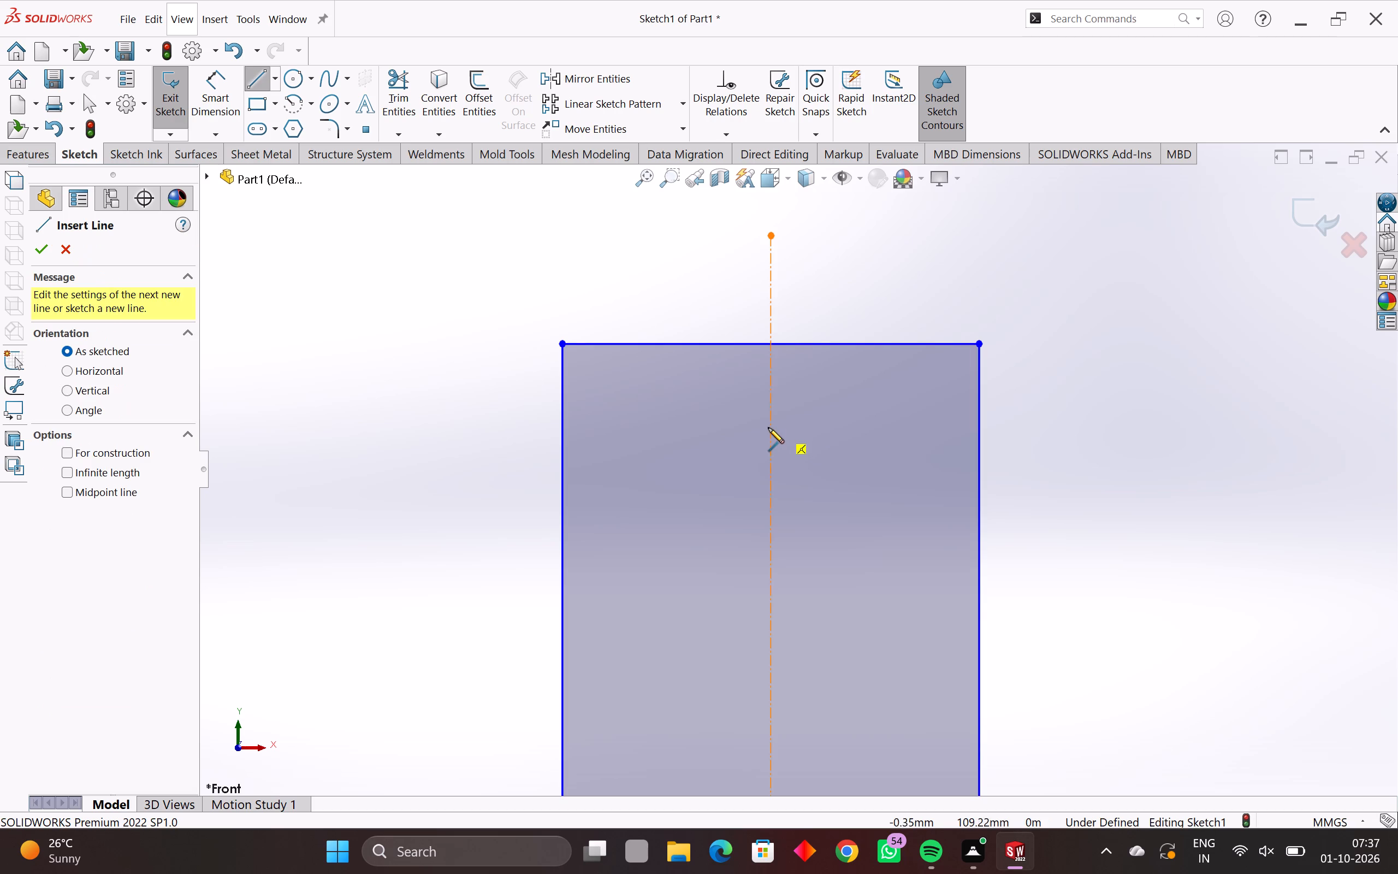
left_click(758, 422)
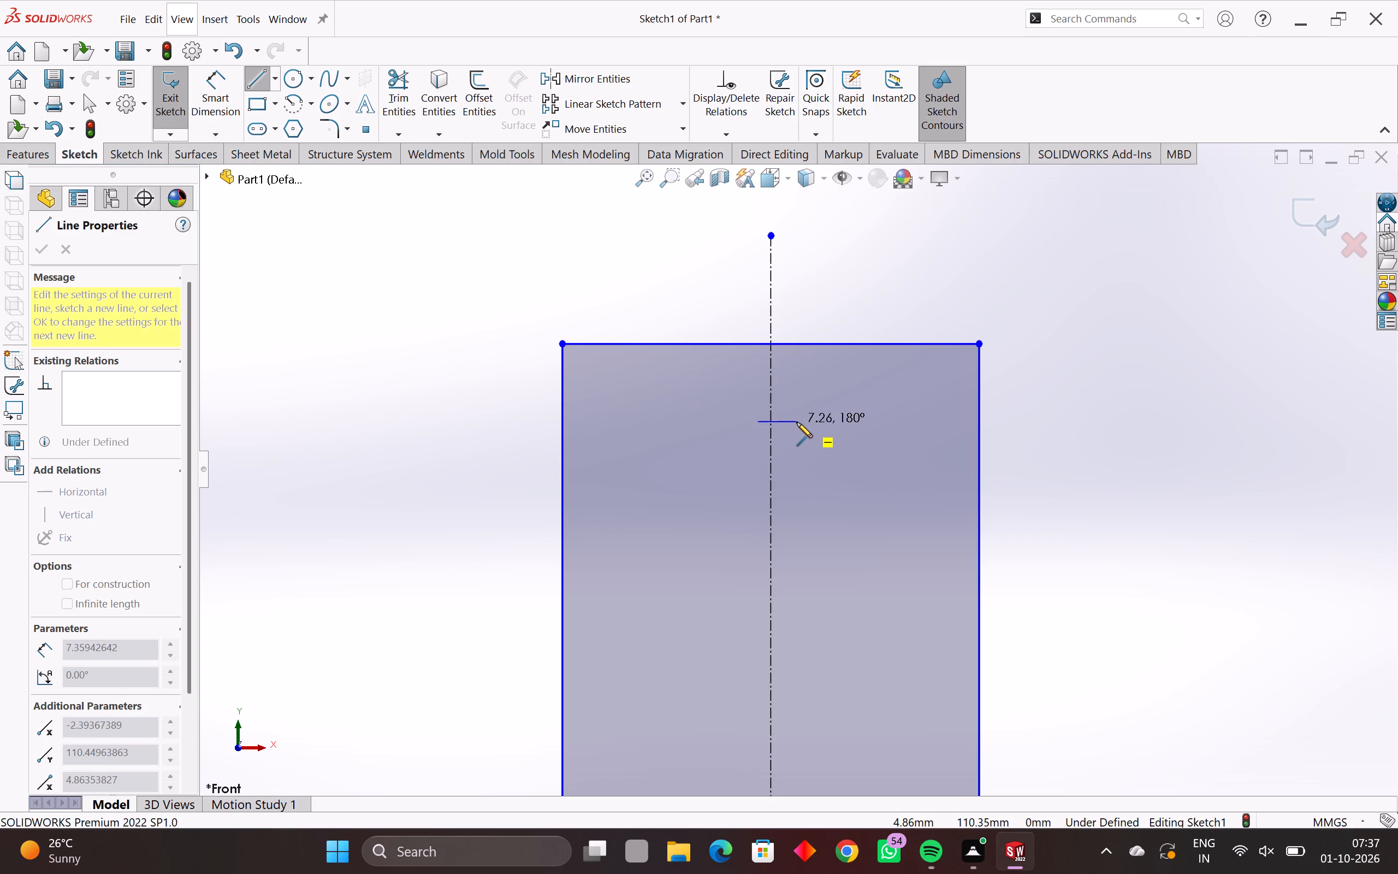
left_click(797, 422)
key("Escape")
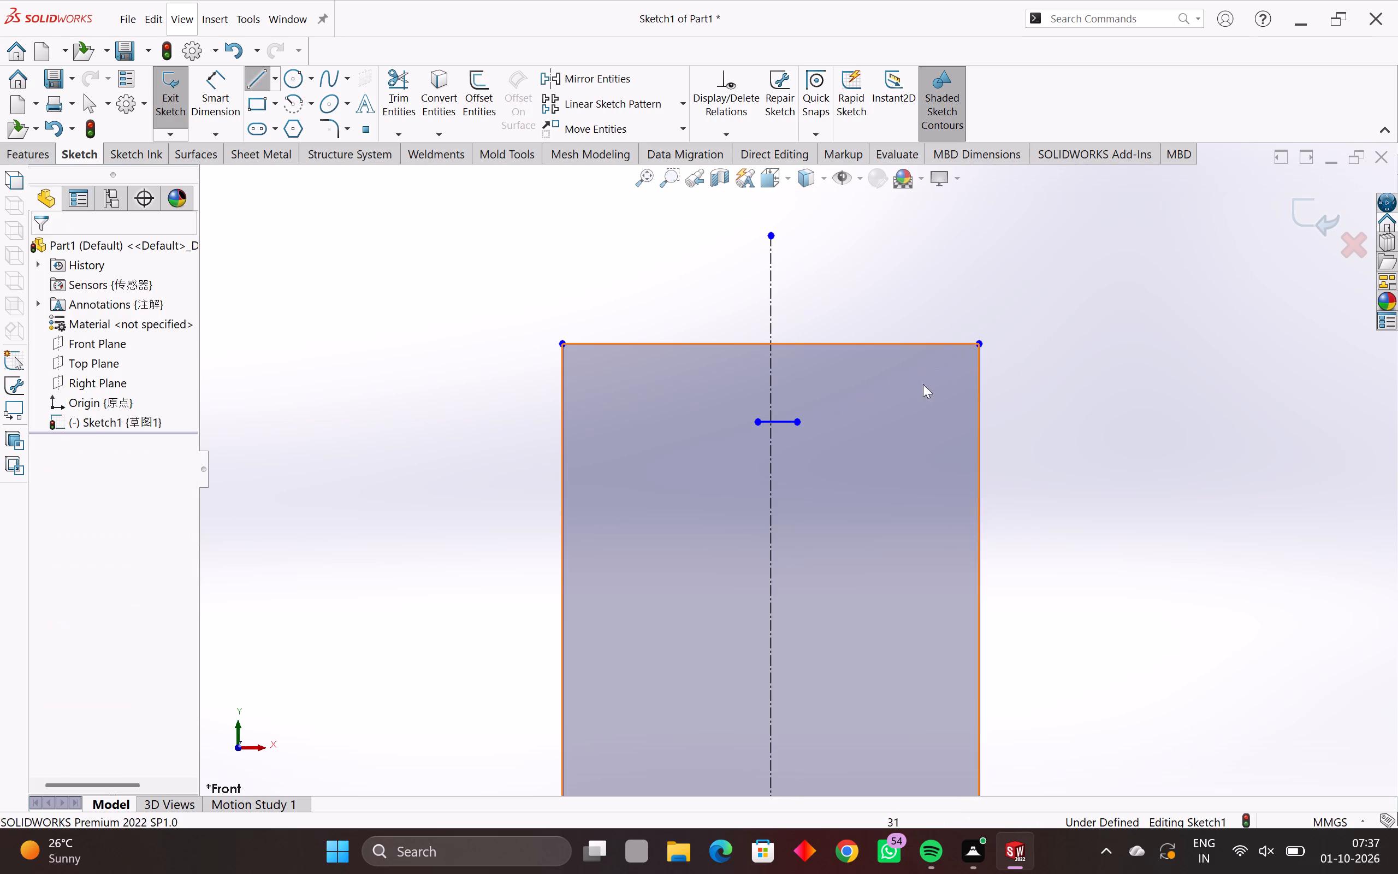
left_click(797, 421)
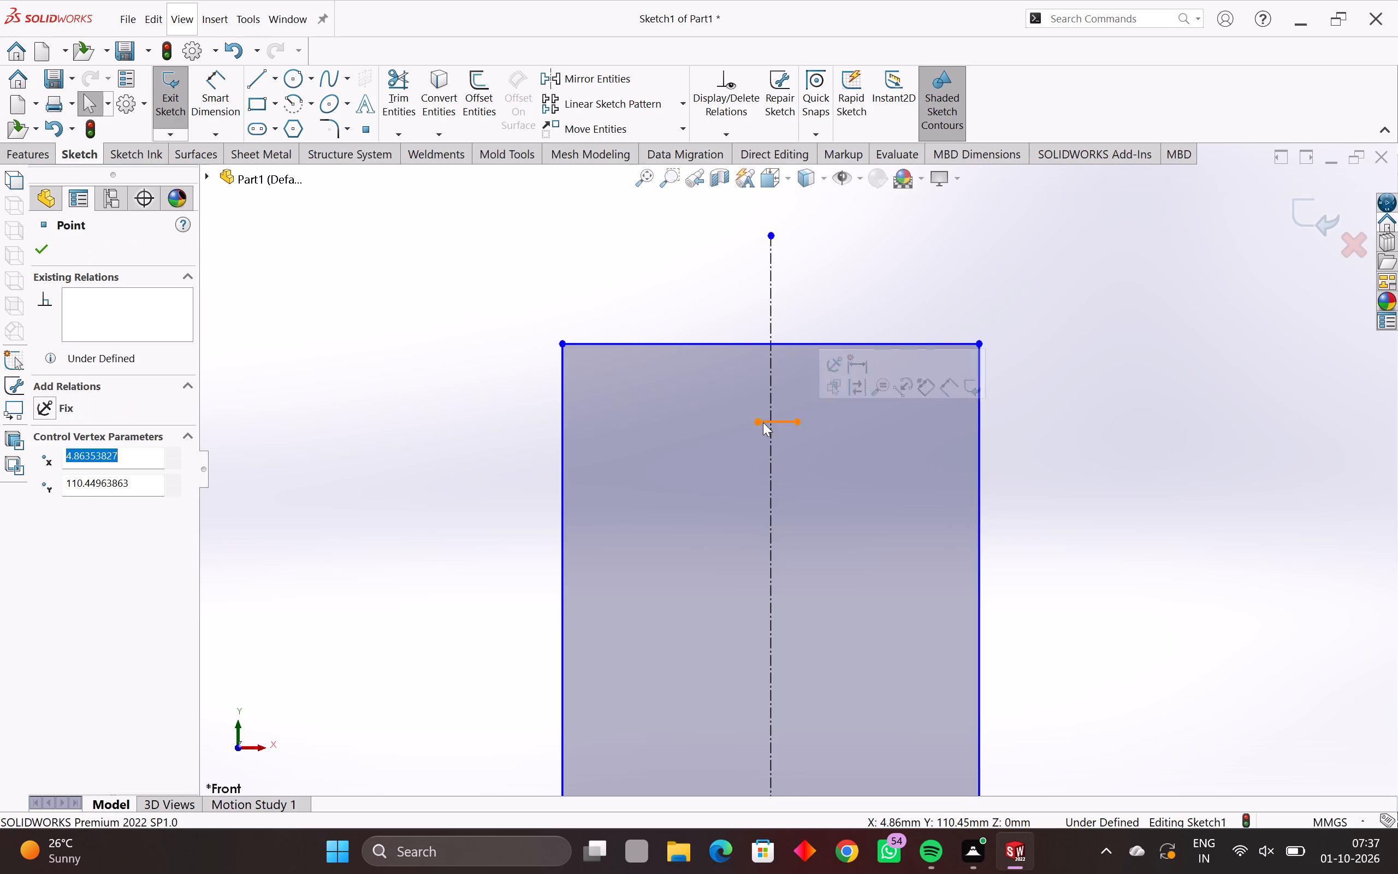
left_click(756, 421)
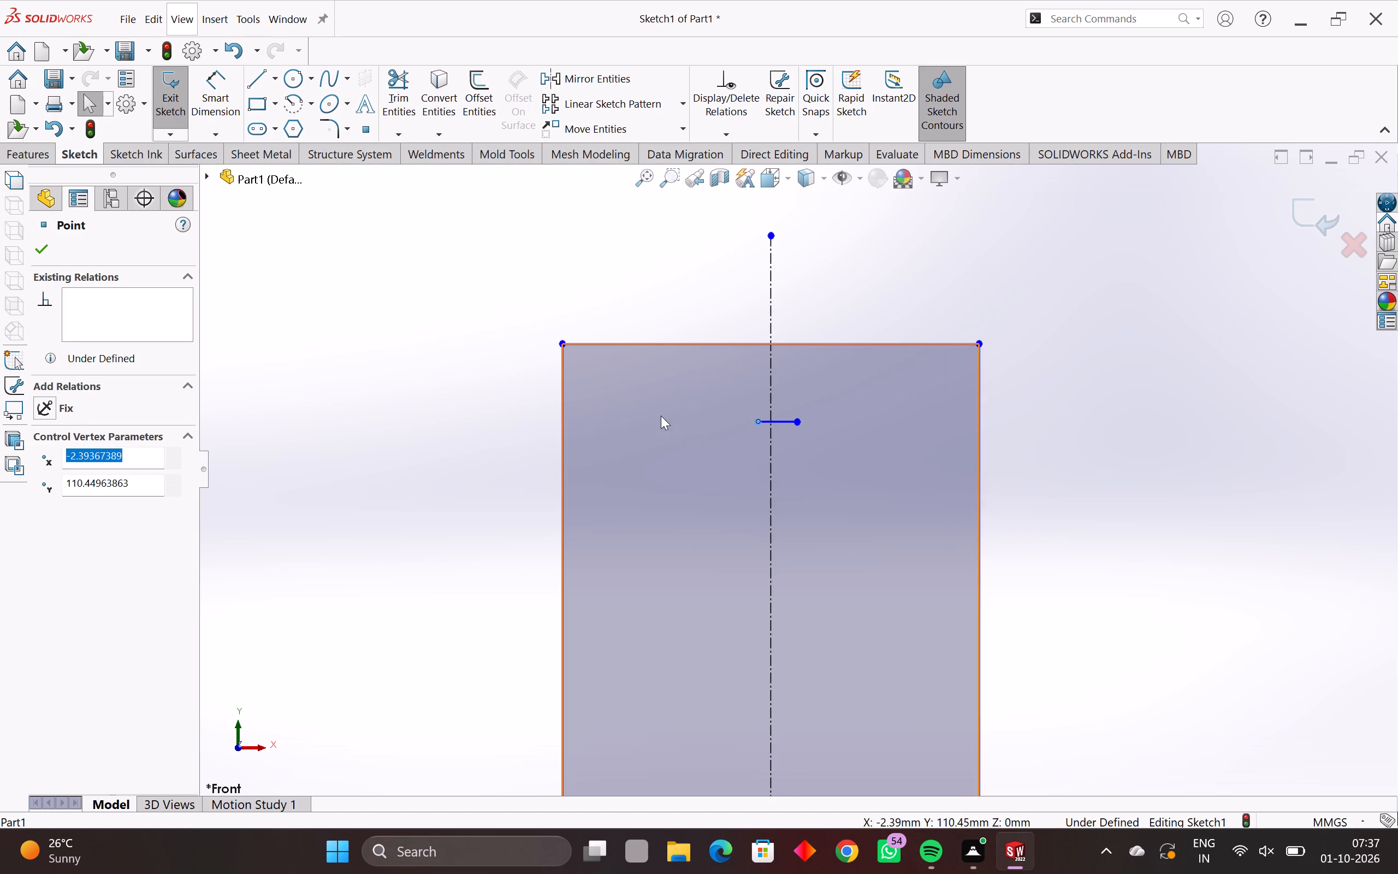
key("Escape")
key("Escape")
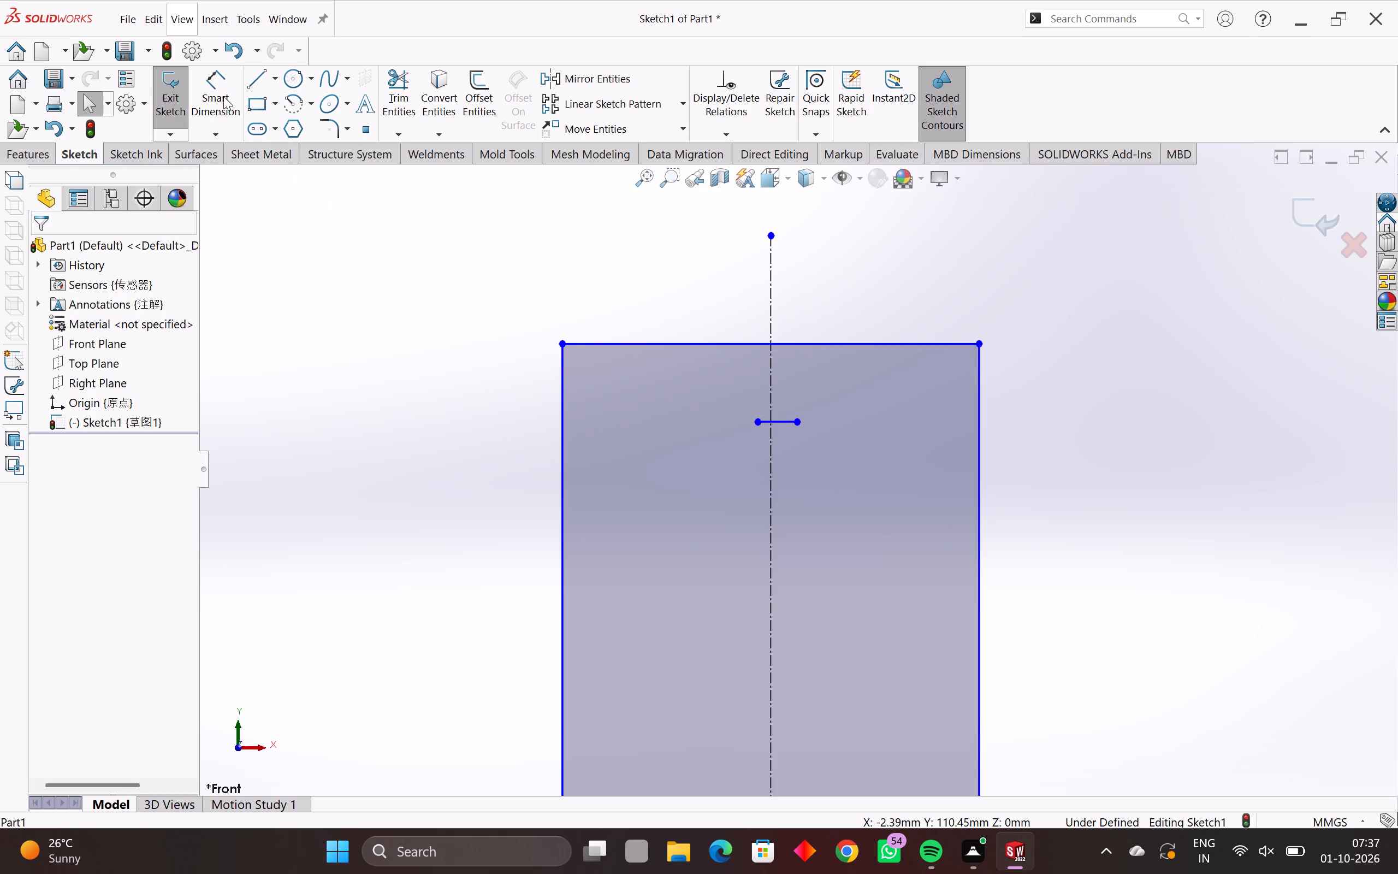
Dimension the short horizontal line between its two endpoints and set its length to 5 mm.
left_click(223, 96)
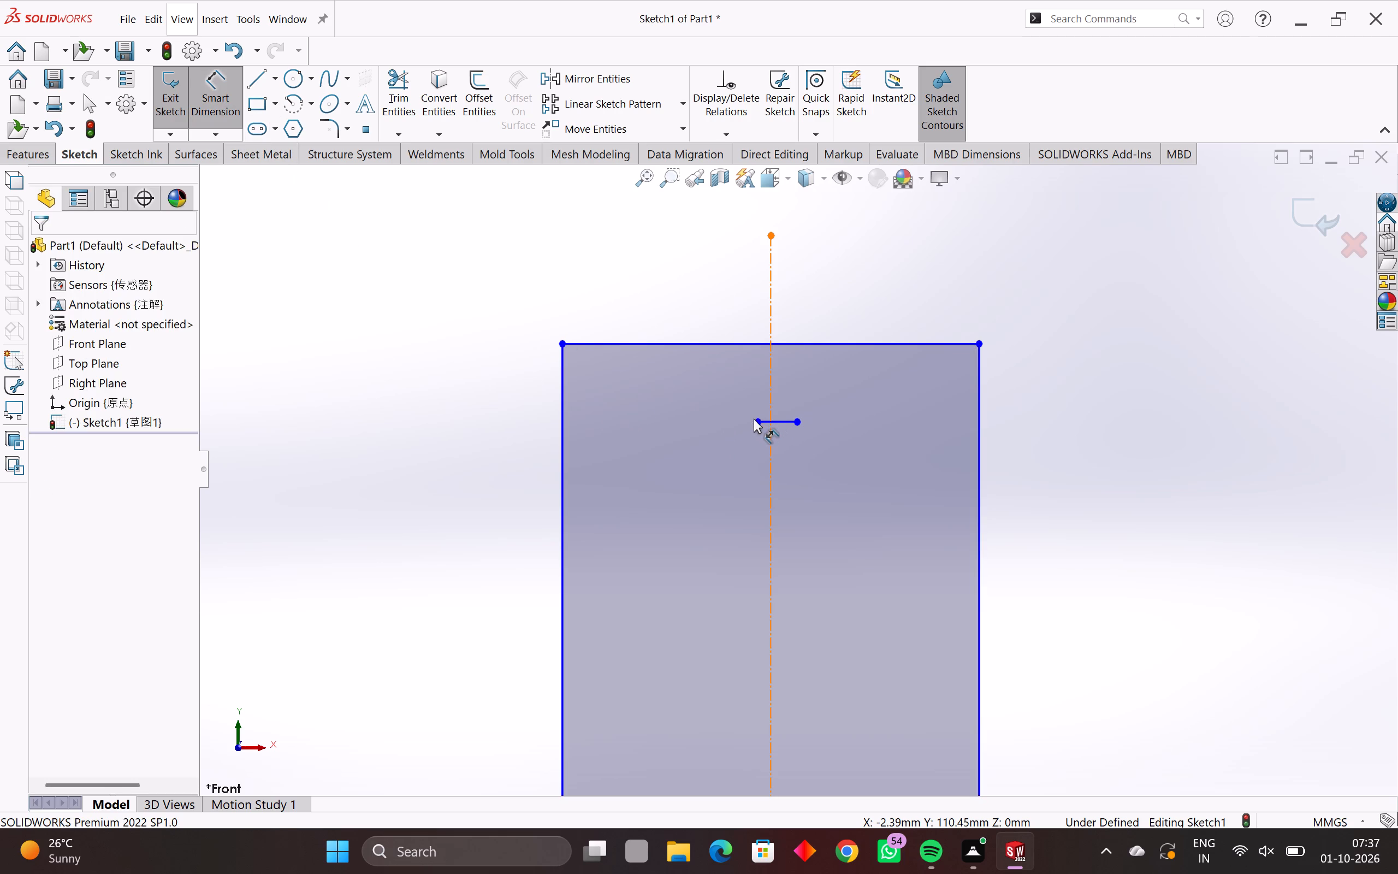
left_click(757, 420)
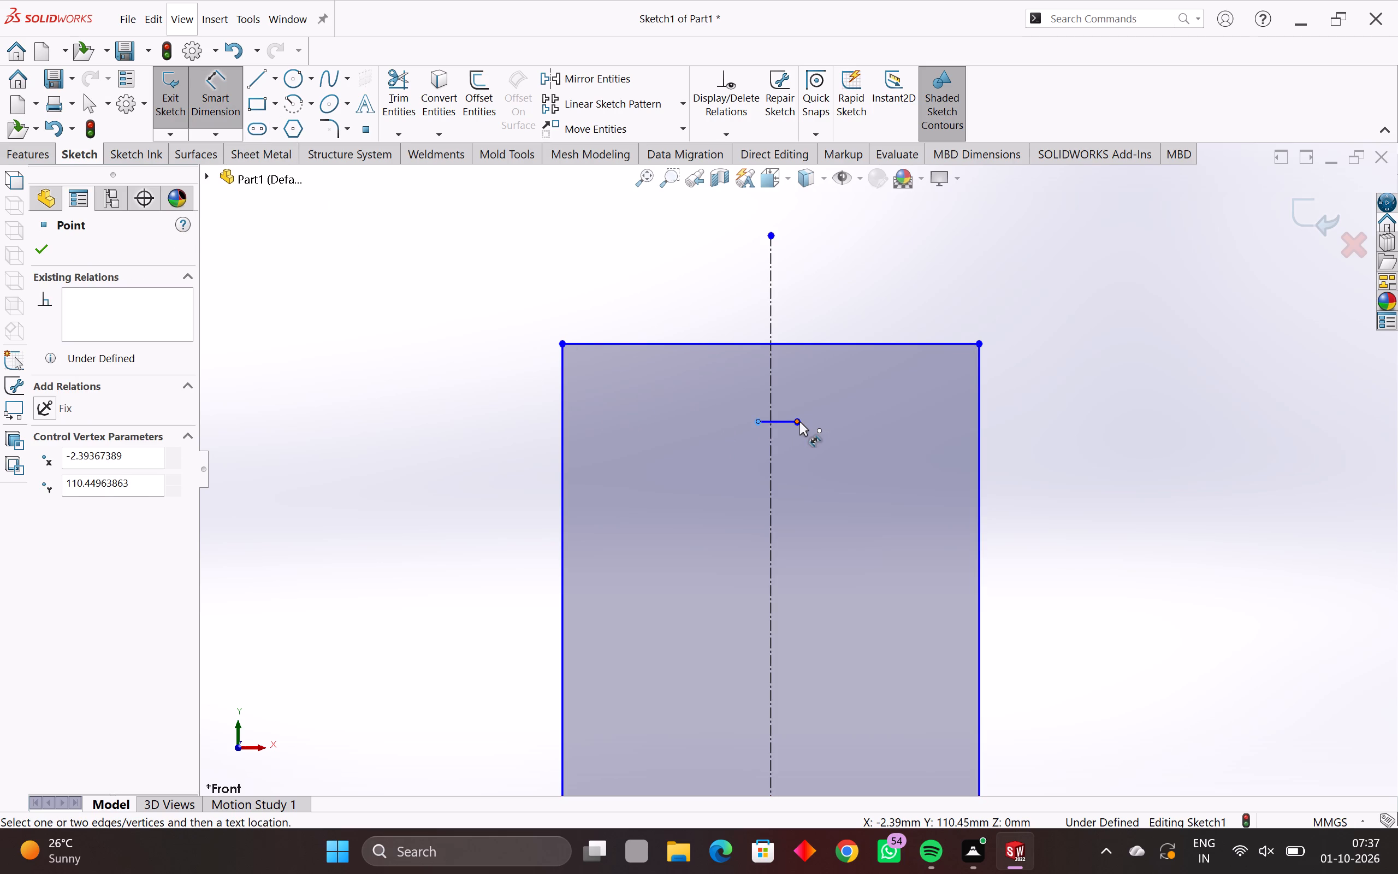
left_click(797, 421)
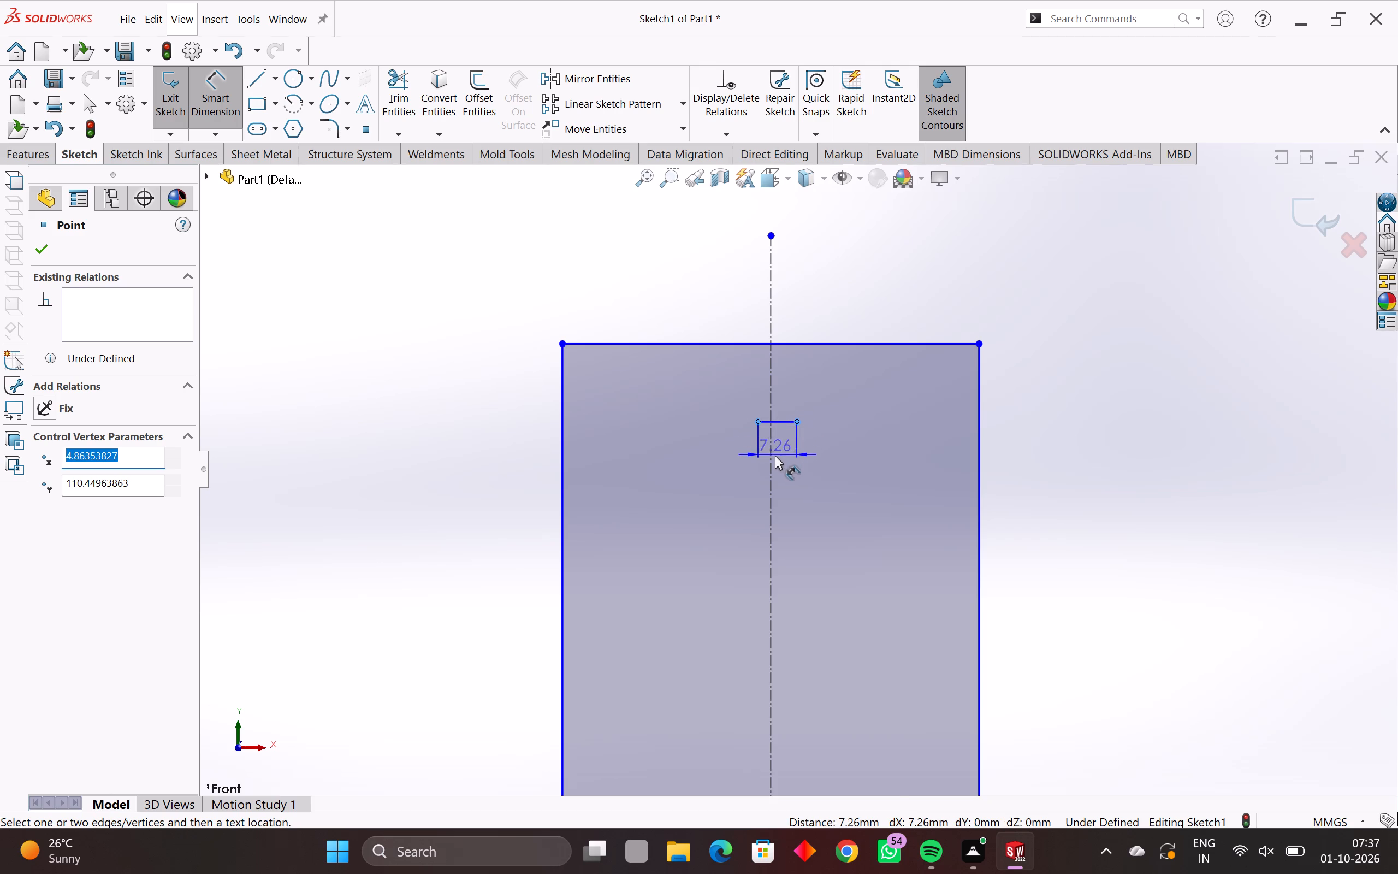
left_click(728, 458)
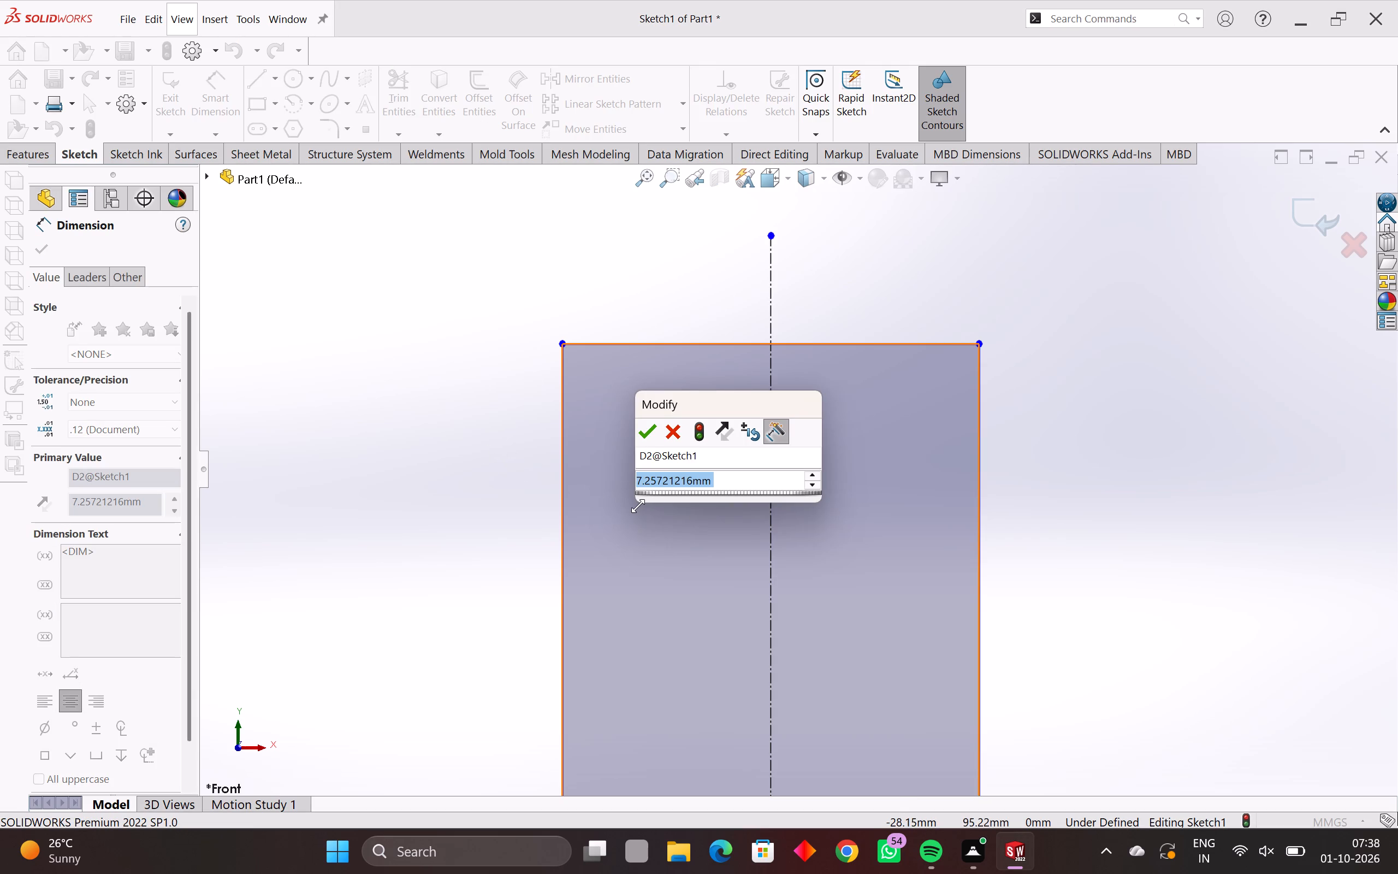
key("5")
key("Return")
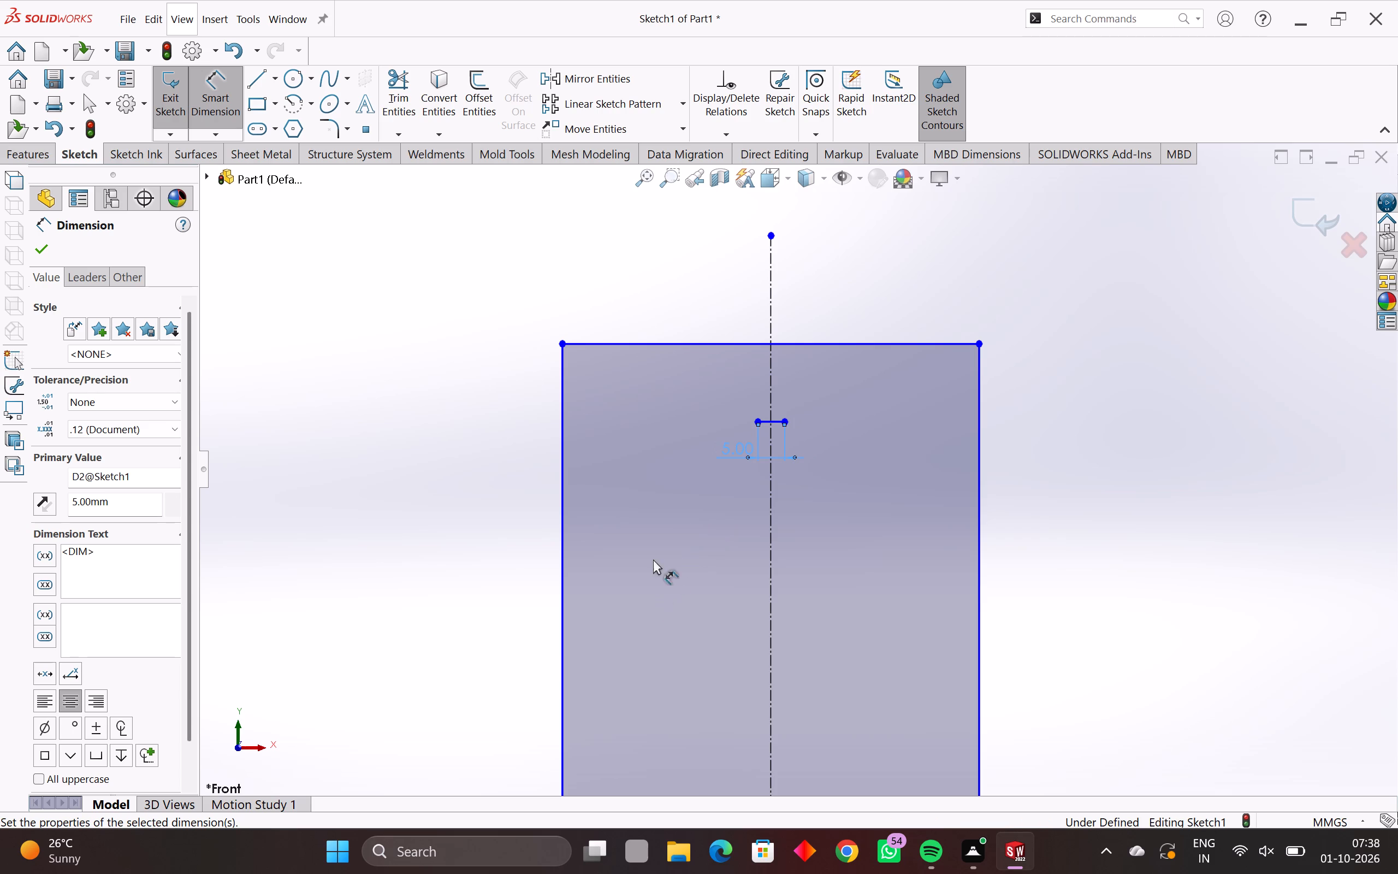
scroll(802, 404, "up", 2)
scroll(761, 432, "up", 4)
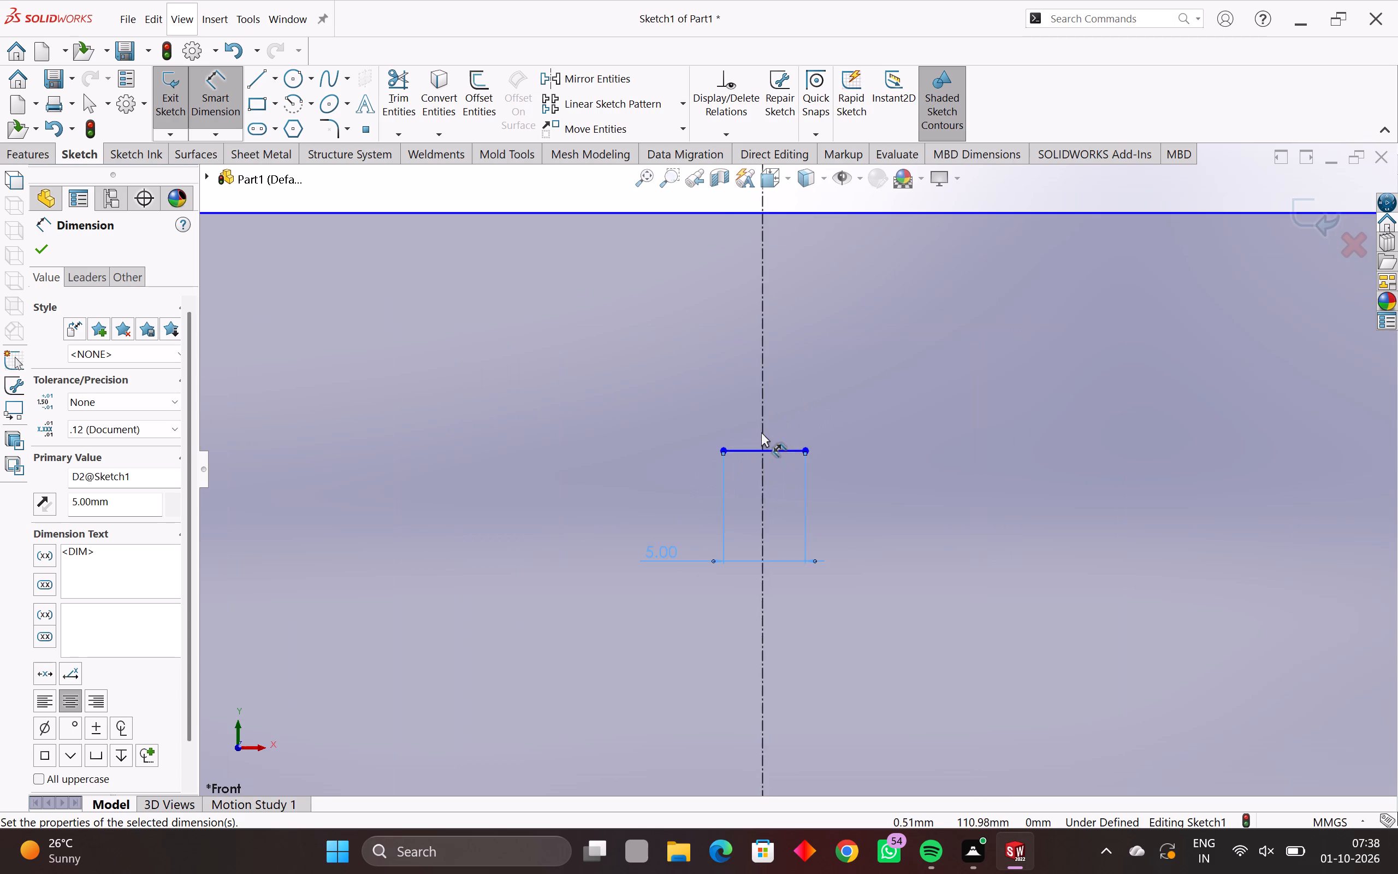
scroll(761, 432, "up", 3)
key("Escape")
key("Escape")
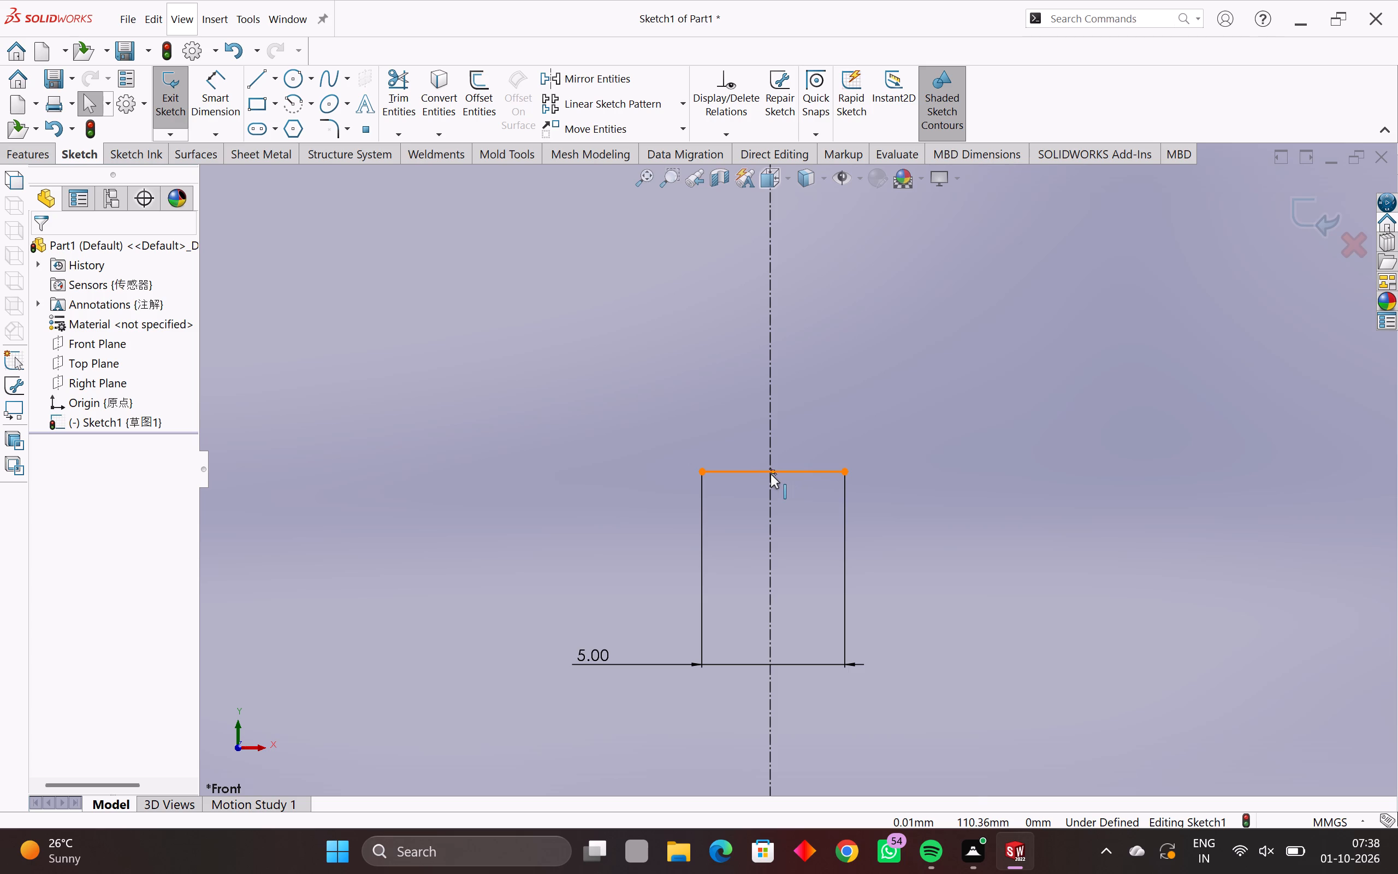
key("Escape")
key("Escape")
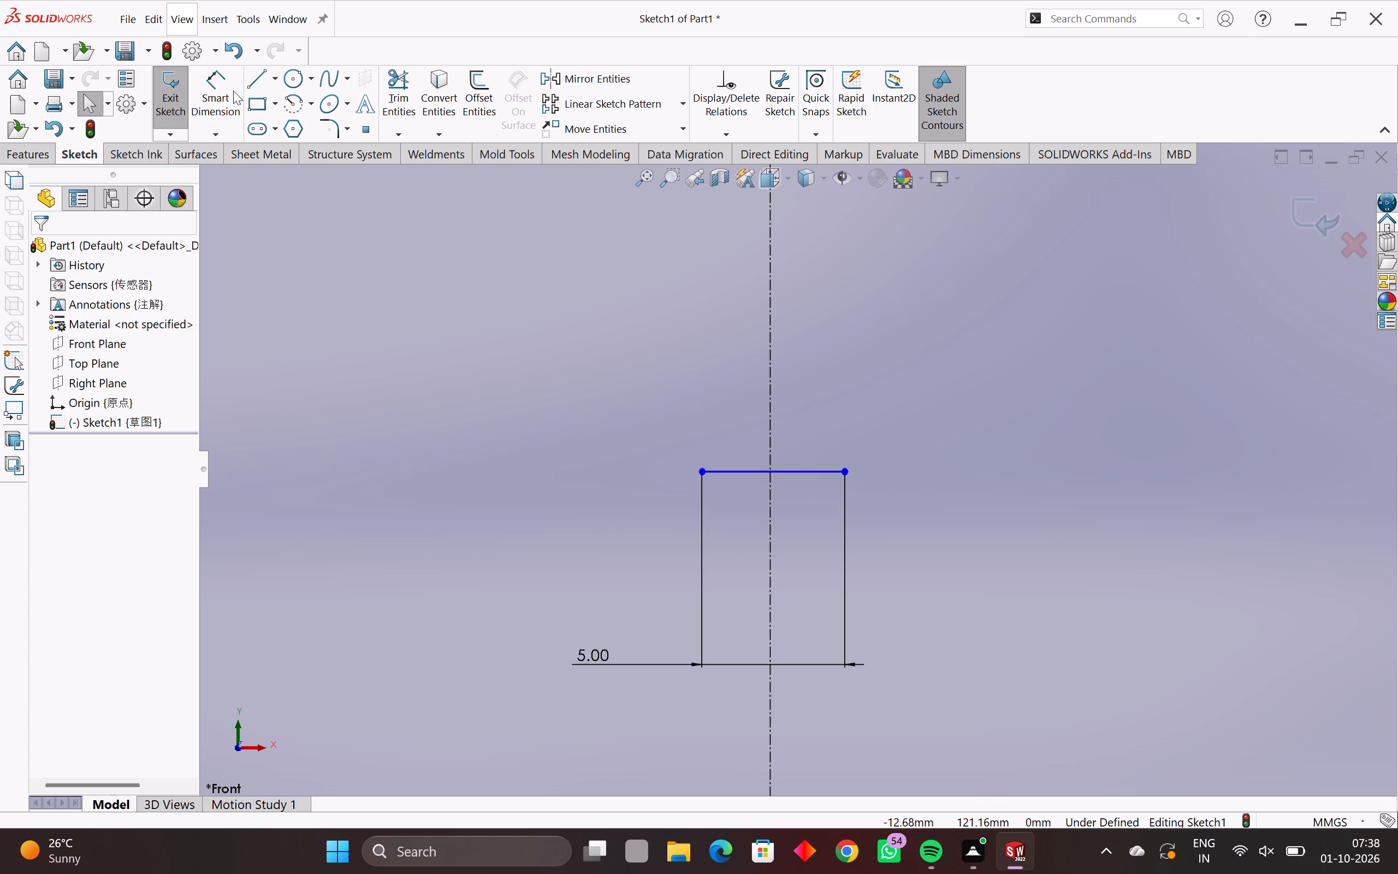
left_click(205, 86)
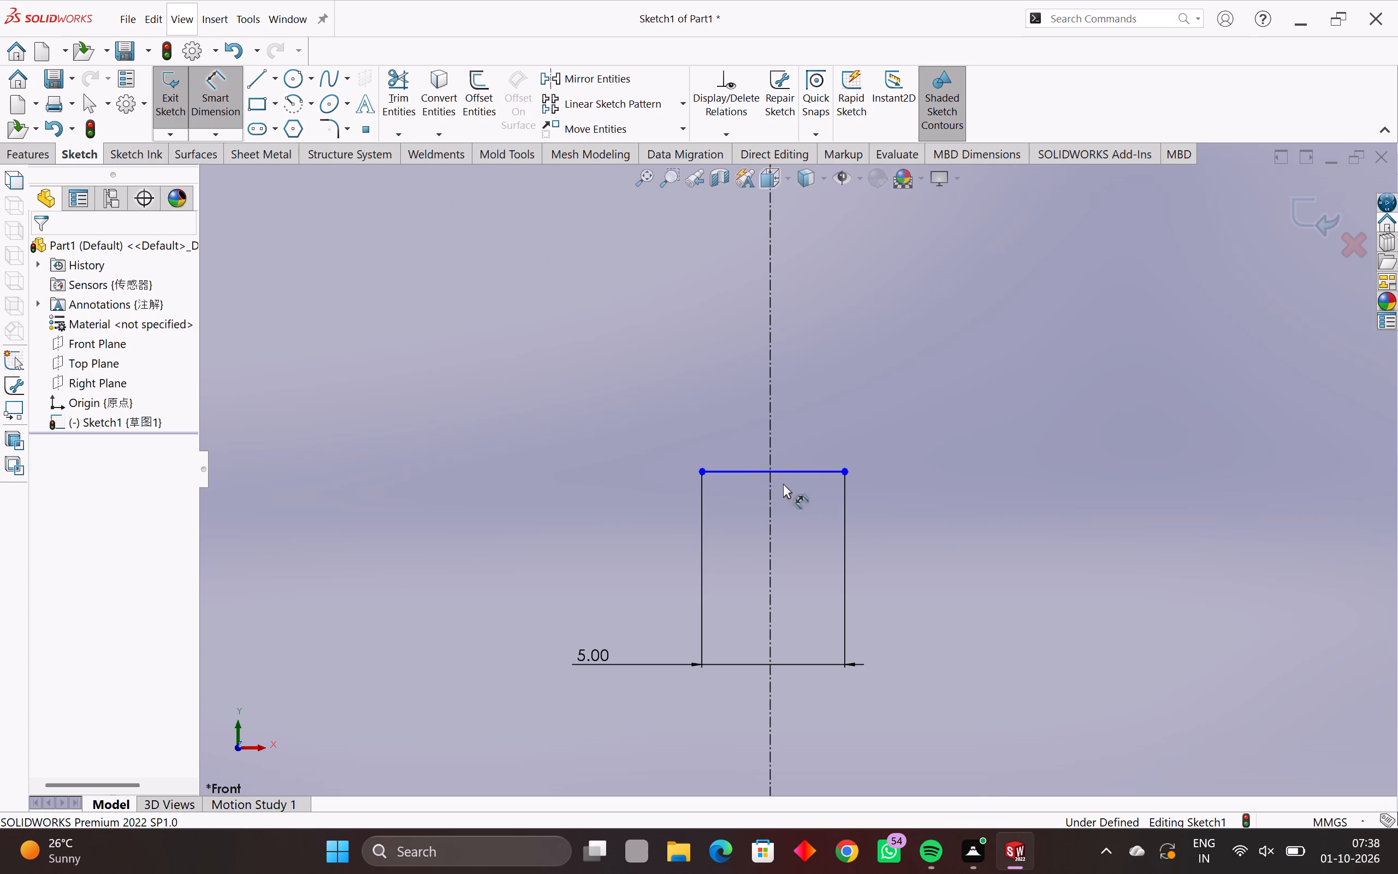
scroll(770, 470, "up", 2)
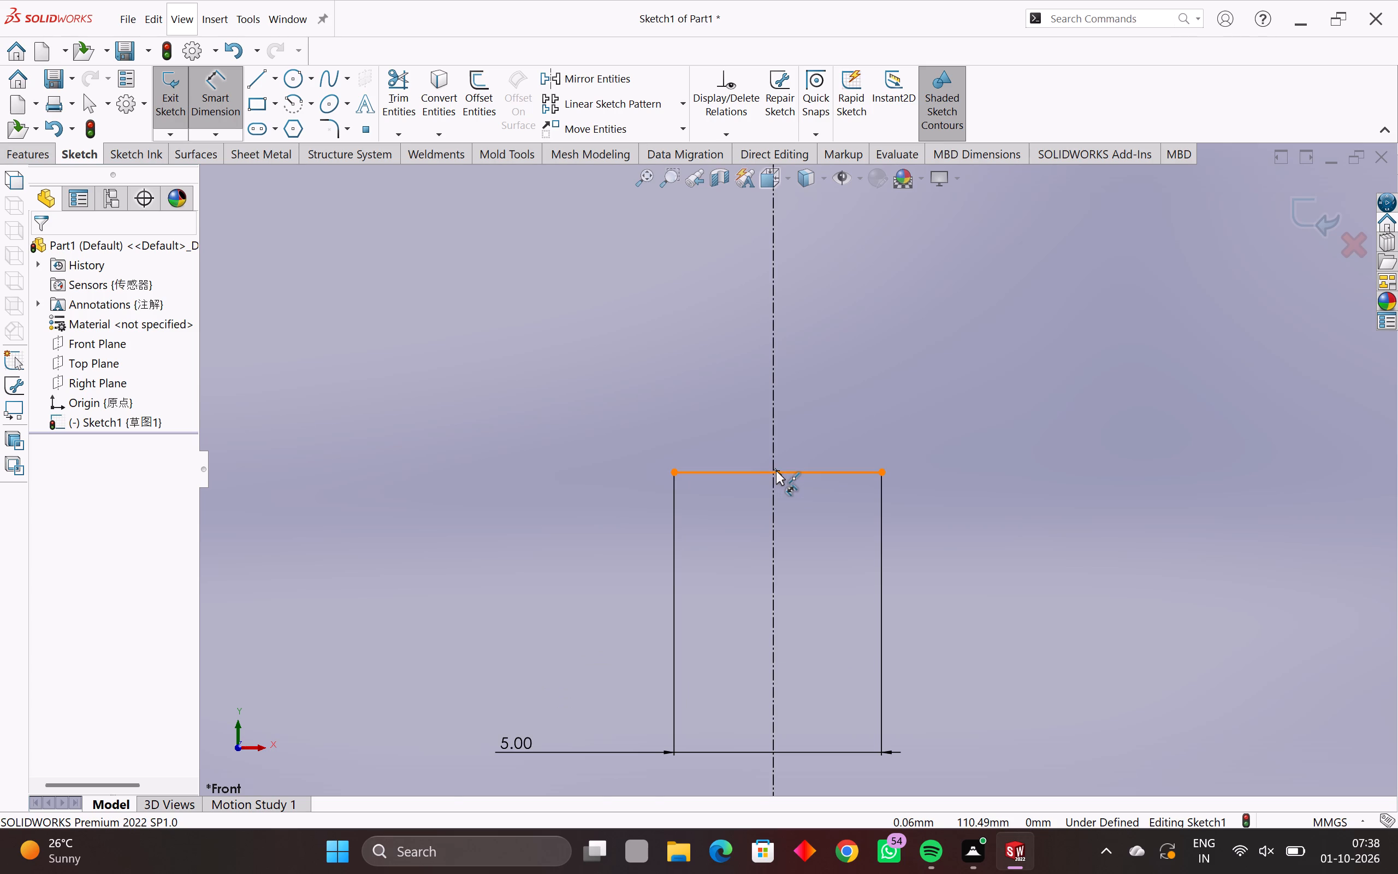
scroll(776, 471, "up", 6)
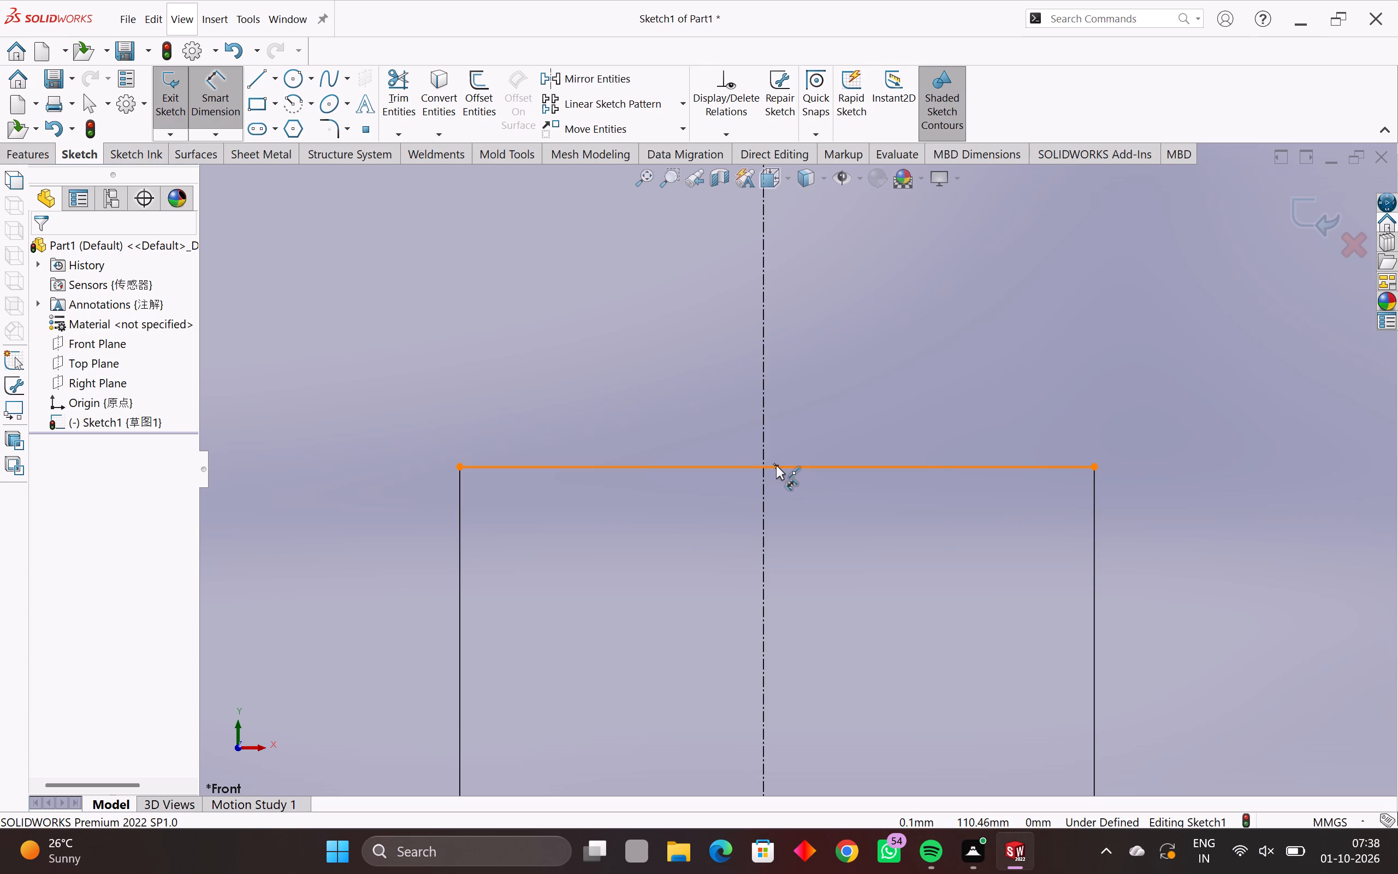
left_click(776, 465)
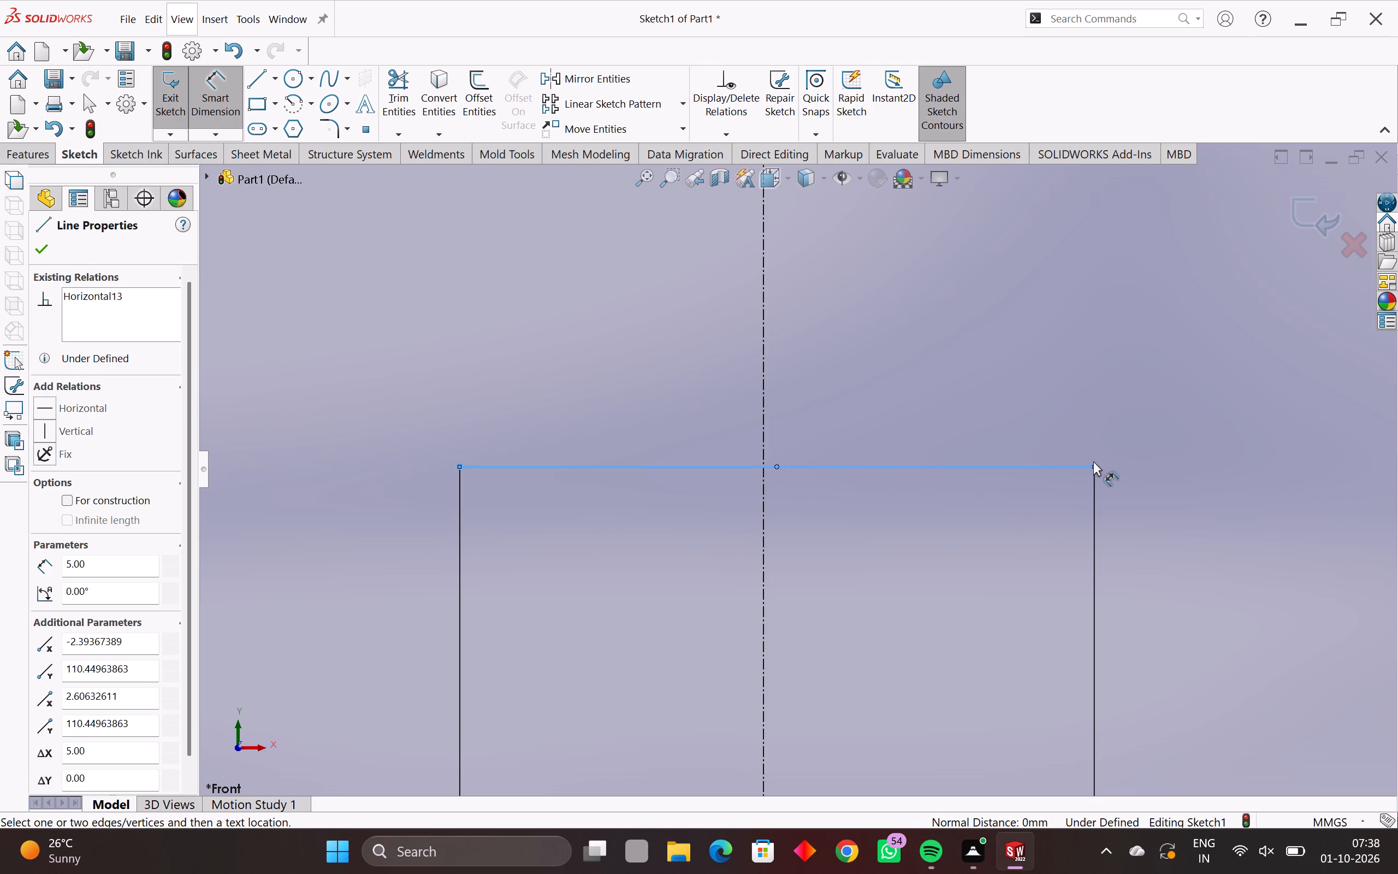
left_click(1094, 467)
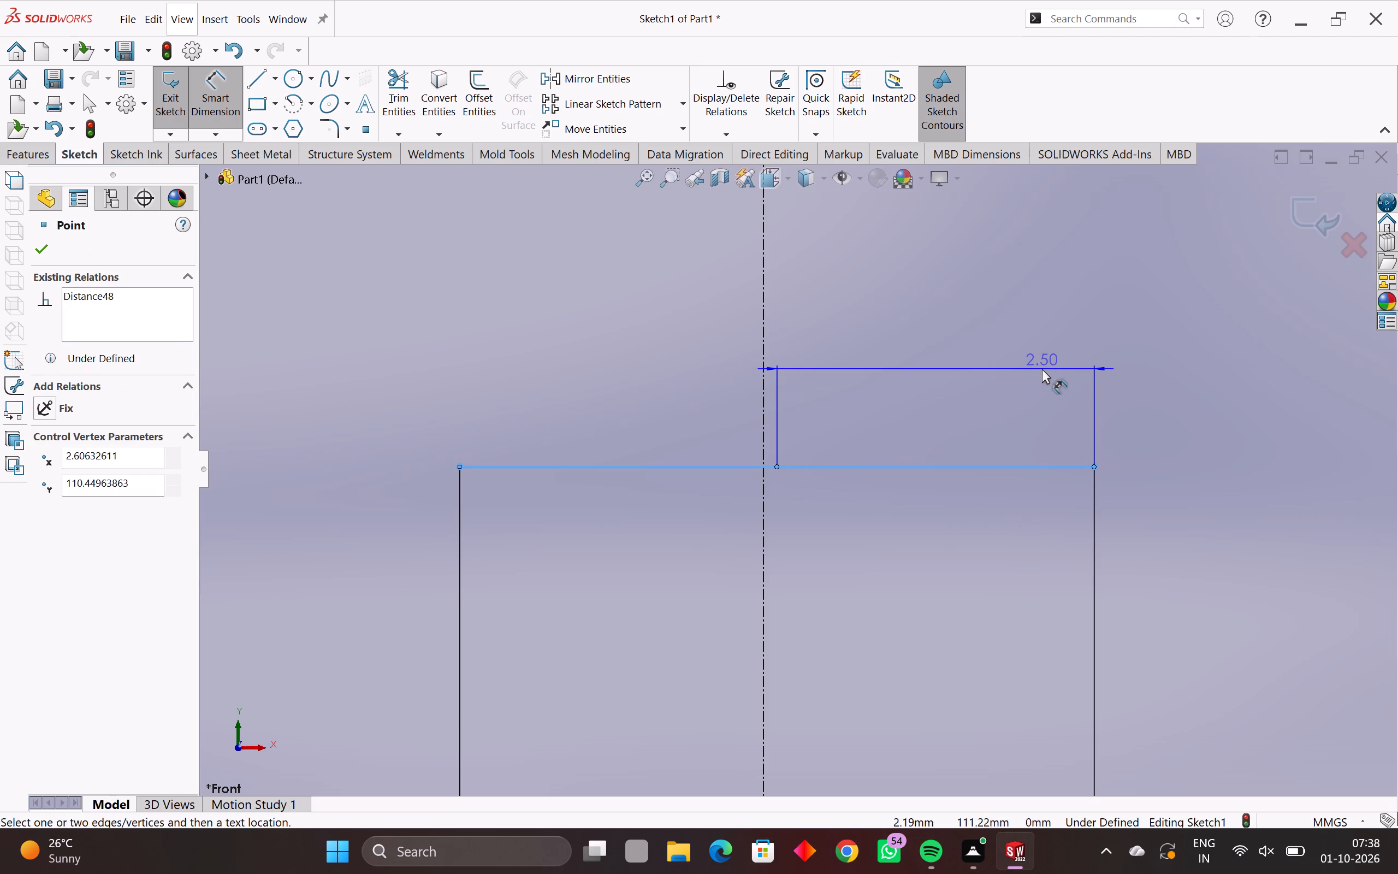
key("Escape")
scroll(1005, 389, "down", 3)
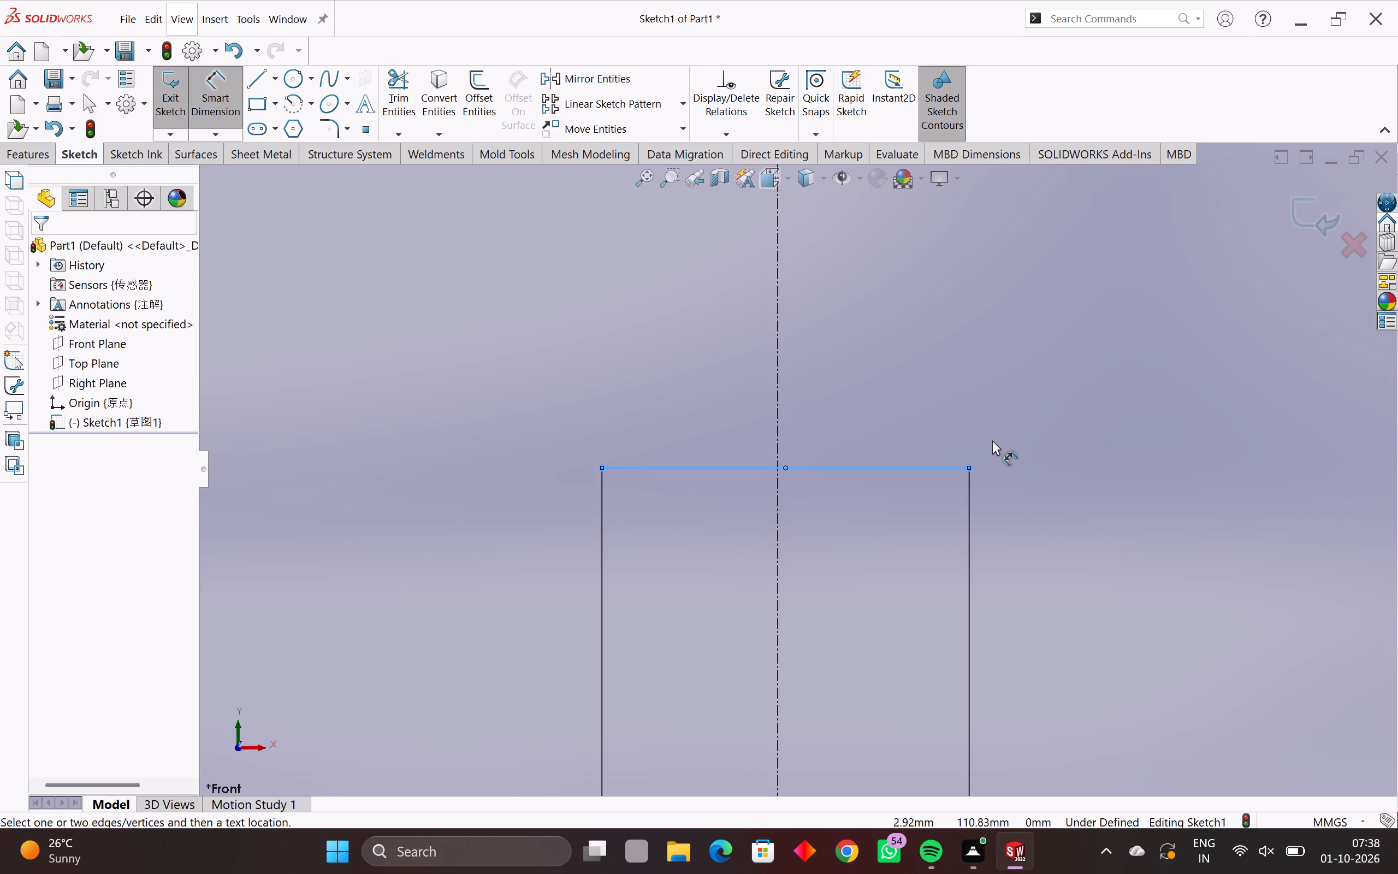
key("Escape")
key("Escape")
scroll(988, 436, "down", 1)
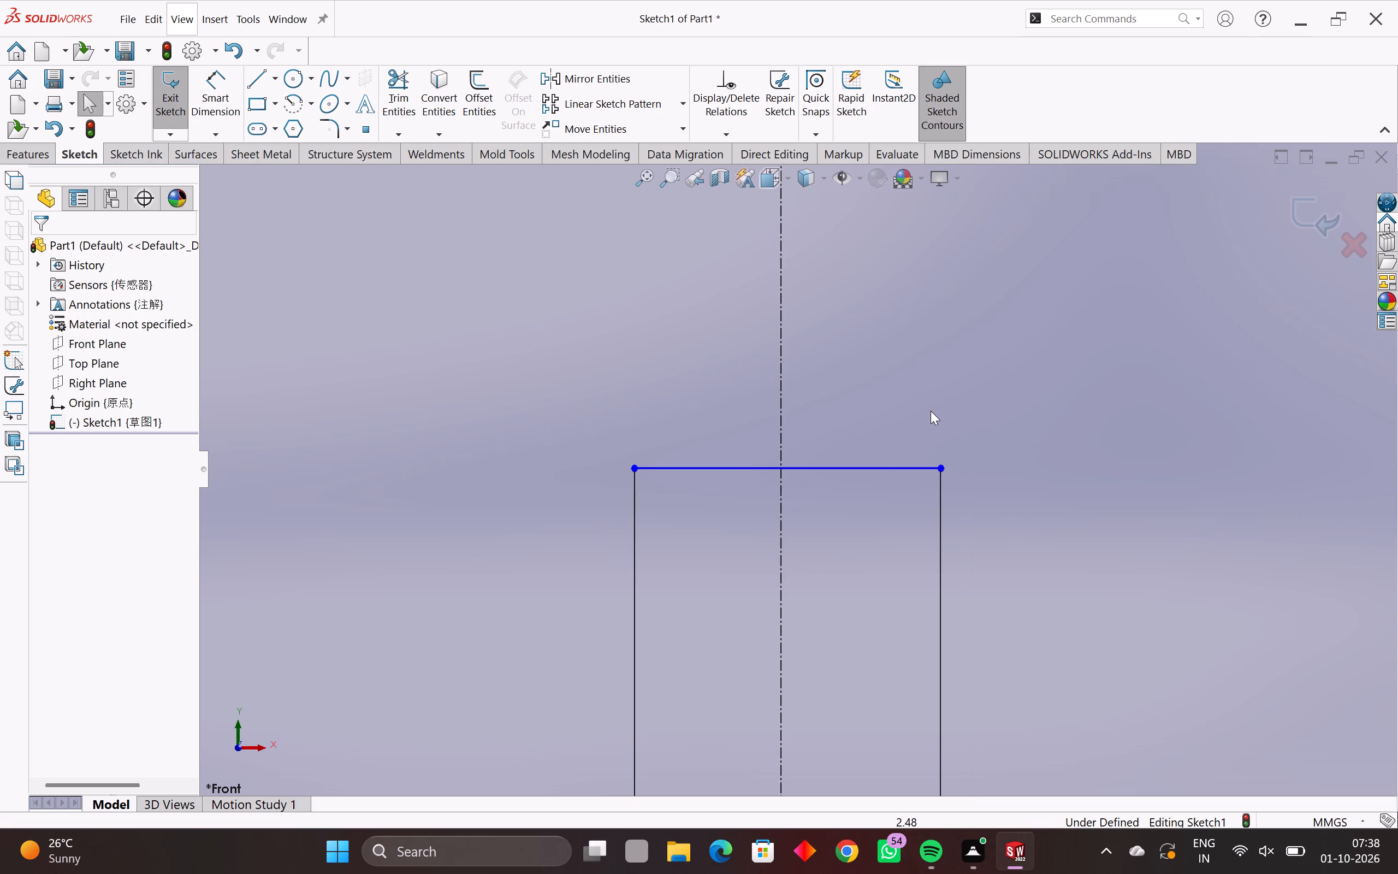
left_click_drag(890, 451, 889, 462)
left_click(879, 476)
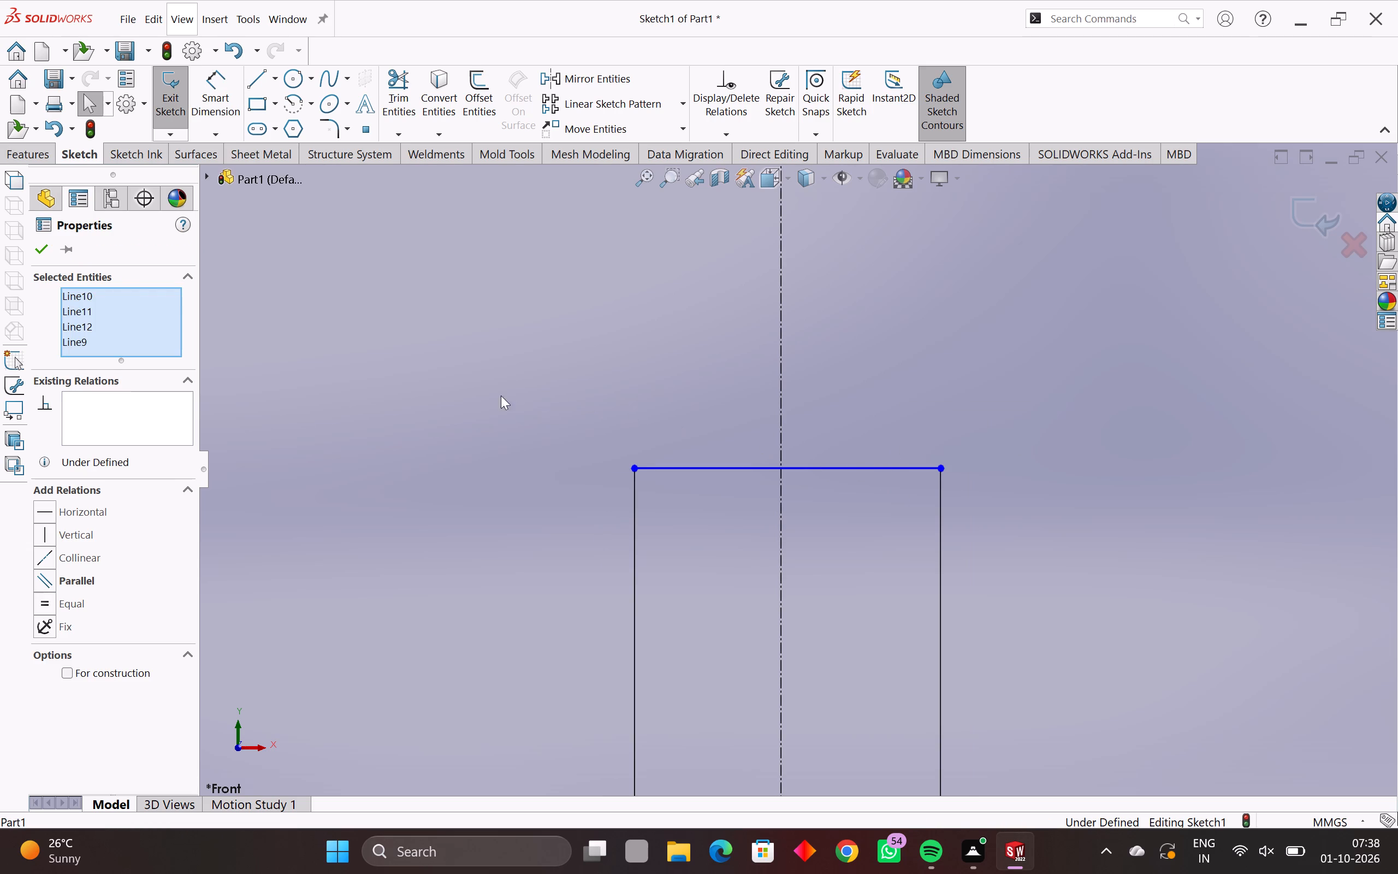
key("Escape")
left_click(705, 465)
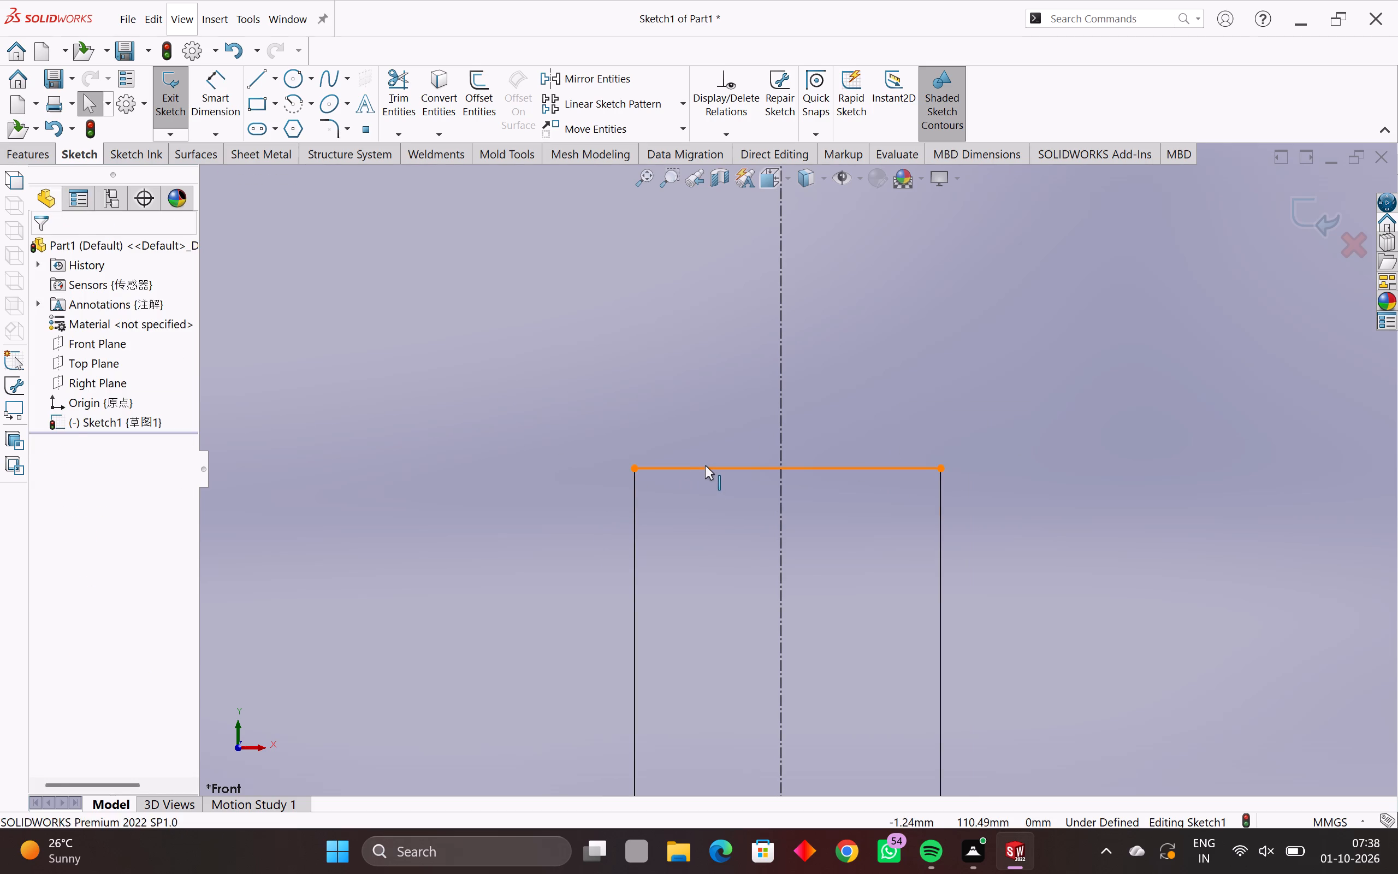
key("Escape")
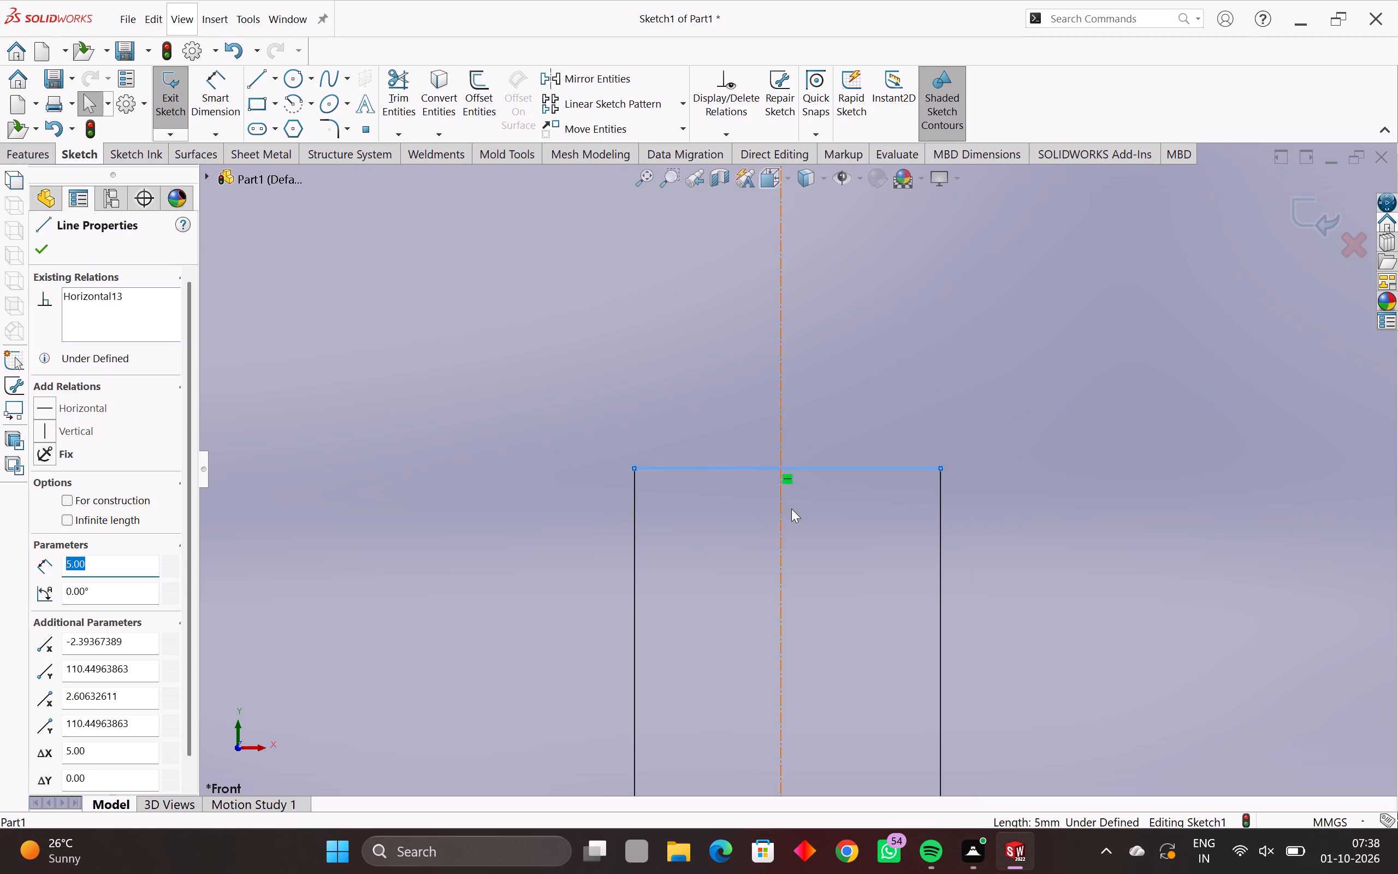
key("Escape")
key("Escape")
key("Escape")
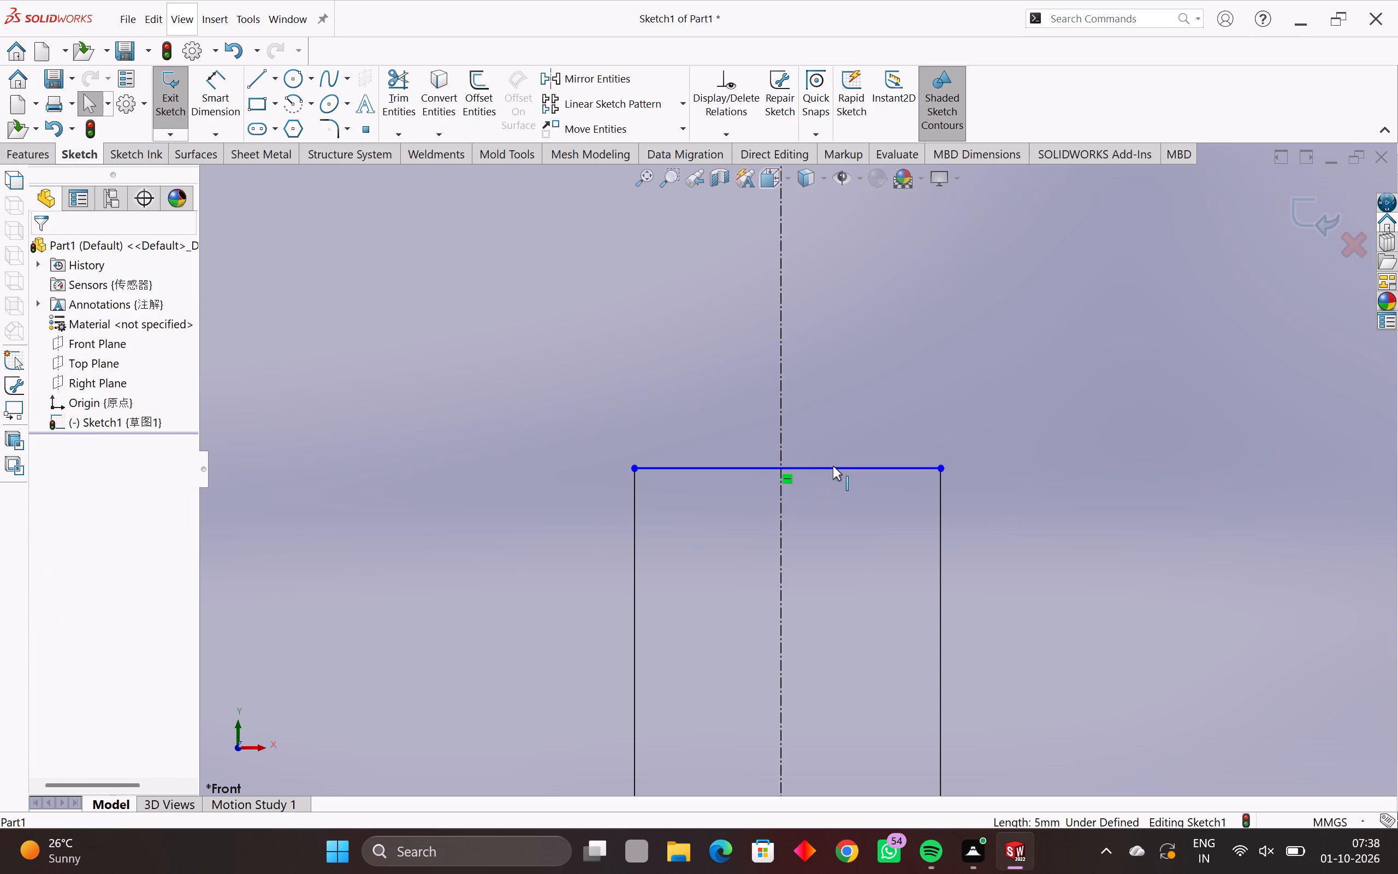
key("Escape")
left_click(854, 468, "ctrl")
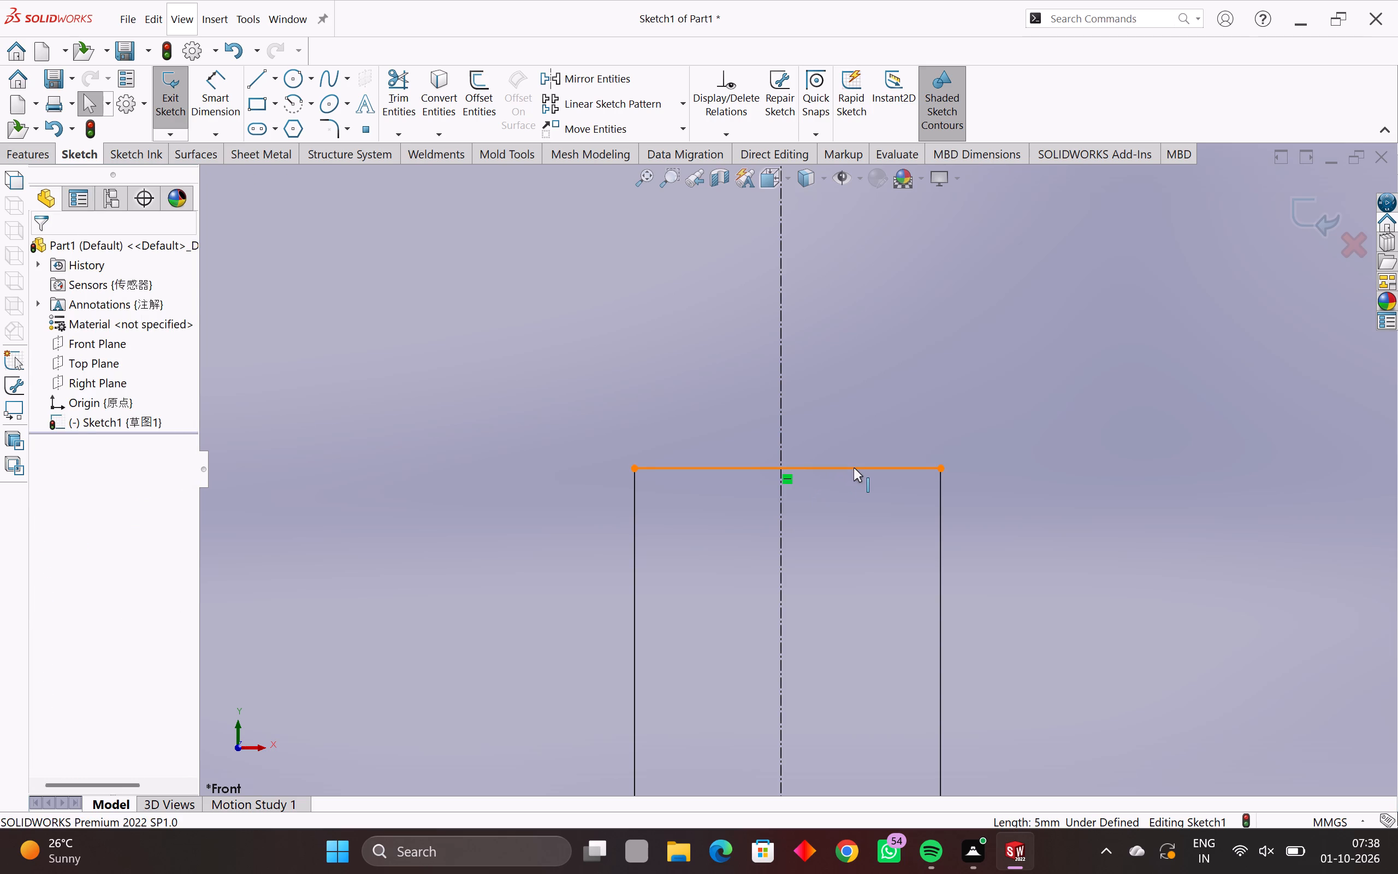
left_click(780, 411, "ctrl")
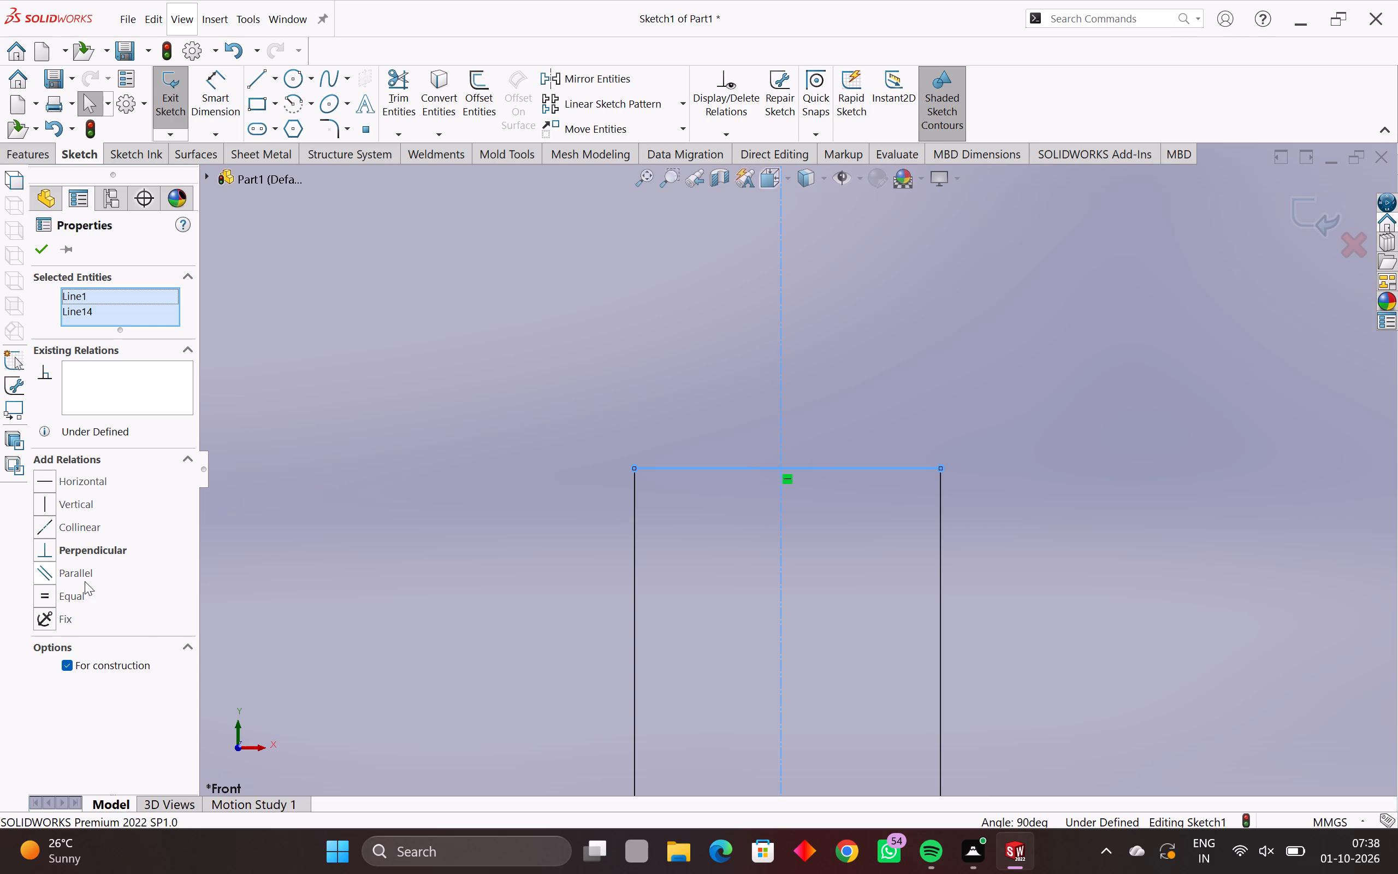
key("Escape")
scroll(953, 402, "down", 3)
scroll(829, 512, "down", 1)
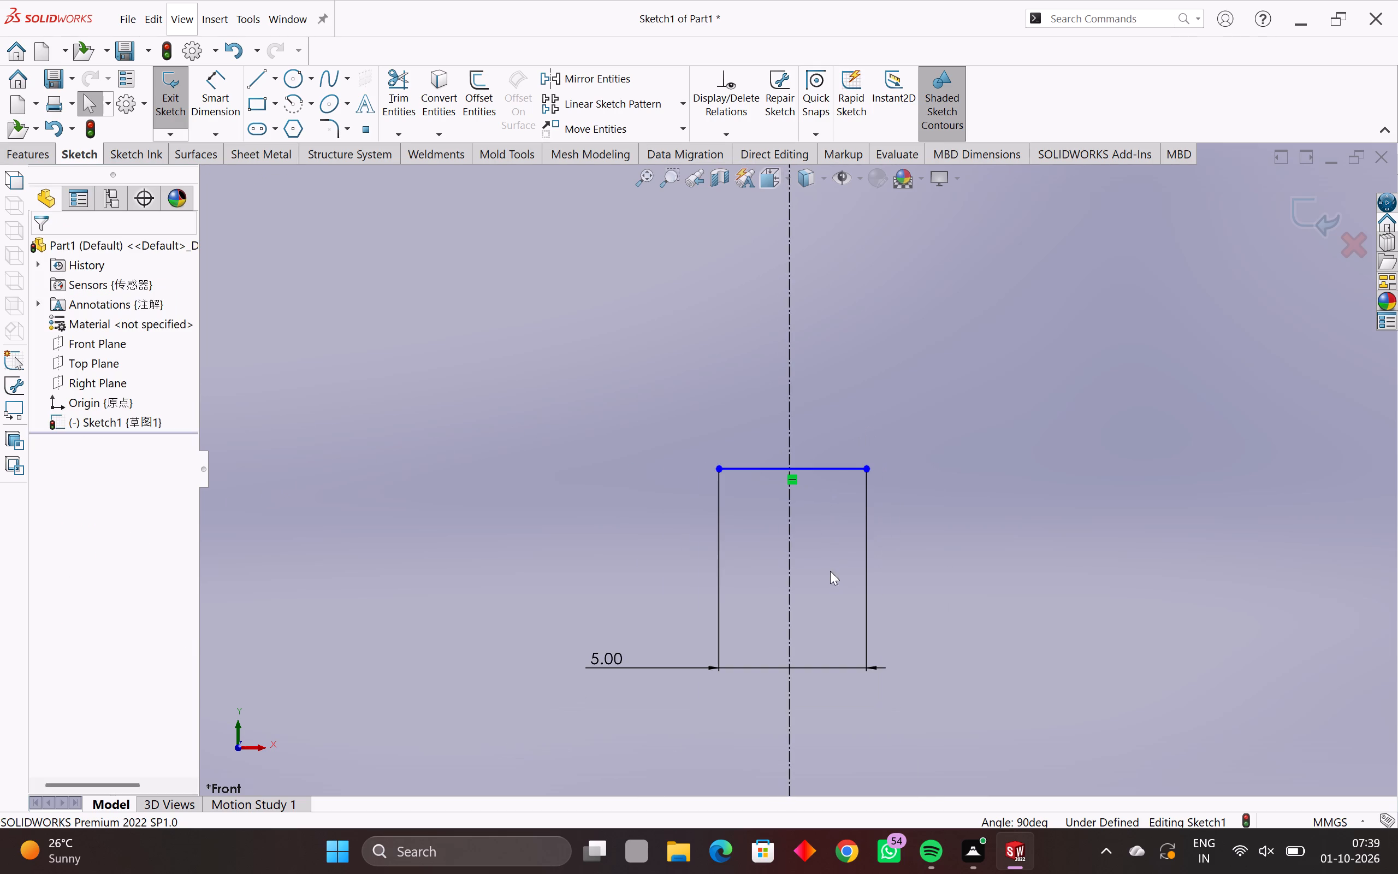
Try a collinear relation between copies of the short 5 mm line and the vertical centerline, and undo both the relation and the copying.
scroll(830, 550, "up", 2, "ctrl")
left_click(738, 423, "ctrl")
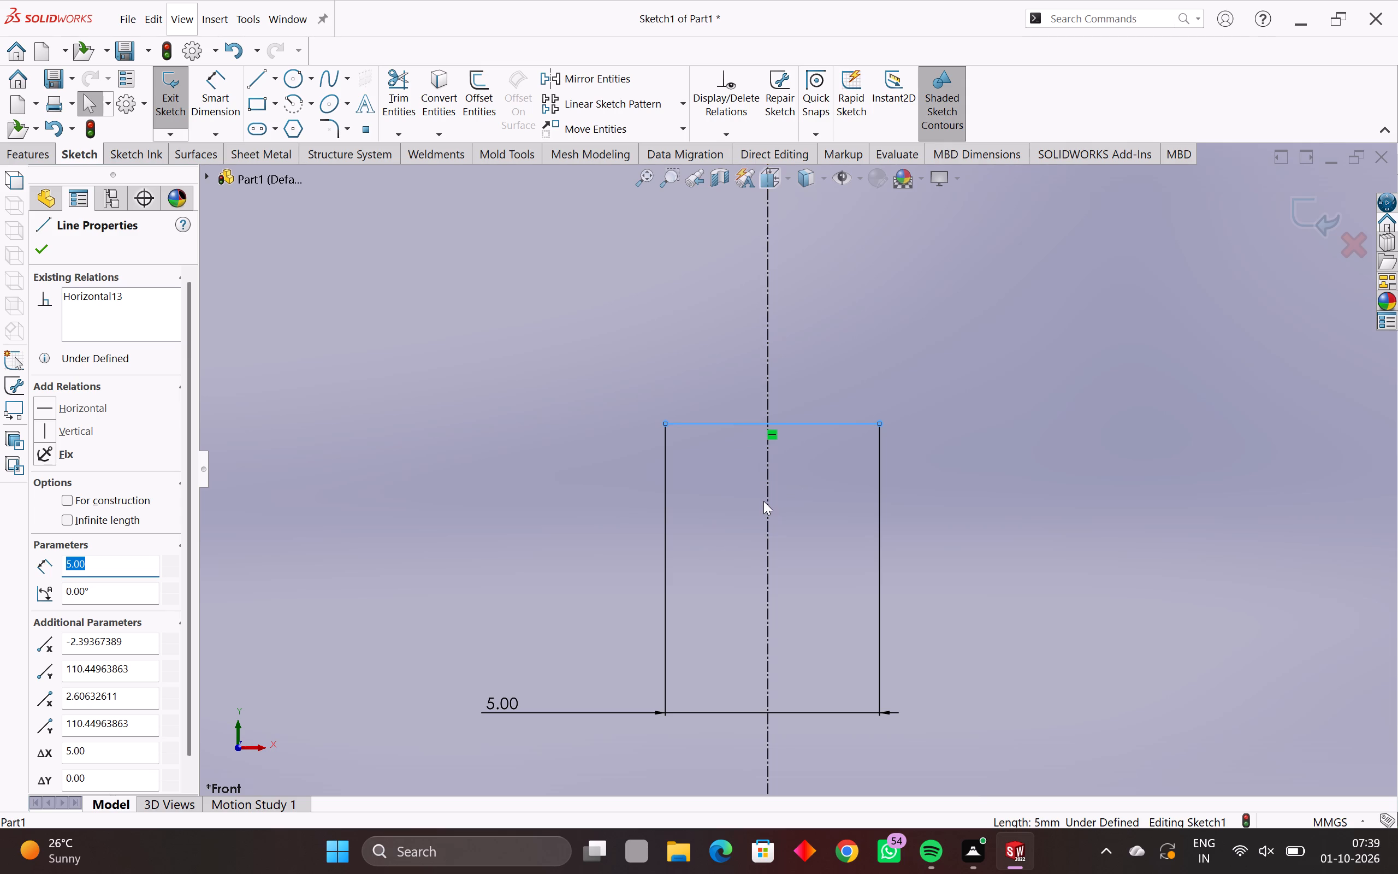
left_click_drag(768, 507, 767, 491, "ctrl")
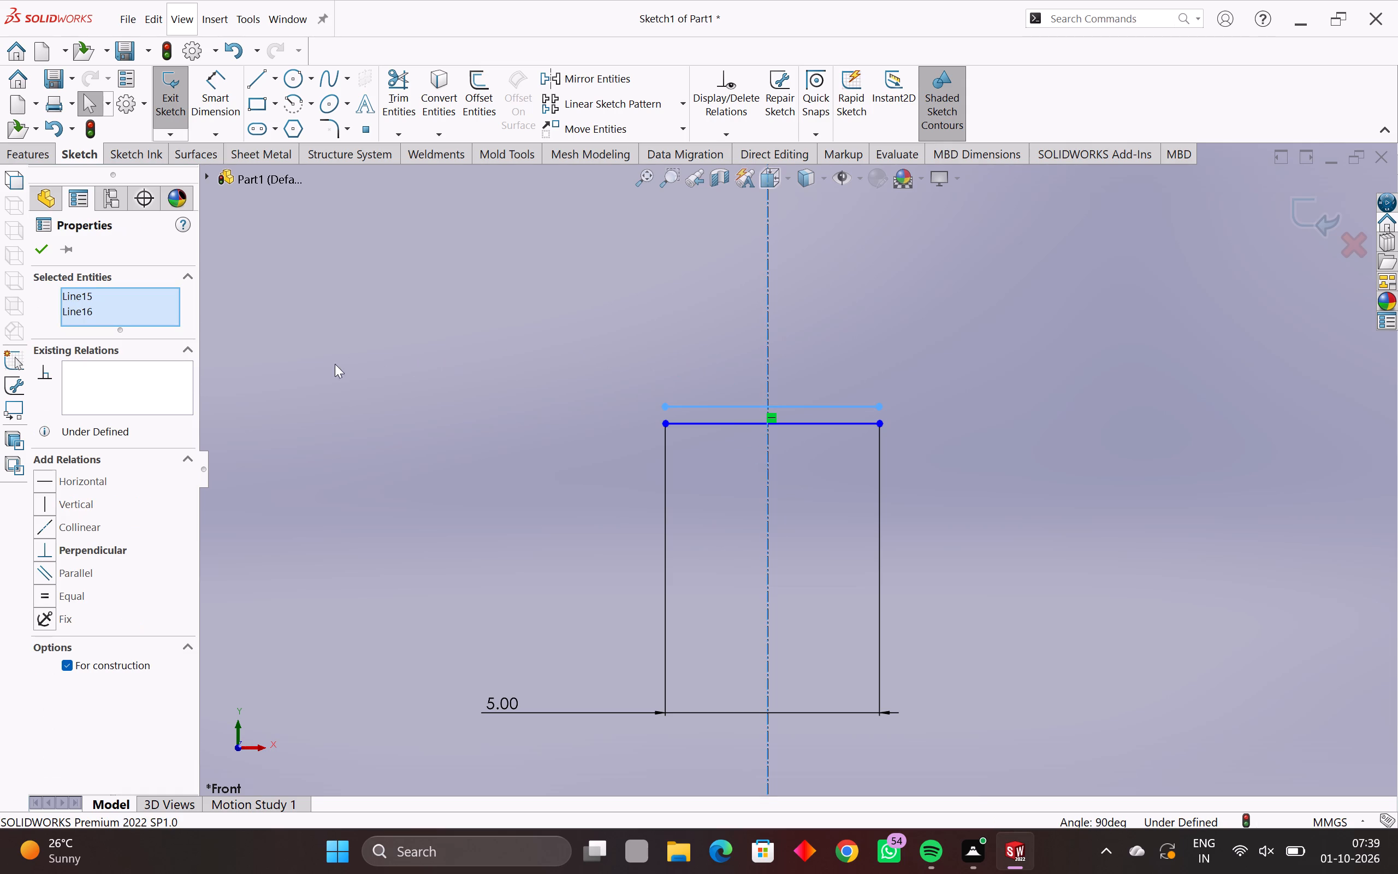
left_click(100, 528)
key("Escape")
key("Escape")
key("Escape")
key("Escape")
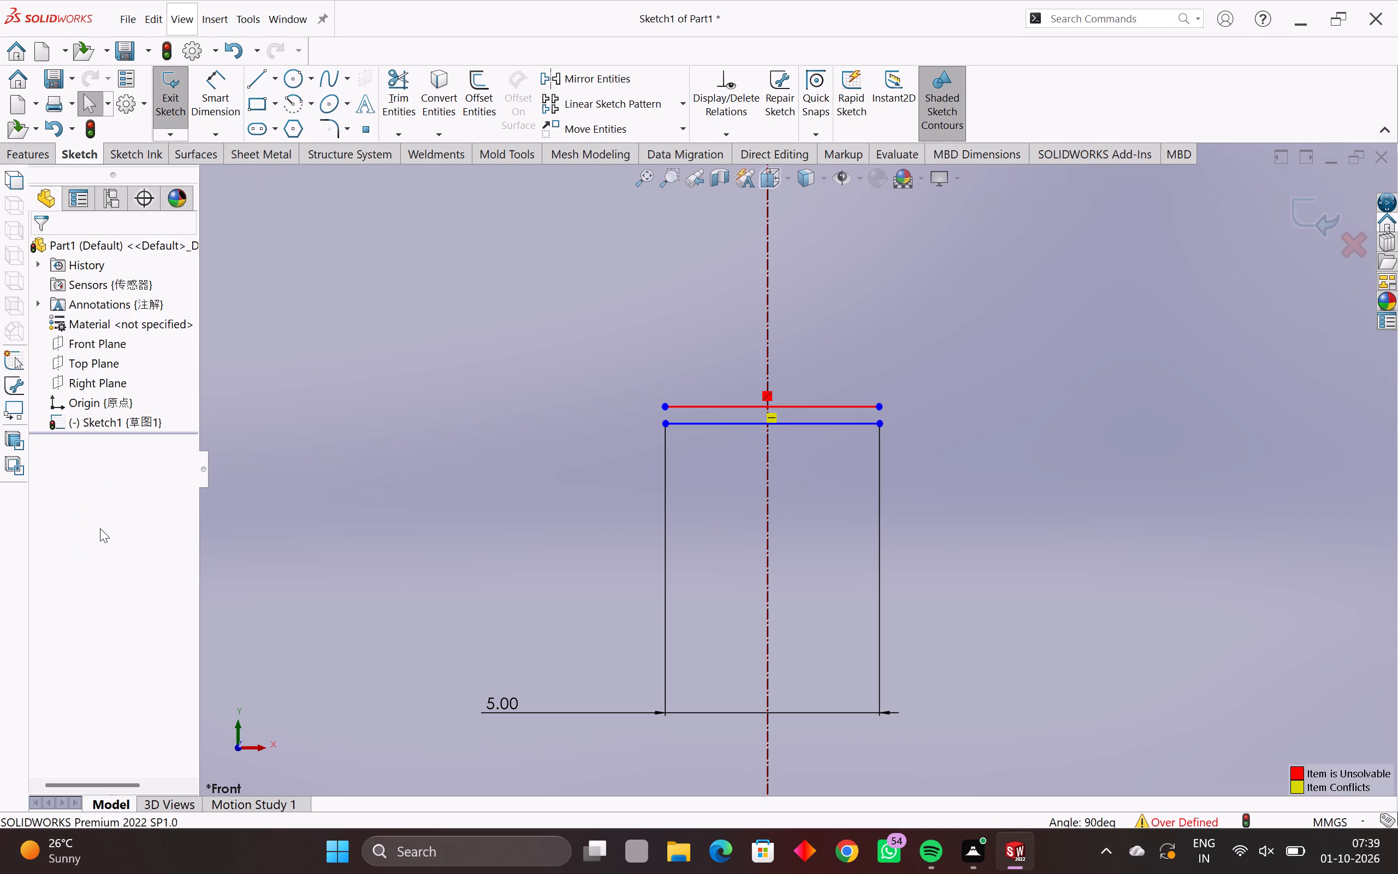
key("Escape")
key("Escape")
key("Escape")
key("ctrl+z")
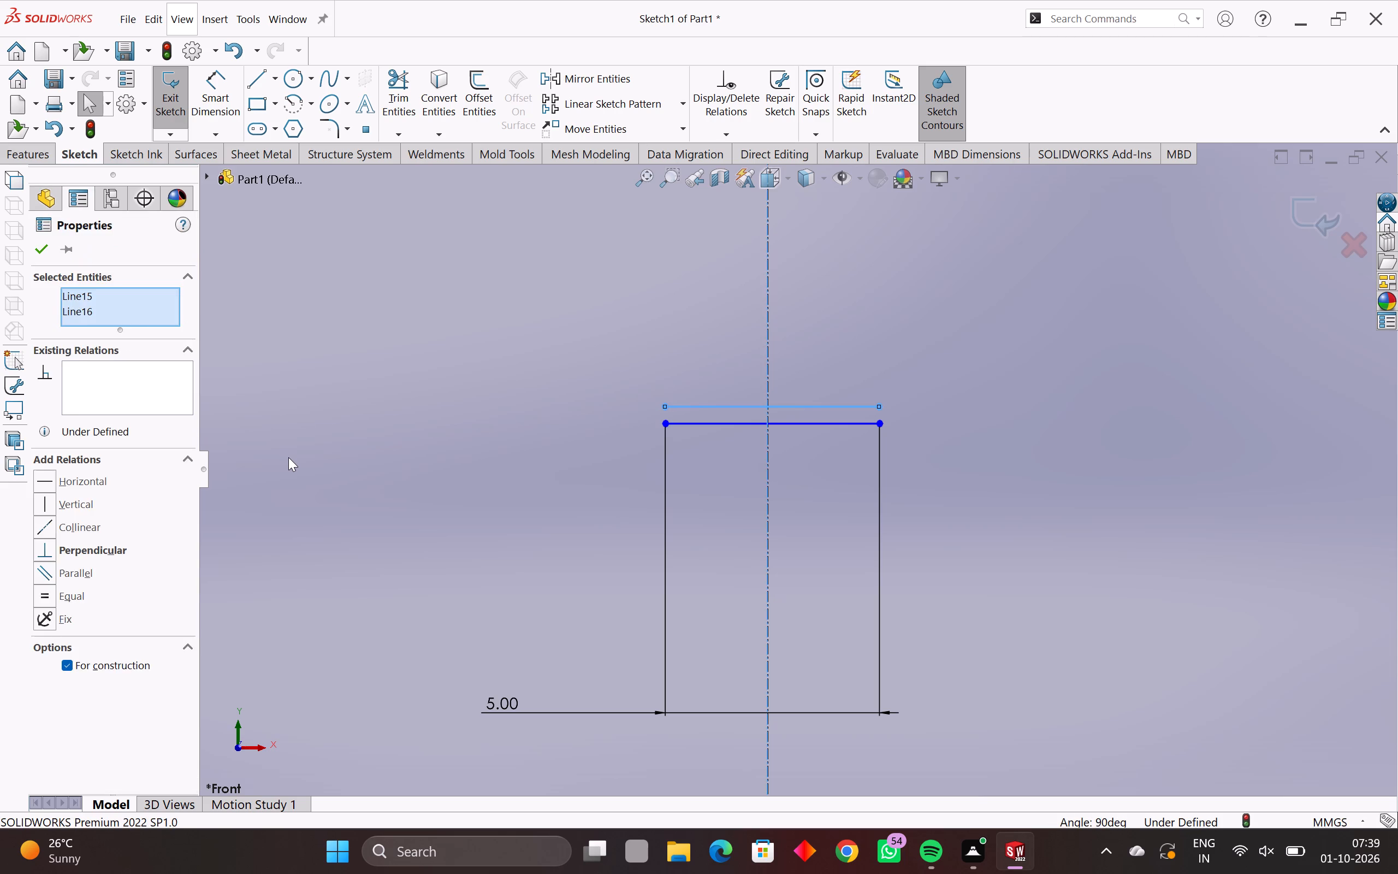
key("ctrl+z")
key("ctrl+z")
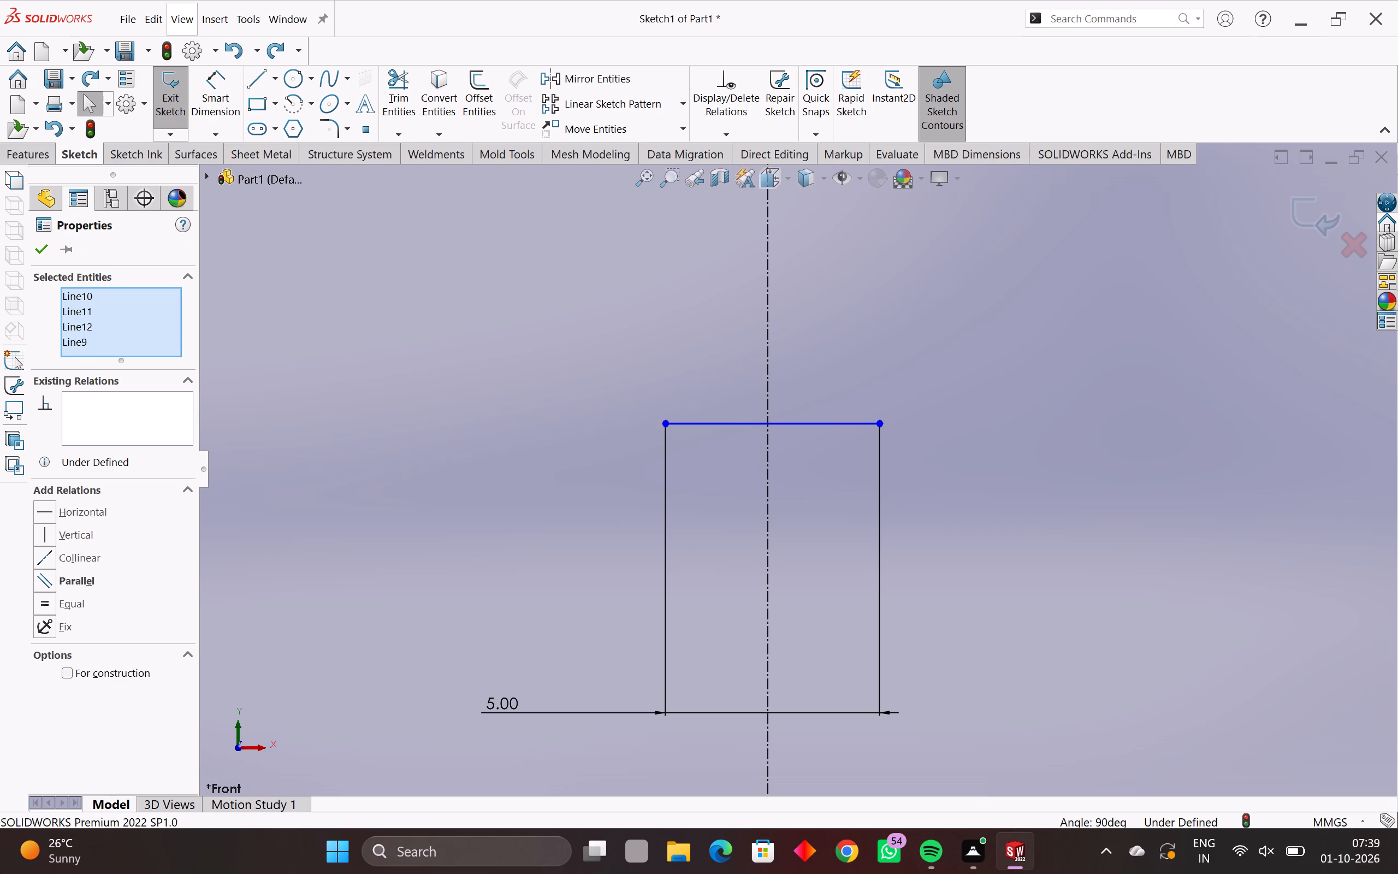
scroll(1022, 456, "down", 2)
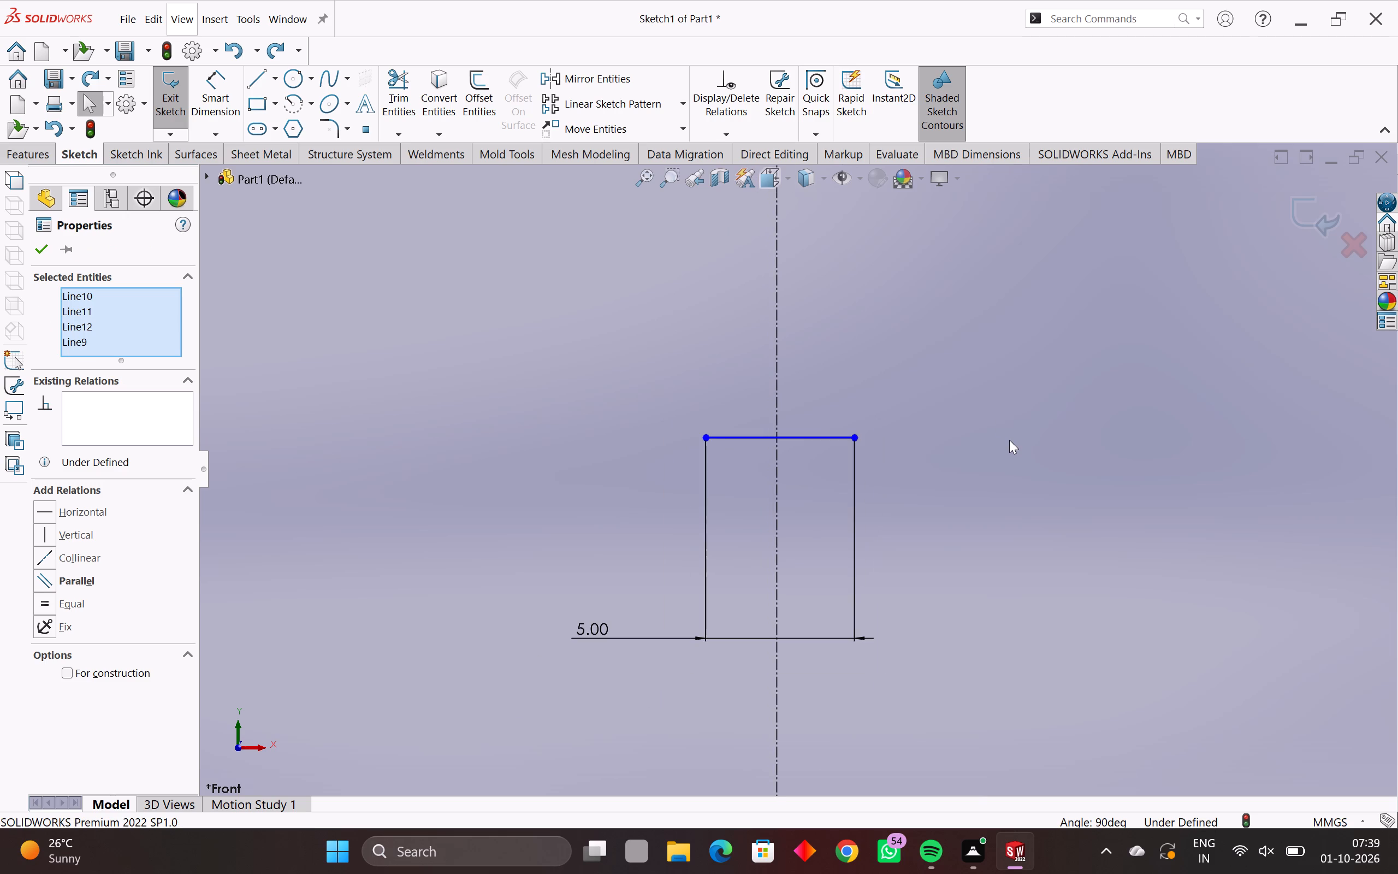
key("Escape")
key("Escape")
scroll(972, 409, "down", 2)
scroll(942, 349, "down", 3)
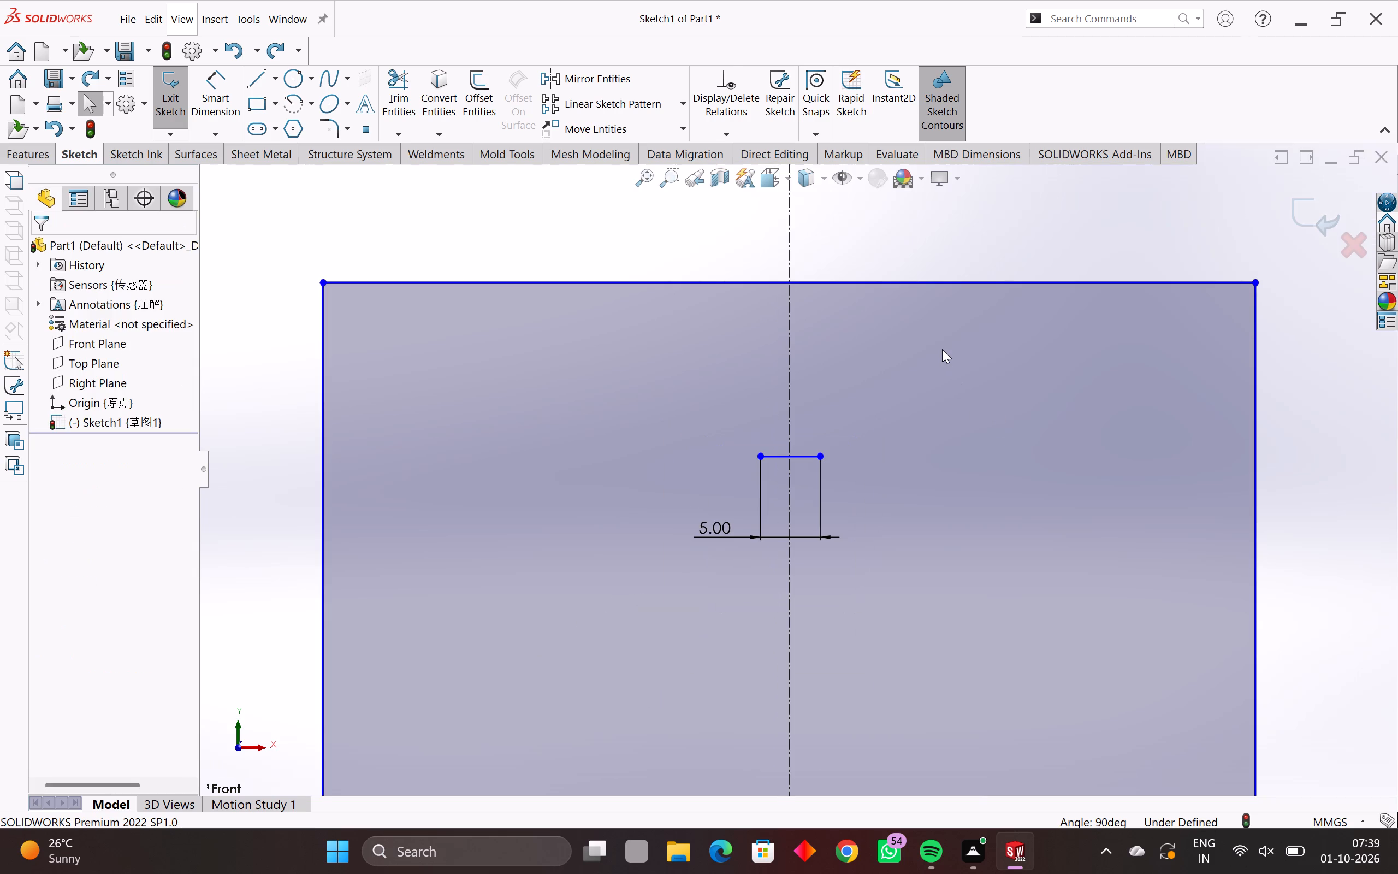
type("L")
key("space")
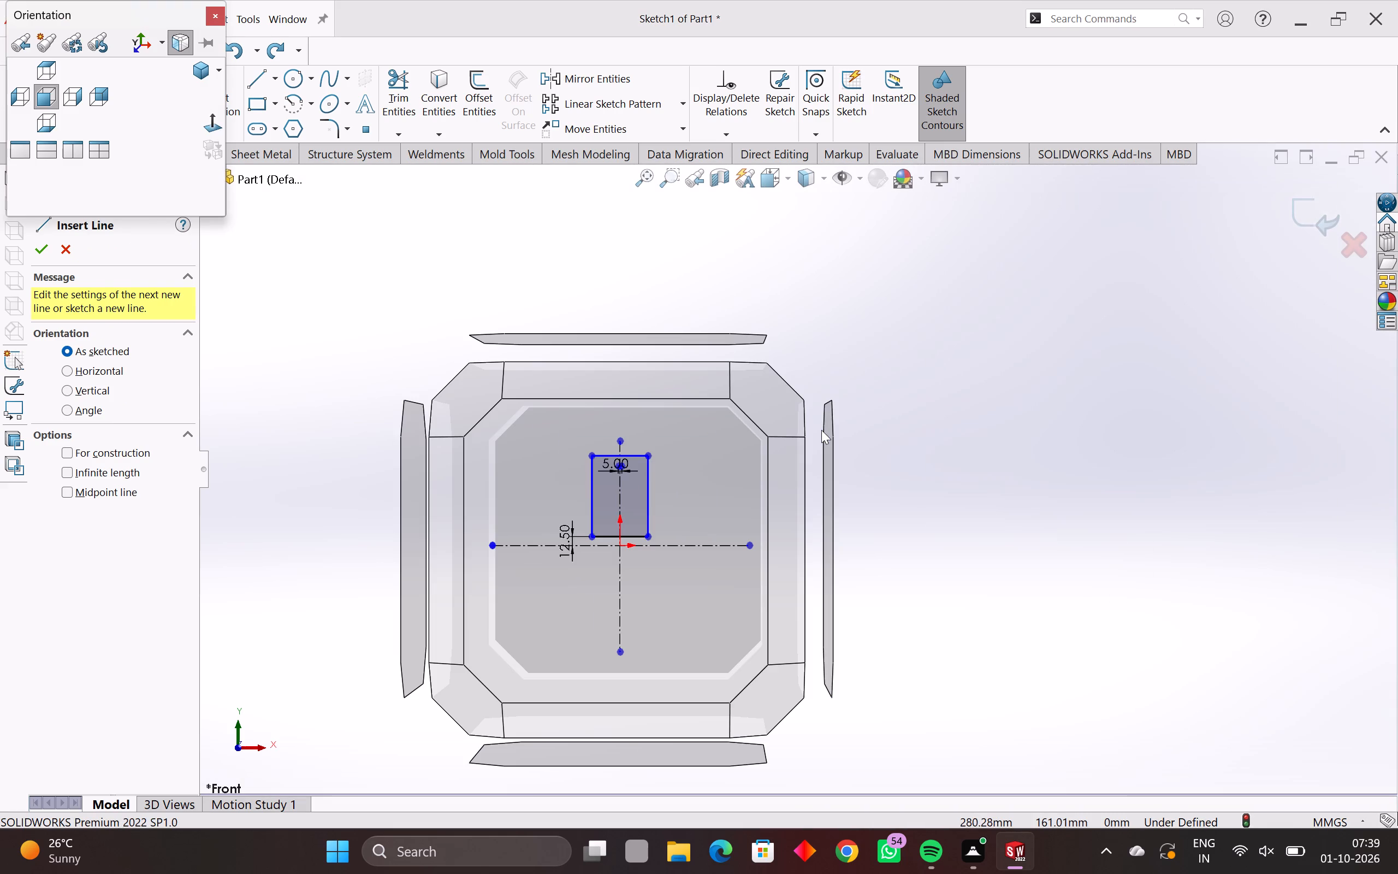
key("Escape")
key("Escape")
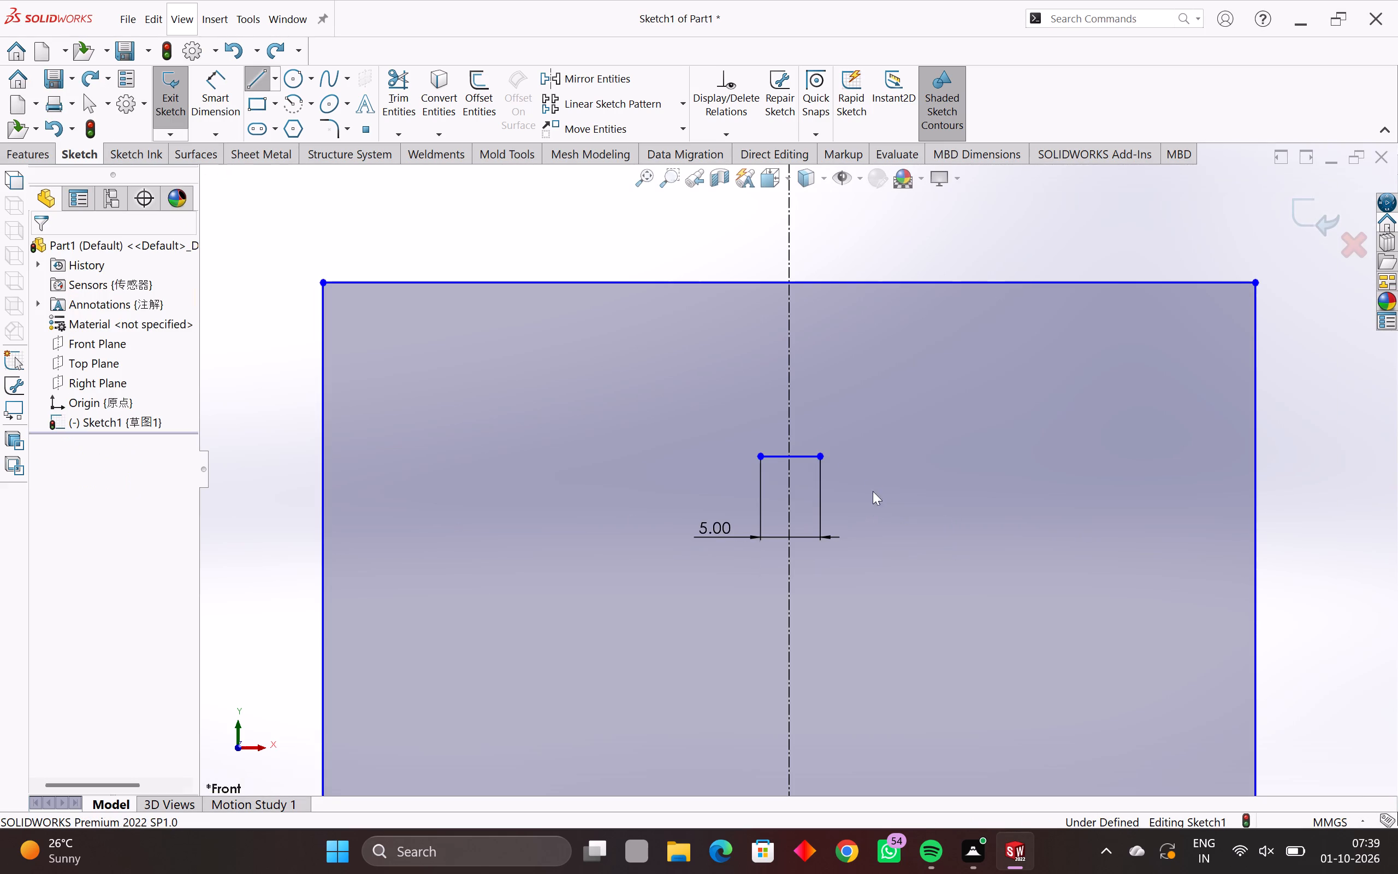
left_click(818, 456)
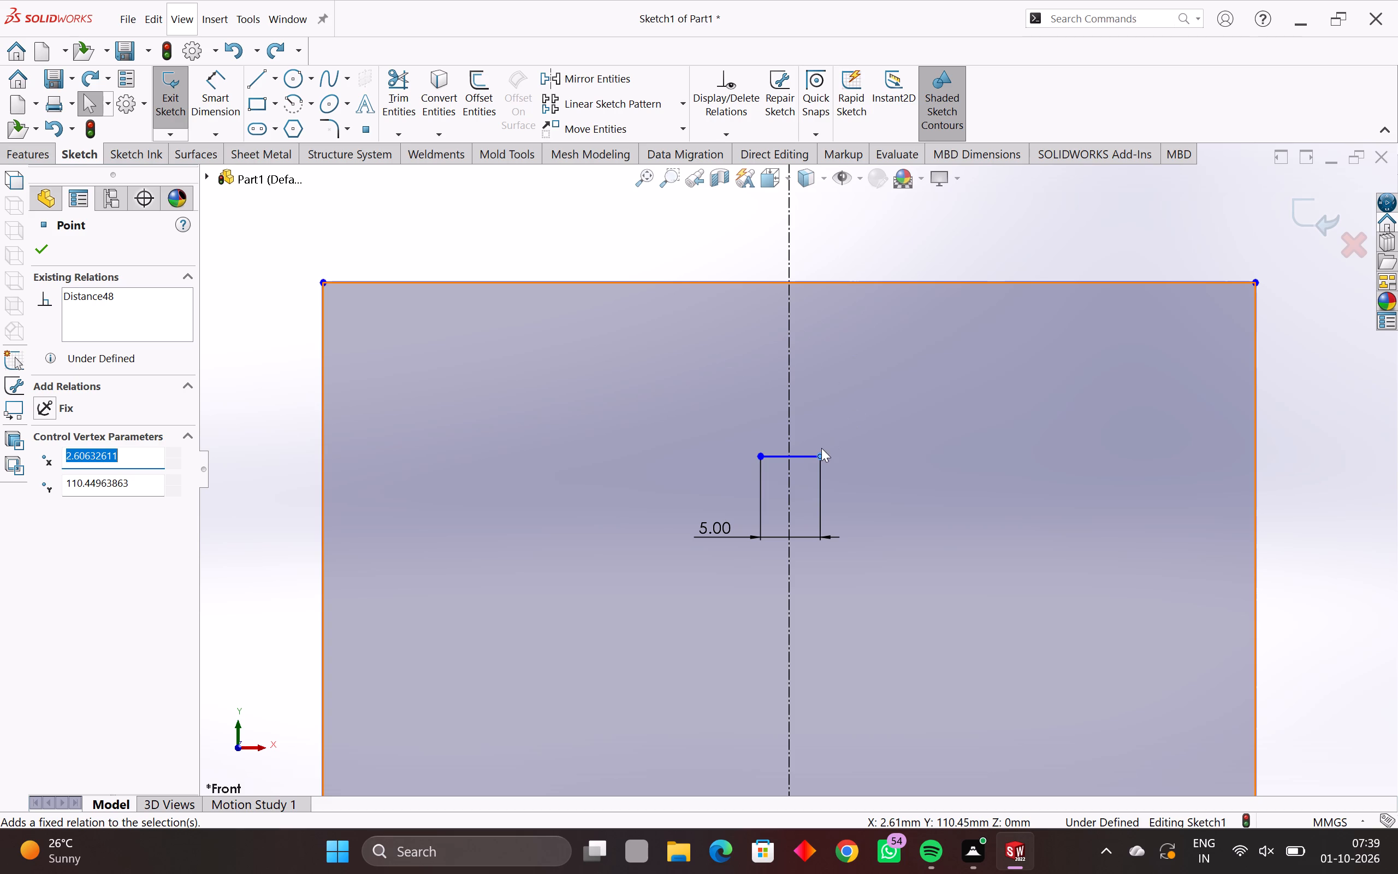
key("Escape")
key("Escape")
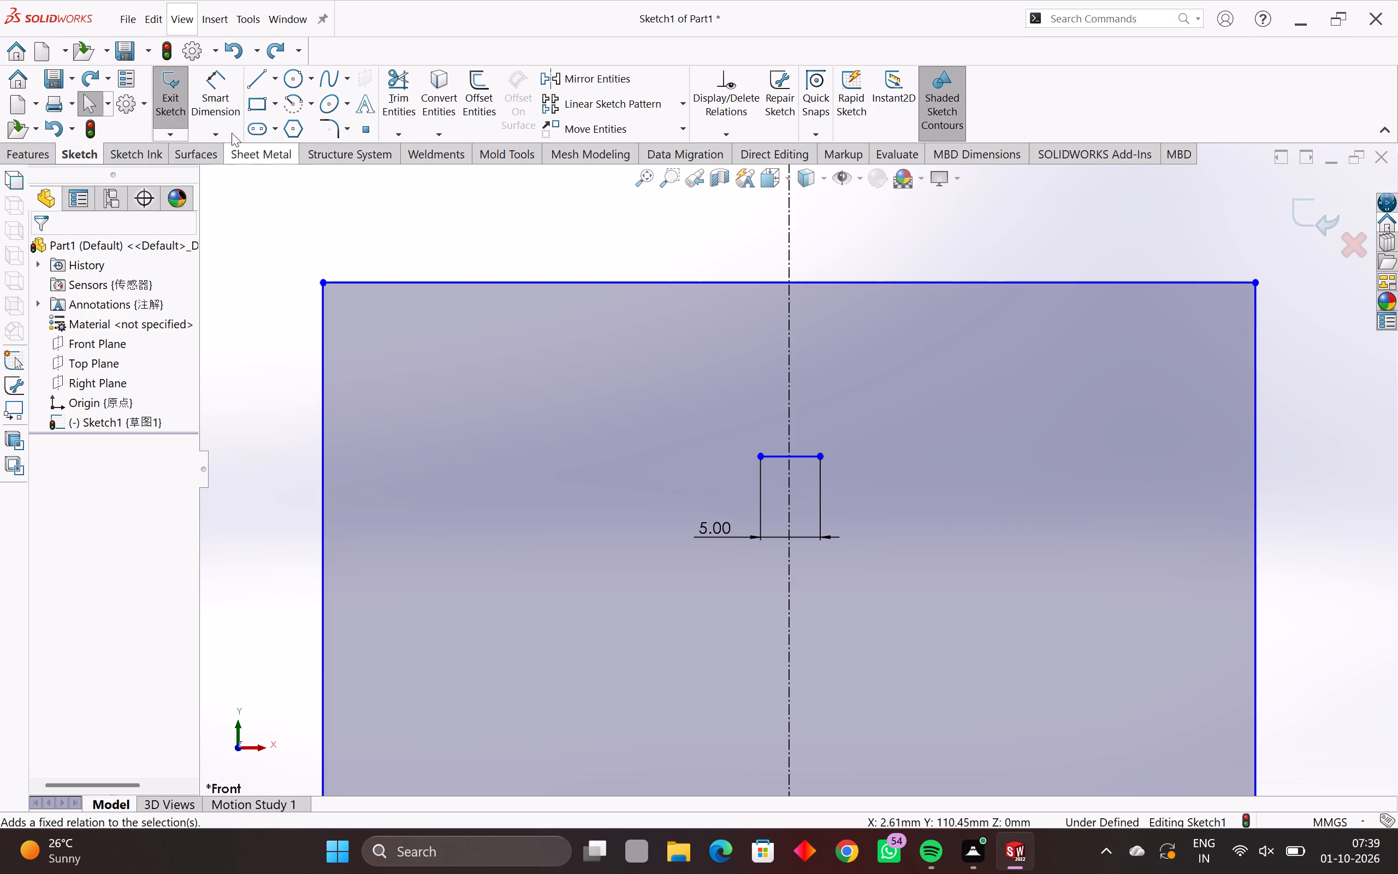
Sketch a slanted line about 20 mm long from the 5 mm line's right endpoint, up and outward past the profile's top edge.
left_click(247, 79)
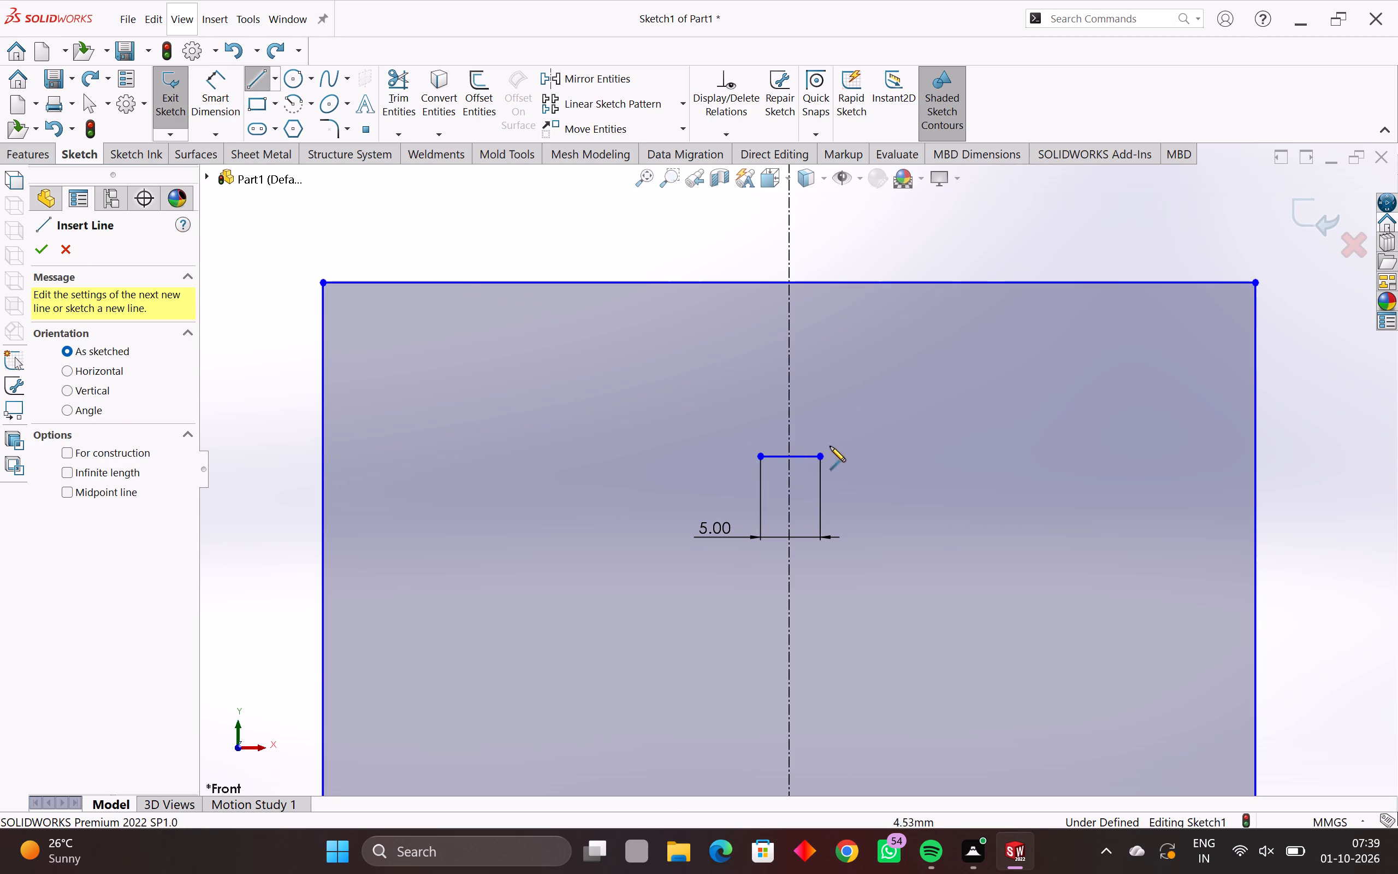
left_click(820, 457)
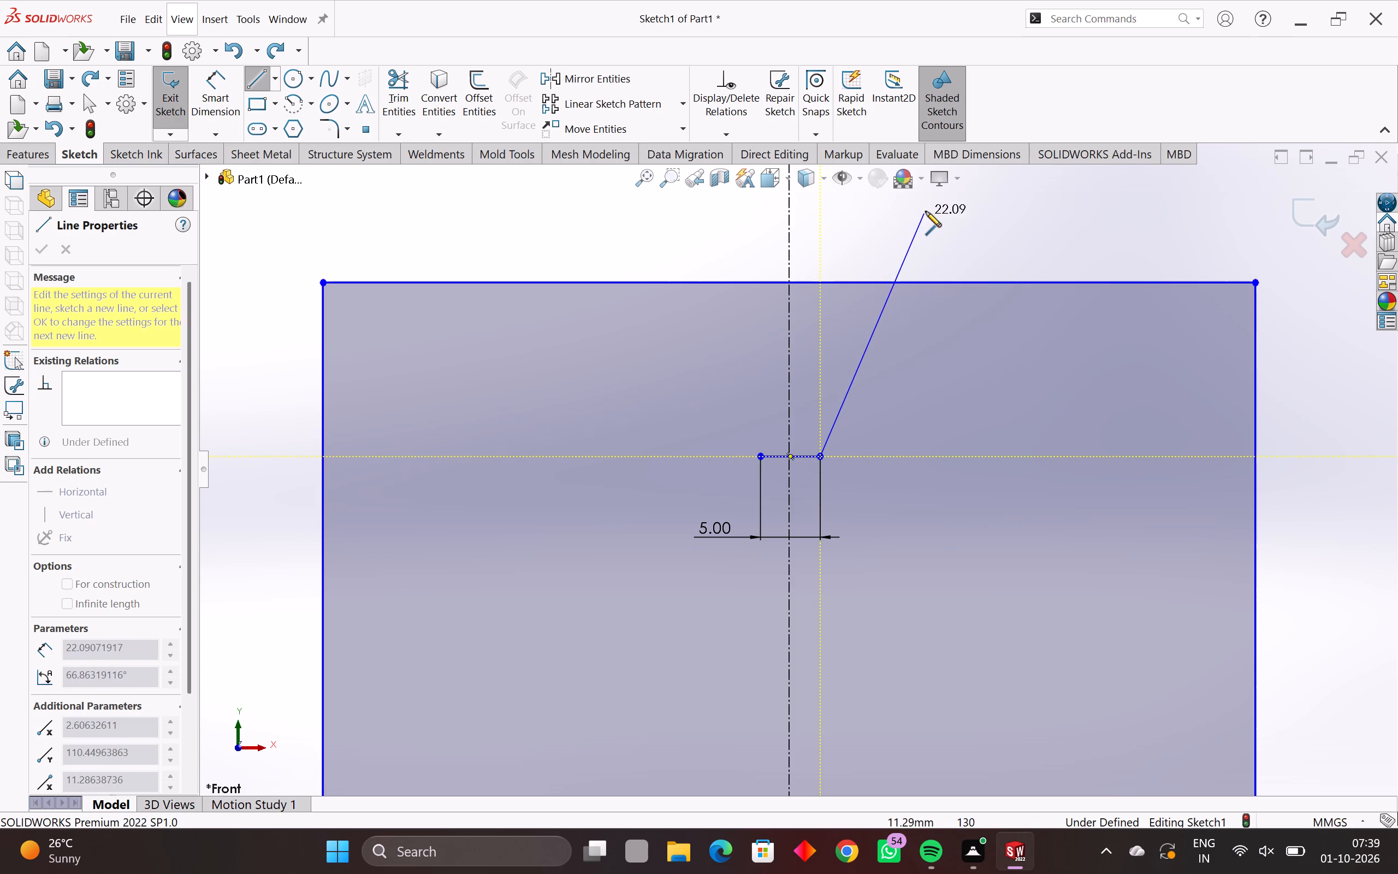
left_click(915, 234)
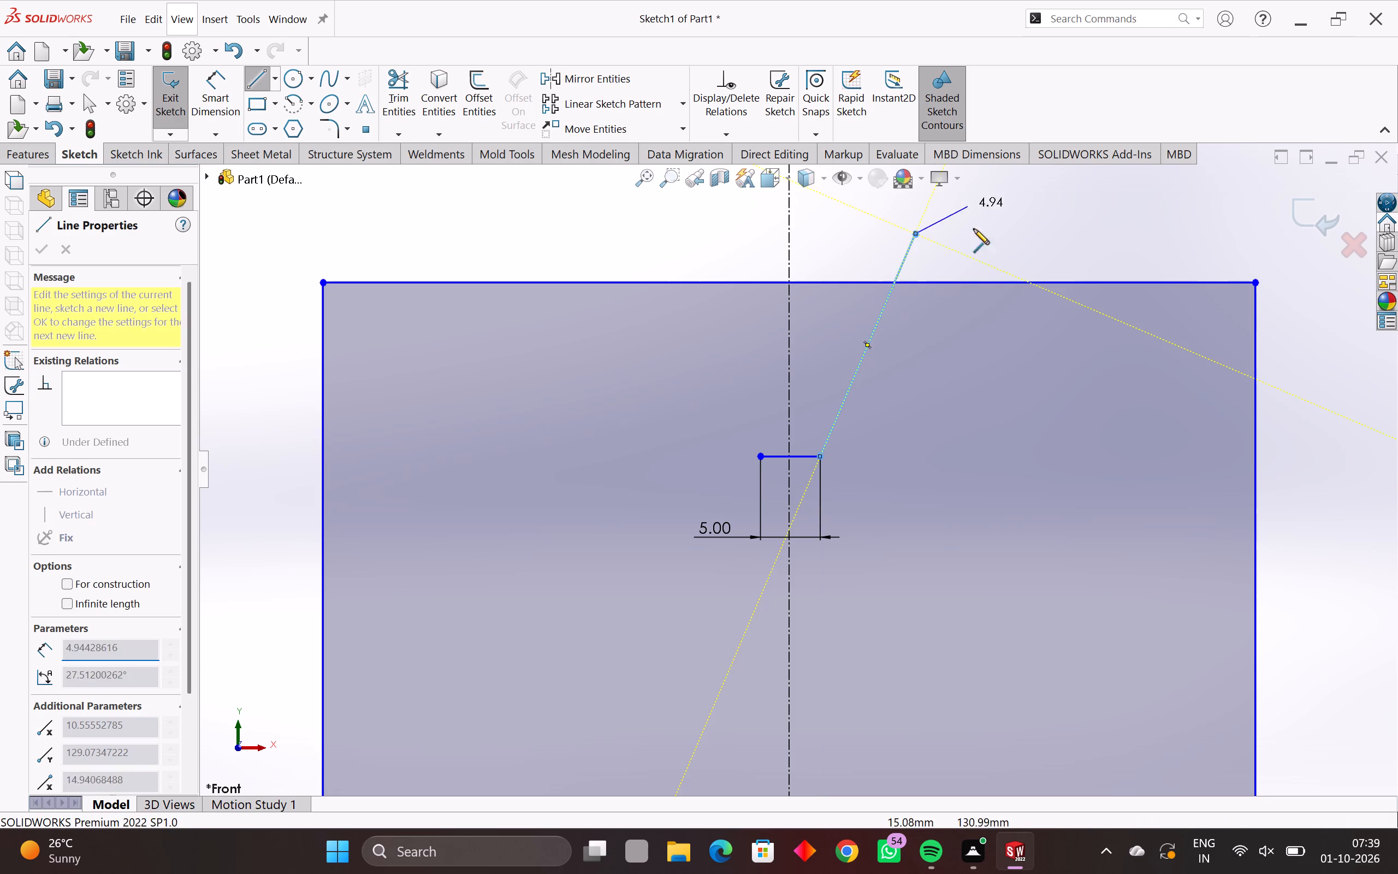
key("Escape")
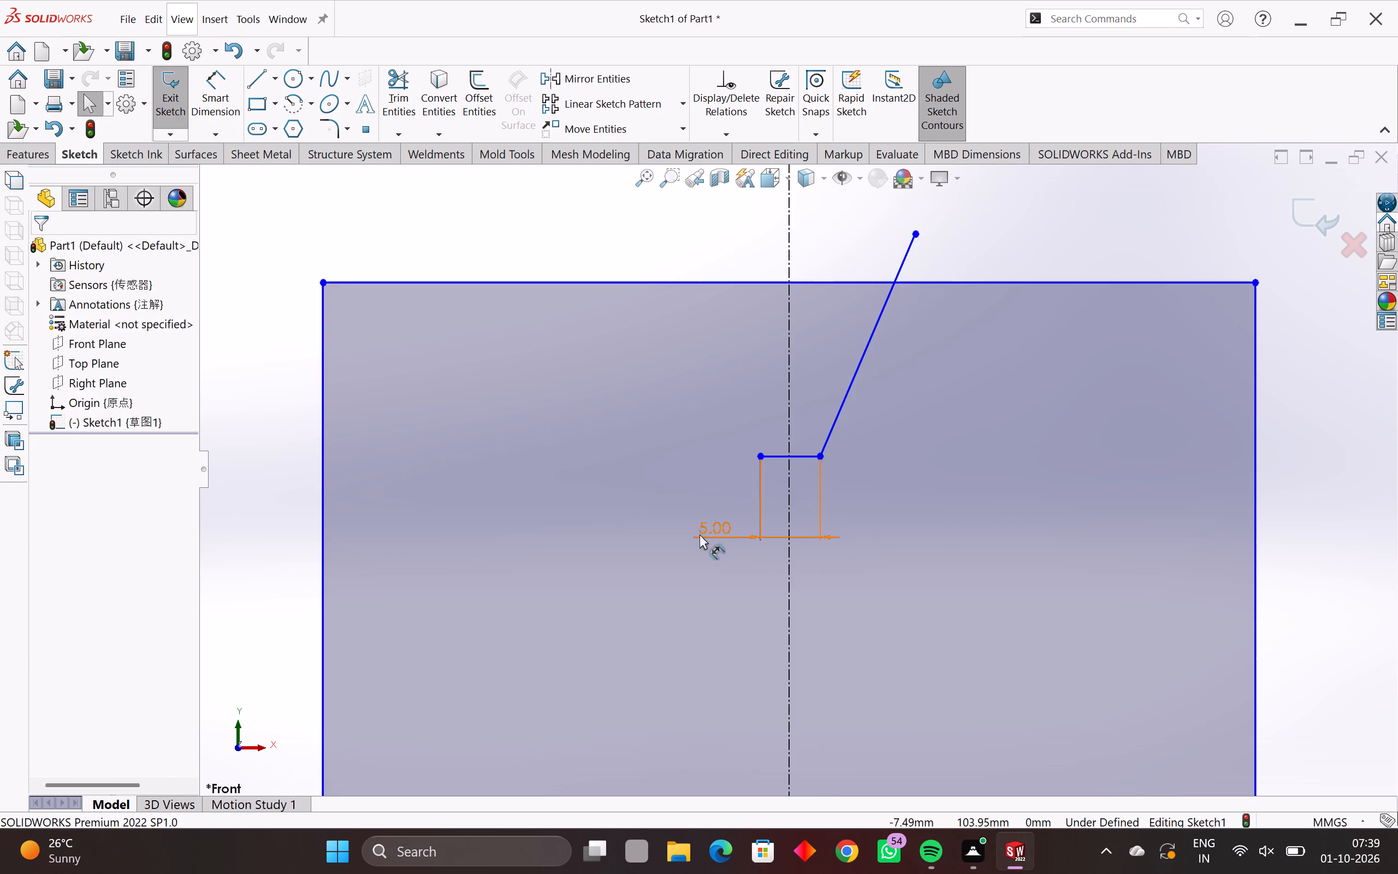
Sketch a slanted line about 20.5 mm long from the 5 mm line's left endpoint, up and outward past the profile's top edge.
key("l")
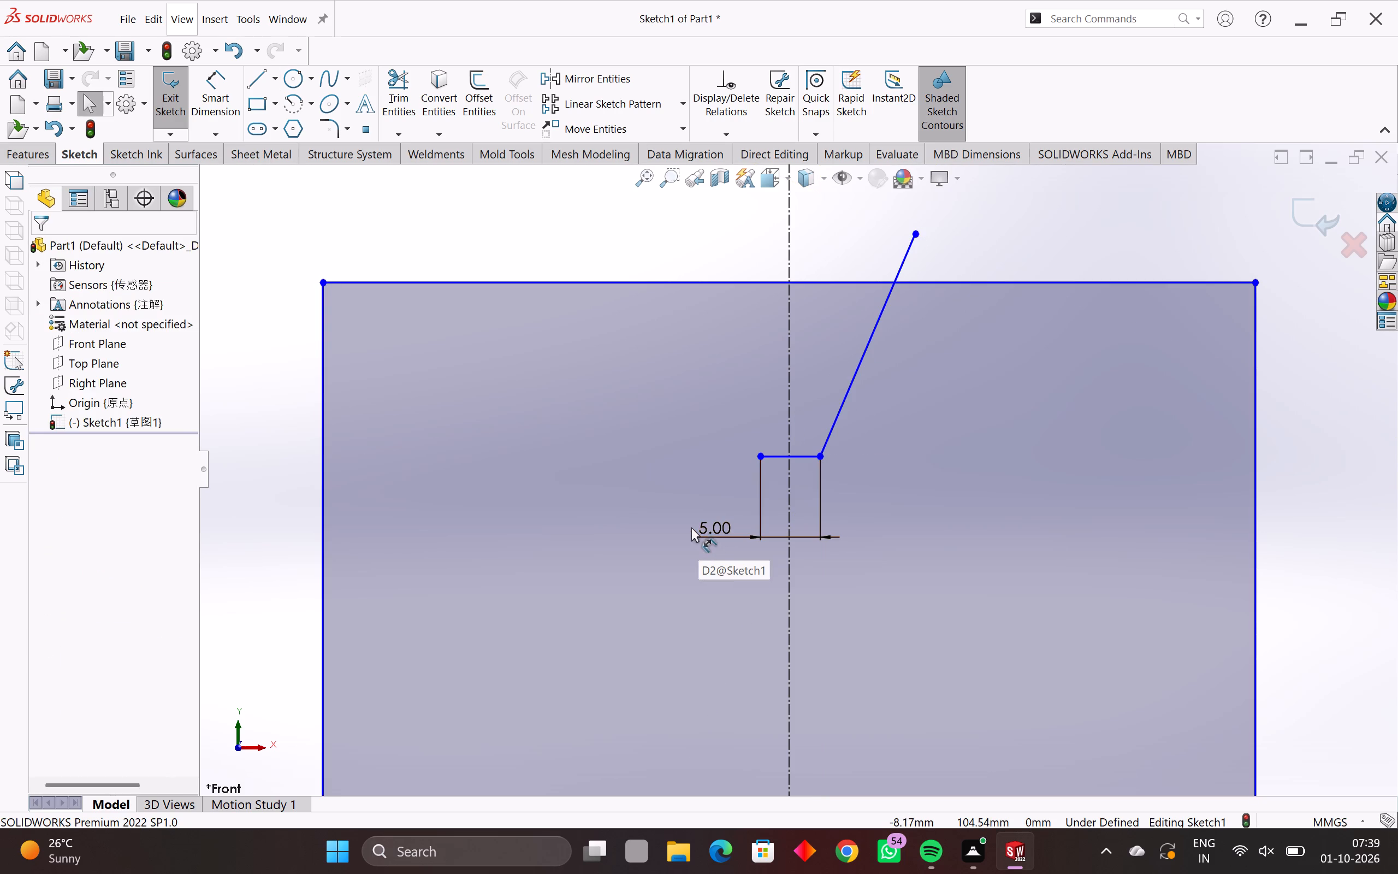
left_click_drag(759, 454, 752, 441)
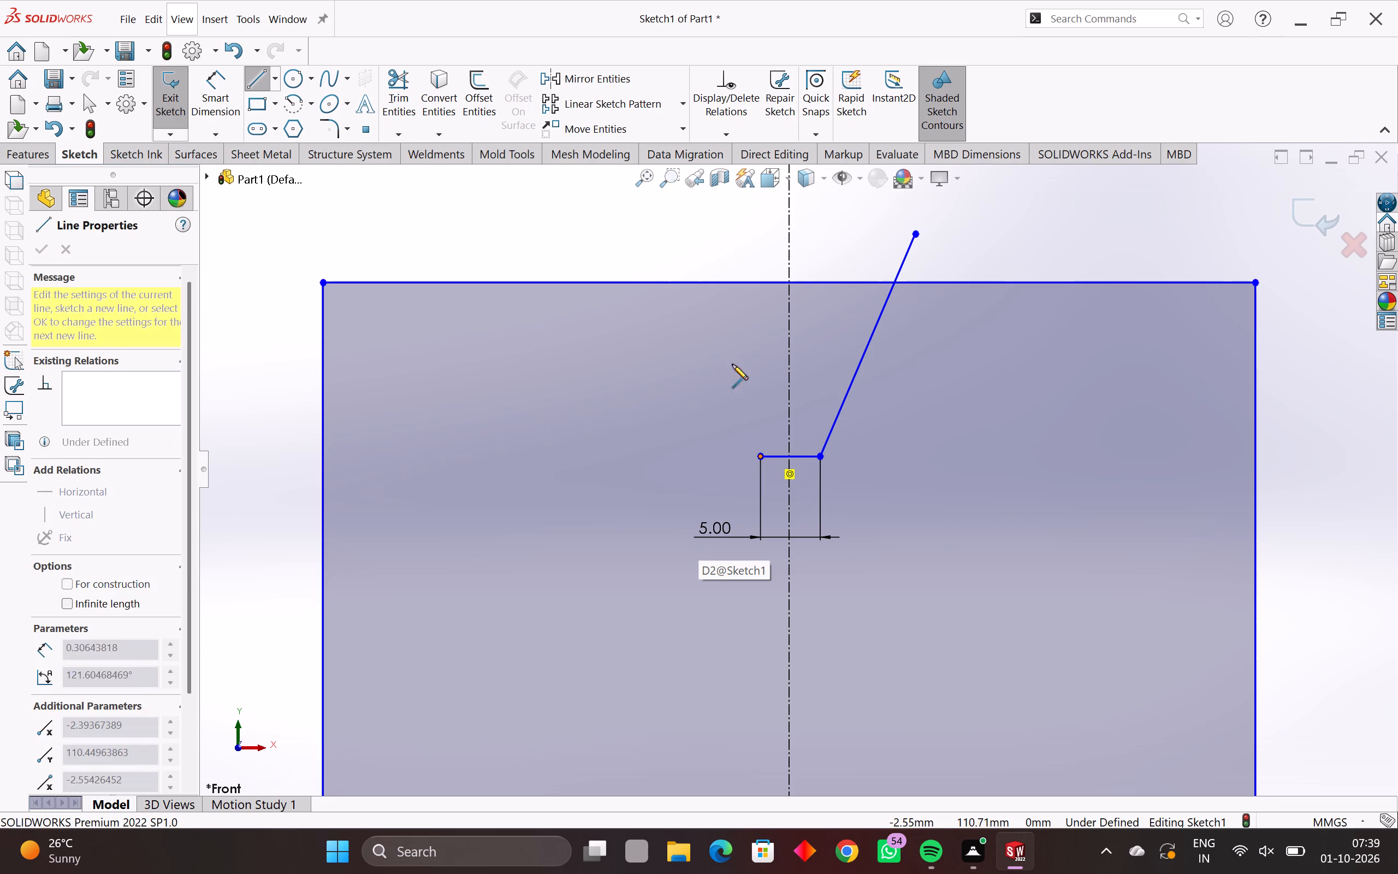
left_click(672, 228)
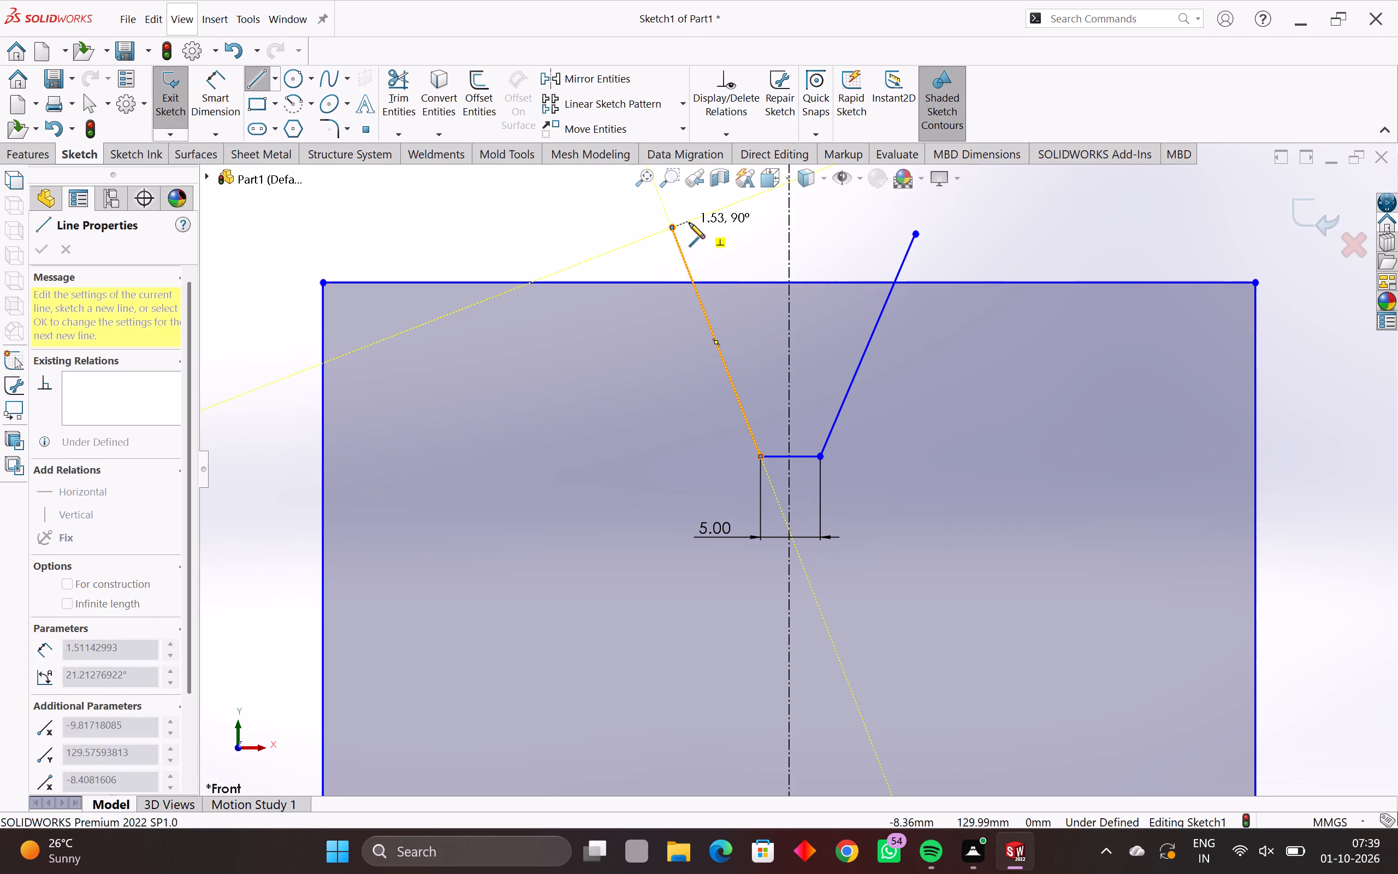
key("Escape")
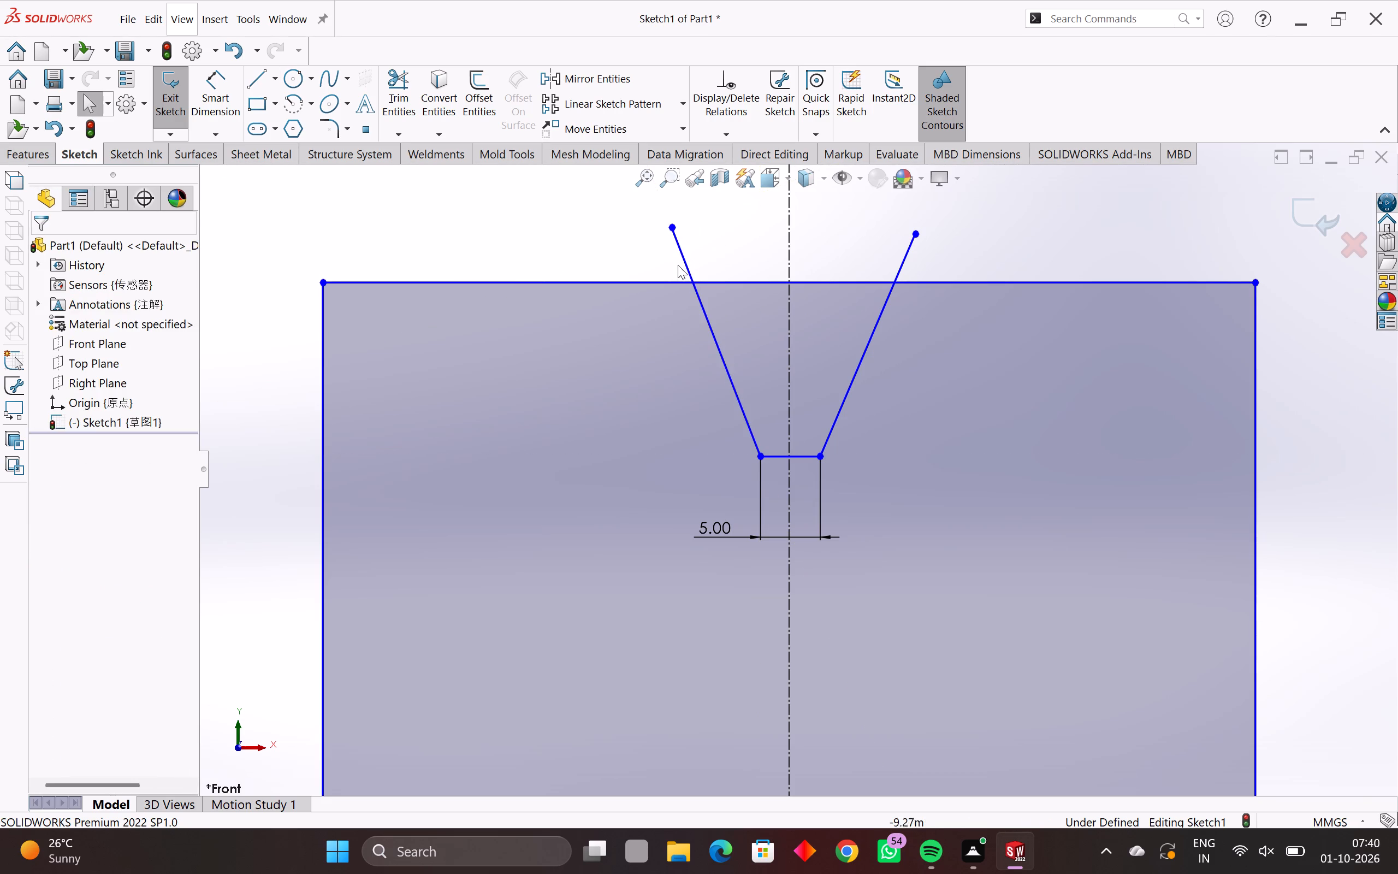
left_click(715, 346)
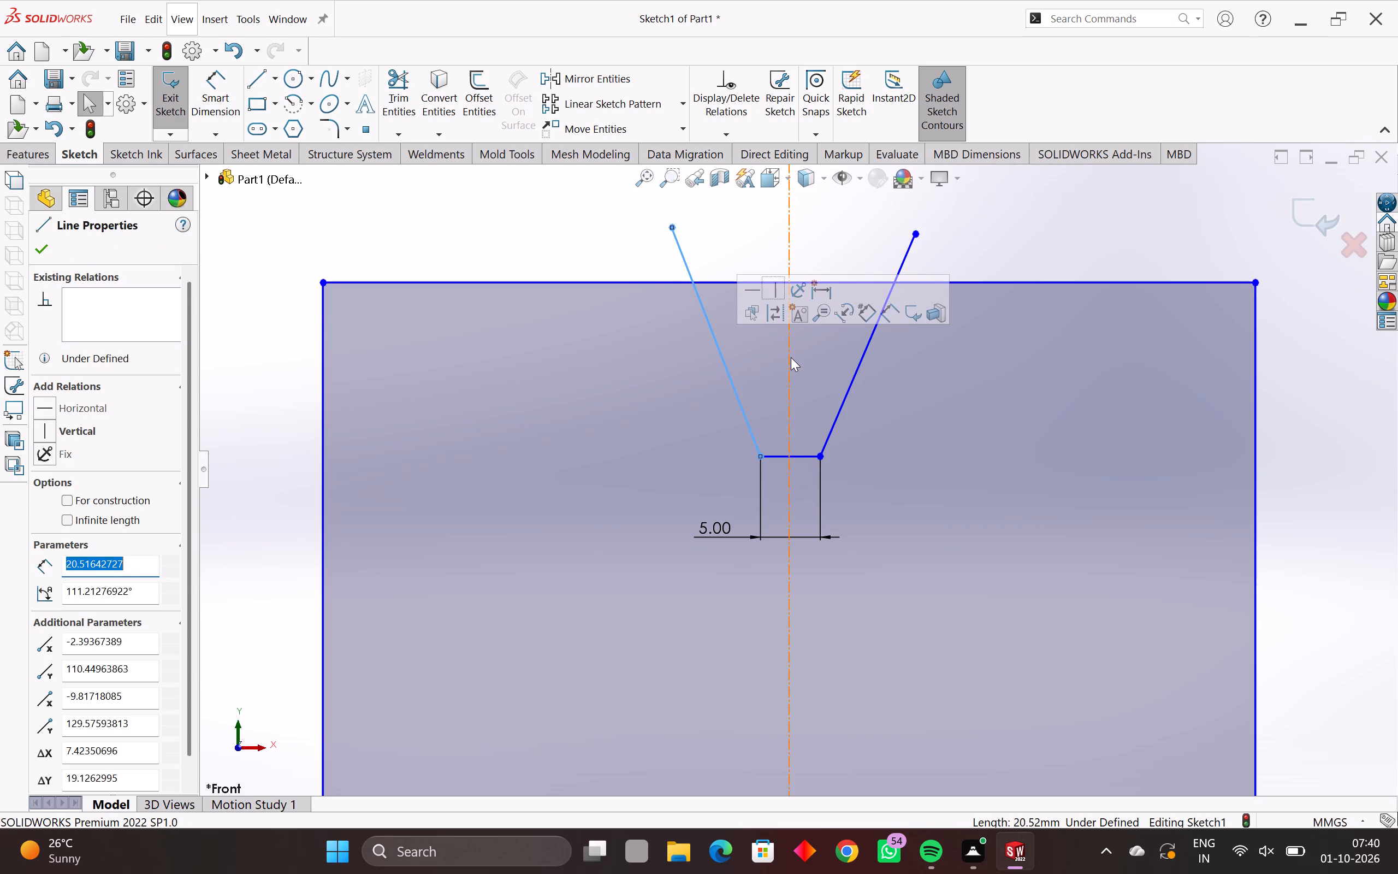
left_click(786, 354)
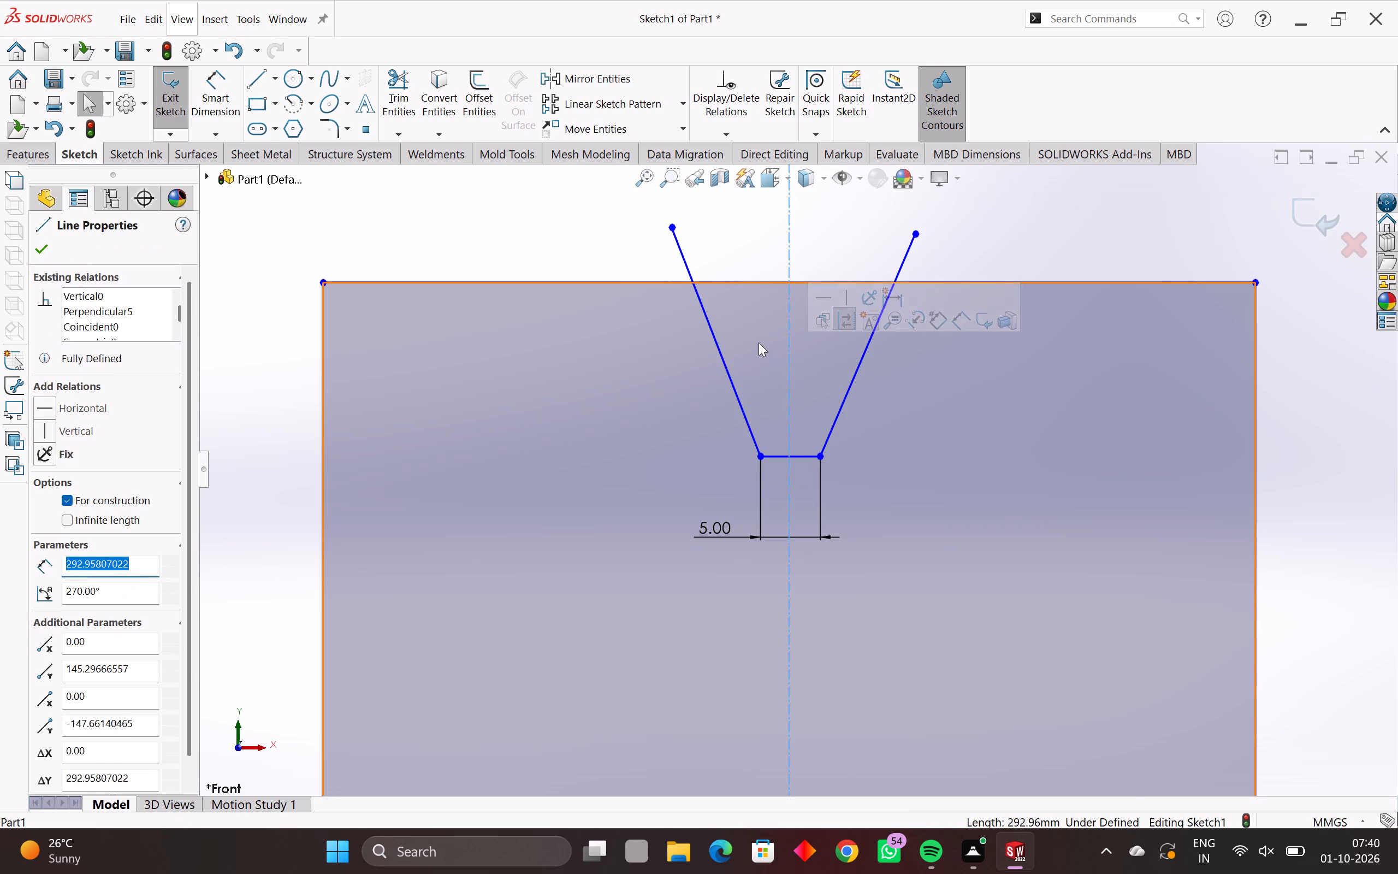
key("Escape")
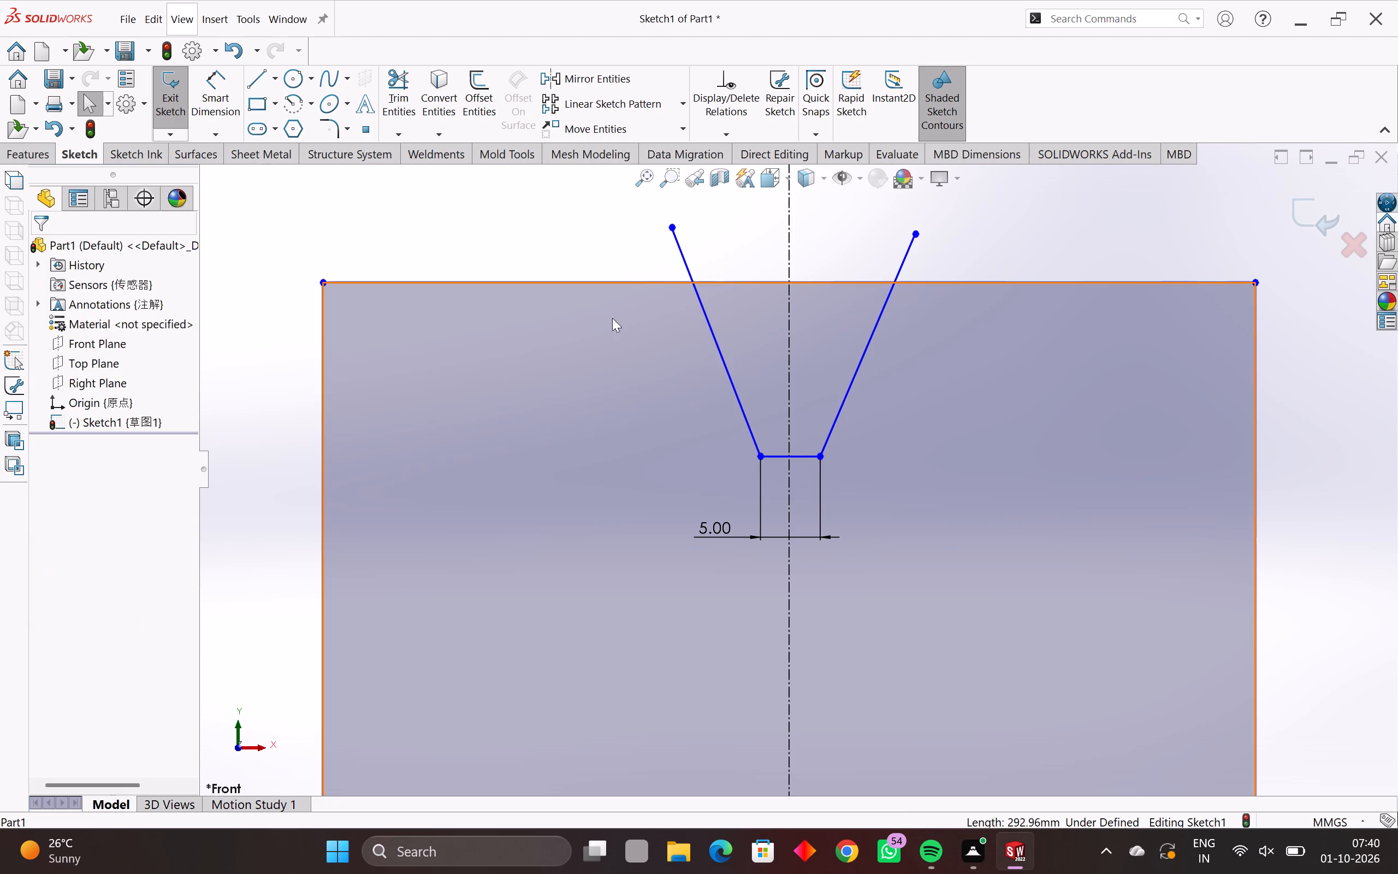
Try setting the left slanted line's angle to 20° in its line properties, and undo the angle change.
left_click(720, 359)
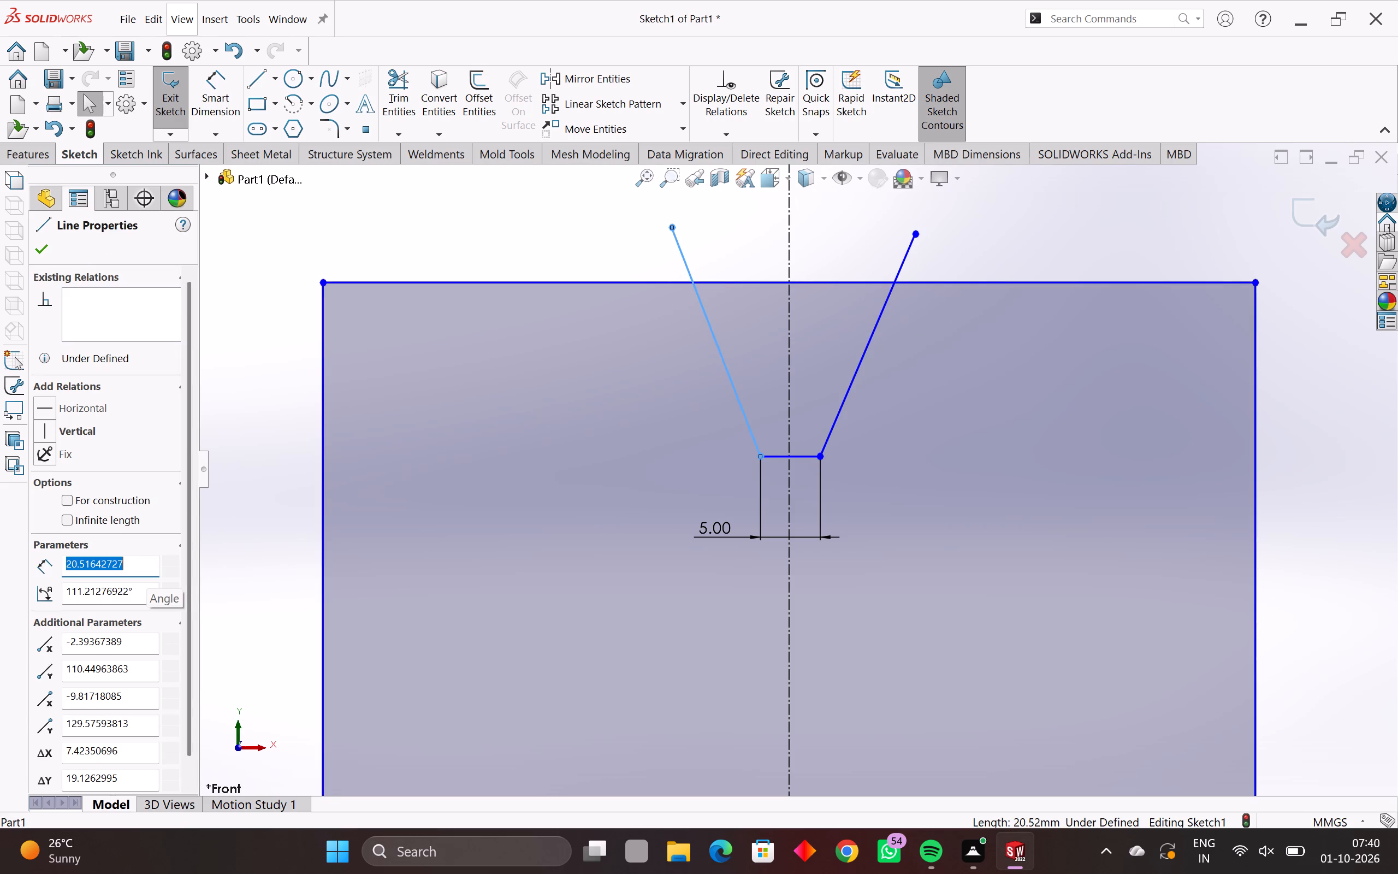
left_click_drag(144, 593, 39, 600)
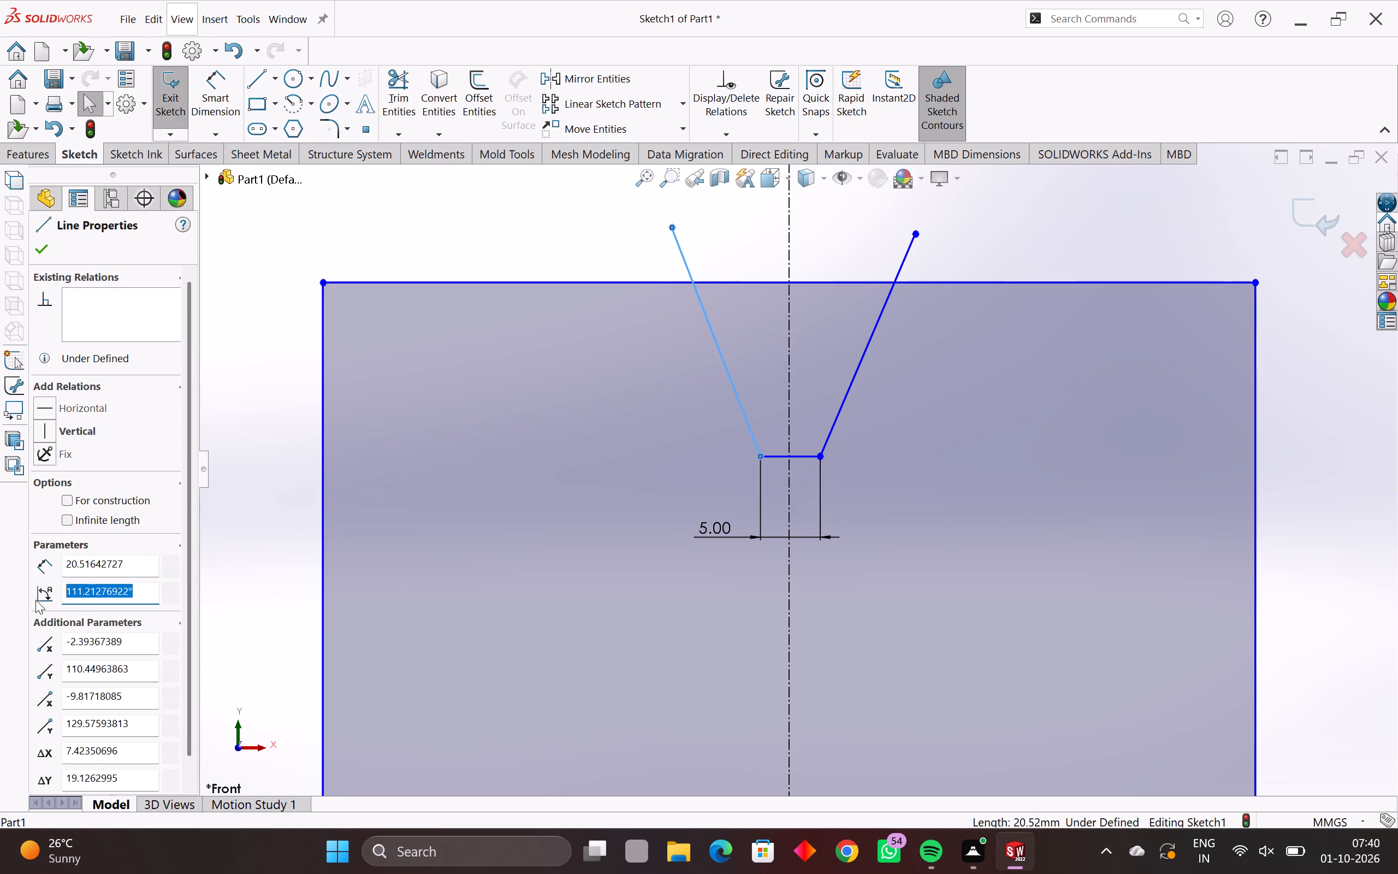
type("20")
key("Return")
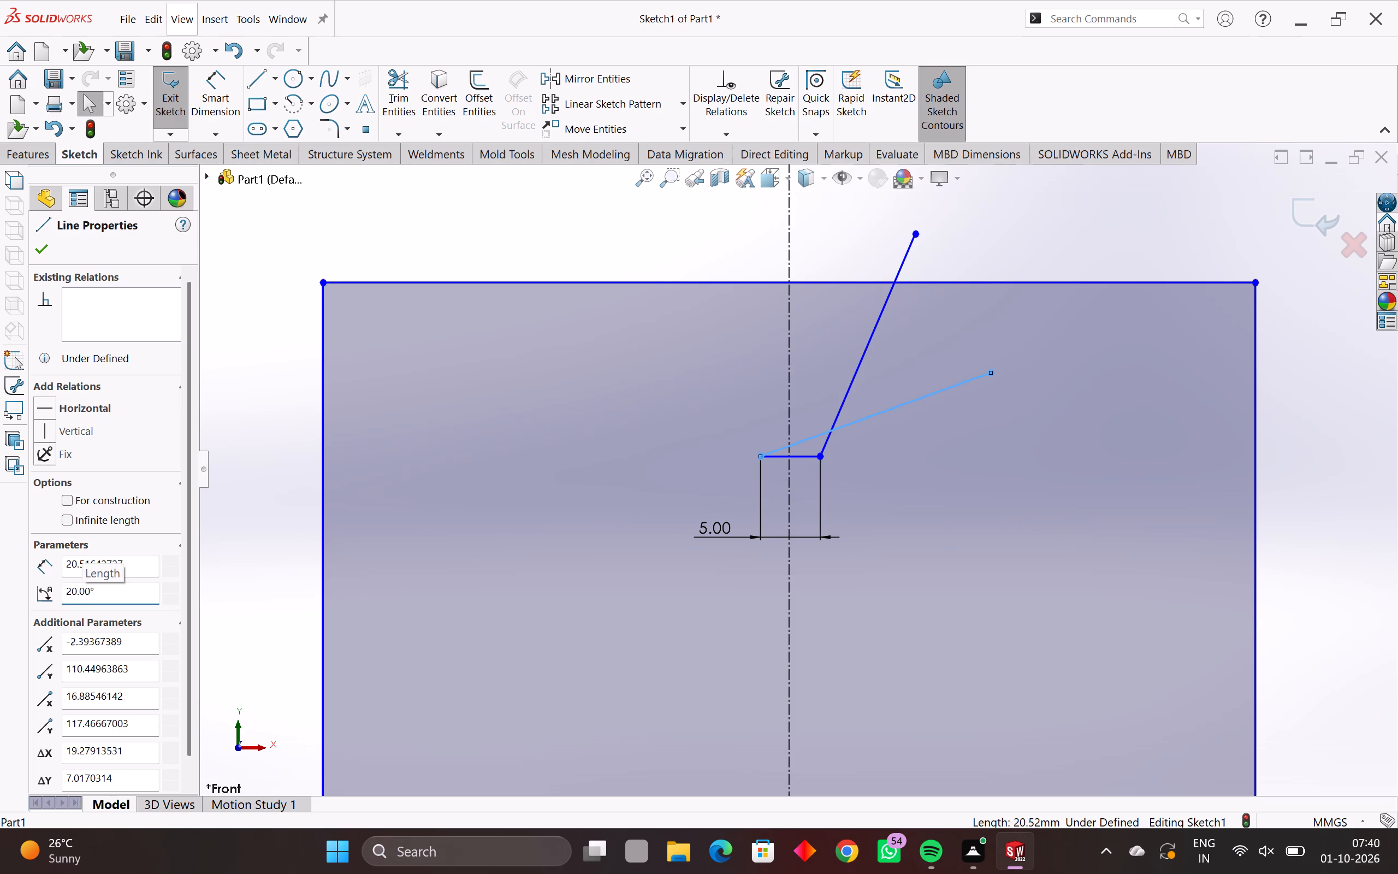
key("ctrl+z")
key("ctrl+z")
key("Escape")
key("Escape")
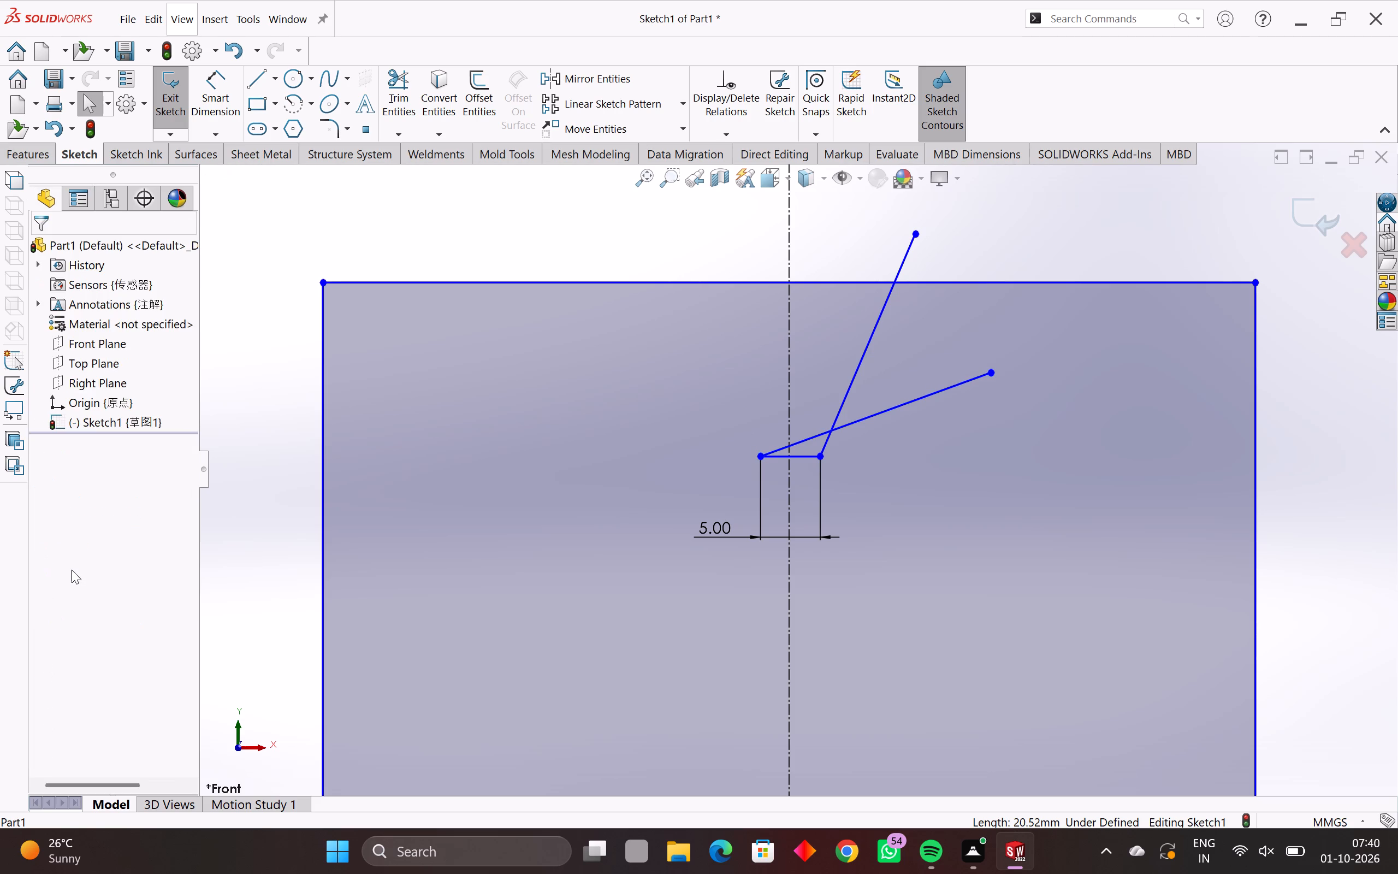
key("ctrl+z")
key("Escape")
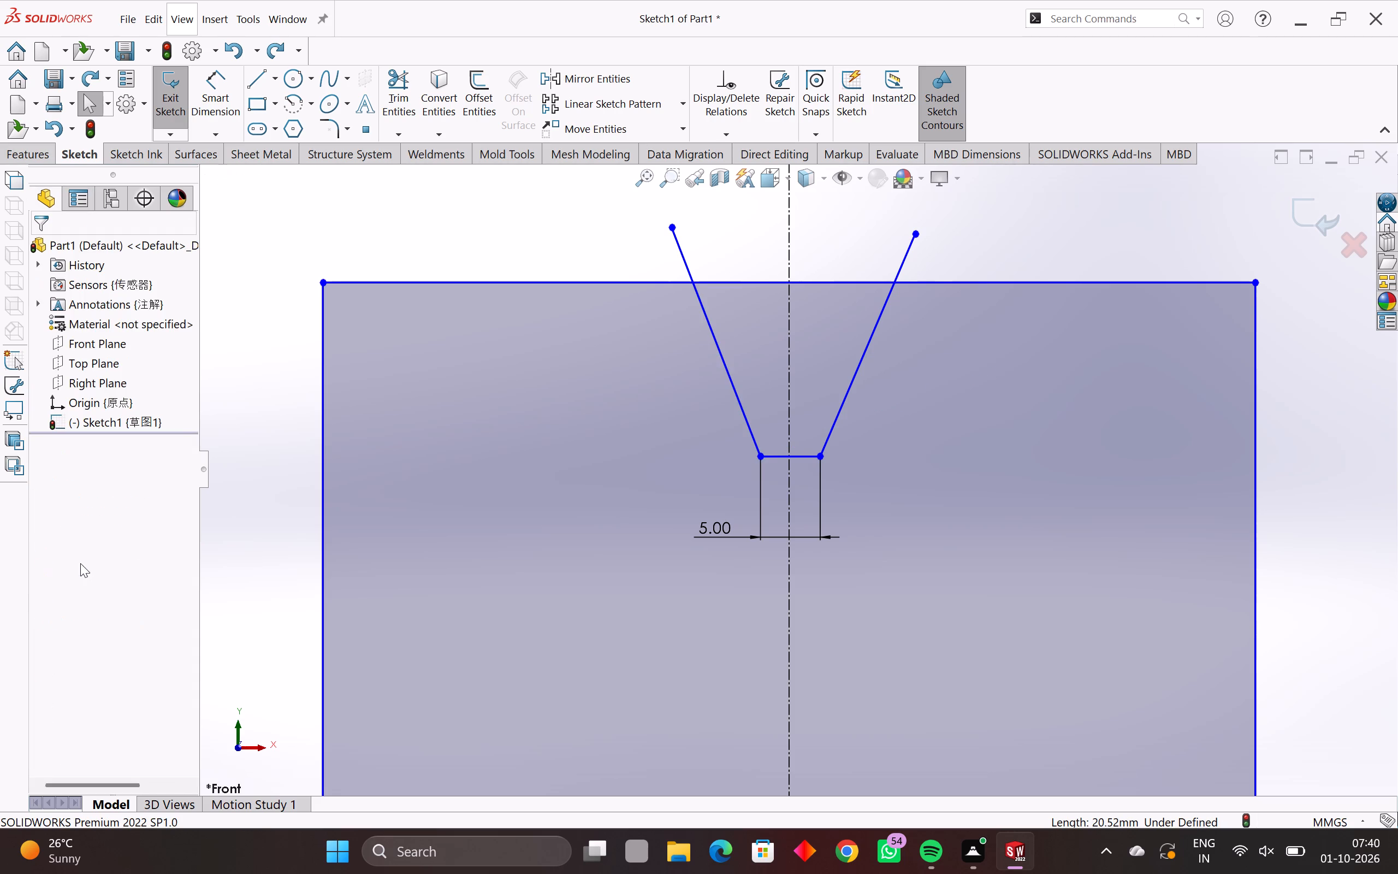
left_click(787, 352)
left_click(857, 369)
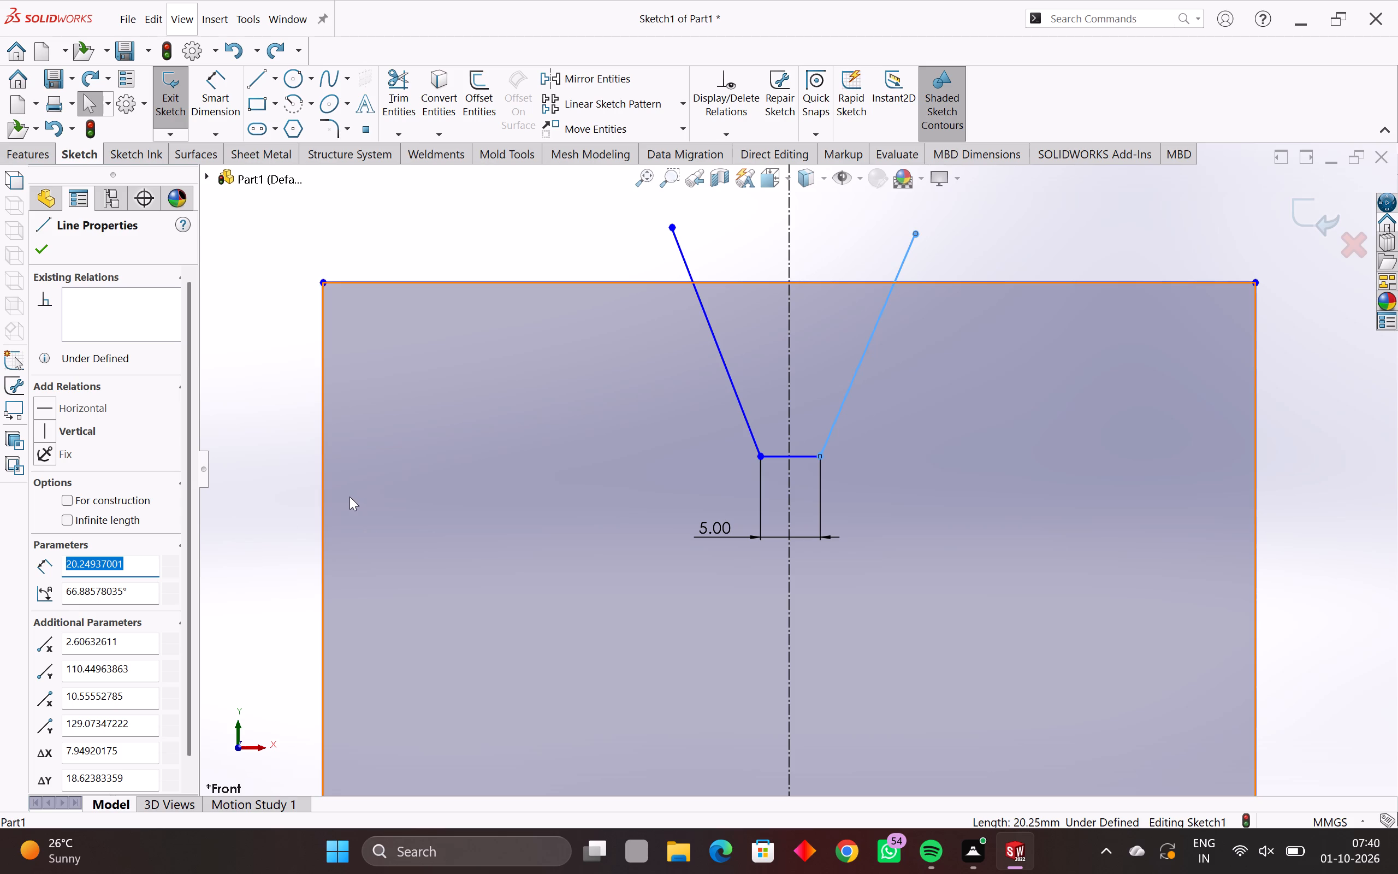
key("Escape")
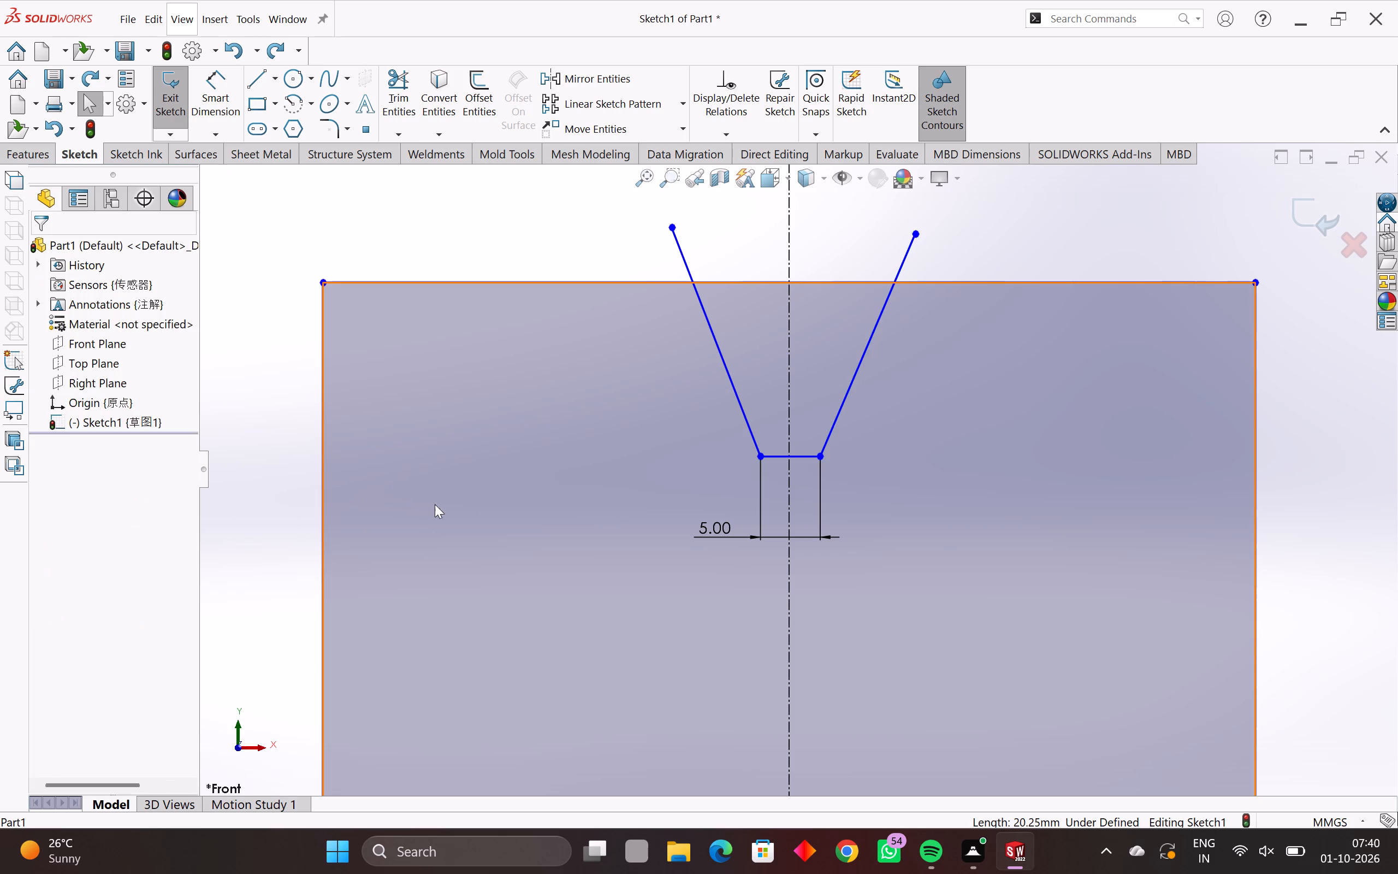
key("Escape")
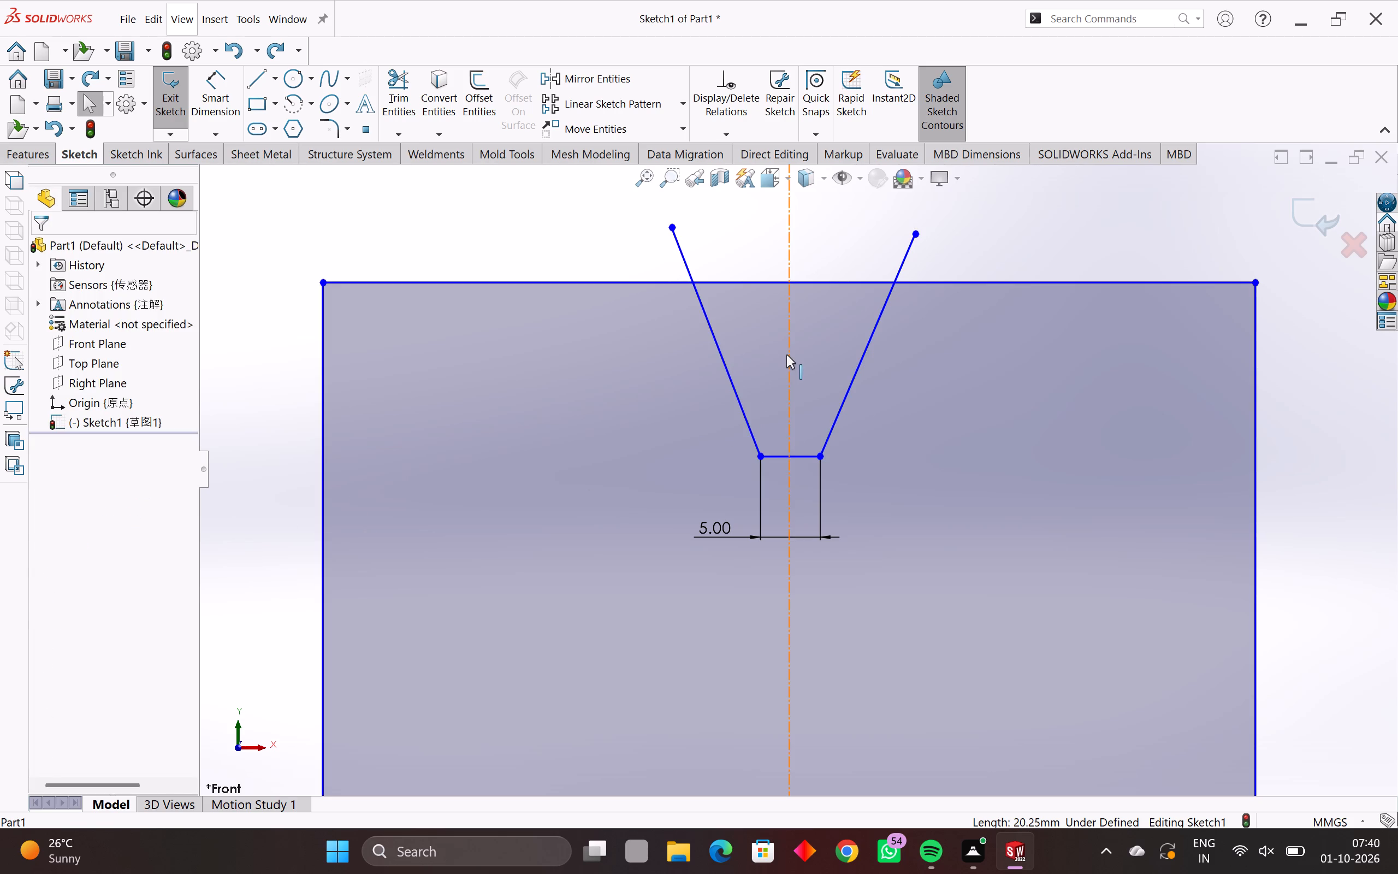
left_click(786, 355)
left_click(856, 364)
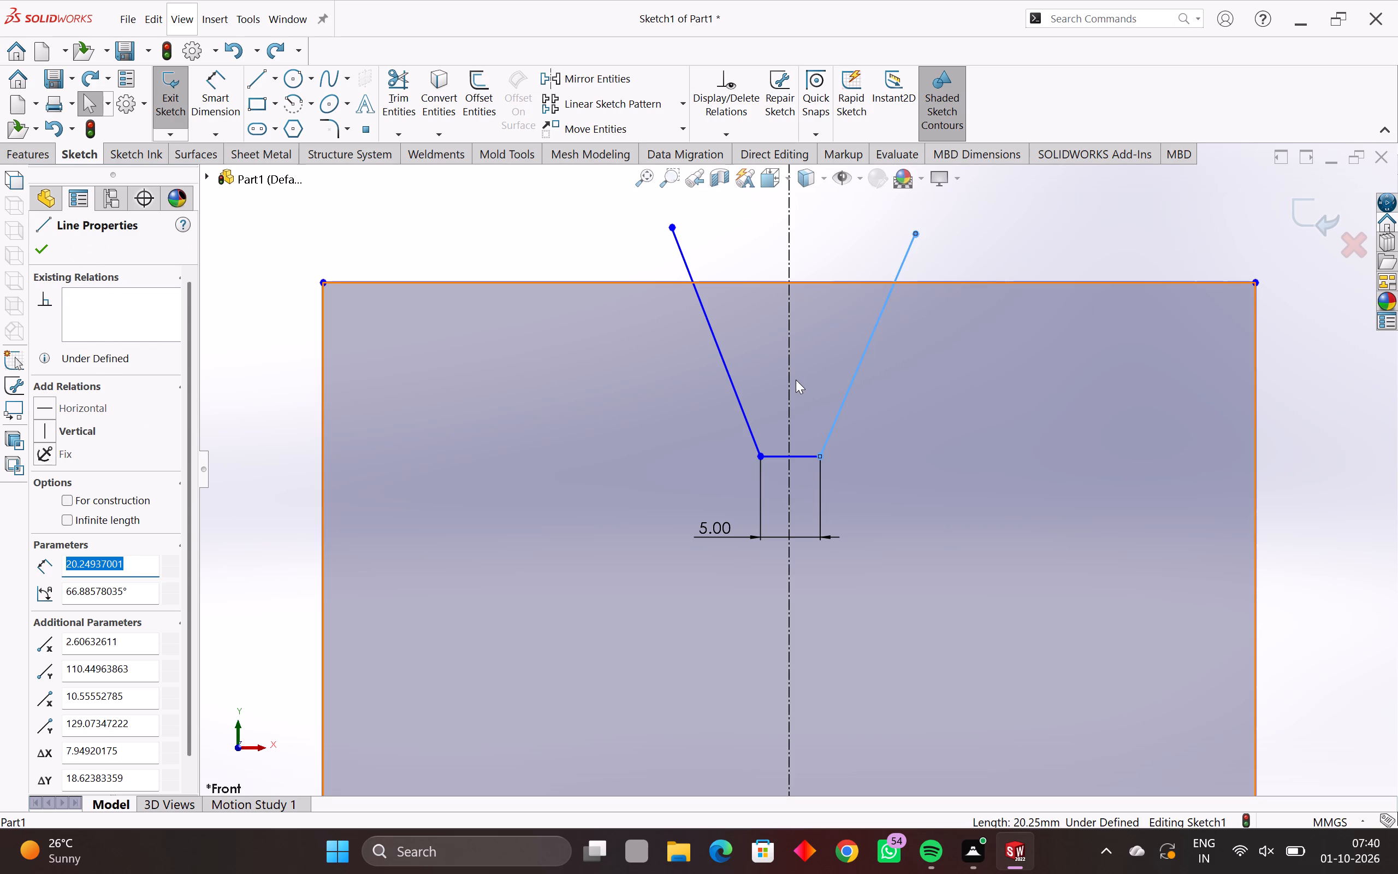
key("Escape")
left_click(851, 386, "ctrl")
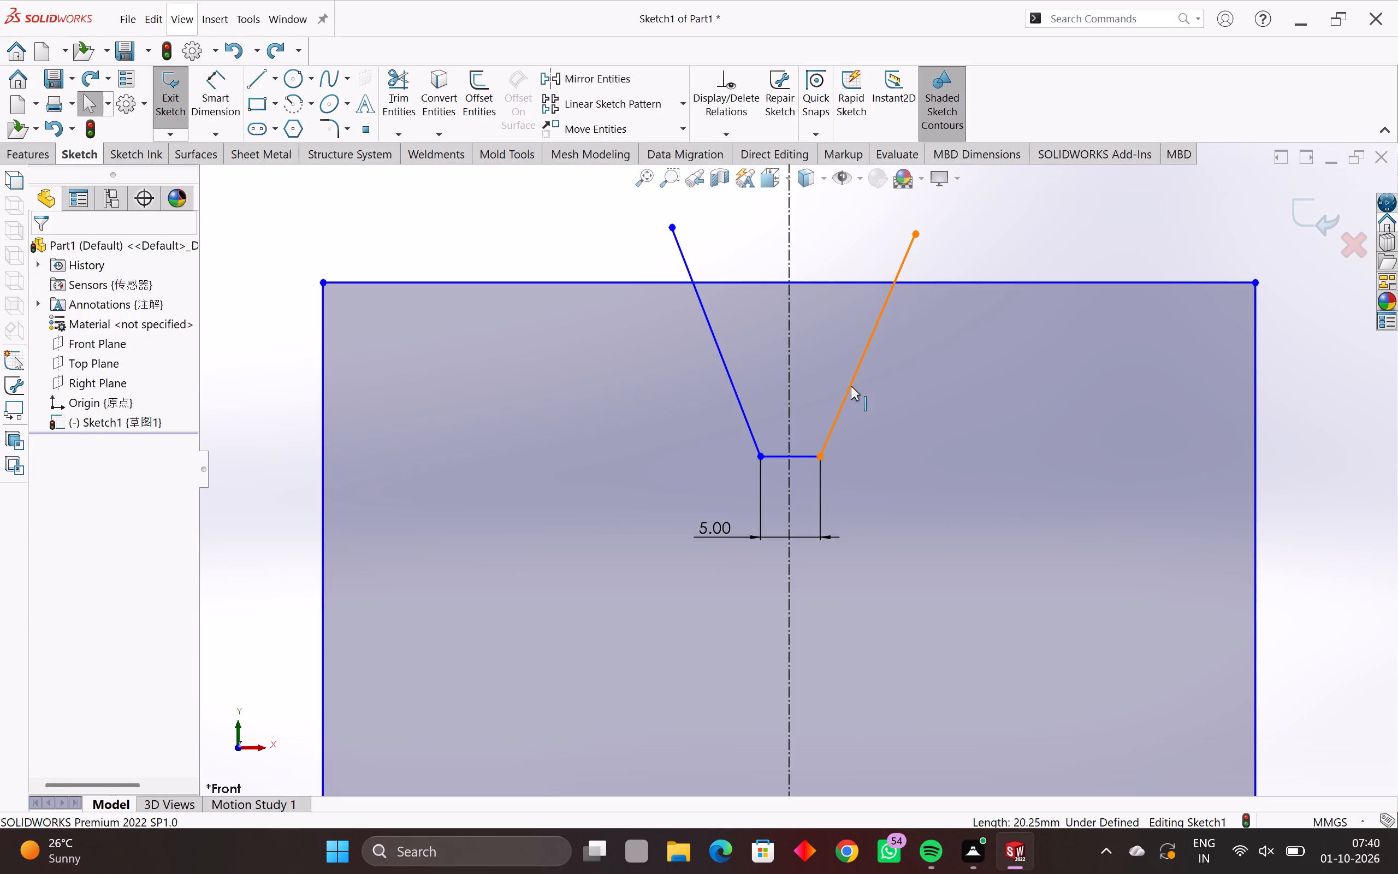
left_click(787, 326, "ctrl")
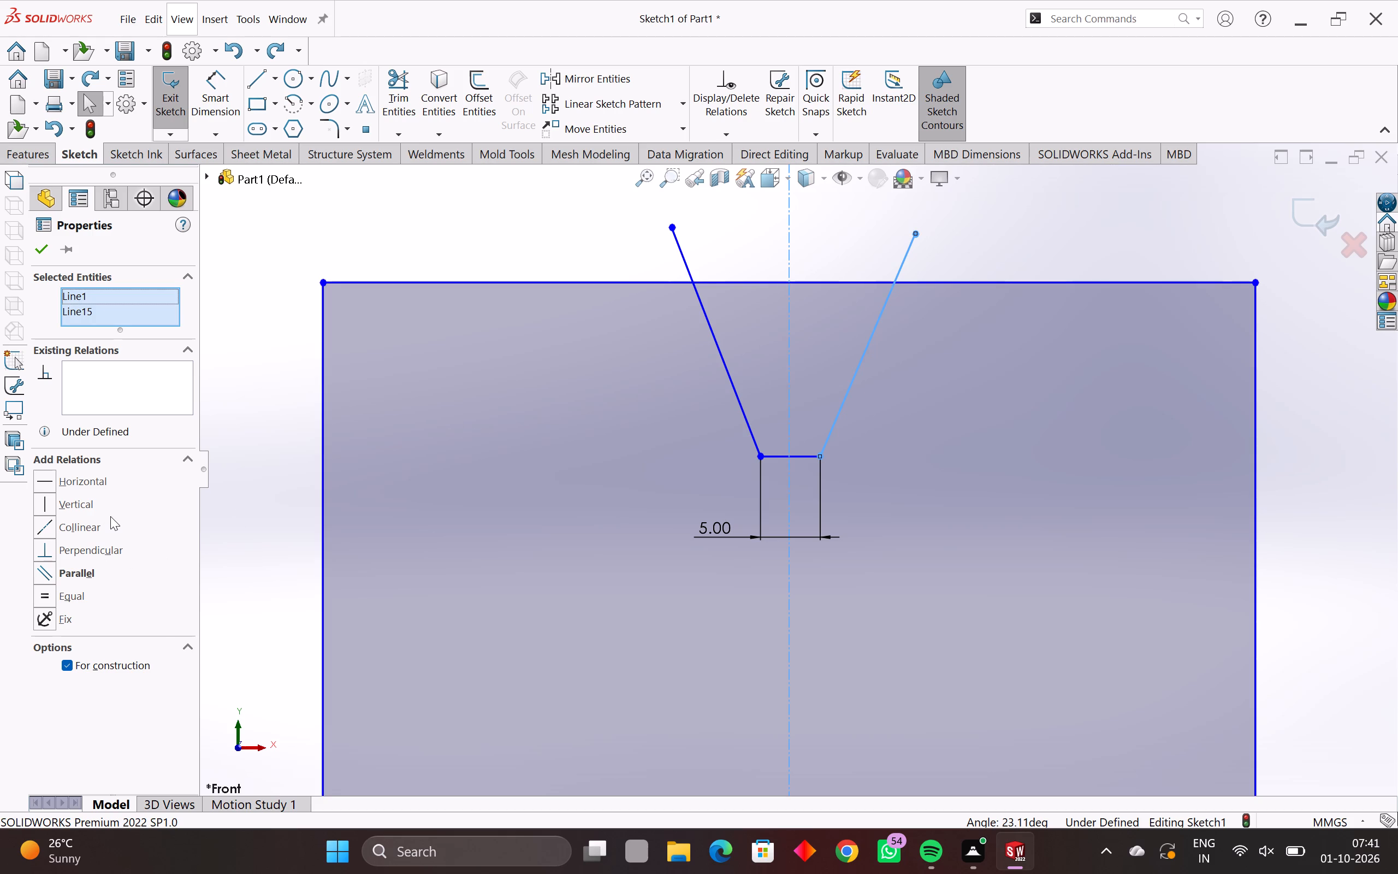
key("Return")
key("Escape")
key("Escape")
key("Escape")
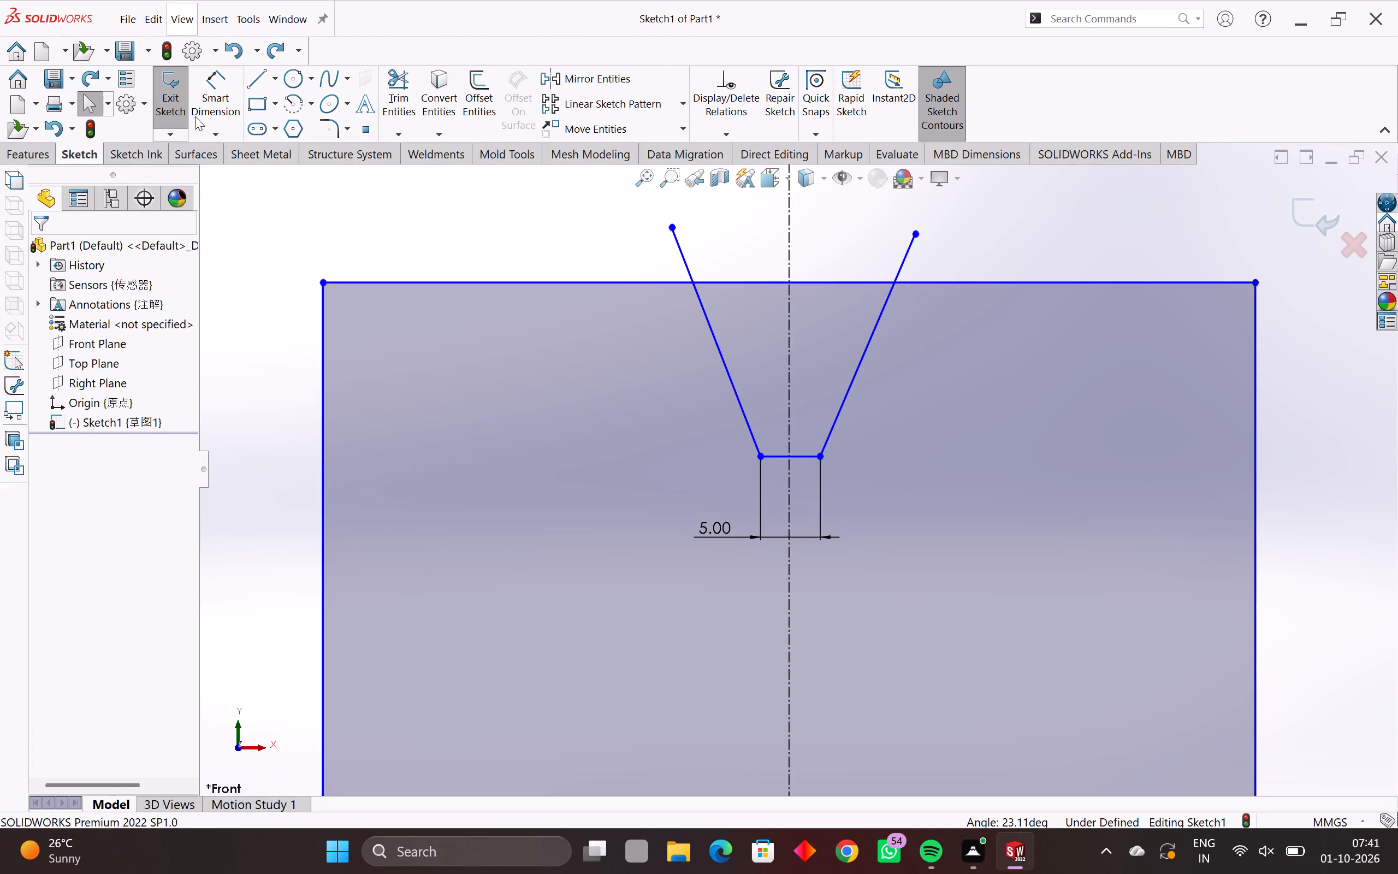
Dimension the angle between the two slanted groove lines and set it to 40°.
left_click(221, 82)
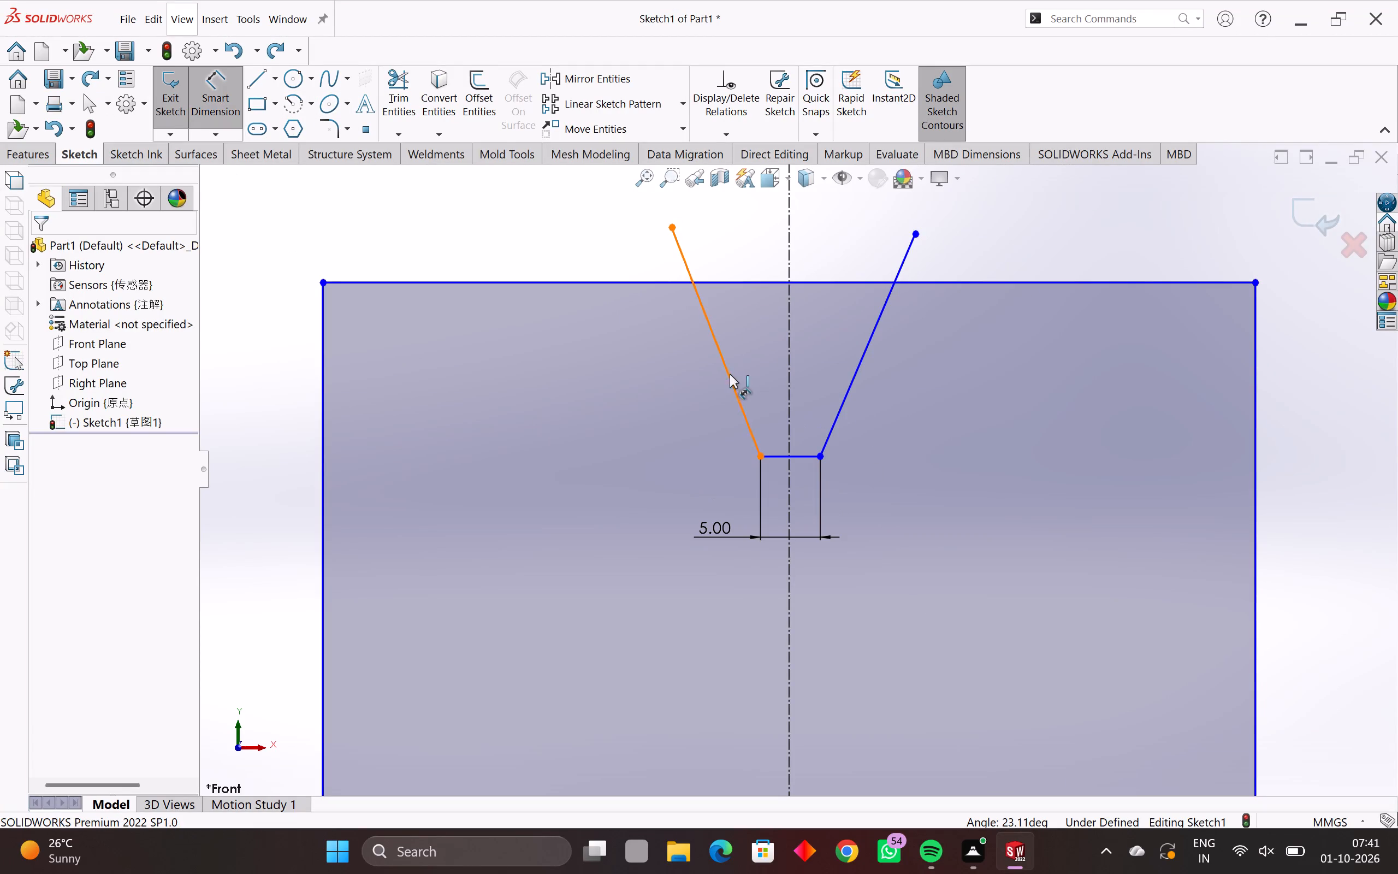
left_click(727, 373)
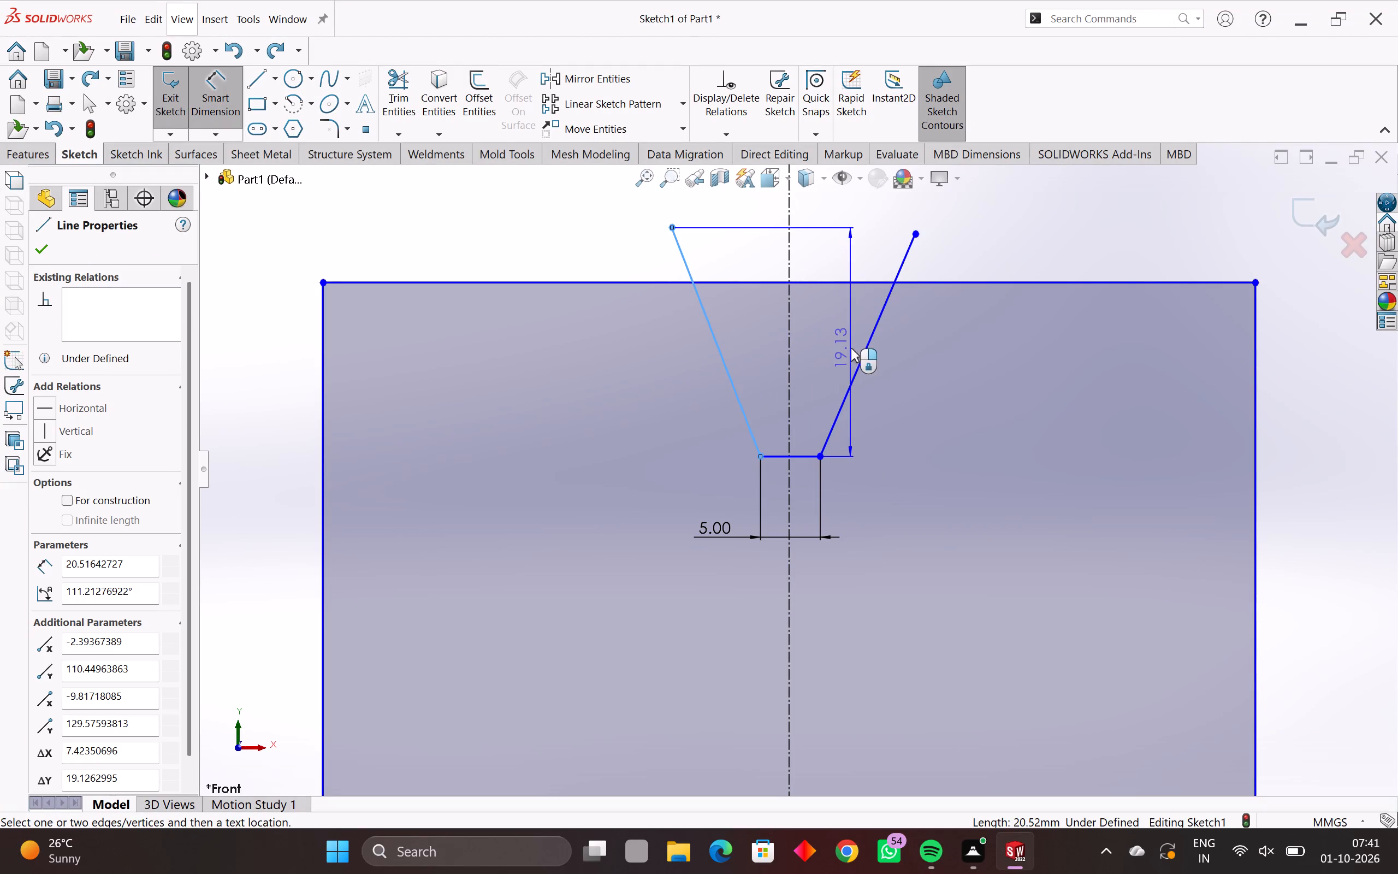
left_click(864, 348)
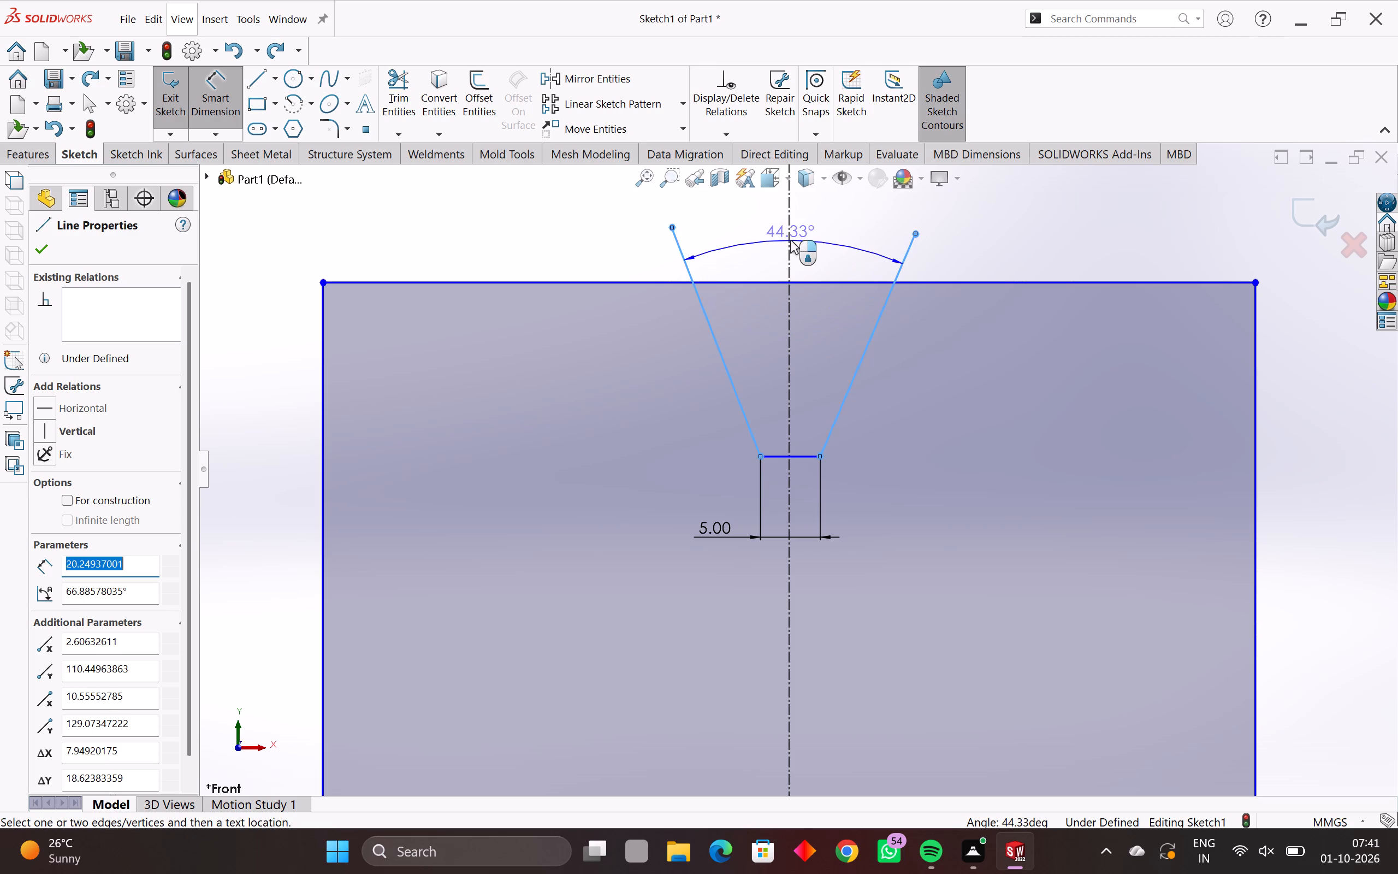
left_click(790, 240)
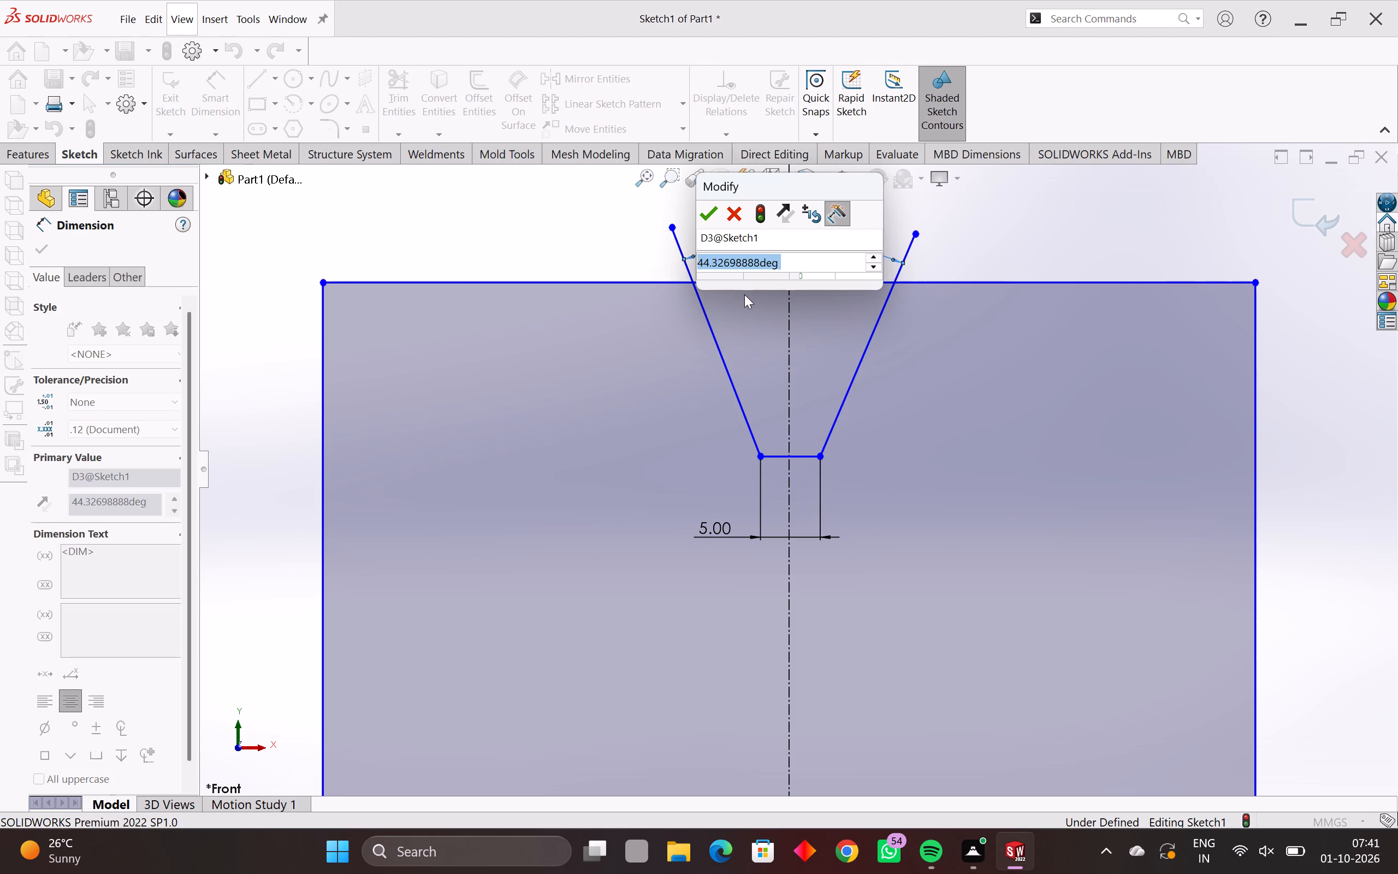
type("40")
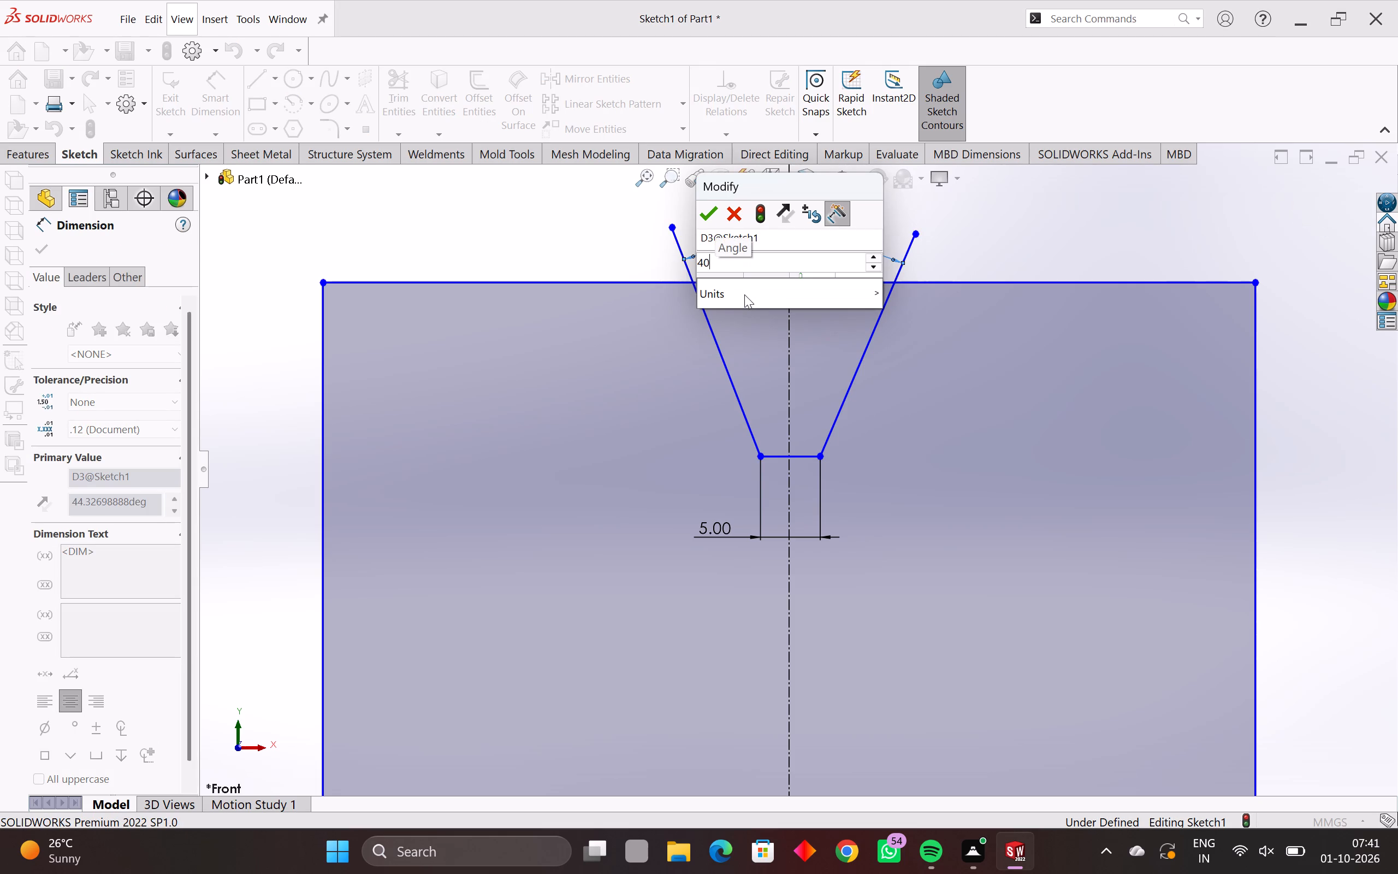
key("Return")
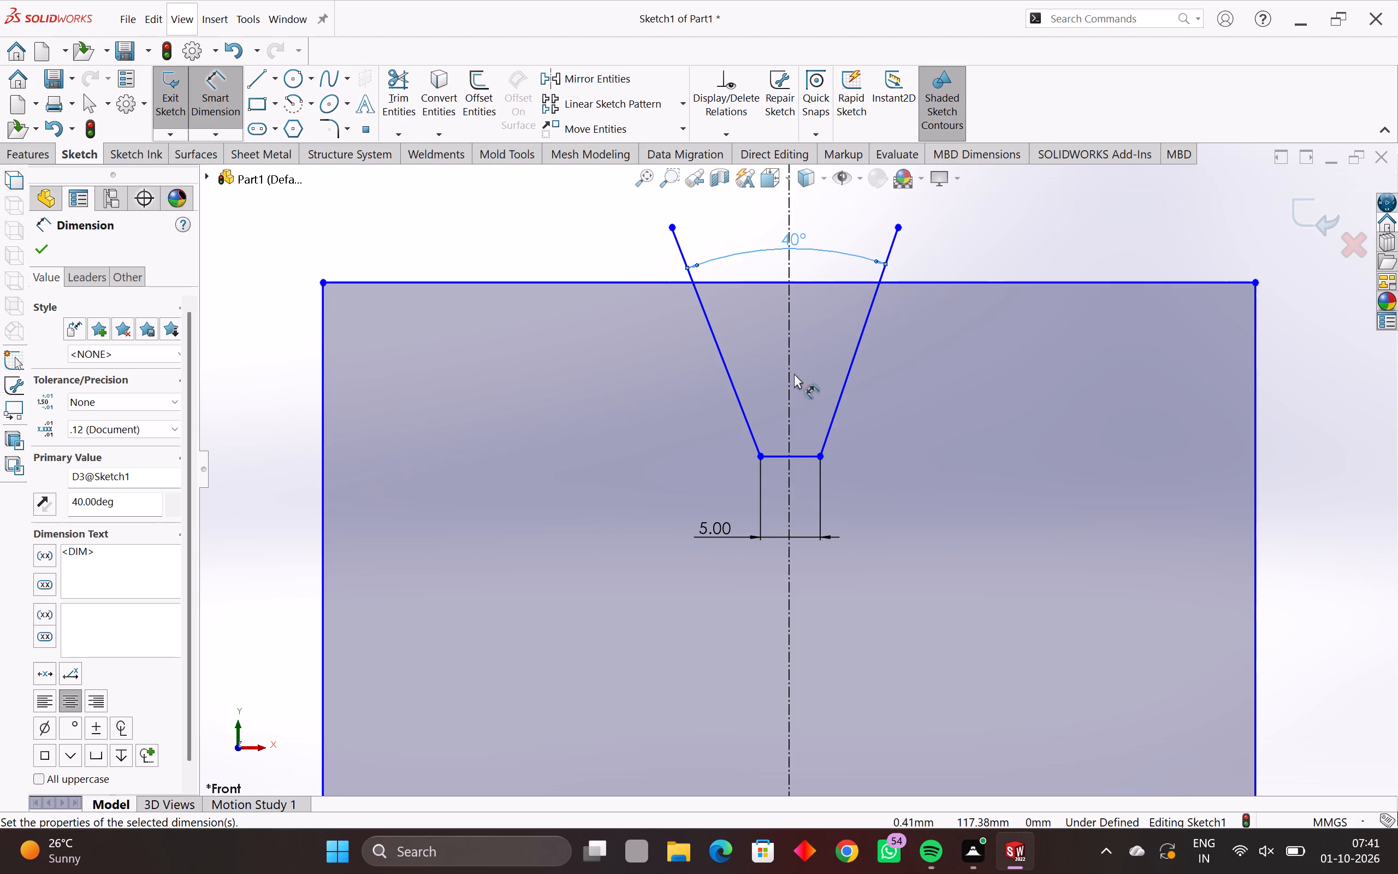
Dimension the distance from the profile's top edge to the groove's short base line and set it to 18 mm.
scroll(798, 373, "down", 1)
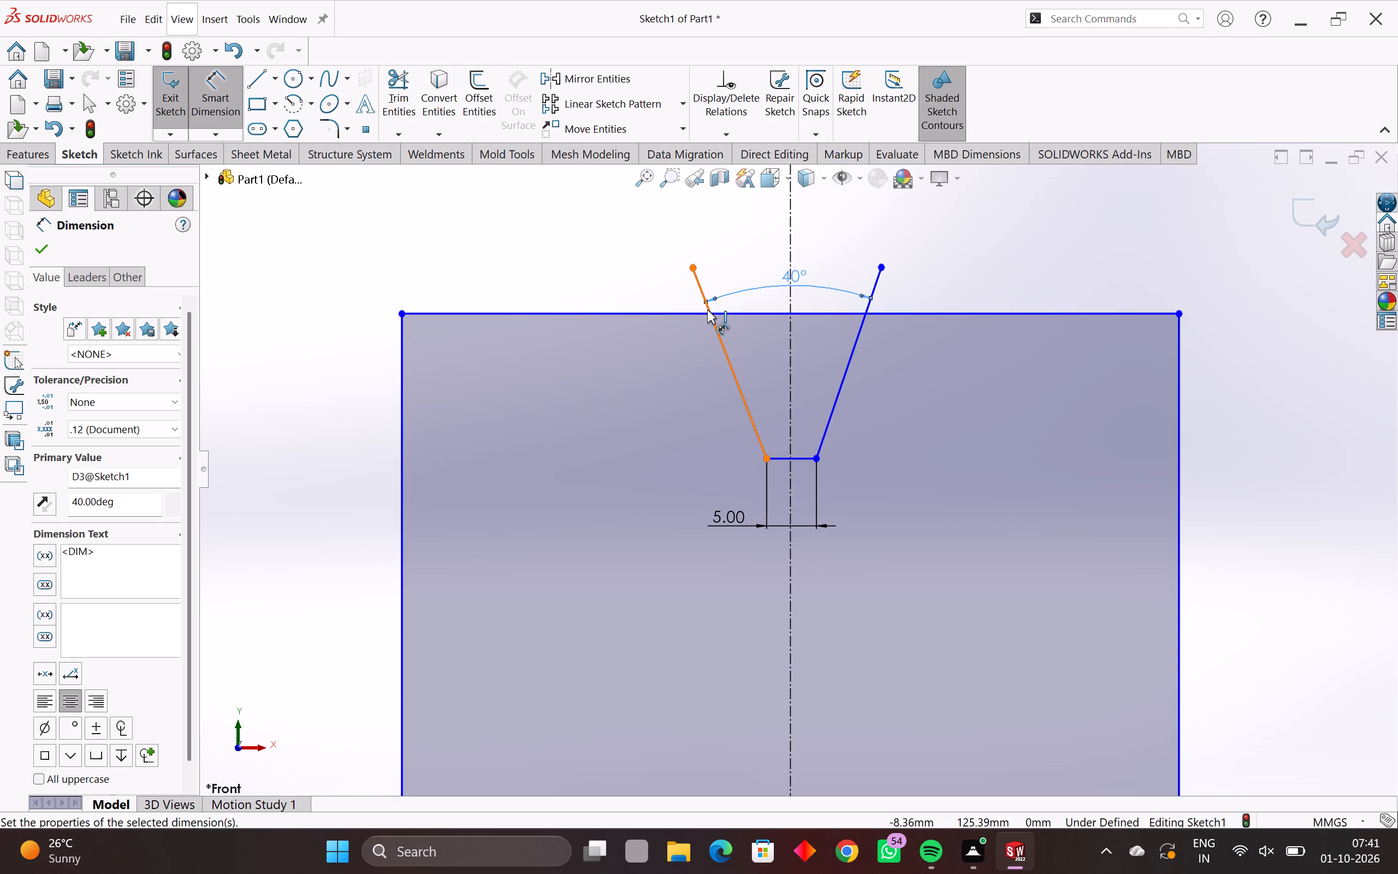
left_click(790, 311)
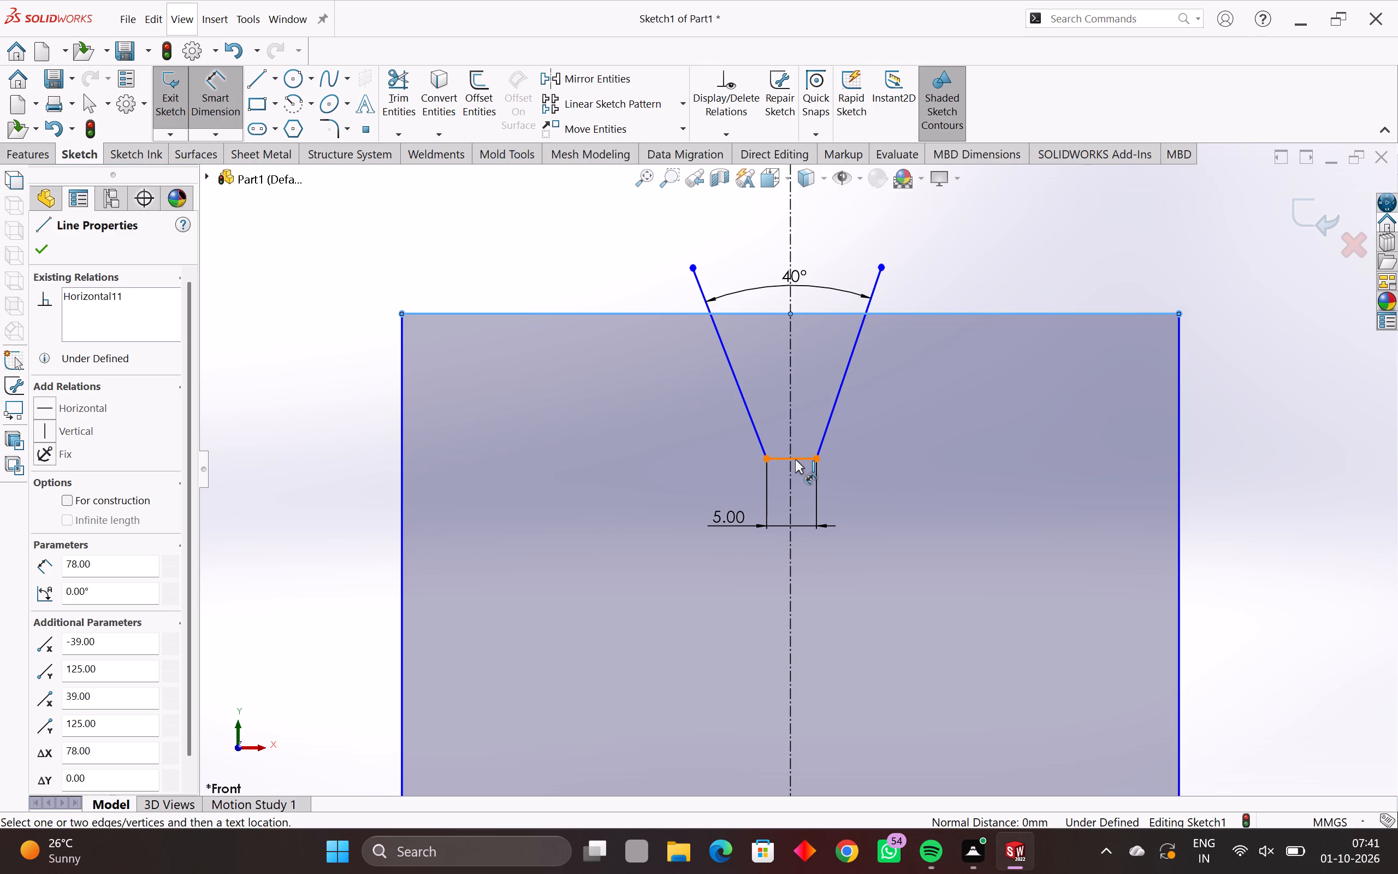
left_click(790, 457)
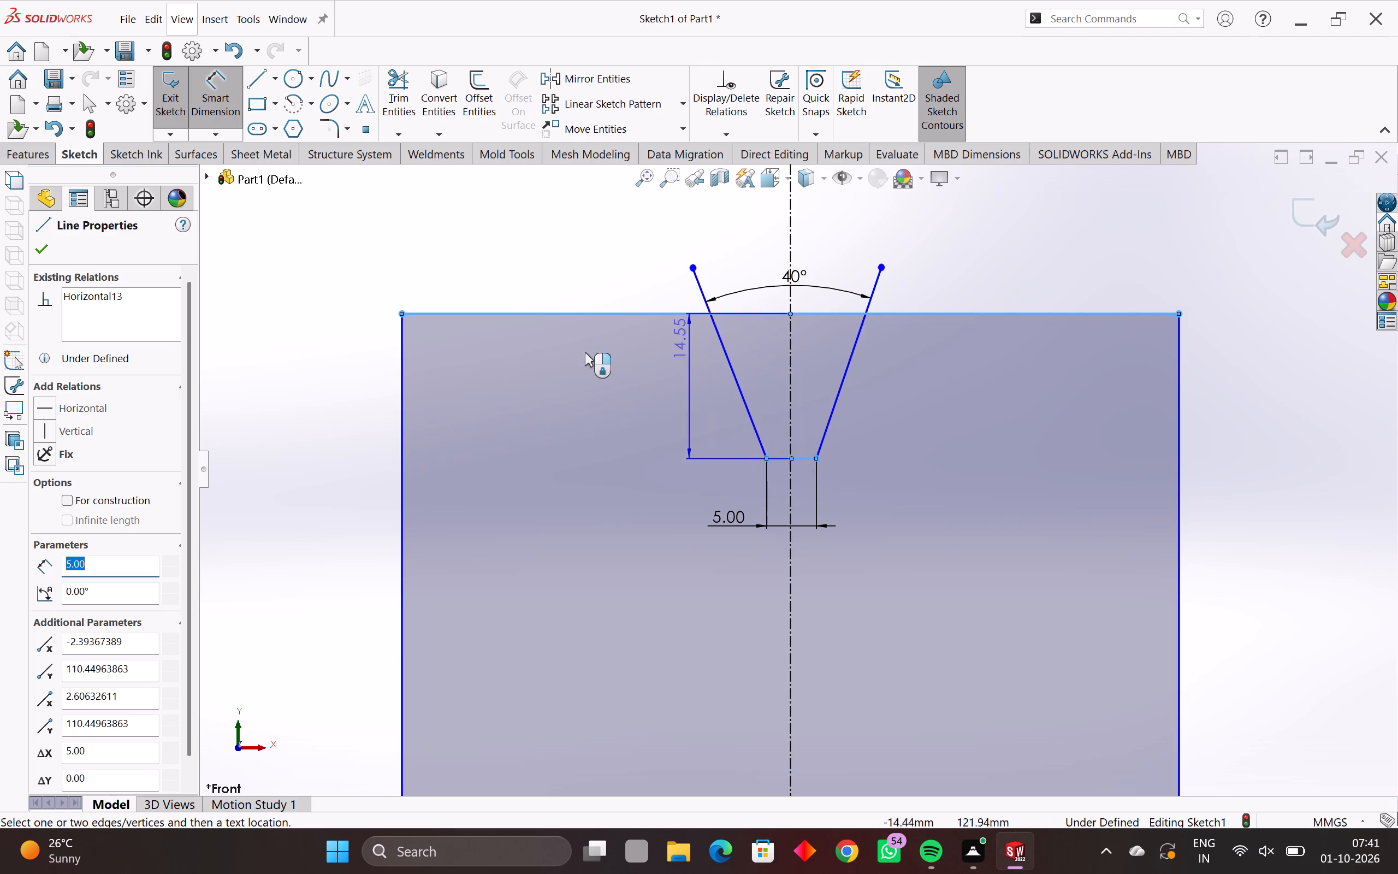
left_click(327, 396)
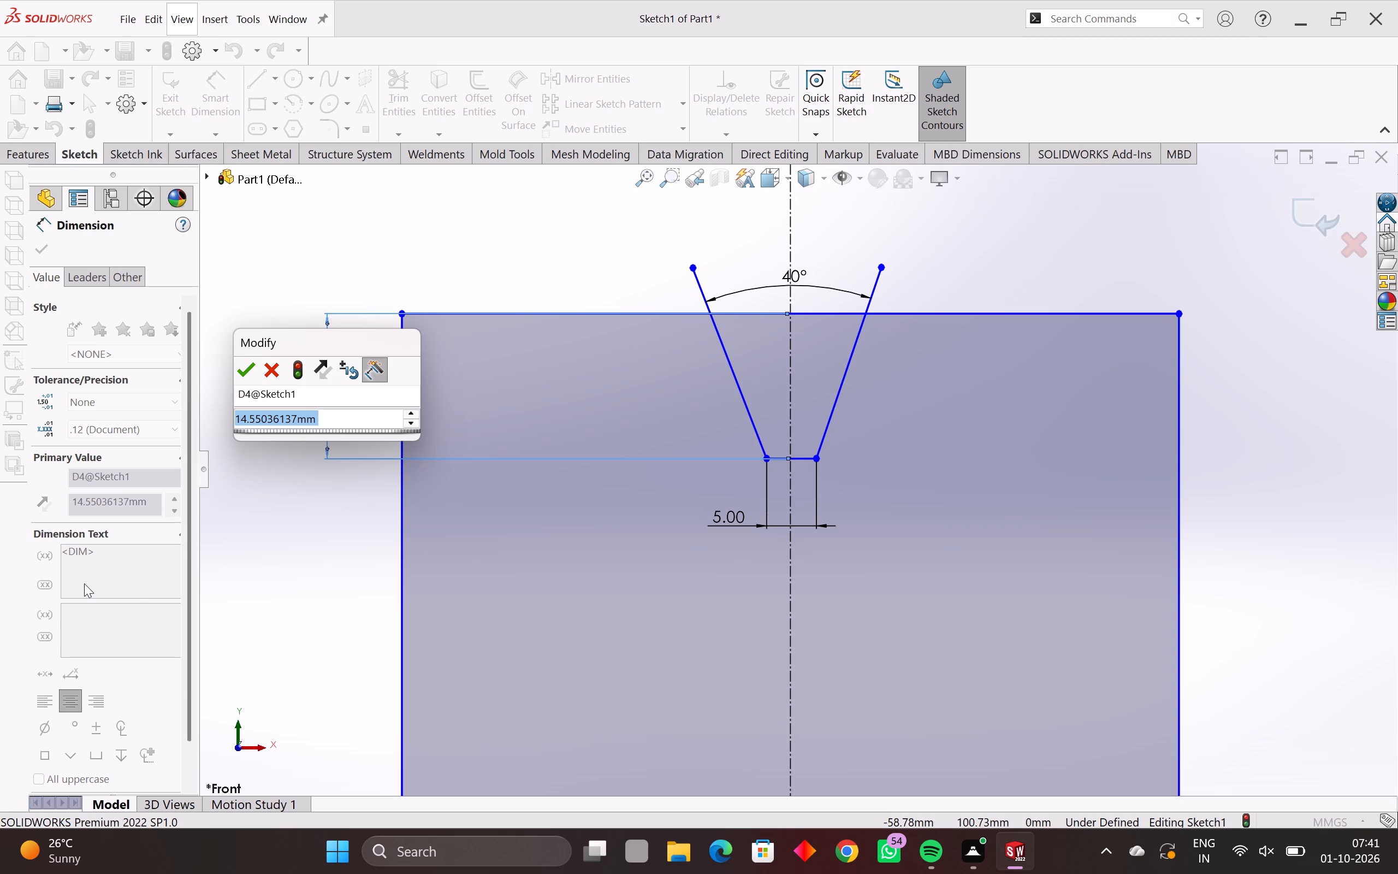
type("18")
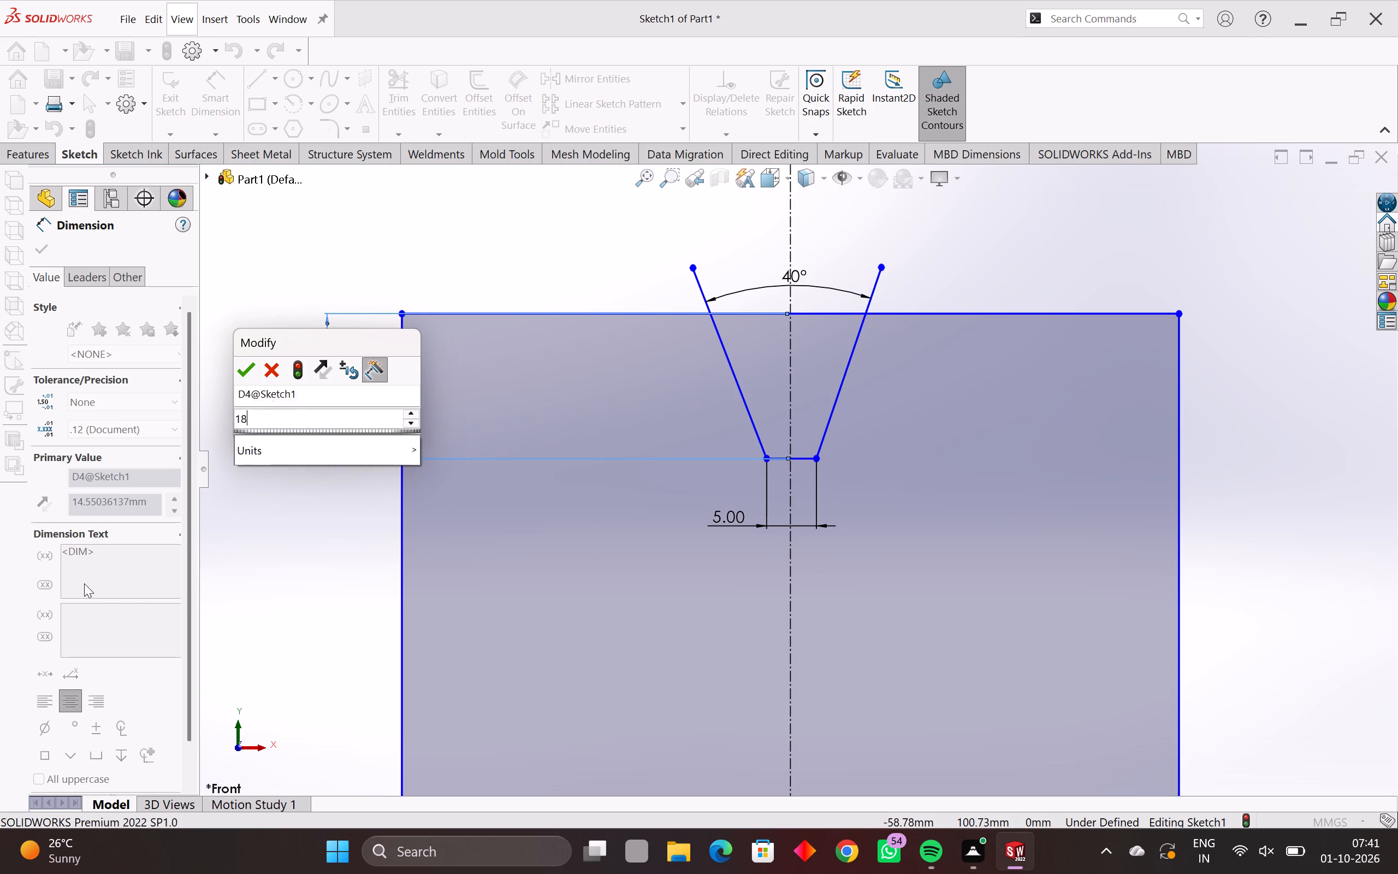
key("Return")
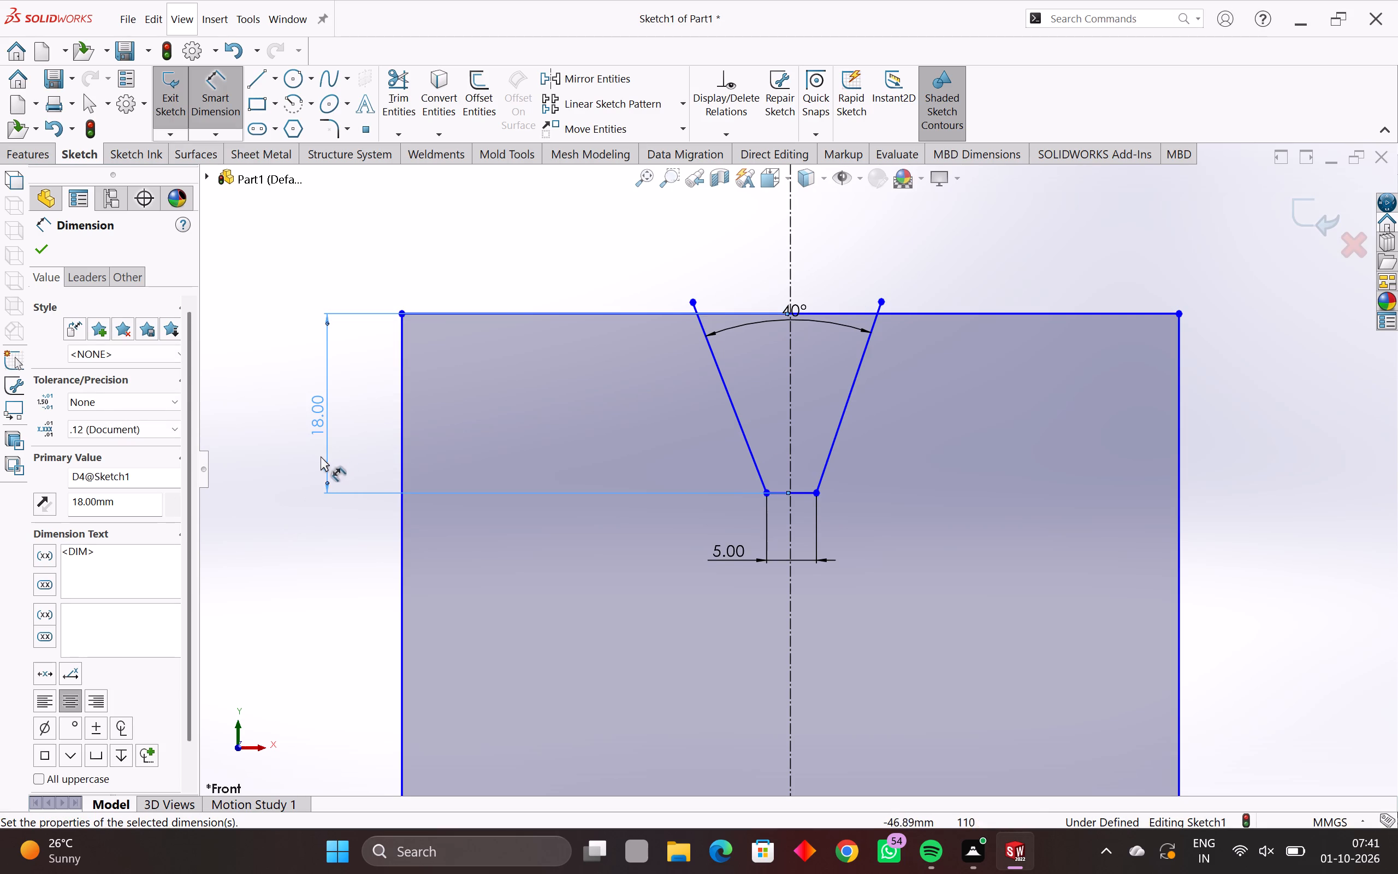
key("Escape")
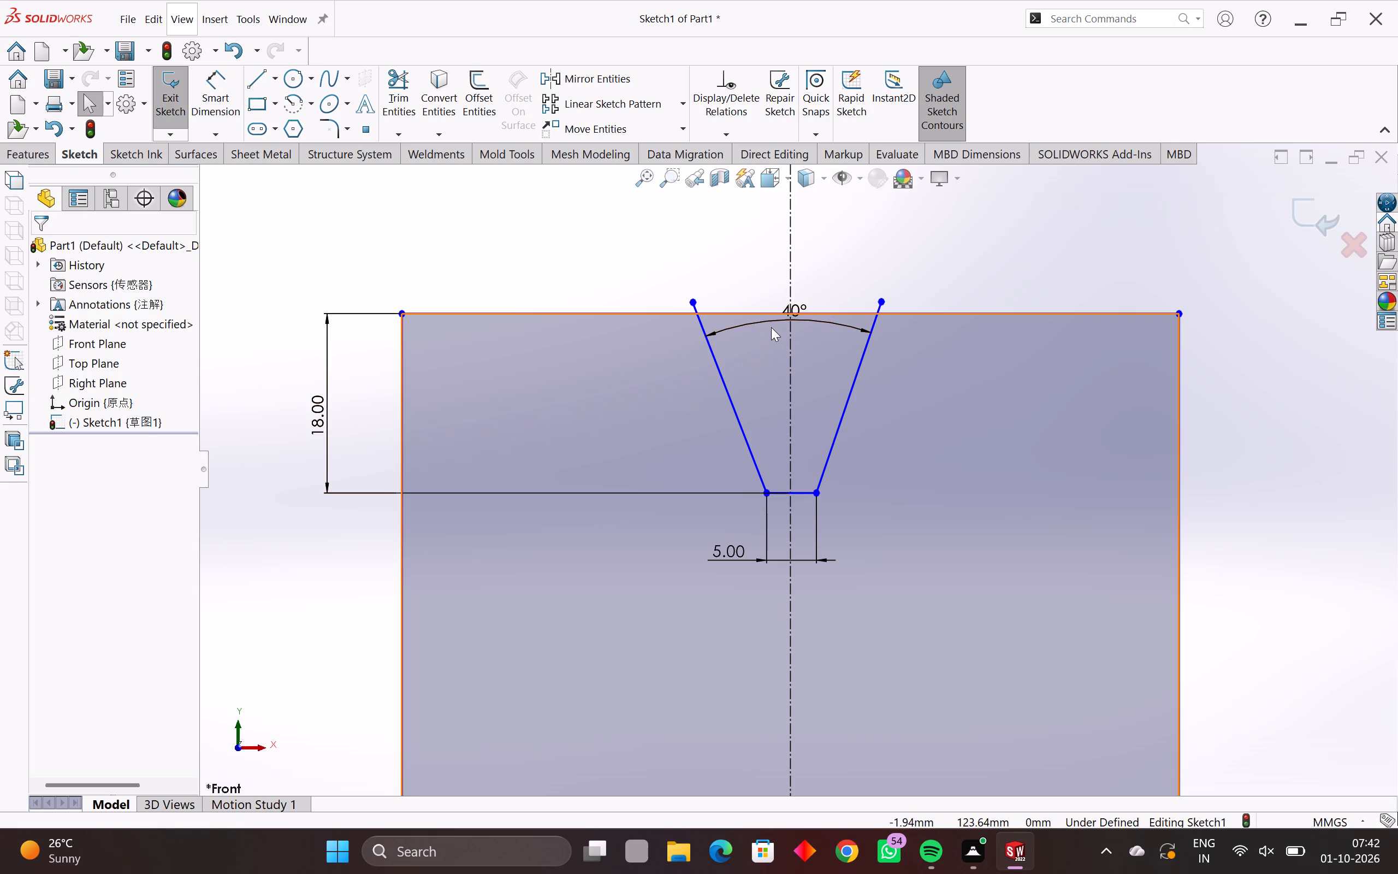
Move the 40° angle dimension up above the profile's top edge, clear of the groove lines.
left_click(782, 317)
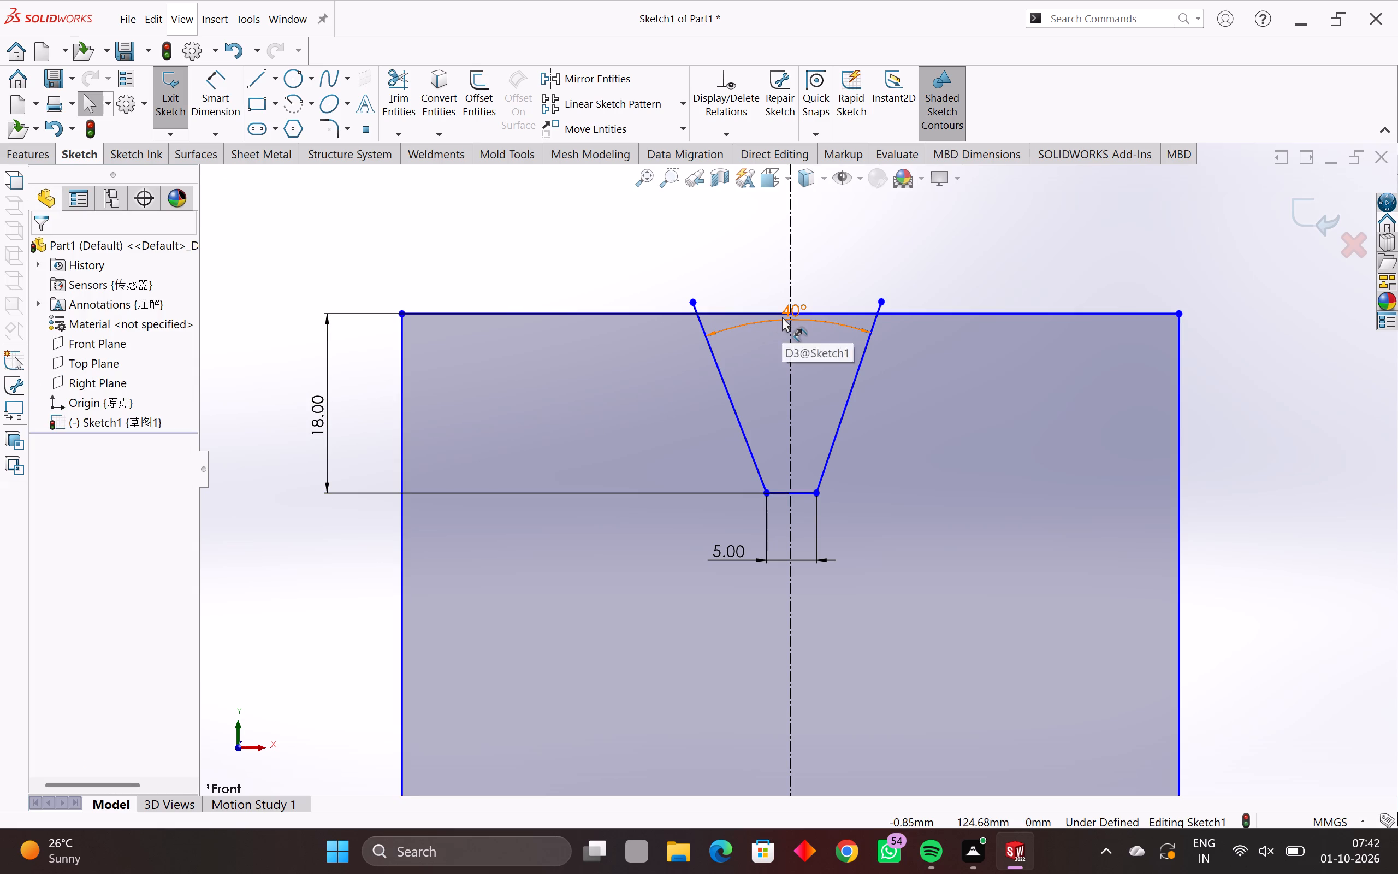
left_click_drag(785, 316, 793, 265)
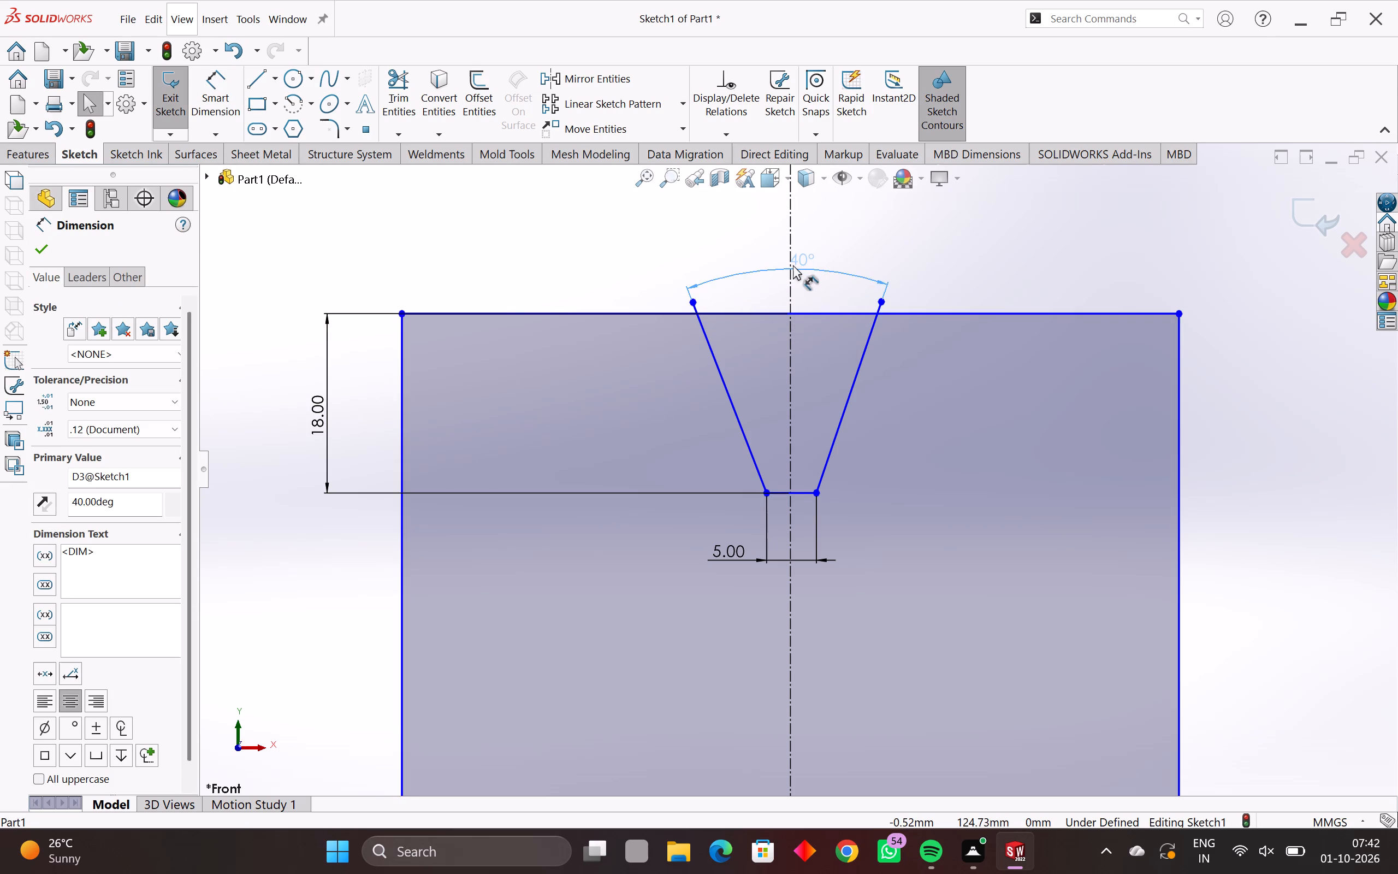
left_click_drag(793, 265, 796, 261)
left_click(796, 261)
key("Escape")
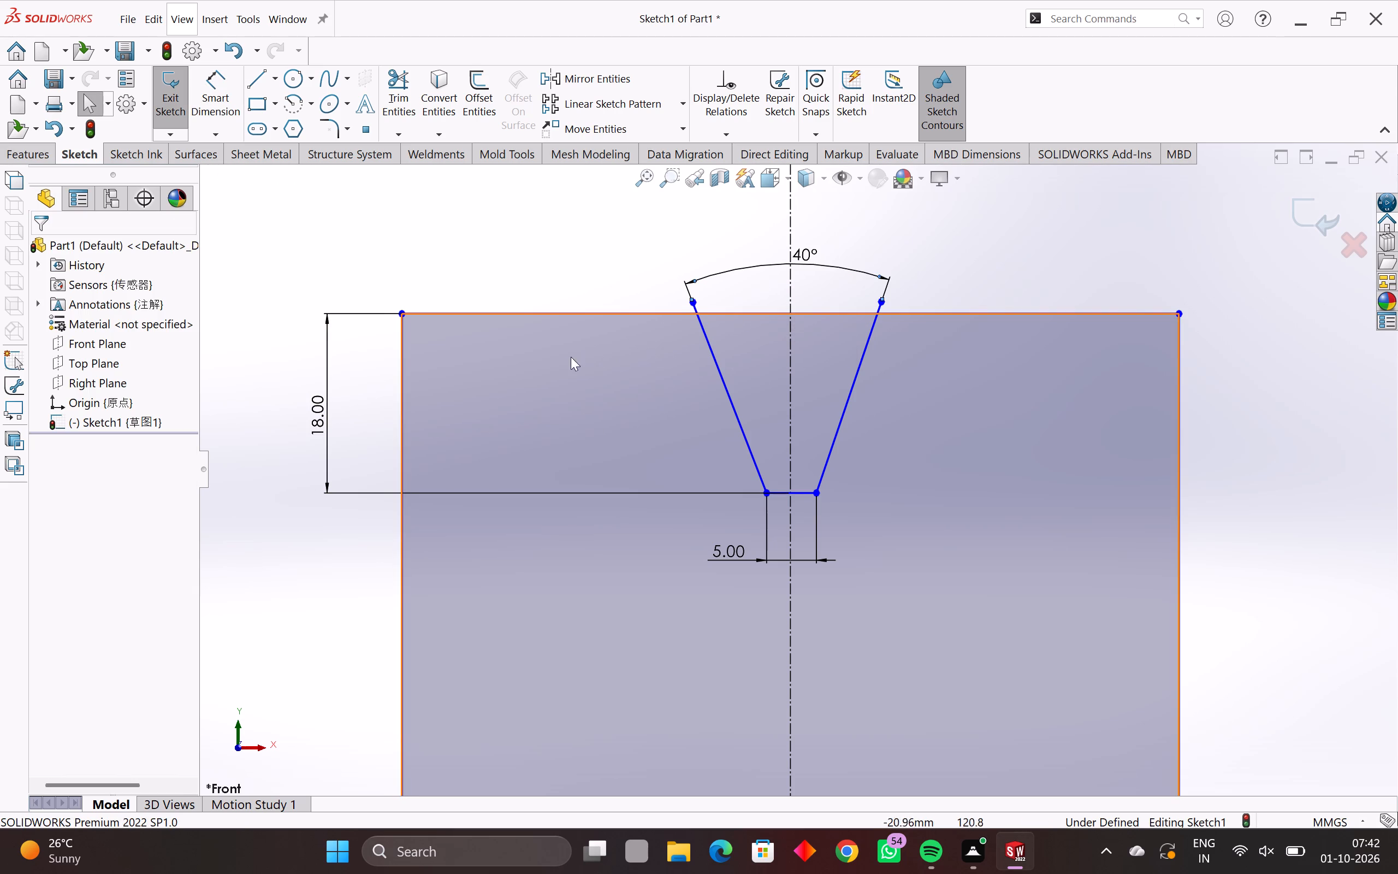
Move the 18 mm depth dimension from outside the profile into the groove, beside the vertical centerline.
left_click_drag(319, 404, 327, 405)
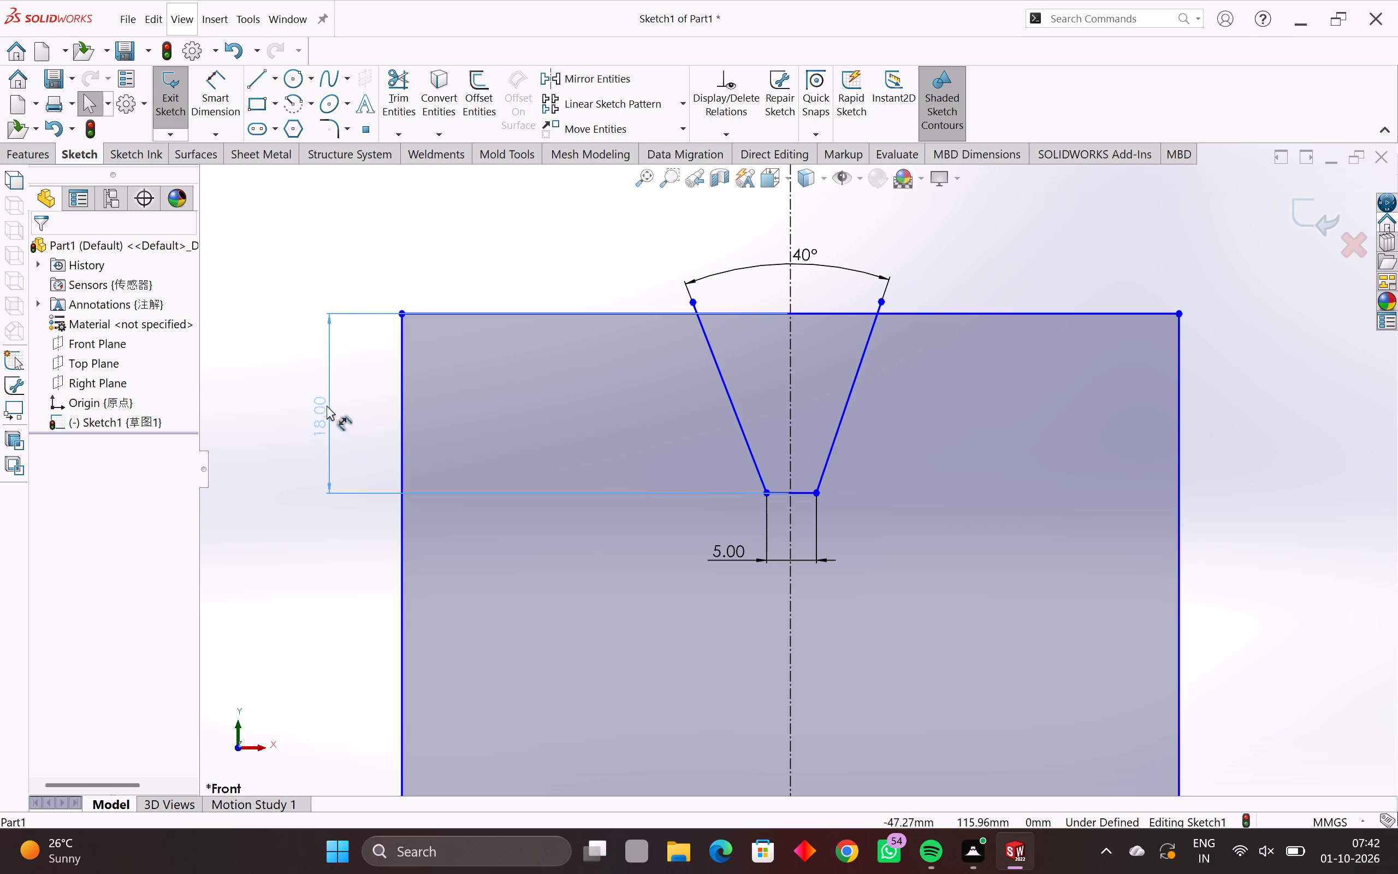
left_click_drag(327, 405, 780, 395)
key("Escape")
key("Escape")
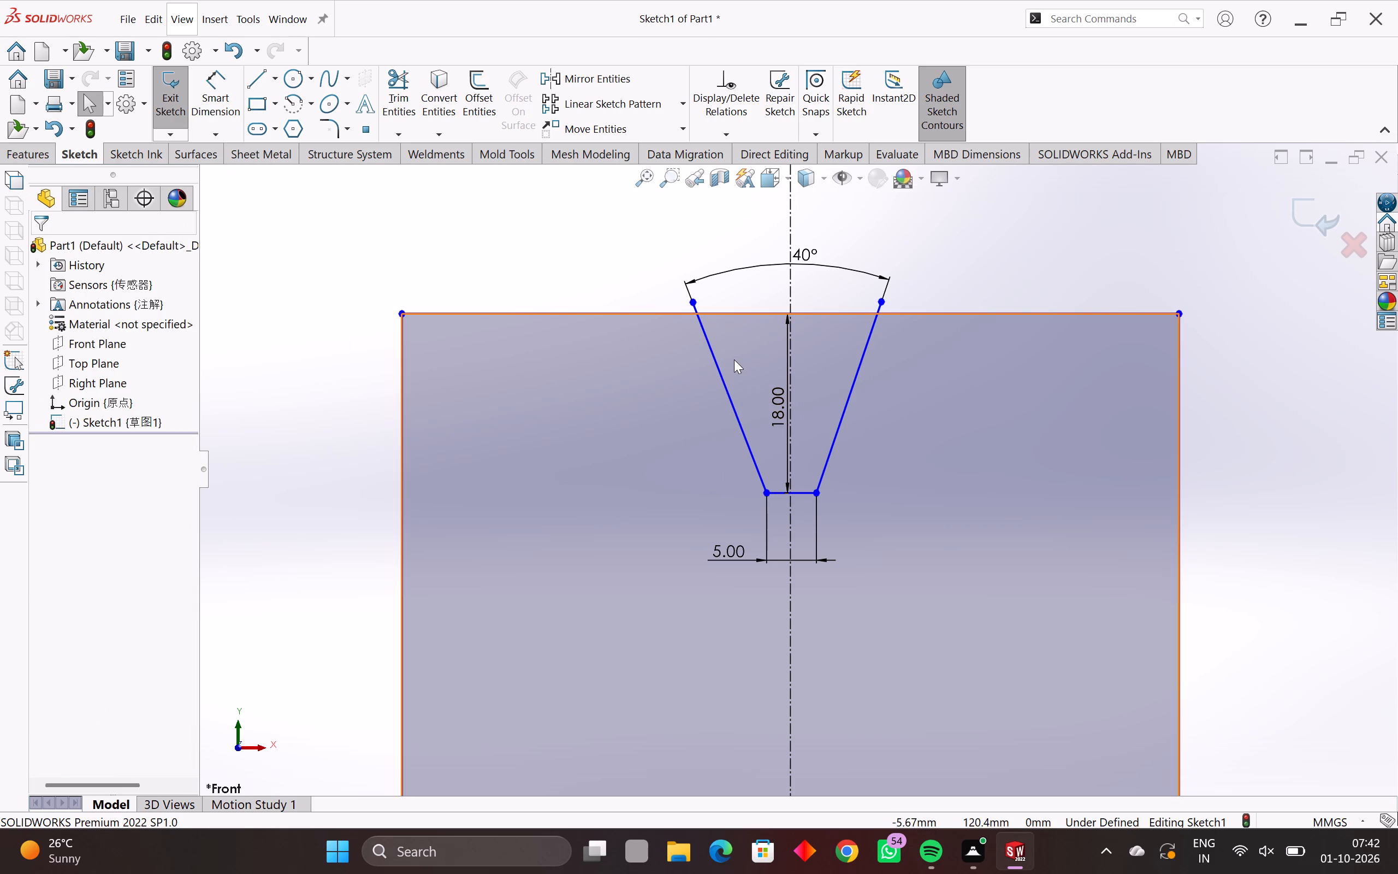
Trim the ends of both slanted groove lines that stick out above the profile's top edge.
scroll(743, 295, "up", 3)
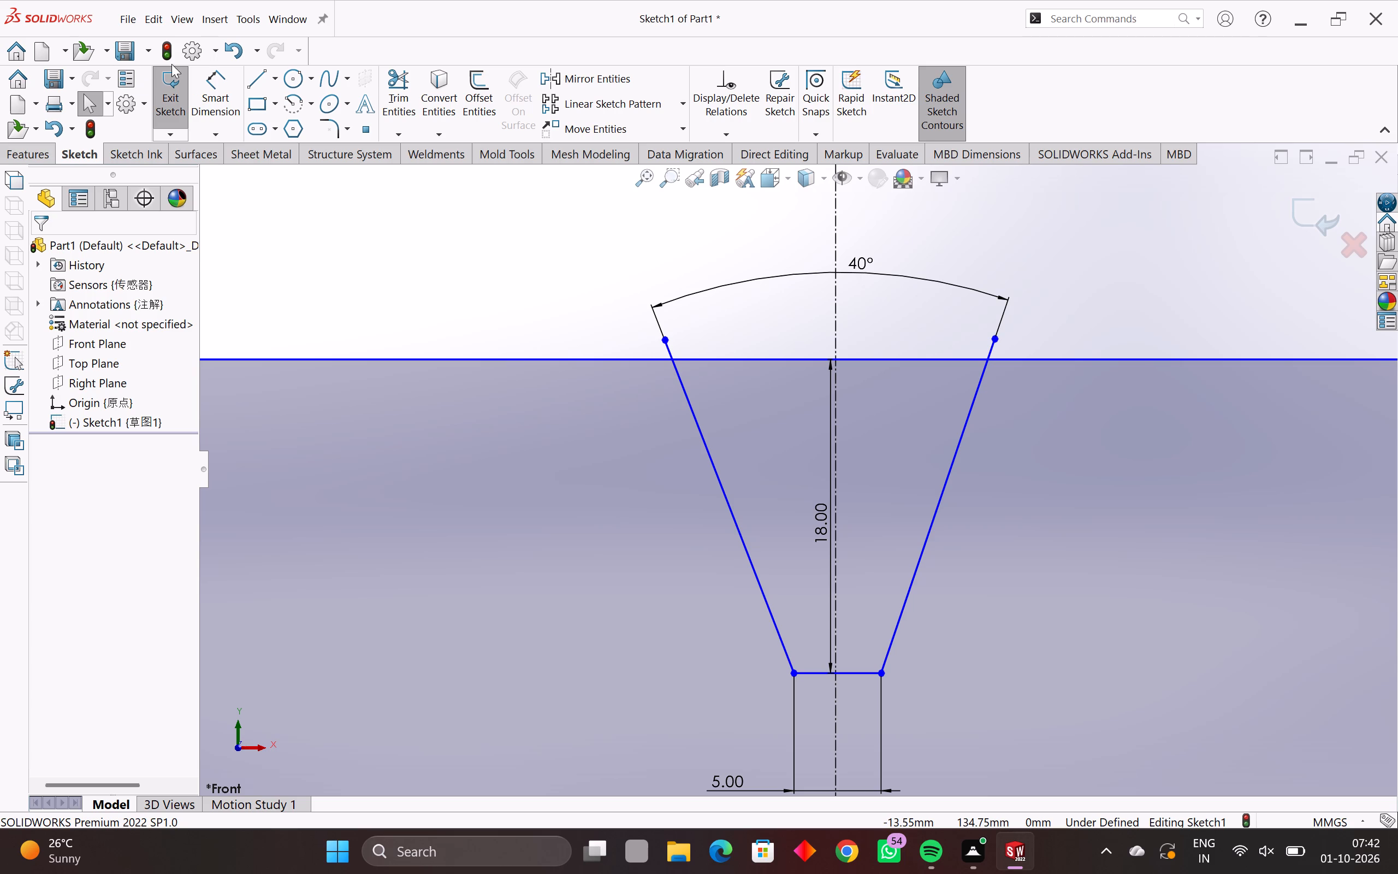
left_click(398, 84)
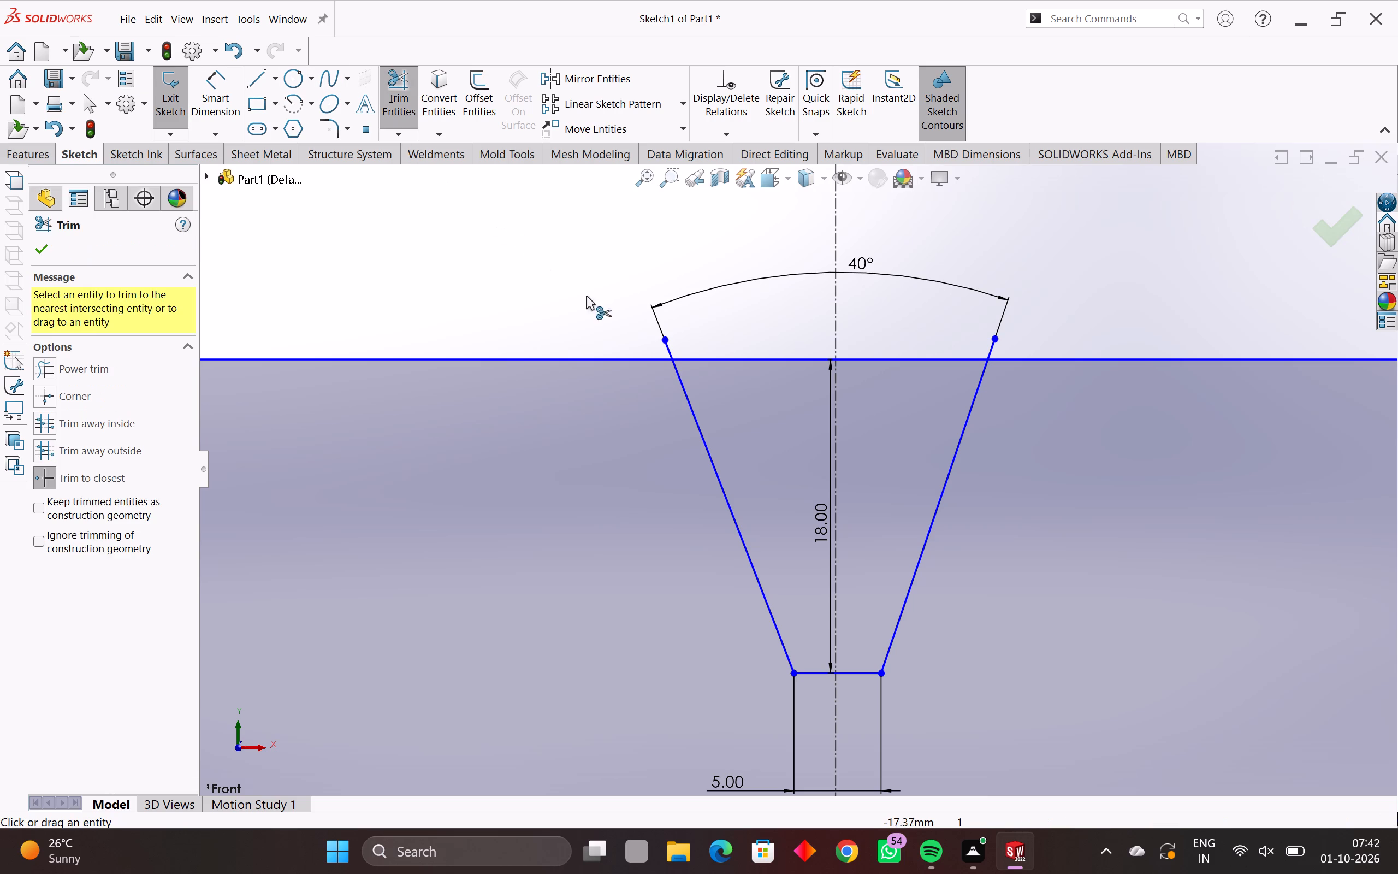
scroll(679, 345, "up", 2)
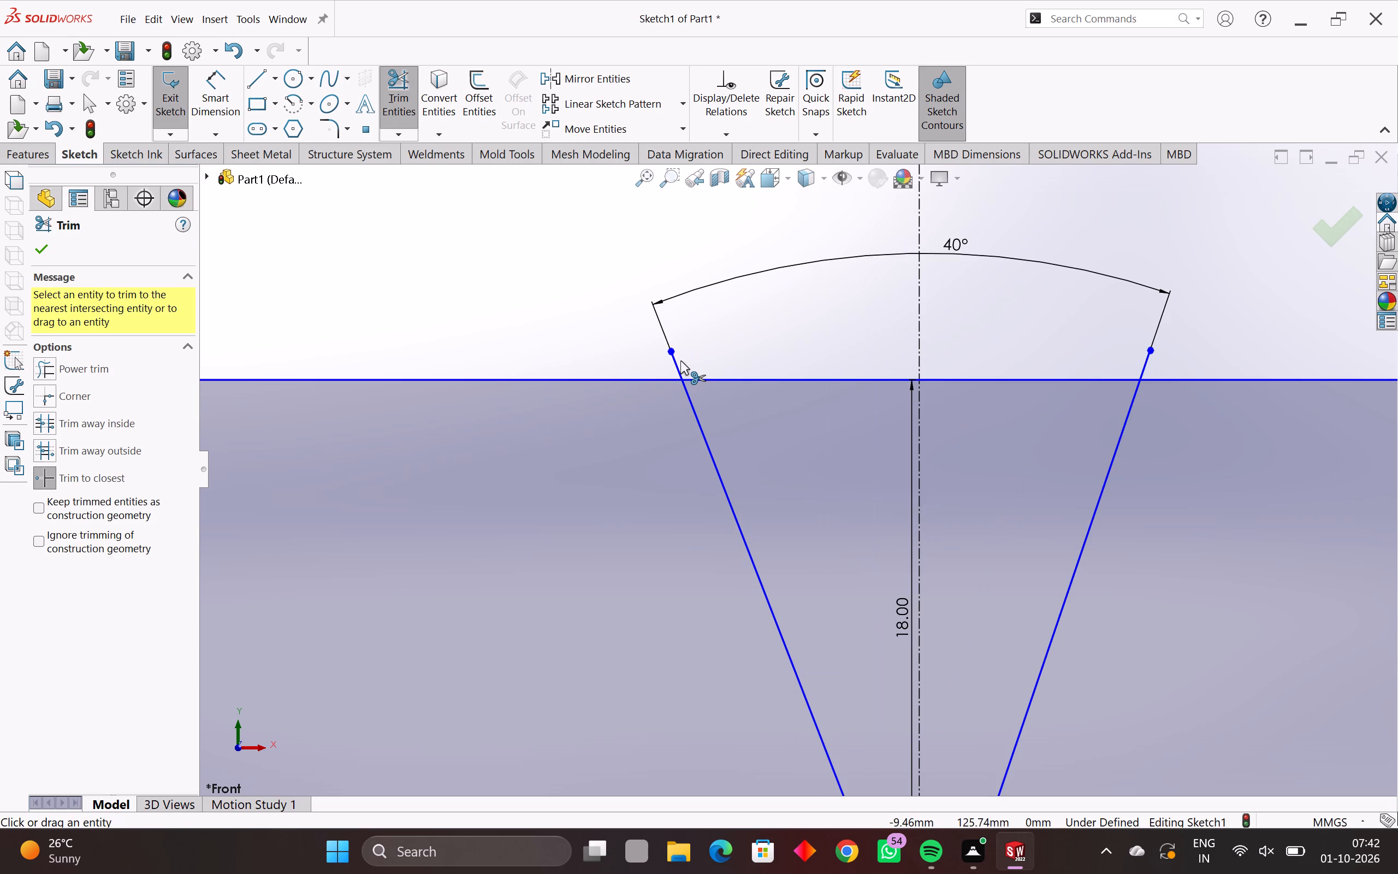
left_click(677, 362)
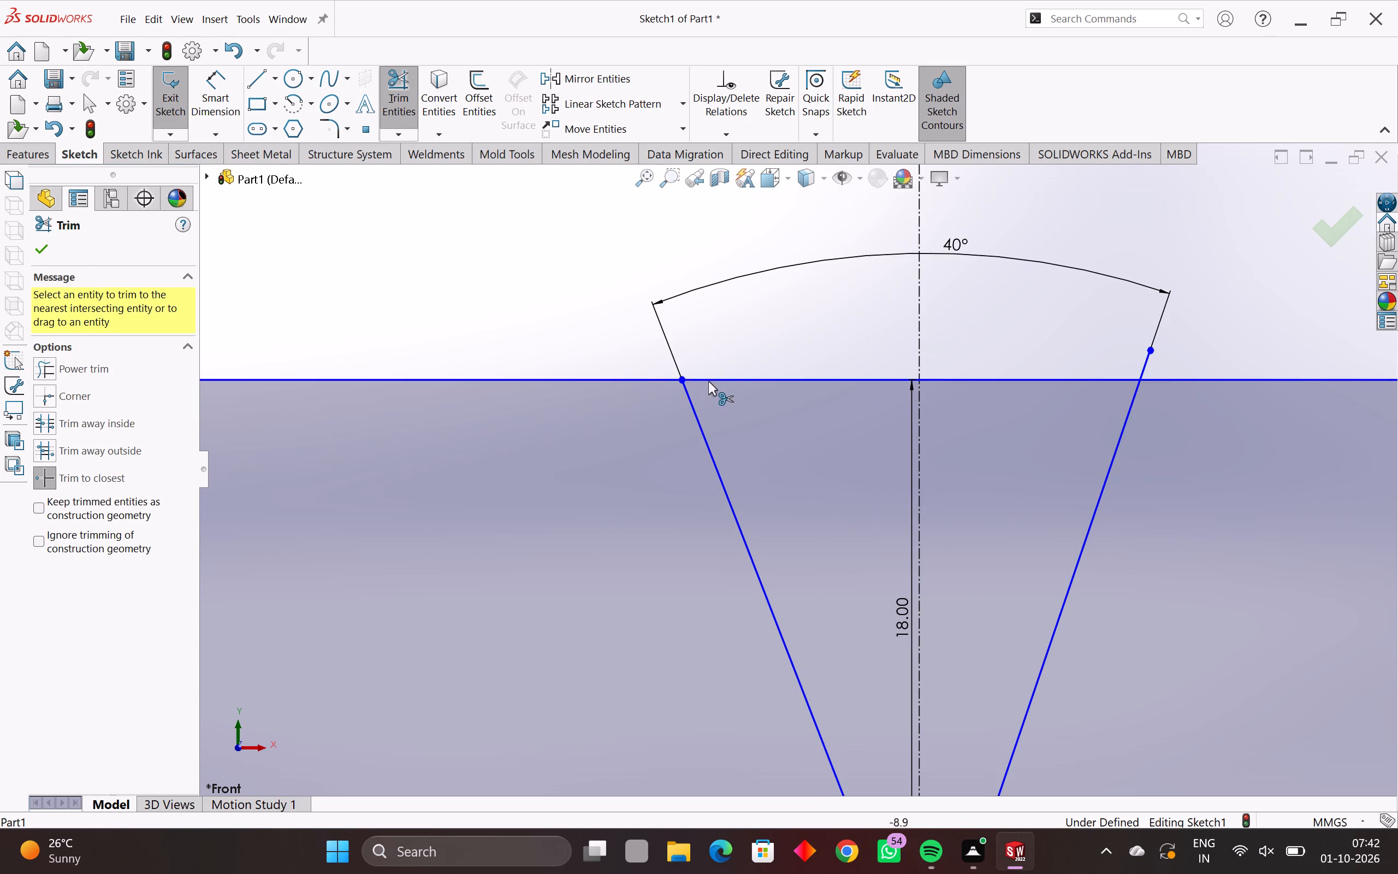
left_click(1146, 363)
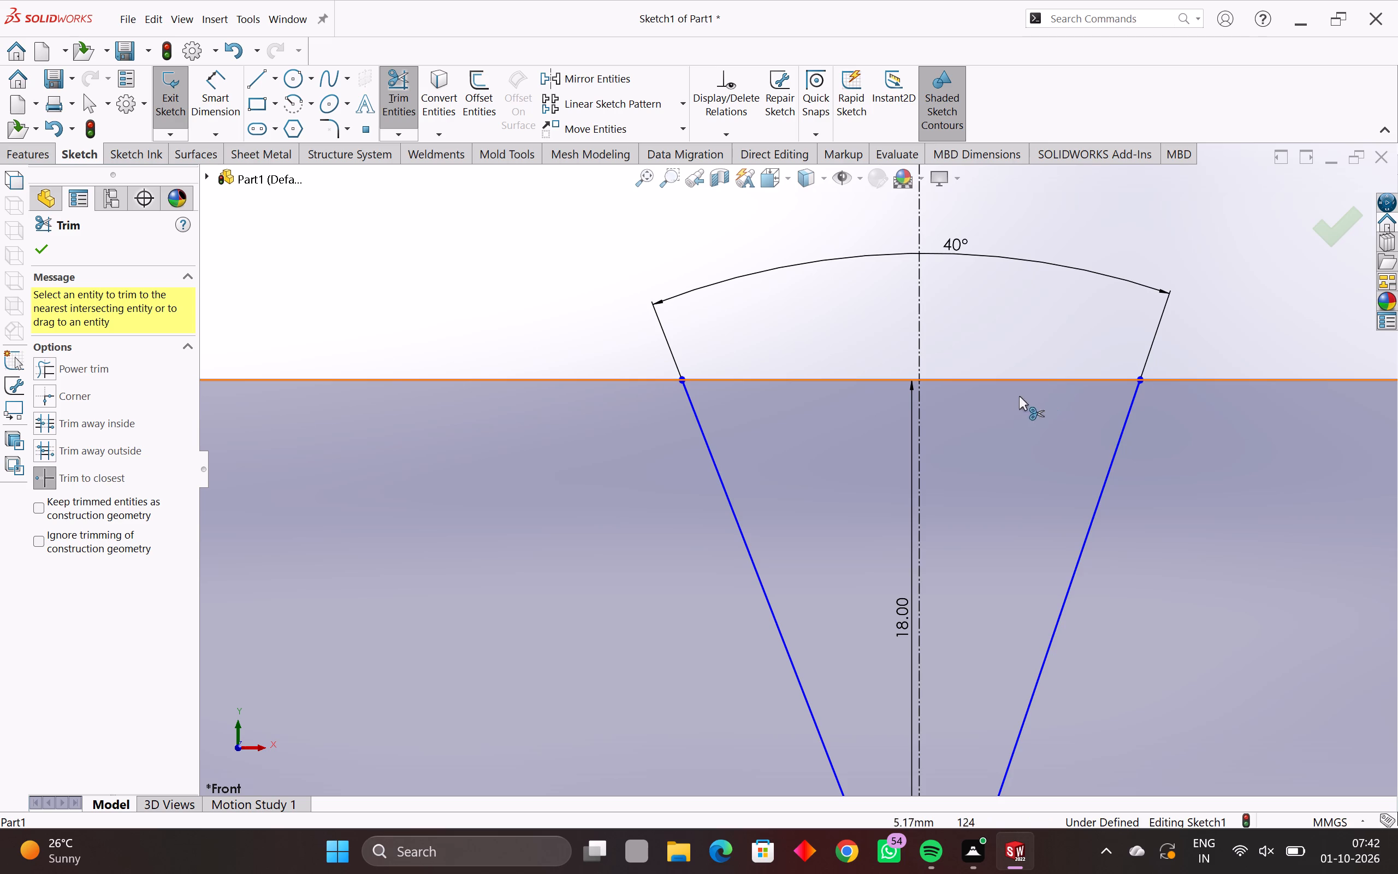
Trim away both halves of the profile's top edge between the slanted groove lines, opening the V-groove.
scroll(997, 414, "down", 1)
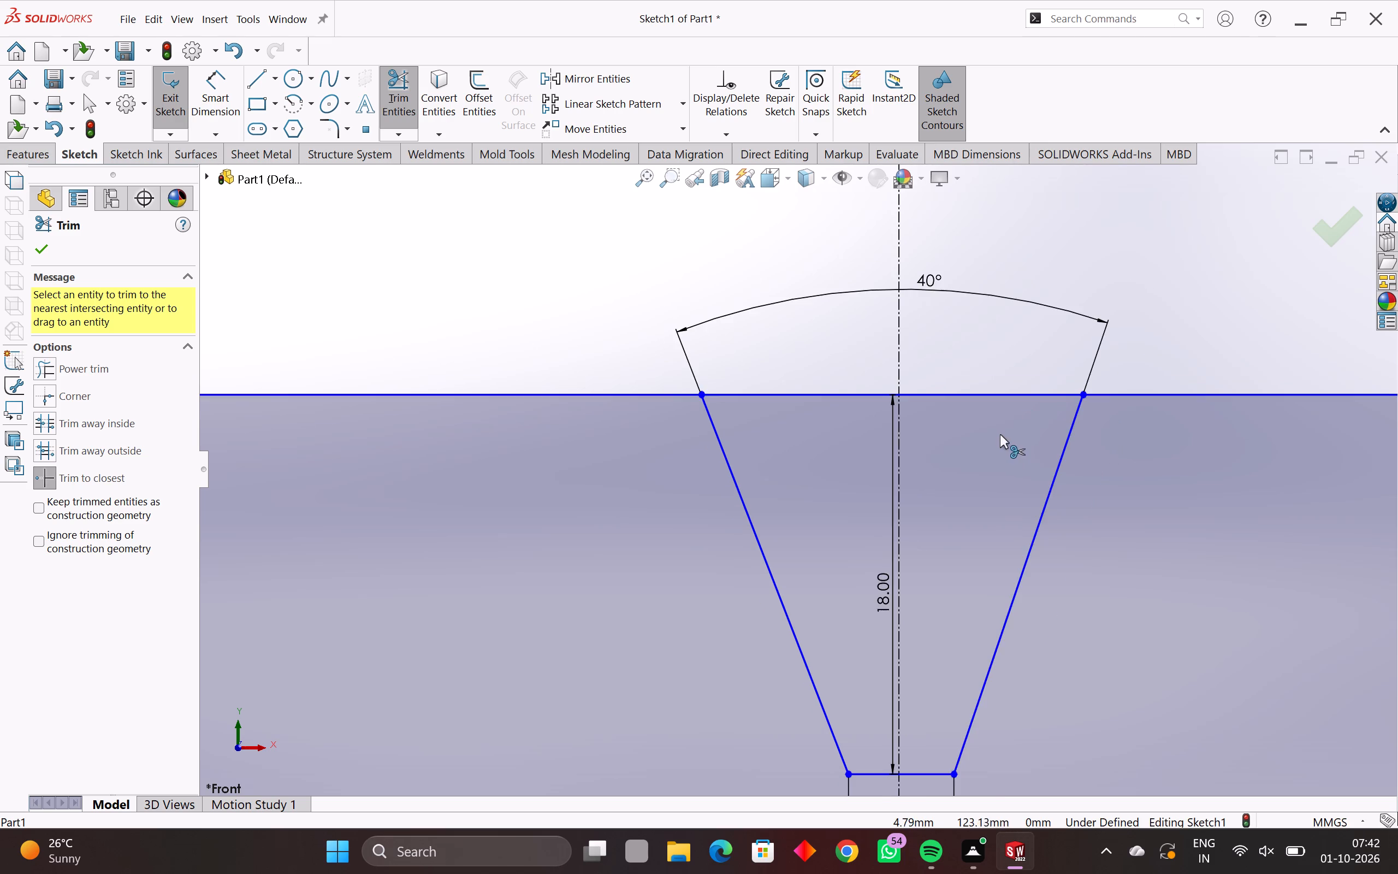
scroll(1000, 434, "down", 1)
scroll(997, 553, "down", 2)
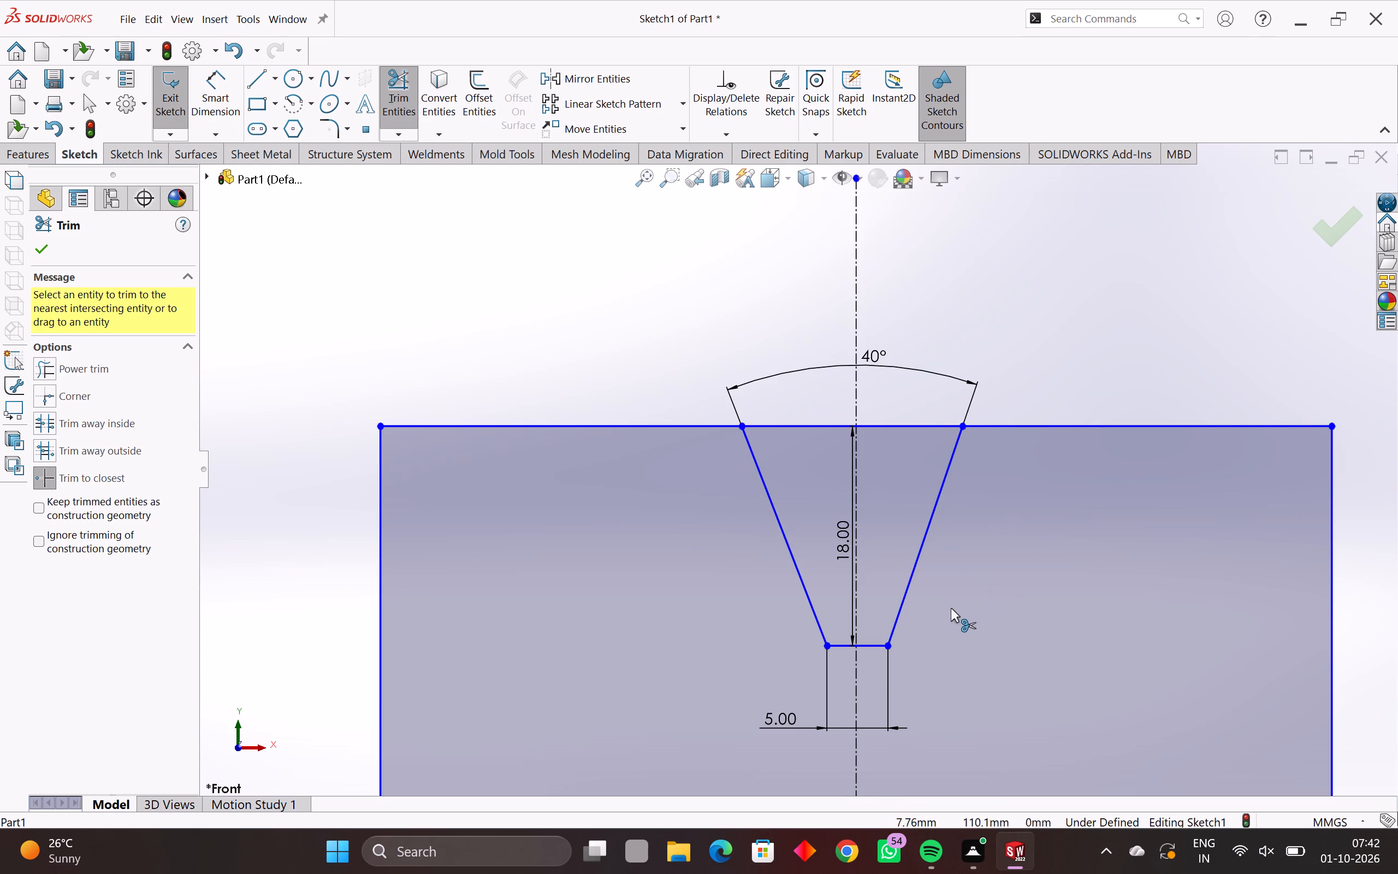
scroll(944, 611, "down", 1)
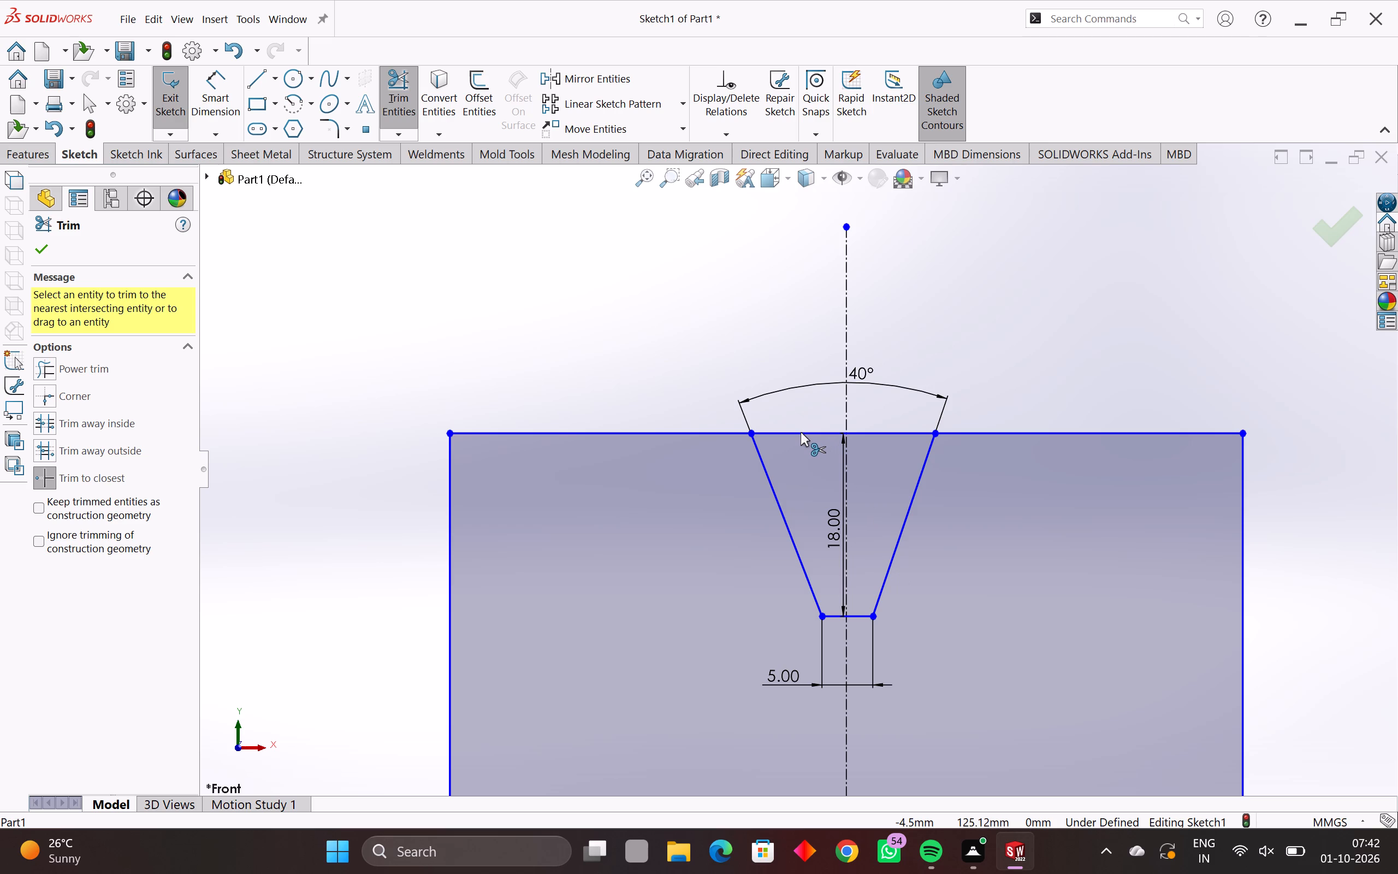
left_click(801, 432)
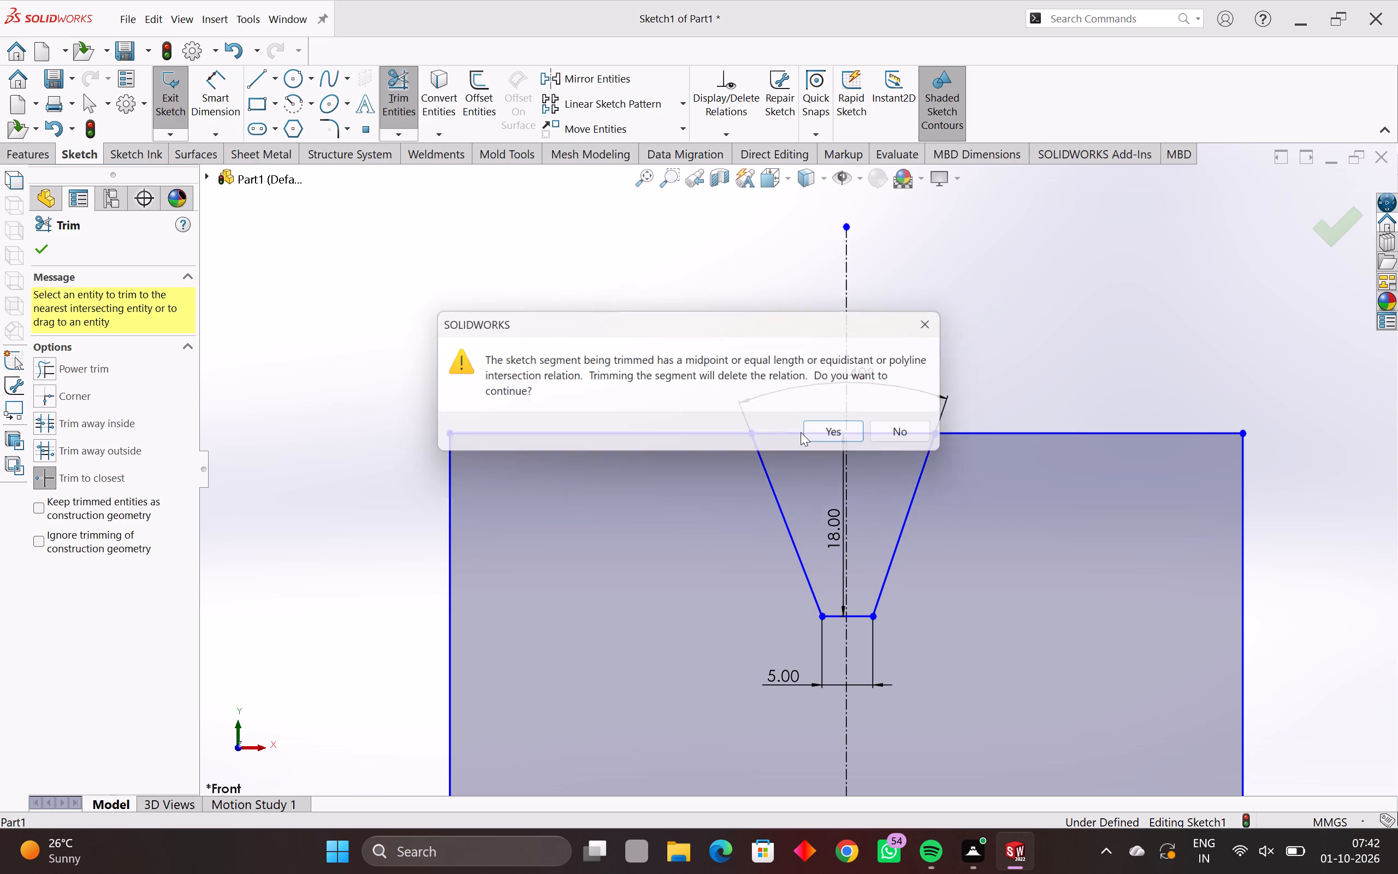
key("Escape")
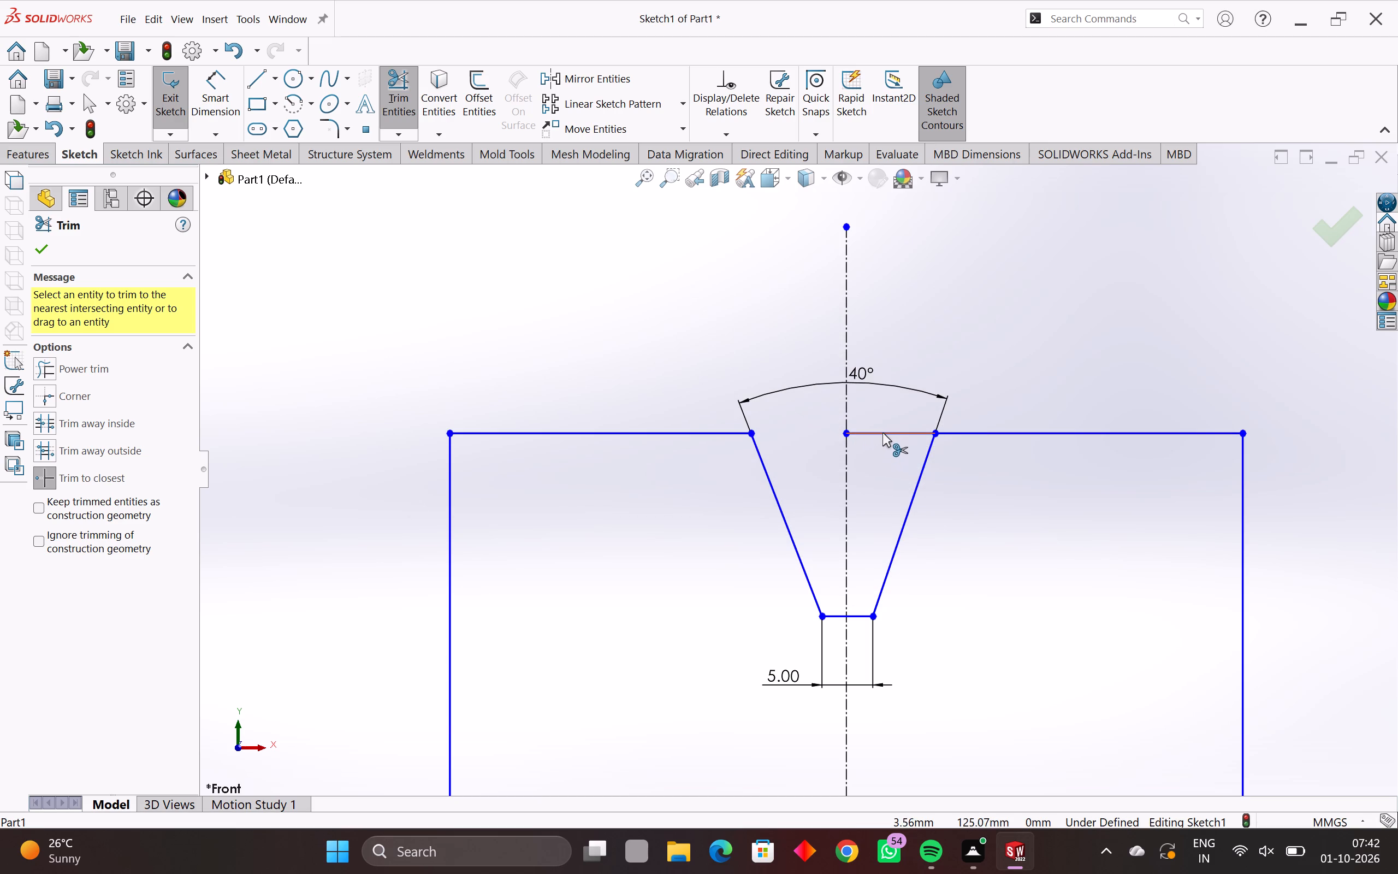
left_click(882, 433)
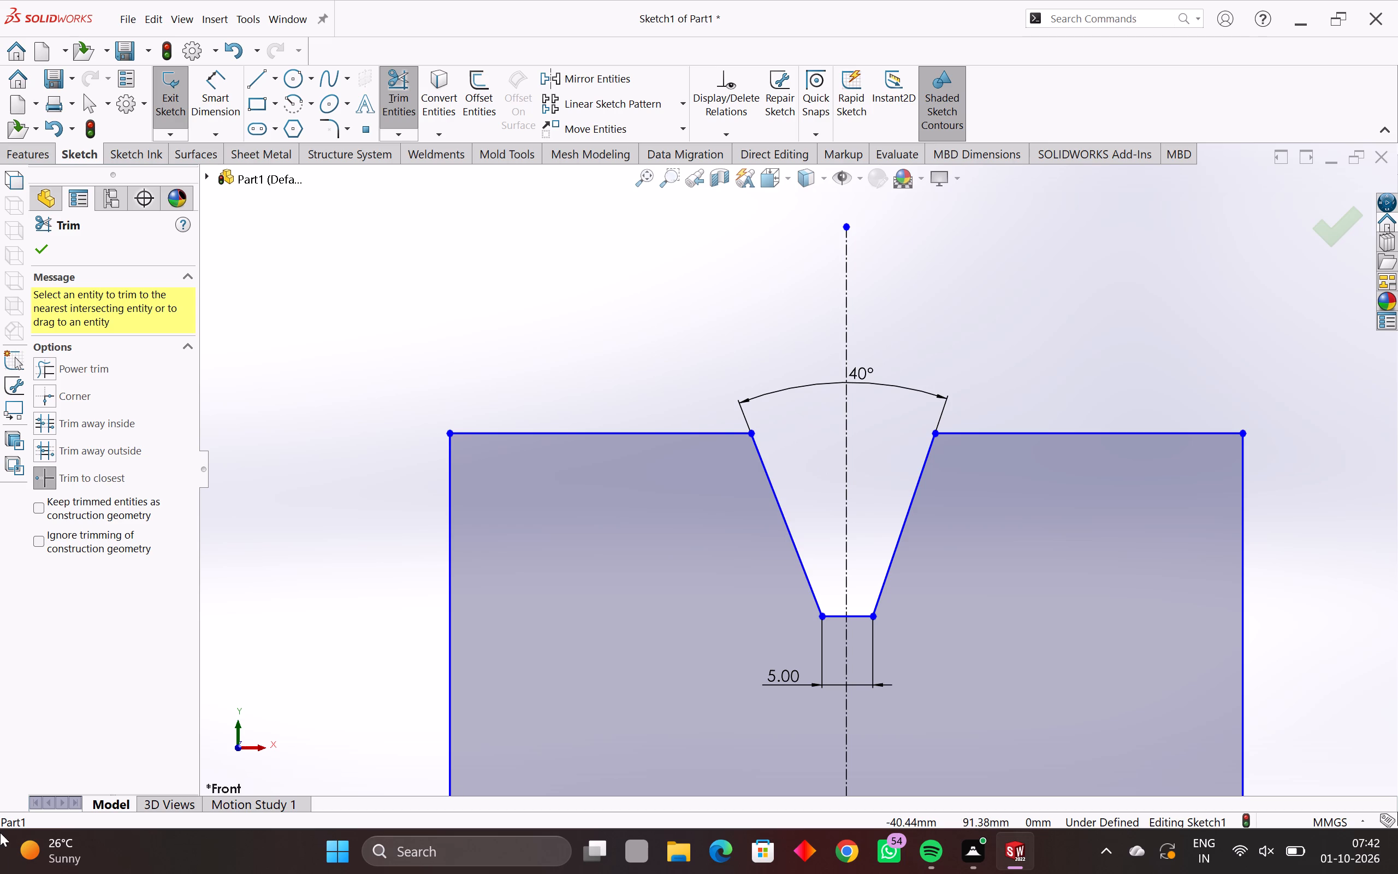
key("Escape")
key("Escape")
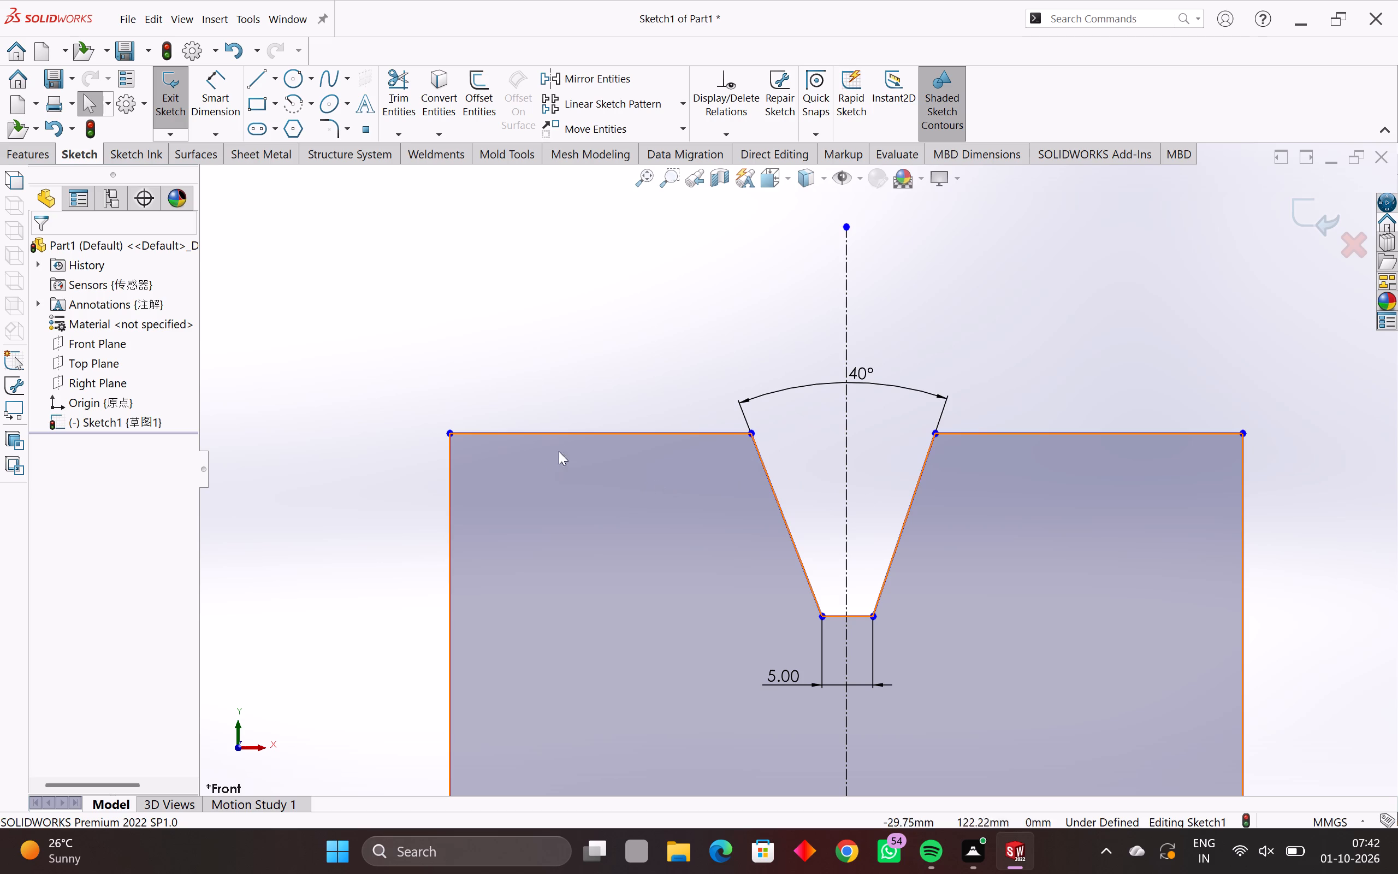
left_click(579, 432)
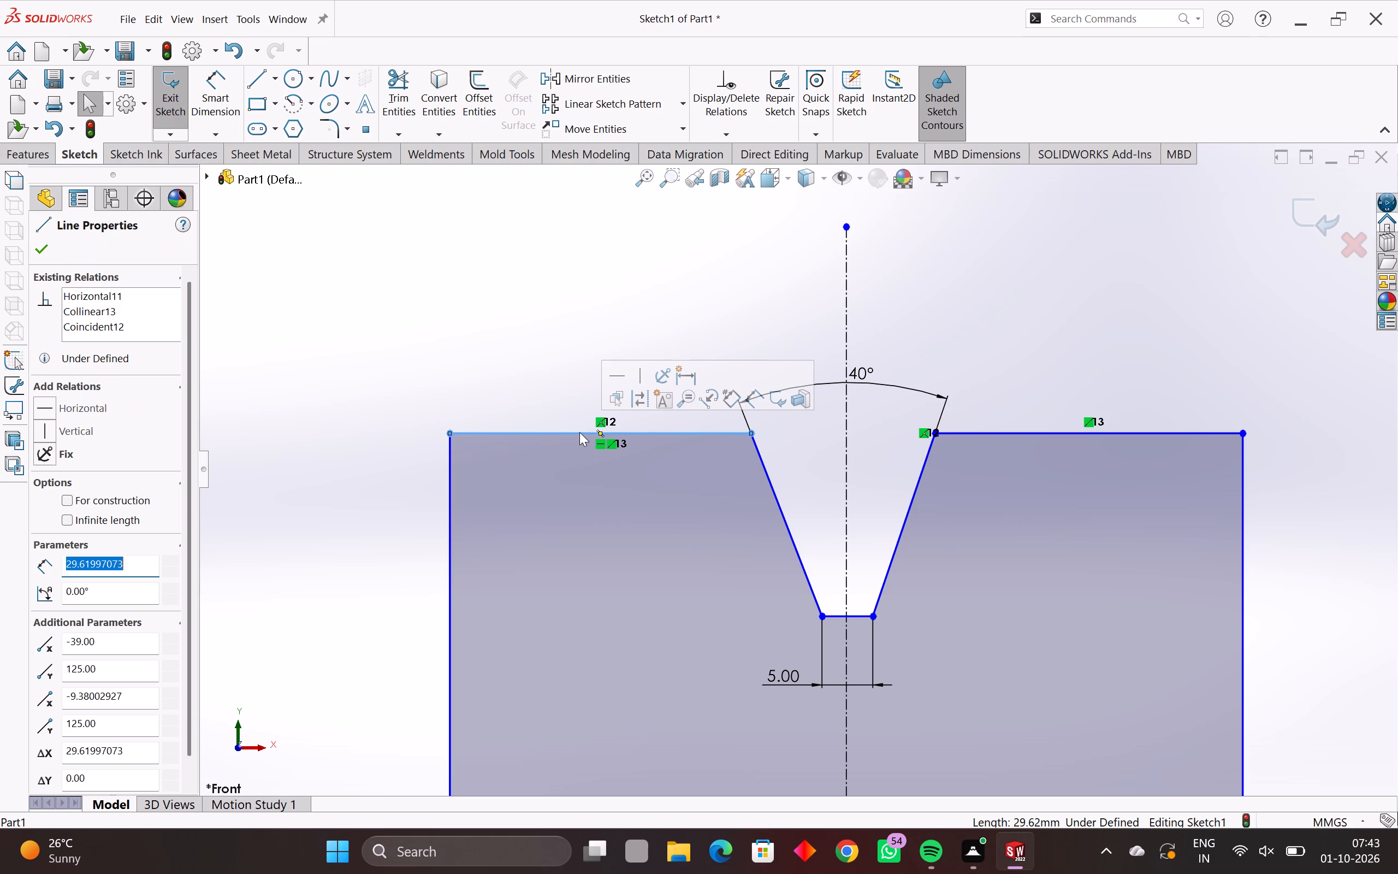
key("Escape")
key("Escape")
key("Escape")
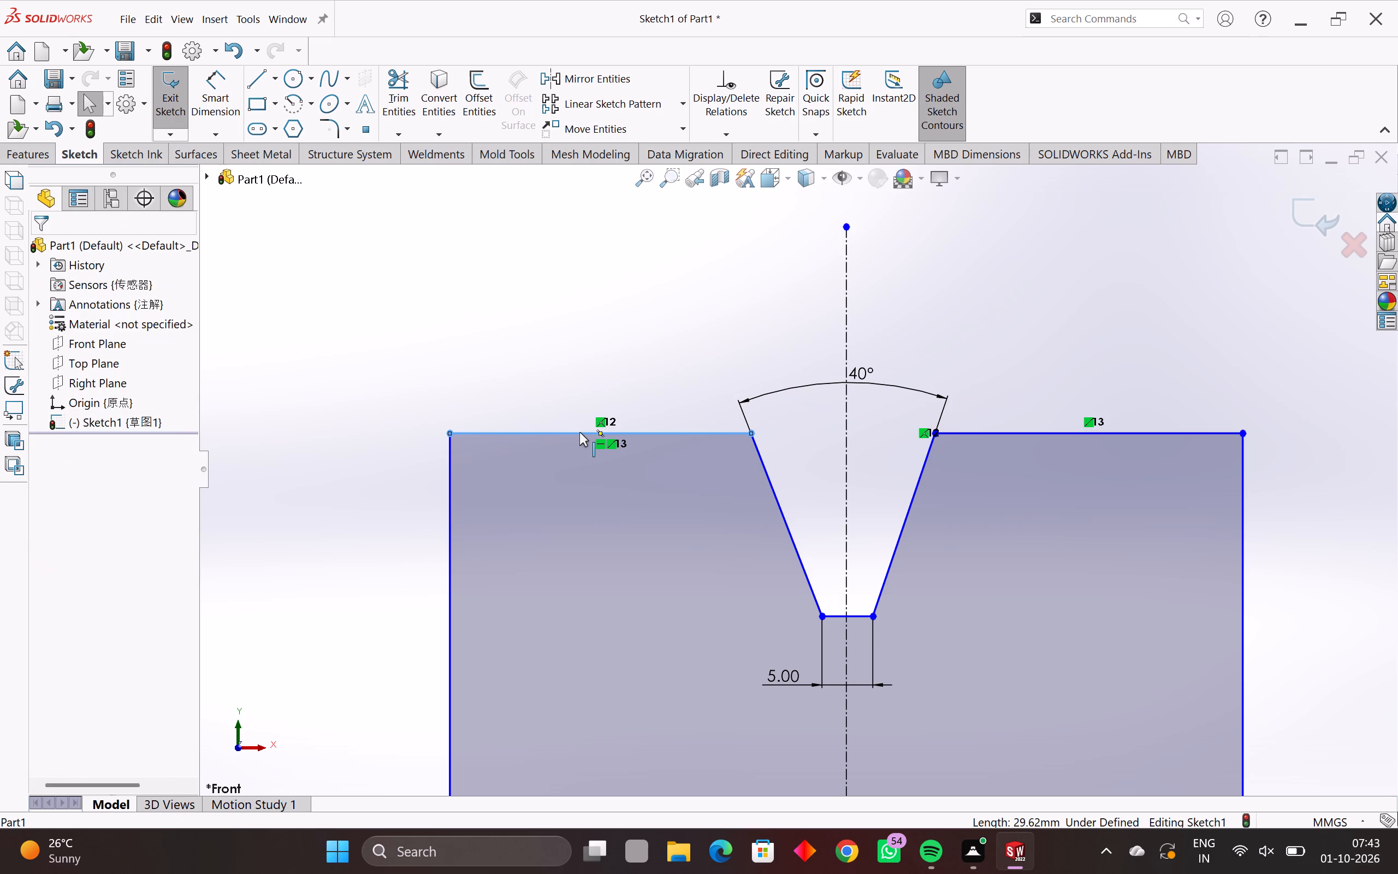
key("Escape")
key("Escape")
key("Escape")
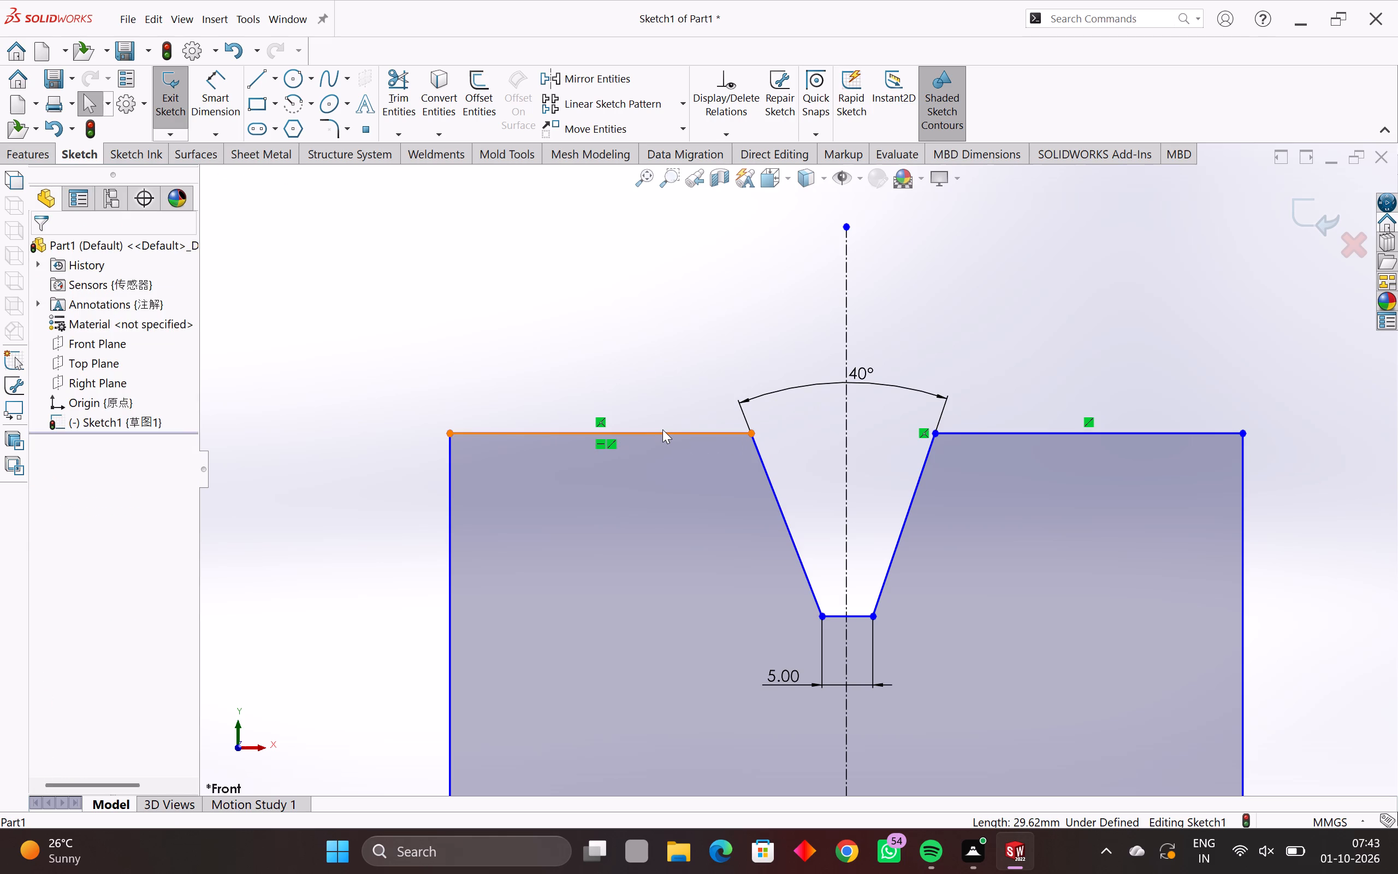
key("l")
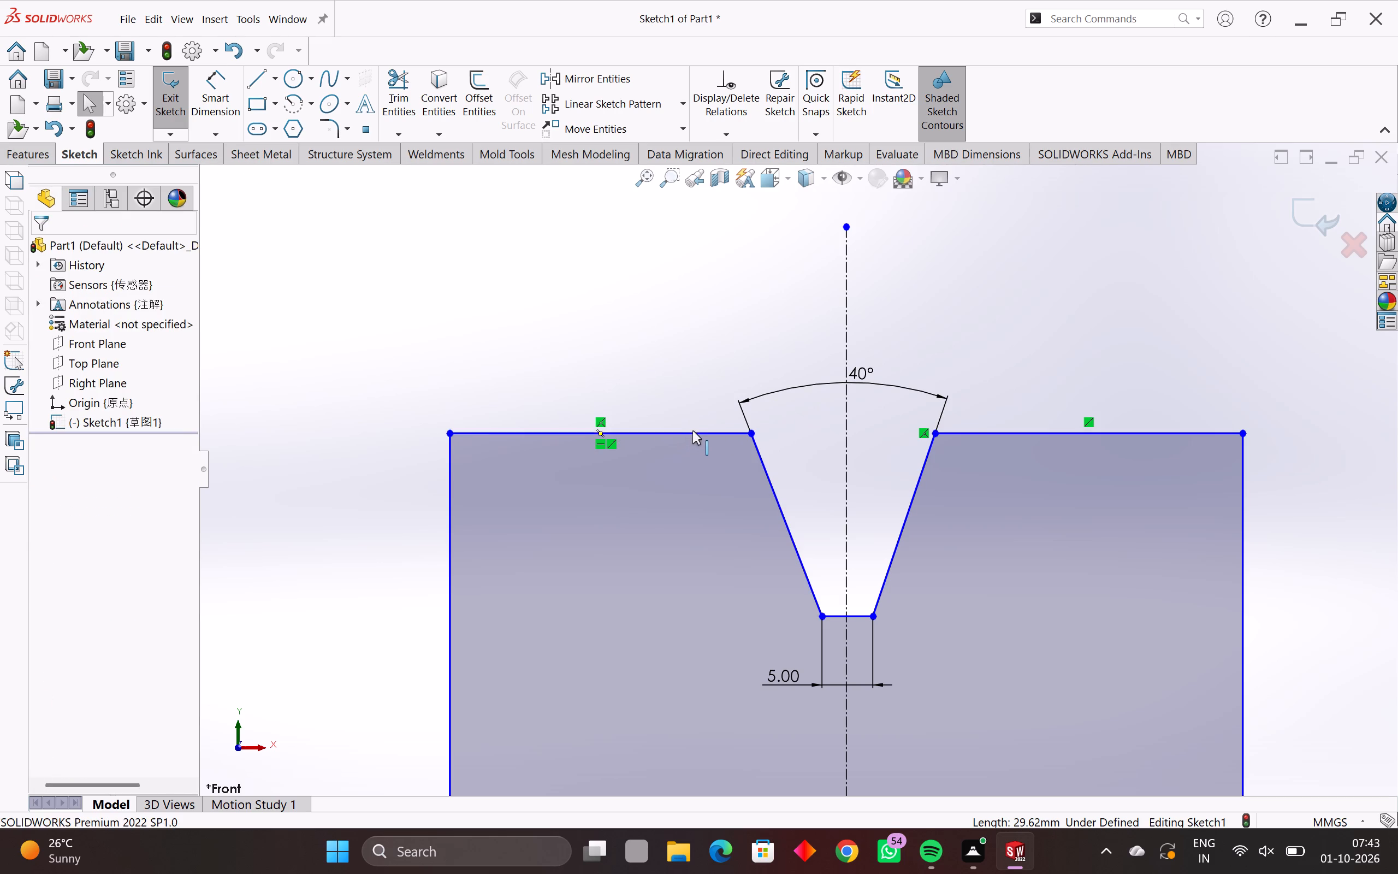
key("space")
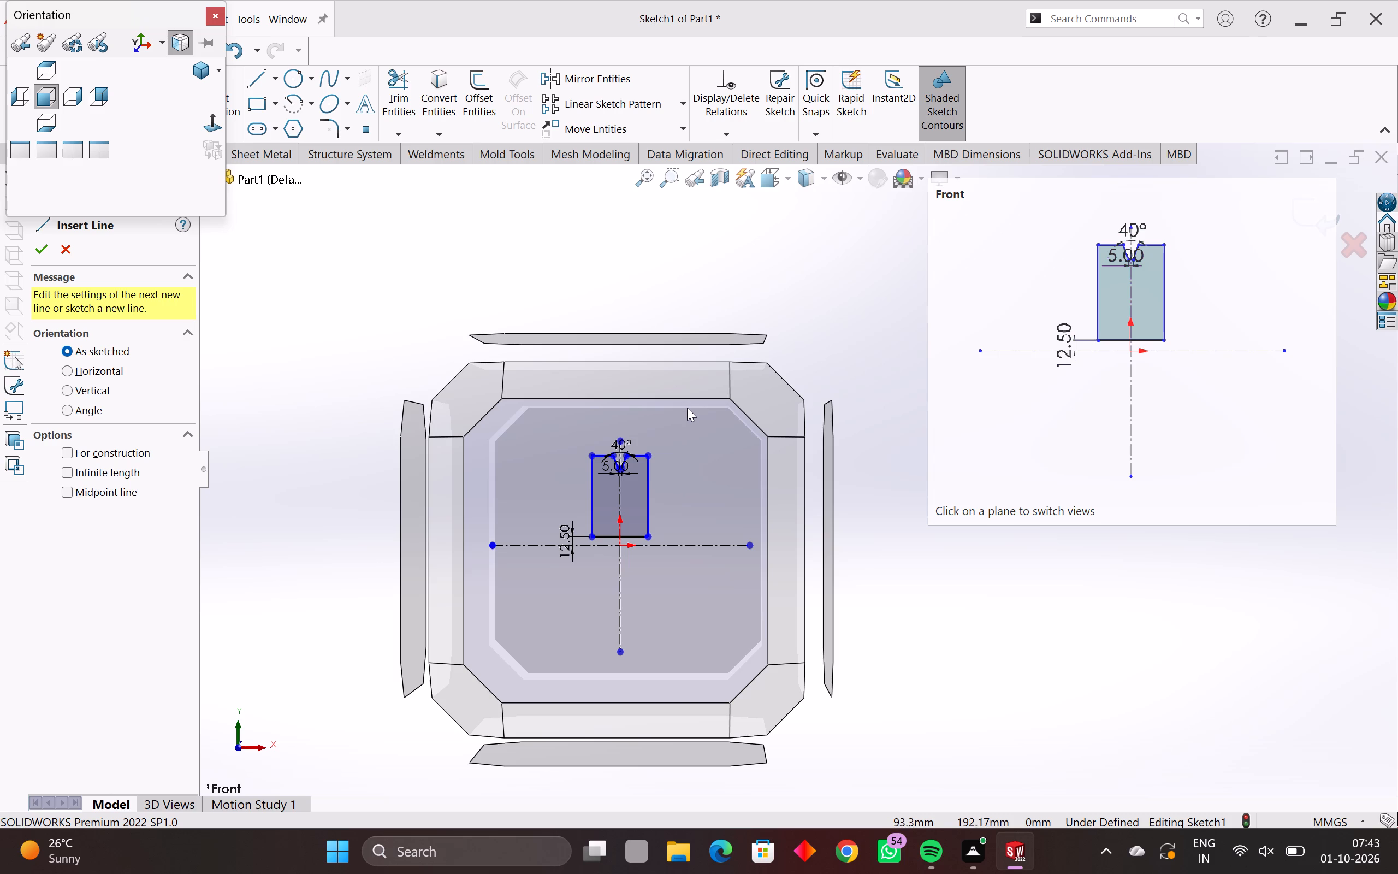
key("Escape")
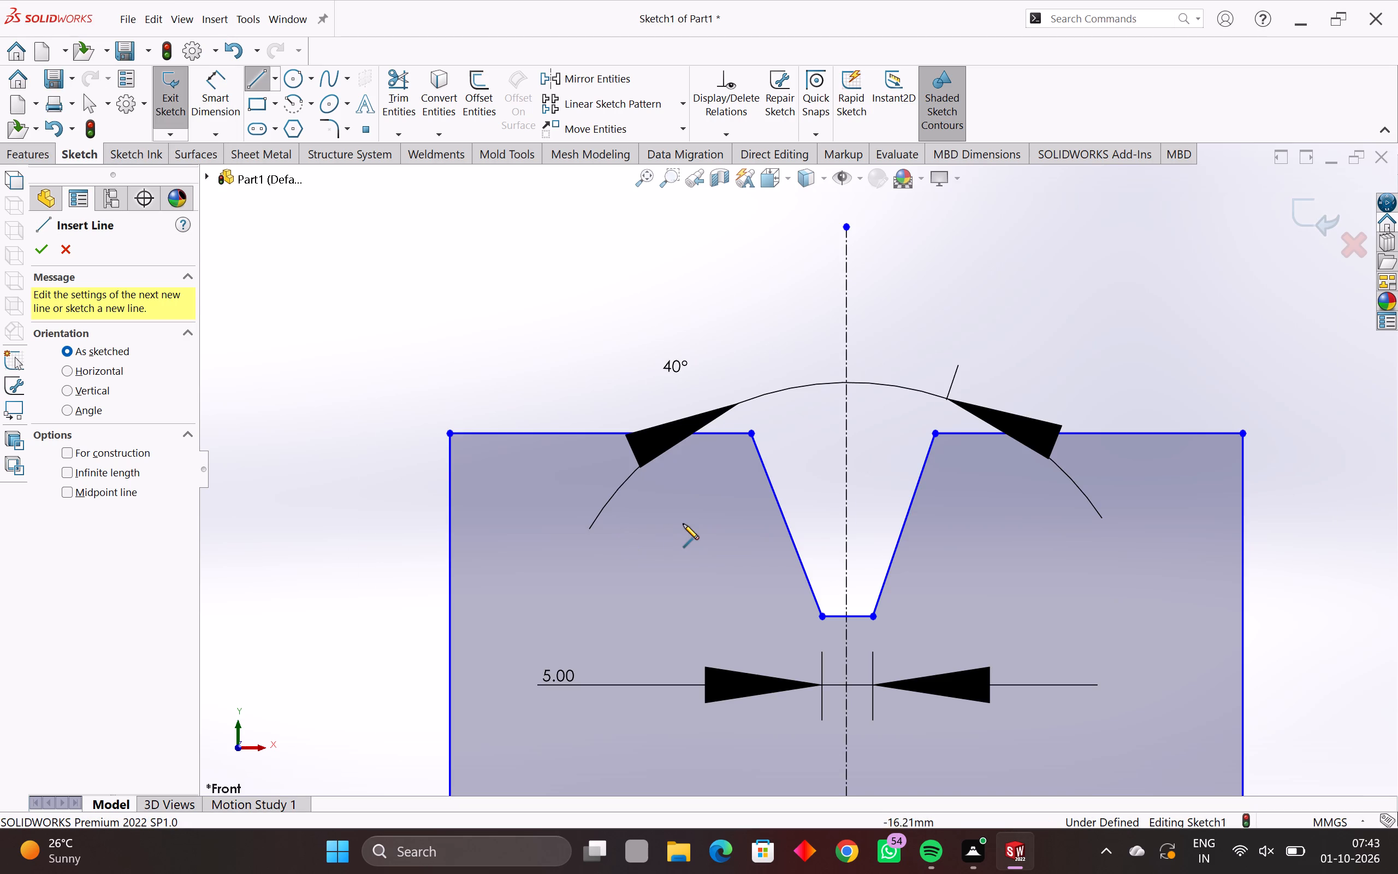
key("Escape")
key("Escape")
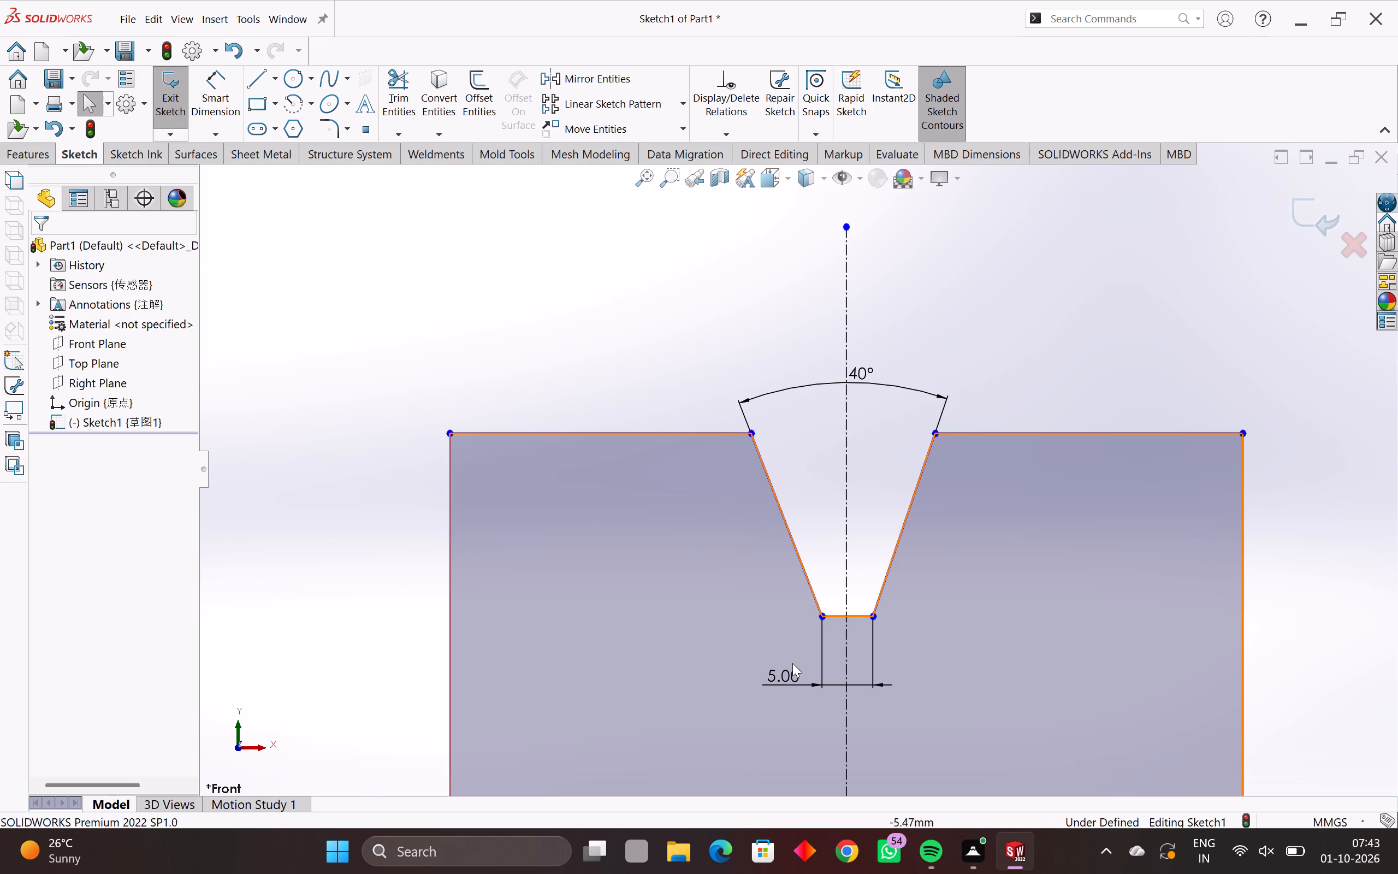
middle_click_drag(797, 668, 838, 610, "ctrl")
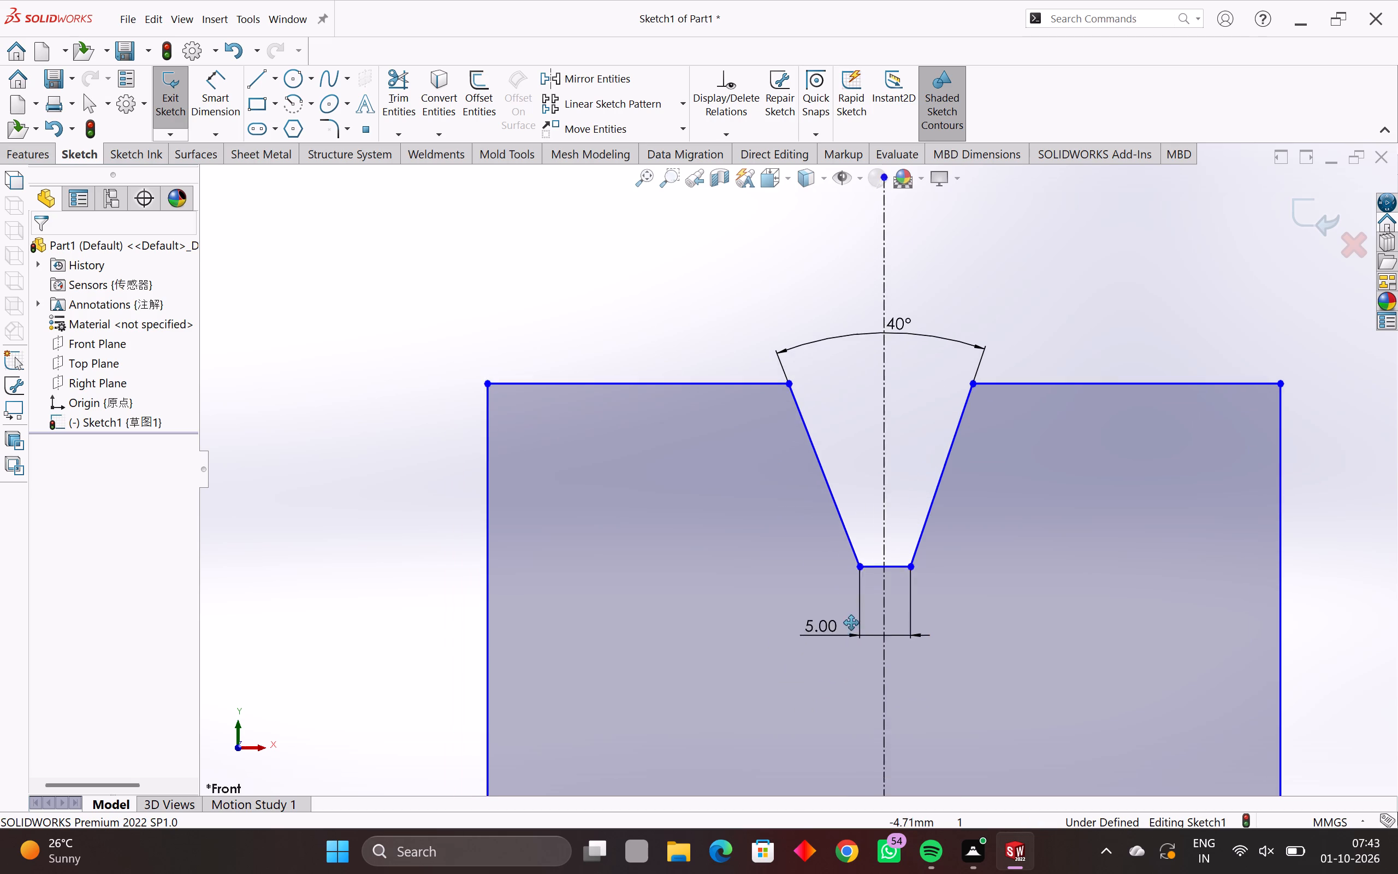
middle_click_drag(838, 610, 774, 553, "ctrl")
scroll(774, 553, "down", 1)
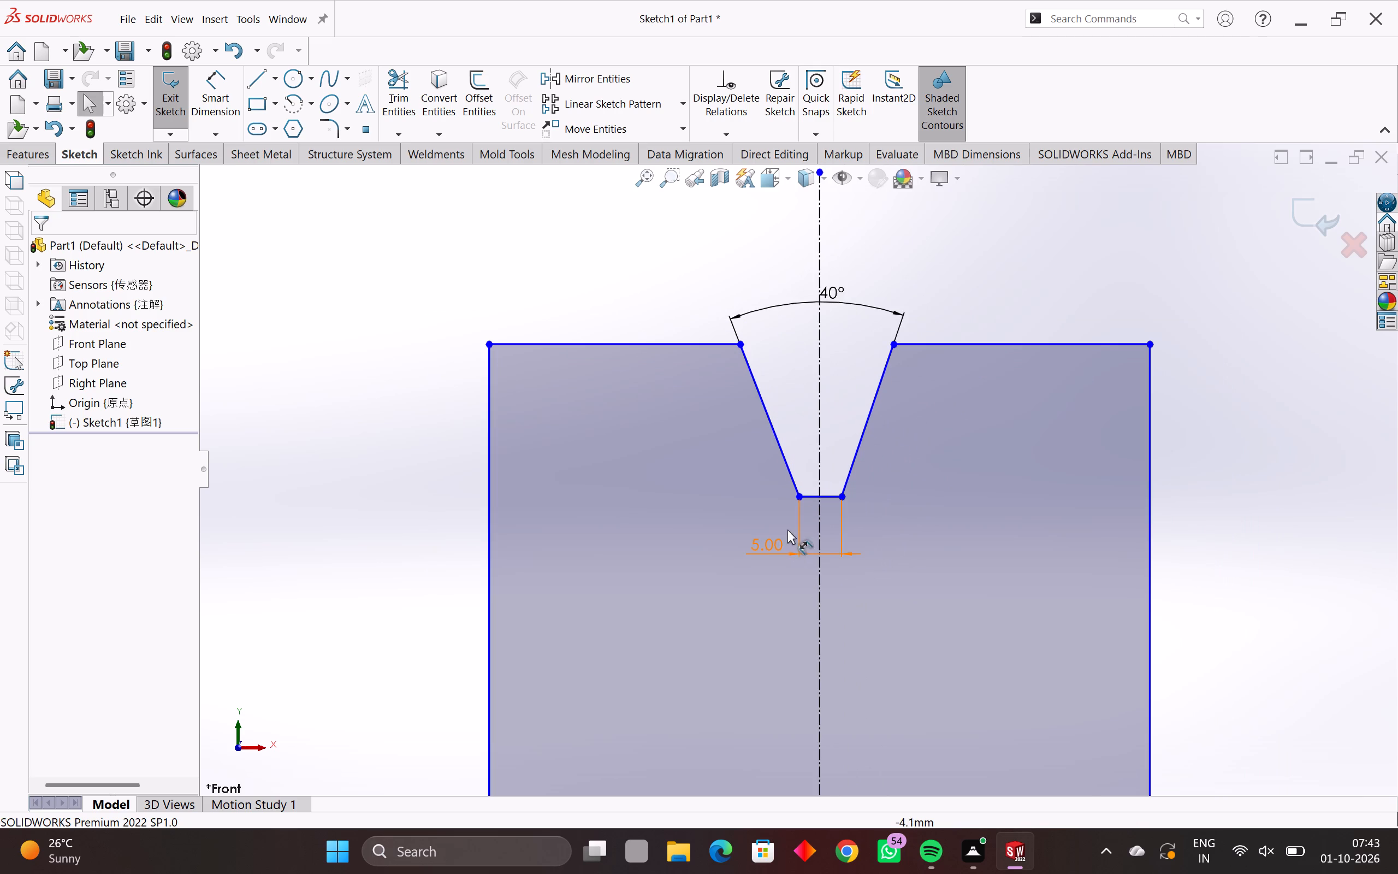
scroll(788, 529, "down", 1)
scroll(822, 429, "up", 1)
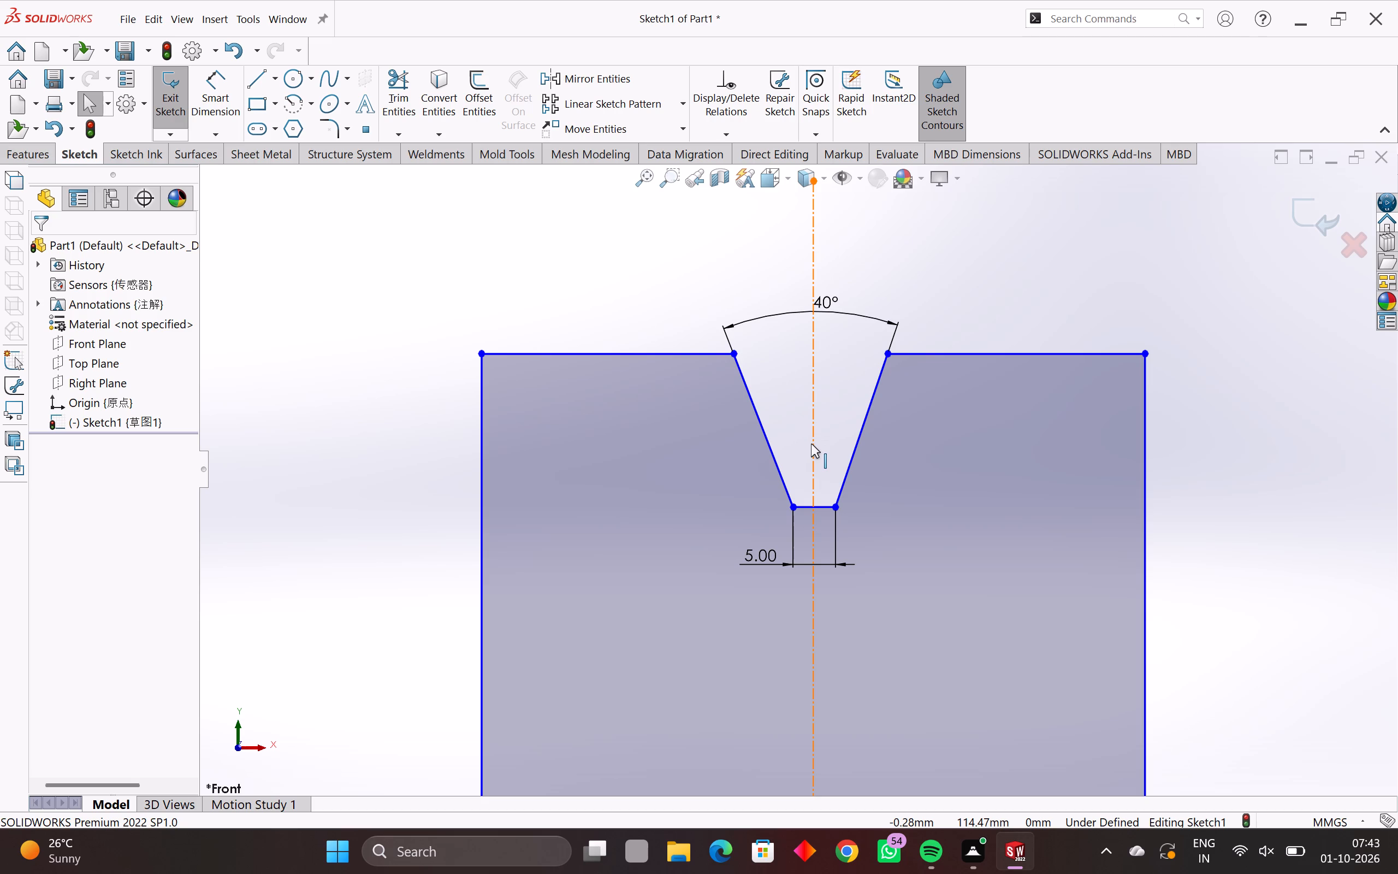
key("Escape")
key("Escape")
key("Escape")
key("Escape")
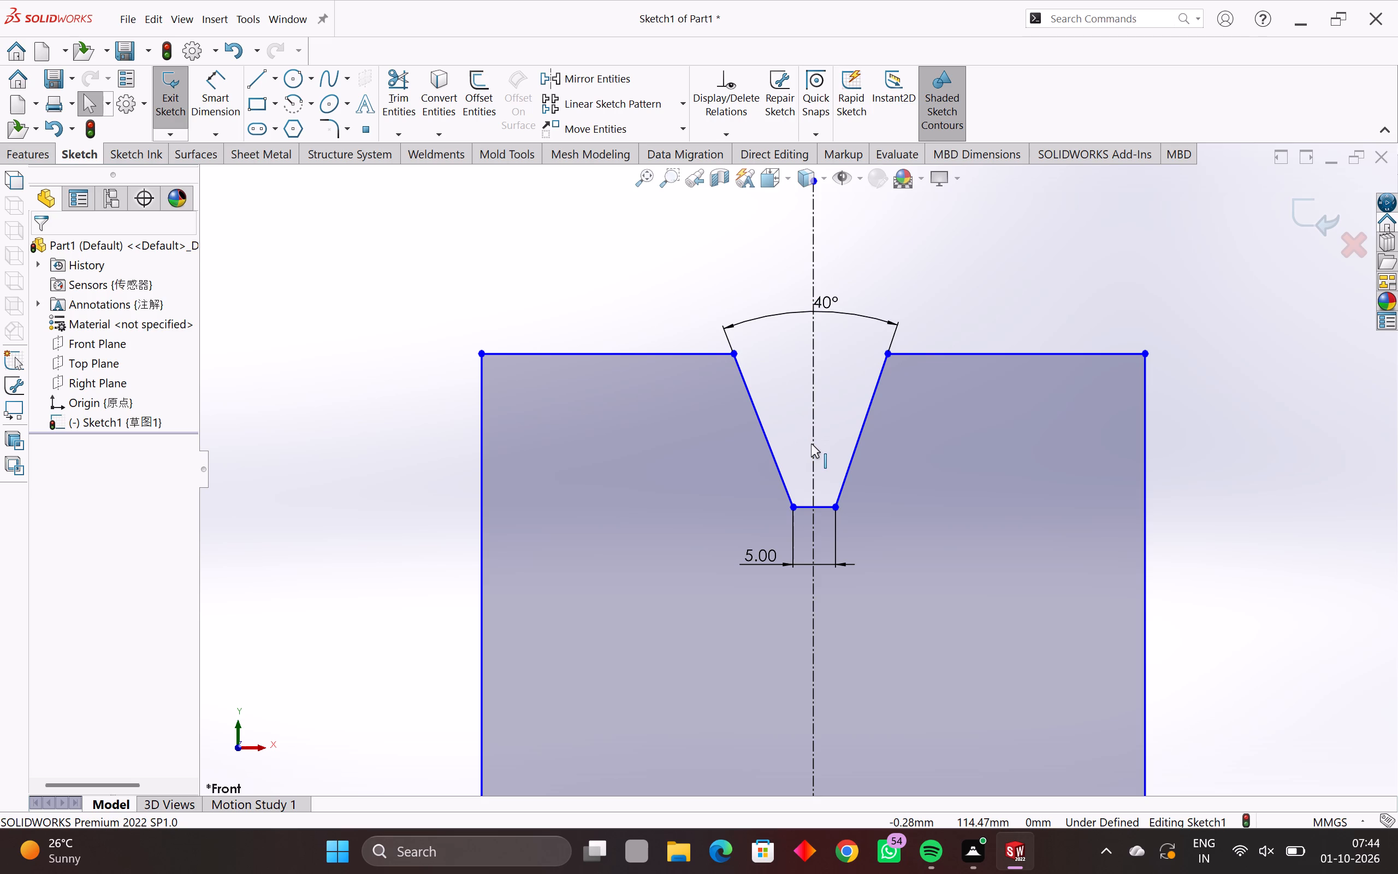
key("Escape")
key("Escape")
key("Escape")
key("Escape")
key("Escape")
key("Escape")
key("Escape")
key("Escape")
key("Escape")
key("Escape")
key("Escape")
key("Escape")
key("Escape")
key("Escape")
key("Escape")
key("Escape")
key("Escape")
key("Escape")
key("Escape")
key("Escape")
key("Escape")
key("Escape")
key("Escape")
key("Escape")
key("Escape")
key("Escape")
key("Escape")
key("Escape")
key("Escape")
Sketch a slanted line about 19 mm long from the top edge left of the groove, down and leftward into the profile.
key("l")
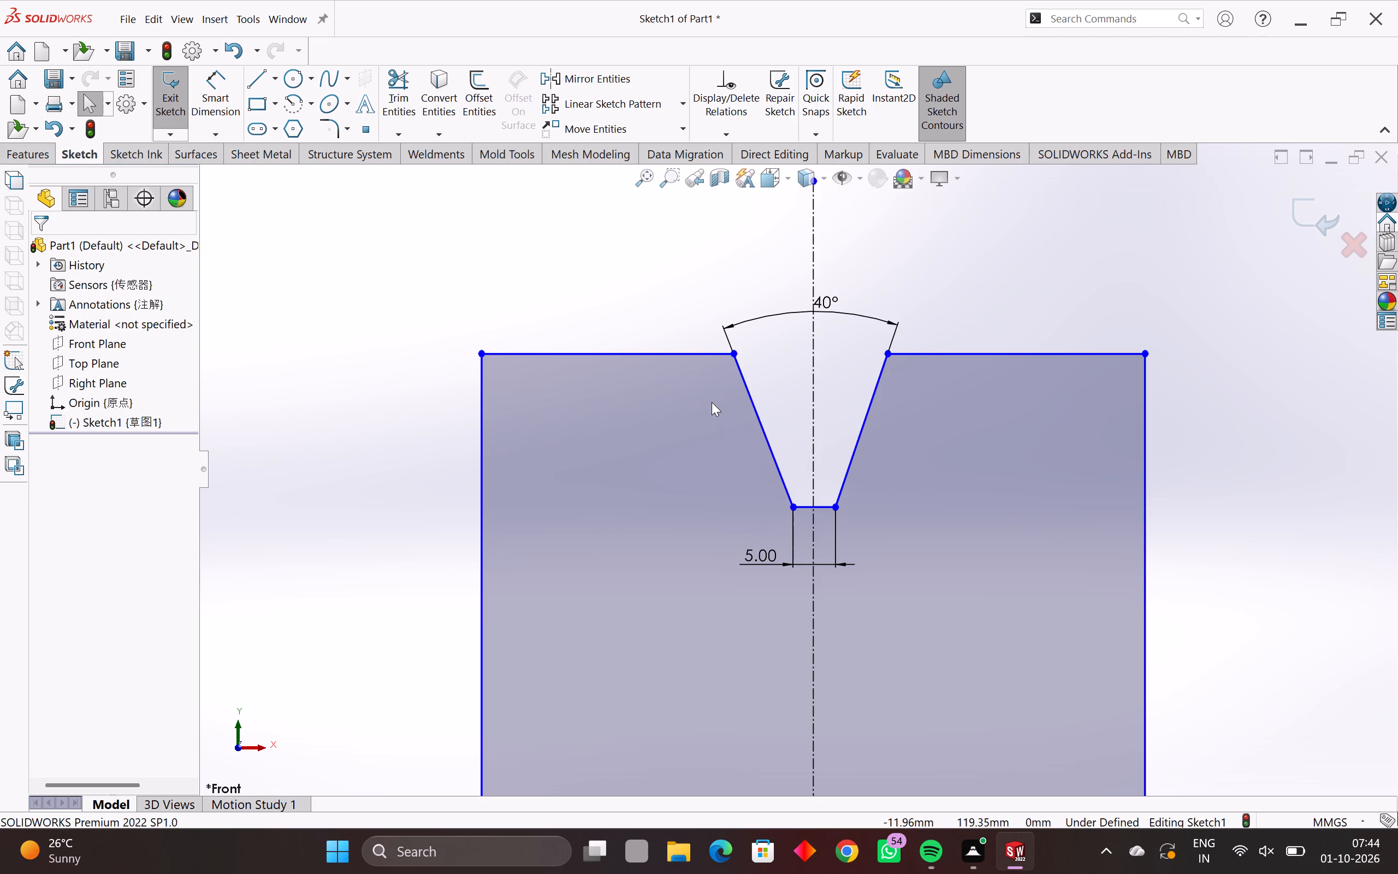
left_click(670, 355)
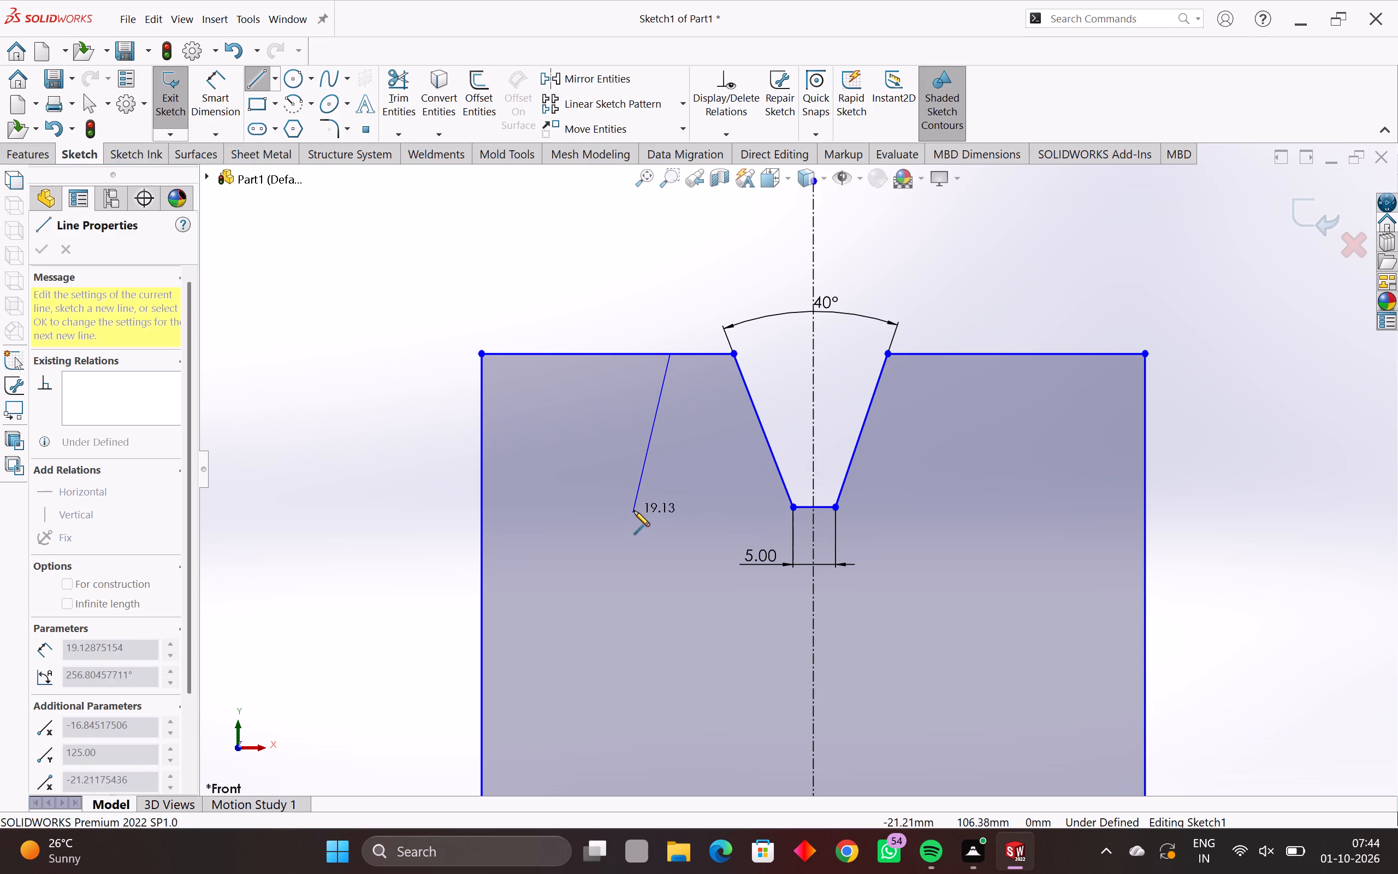
left_click(634, 511)
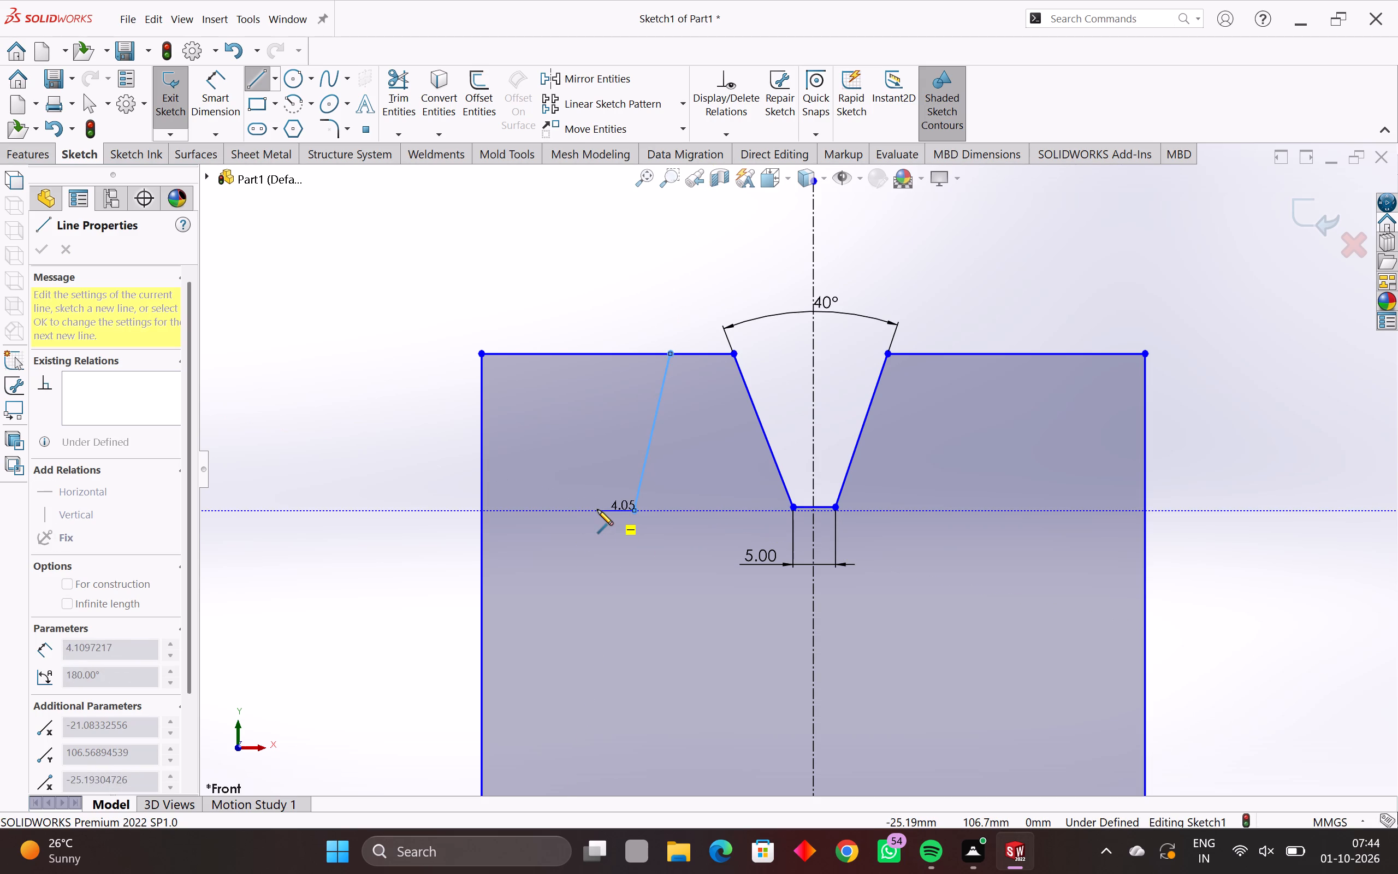
key("Escape")
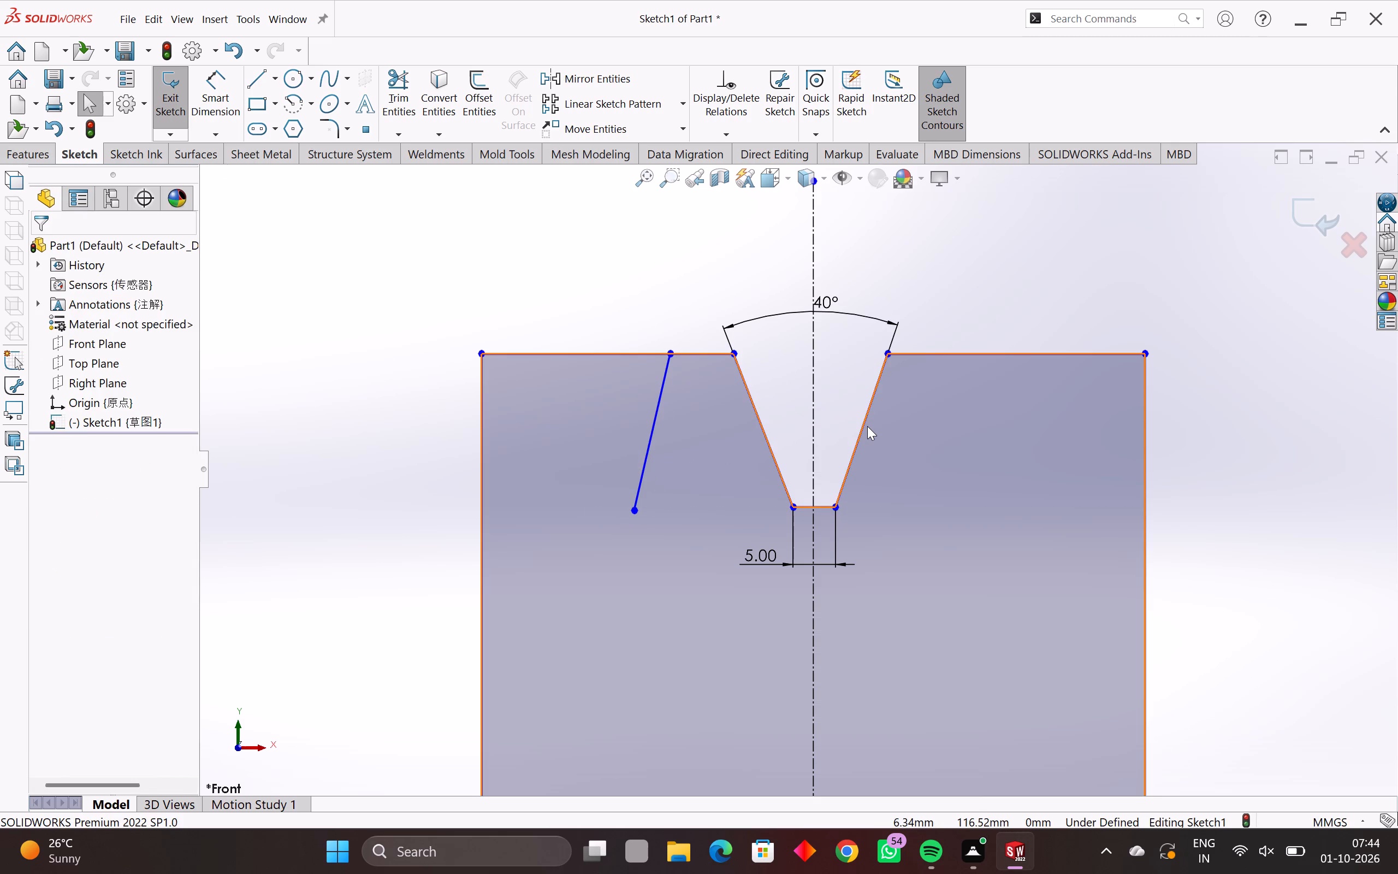
key("Escape")
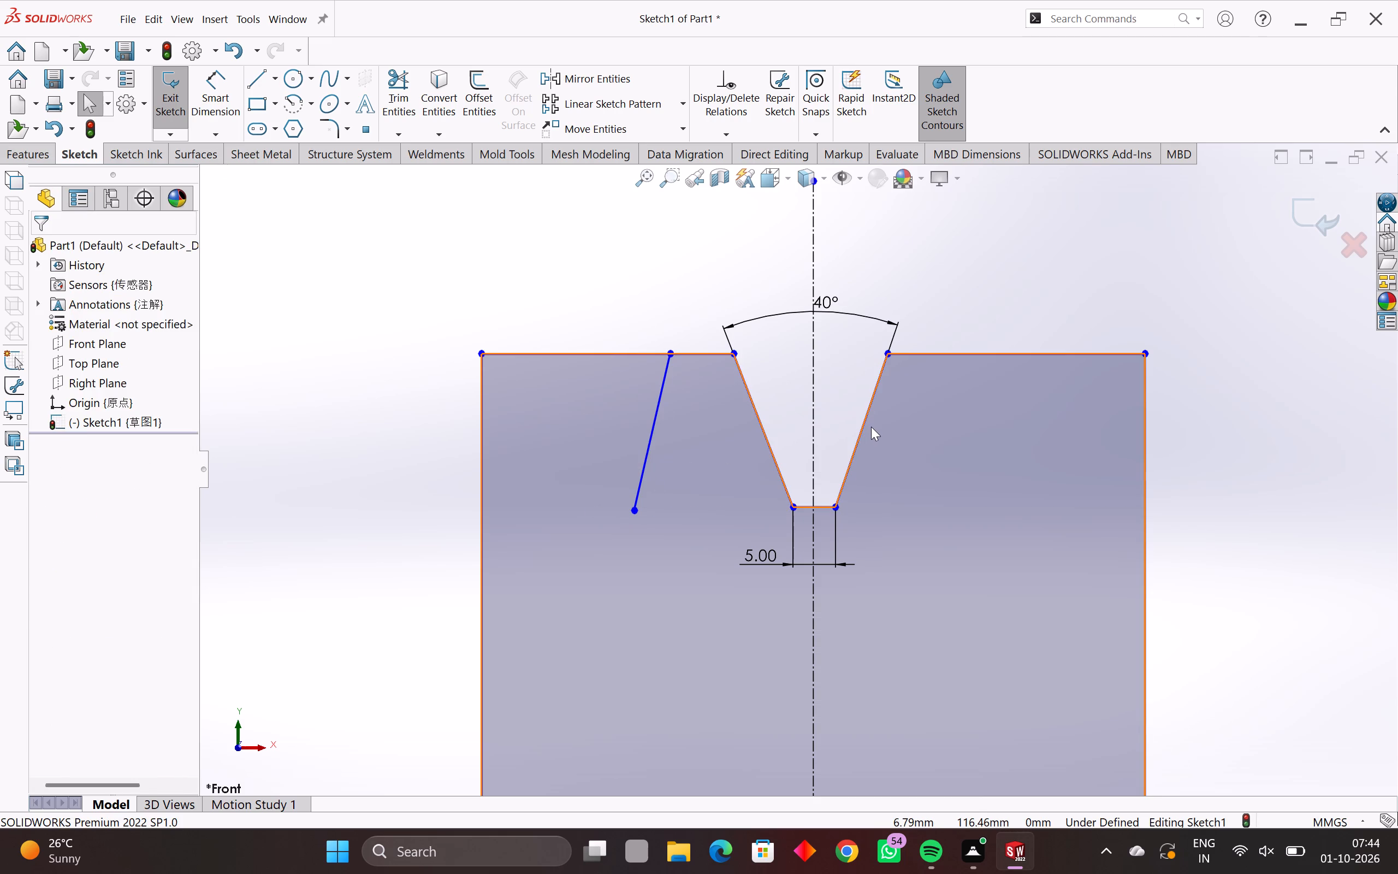
Add a Parallel relation between the groove's right slanted line and the new slanted line left of the groove.
left_click(863, 423, "ctrl")
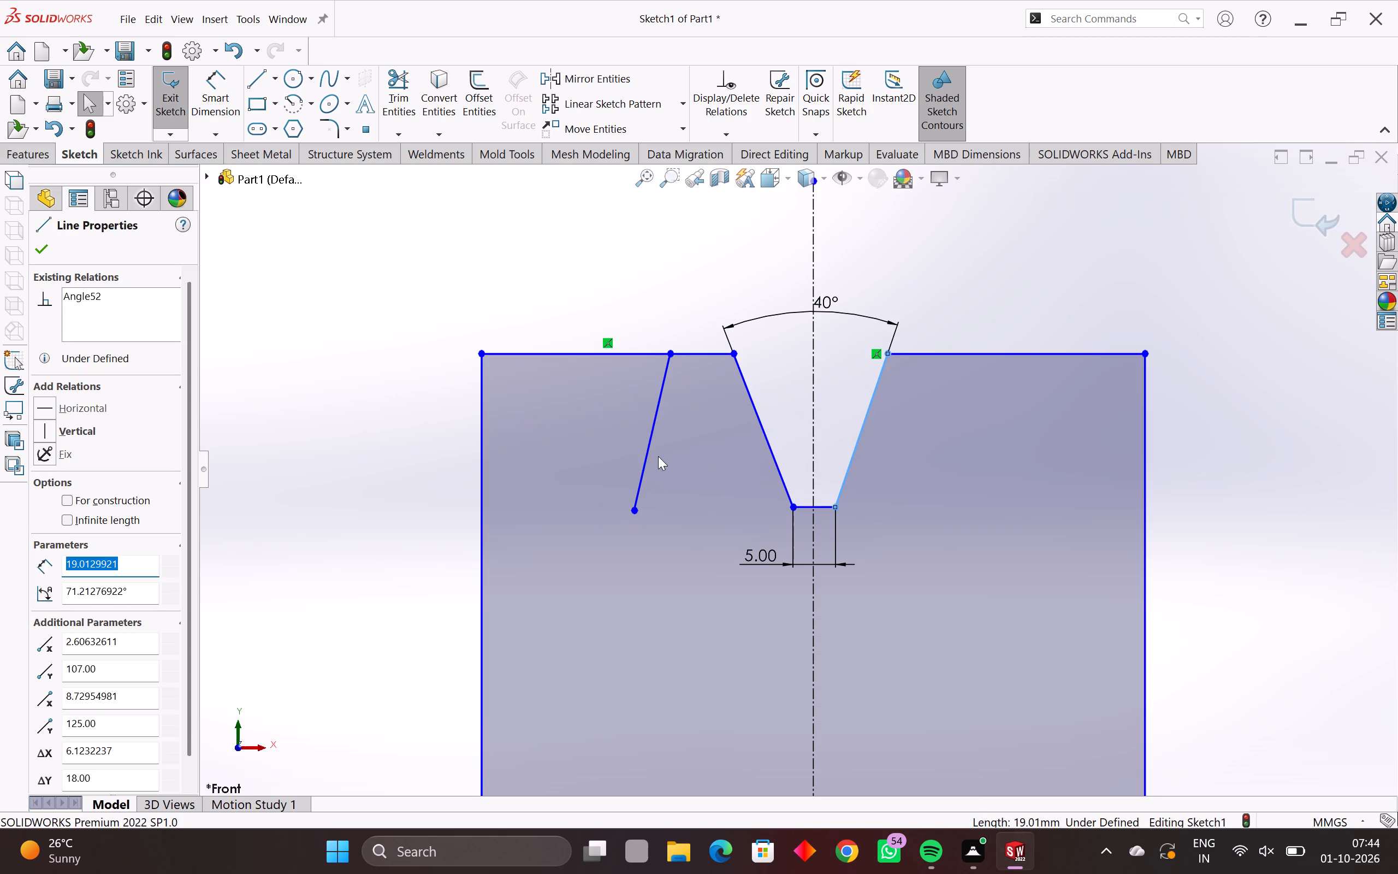
left_click(649, 457, "ctrl")
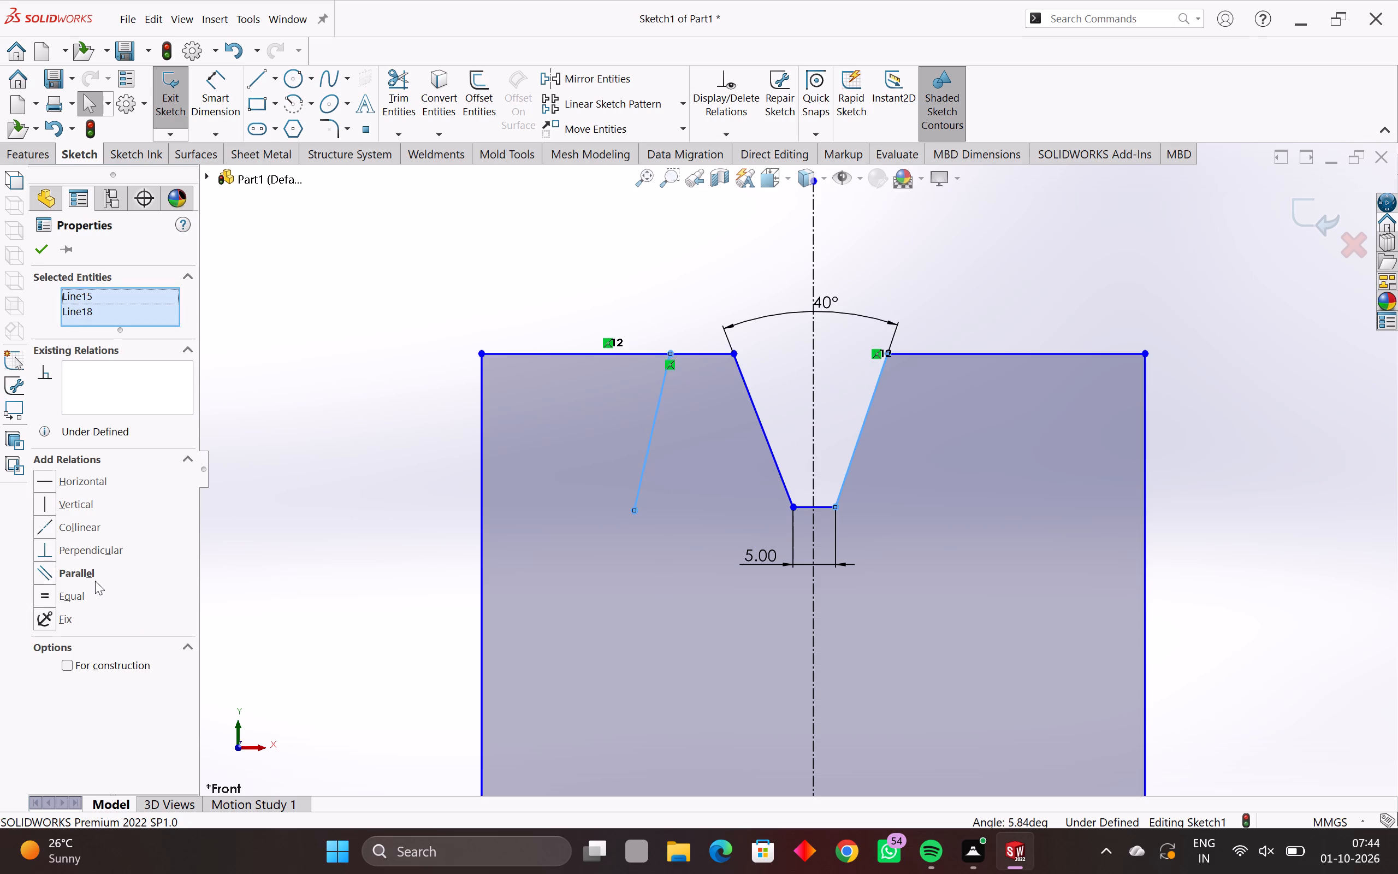
left_click(82, 573)
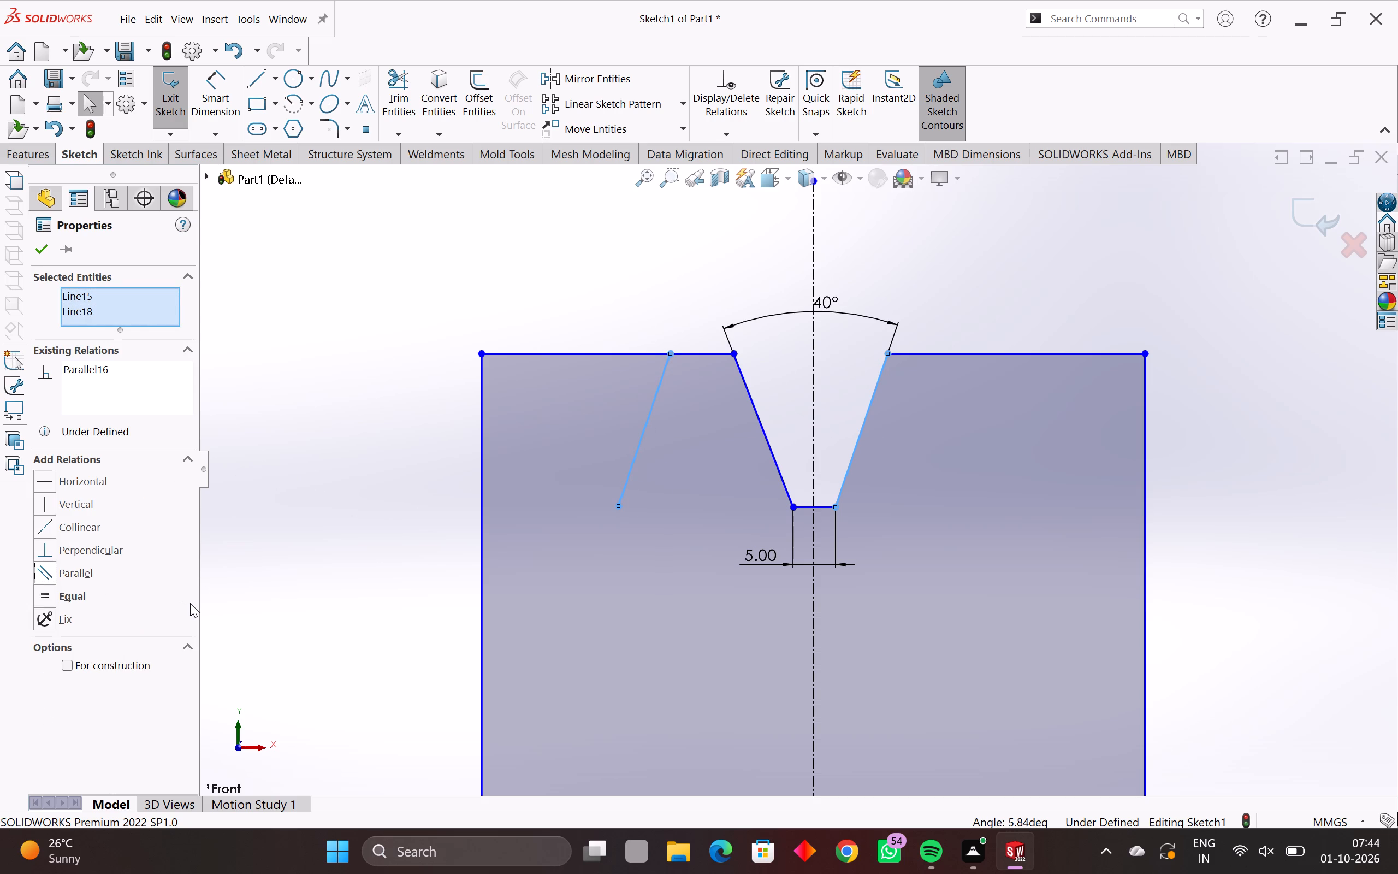
key("Escape")
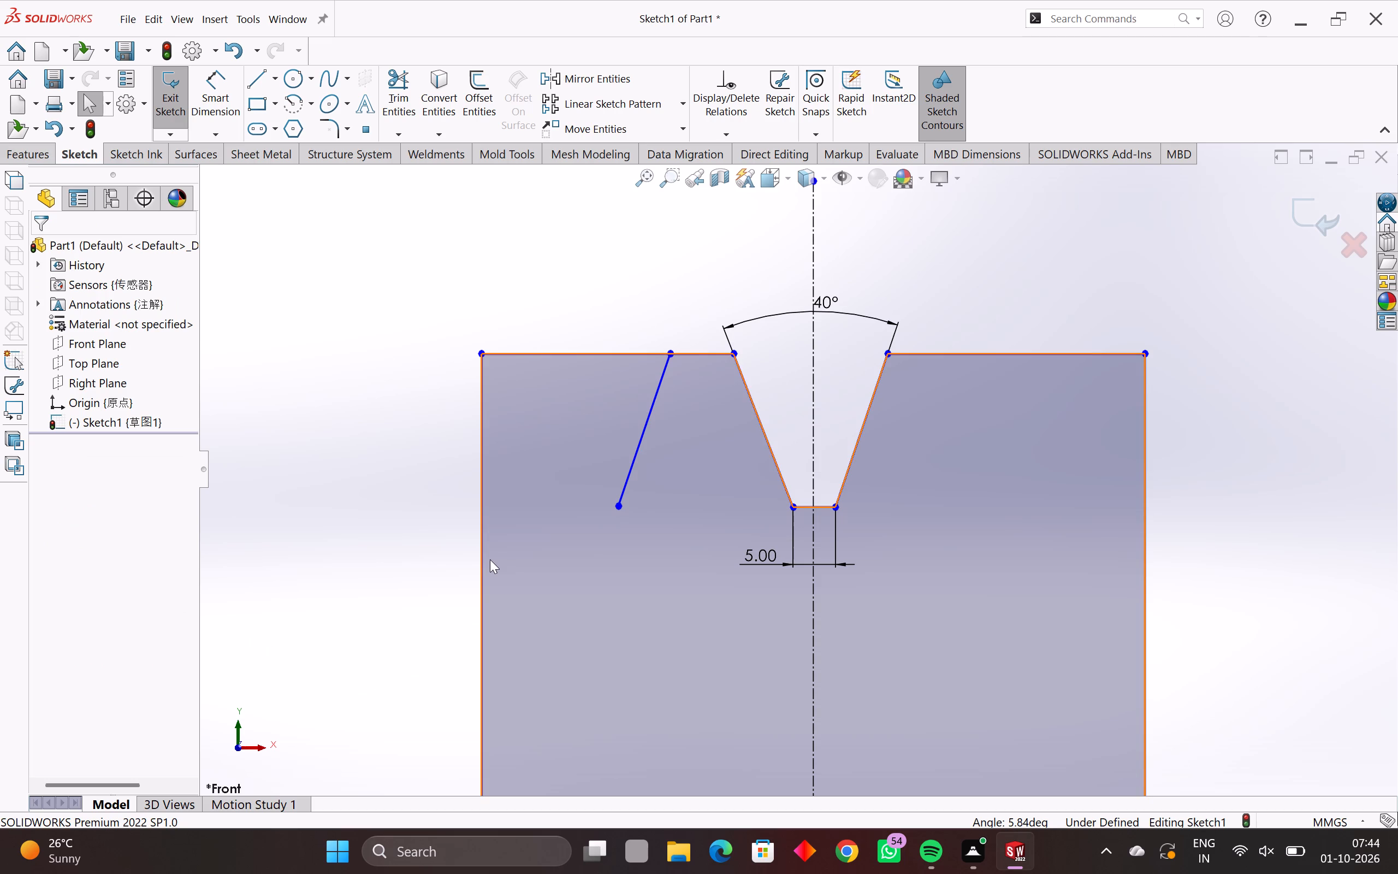
Complete the new groove's outline with a bottom line about 5.7 mm long and a slanted left side reaching the profile's top edge.
key("l")
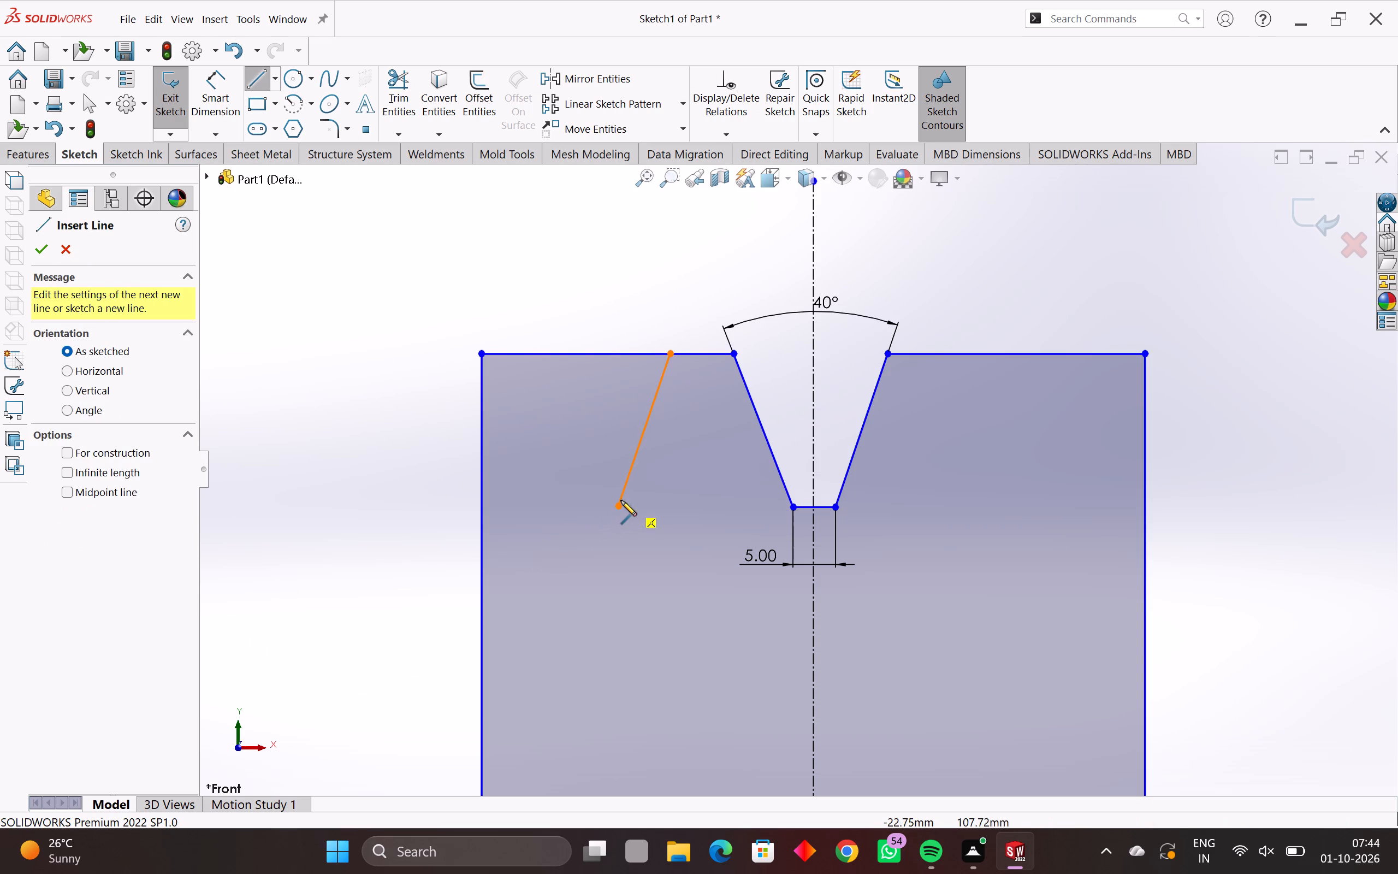
left_click(618, 506)
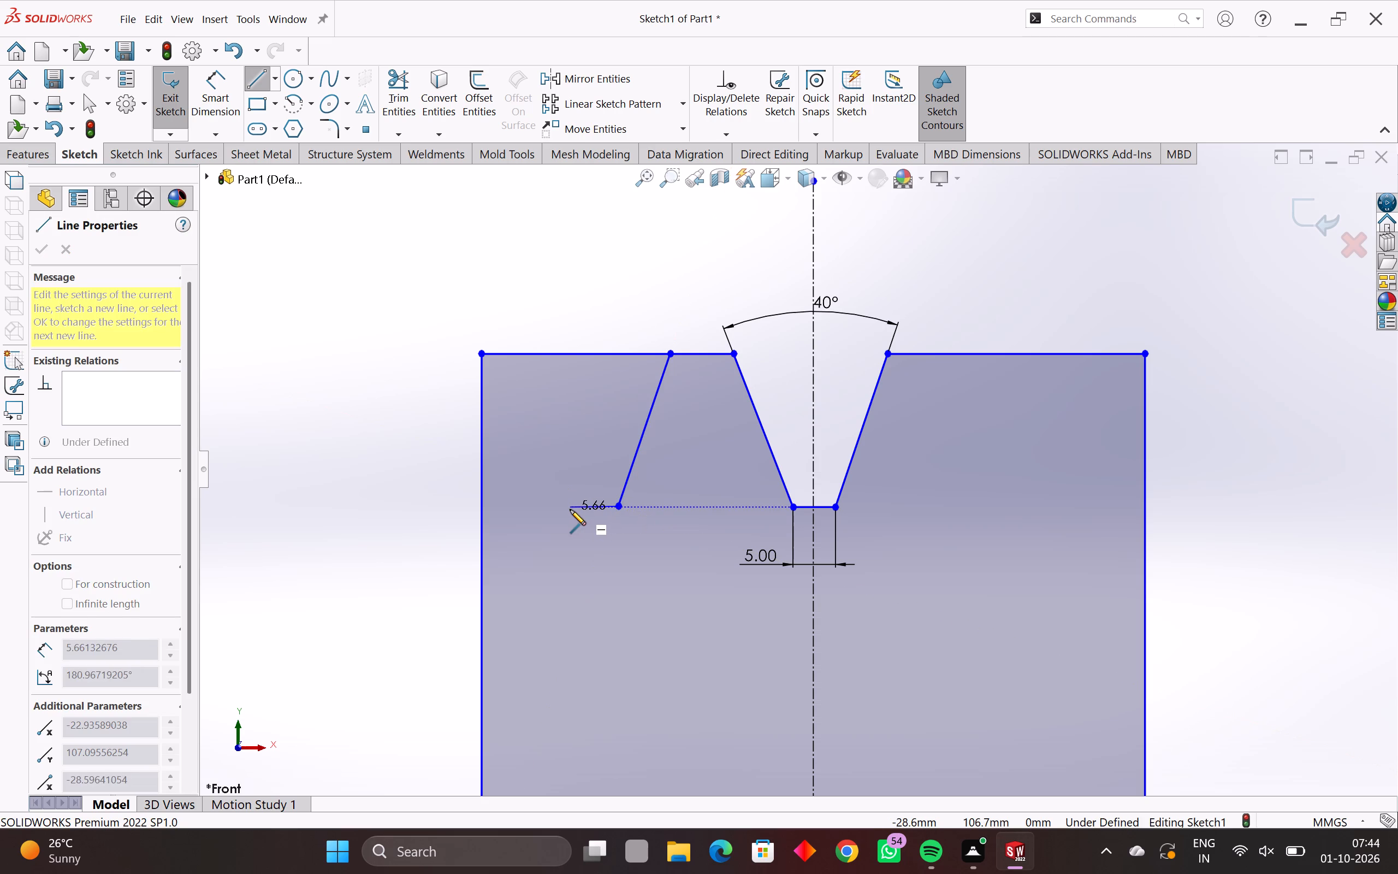
left_click(570, 510)
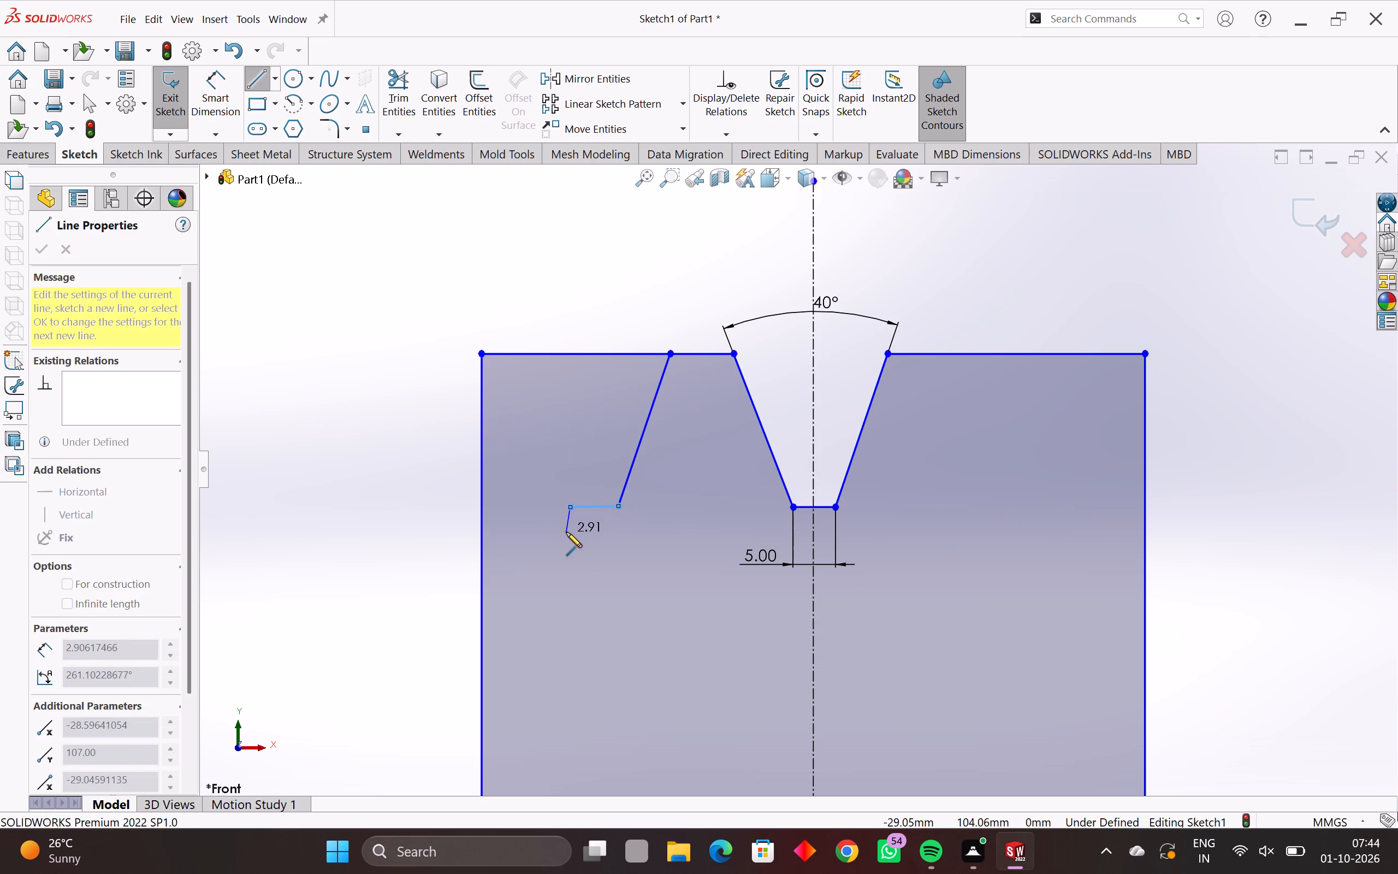
key("Escape")
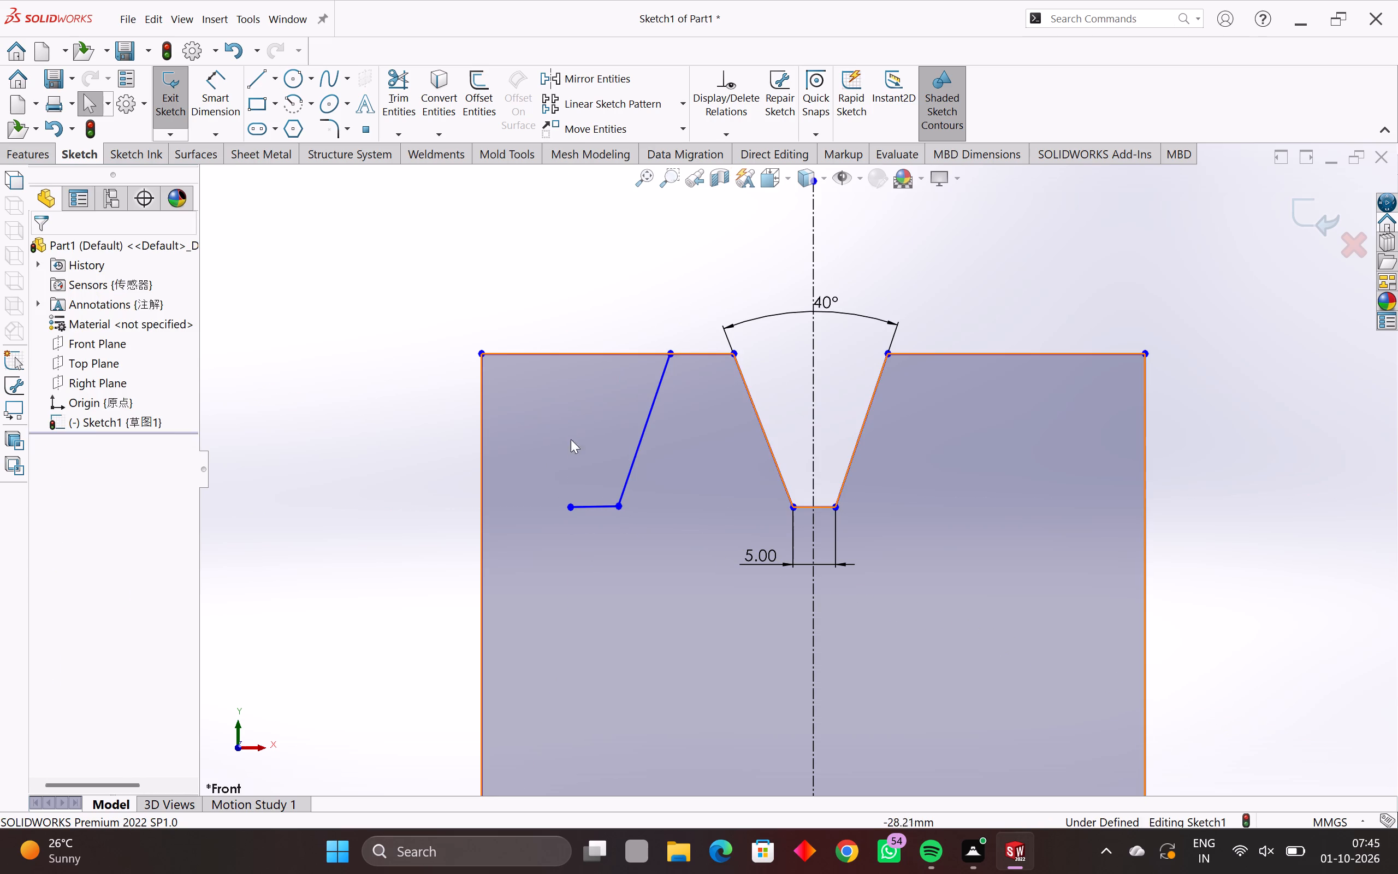
key("l")
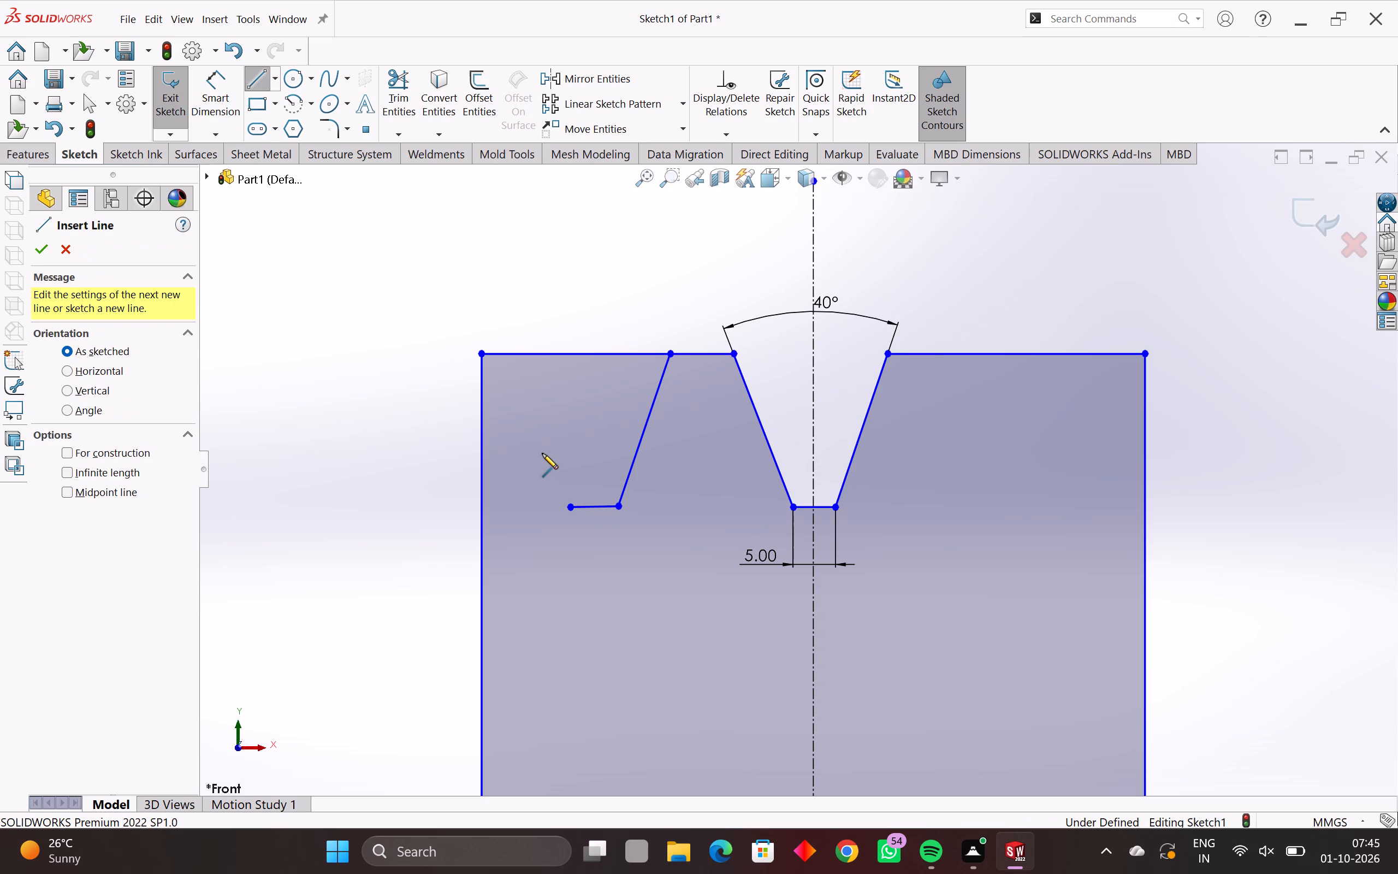
left_click(572, 504)
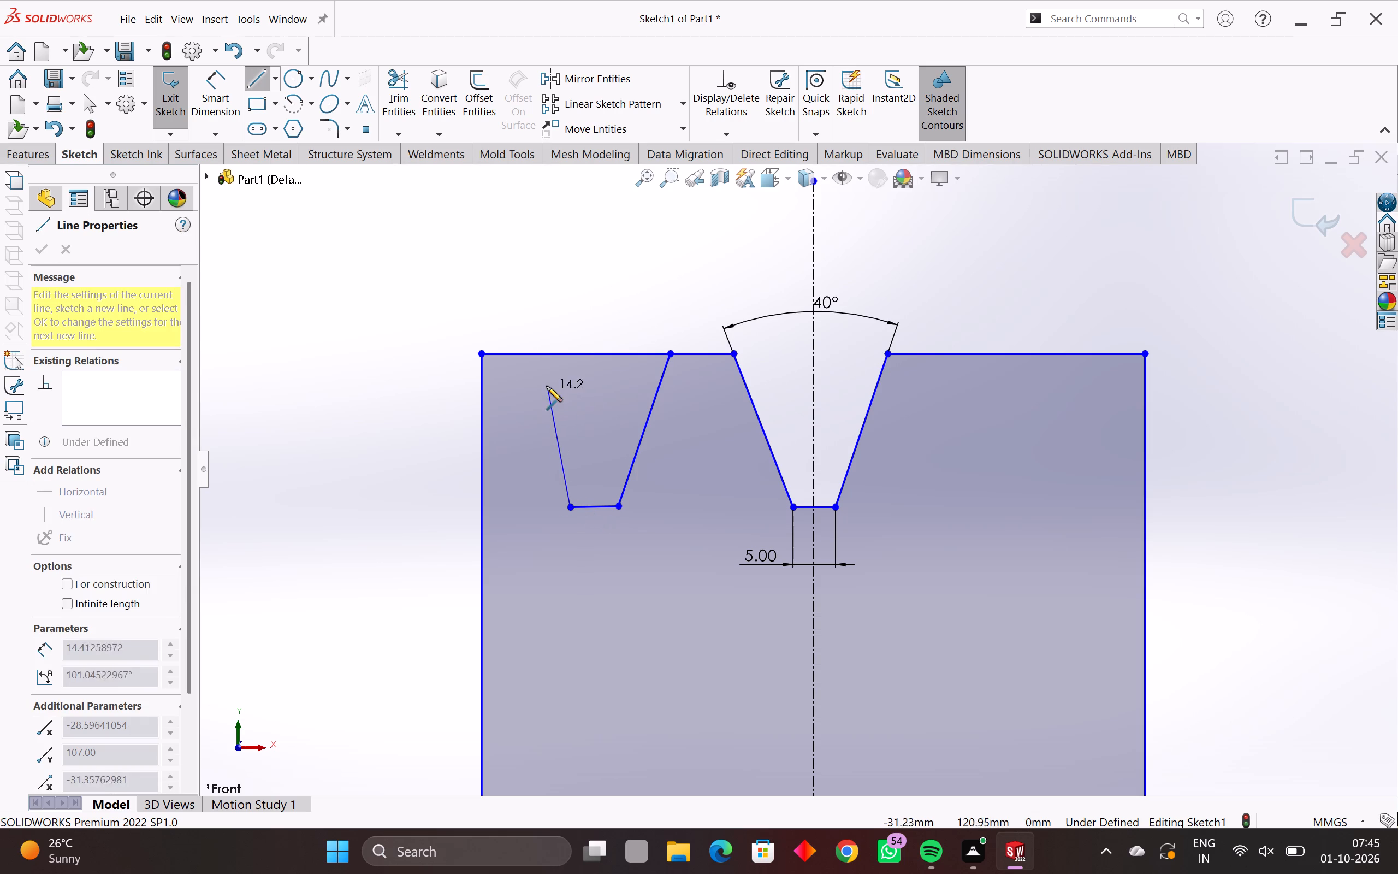
left_click(531, 354)
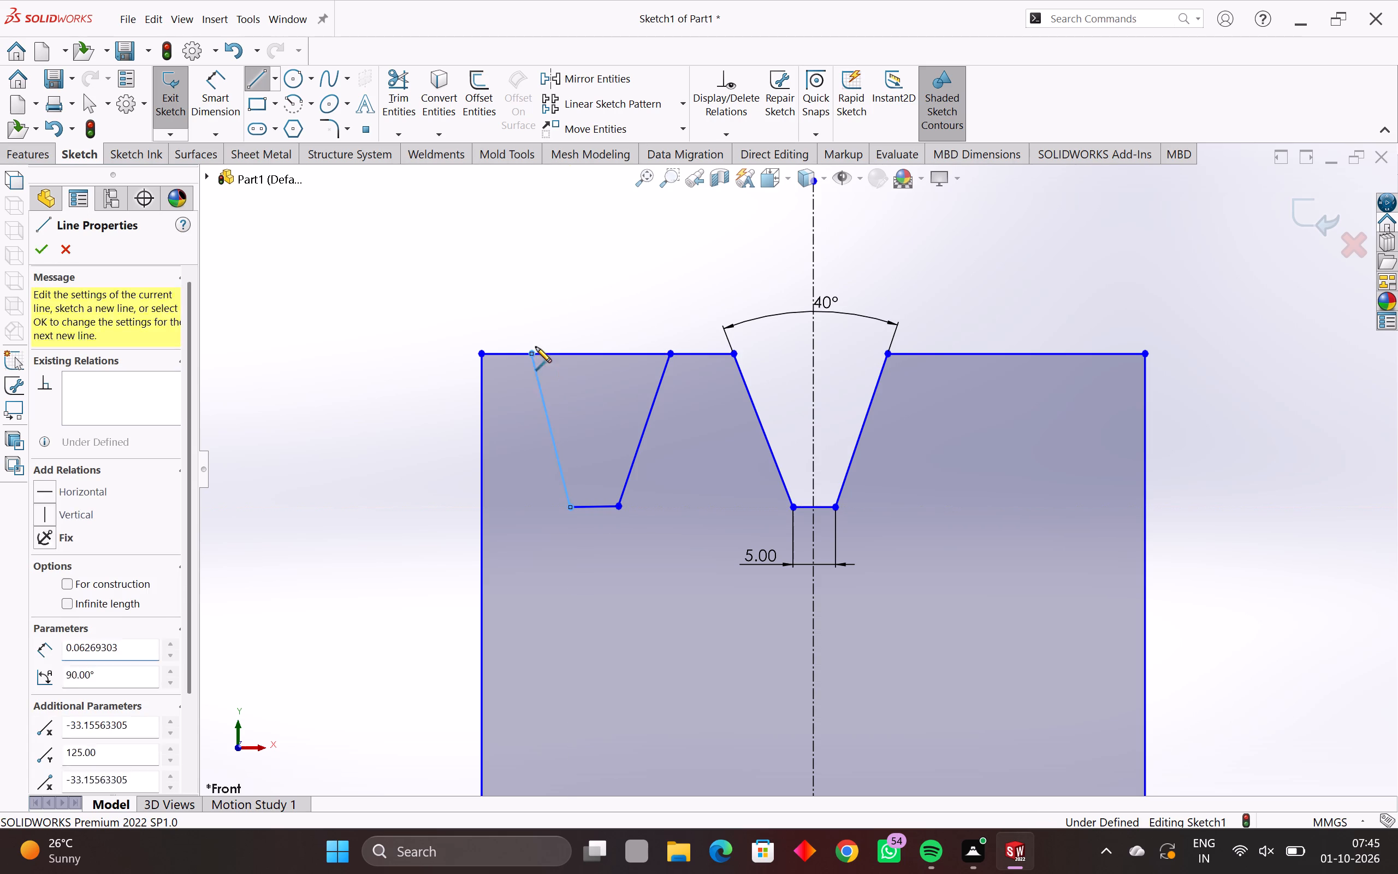
key("Escape")
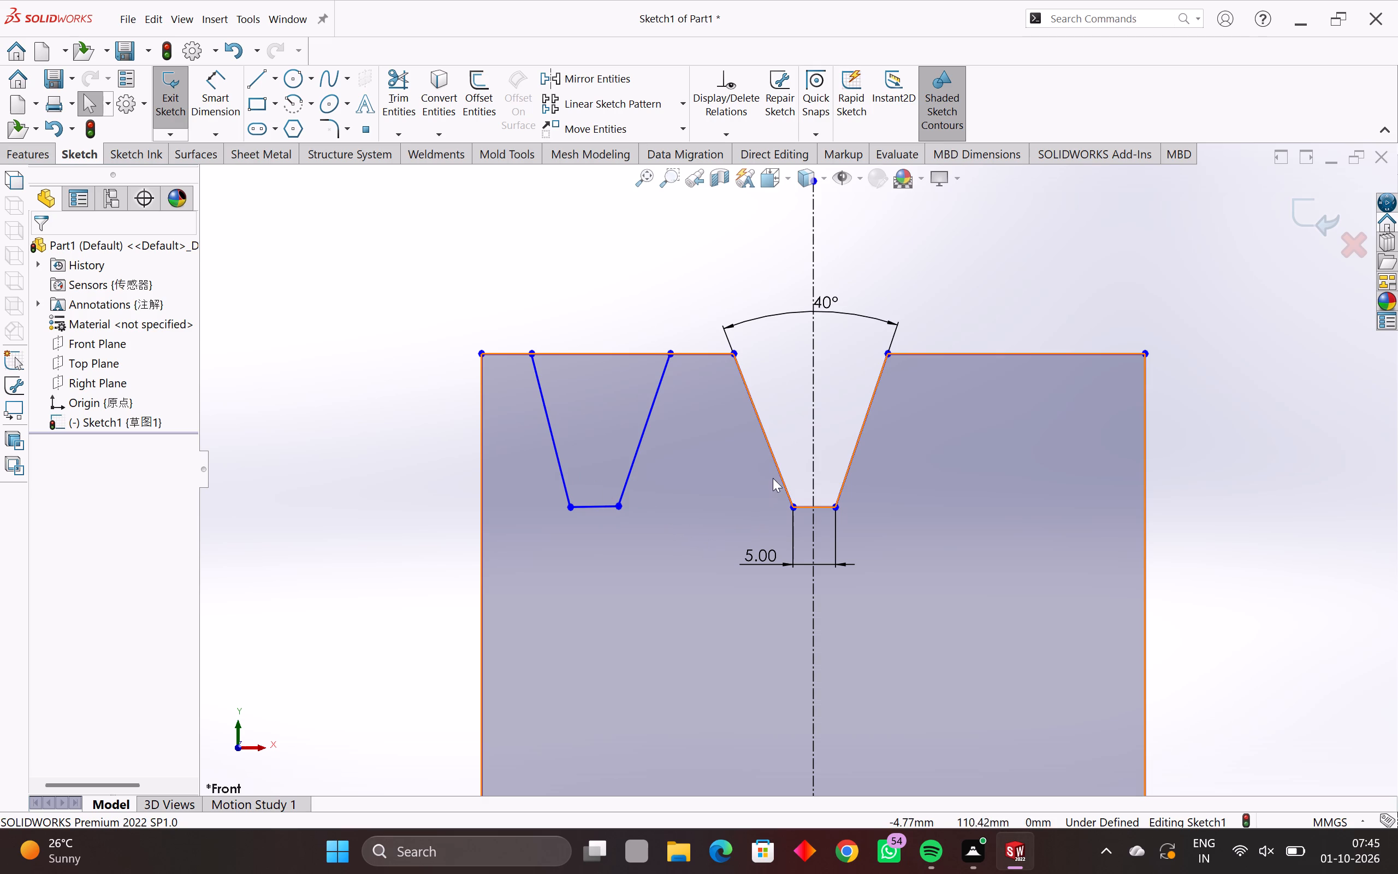
Add a Parallel relation between the central groove's left slanted line and the new groove's left slanted line.
left_click(774, 463, "ctrl")
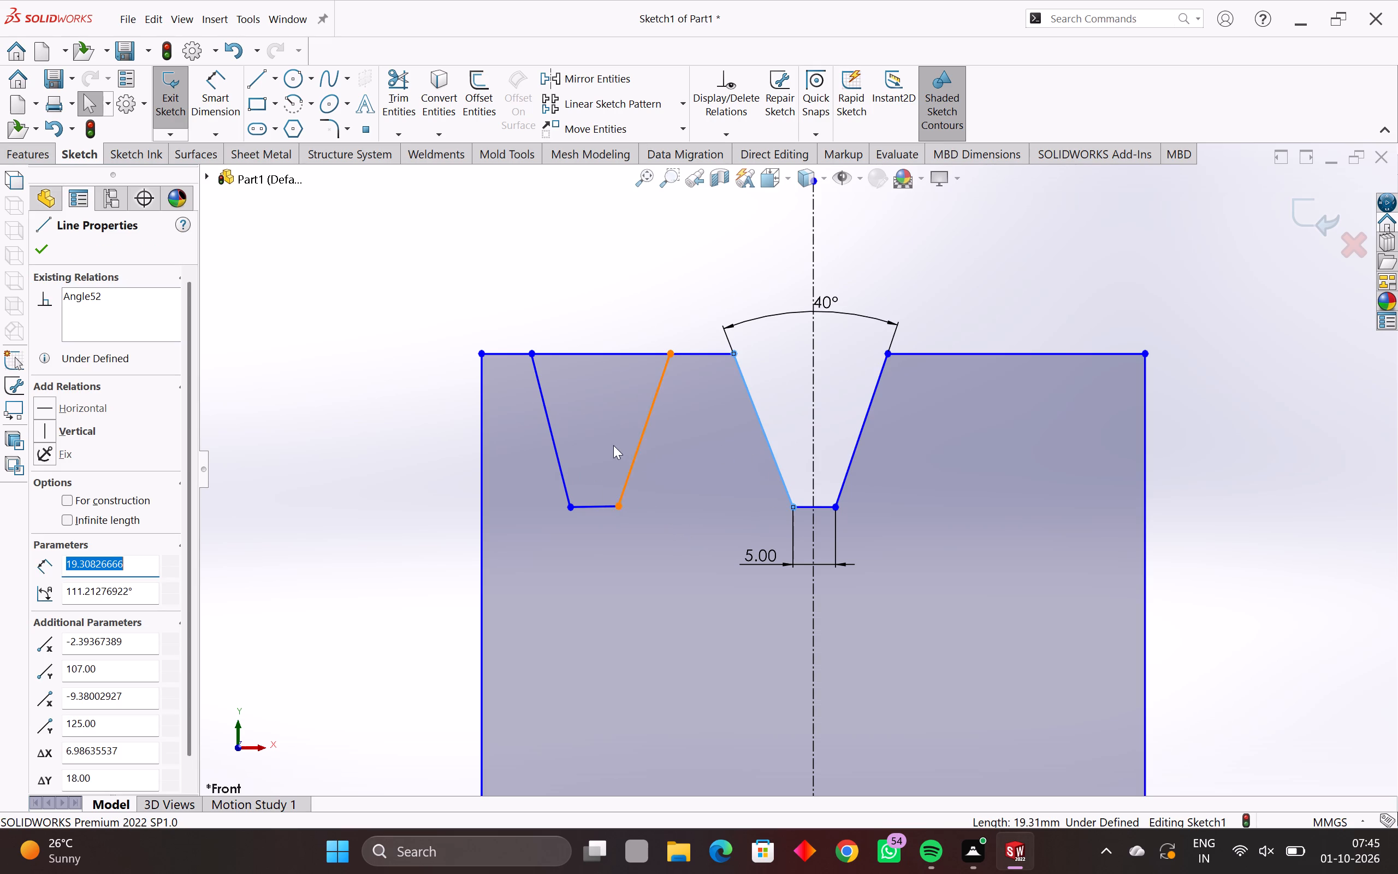
left_click(556, 451, "ctrl")
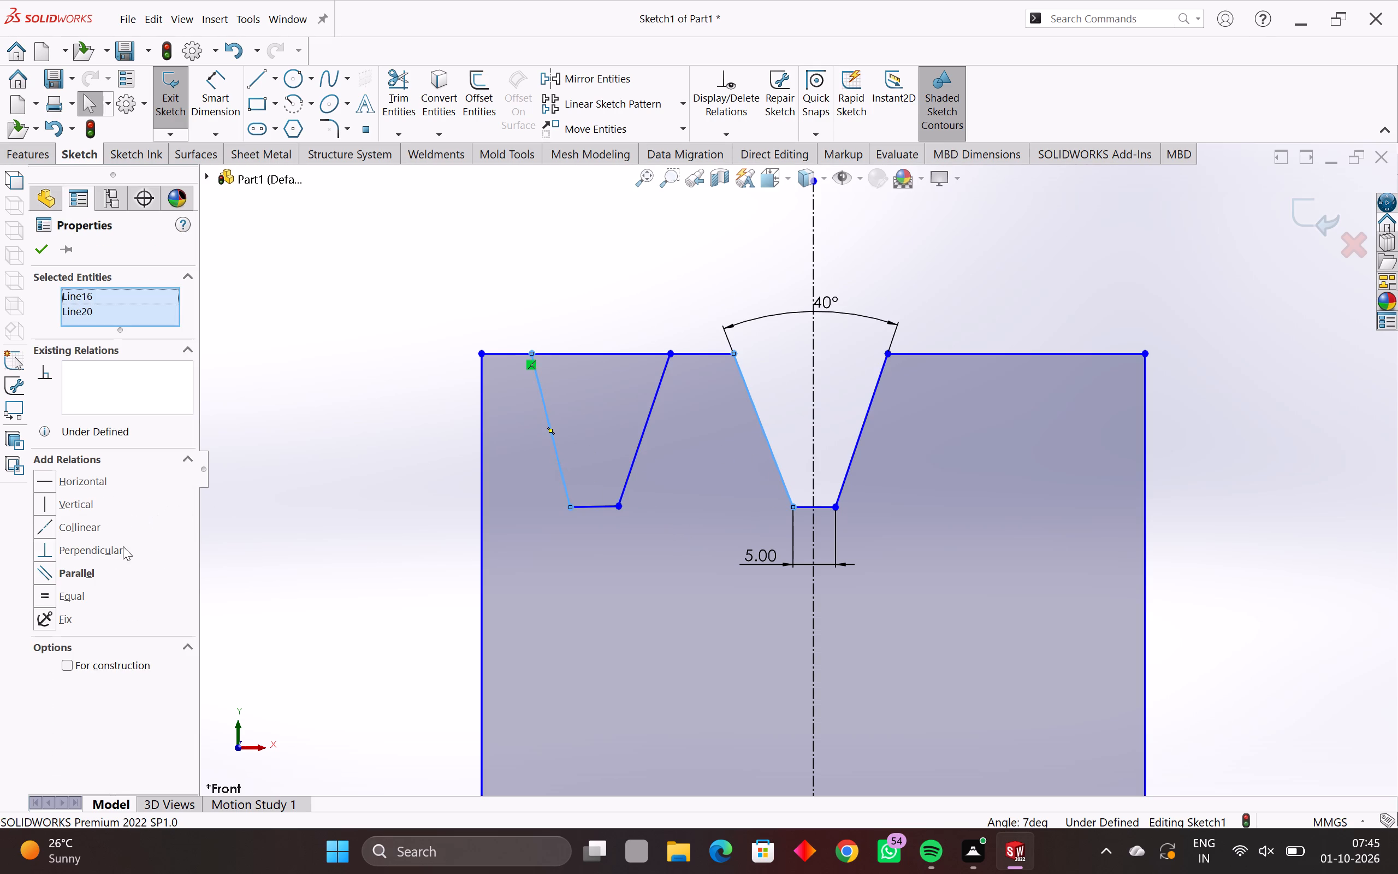
left_click(91, 573)
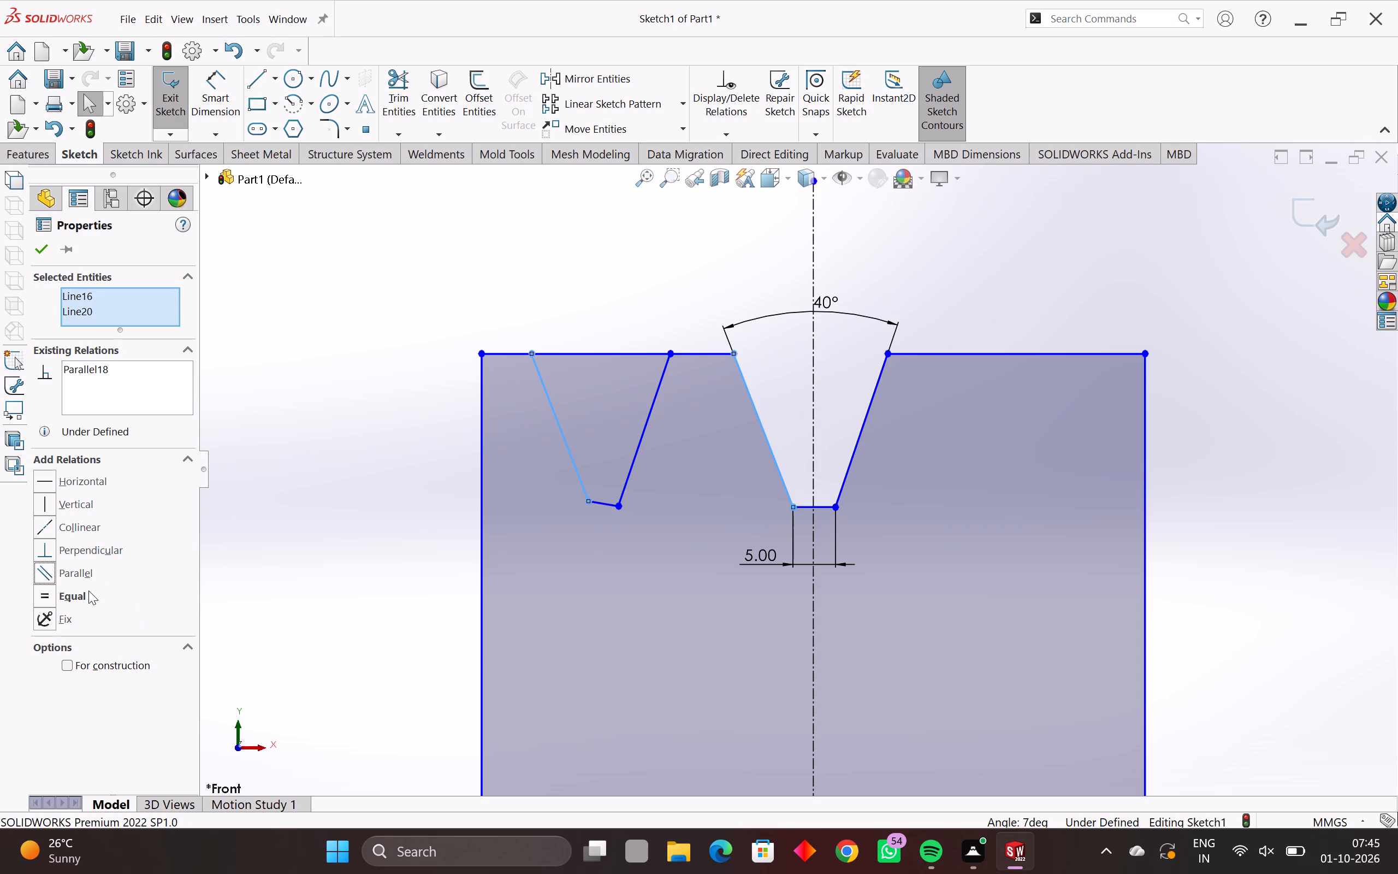
key("Escape")
key("Escape")
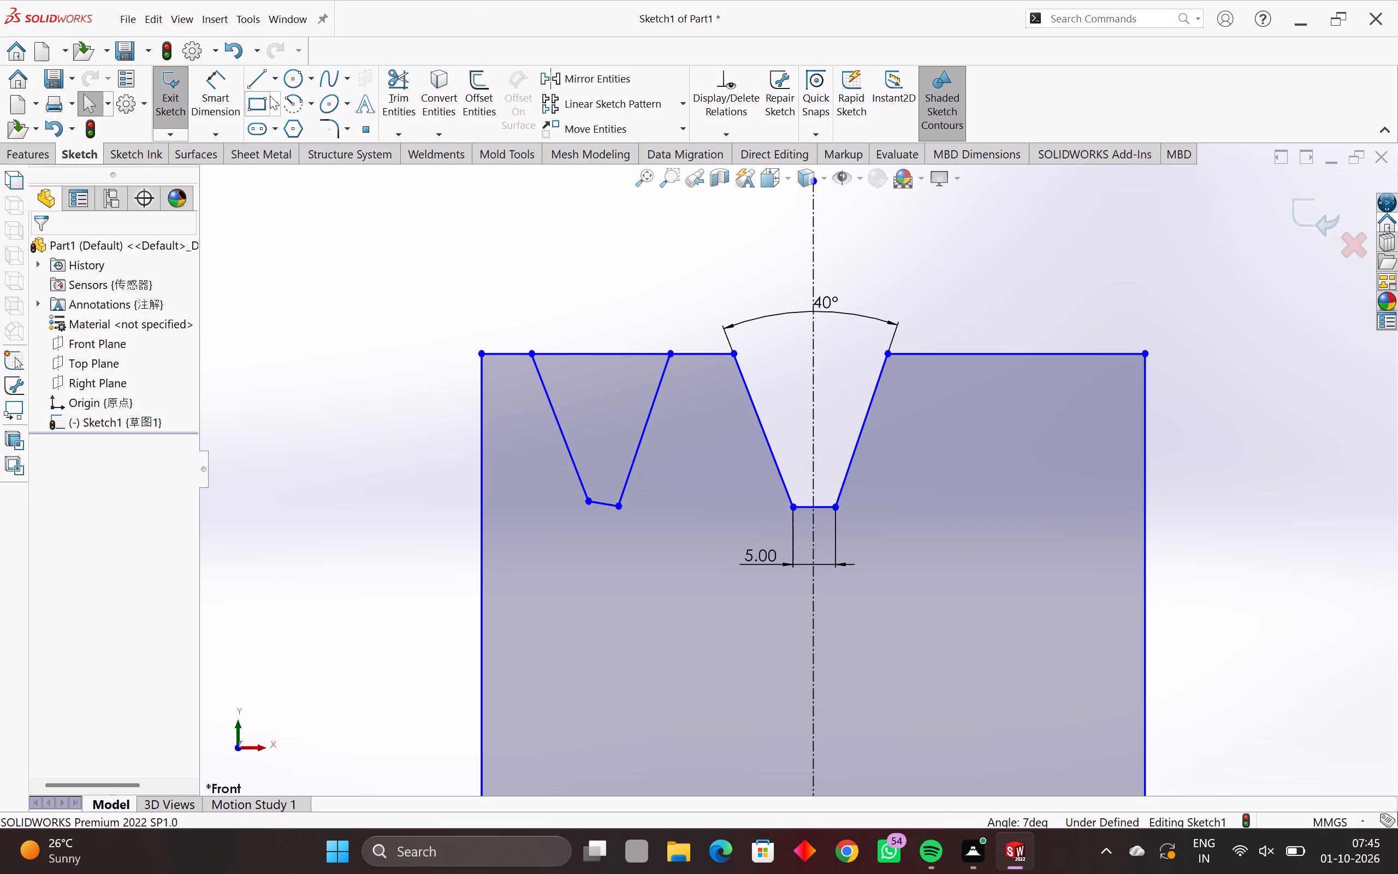
Check the angle between the new groove's two slanted sides with a trial dimension.
left_click(232, 92)
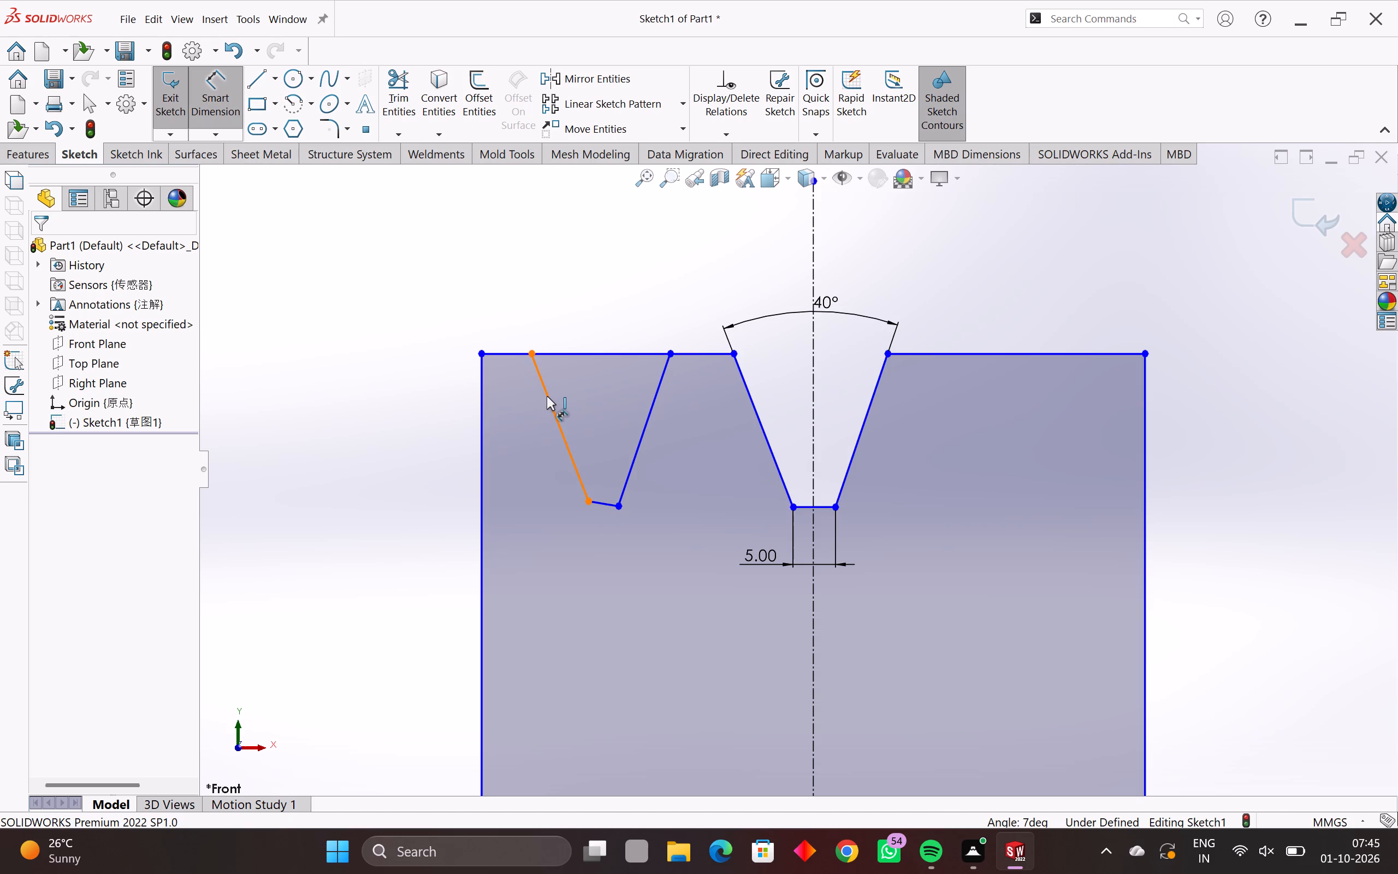
left_click(547, 396)
left_click(649, 416)
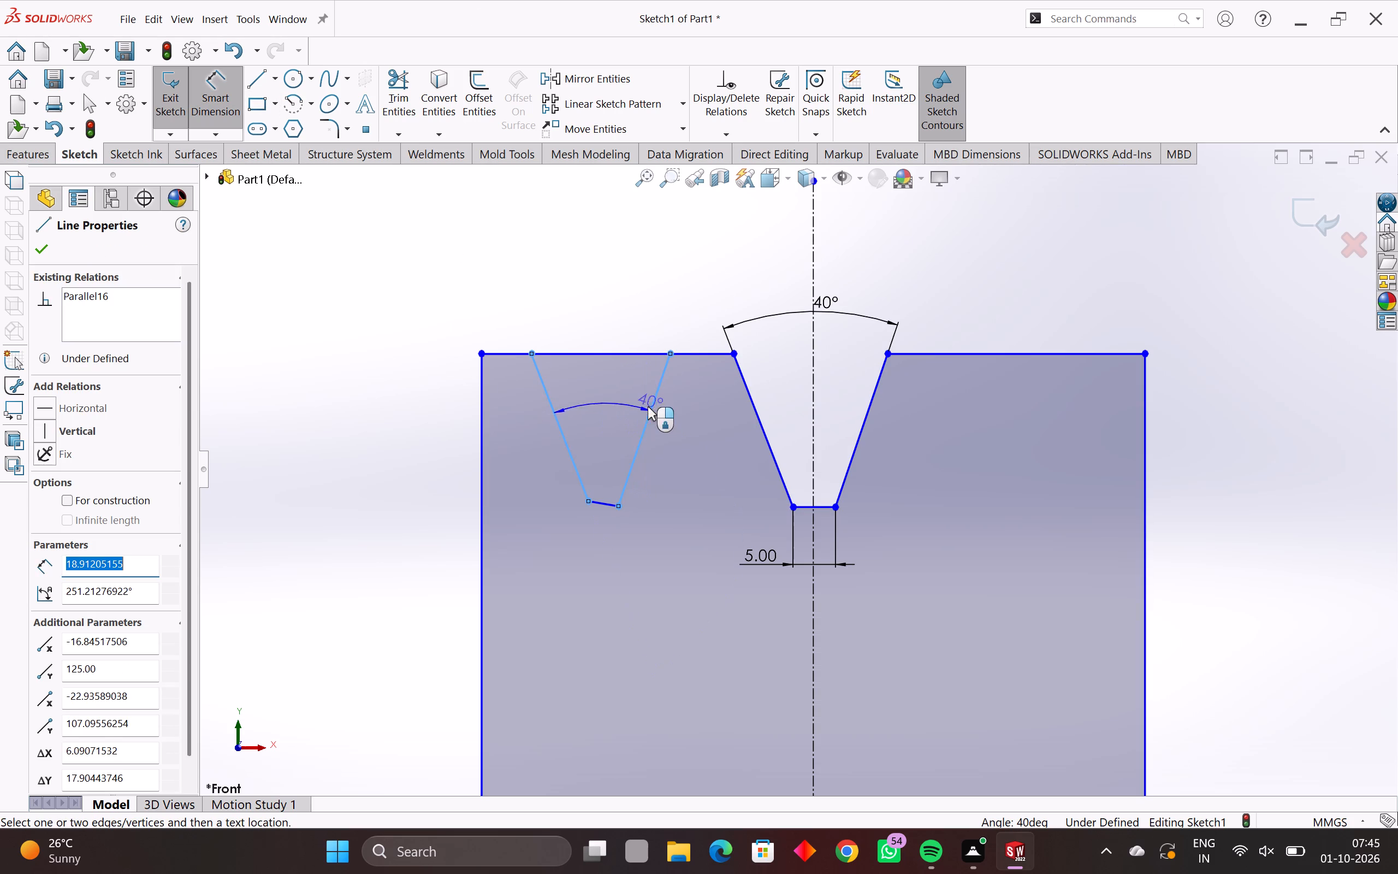
scroll(612, 315, "up", 1)
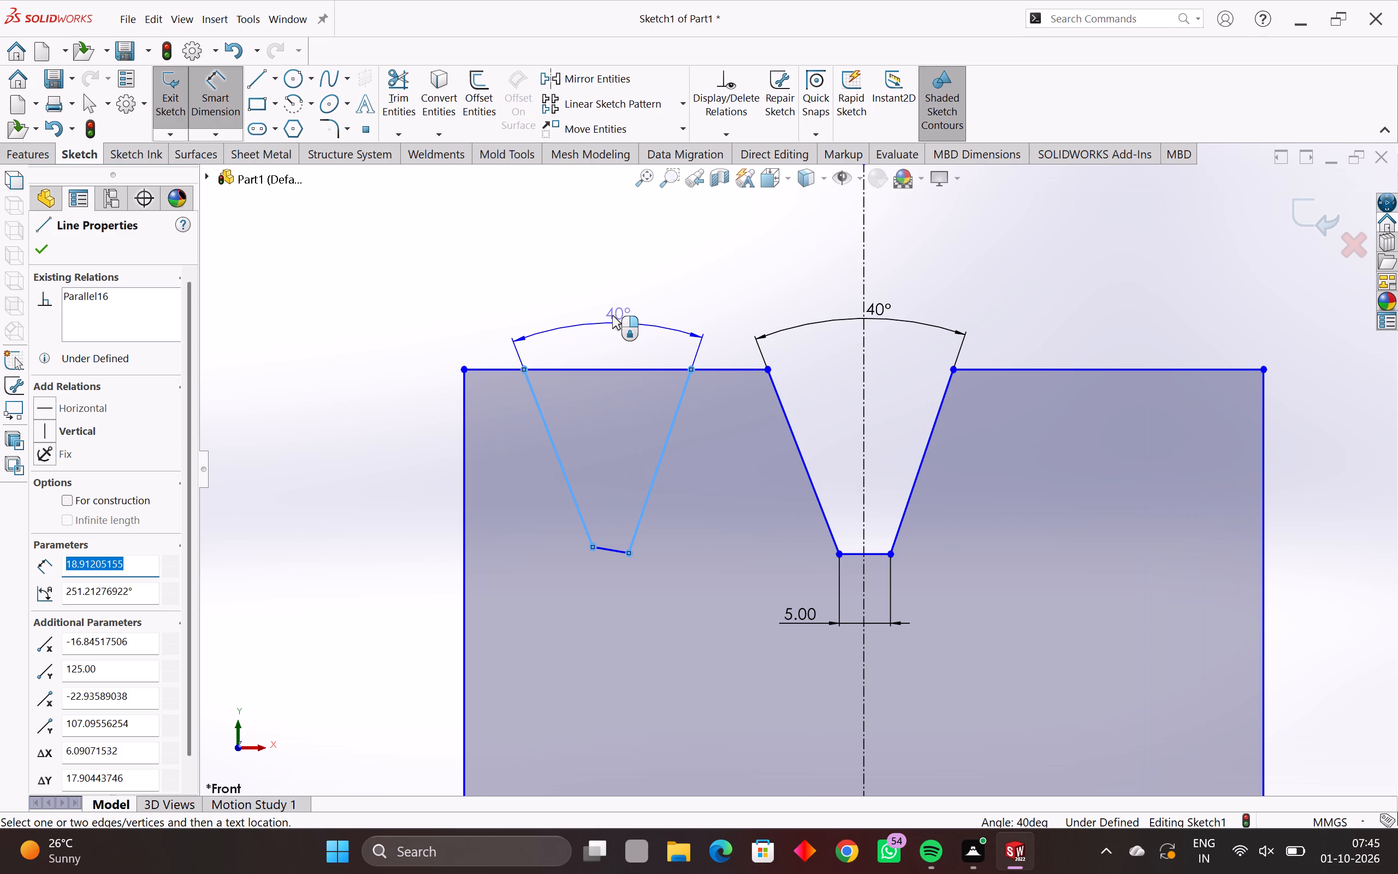
key("Escape")
key("Escape")
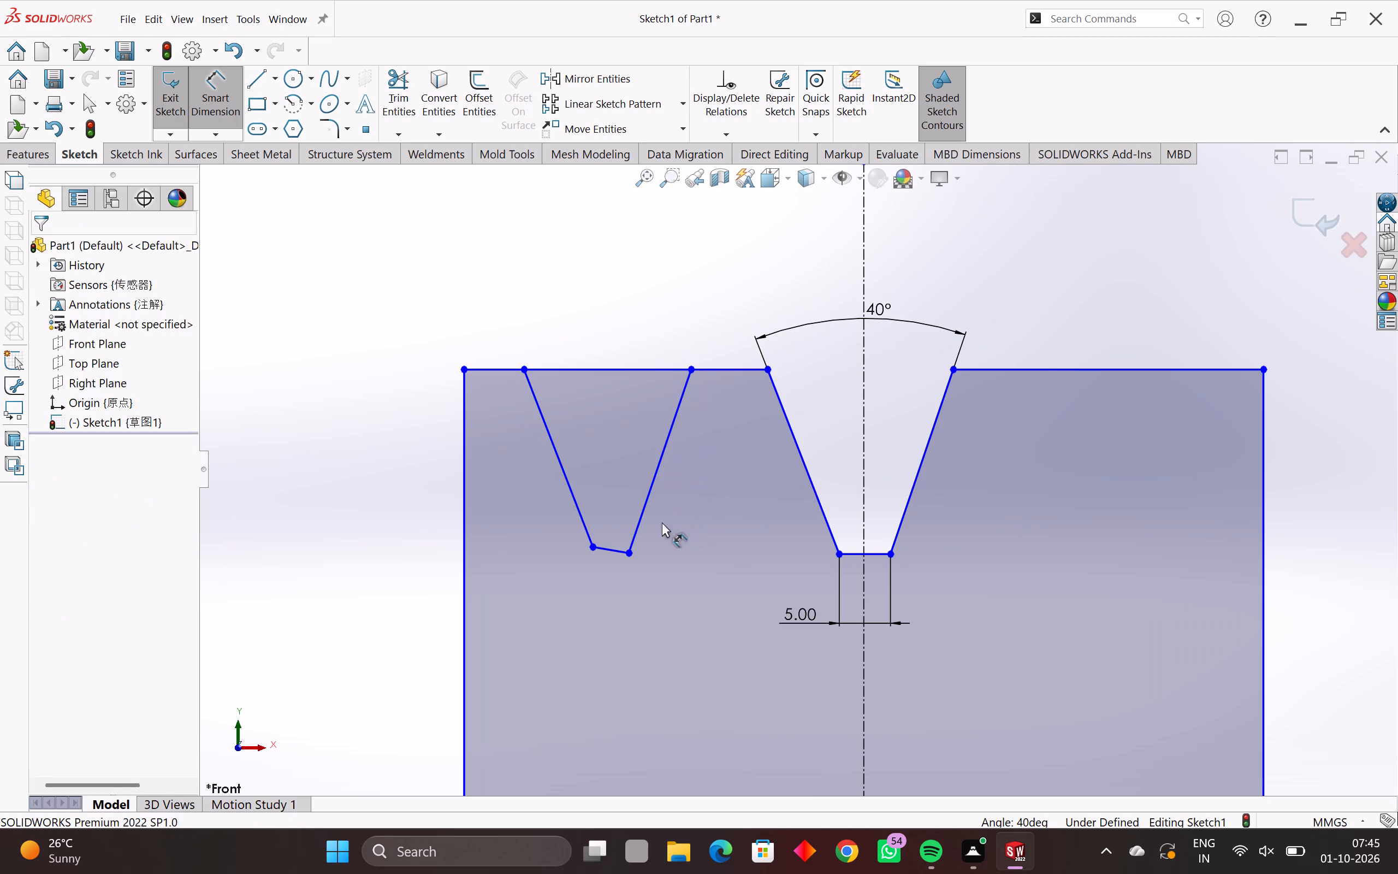
Dimension the horizontal width of the new groove's bottom line as 5 mm.
left_click(623, 551)
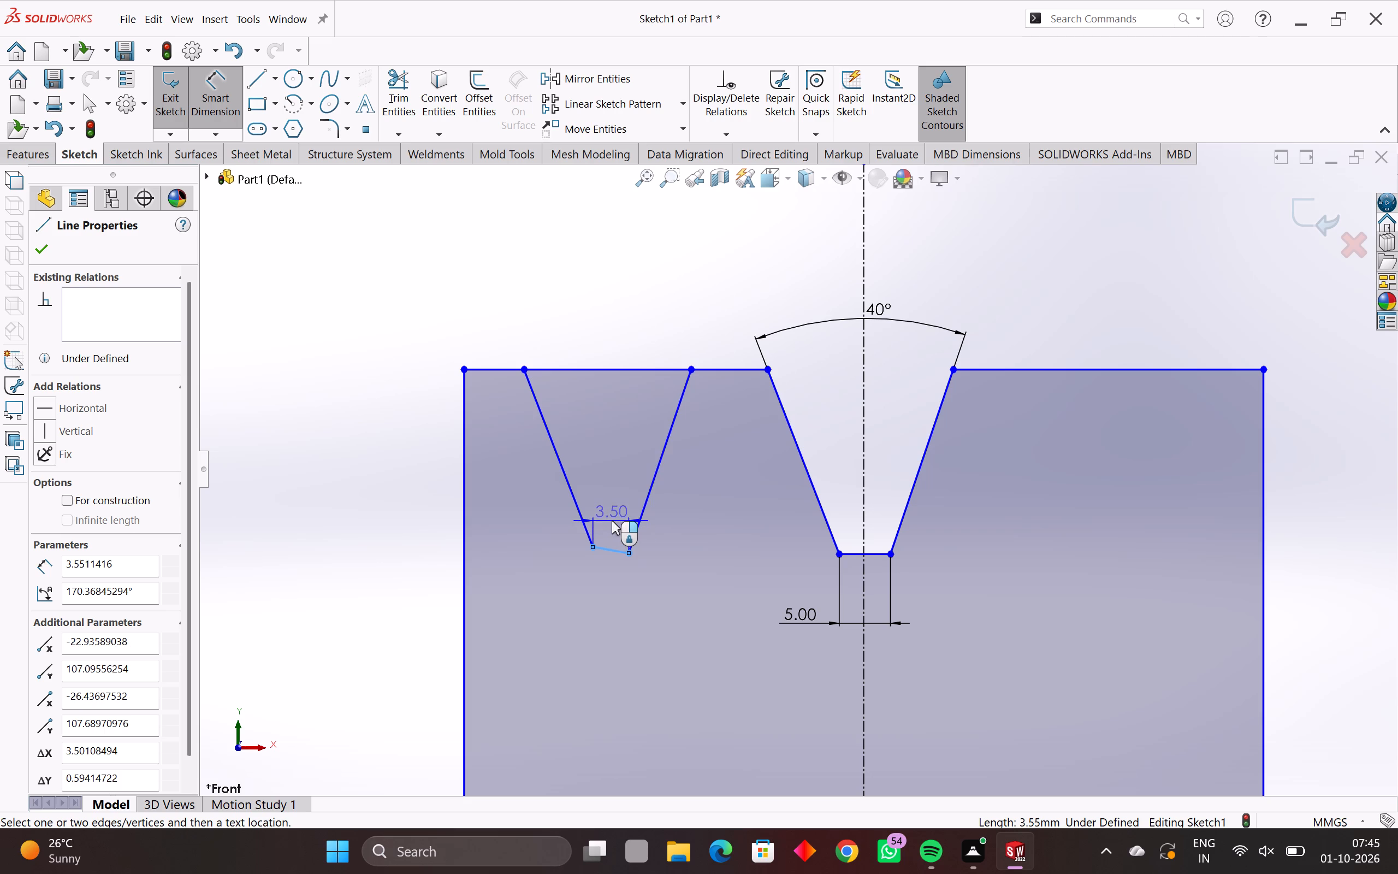
left_click(612, 521)
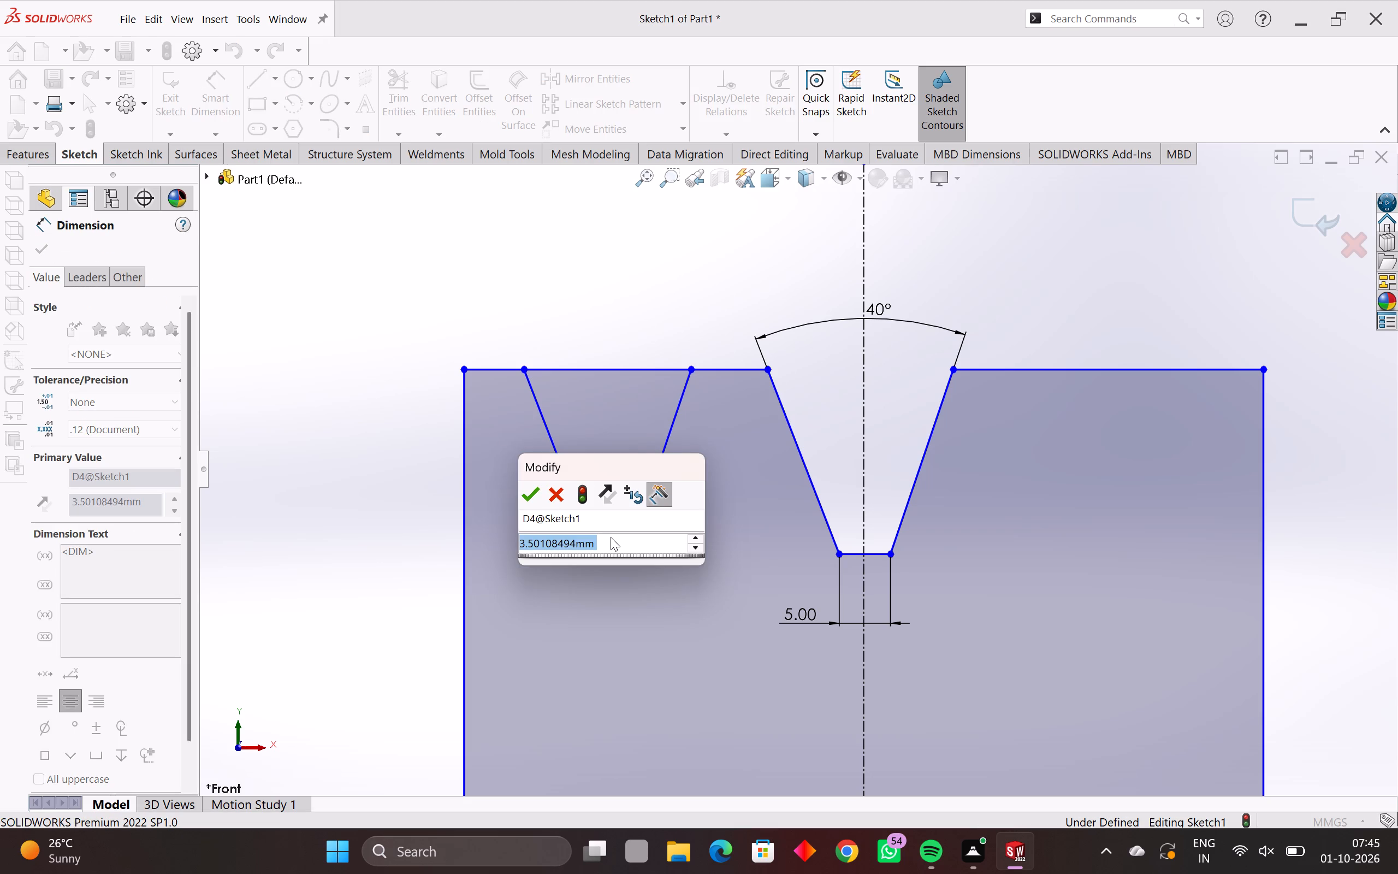
key("5")
key("Return")
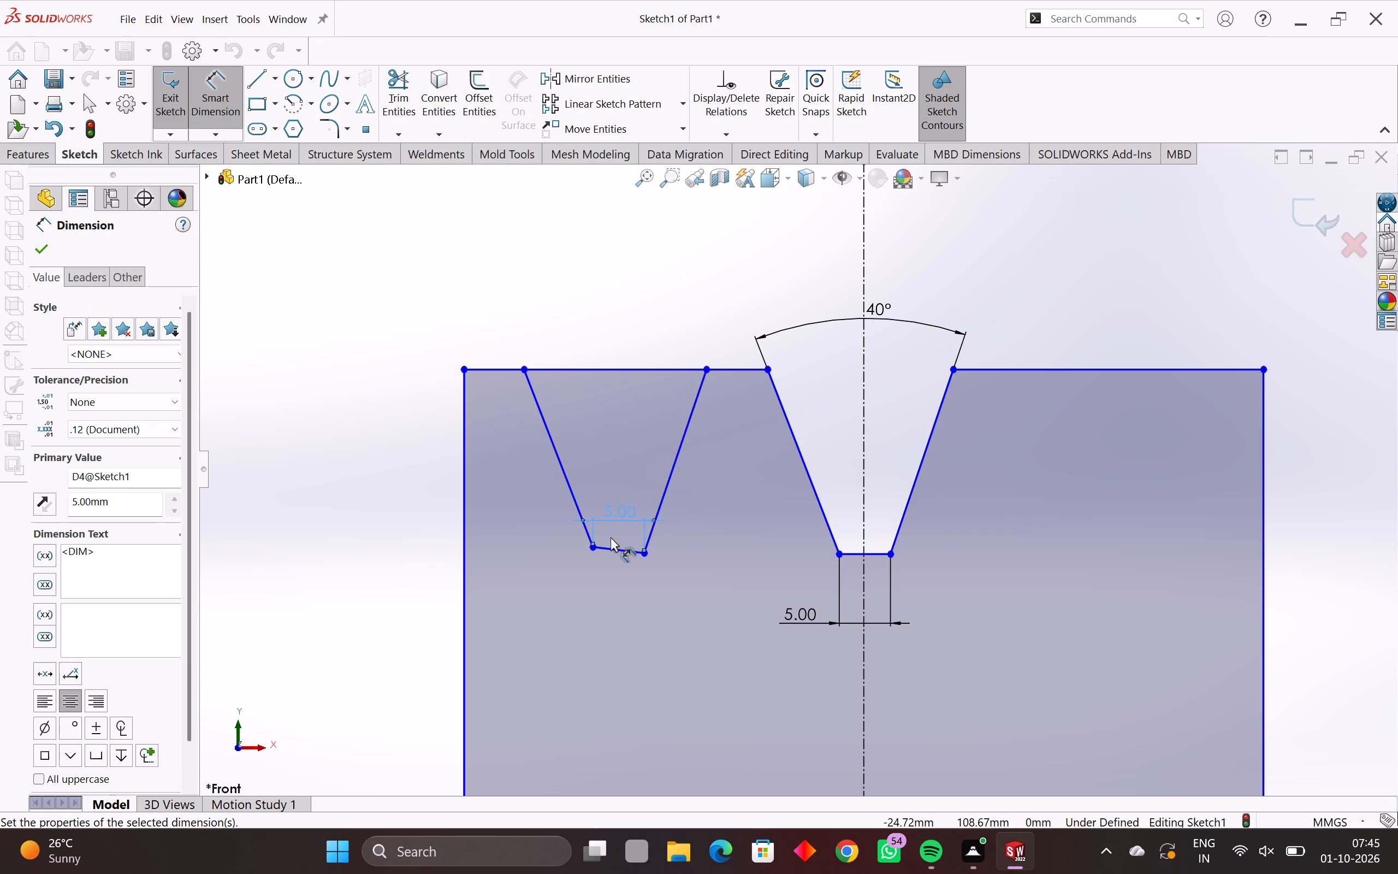
key("Escape")
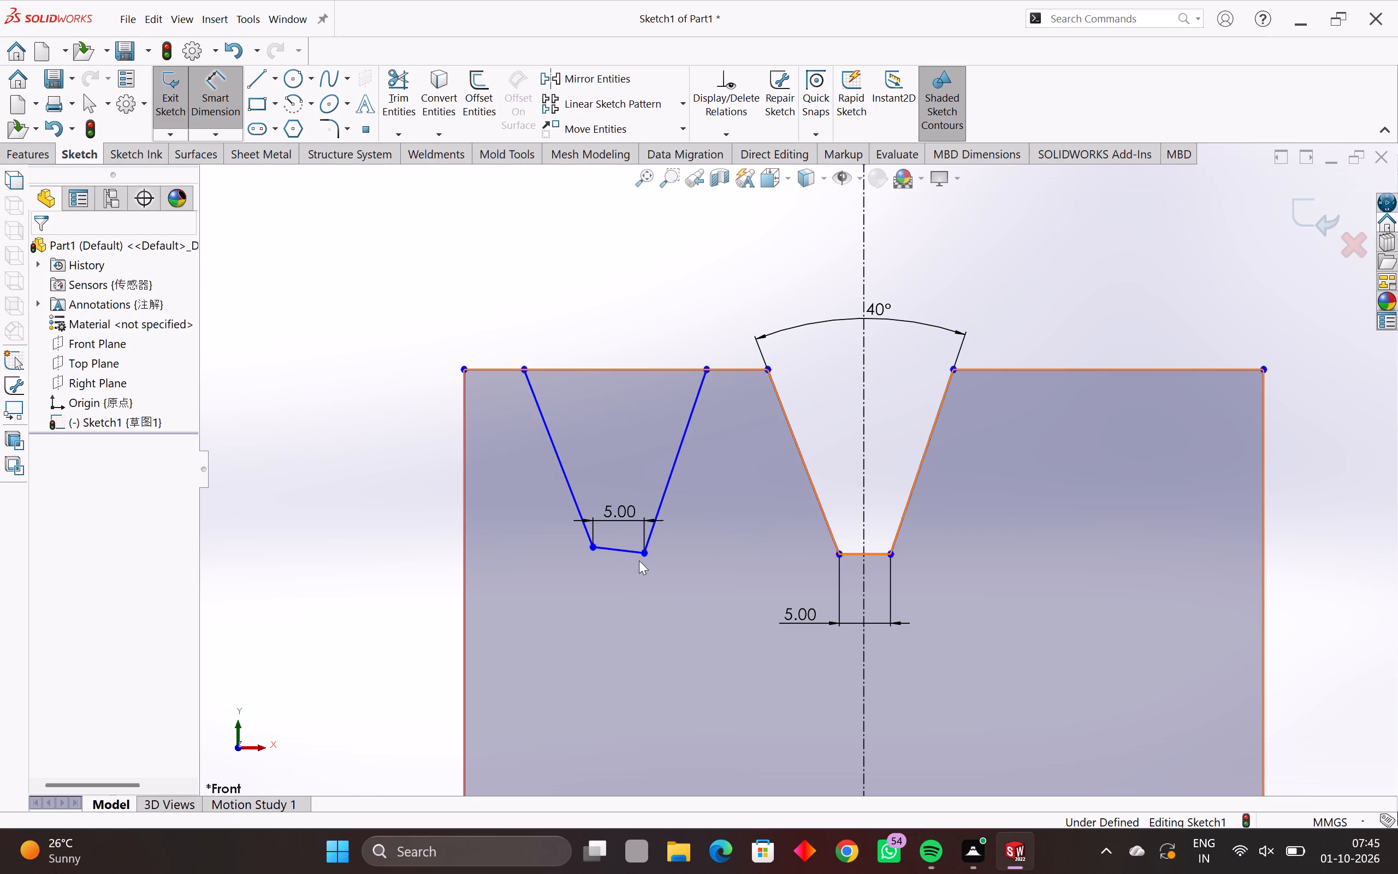
Dimension the vertical depth between the top and bottom endpoints of the new groove's left slanted line as 18 mm.
scroll(651, 568, "up", 1)
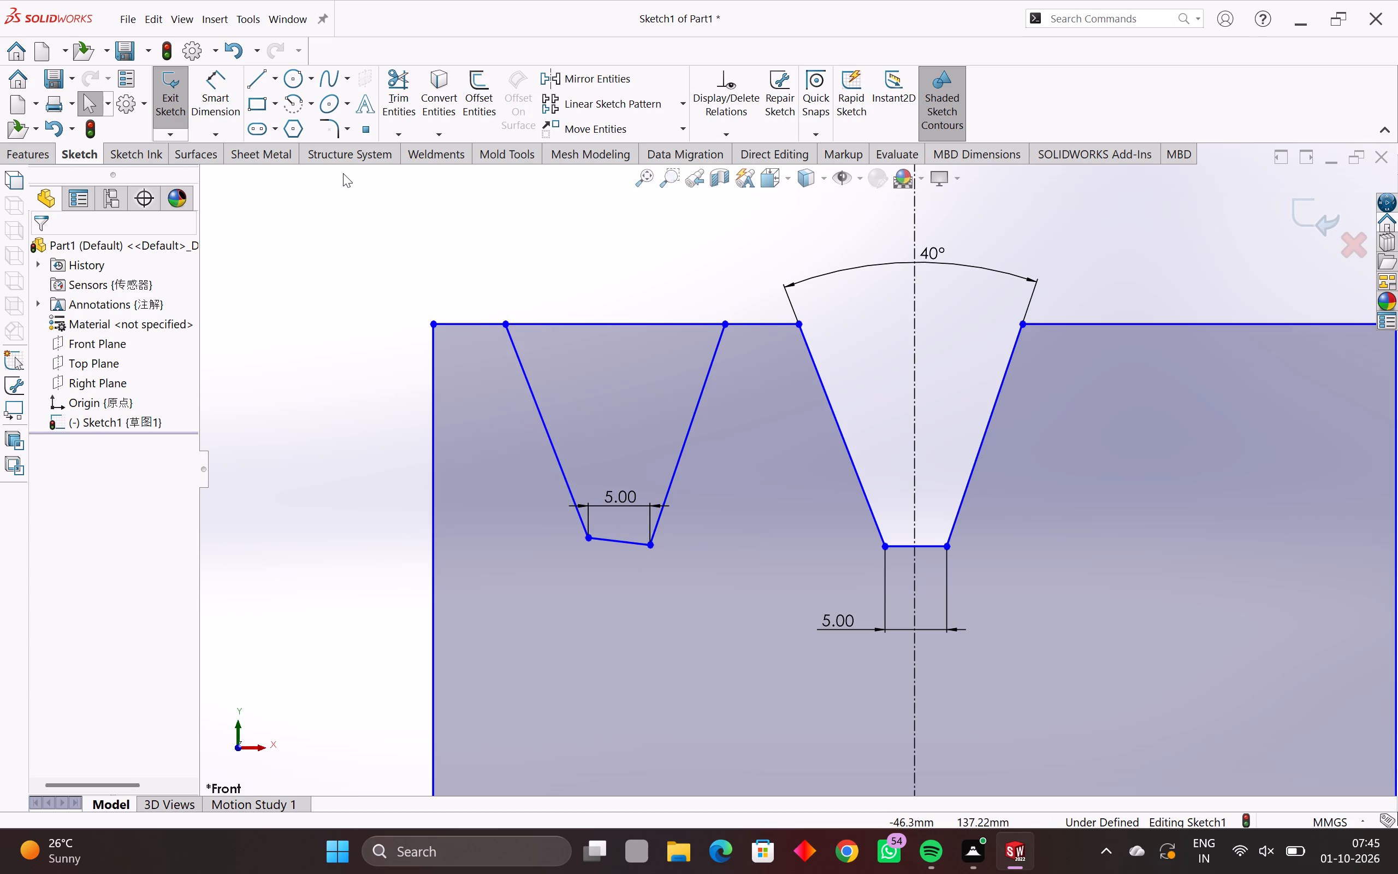
left_click(214, 80)
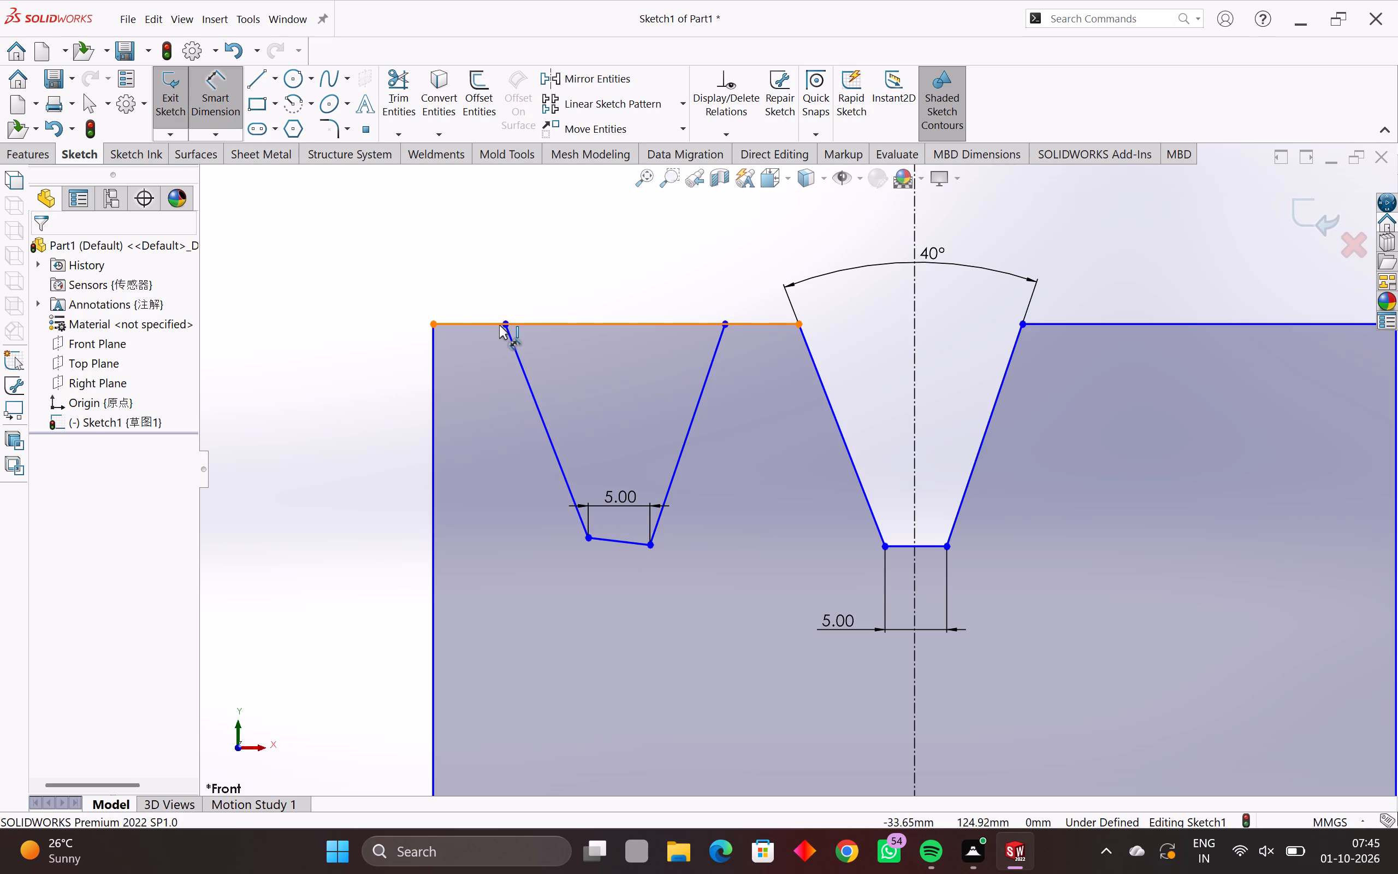
left_click(504, 322)
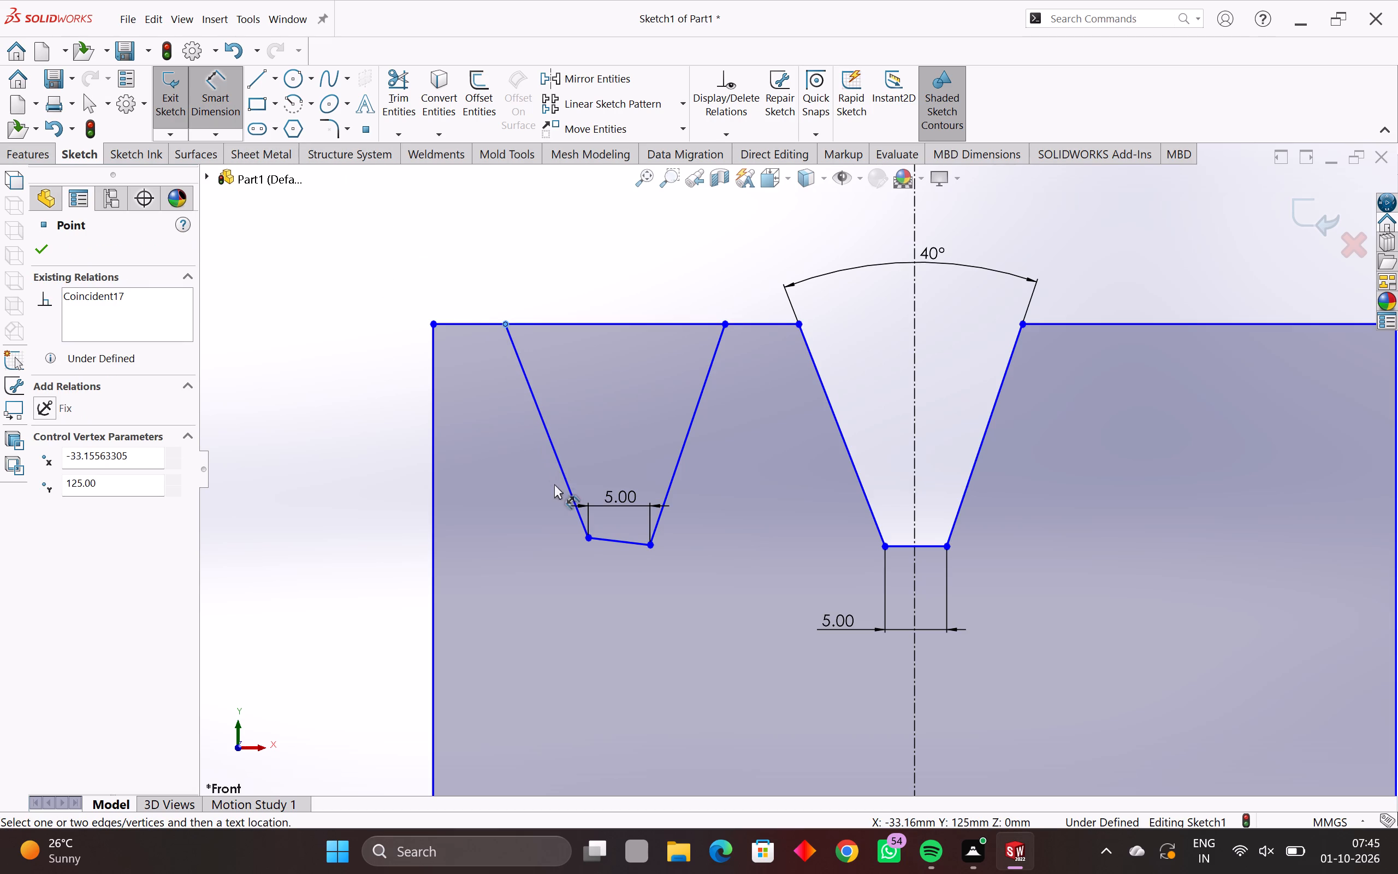
left_click(589, 538)
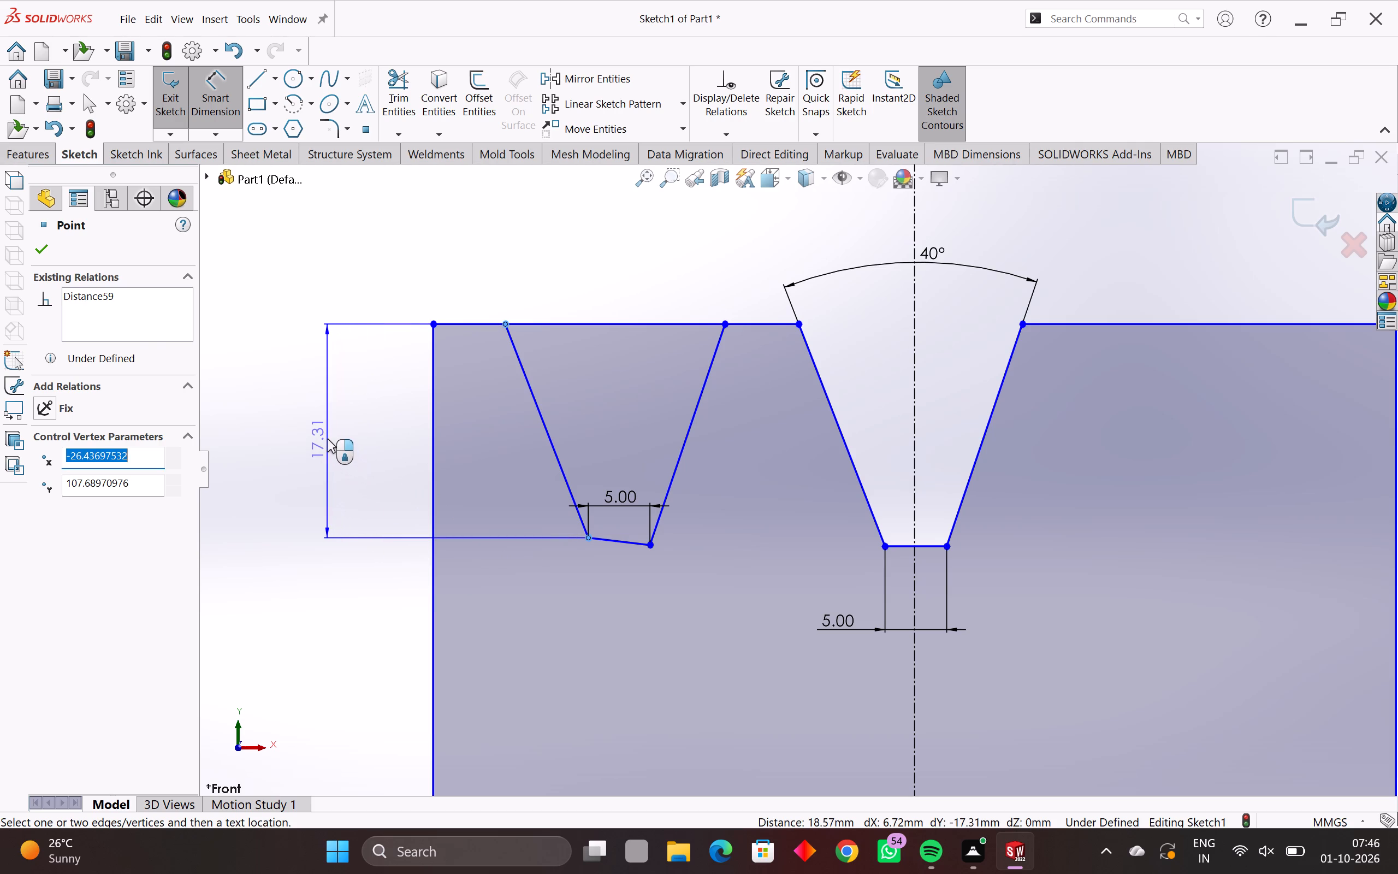
left_click(327, 439)
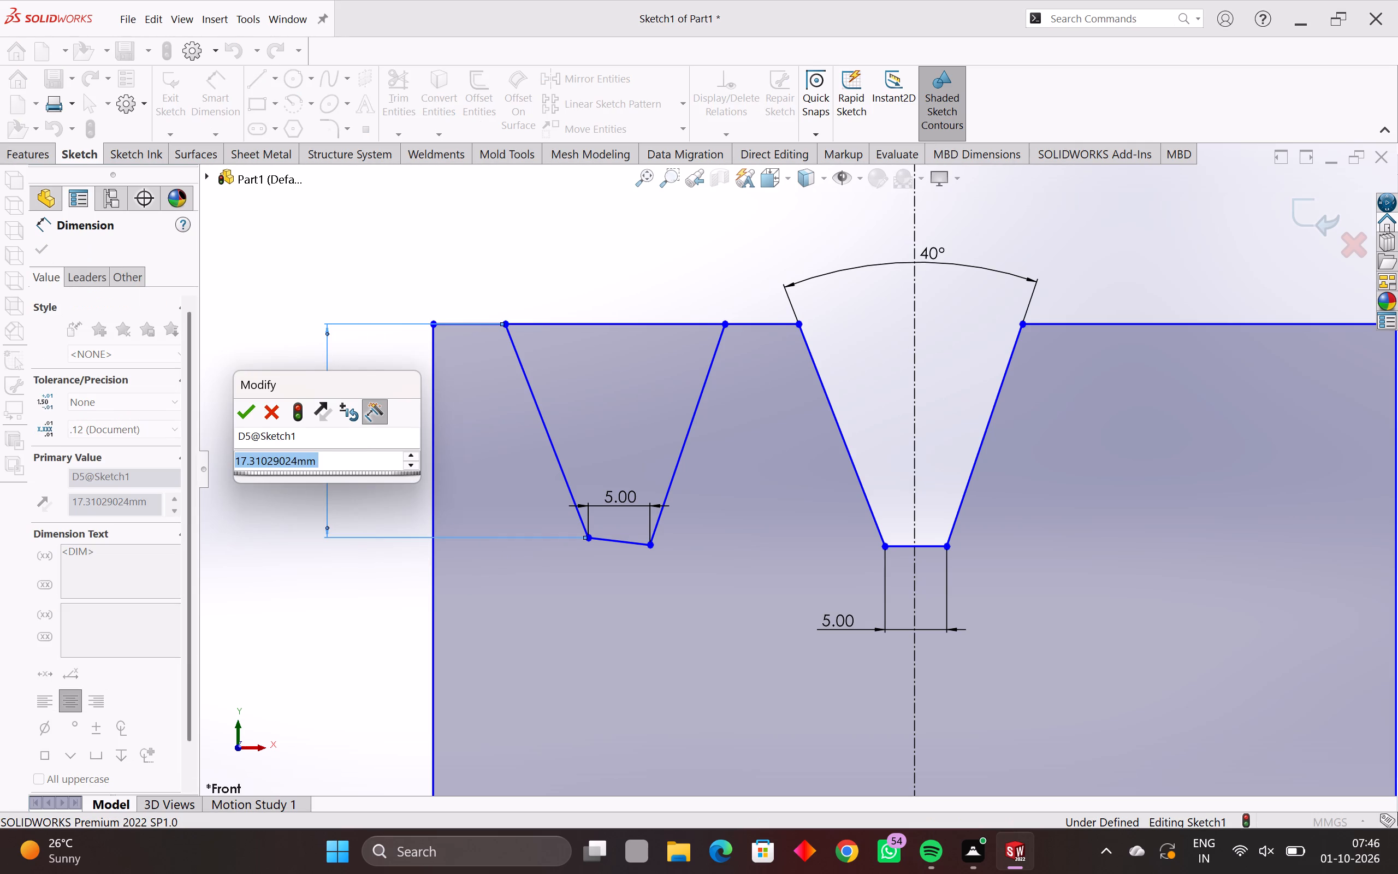
key("1")
key("8")
key("Return")
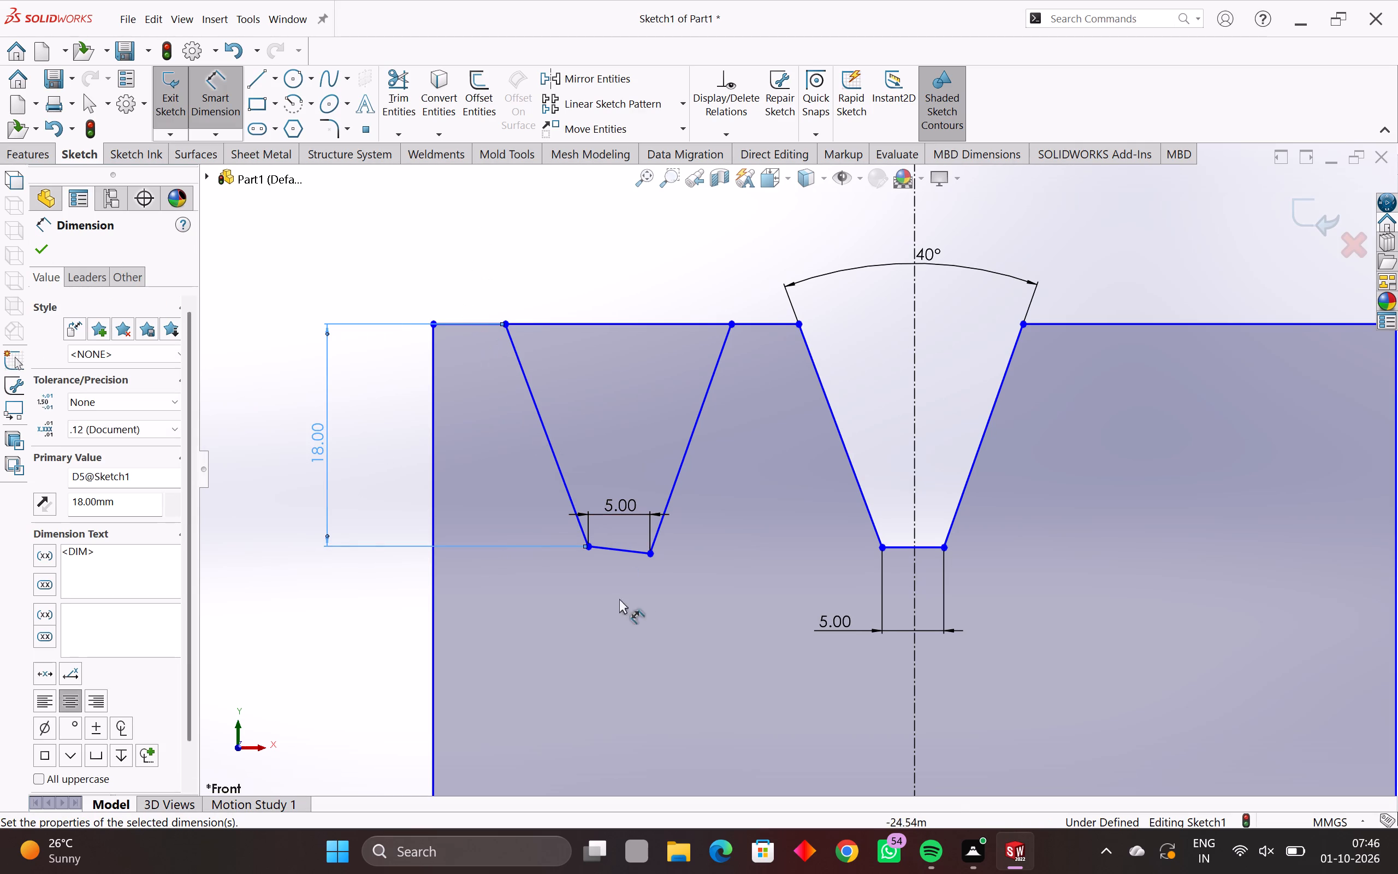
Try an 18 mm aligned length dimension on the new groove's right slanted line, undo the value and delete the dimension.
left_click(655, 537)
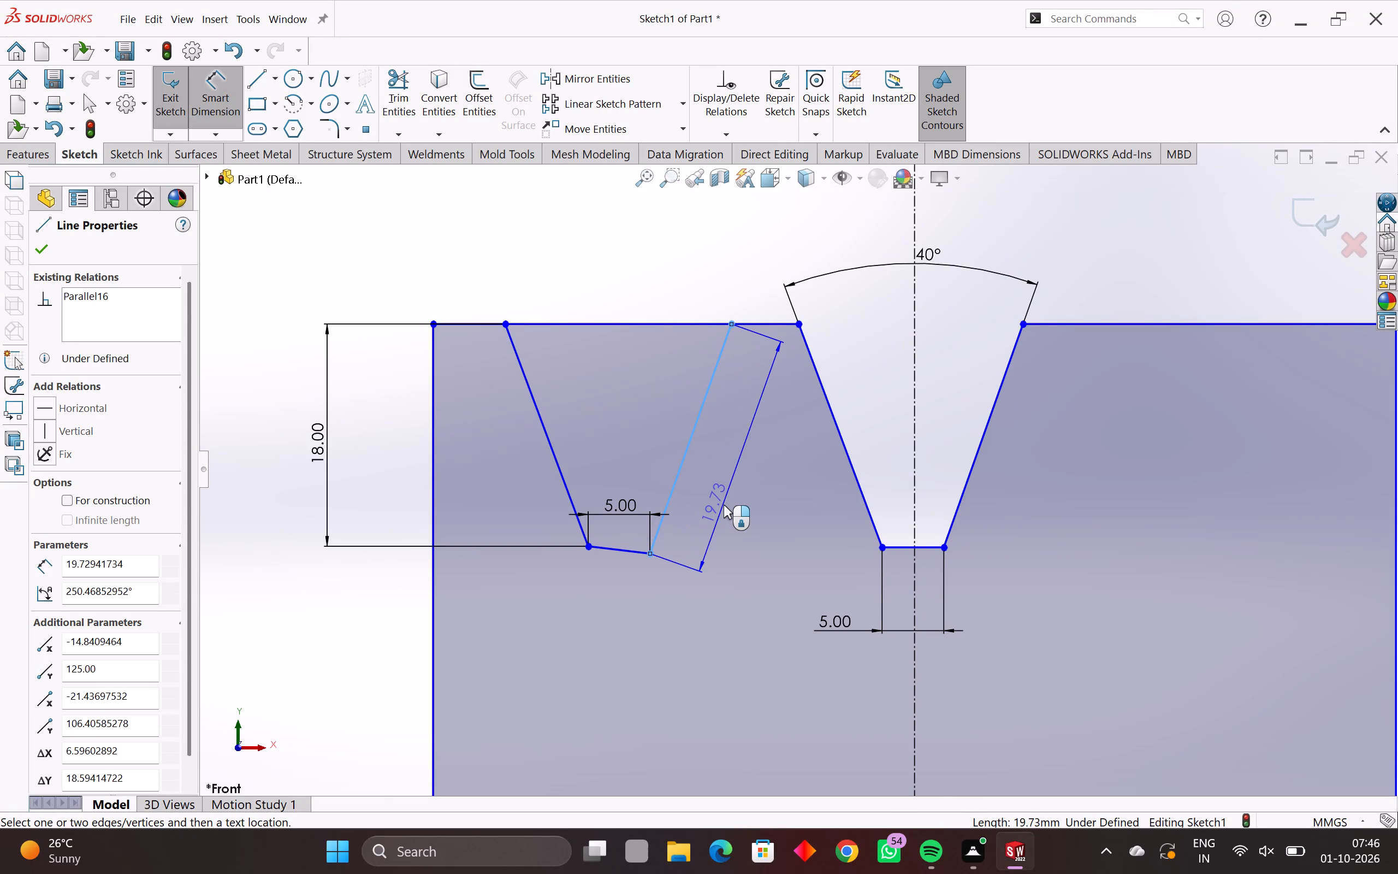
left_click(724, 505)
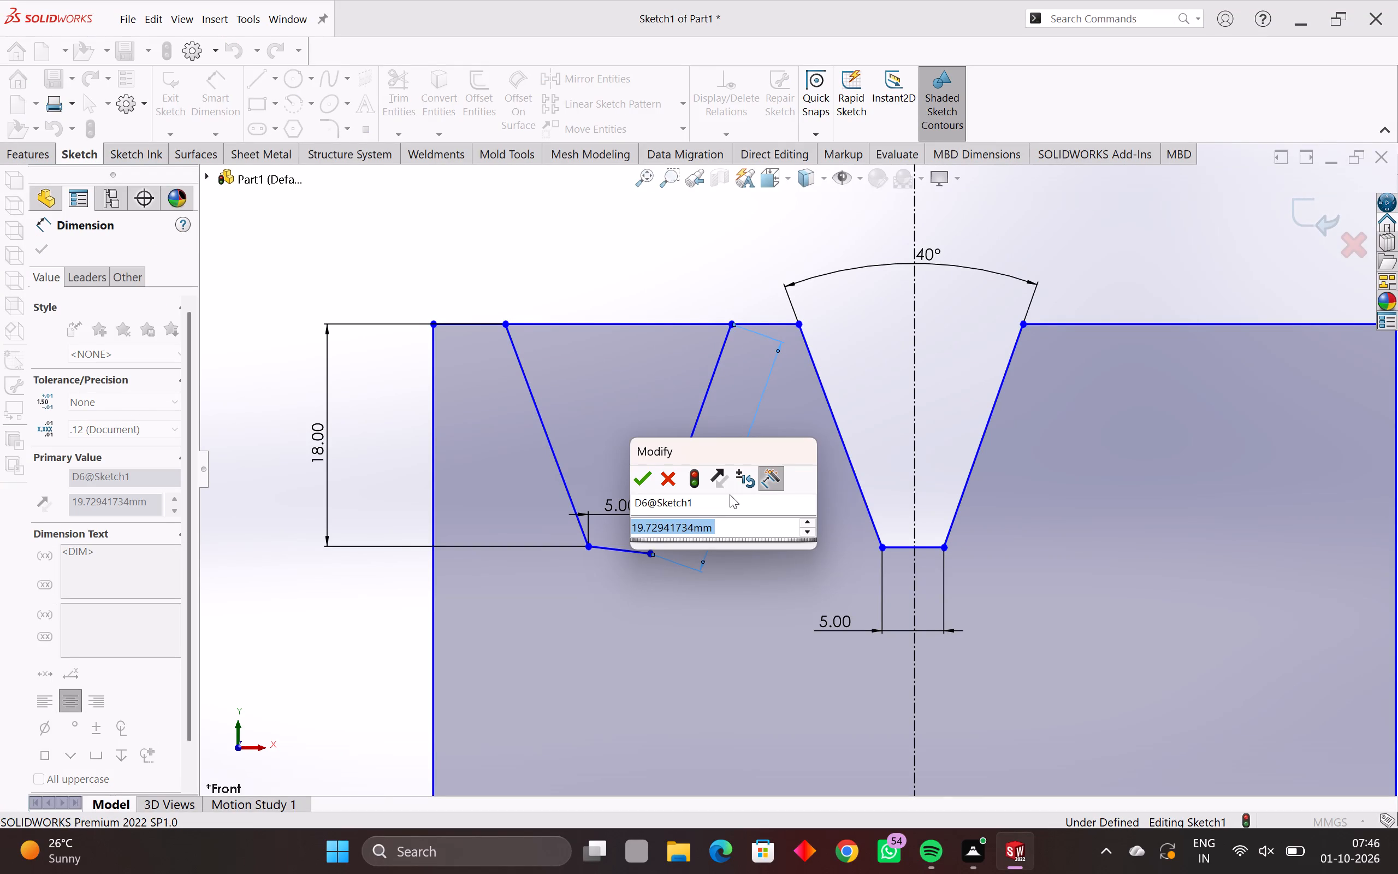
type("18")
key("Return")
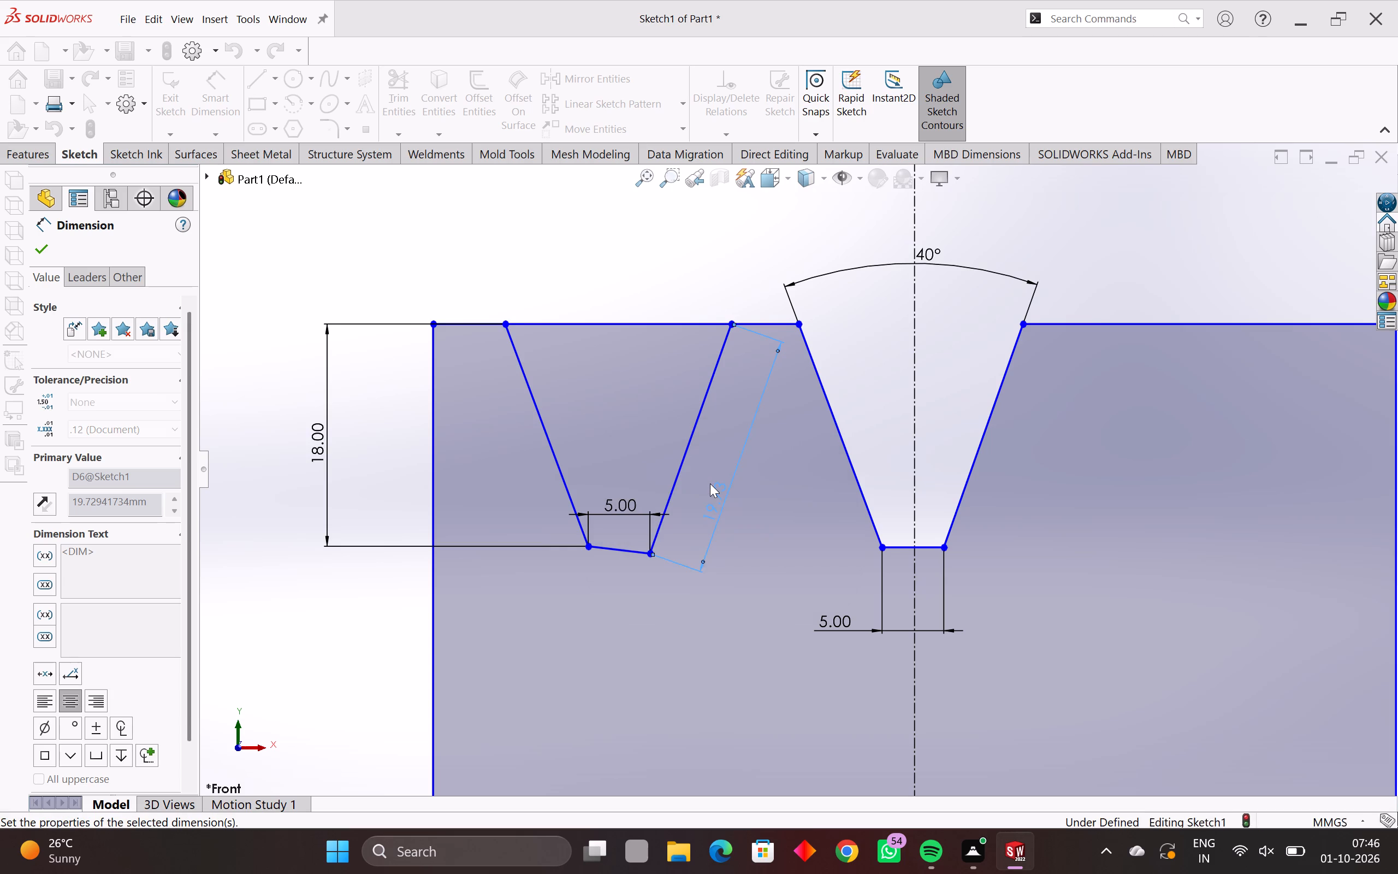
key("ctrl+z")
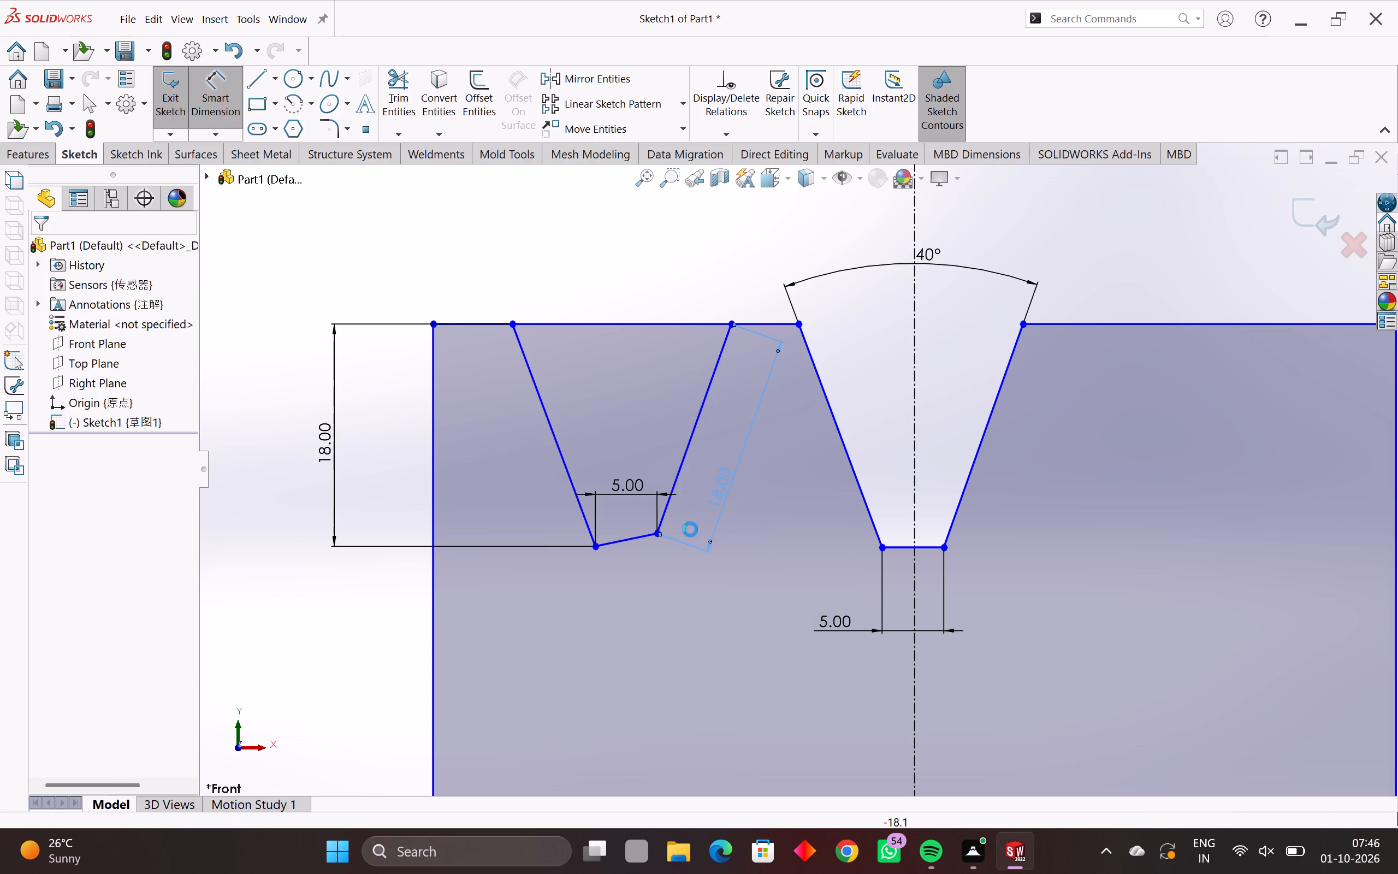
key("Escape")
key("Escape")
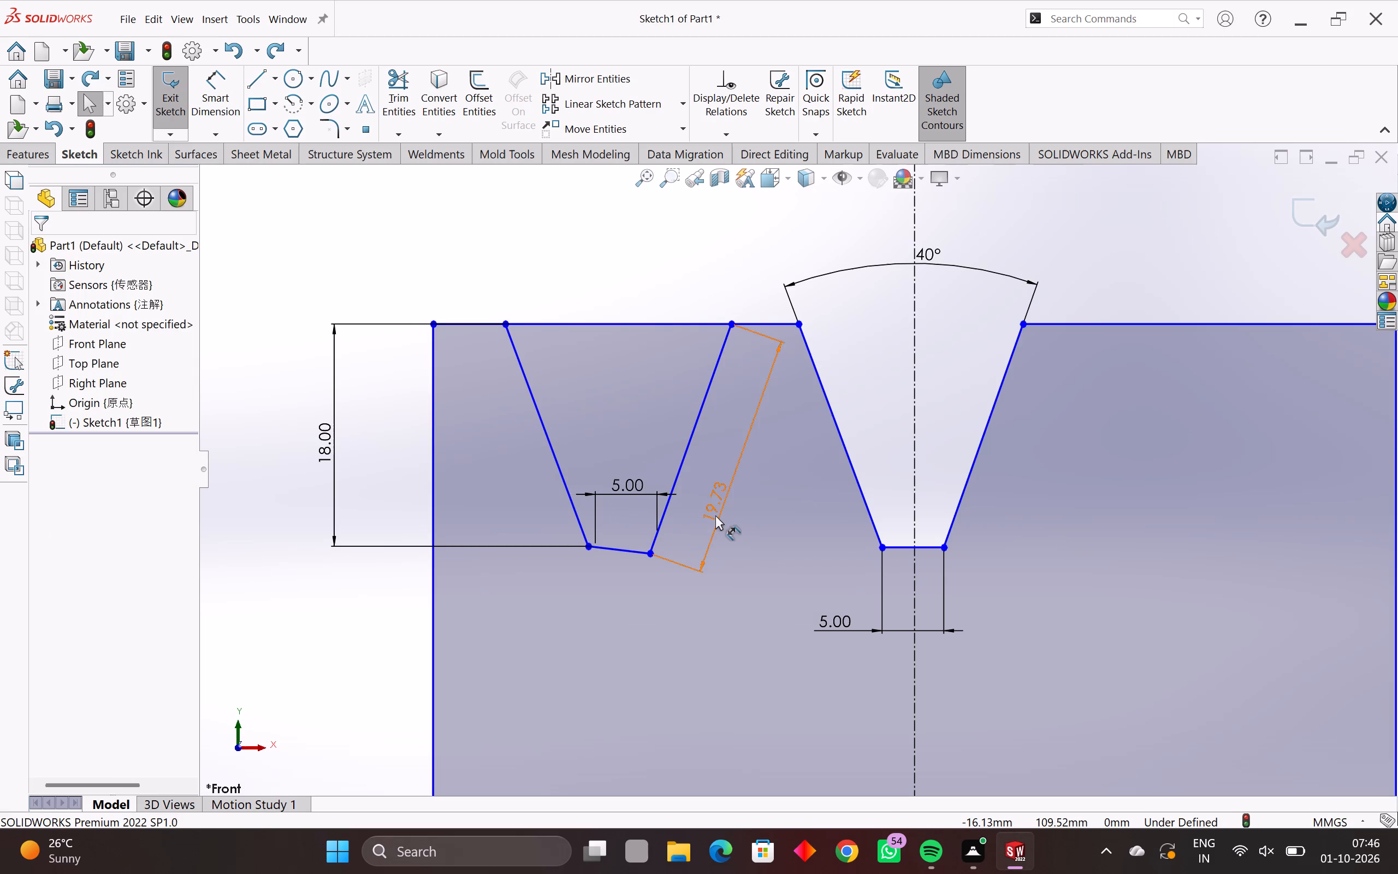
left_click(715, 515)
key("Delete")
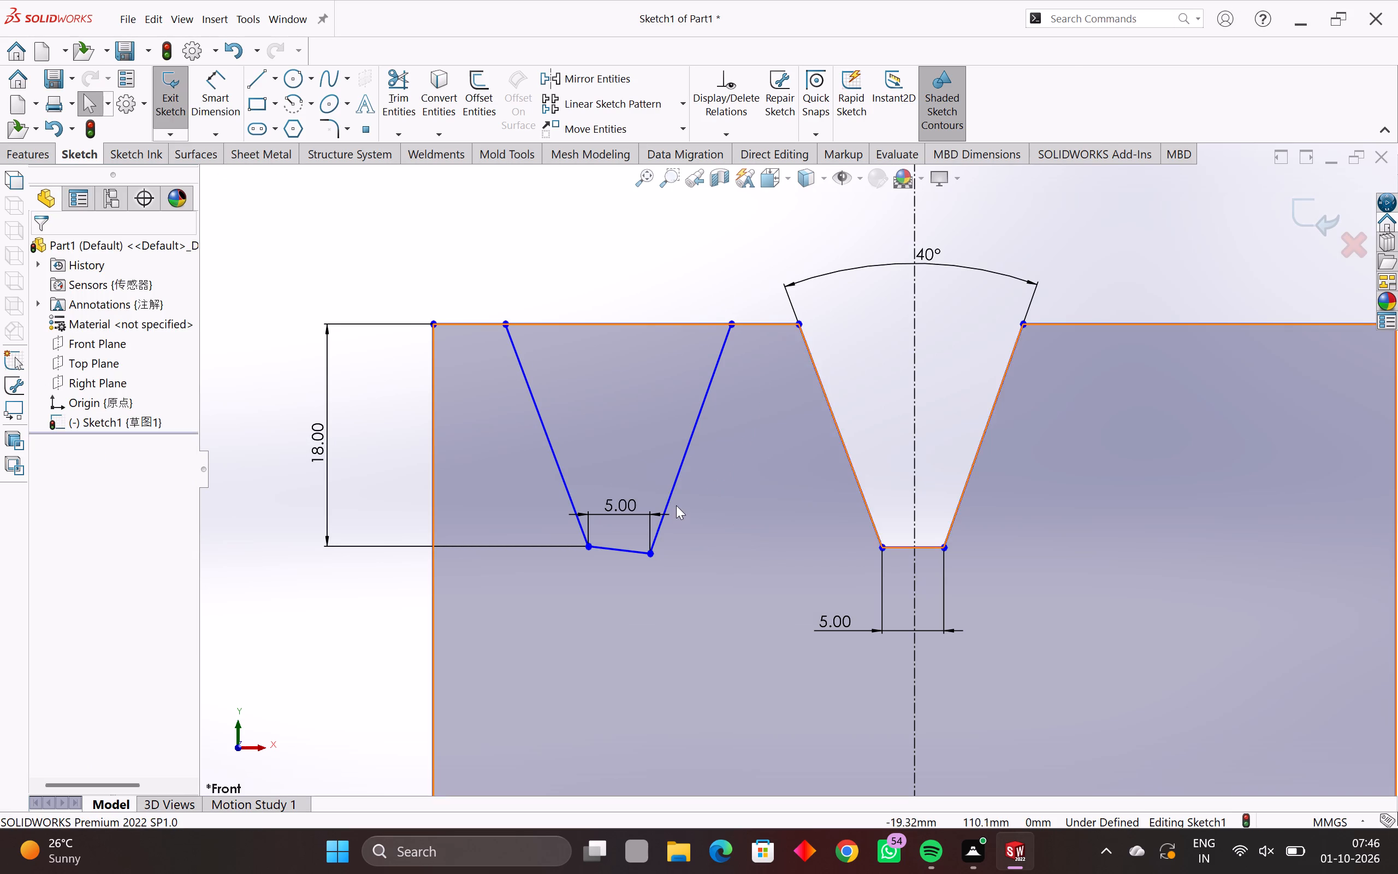
Dimension the vertical height of the new groove's right slanted line as 18 mm.
left_click(232, 83)
left_click(689, 447)
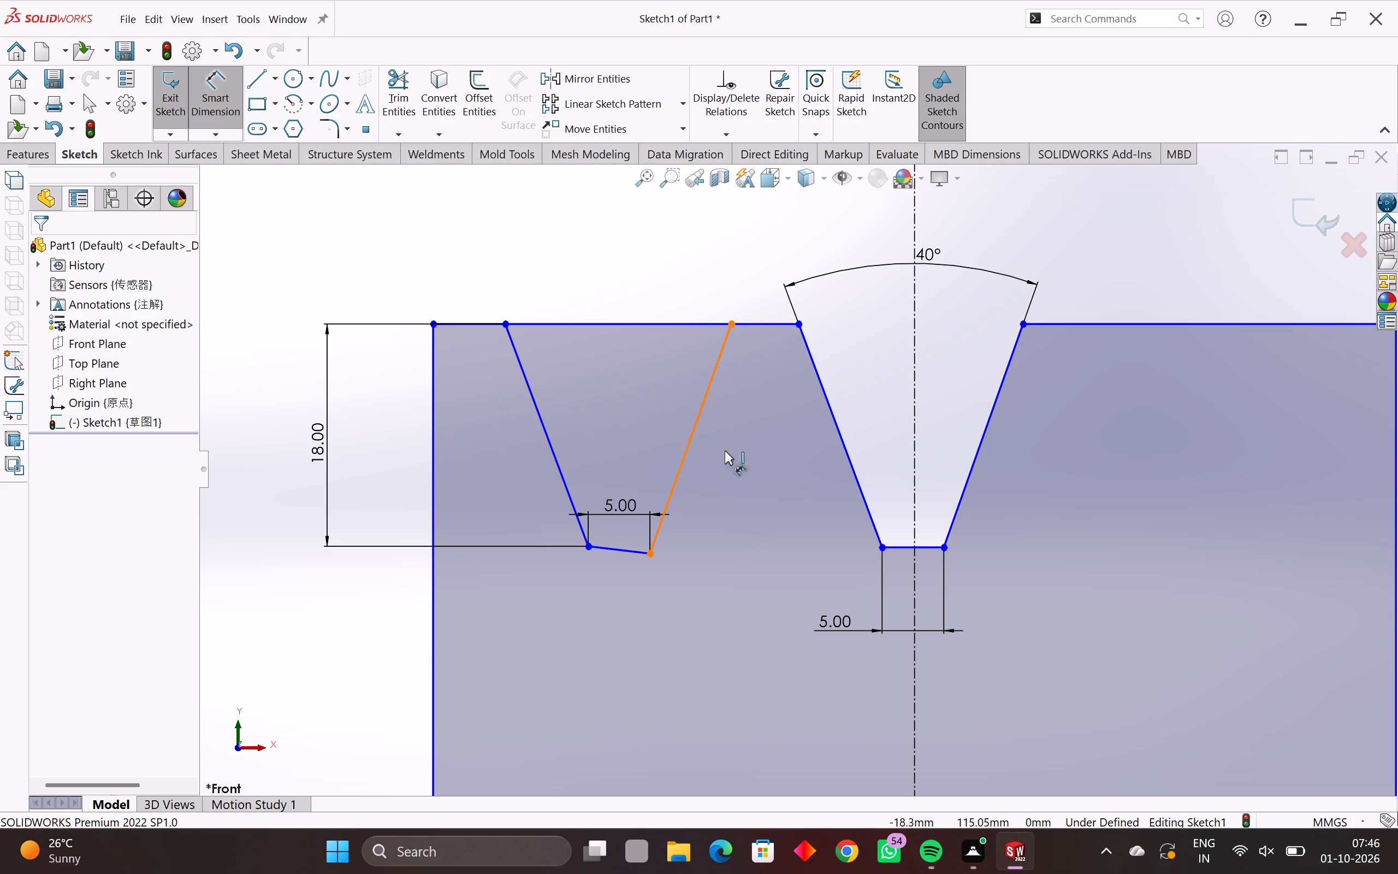
left_click(1069, 434)
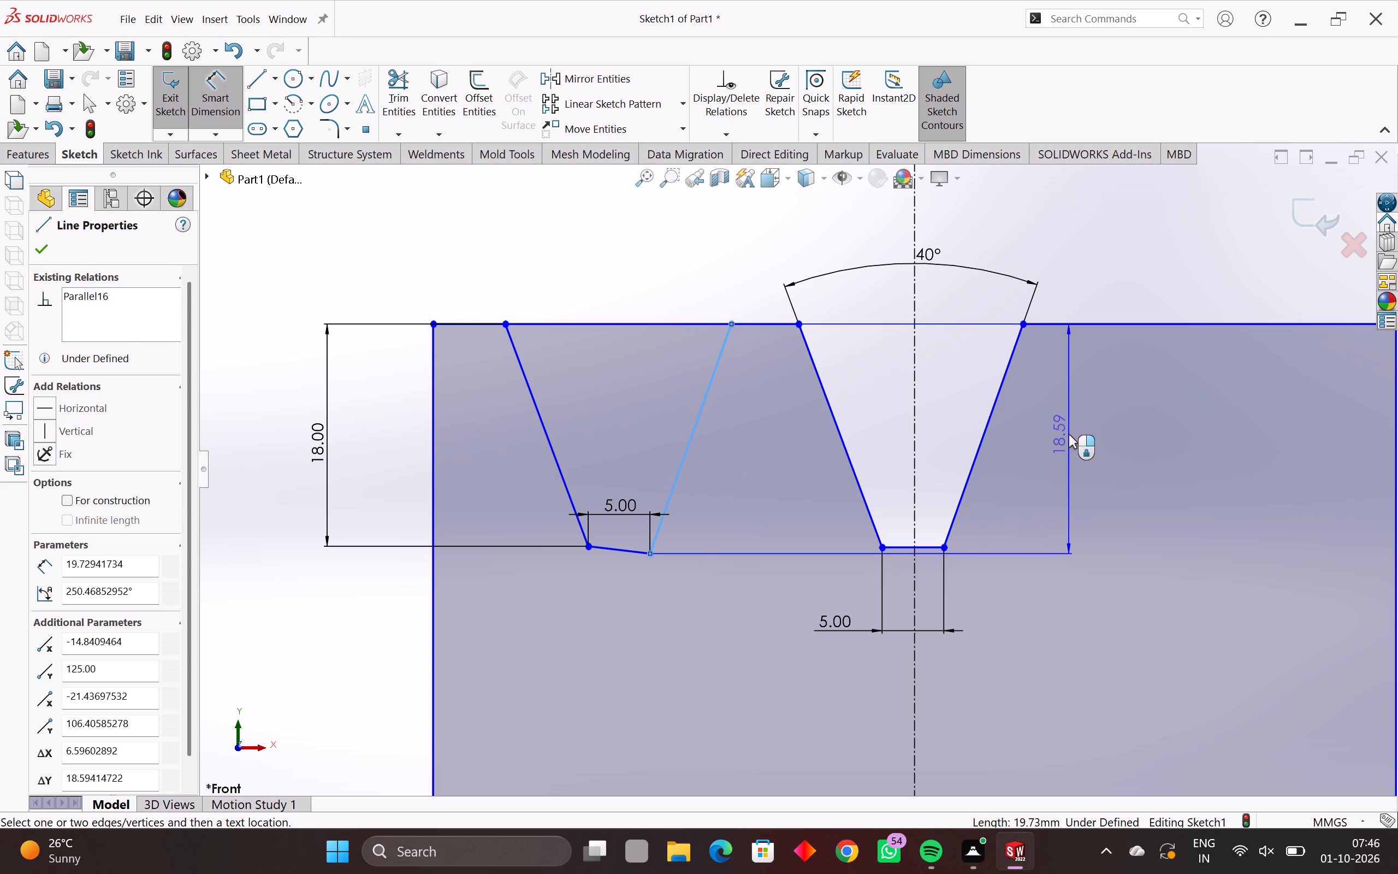
type("18")
key("Return")
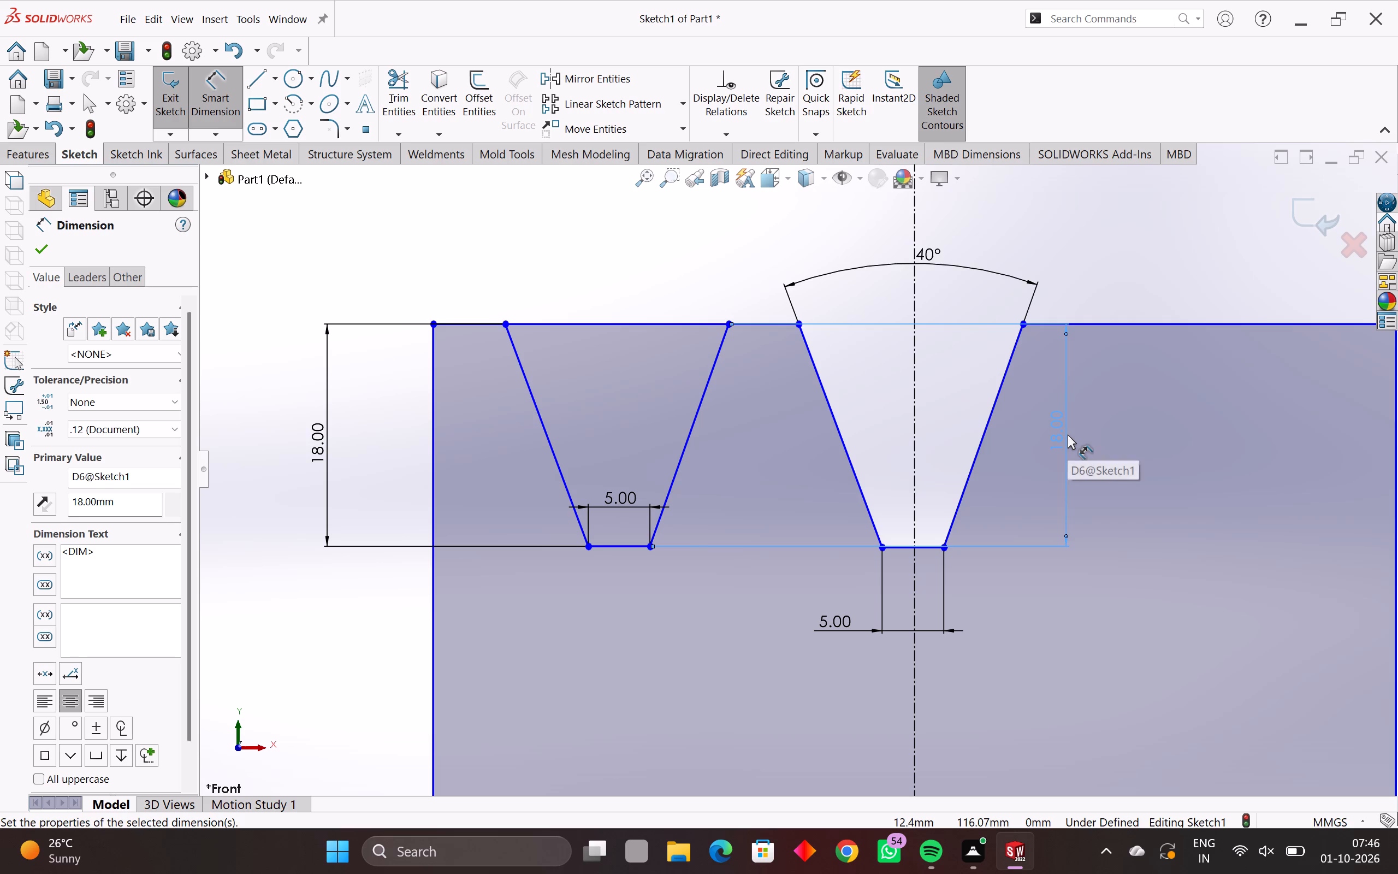
Delete the 18 mm vertical height dimension beside the central groove's right slanted line.
key("Escape")
key("Escape")
key("Escape")
key("Escape")
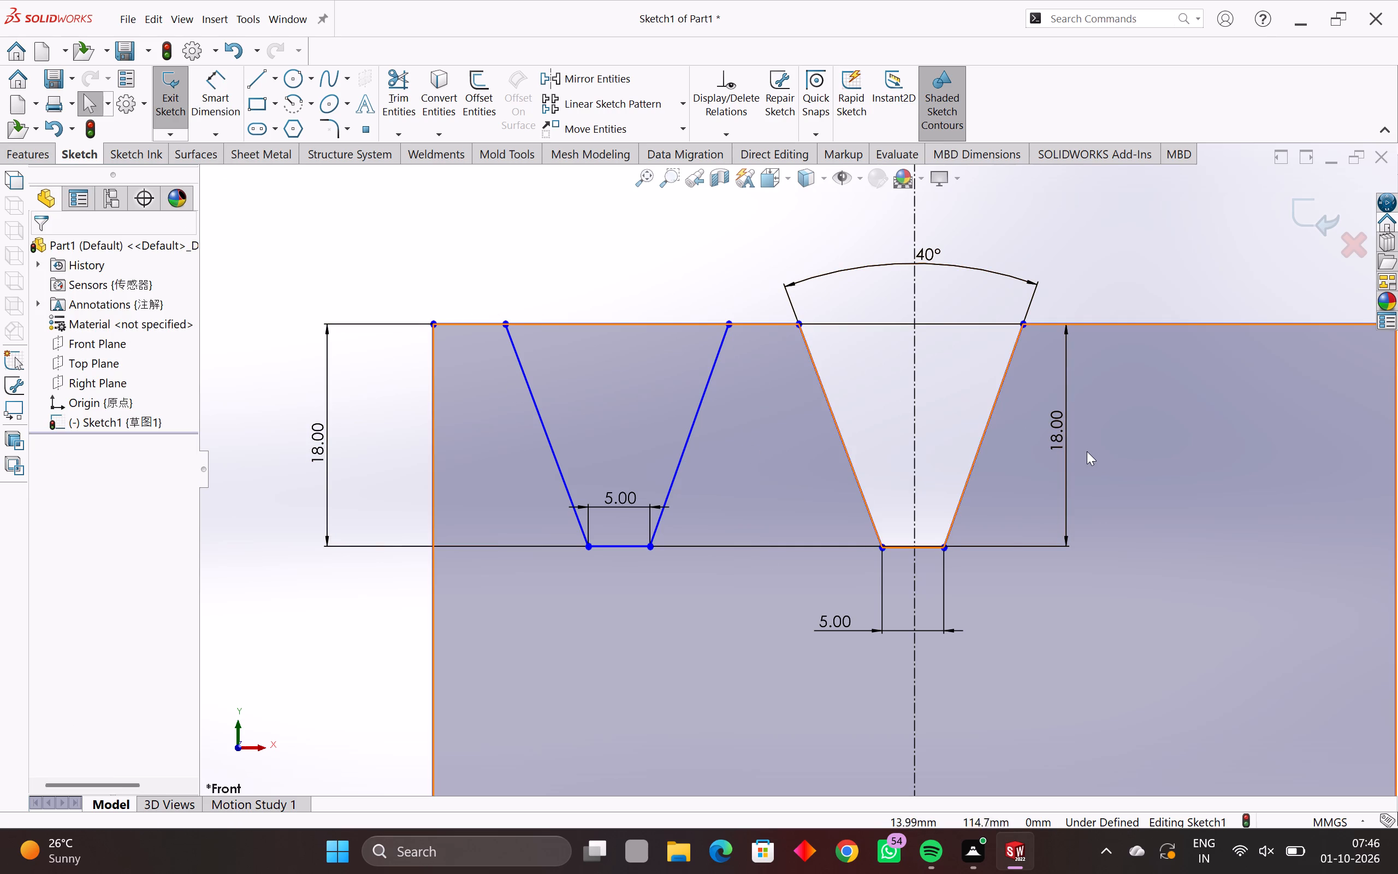
left_click(1059, 438)
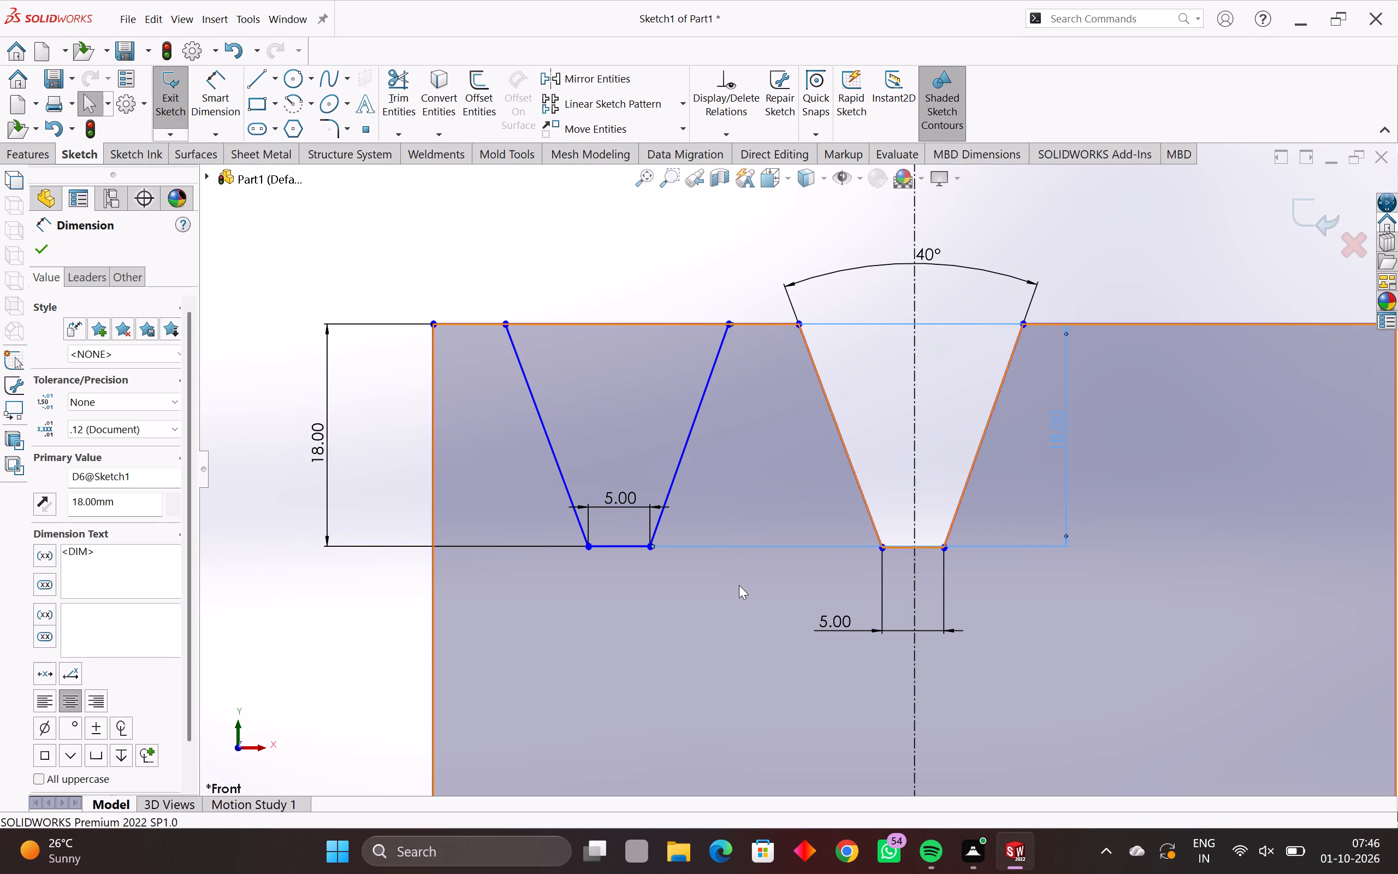
key("Delete")
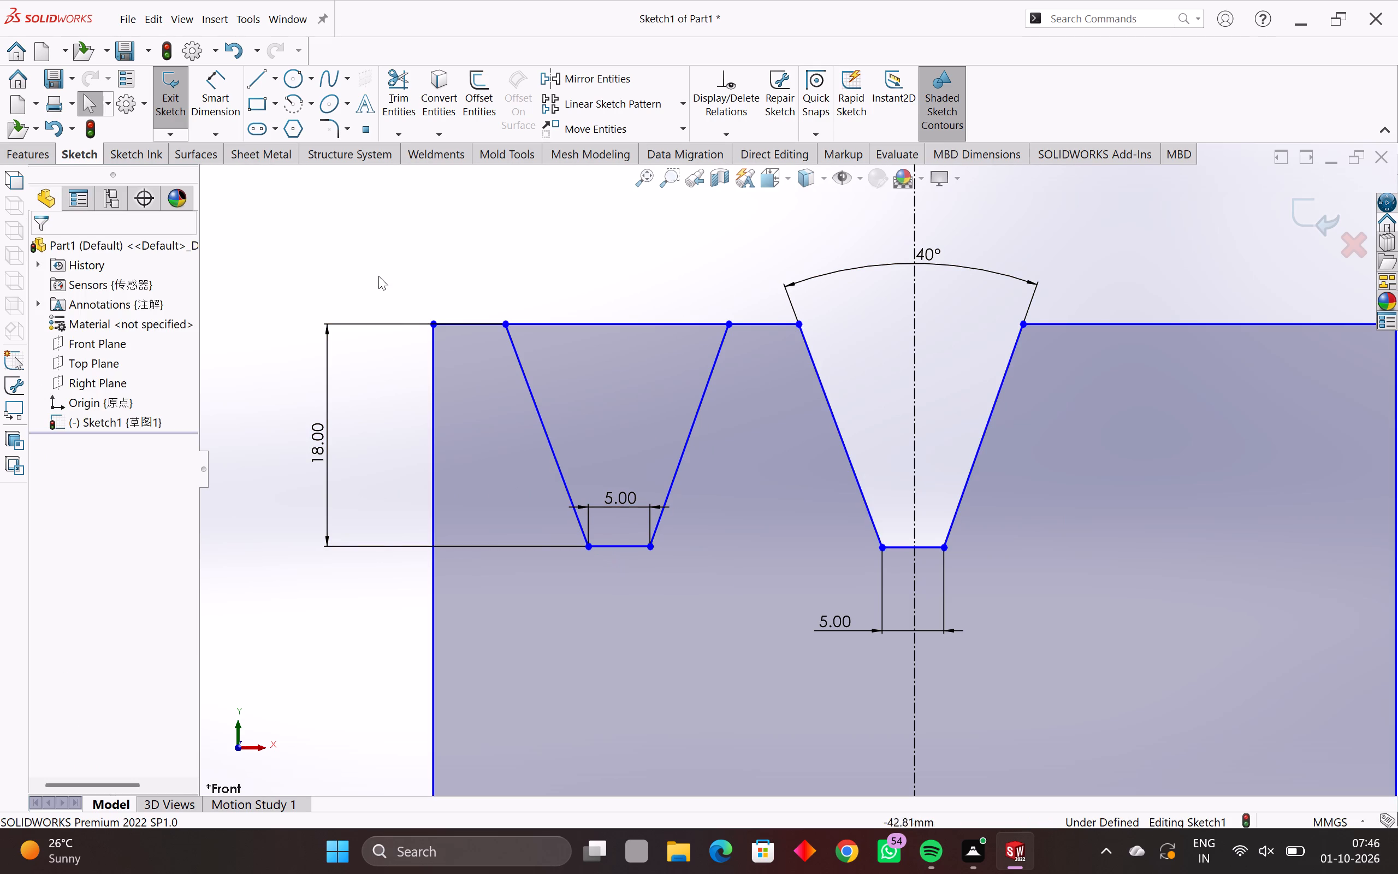
Dimension the horizontal distance between the profile's top-left corner and the left groove's upper-left endpoint as 5 mm.
left_click(221, 83)
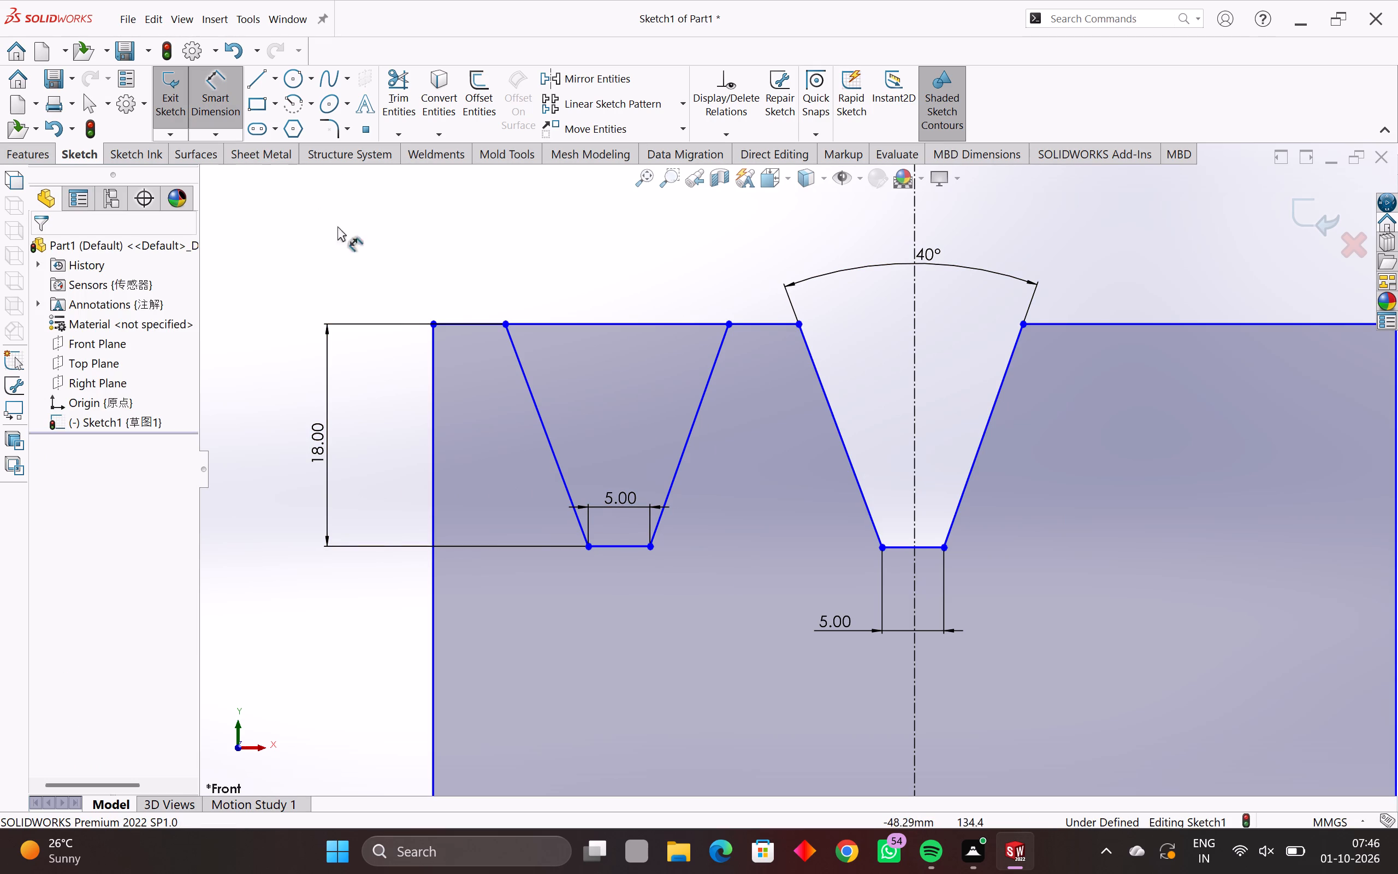
left_click(434, 324)
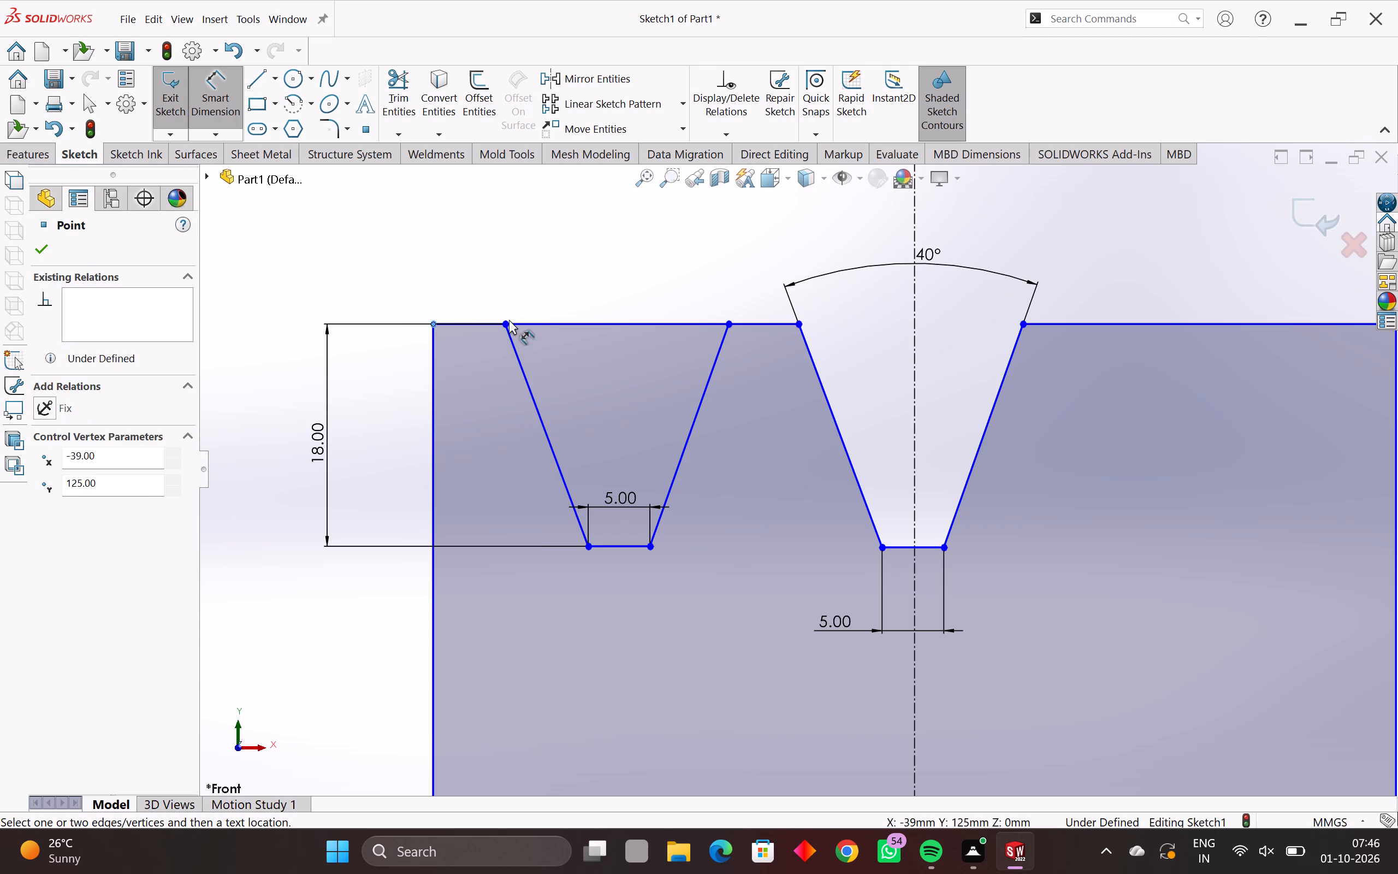
left_click(503, 322)
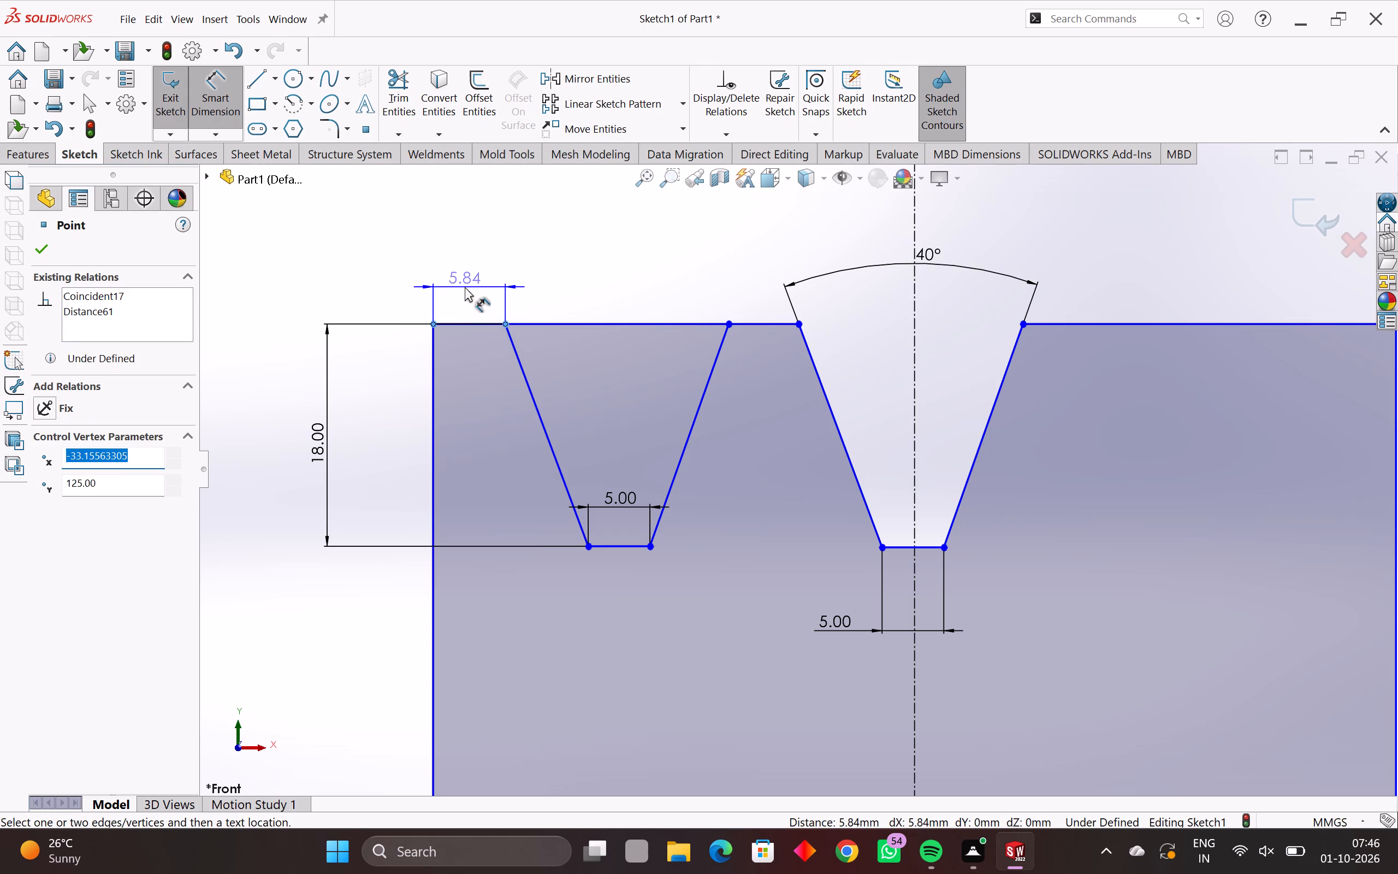
left_click(465, 286)
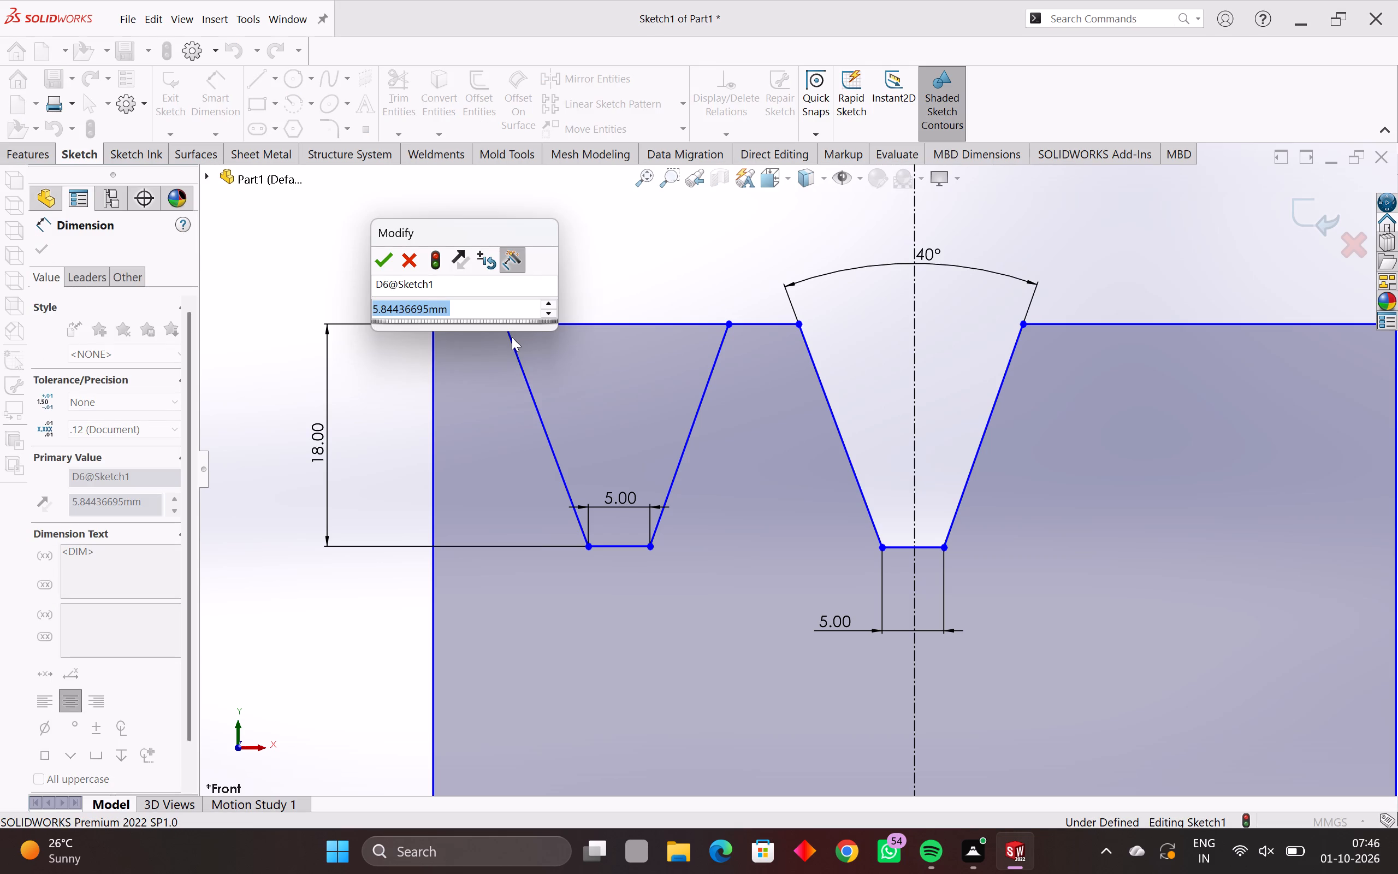
key("5")
key("Return")
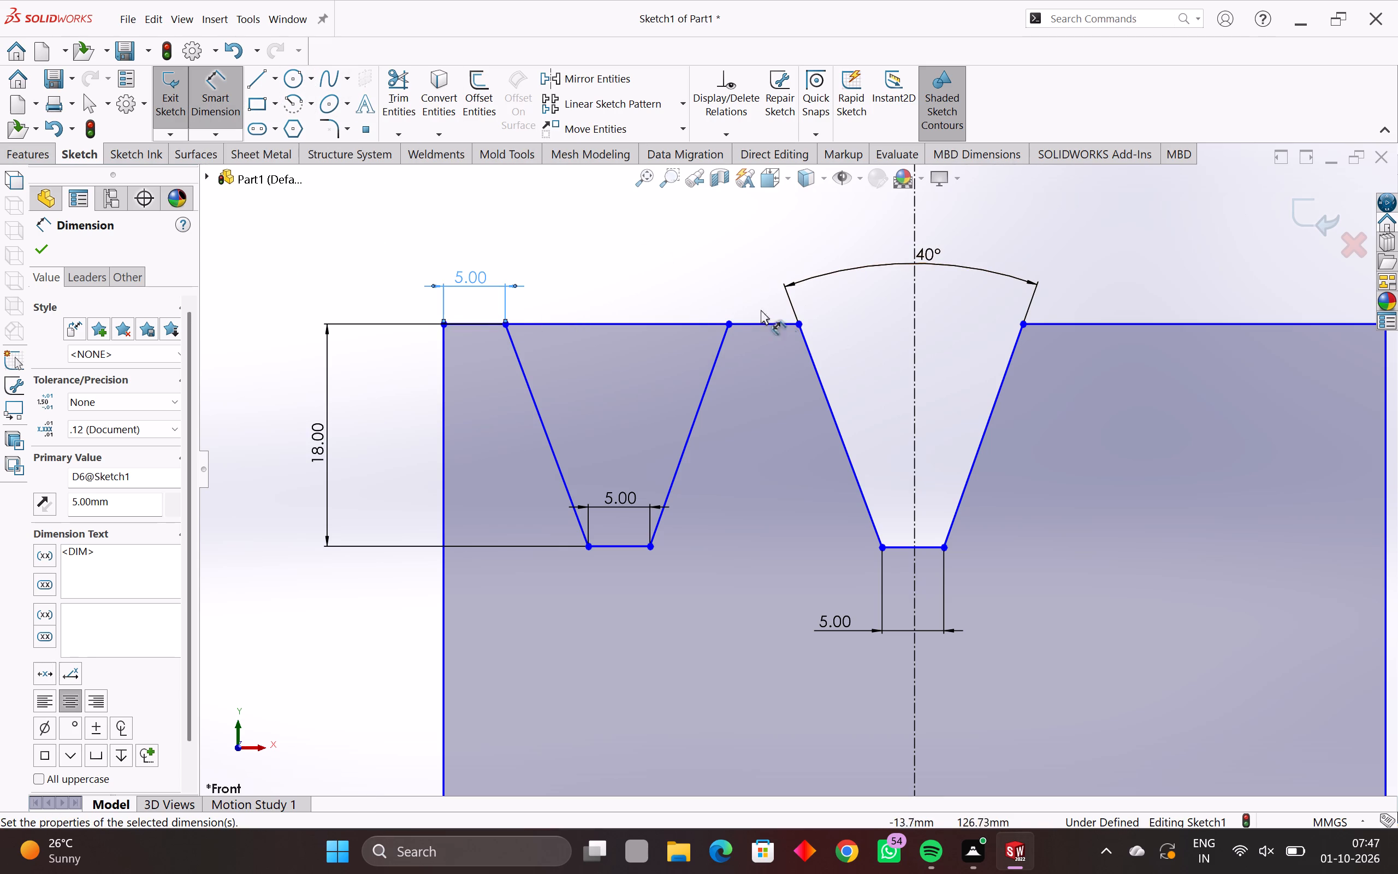
Dimension the horizontal gap between the top endpoints of the left groove and the central groove as 5 mm.
left_click(800, 323)
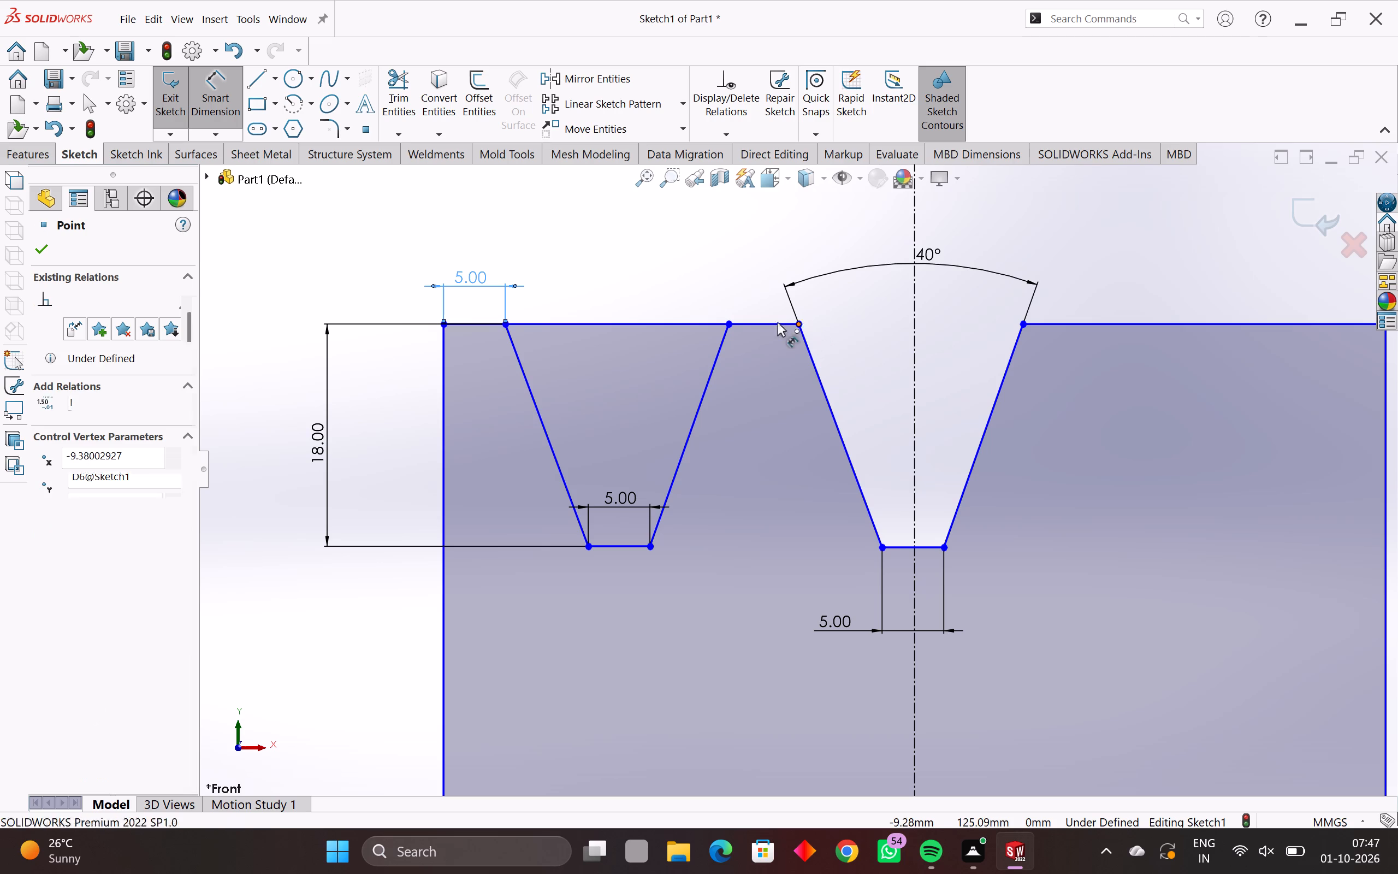
left_click(727, 322)
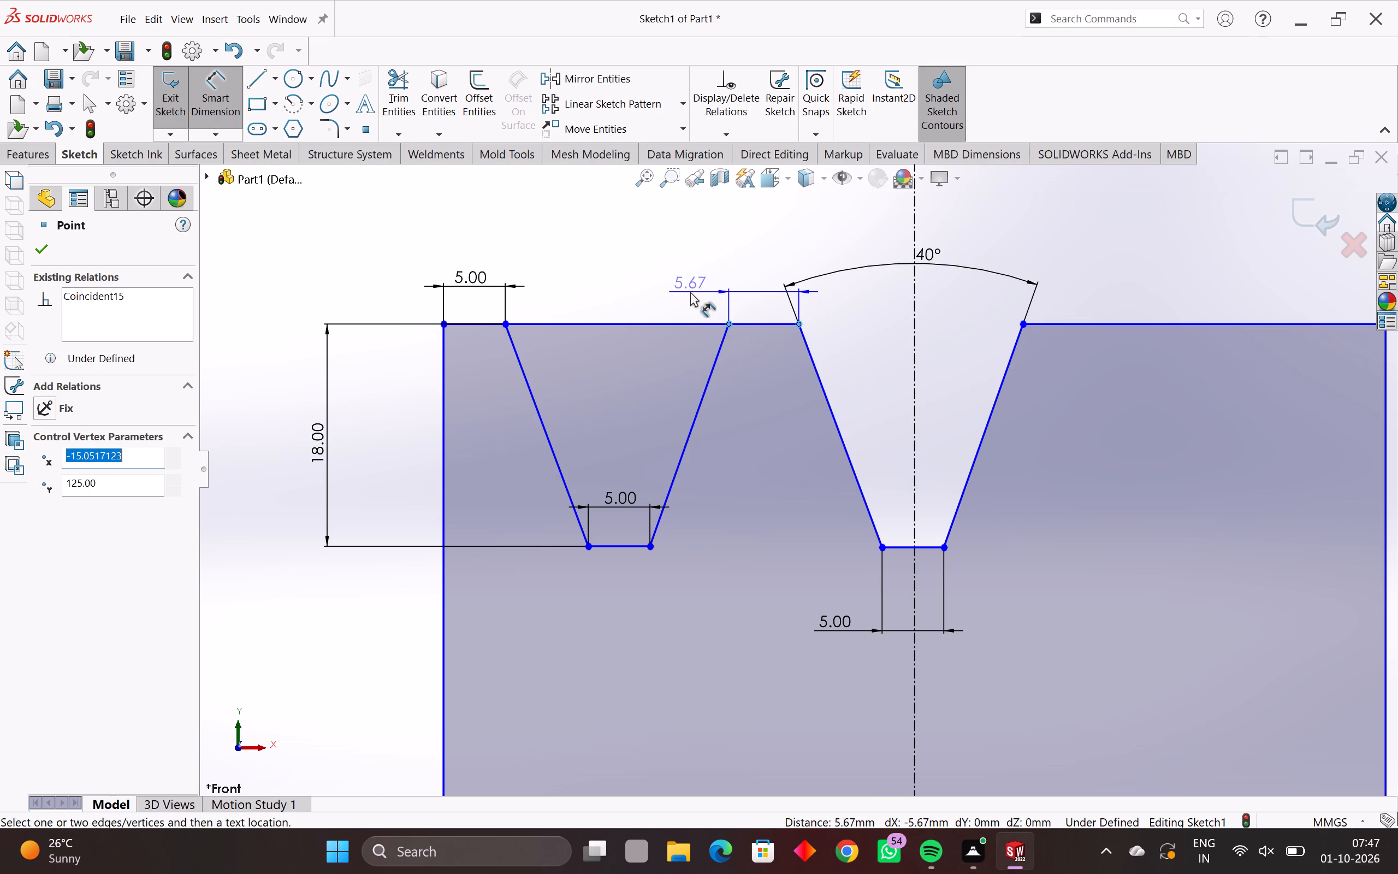
left_click(690, 292)
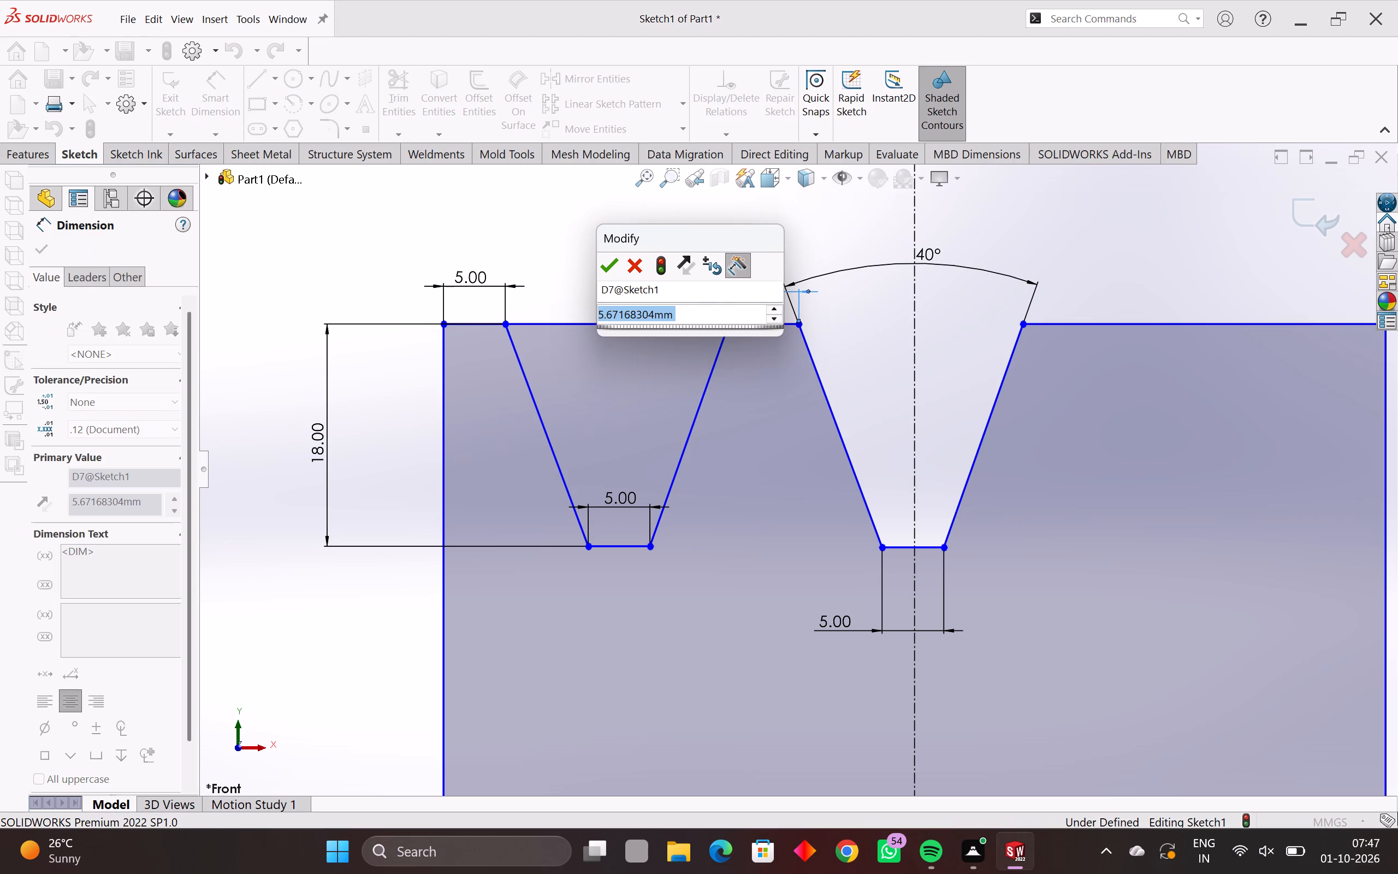
key("5")
key("Return")
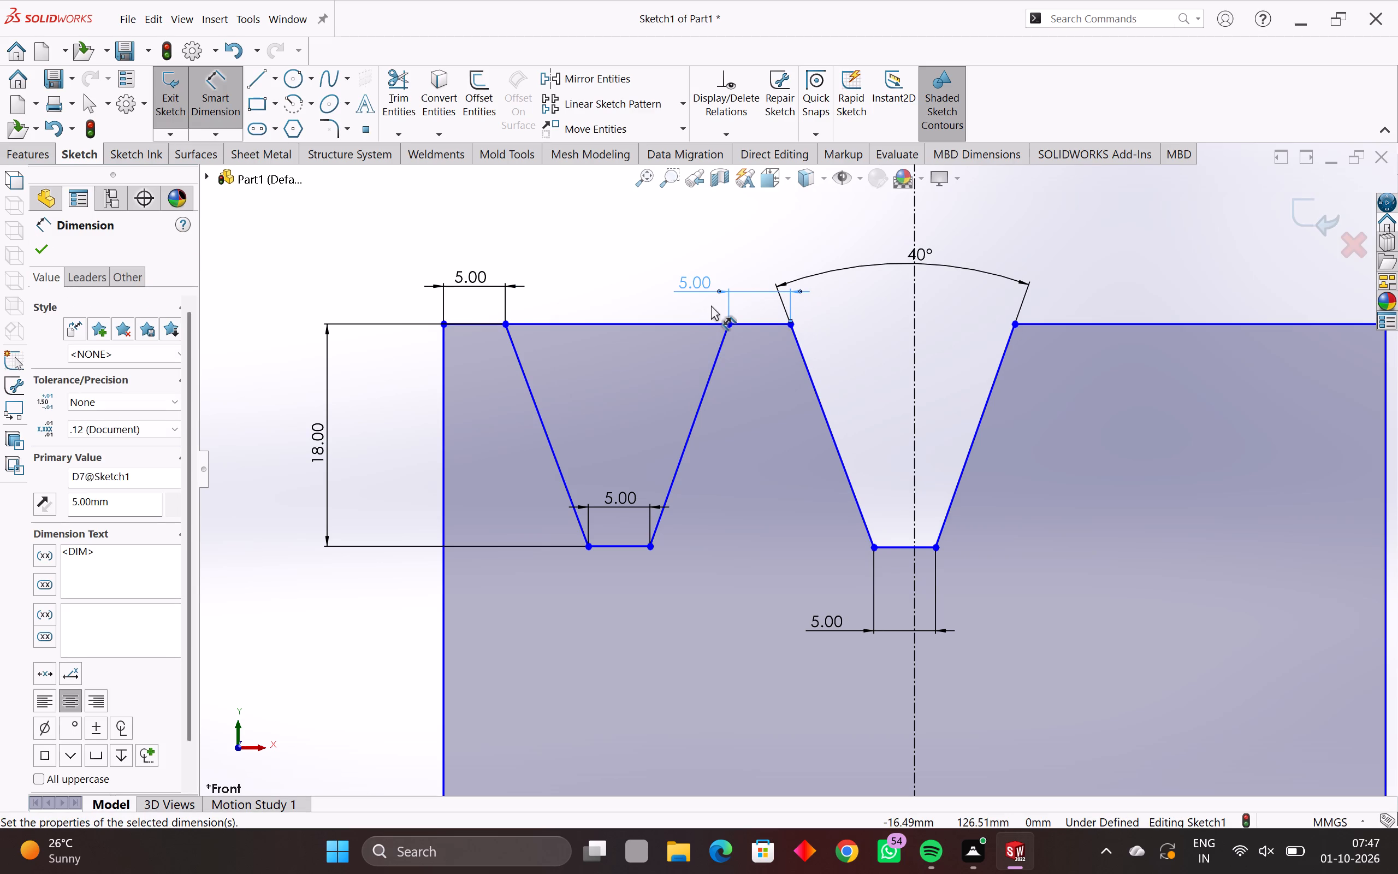
key("Escape")
key("Escape")
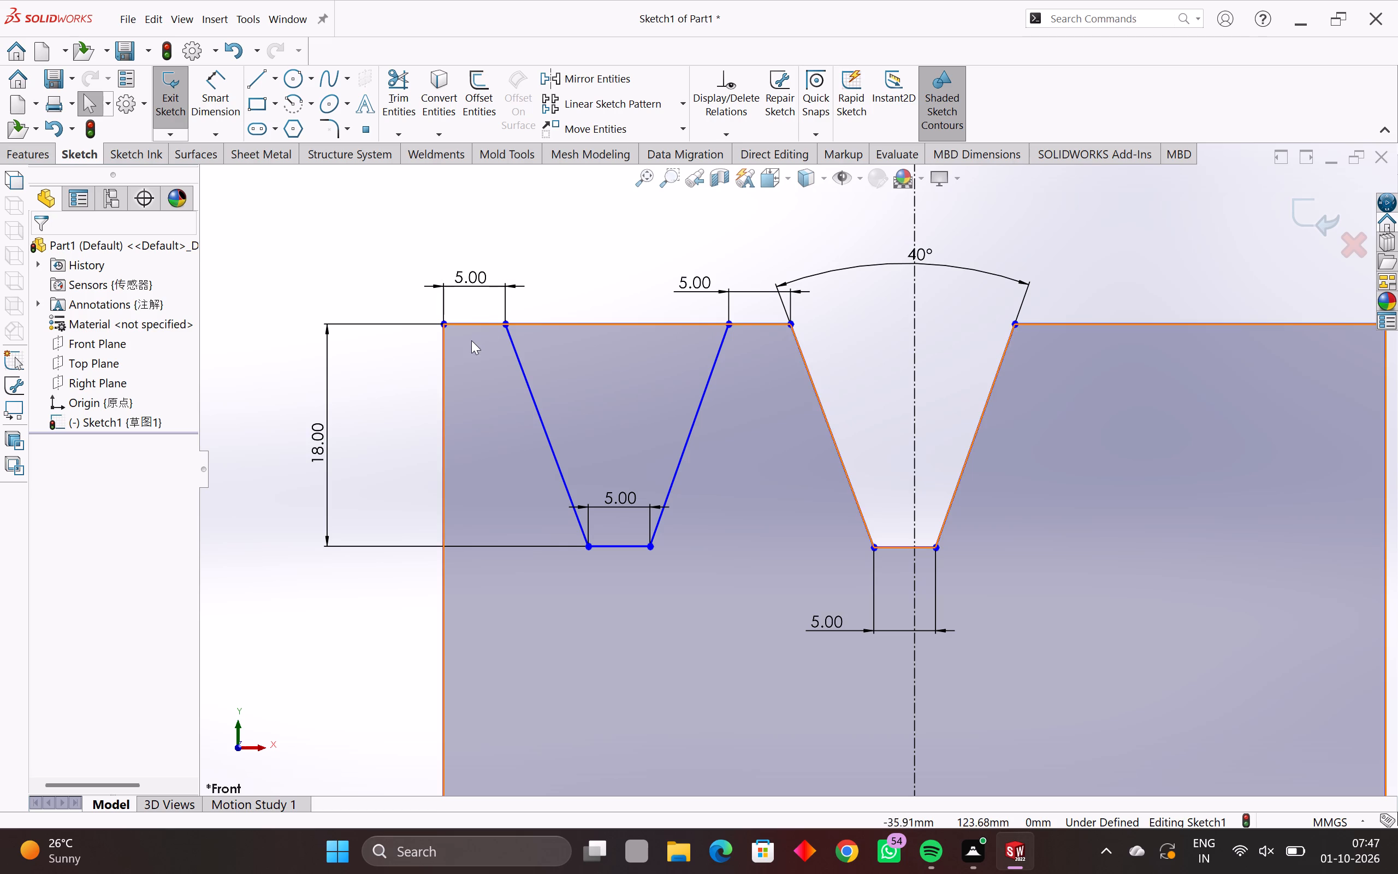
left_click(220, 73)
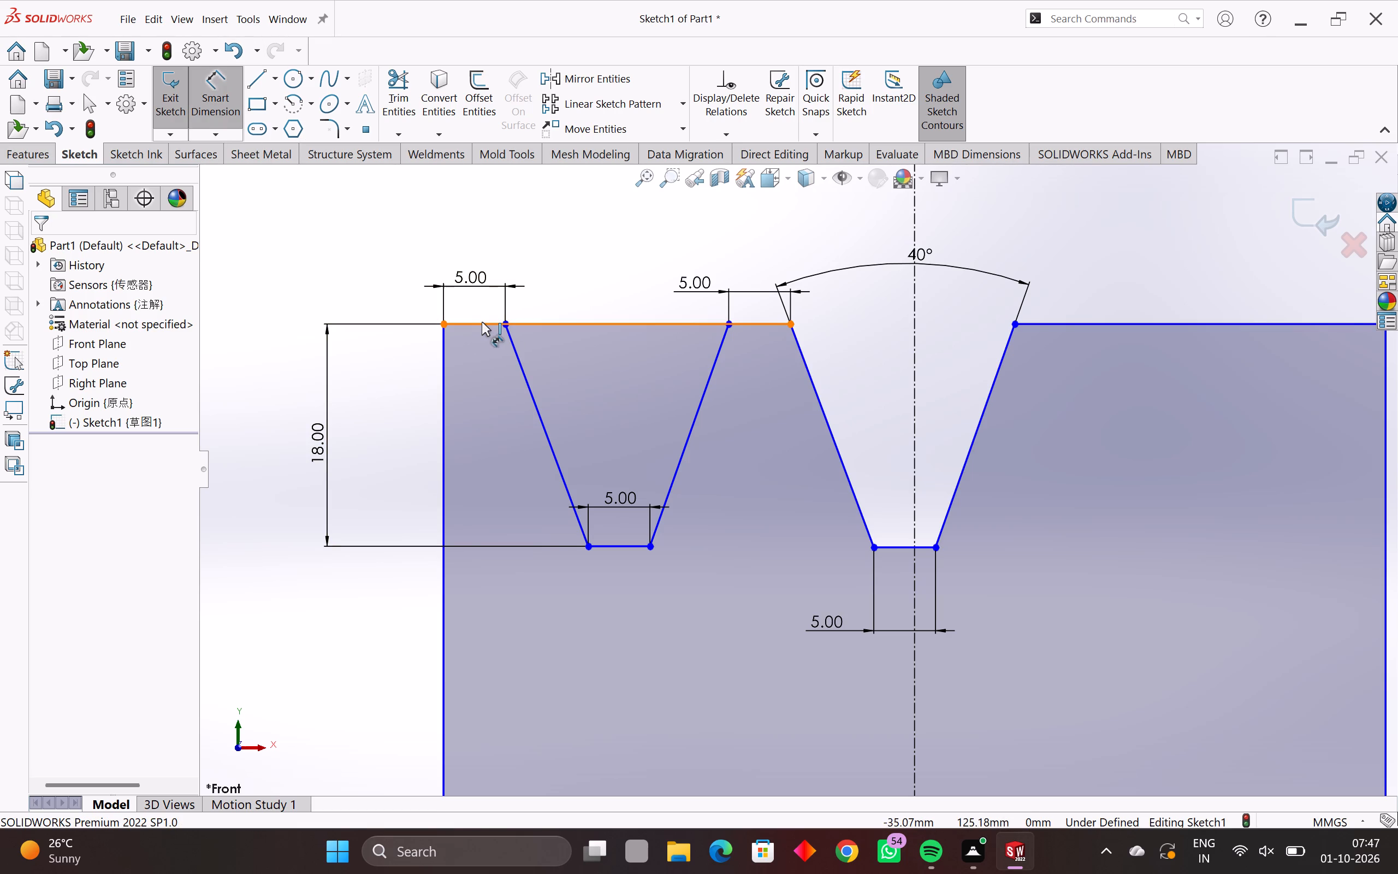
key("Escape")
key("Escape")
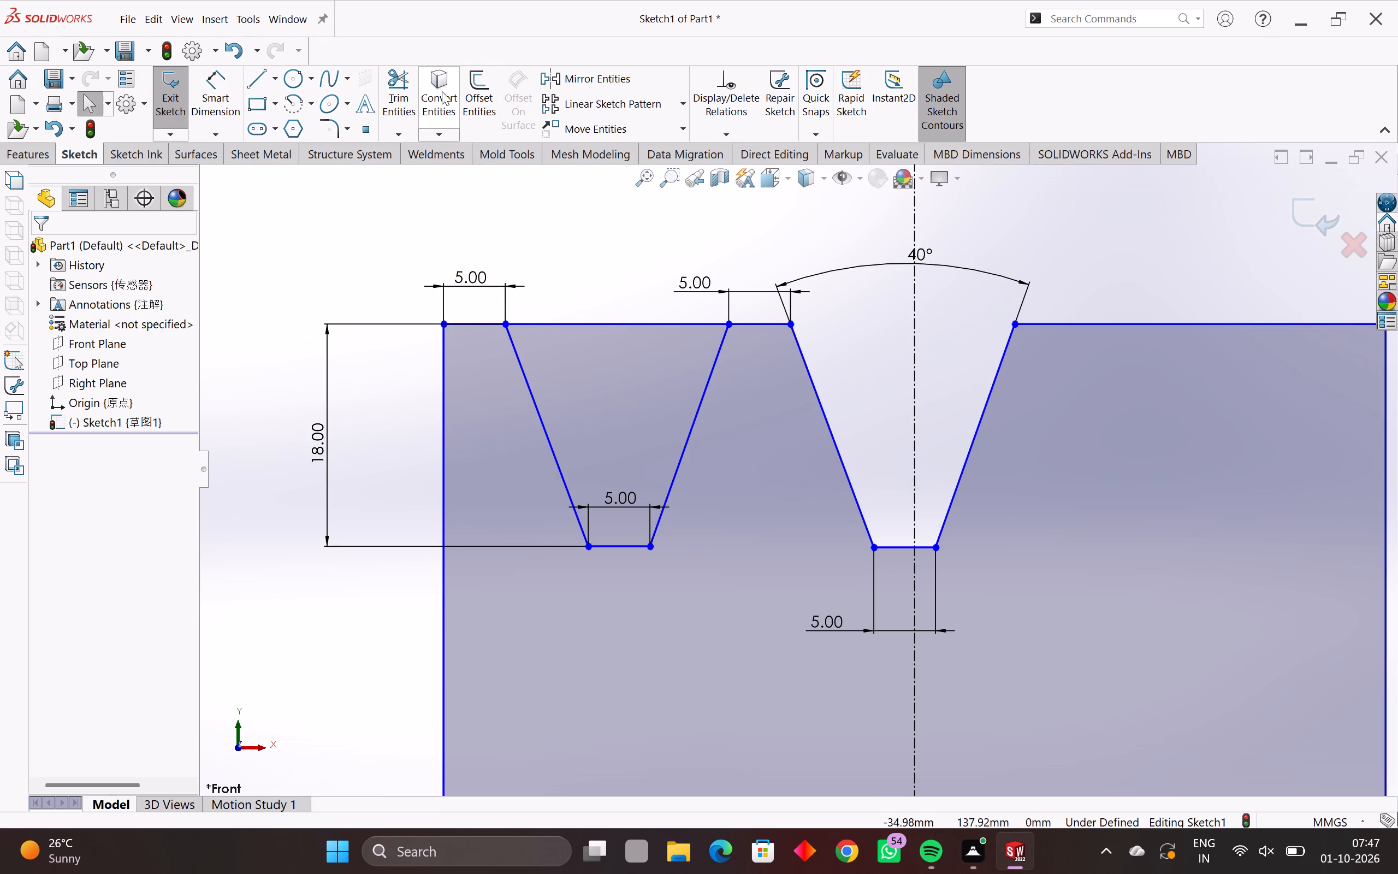
Trim the segment of the profile's top edge that spans the left groove's opening.
left_click(406, 76)
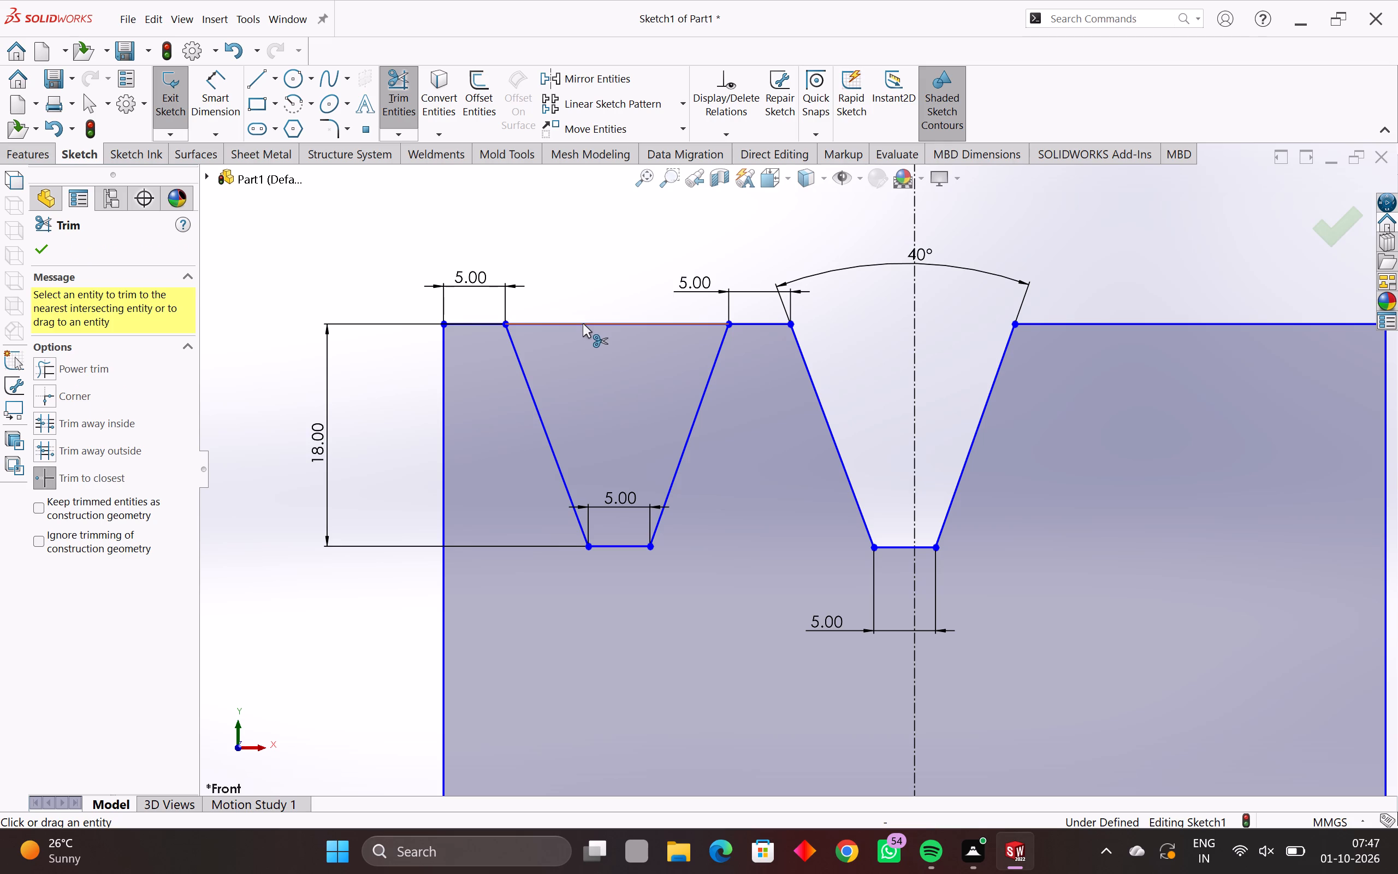
left_click(578, 325)
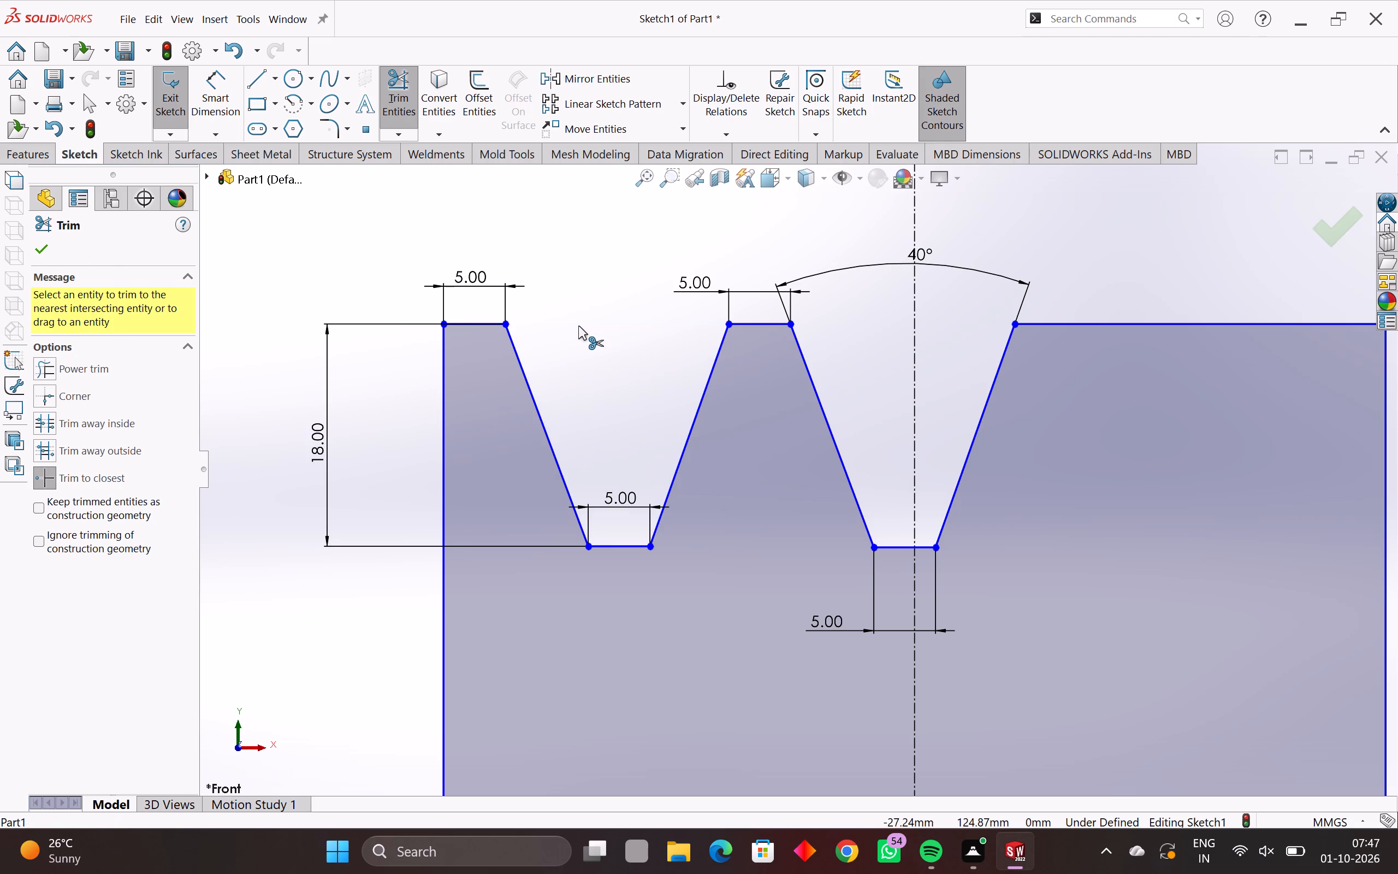
key("Escape")
key("Escape")
key("Escape")
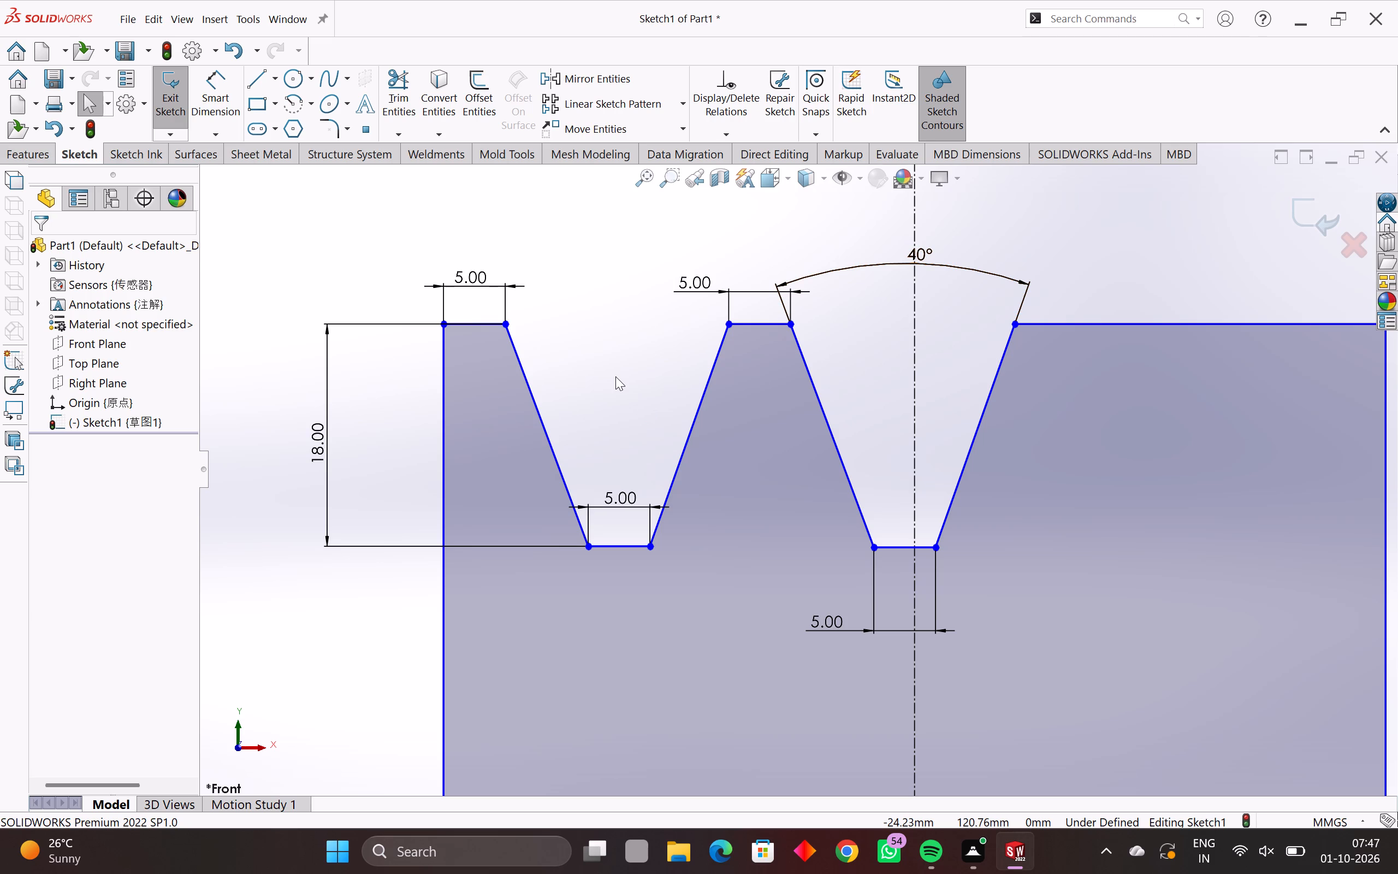
key("Escape")
key("Escape")
key("Escape")
key("Escape")
key("Escape")
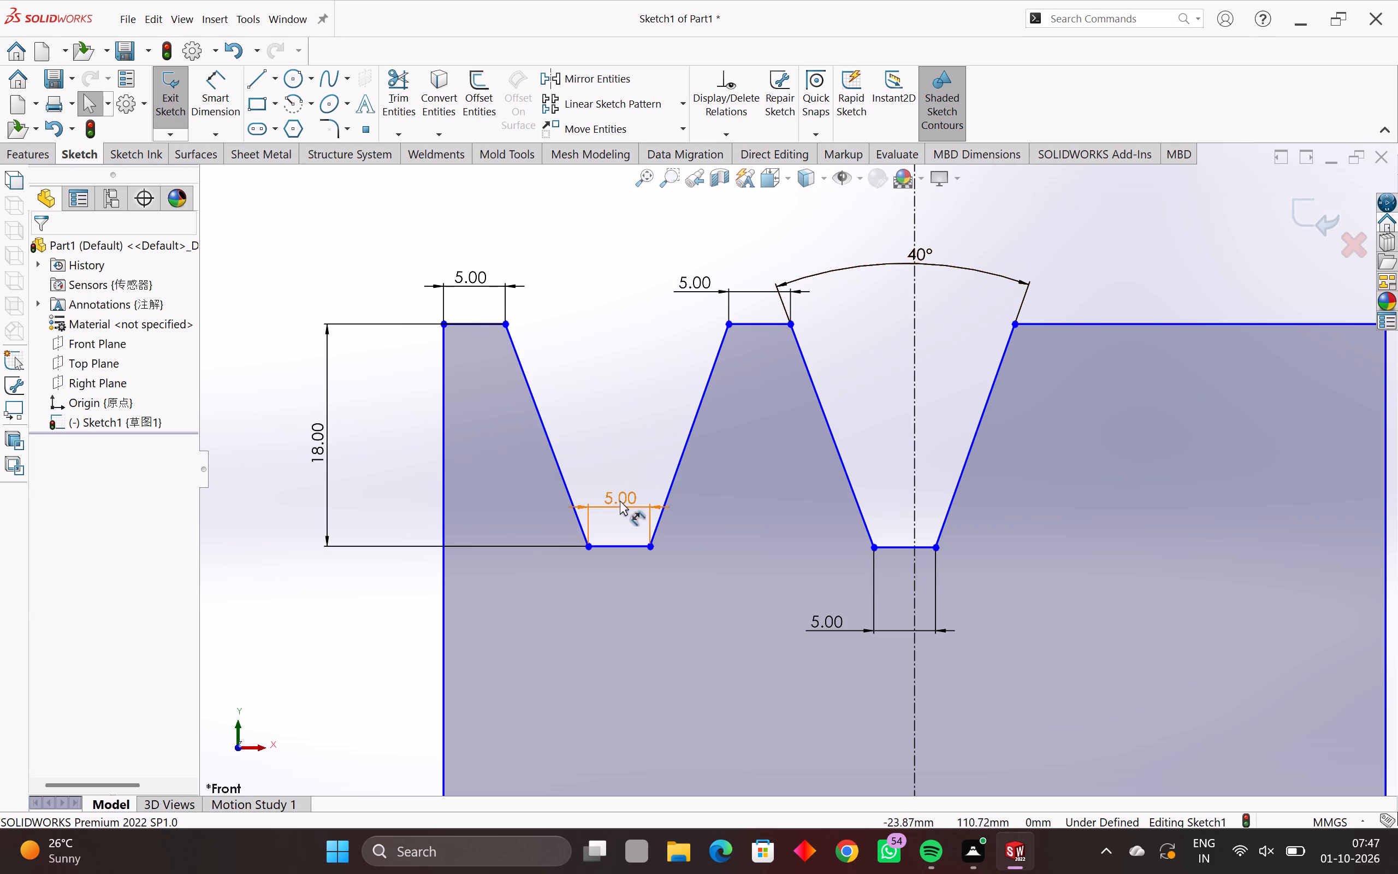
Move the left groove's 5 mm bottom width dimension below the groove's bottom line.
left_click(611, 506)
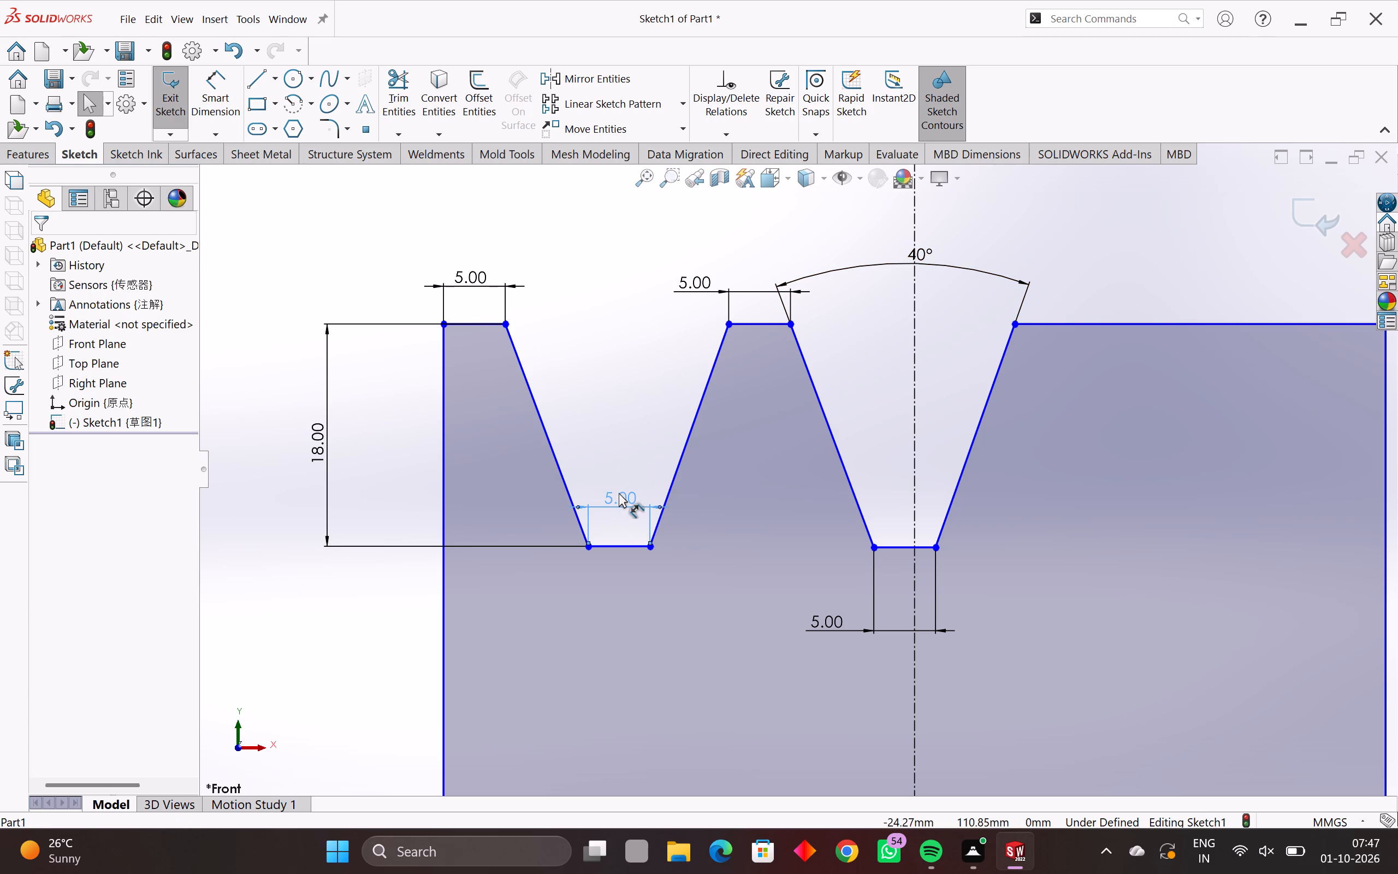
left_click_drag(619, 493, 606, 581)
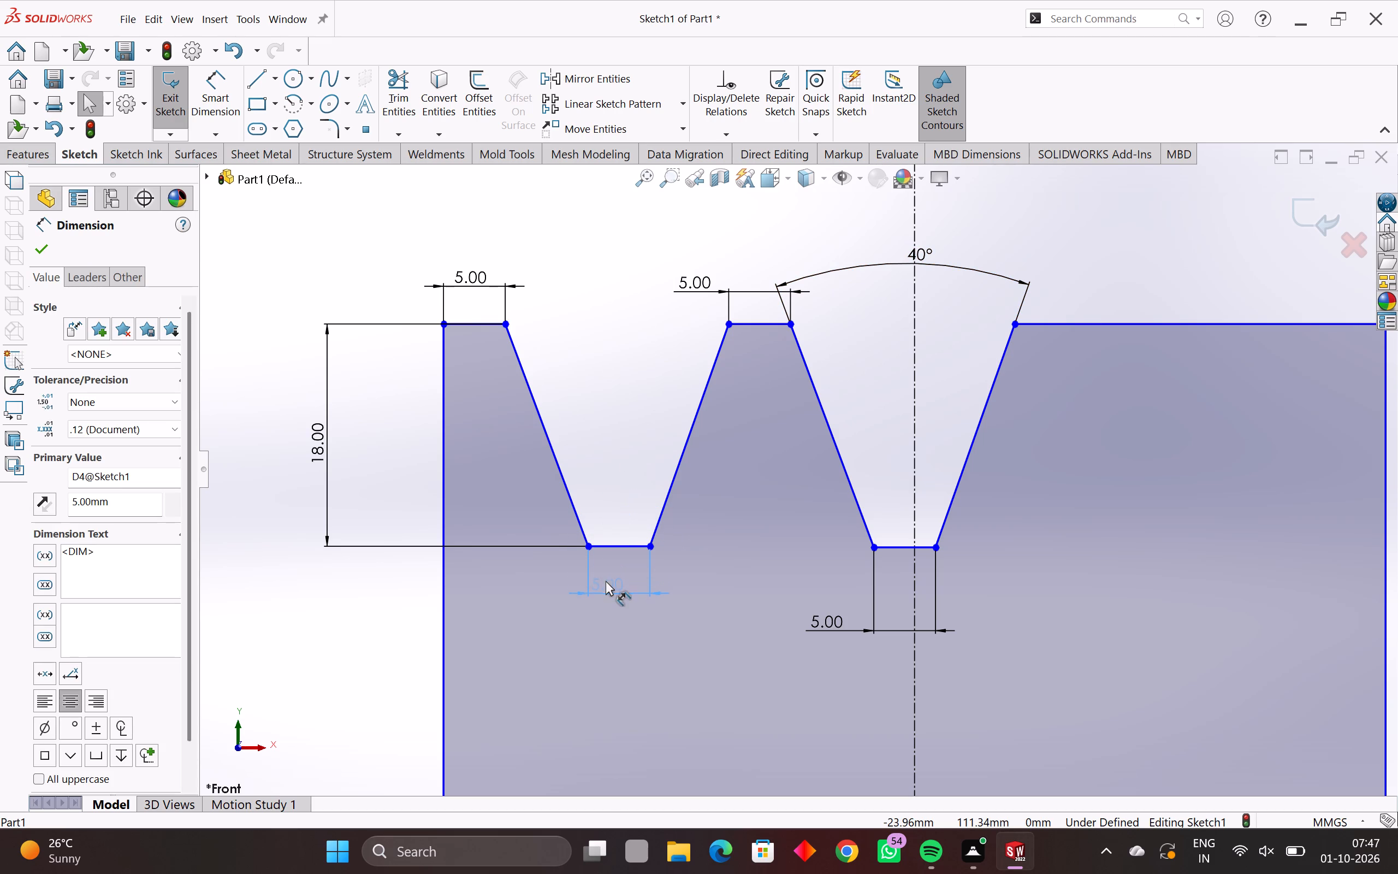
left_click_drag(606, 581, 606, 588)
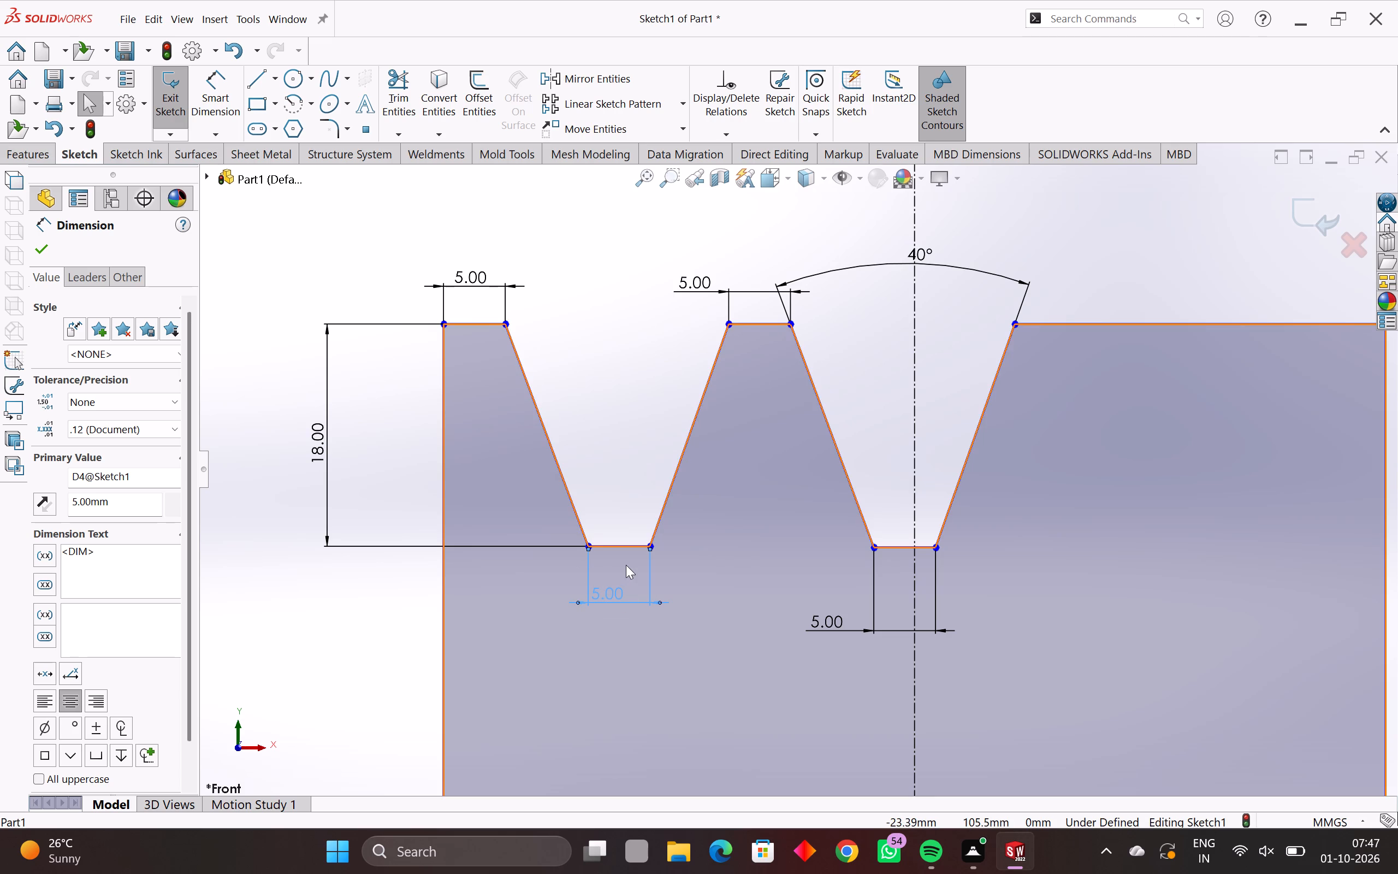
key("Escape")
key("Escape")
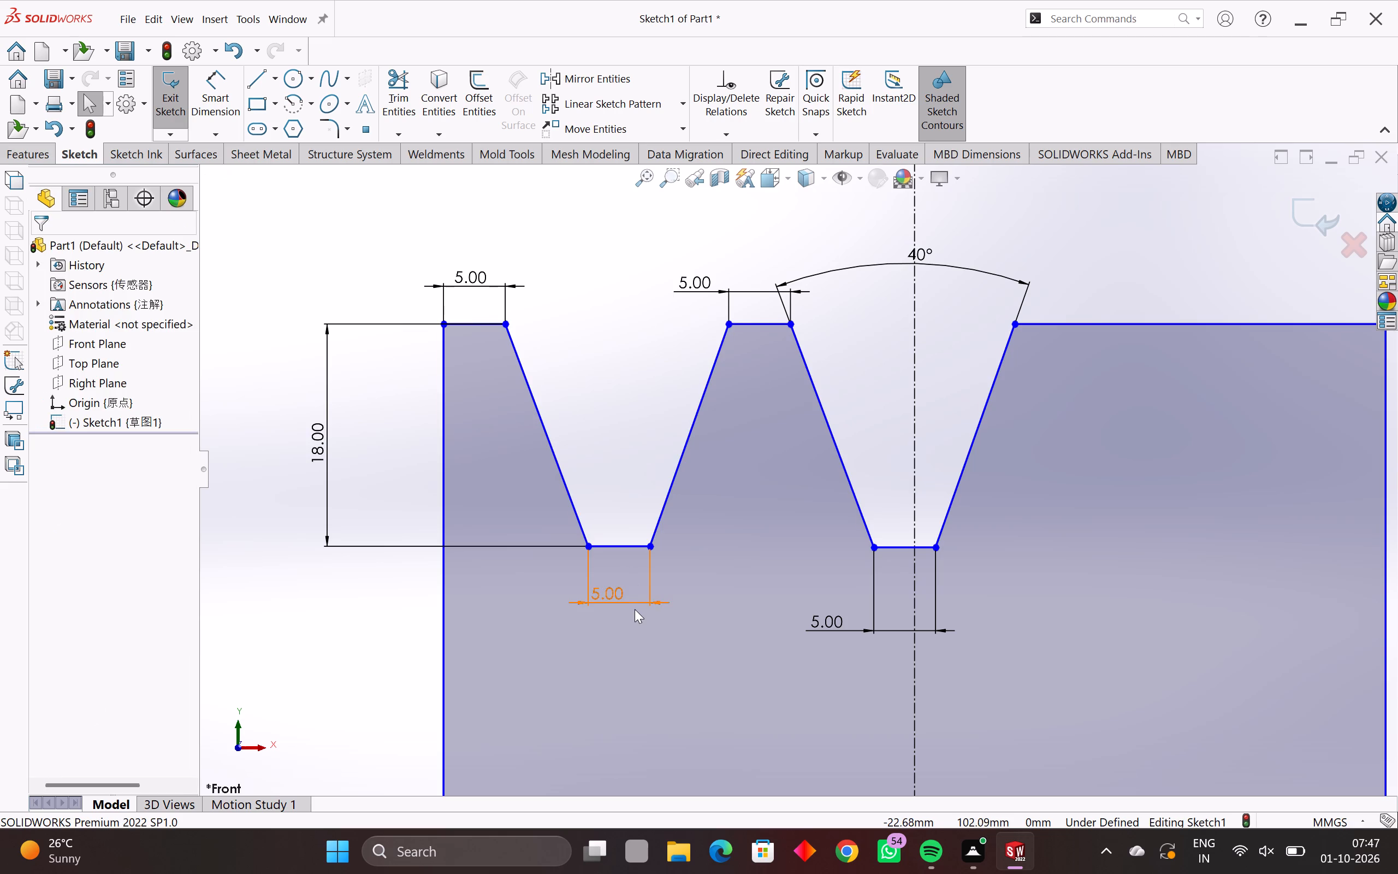
Delete the 5 mm bottom width dimensions of both grooves and the 5 mm gap dimension between the grooves.
left_click(636, 597)
key("Escape")
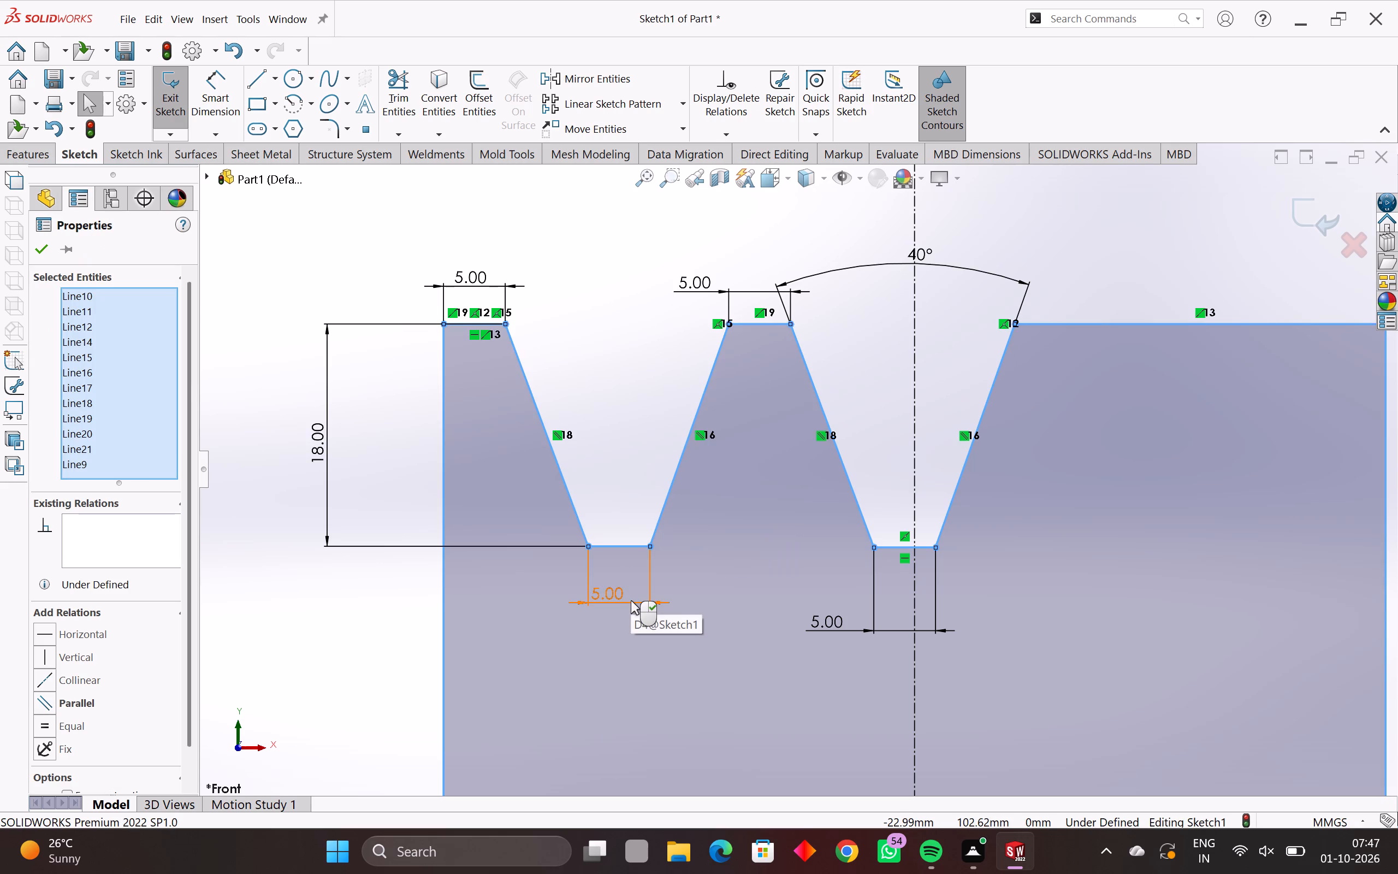
key("Escape")
key("Escape")
left_click(621, 604)
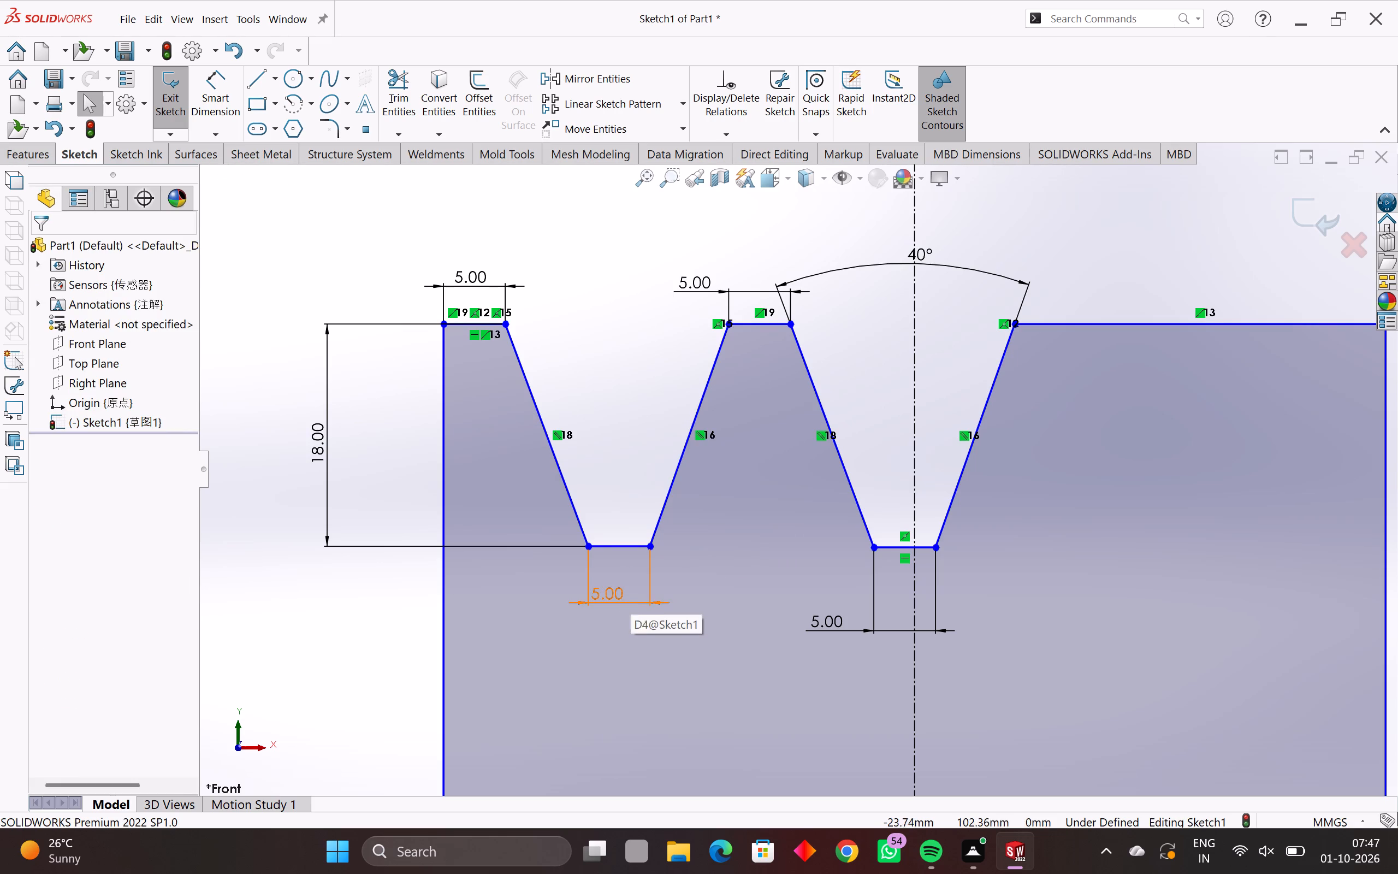
left_click(828, 619)
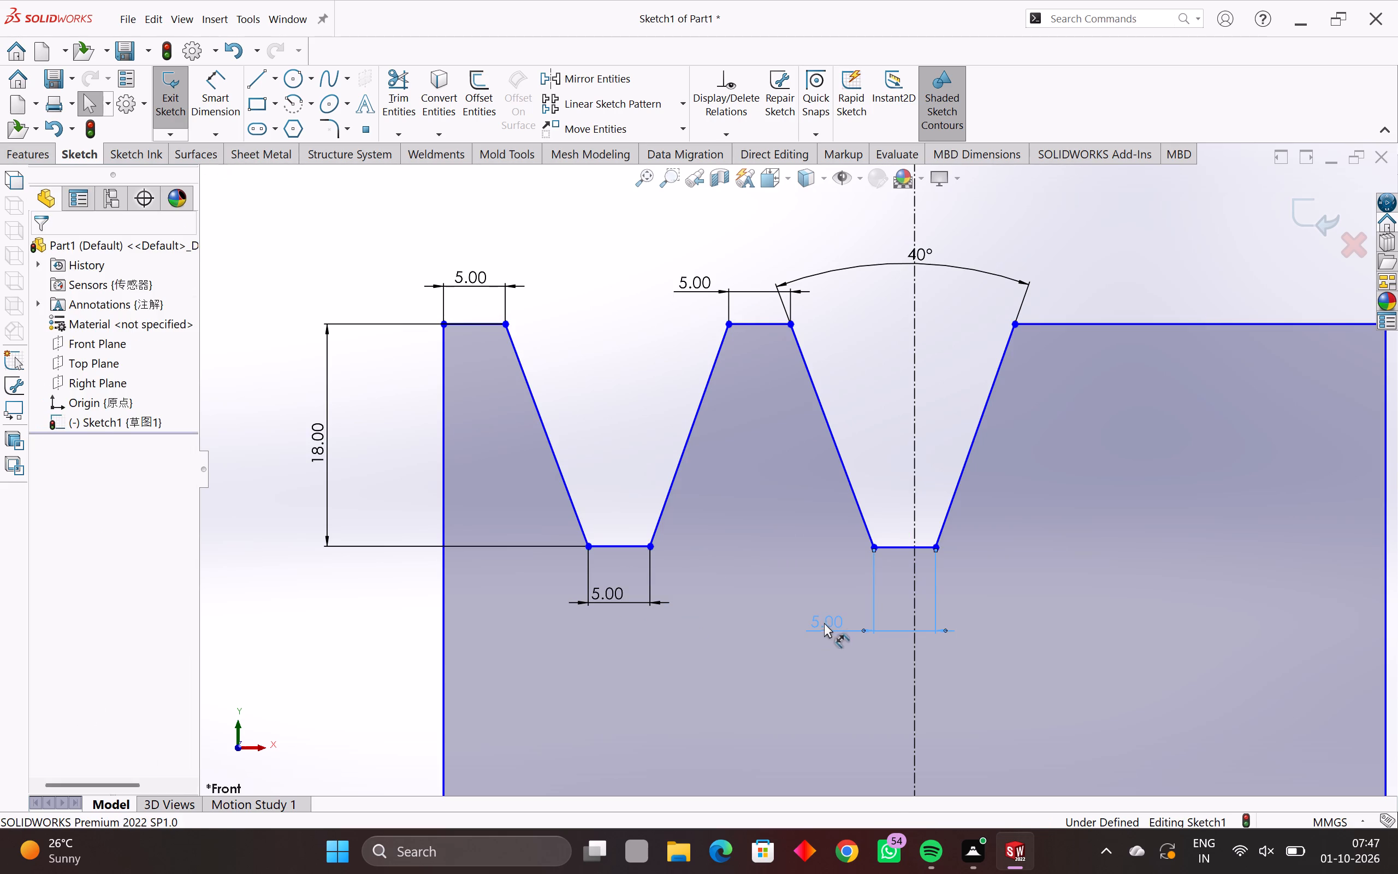
key("Delete")
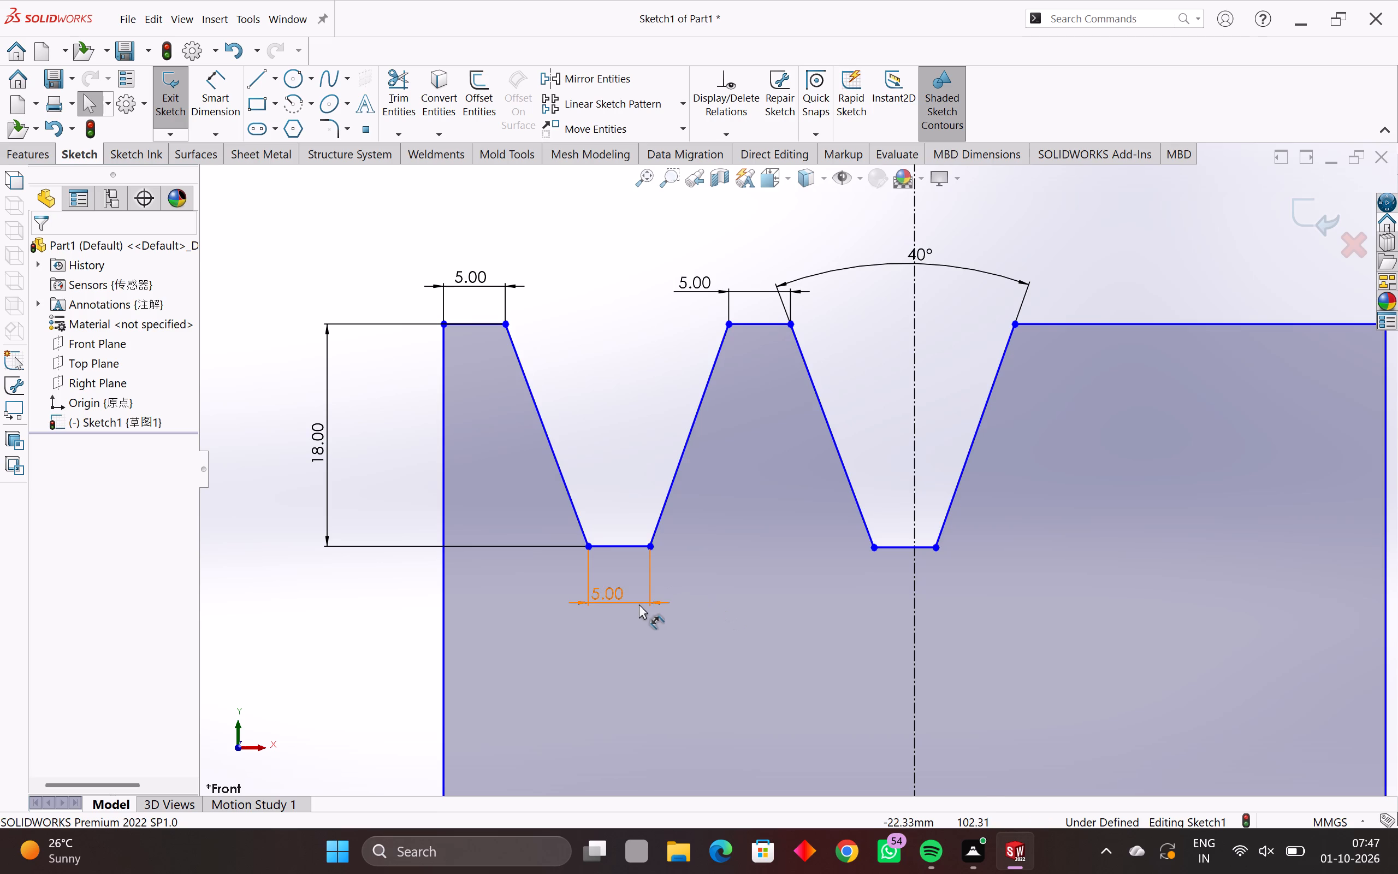
left_click(639, 604)
key("Delete")
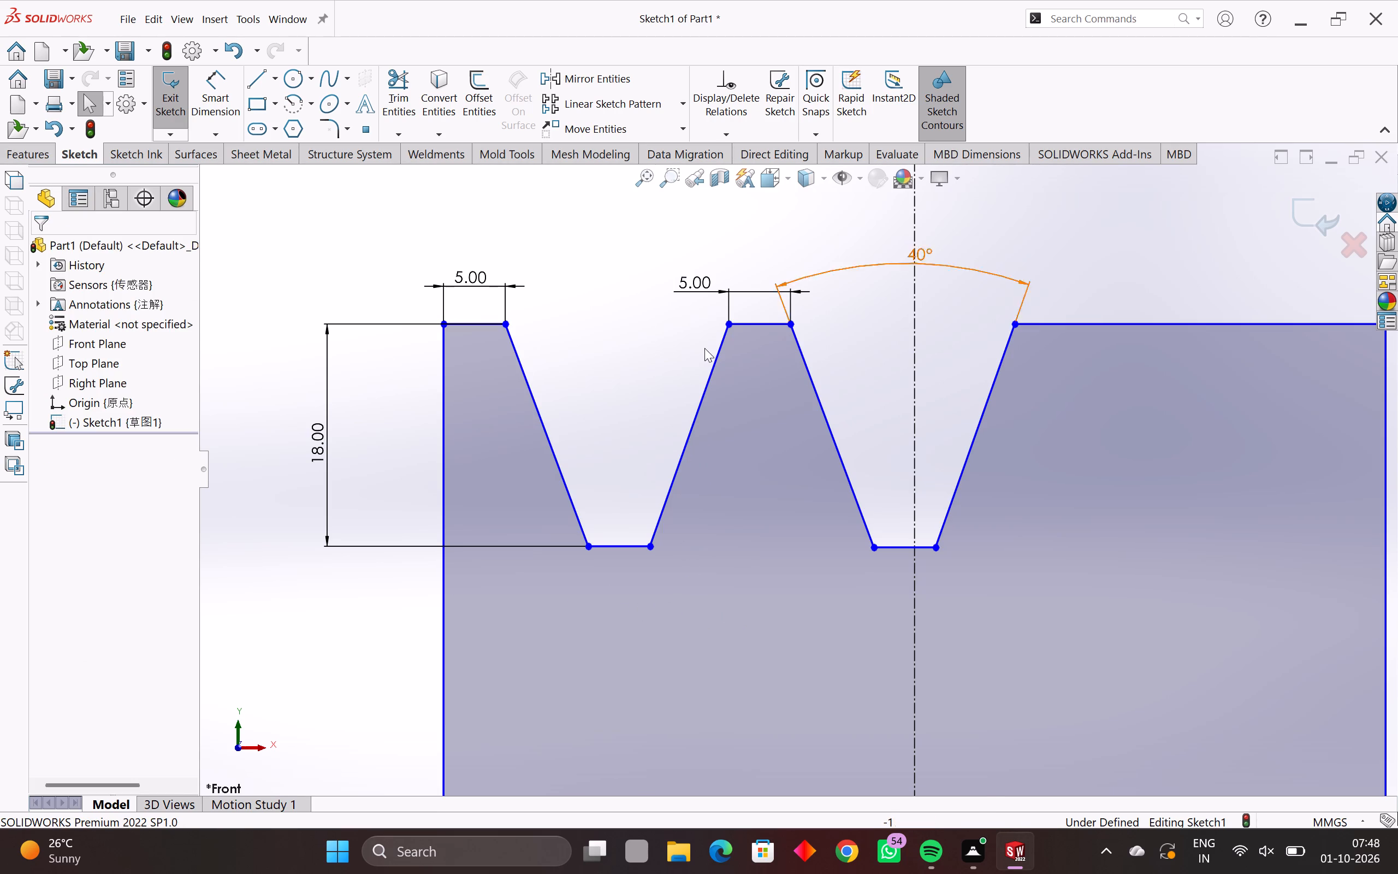
left_click(732, 288)
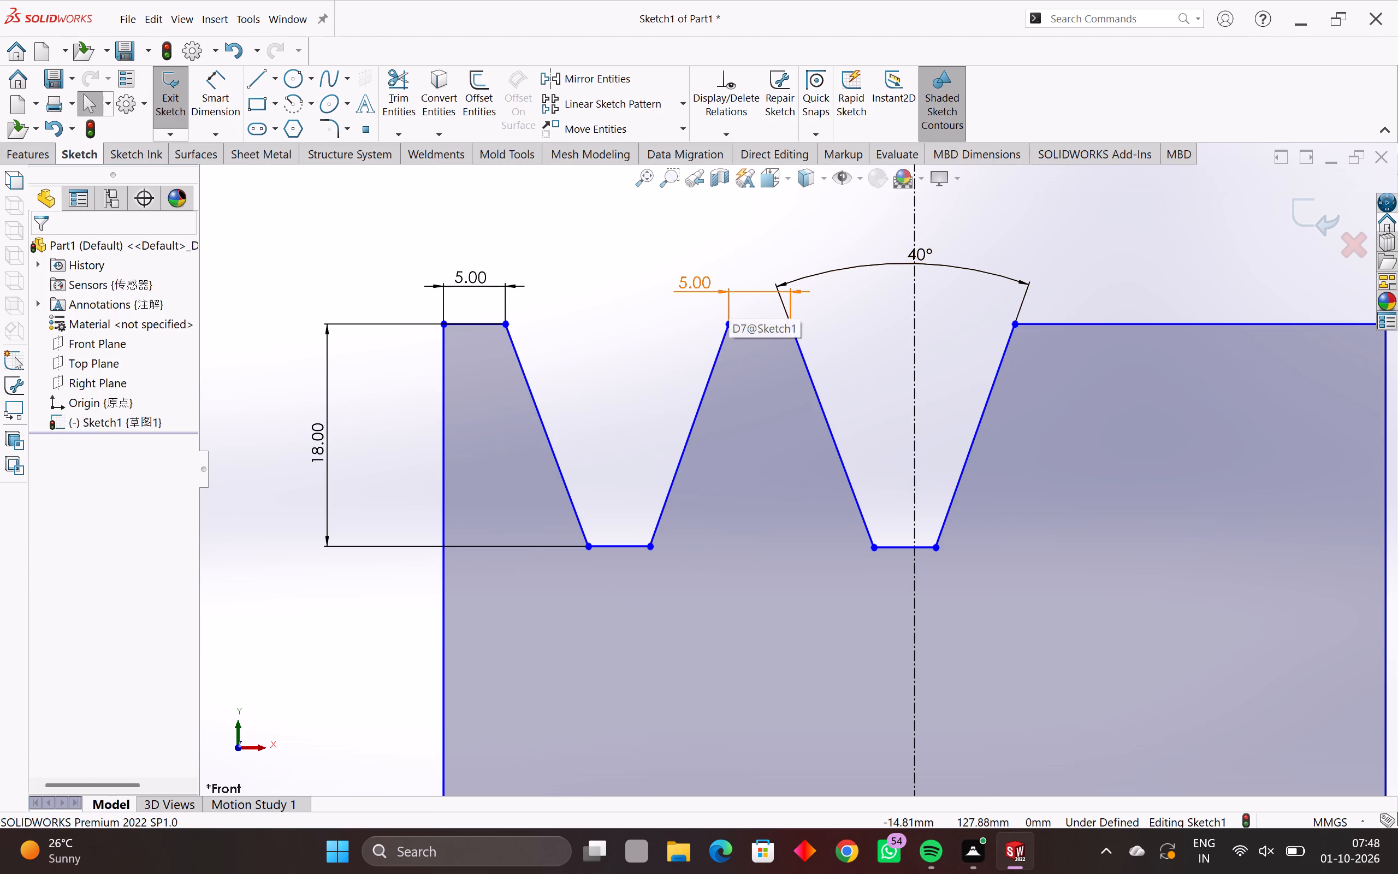
key("Delete")
Mirror the left groove's two slanted sides and bottom line about the vertical centerline, keeping the originals.
scroll(728, 290, "down", 2)
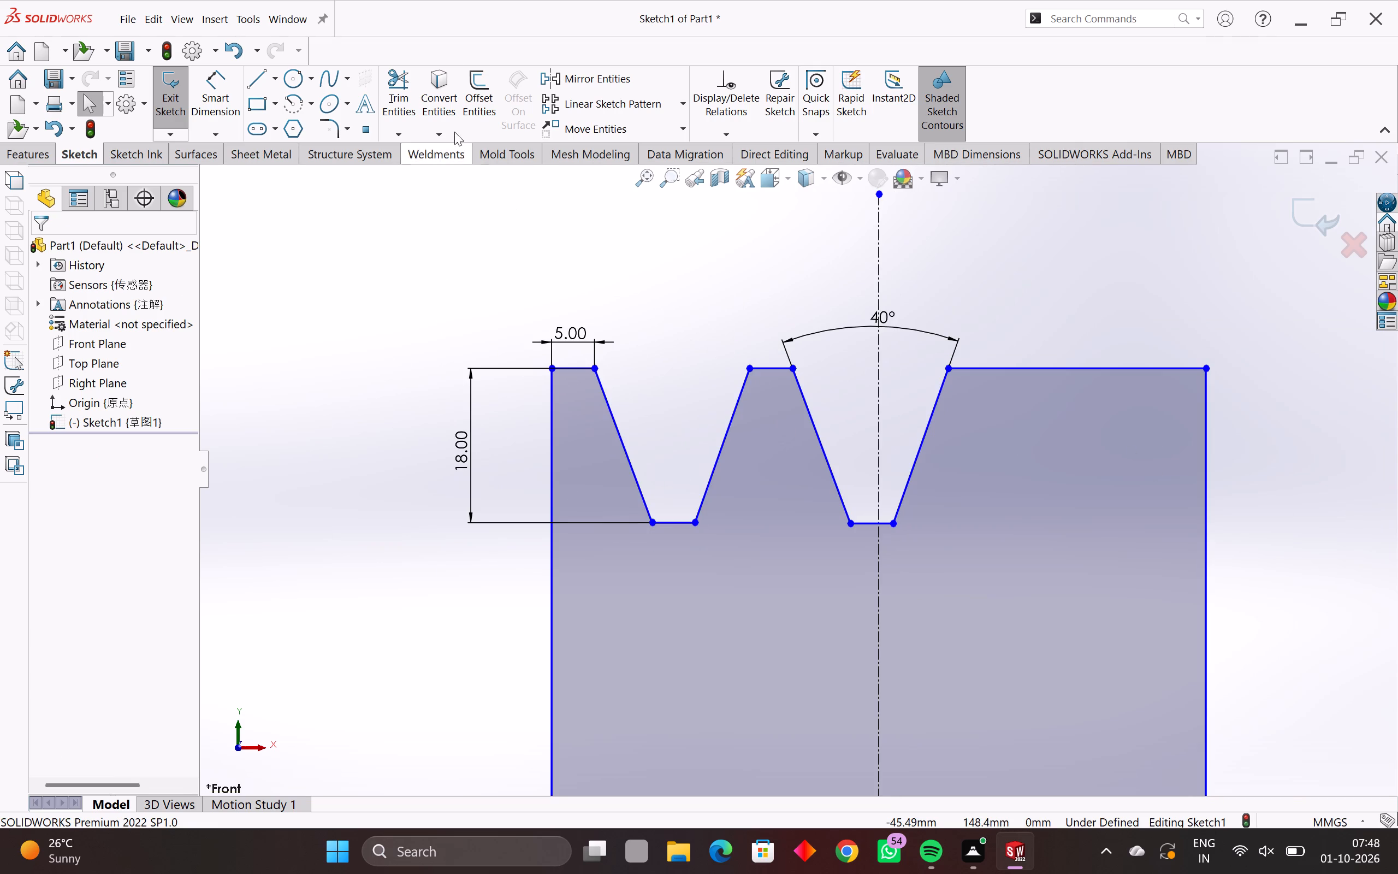
key("Escape")
key("Escape")
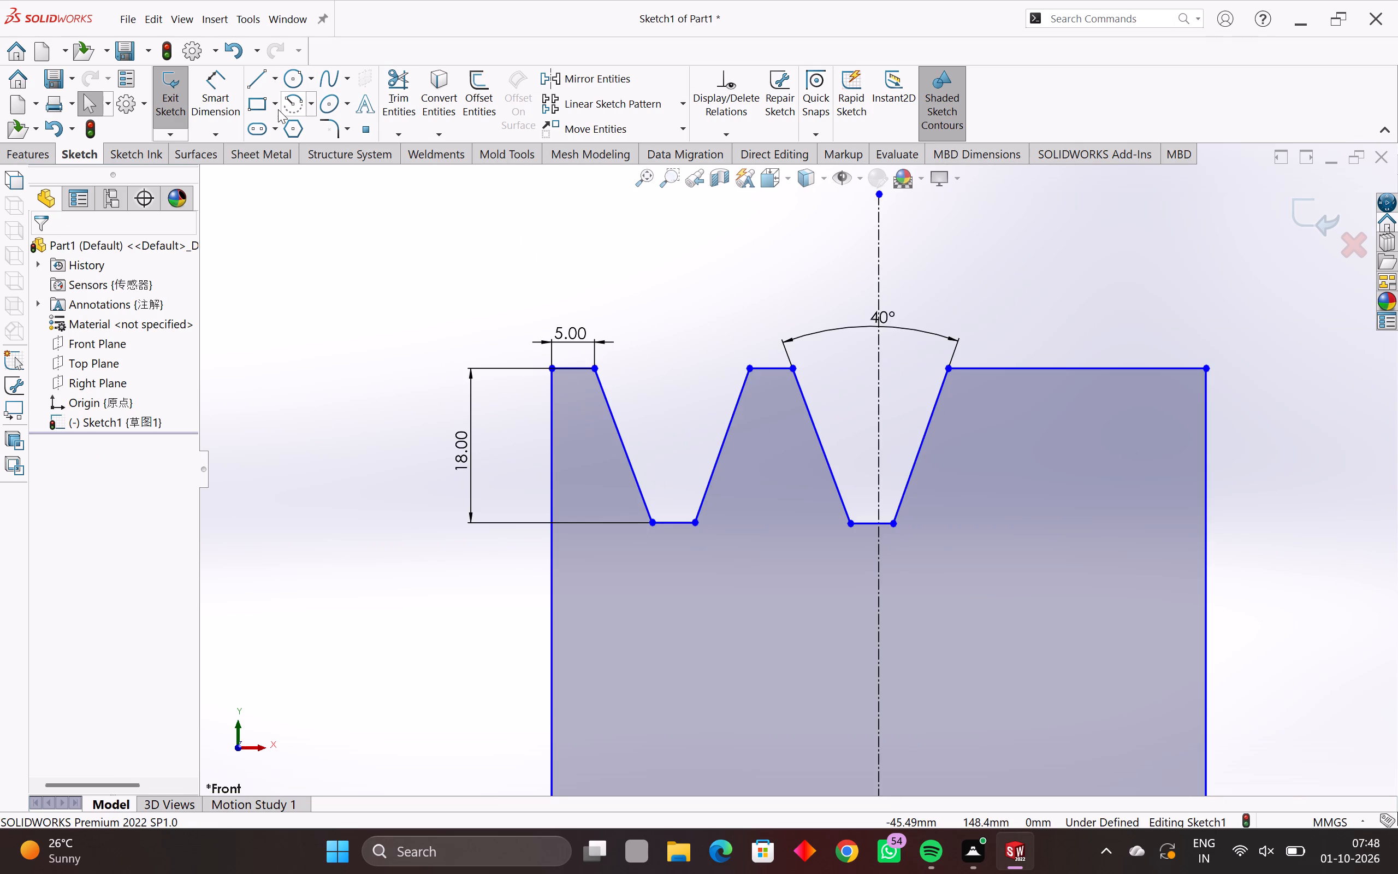
left_click(568, 75)
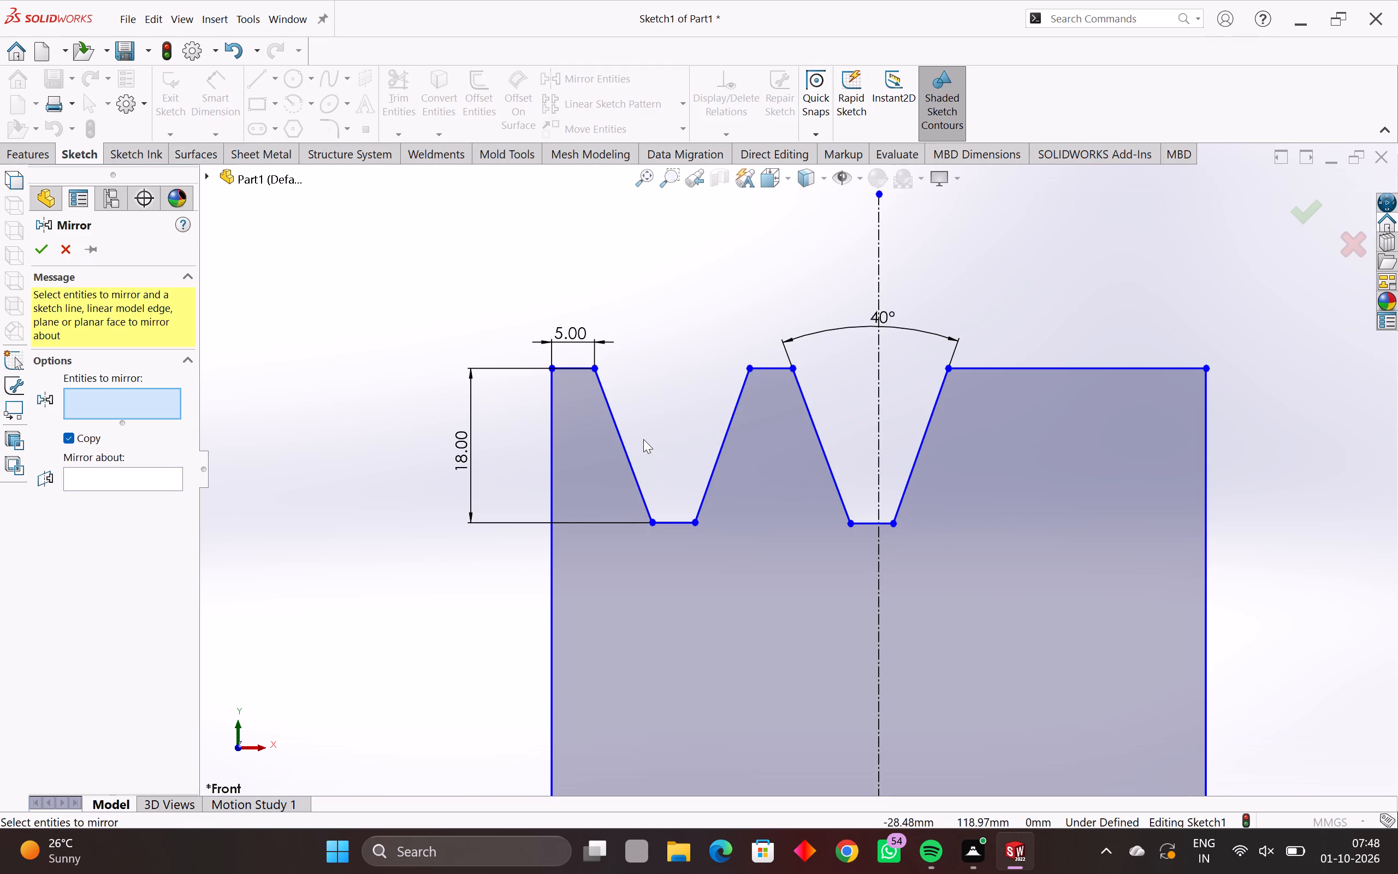
left_click(626, 452)
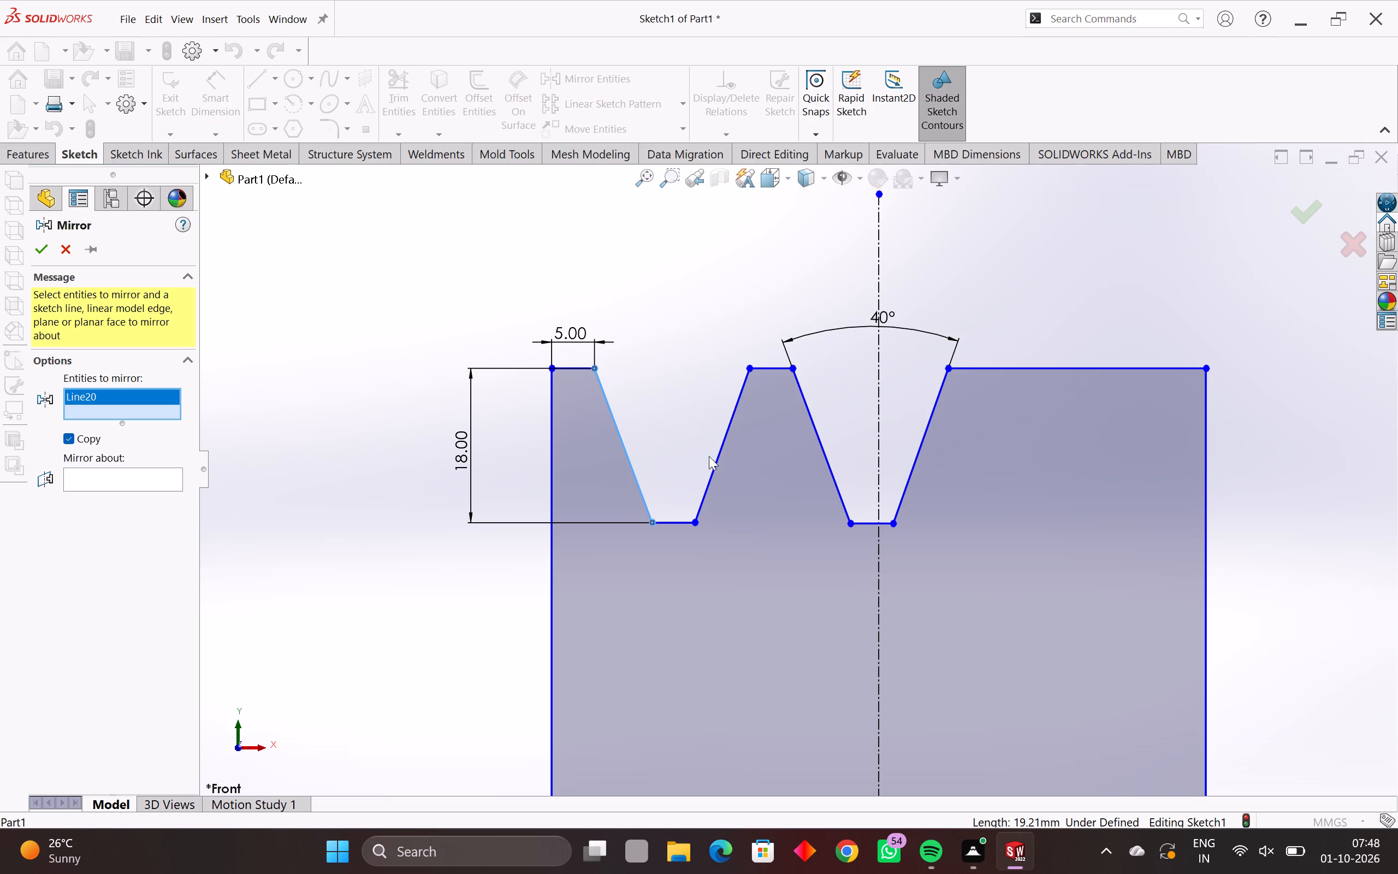
left_click(725, 445)
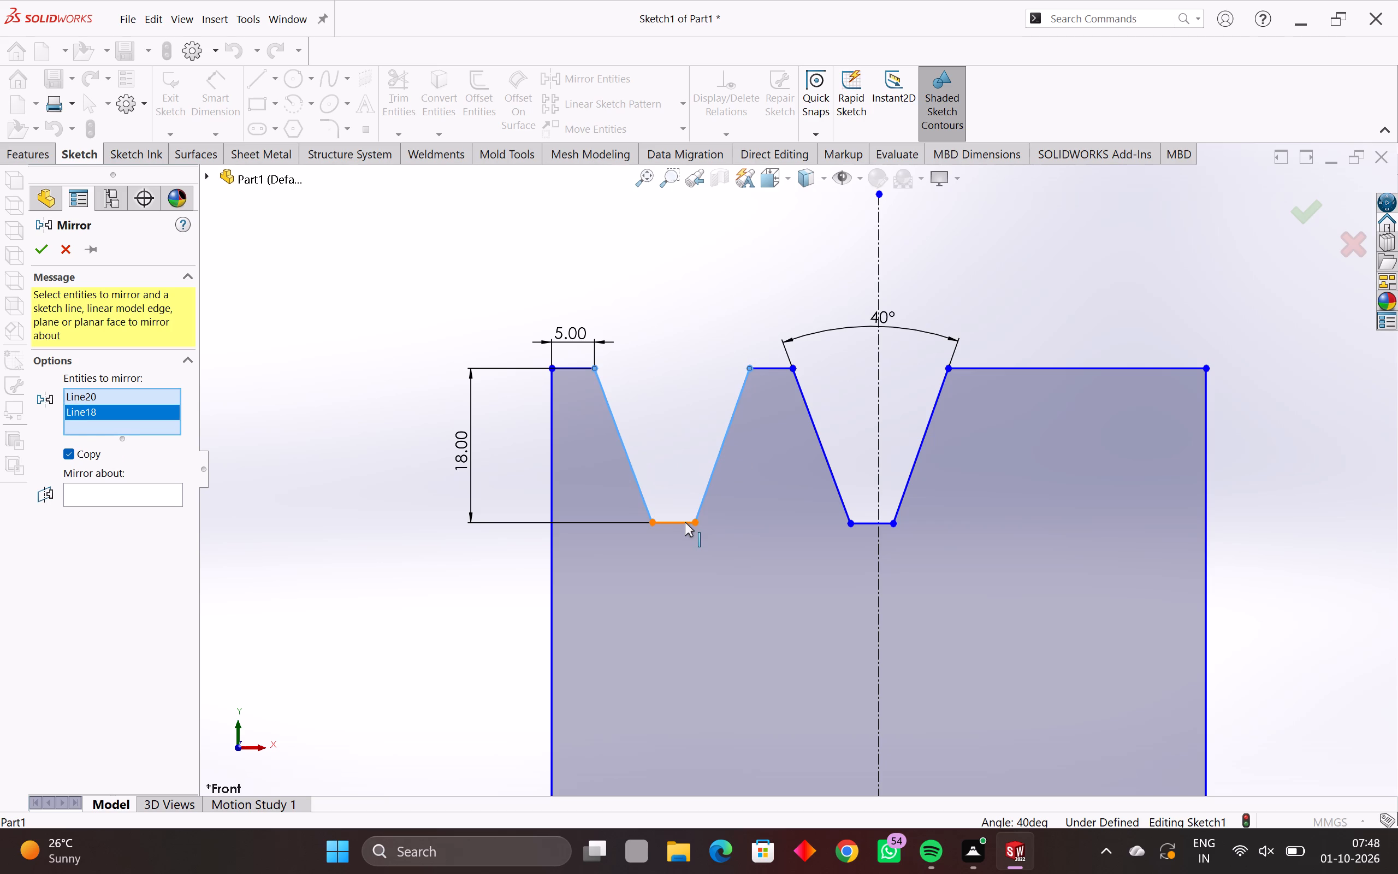
left_click(685, 522)
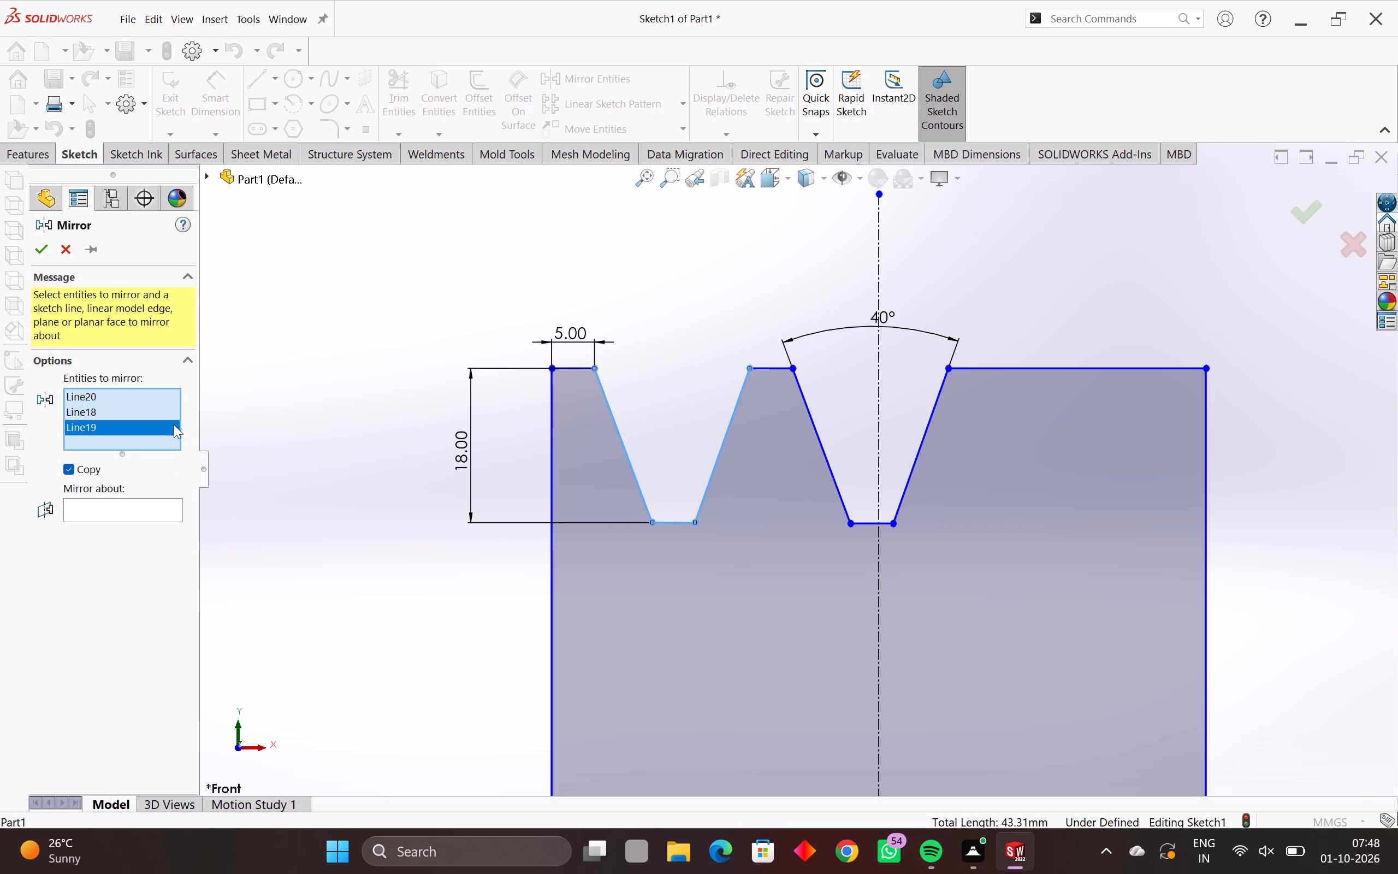
left_click(171, 514)
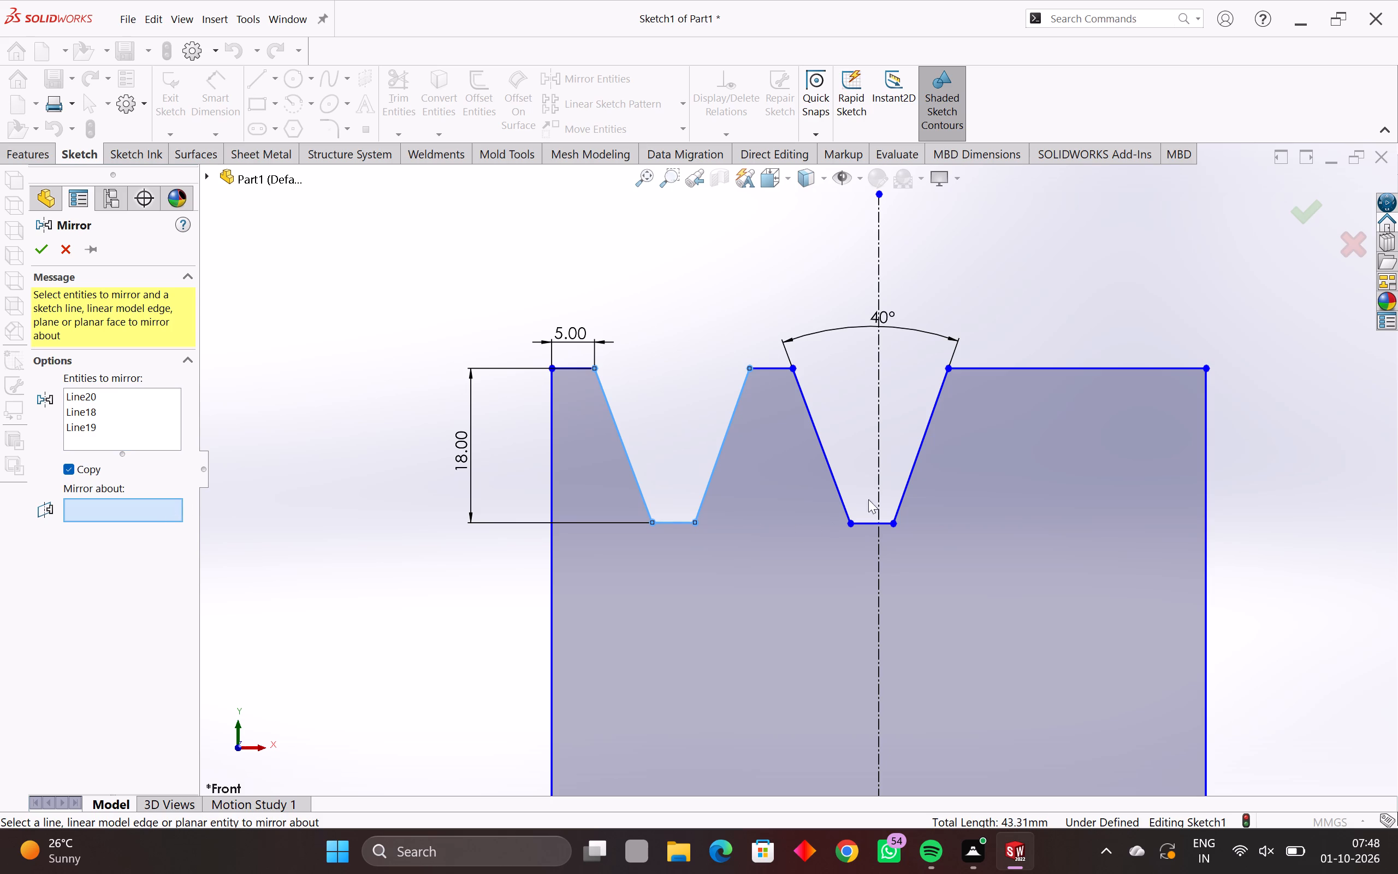
left_click(879, 463)
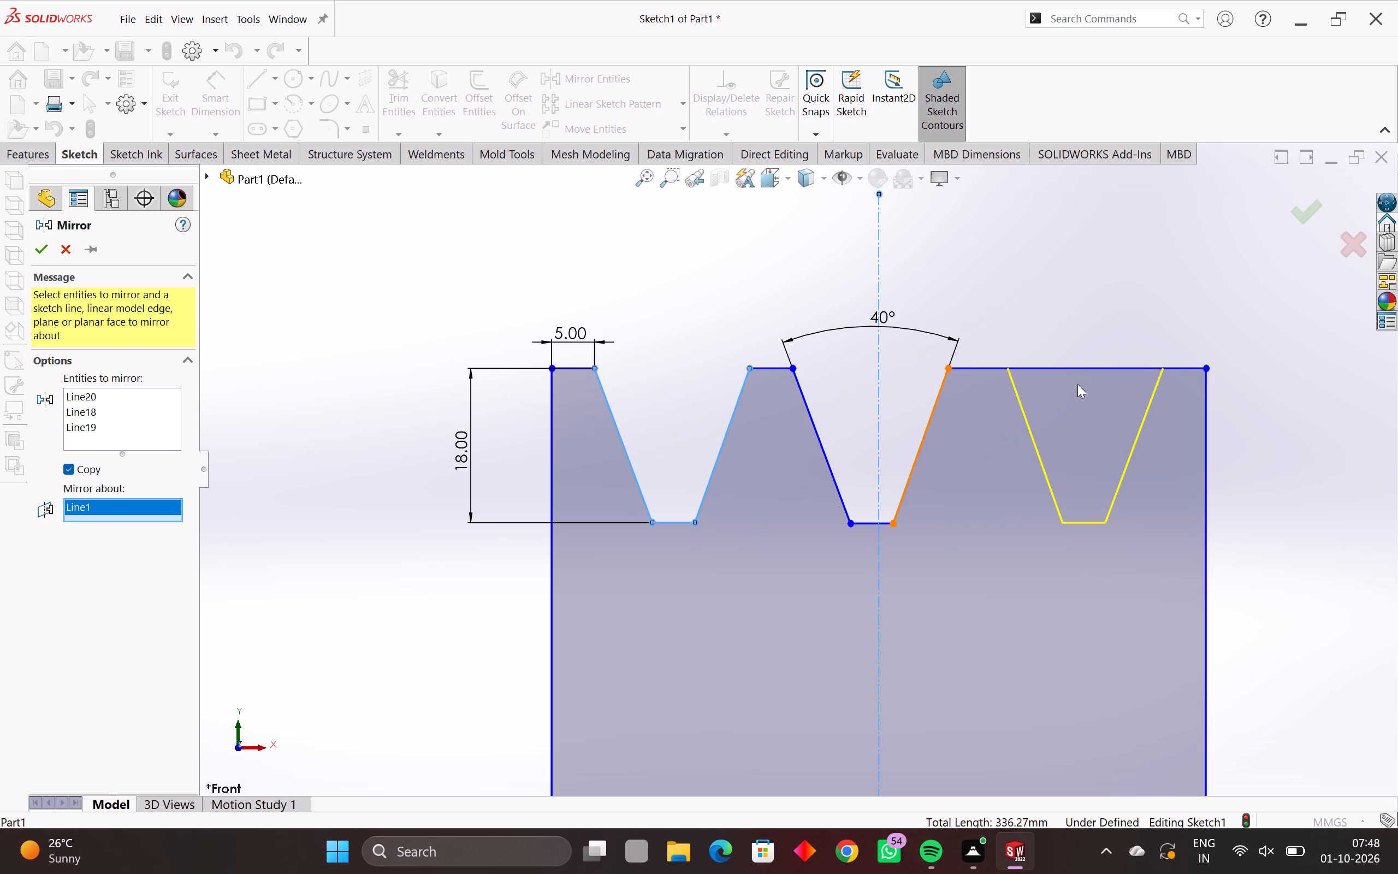
left_click(1134, 319)
left_click(44, 253)
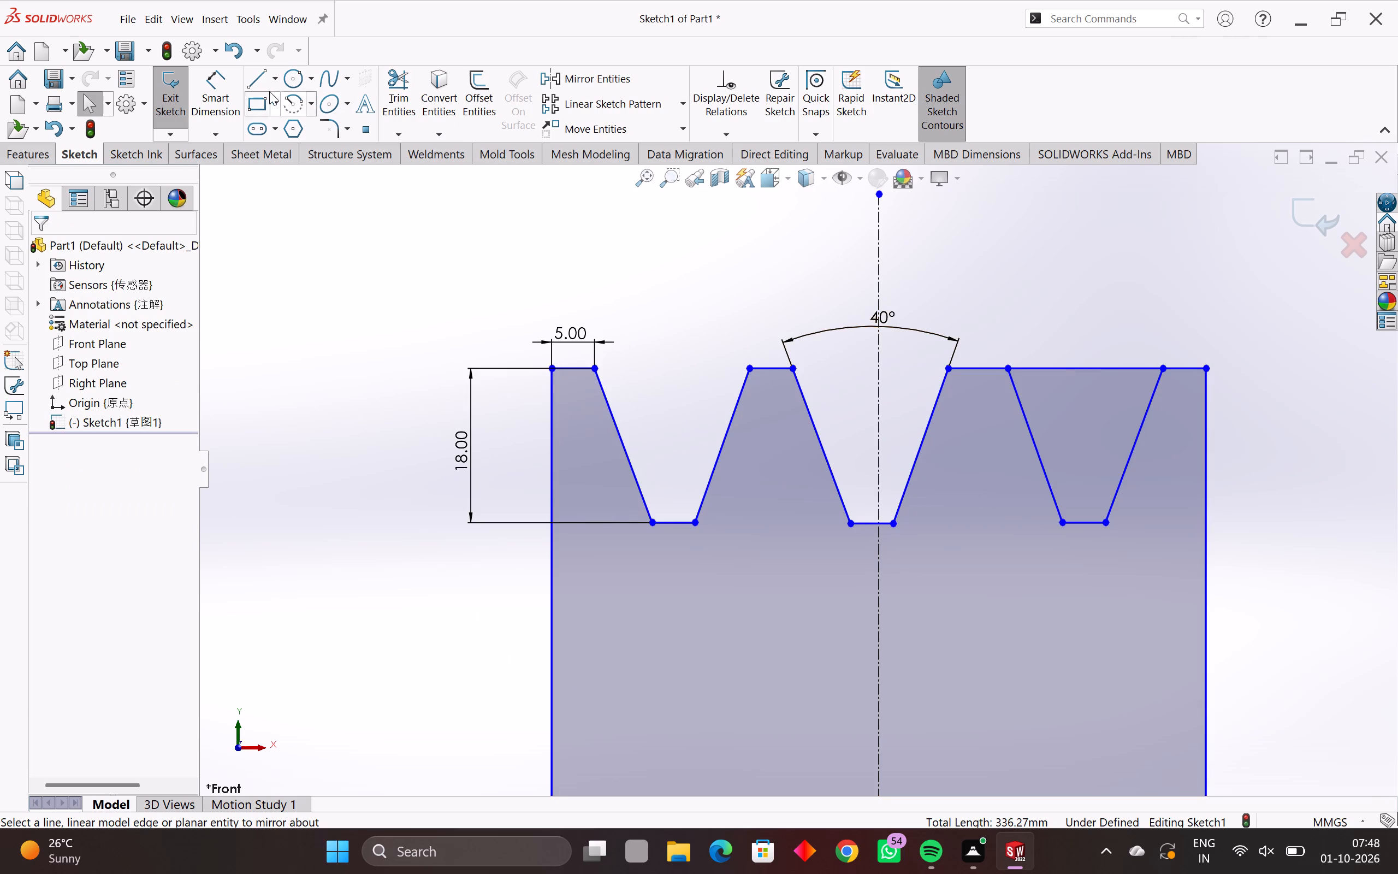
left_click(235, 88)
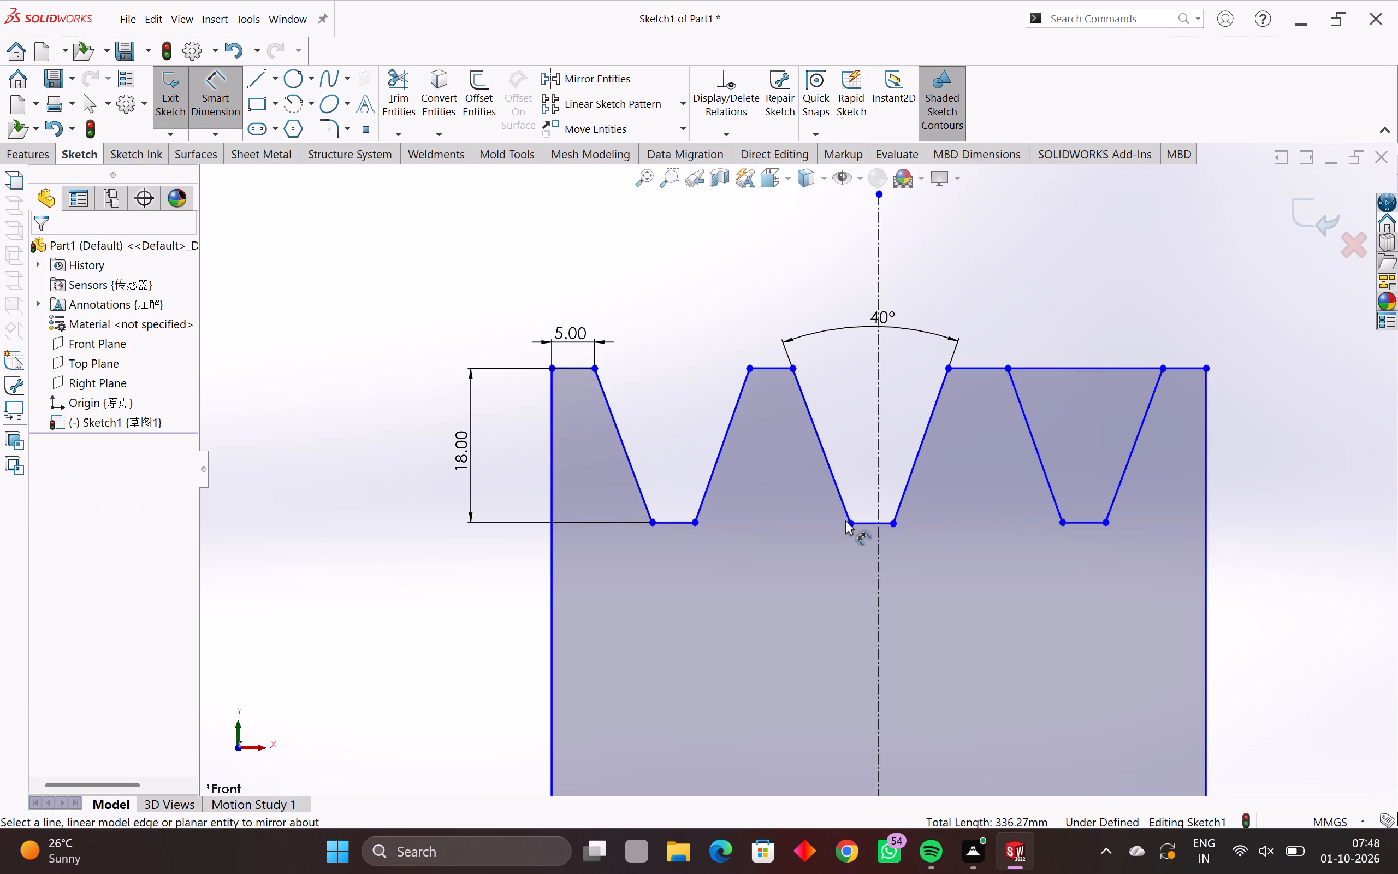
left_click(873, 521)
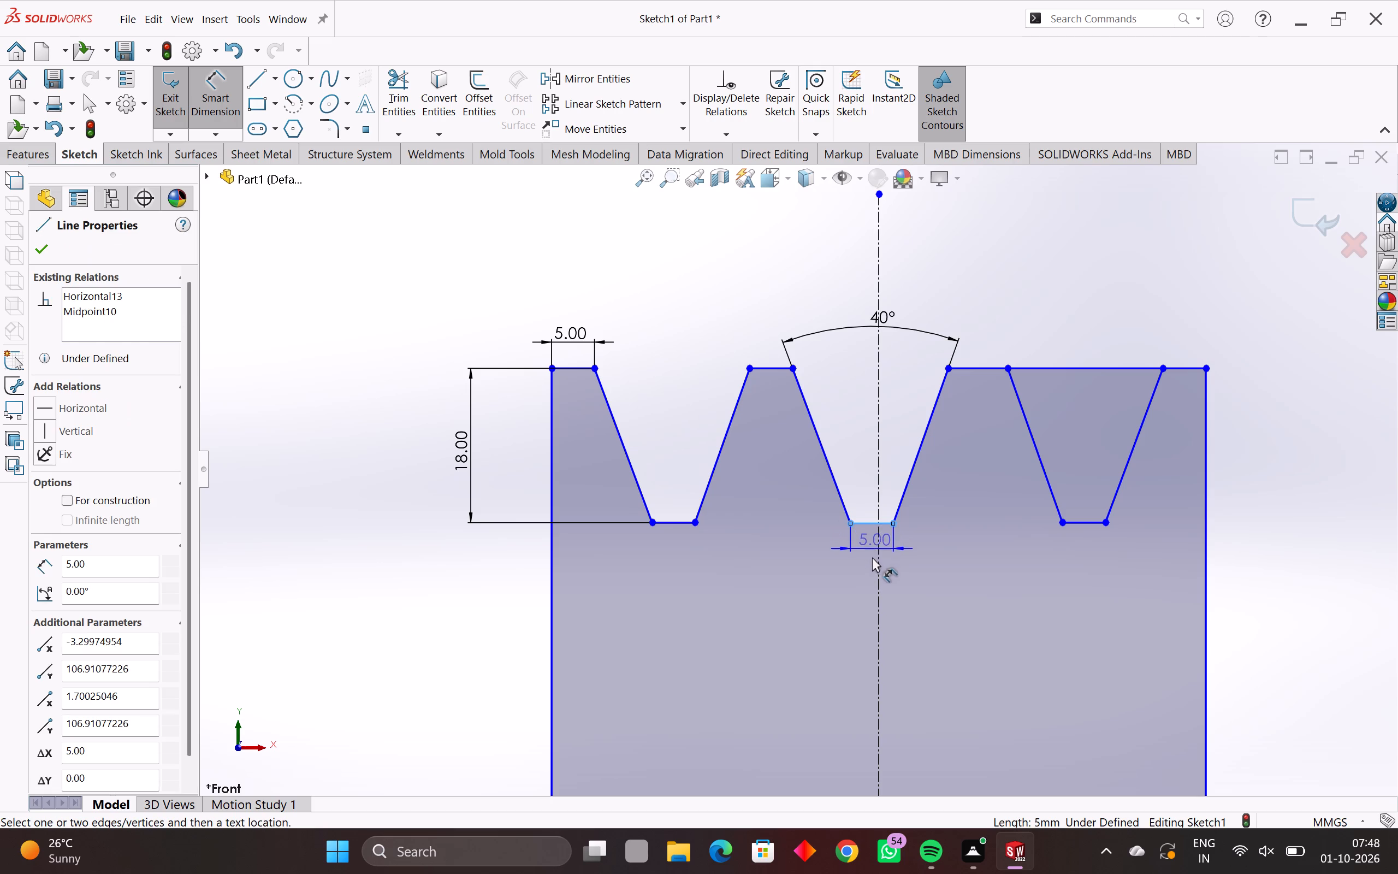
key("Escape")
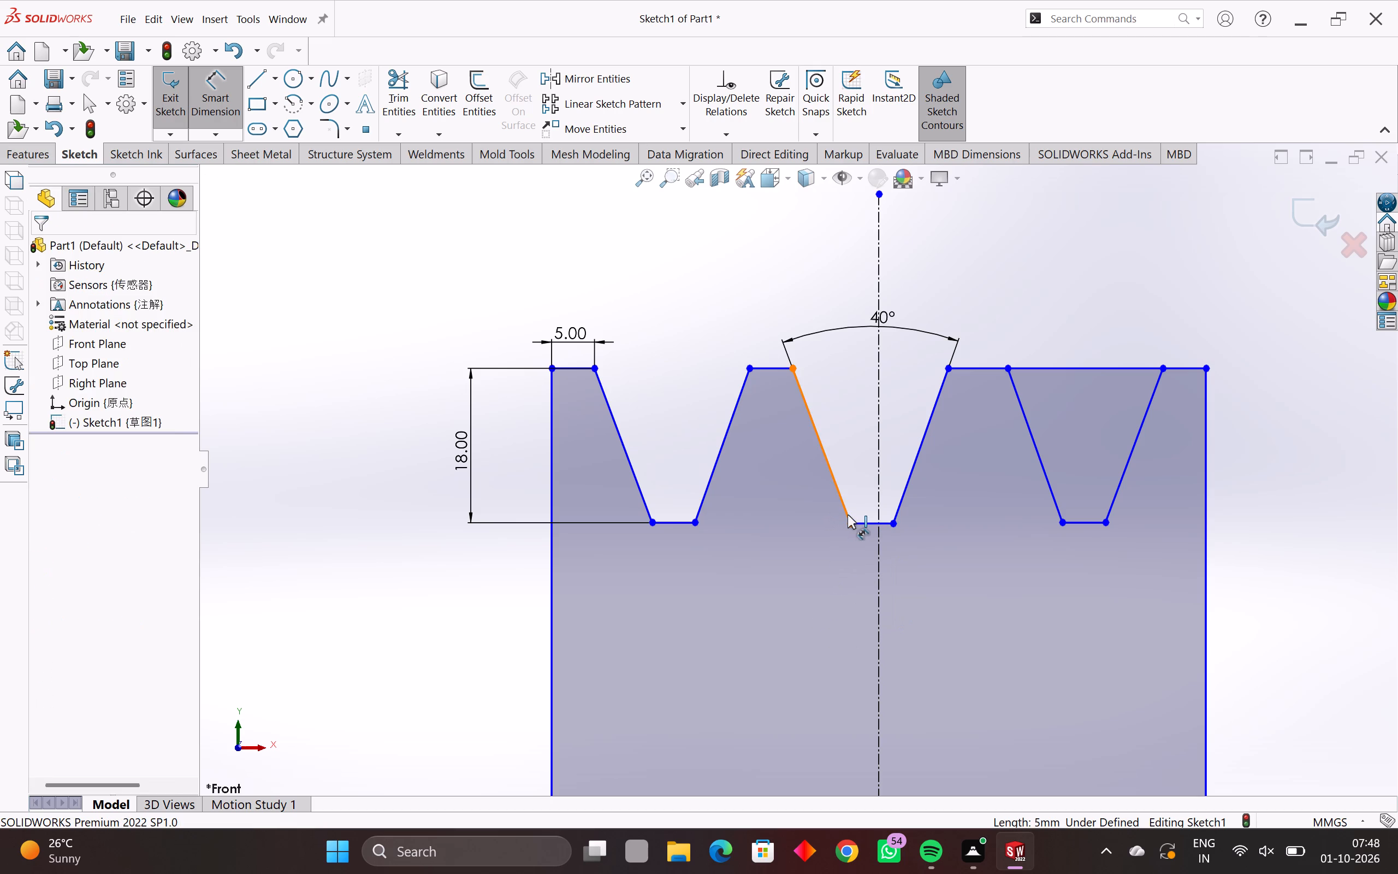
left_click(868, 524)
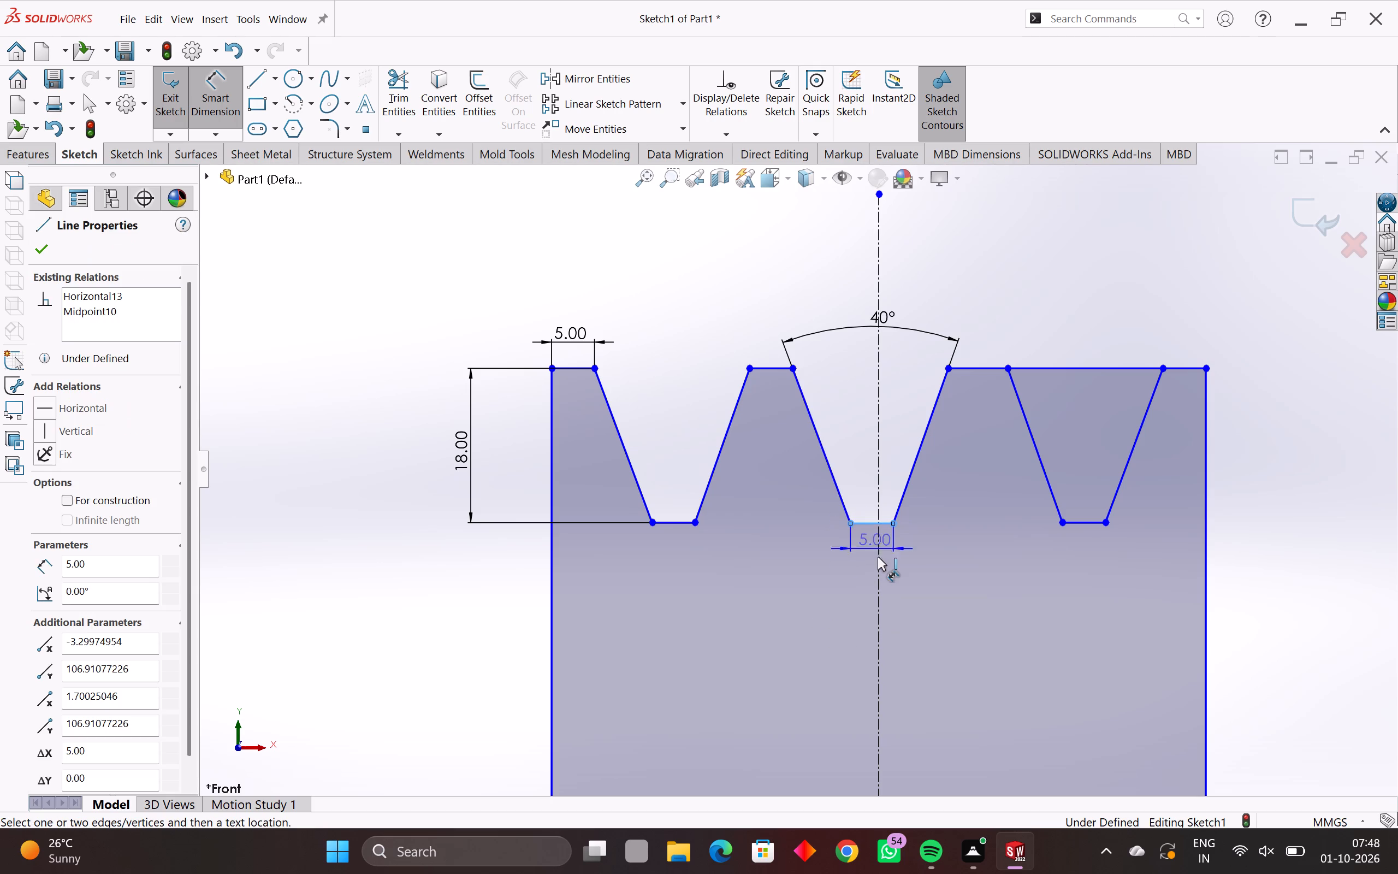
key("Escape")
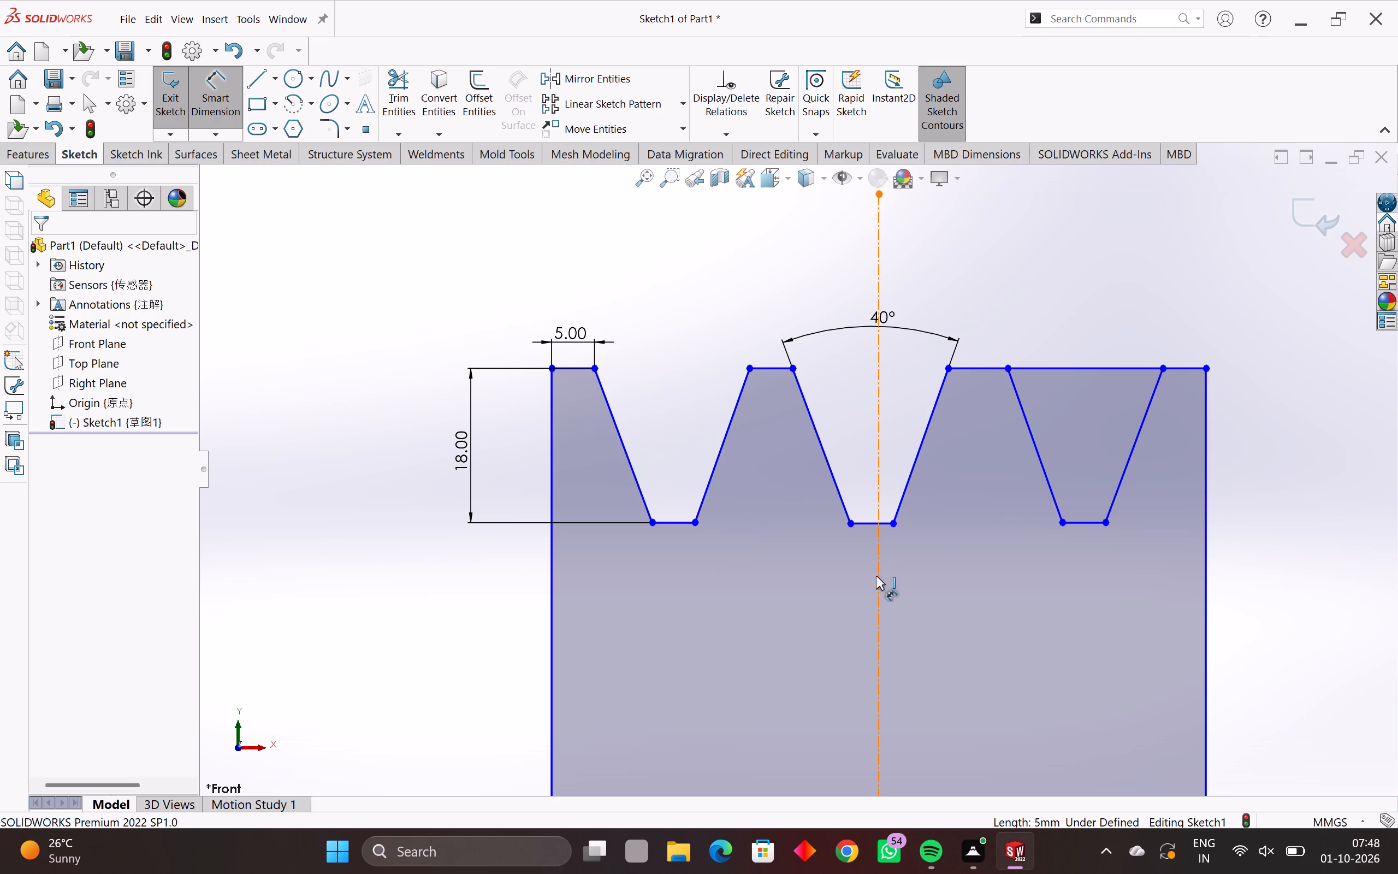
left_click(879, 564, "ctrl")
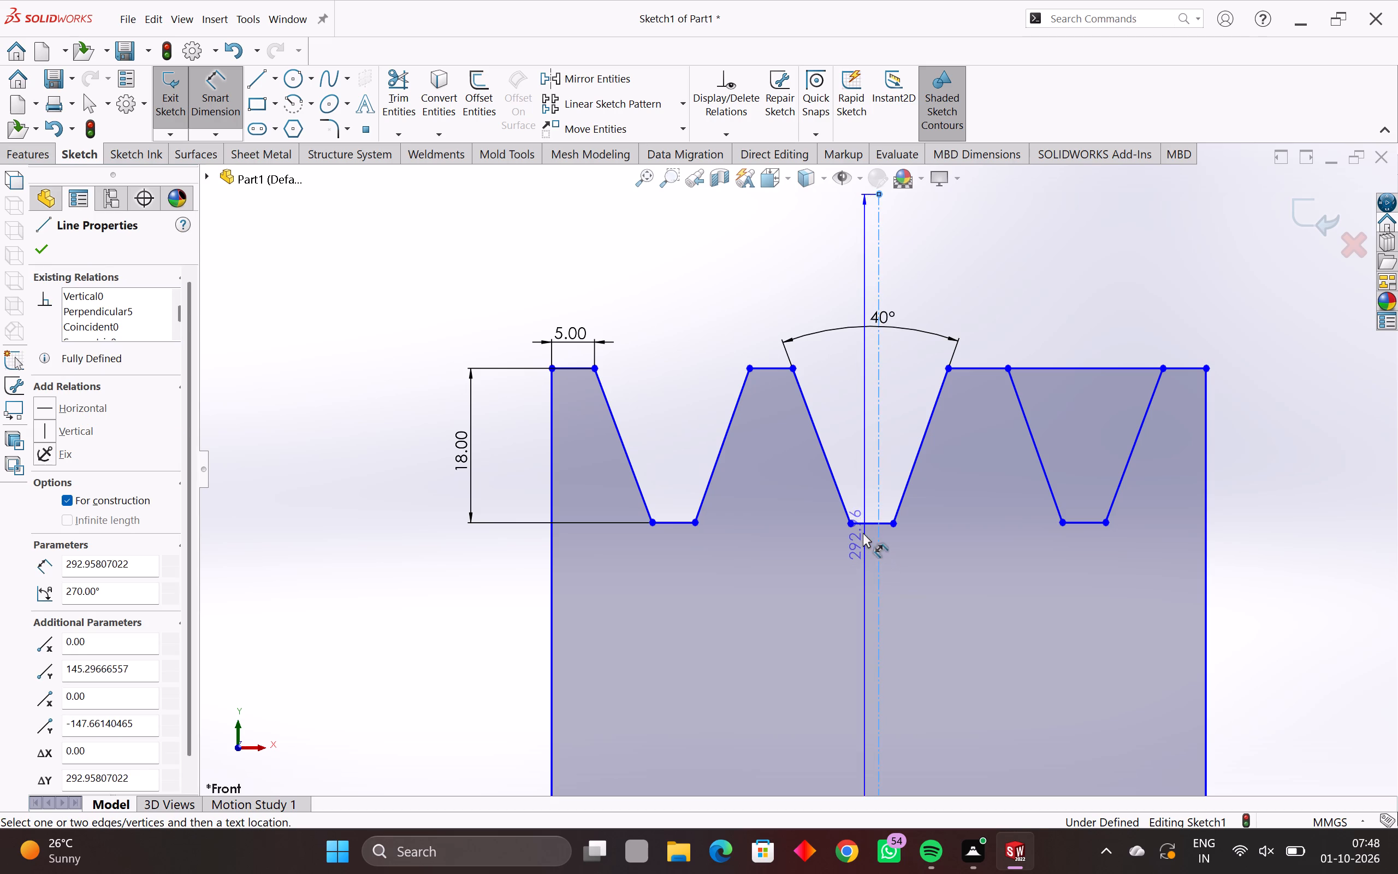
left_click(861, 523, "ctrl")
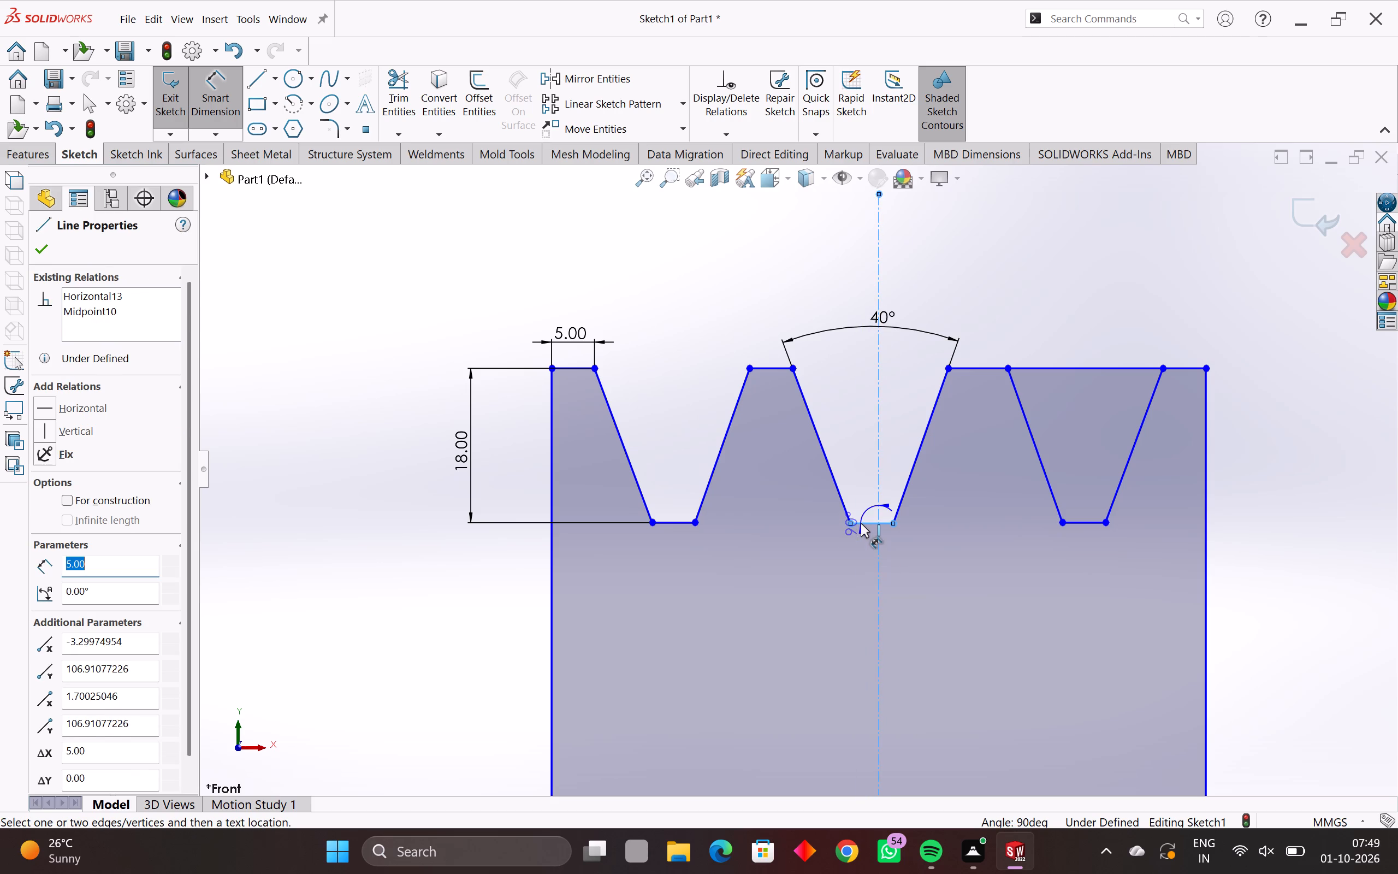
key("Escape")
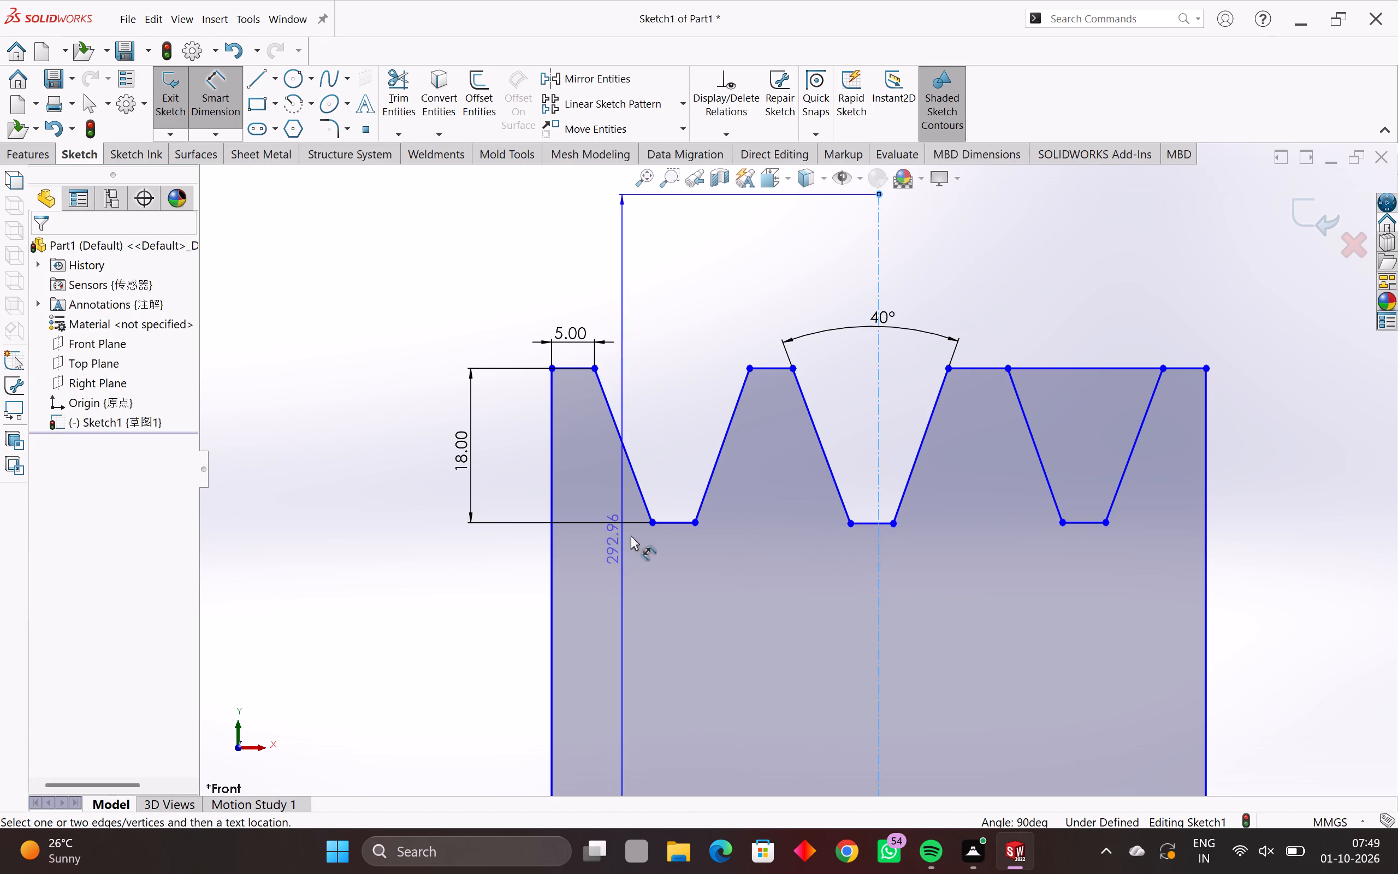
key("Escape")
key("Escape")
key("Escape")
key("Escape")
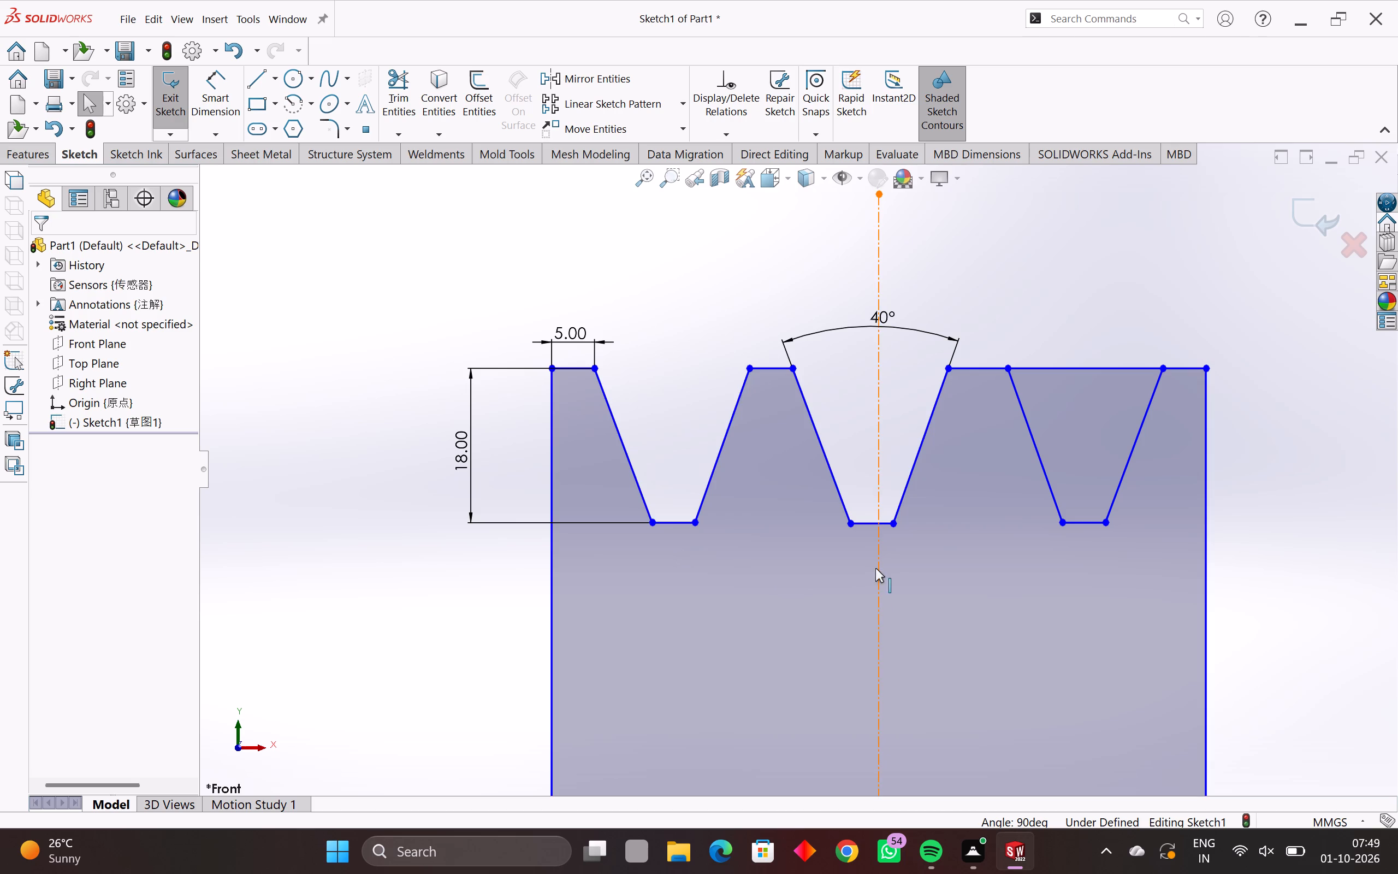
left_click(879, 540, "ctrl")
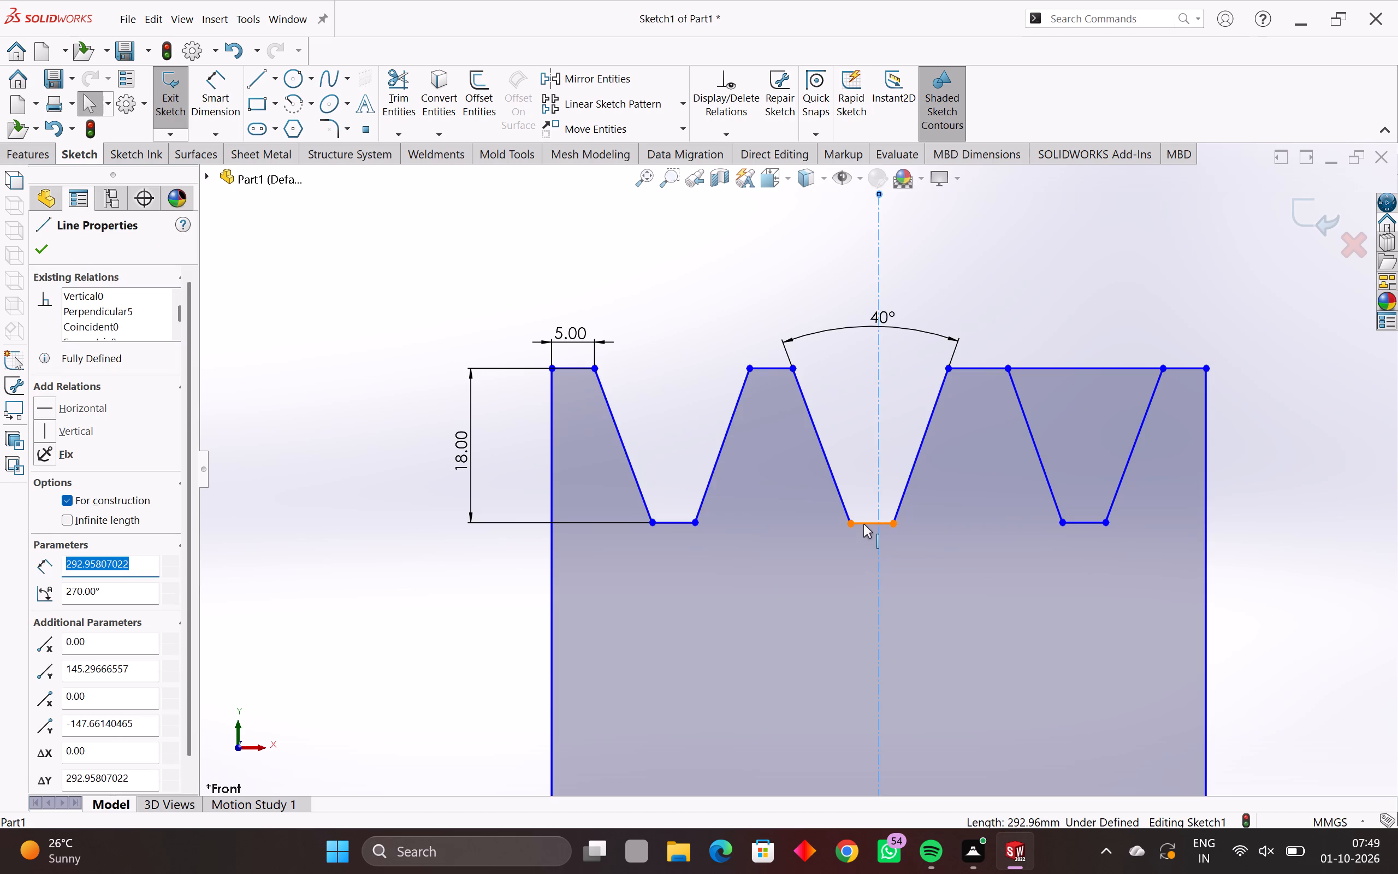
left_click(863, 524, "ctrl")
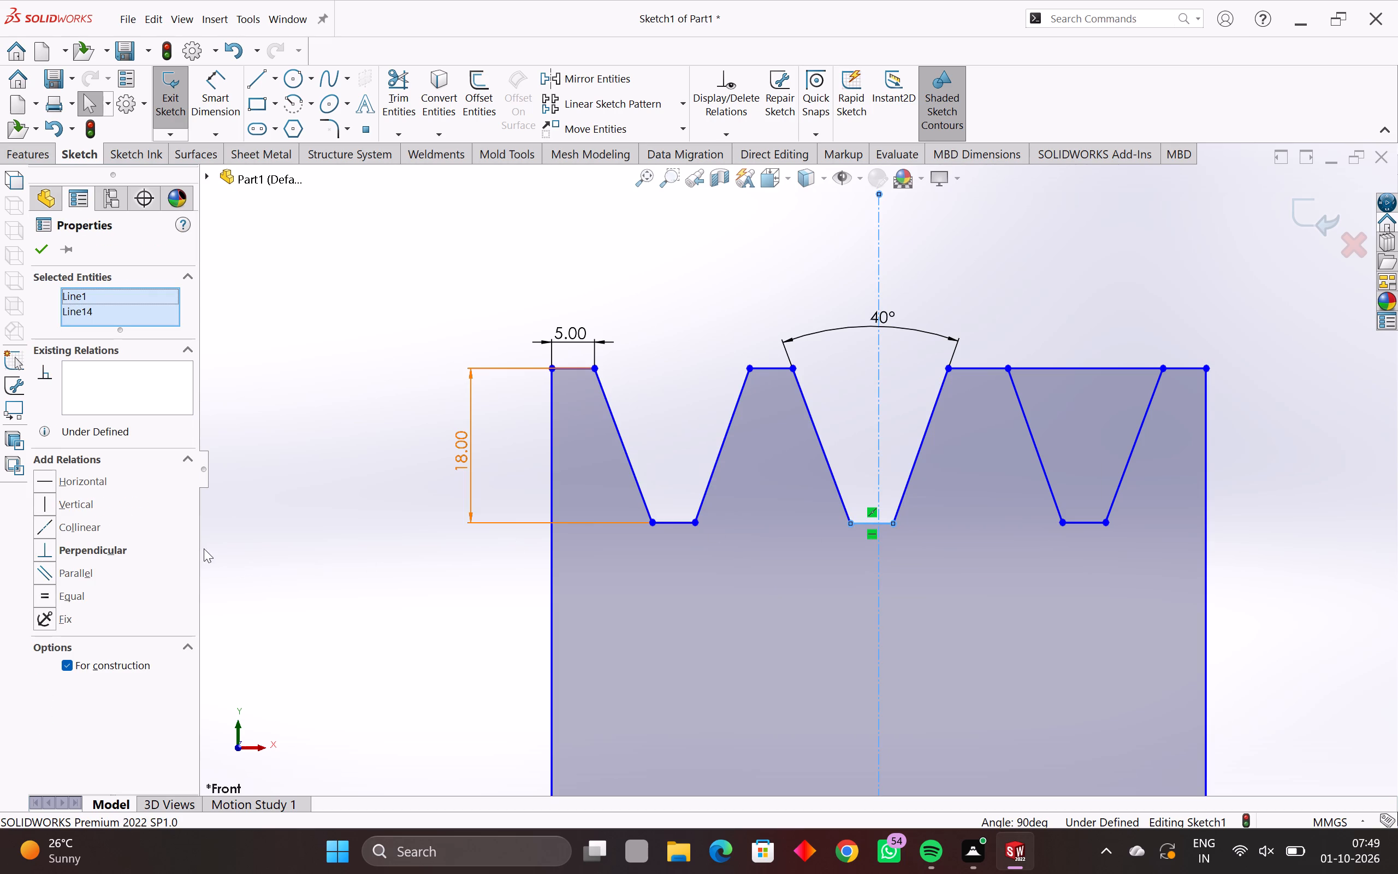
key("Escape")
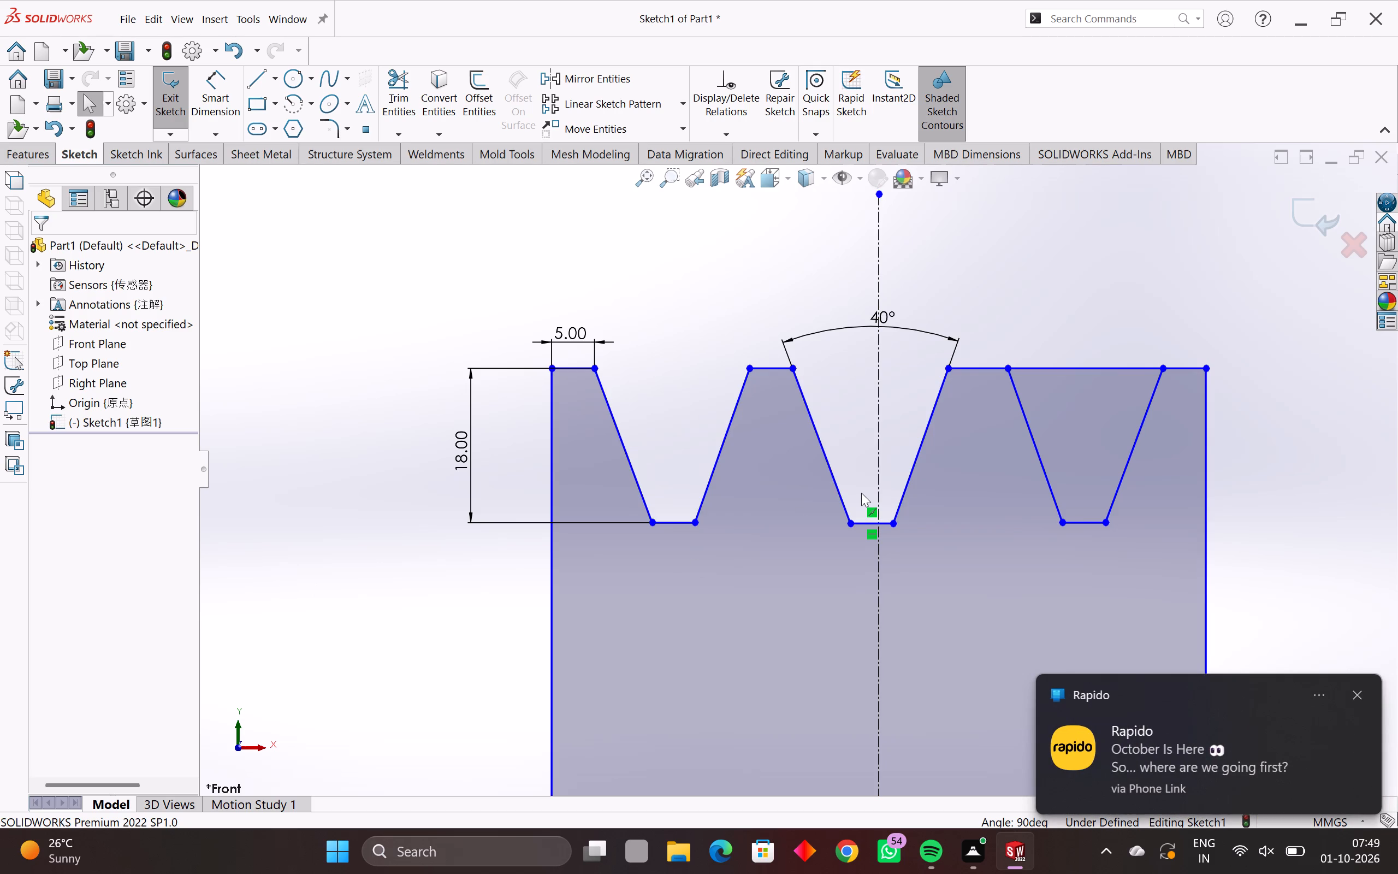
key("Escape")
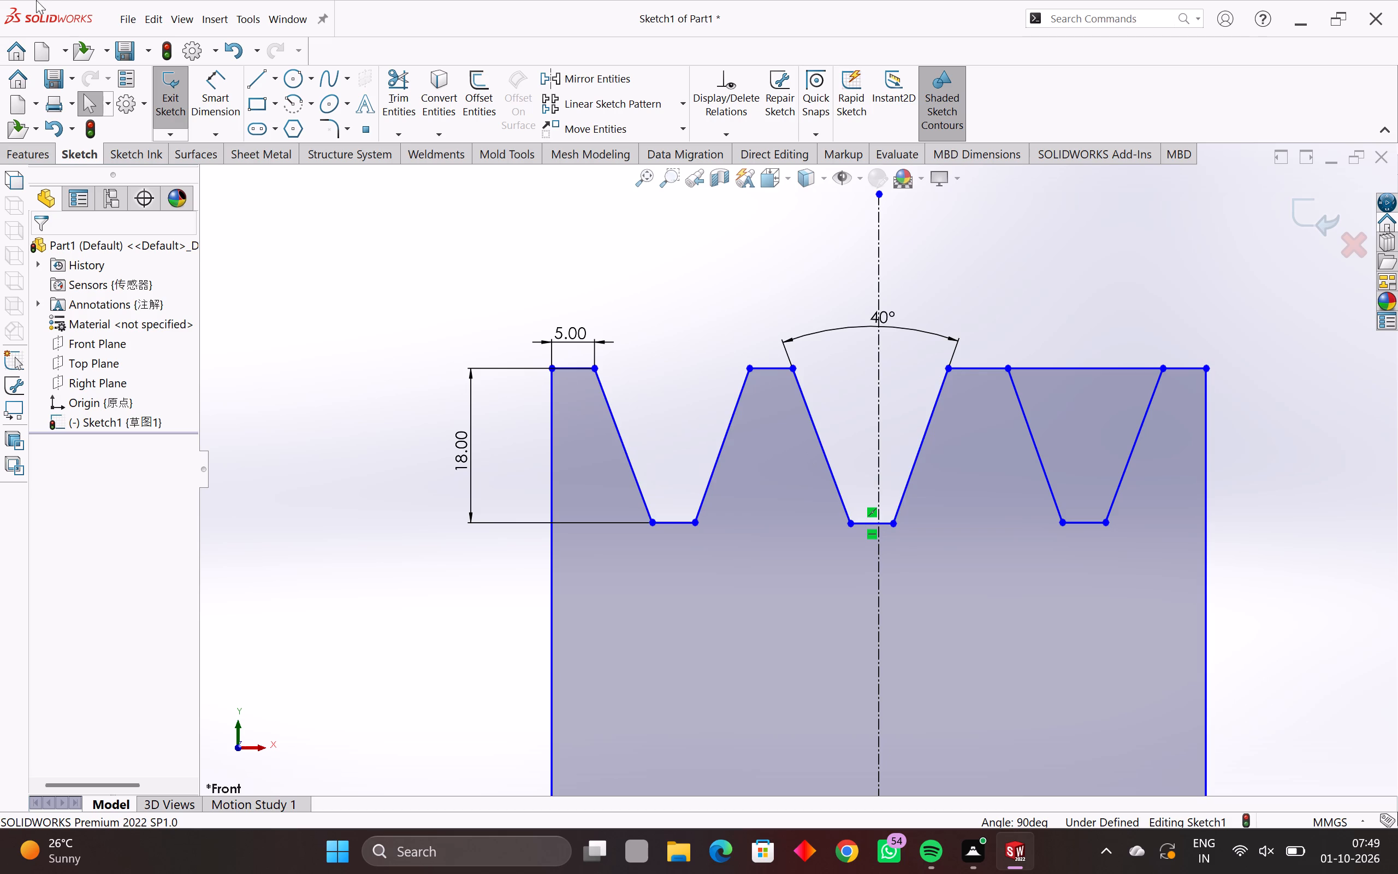
Dimension the length of the central groove's bottom line, placing the dimension inside the groove above the line.
left_click(209, 92)
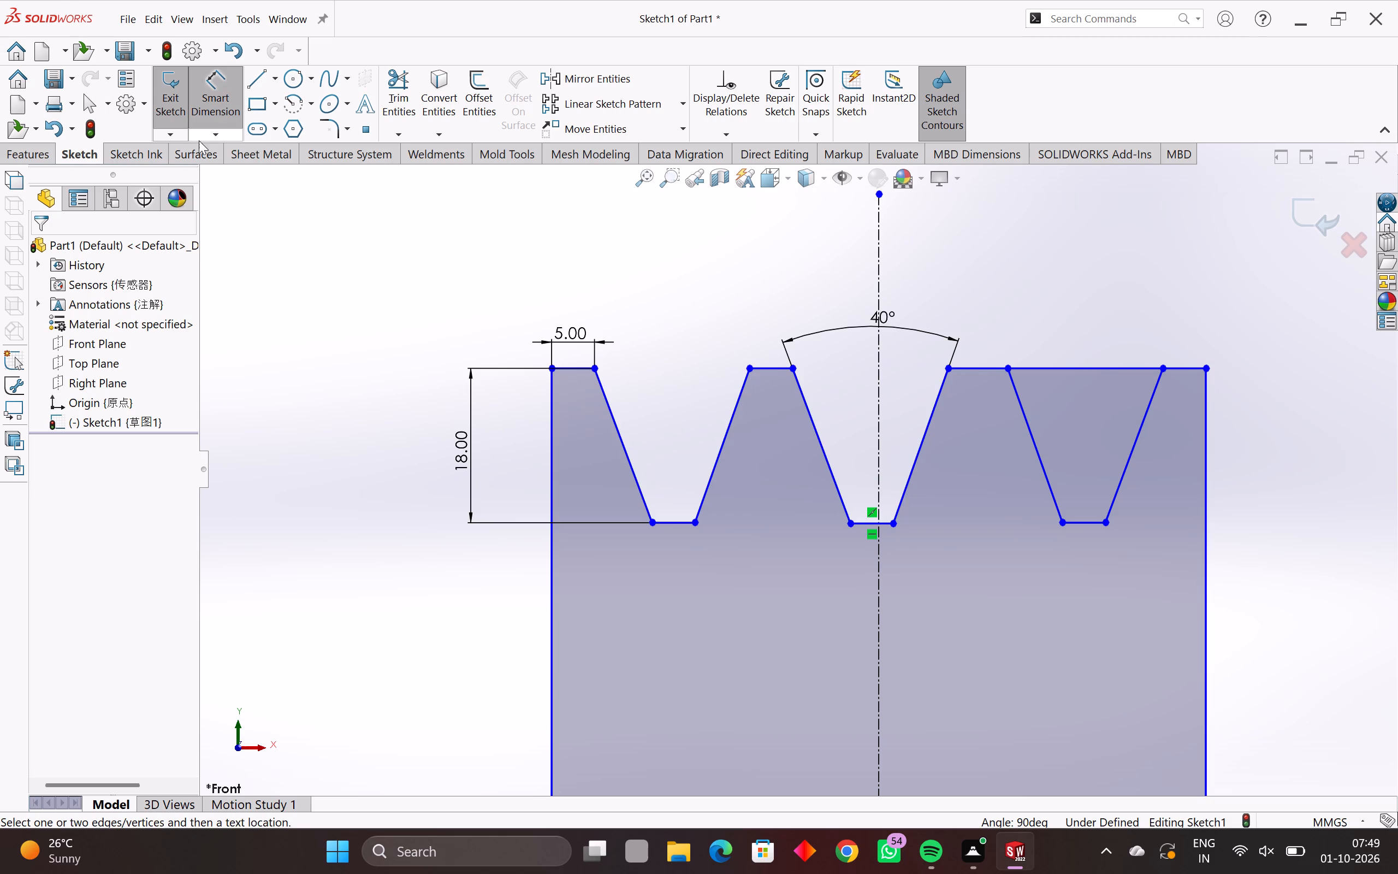
left_click(874, 527)
left_click(880, 563)
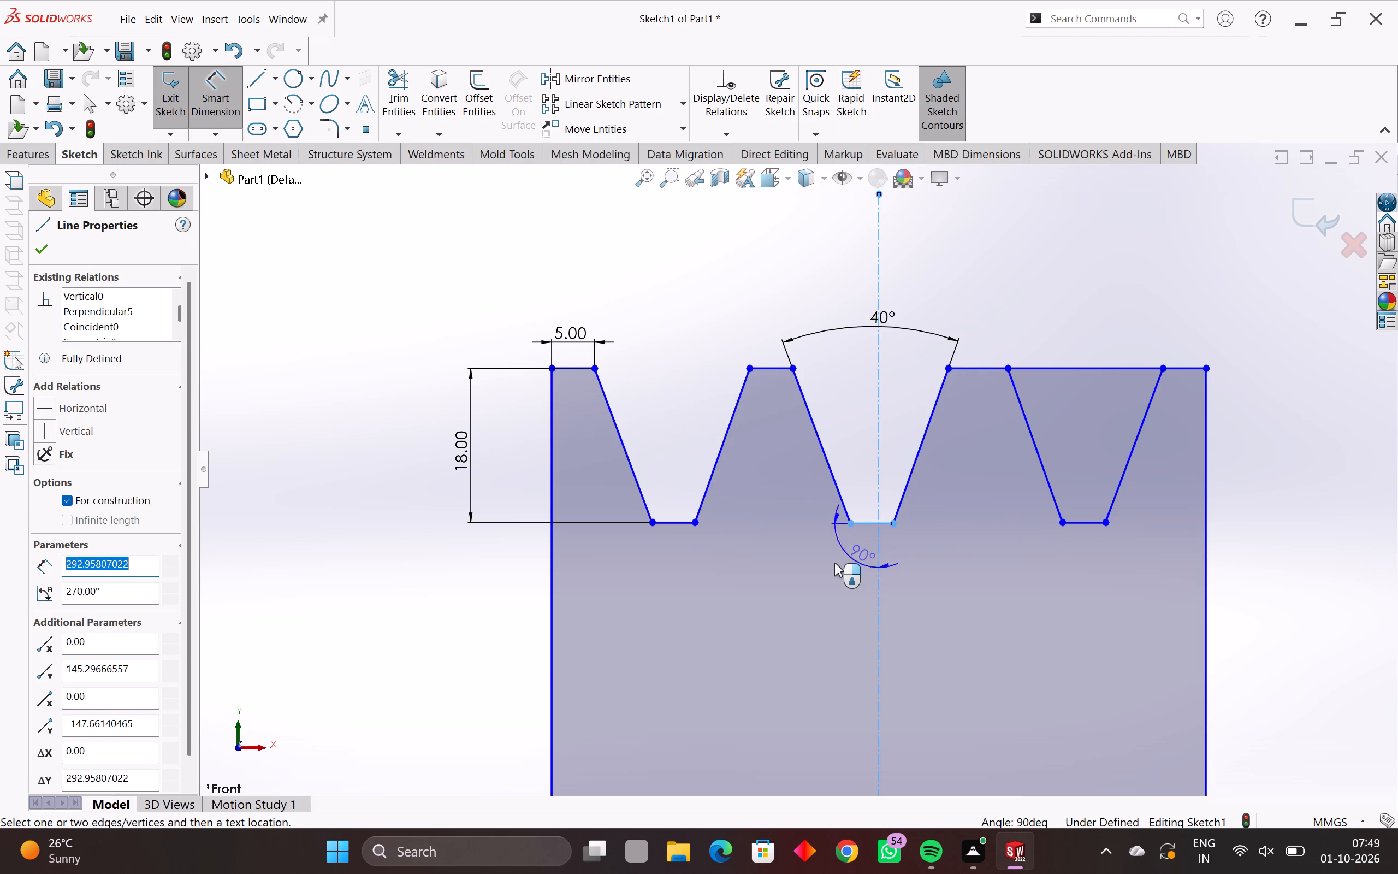
key("Escape")
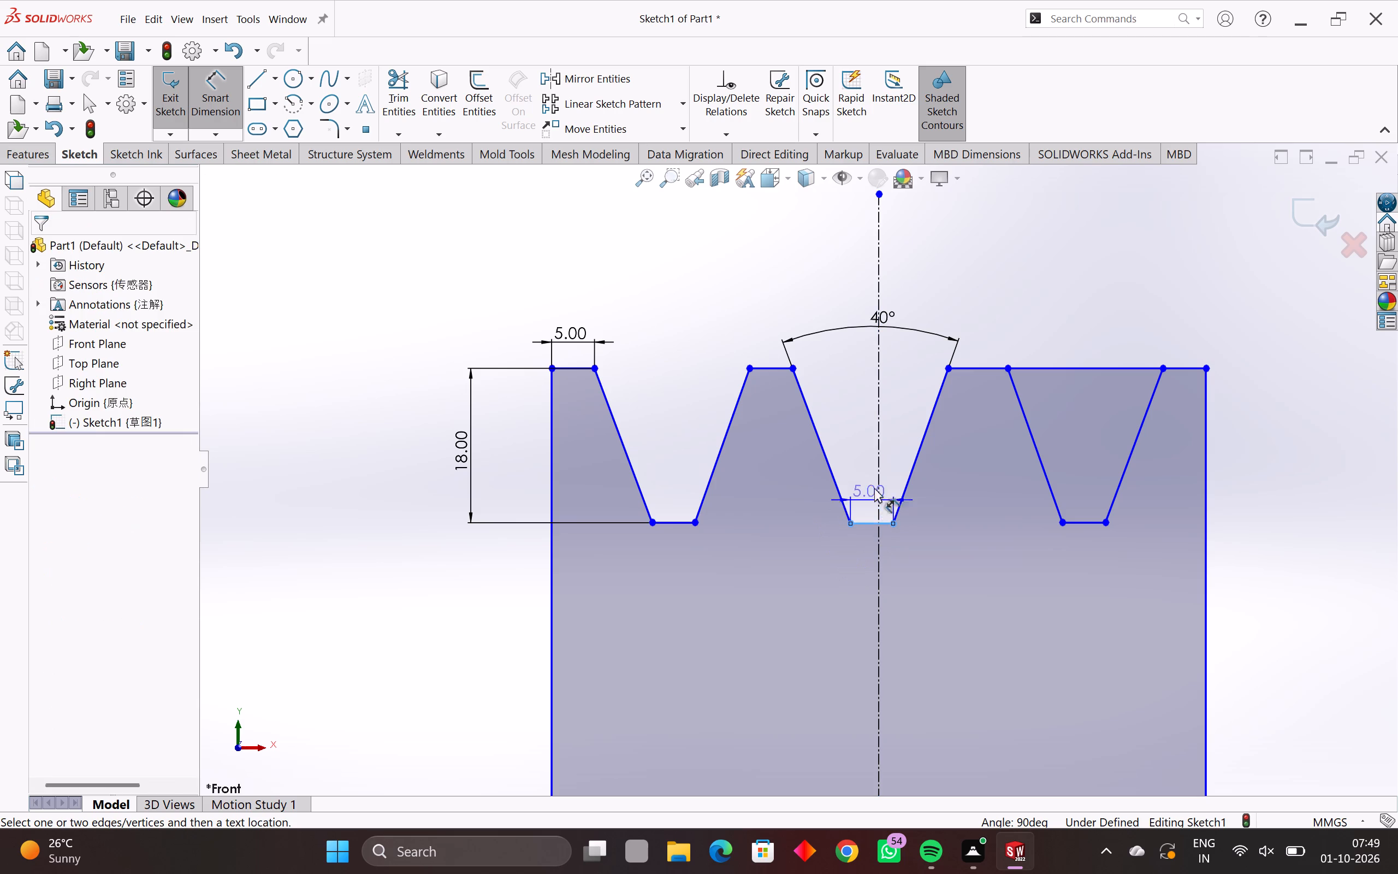
left_click(879, 467)
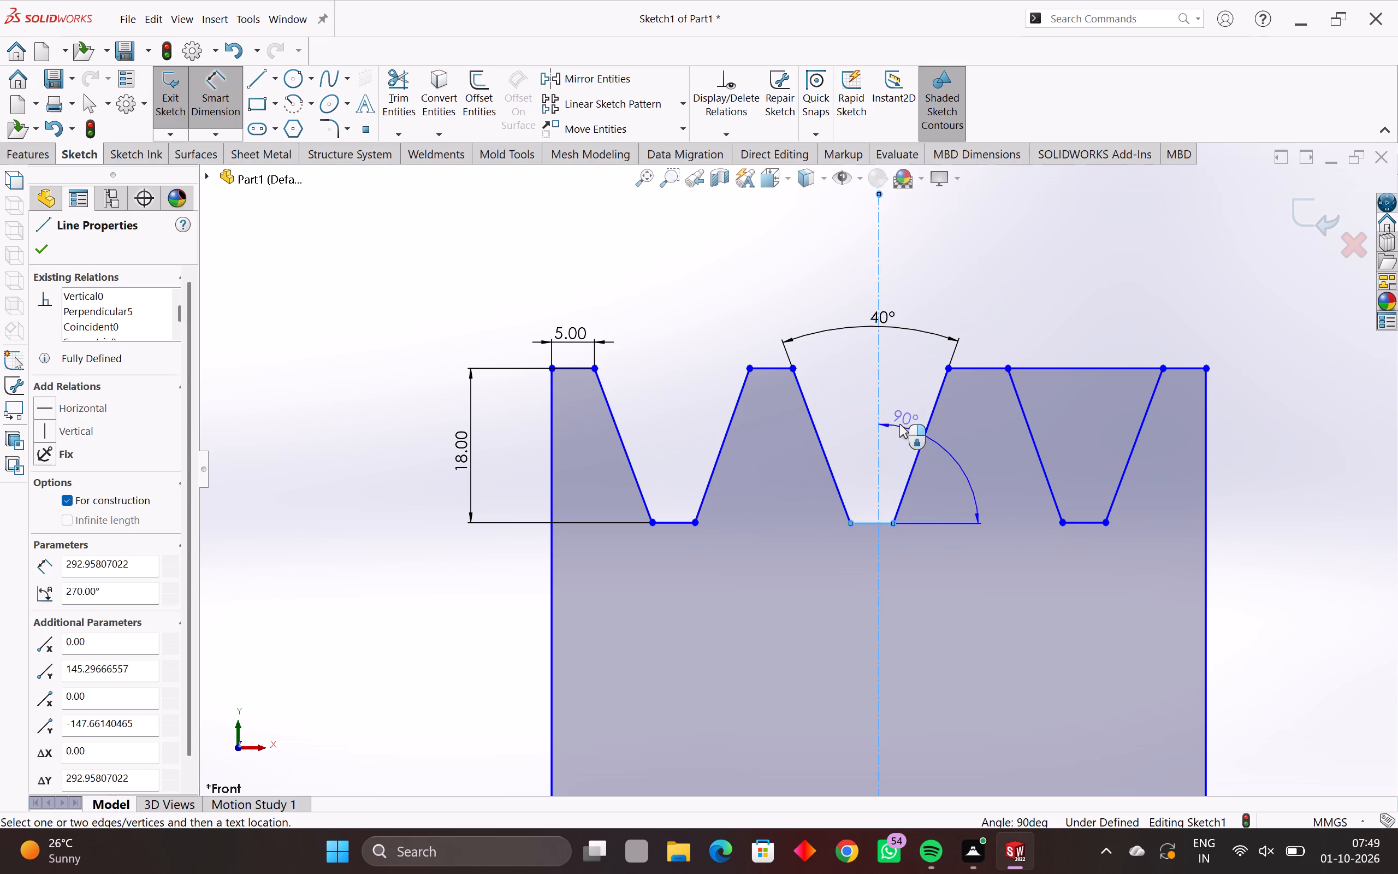
key("Escape")
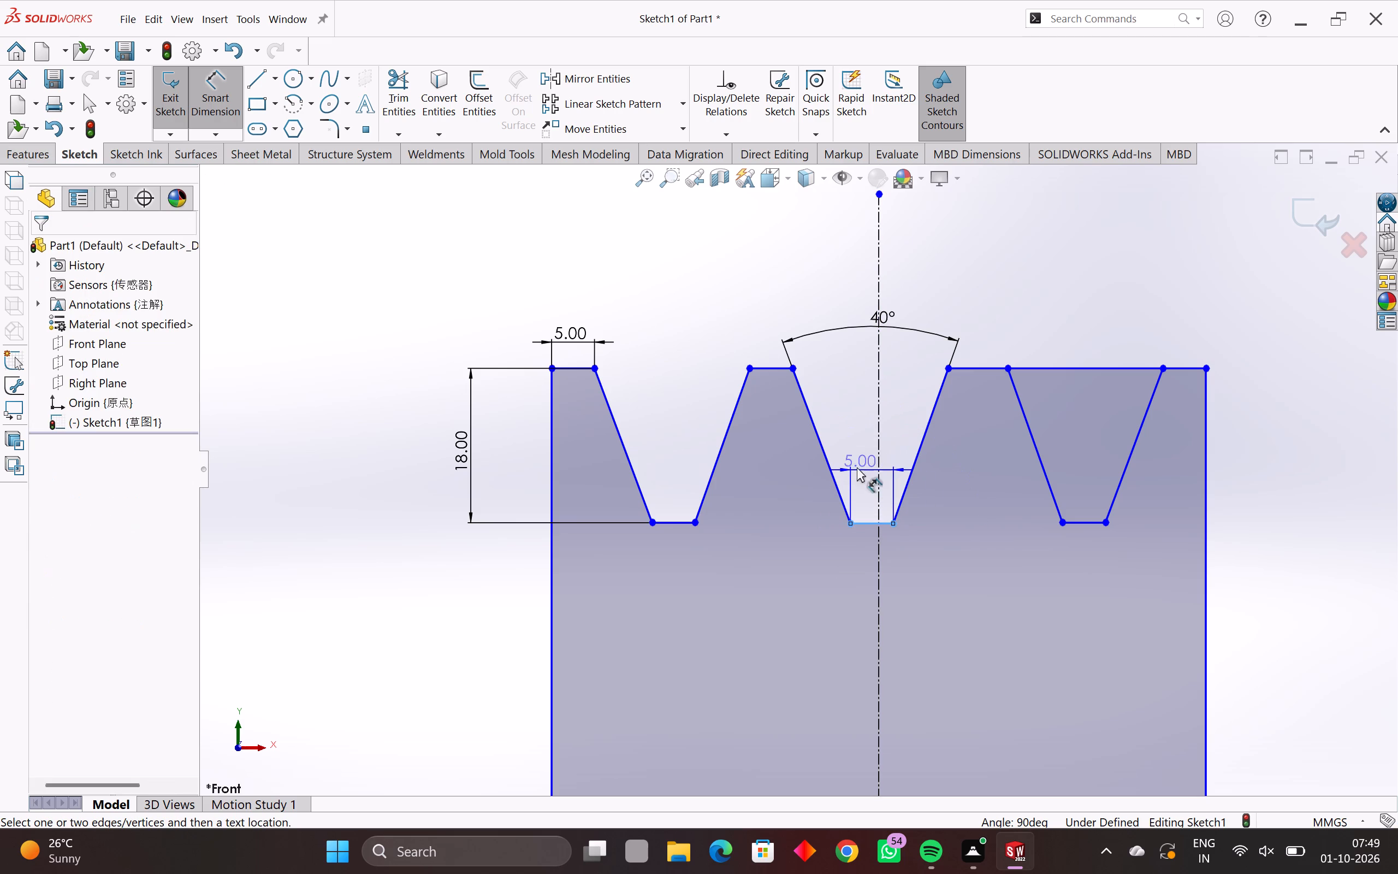
left_click(852, 463)
key("Escape")
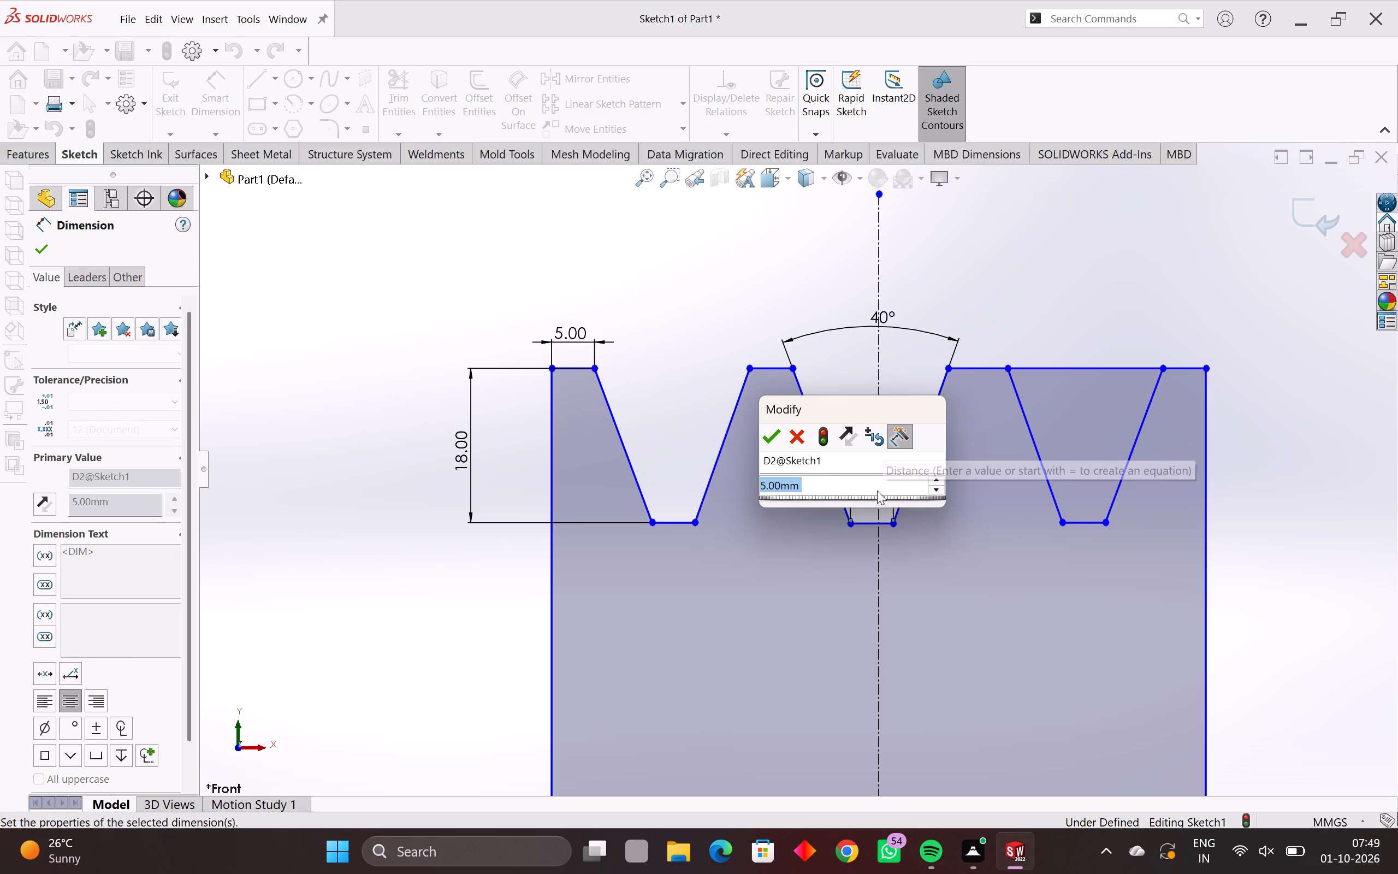
key("Escape")
key("Escape")
key("Escape")
key("Escape")
key("Escape")
key("Escape")
key("Escape")
key("Escape")
key("Escape")
Delete the bottom line of the central groove.
scroll(872, 519, "up", 9)
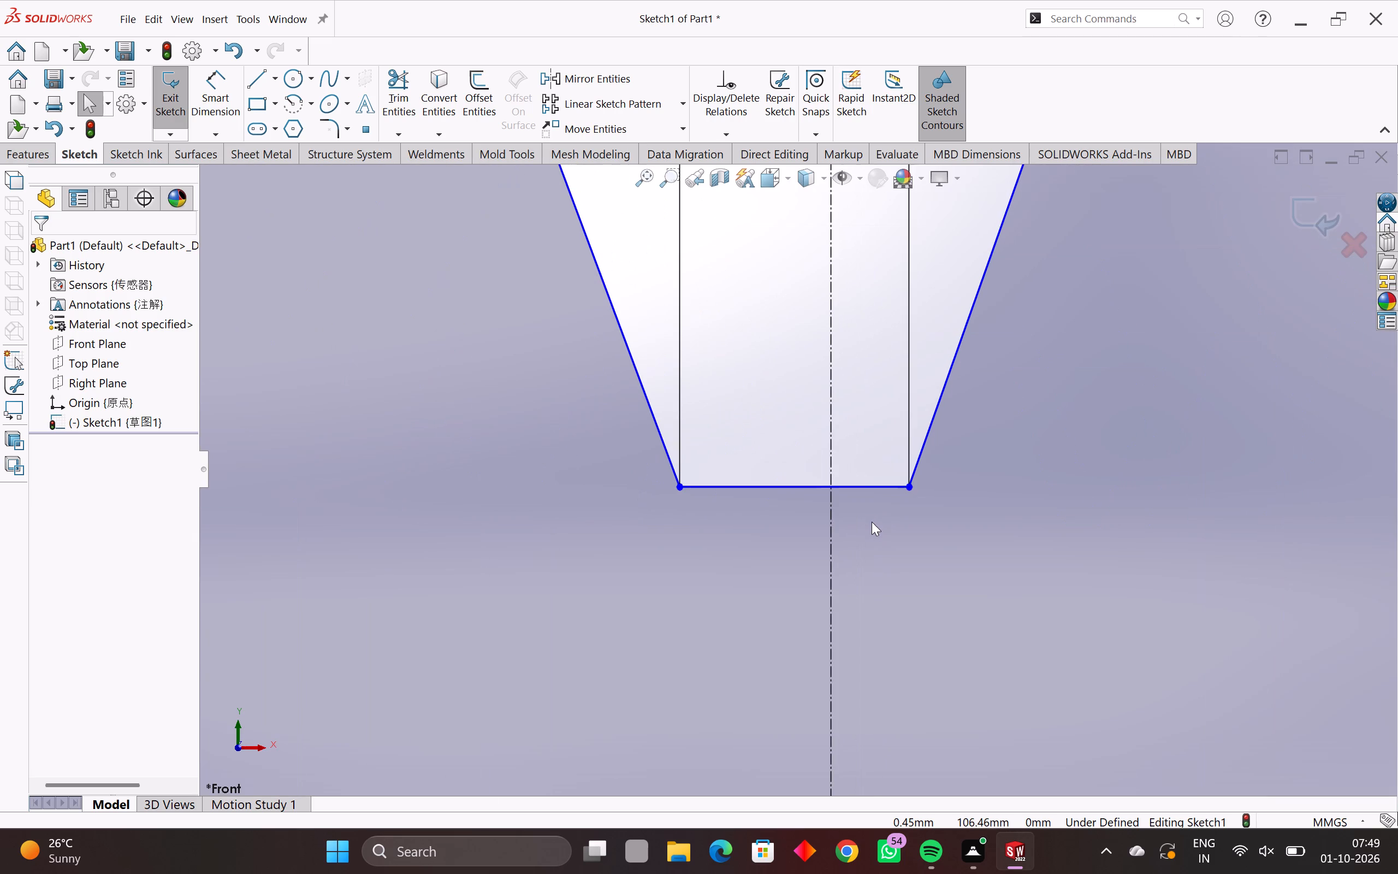
scroll(862, 481, "down", 5)
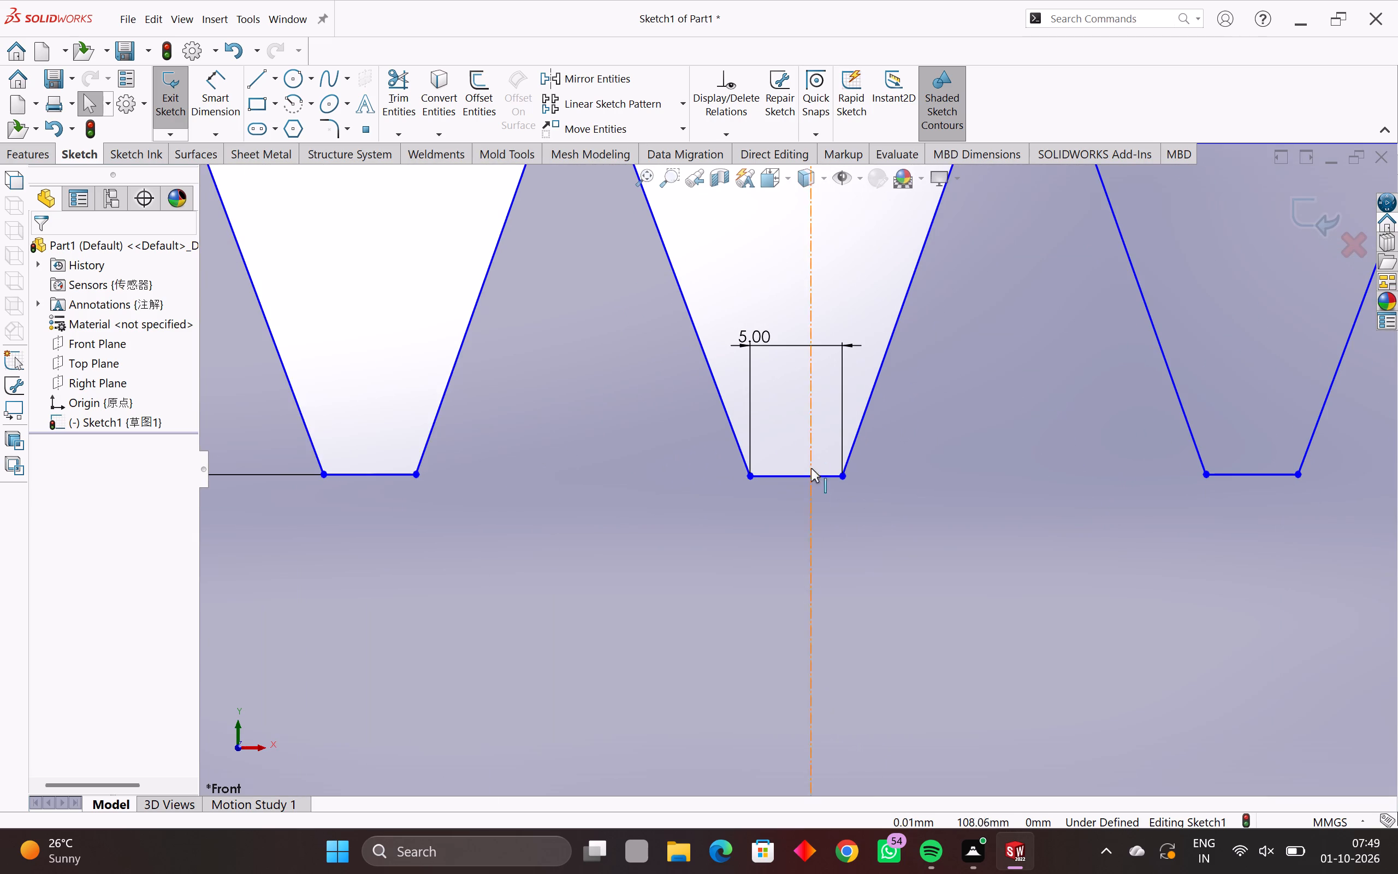
key("Escape")
key("Escape")
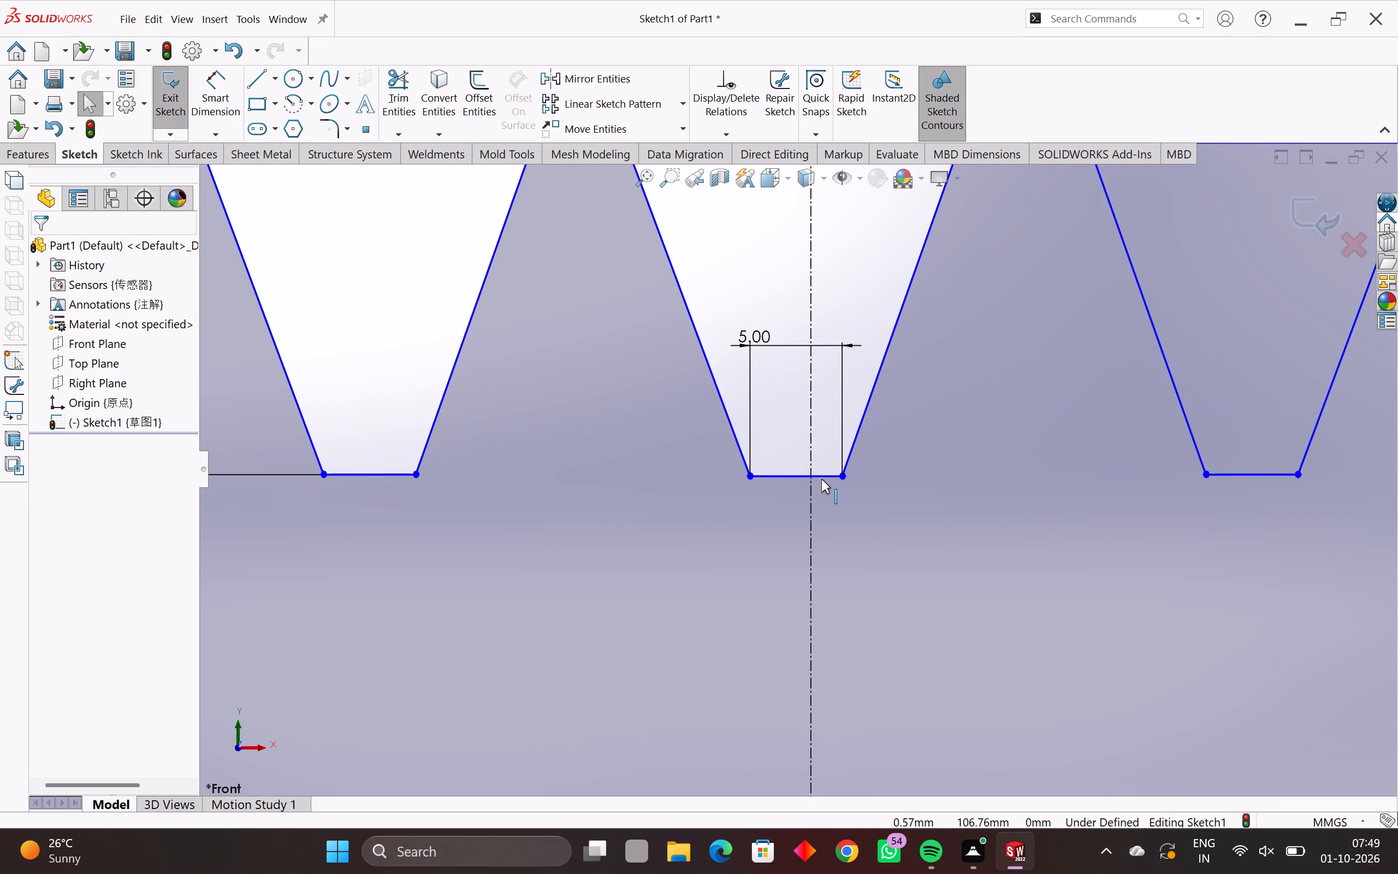
left_click(818, 473)
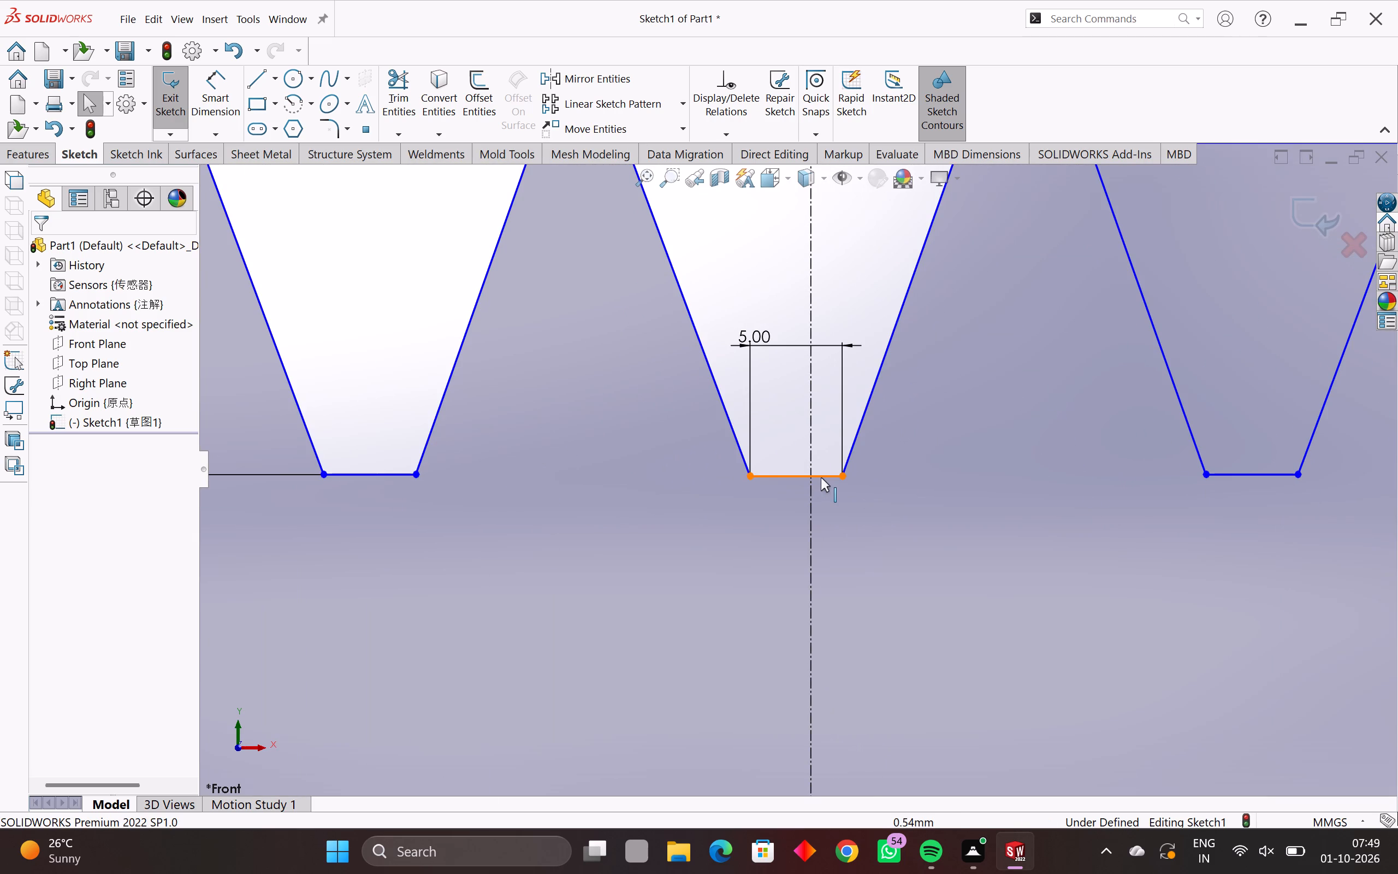
left_click(821, 477)
key("Delete")
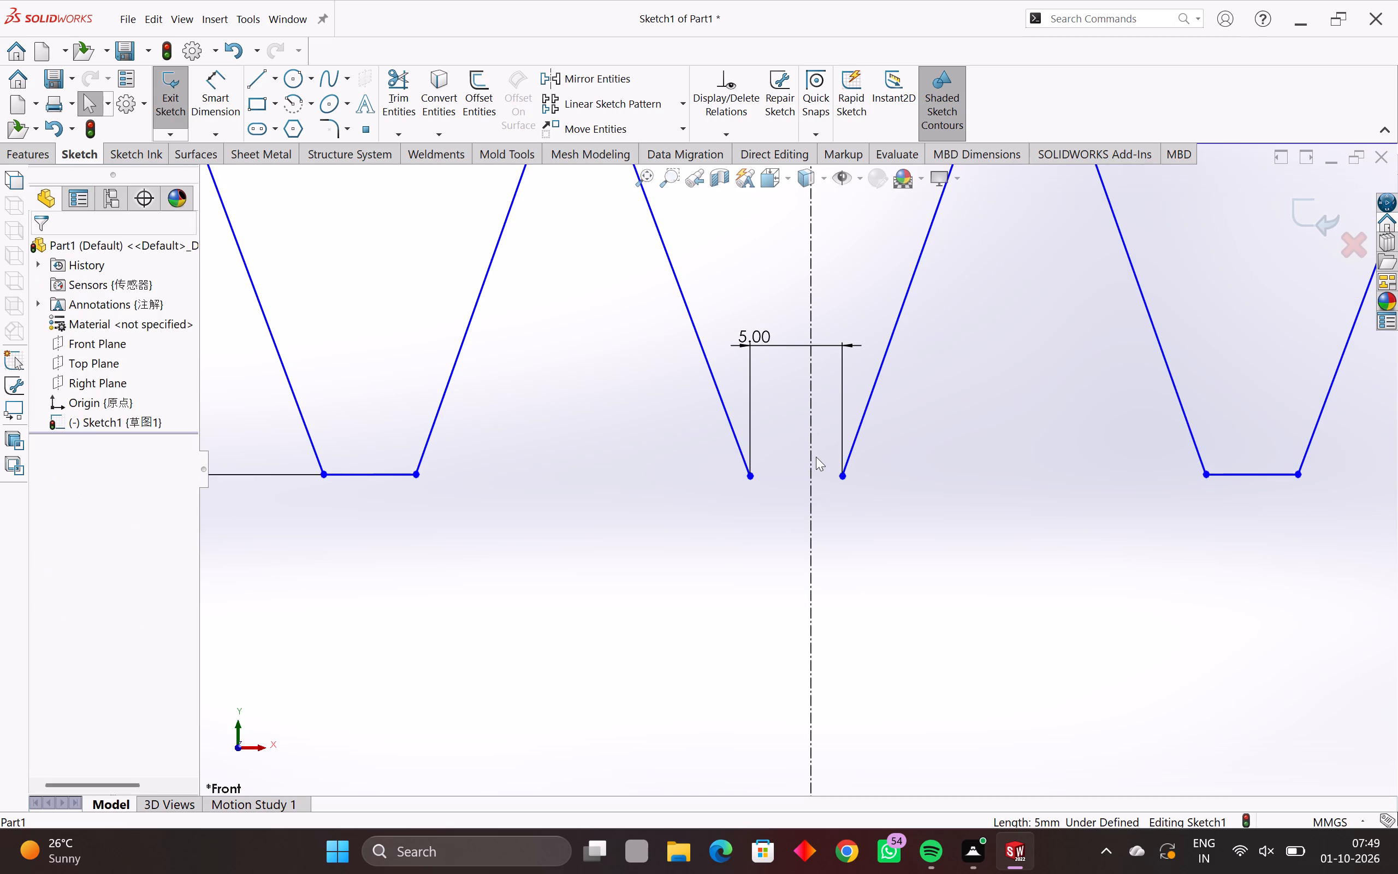
Delete the 5 mm dimension inside the central groove.
left_click(825, 345)
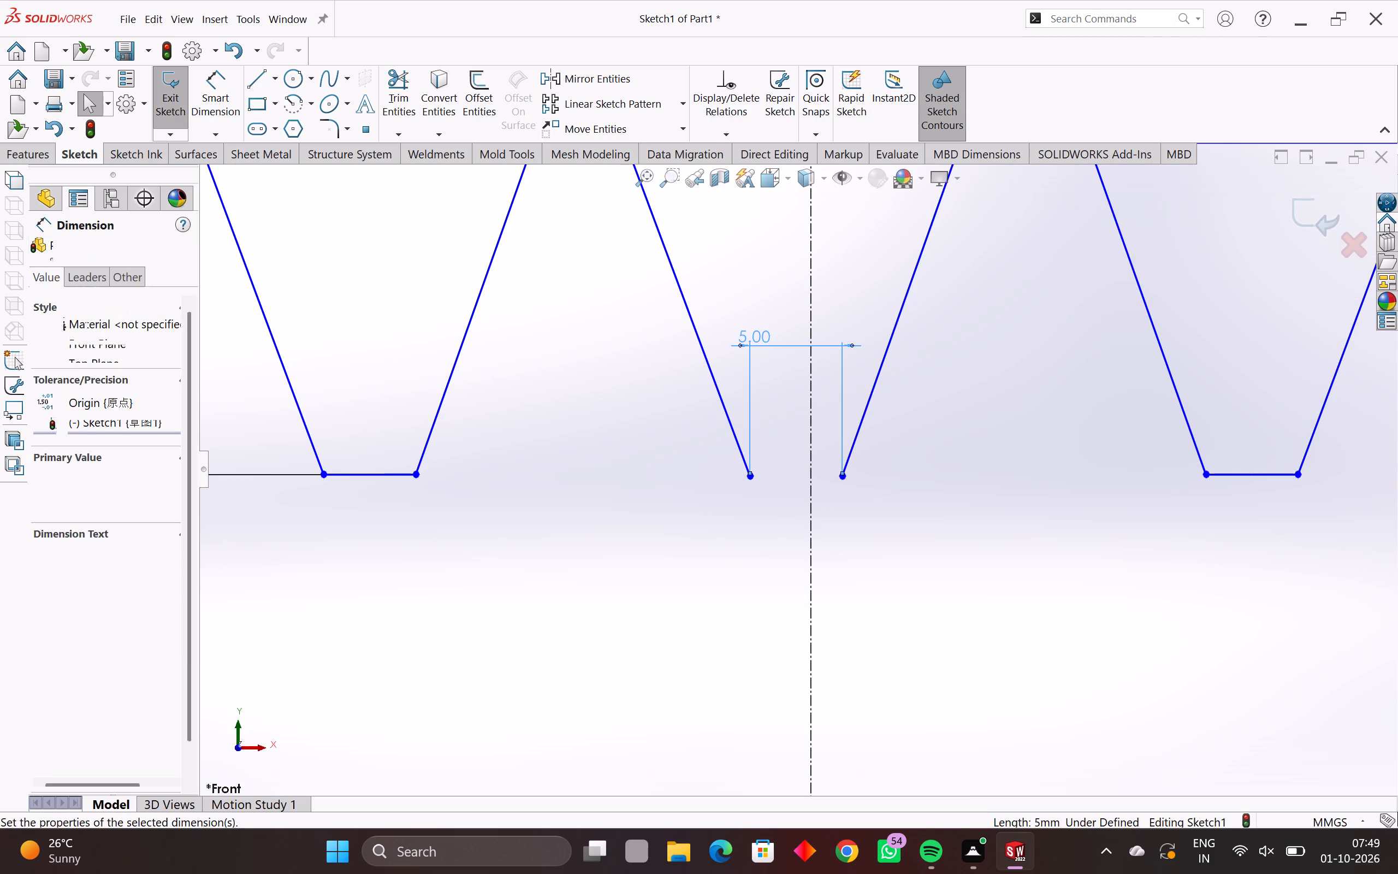
scroll(845, 370, "down", 3)
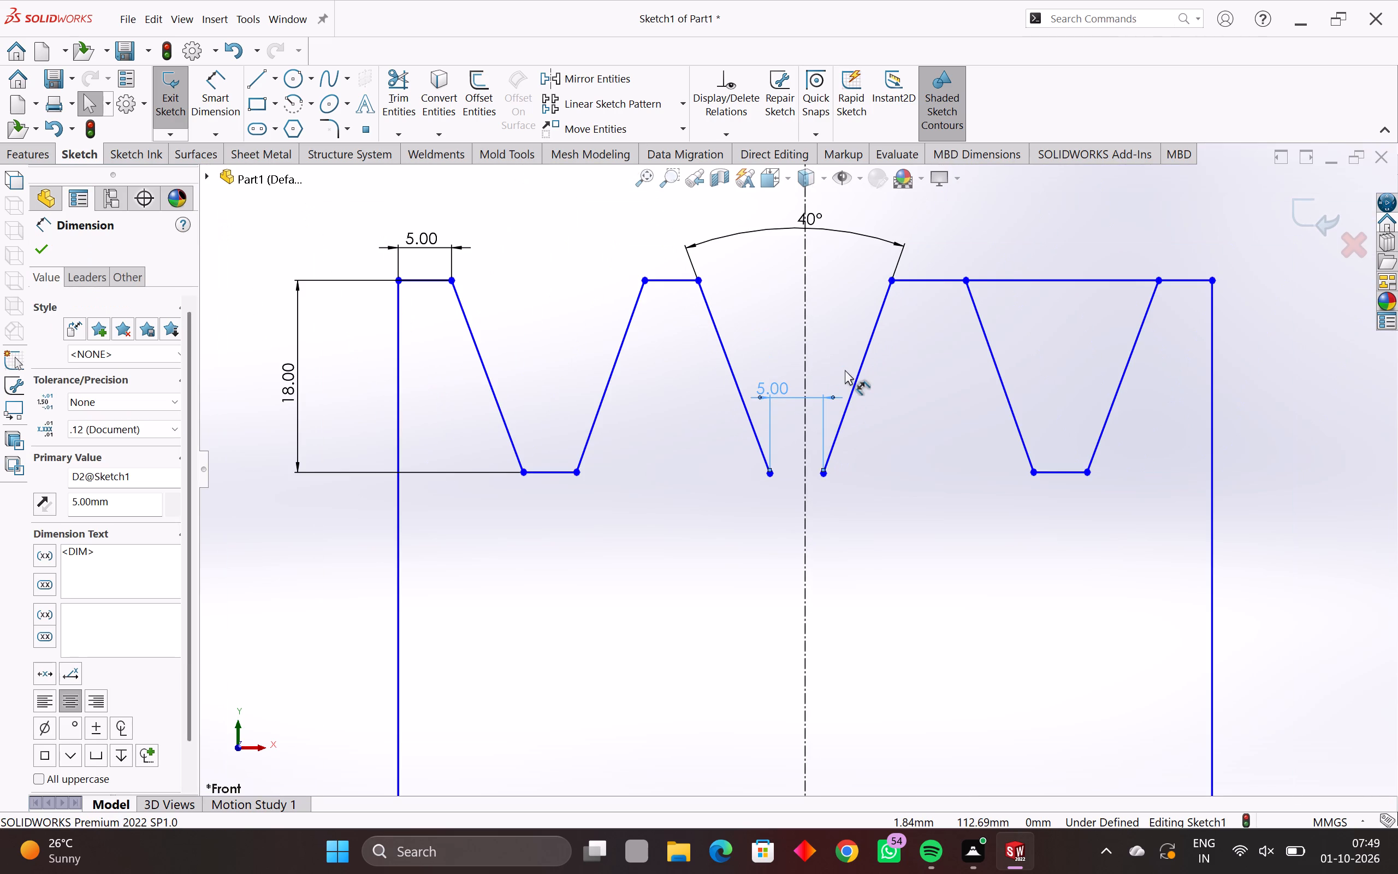
key("Delete")
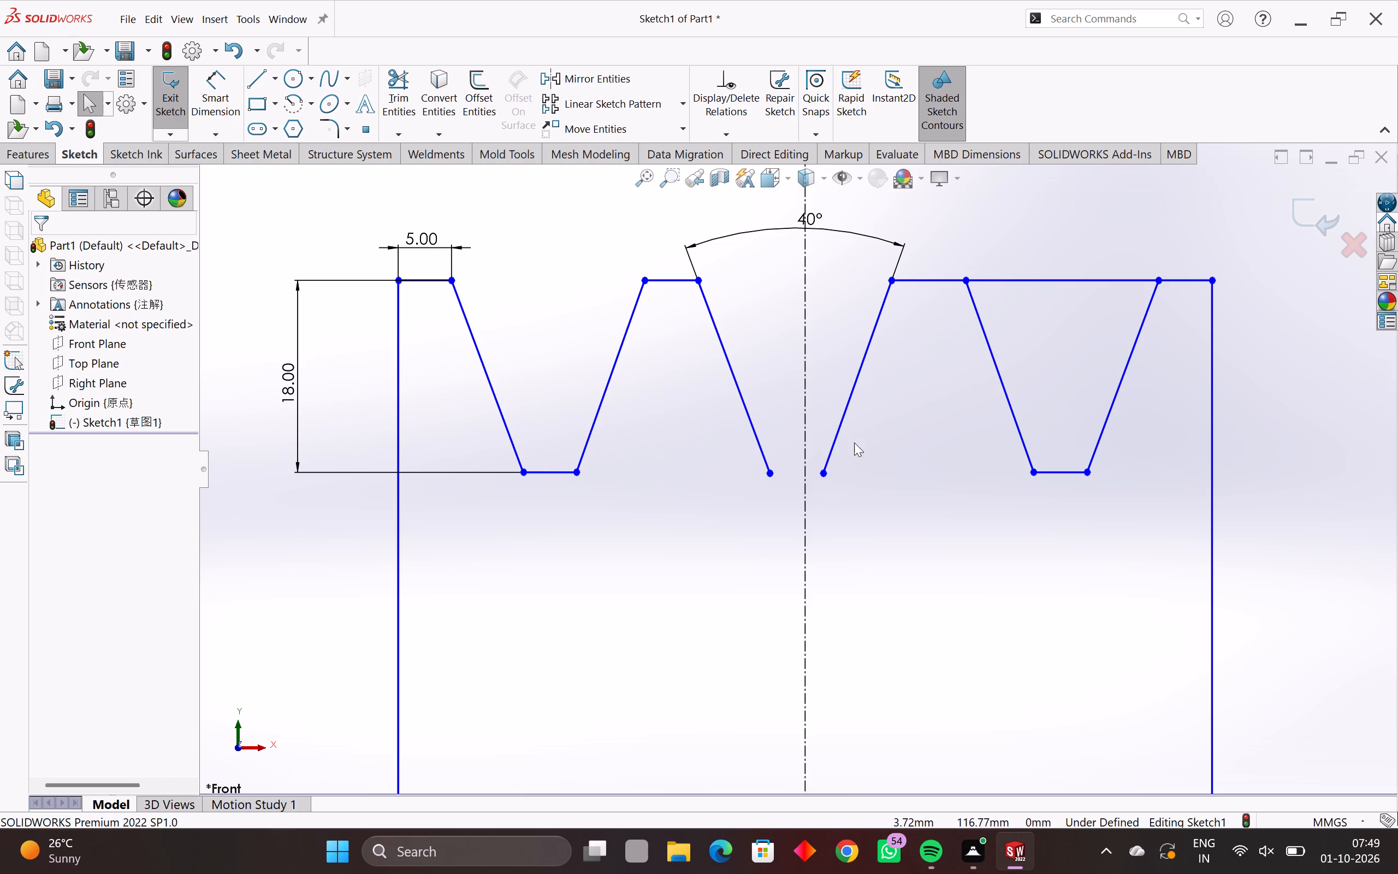
Draw a horizontal line closing the central groove's bottom between the lower endpoints of its two slanted sides.
key("l")
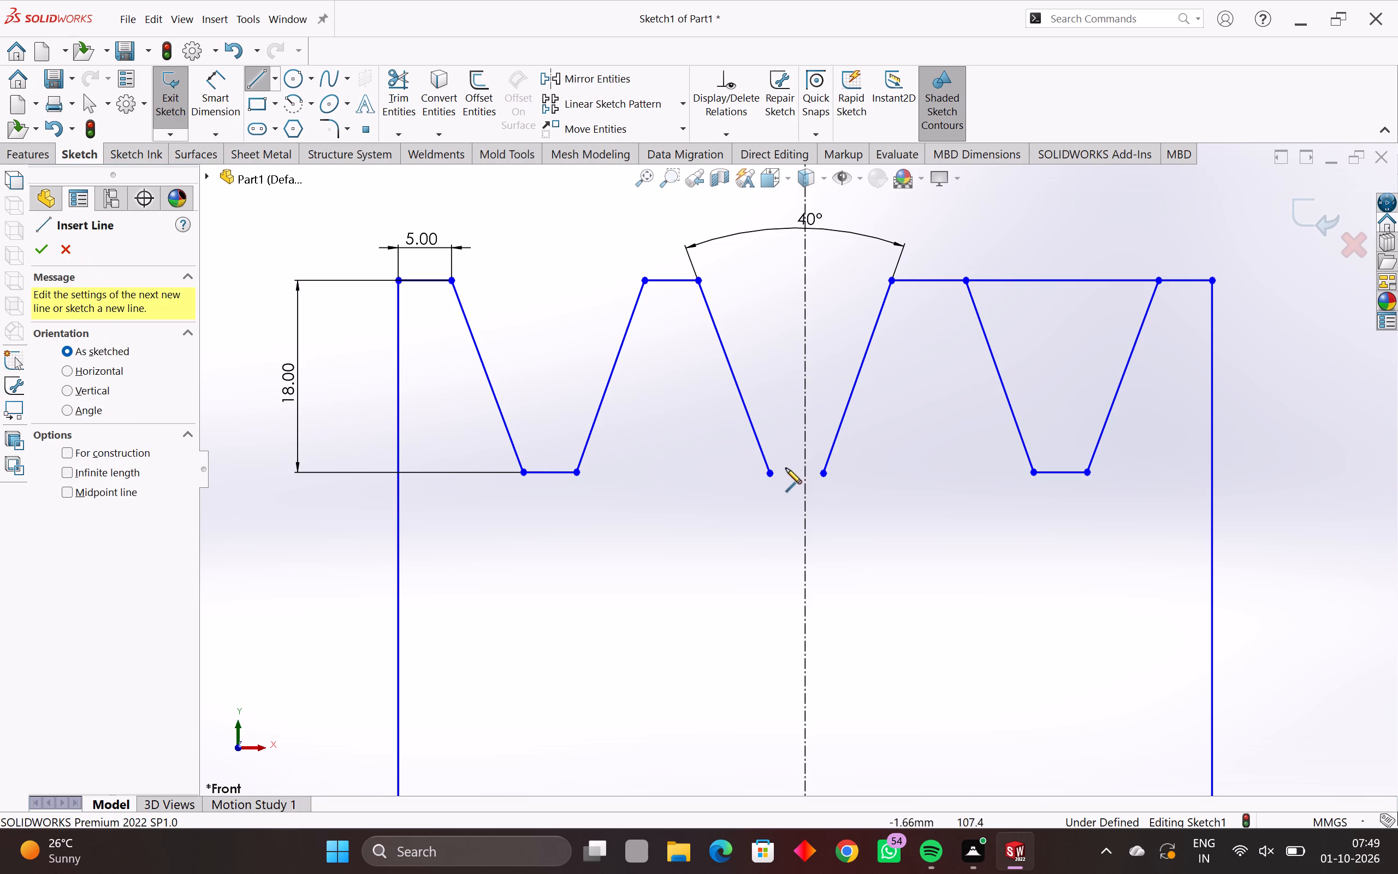
scroll(774, 475, "up", 6)
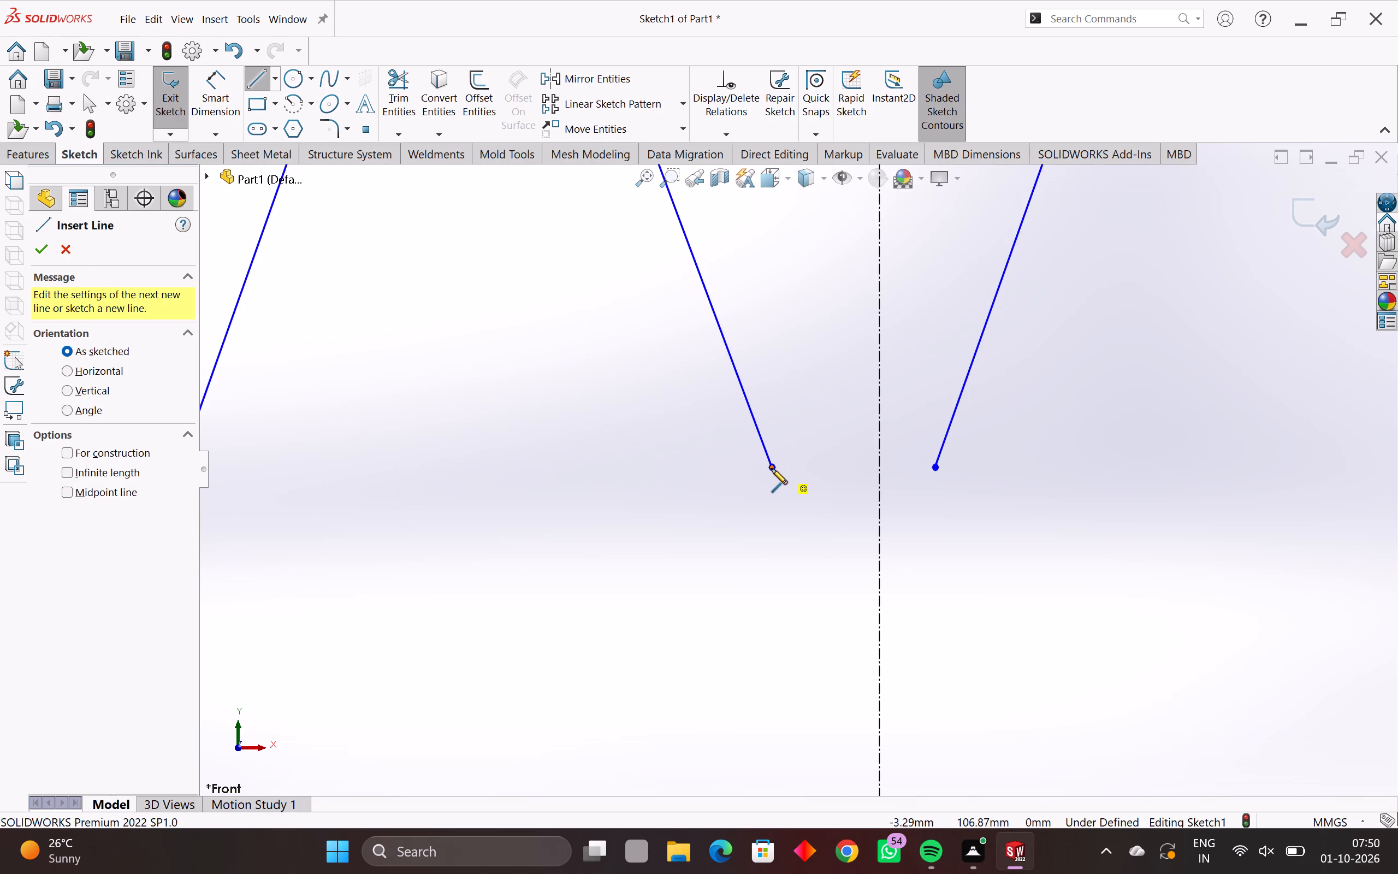
left_click(771, 468)
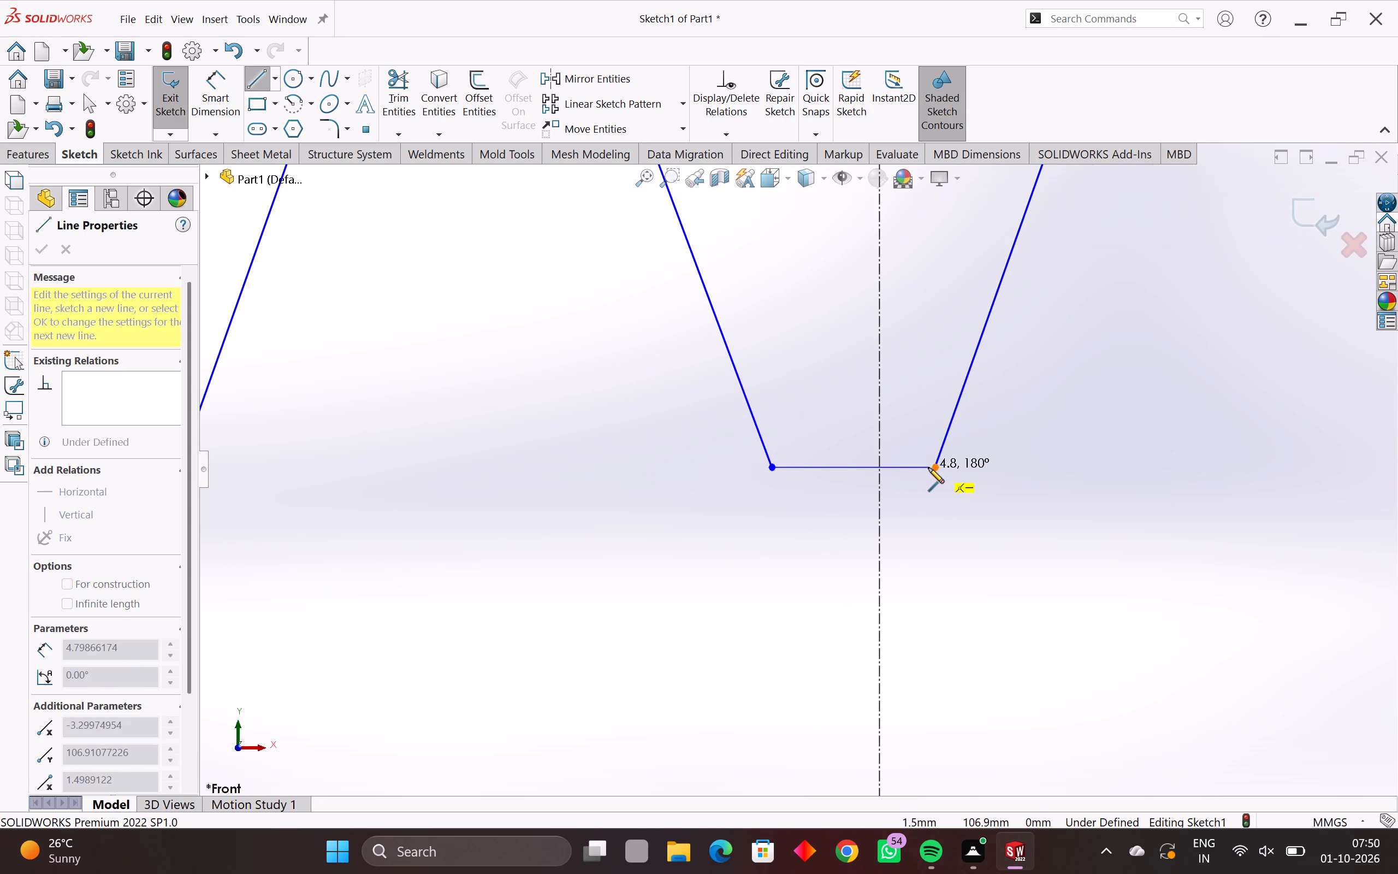
left_click(935, 467)
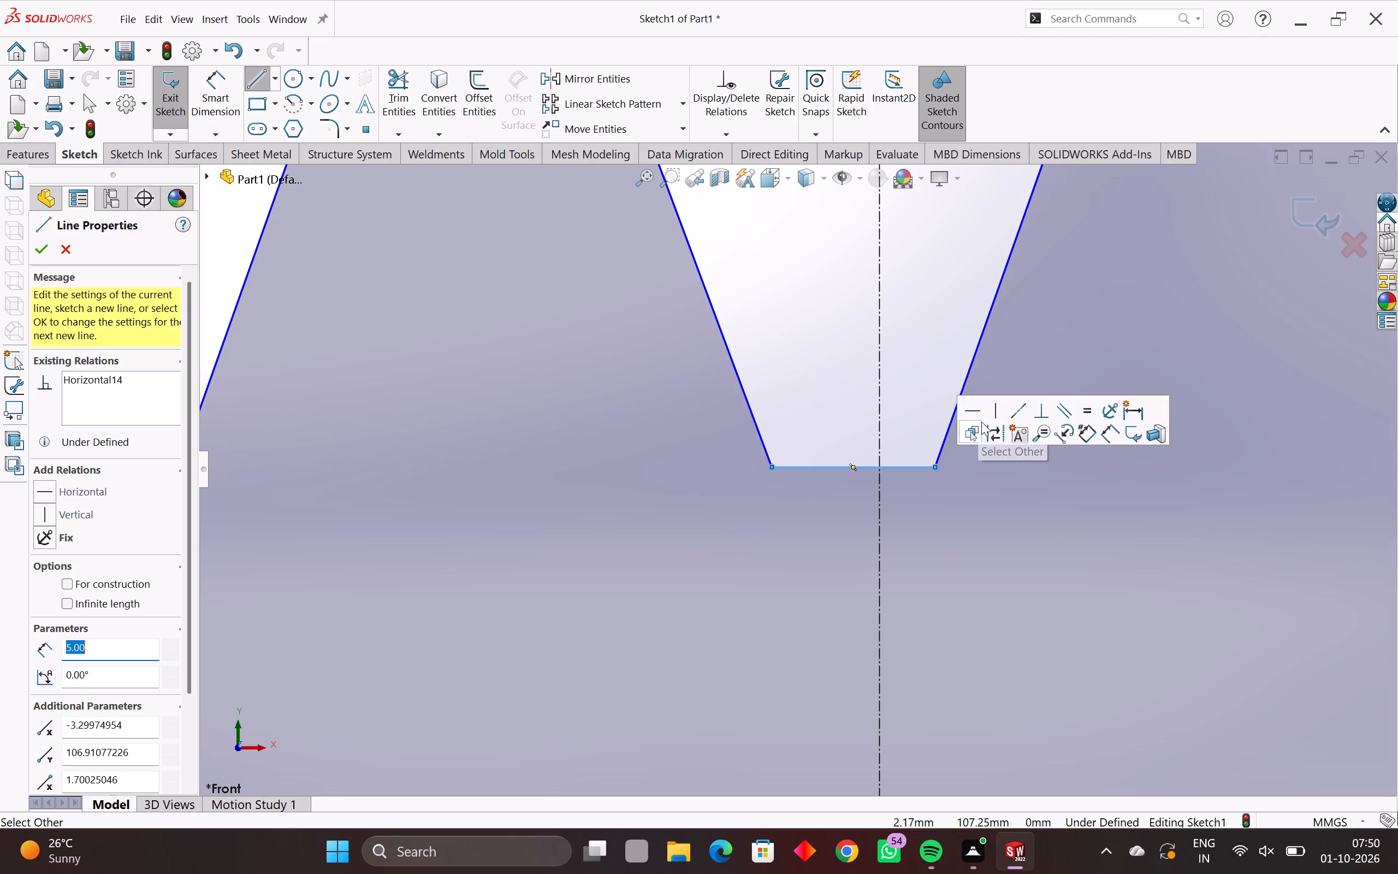
scroll(882, 457, "down", 3)
key("Escape")
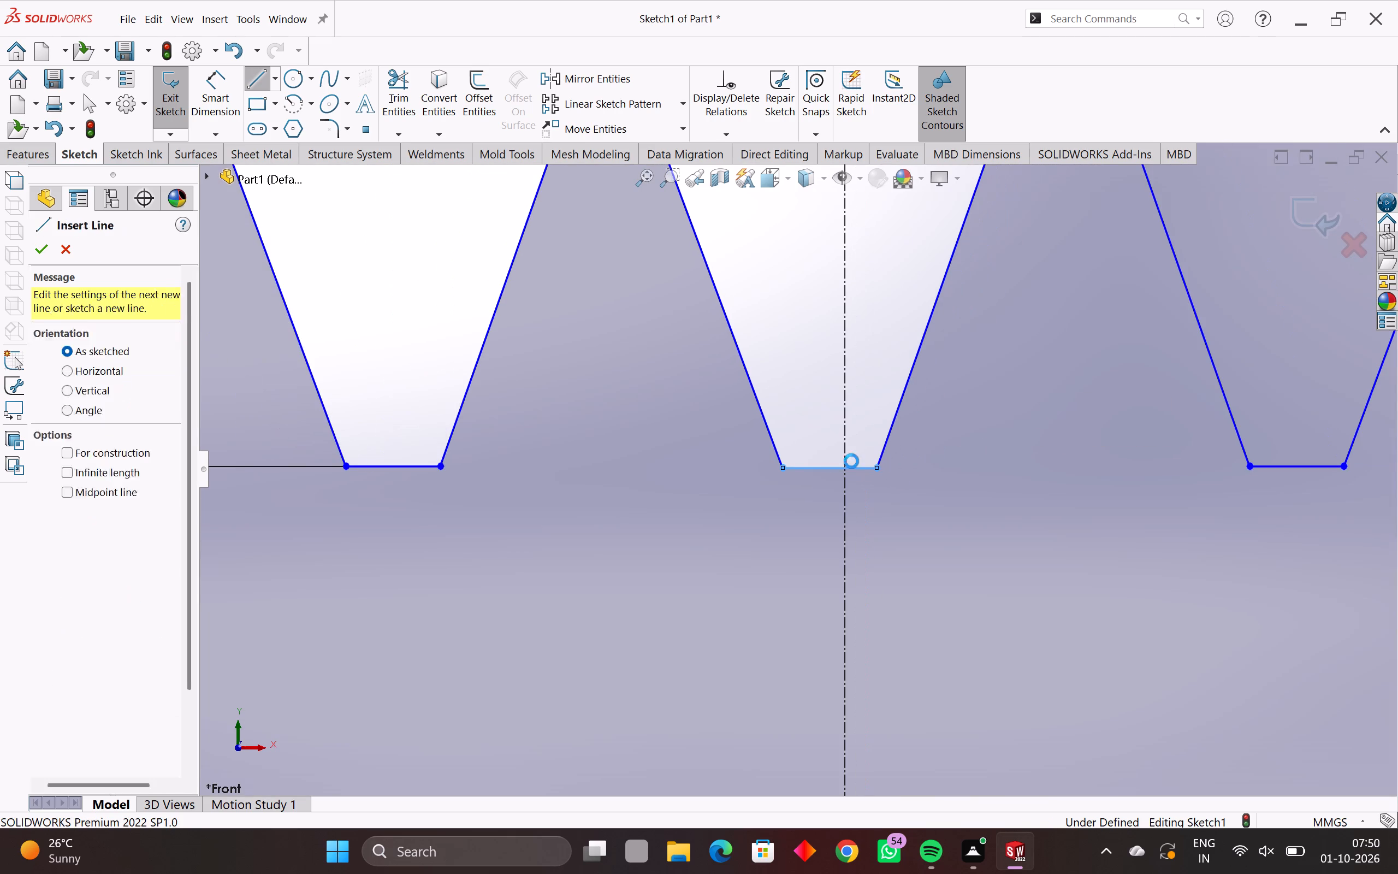
key("Escape")
scroll(973, 420, "down", 3)
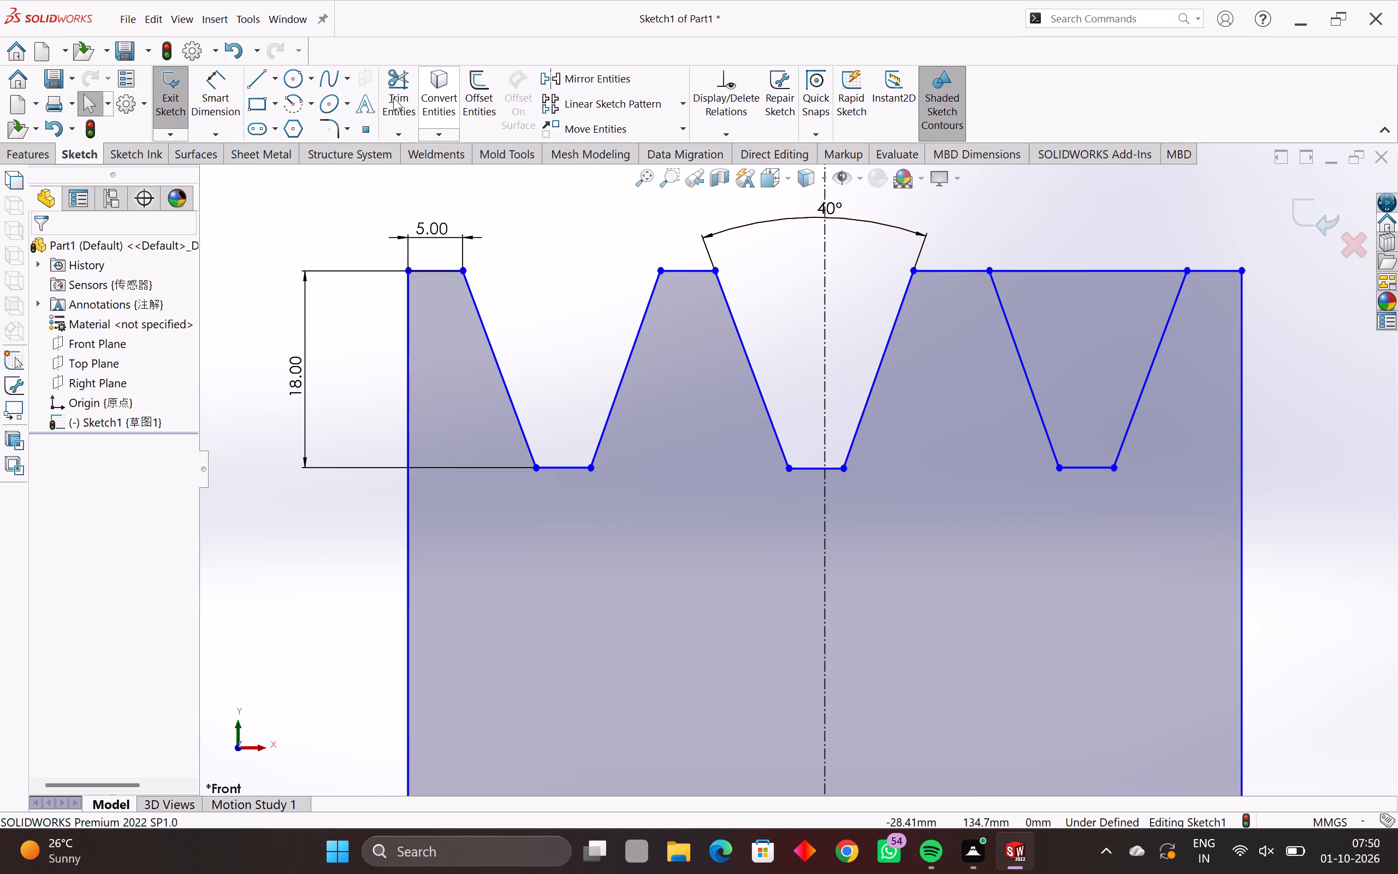
Trim away the top edge segment that spans the opening of the right groove.
left_click(392, 79)
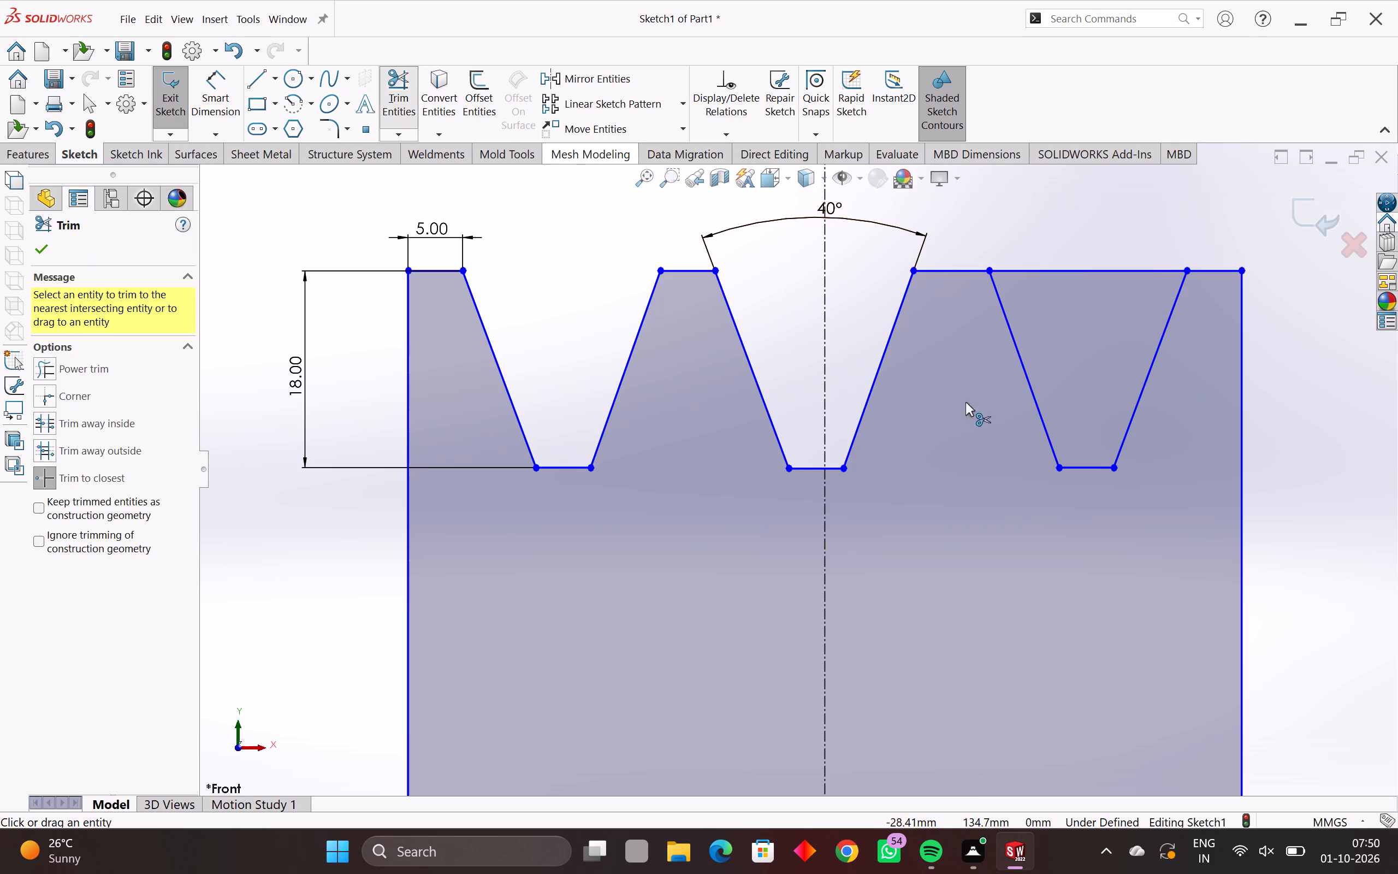
left_click(1080, 270)
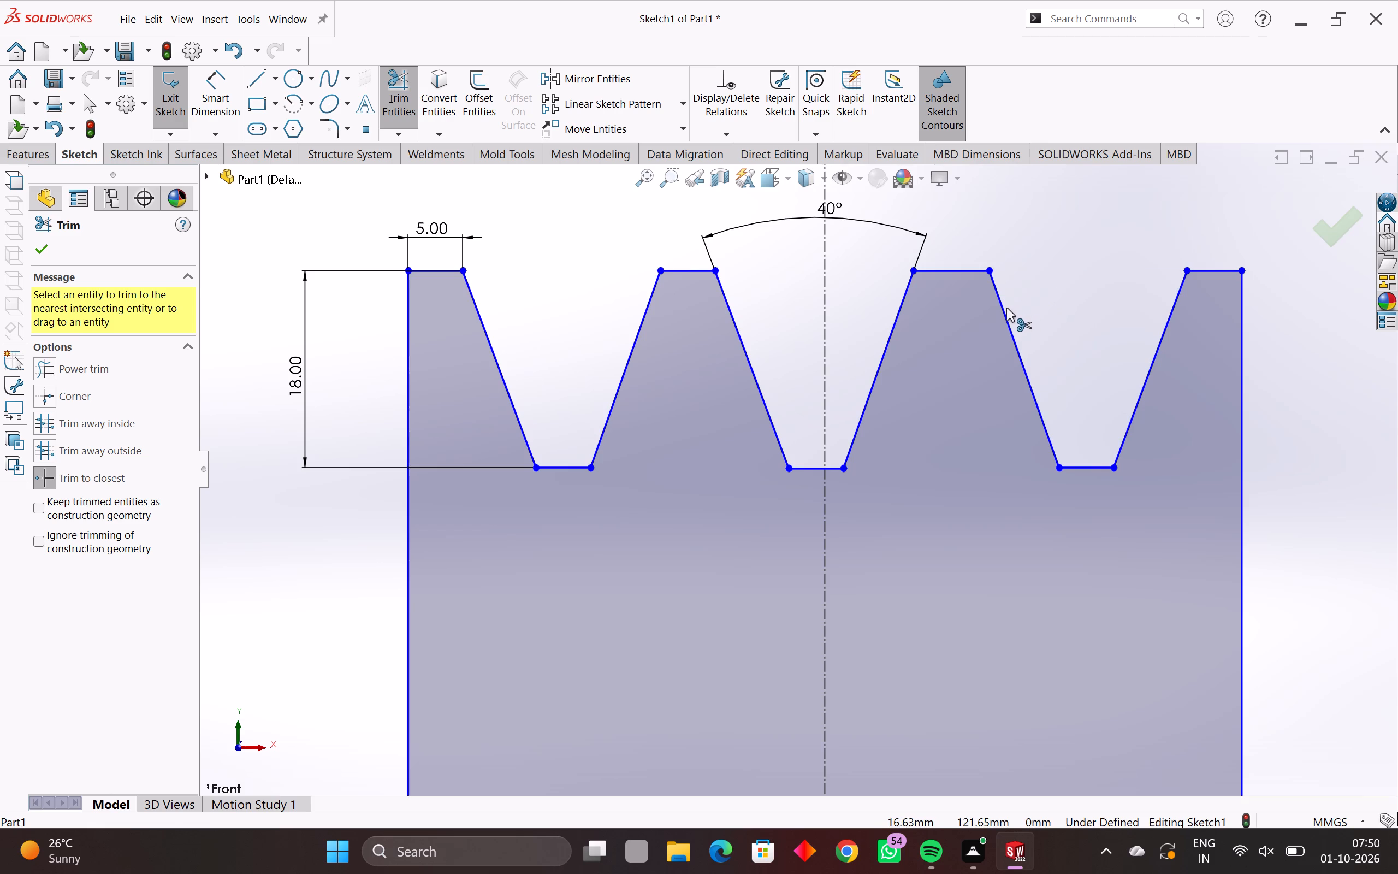
key("Escape")
key("Escape")
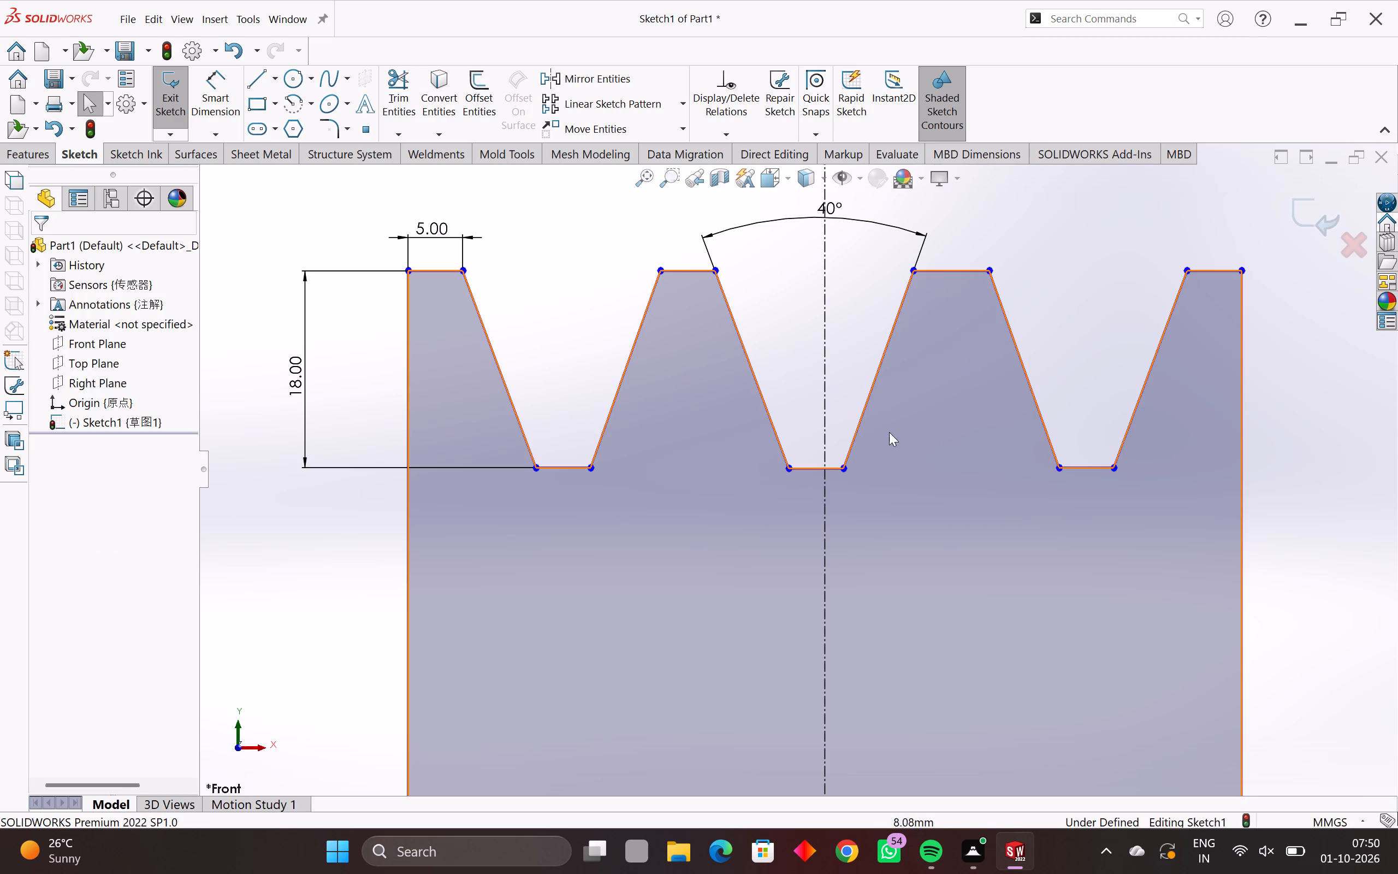
Examine the three-groove profile for symmetry about the vertical centerline and check the whole section outline.
scroll(856, 440, "down", 4)
scroll(886, 500, "down", 3)
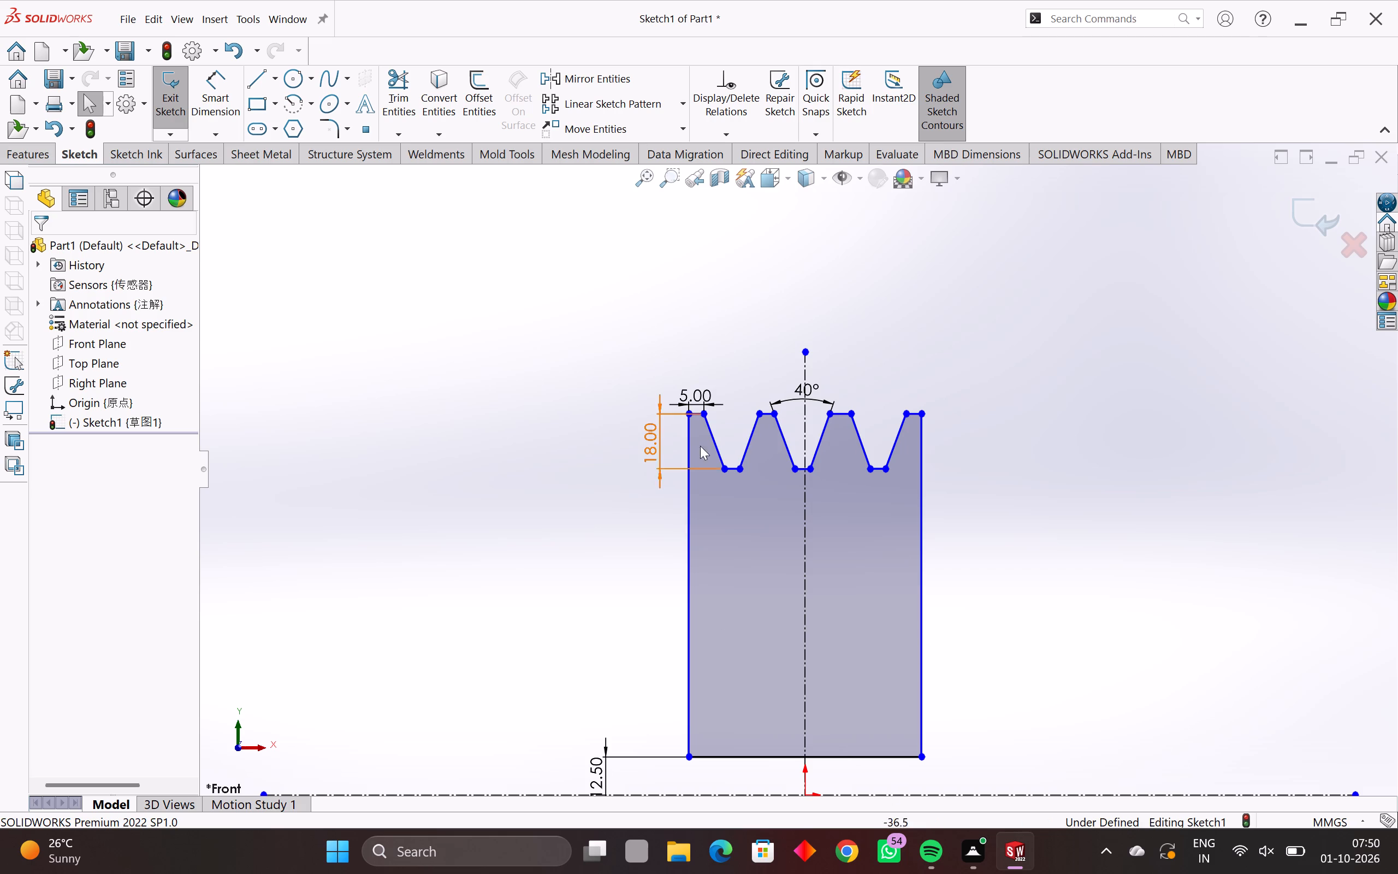
scroll(819, 463, "up", 7)
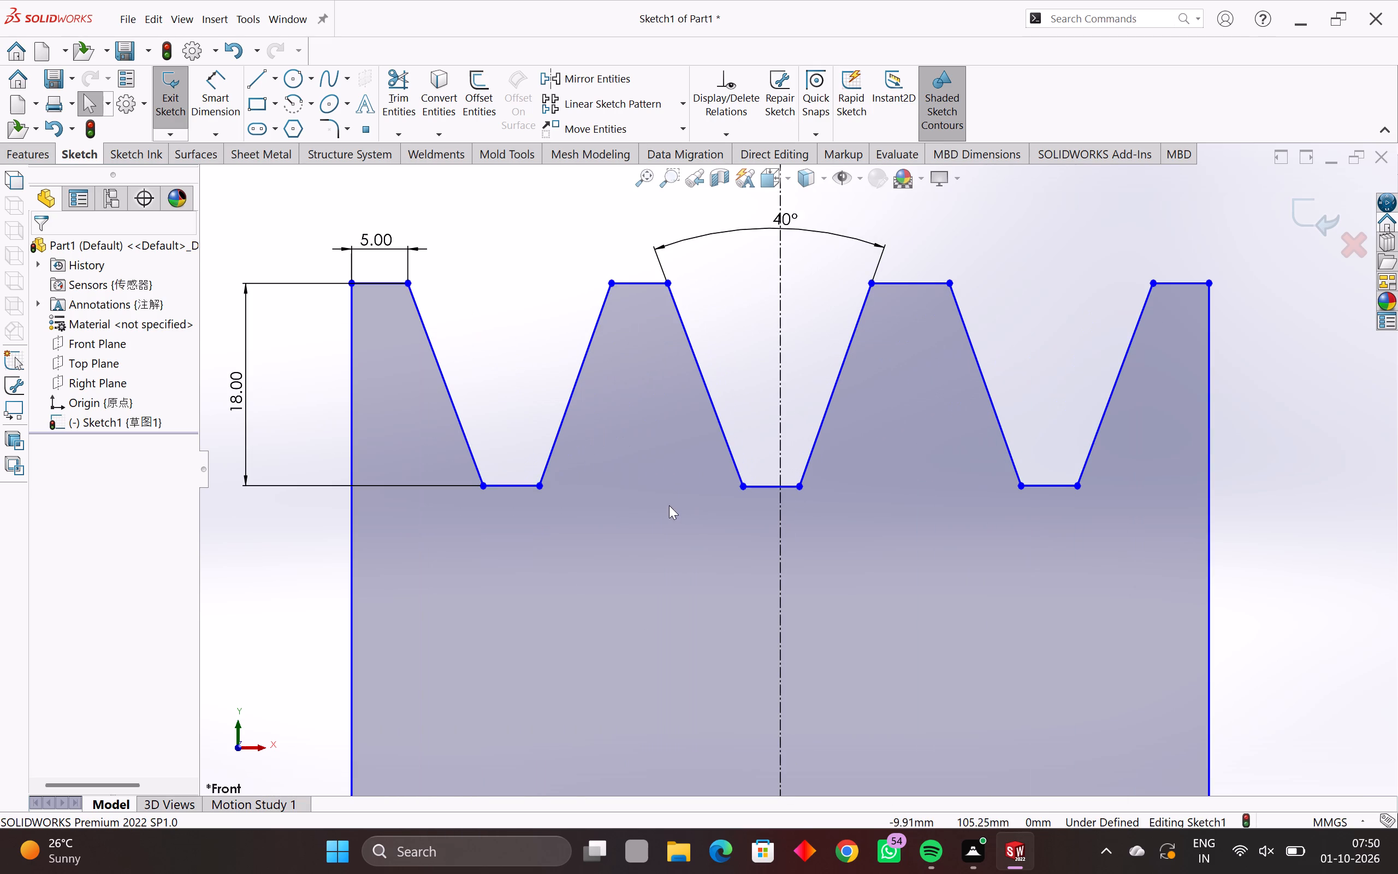
scroll(793, 522, "down", 6)
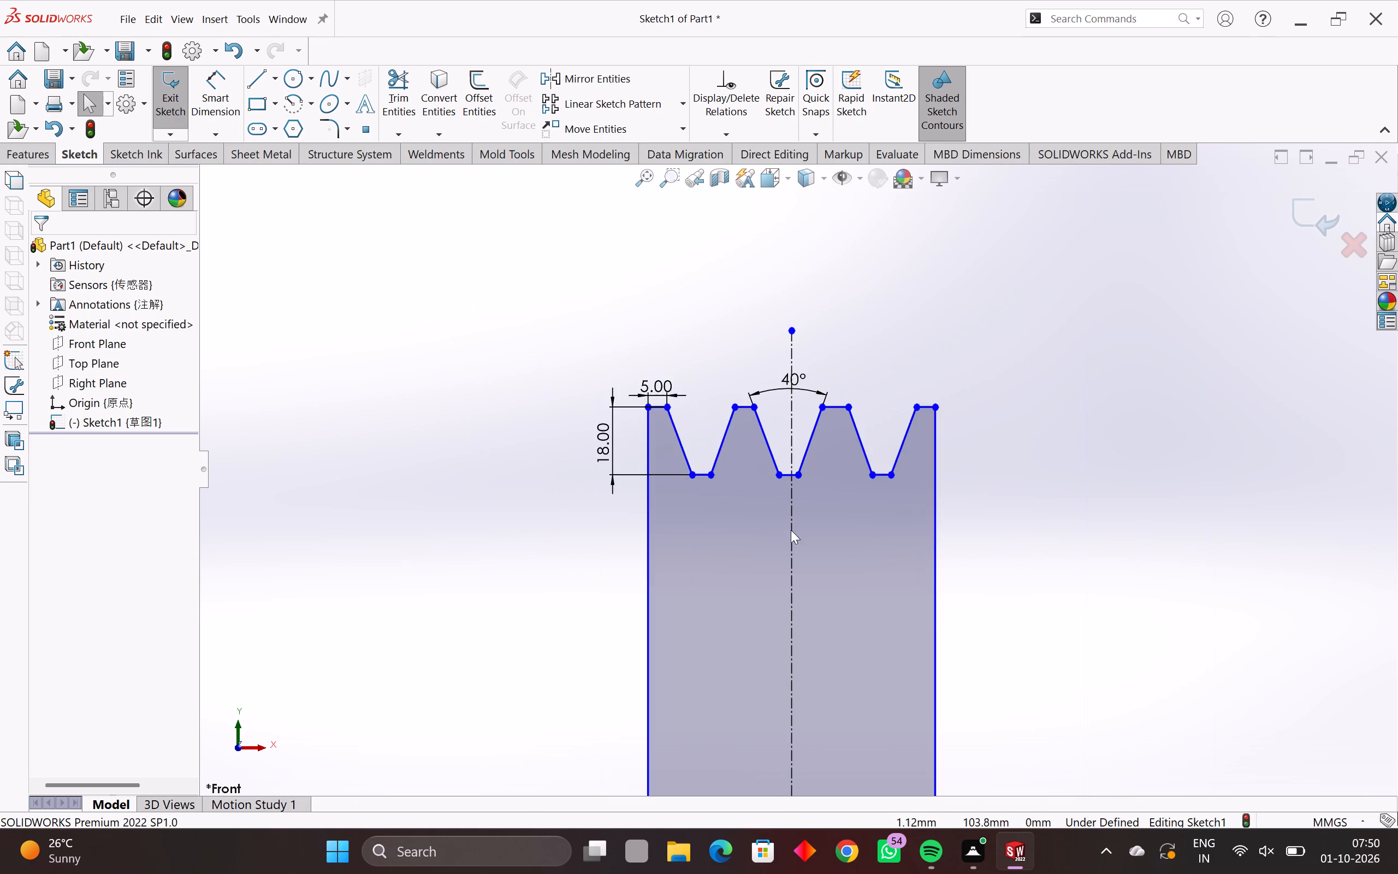
scroll(789, 533, "down", 4)
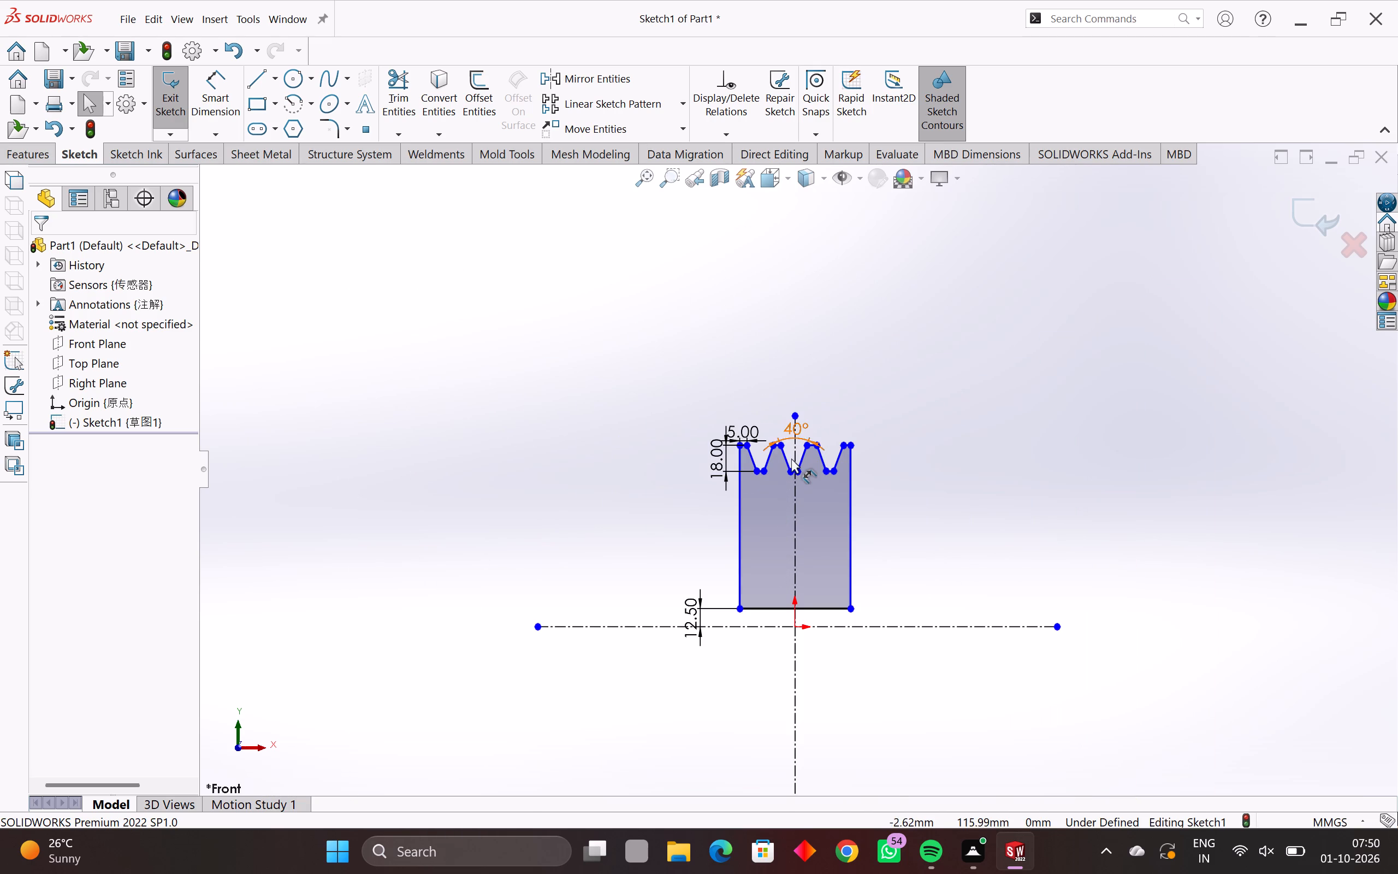
scroll(791, 458, "up", 11)
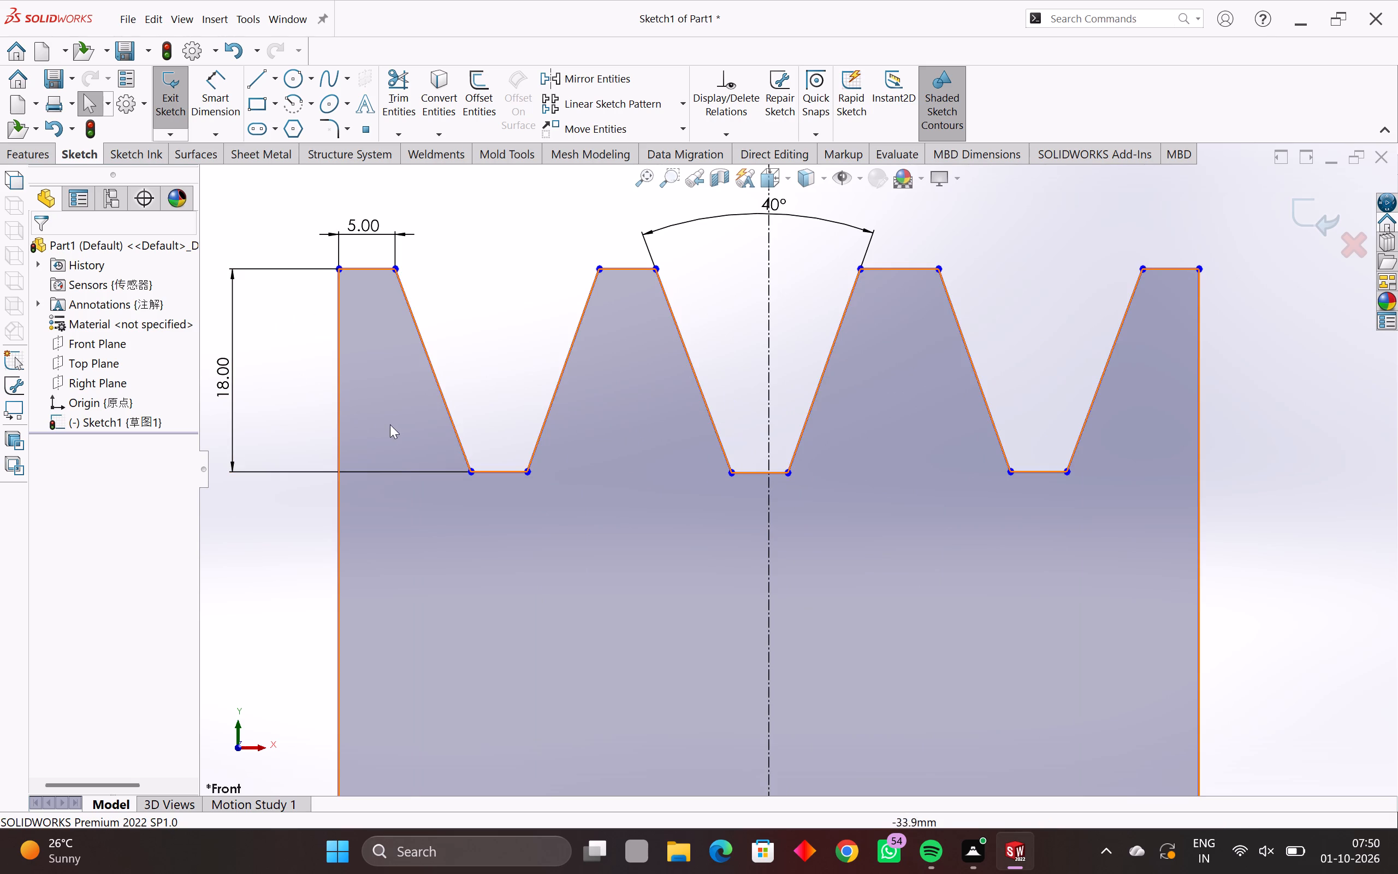
key("Escape")
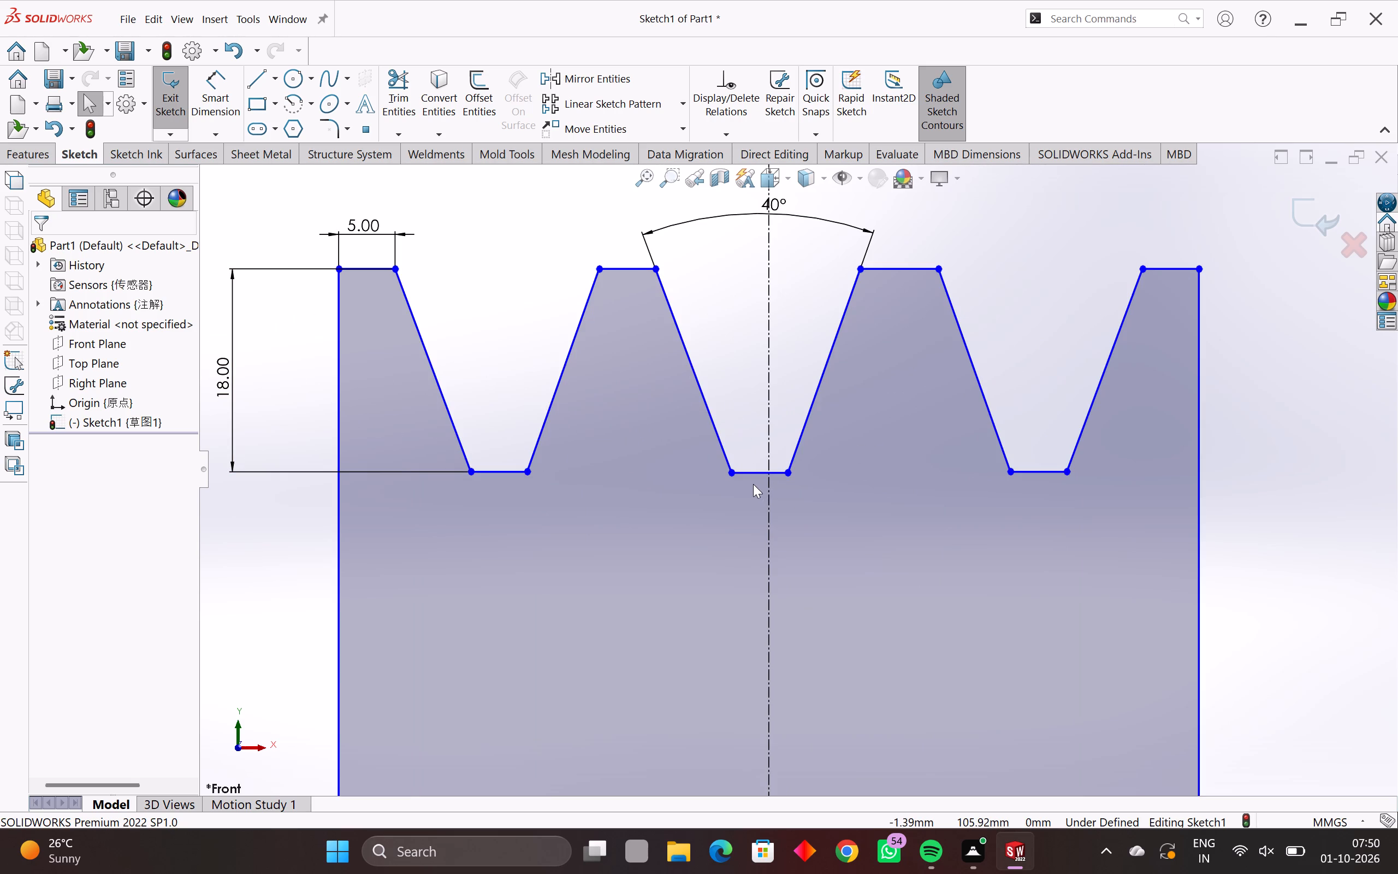
key("Escape")
key("Escape")
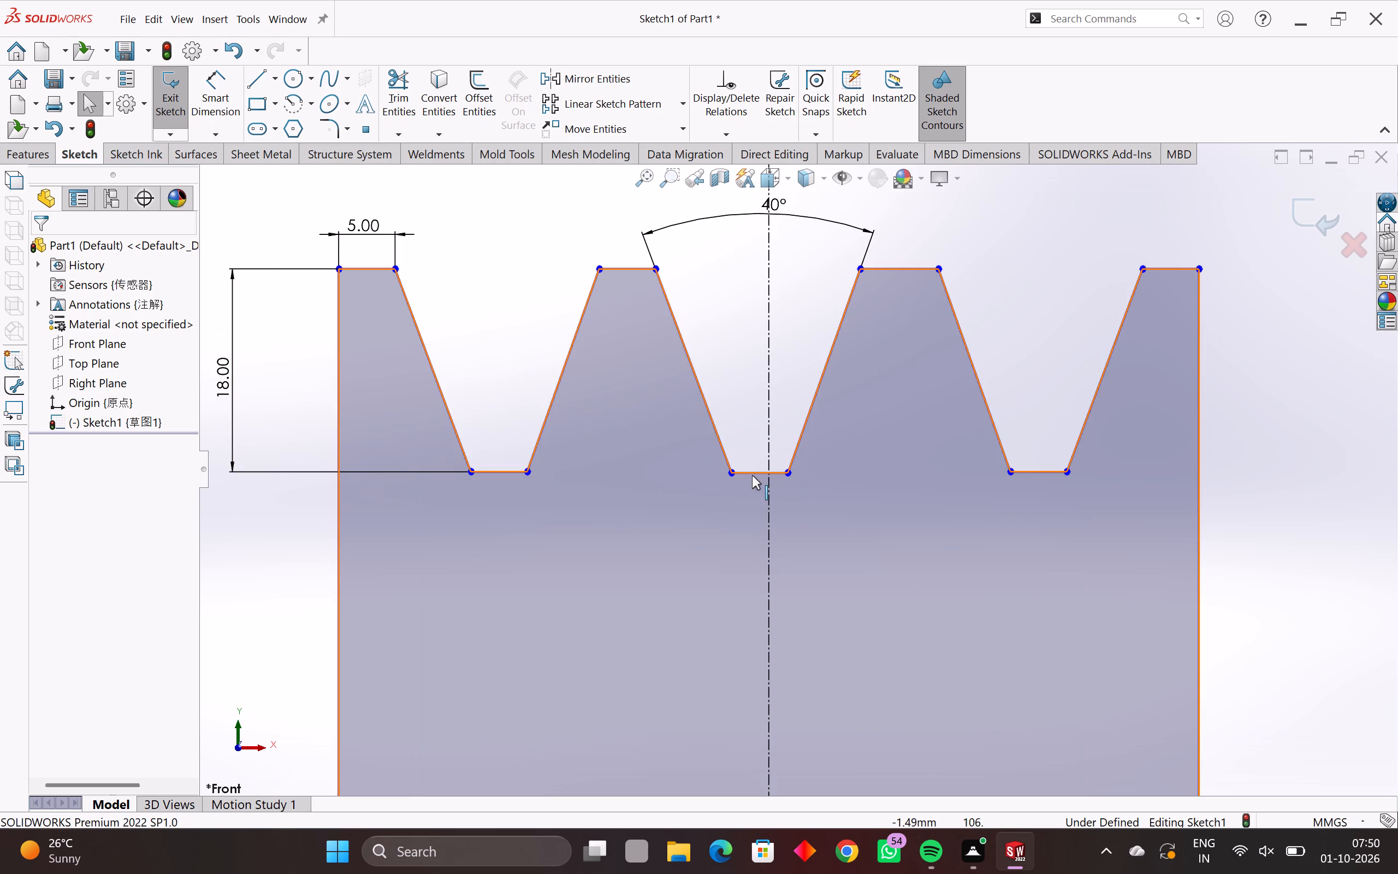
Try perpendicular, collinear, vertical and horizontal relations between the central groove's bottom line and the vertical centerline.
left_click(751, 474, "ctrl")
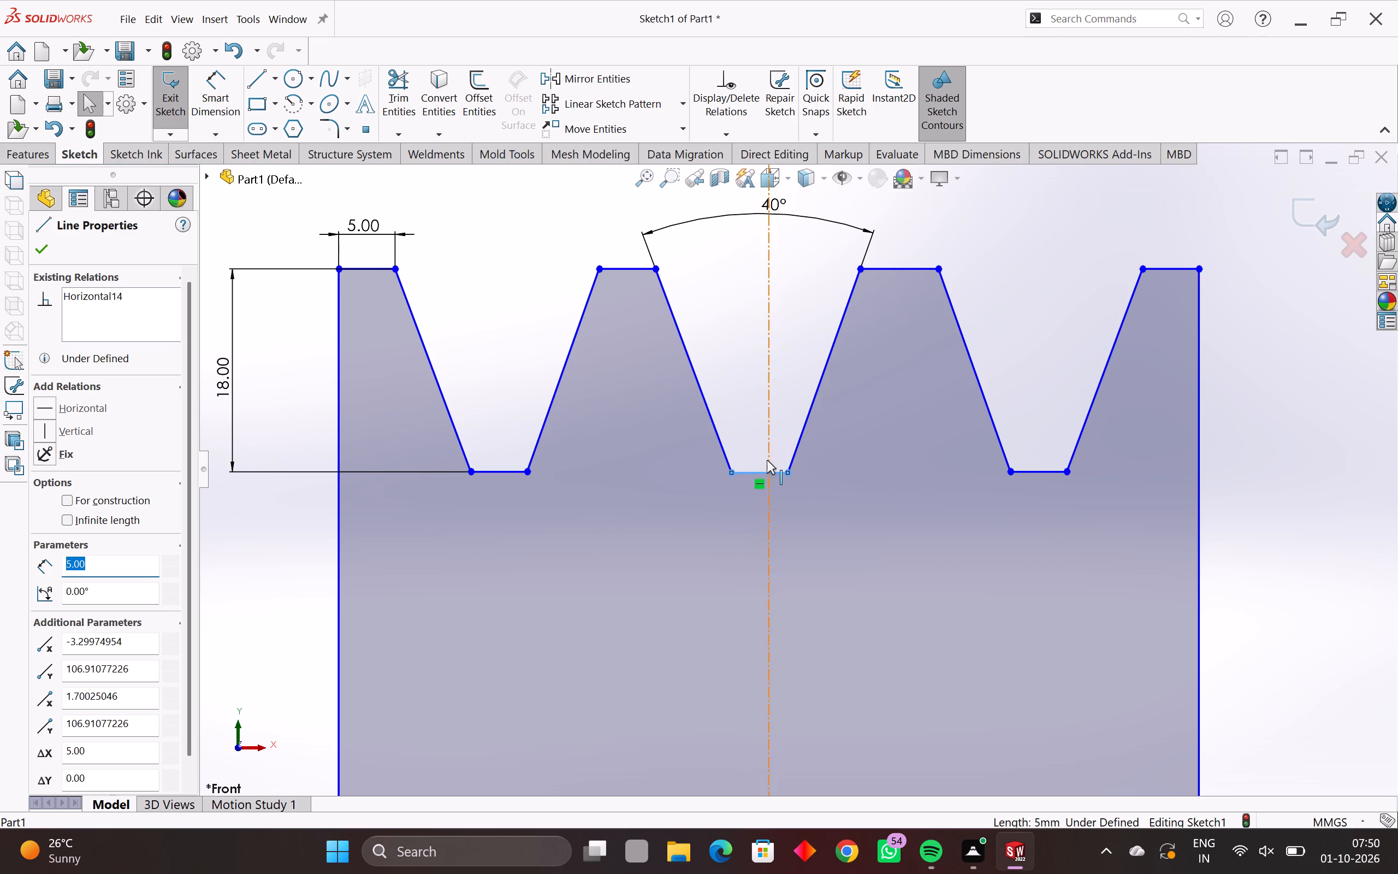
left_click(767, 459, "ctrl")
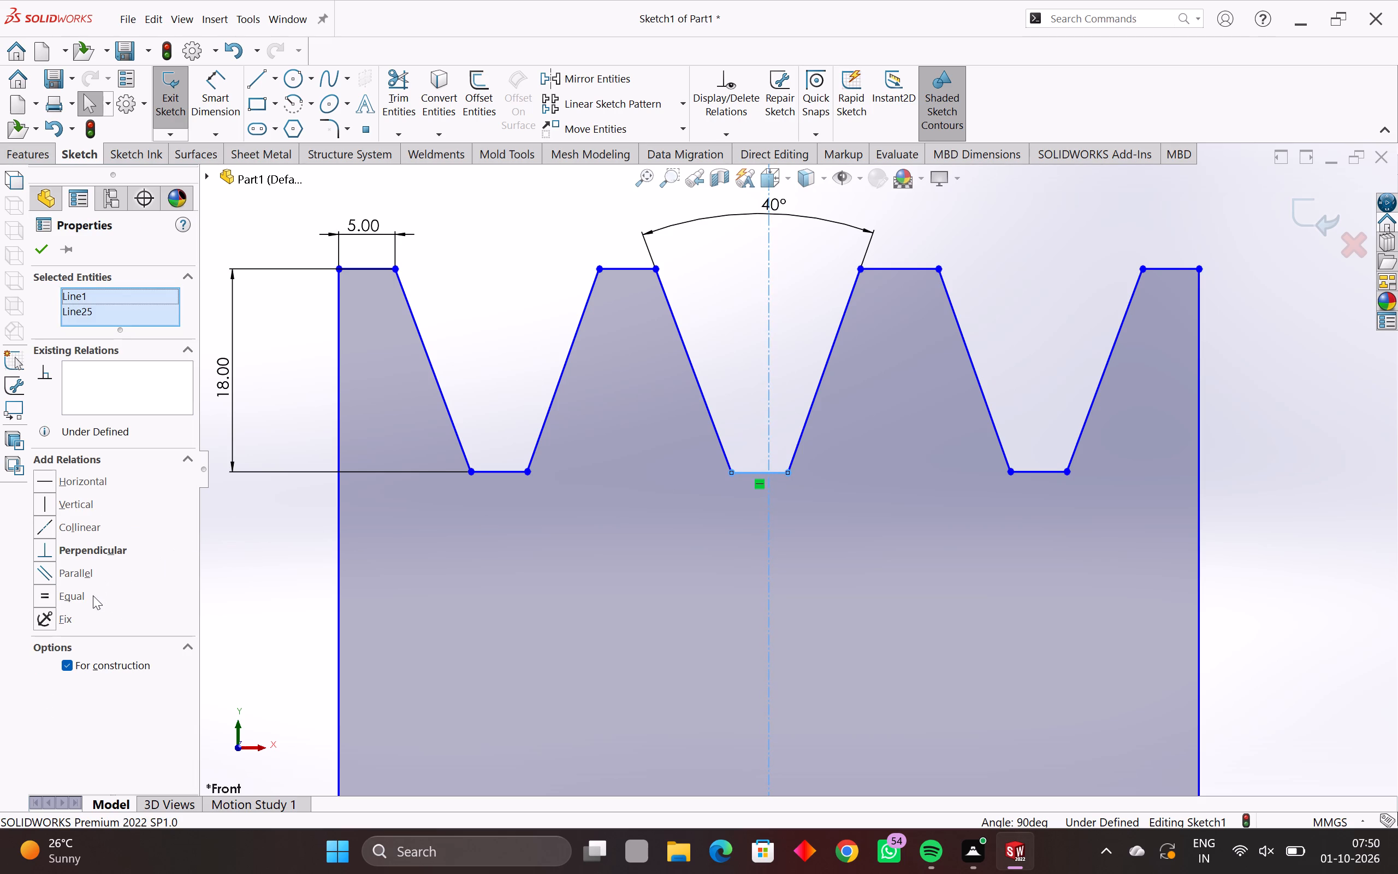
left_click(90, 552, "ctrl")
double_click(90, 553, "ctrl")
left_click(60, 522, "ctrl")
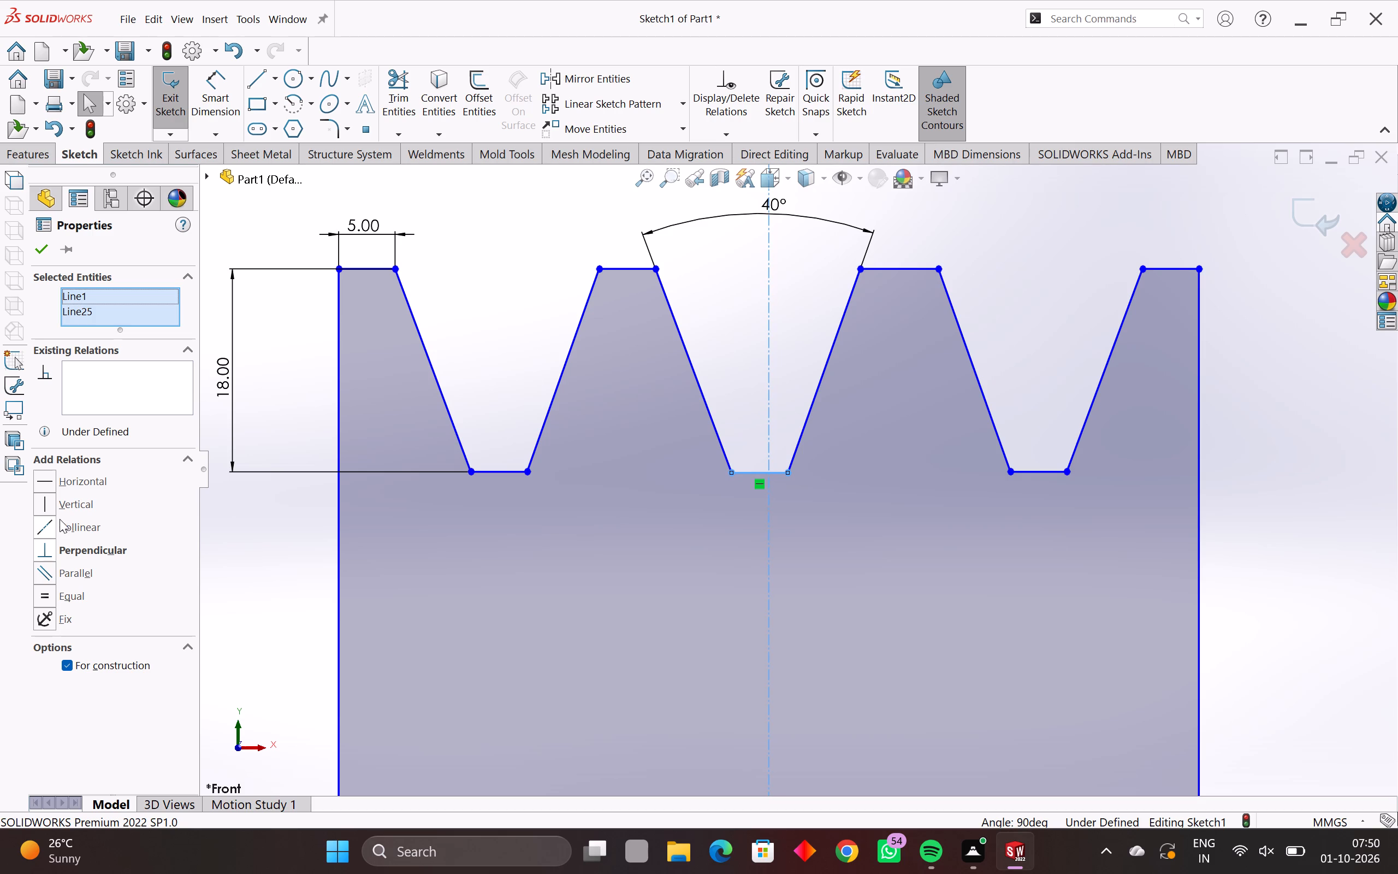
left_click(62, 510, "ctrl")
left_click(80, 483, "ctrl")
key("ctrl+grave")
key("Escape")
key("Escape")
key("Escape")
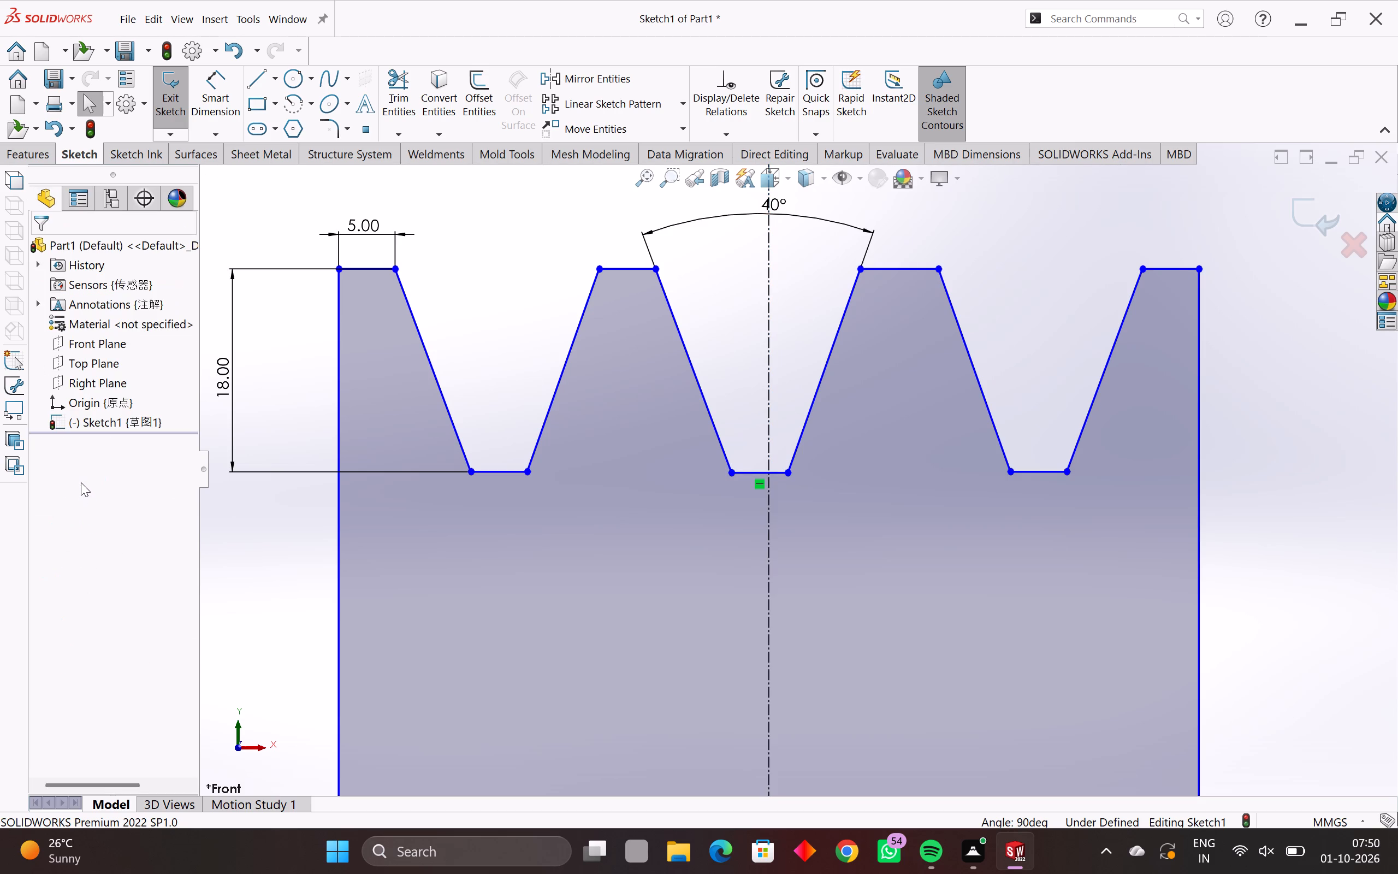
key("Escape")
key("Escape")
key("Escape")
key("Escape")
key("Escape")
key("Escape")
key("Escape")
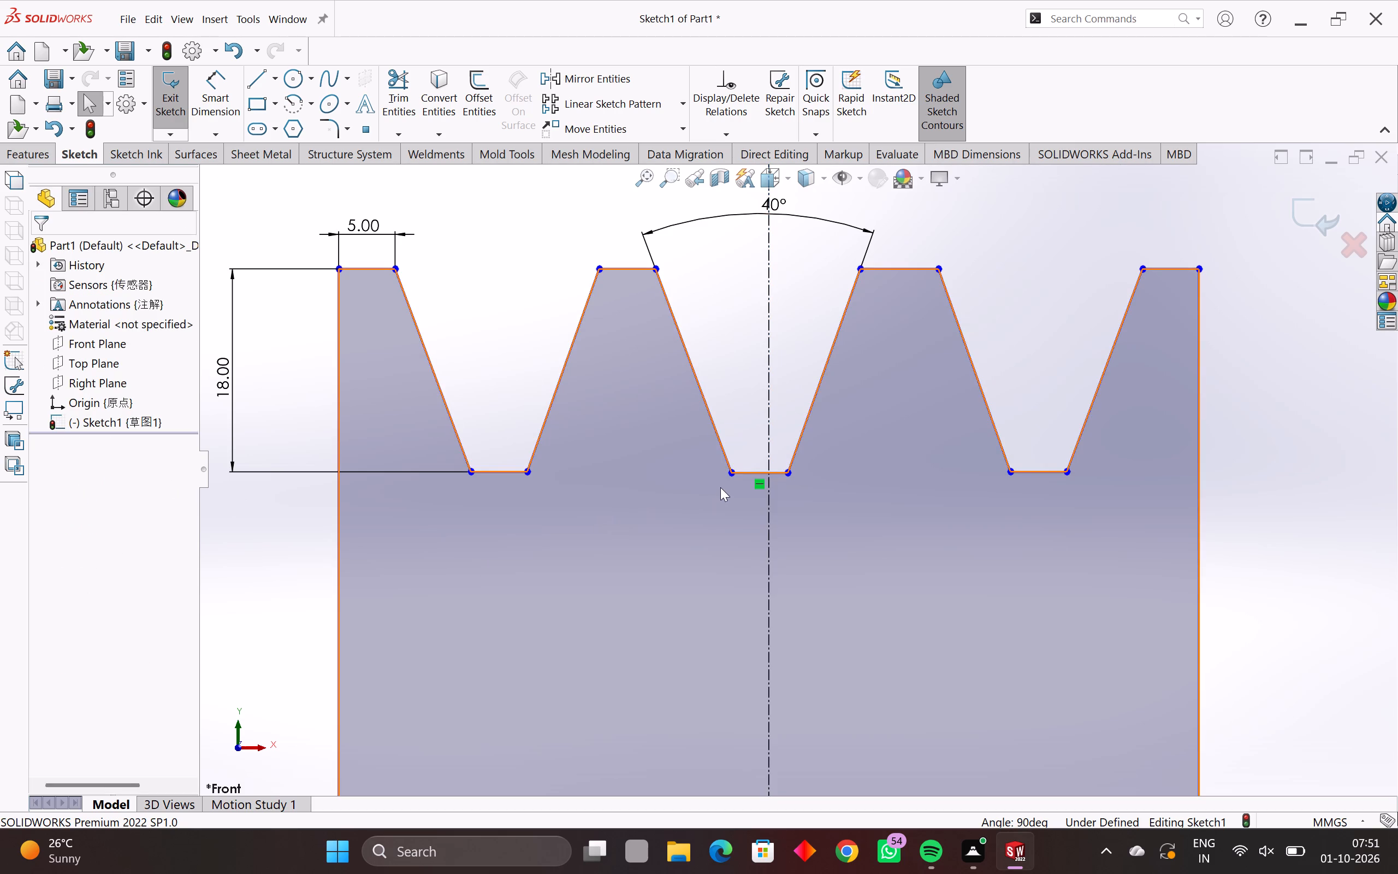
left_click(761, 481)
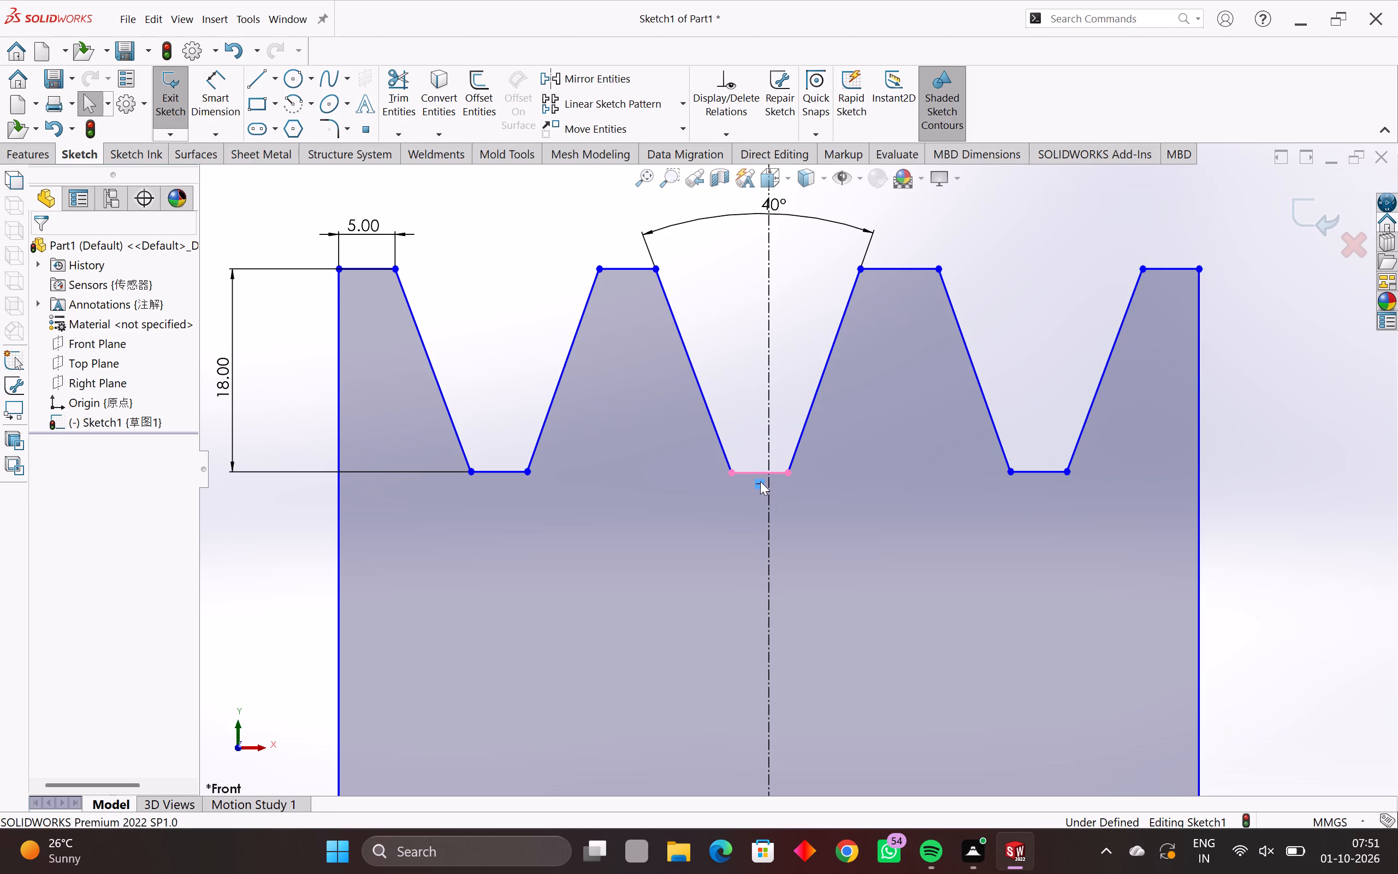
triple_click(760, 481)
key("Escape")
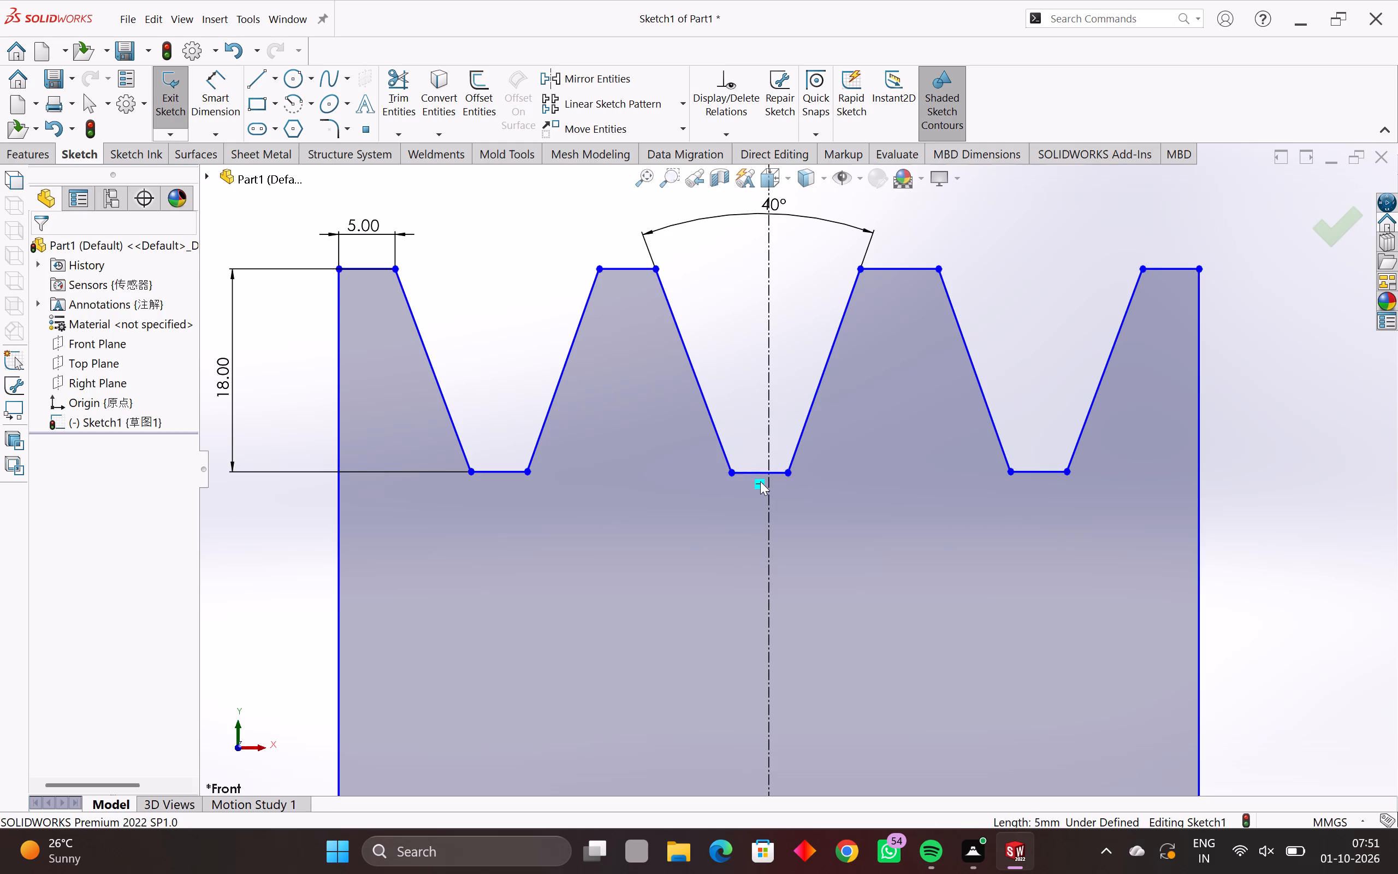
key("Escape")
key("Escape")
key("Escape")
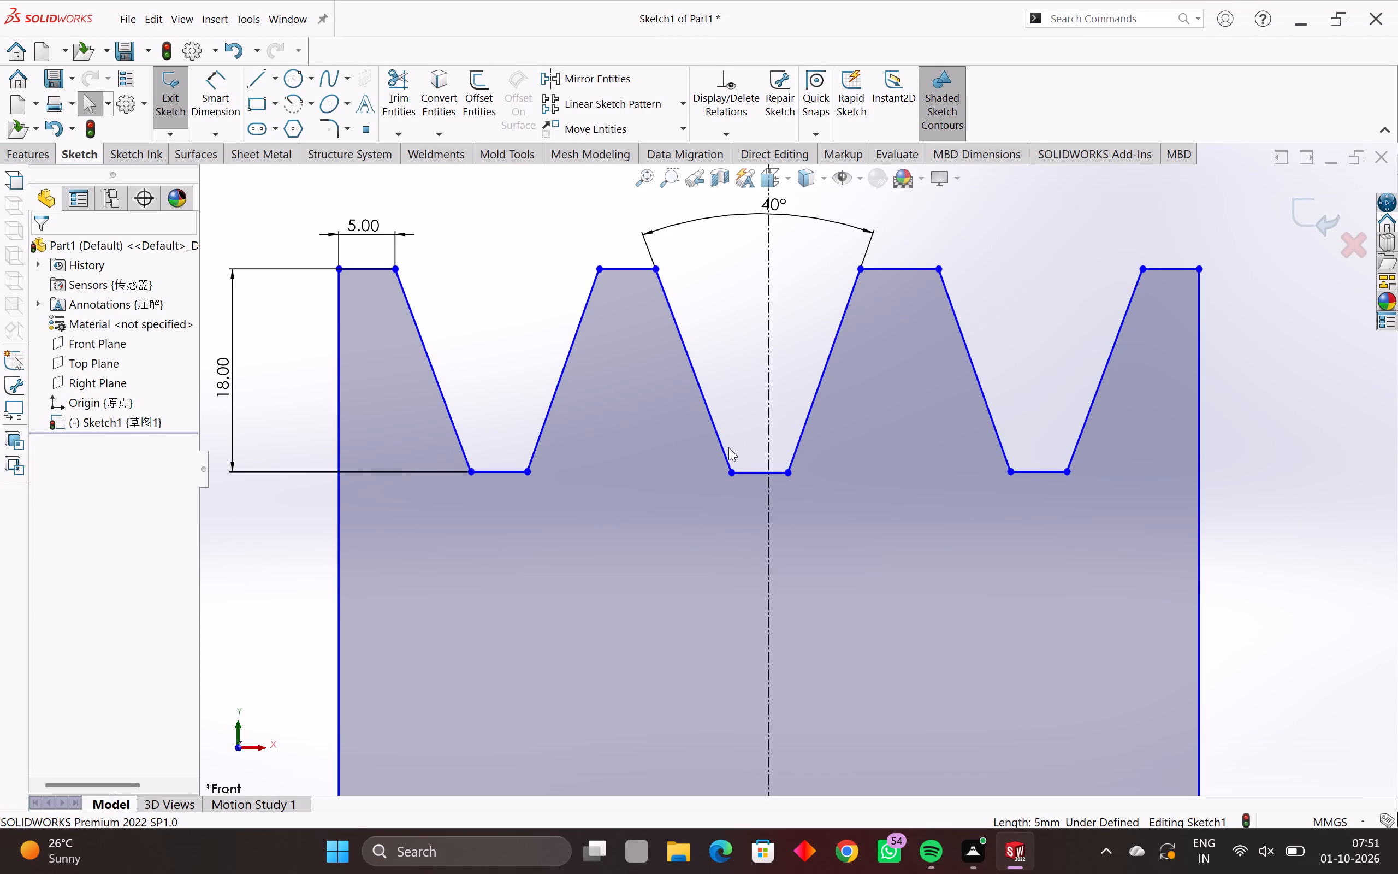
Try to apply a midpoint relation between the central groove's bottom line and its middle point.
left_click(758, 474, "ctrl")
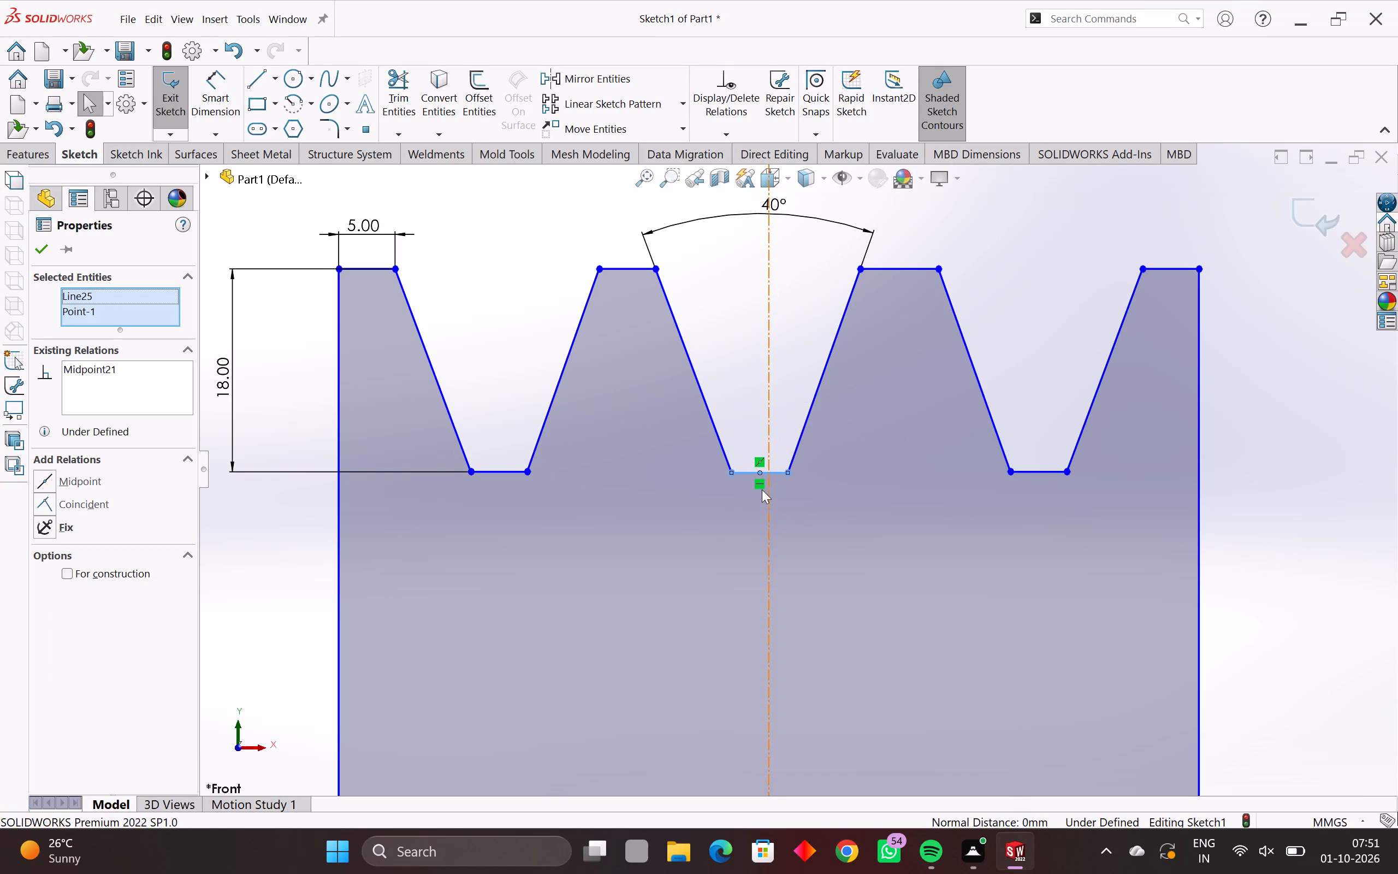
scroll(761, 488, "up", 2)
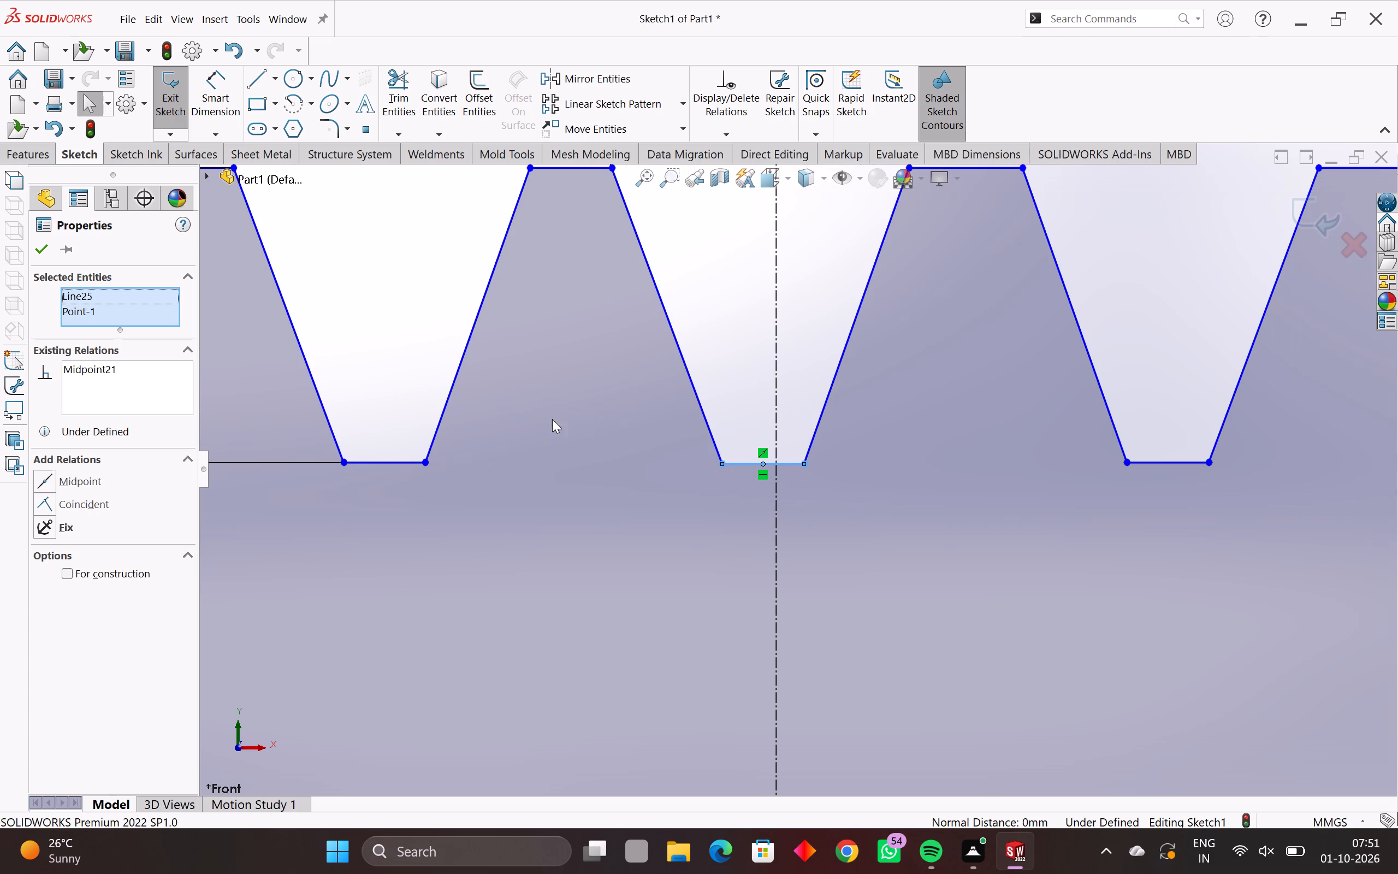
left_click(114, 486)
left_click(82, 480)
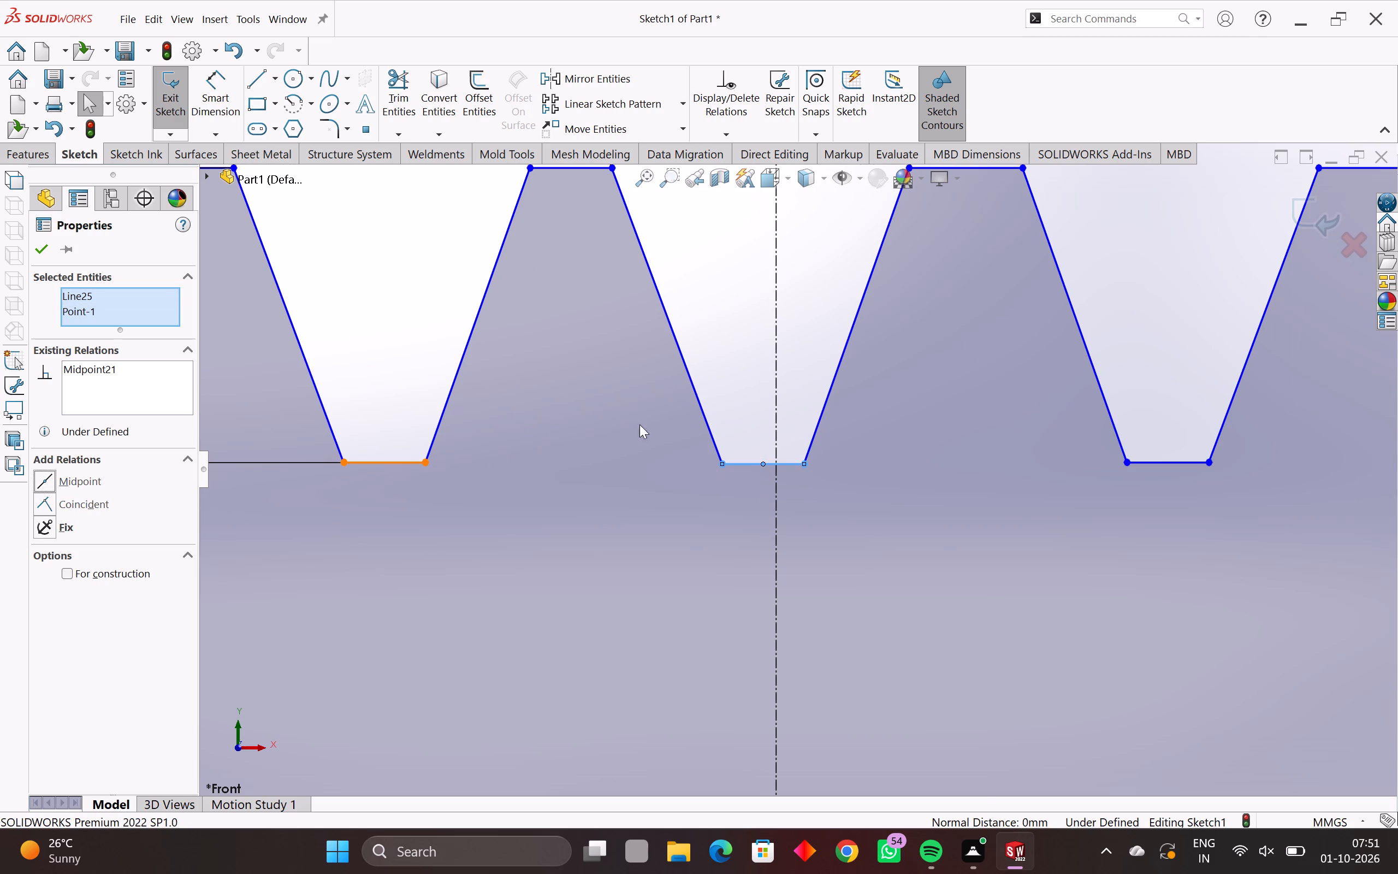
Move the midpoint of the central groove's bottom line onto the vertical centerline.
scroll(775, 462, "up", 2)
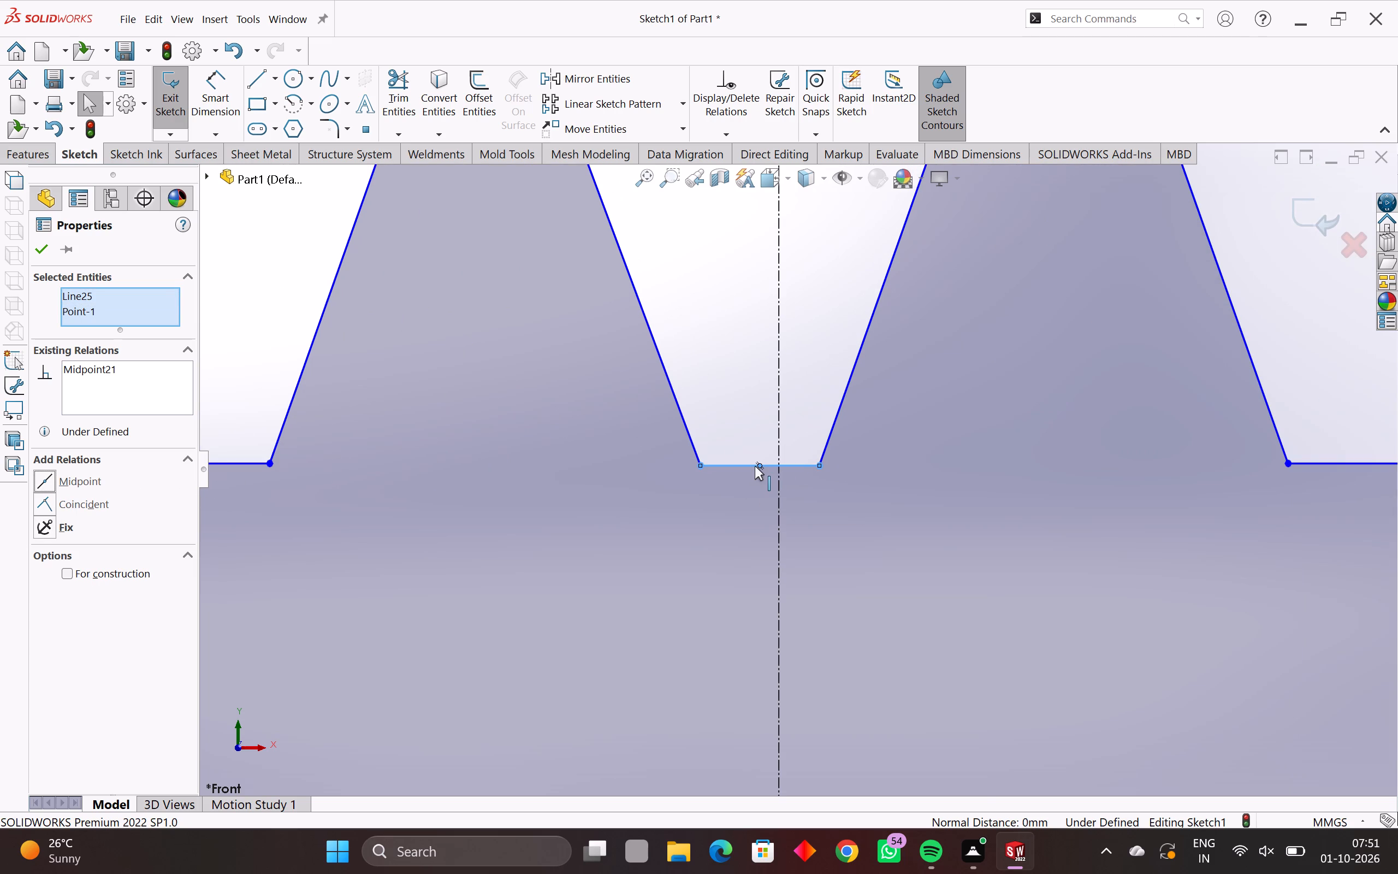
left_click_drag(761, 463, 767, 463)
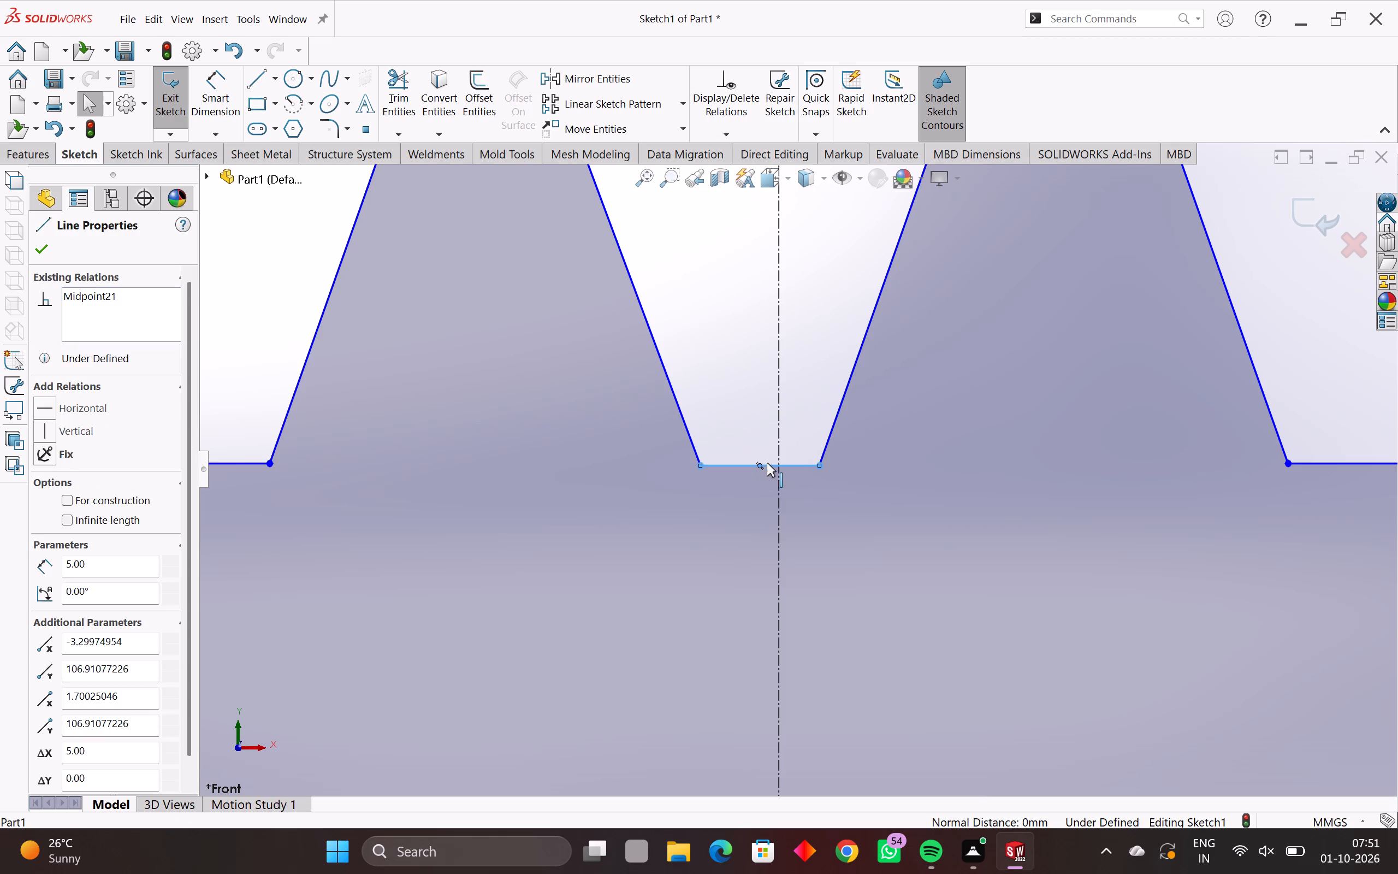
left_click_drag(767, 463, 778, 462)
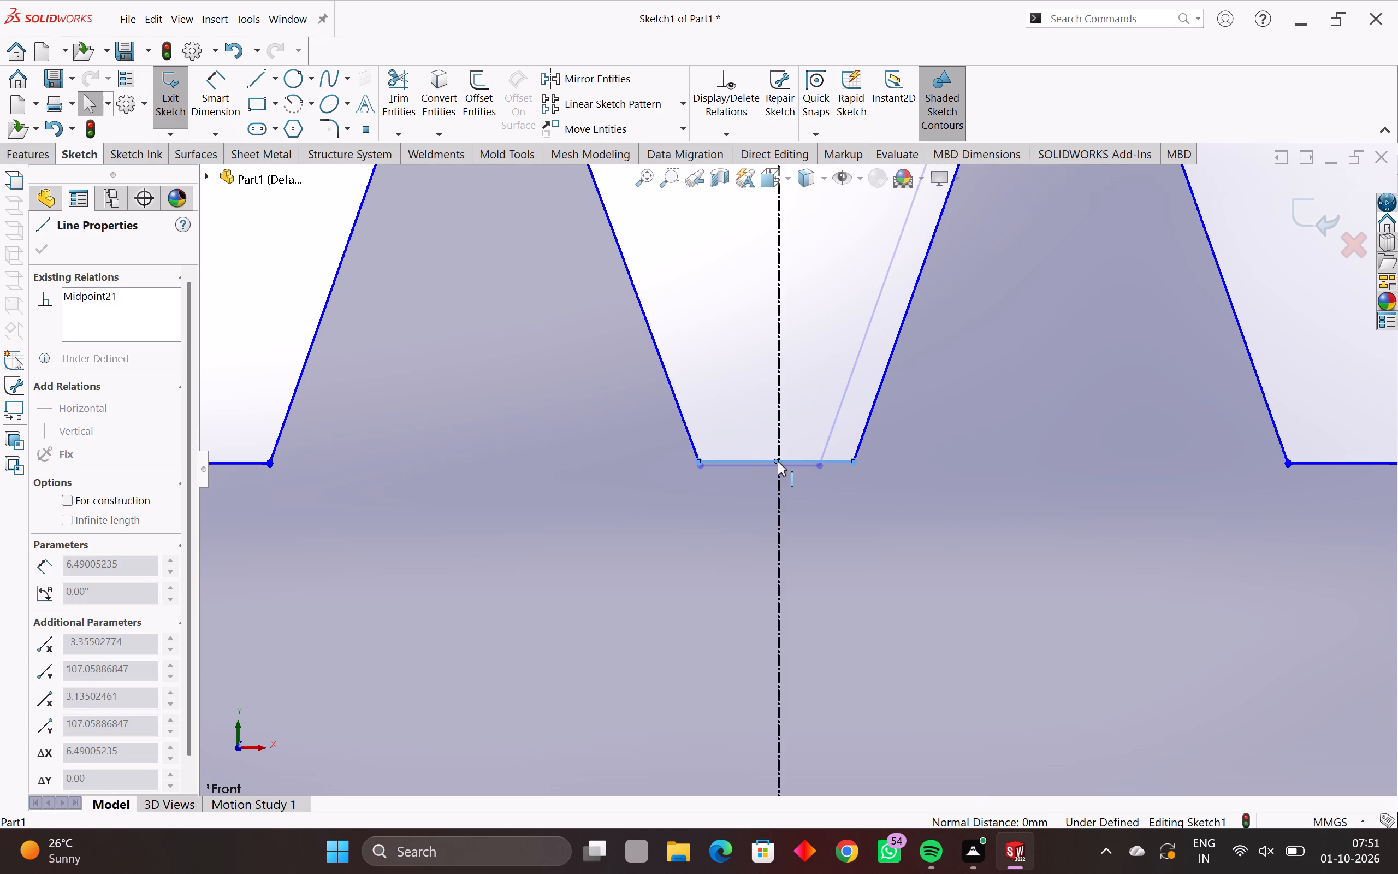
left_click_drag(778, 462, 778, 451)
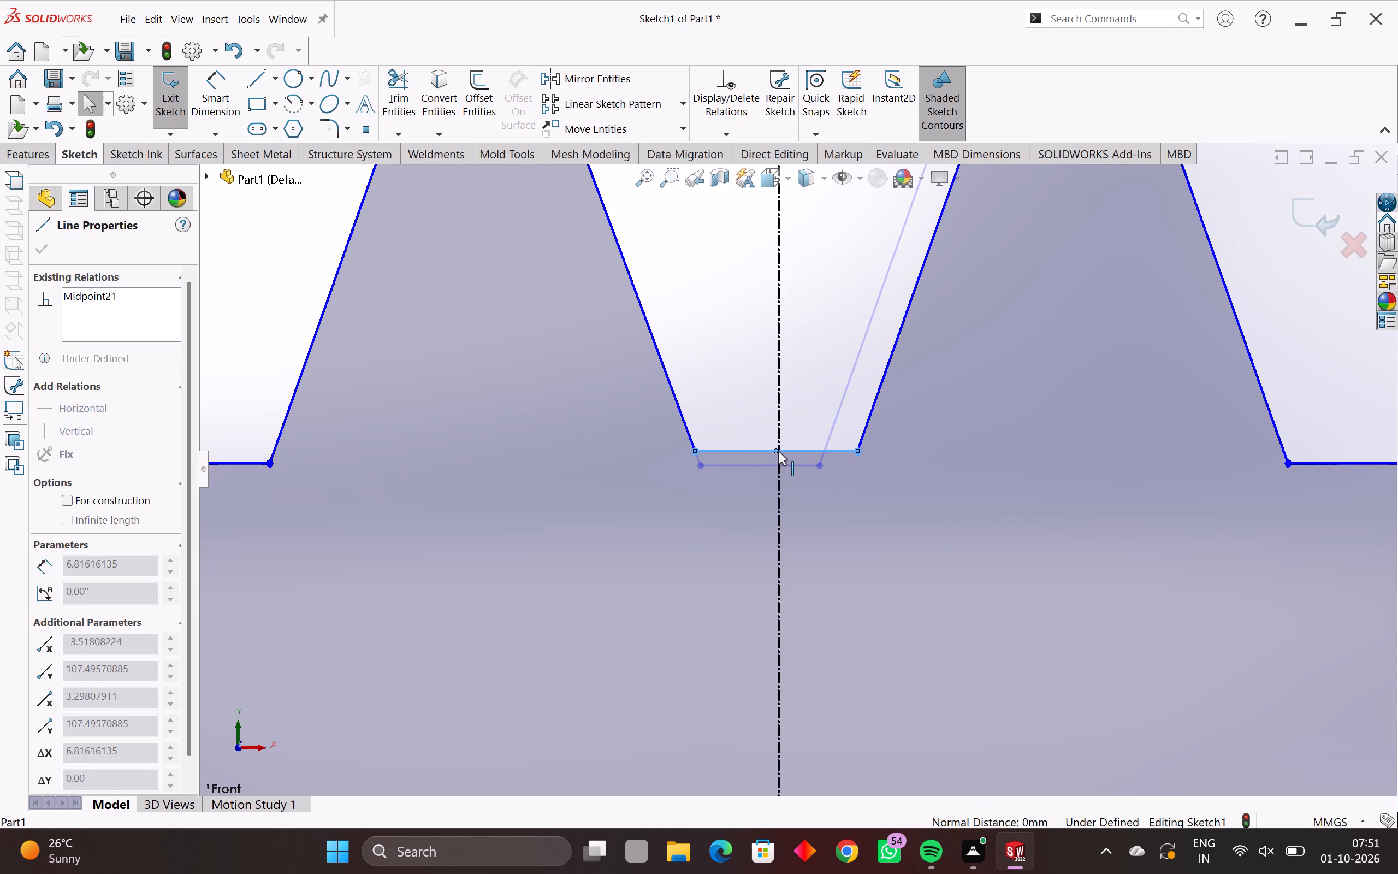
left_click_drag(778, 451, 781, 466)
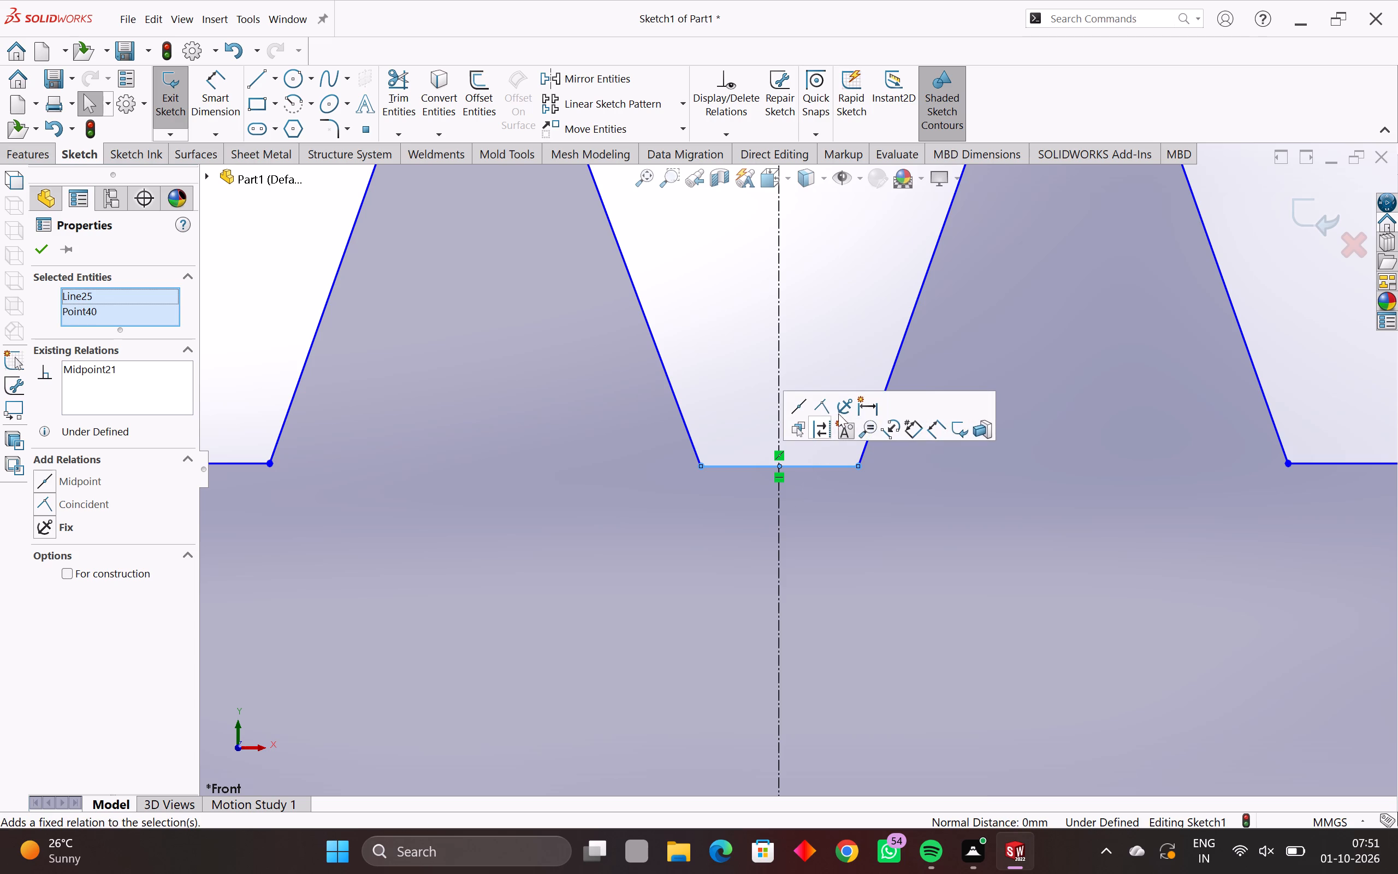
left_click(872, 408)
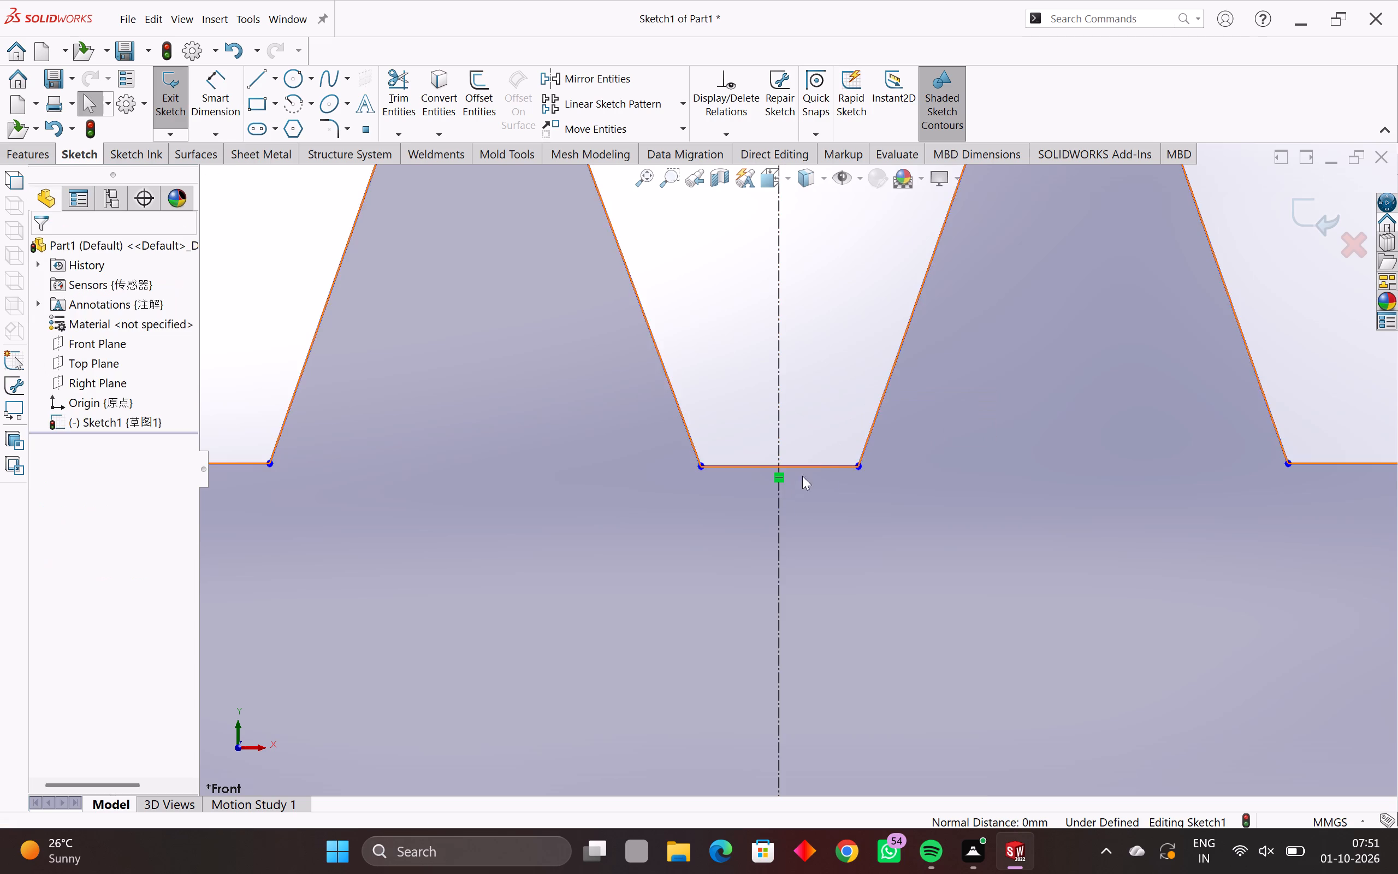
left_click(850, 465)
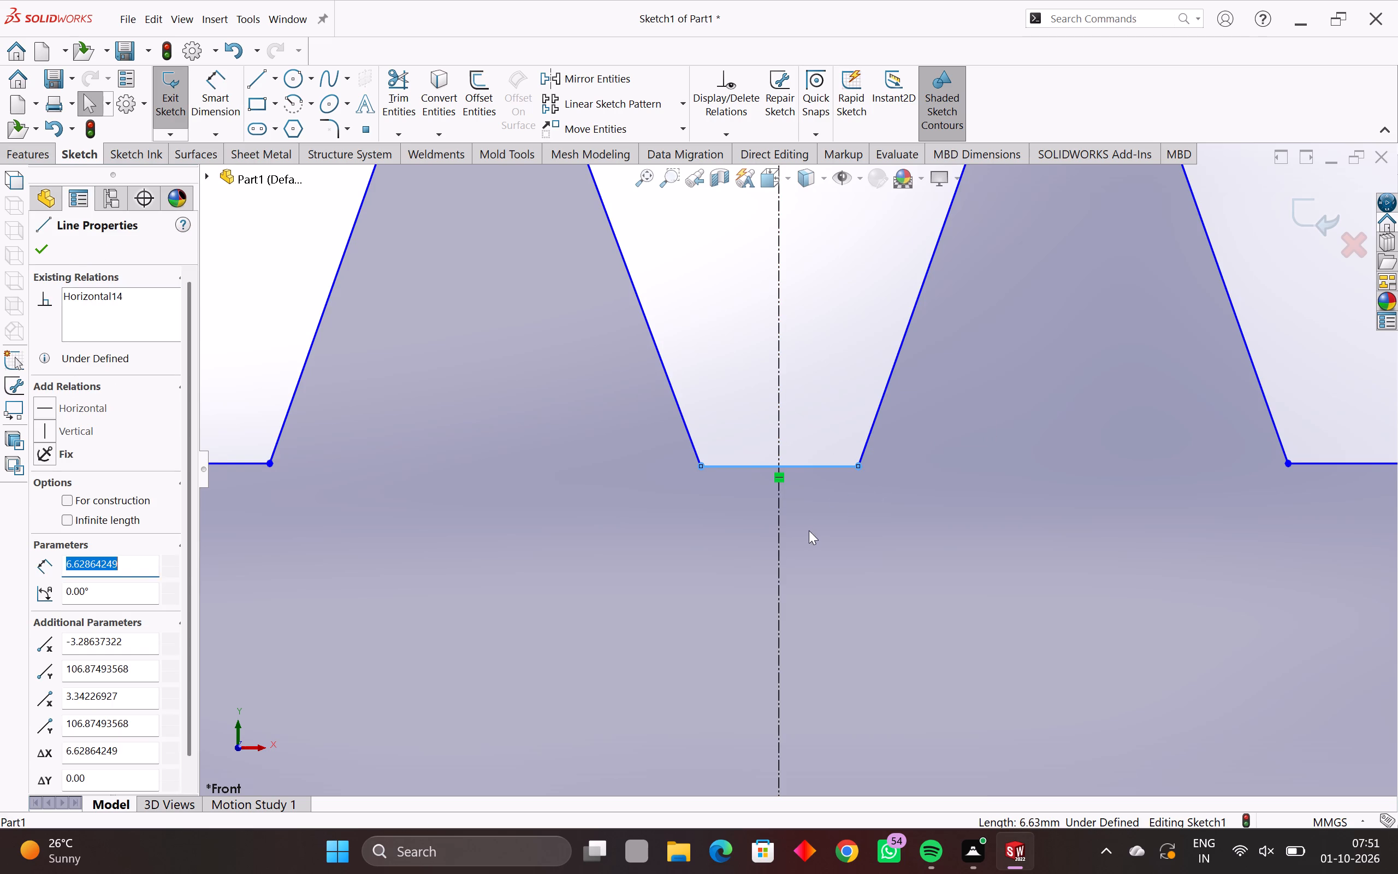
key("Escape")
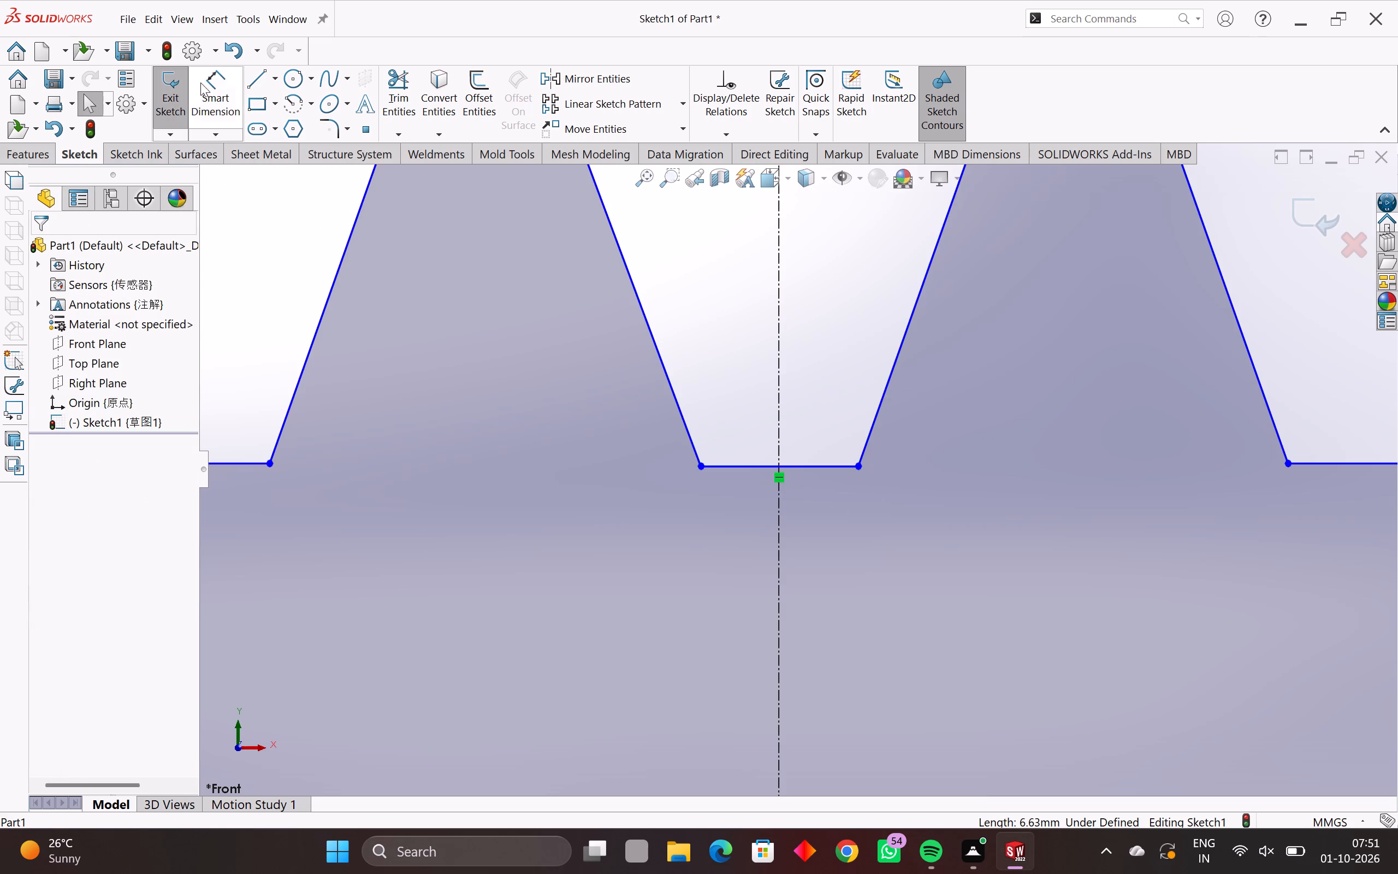
Dimension the central groove's bottom line and set its length to 5 mm.
left_click(208, 84)
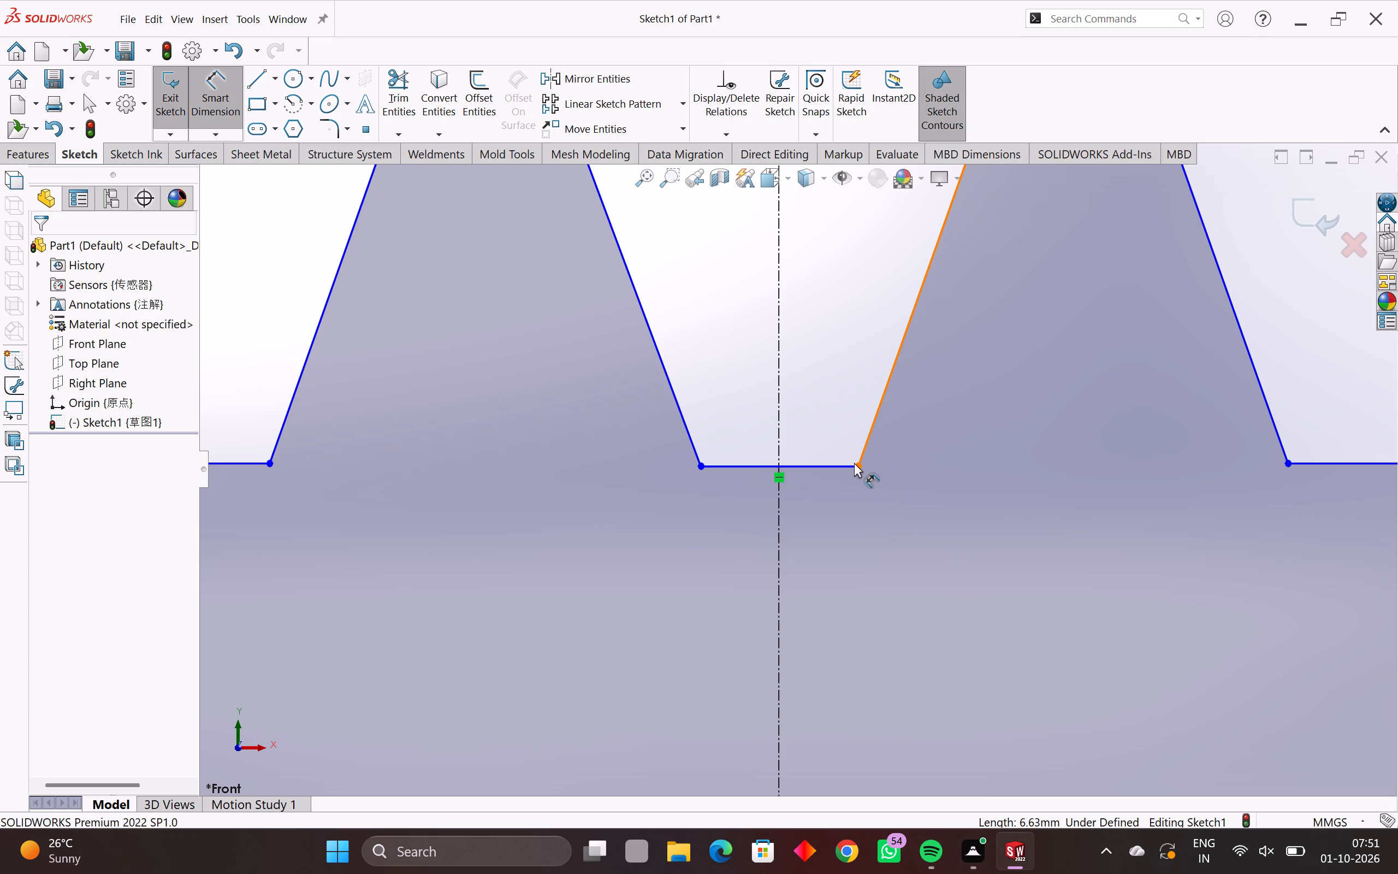
left_click(825, 467)
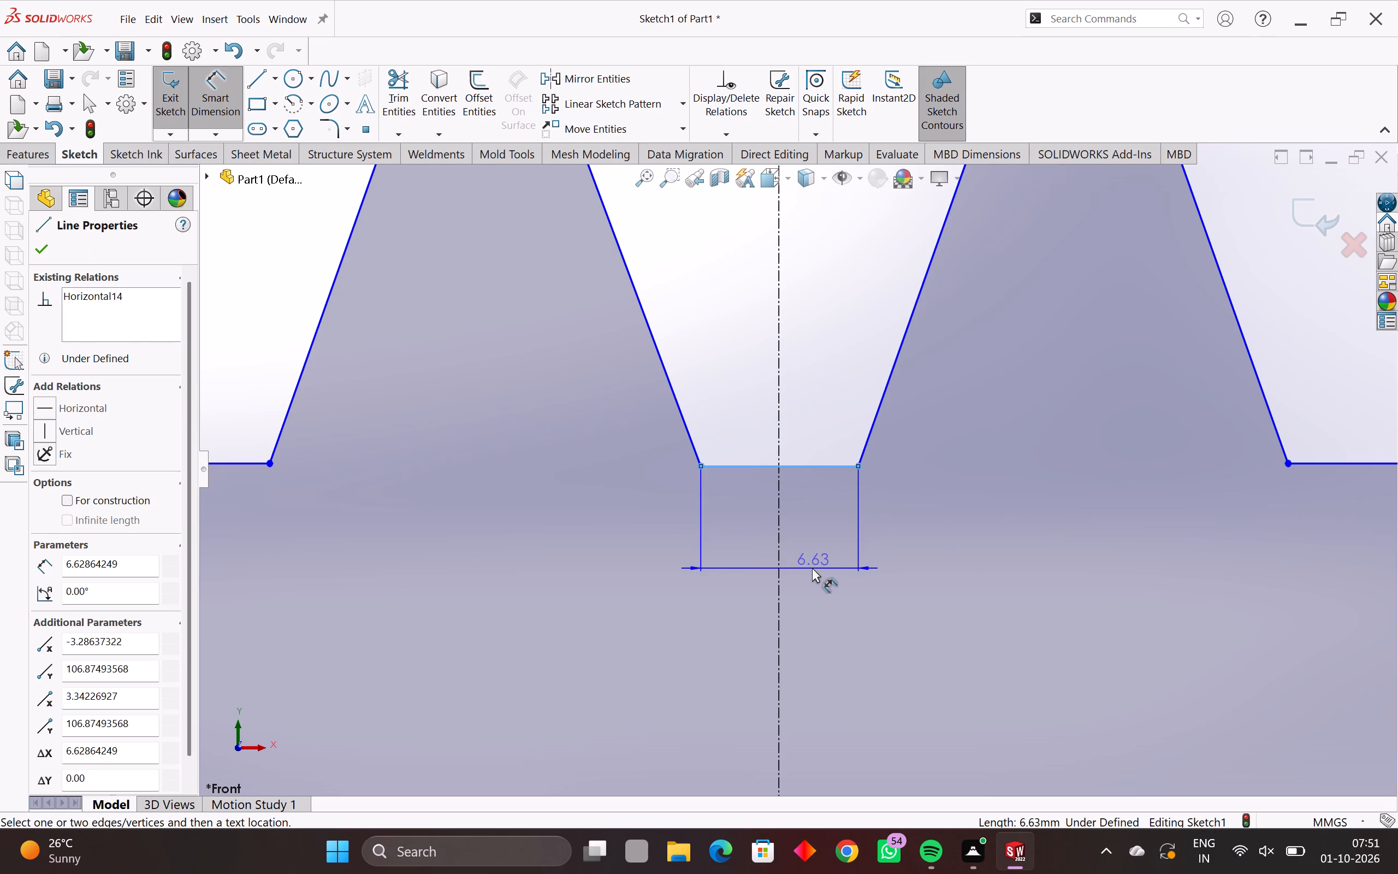
left_click(812, 568)
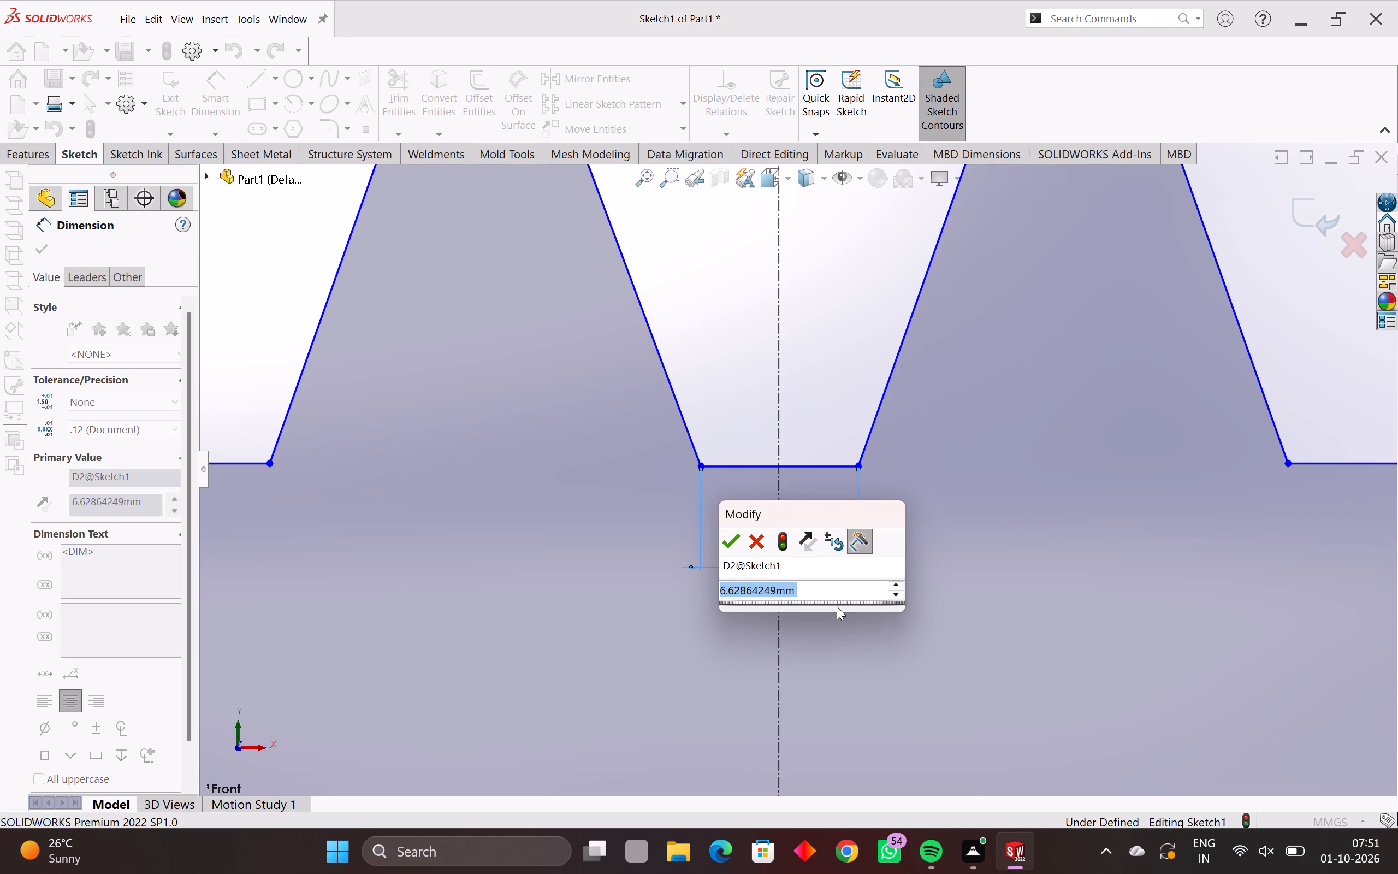
key("5")
key("Return")
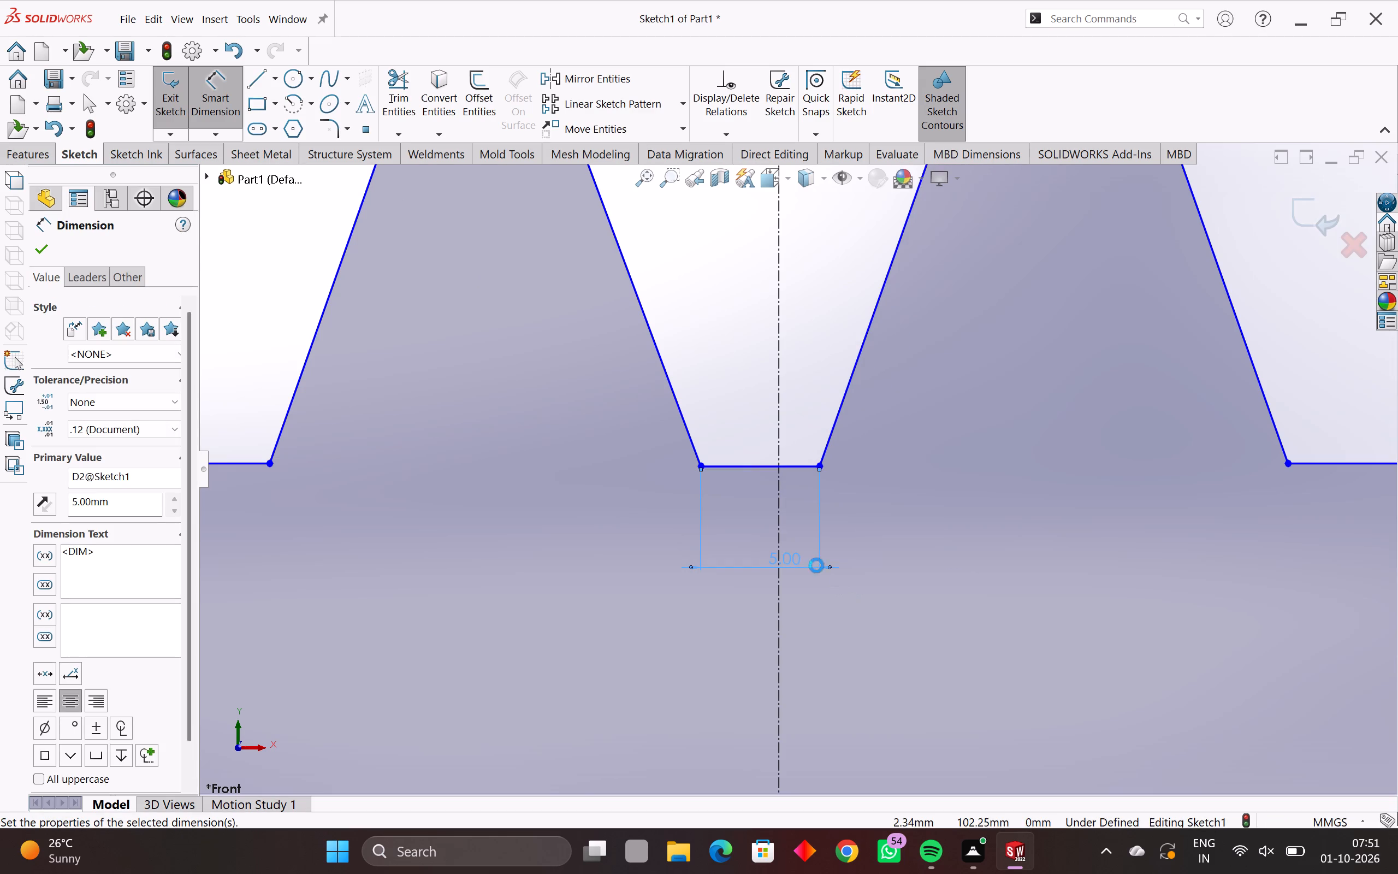
key("Escape")
key("Escape")
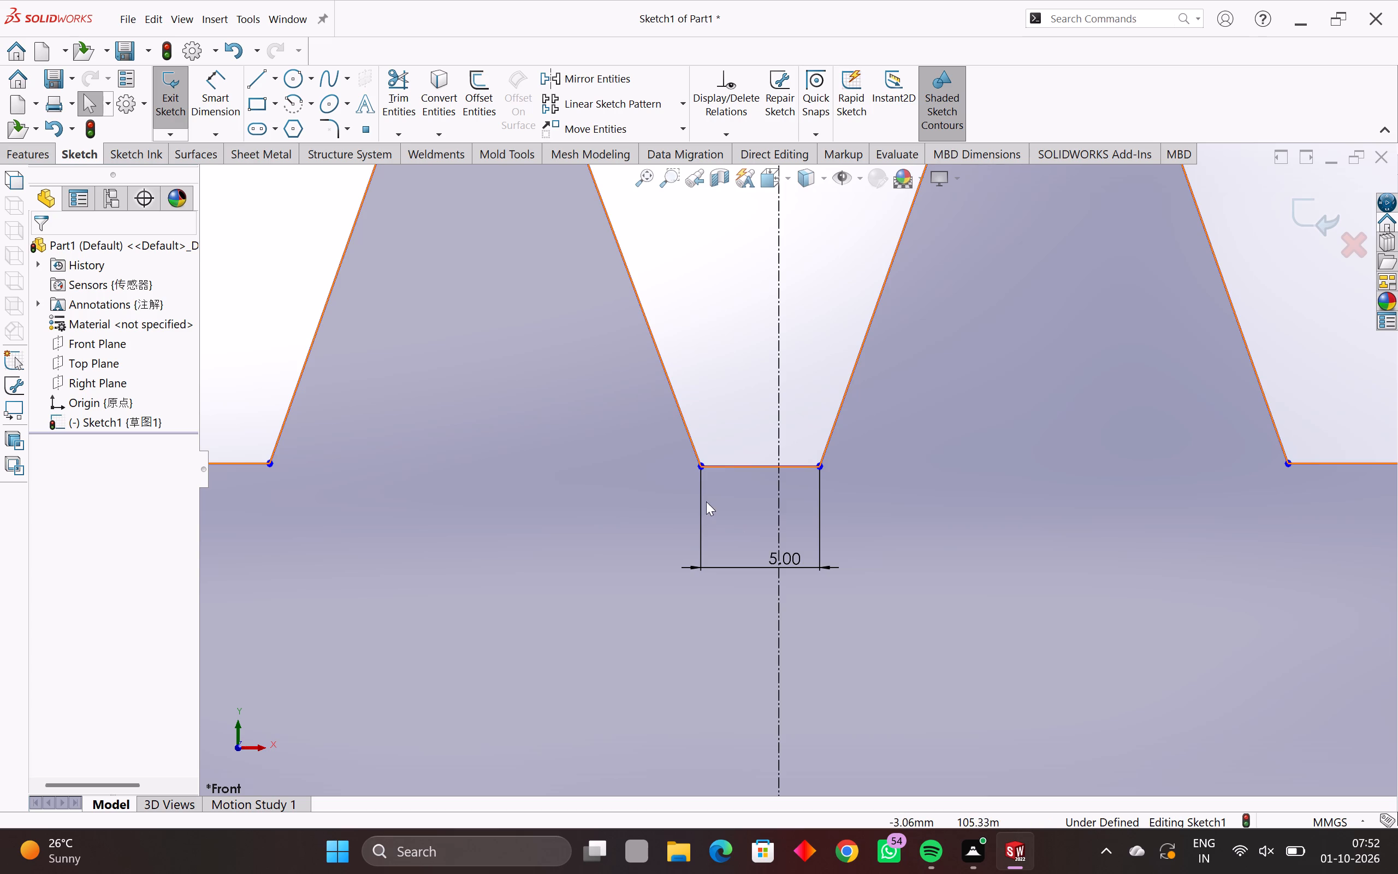
Make the central groove's two slanted sides symmetric about the vertical centerline.
left_click(725, 464)
key("Escape")
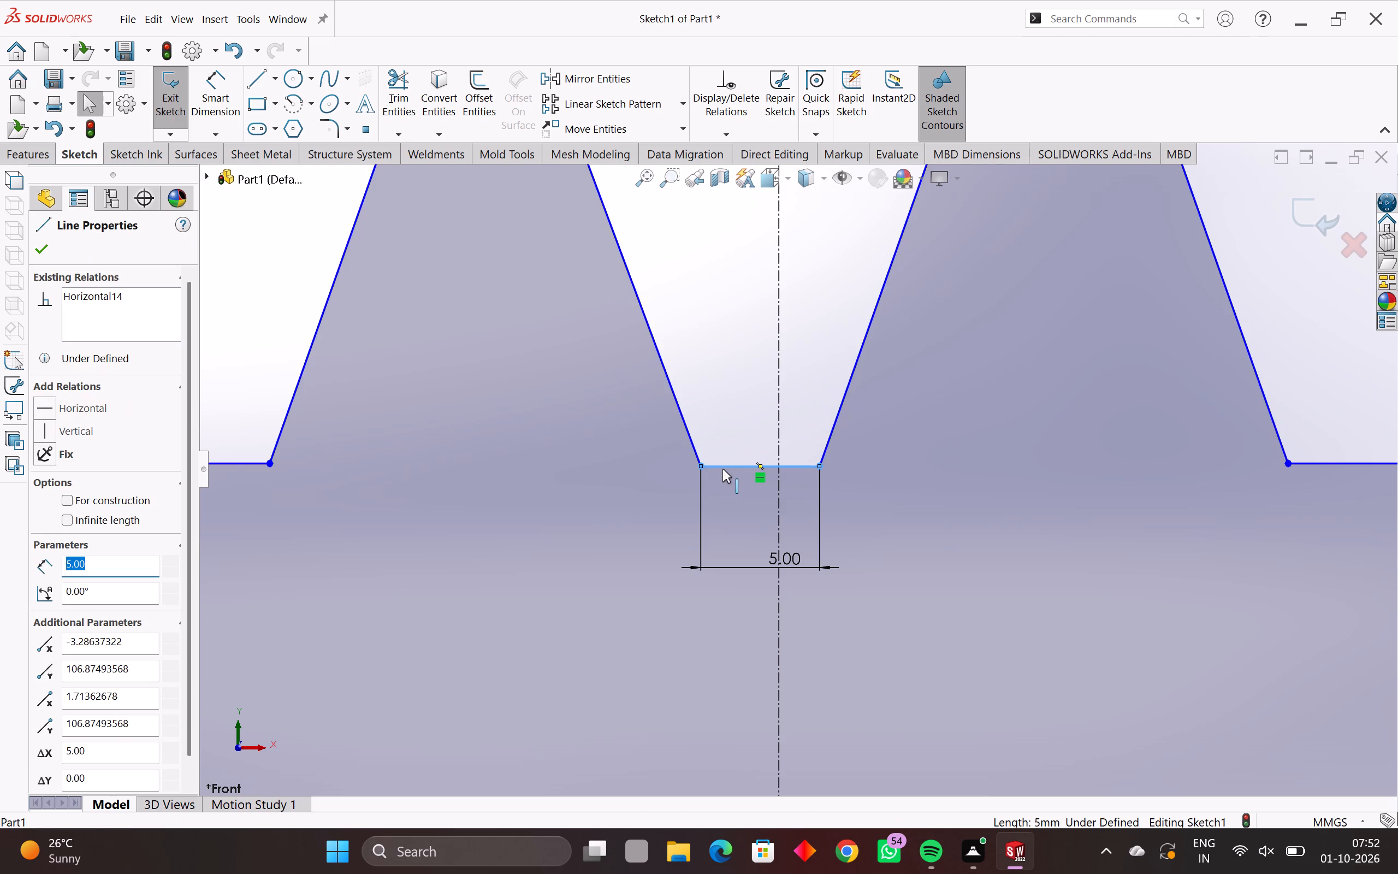
left_click(683, 424, "ctrl")
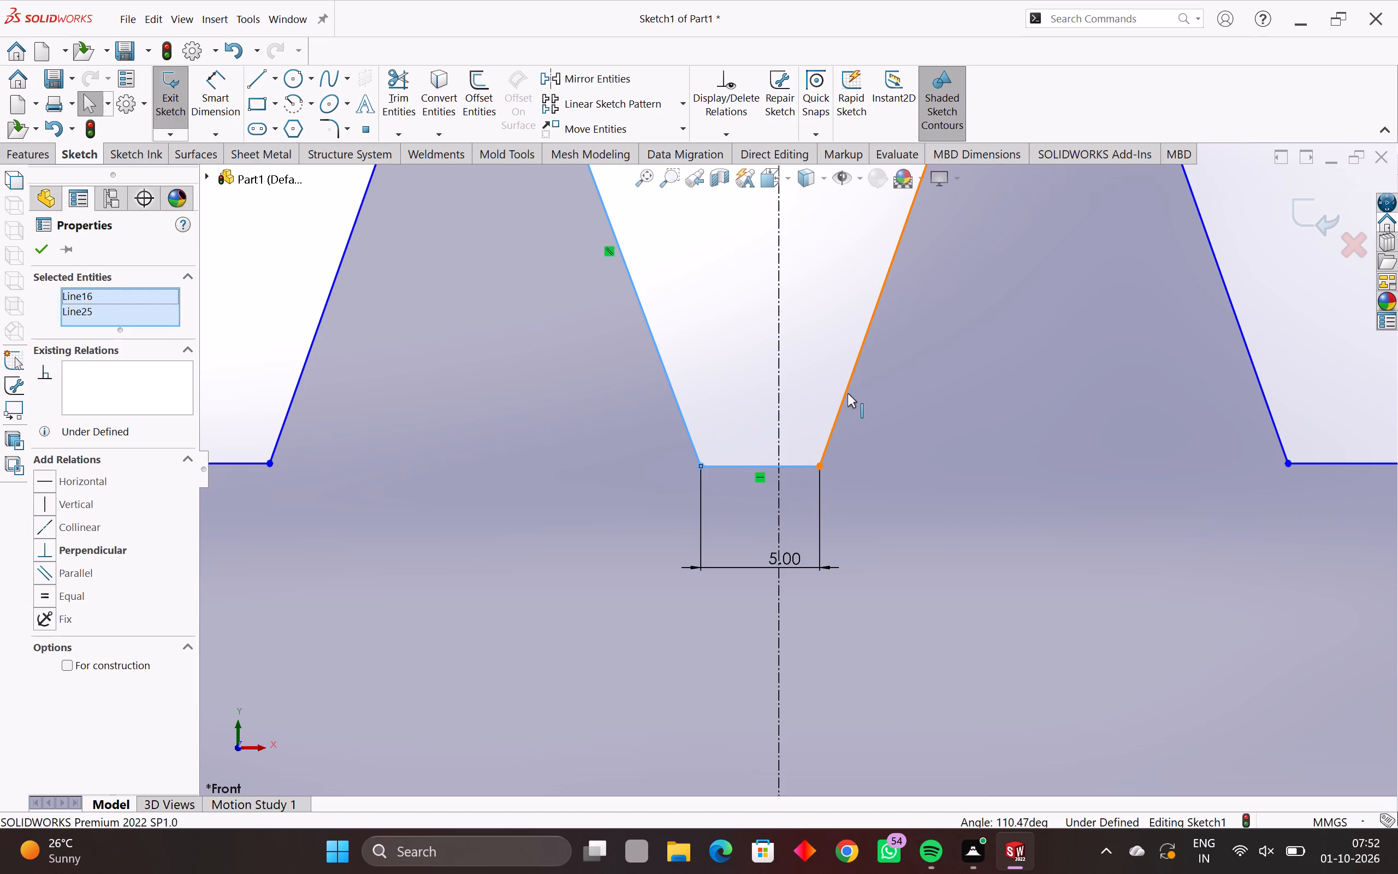
left_click(845, 391, "ctrl")
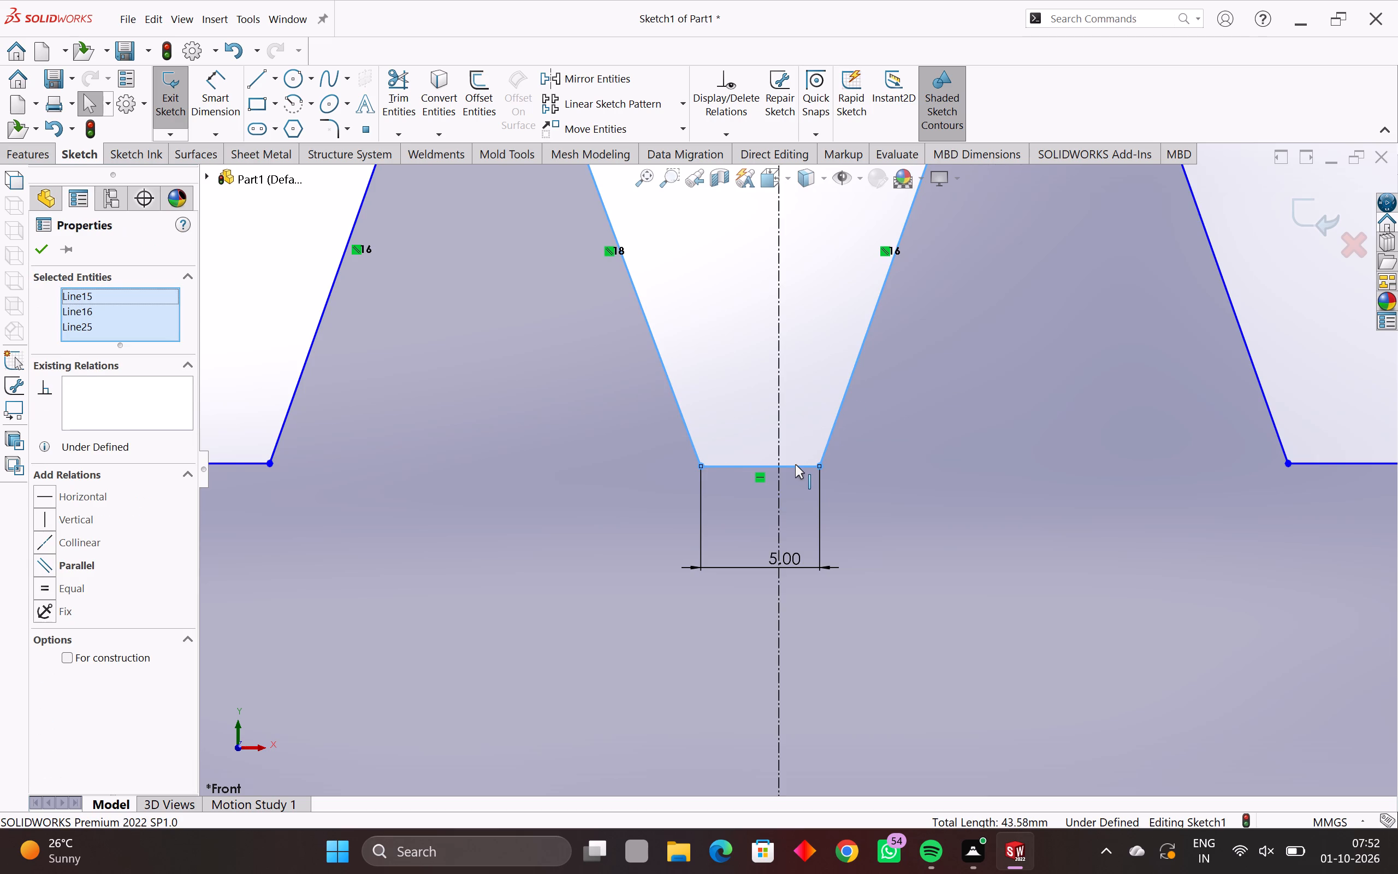
left_click(795, 464, "ctrl")
left_click(780, 423, "ctrl")
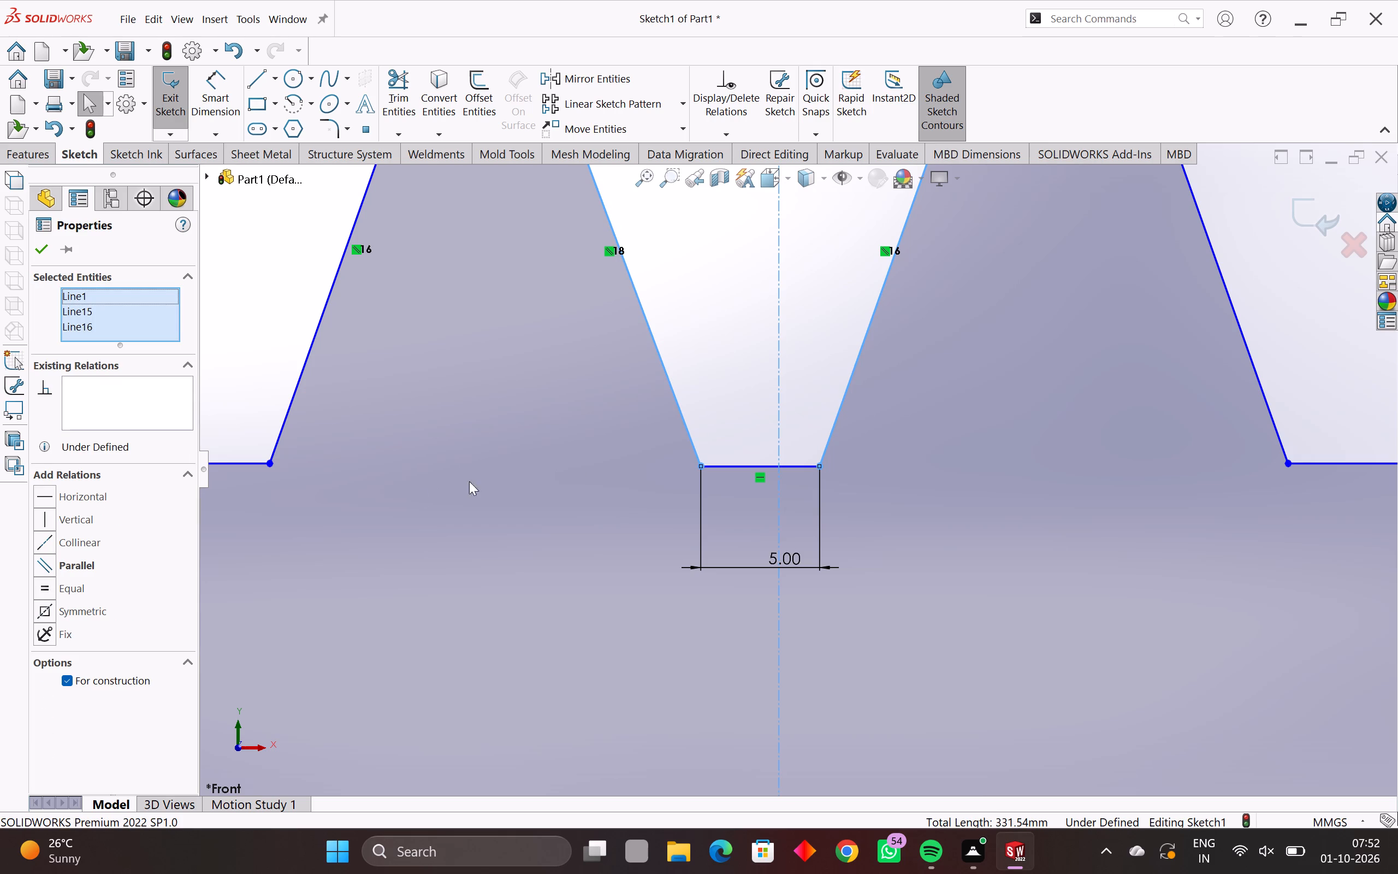
left_click(90, 613)
key("Escape")
key("Escape")
key("Escape")
Examine the whole three-groove profile for symmetry about the vertical centerline, ending in the front view.
scroll(109, 609, "down", 2)
scroll(430, 625, "down", 2)
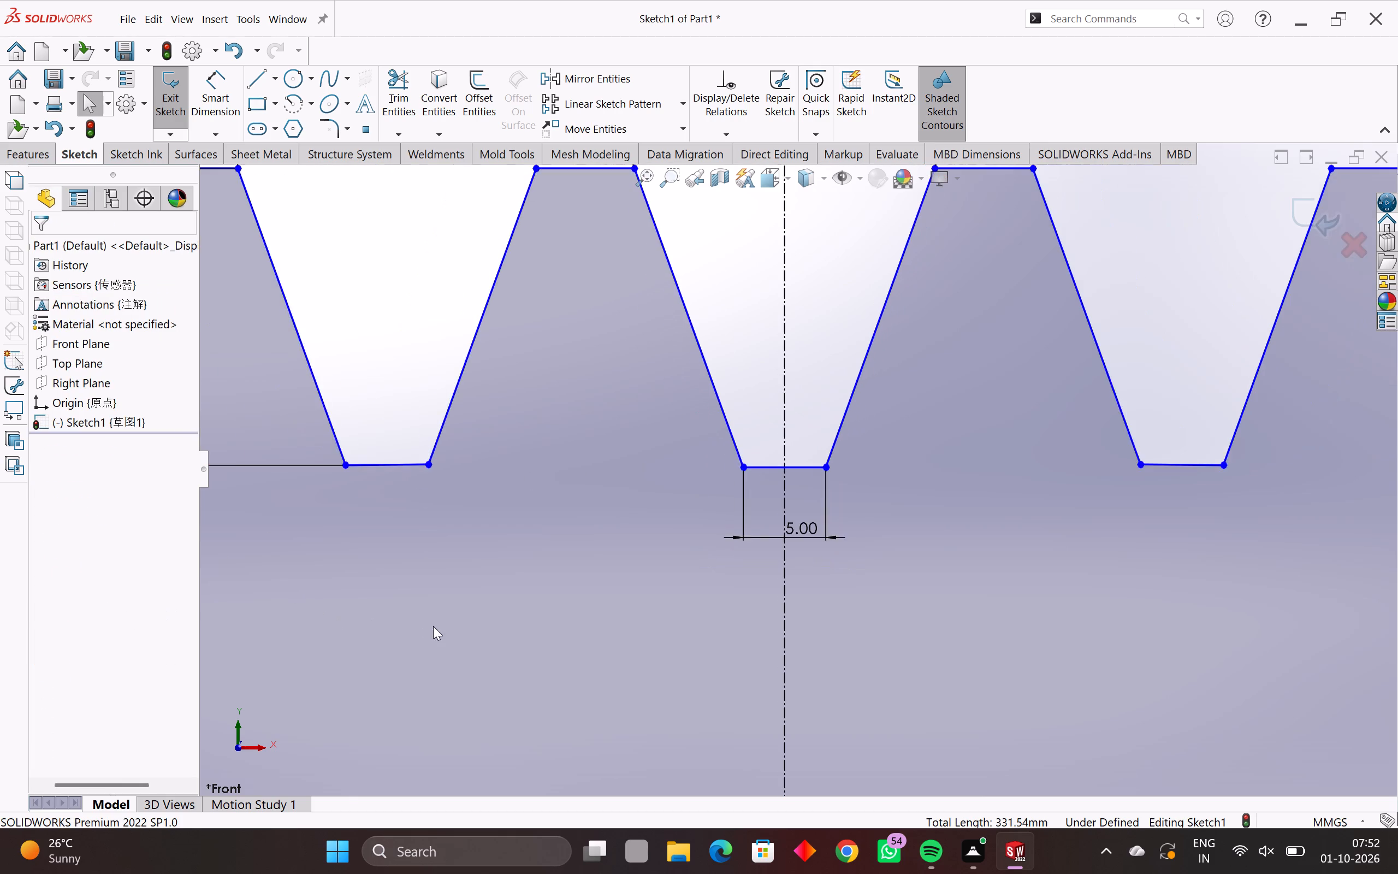
scroll(447, 598, "down", 2)
middle_click_drag(447, 598, 454, 648)
middle_click_drag(455, 642, 305, 645, "ctrl")
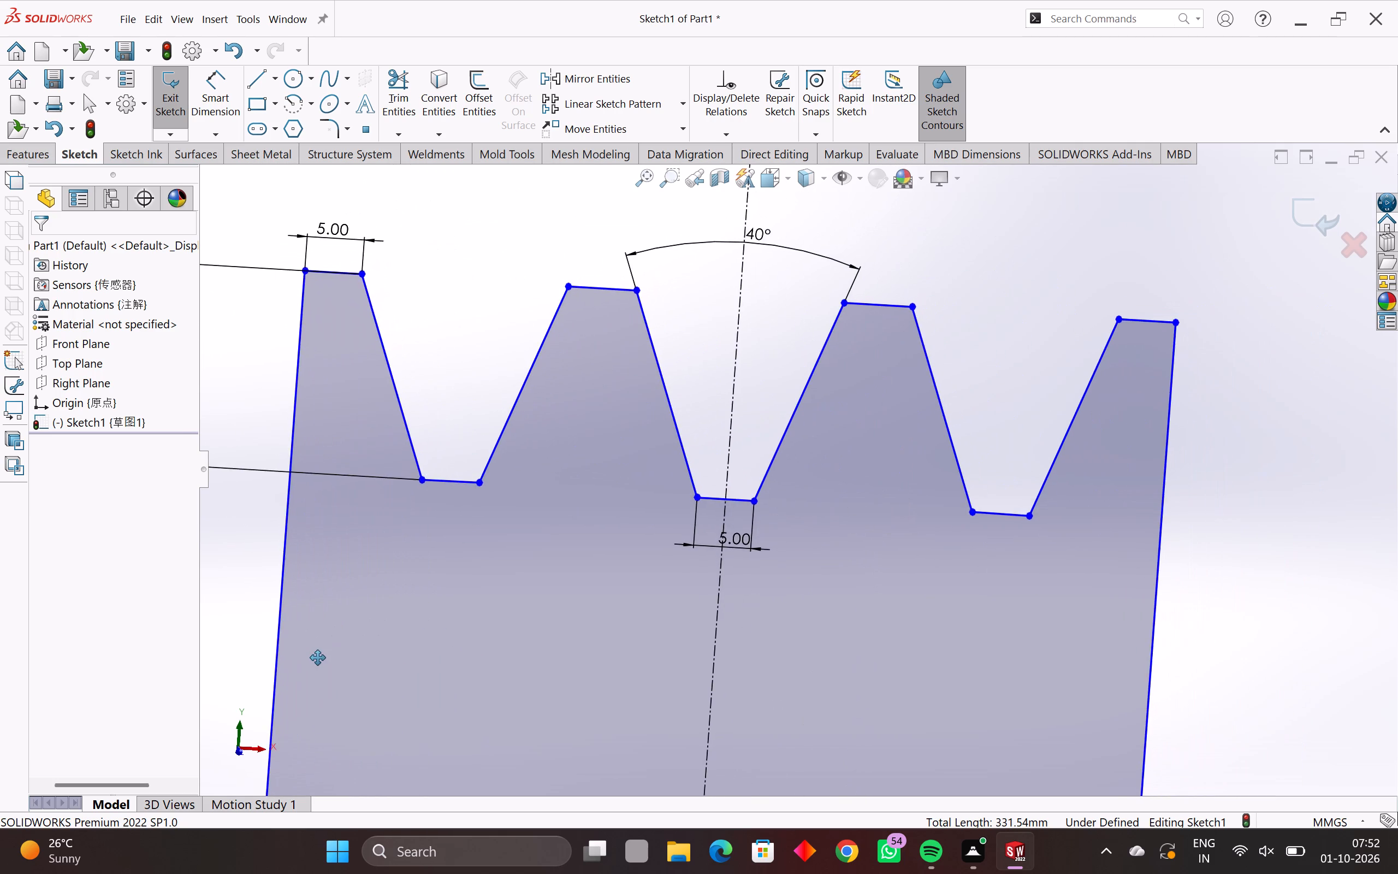
middle_click_drag(305, 645, 438, 624, "ctrl")
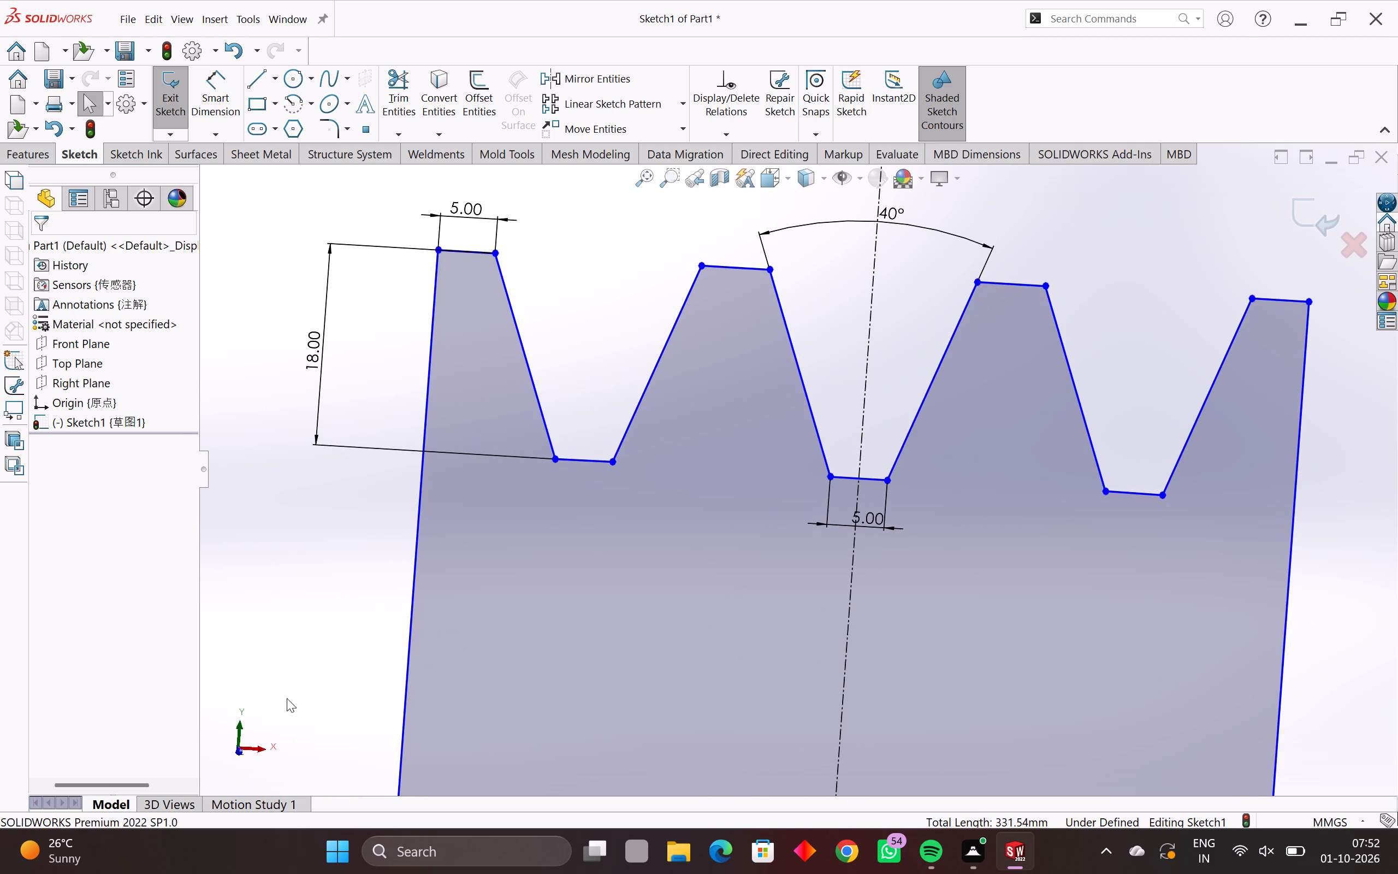
left_click(237, 752)
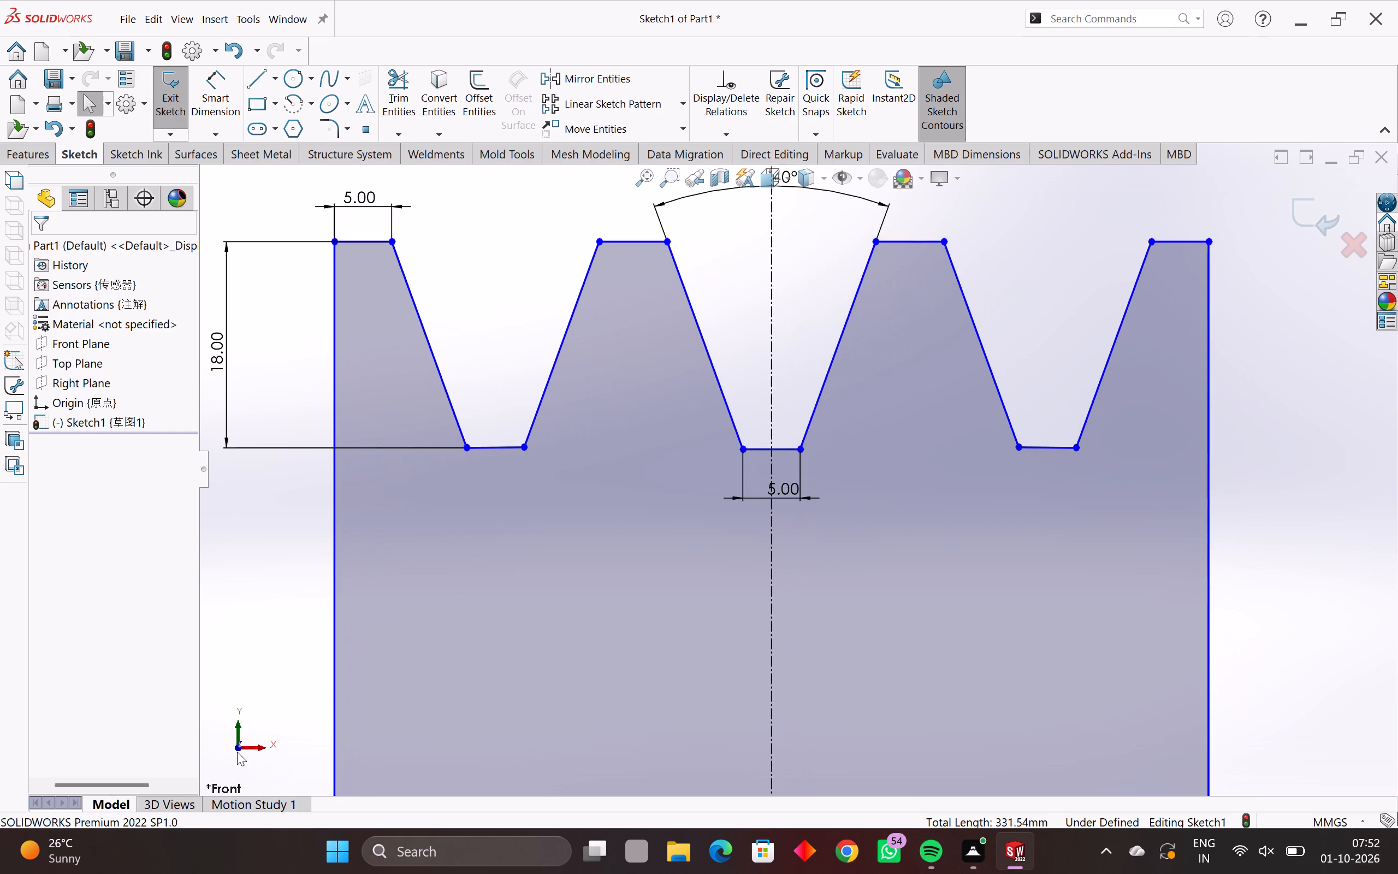
scroll(448, 614, "down", 1)
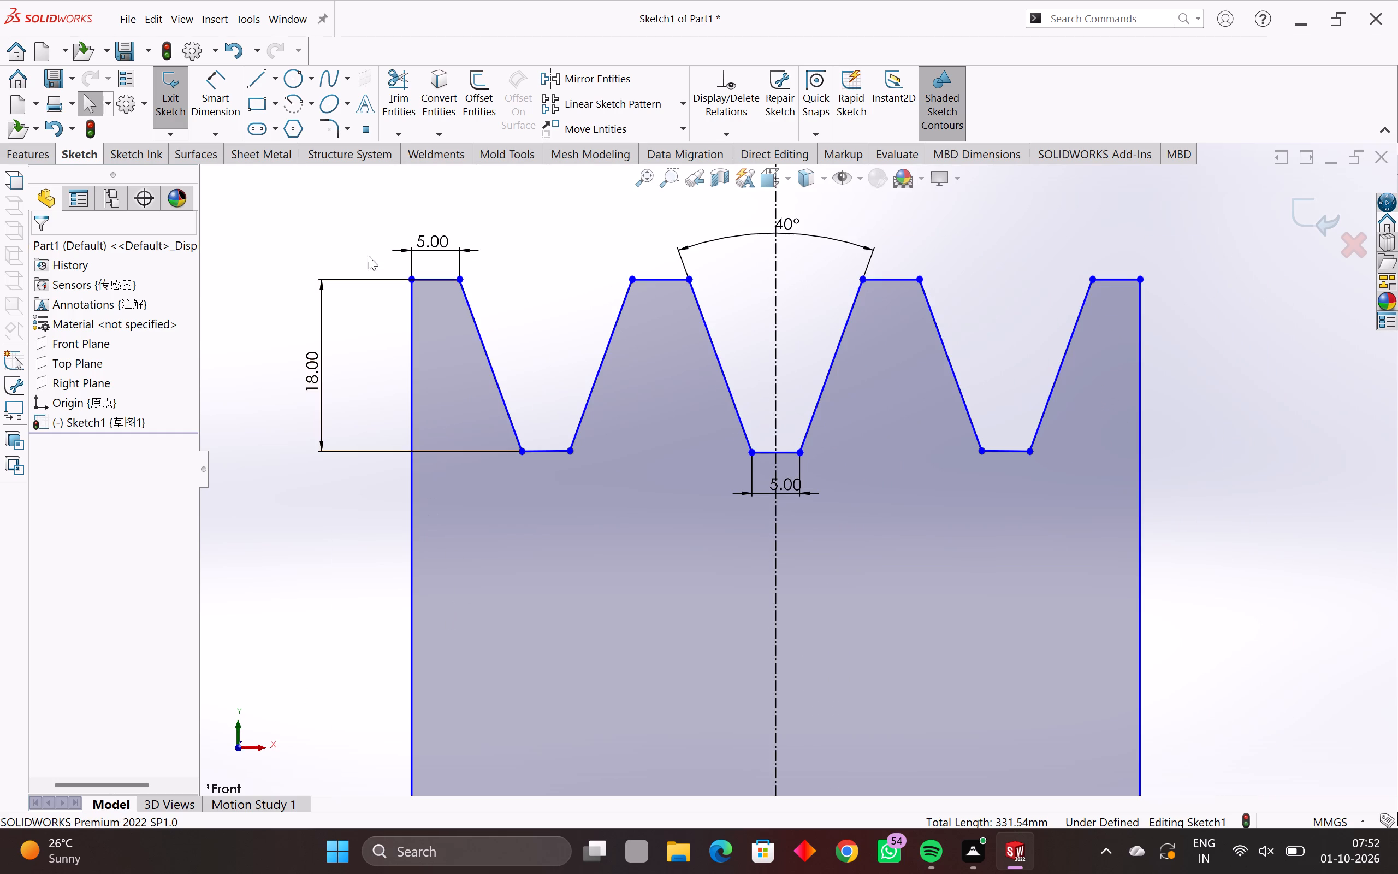
Dimension the top edge between the left and central grooves and set its length to 5 mm.
left_click(210, 78)
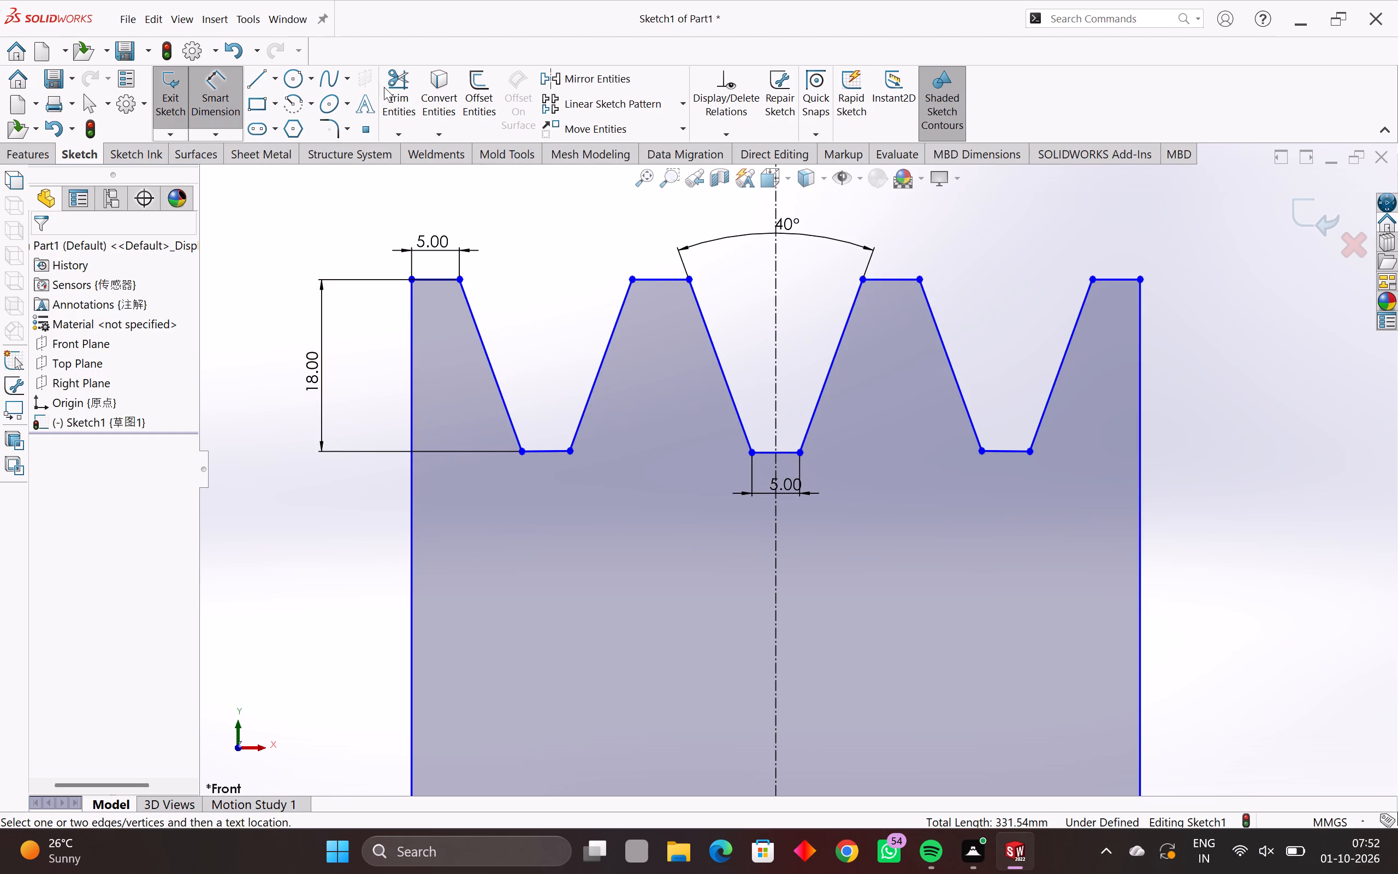
left_click(653, 277)
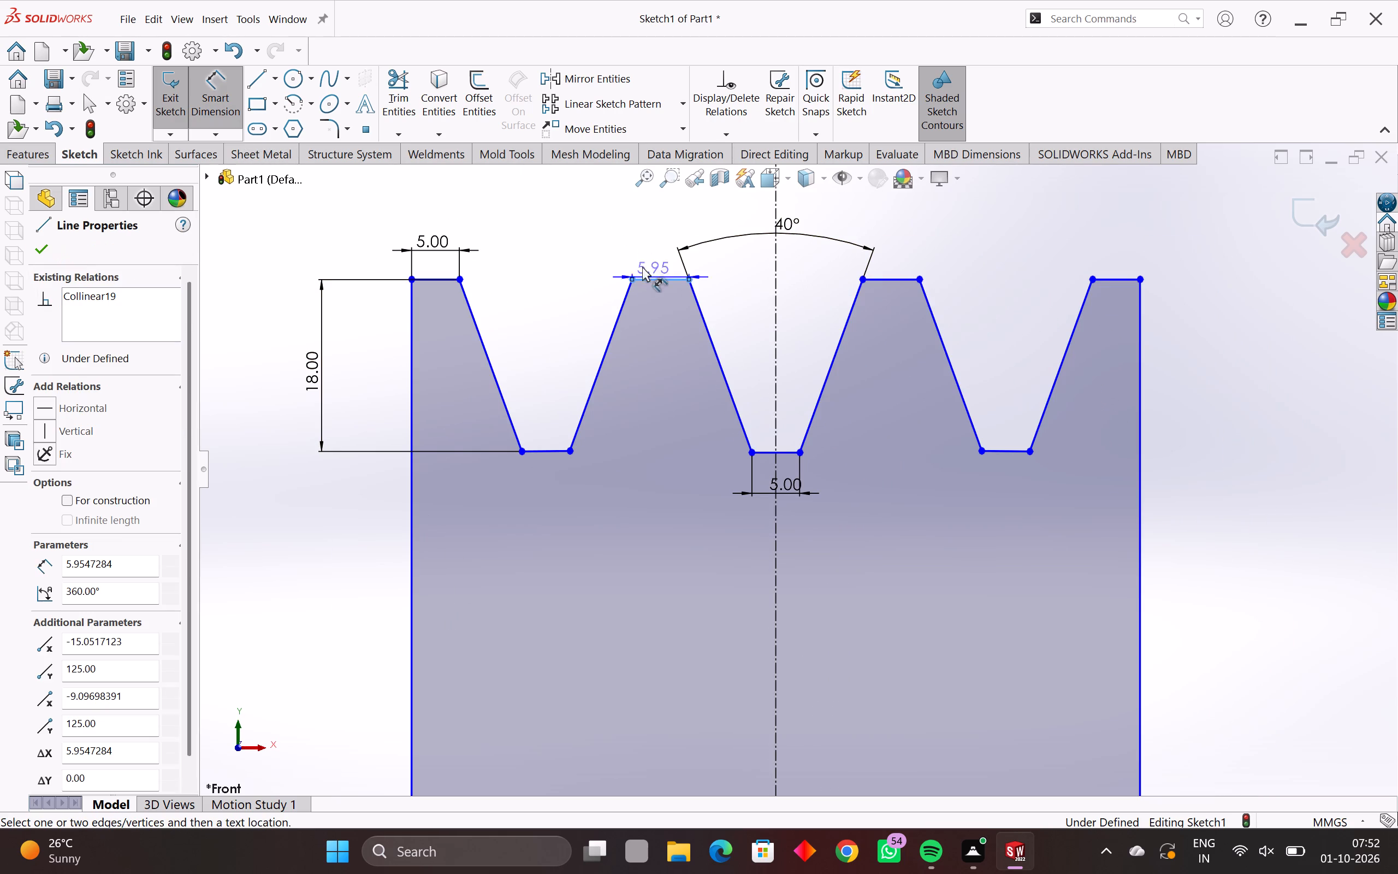
left_click(633, 240)
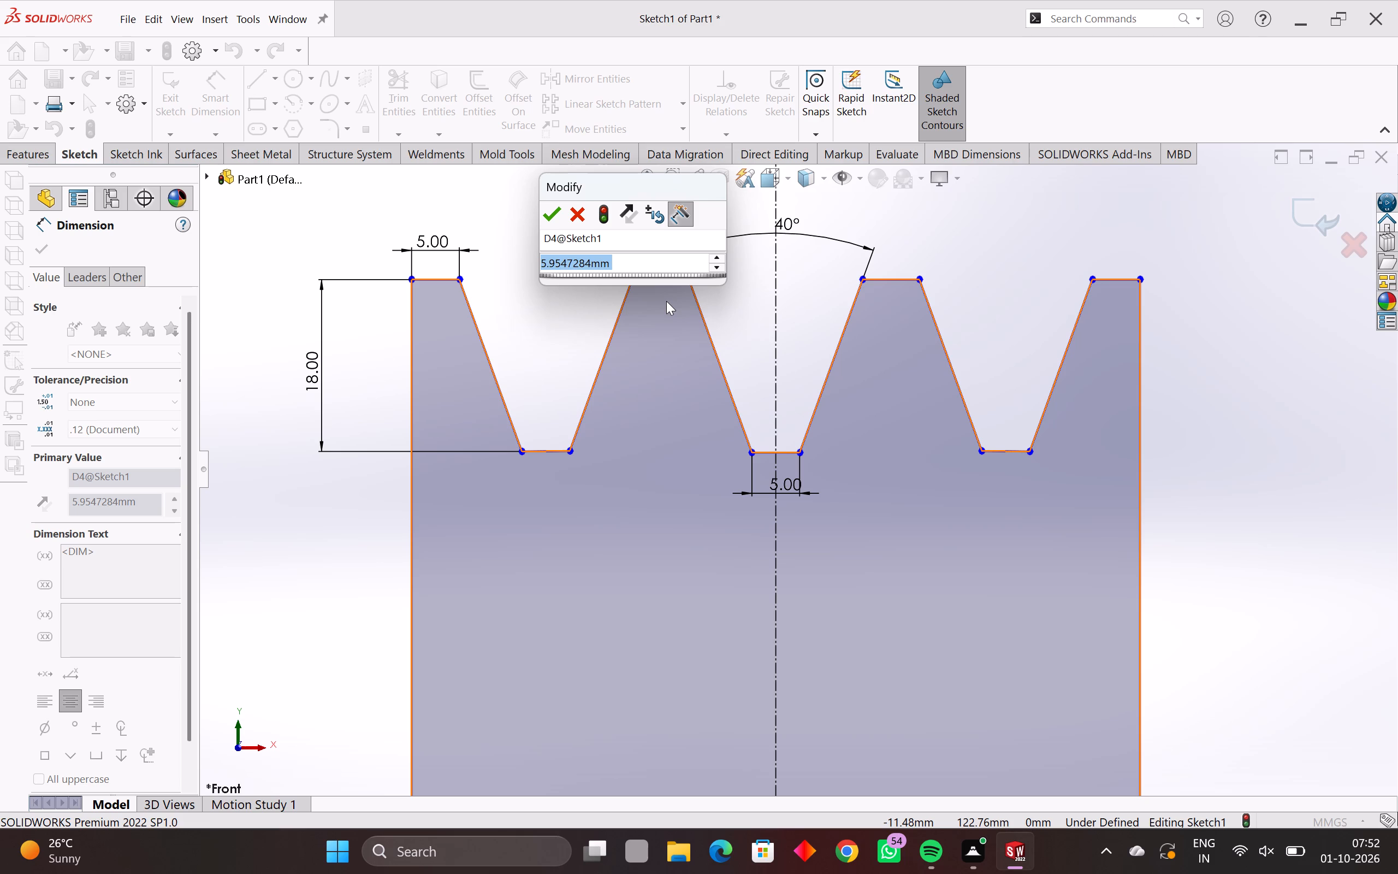
scroll(666, 301, "down", 1)
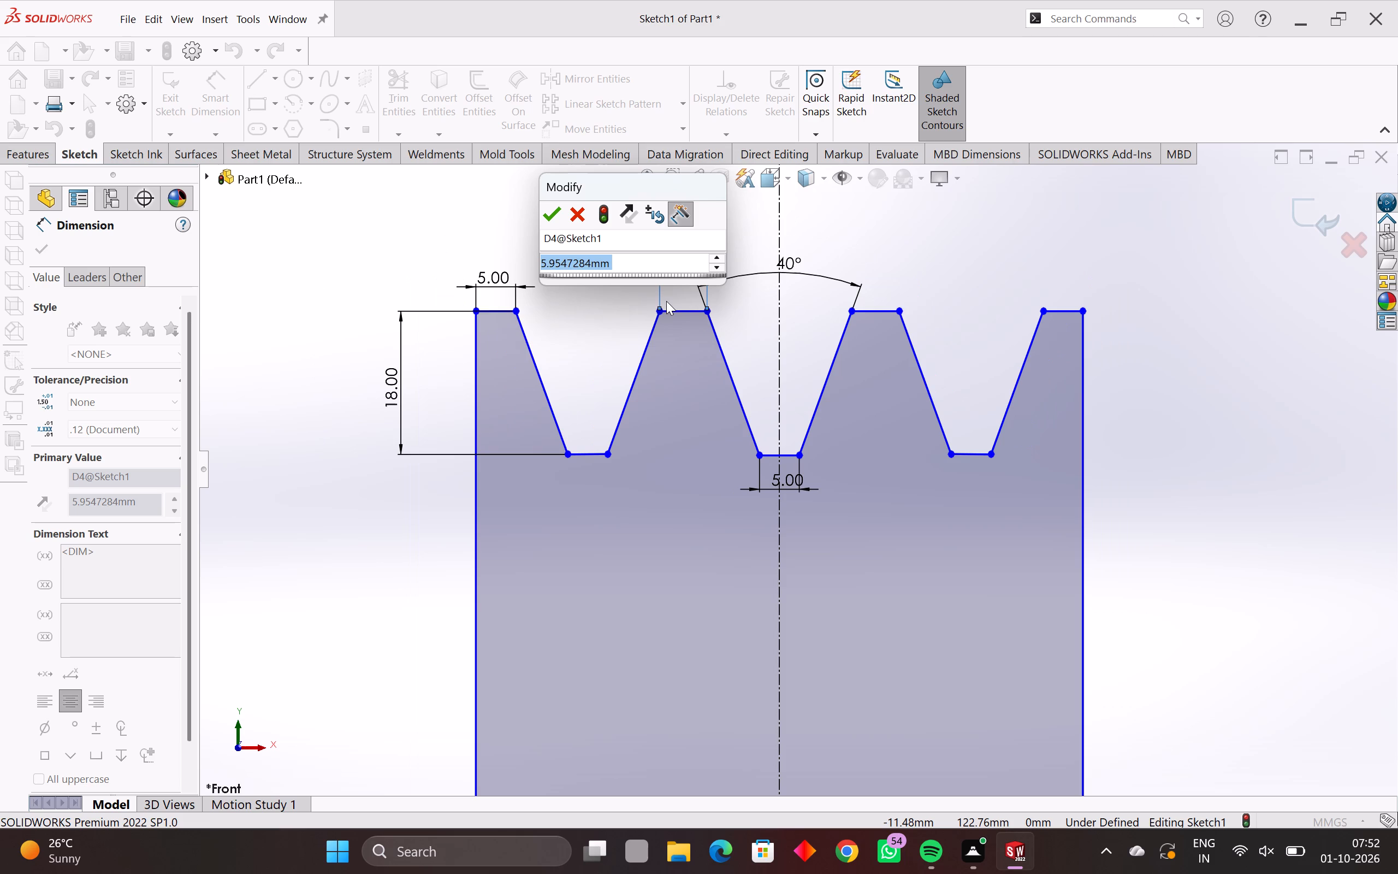
key("5")
key("Return")
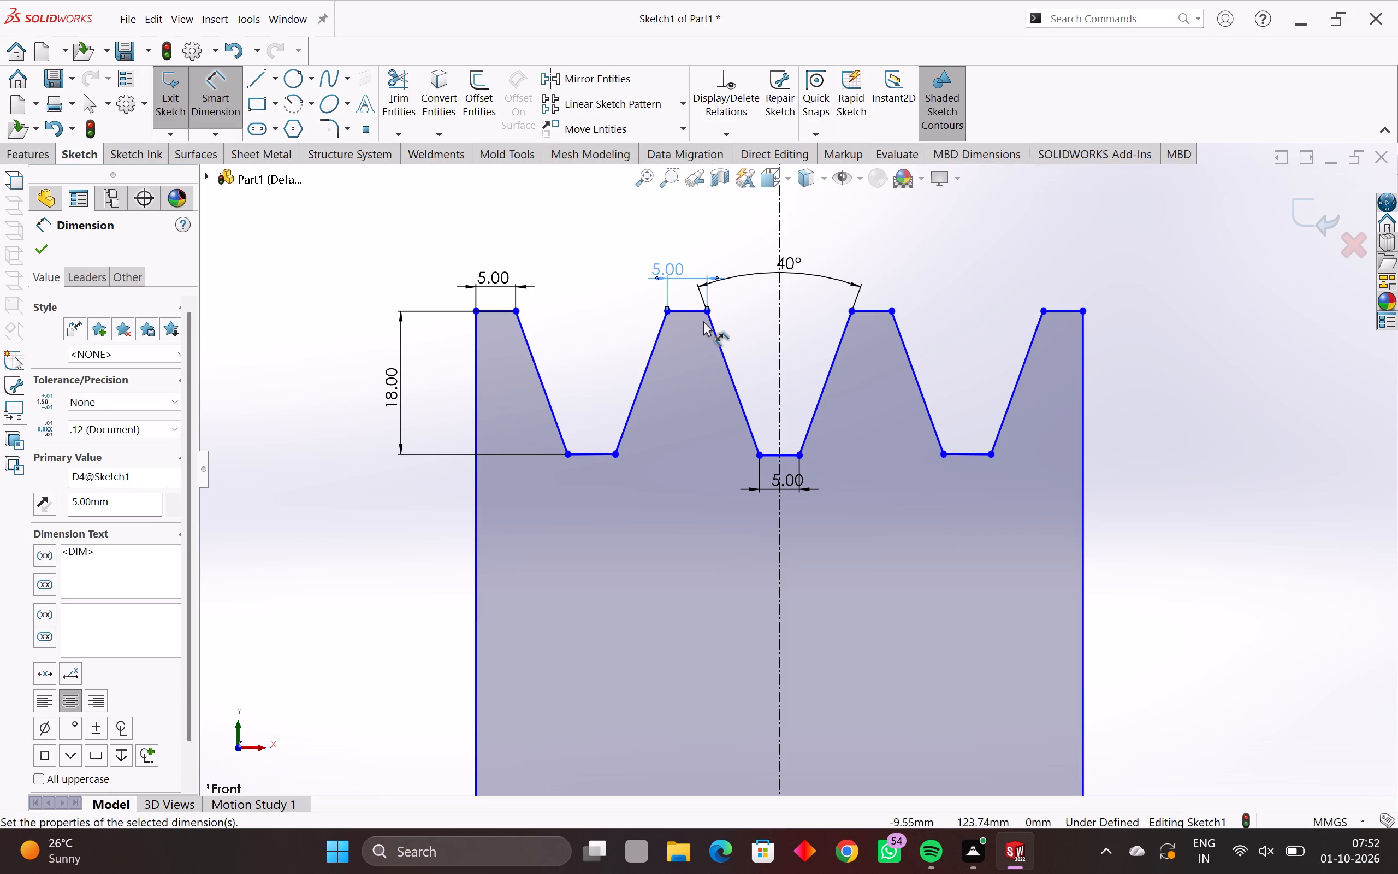
key("Escape")
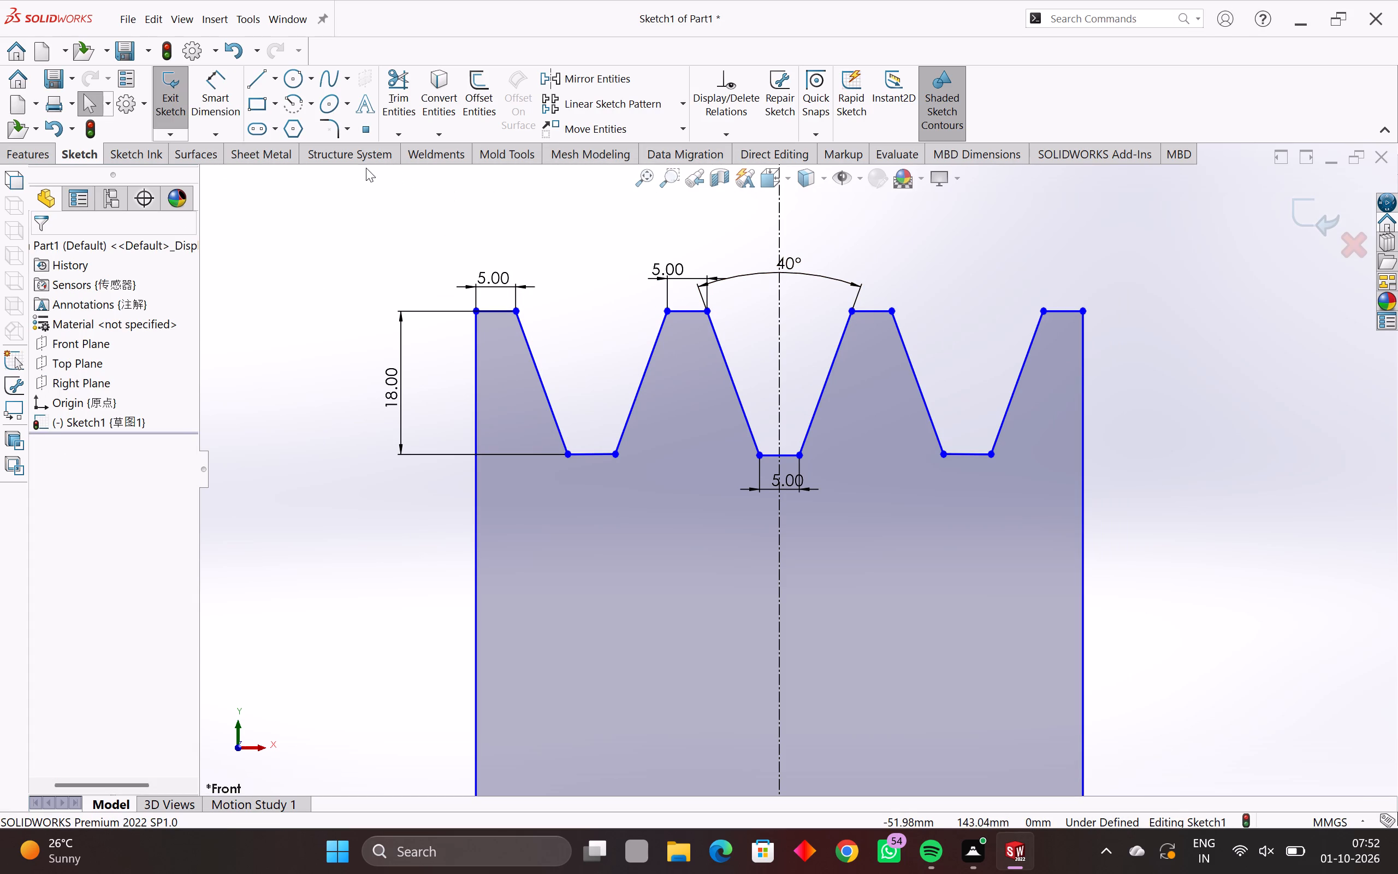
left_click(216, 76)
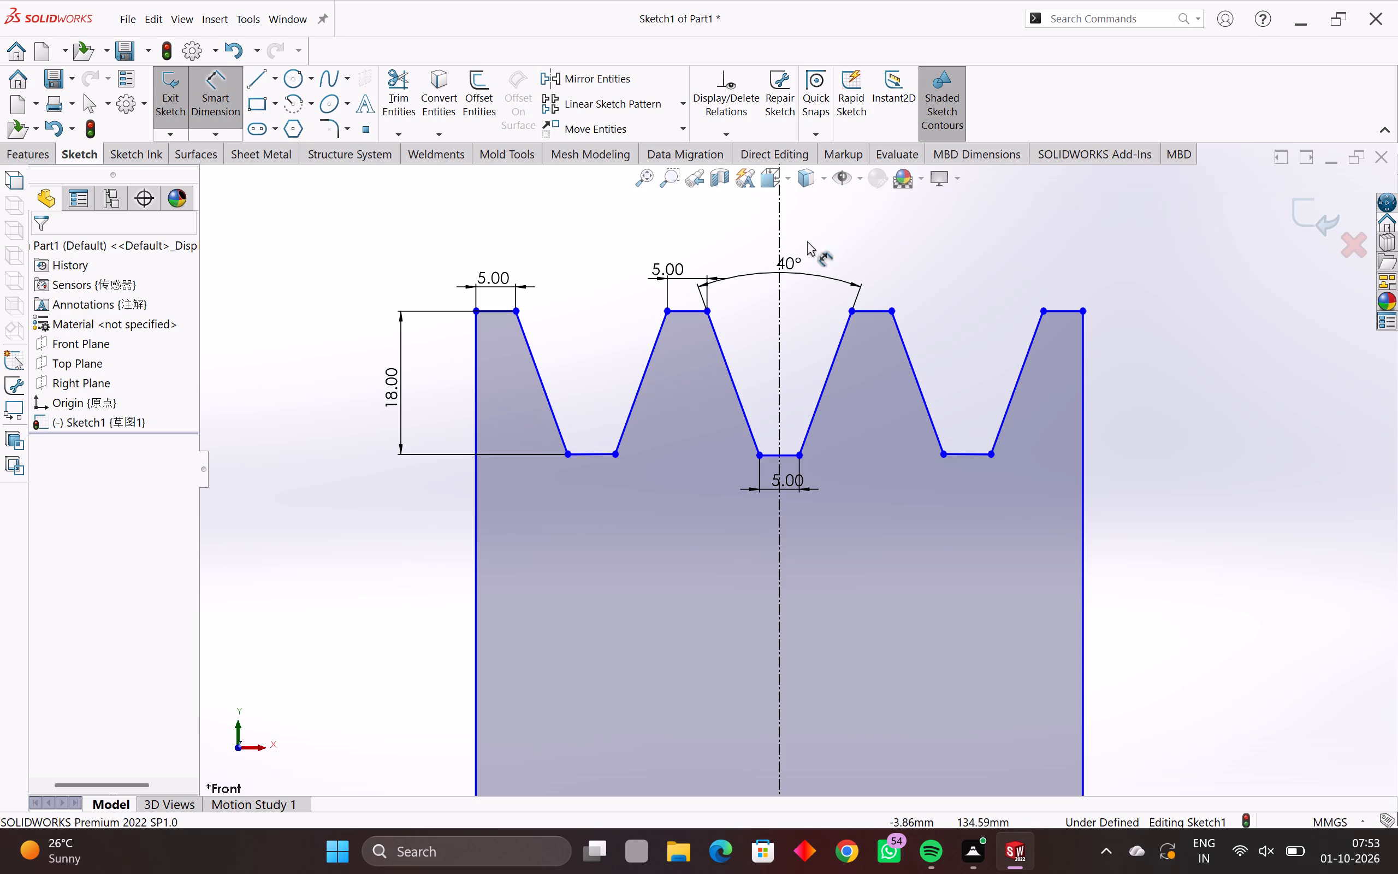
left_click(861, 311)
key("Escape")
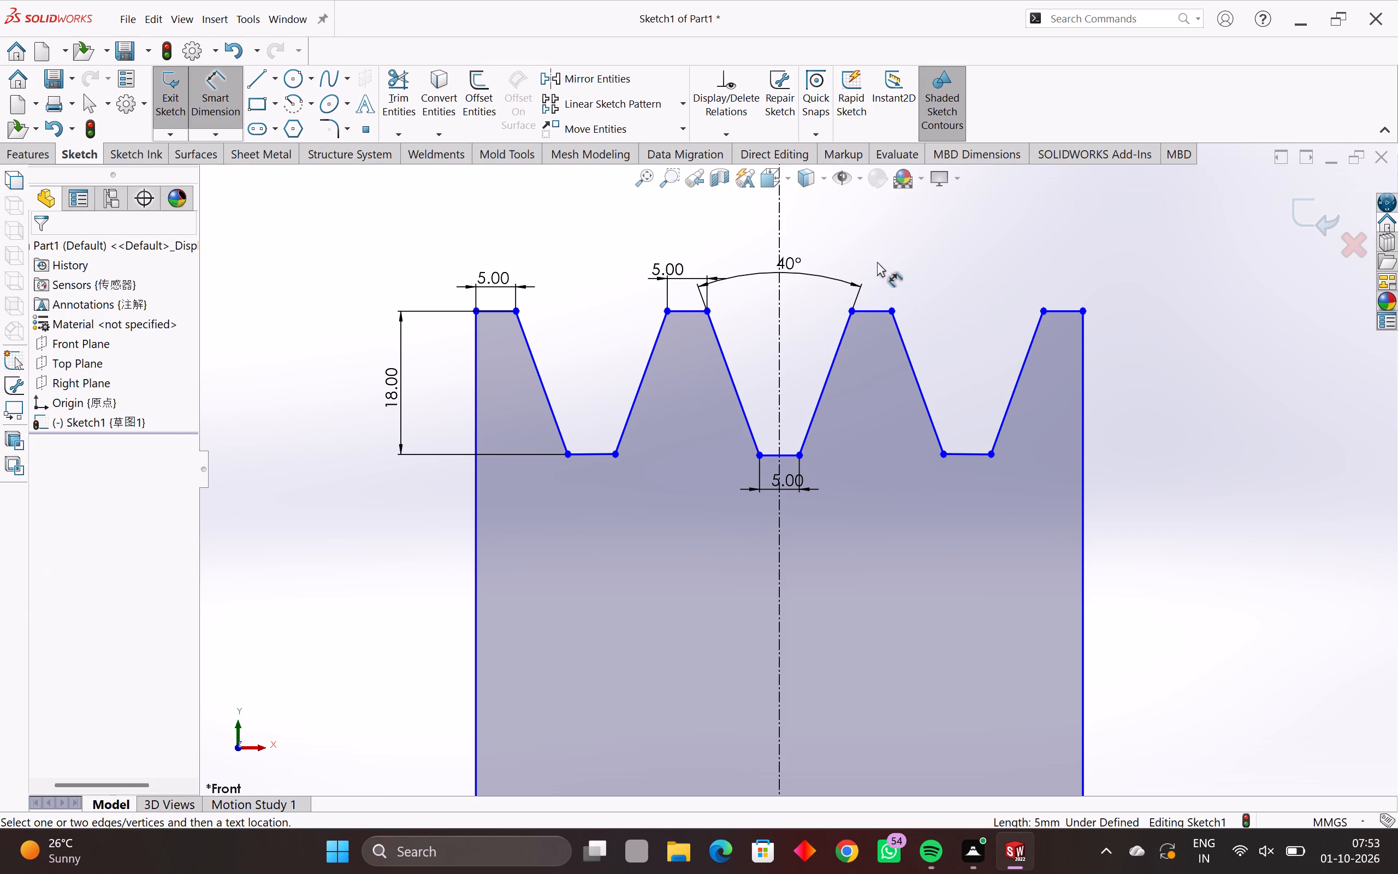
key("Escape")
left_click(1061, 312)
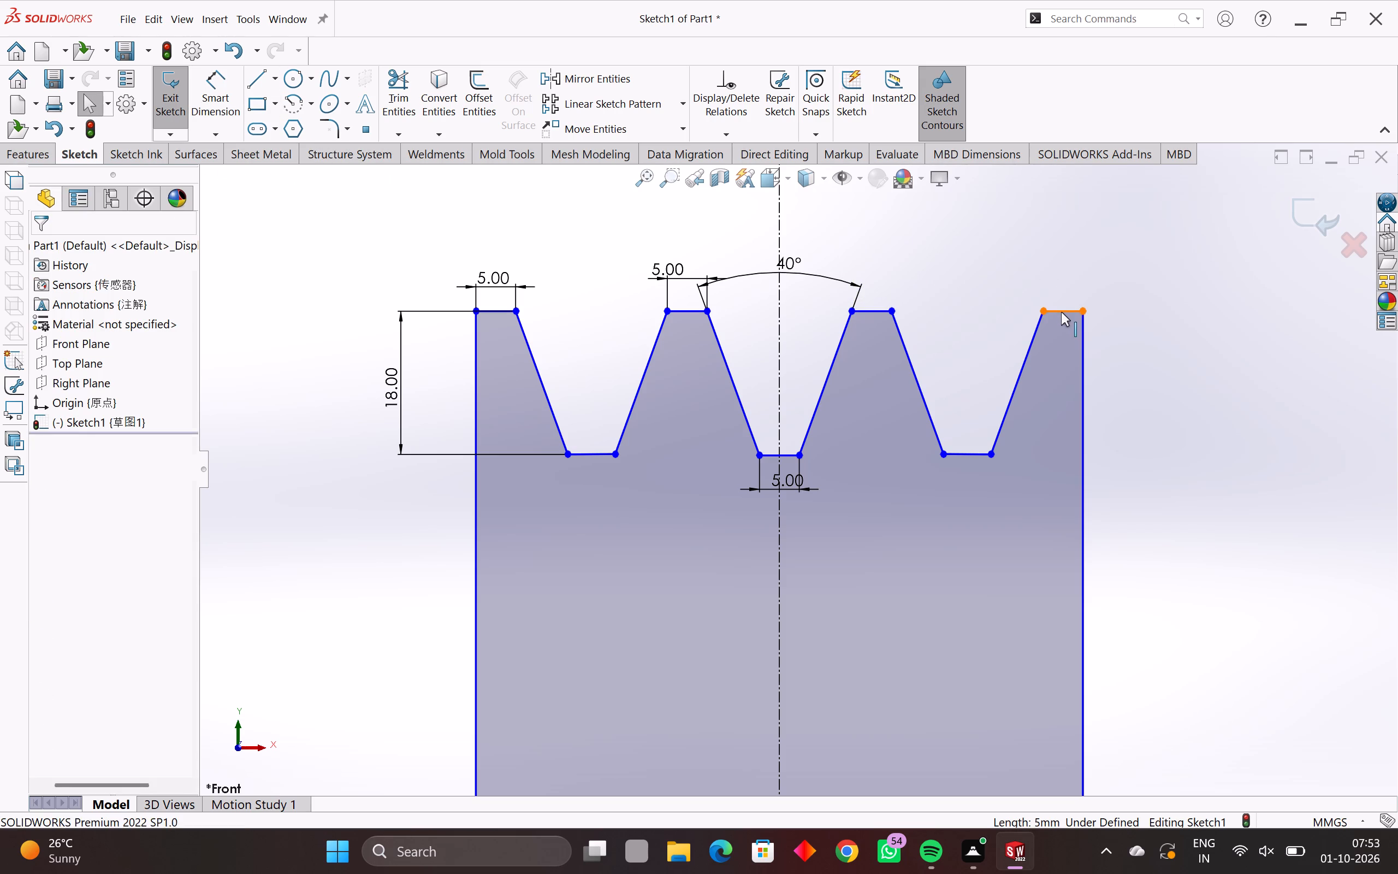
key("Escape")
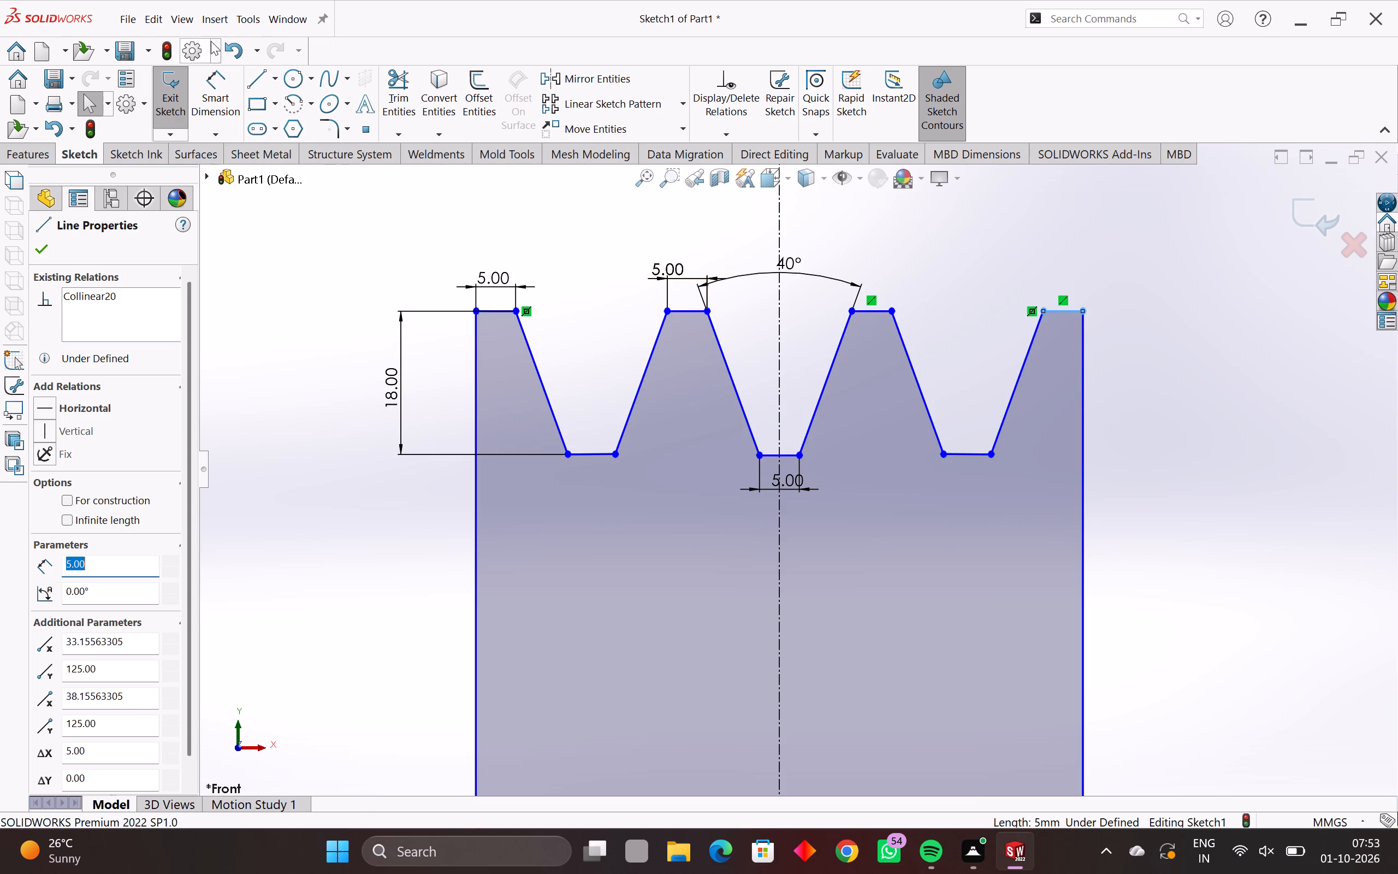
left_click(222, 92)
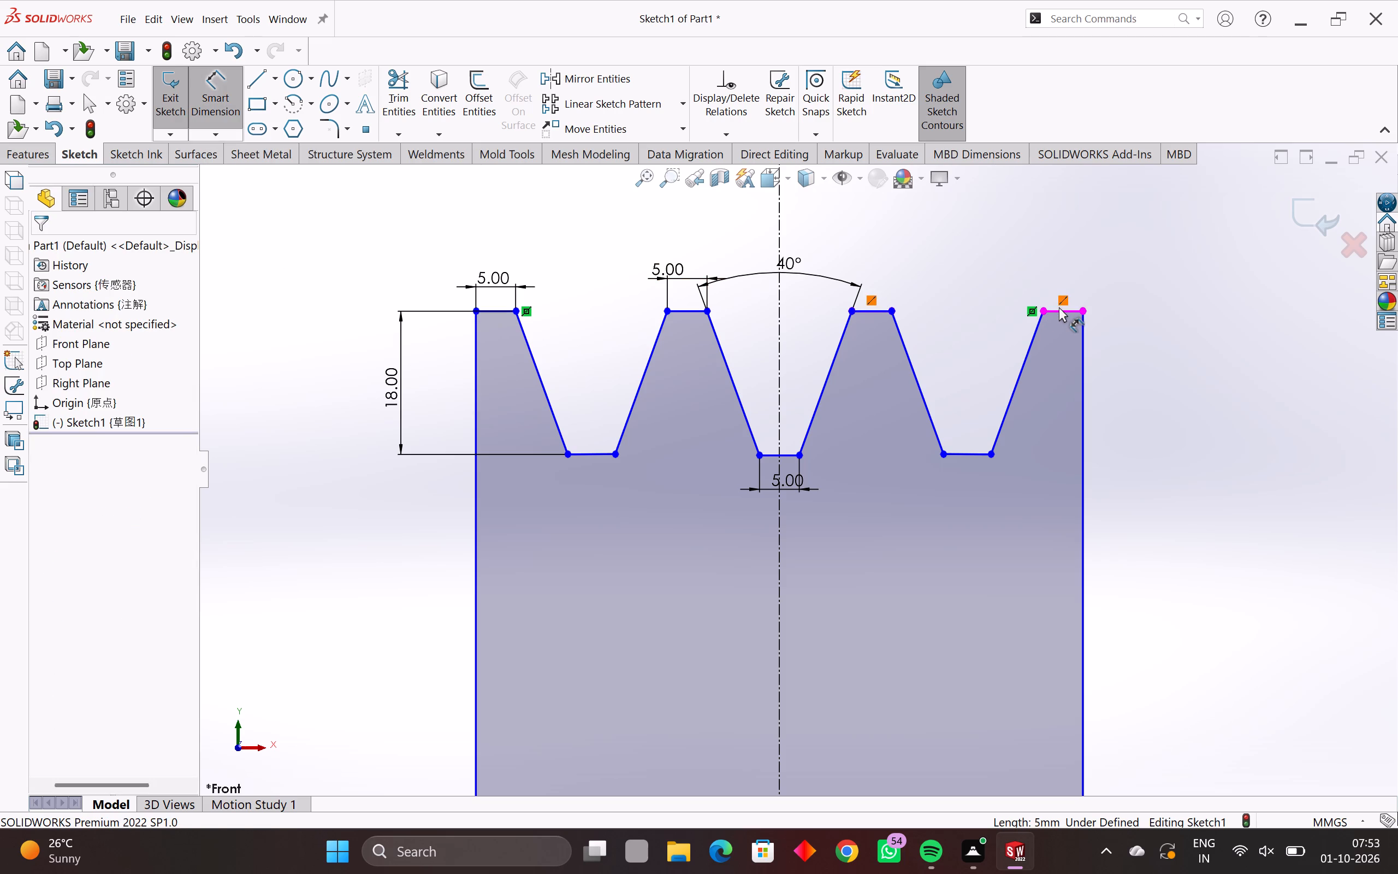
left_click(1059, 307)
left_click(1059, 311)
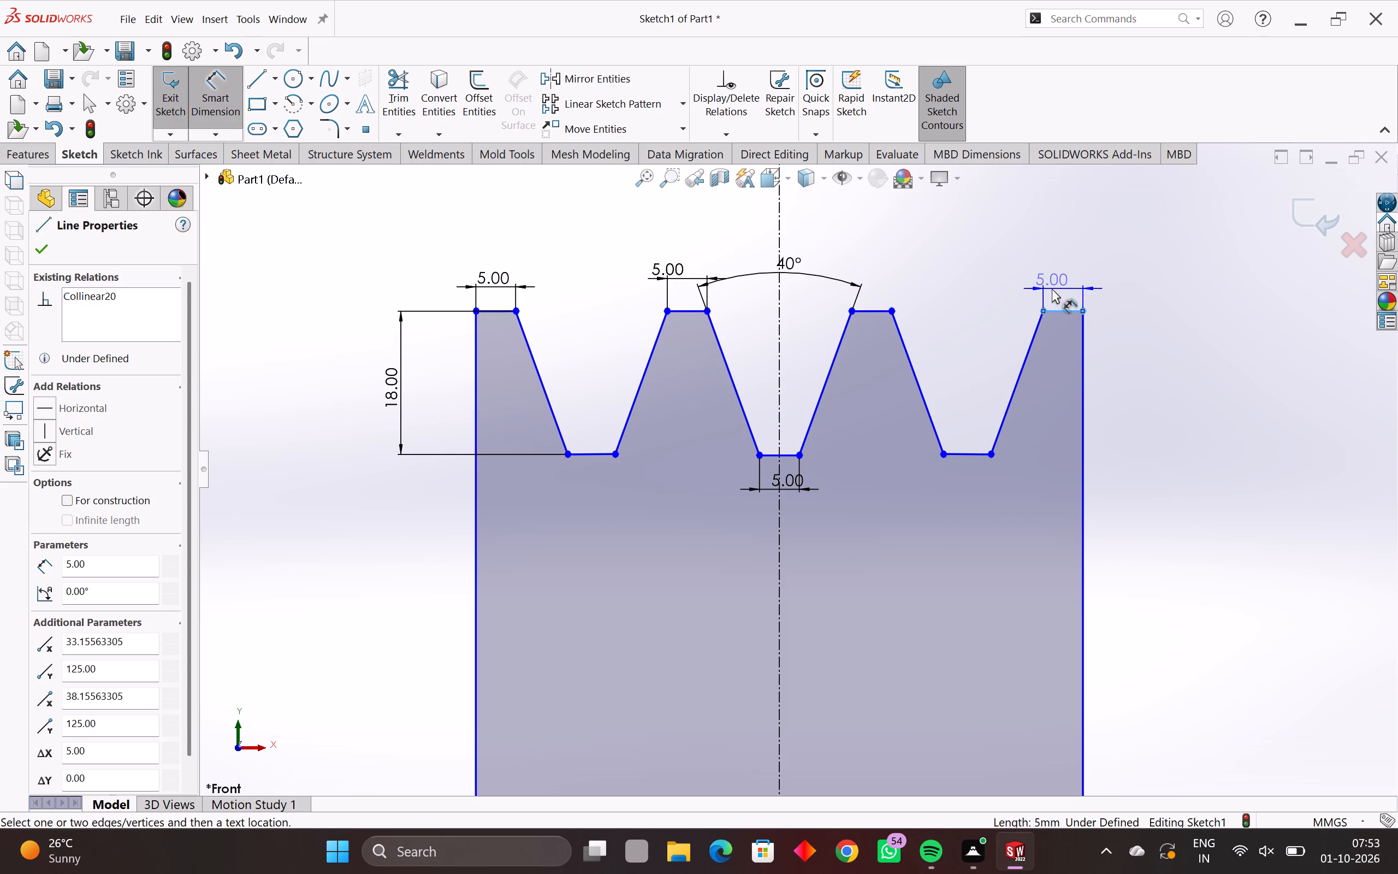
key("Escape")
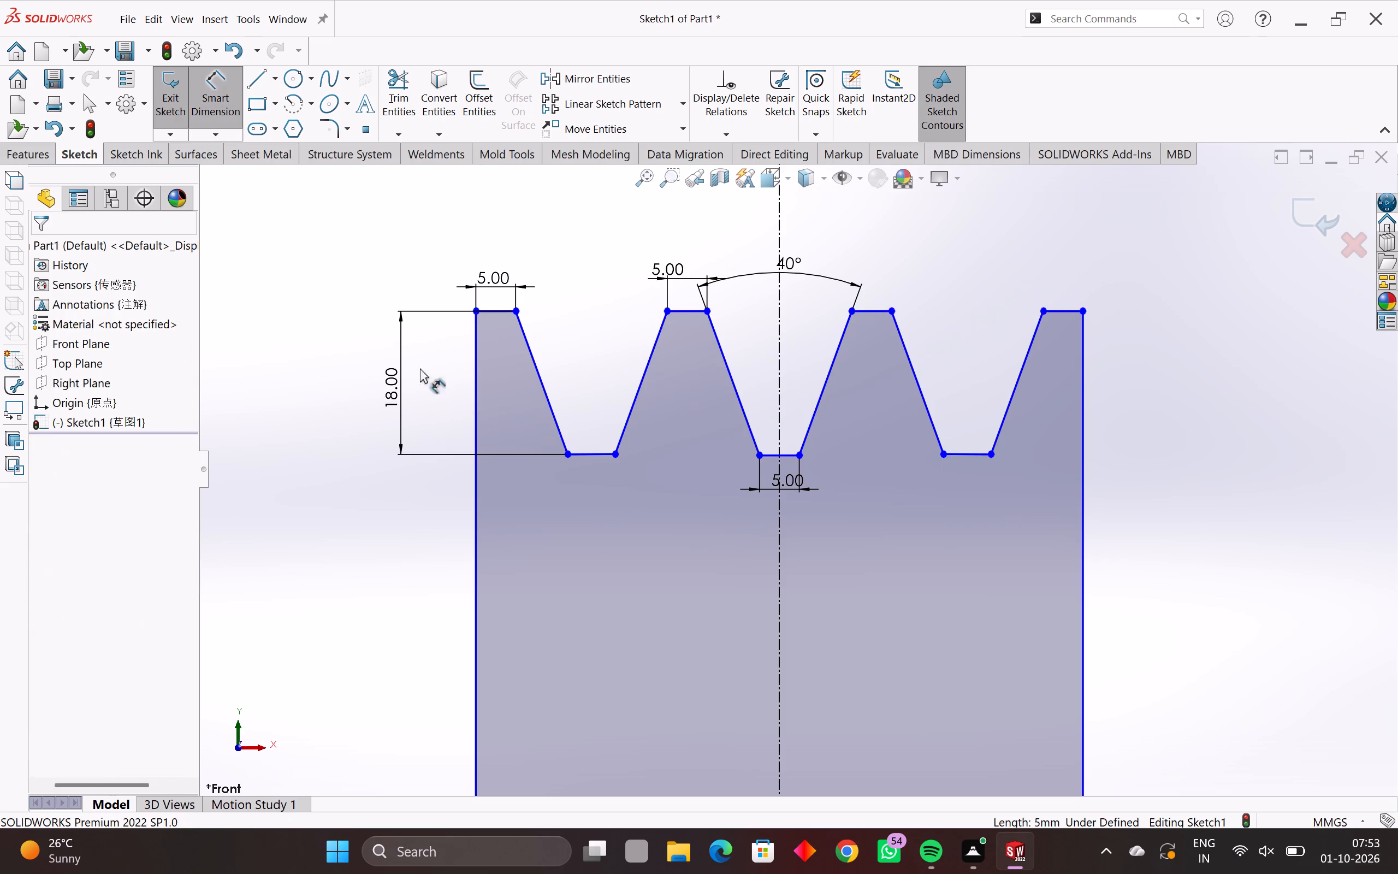
Delete the 5 mm dimension on the top edge between the left and central grooves.
left_click(674, 273)
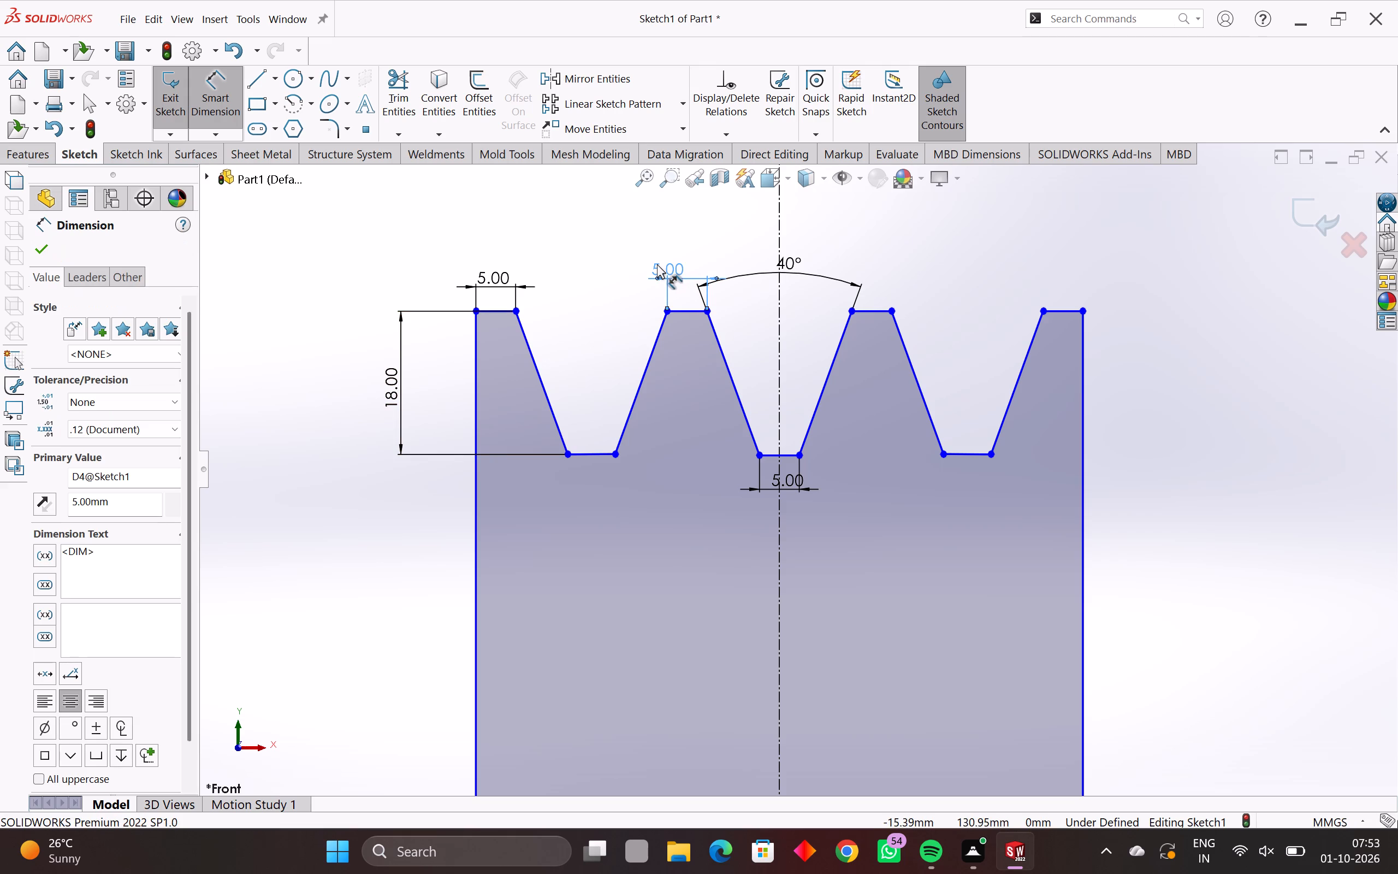
key("Delete")
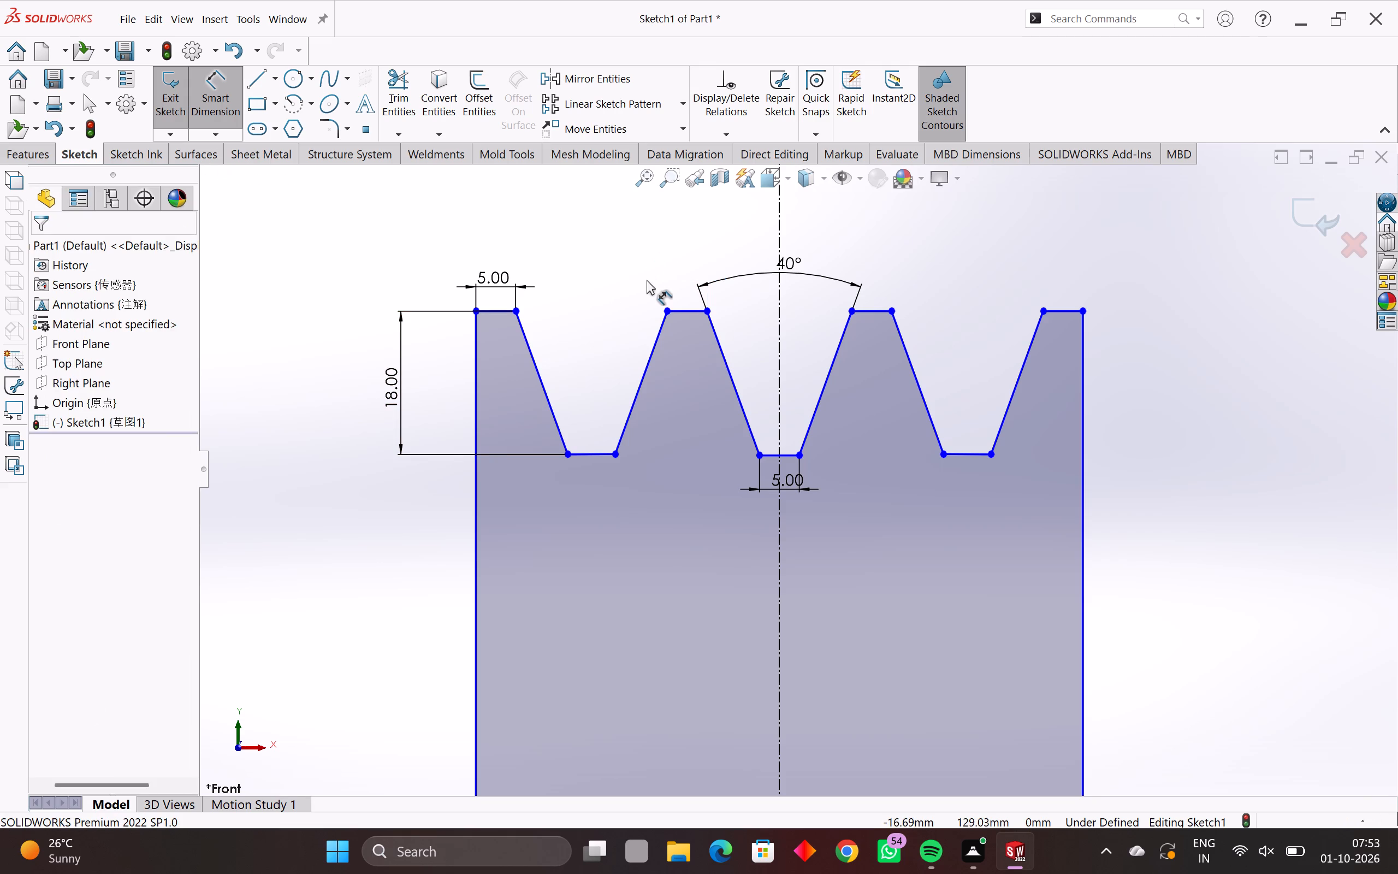
key("Escape")
key("Escape")
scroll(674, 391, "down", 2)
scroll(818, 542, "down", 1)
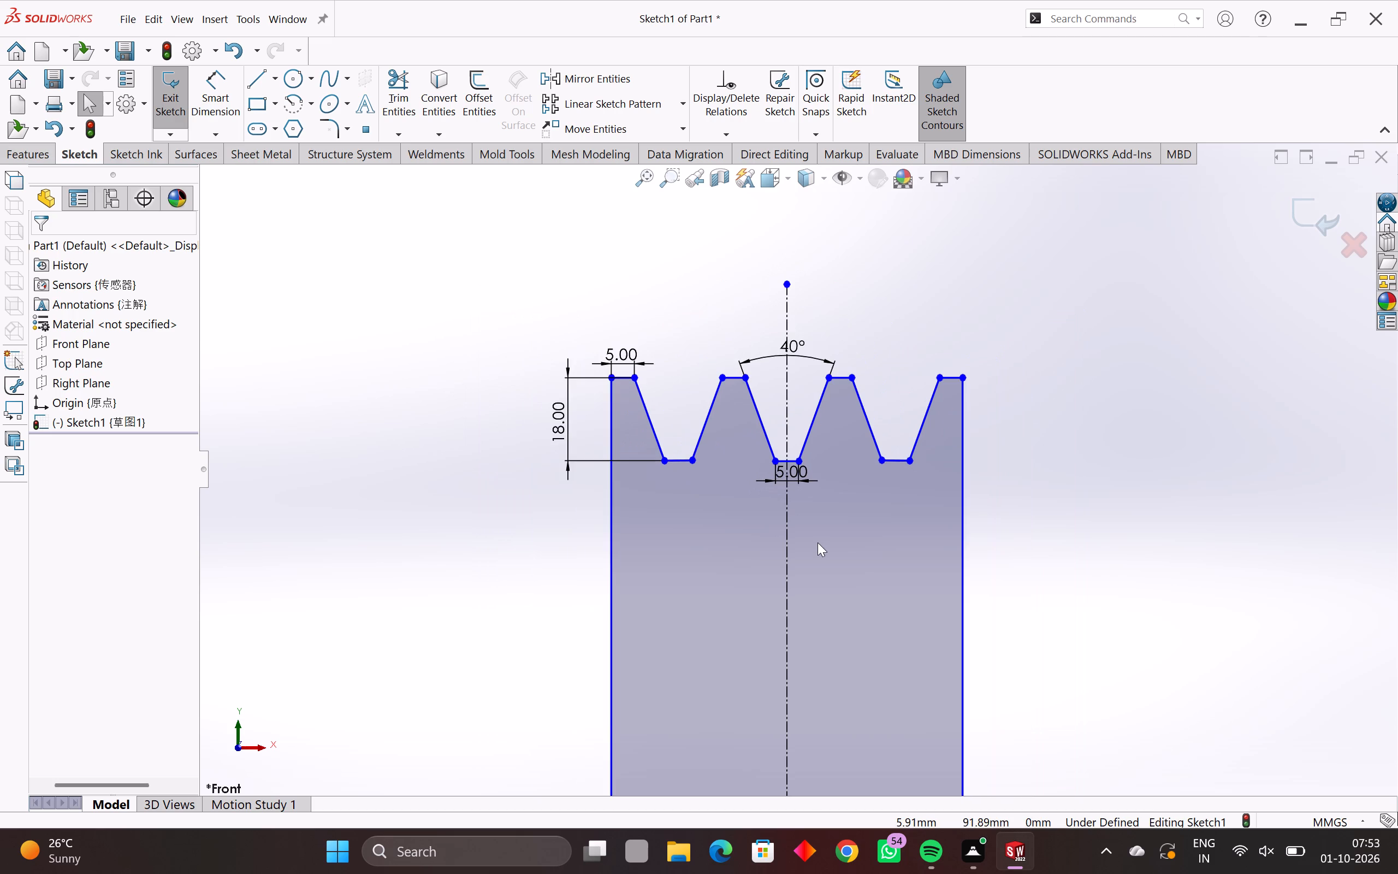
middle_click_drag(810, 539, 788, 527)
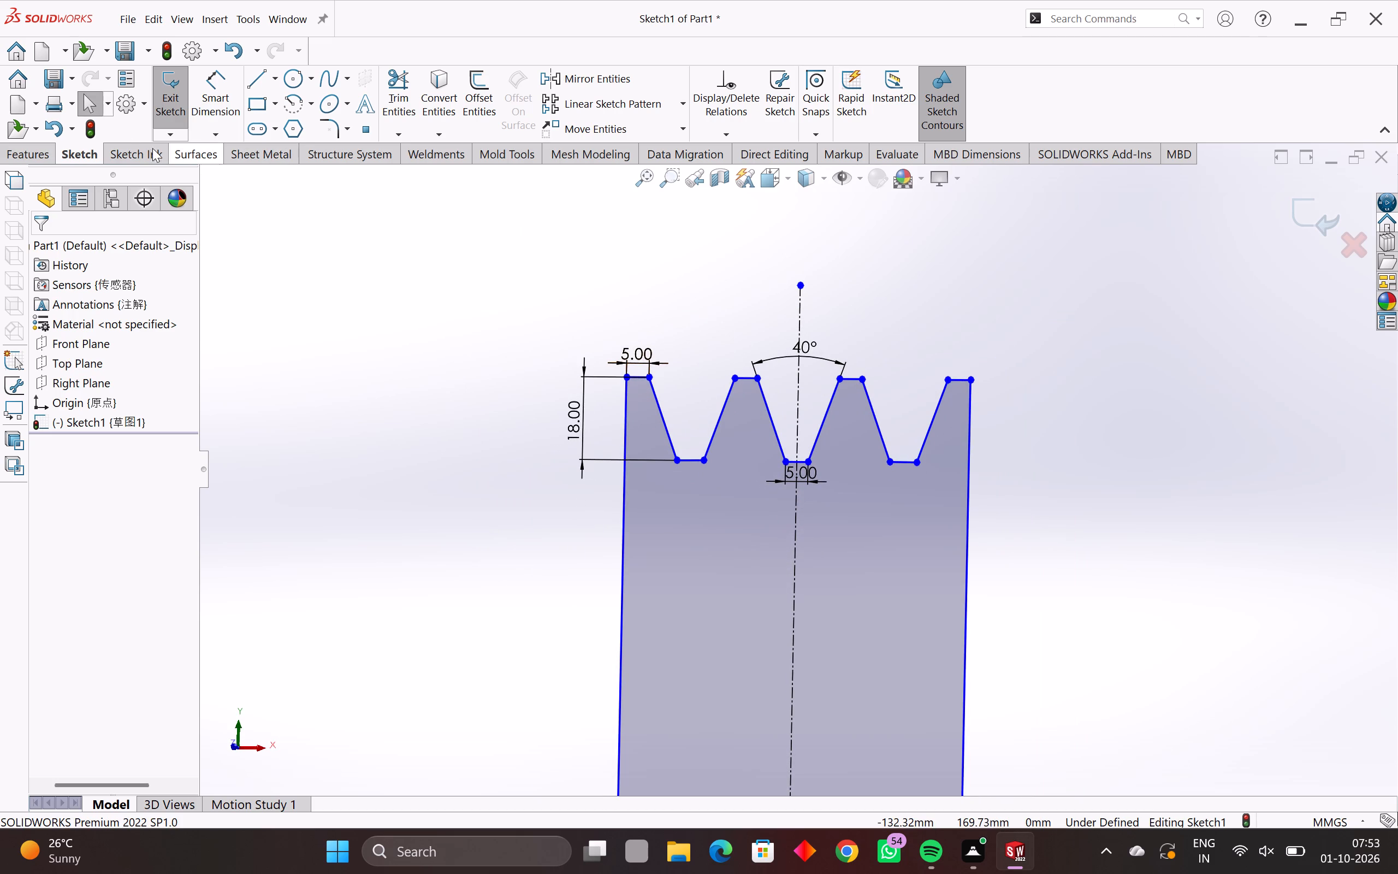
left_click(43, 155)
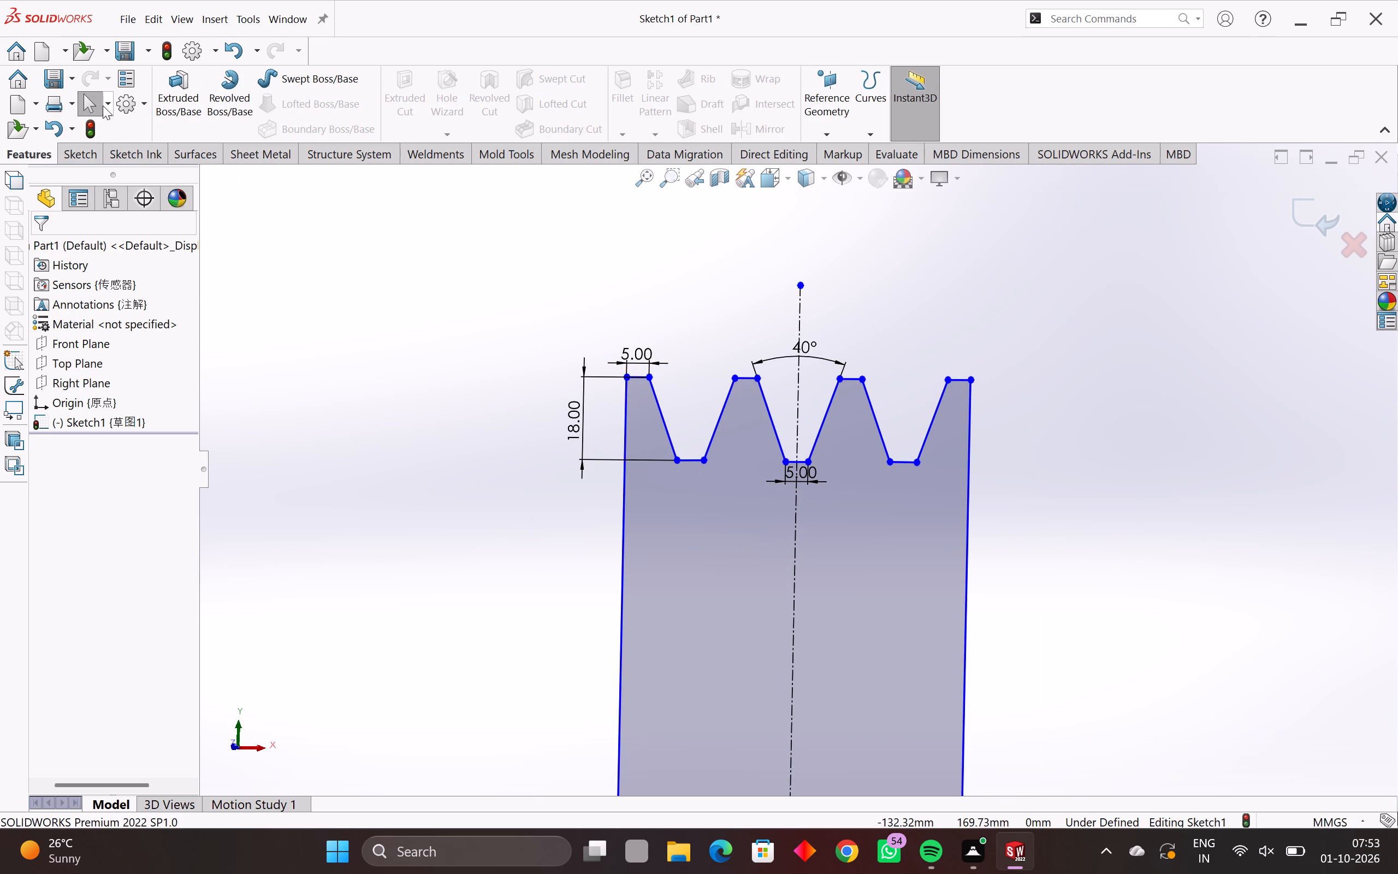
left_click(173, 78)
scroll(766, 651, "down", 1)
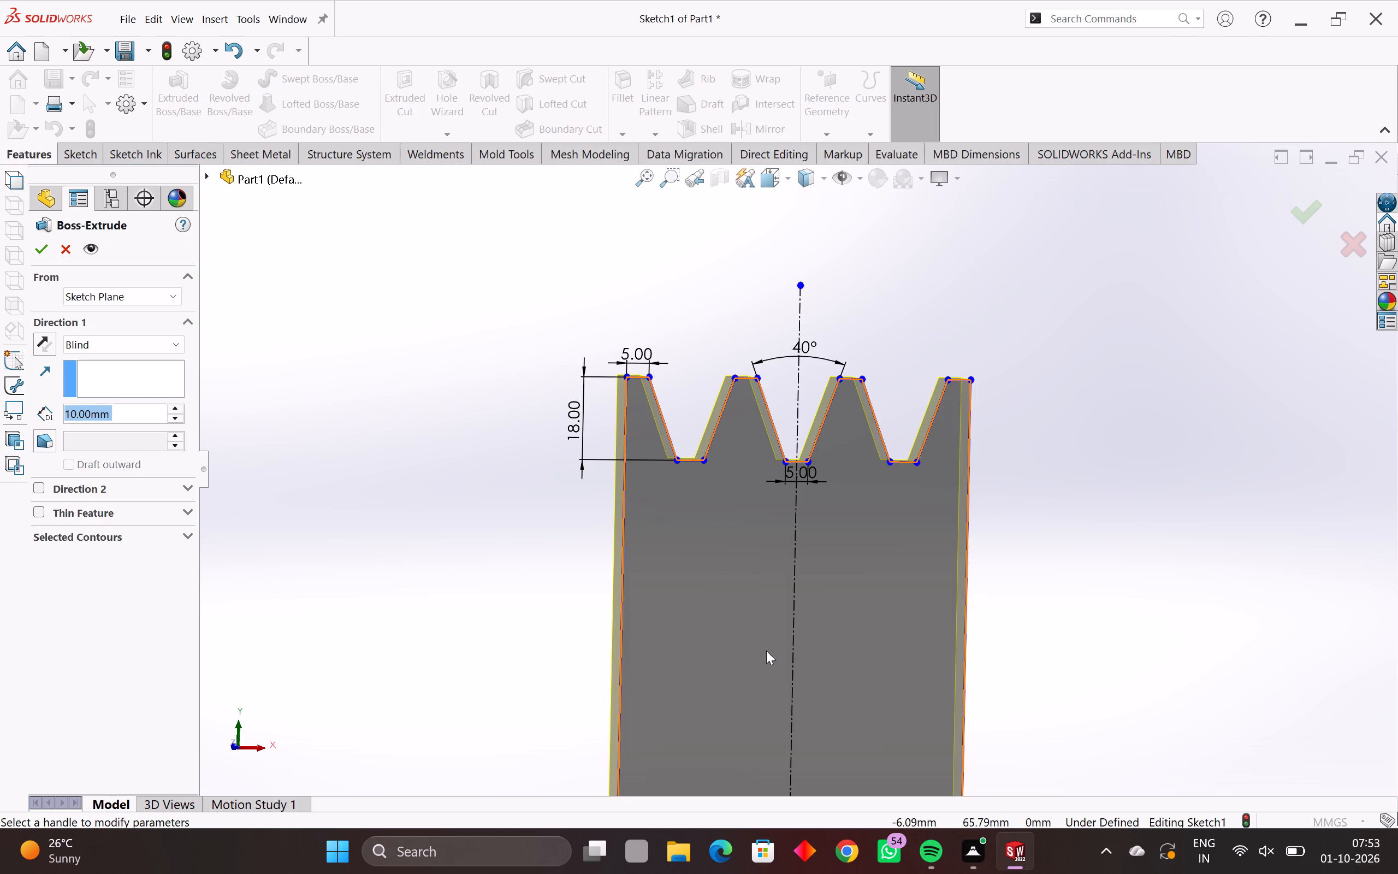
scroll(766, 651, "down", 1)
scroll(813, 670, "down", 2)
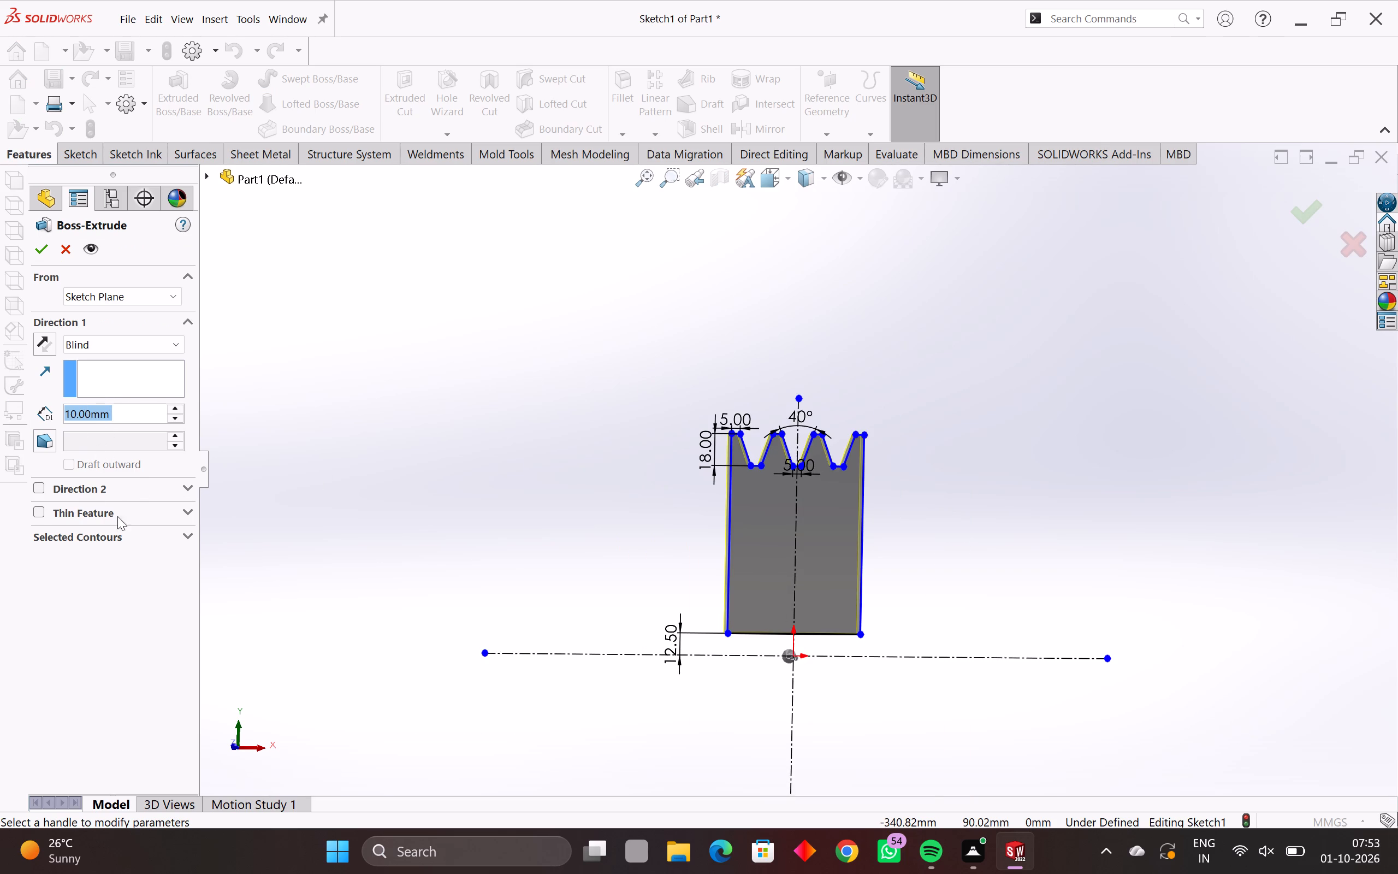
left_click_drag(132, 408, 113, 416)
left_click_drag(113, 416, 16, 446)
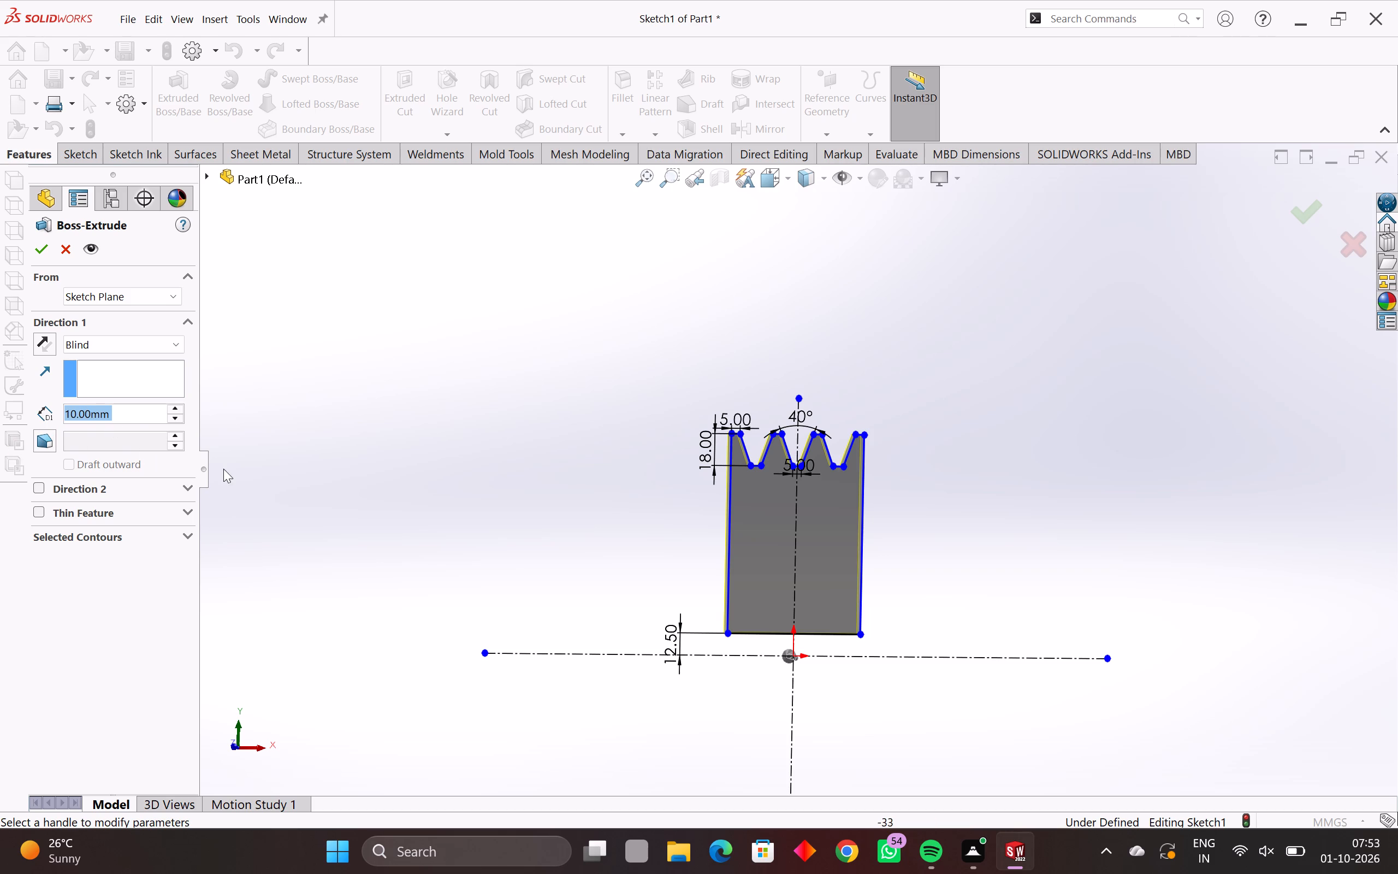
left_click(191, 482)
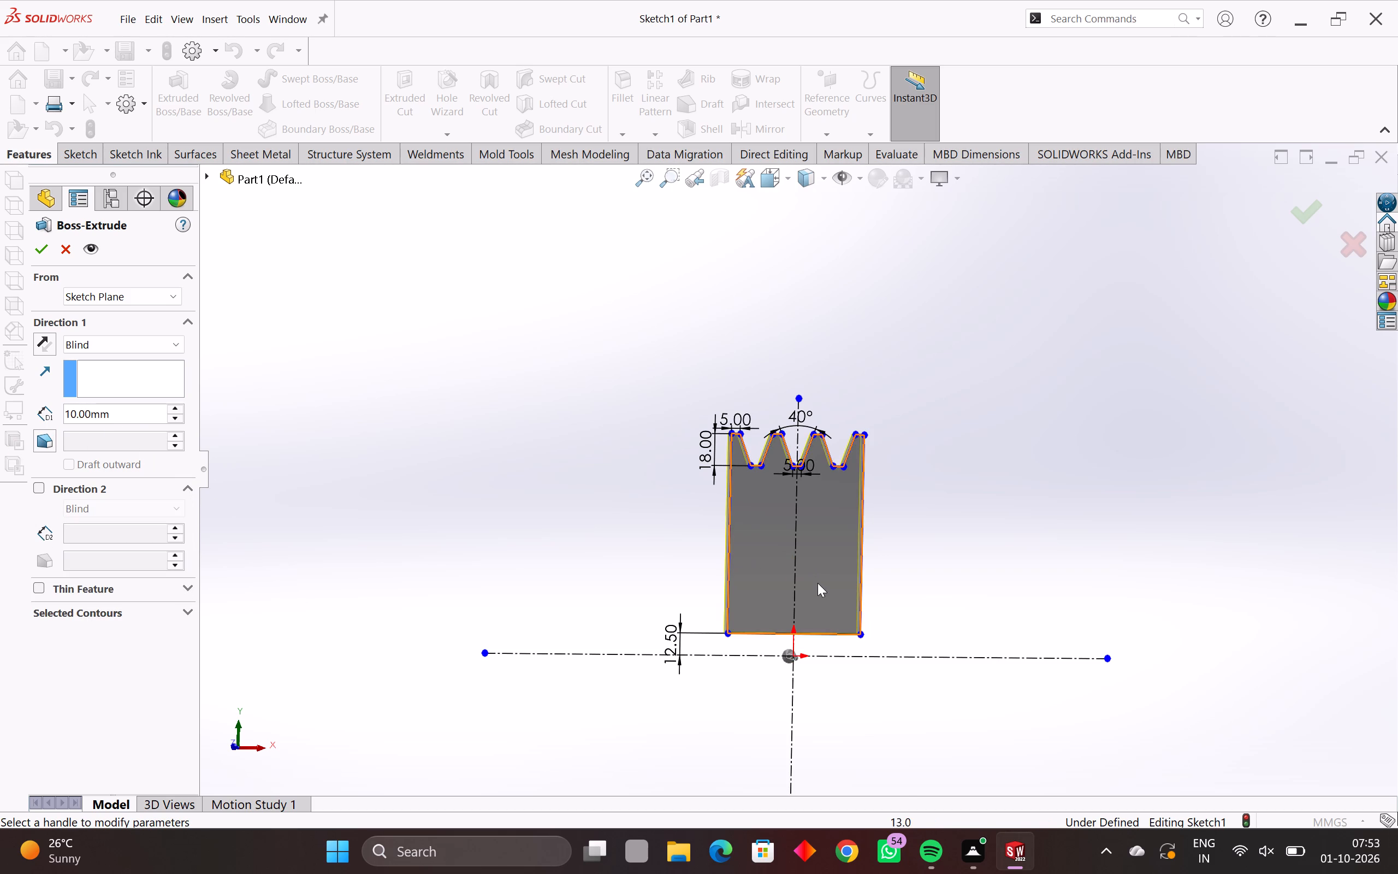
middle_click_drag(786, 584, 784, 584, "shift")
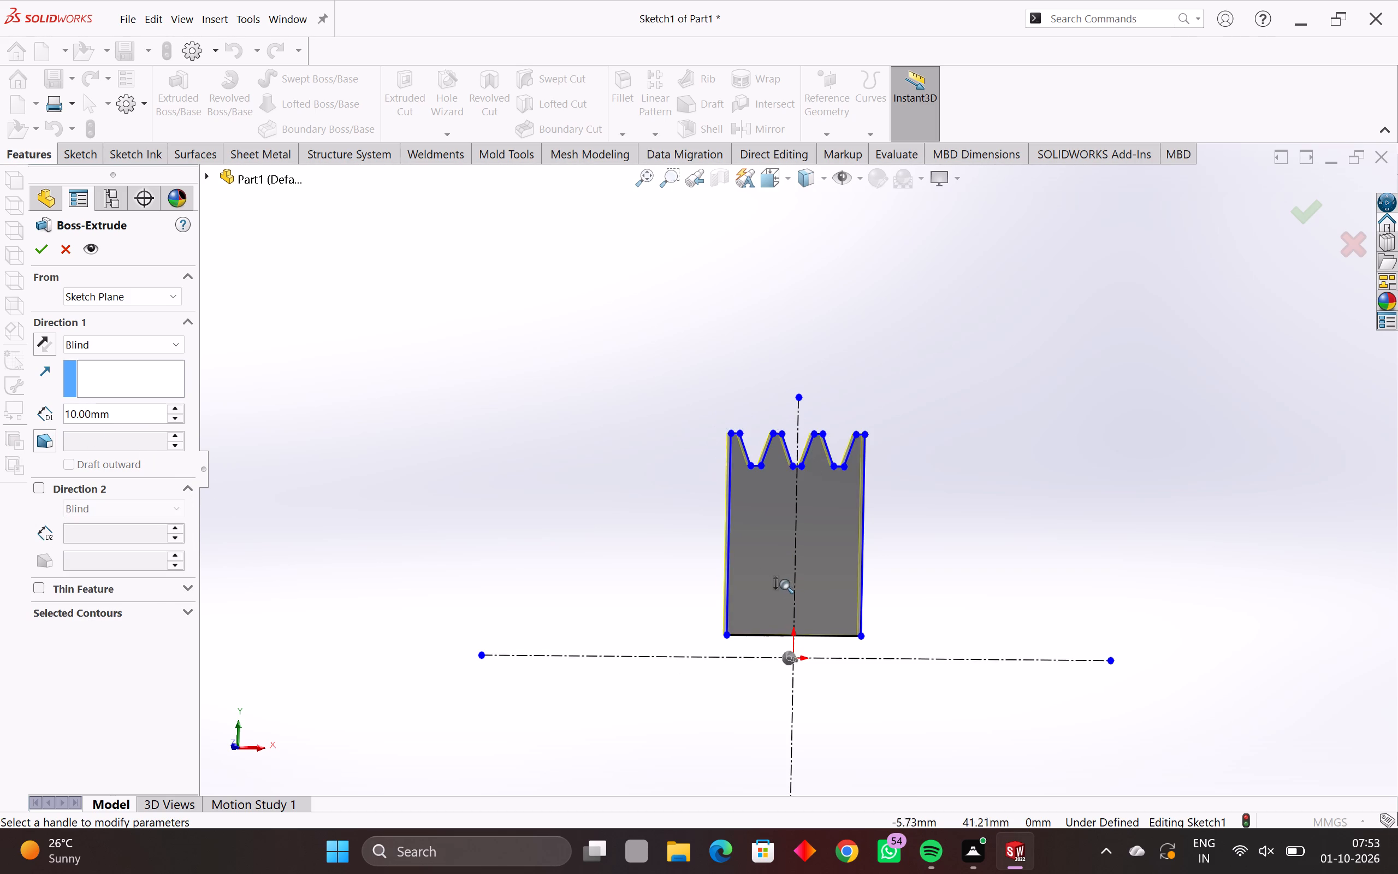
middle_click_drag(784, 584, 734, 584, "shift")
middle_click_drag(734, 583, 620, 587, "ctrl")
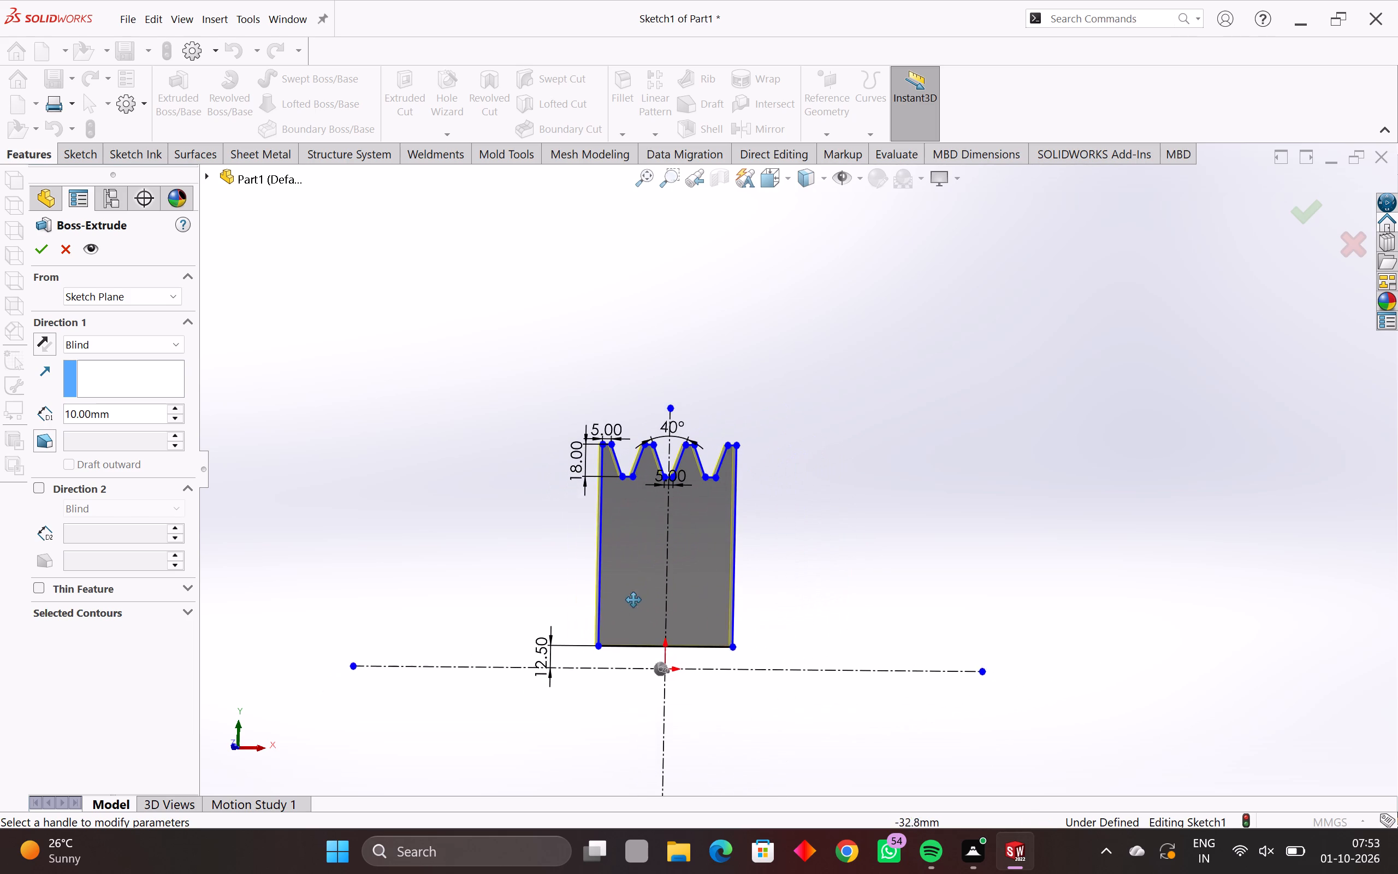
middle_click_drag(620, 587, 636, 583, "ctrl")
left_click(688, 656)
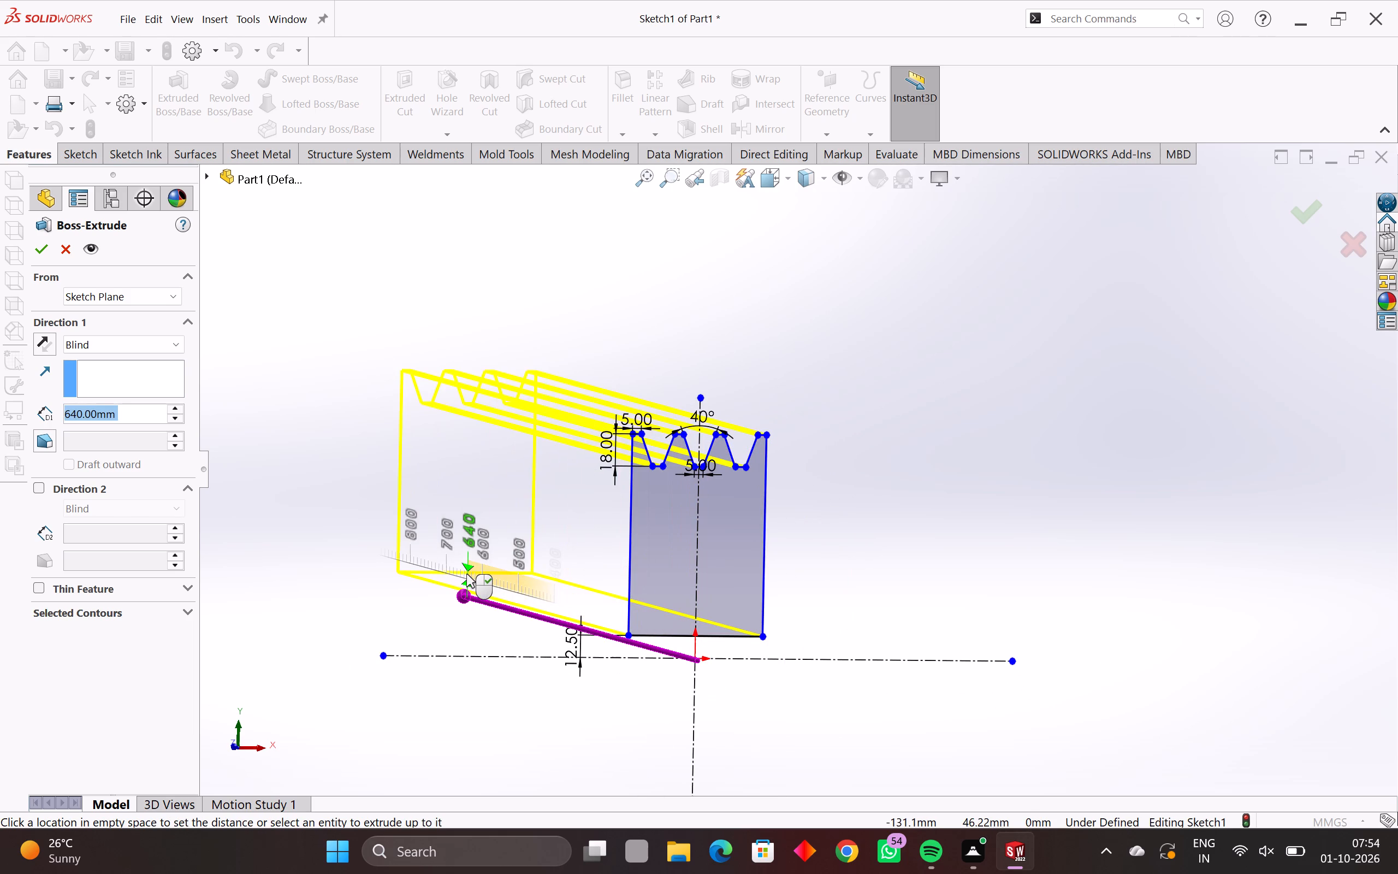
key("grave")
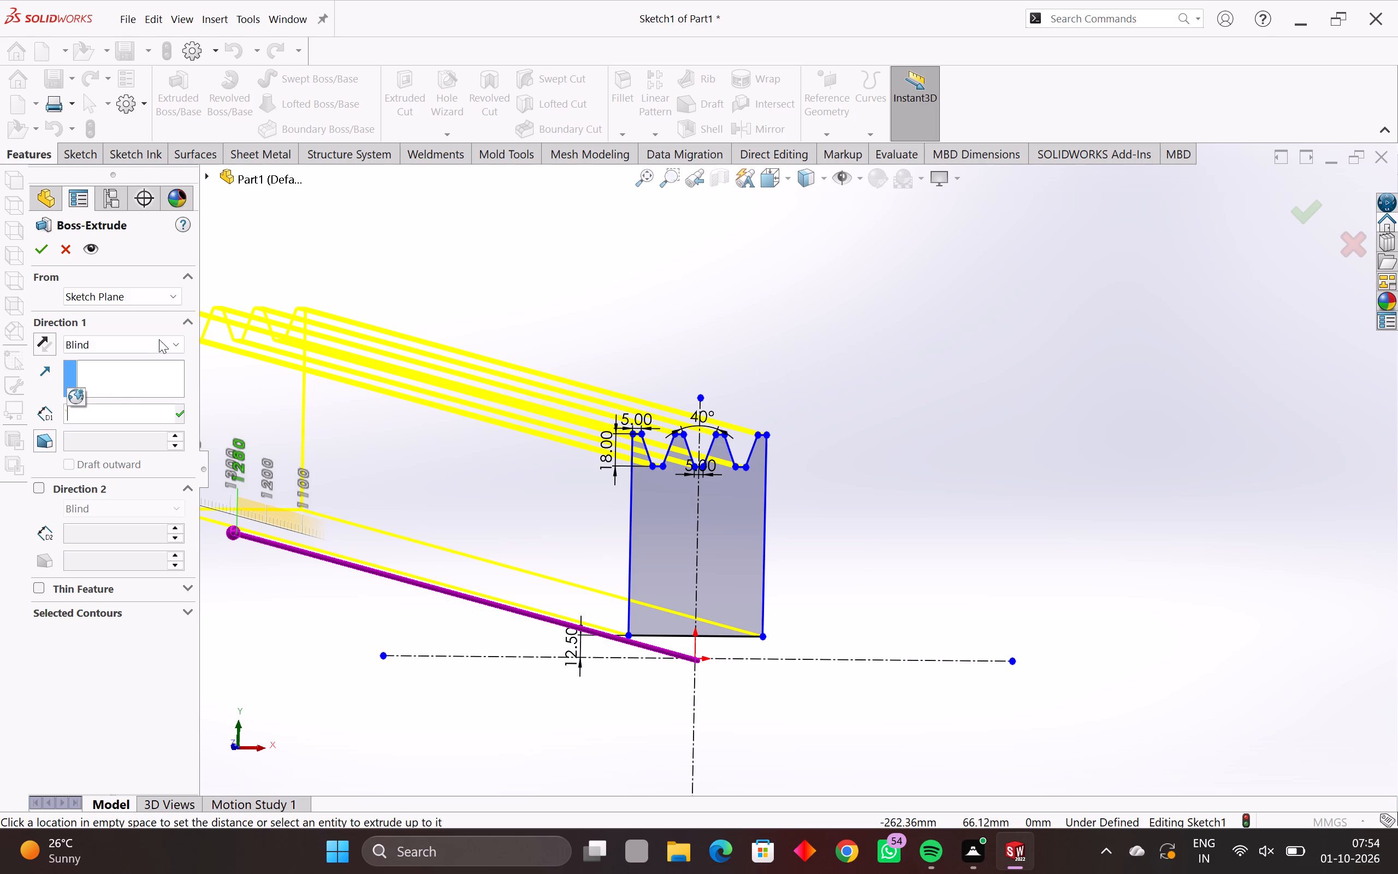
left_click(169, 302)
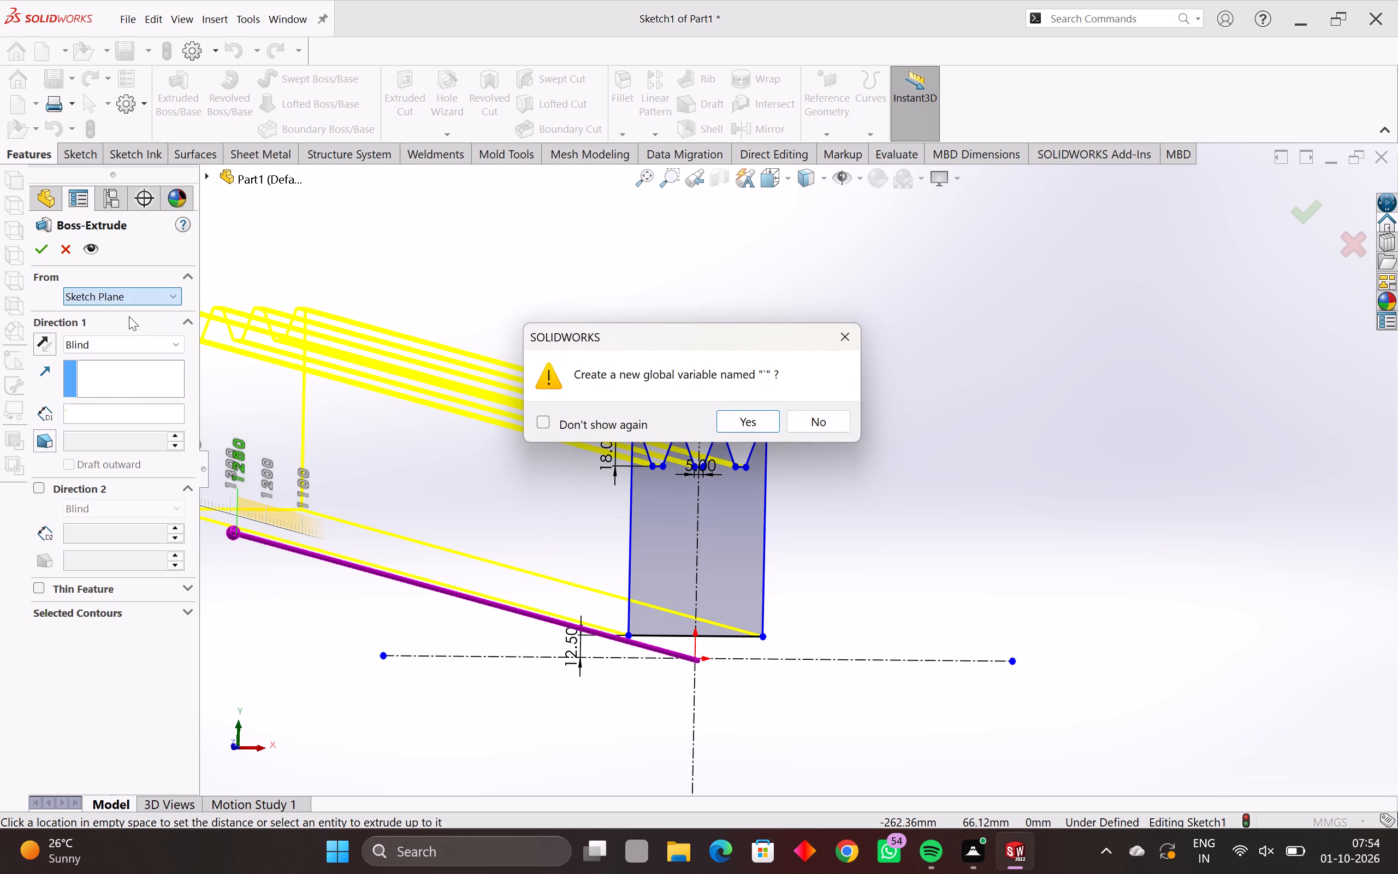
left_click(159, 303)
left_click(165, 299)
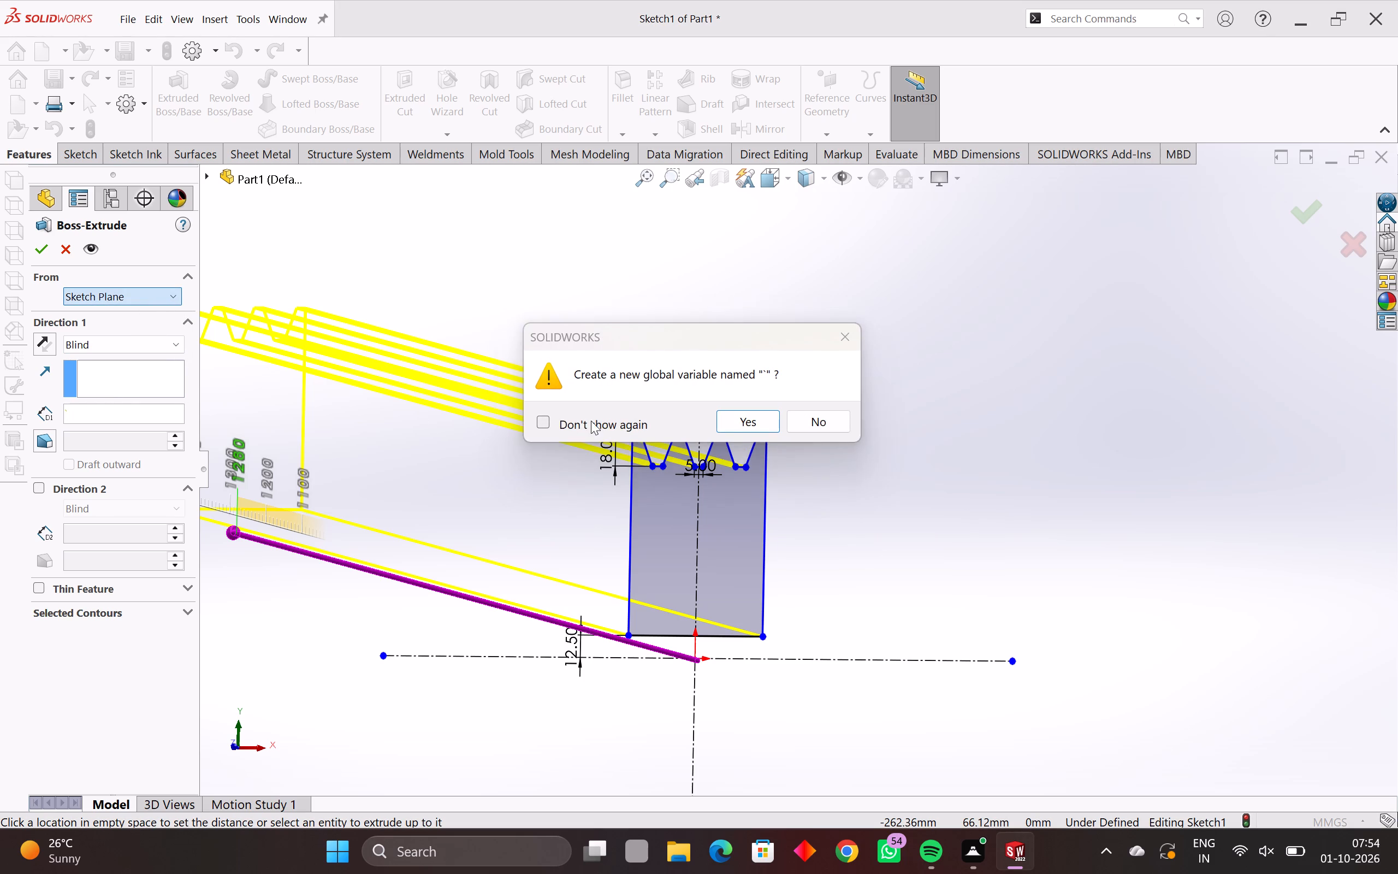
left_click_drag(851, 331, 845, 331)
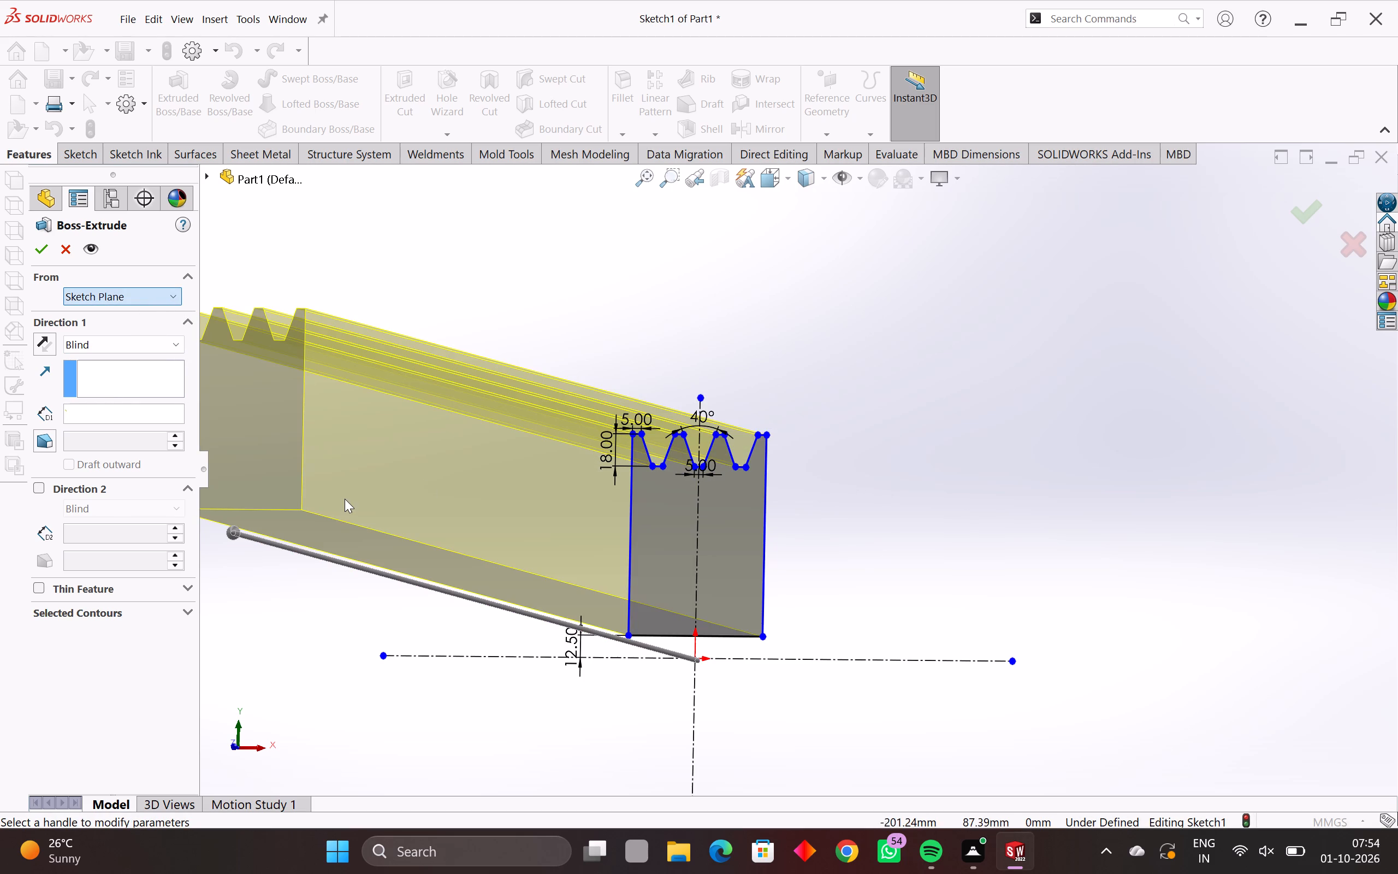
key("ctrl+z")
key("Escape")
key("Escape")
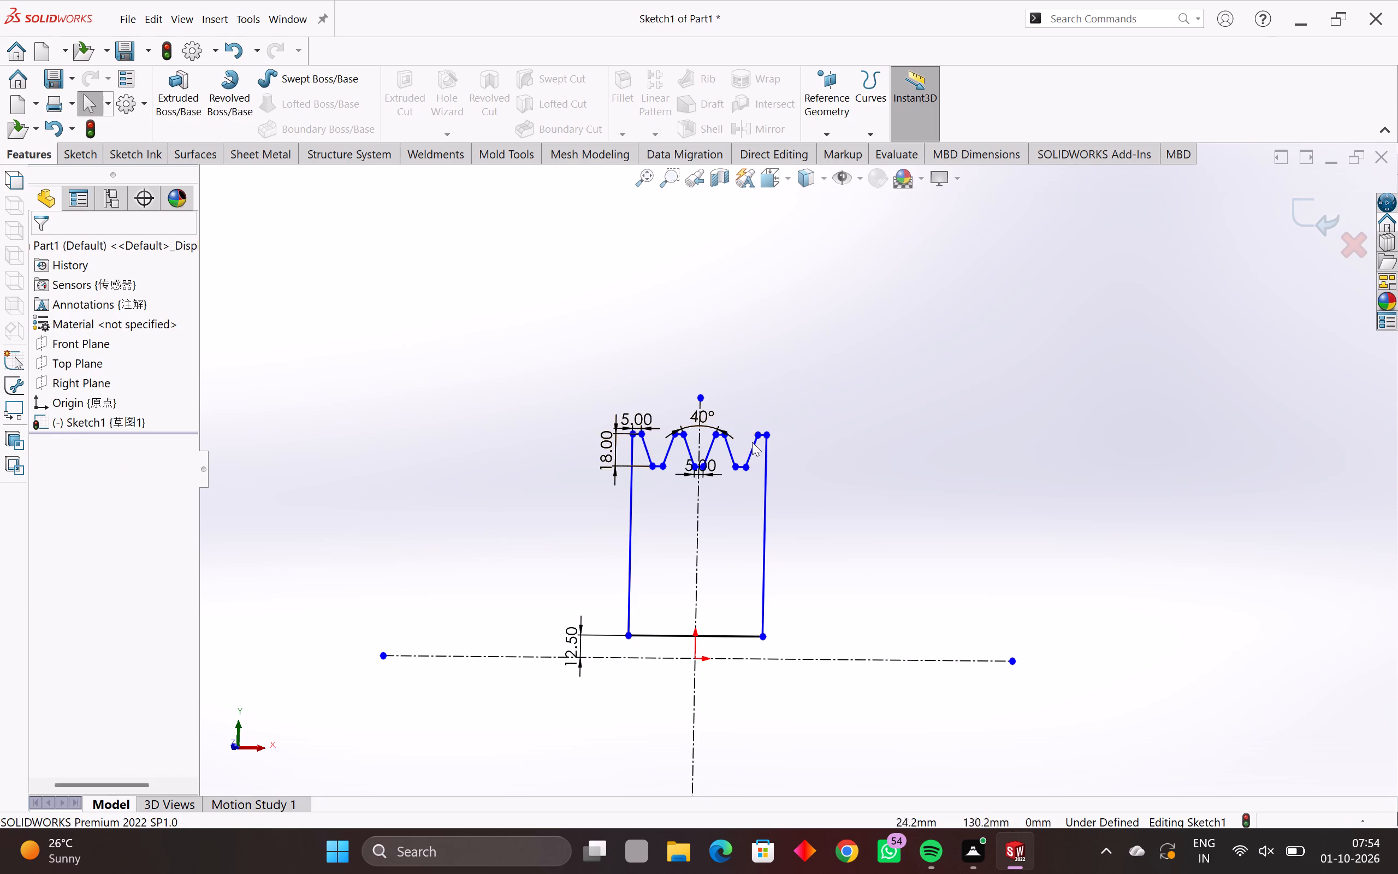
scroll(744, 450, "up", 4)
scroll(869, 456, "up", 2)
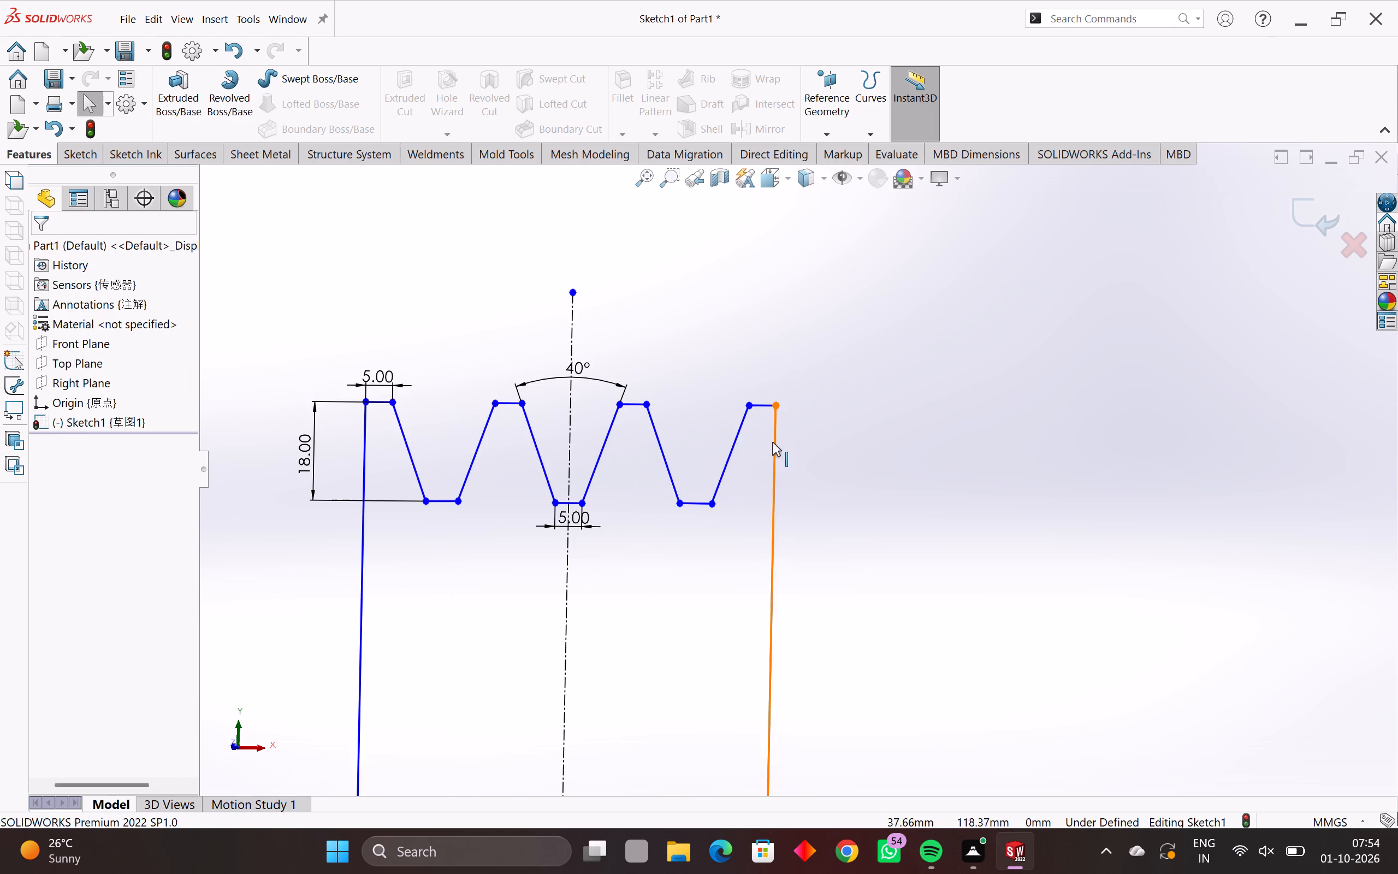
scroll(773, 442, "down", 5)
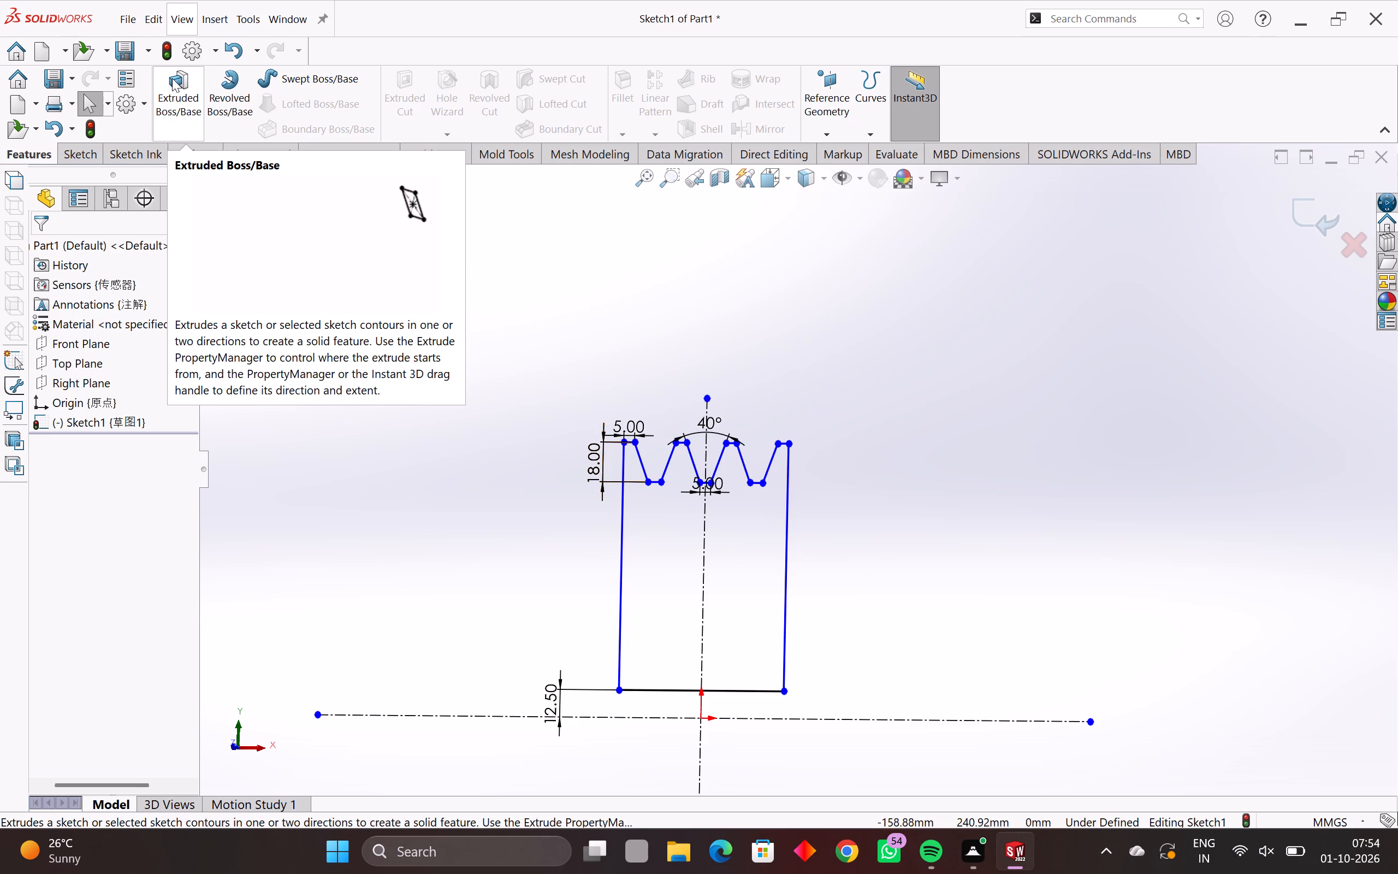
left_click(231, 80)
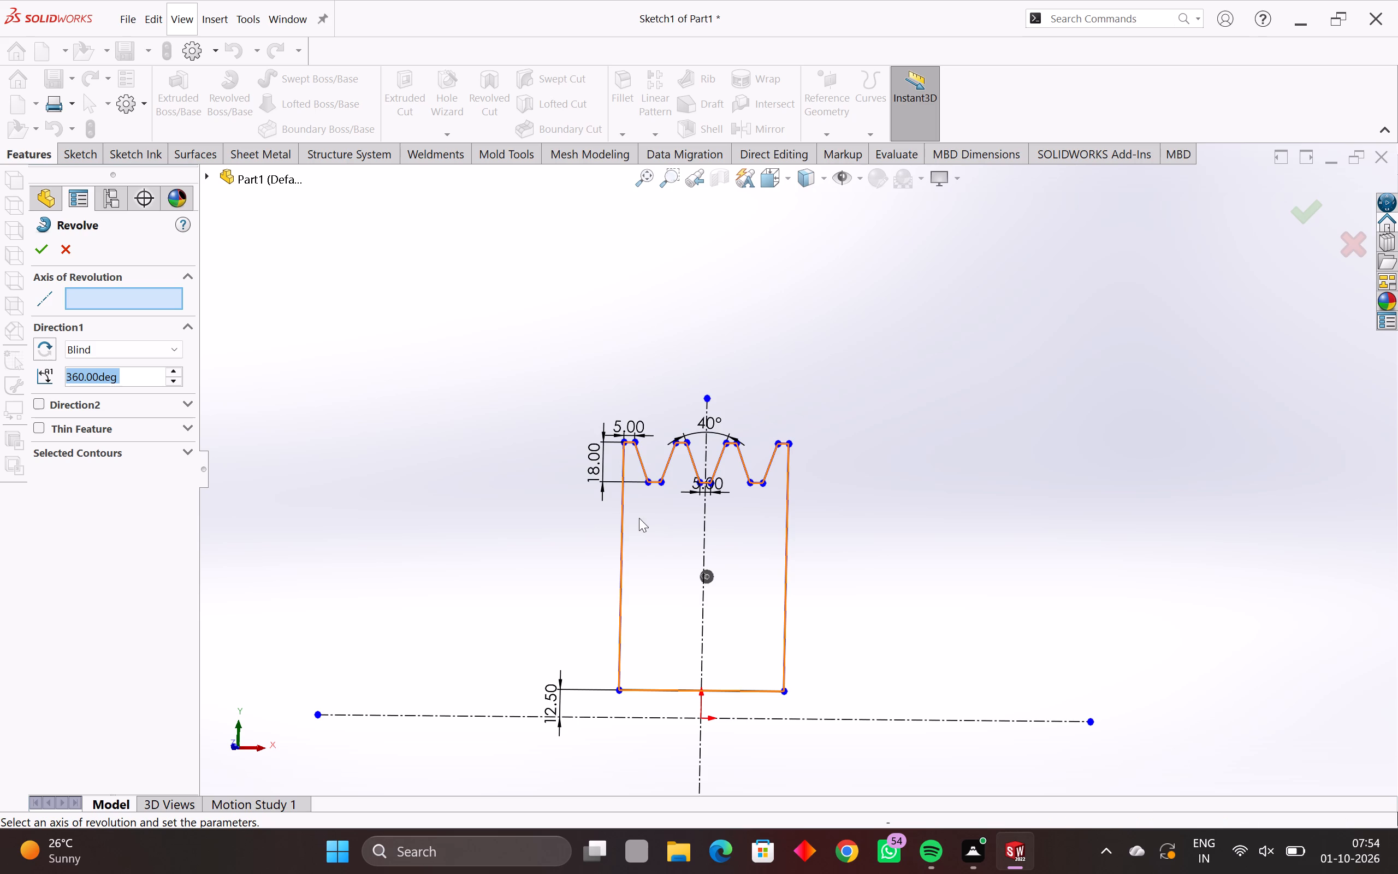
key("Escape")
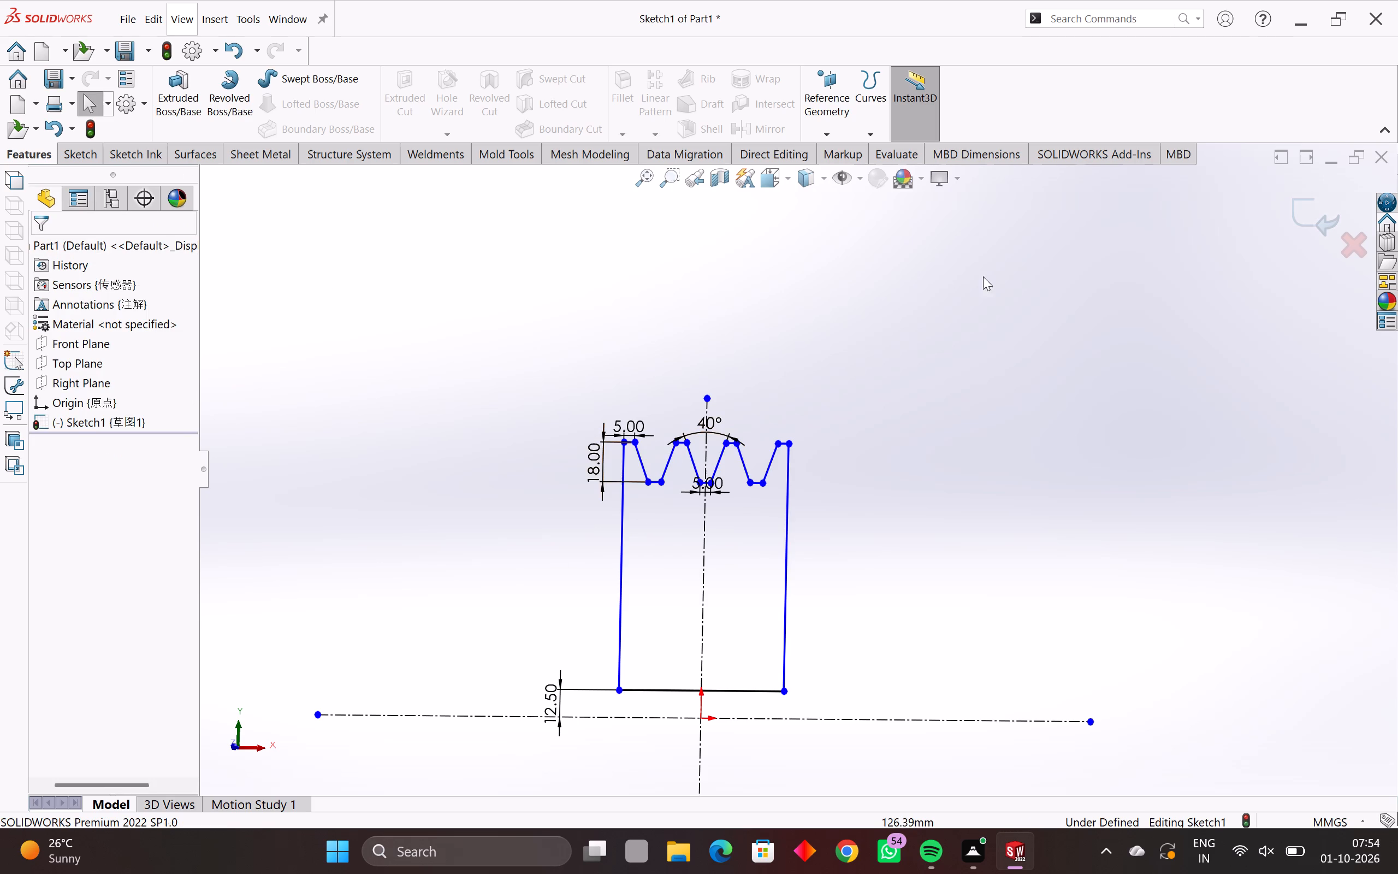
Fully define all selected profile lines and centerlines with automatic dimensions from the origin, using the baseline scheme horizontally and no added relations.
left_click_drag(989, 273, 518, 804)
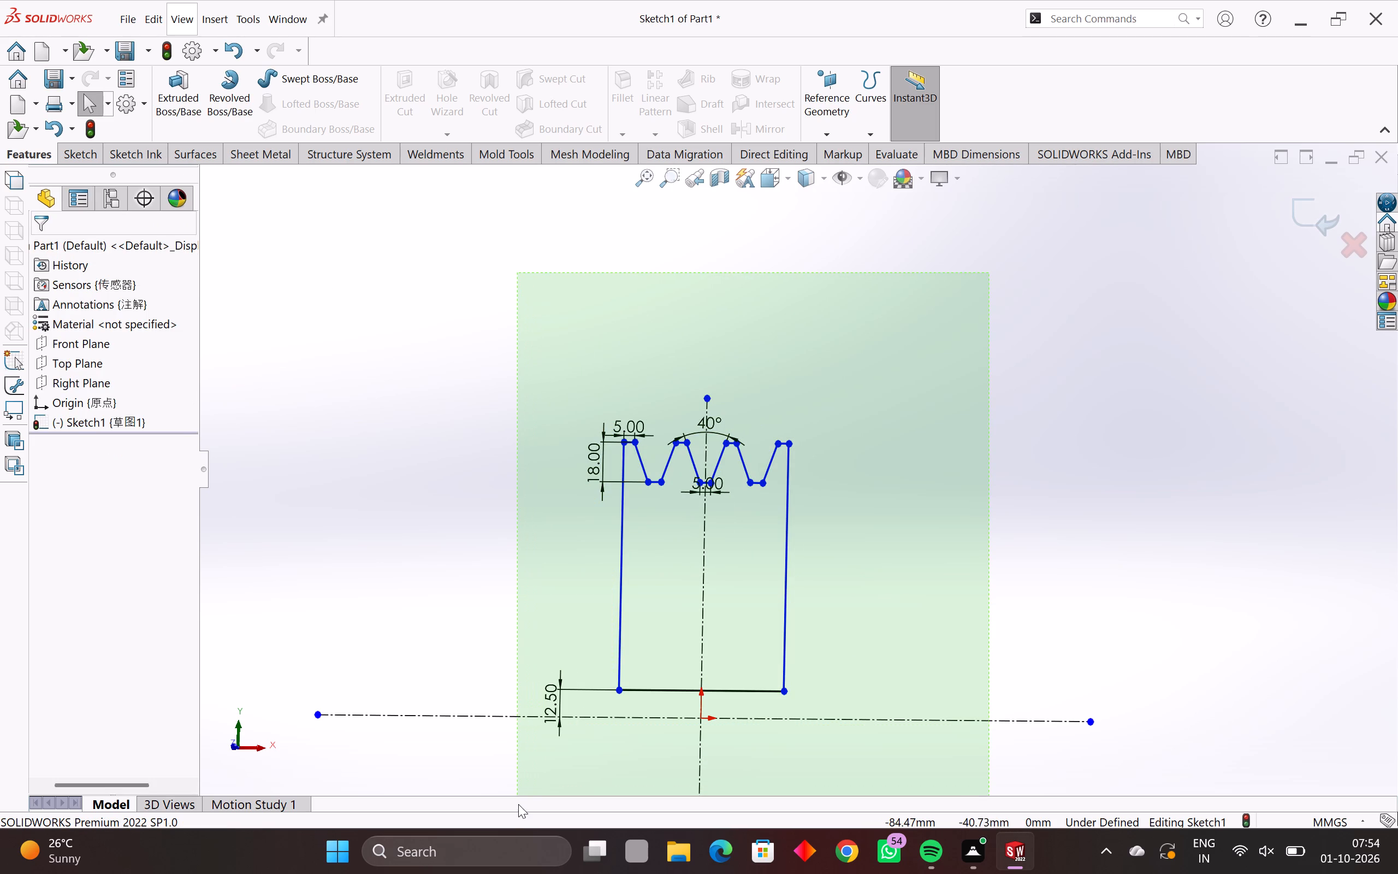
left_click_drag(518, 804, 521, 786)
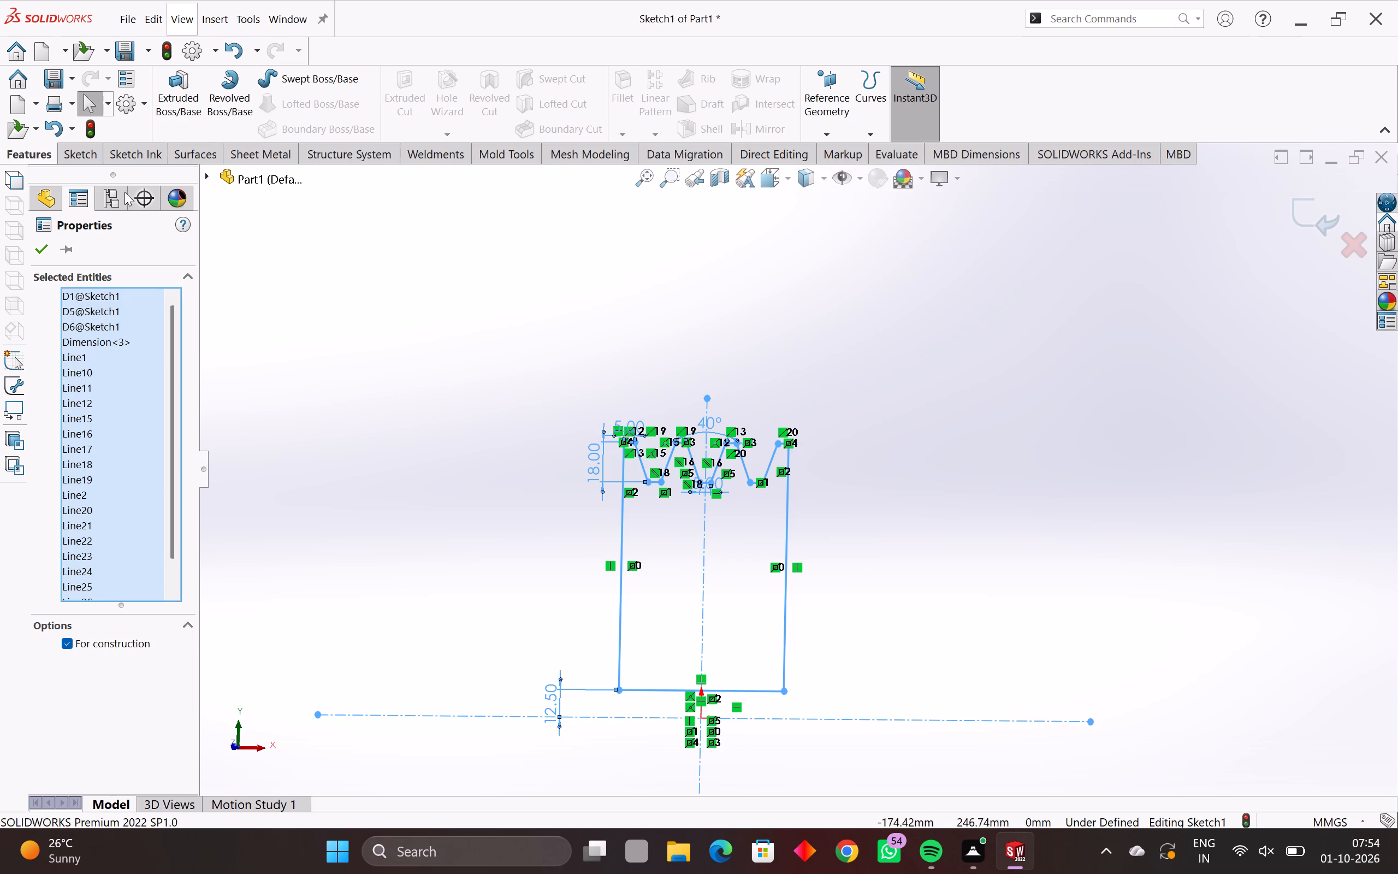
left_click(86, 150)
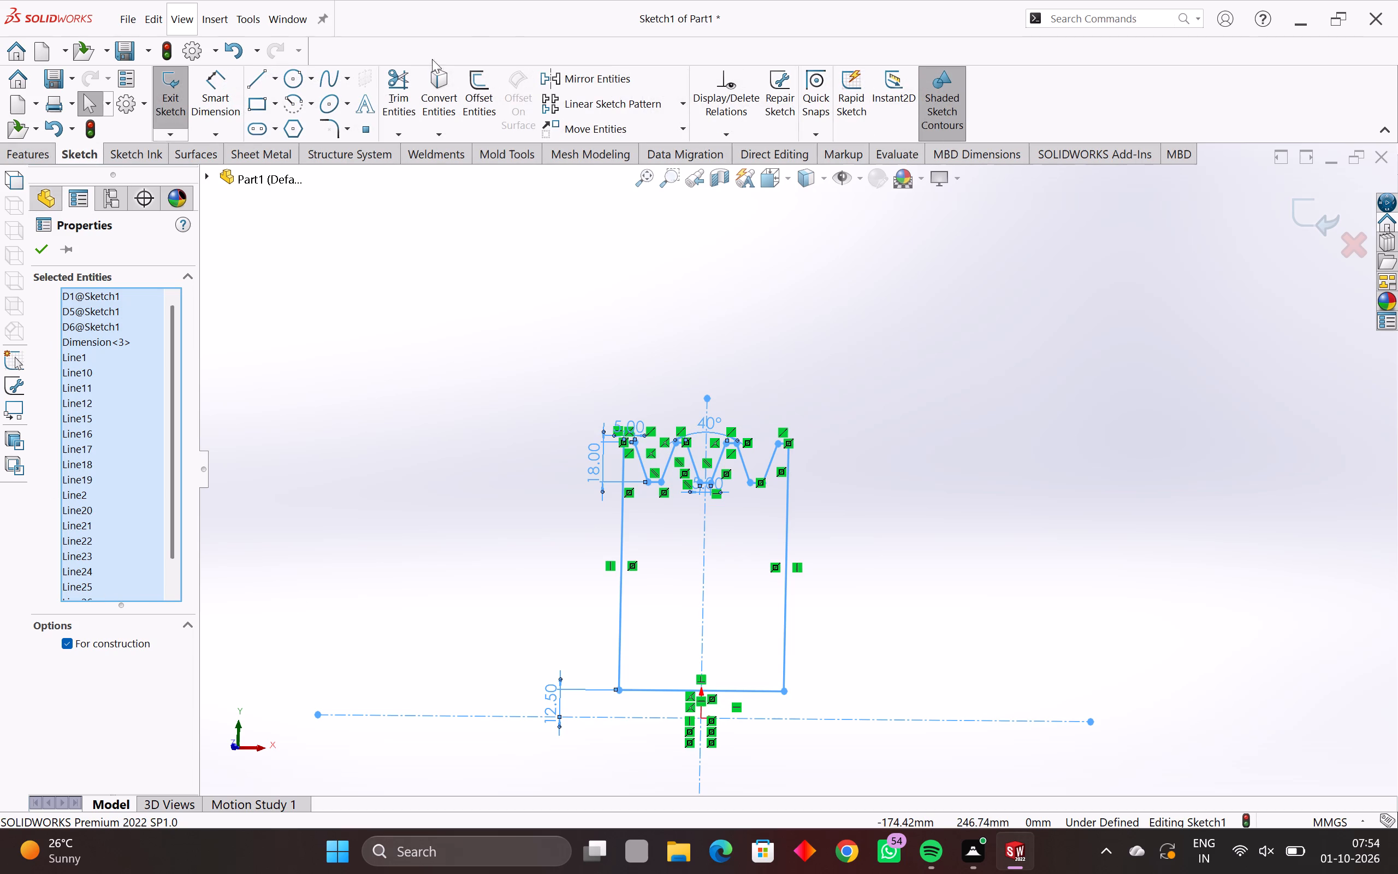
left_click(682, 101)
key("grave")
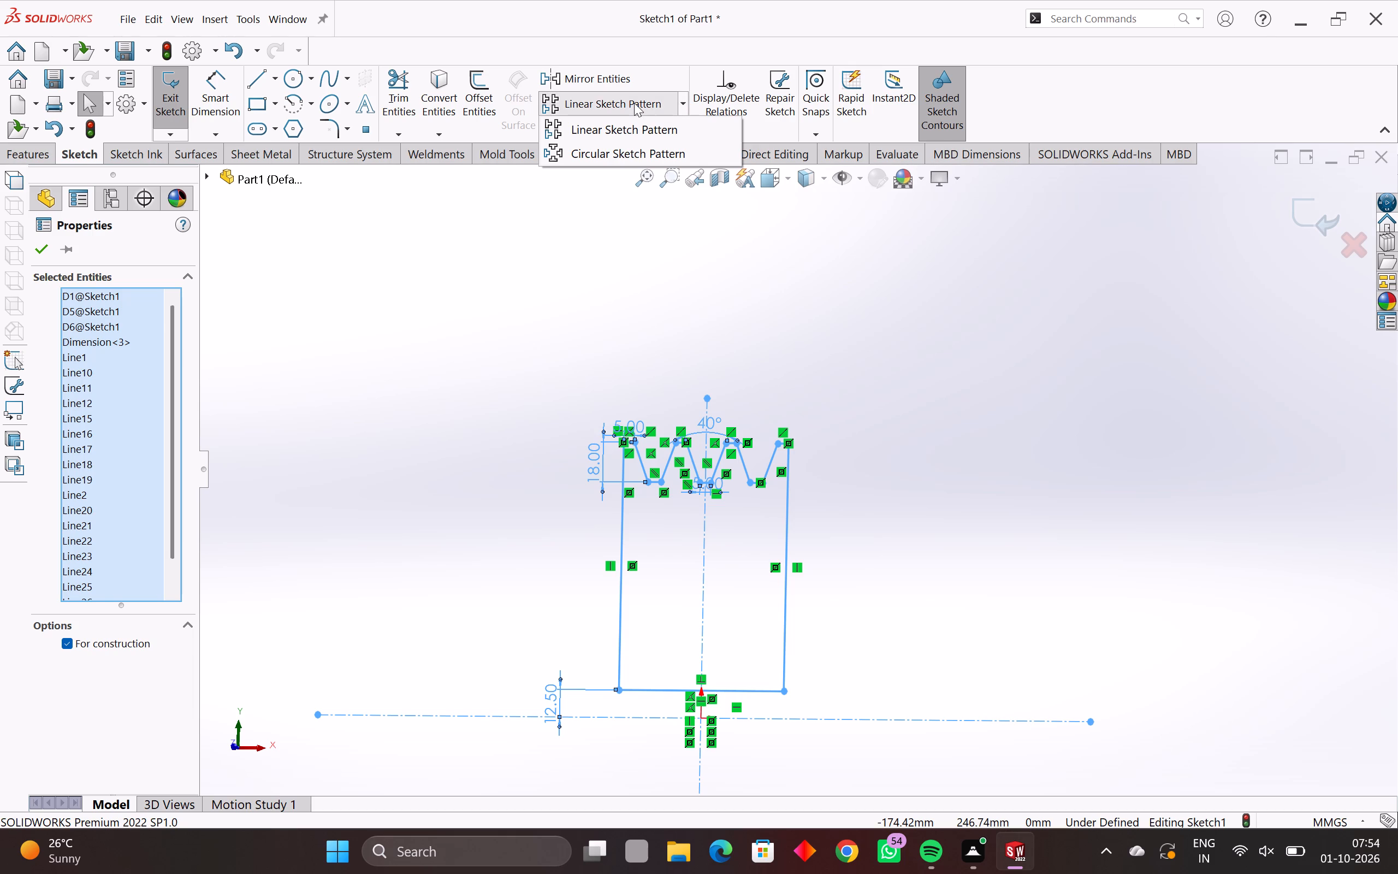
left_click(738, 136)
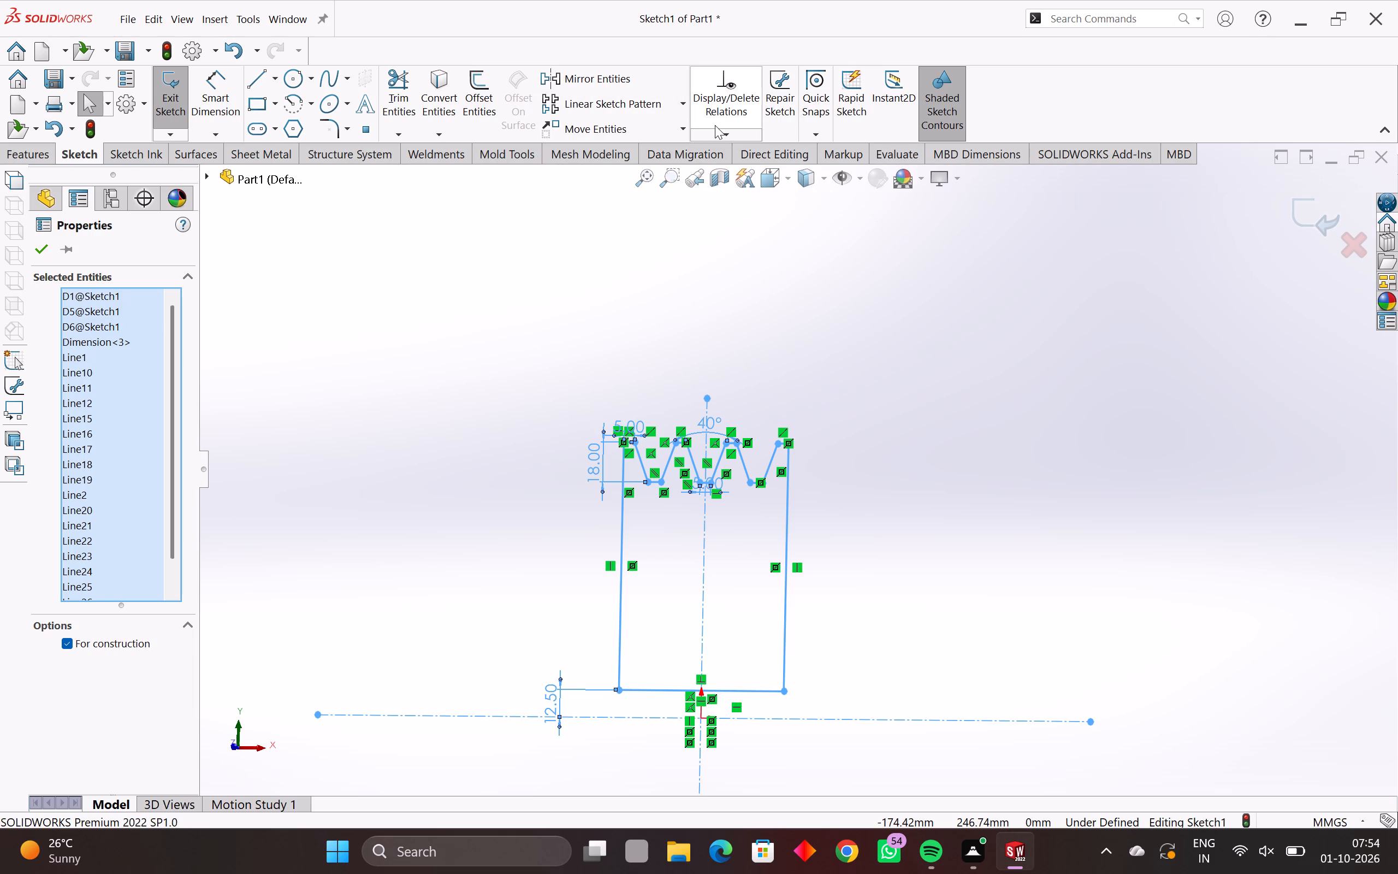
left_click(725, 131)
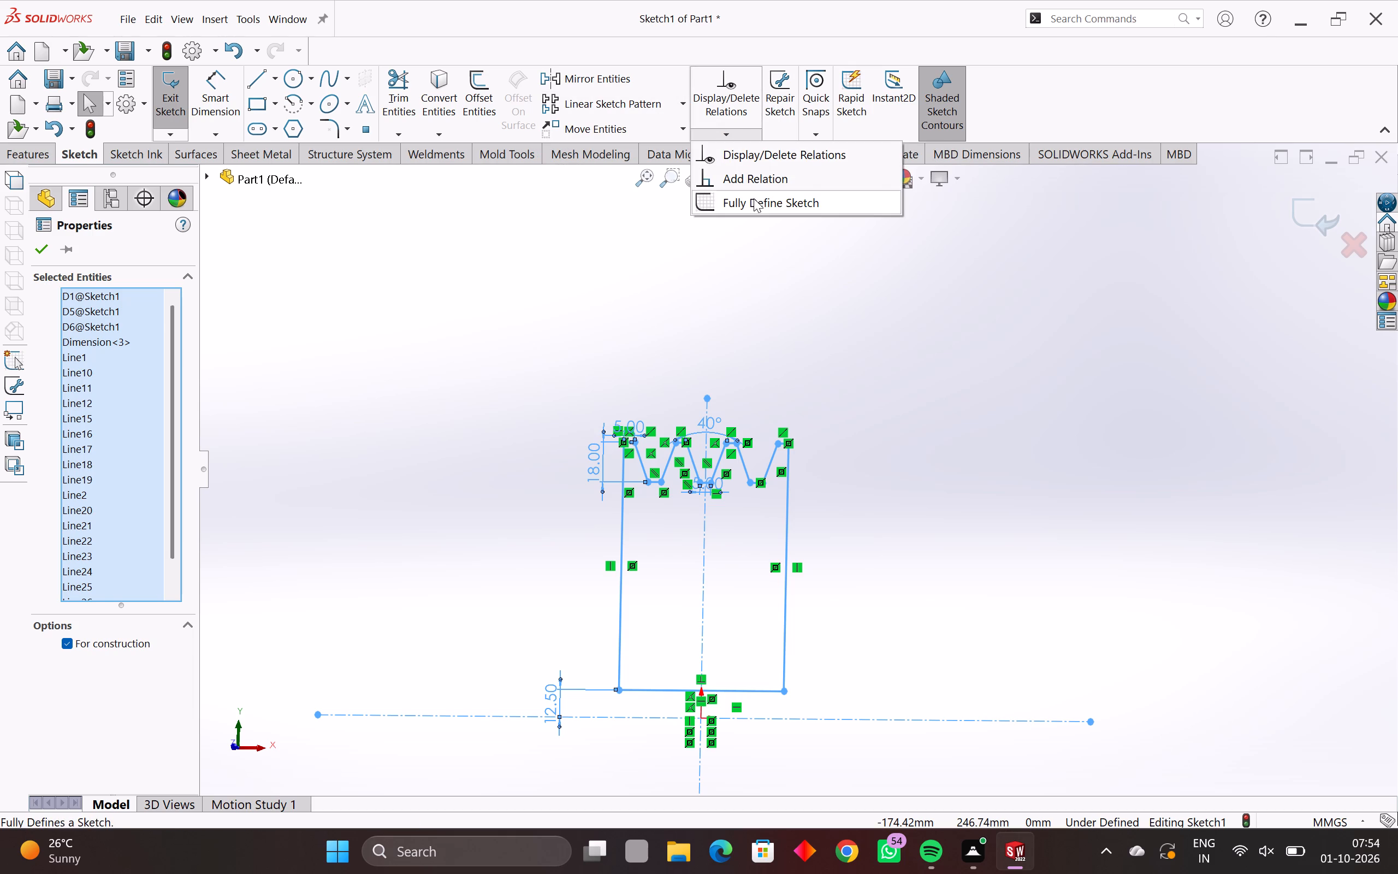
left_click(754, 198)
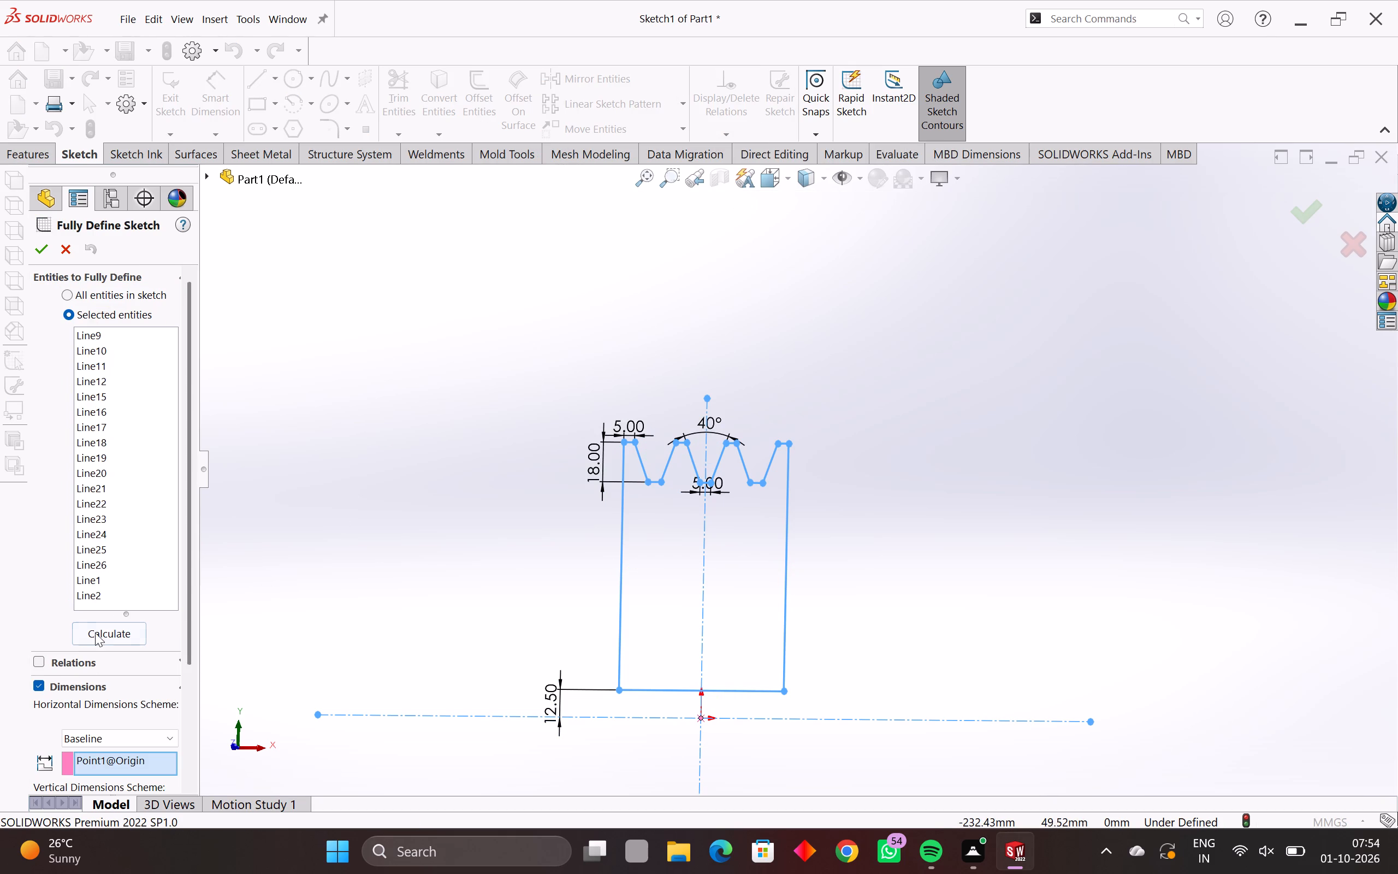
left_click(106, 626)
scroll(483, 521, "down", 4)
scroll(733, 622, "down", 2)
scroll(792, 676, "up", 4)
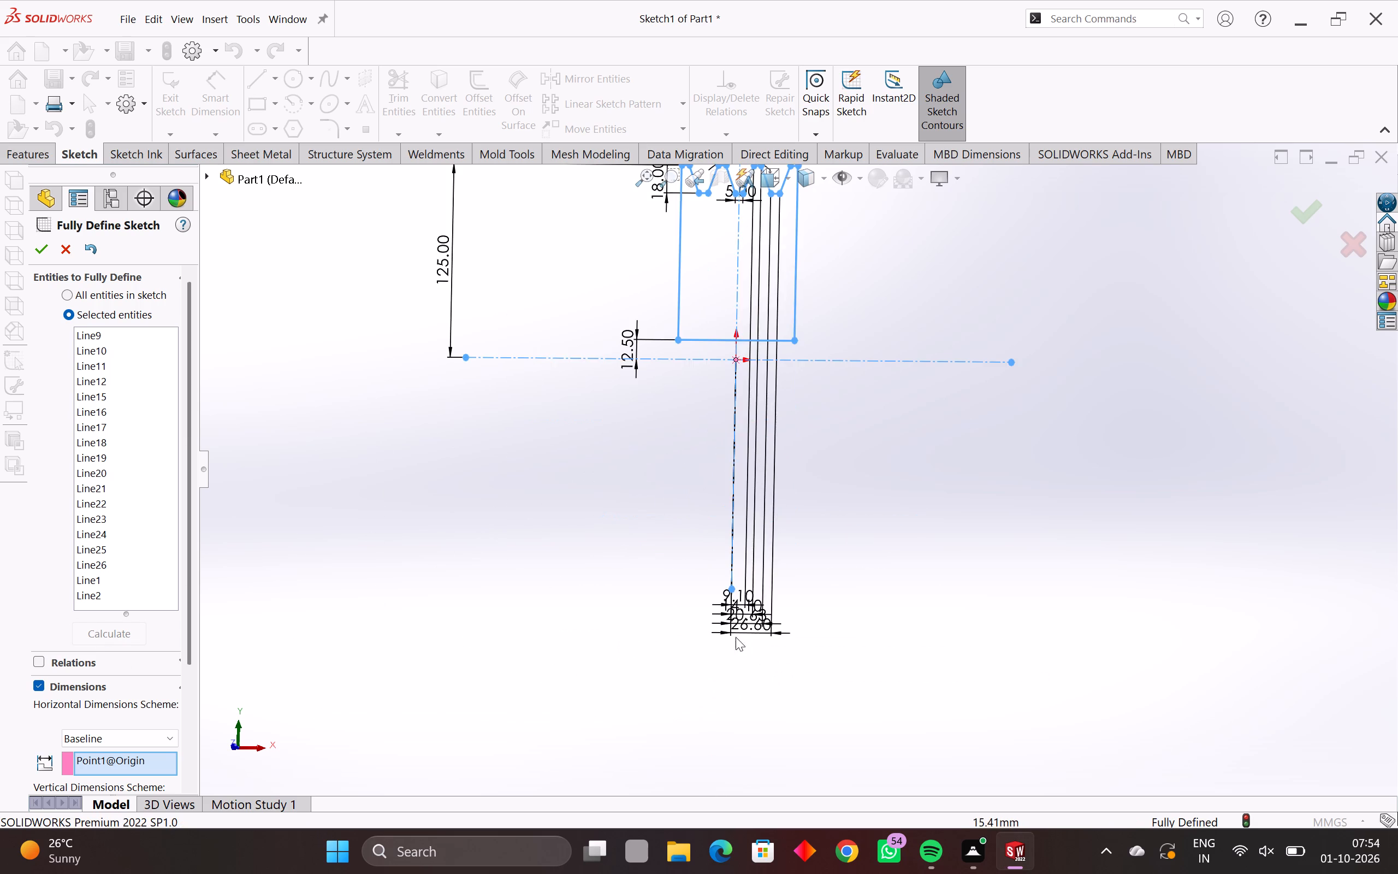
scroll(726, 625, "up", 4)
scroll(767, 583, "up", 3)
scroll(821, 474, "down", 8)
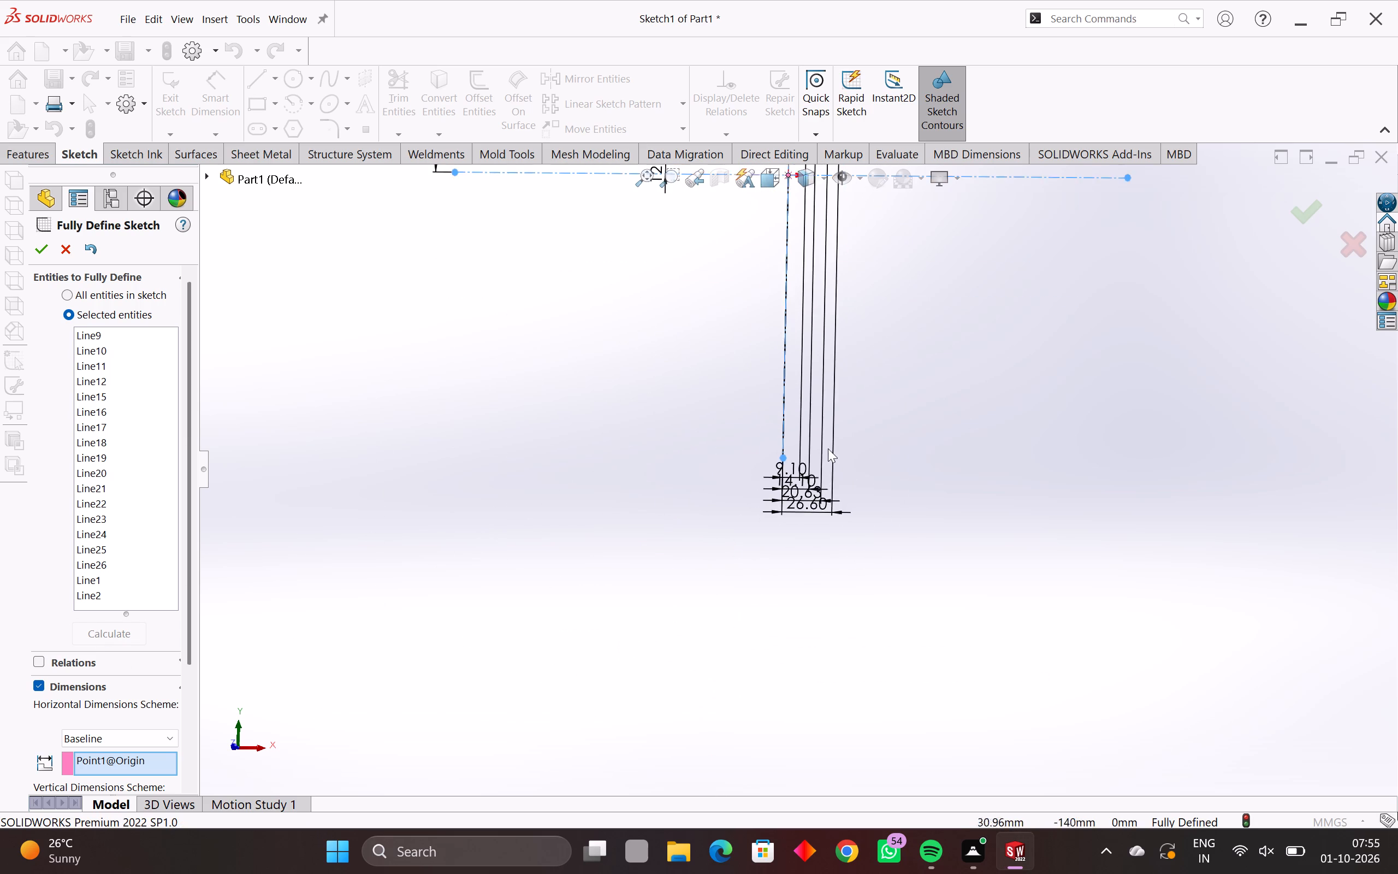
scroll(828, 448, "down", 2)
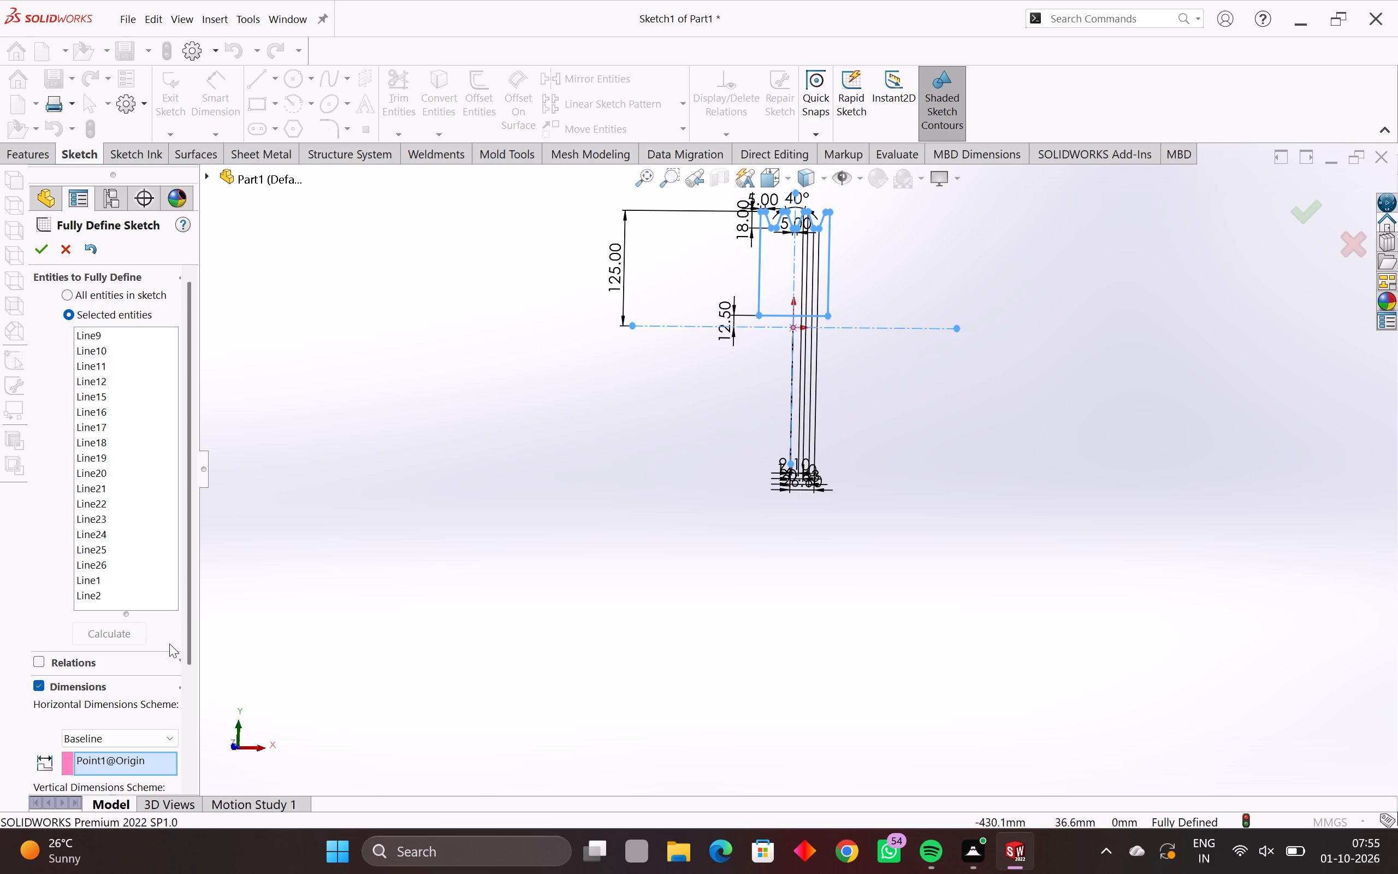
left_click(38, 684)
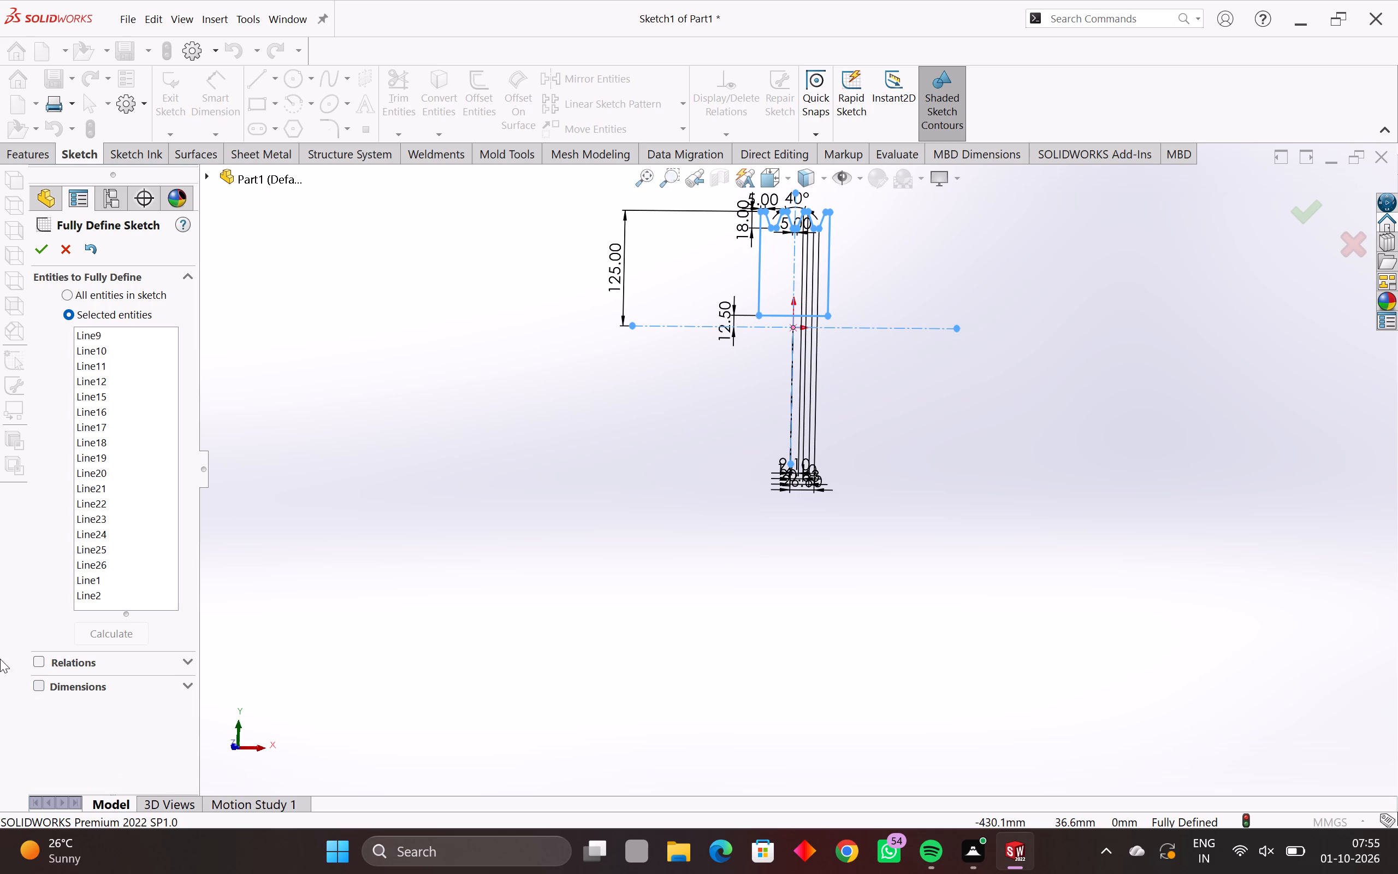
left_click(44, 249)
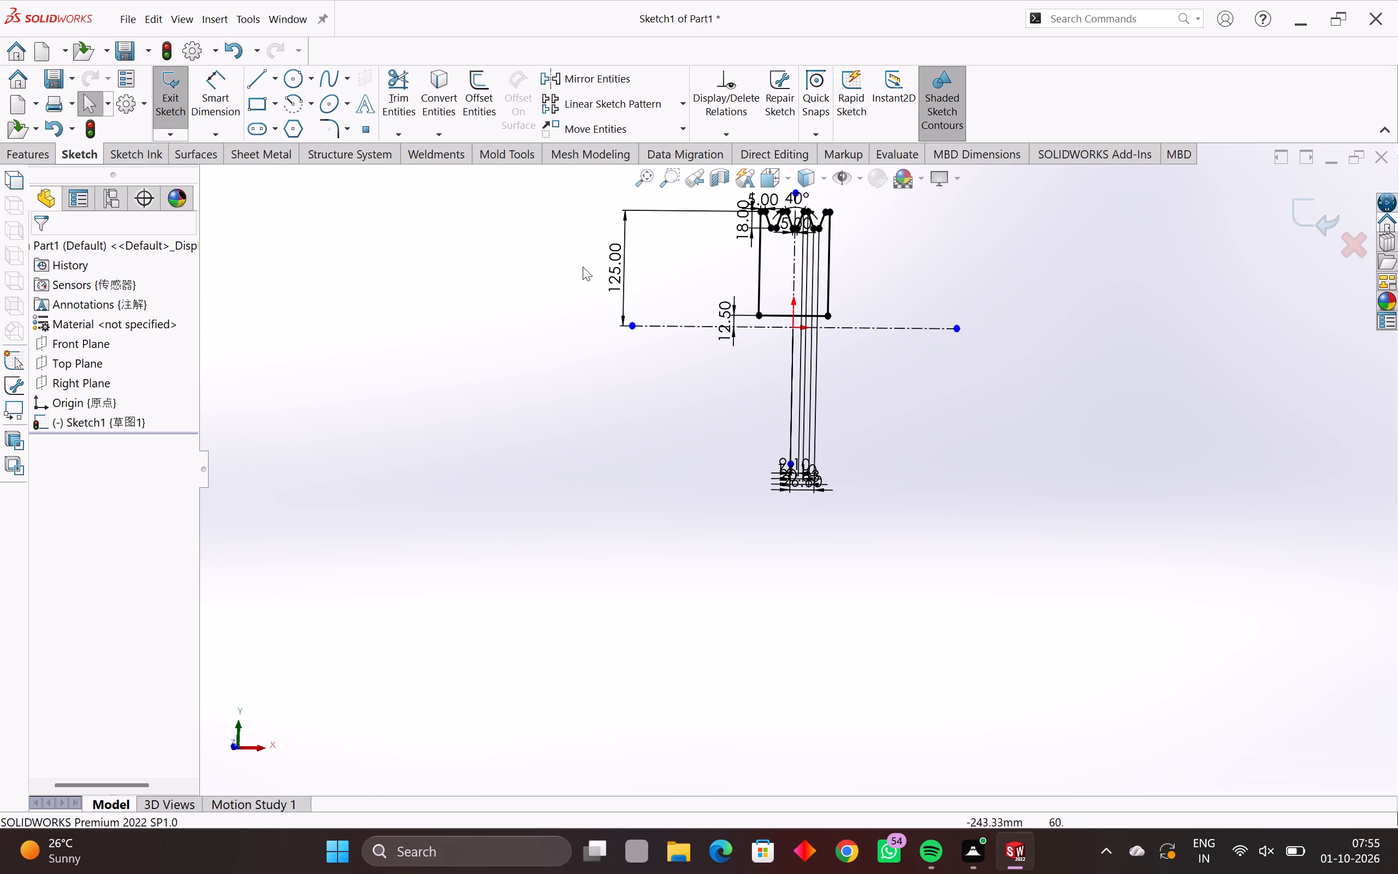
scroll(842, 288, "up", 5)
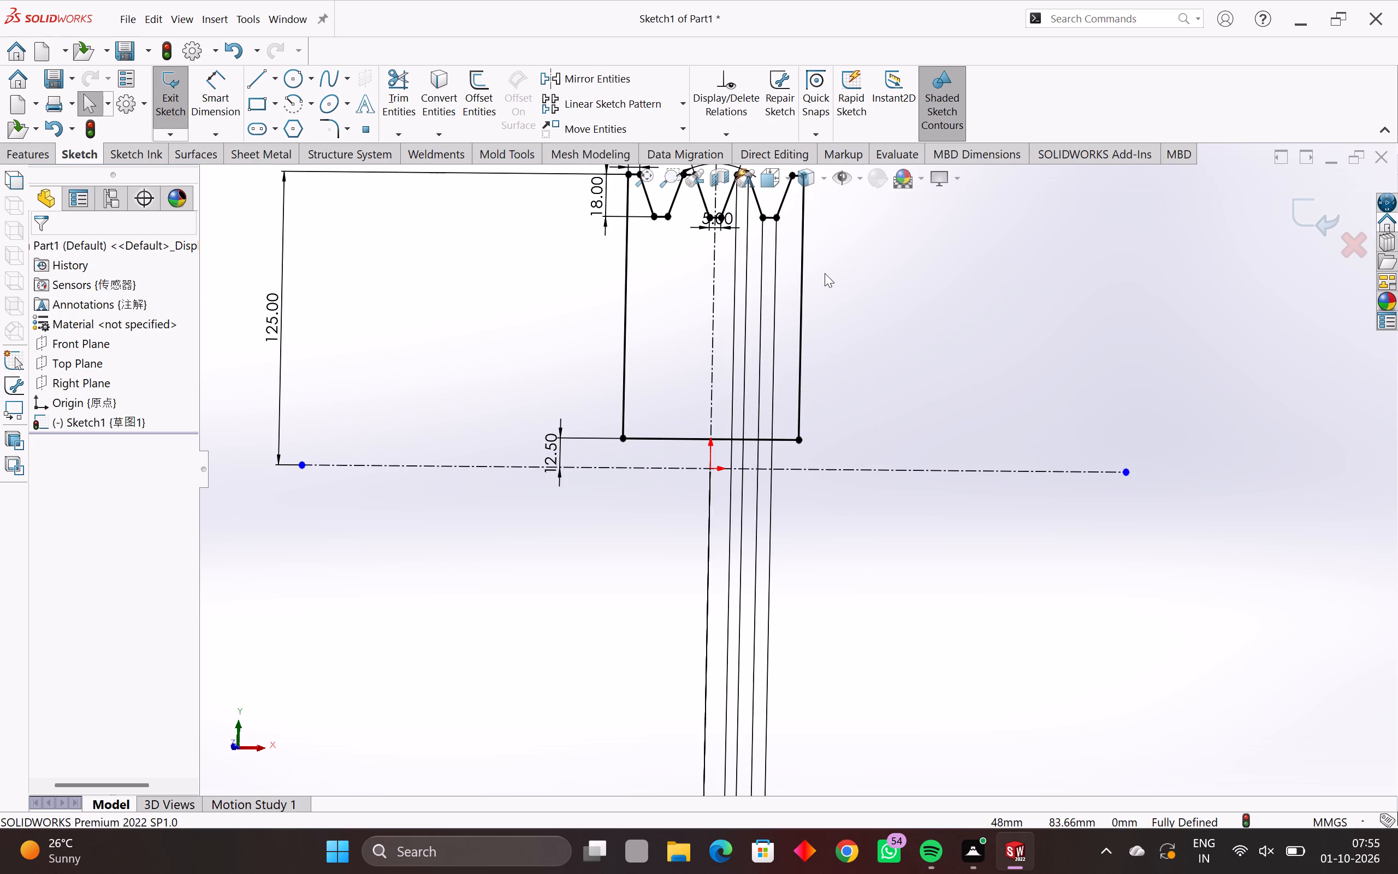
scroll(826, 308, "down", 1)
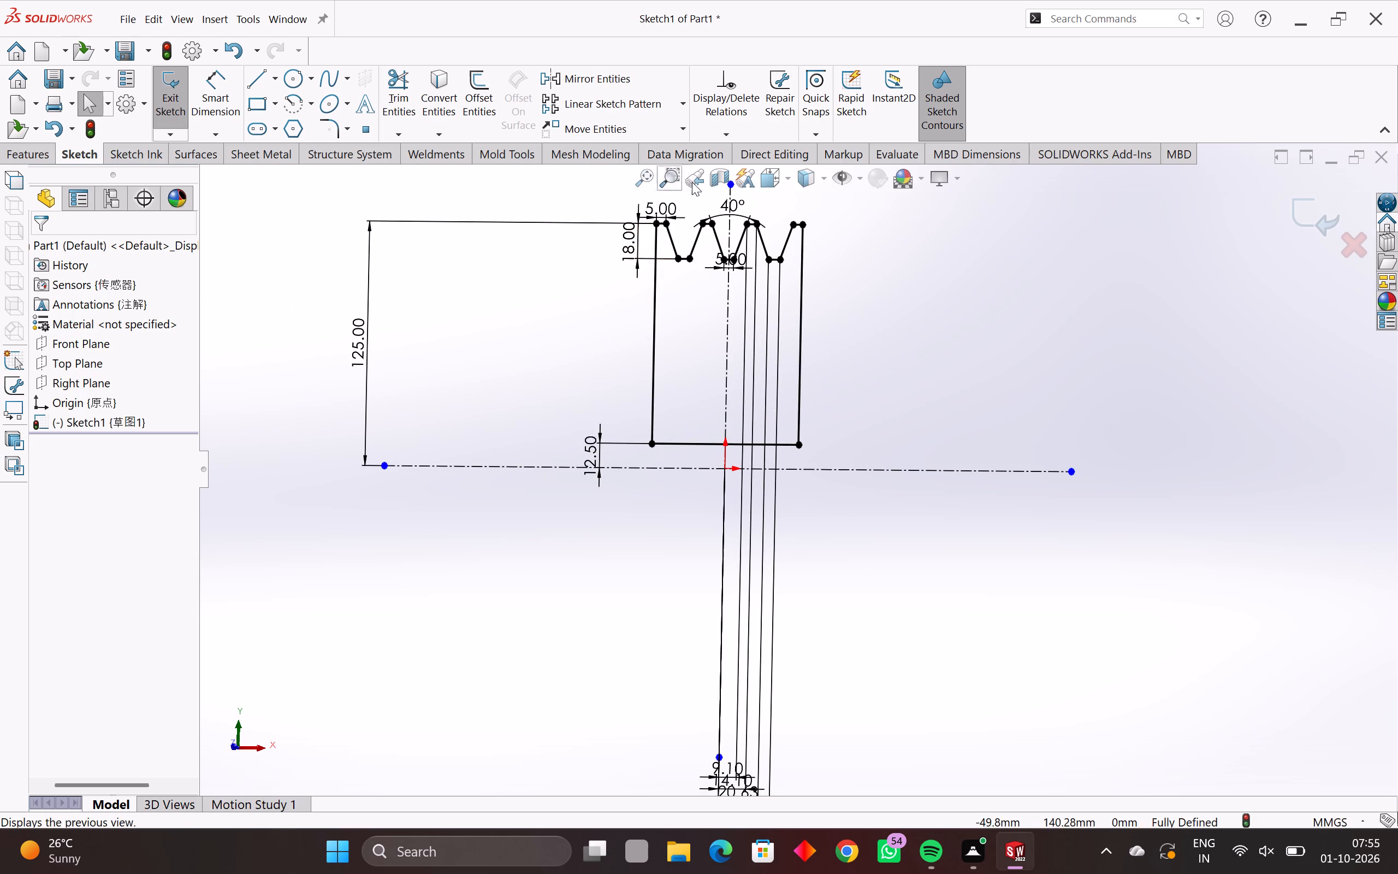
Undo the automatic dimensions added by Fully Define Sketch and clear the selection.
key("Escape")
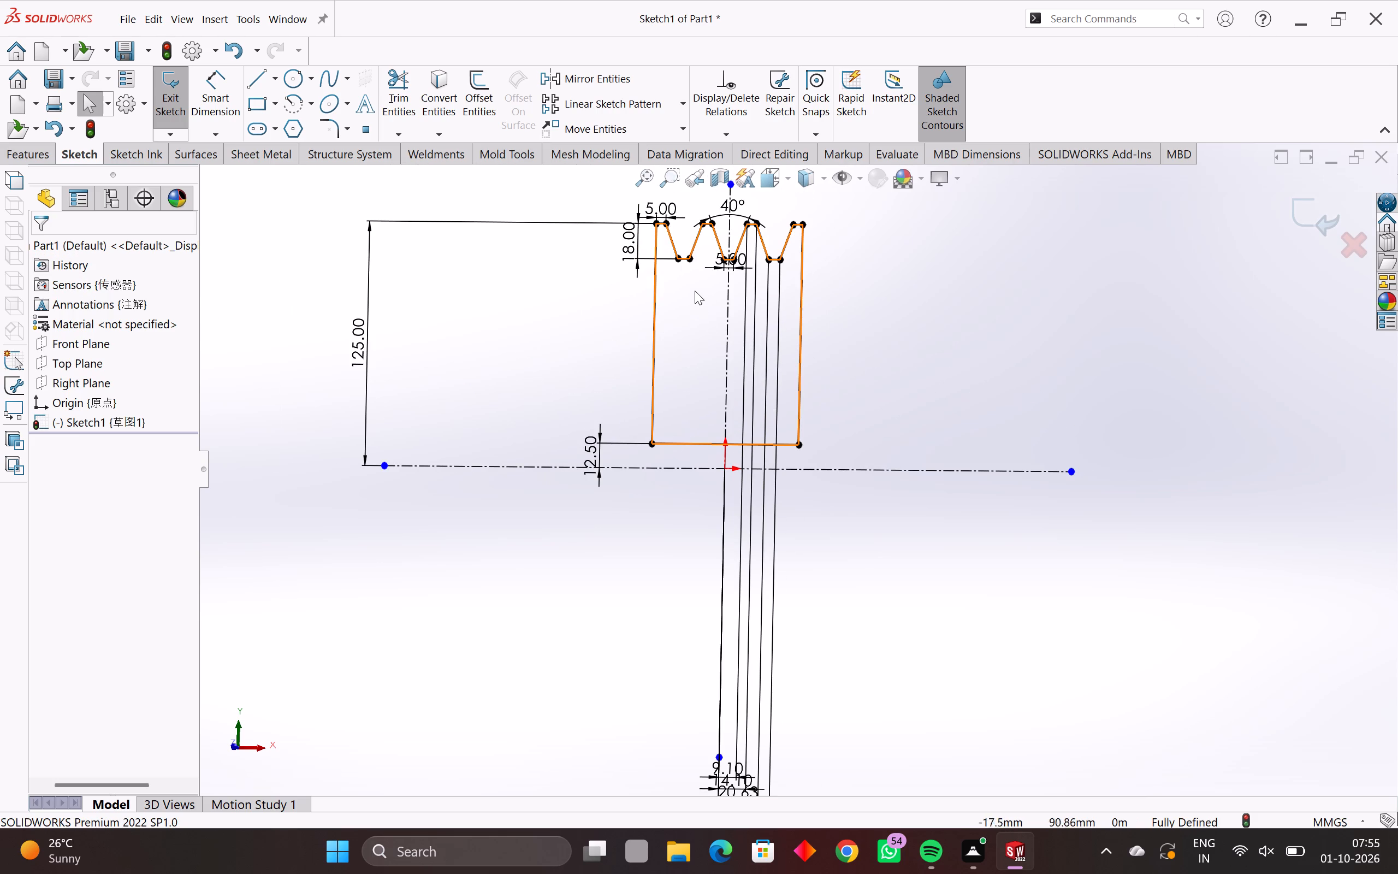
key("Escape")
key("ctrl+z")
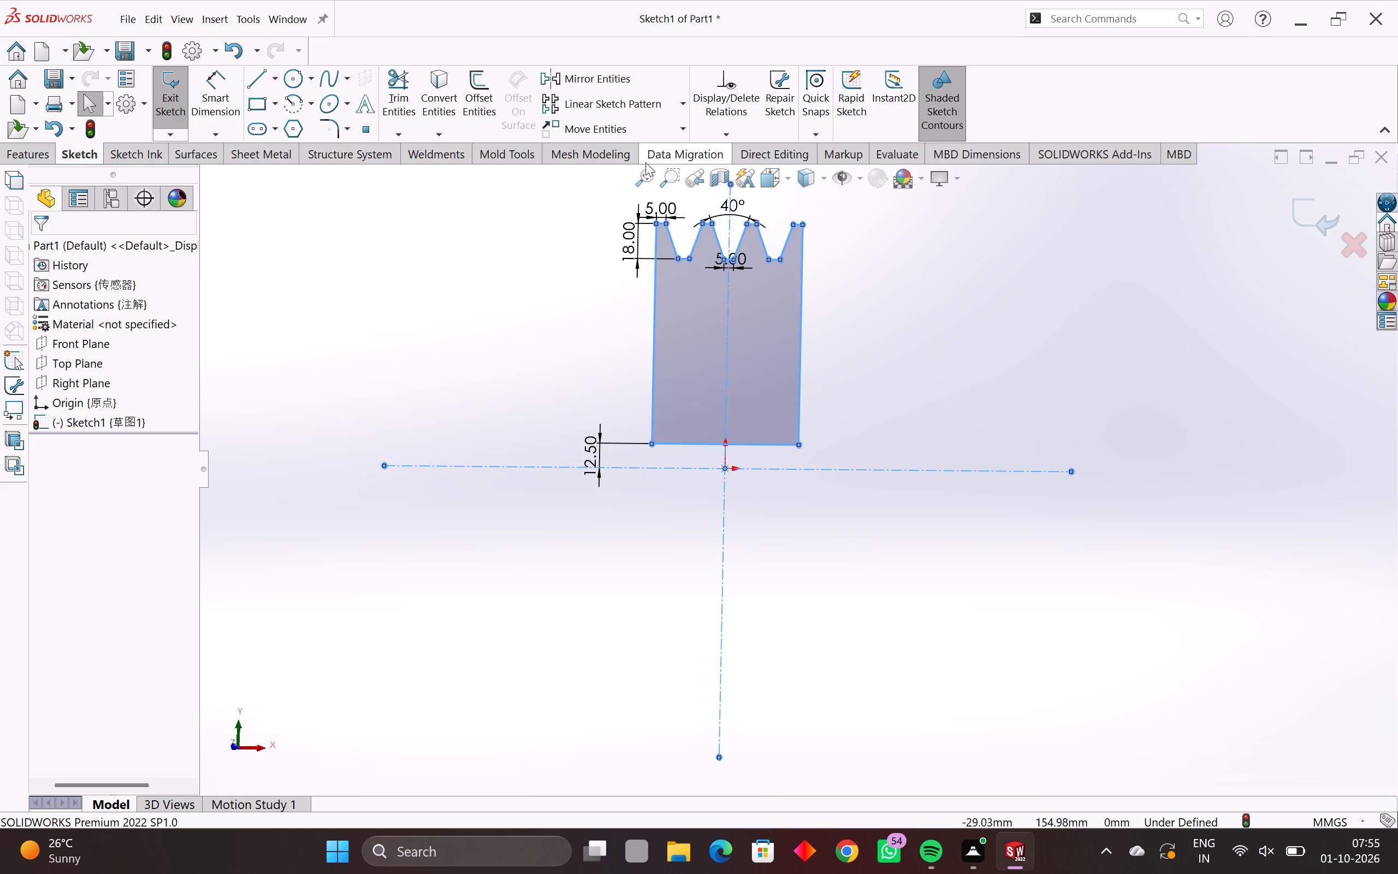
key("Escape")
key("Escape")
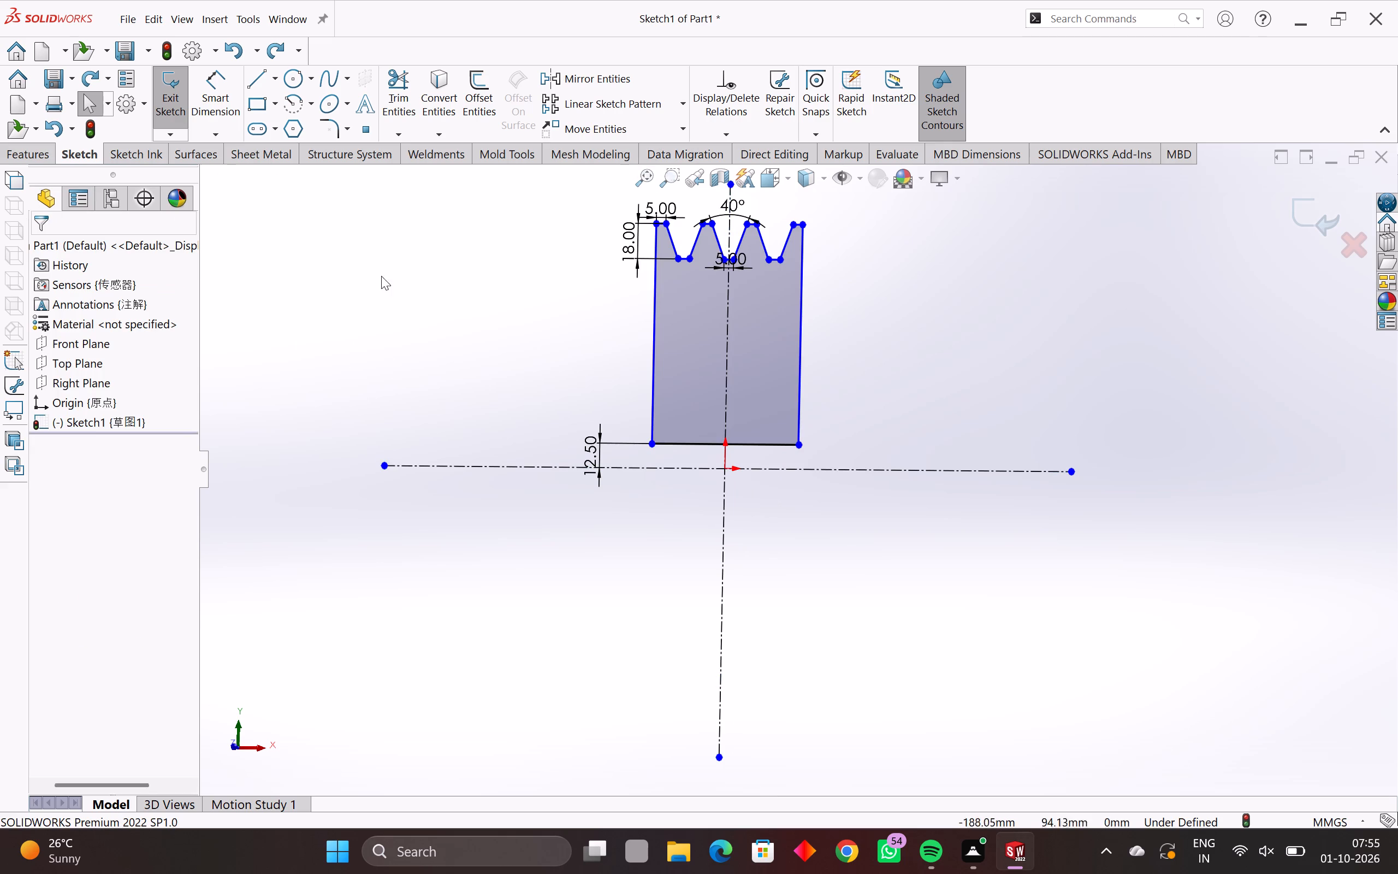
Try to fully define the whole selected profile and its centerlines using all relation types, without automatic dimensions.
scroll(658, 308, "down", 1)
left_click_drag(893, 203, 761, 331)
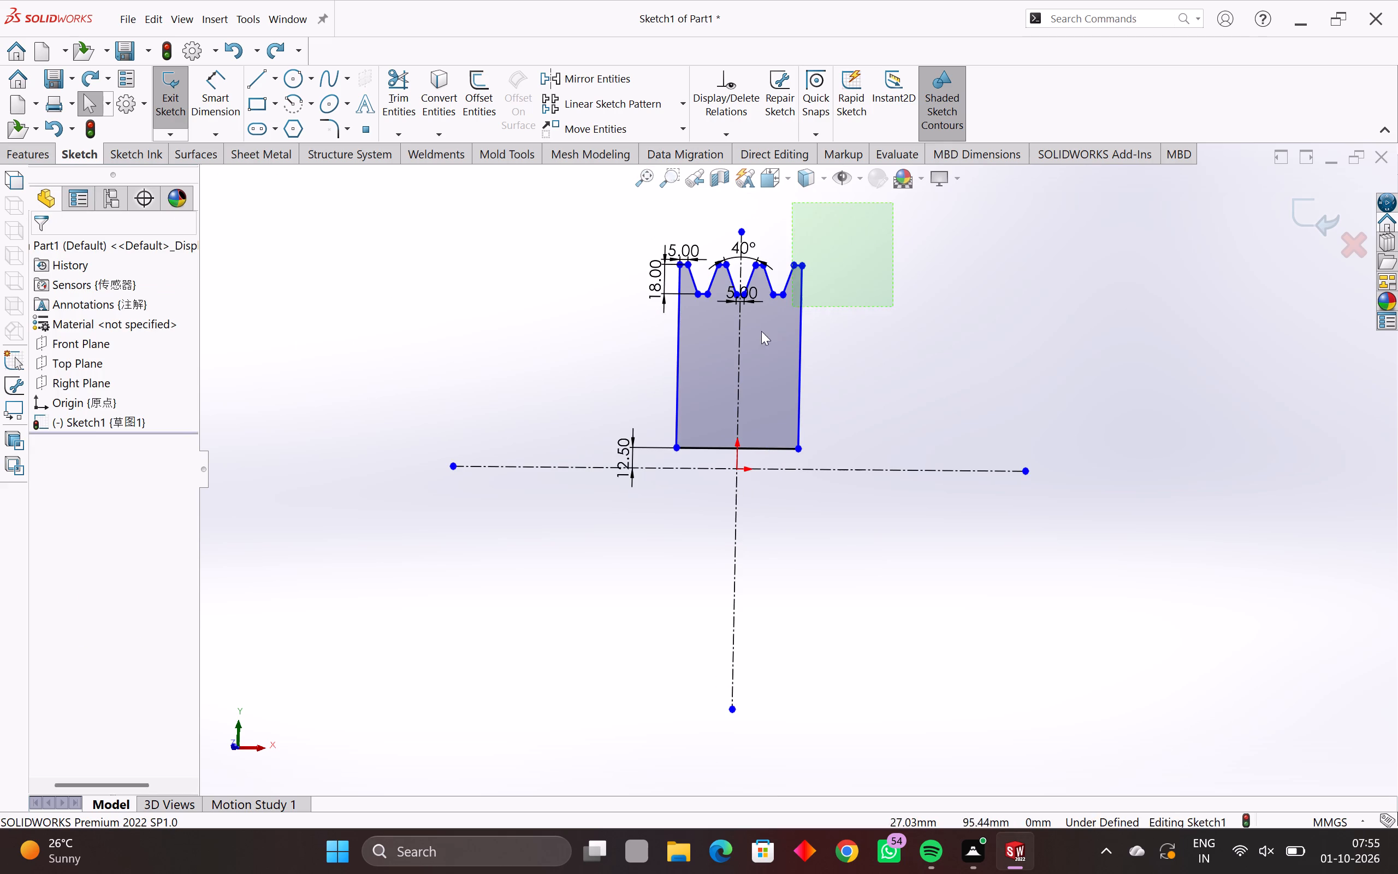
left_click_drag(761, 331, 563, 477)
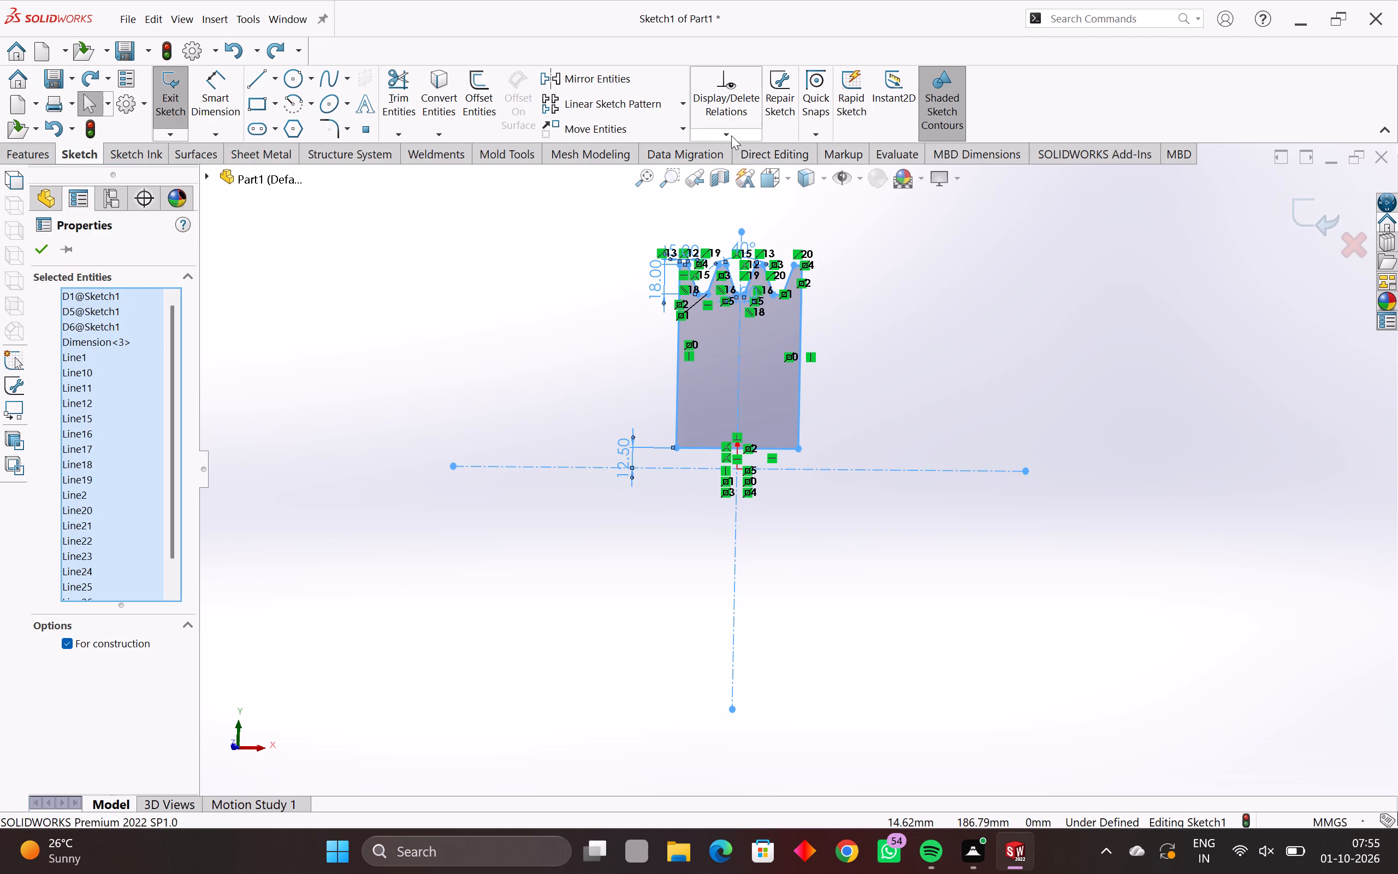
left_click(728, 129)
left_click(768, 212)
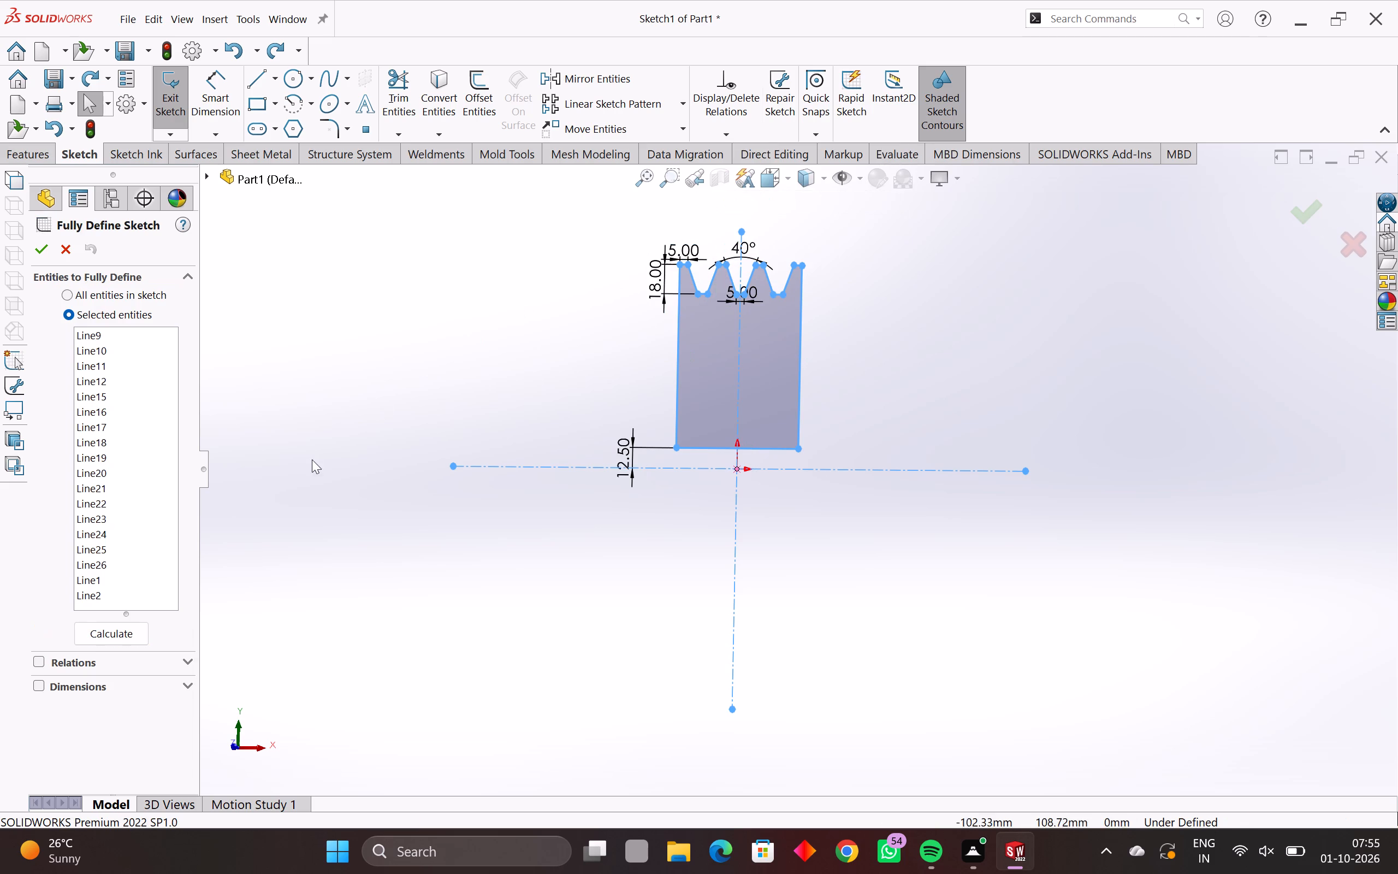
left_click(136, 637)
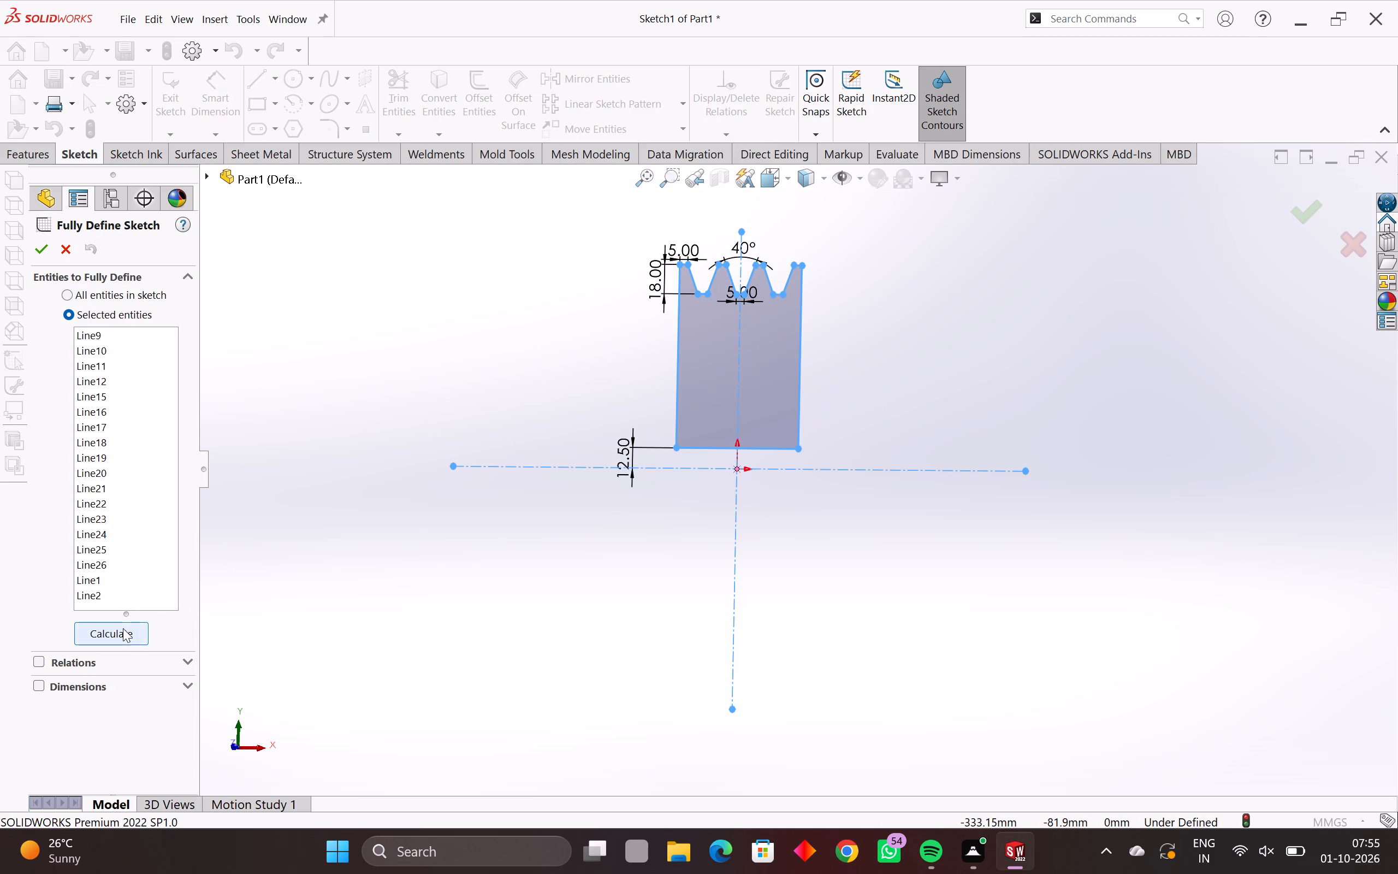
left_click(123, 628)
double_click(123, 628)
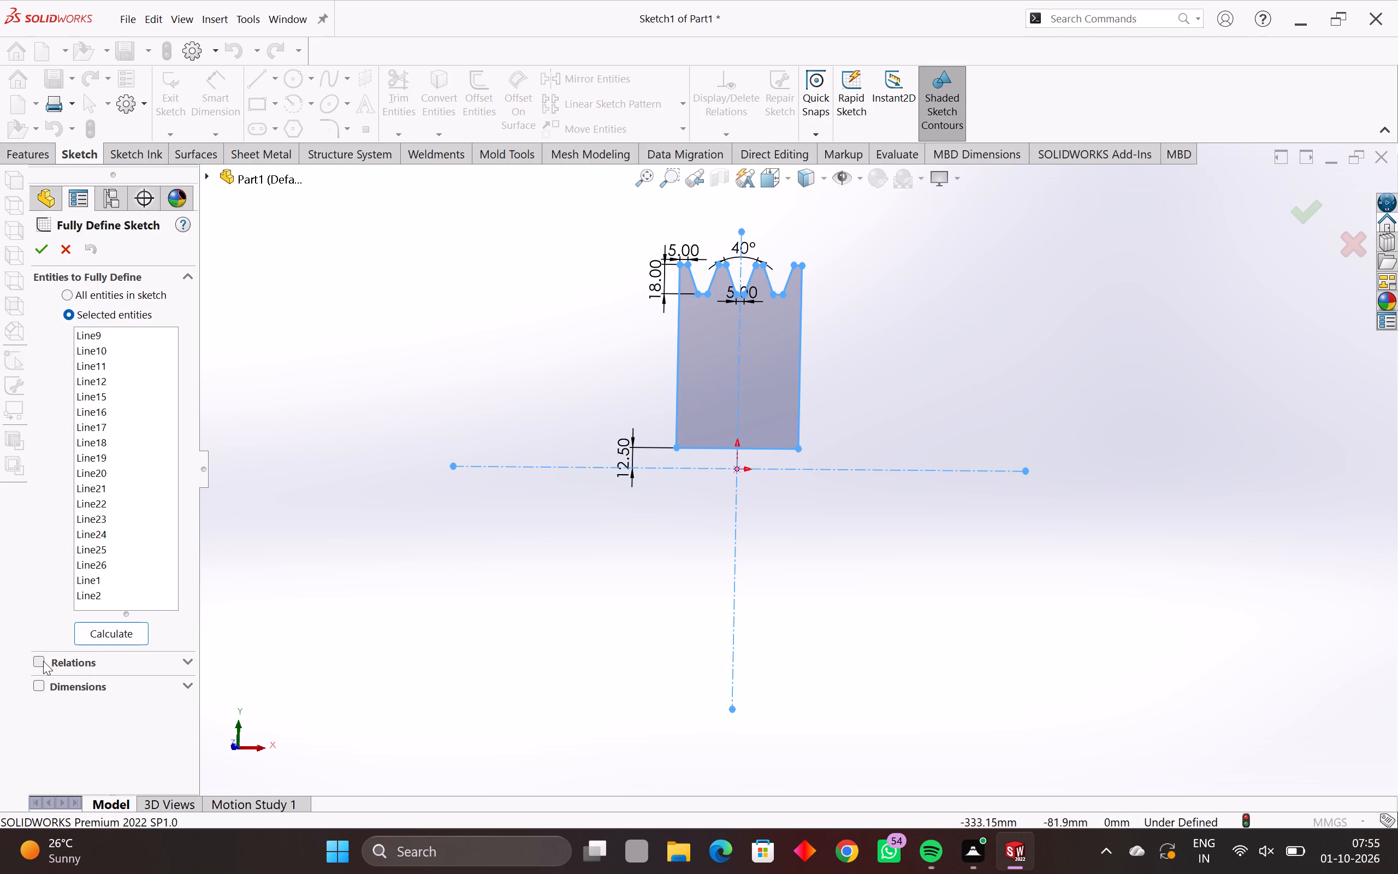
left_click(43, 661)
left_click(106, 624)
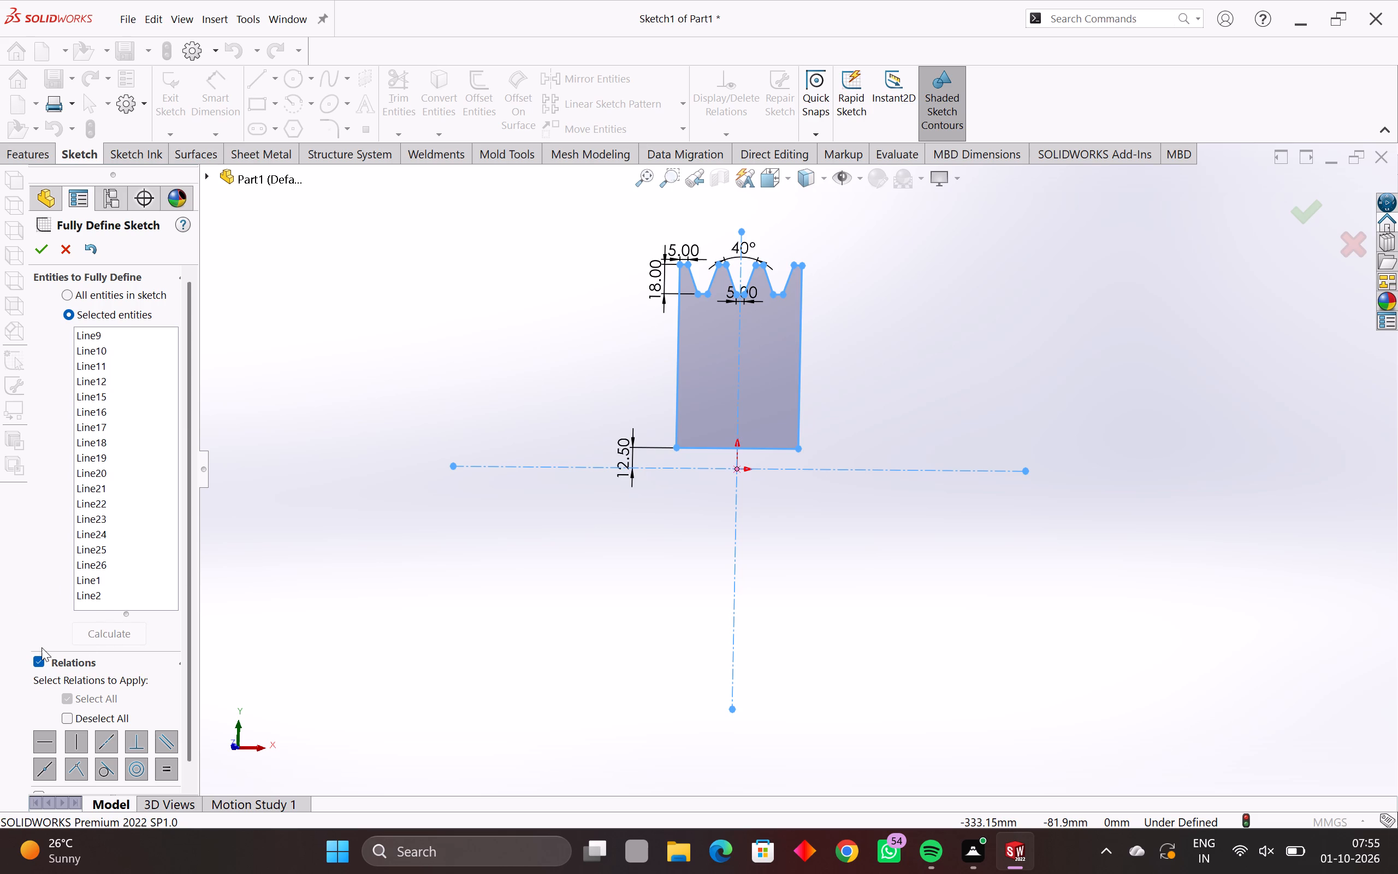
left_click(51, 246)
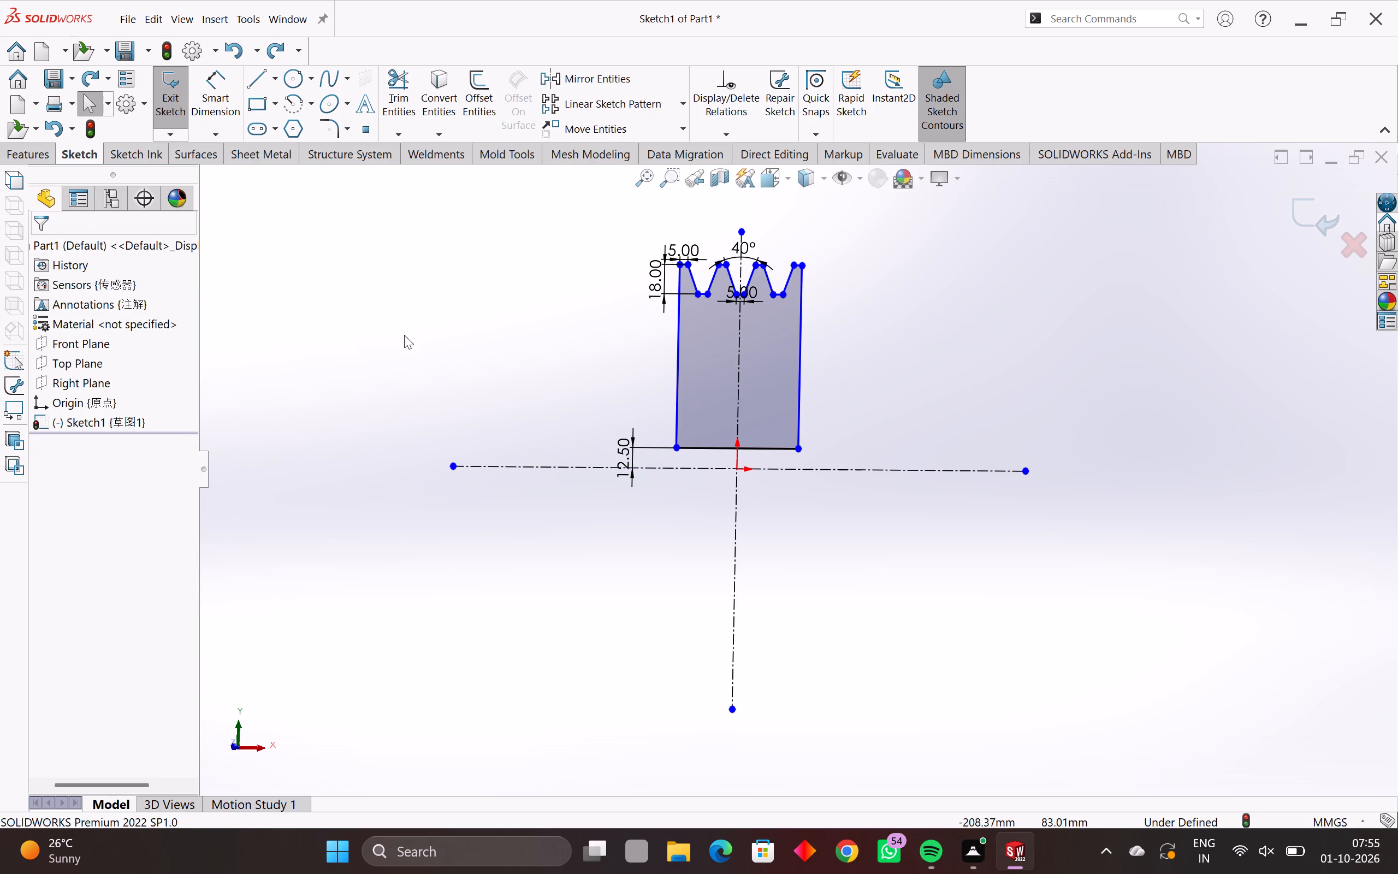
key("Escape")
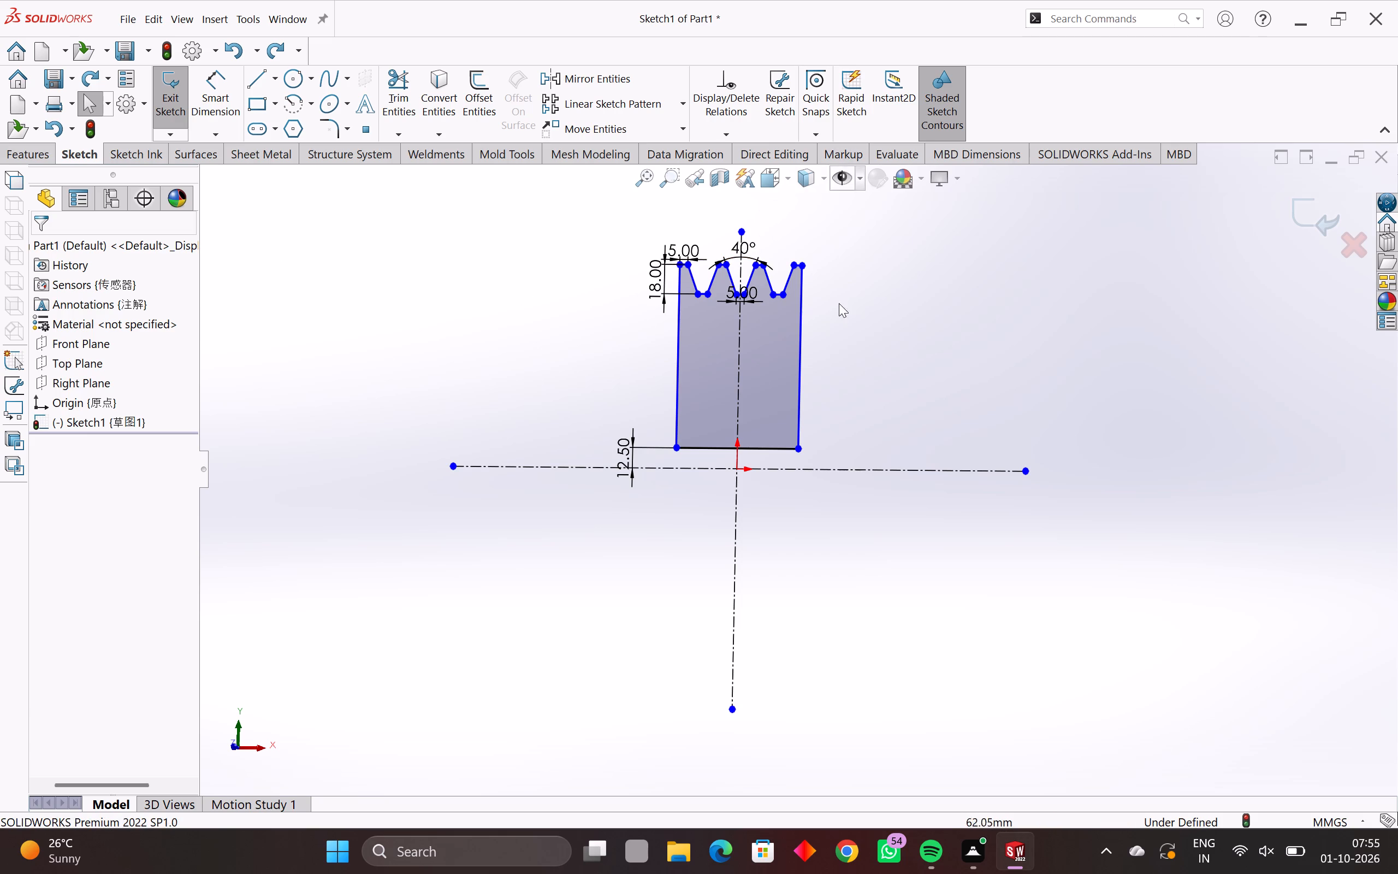
Fully define the whole sketch with dimensions only, baseline horizontally and chain vertically from the origin, placed above and right of the sketch.
left_click_drag(881, 223, 589, 521)
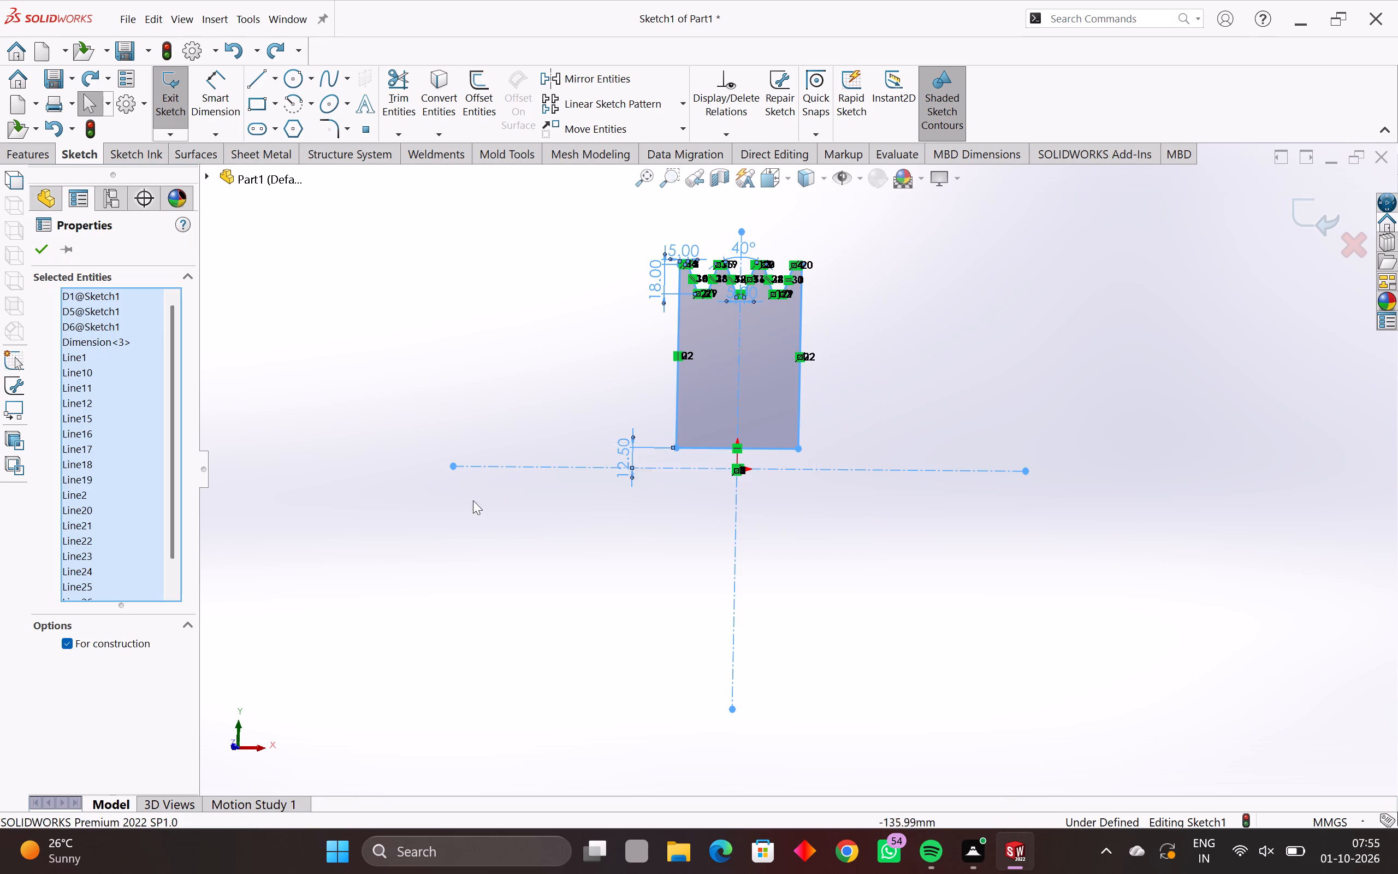
left_click(729, 139)
left_click(738, 208)
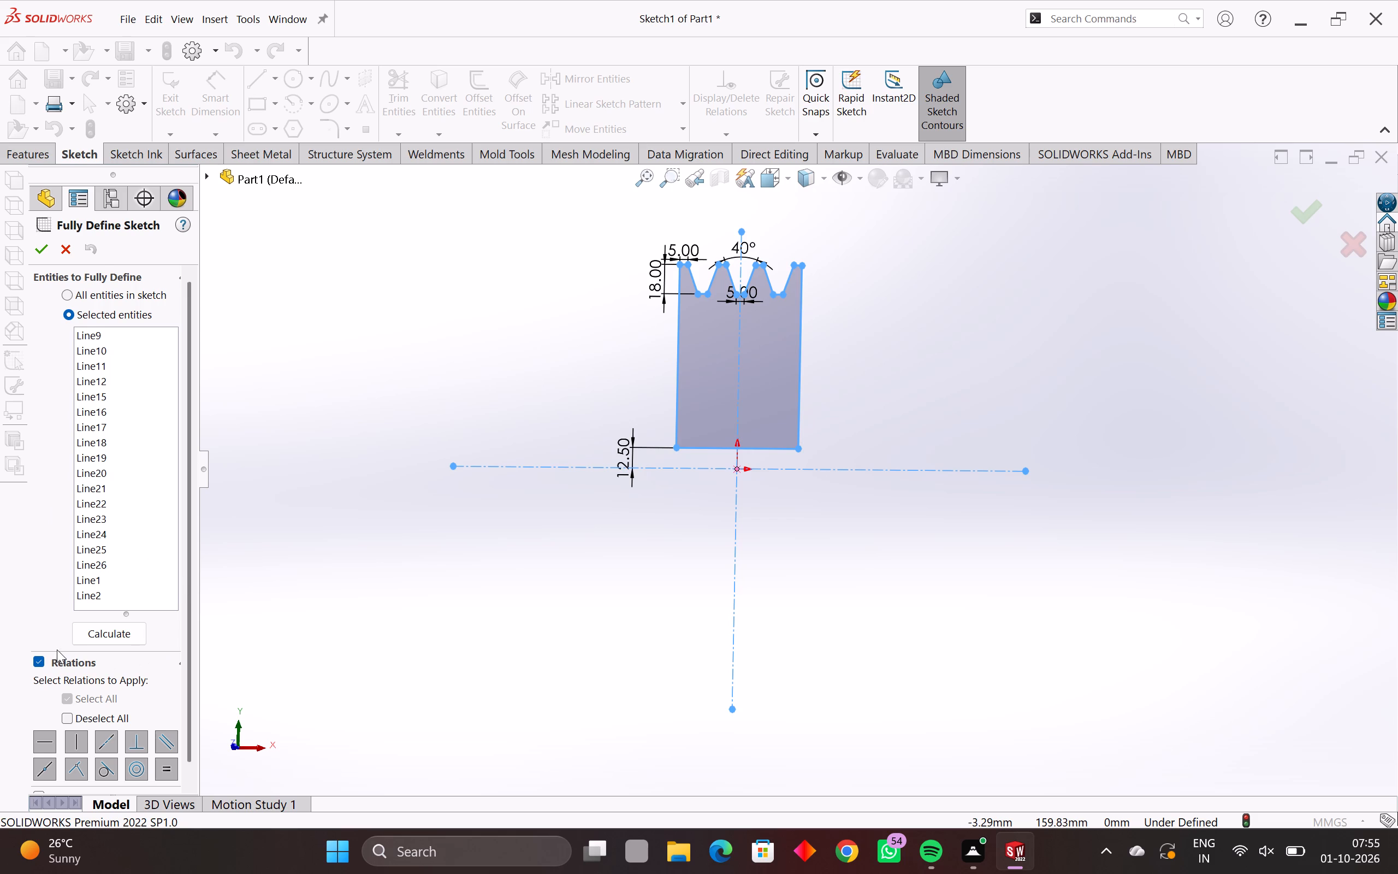
scroll(57, 649, "down", 7)
left_click(38, 775)
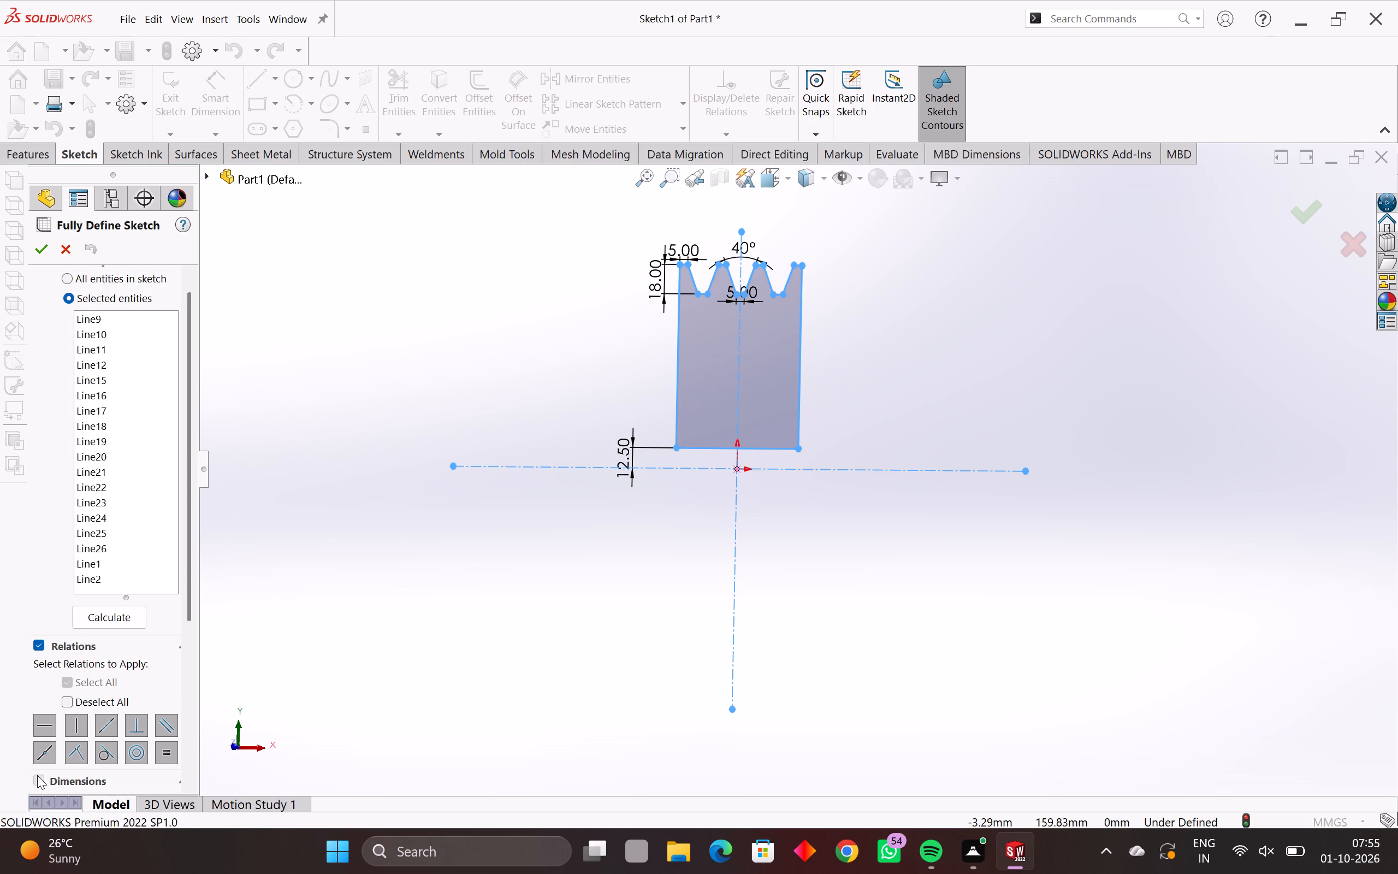
left_click(35, 647)
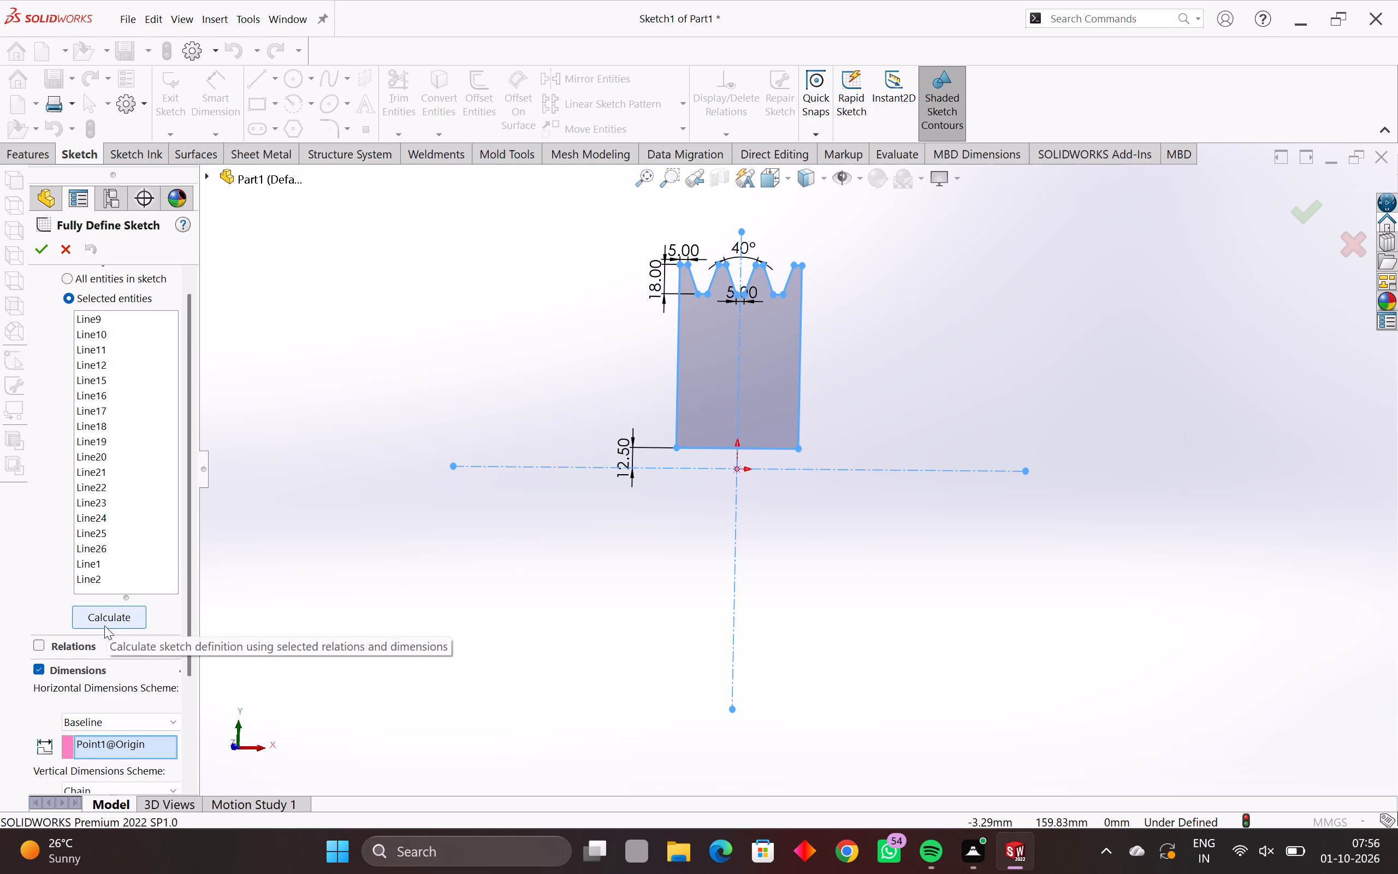
scroll(100, 633, "down", 4)
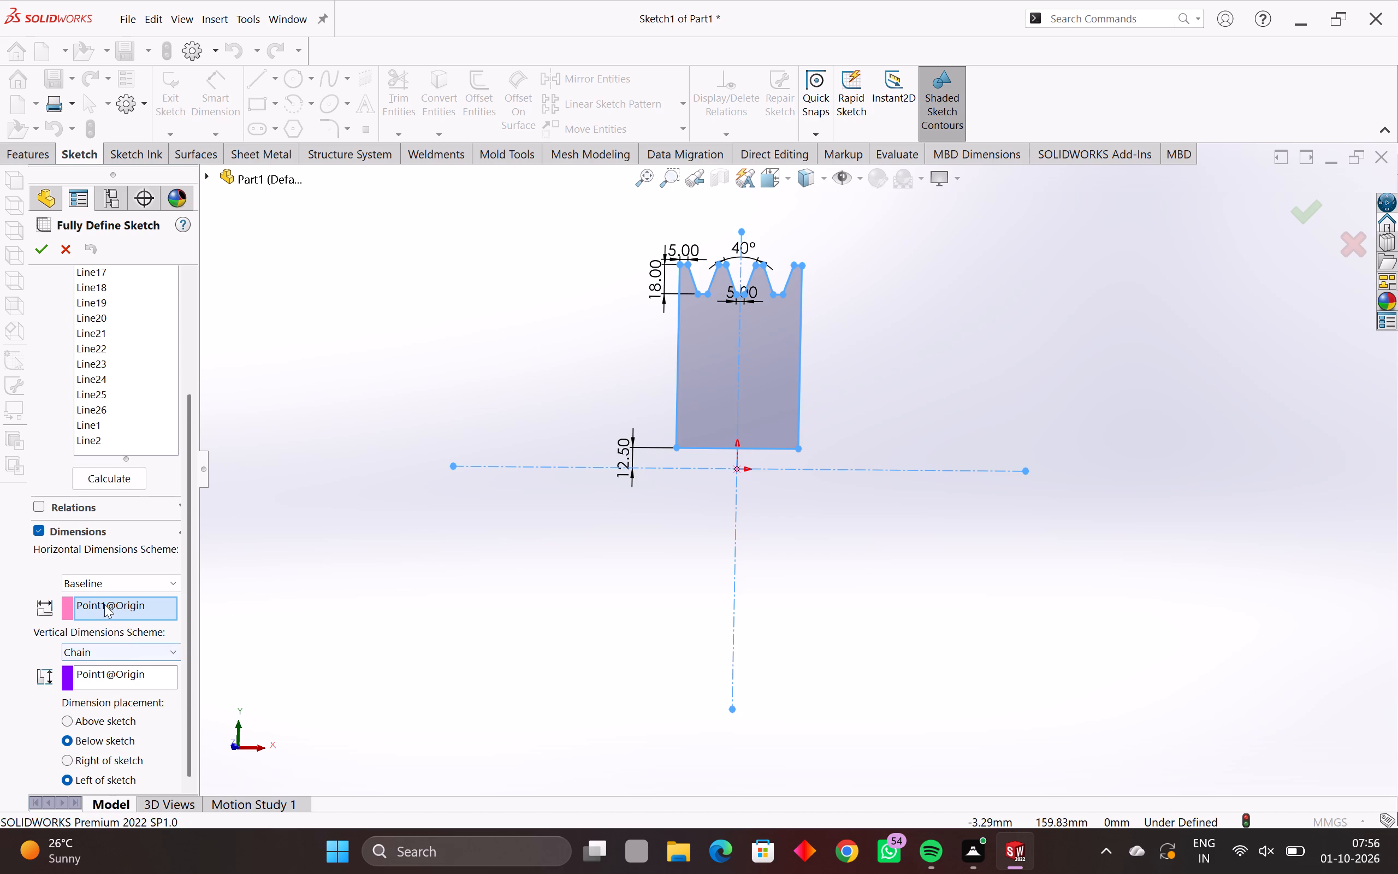
left_click(68, 761)
left_click(69, 718)
left_click(128, 480)
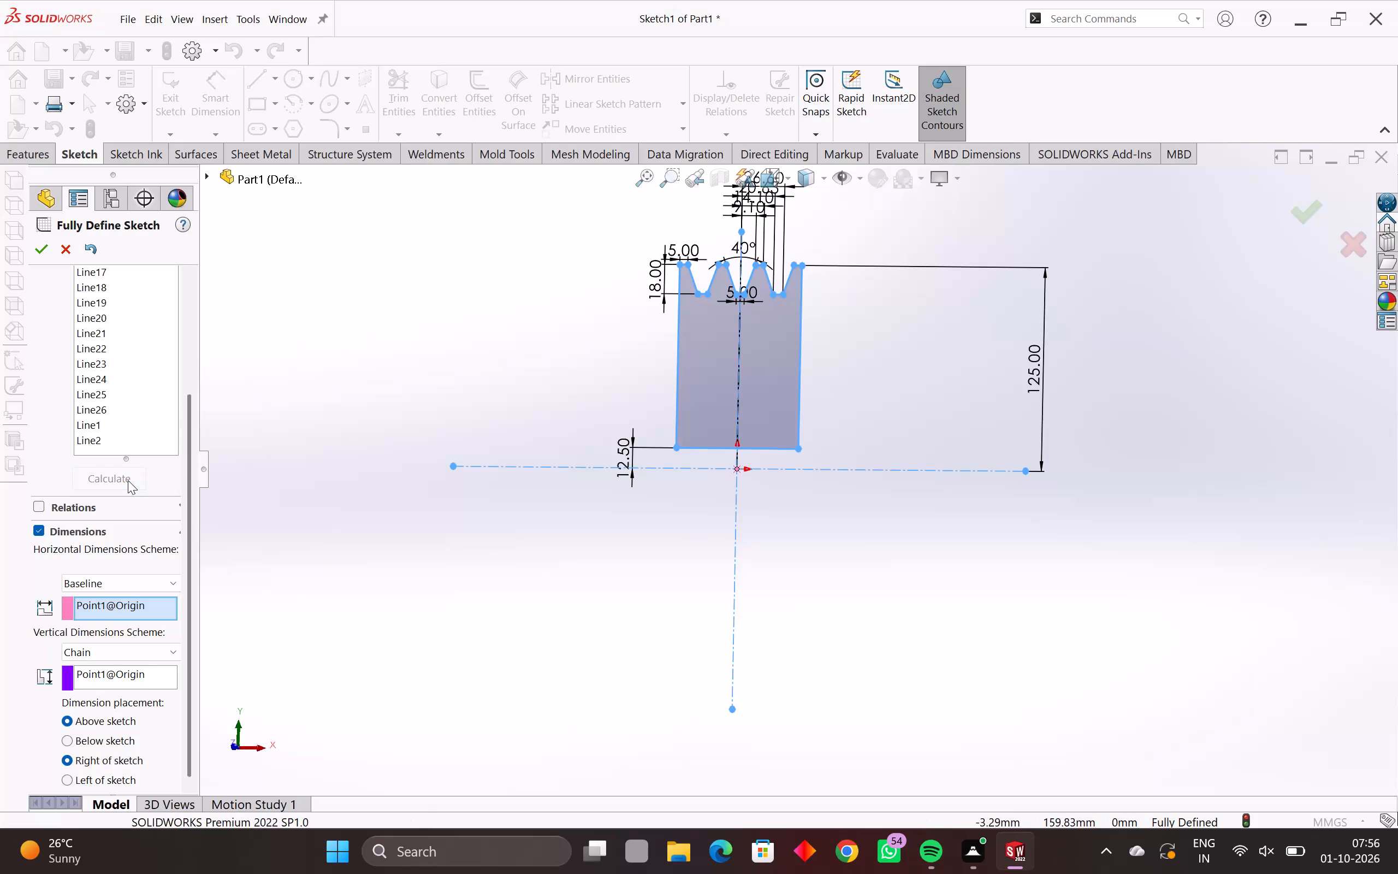
scroll(554, 497, "down", 1)
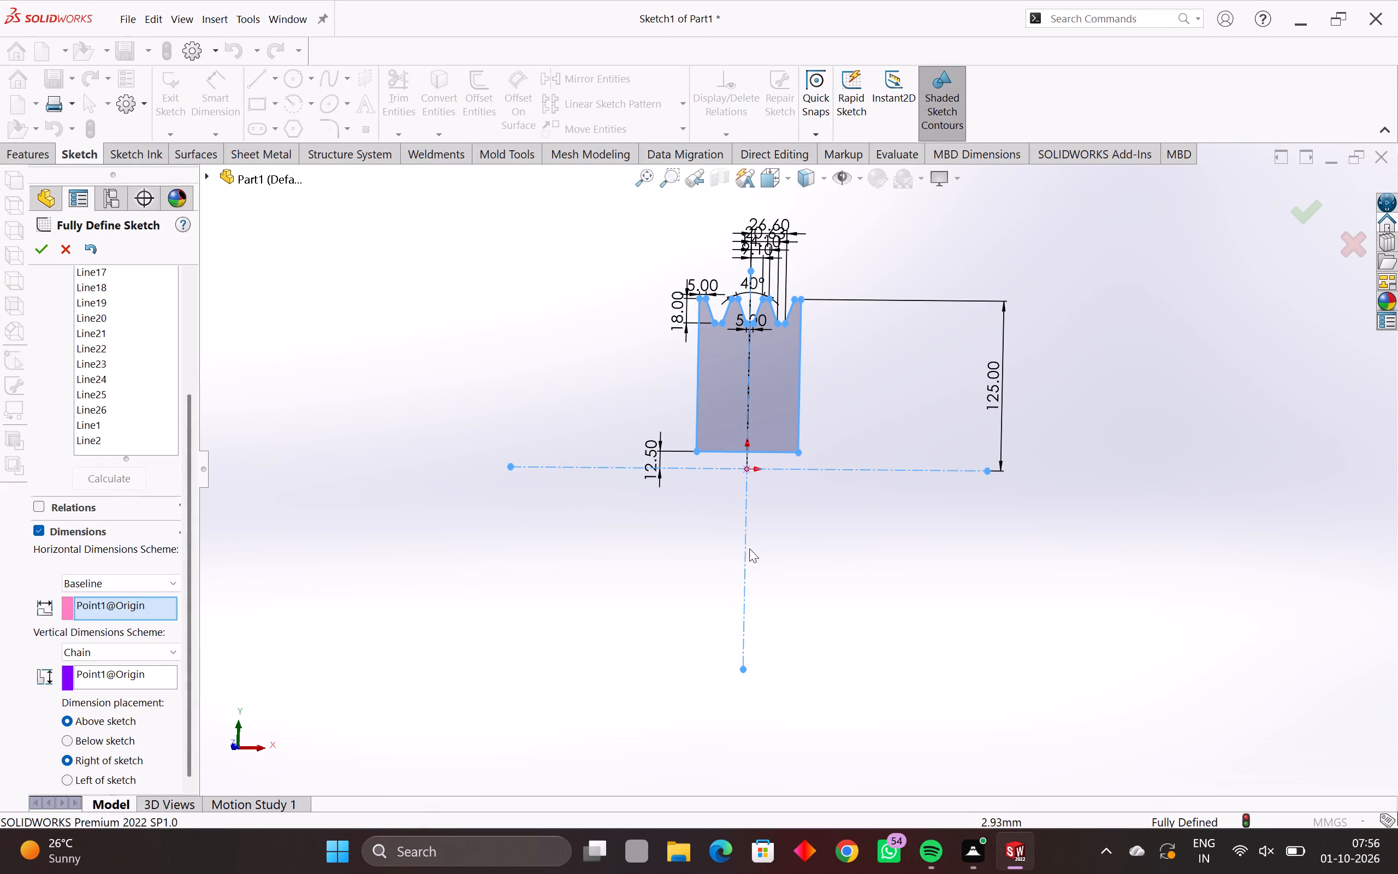
left_click(48, 245)
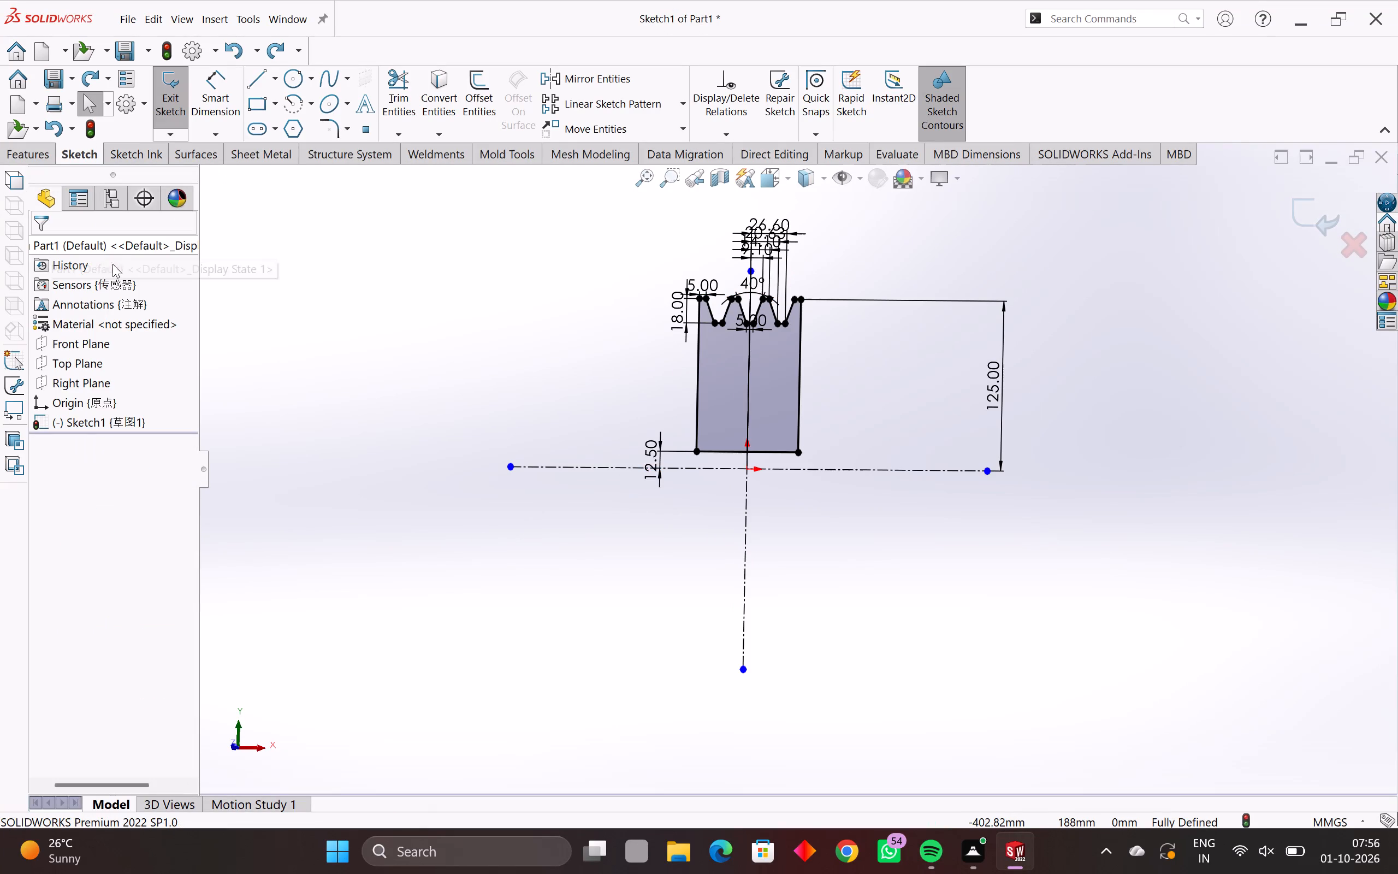
Examine the groove shapes and the dimensions of the three-groove pulley profile.
key("Escape")
key("Escape")
scroll(734, 349, "up", 2)
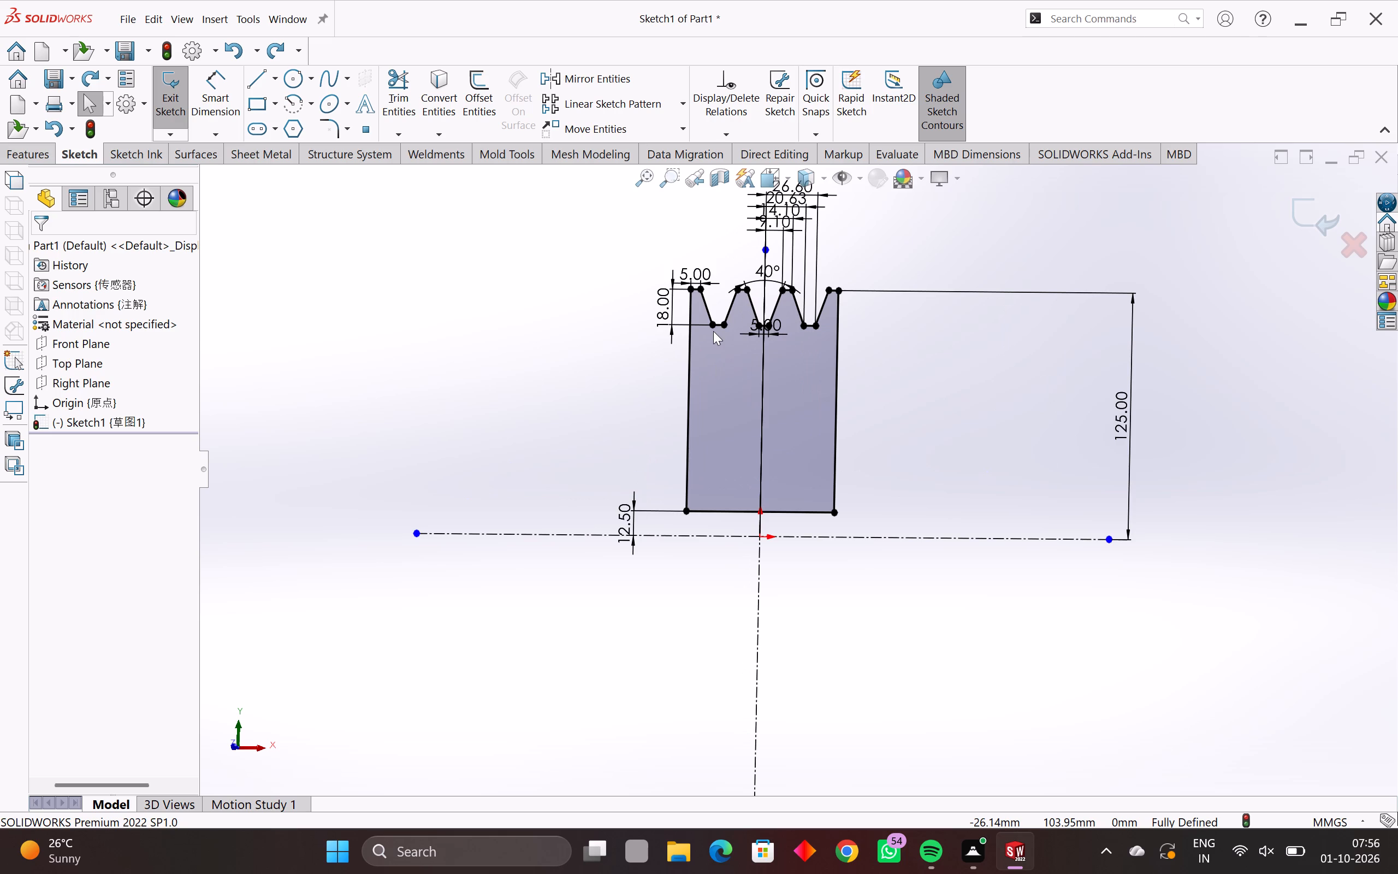
scroll(713, 331, "up", 2)
scroll(903, 253, "up", 2)
scroll(665, 441, "up", 1)
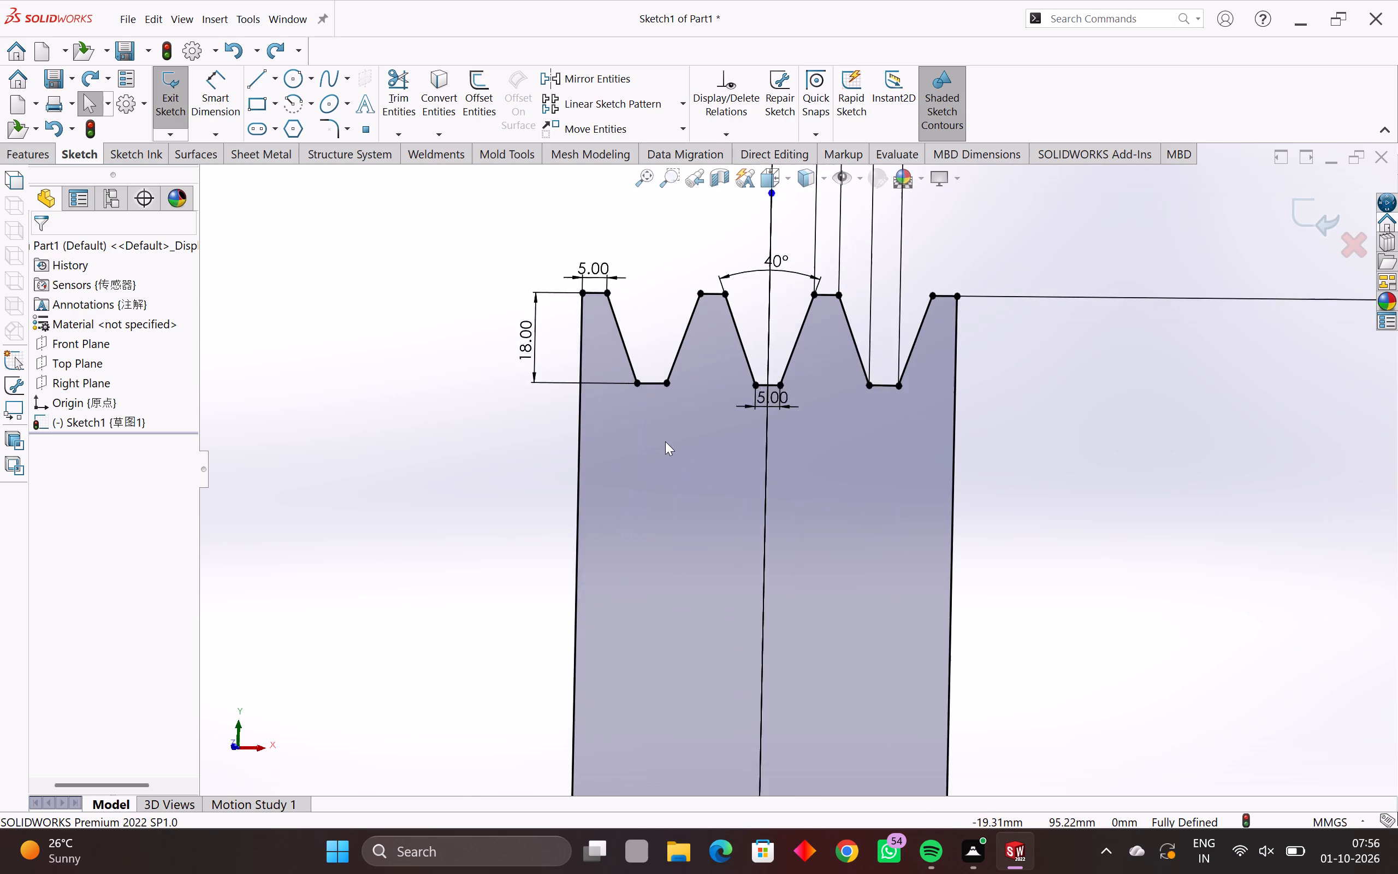
scroll(665, 441, "up", 2)
scroll(841, 381, "down", 5)
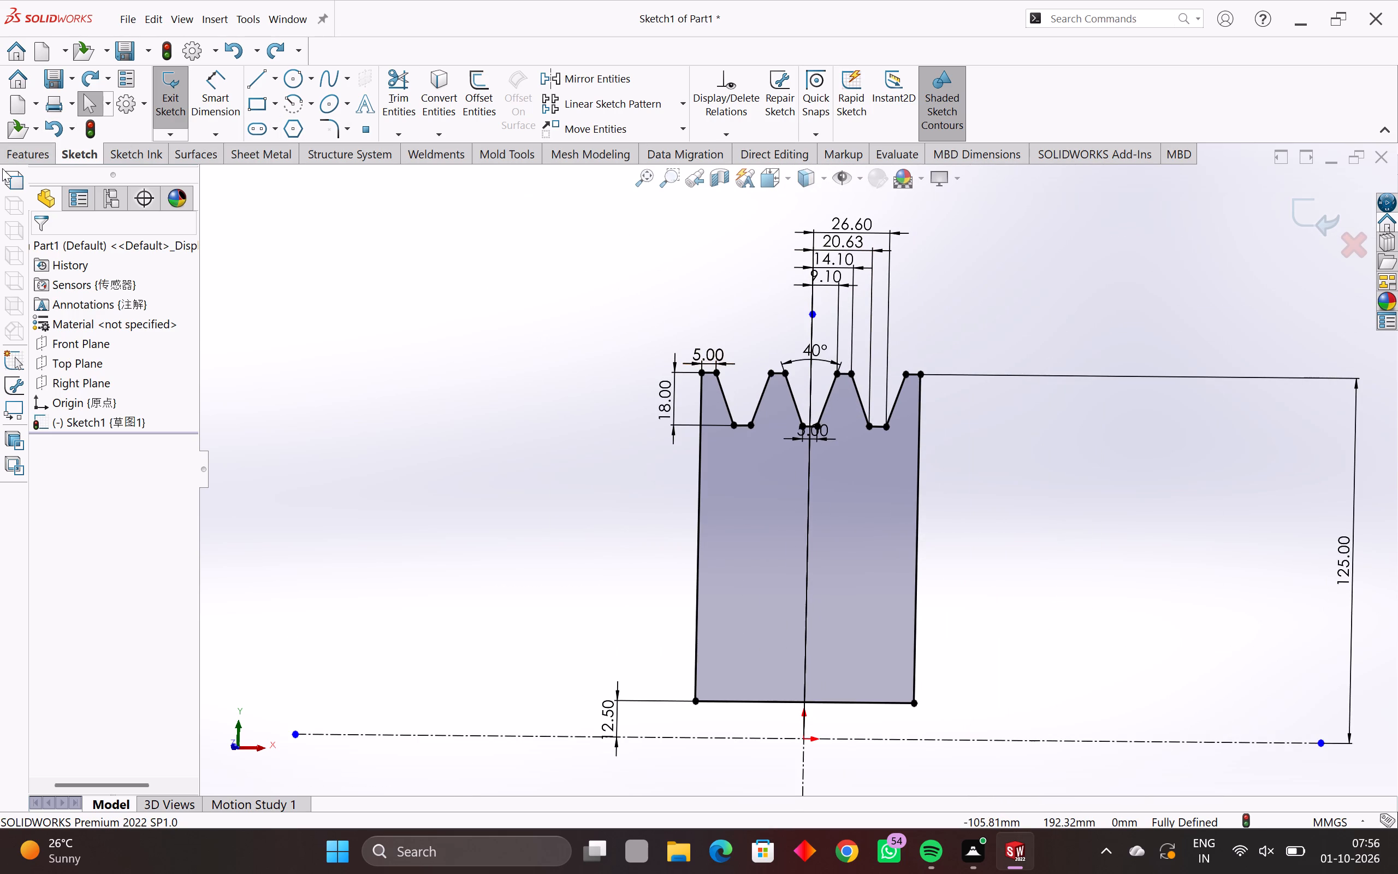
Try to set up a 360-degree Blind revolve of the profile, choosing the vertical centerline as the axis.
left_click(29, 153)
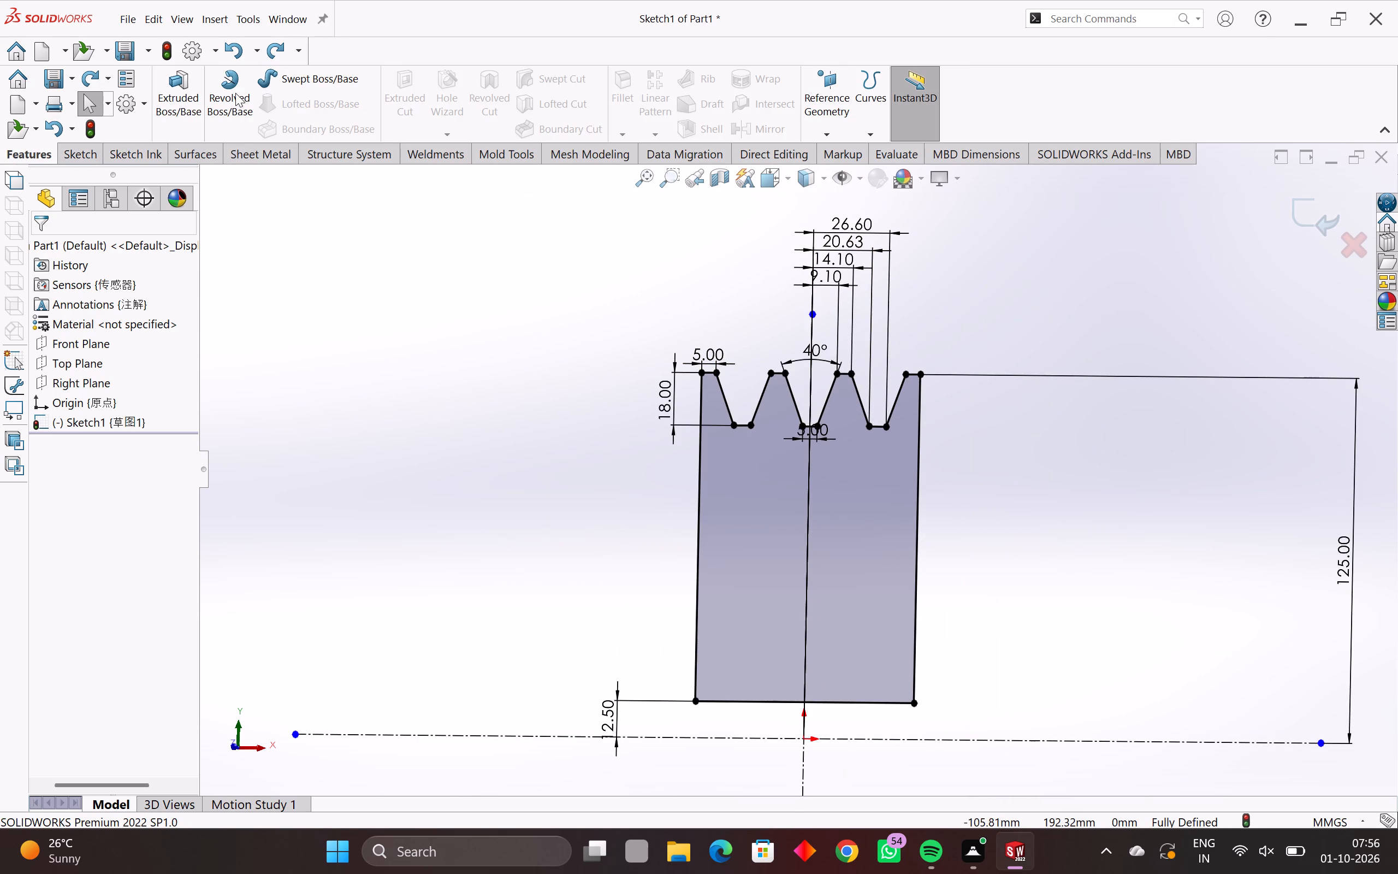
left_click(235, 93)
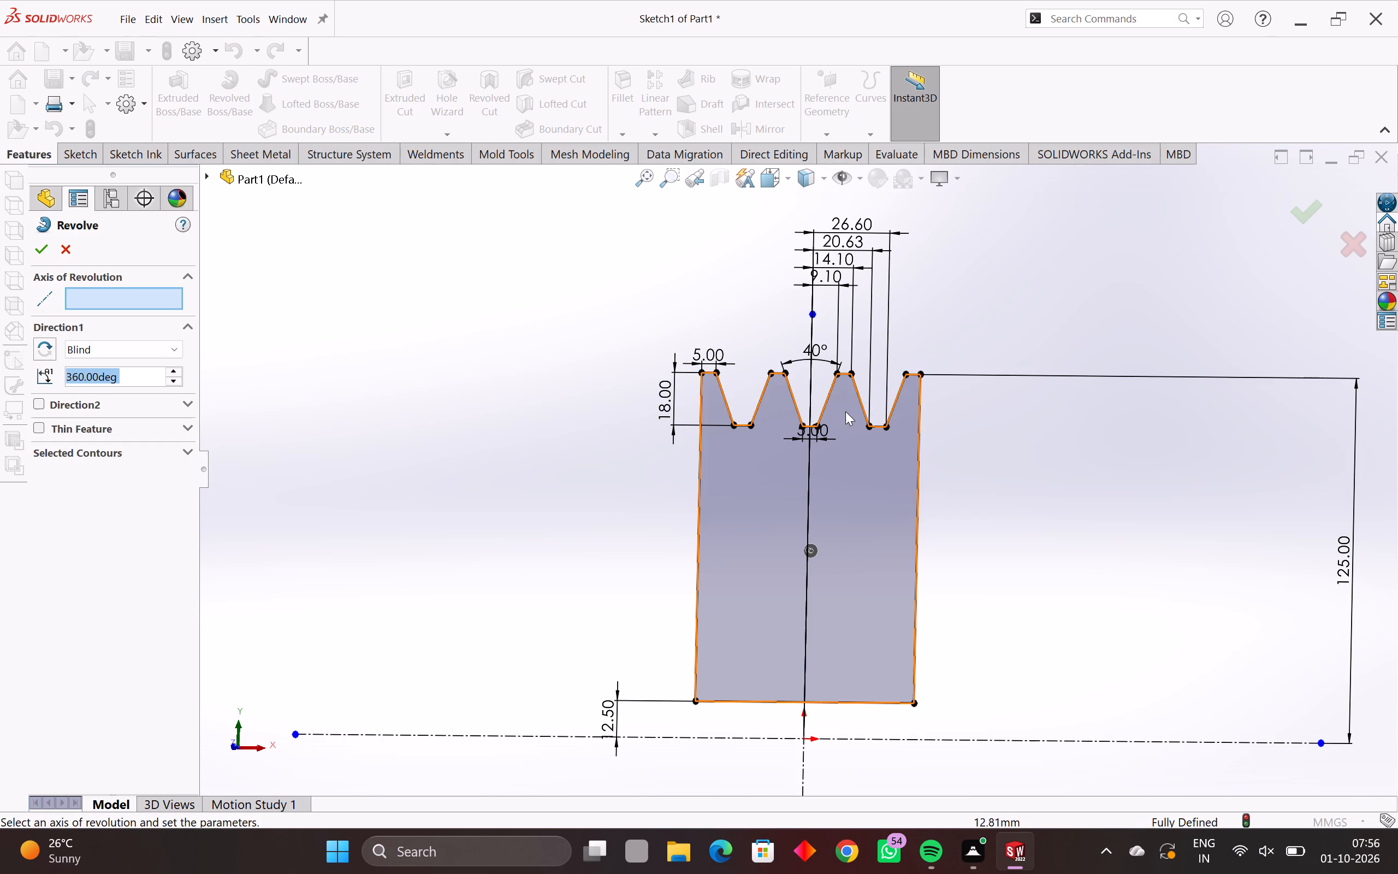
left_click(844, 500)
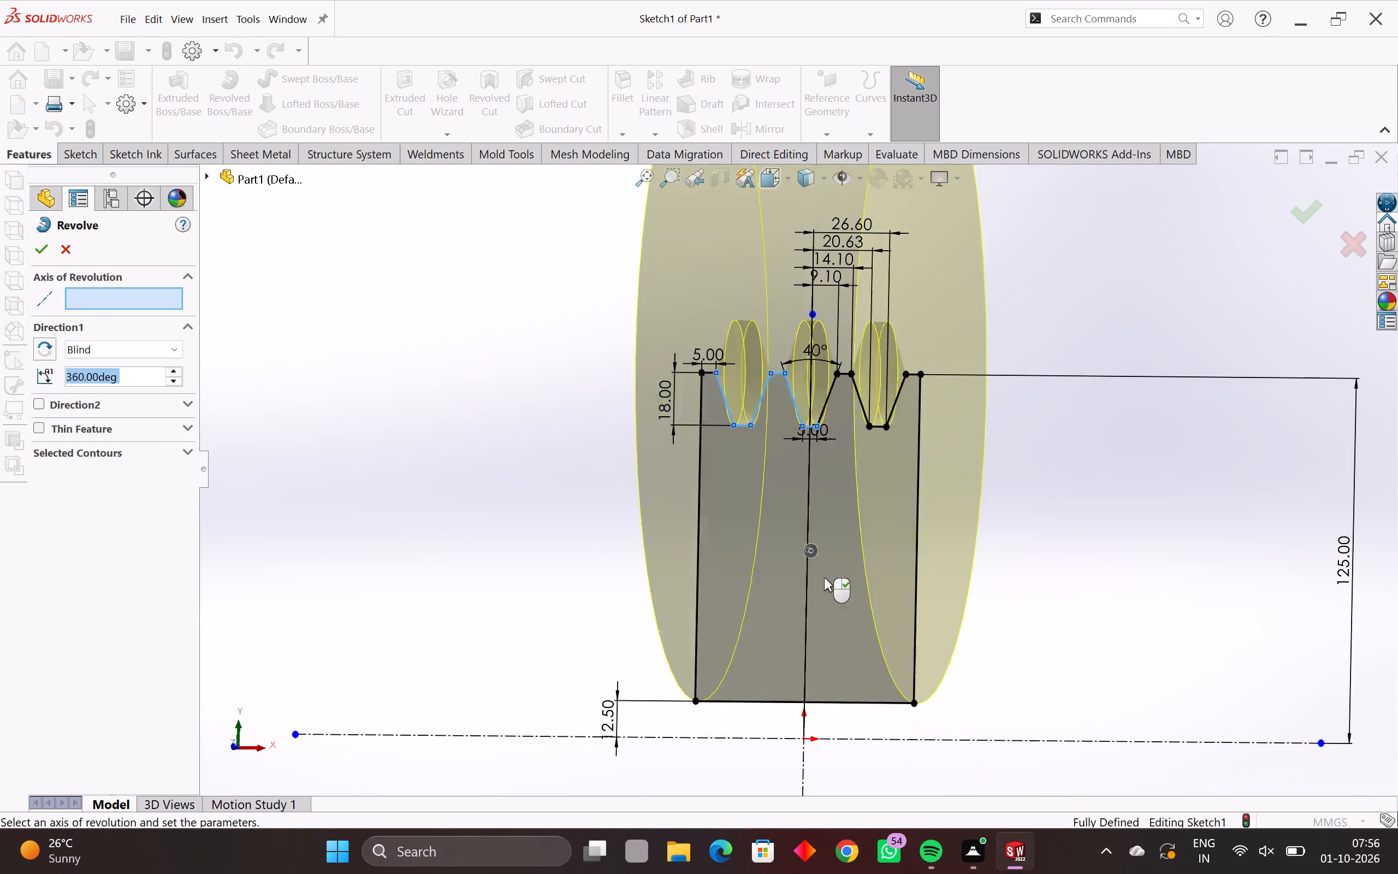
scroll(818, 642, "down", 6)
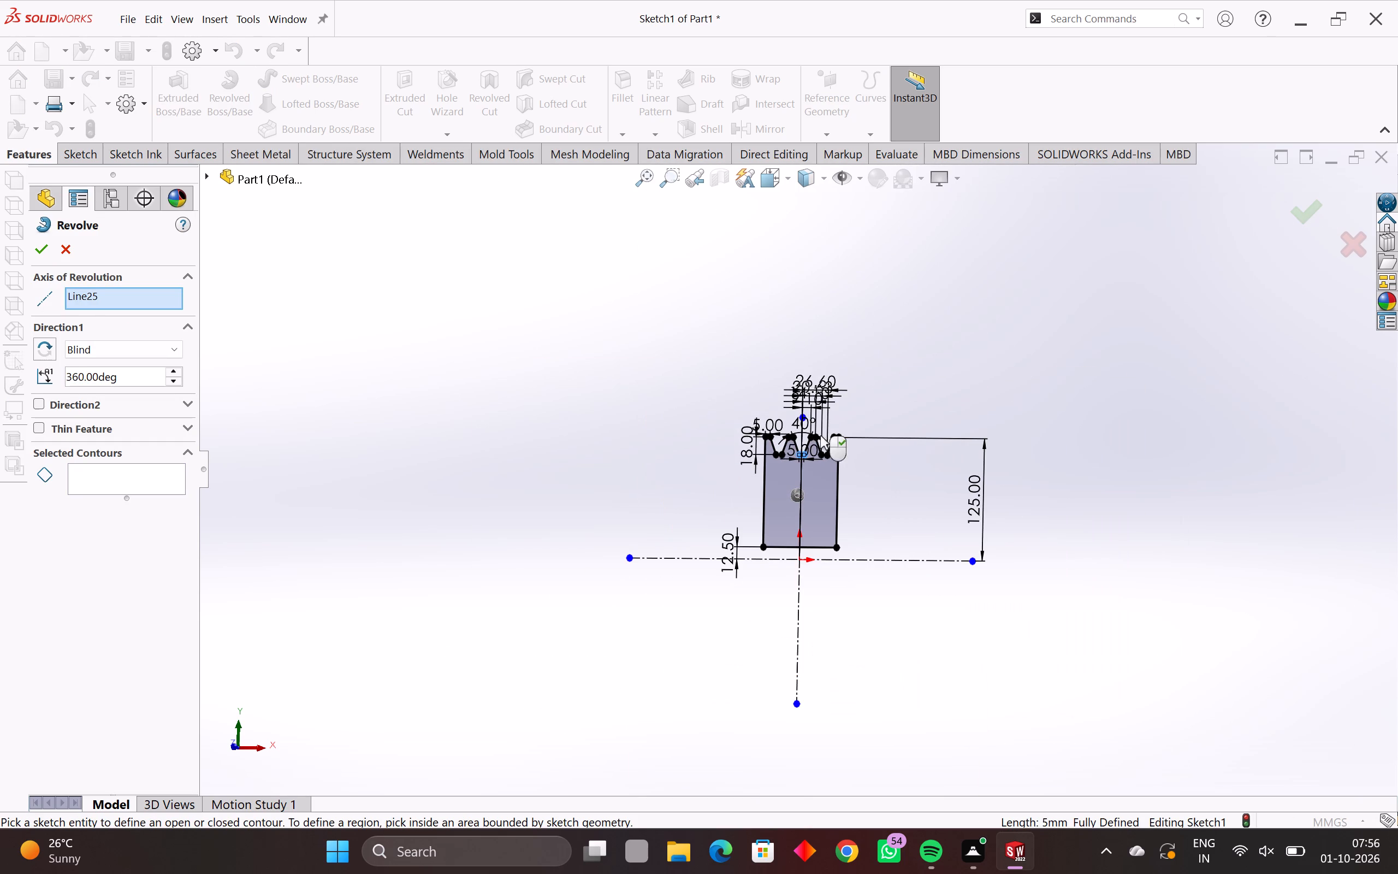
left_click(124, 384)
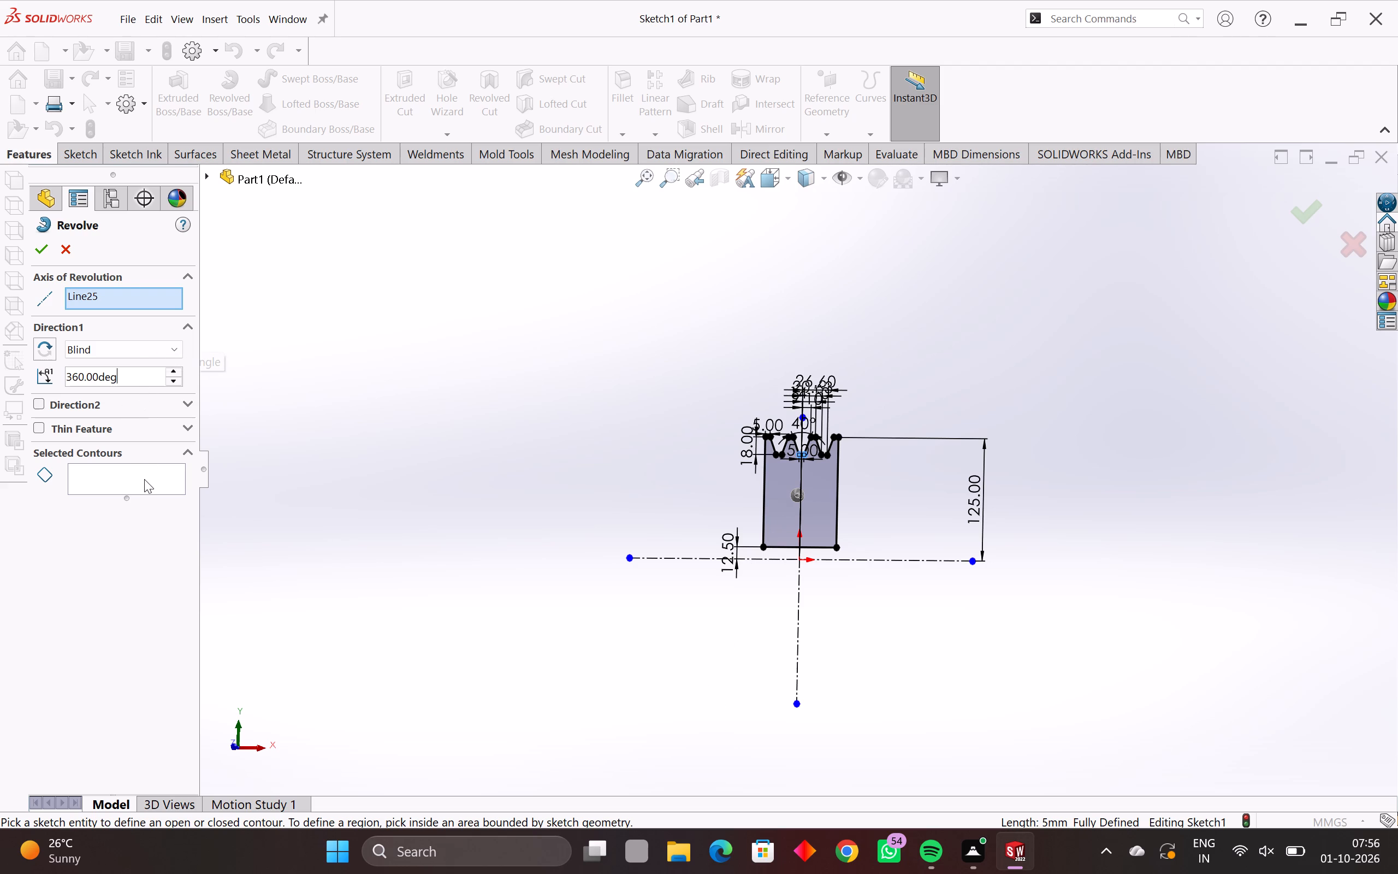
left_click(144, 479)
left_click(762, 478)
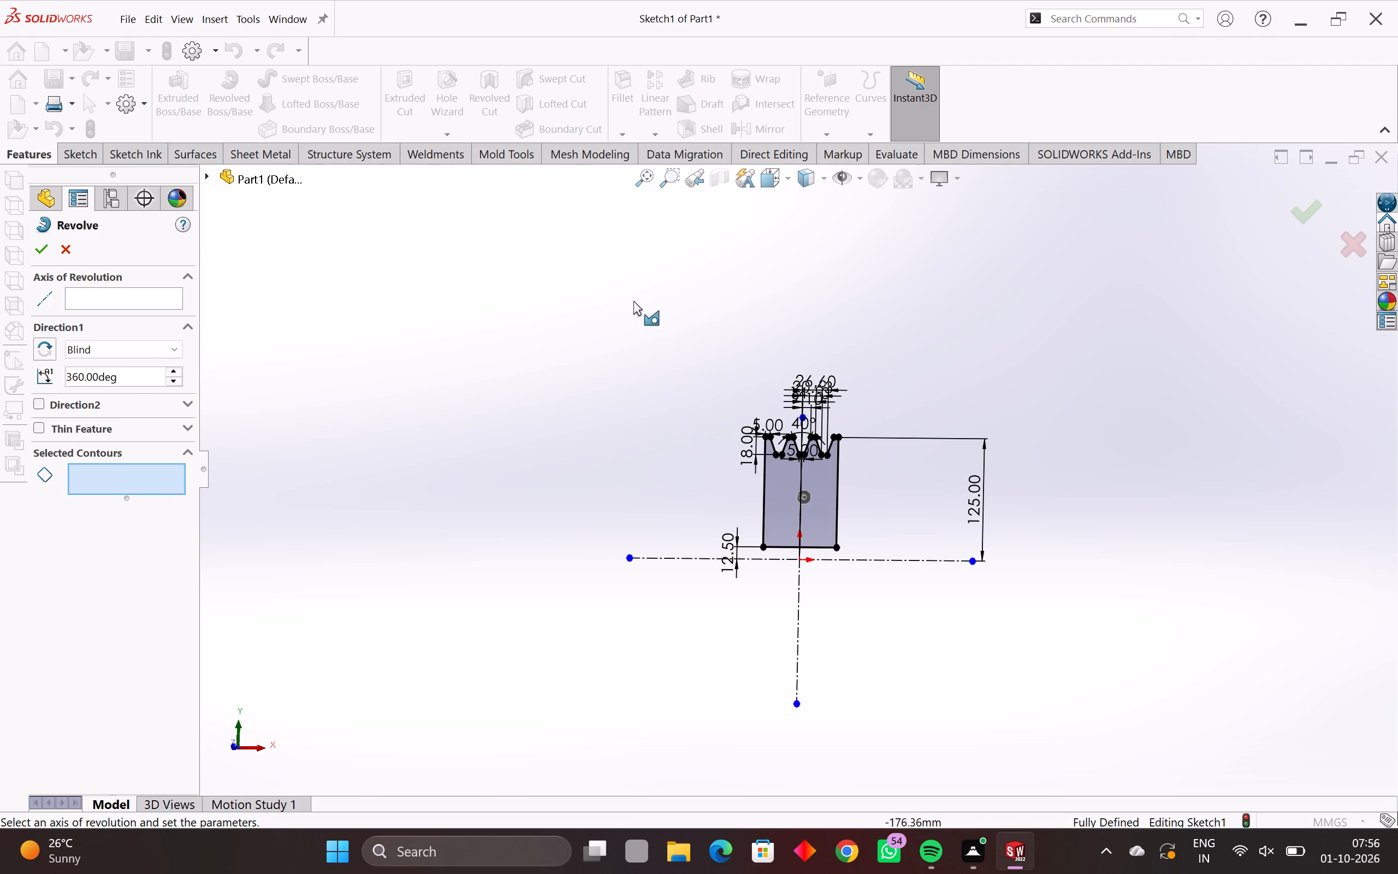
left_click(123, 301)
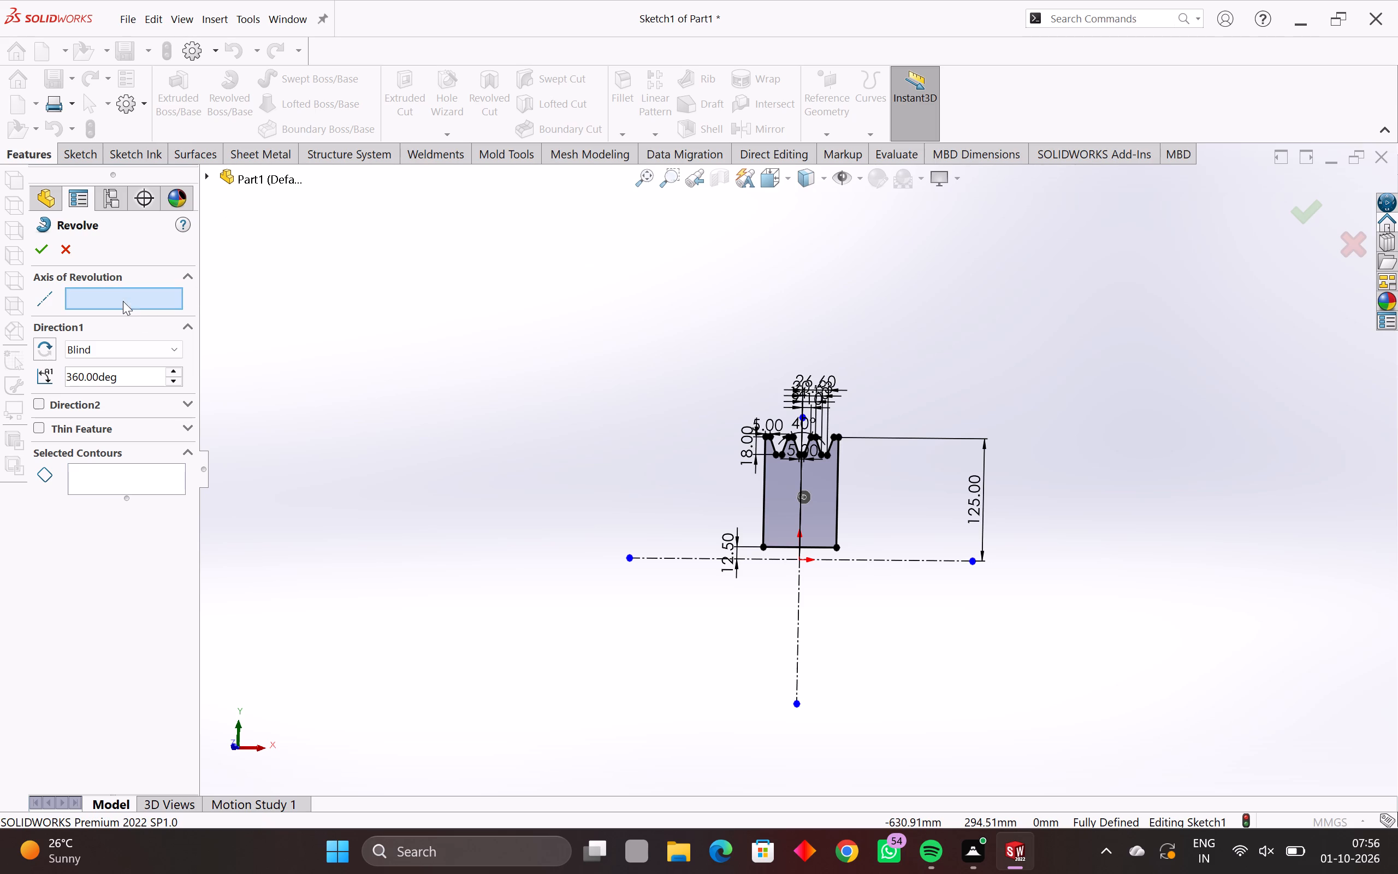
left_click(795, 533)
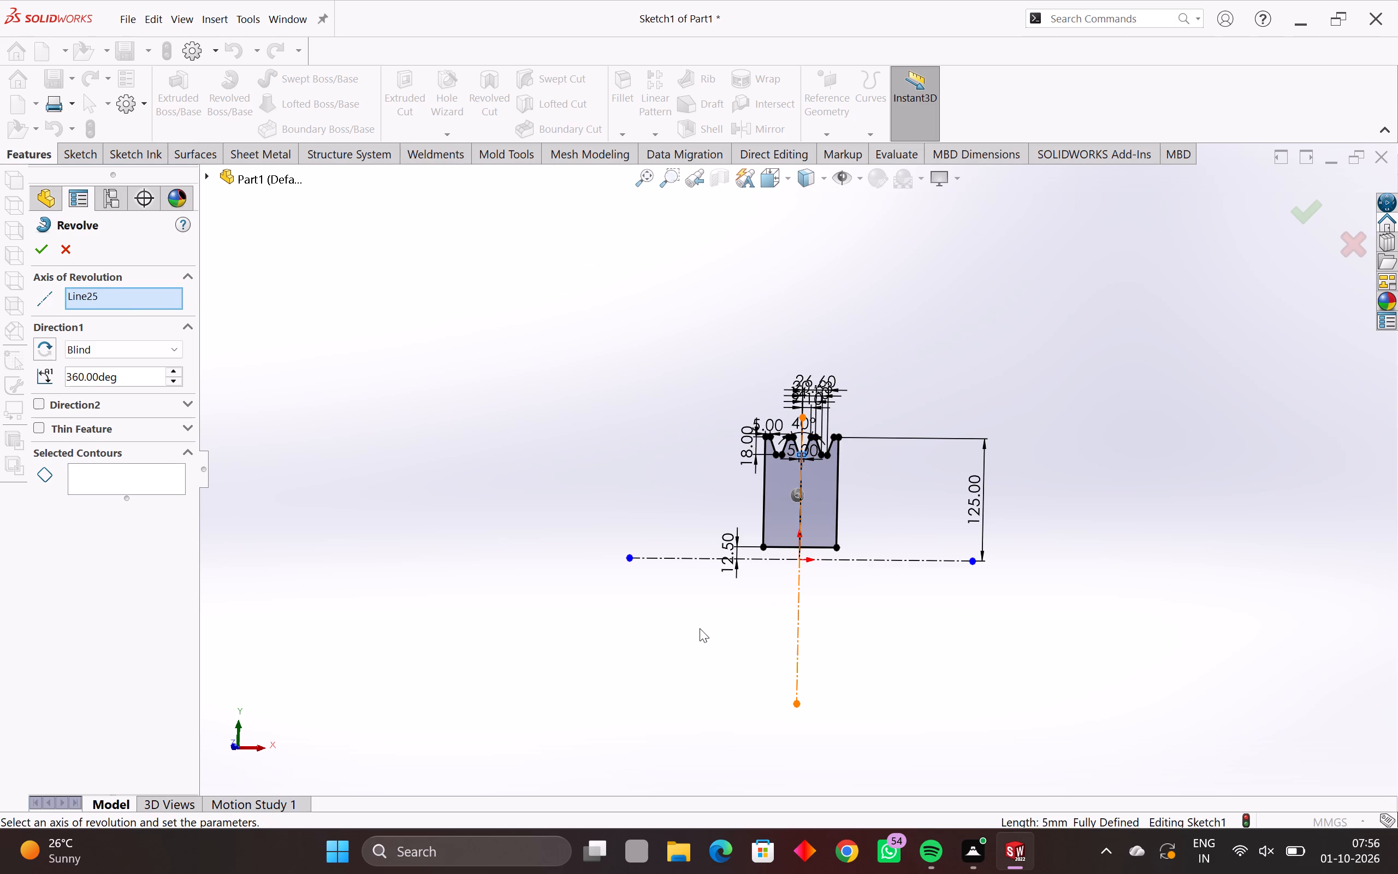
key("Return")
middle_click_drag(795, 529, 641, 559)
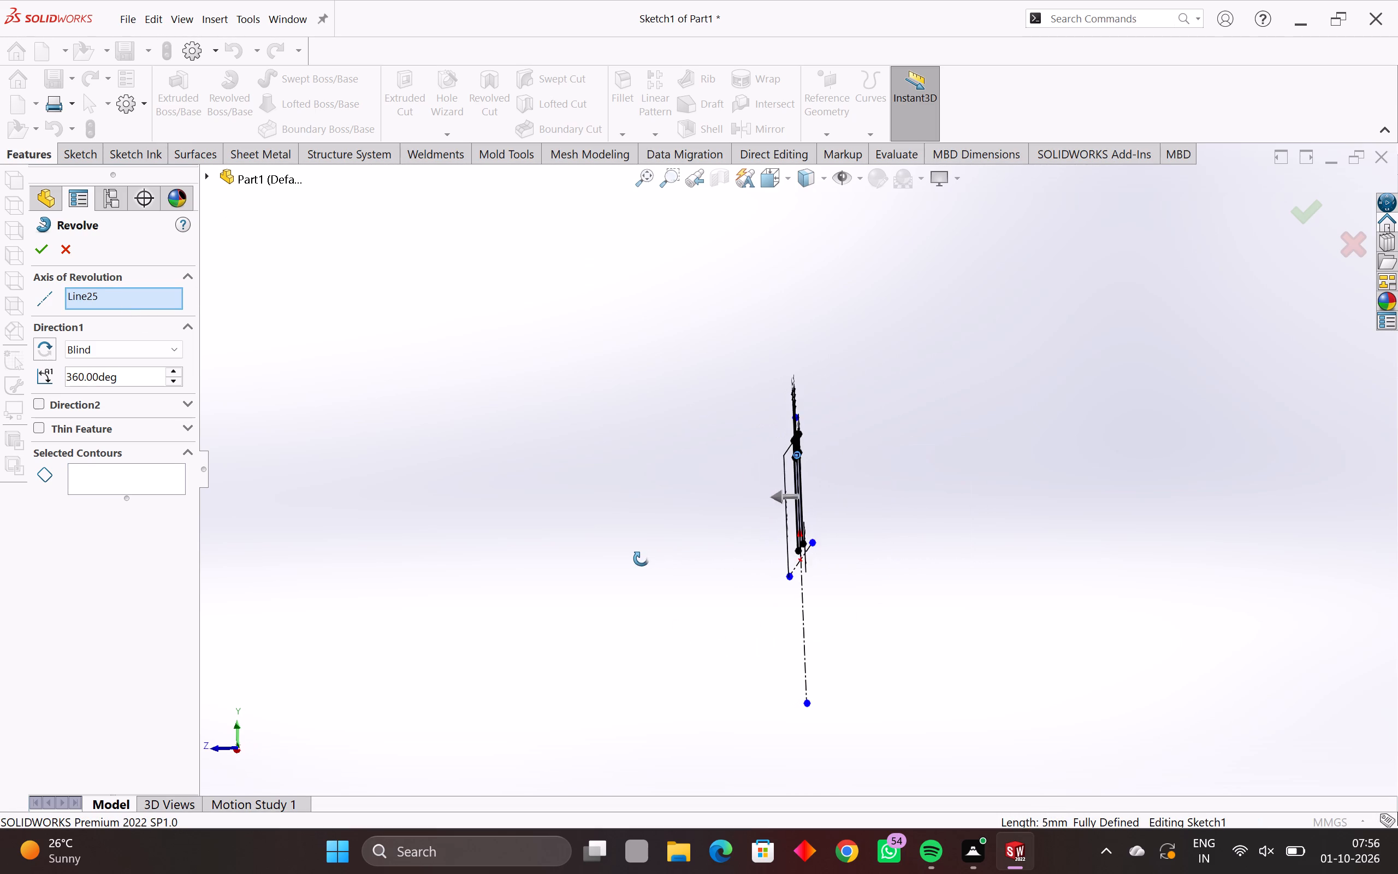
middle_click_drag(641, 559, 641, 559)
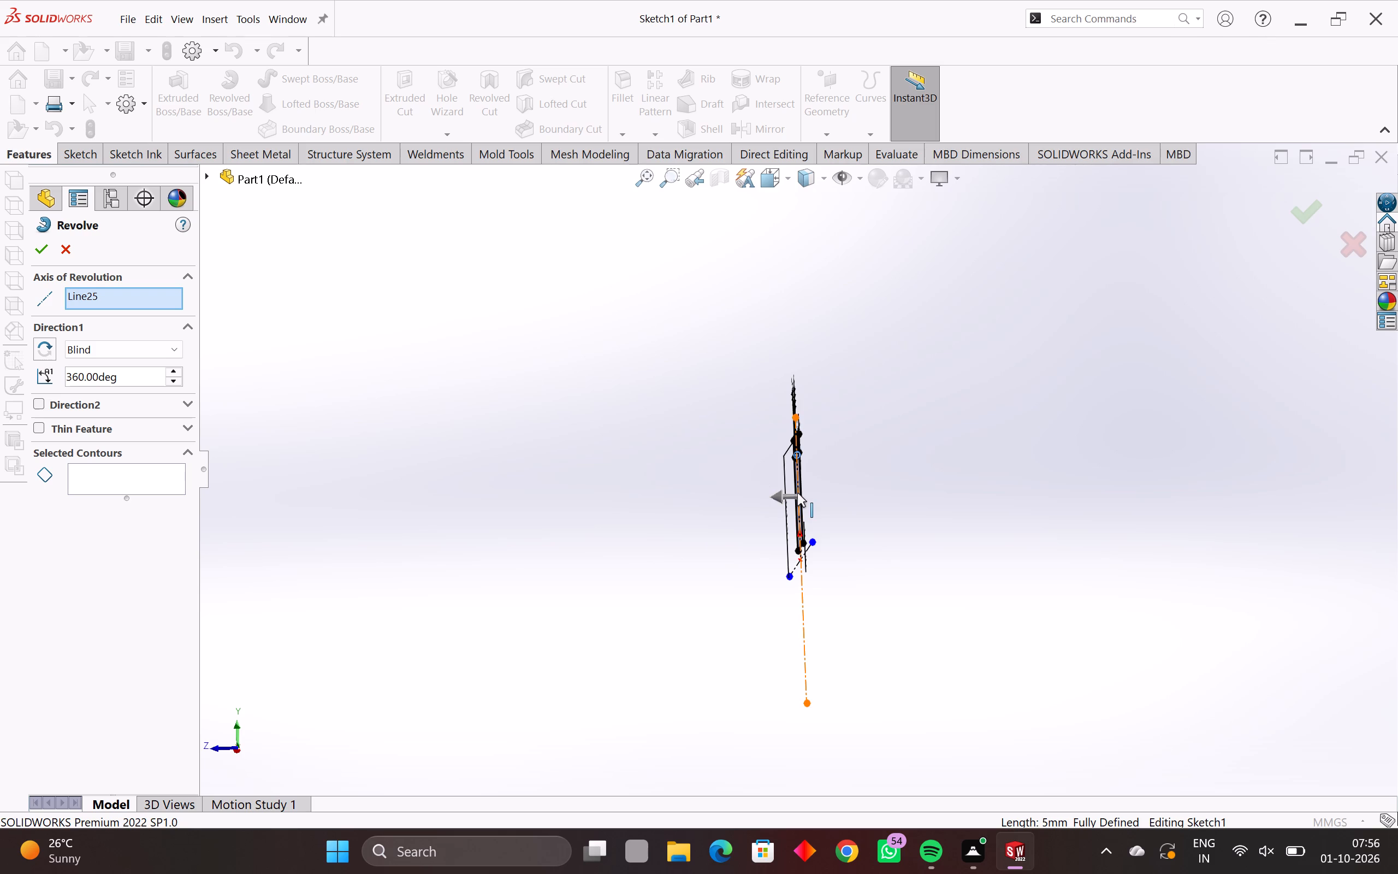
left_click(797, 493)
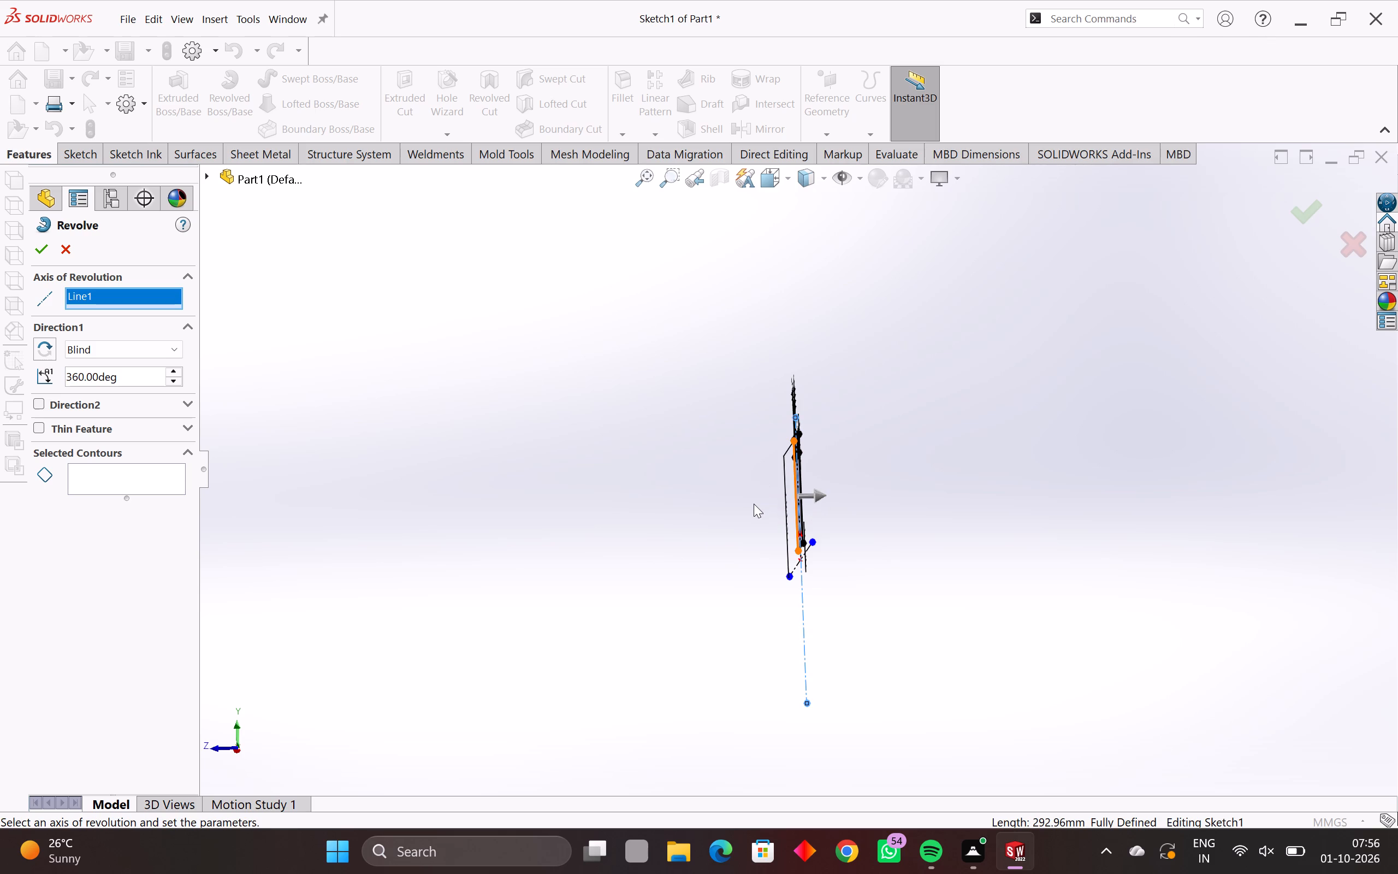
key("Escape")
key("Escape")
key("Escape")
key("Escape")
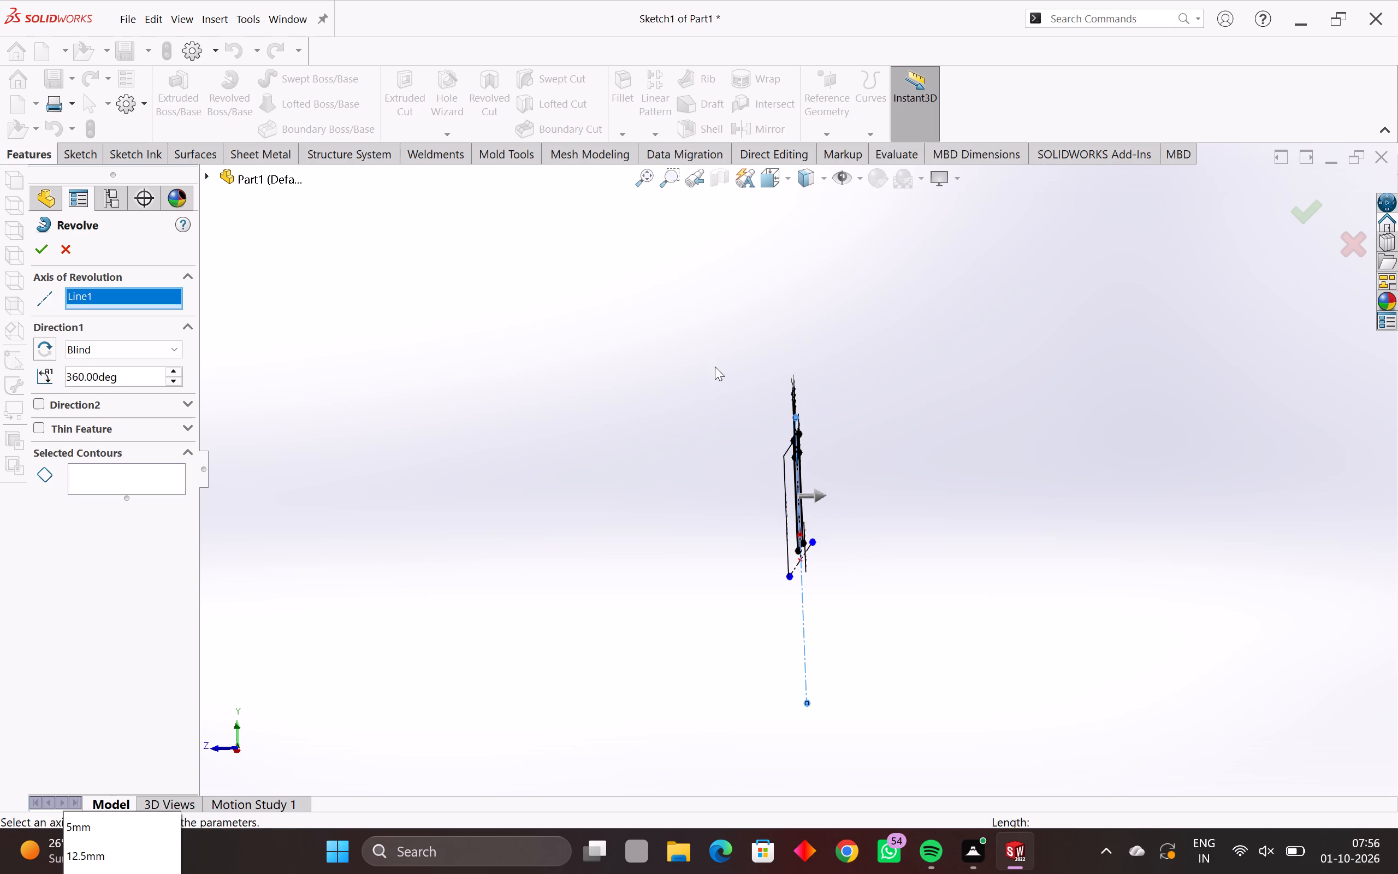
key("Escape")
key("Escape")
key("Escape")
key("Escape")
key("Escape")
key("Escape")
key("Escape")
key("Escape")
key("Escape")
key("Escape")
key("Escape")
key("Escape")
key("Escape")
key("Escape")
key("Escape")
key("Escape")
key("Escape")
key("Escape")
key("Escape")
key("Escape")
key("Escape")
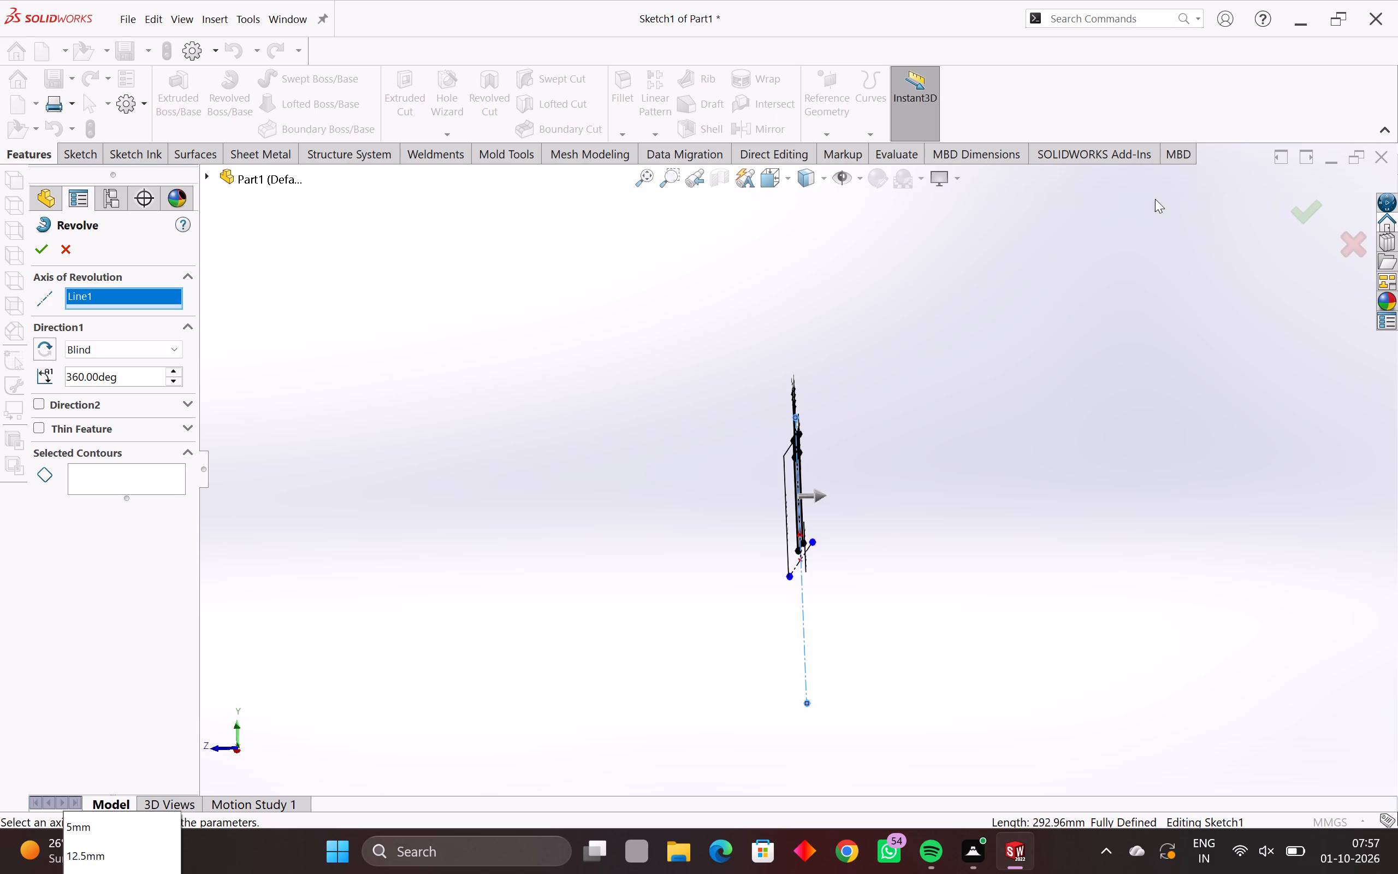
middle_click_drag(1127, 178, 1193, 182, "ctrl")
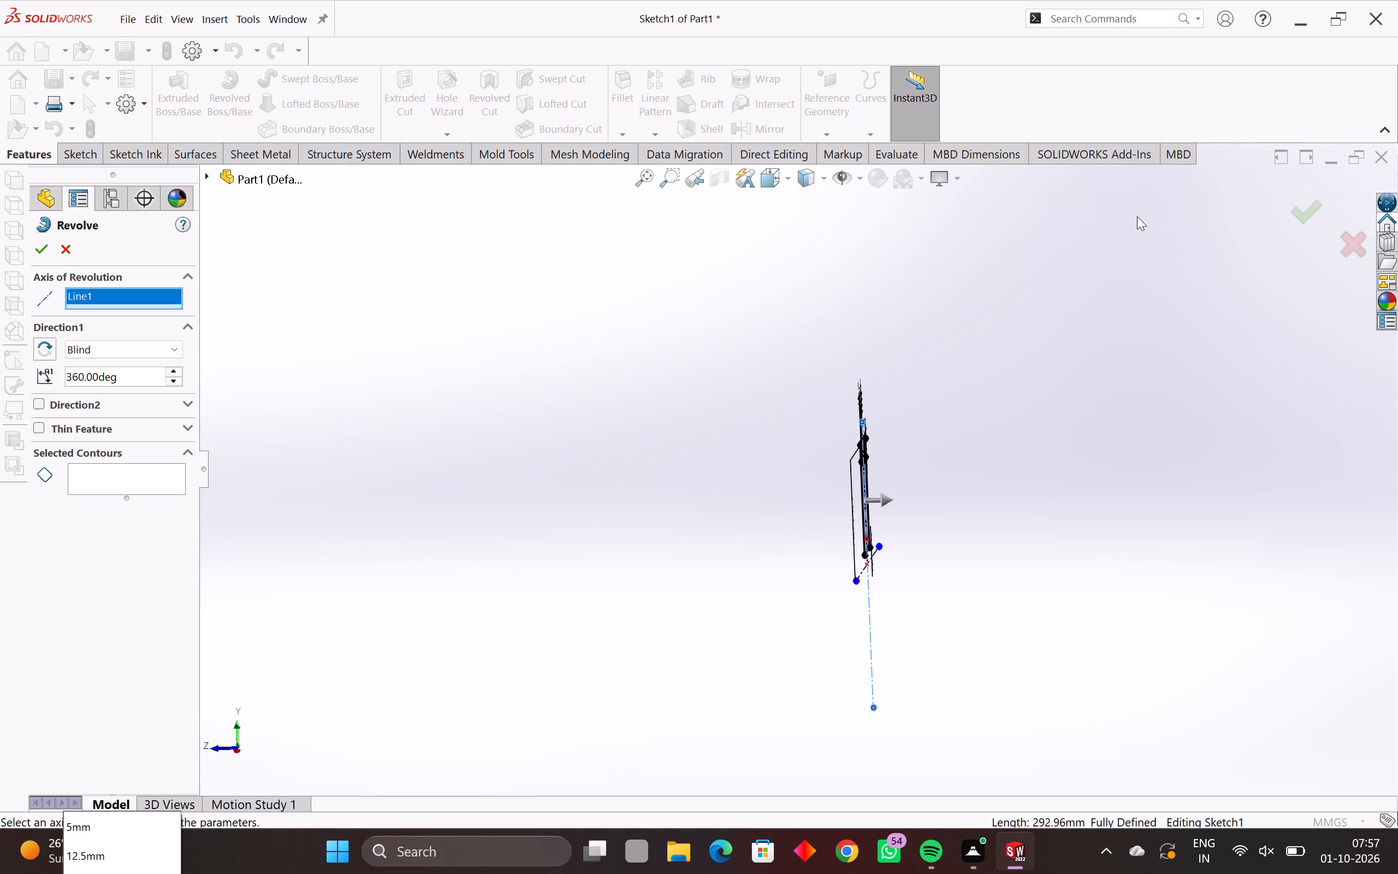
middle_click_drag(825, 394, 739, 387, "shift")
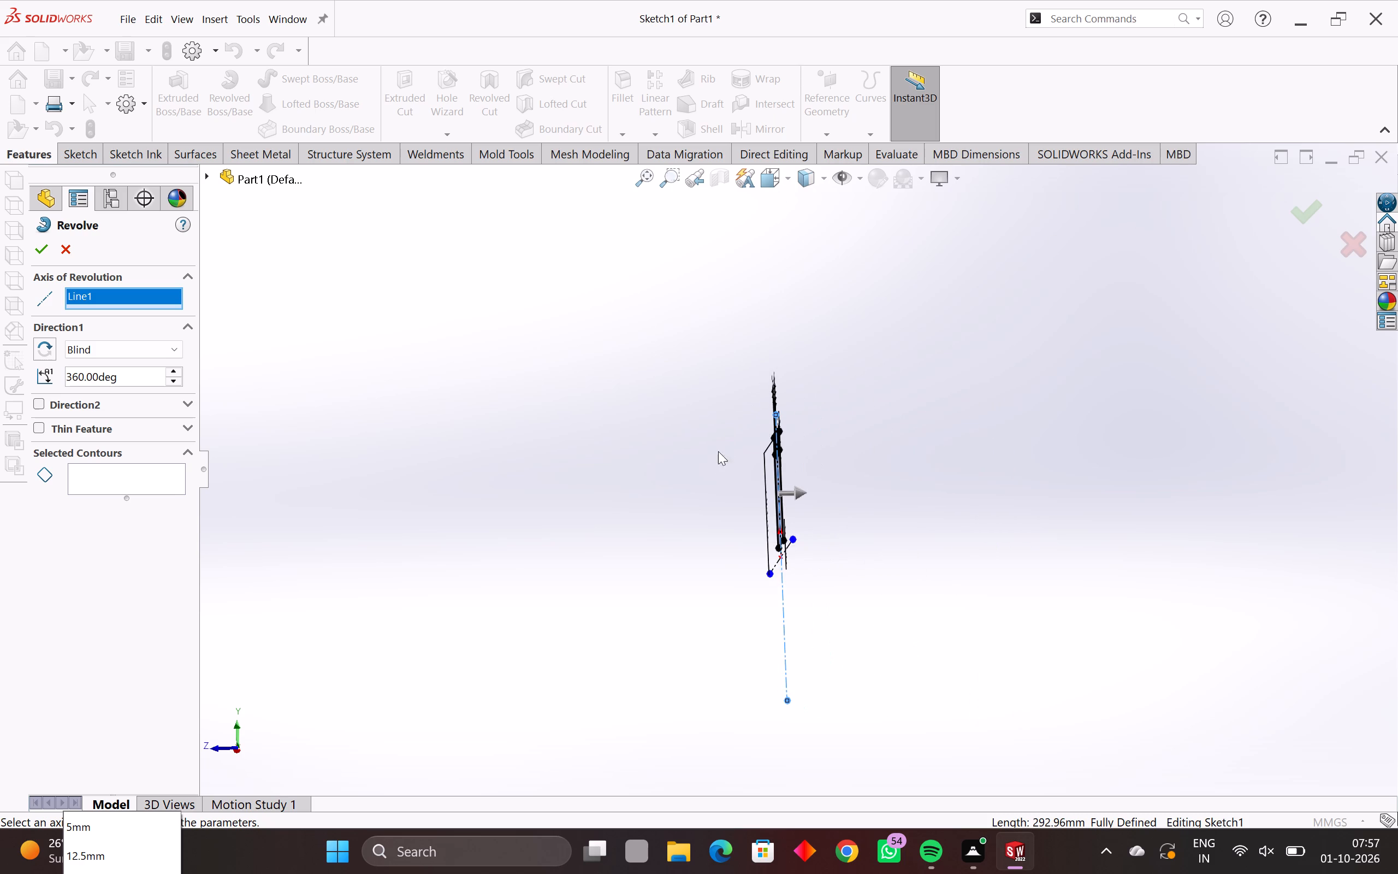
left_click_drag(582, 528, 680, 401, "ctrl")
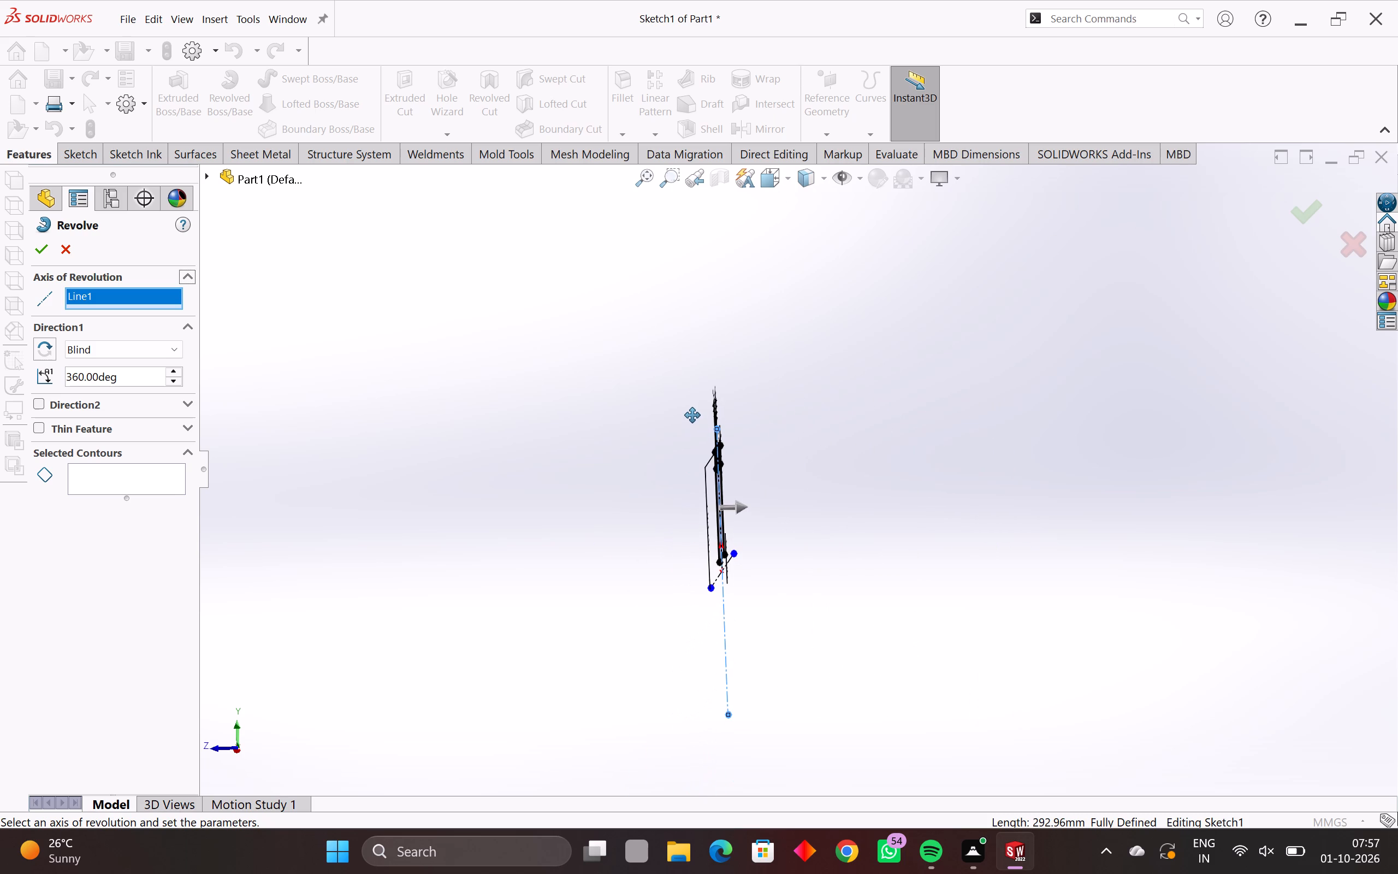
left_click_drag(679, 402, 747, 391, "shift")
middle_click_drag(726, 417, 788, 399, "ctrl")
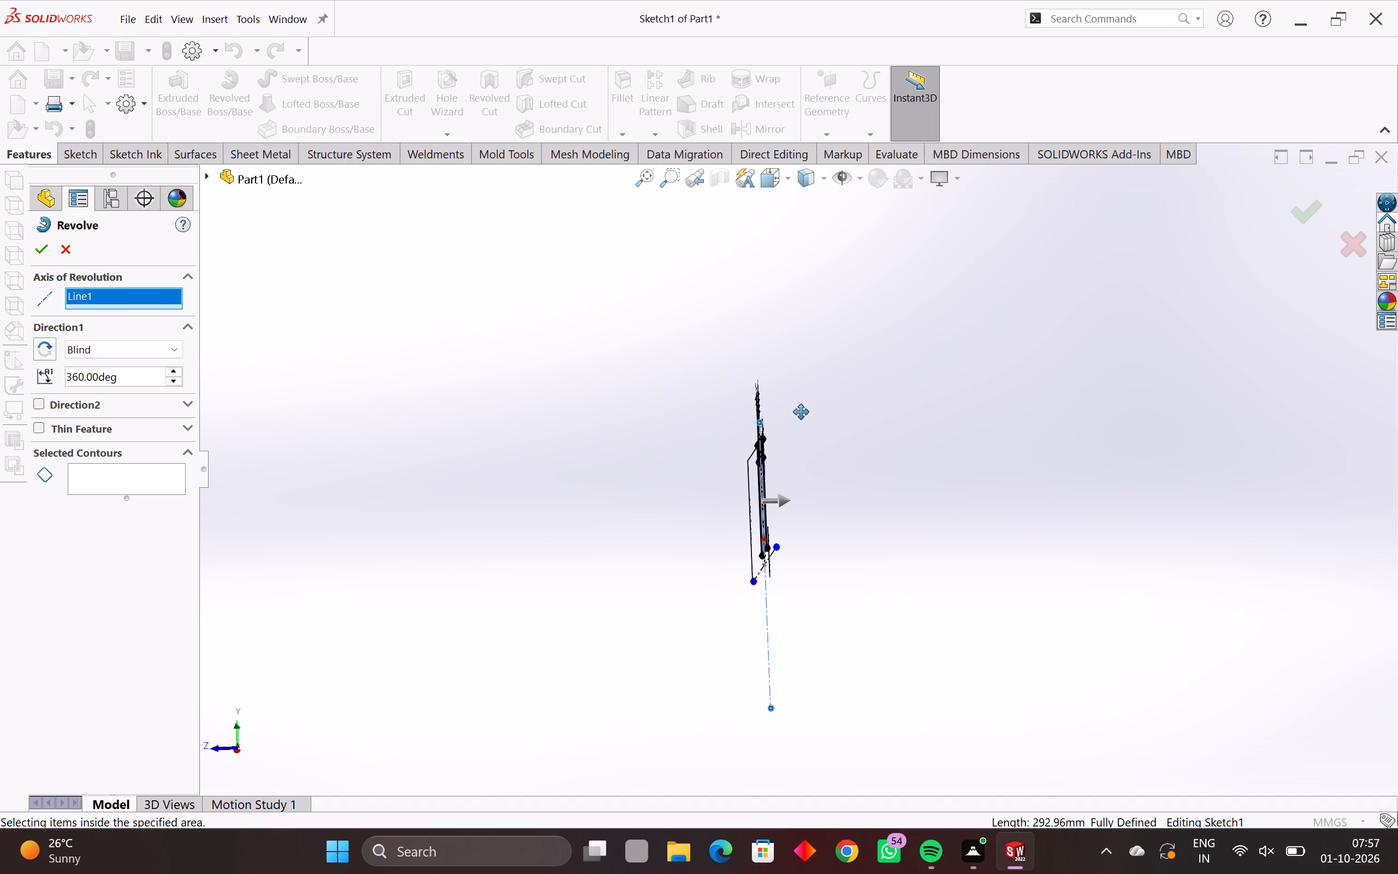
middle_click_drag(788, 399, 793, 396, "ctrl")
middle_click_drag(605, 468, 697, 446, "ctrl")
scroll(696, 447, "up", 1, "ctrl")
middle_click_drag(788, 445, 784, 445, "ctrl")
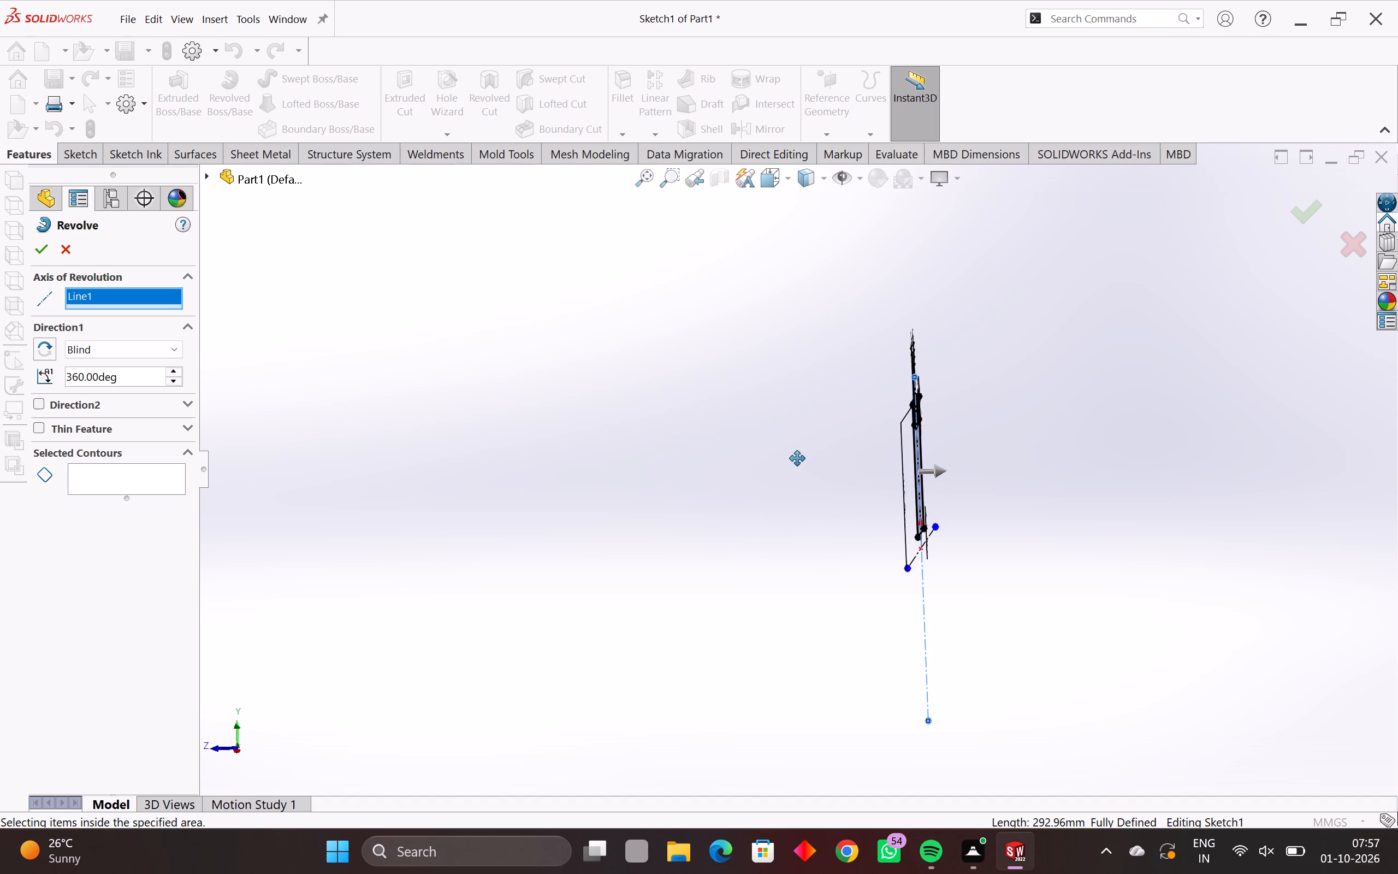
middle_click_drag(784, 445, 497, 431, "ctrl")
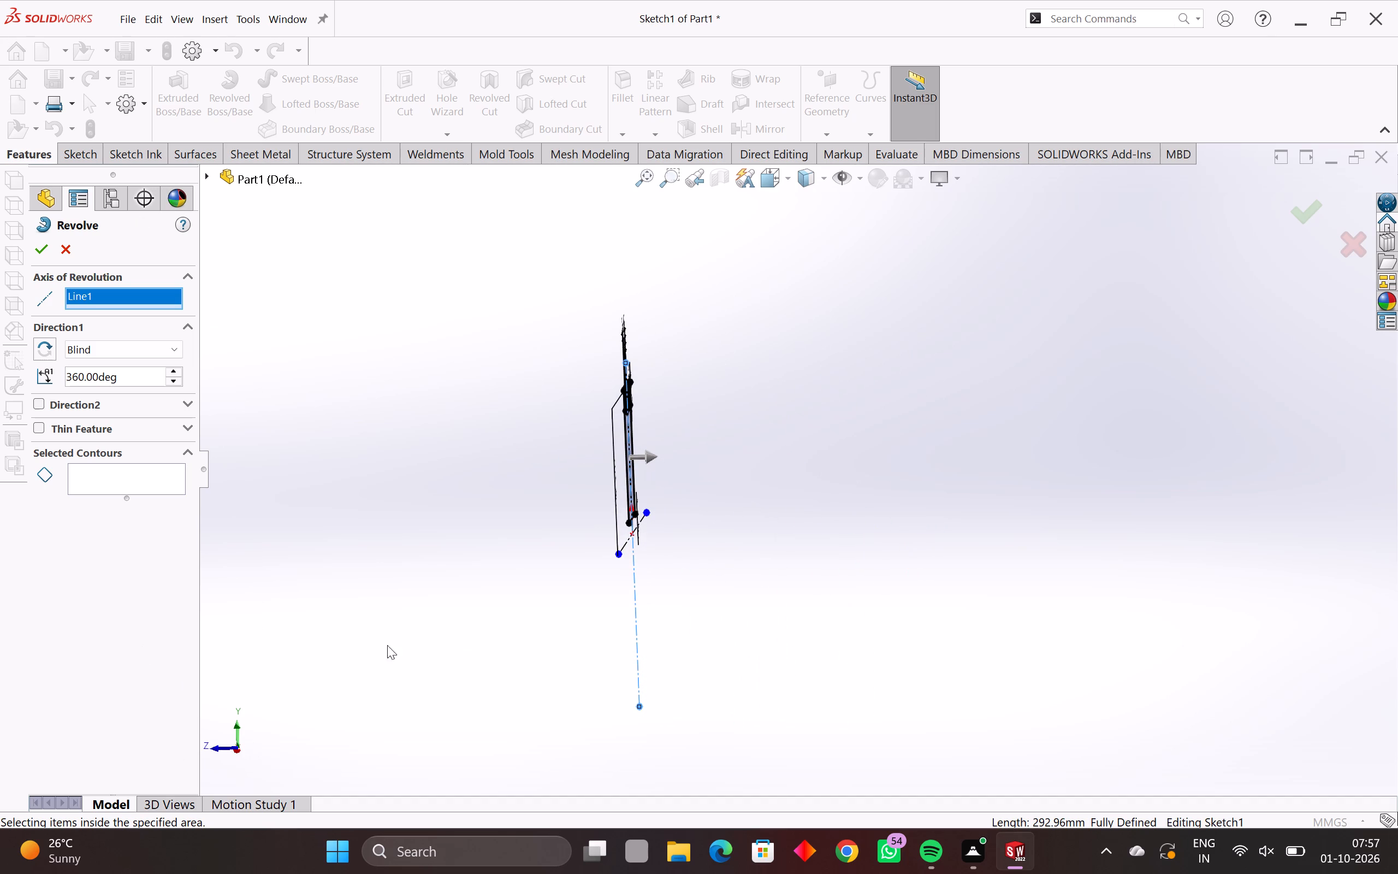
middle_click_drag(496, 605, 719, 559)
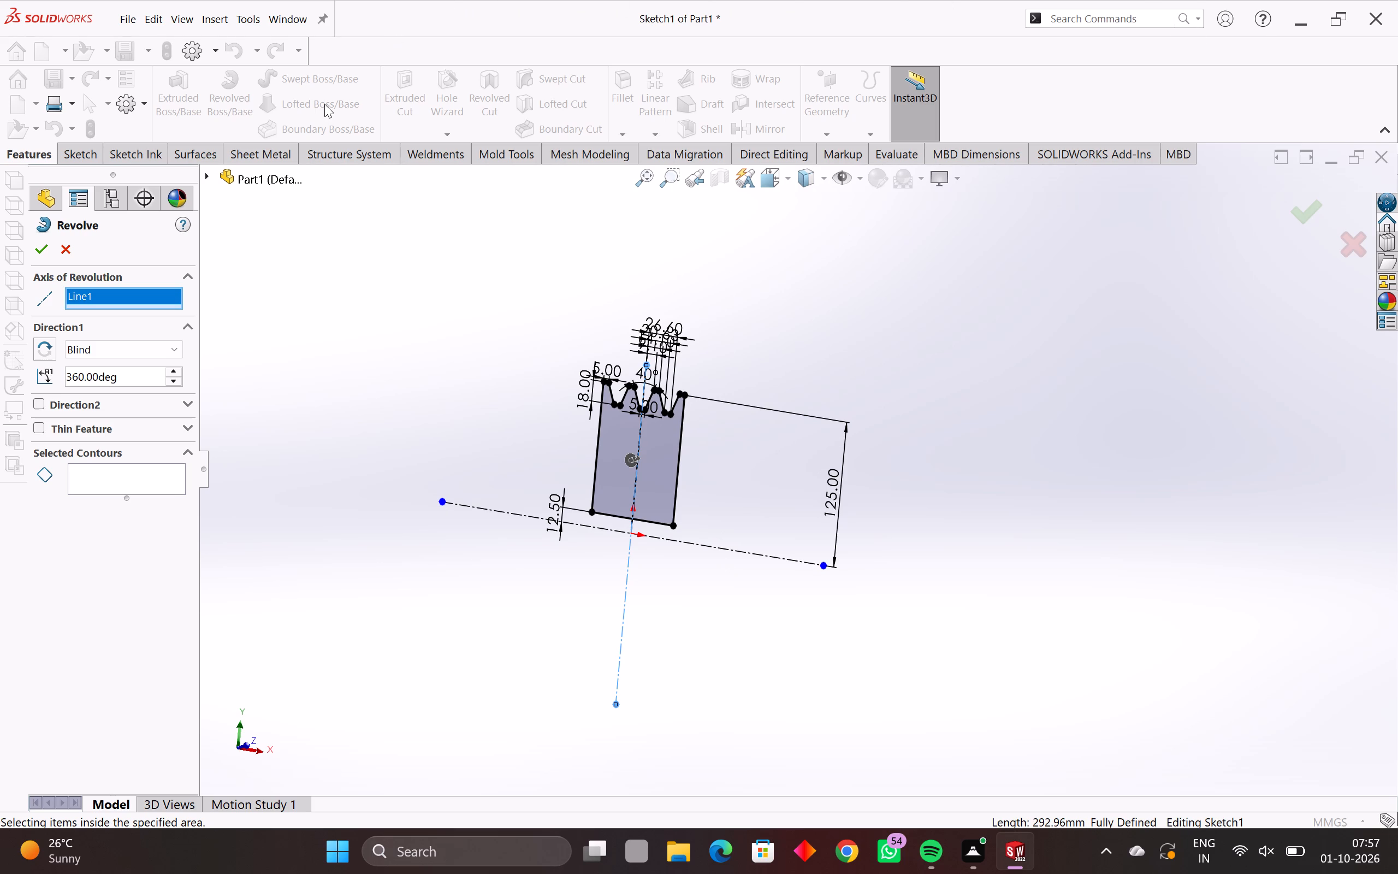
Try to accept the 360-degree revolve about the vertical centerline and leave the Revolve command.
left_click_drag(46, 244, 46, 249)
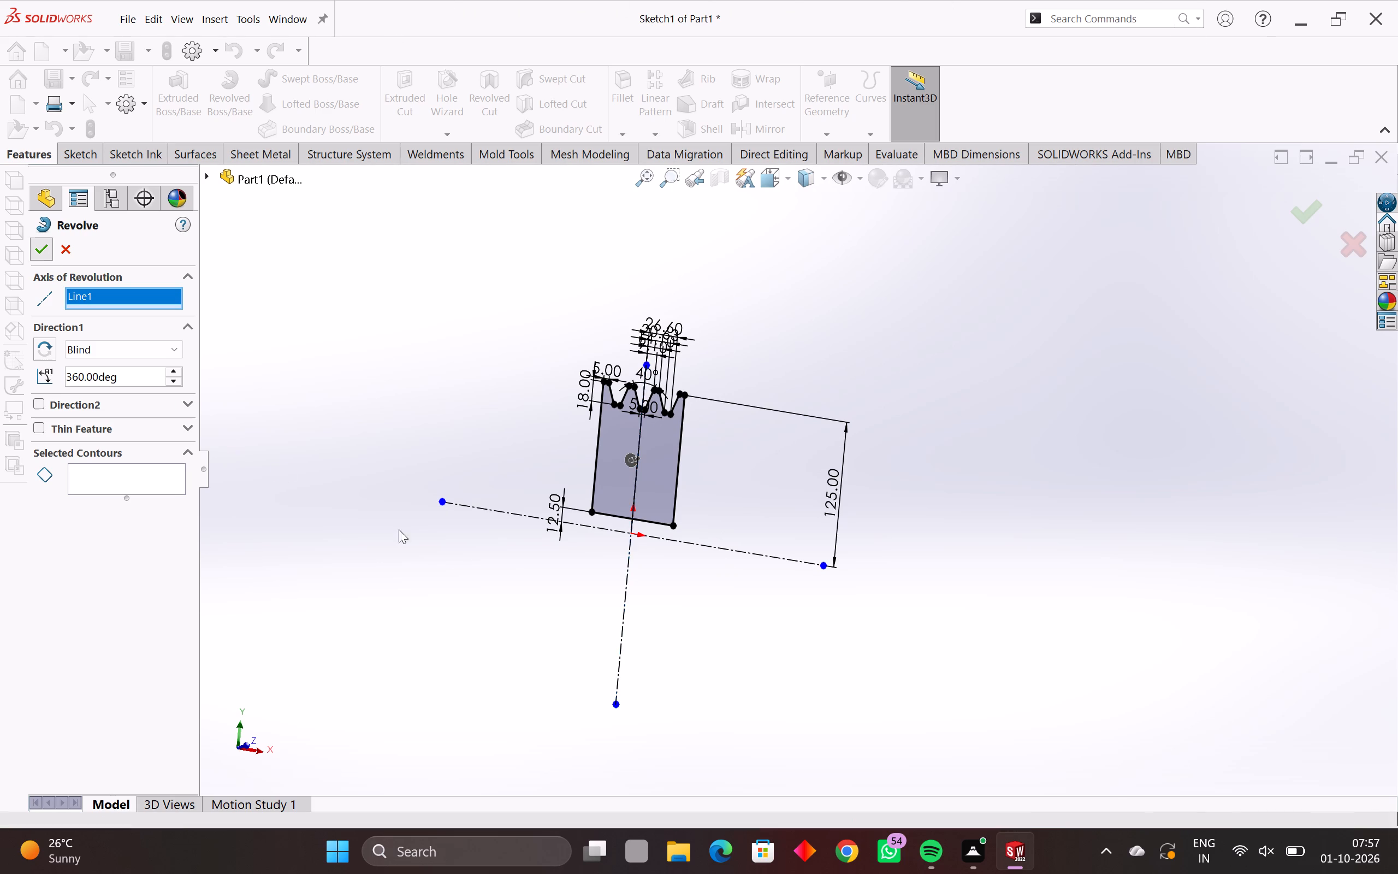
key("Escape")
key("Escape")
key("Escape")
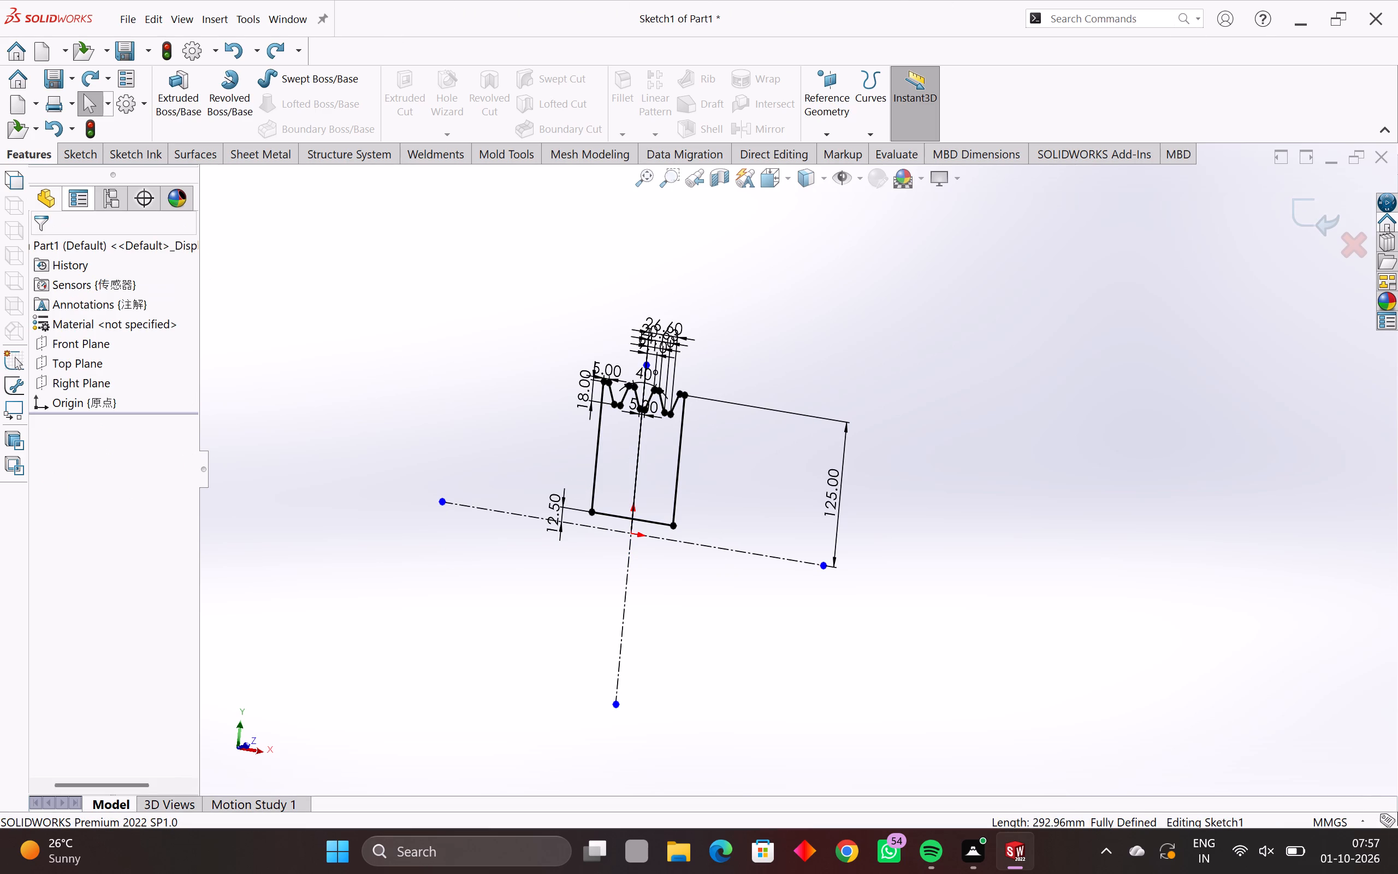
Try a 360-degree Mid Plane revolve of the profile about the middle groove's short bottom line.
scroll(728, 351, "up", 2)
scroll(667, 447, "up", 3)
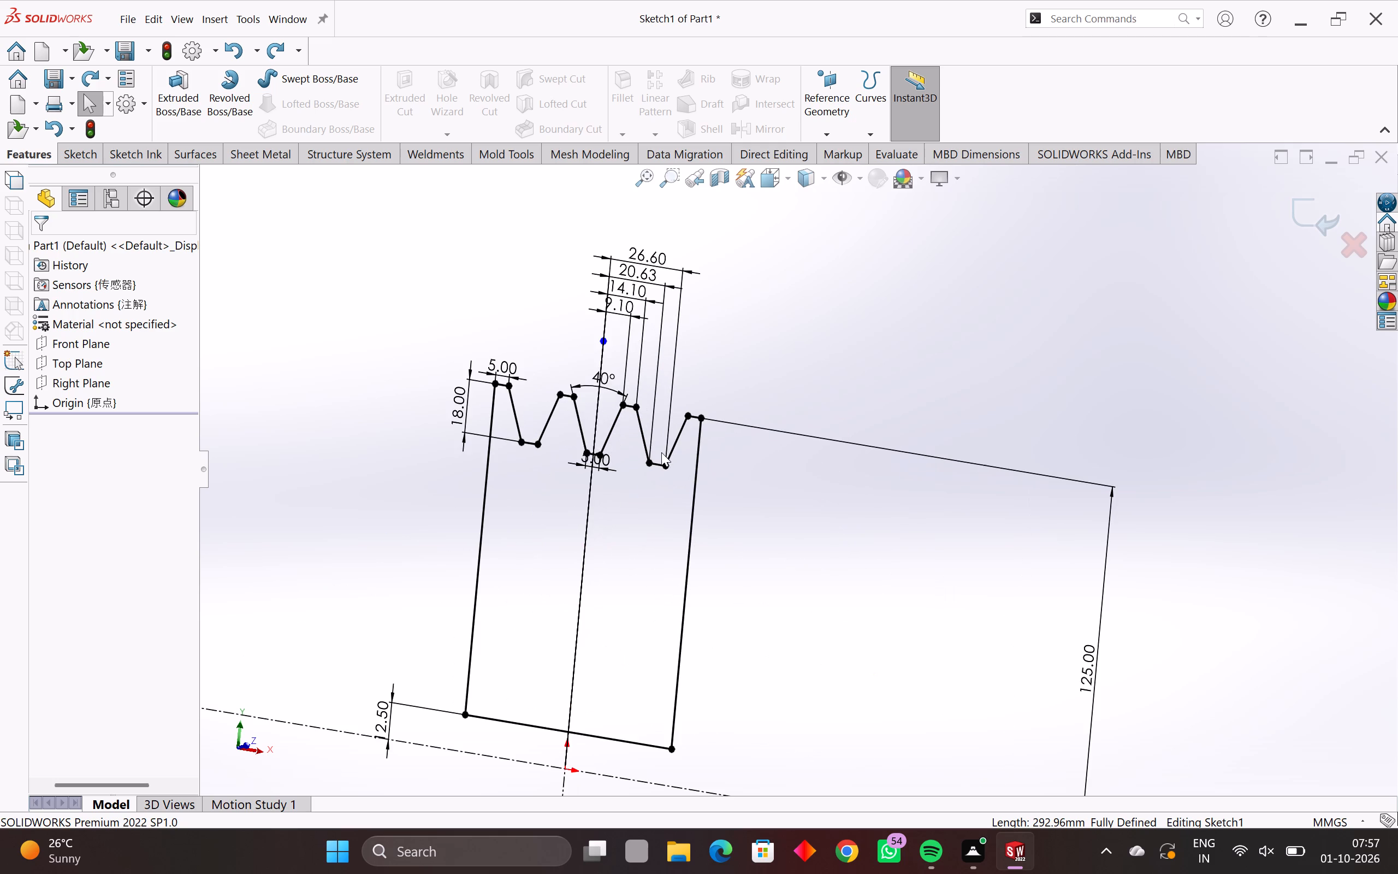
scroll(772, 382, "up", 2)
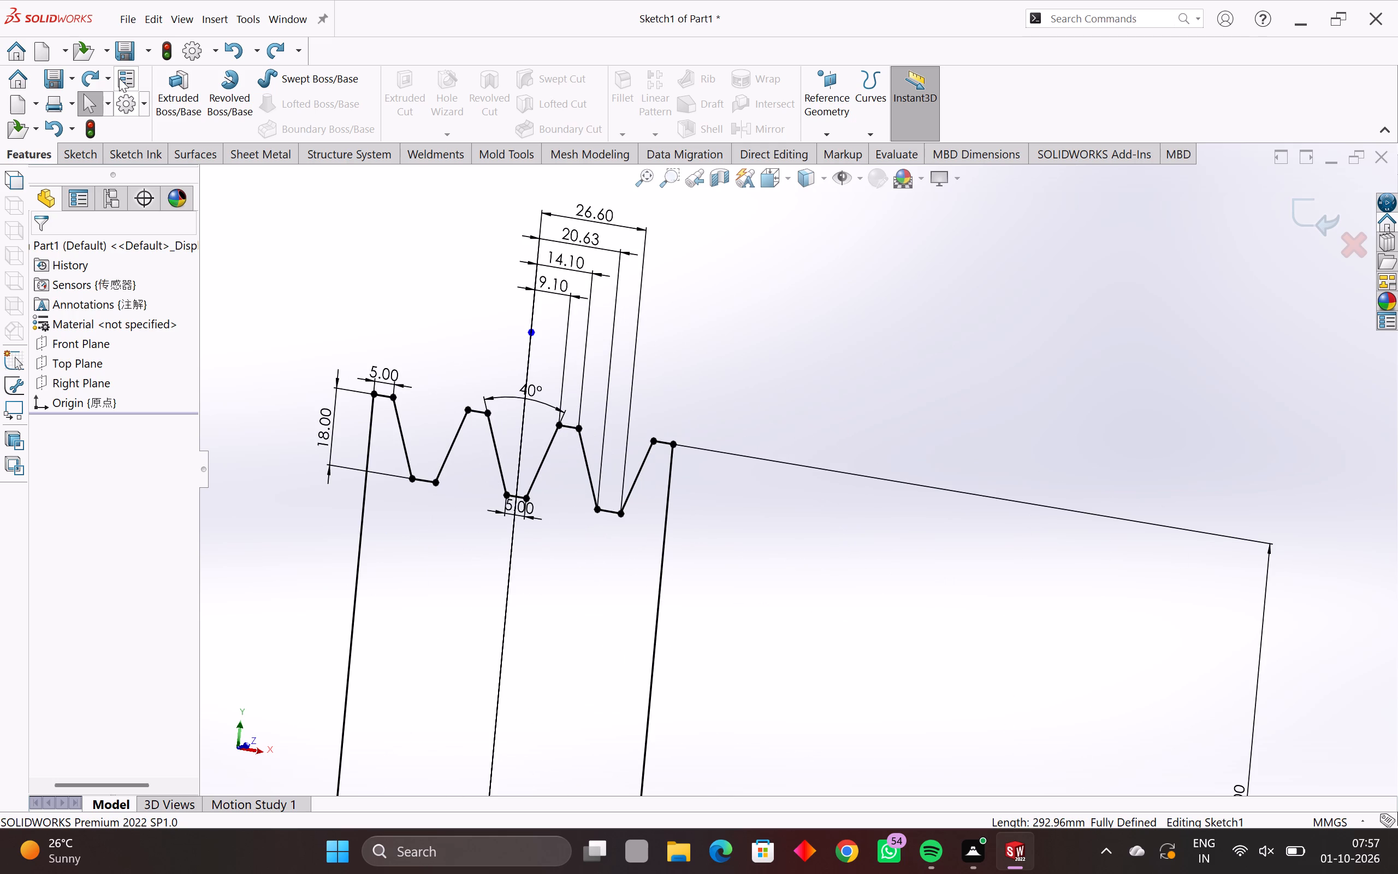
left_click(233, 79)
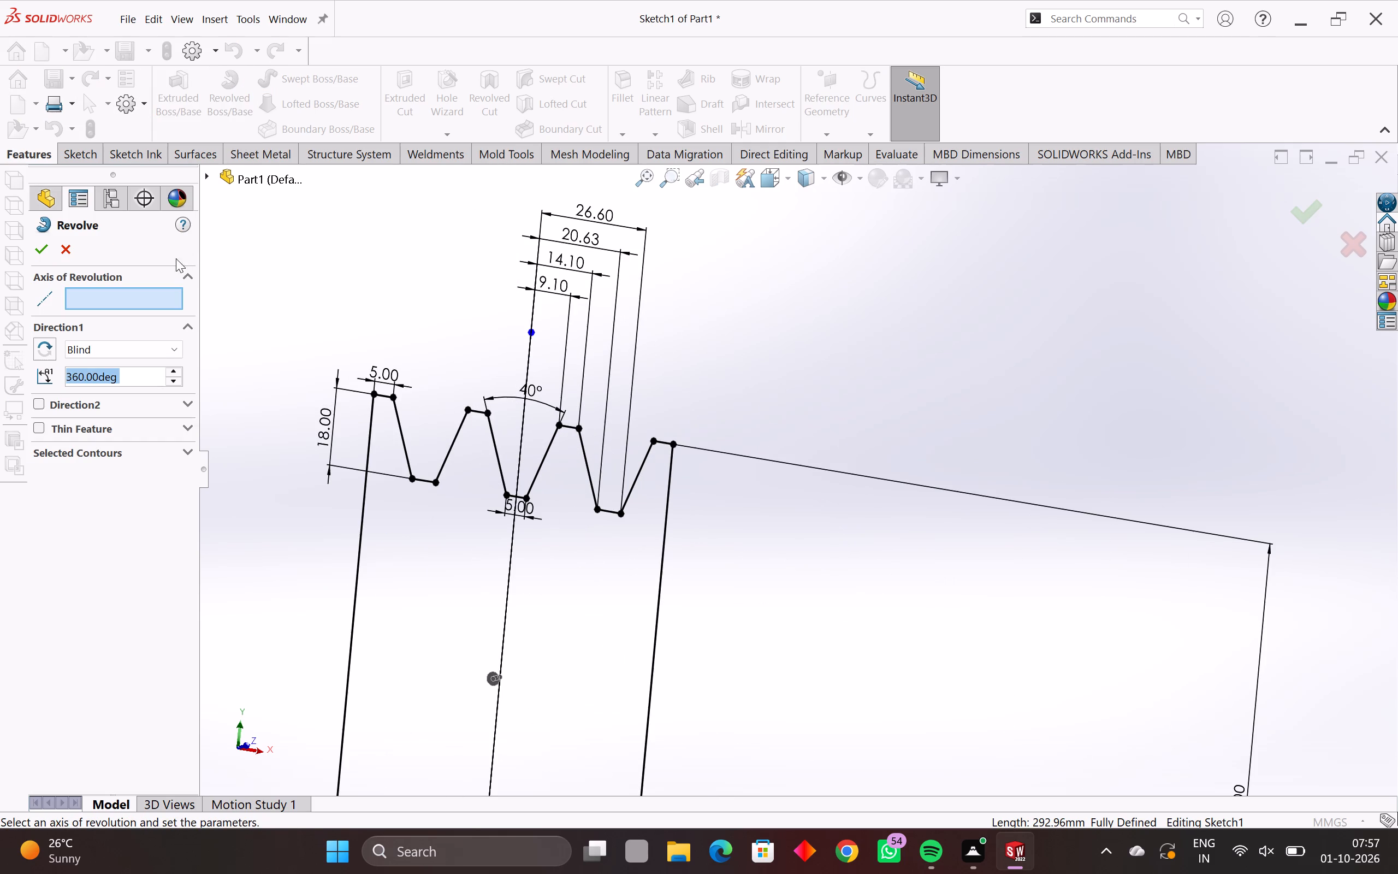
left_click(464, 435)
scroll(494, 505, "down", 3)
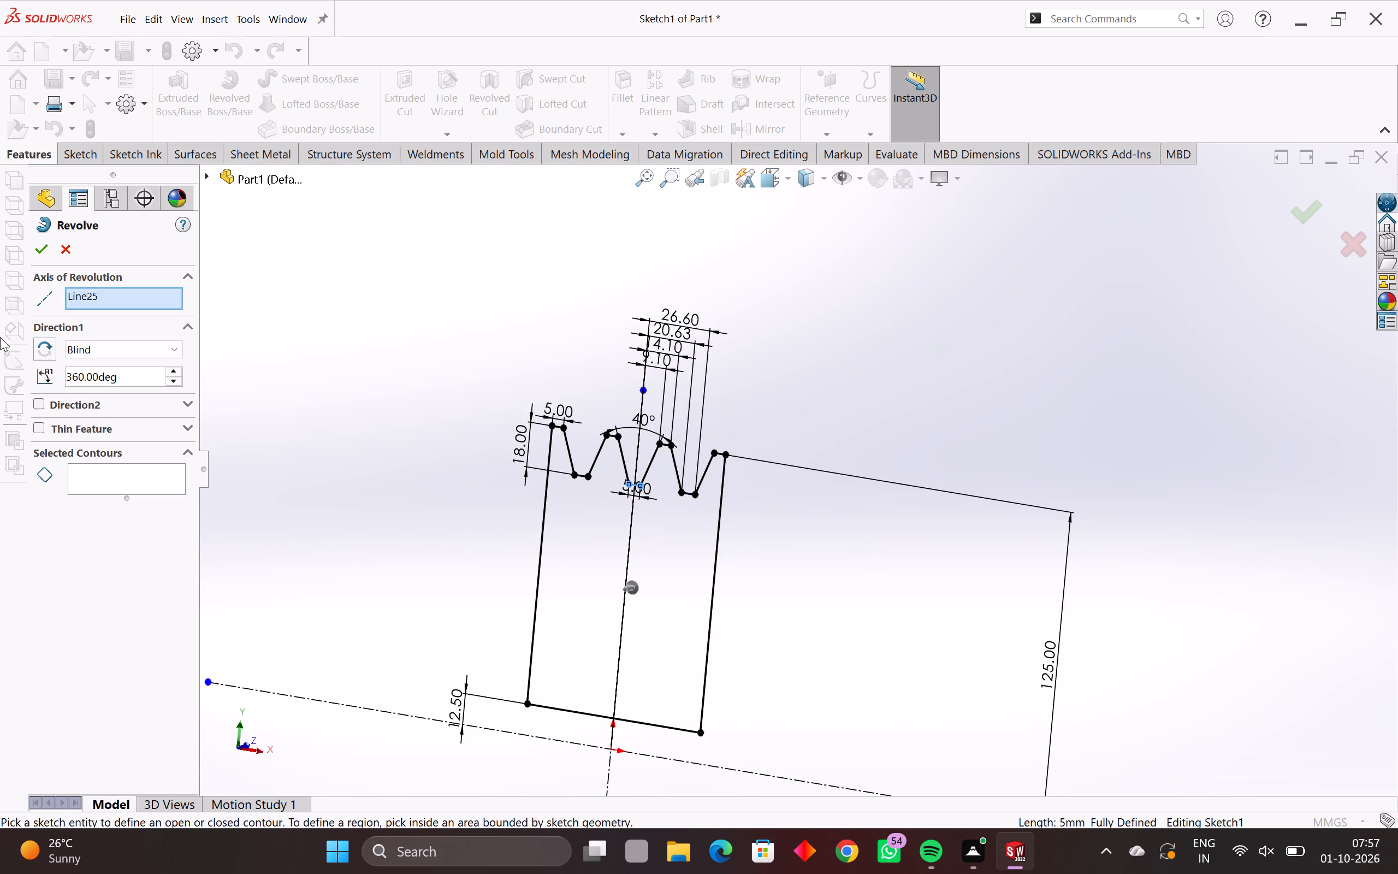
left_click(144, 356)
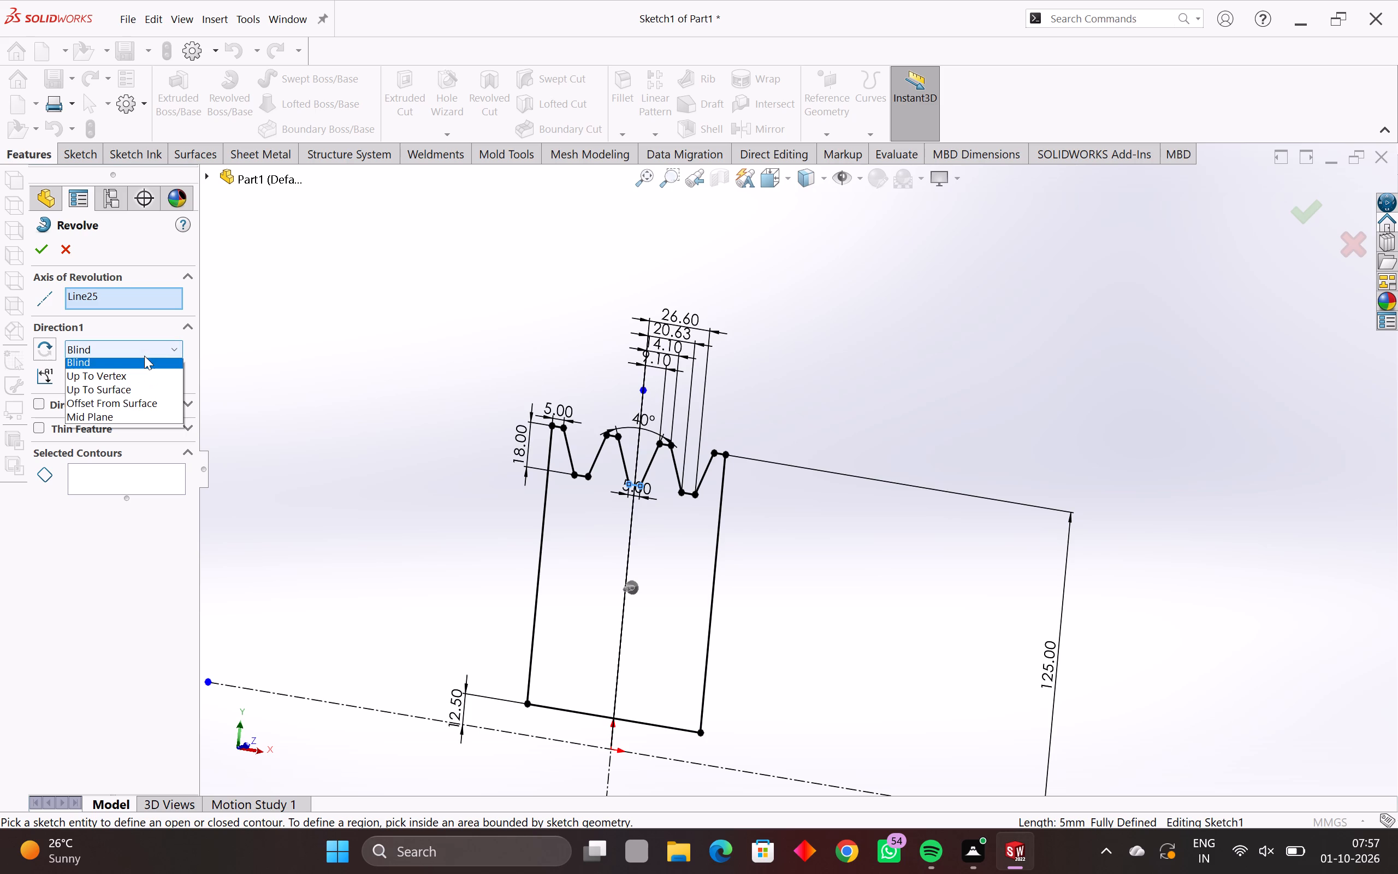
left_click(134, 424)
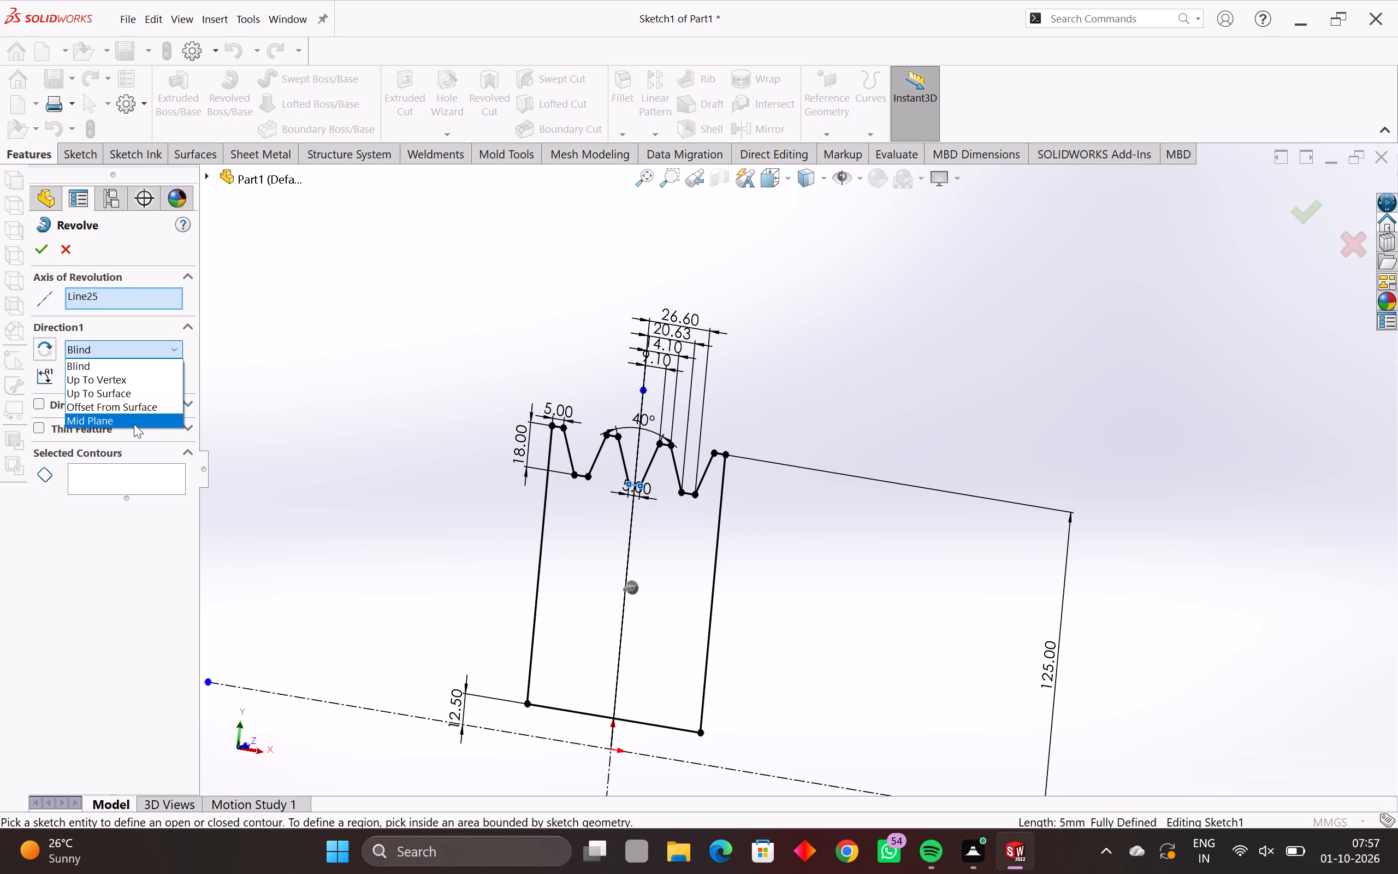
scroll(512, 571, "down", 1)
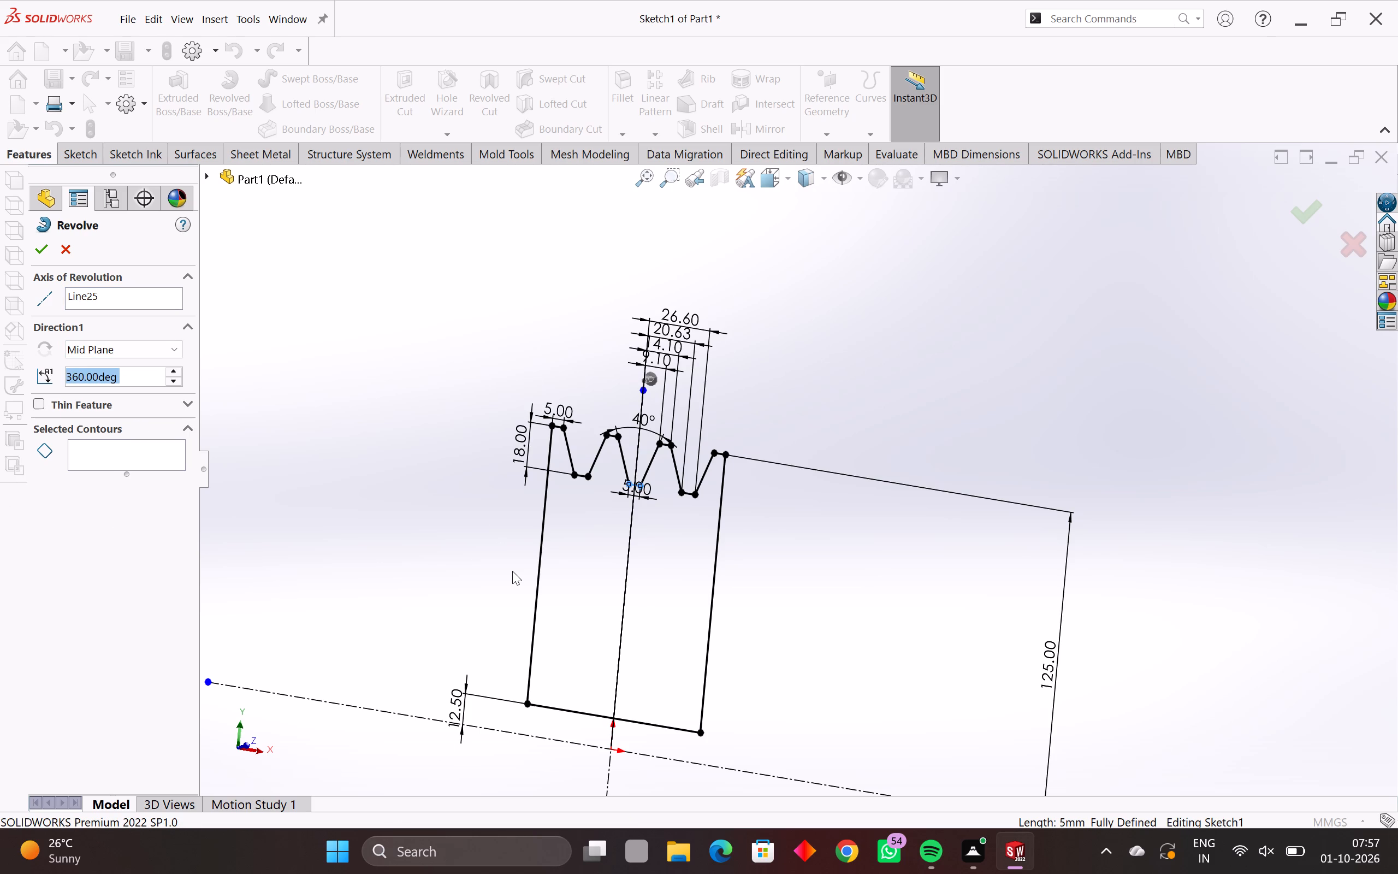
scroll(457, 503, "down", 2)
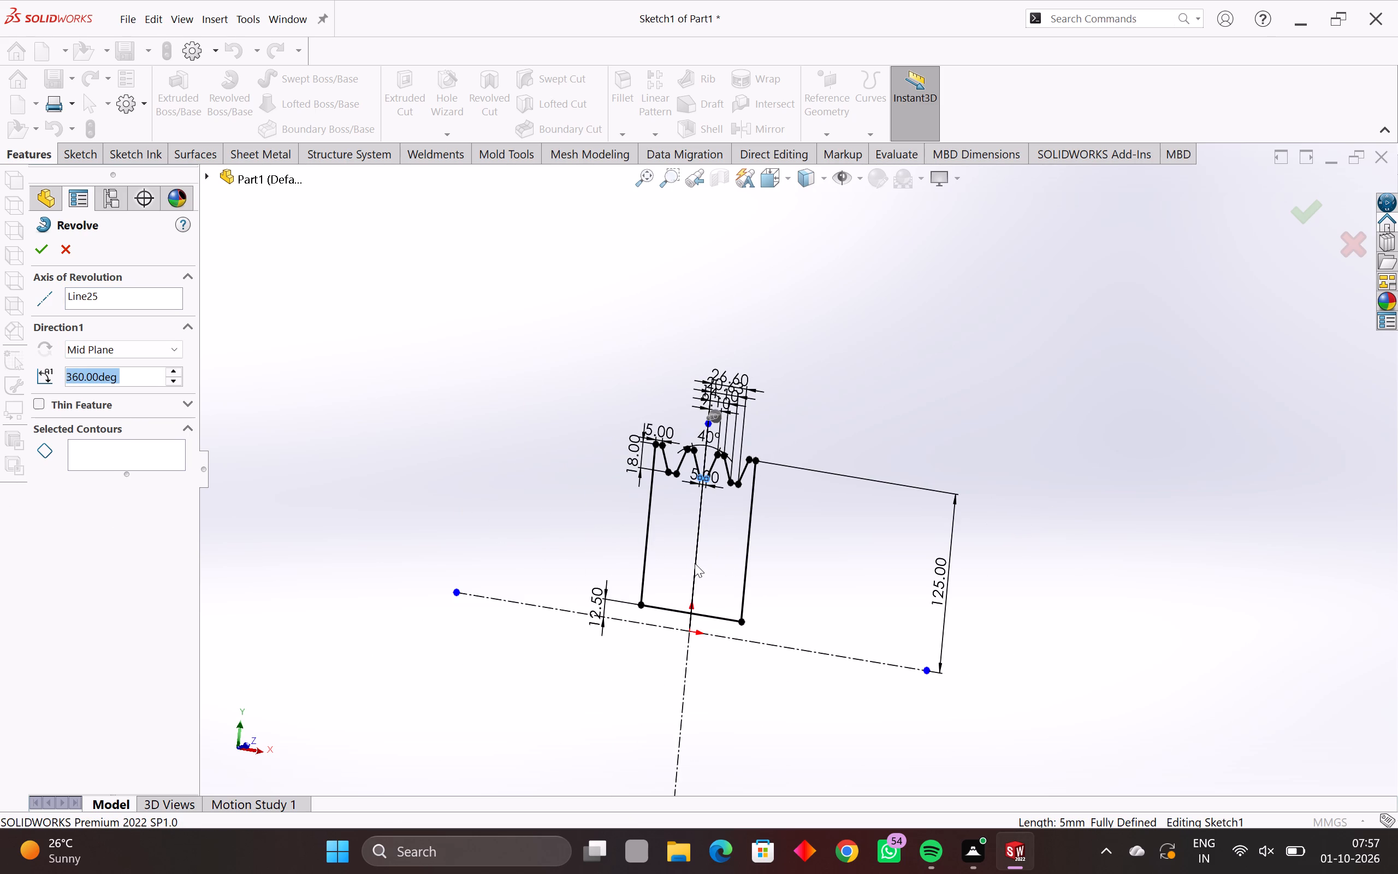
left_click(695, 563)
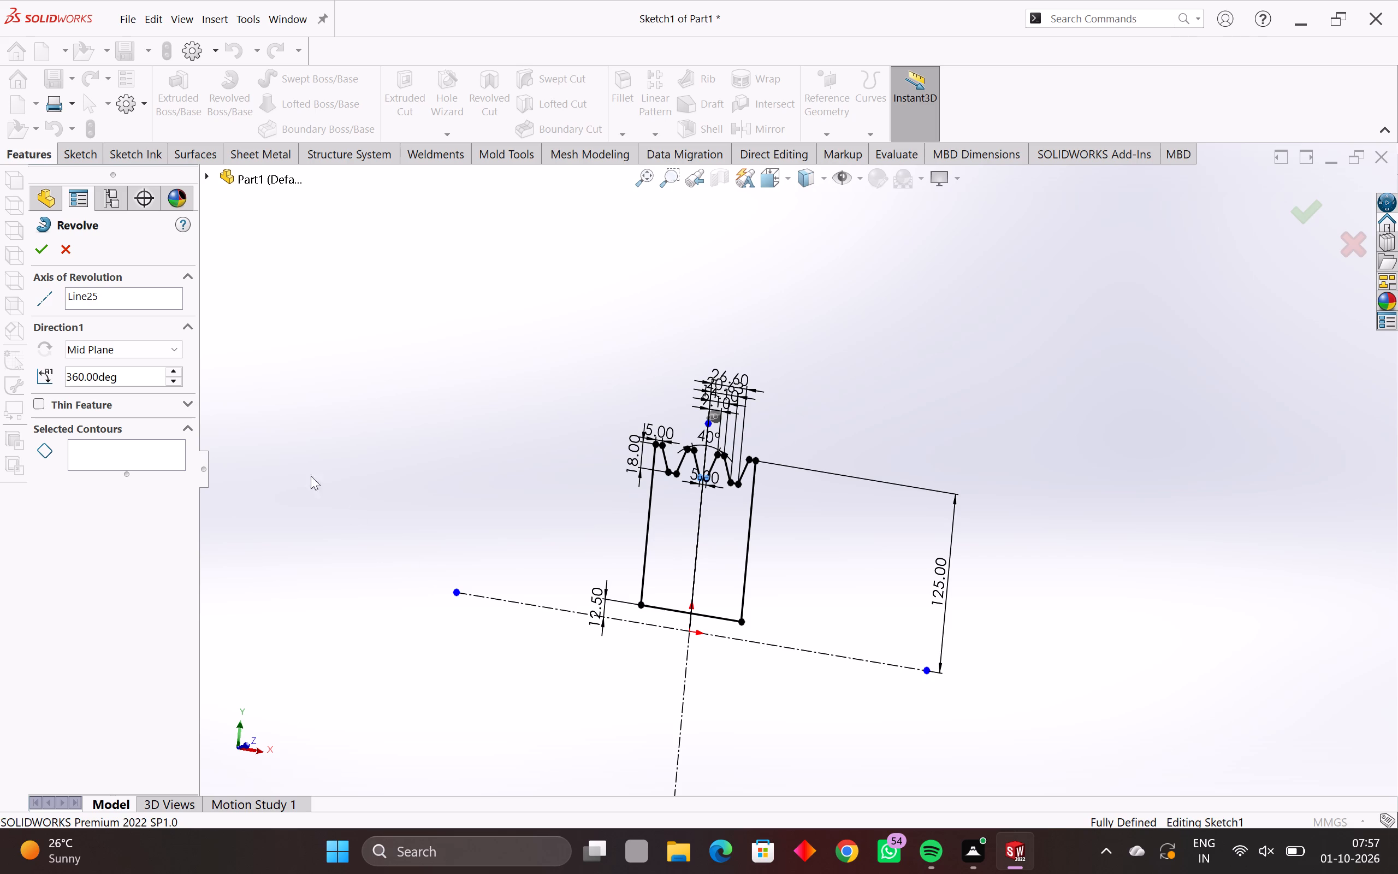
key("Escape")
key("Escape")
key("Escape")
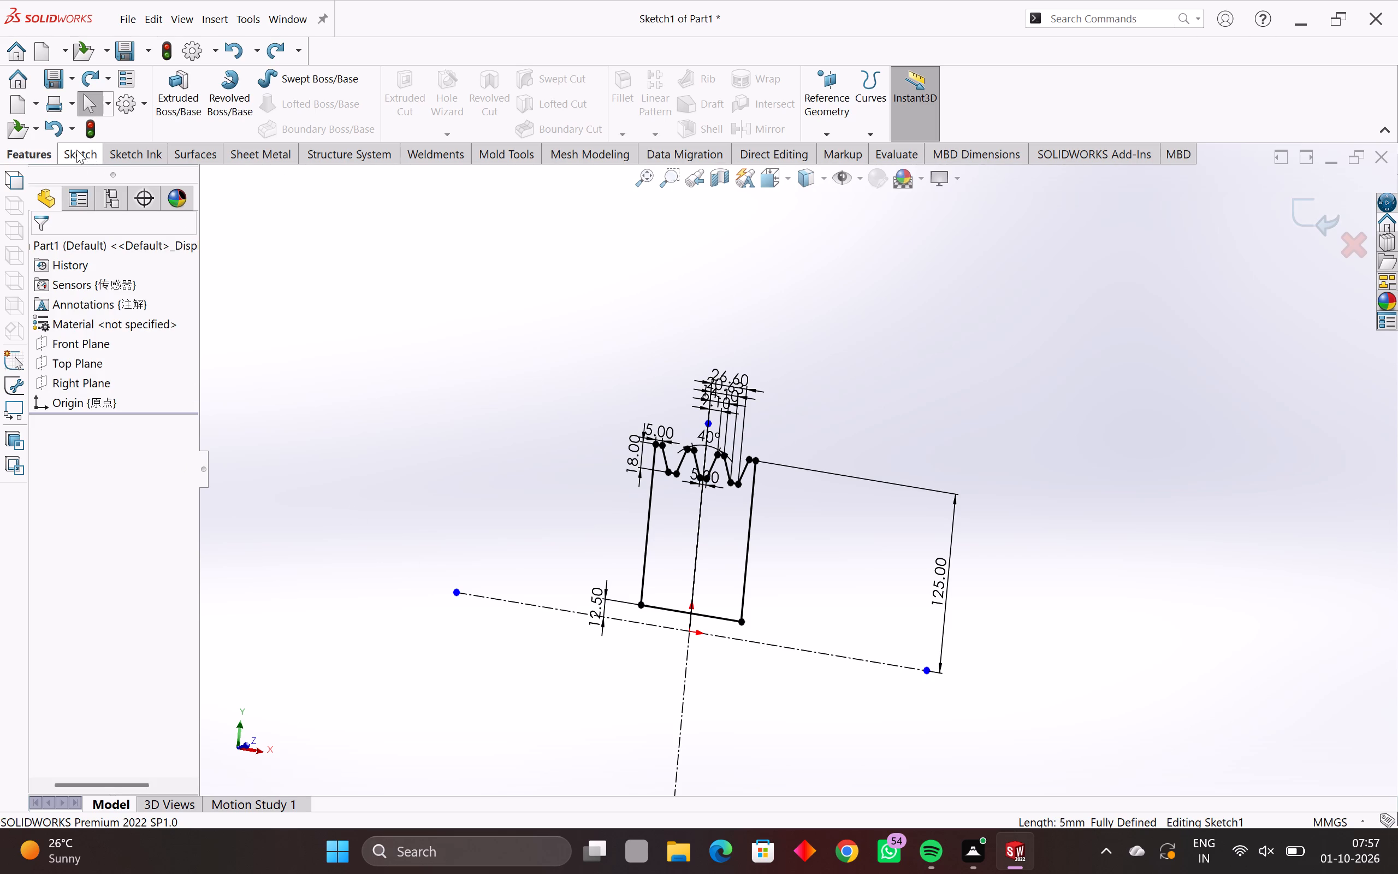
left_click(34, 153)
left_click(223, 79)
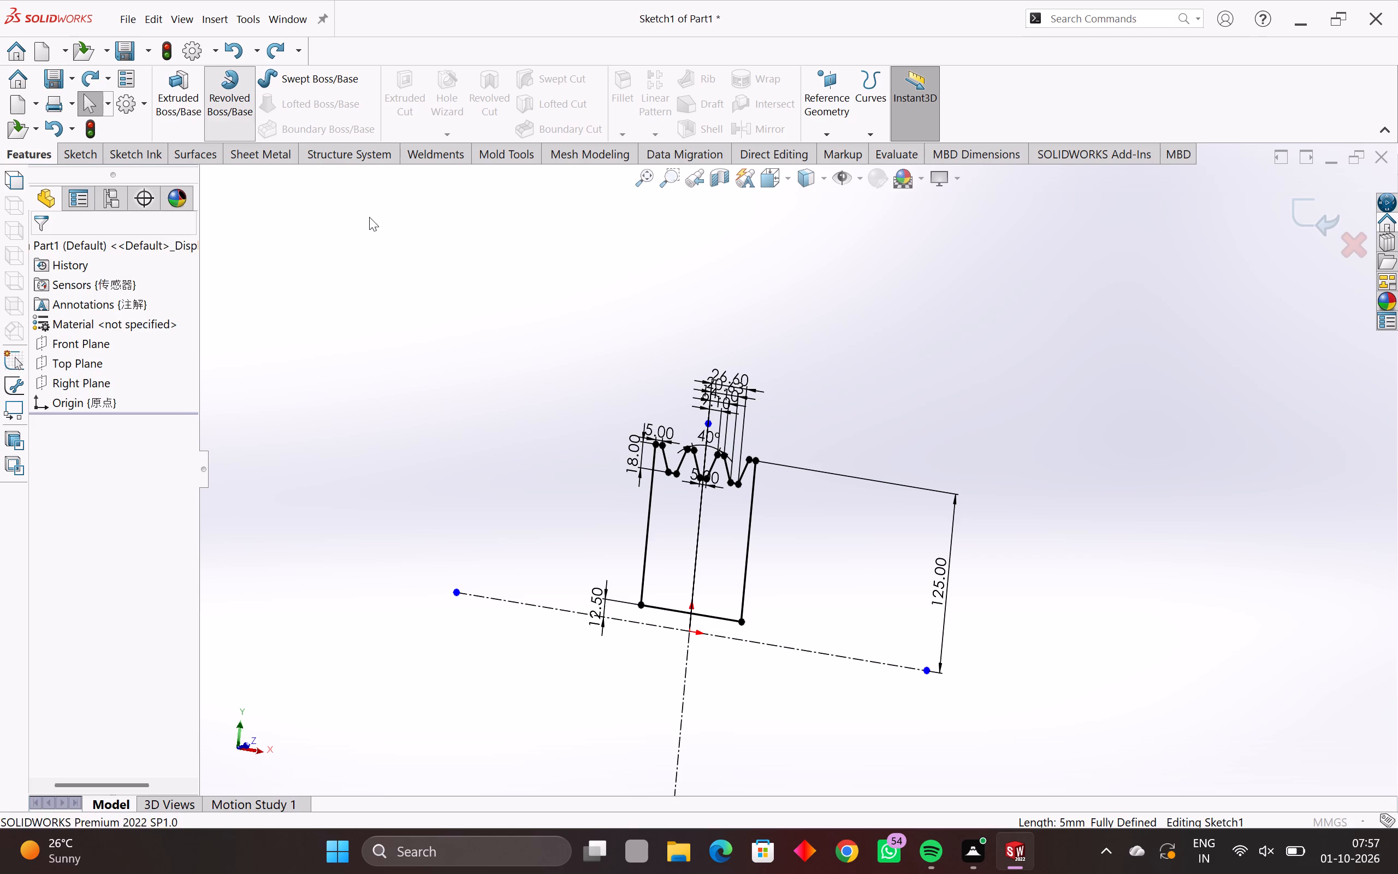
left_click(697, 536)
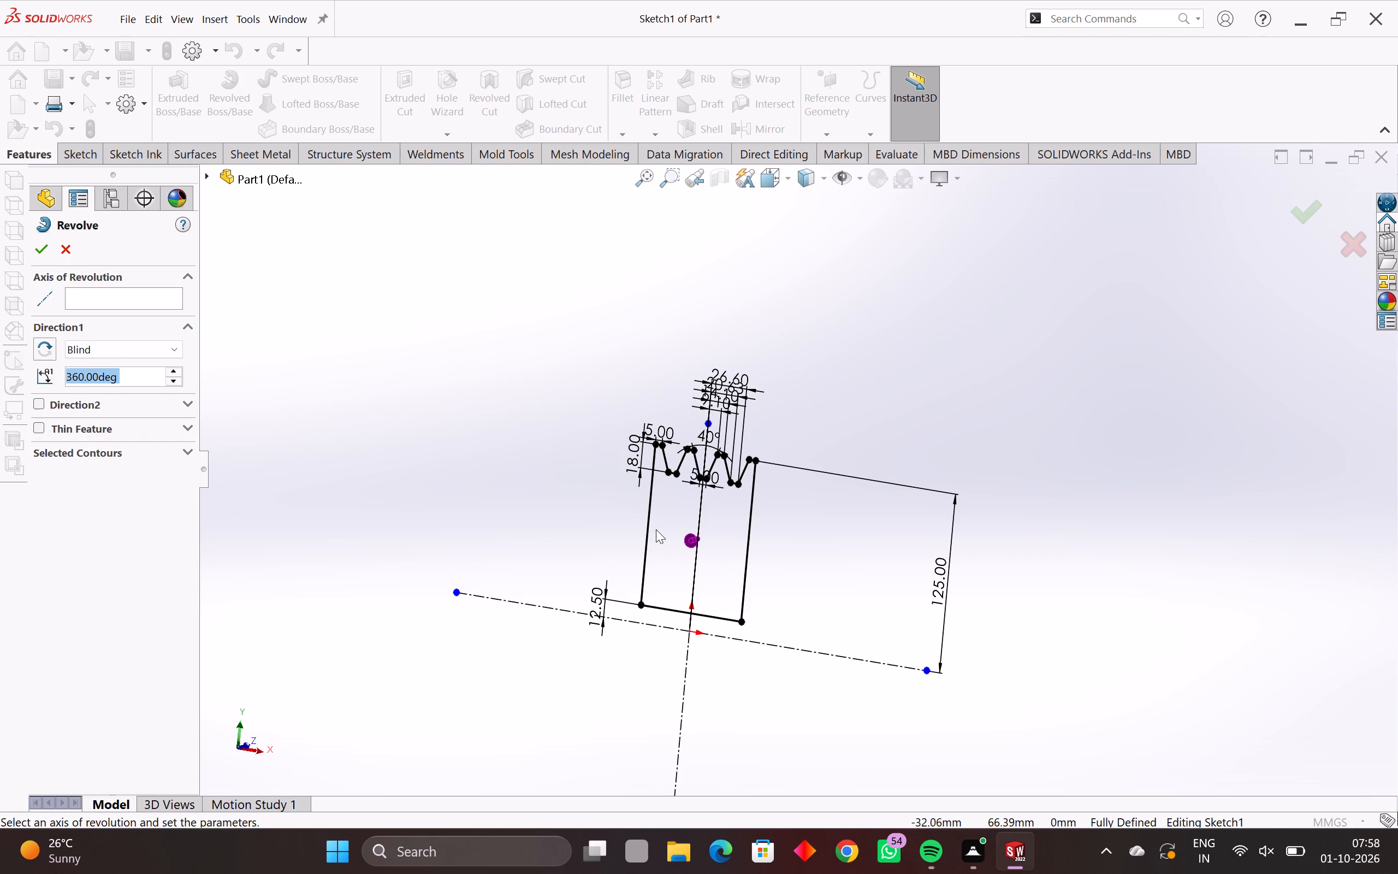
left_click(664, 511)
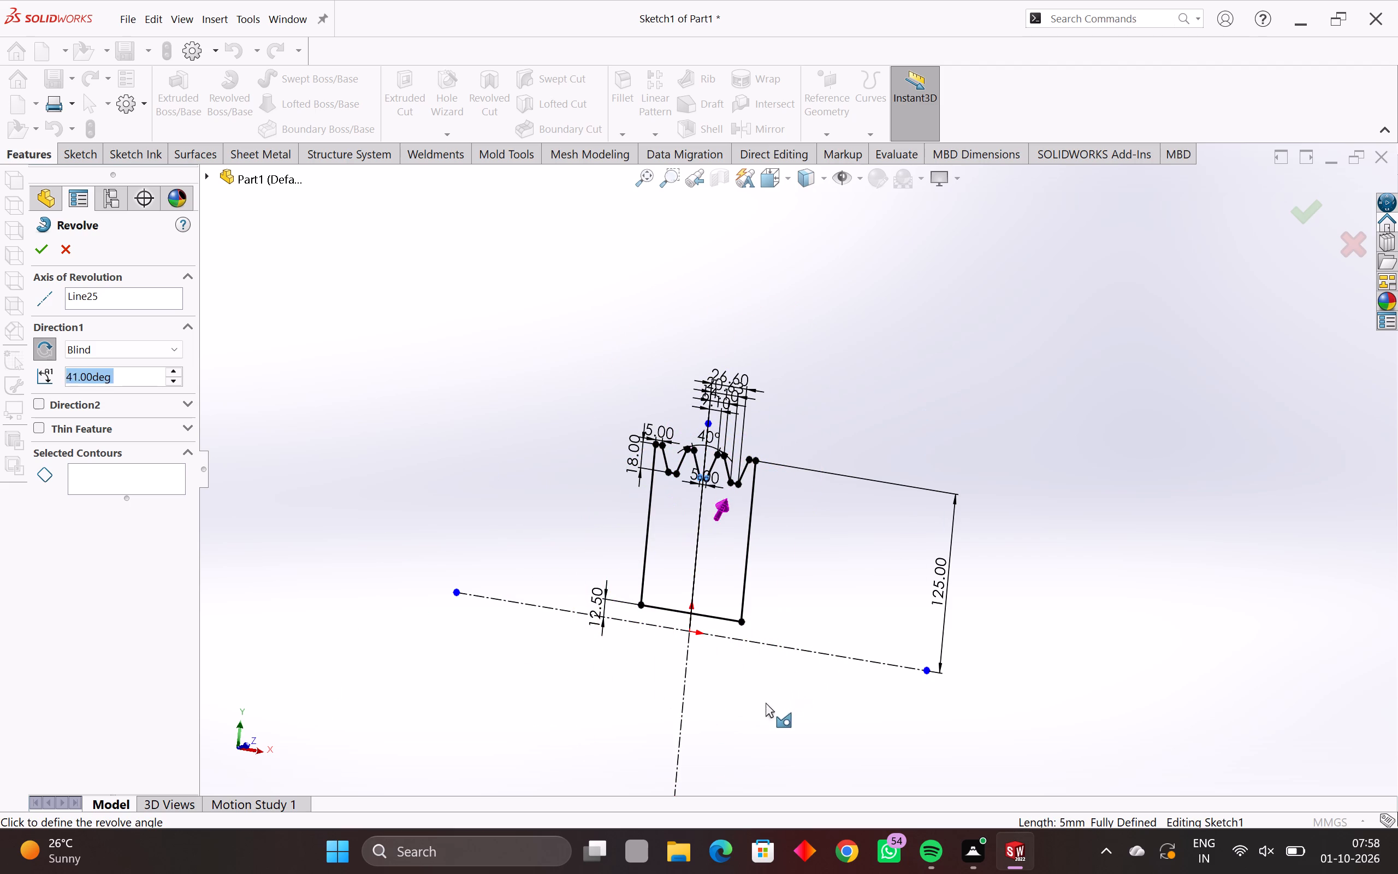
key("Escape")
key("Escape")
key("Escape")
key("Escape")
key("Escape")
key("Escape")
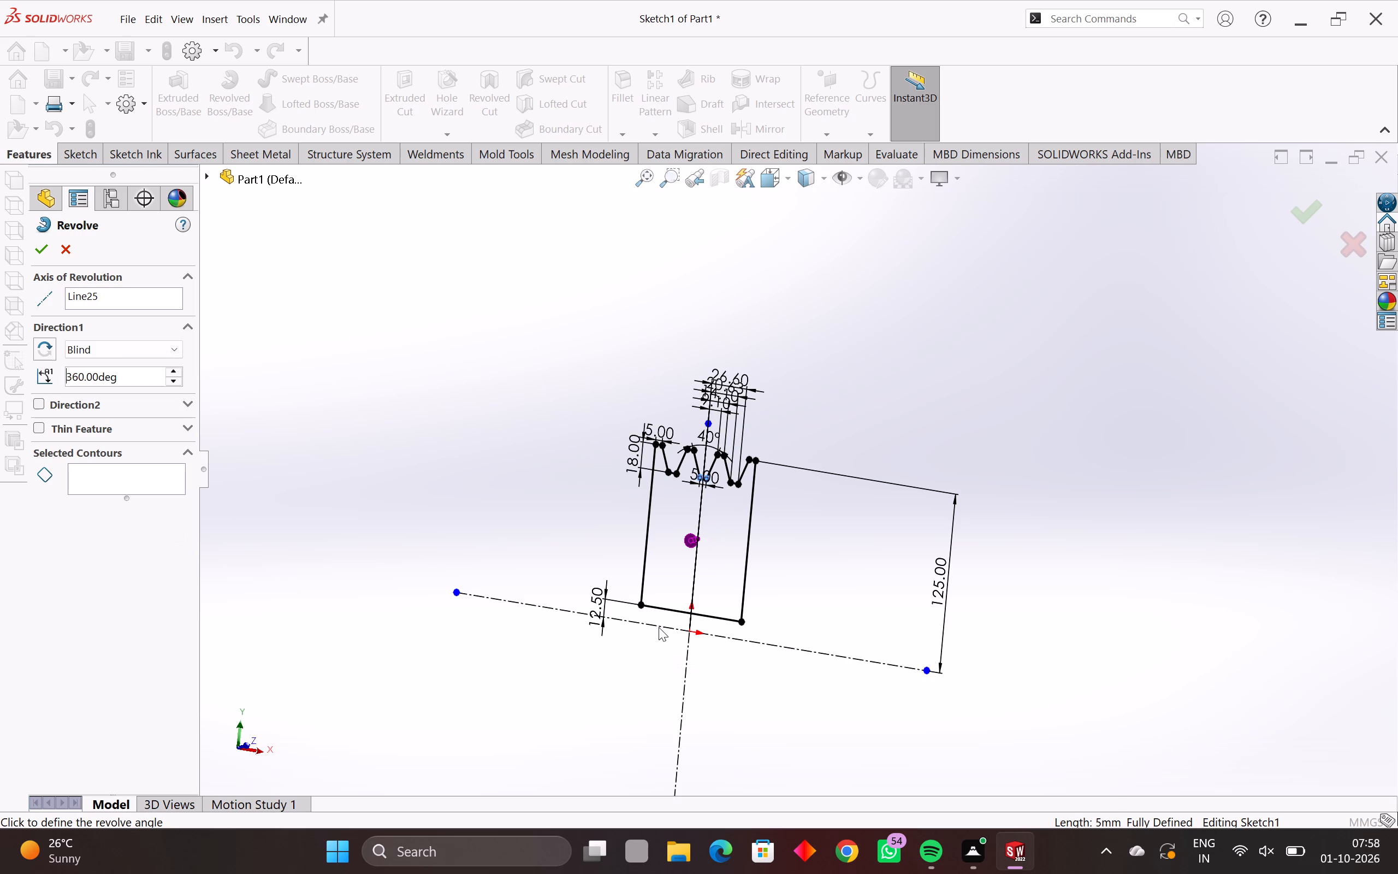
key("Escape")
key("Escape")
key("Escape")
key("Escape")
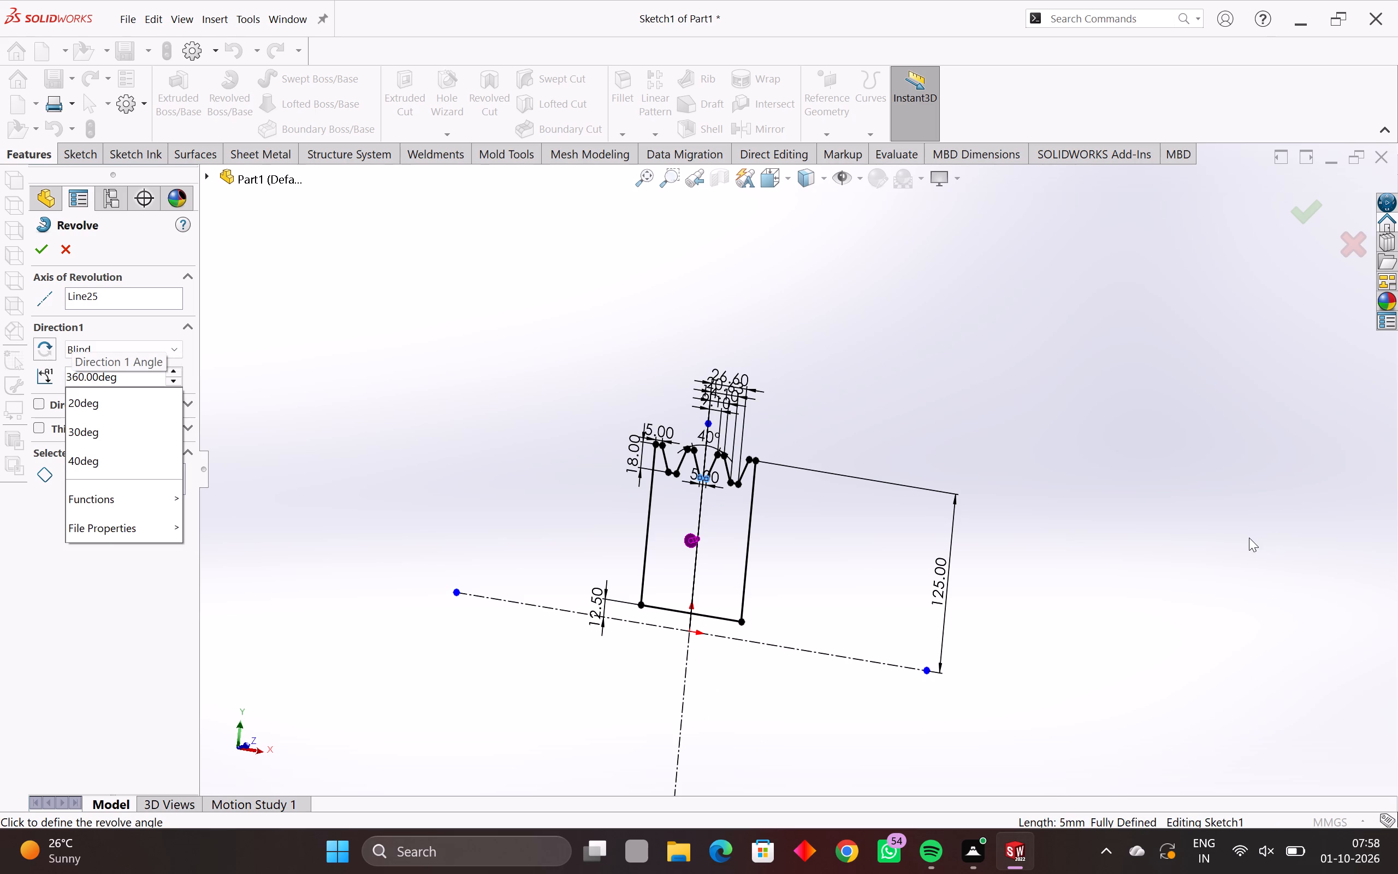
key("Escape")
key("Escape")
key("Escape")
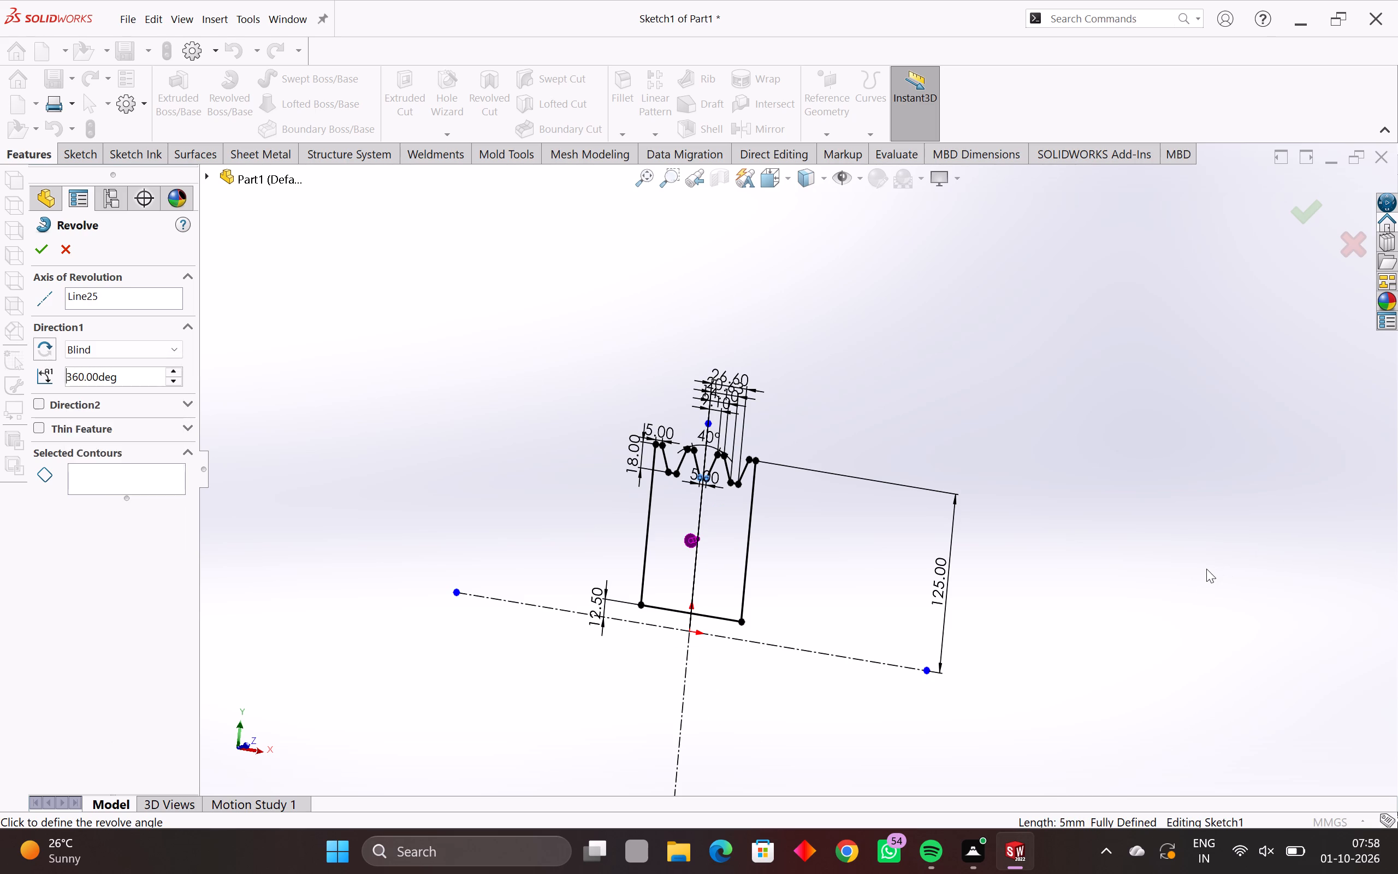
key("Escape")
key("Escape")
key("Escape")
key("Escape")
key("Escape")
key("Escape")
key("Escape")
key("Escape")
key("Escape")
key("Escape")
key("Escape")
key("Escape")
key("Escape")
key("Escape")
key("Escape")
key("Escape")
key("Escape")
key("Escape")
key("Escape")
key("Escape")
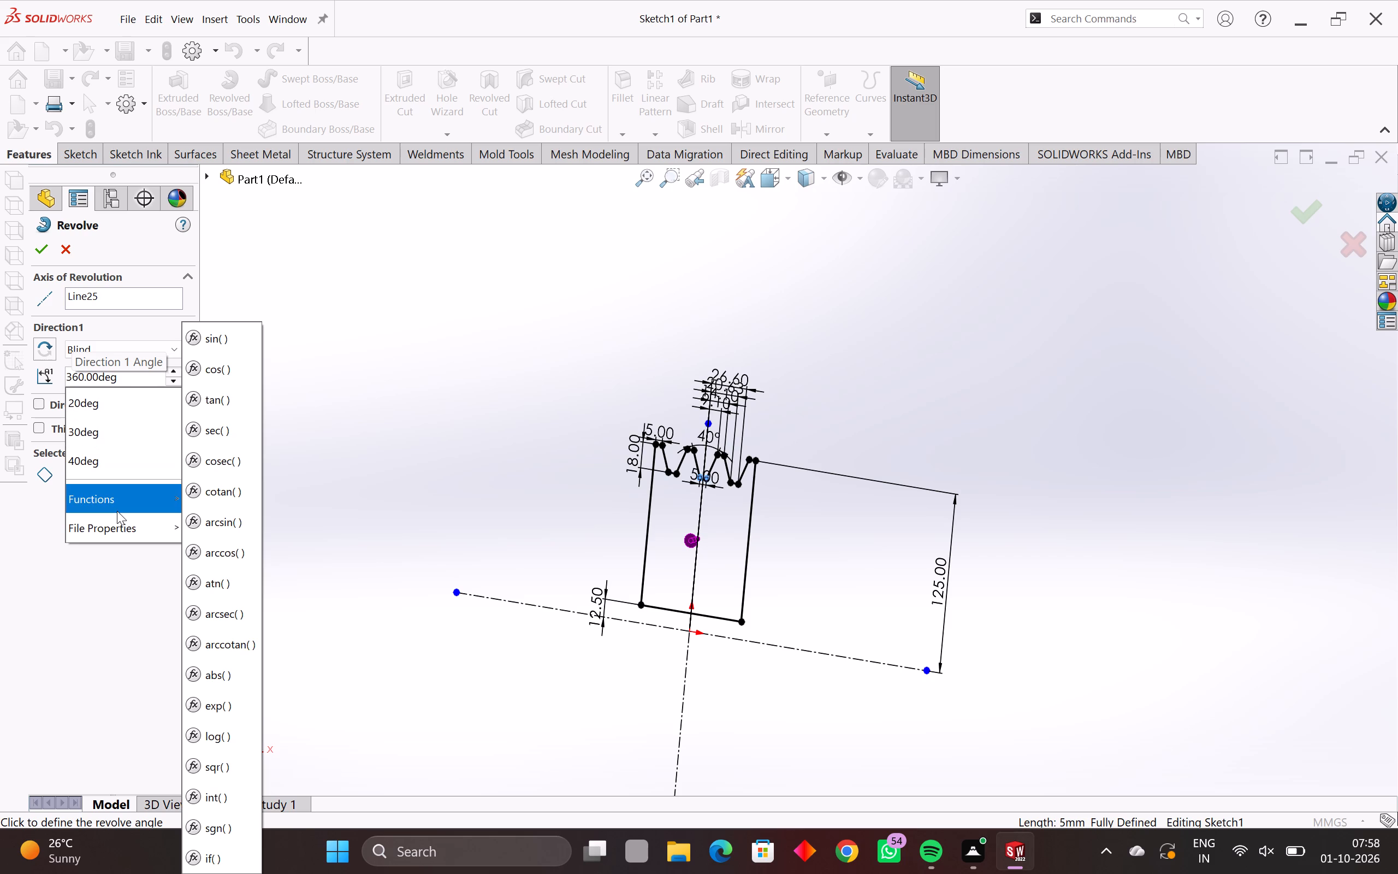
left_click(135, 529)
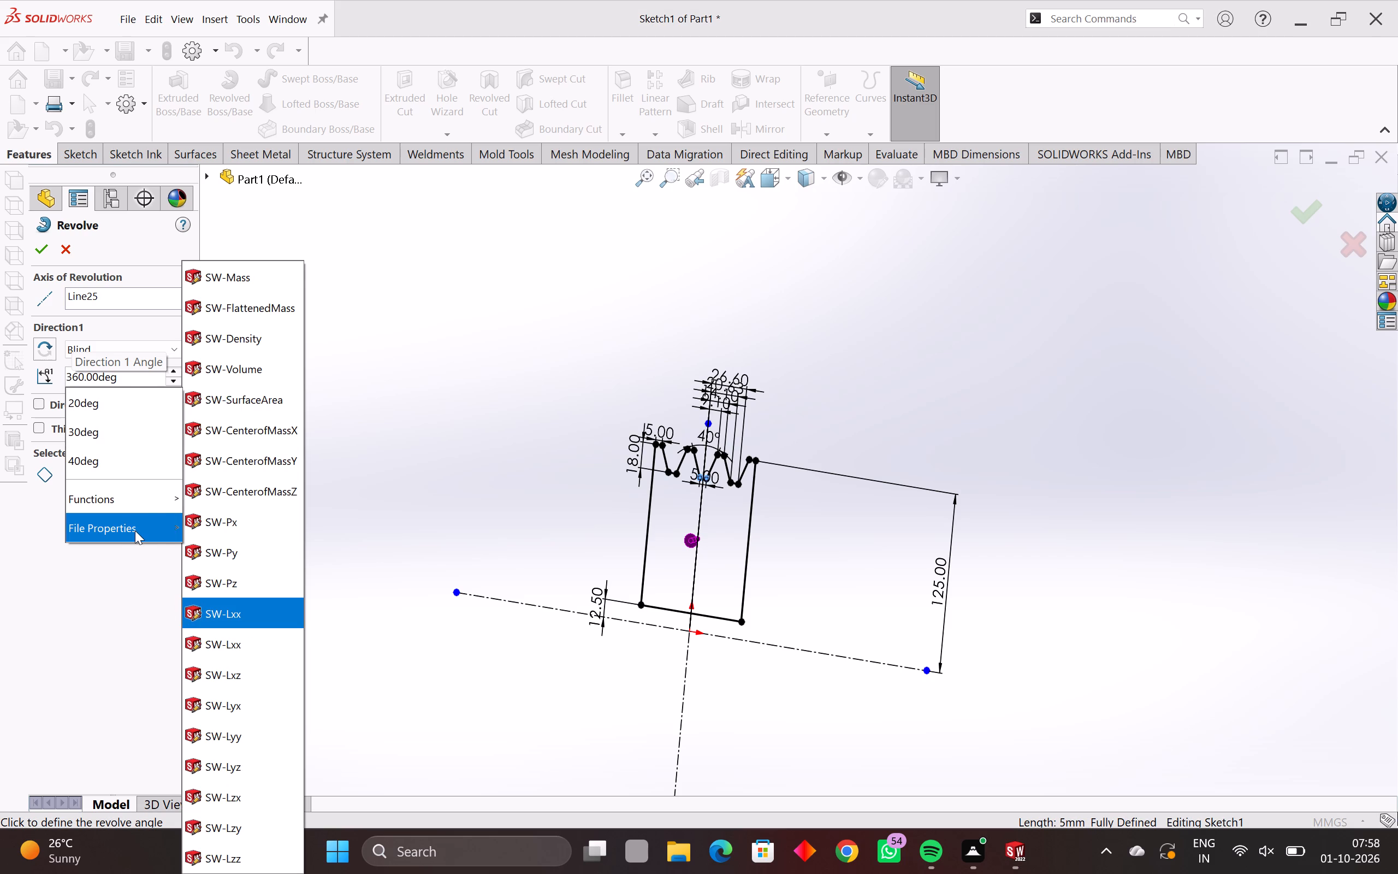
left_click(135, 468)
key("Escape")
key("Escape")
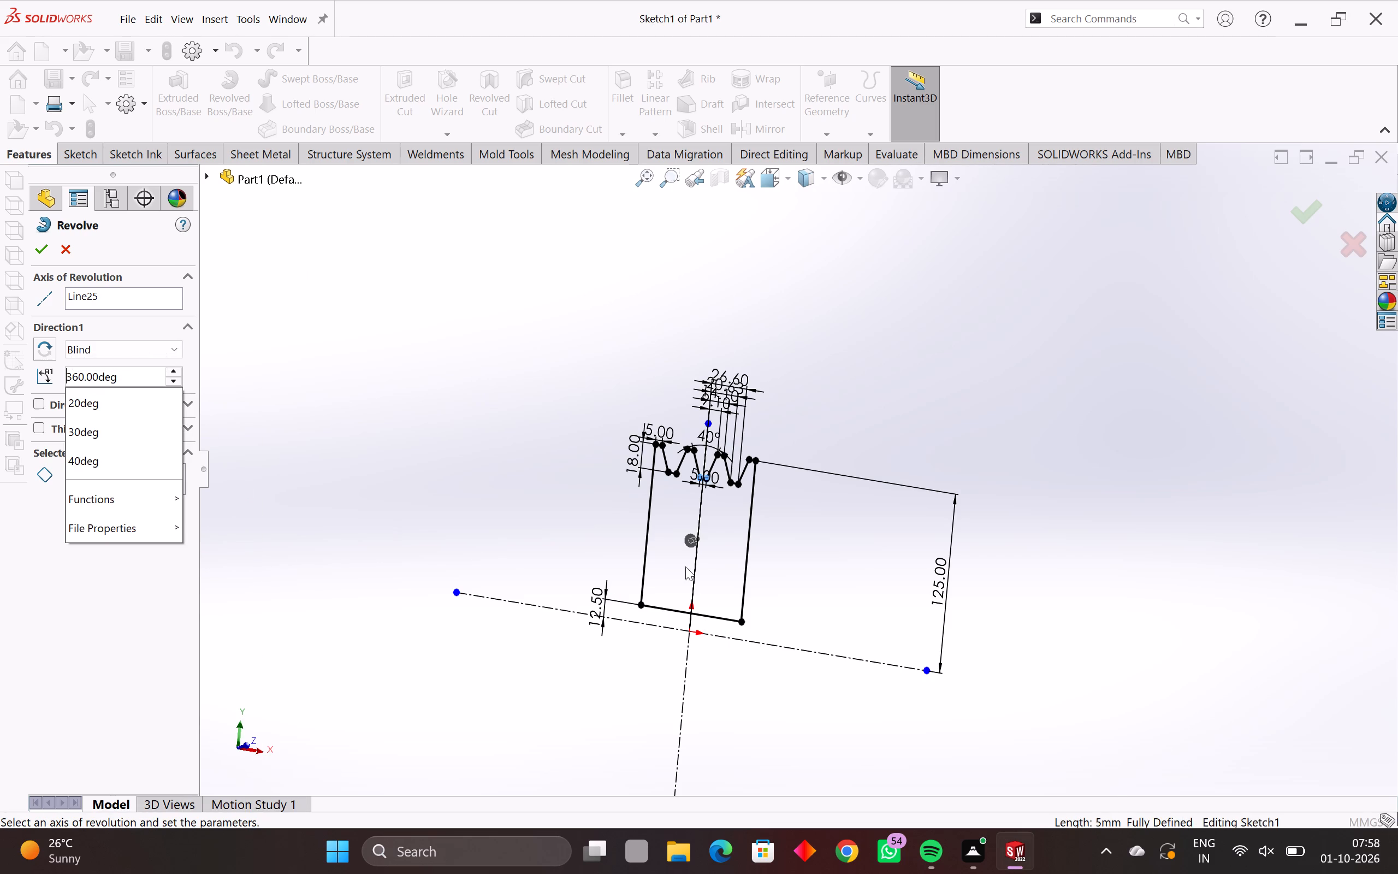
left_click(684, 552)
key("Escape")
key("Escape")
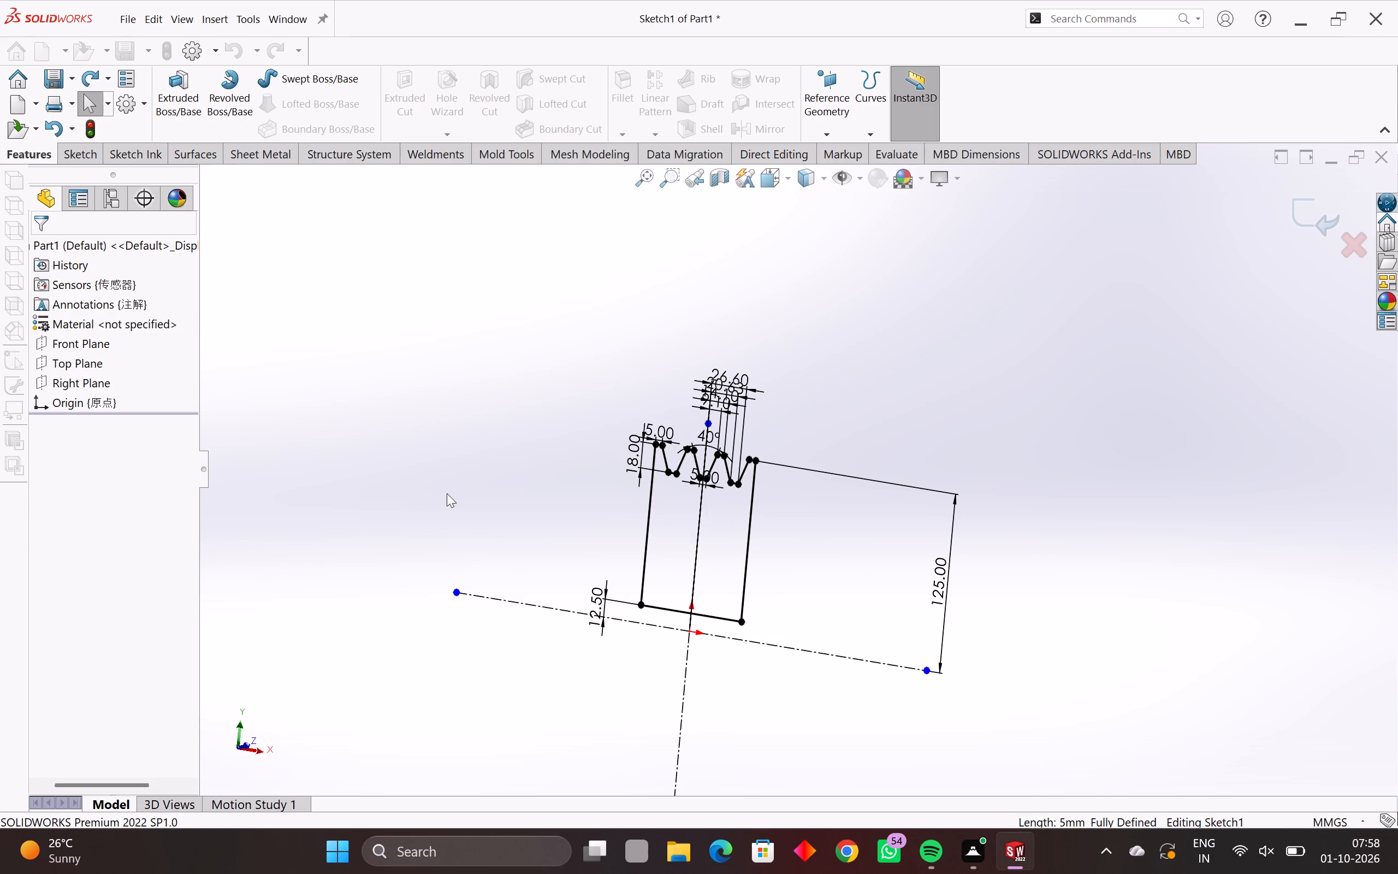
Revolve the three-groove profile 360 degrees, Blind, about the horizontal centerline into a solid pulley.
left_click(245, 81)
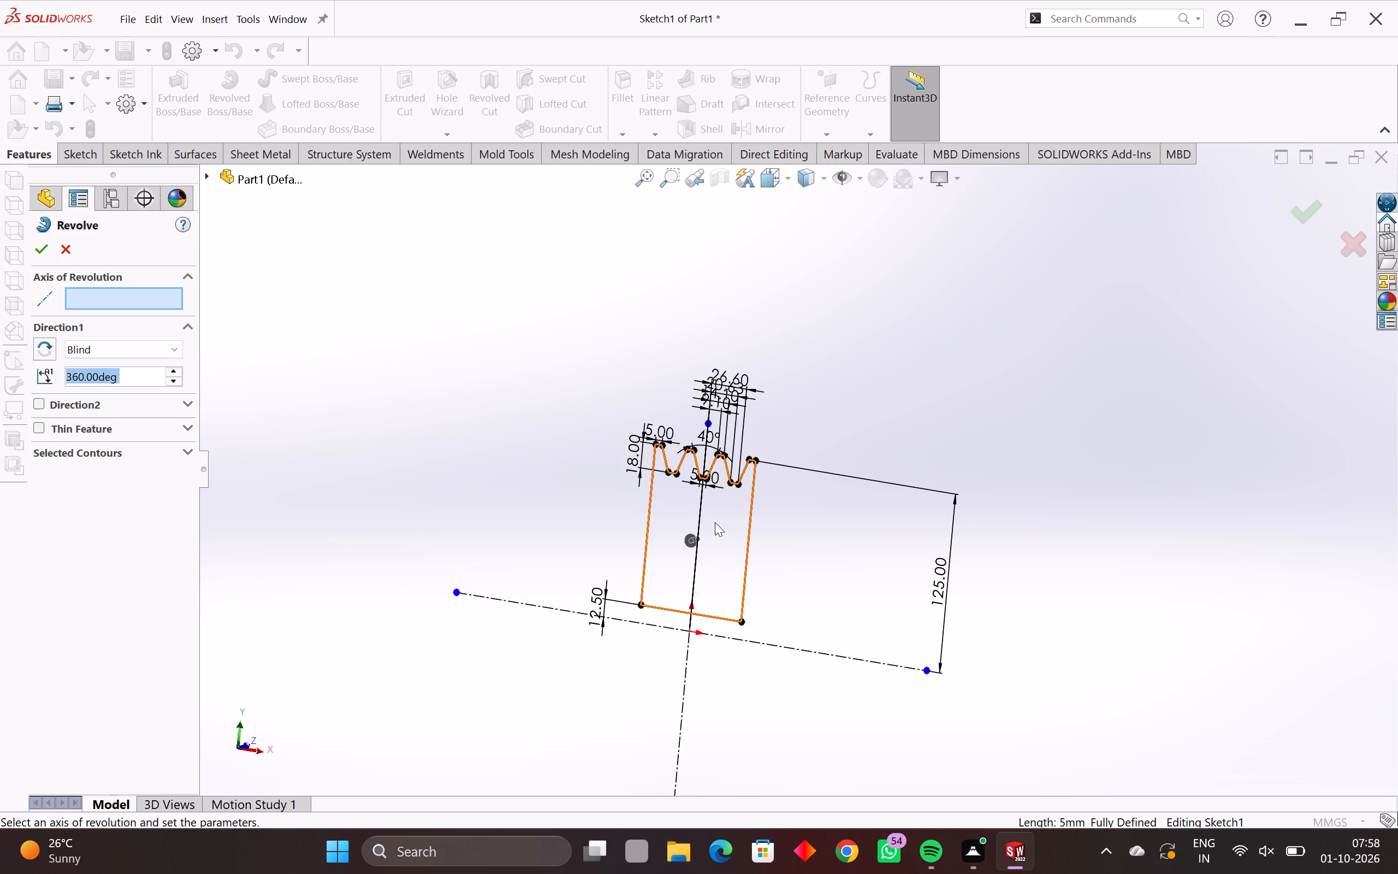
scroll(716, 525, "up", 3)
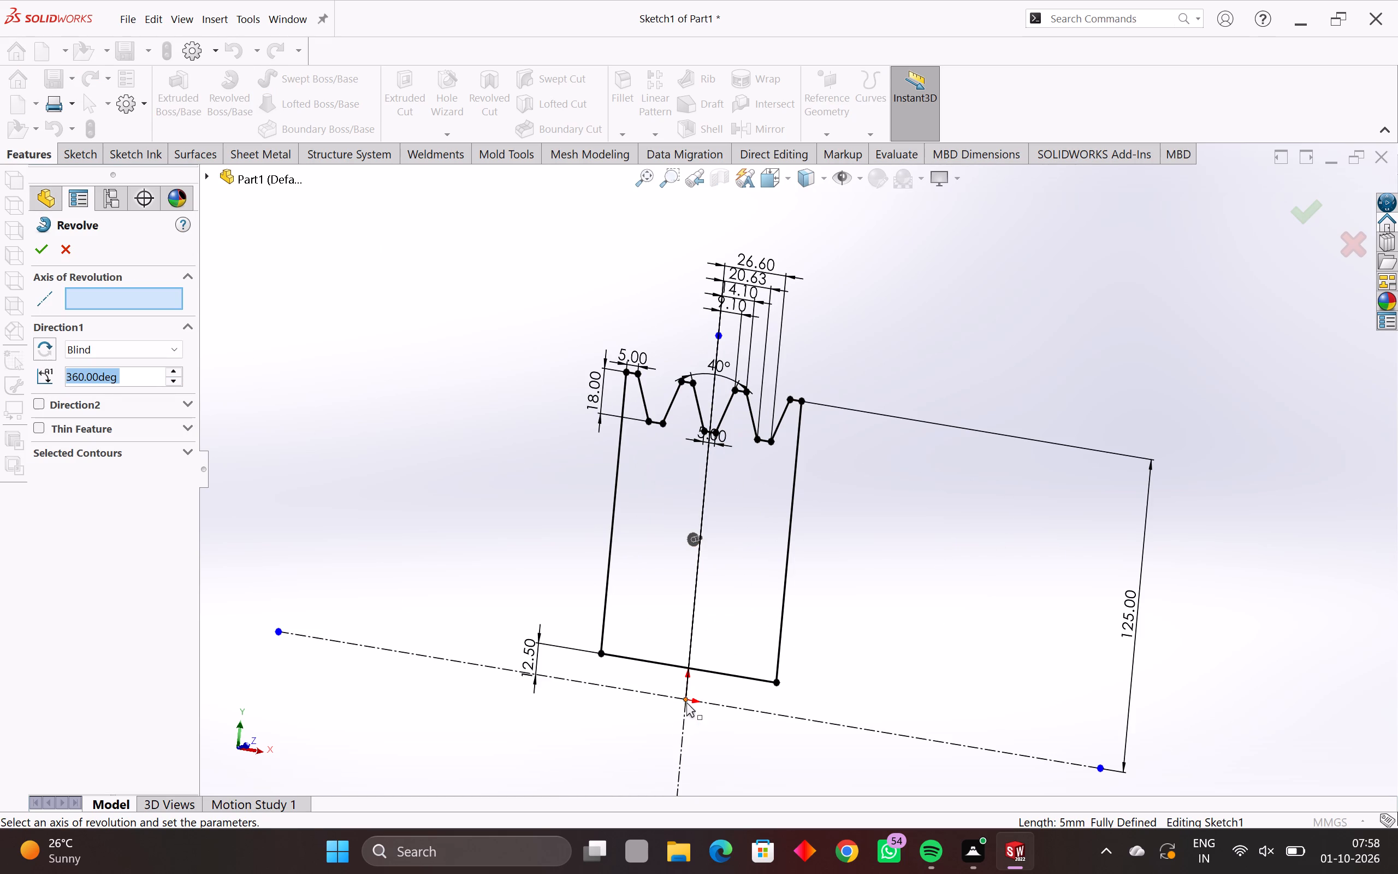
left_click(664, 694)
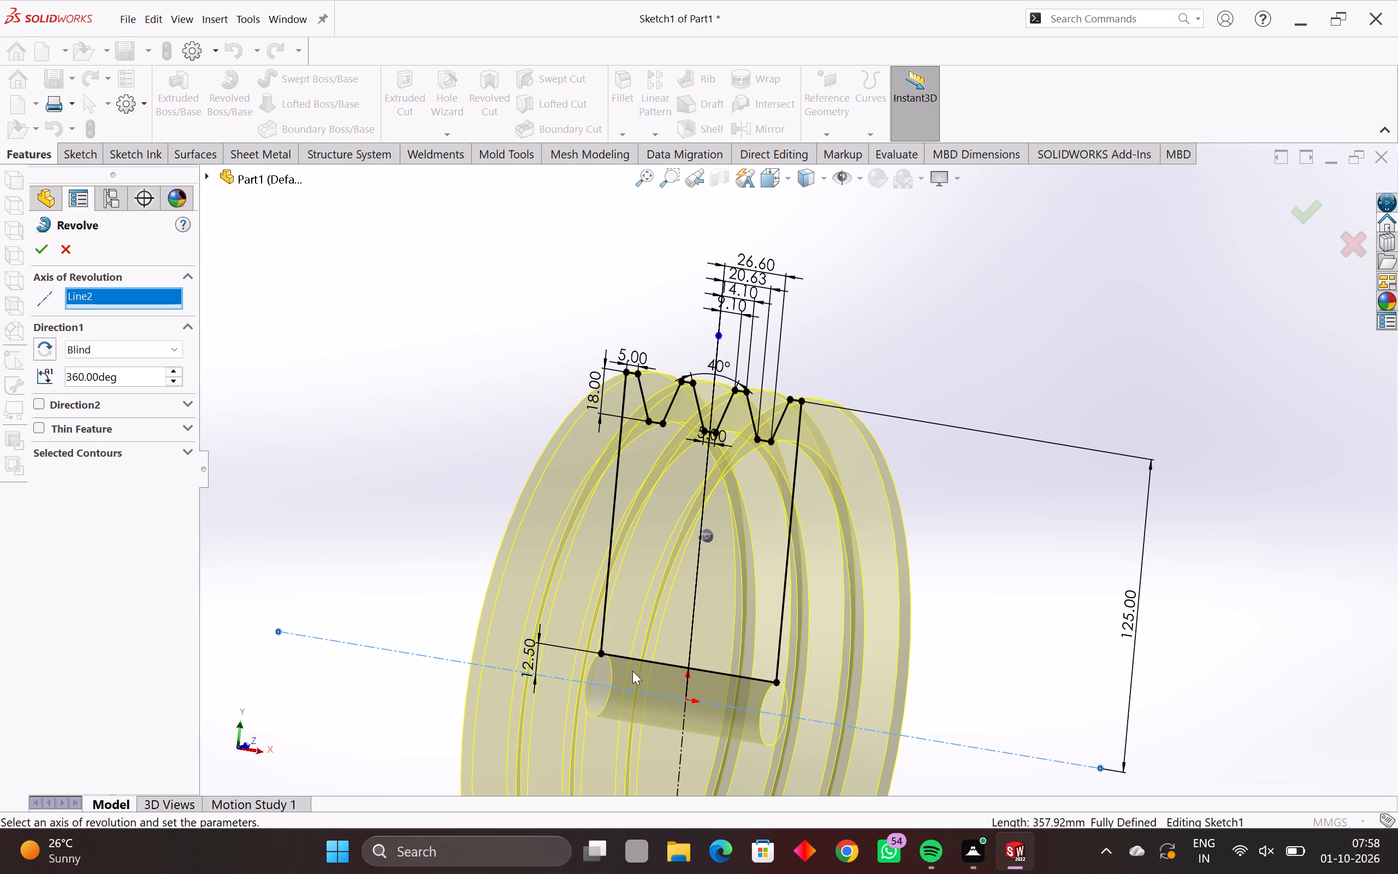
middle_click_drag(638, 610, 606, 567)
scroll(606, 568, "down", 3)
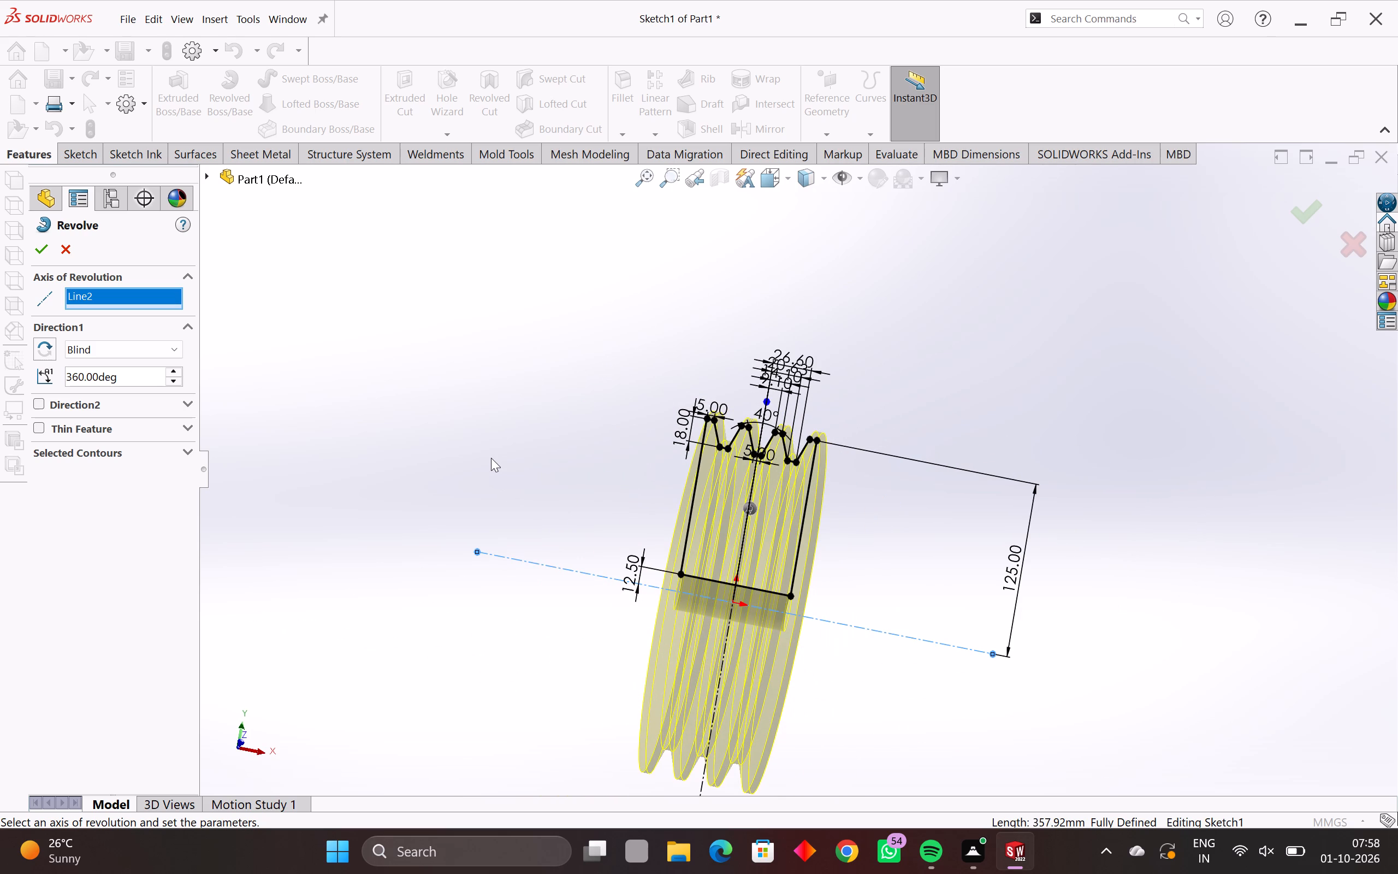
key("Return")
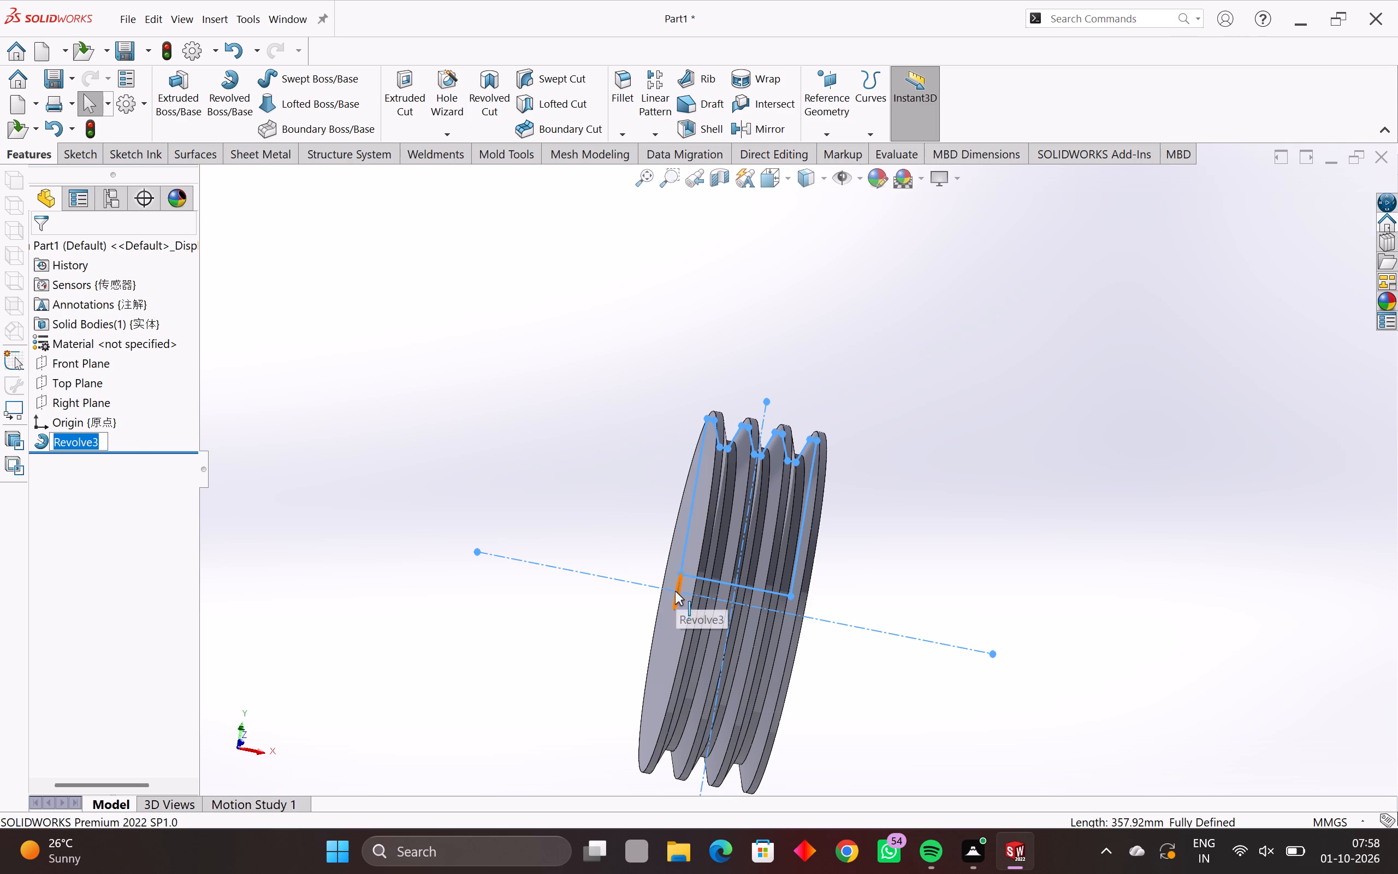
Examine the revolved pulley from several sides, checking its V-grooves, flat side faces and central bore.
middle_click_drag(670, 601, 708, 583, "ctrl")
middle_click_drag(672, 585, 987, 588)
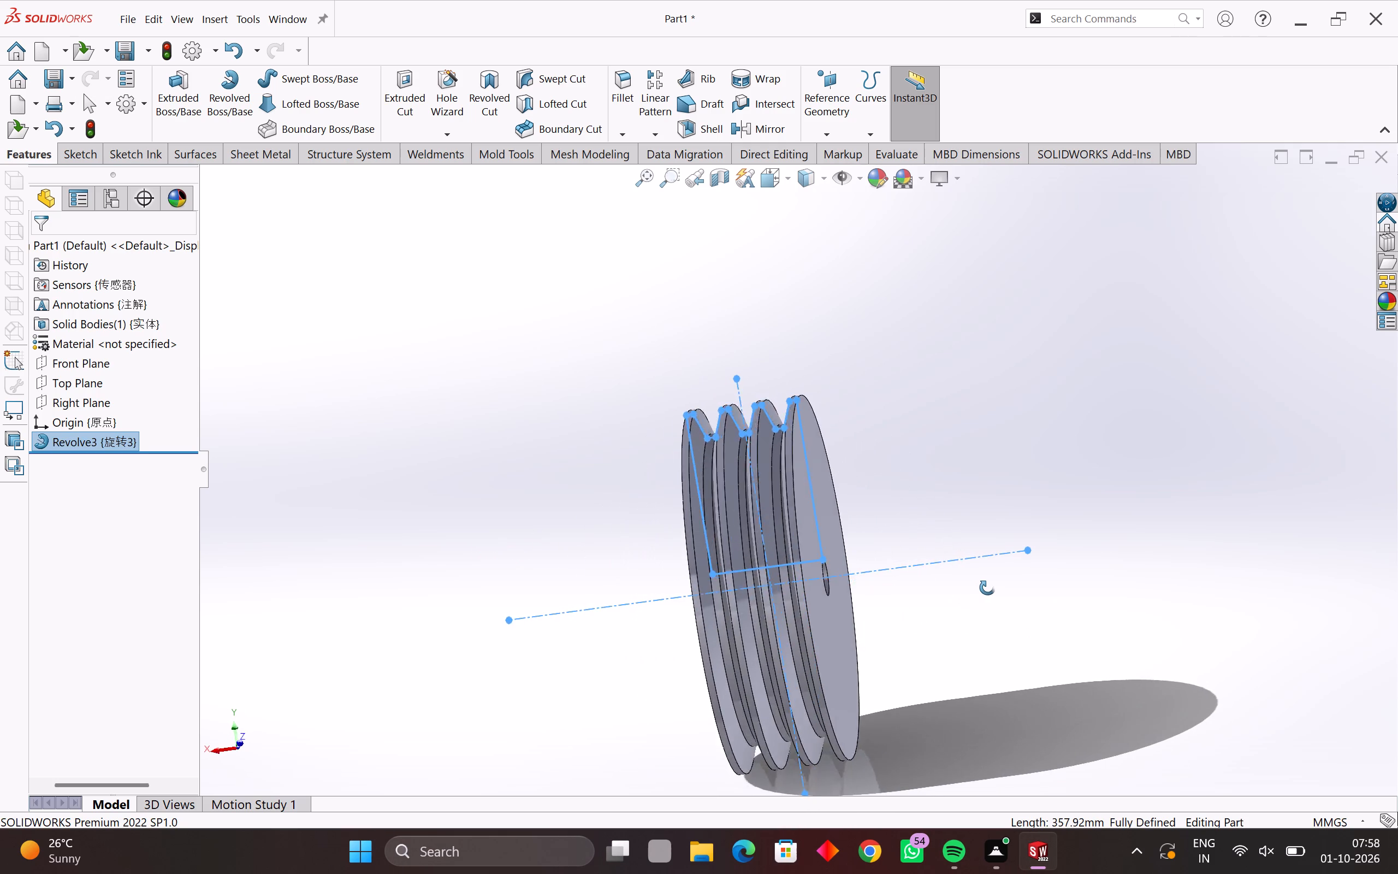
middle_click_drag(987, 588, 1230, 472)
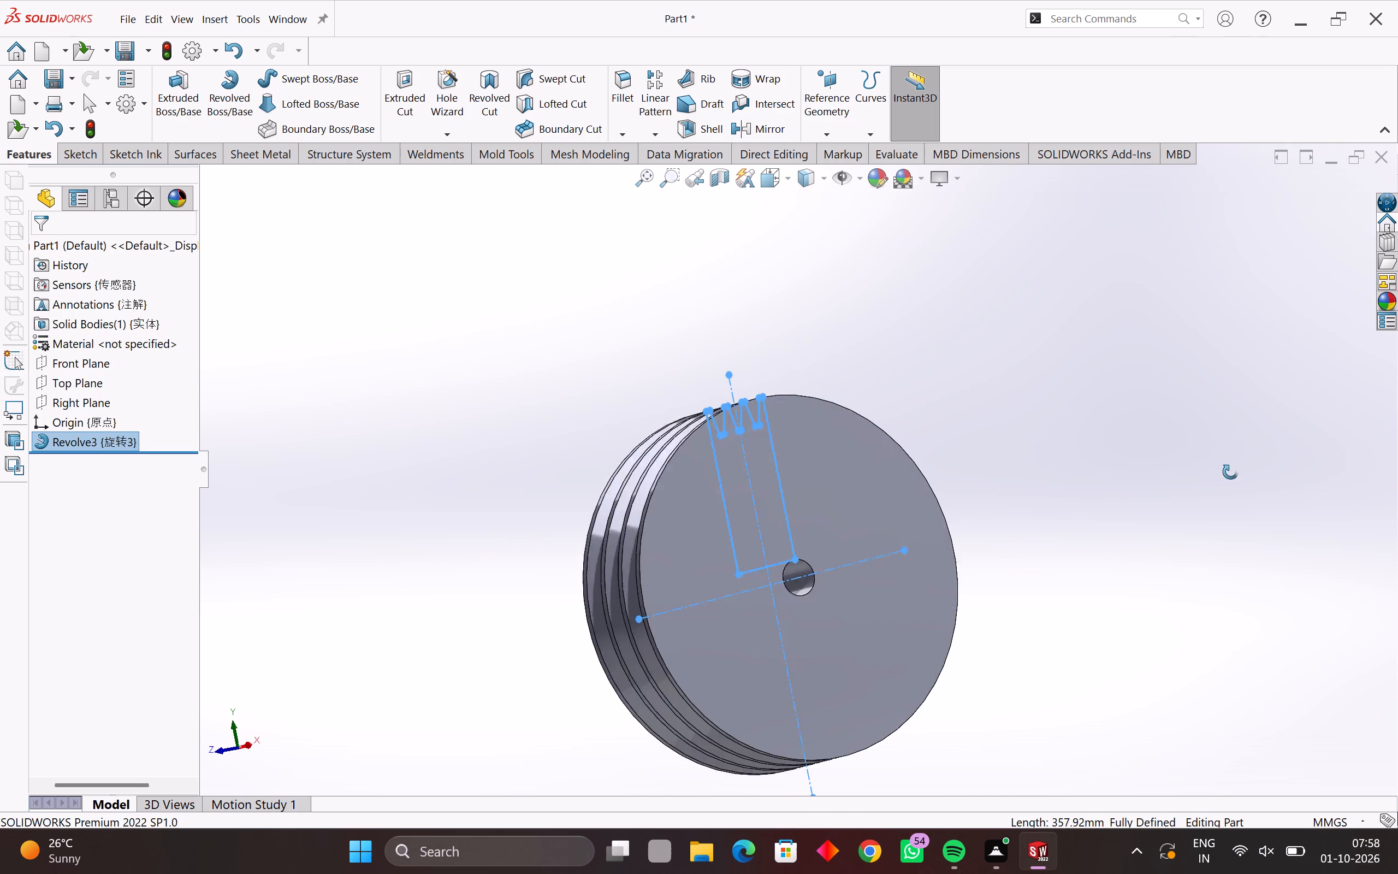
middle_click_drag(1230, 472, 1265, 536)
key("Escape")
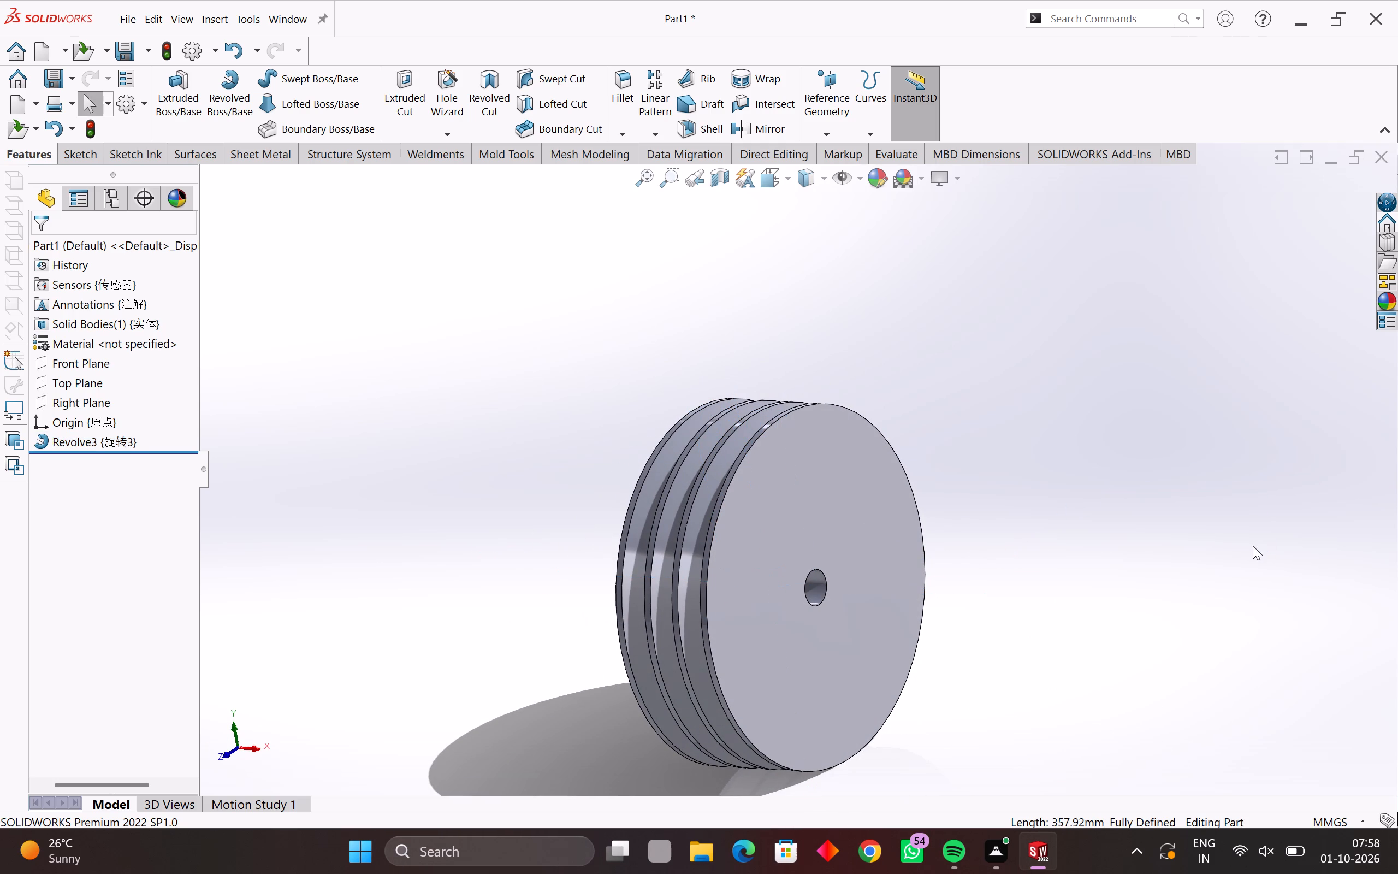
key("Escape")
middle_click_drag(799, 637, 1066, 583)
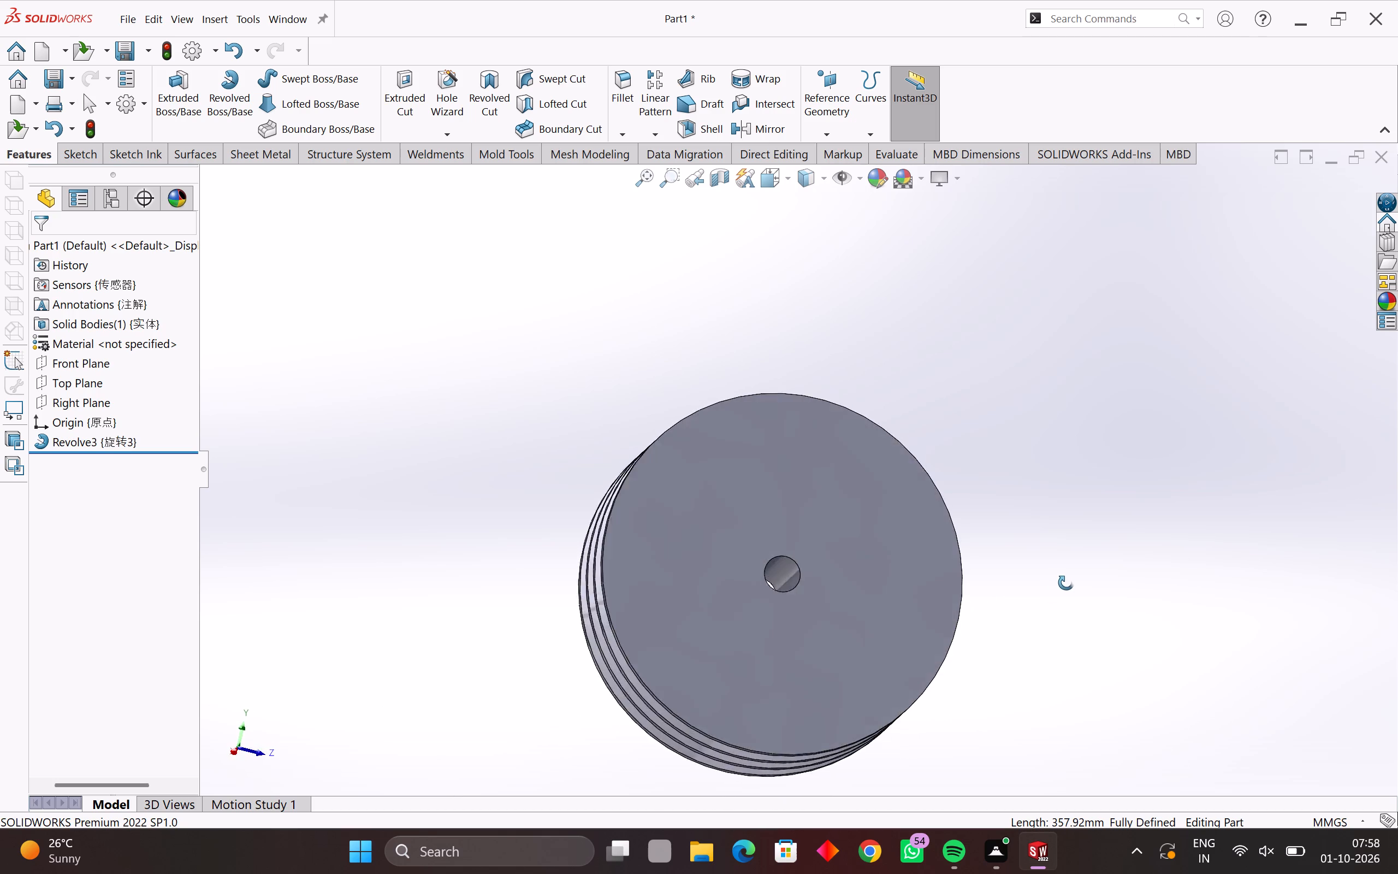
middle_click_drag(1066, 583, 1210, 681)
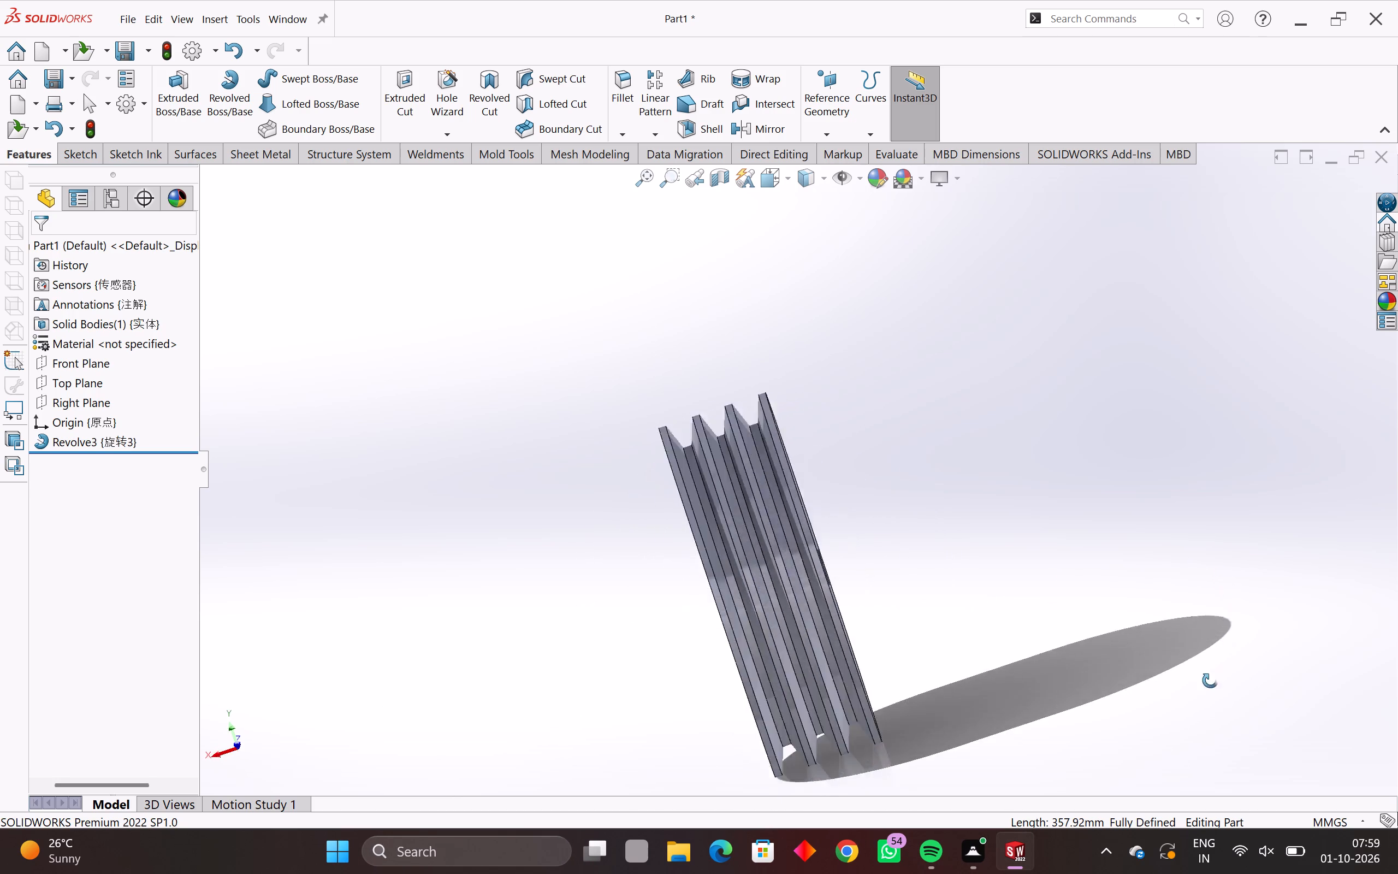
middle_click_drag(1210, 681, 627, 723)
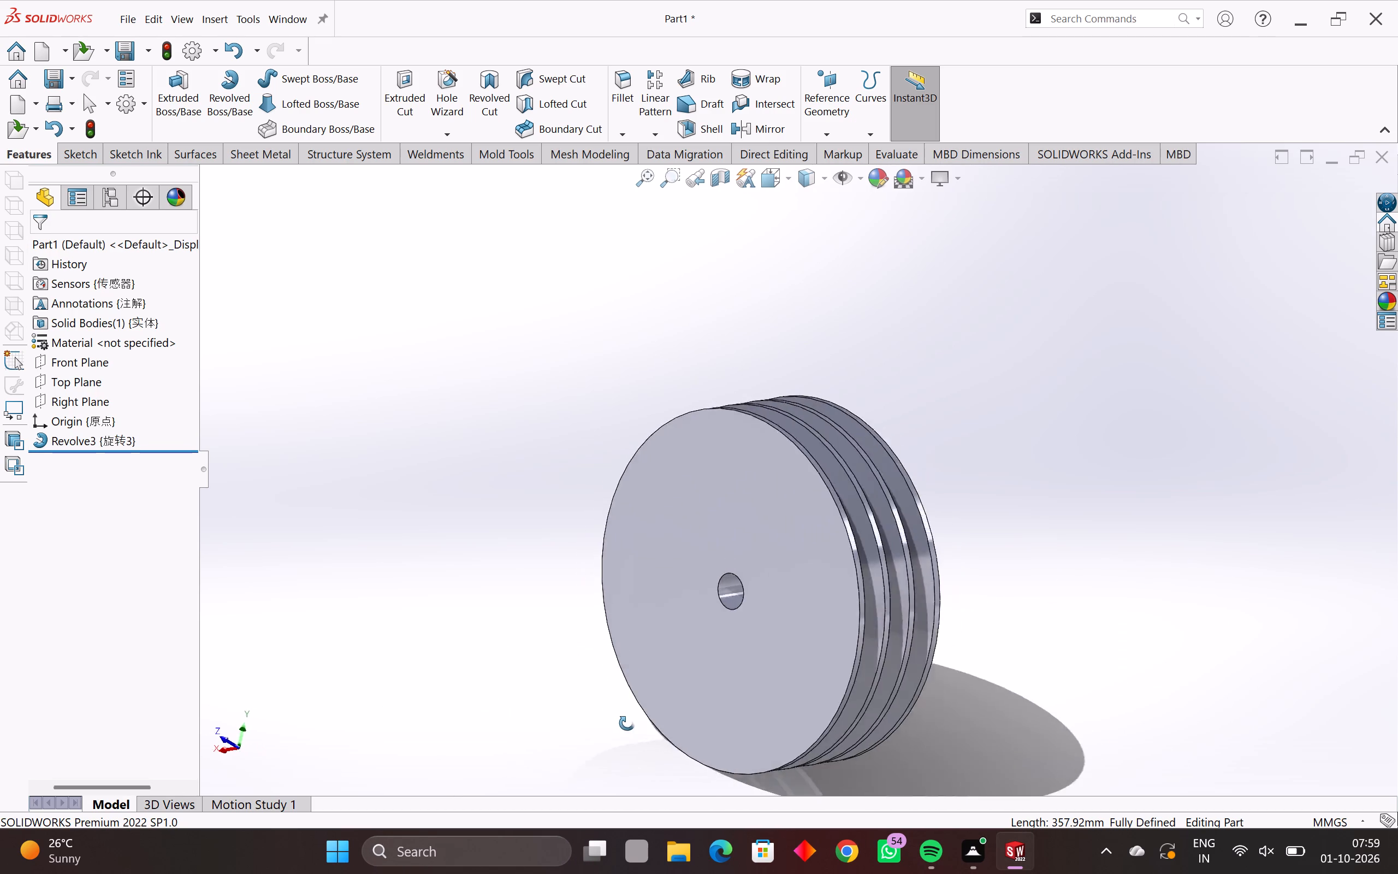
middle_click_drag(627, 723, 192, 790)
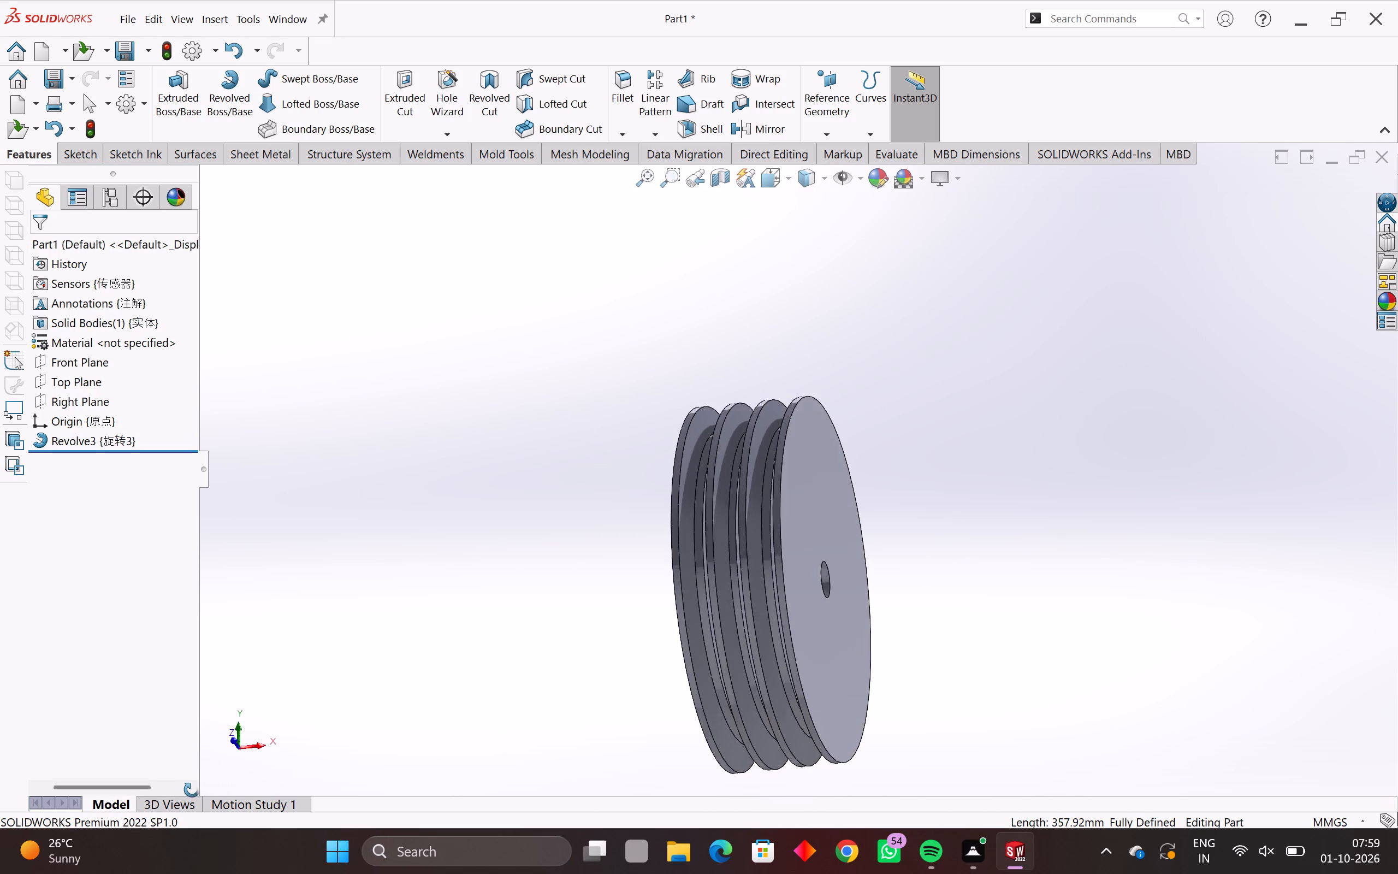
middle_click_drag(192, 790, 182, 792)
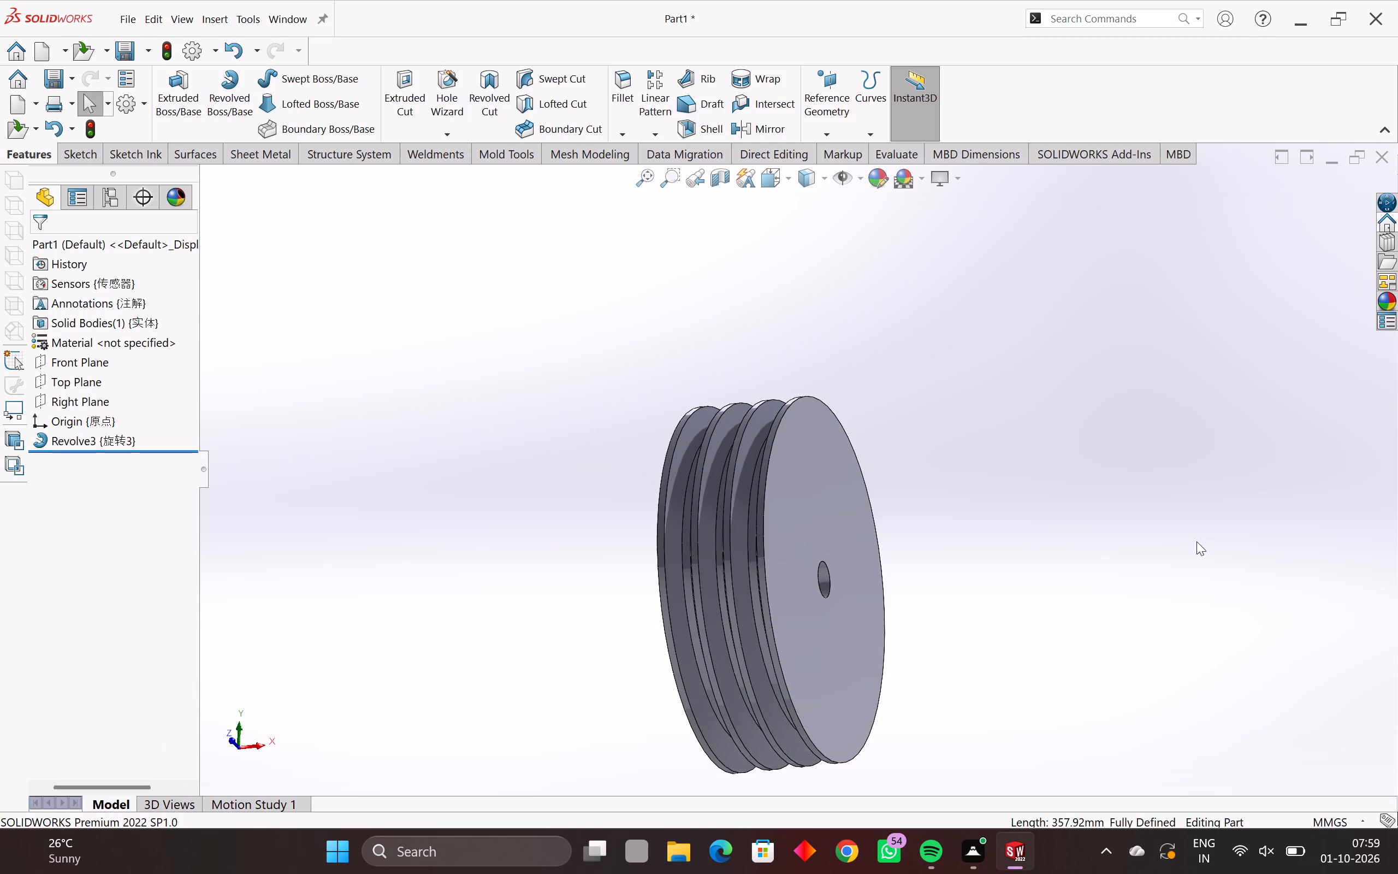
middle_click_drag(1154, 541, 1055, 602)
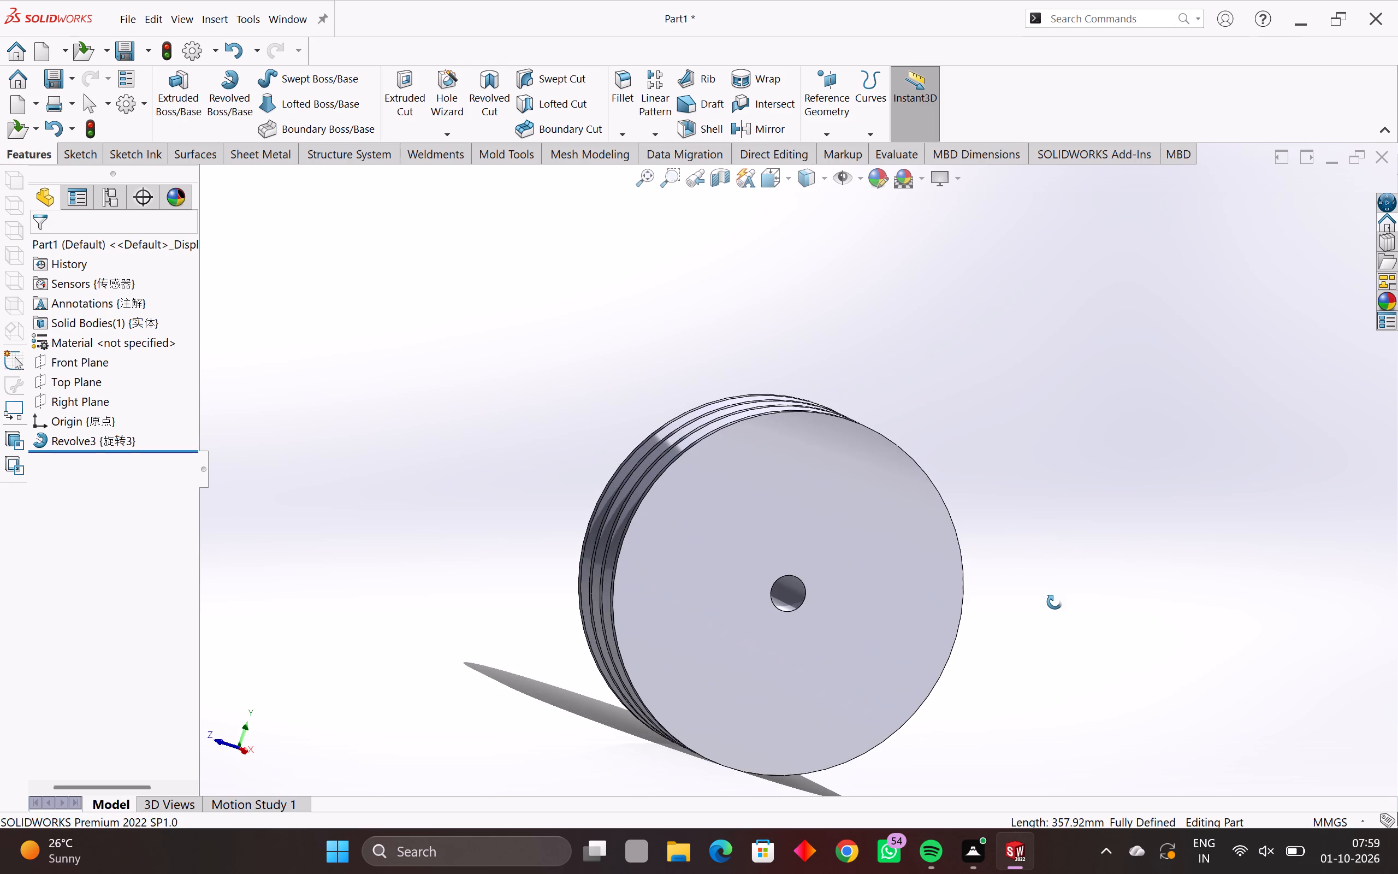
middle_click_drag(1055, 602, 1050, 600)
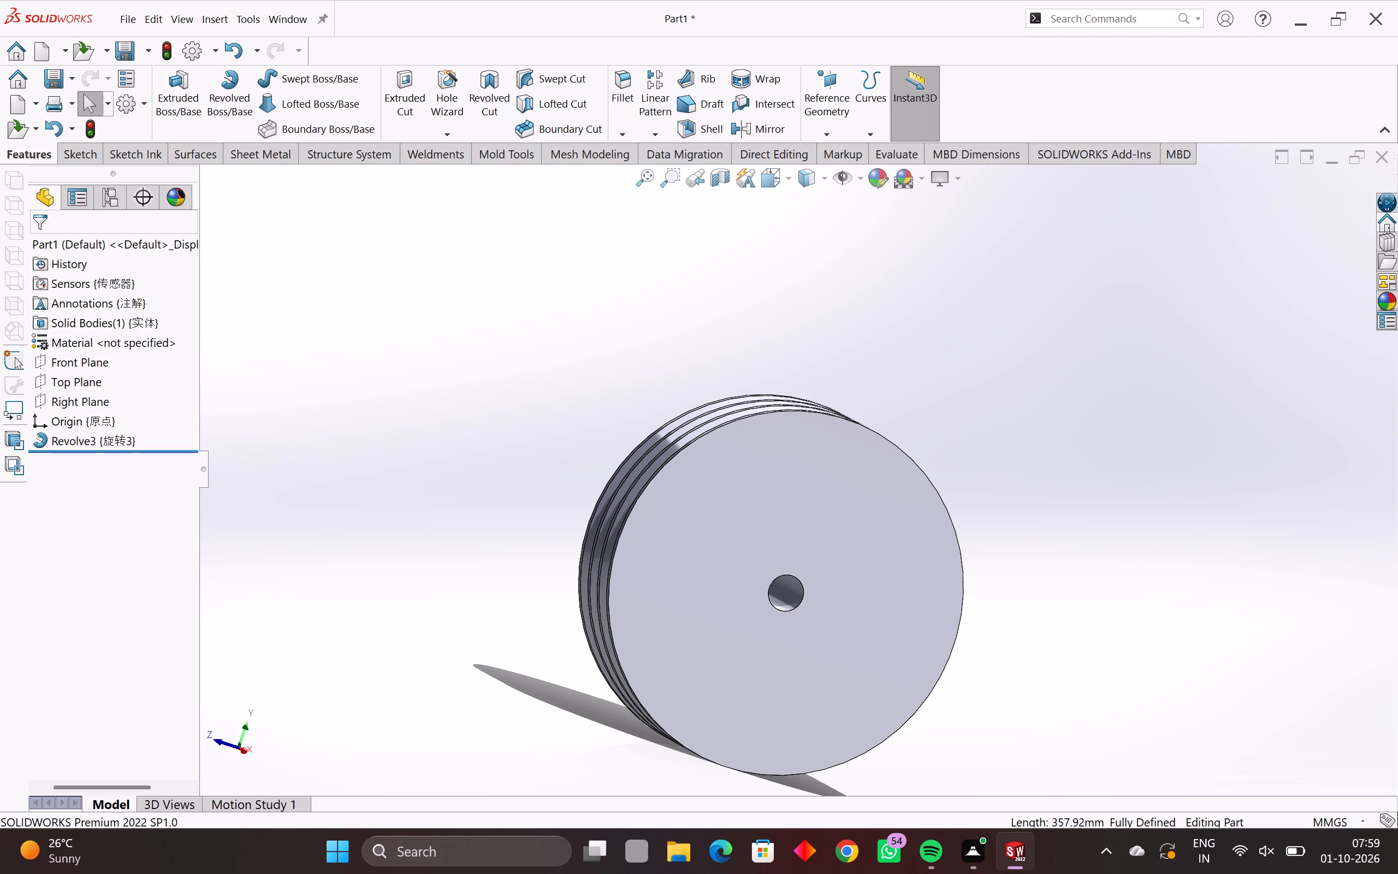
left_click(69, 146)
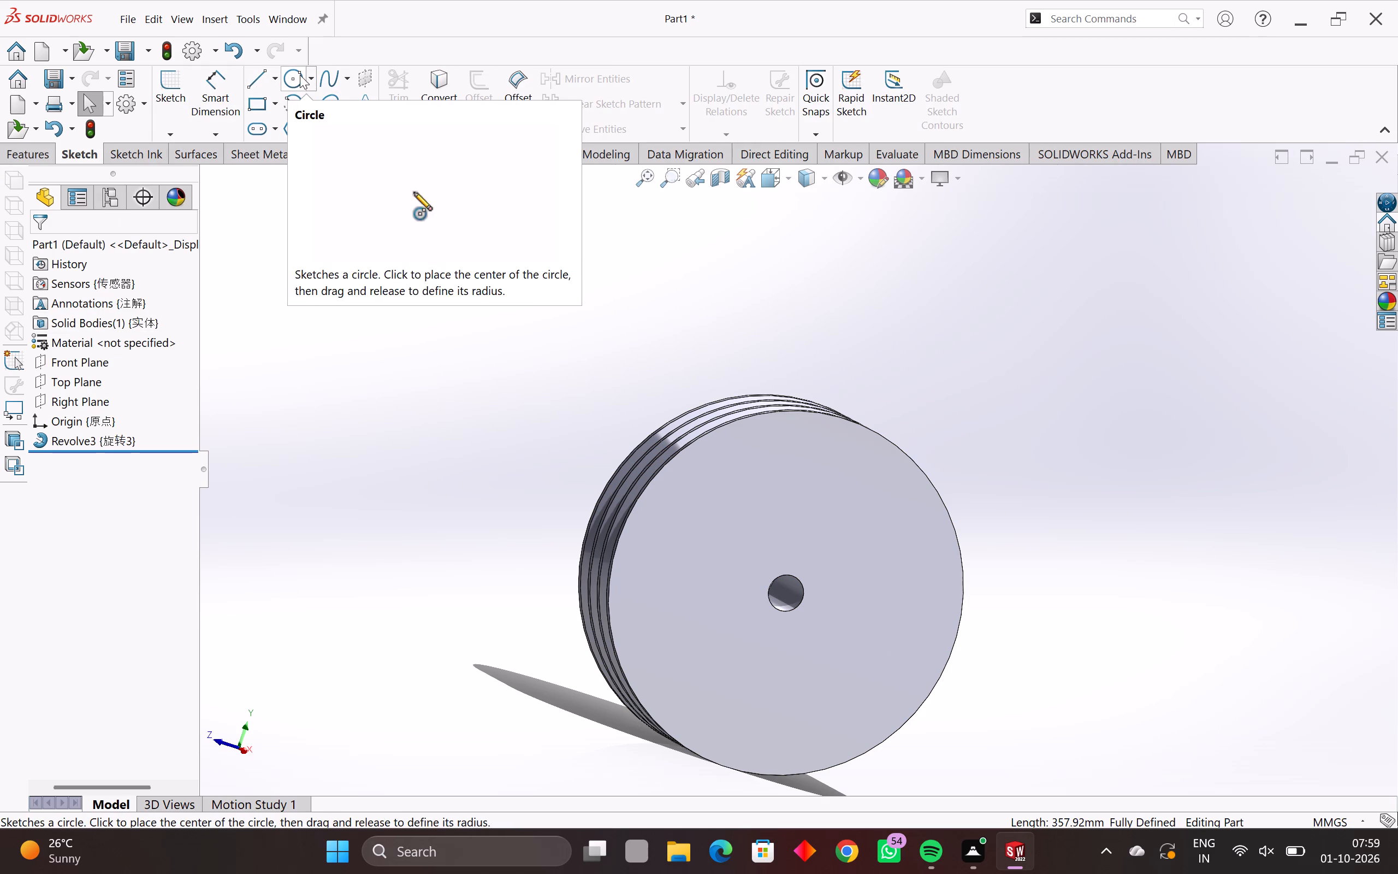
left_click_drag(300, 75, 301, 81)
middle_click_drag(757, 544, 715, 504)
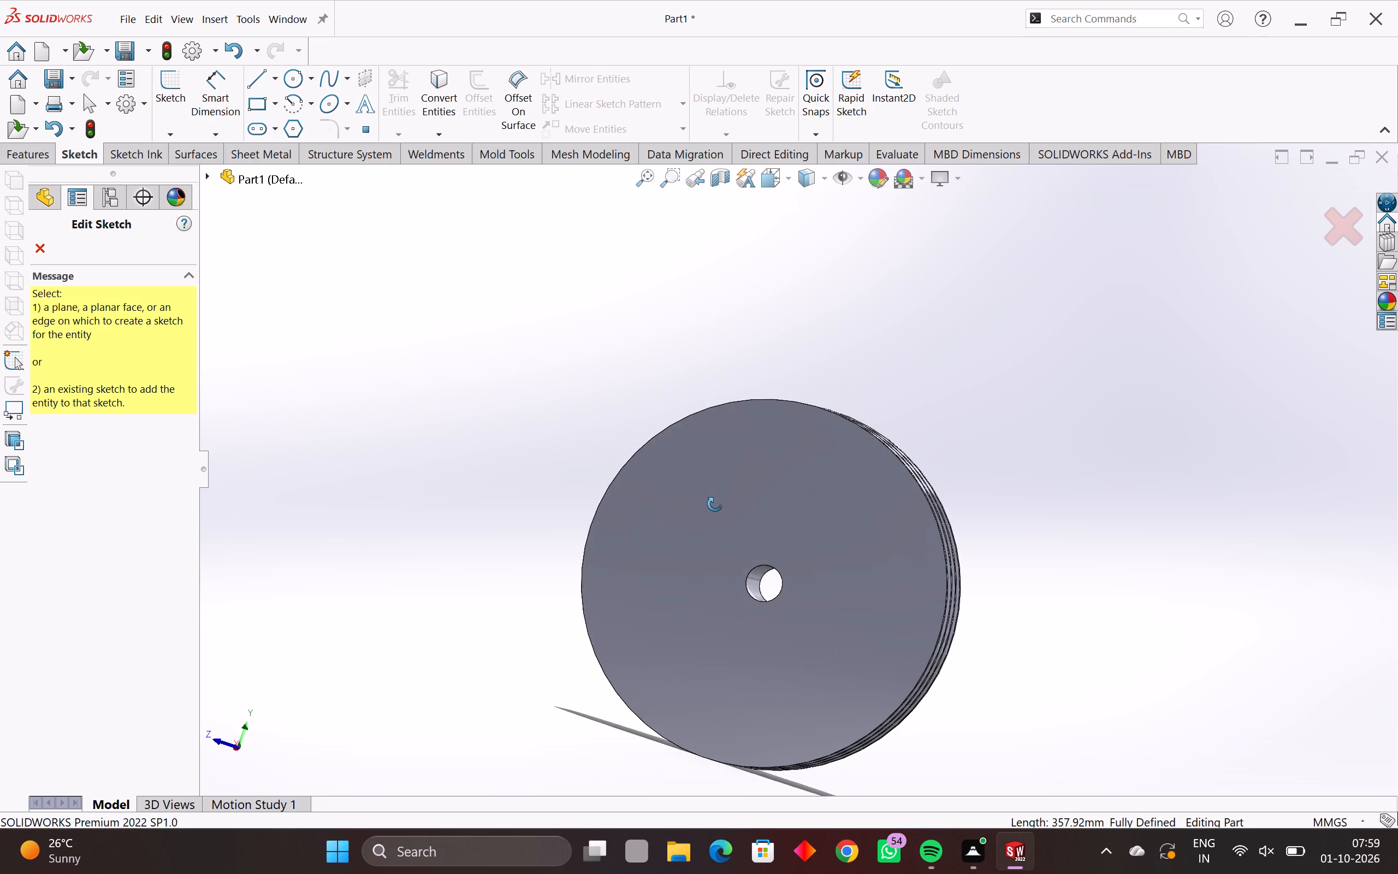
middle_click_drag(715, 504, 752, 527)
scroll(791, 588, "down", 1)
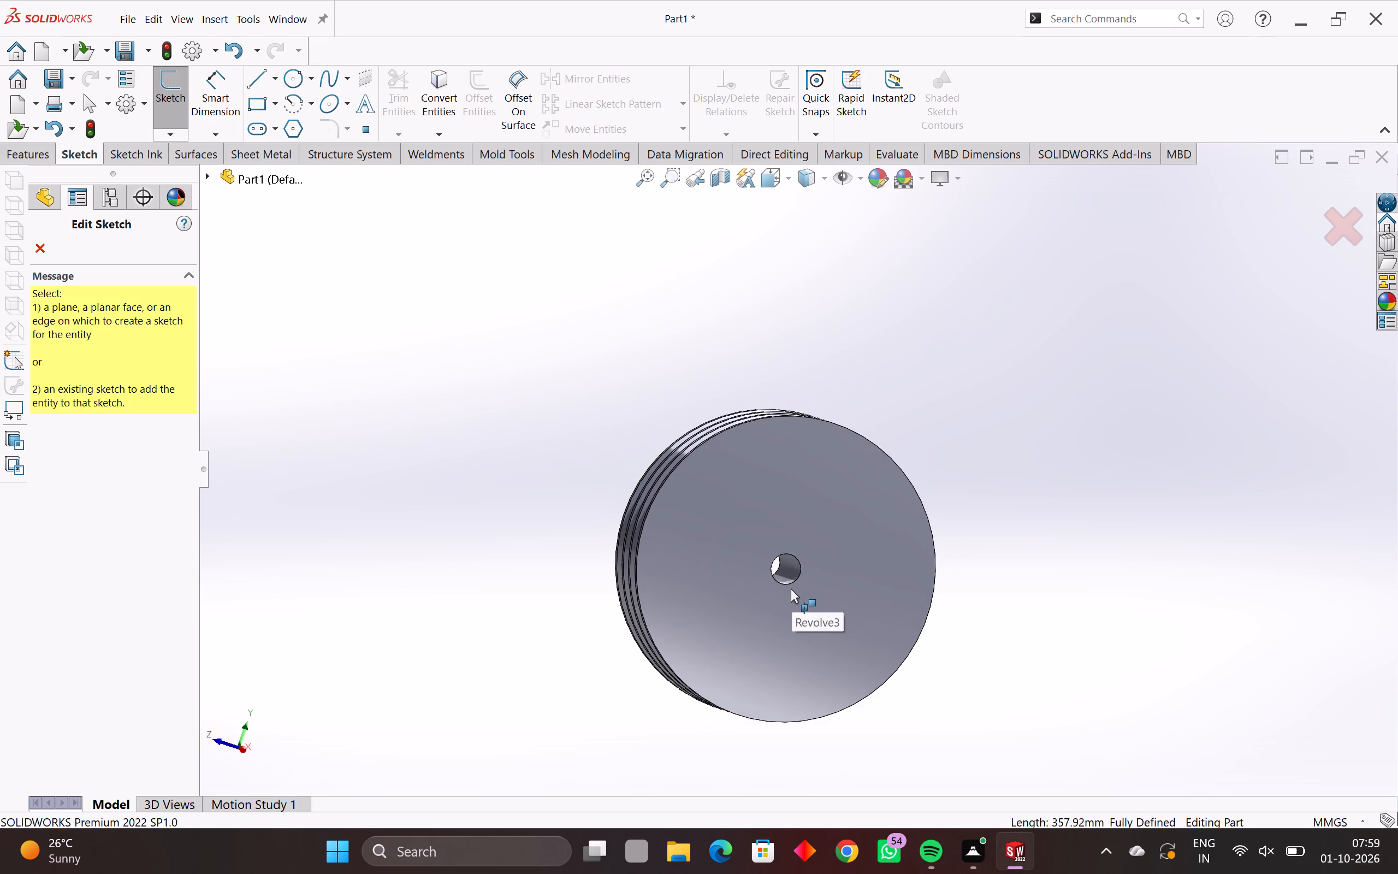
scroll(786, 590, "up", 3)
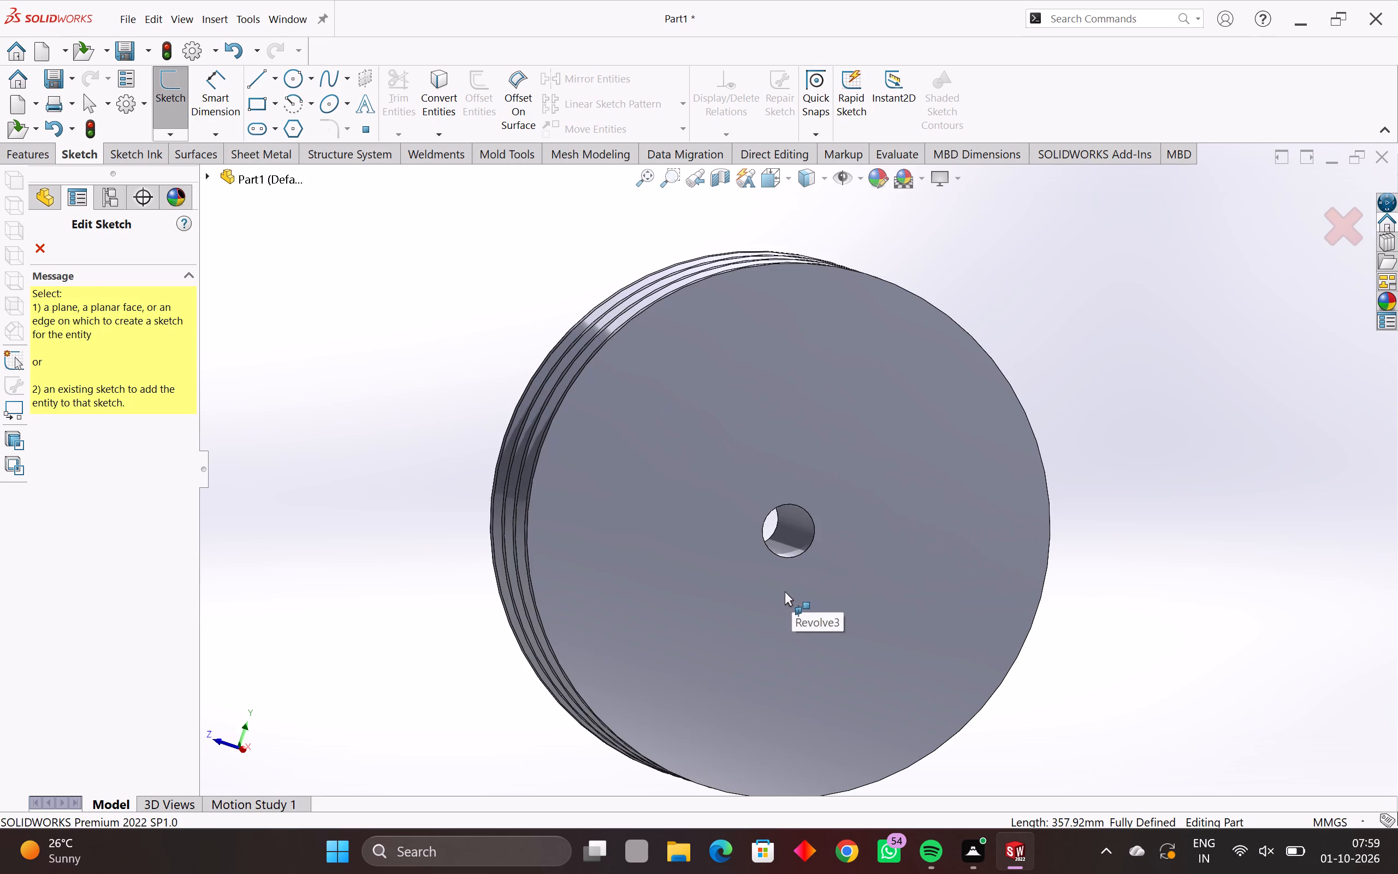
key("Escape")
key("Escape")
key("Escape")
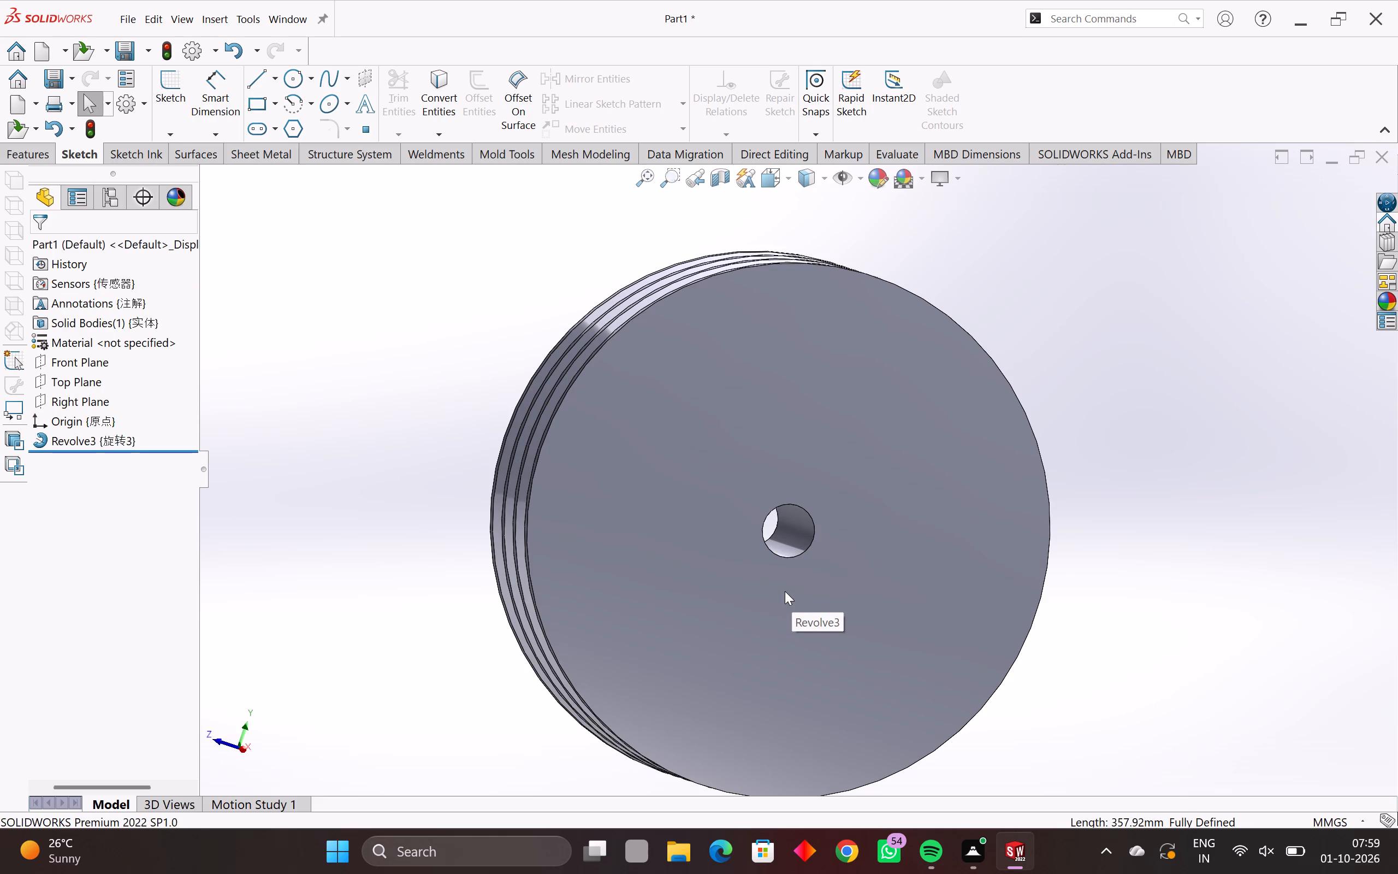
Start a new sketch on the pulley's flat side face with the Circle tool.
middle_click_drag(834, 584, 637, 565)
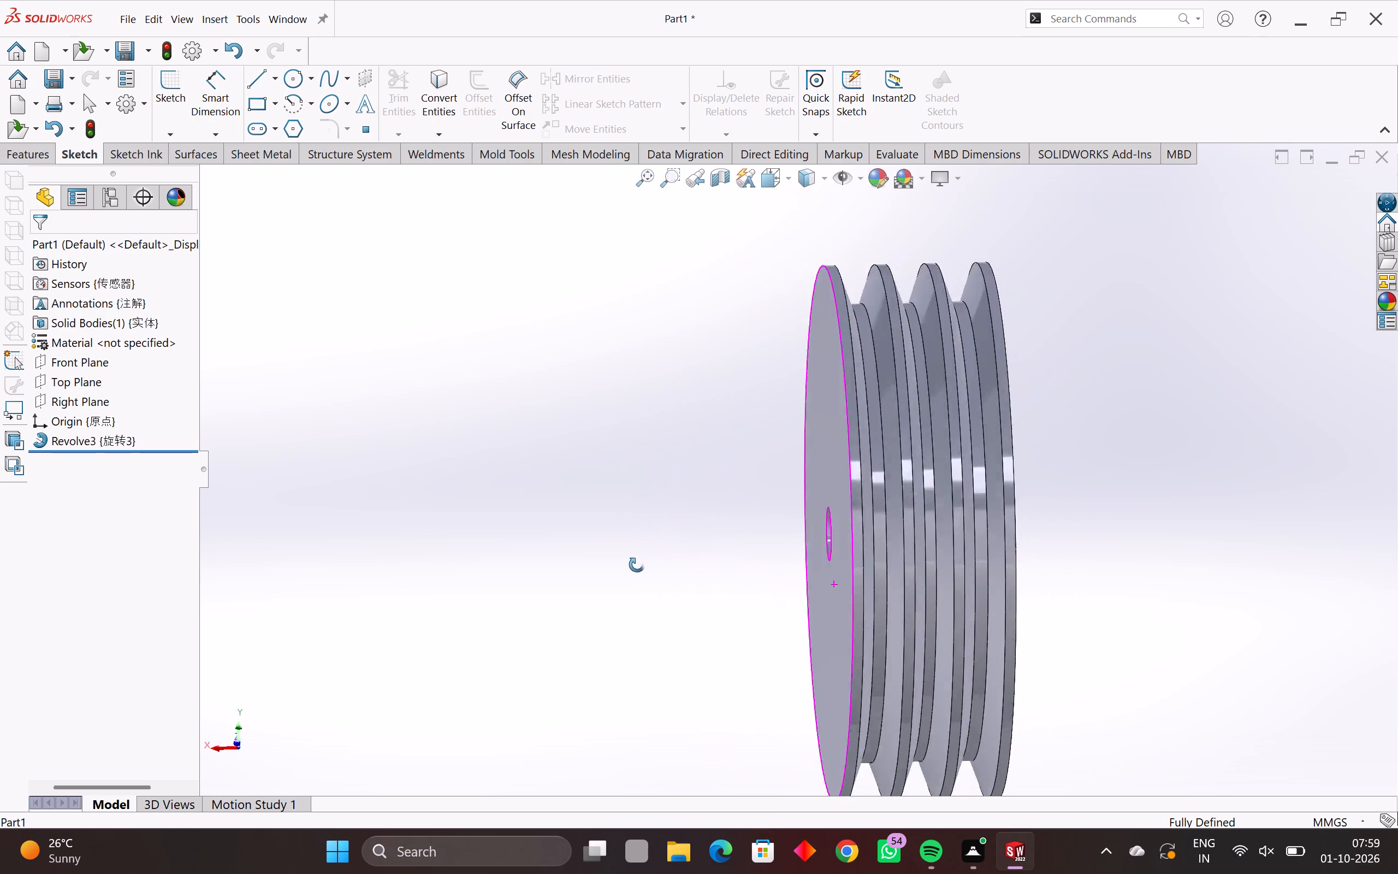
middle_click_drag(637, 565, 392, 583)
scroll(392, 583, "down", 3)
scroll(660, 610, "down", 4)
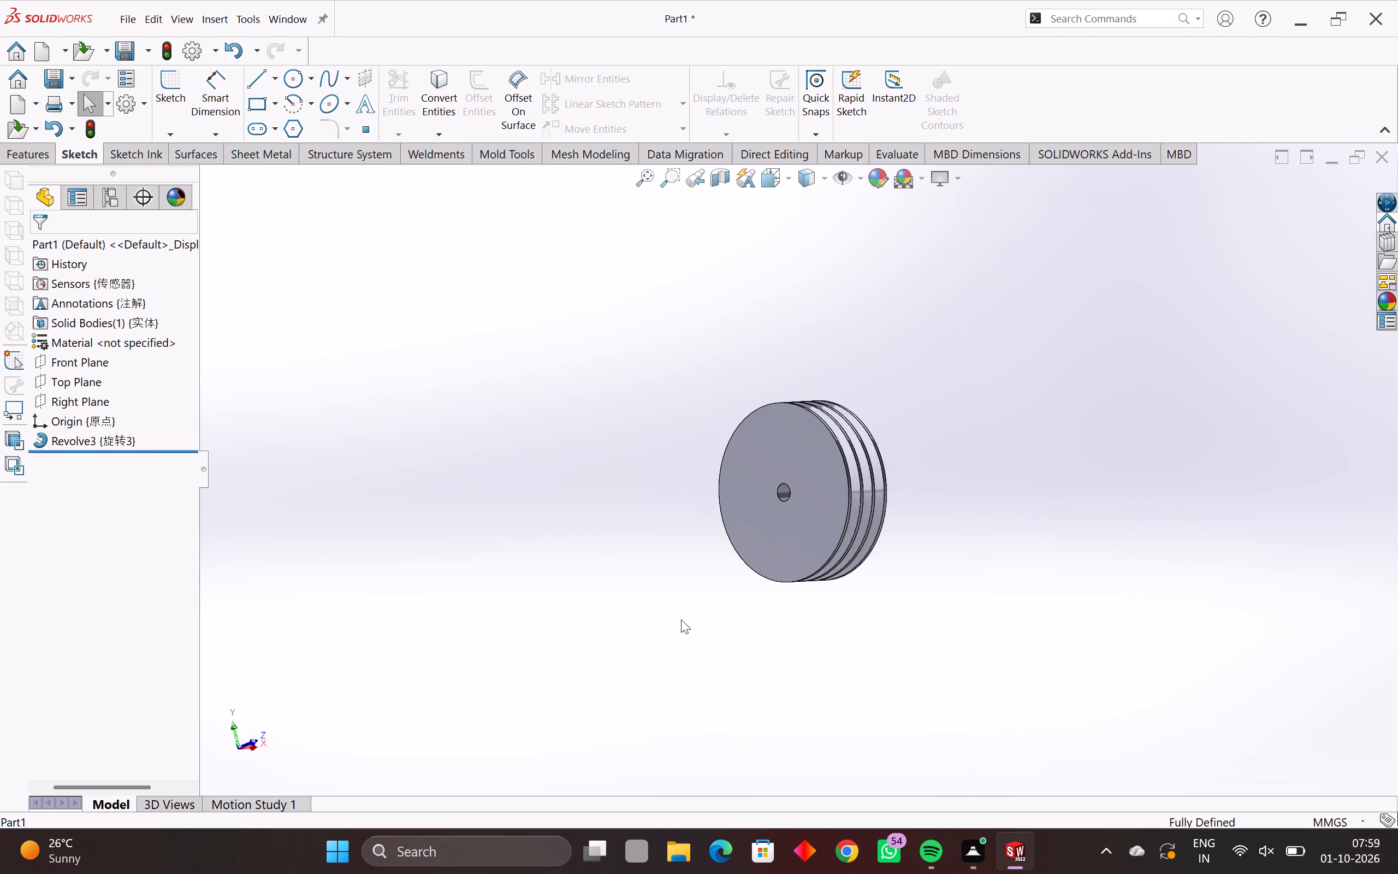
scroll(681, 619, "down", 4)
scroll(855, 533, "up", 3)
scroll(726, 470, "up", 2)
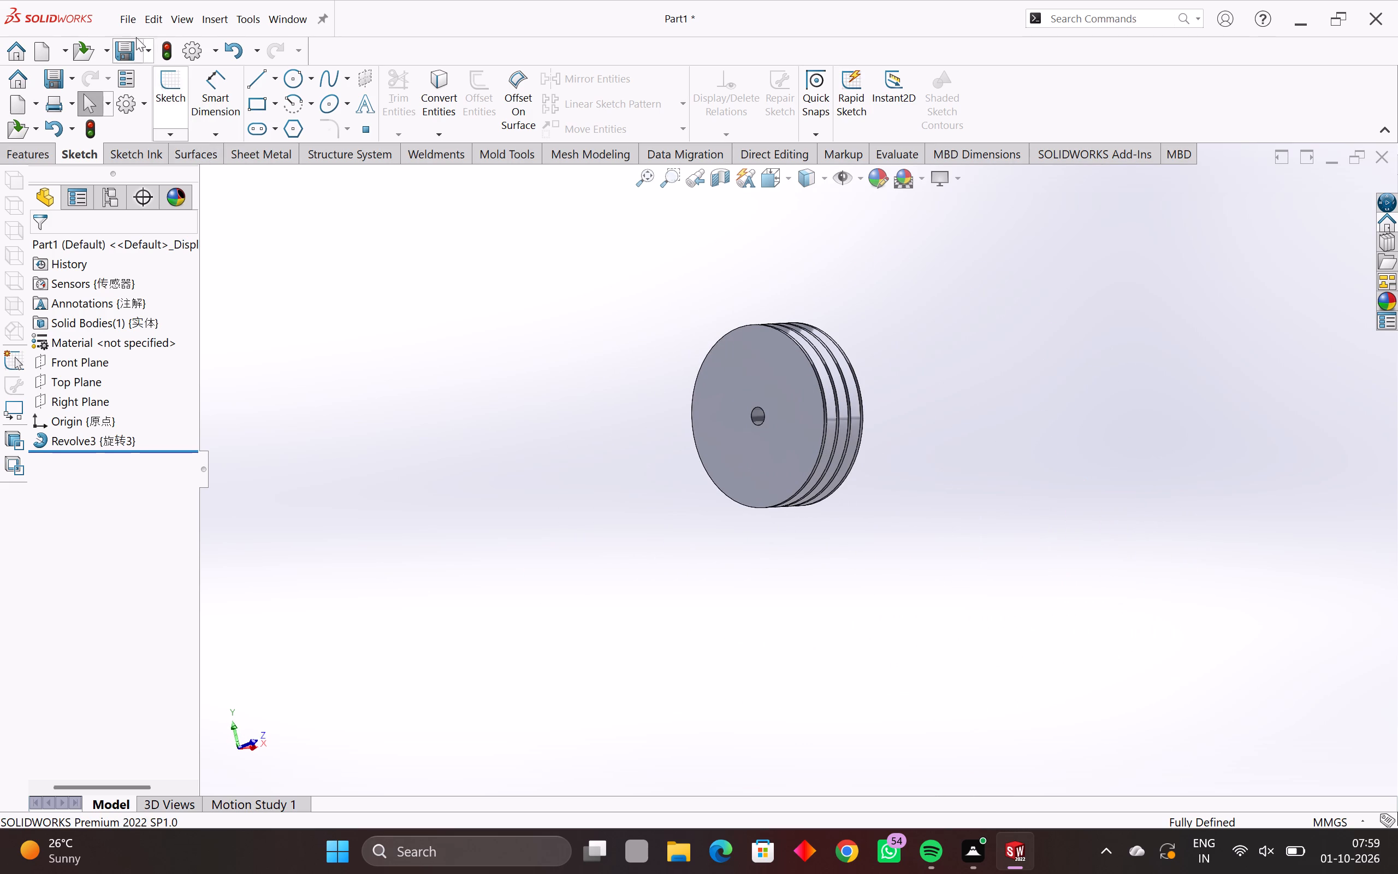
left_click(182, 83)
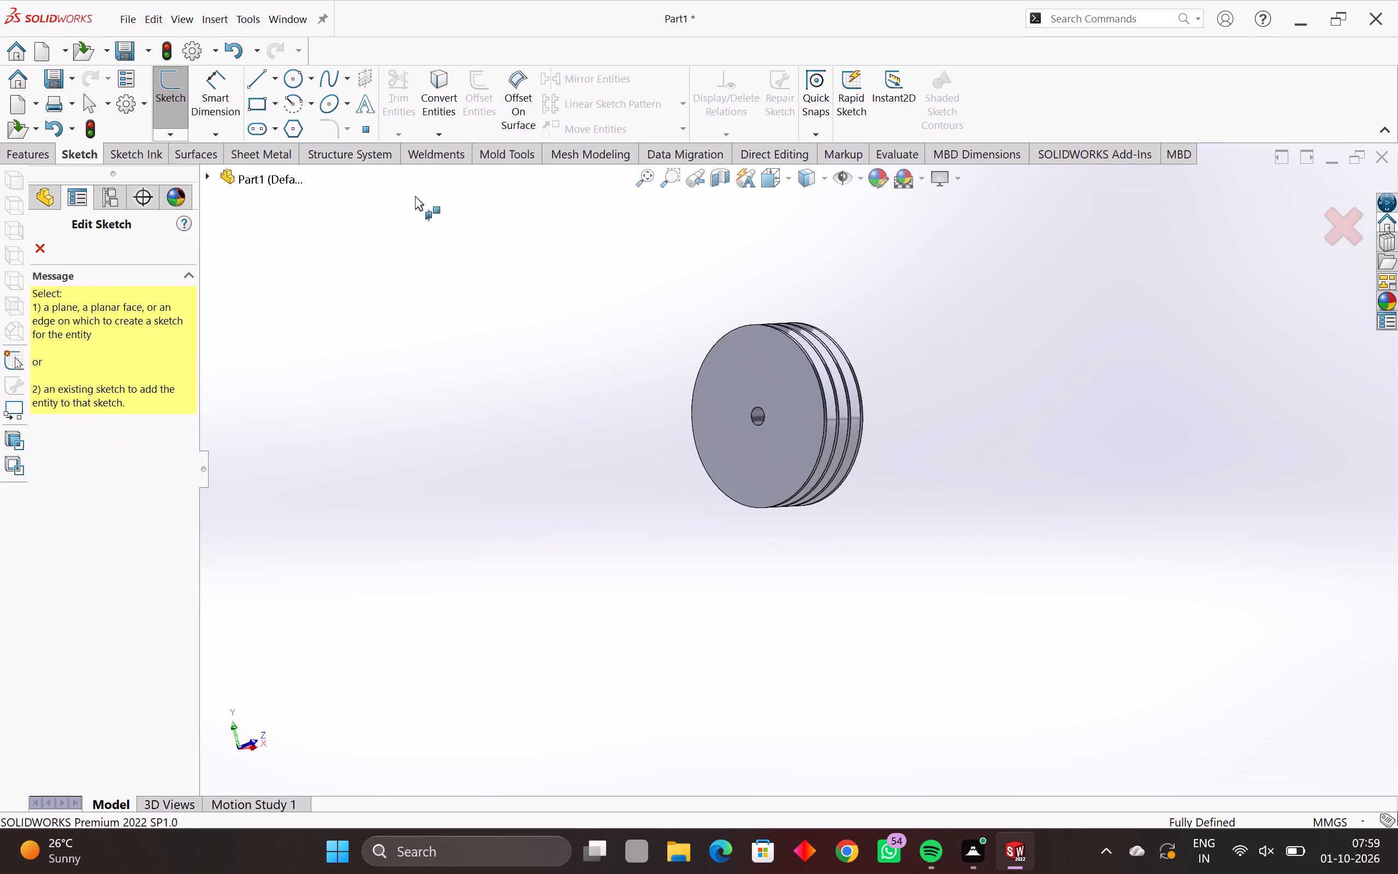
middle_click_drag(696, 436, 786, 449)
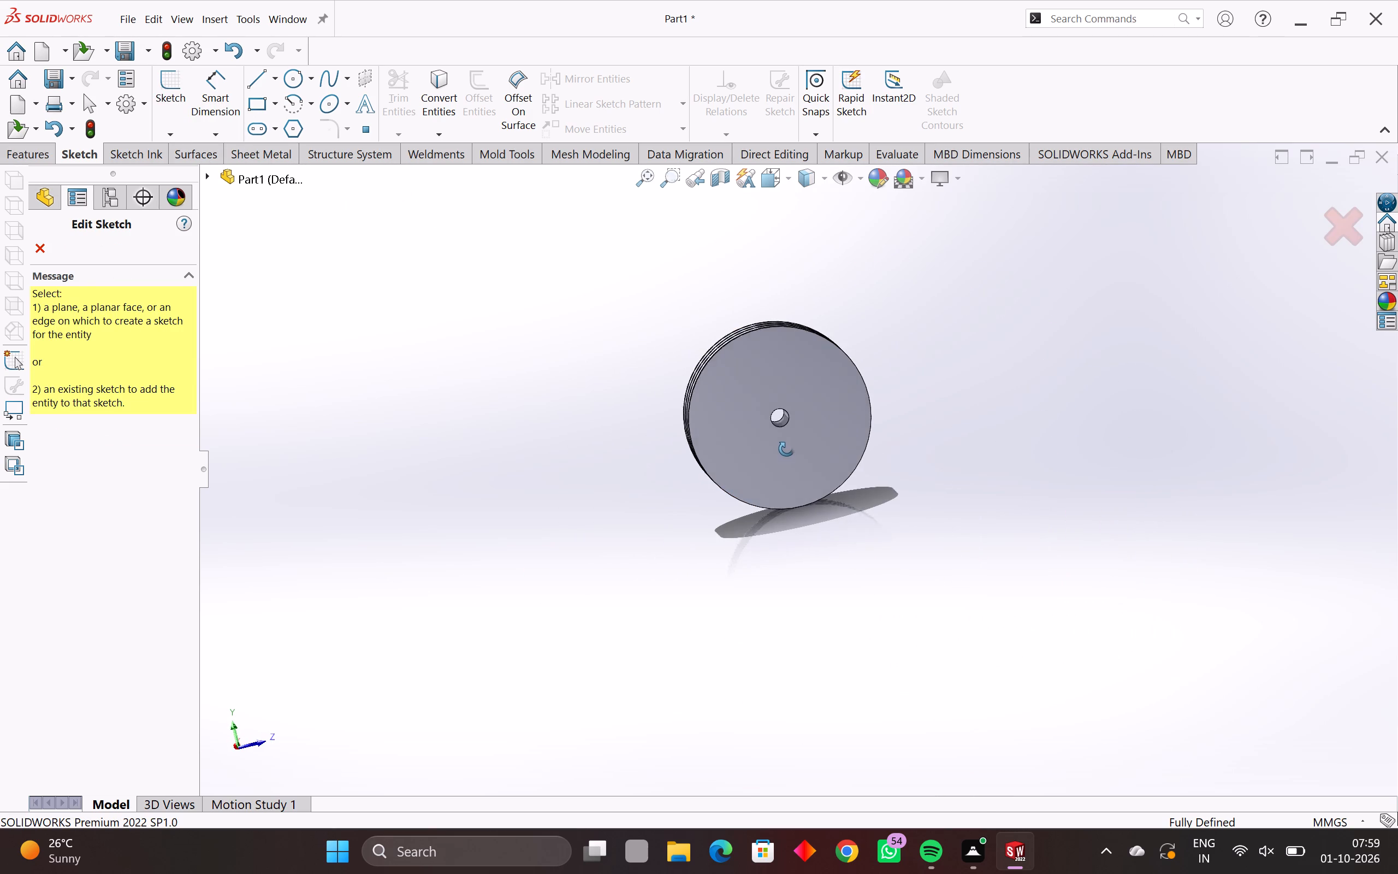
middle_click_drag(786, 449, 783, 429)
scroll(783, 414, "up", 6)
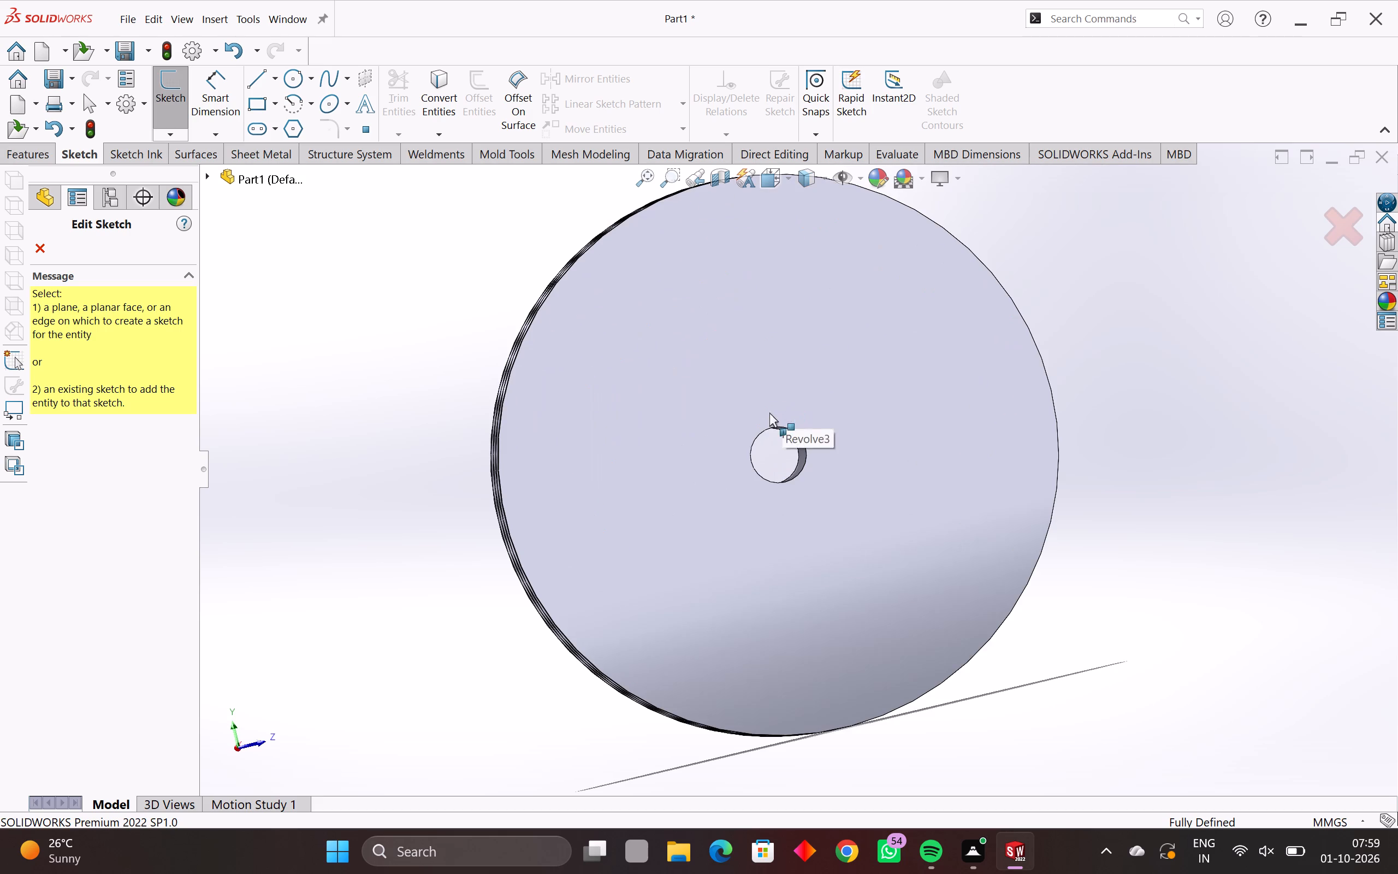
scroll(777, 441, "up", 3)
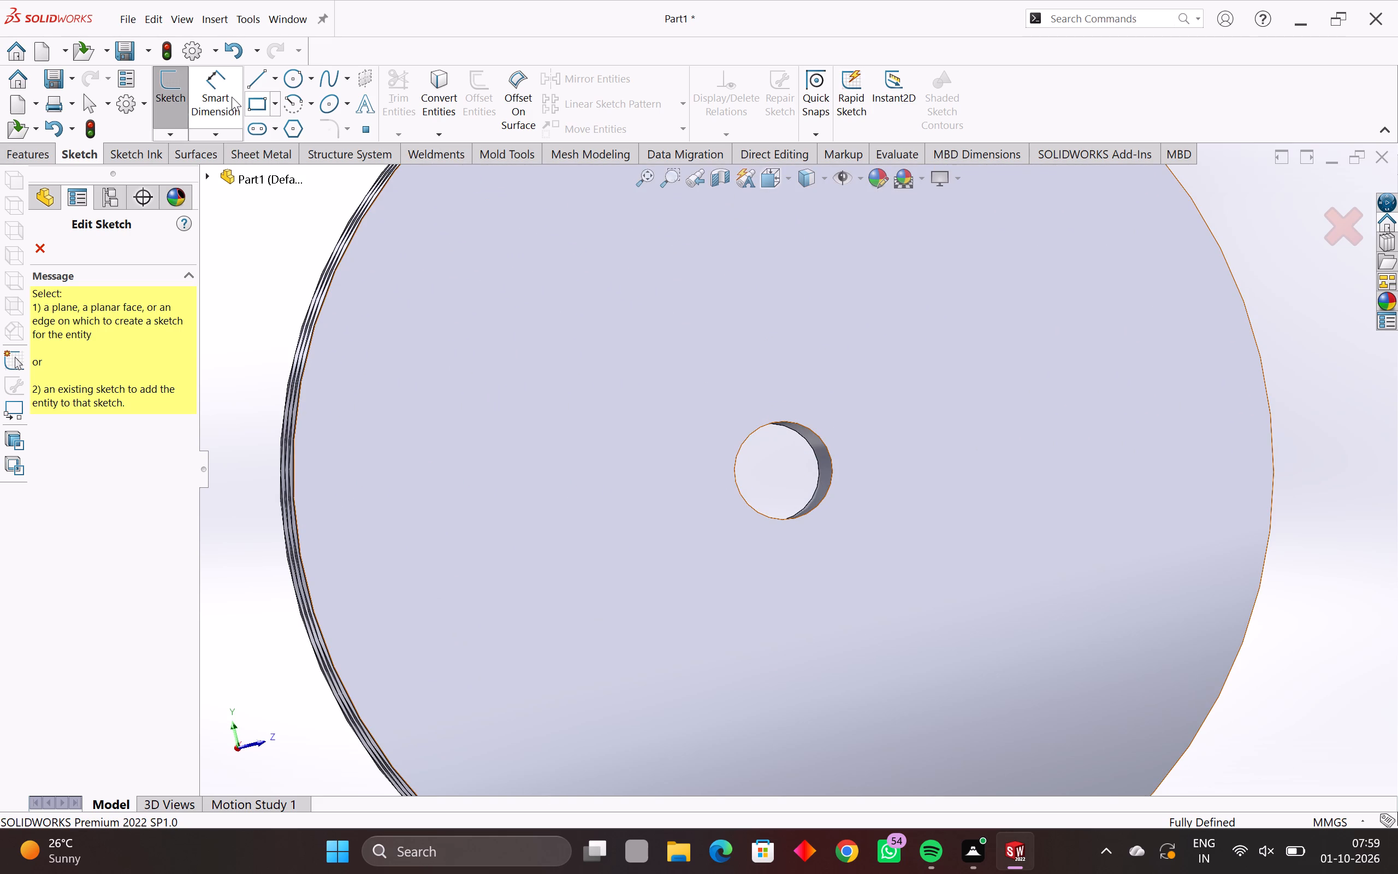
left_click(298, 84)
left_click_drag(809, 441, 891, 466)
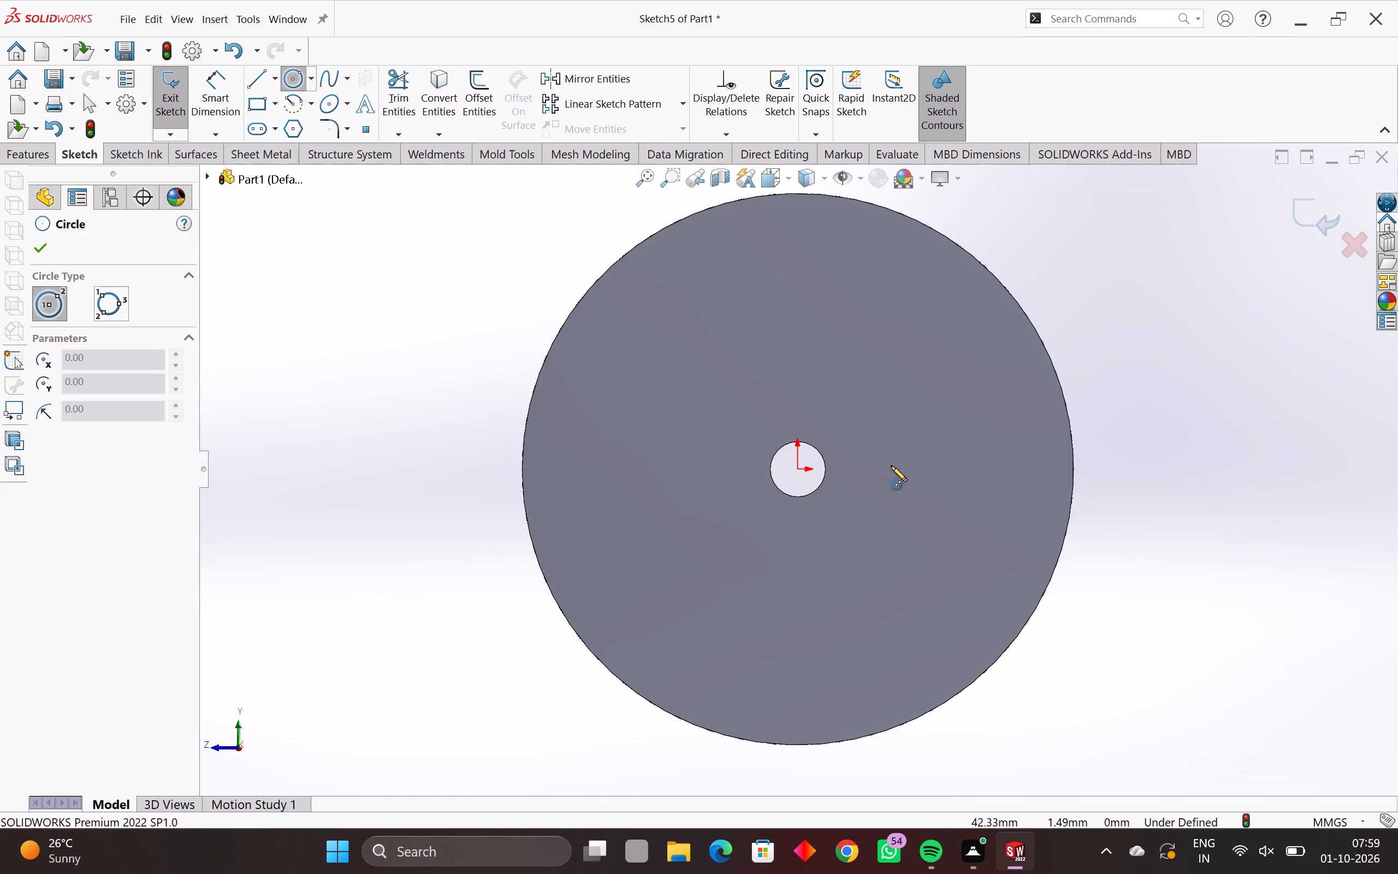
Sketch a circle of about 20.5 mm radius centred on the origin, around the central bore.
scroll(820, 469, "up", 3)
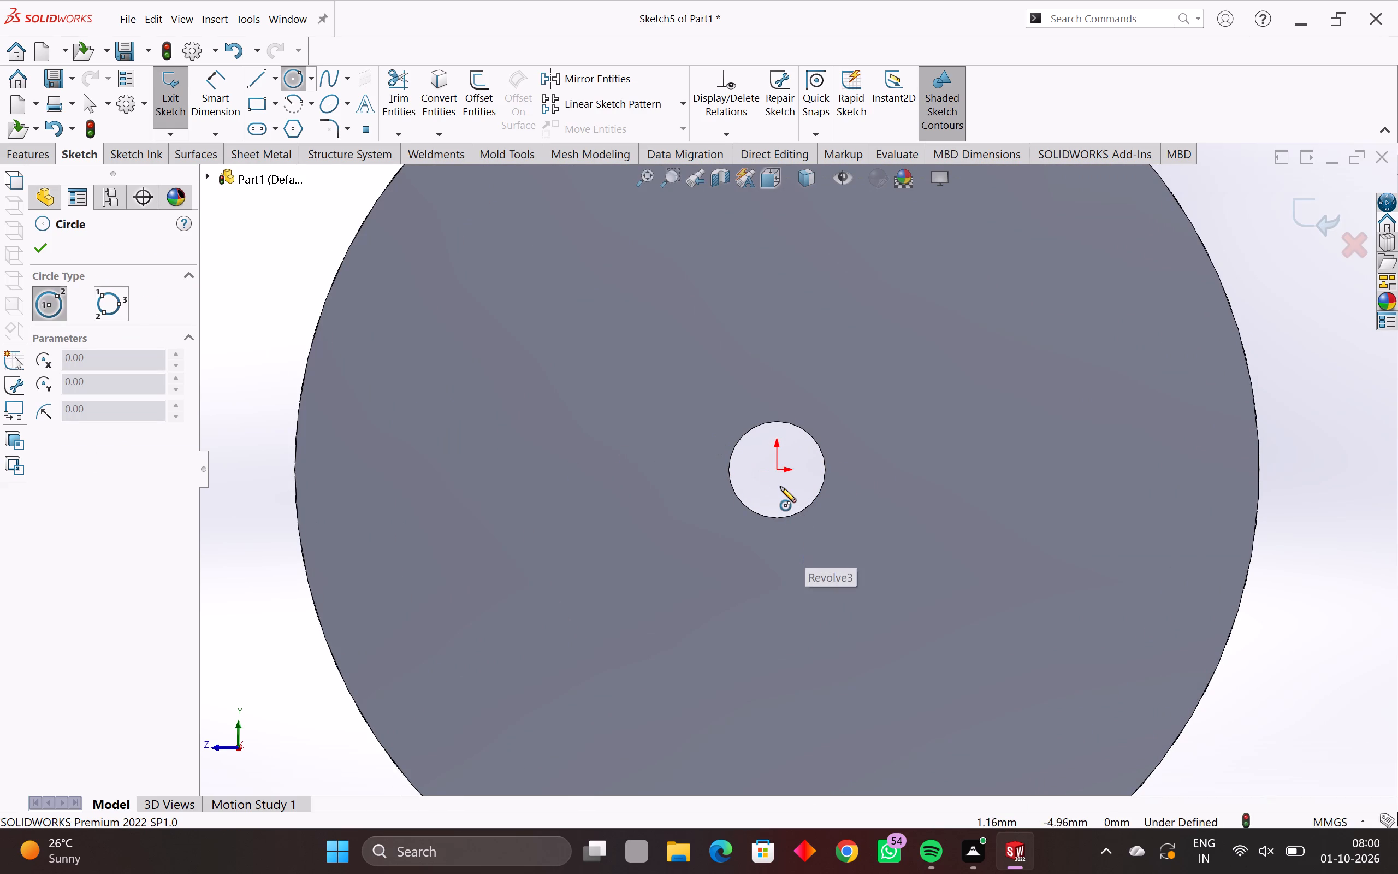
left_click(777, 473)
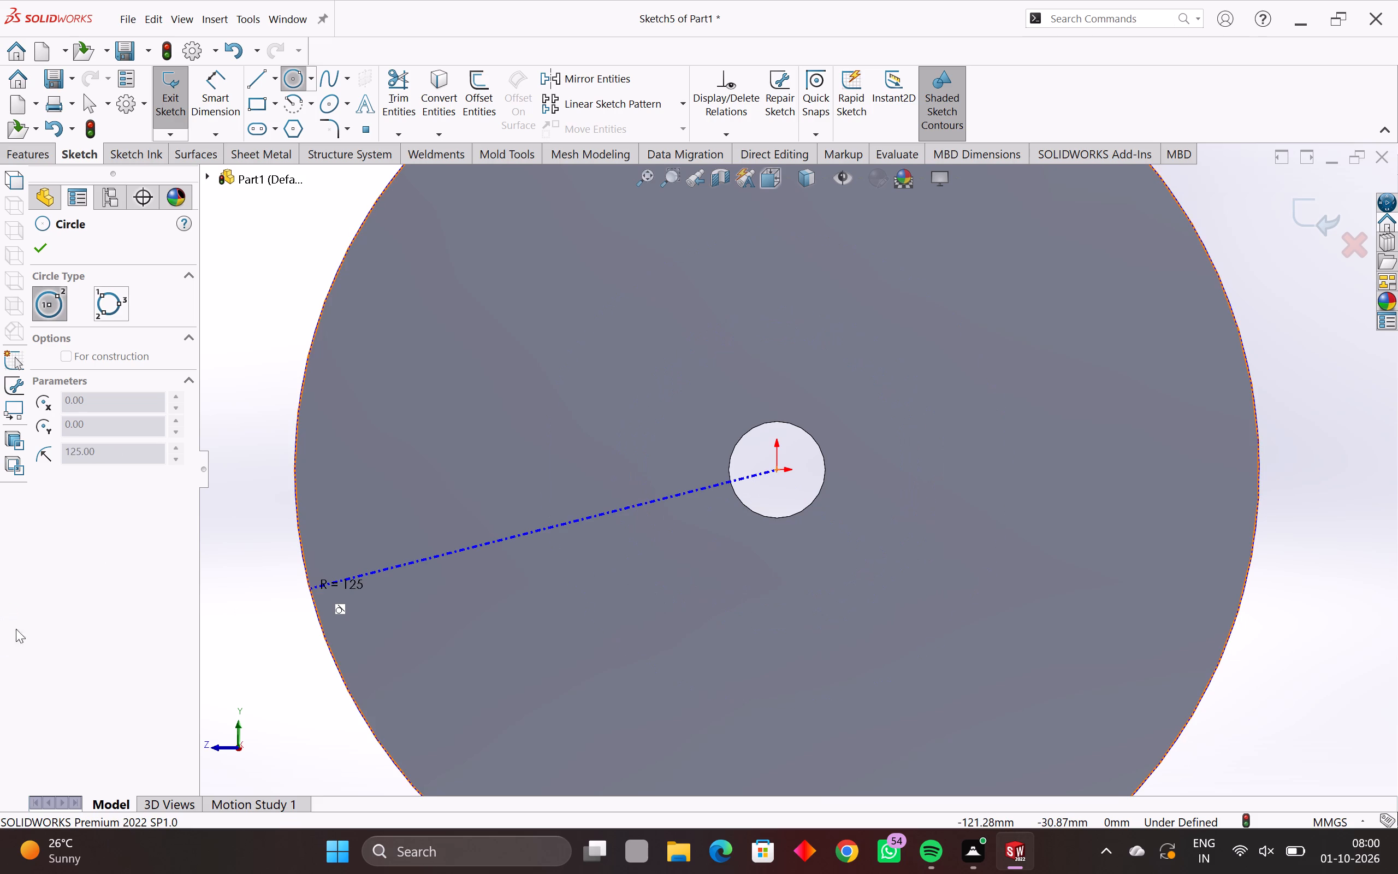
left_click(704, 500)
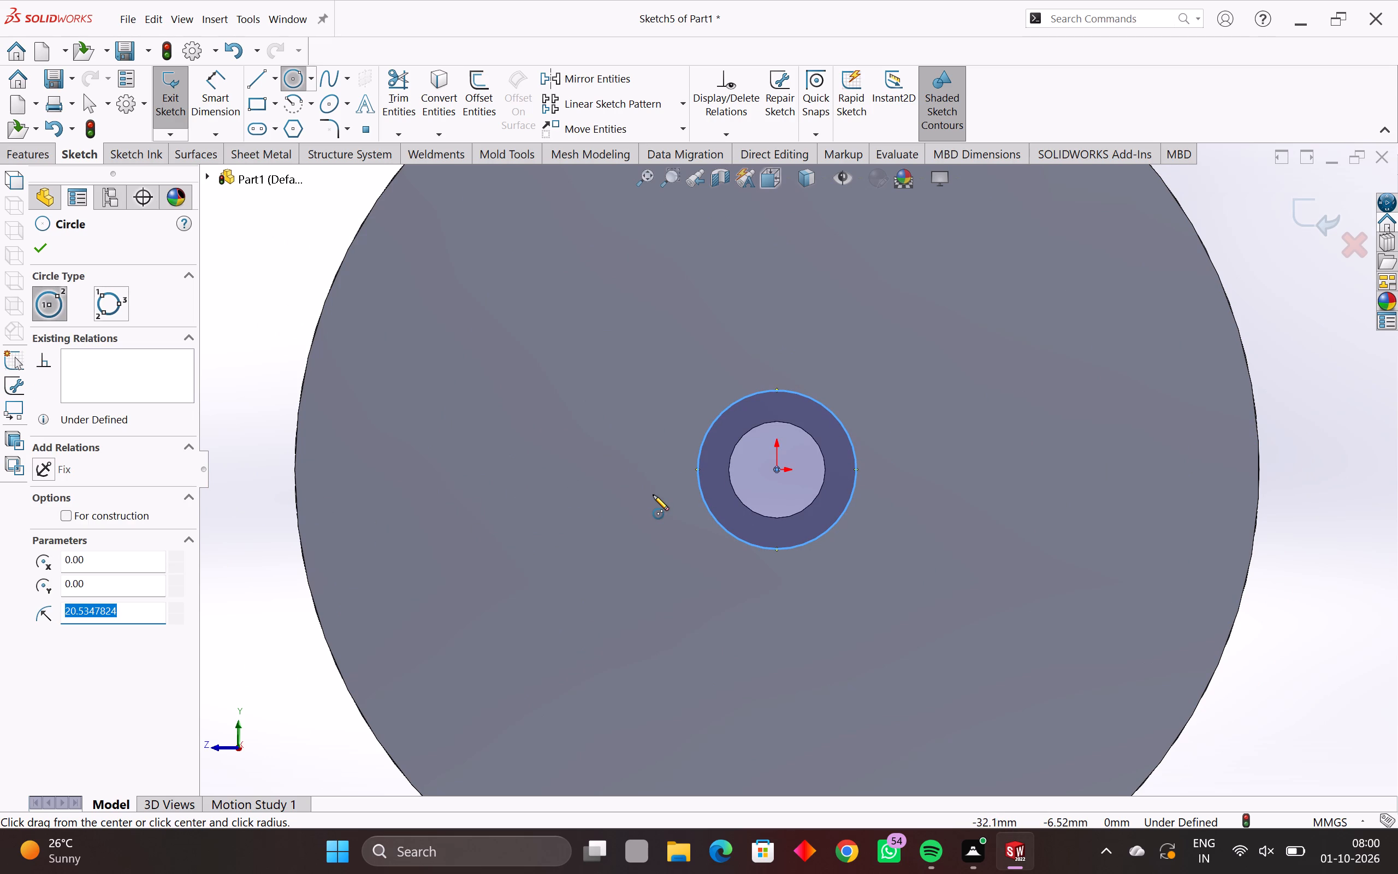
middle_click_drag(653, 495, 655, 519)
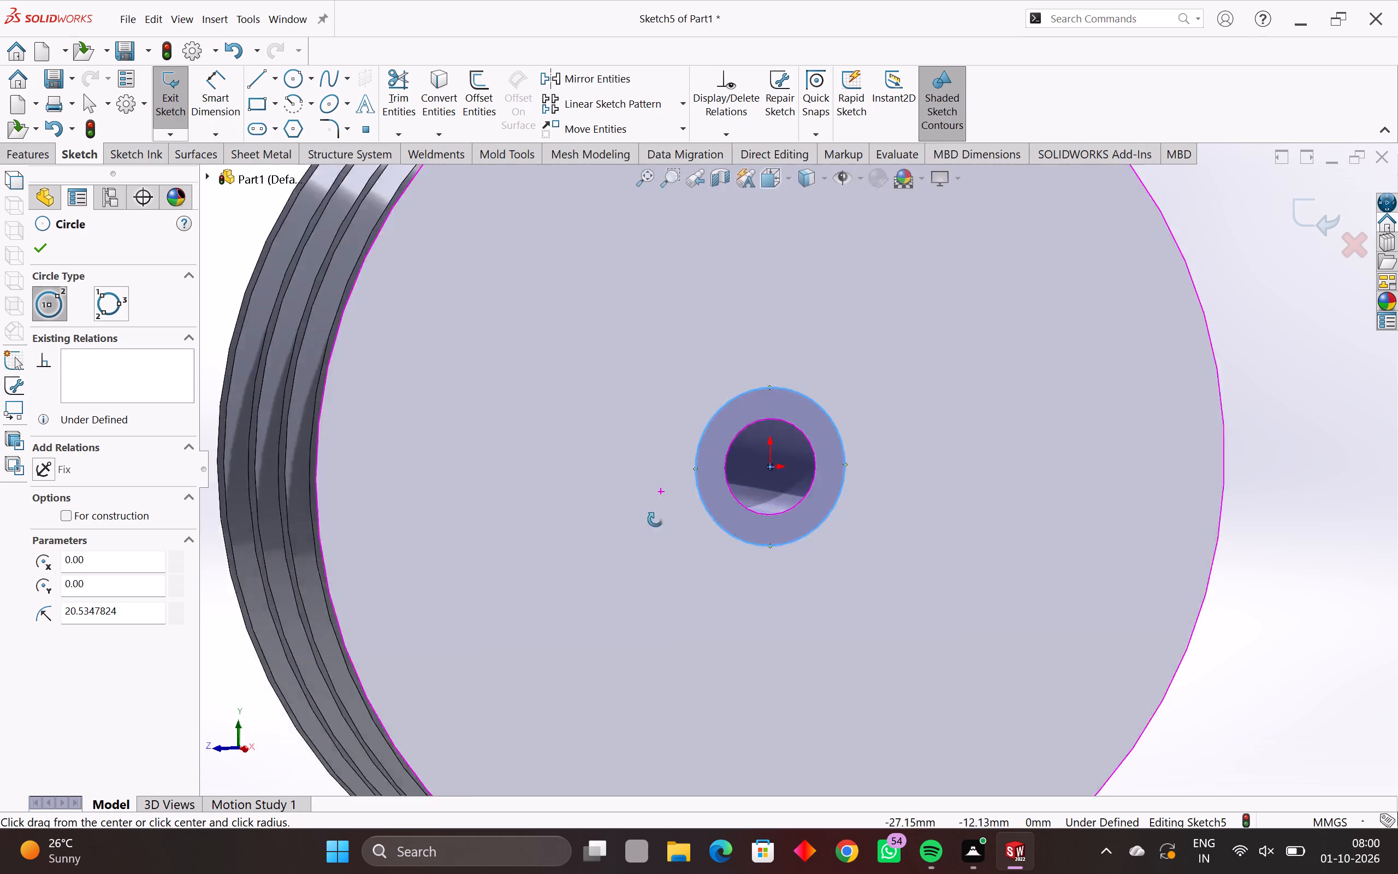
middle_click_drag(655, 519, 676, 502)
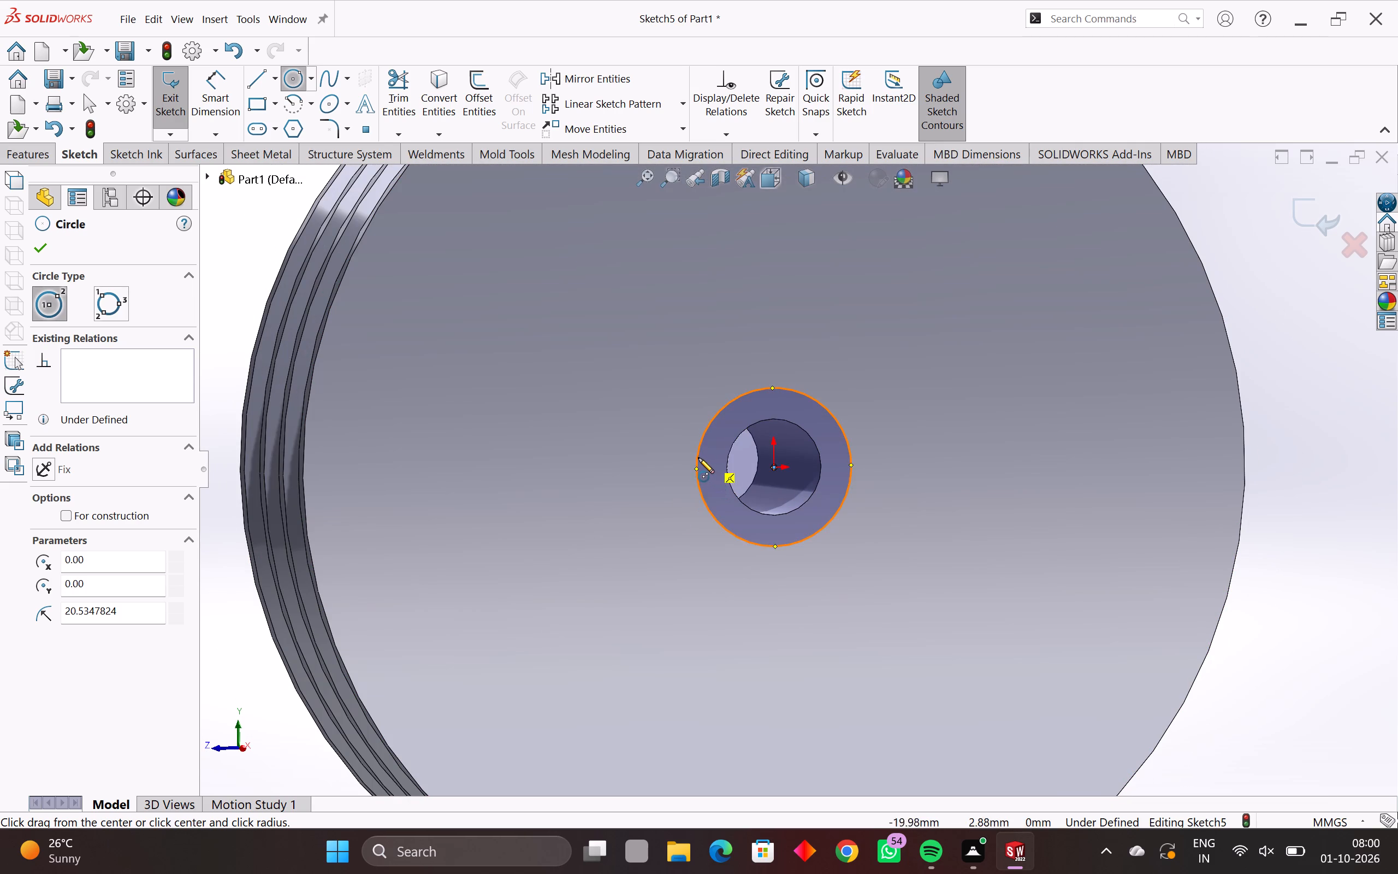
key("Escape")
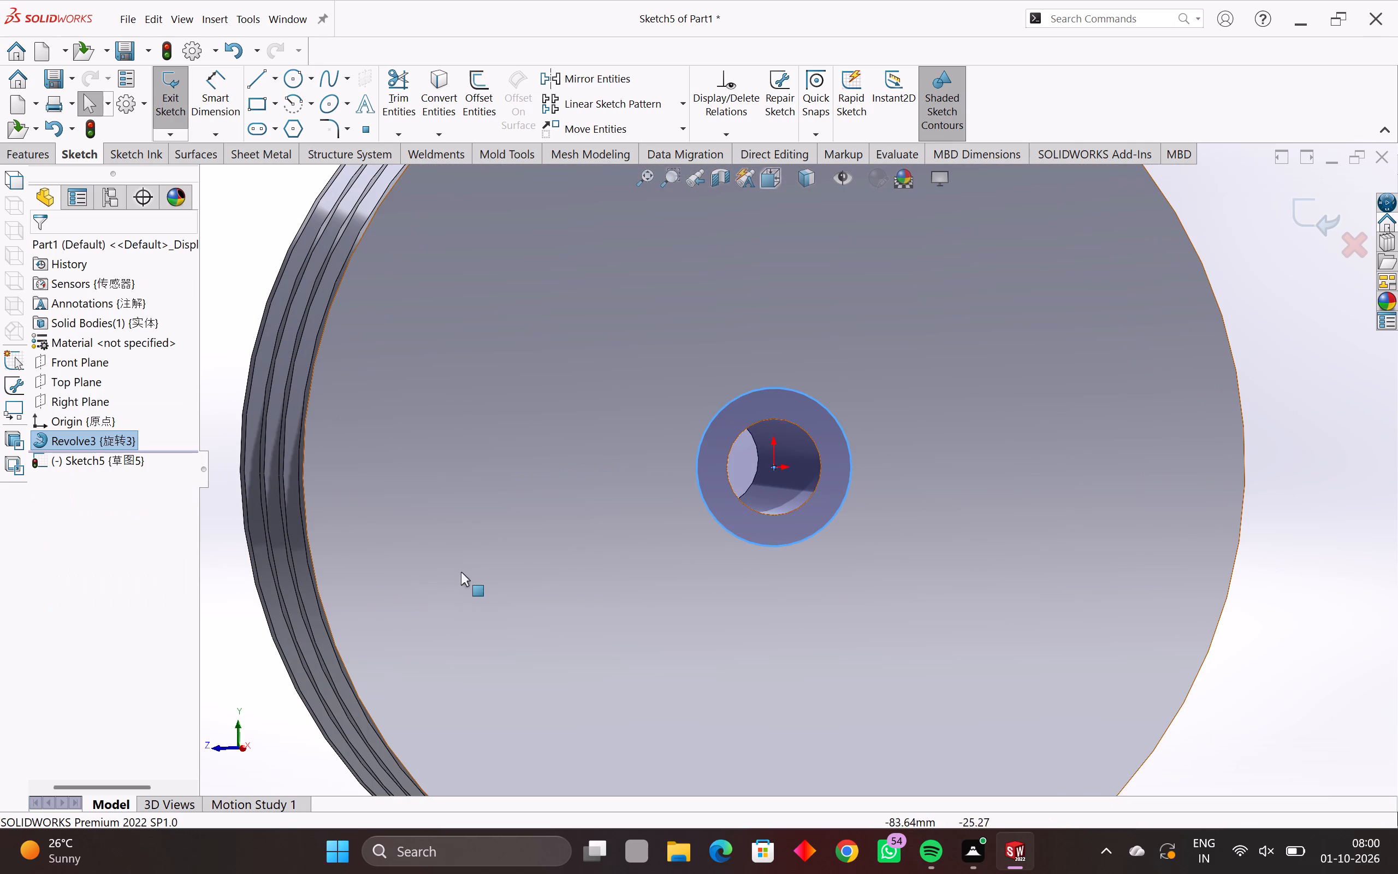
Set the sketched circle's radius to 100 mm.
left_click(714, 415)
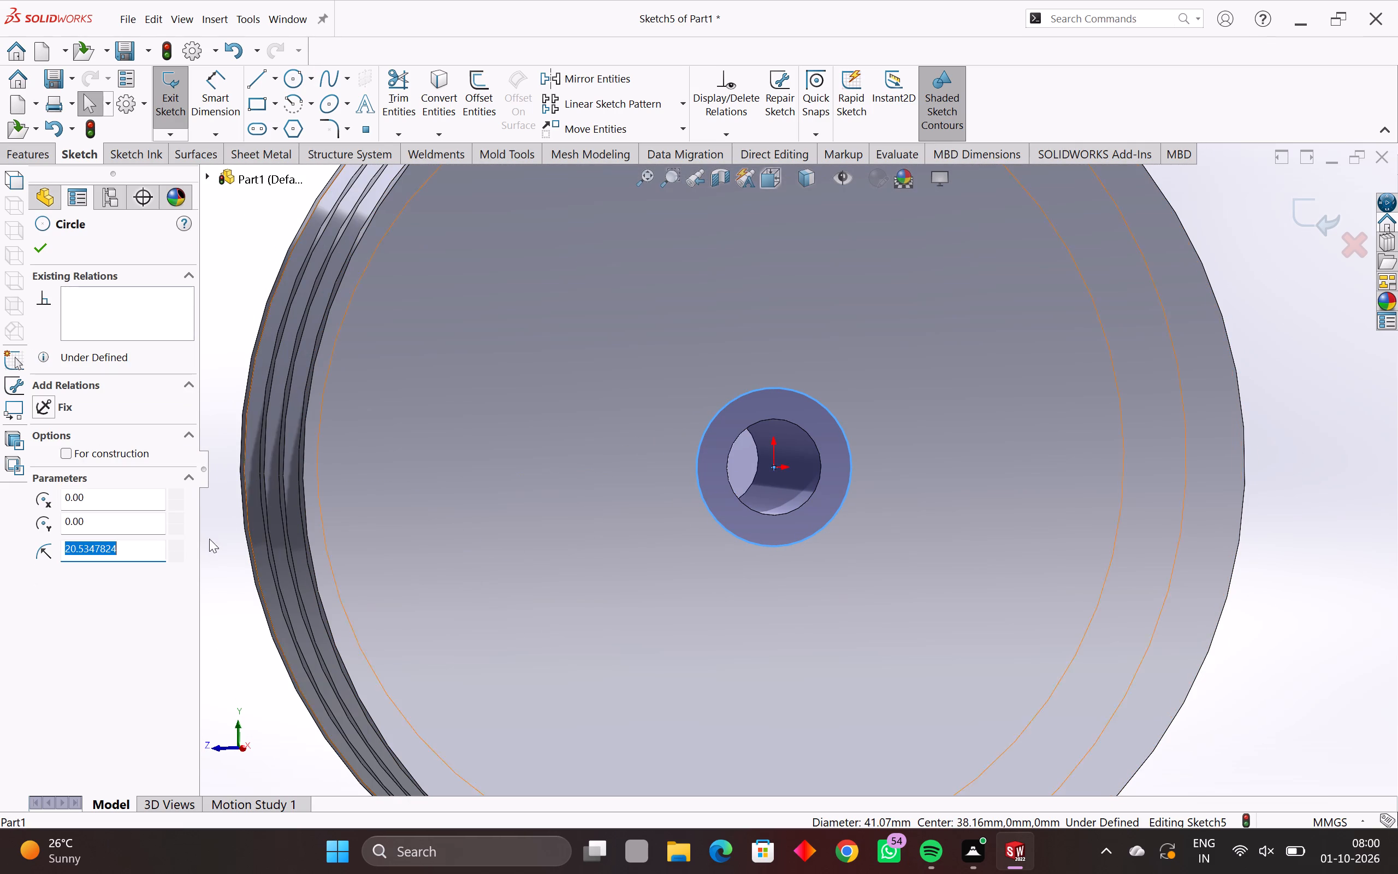
left_click_drag(154, 545, 0, 573)
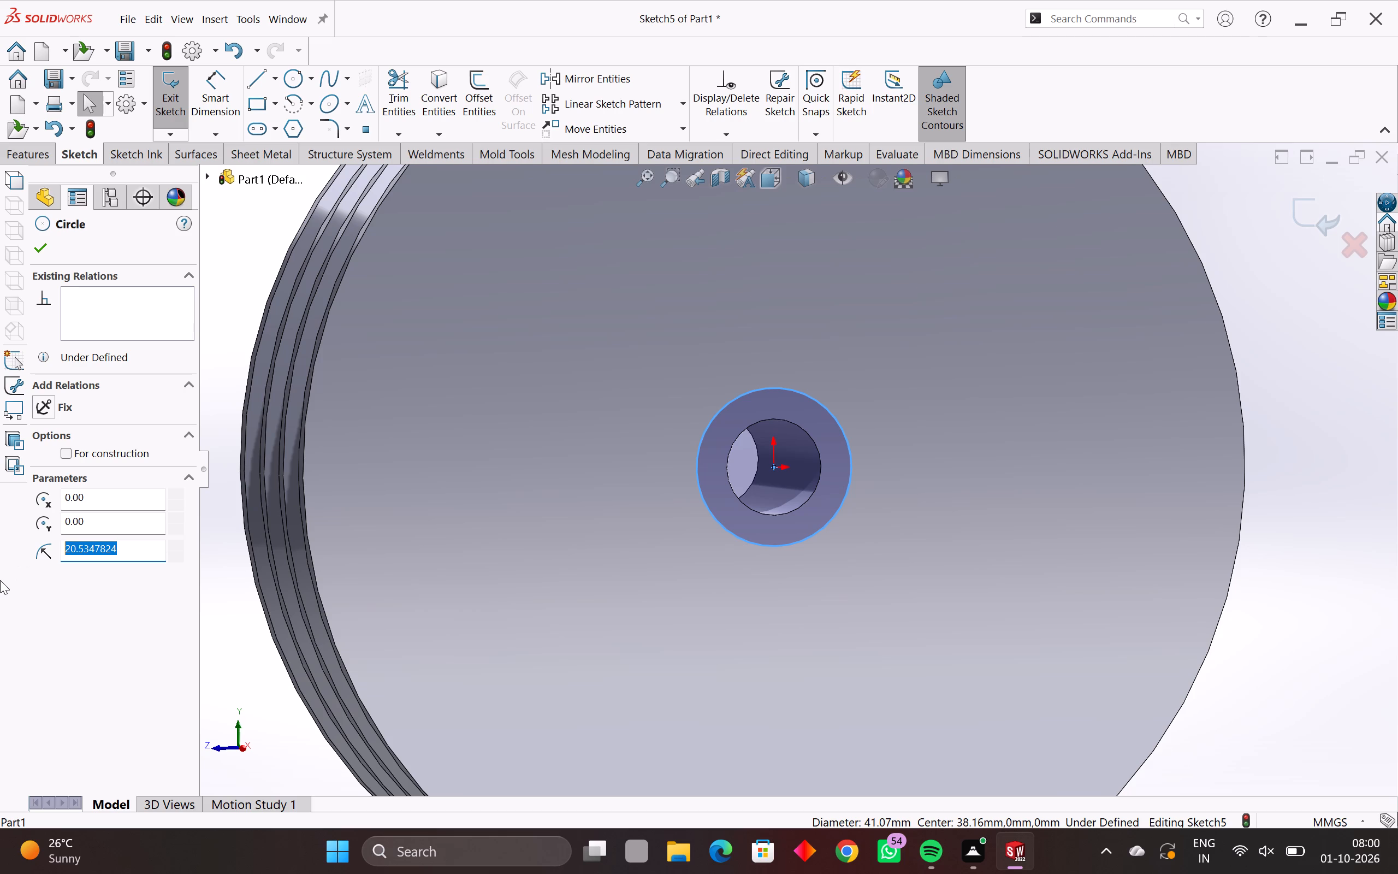
type("100")
key("Return")
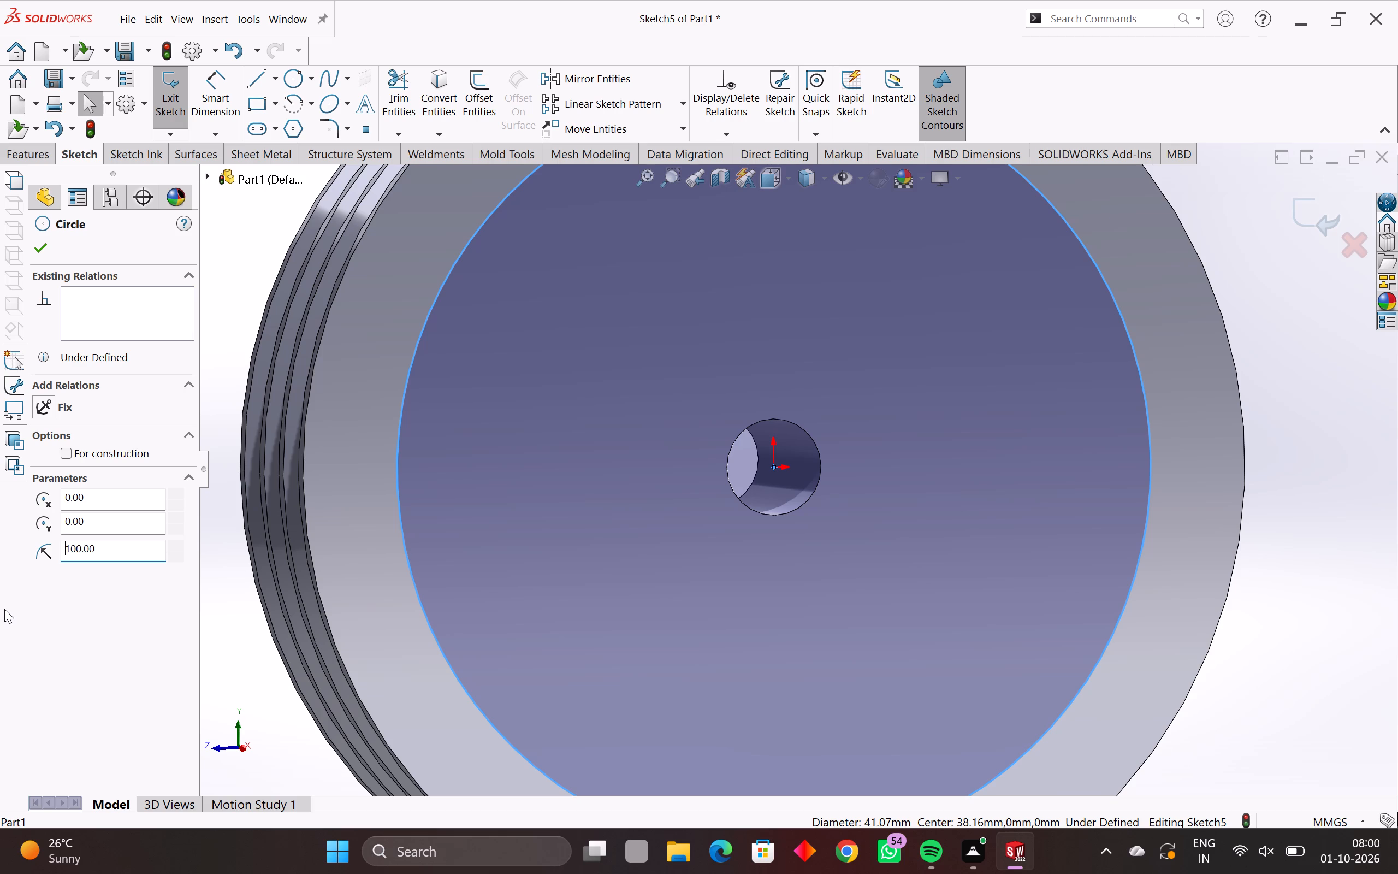
Examine the enlarged circle on the side face and the pulley's grooves and rim from several angles.
middle_click_drag(34, 641, 155, 651)
middle_click_drag(495, 543, 566, 562)
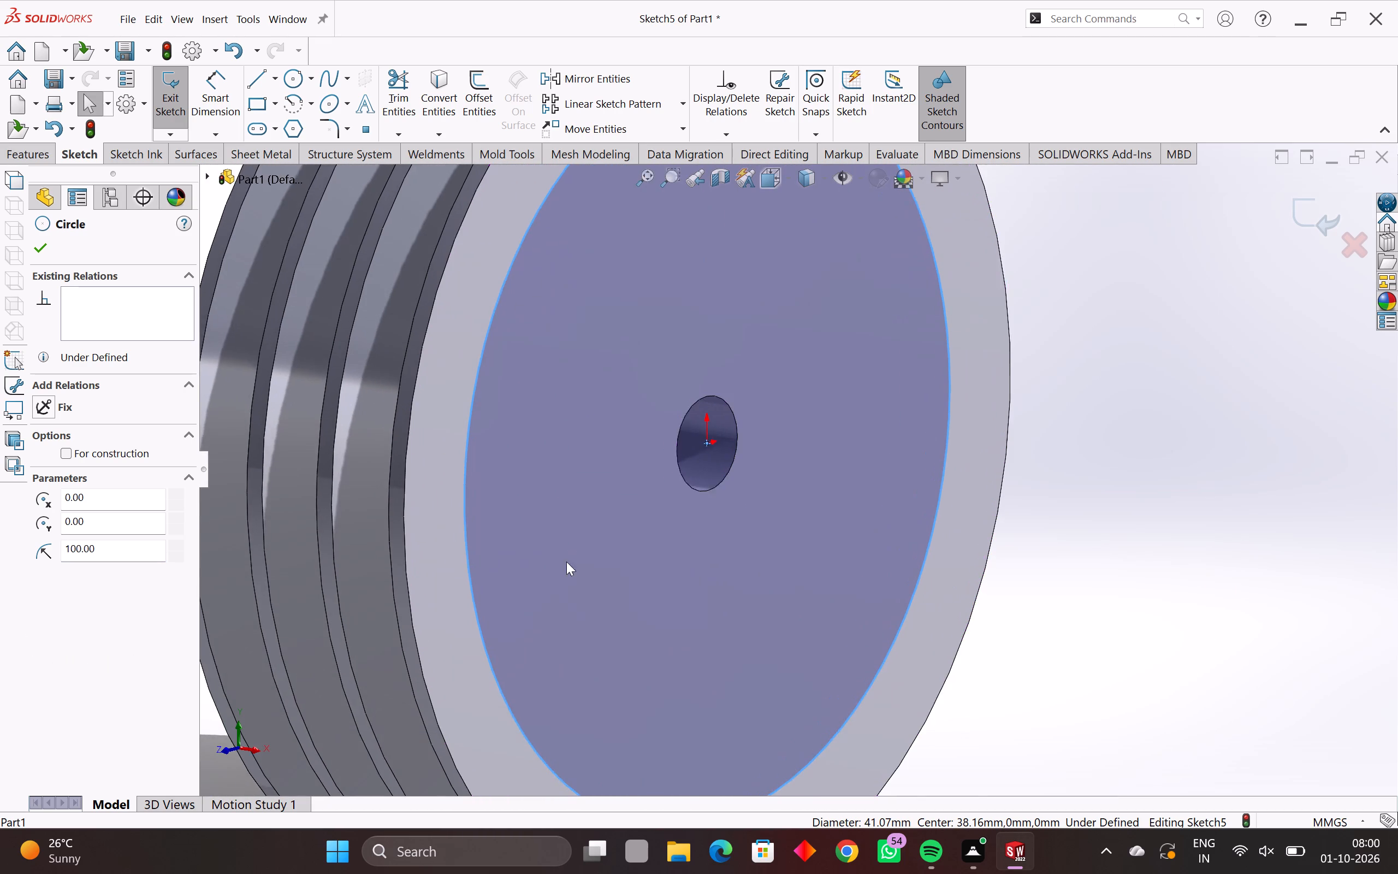
scroll(587, 564, "down", 3)
middle_click_drag(597, 567, 670, 593)
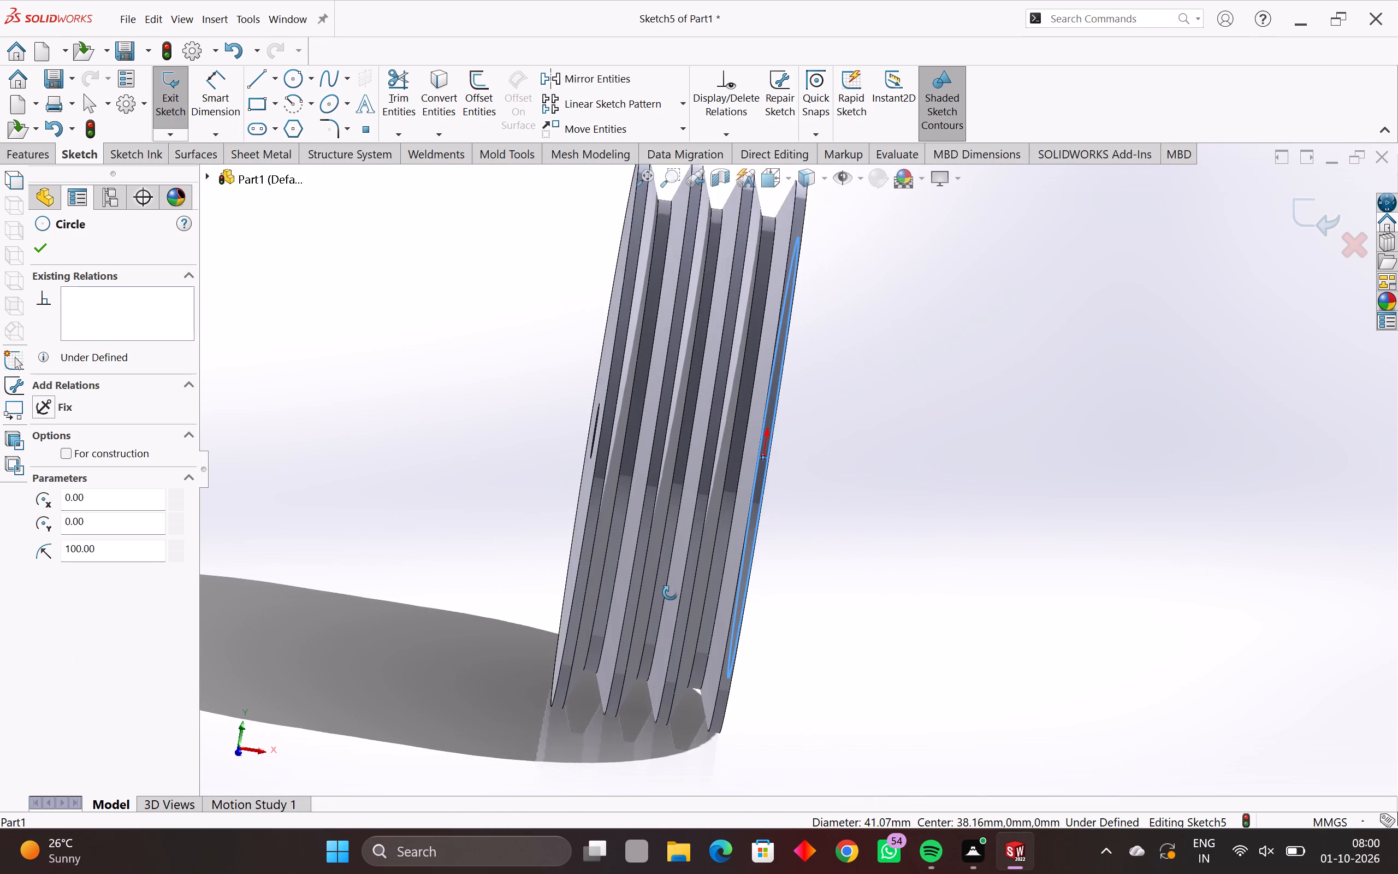
middle_click_drag(670, 593, 684, 598)
scroll(684, 598, "up", 3)
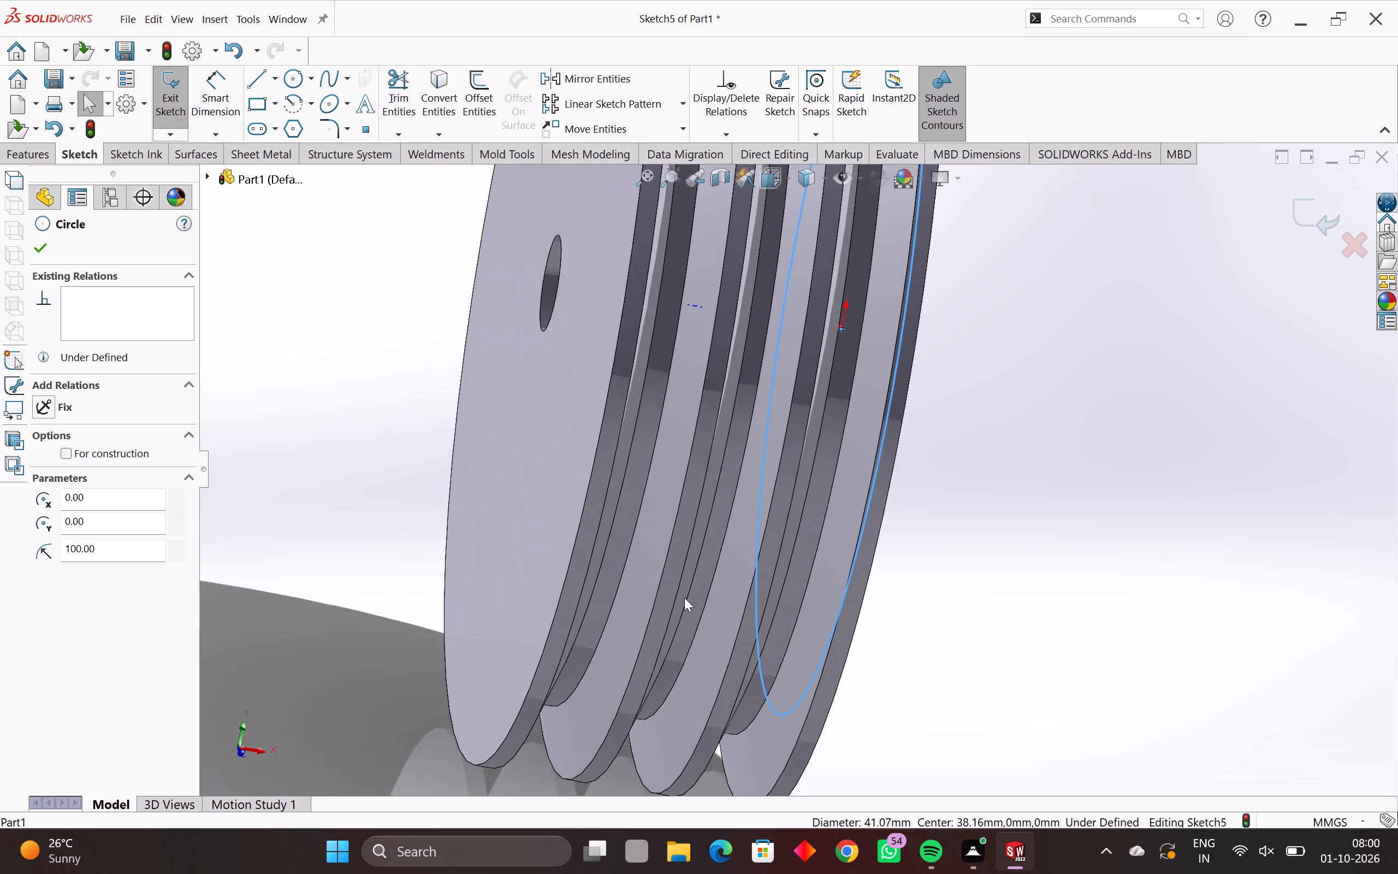
middle_click_drag(684, 598, 613, 603)
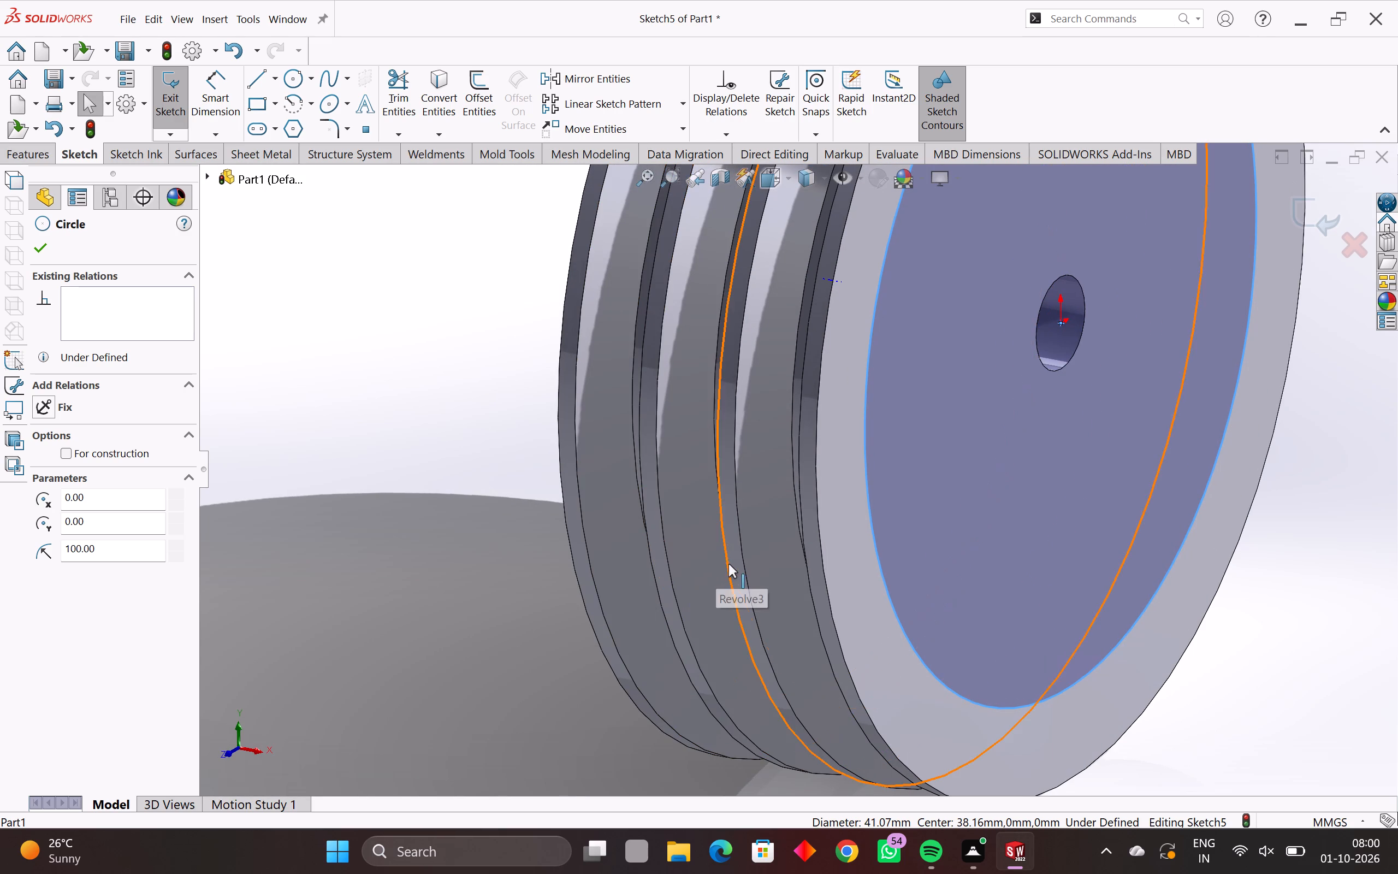
middle_click_drag(728, 564, 708, 584)
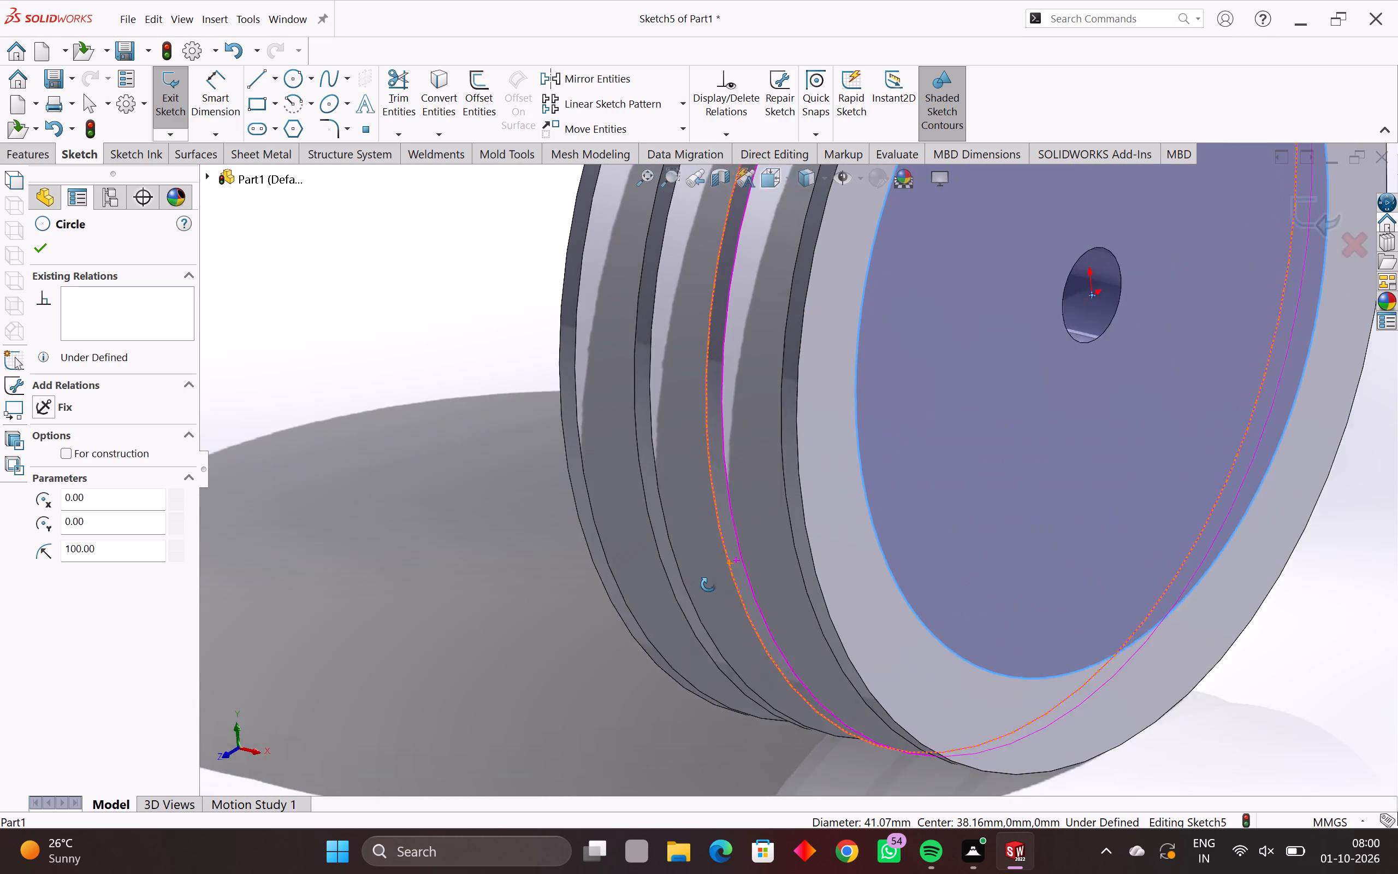
middle_click_drag(708, 584, 688, 587)
scroll(968, 489, "down", 2)
middle_click_drag(951, 477, 817, 519)
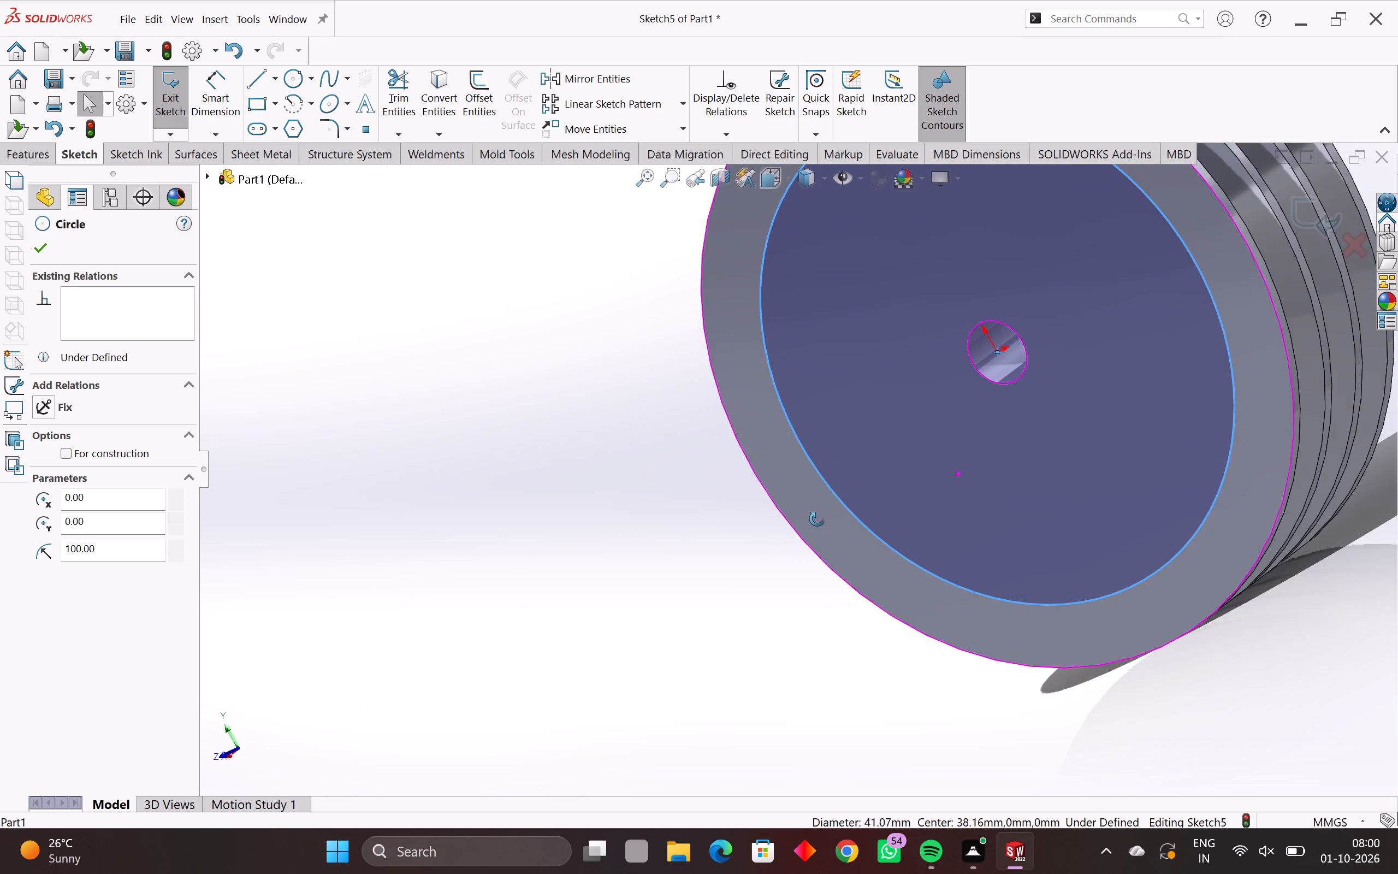
middle_click_drag(817, 519, 915, 498)
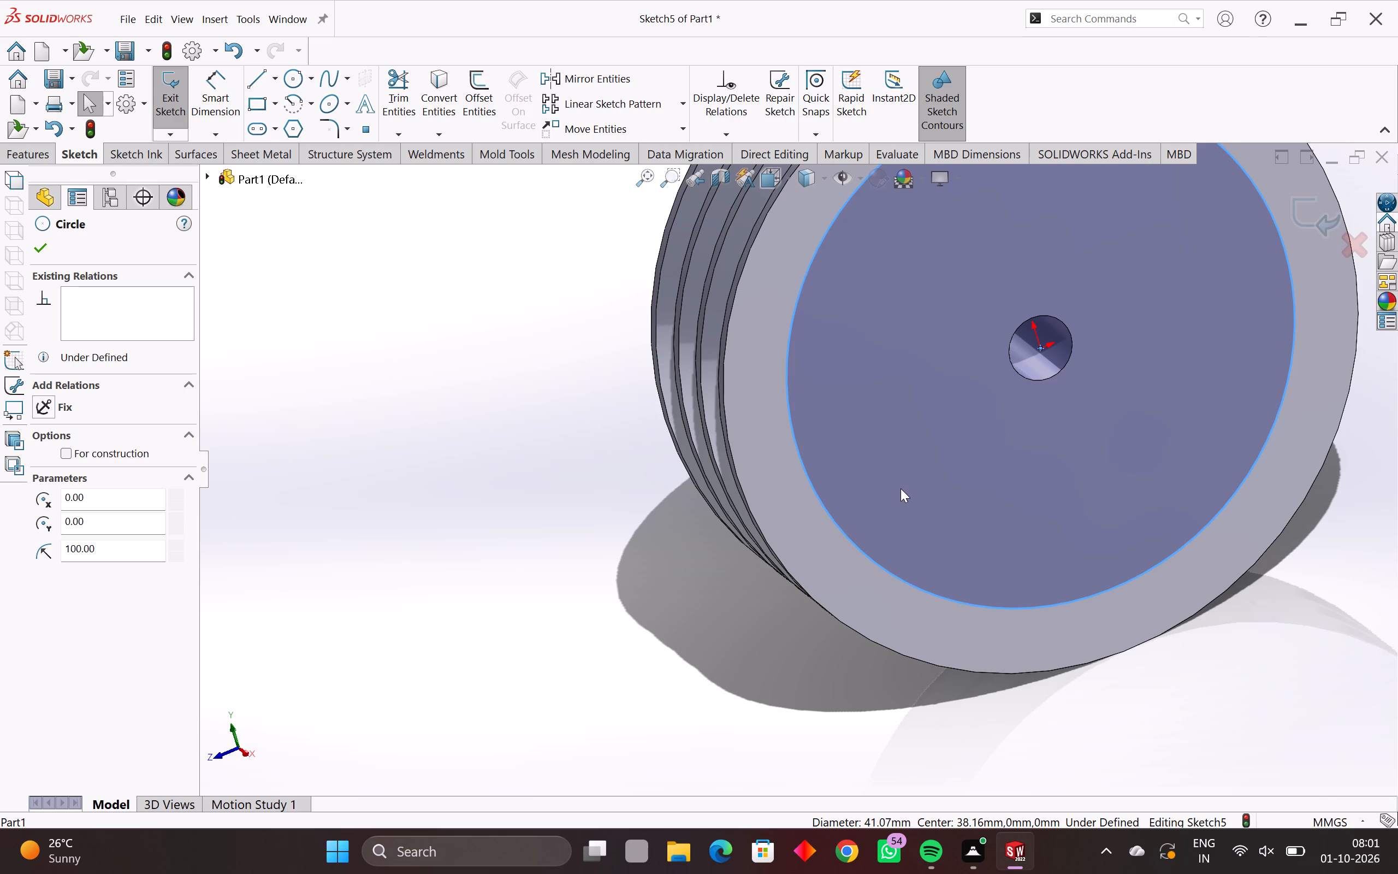
middle_click_drag(898, 492, 1020, 495)
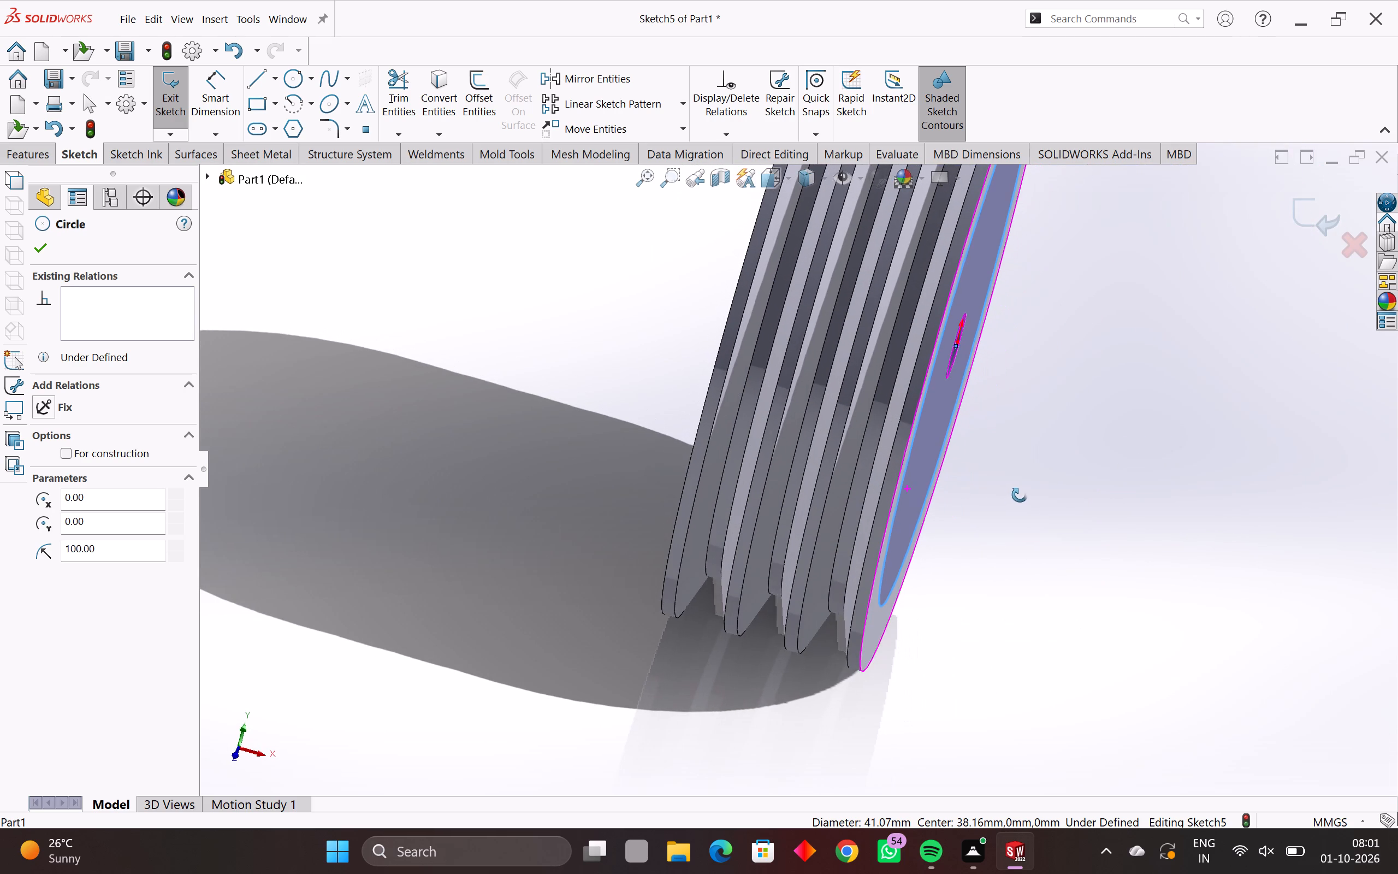
middle_click_drag(1020, 495, 1024, 486)
scroll(909, 546, "down", 2)
middle_click_drag(870, 559, 767, 605)
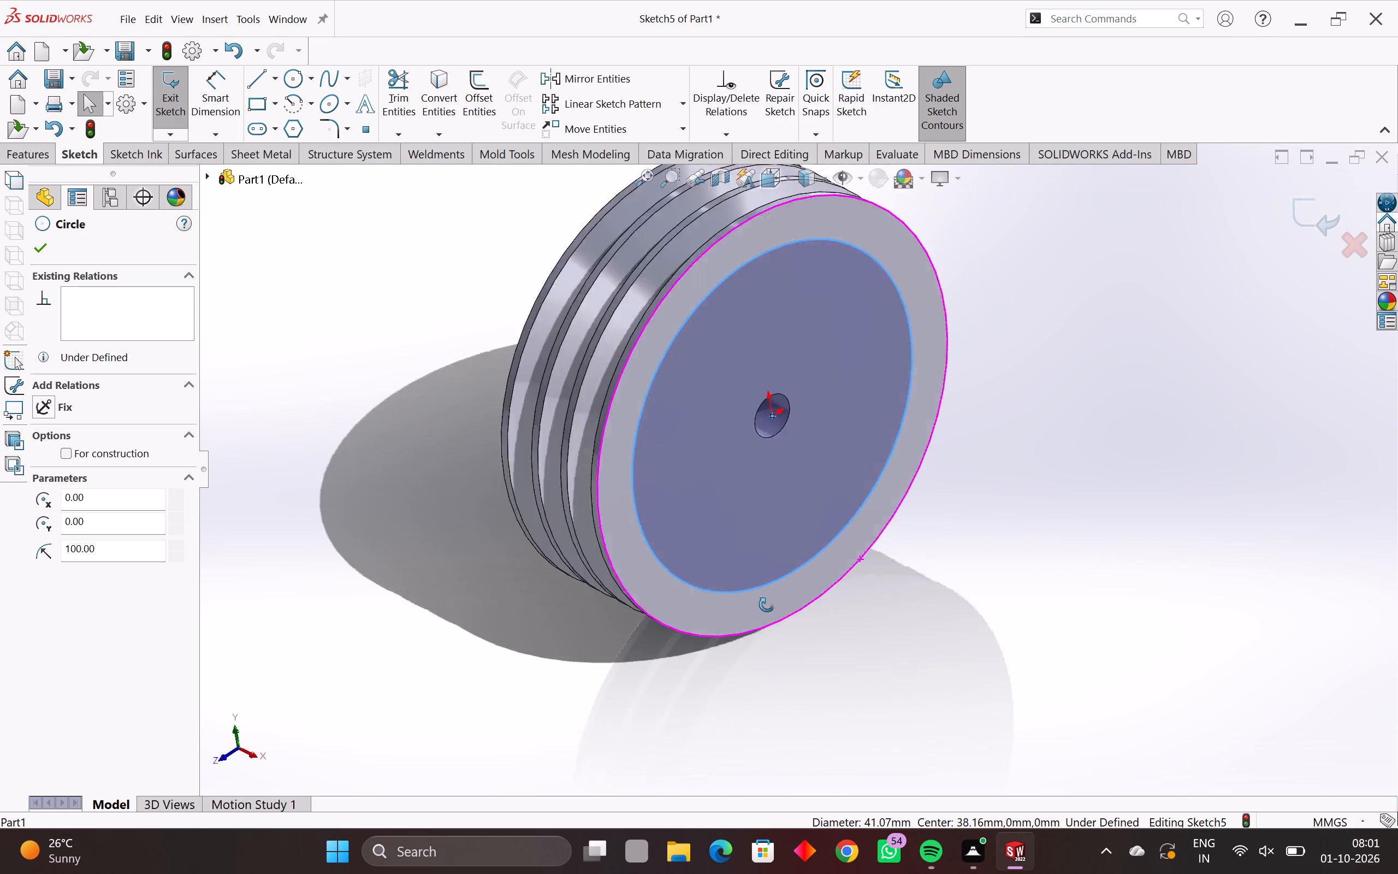
middle_click_drag(767, 605, 532, 653)
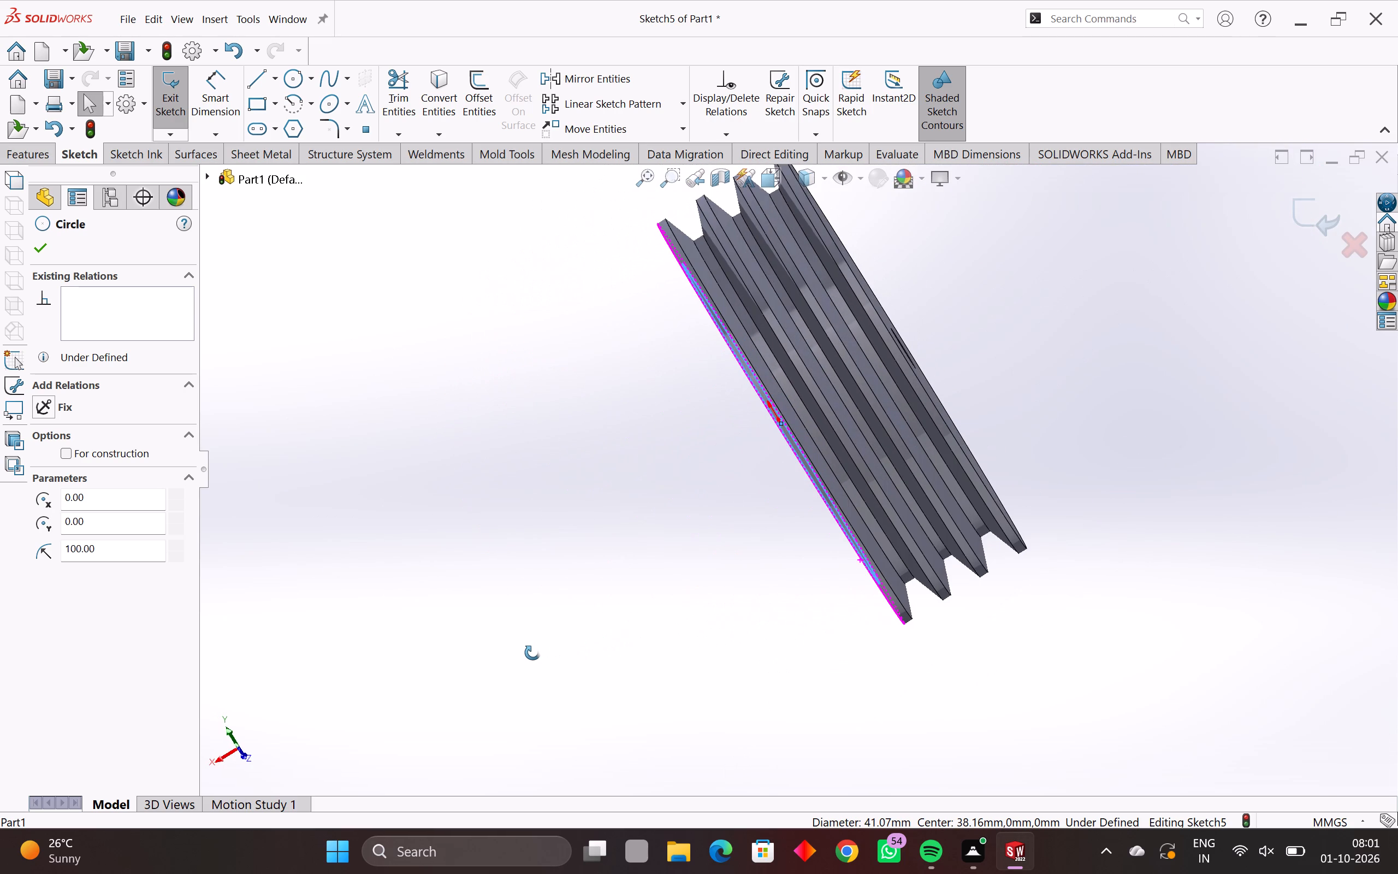
middle_click_drag(532, 653, 539, 641)
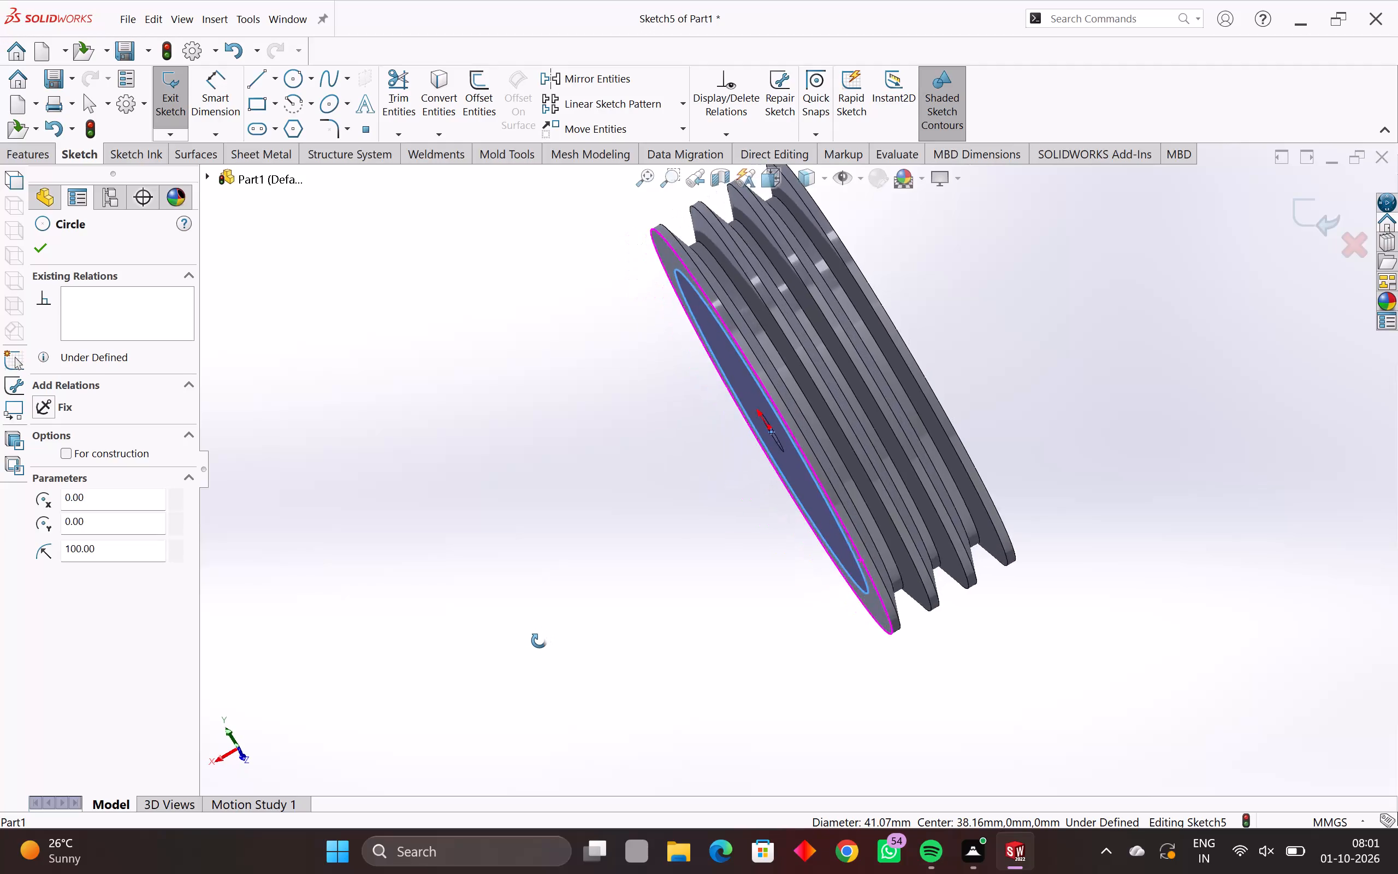
middle_click_drag(539, 641, 537, 641)
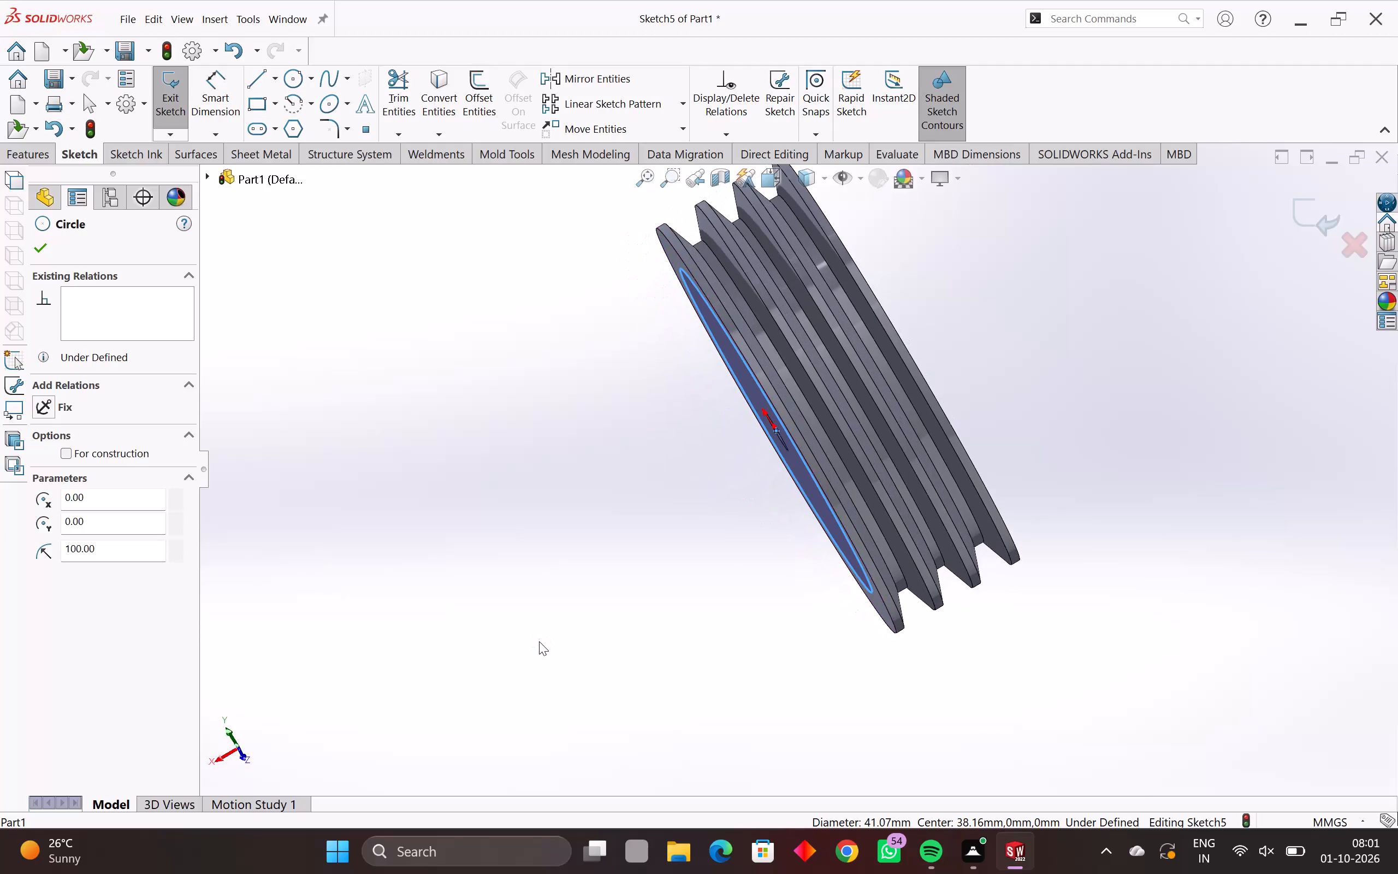
middle_click_drag(753, 506, 893, 435)
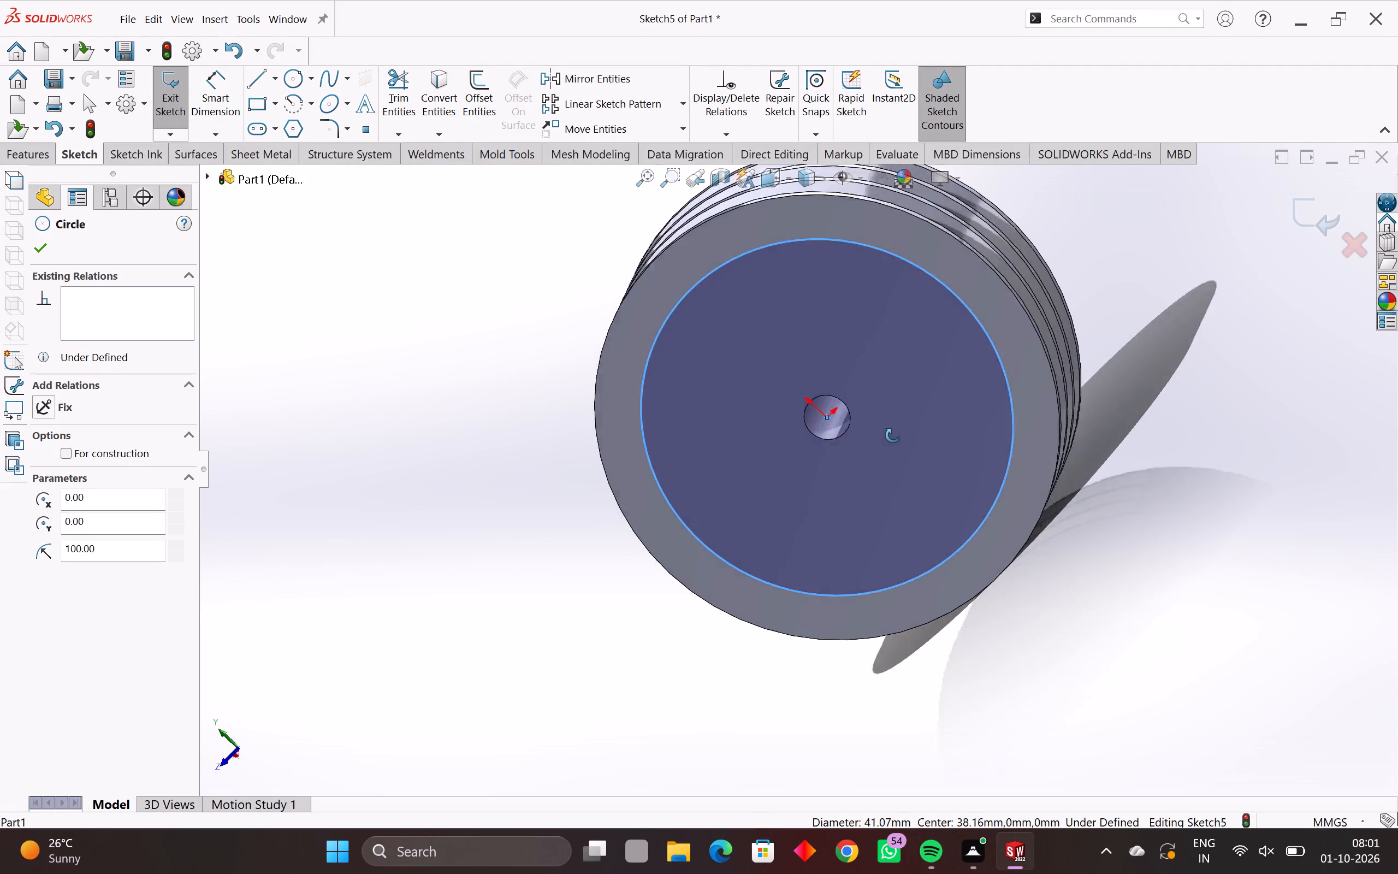
middle_click_drag(893, 435, 963, 357)
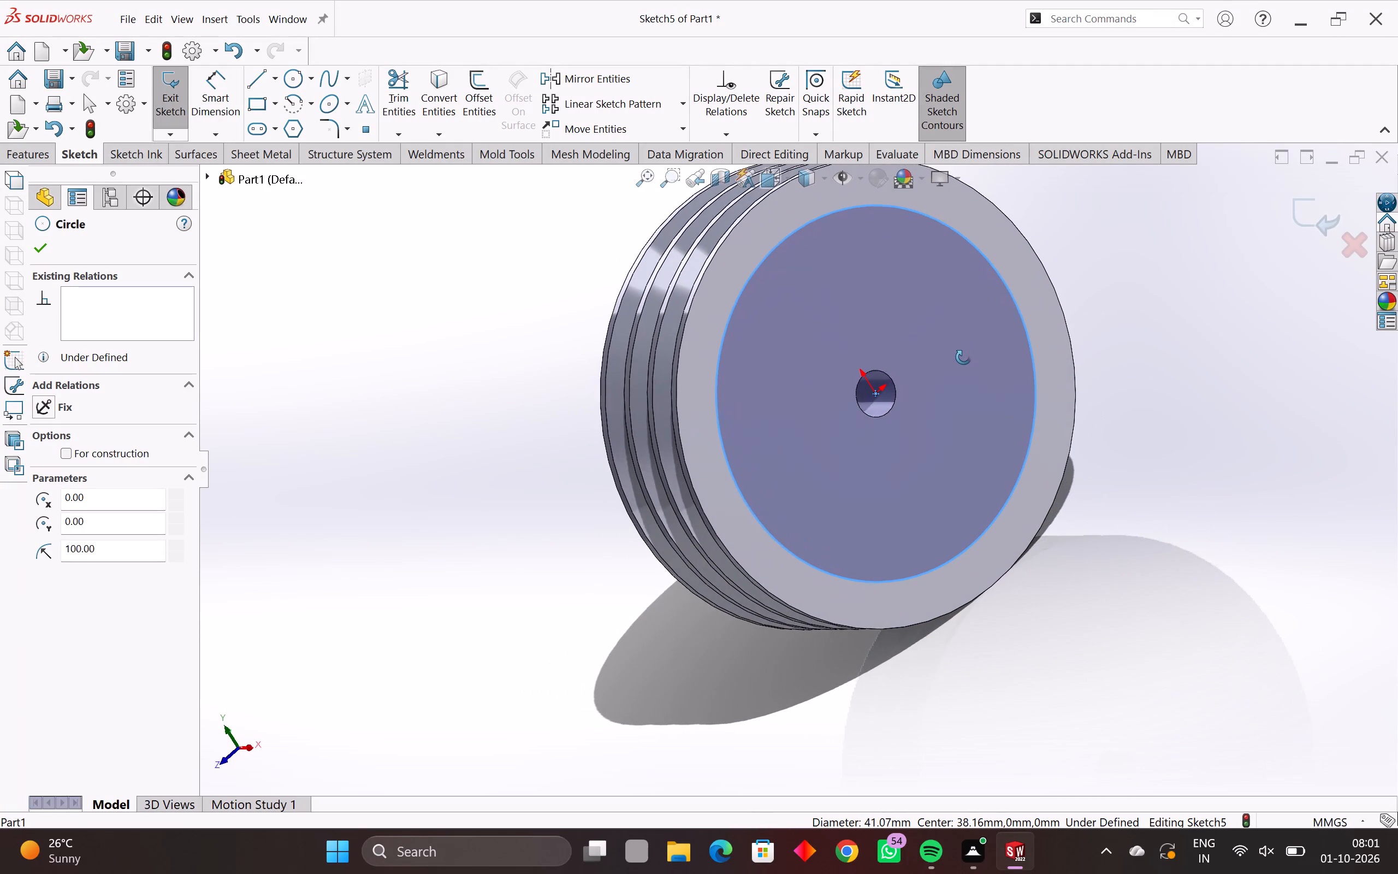
middle_click_drag(963, 357, 423, 740)
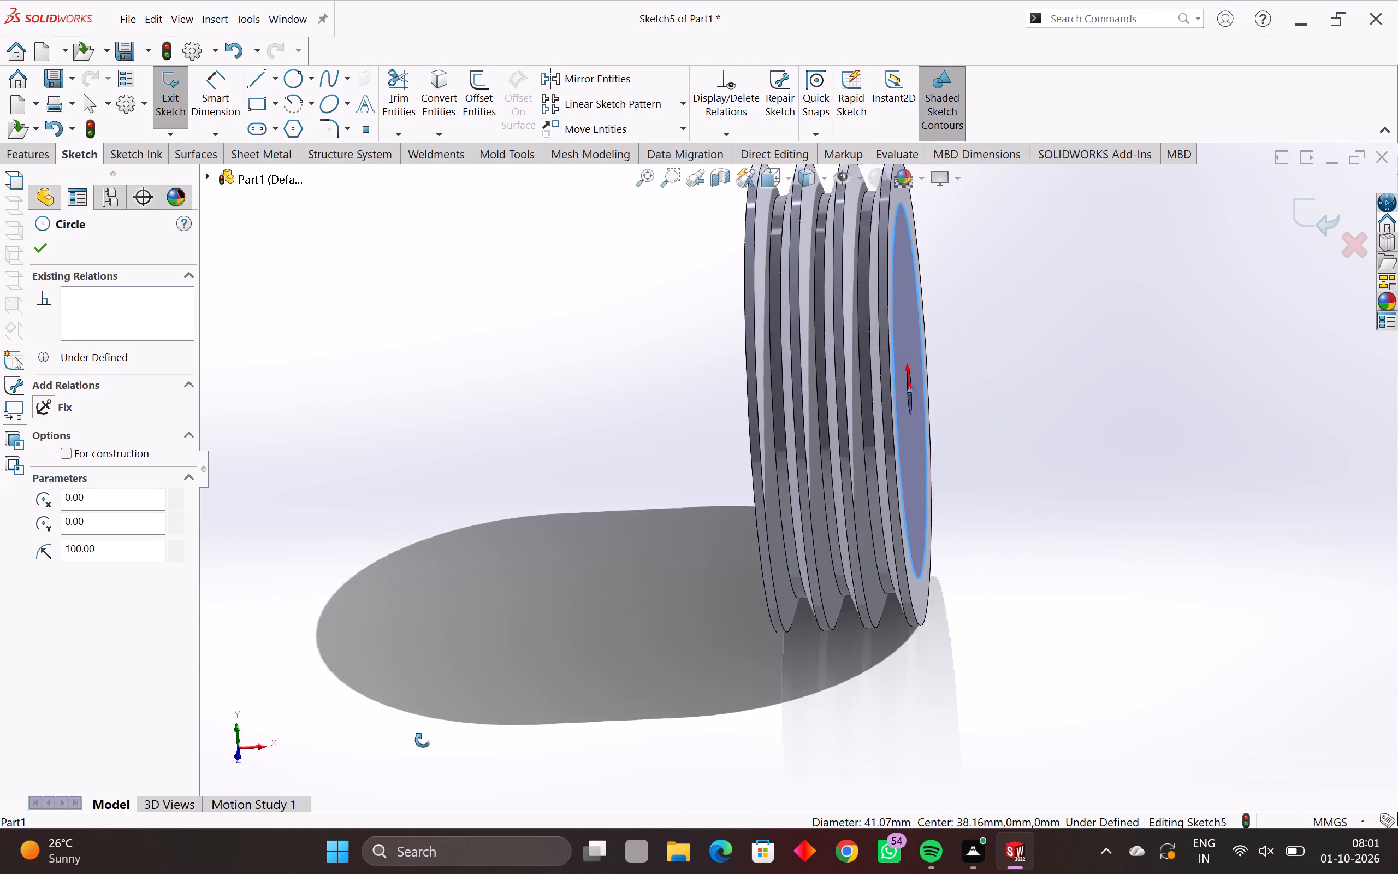
middle_click_drag(423, 740, 416, 747)
middle_click_drag(851, 449, 803, 477)
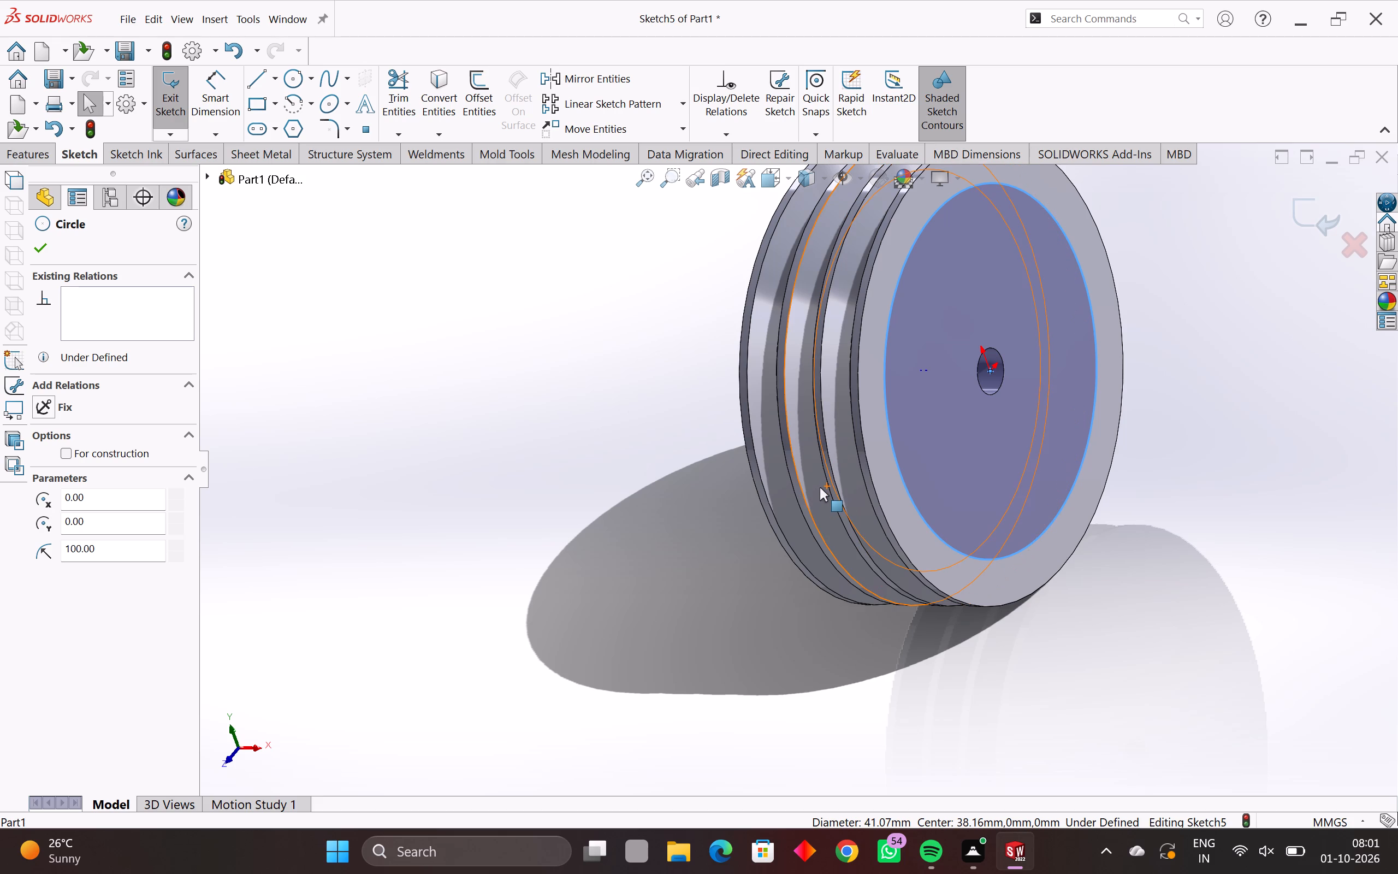
middle_click_drag(870, 492, 654, 589)
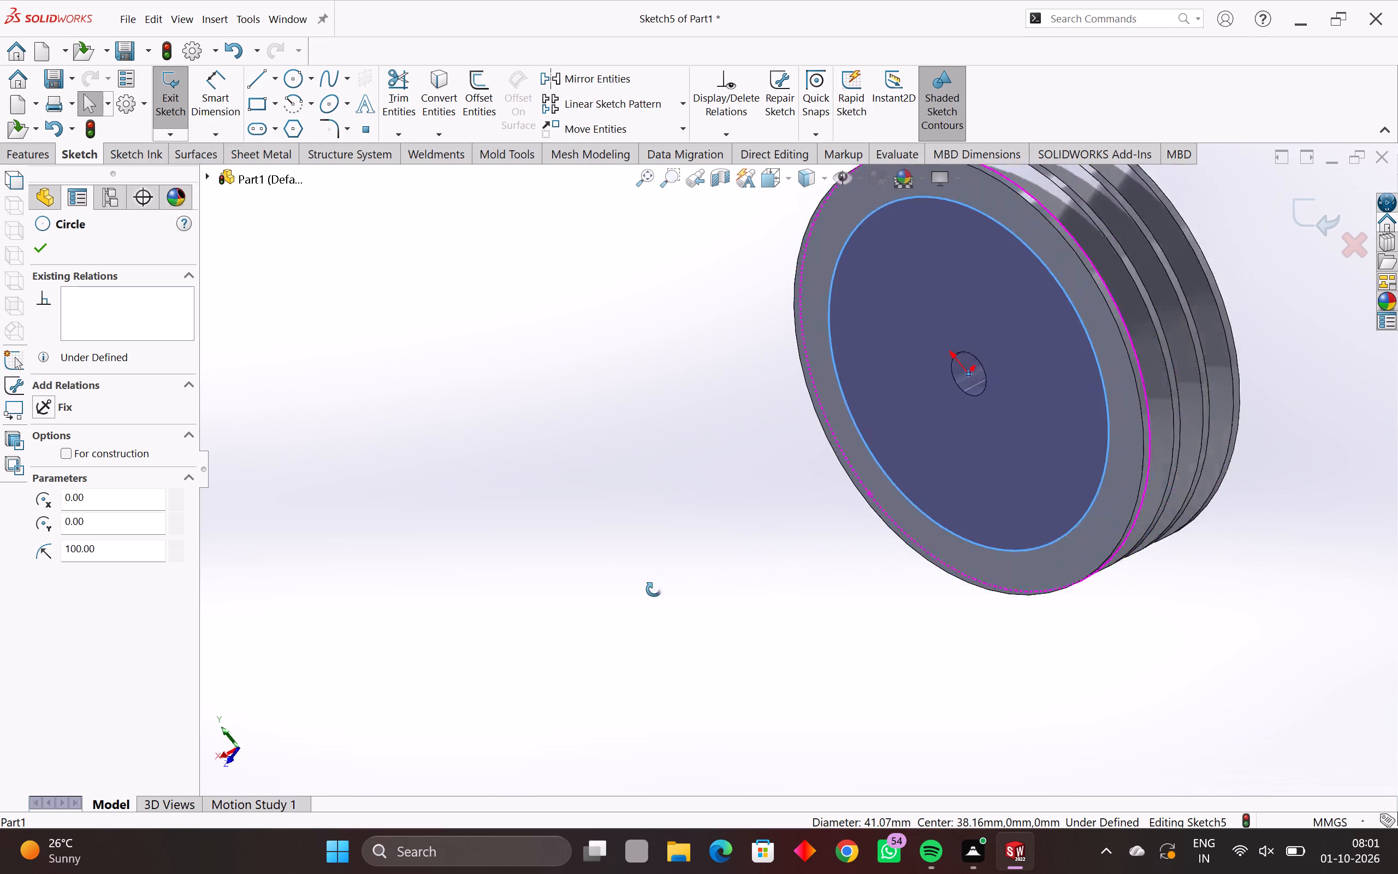
Examine the sketched circle and both side faces of the pulley from several angles, and close the circle's properties.
middle_click_drag(654, 589, 631, 619)
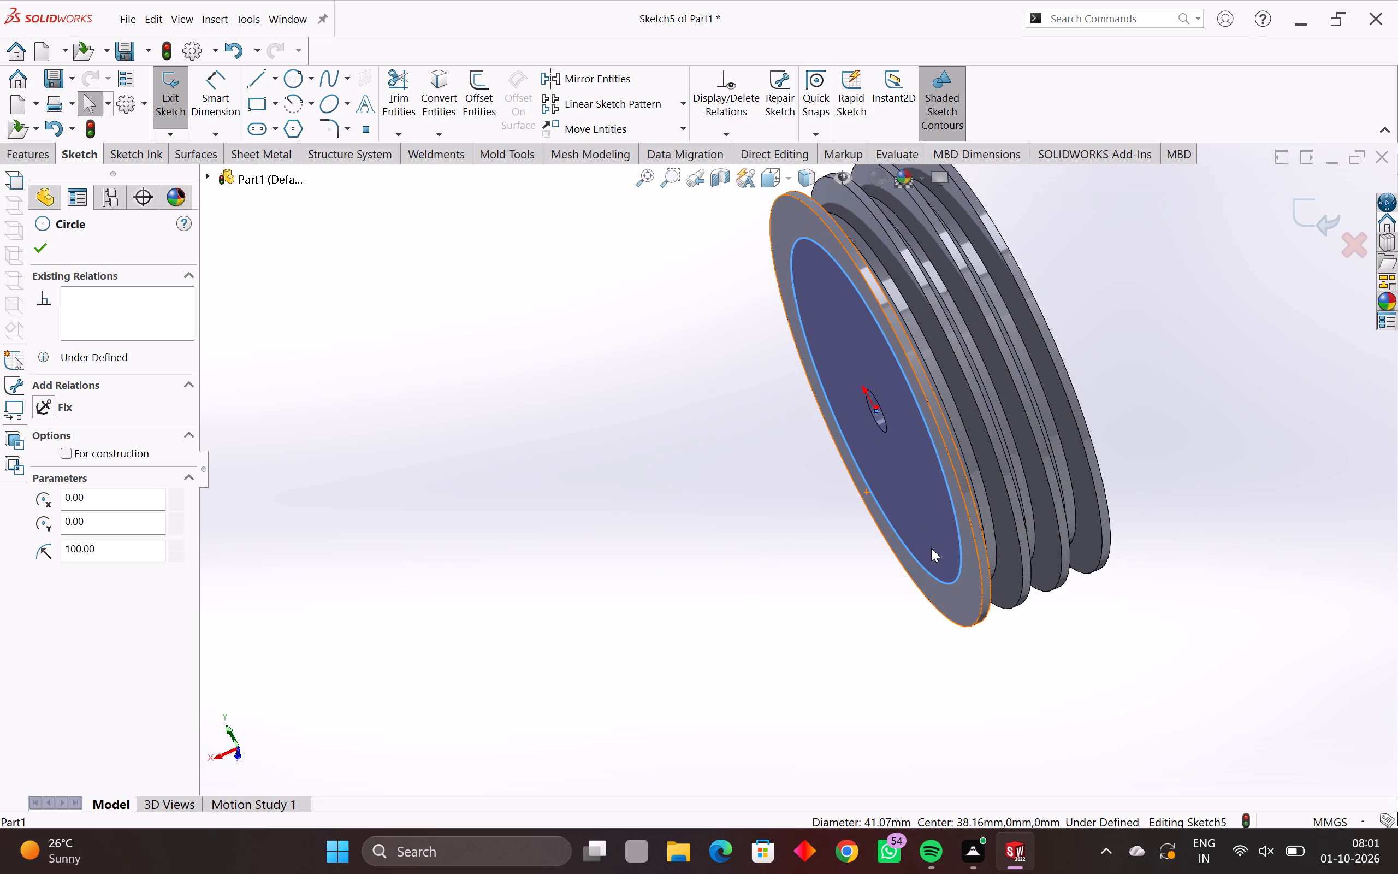
middle_click_drag(957, 530, 913, 564)
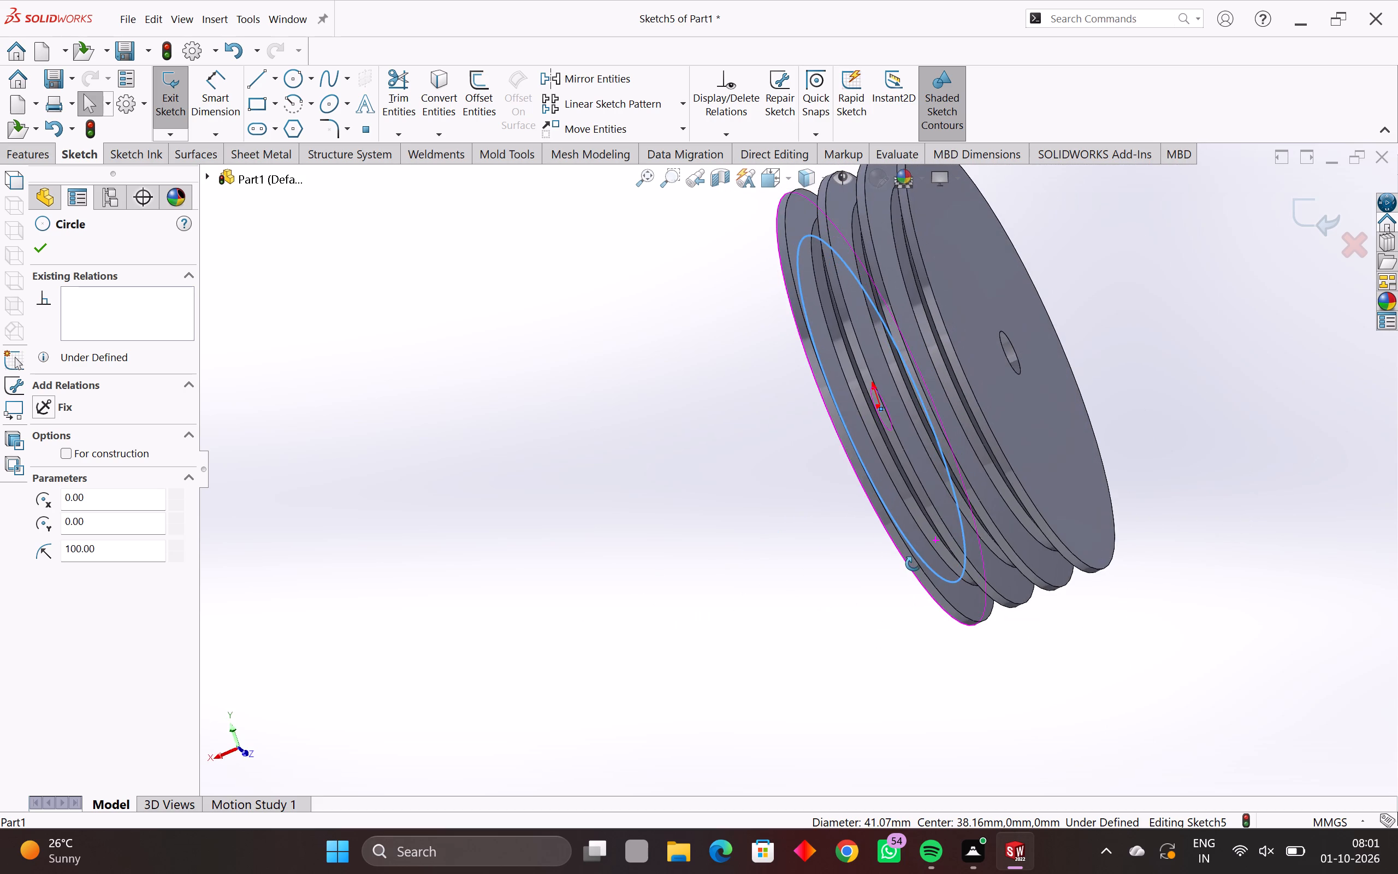
middle_click_drag(913, 564, 997, 538)
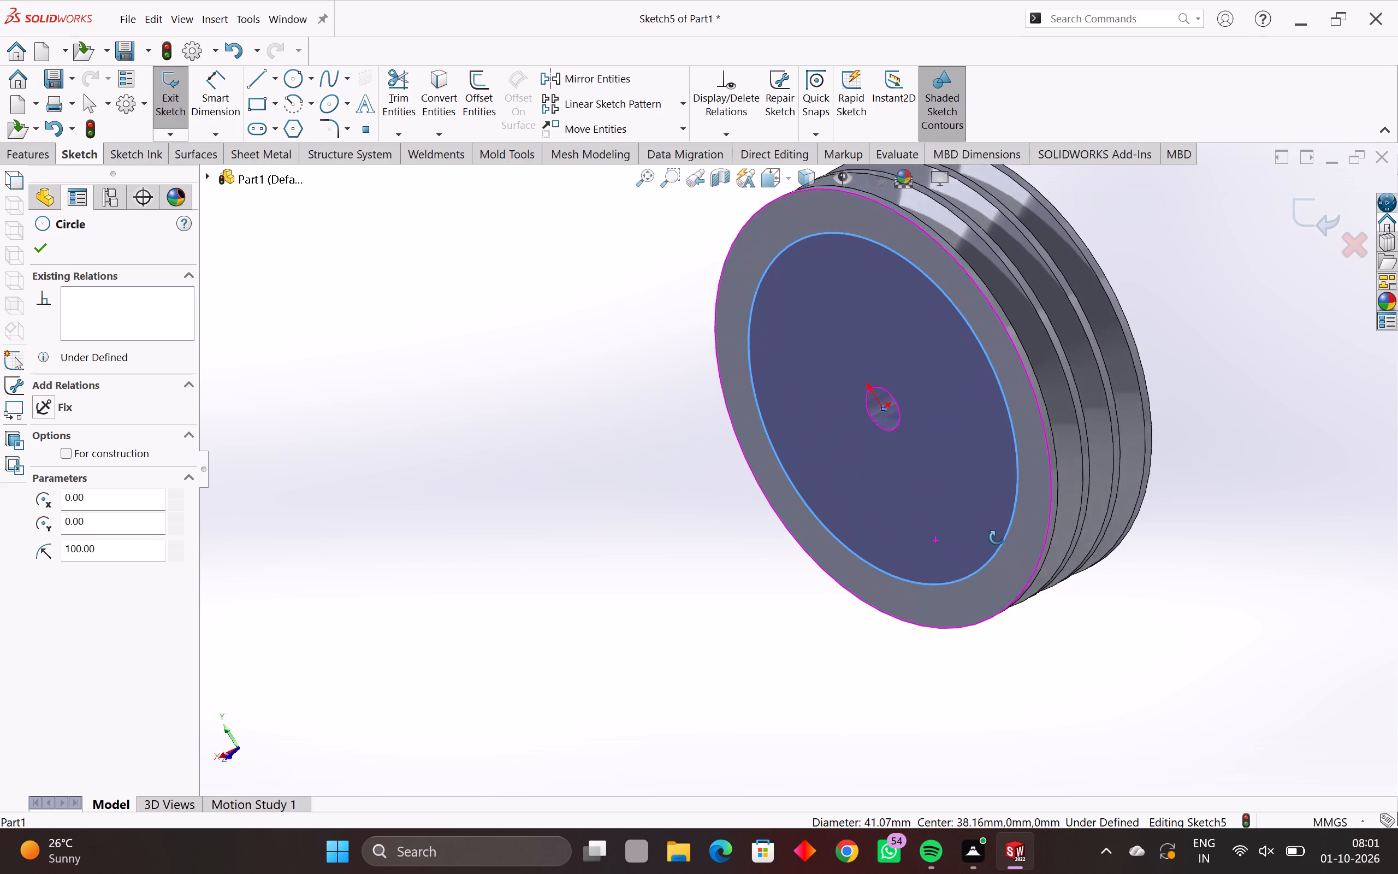
middle_click_drag(997, 538, 656, 689)
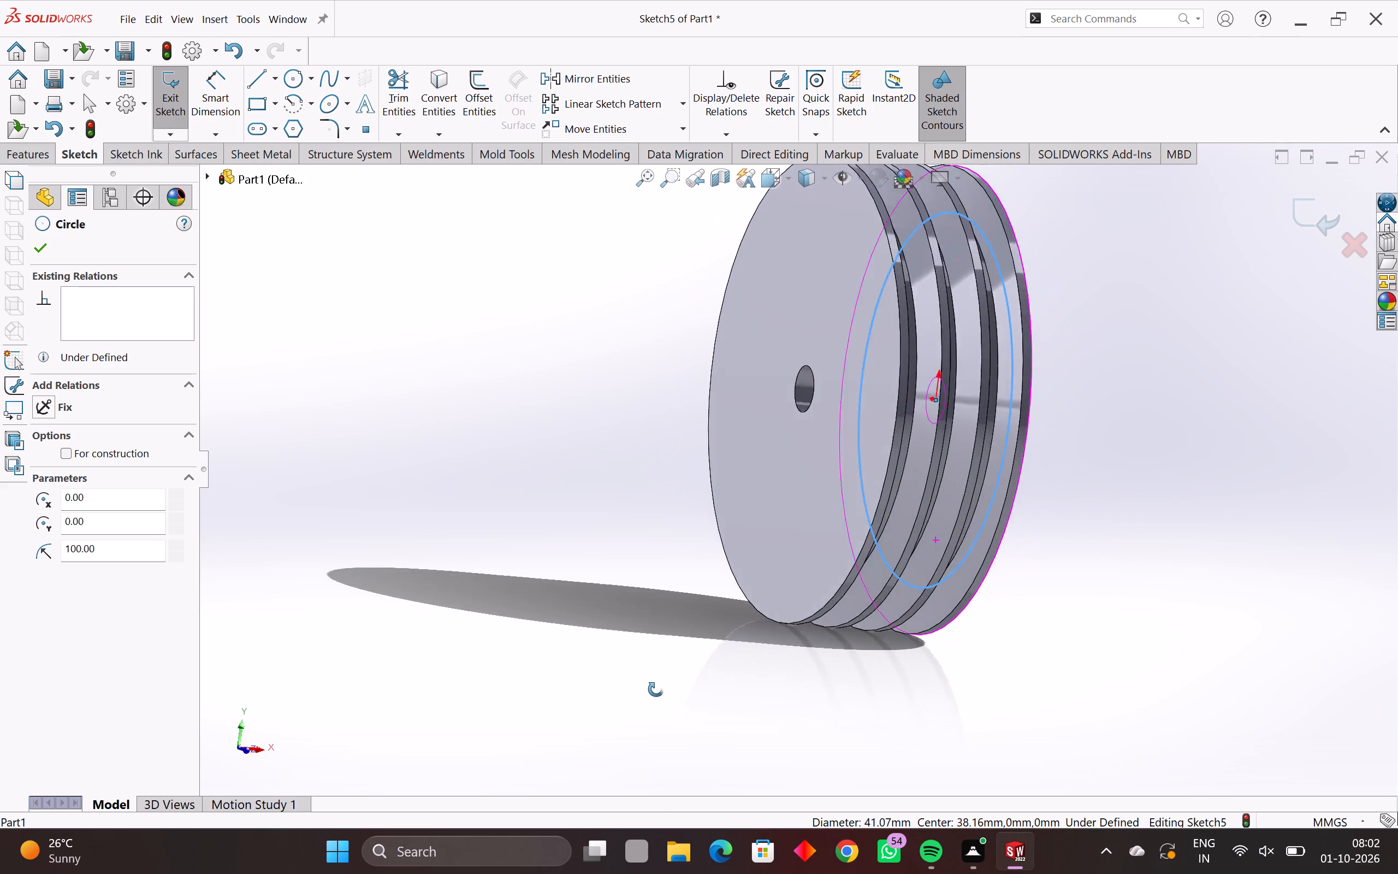
middle_click_drag(656, 689, 510, 743)
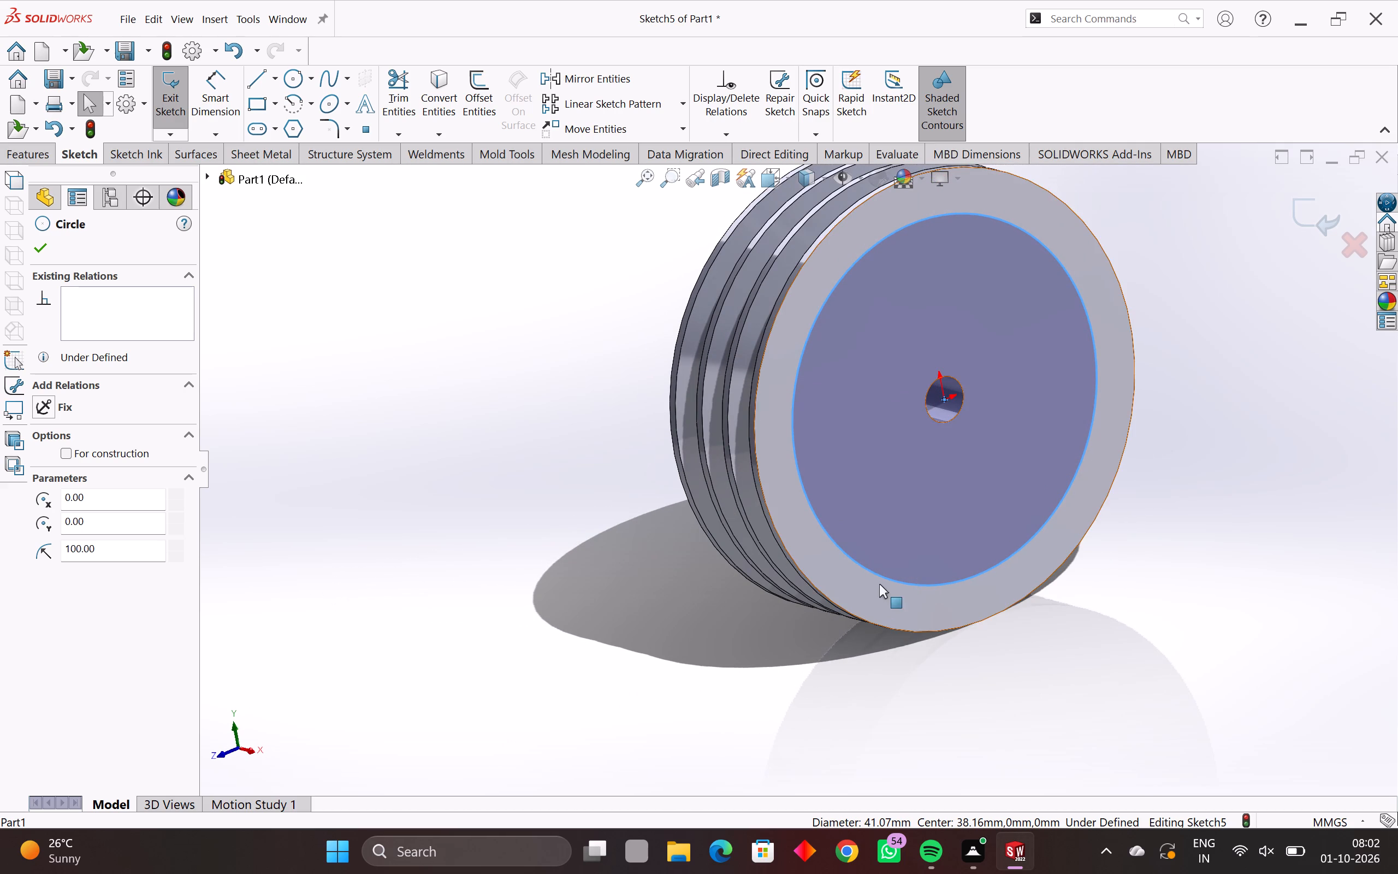
scroll(981, 421, "up", 3)
scroll(976, 418, "down", 4)
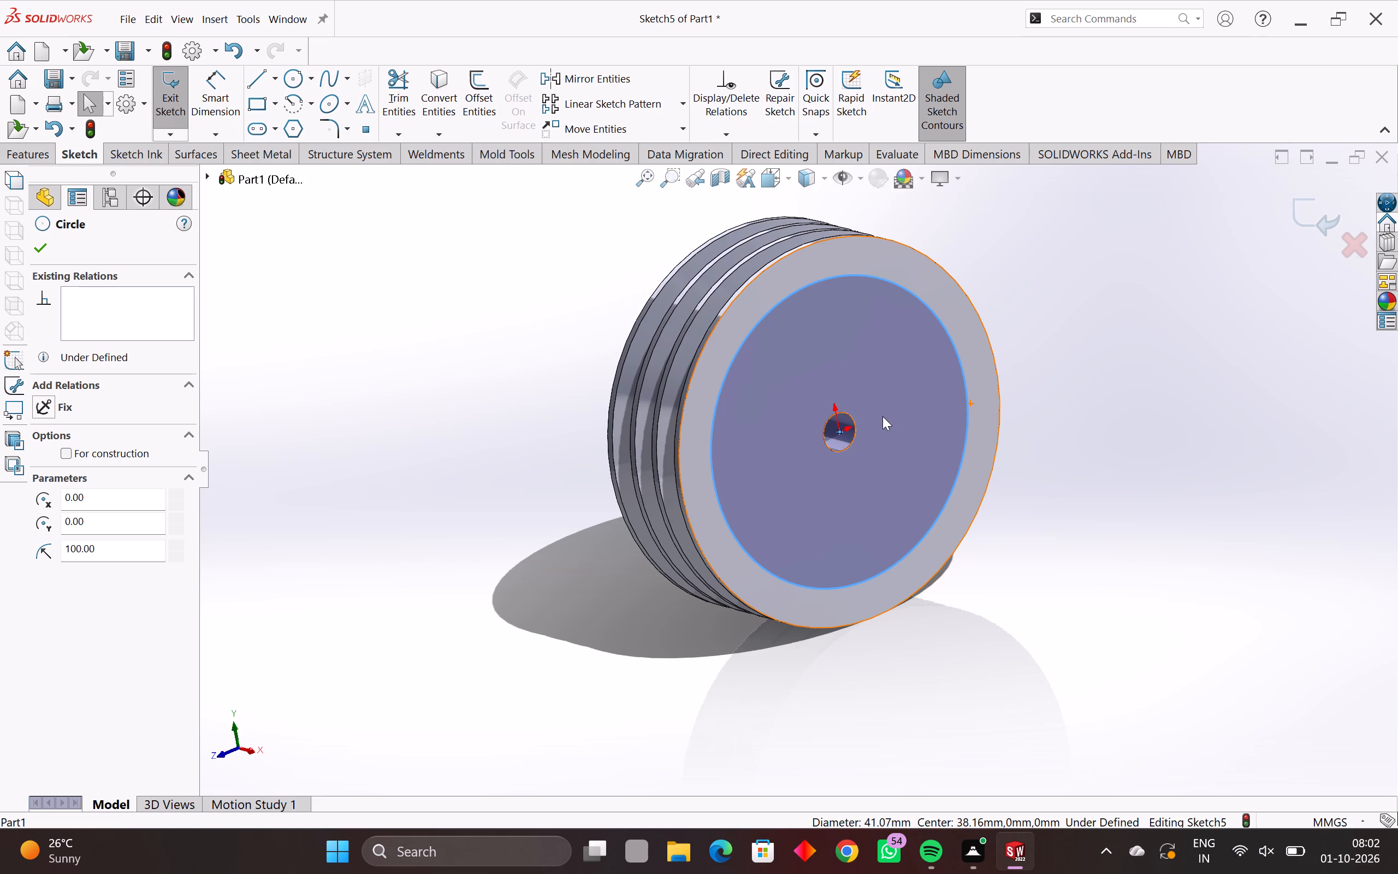
key("Return")
key("Escape")
key("Escape")
key("Escape")
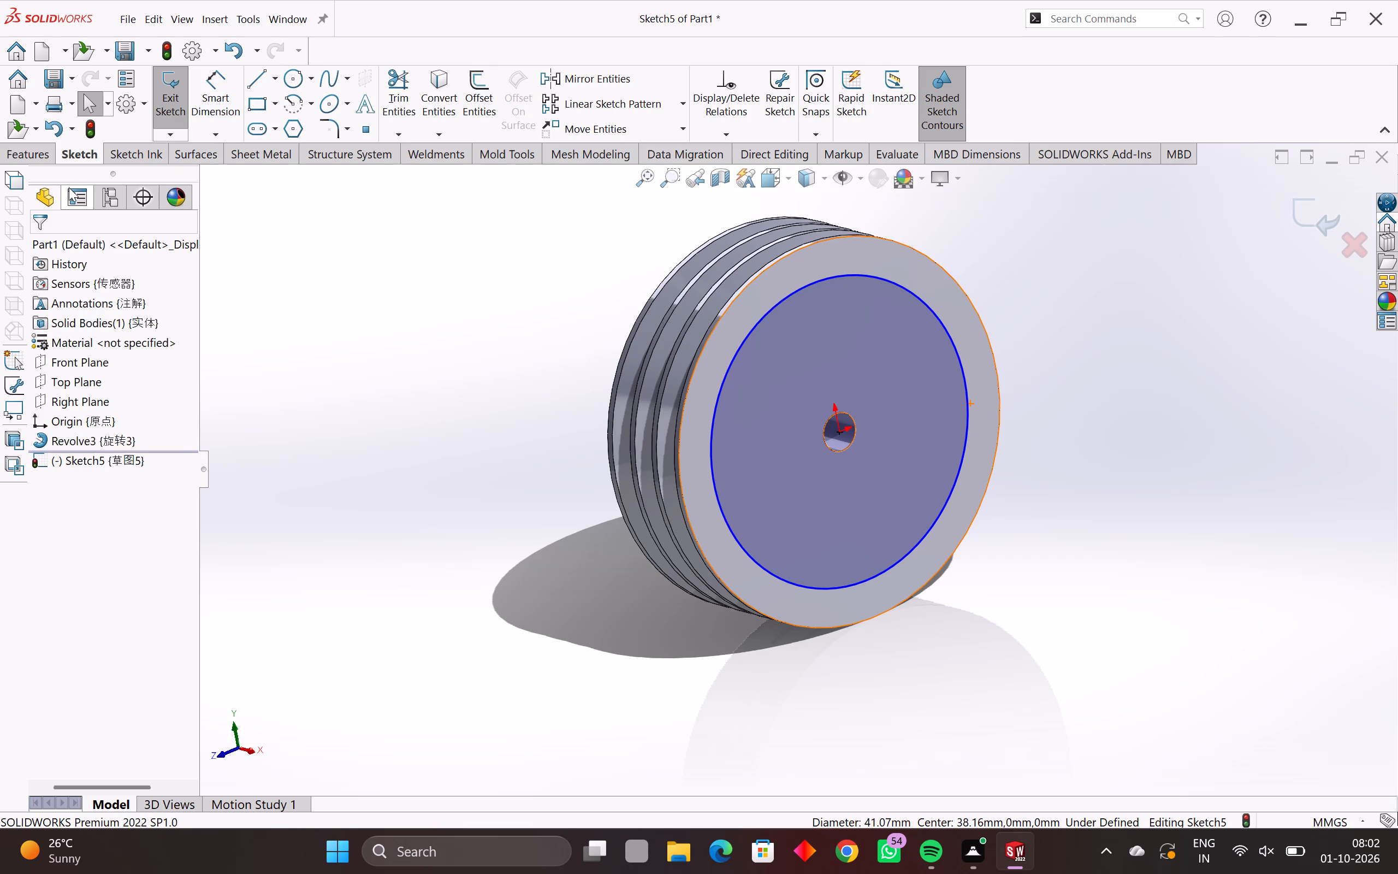
Extrude-cut the 100 mm radius circle into the pulley's side face to a blind depth of 28 mm.
left_click(47, 157)
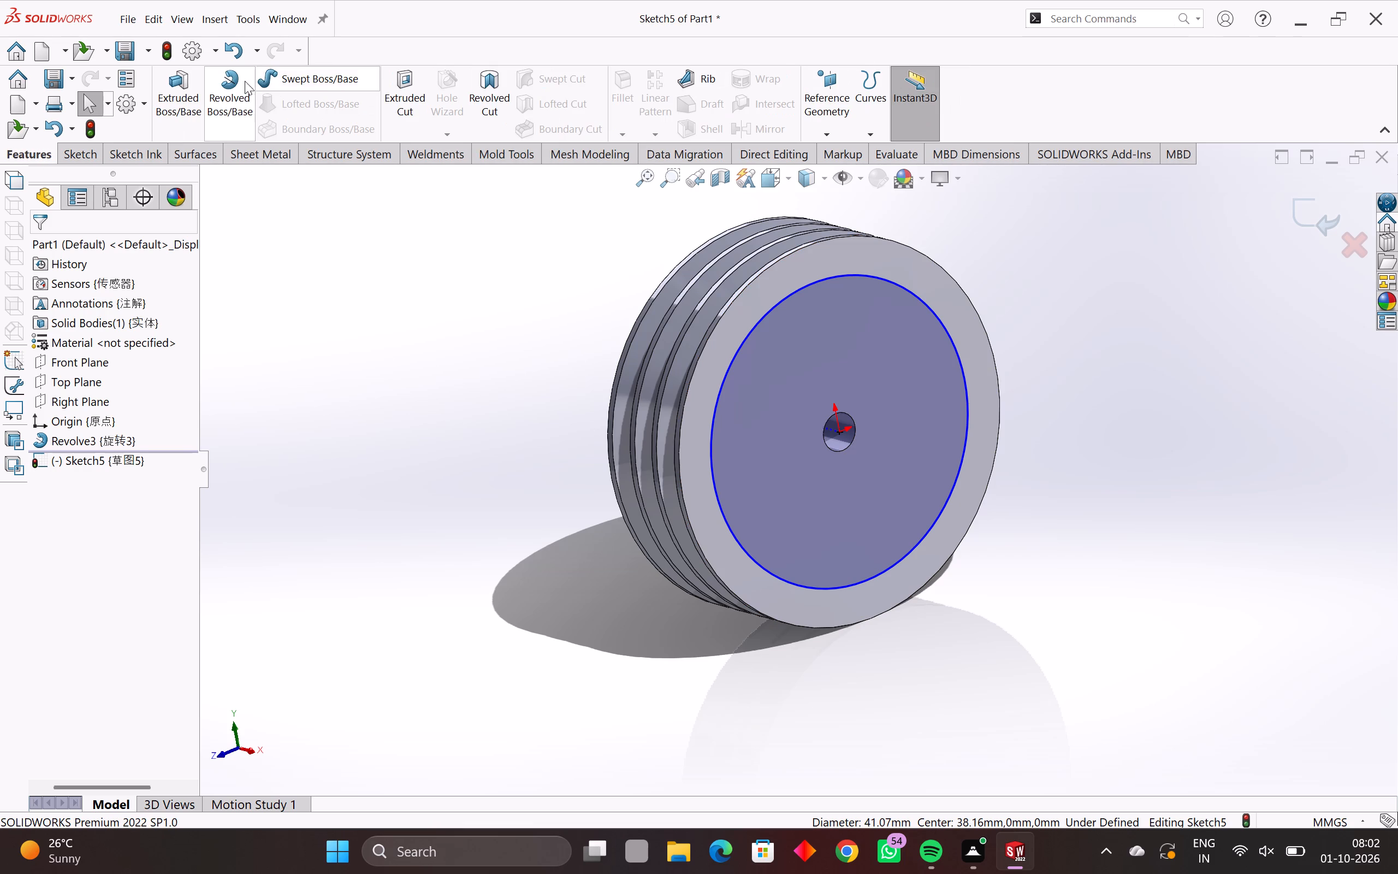
left_click(396, 76)
scroll(934, 324, "up", 2)
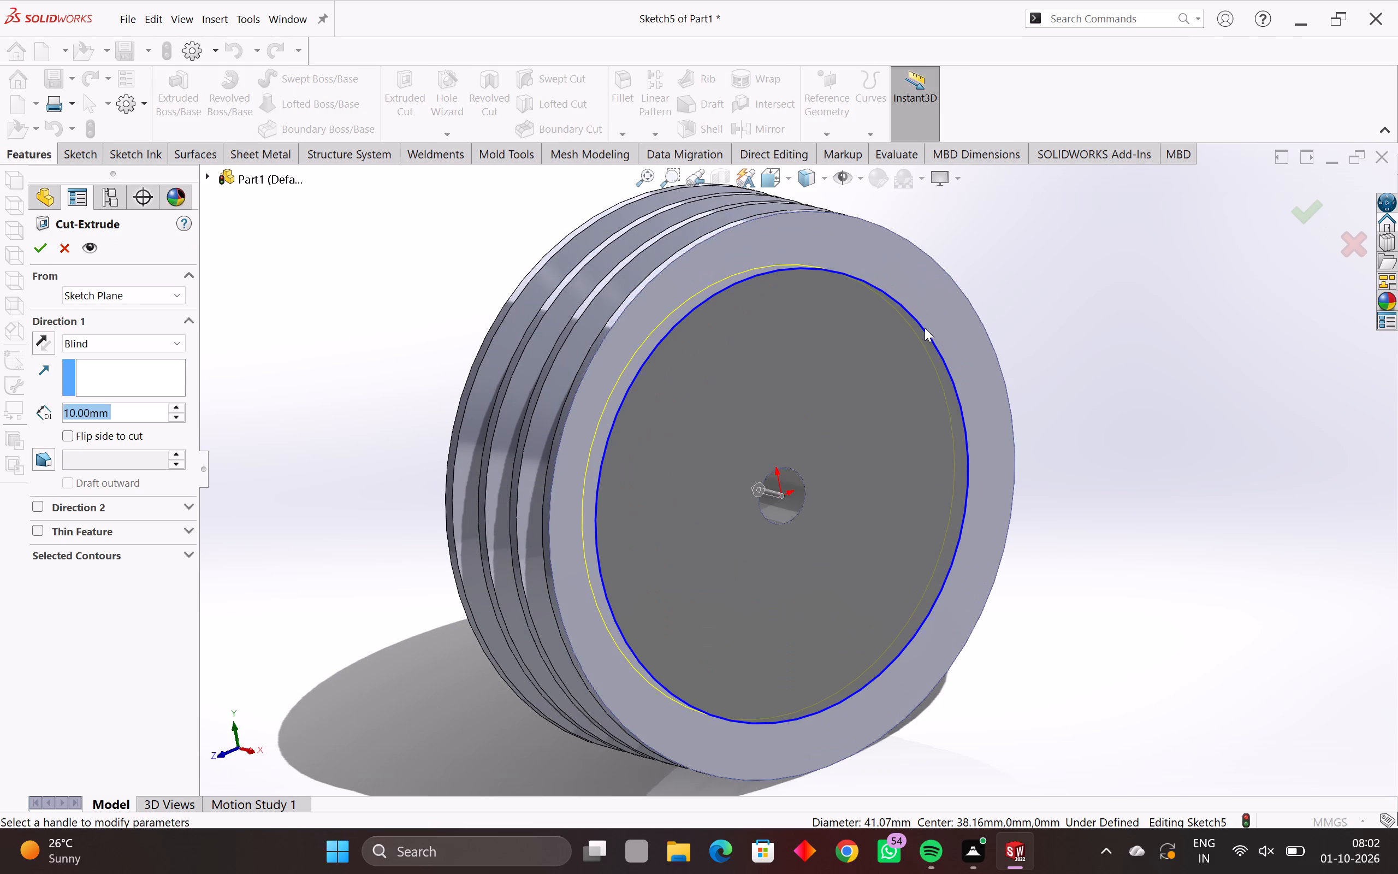
left_click(919, 328)
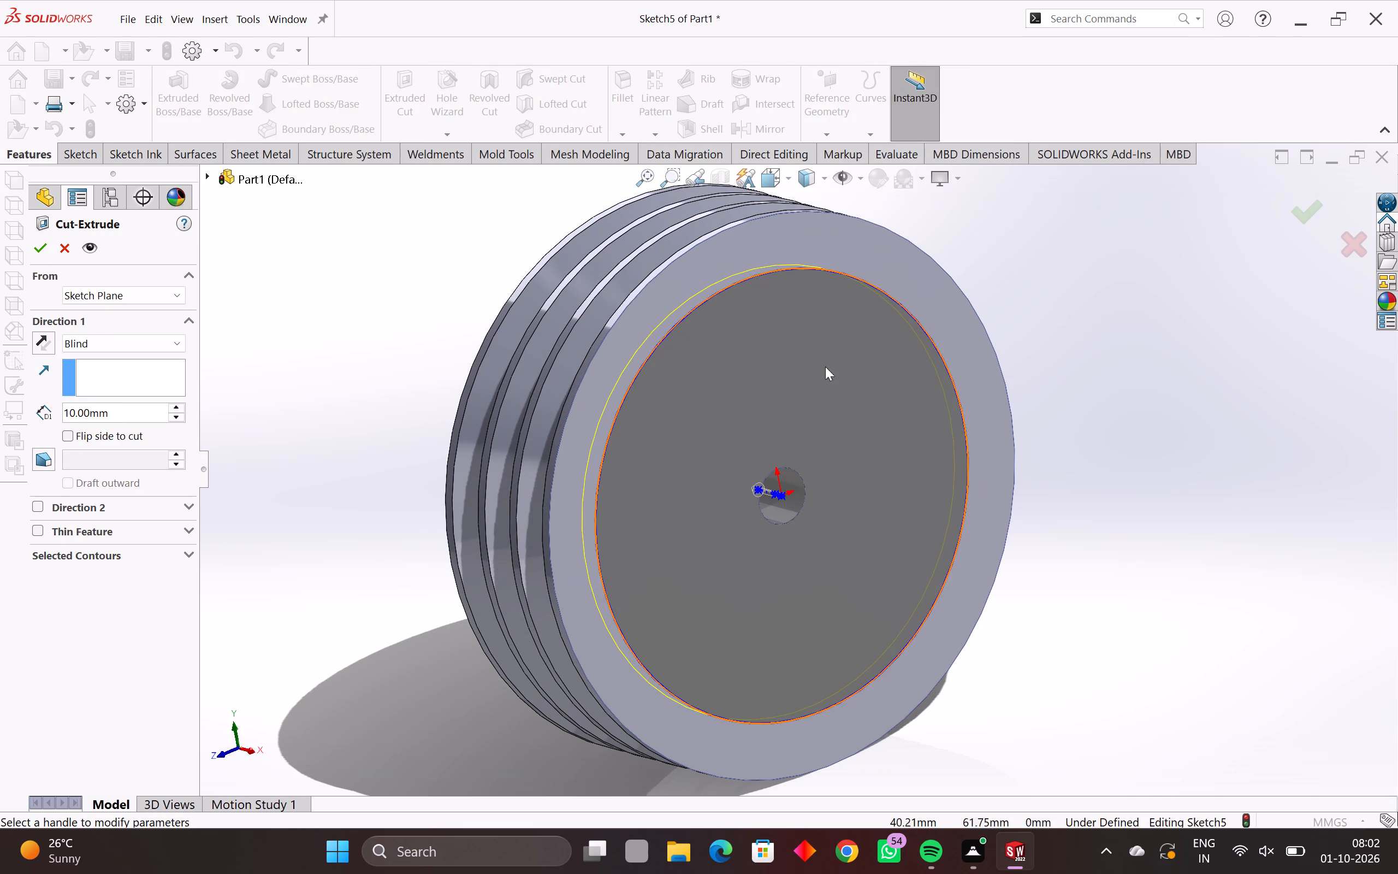
scroll(779, 492, "up", 5)
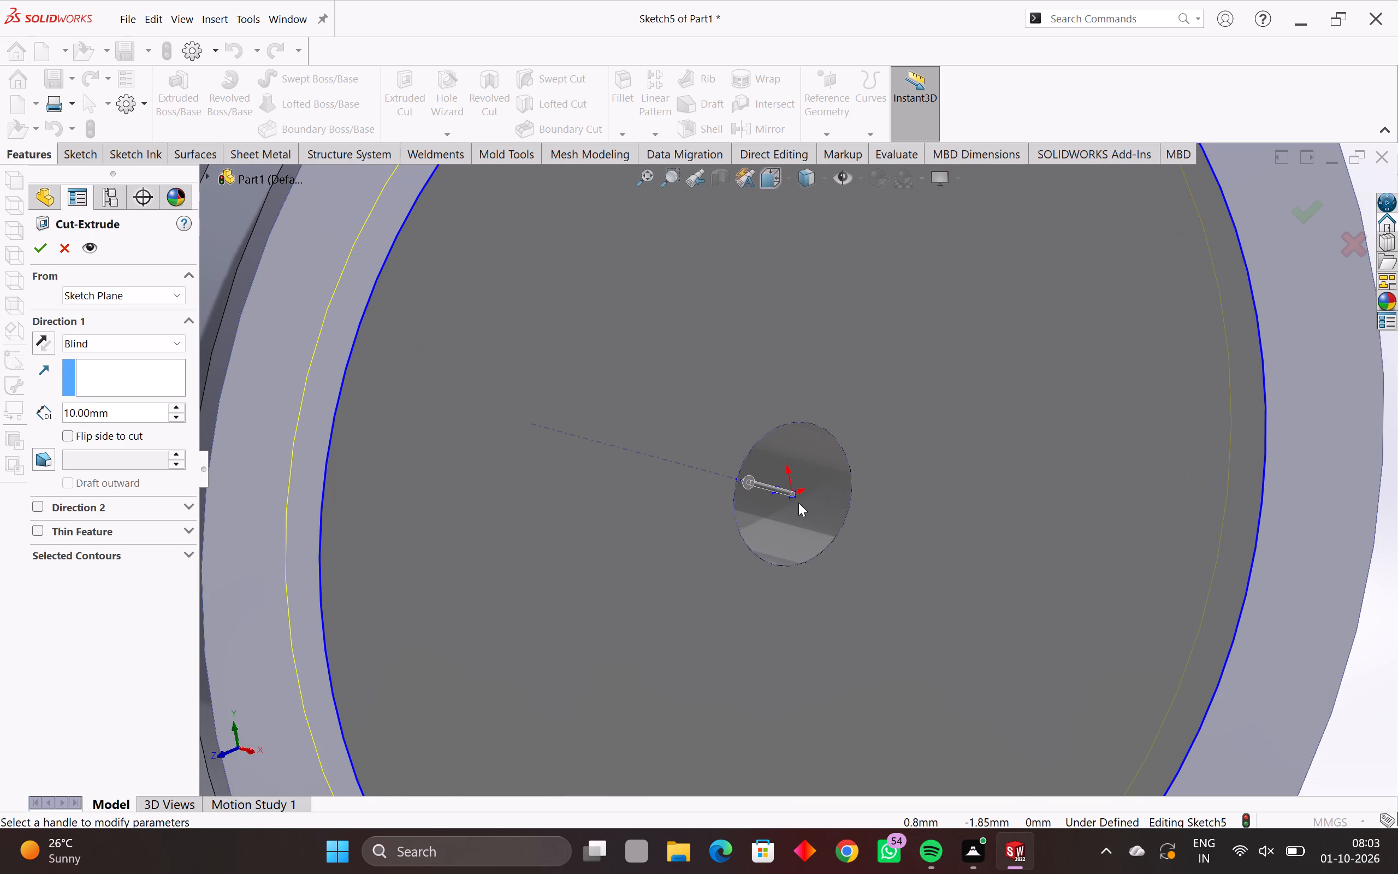
left_click(795, 497)
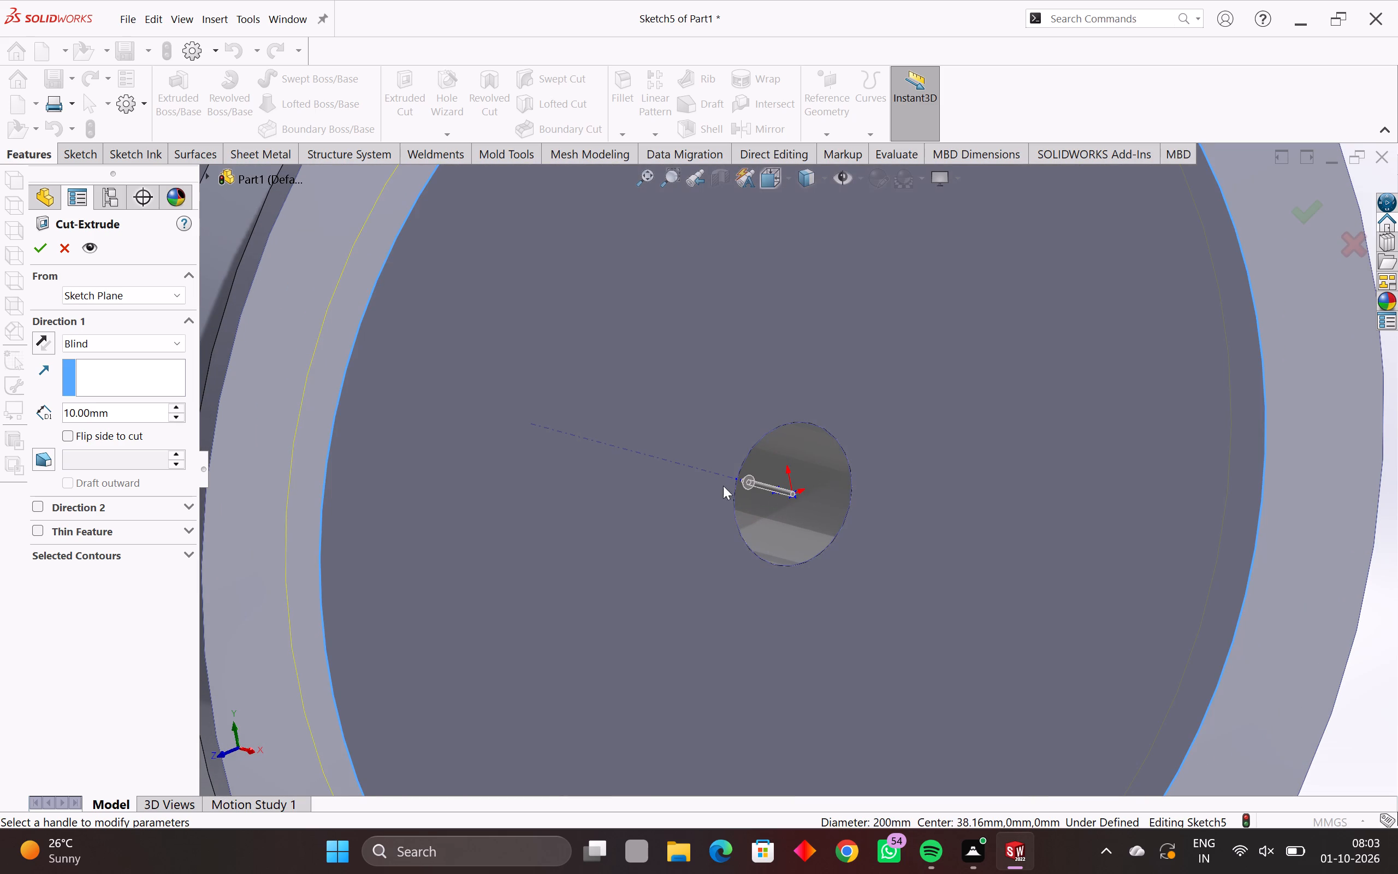
scroll(763, 484, "down", 2)
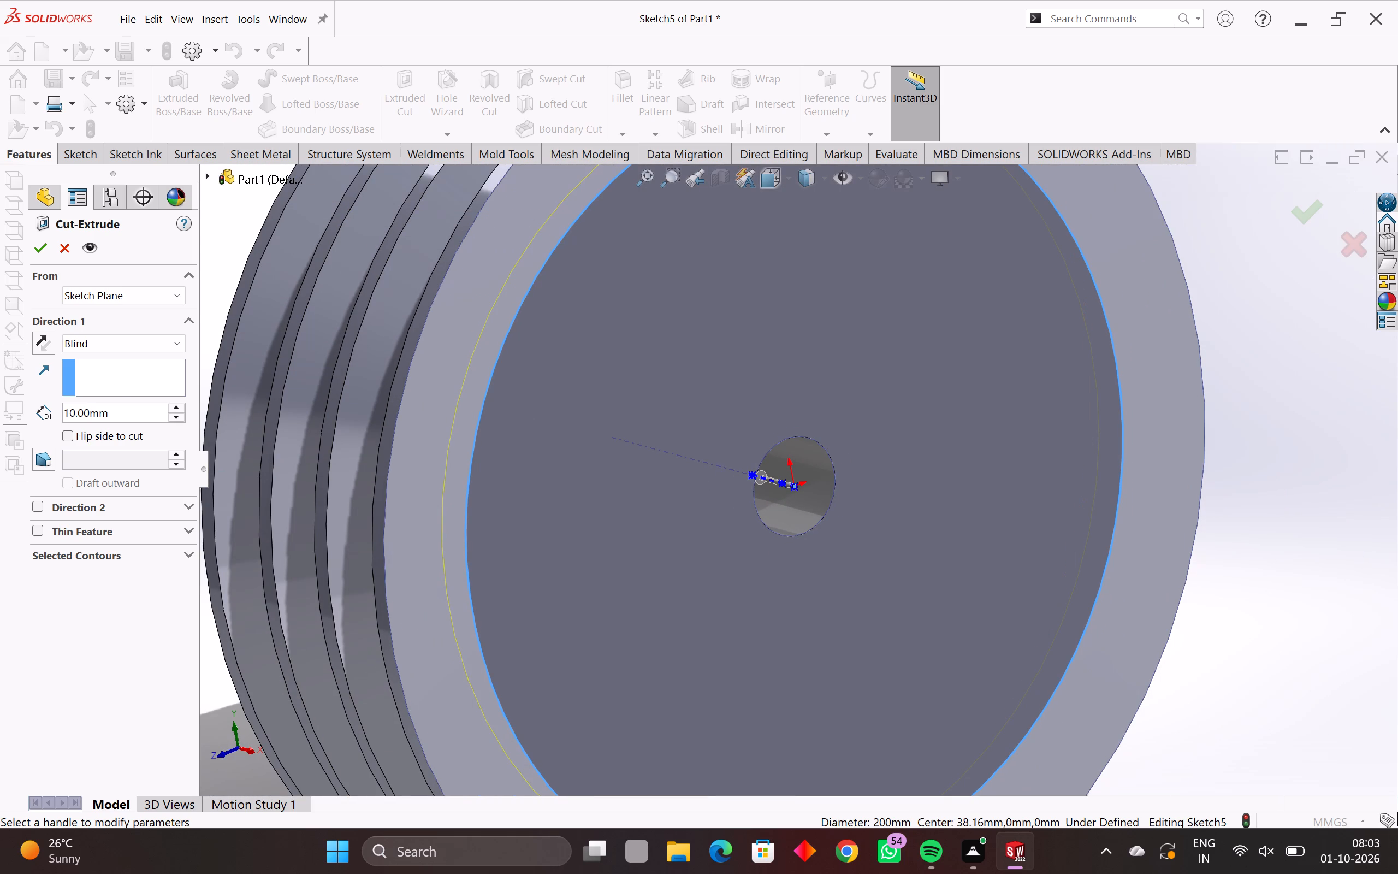
left_click_drag(132, 415, 0, 462)
key("2")
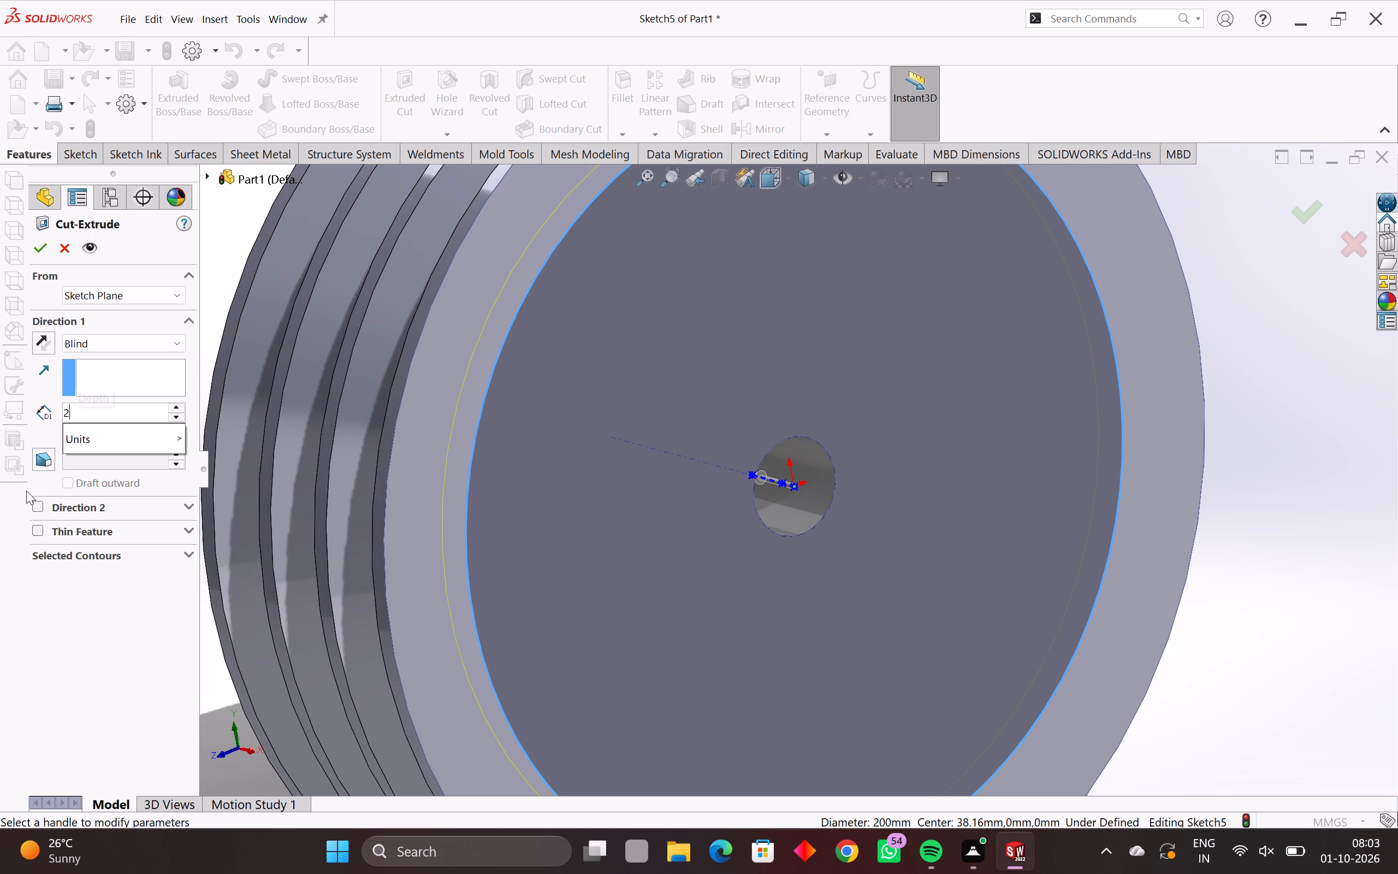
key("8")
key("Return")
scroll(315, 445, "down", 2)
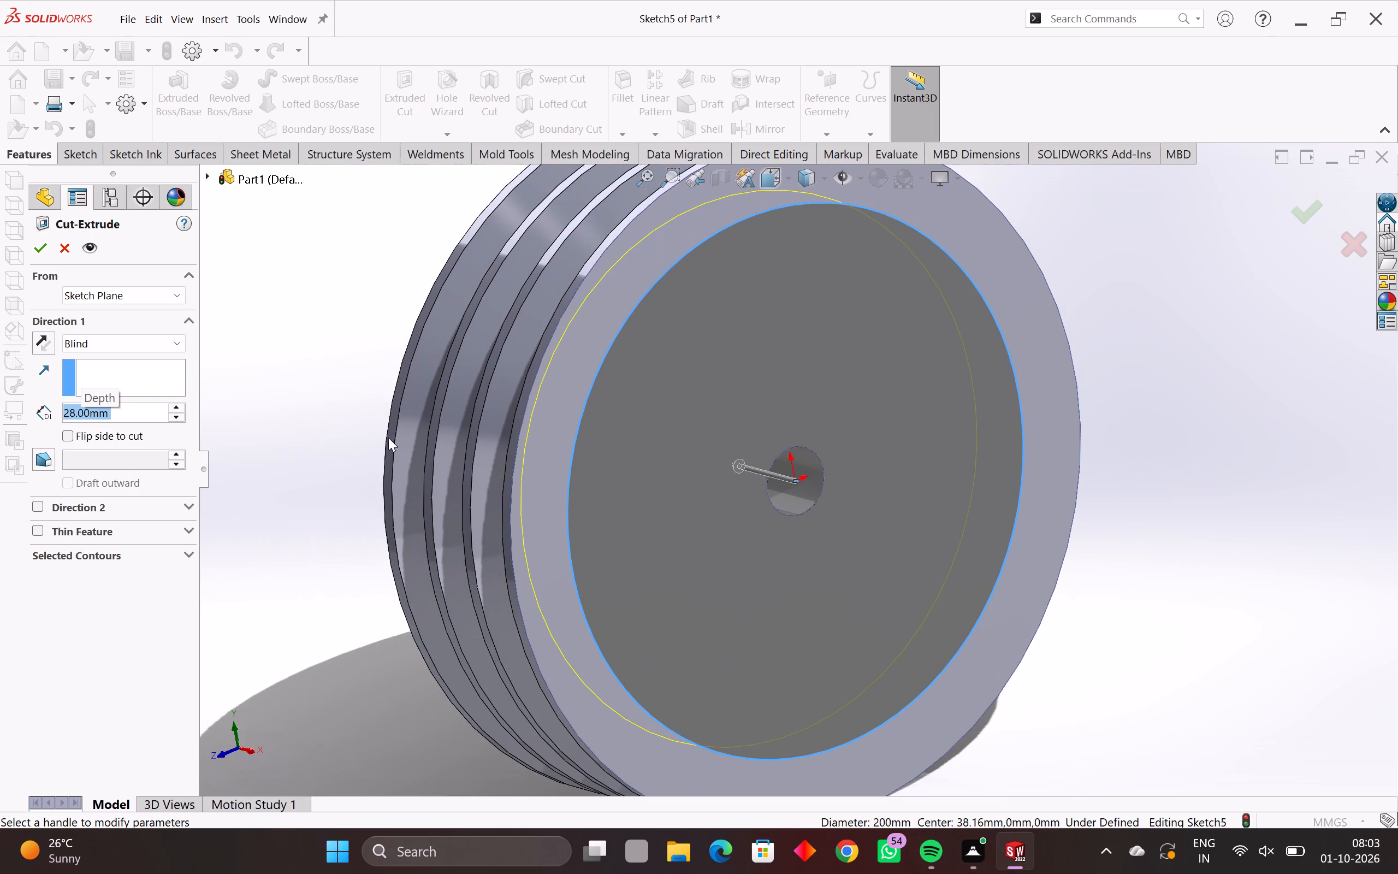
key("Return")
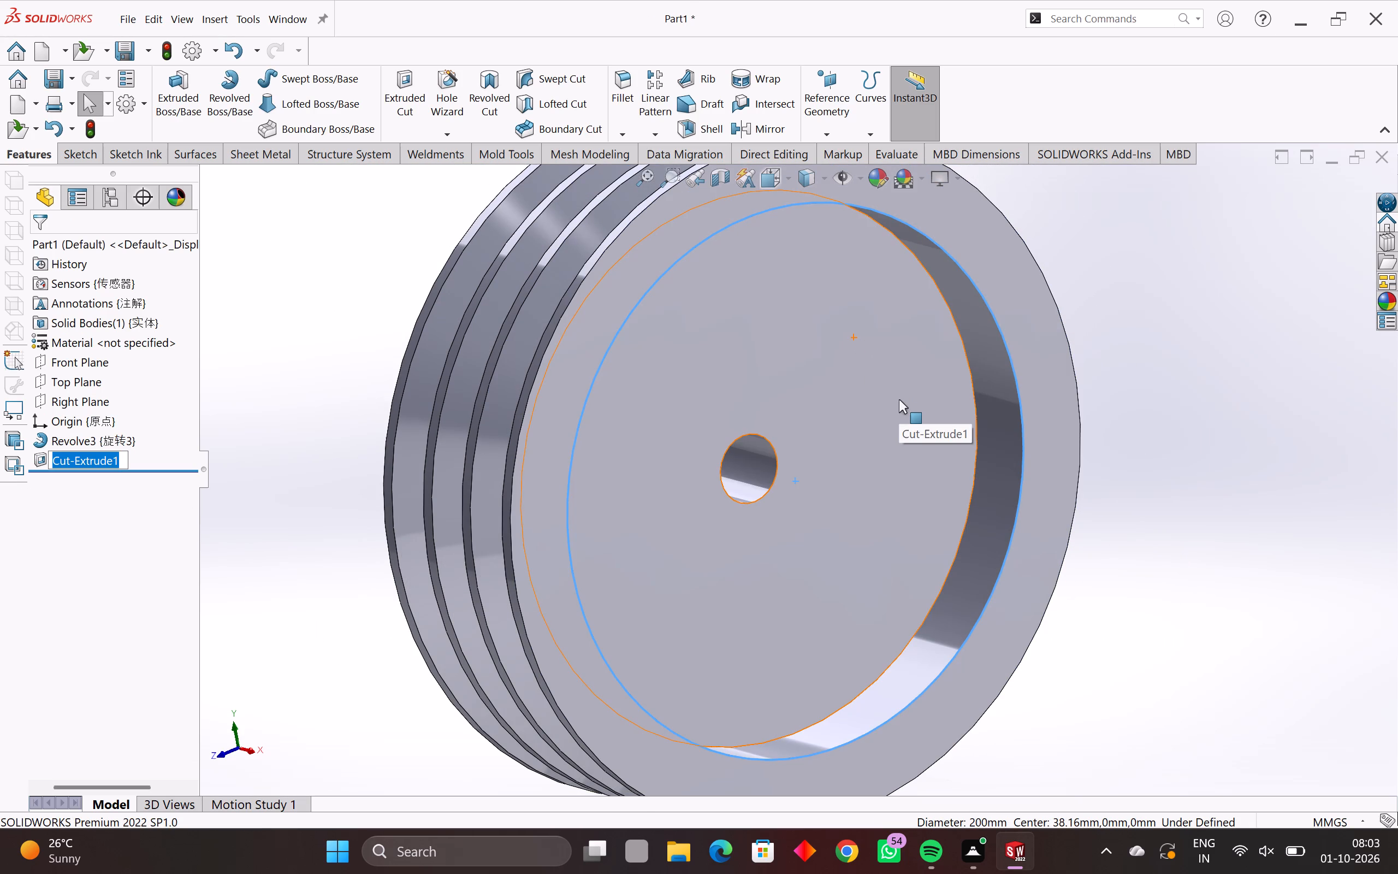
Examine the circular recess, central bore, grooves and opposite side face of the pulley from several angles.
middle_click_drag(874, 477, 925, 468)
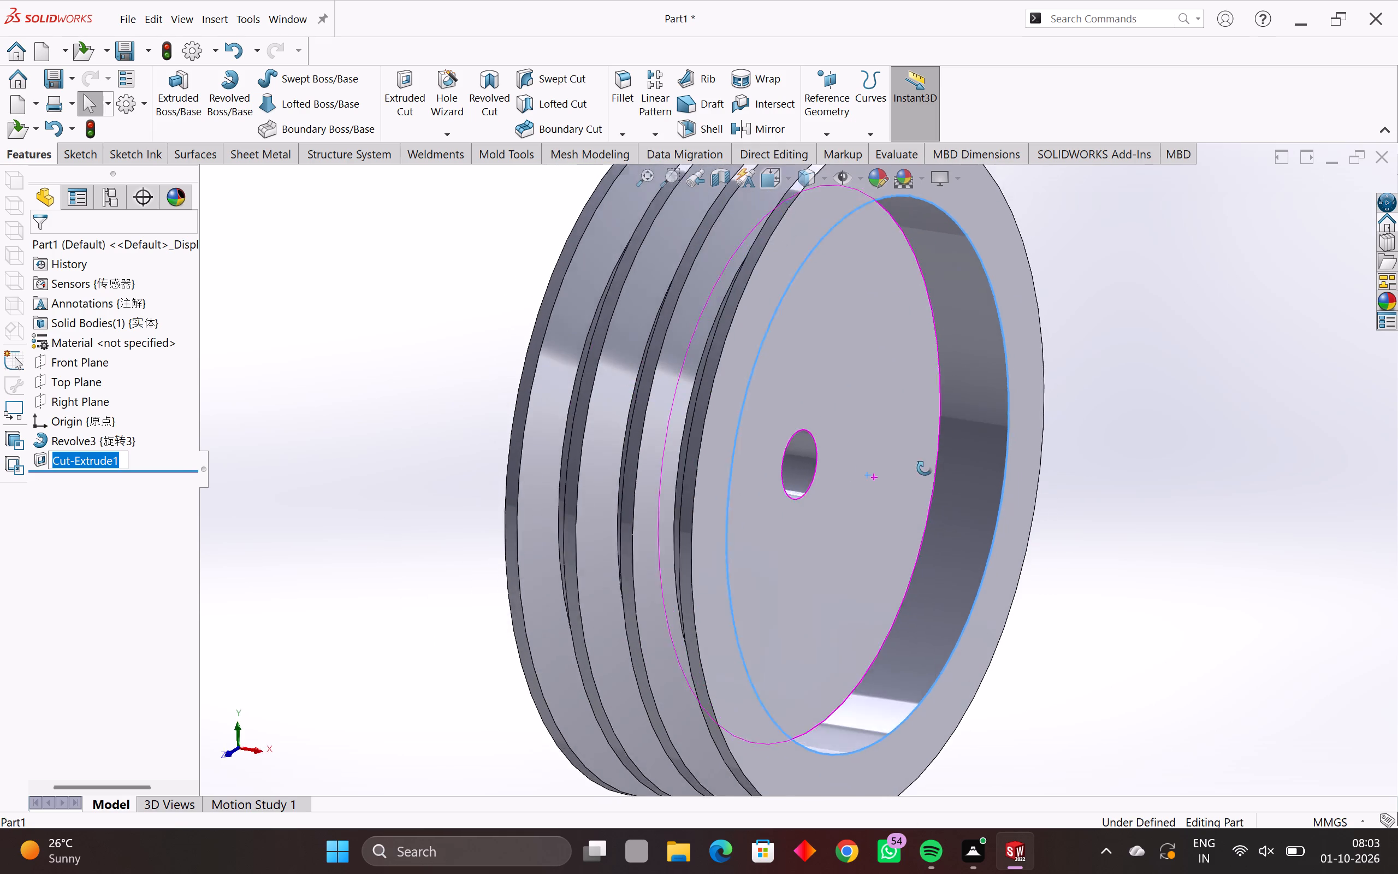
middle_click_drag(925, 468, 999, 446)
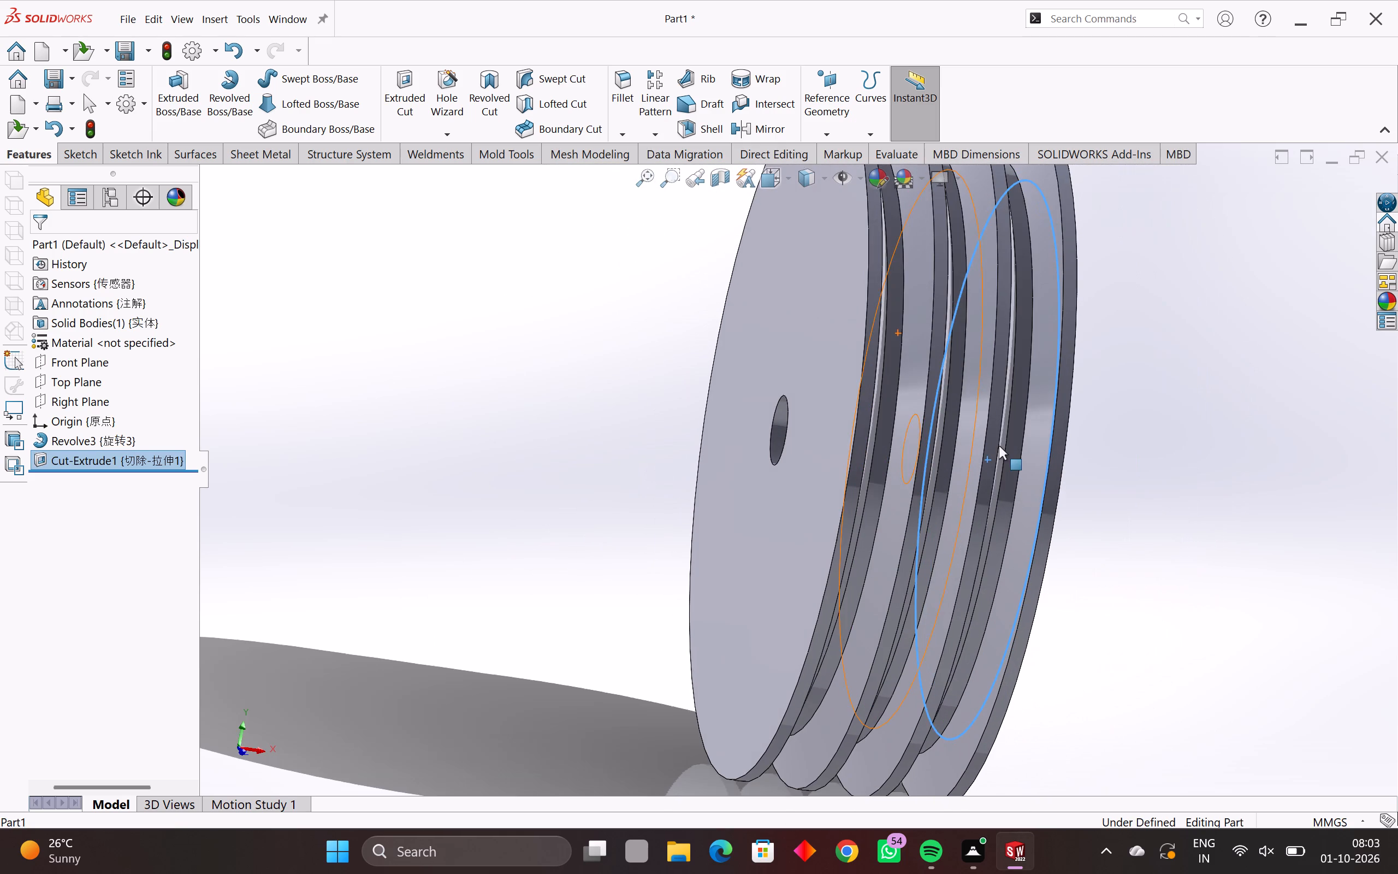
key("Escape")
key("Escape")
middle_click_drag(1008, 441, 906, 475)
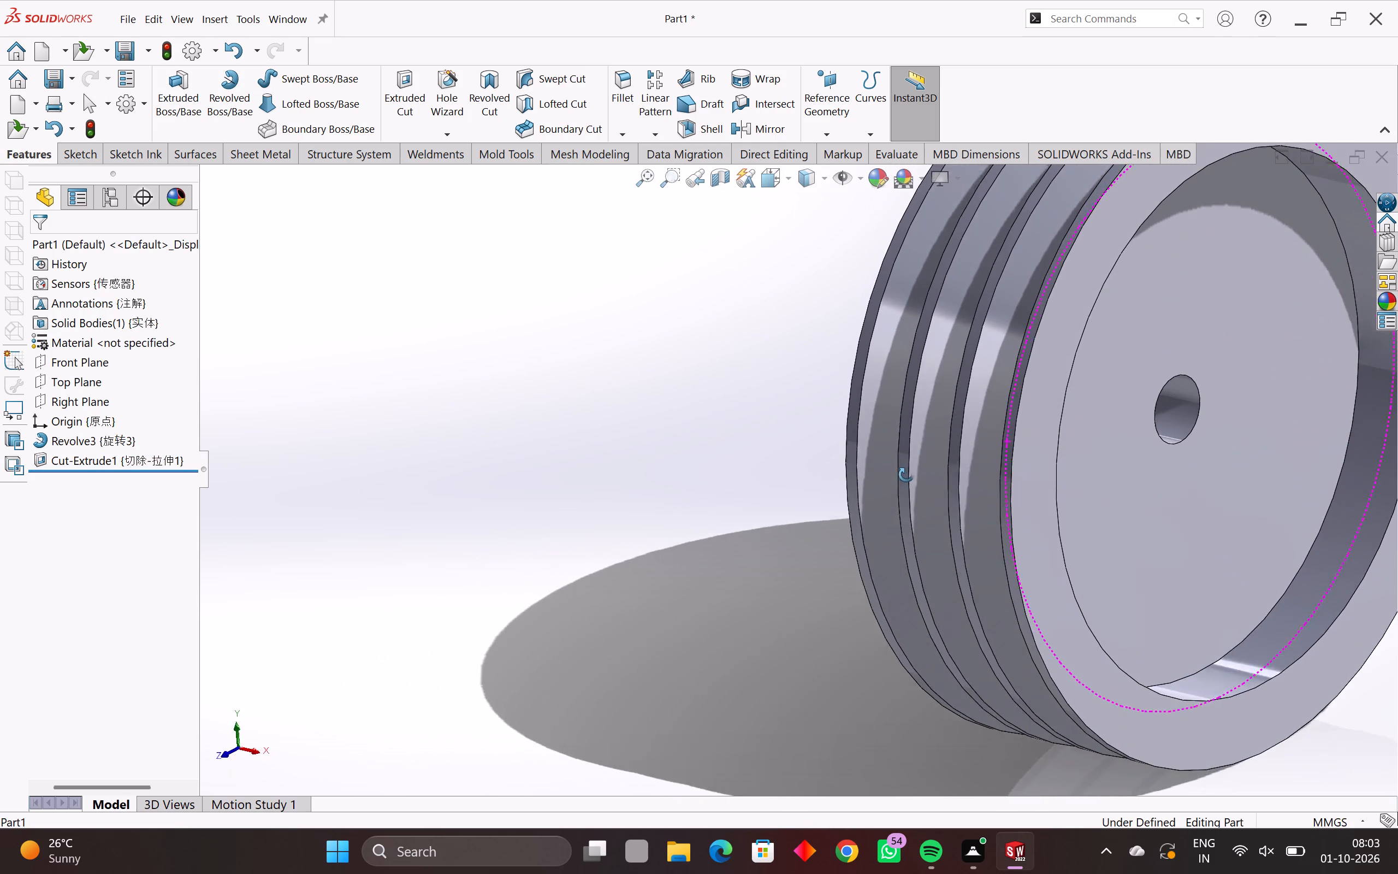
middle_click_drag(906, 475, 879, 476)
scroll(1266, 419, "down", 2)
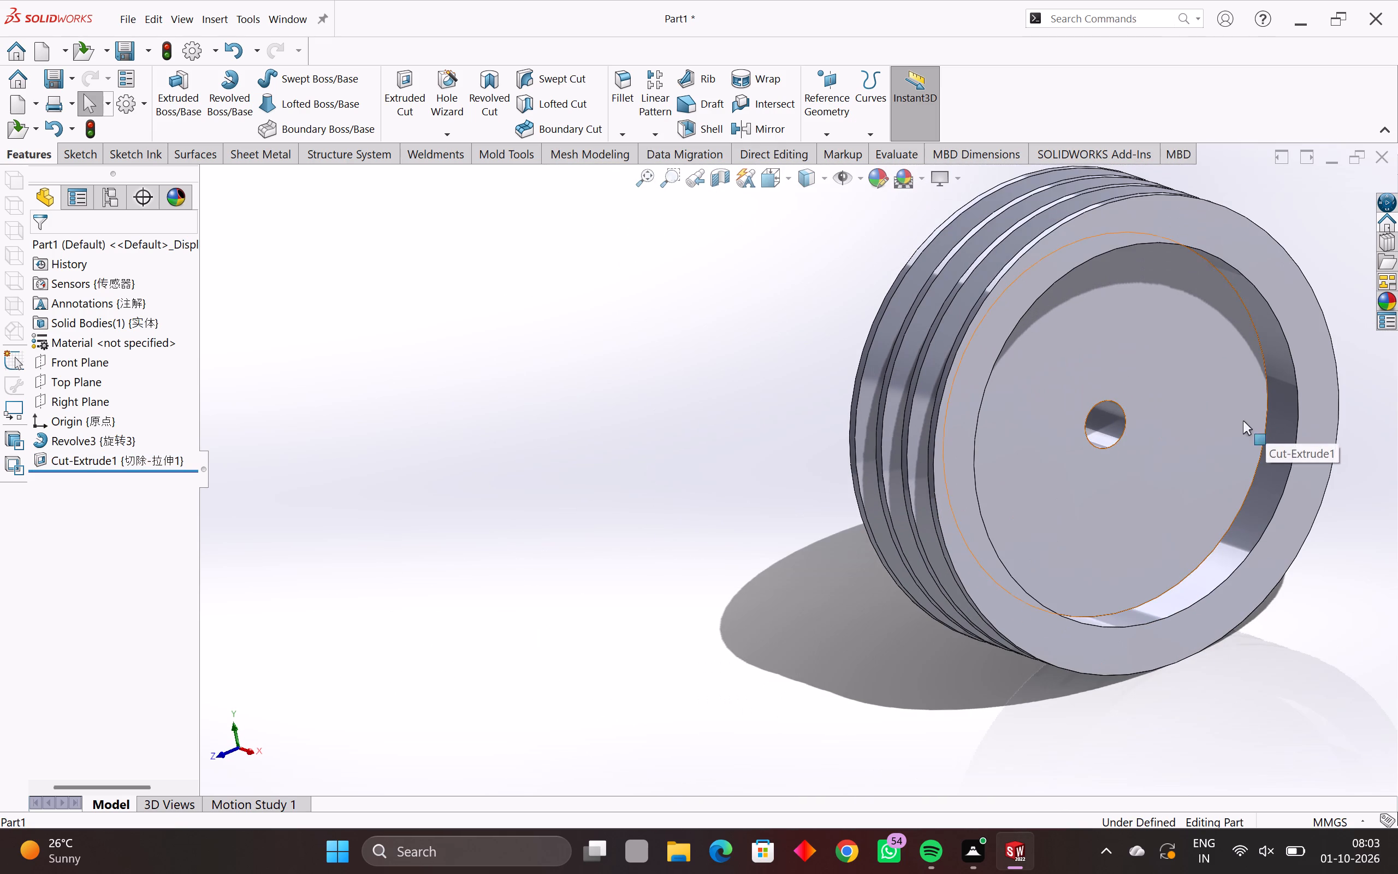
scroll(1104, 442, "up", 2)
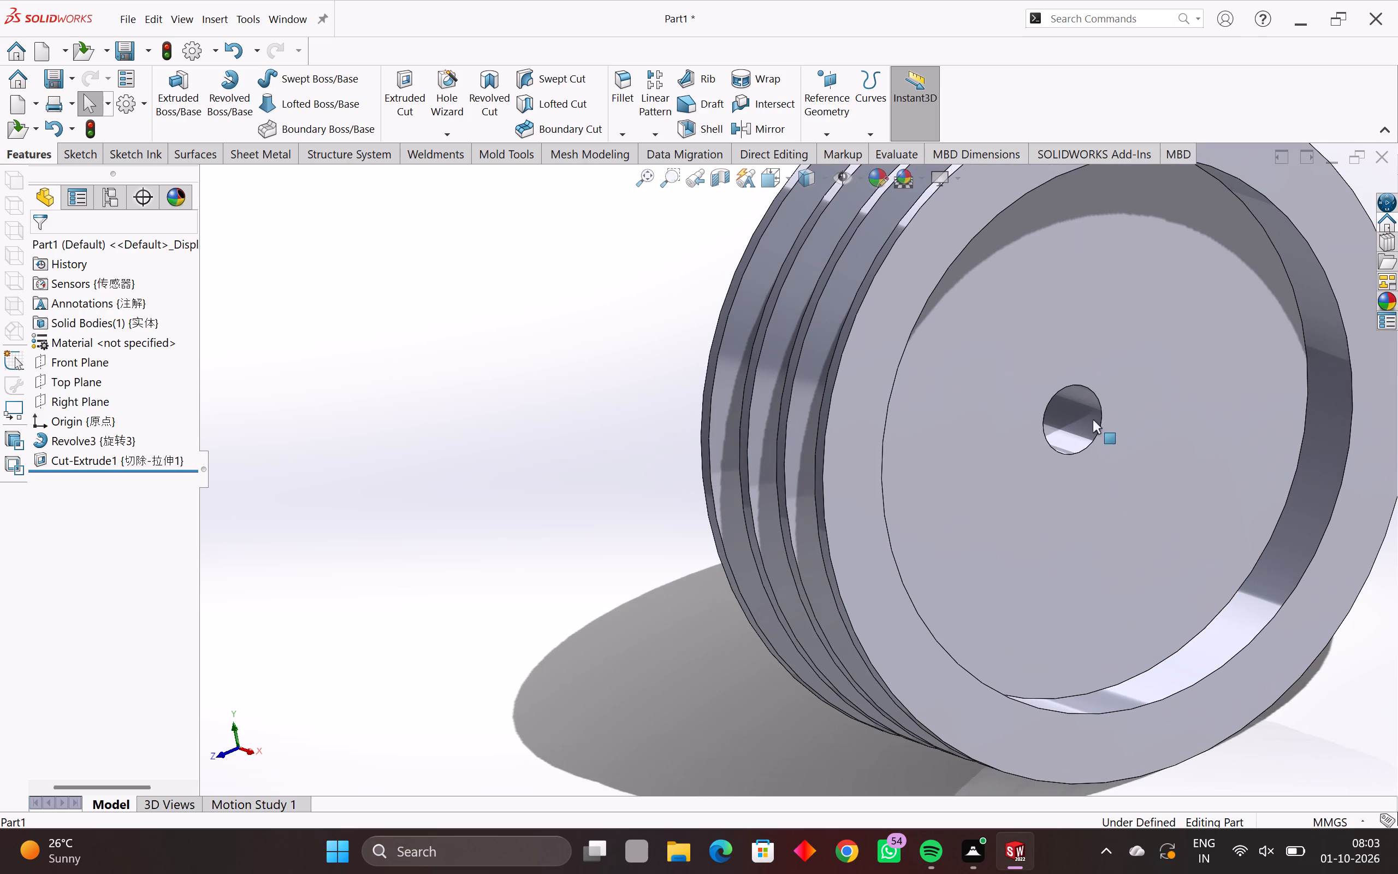
scroll(1064, 418, "up", 2)
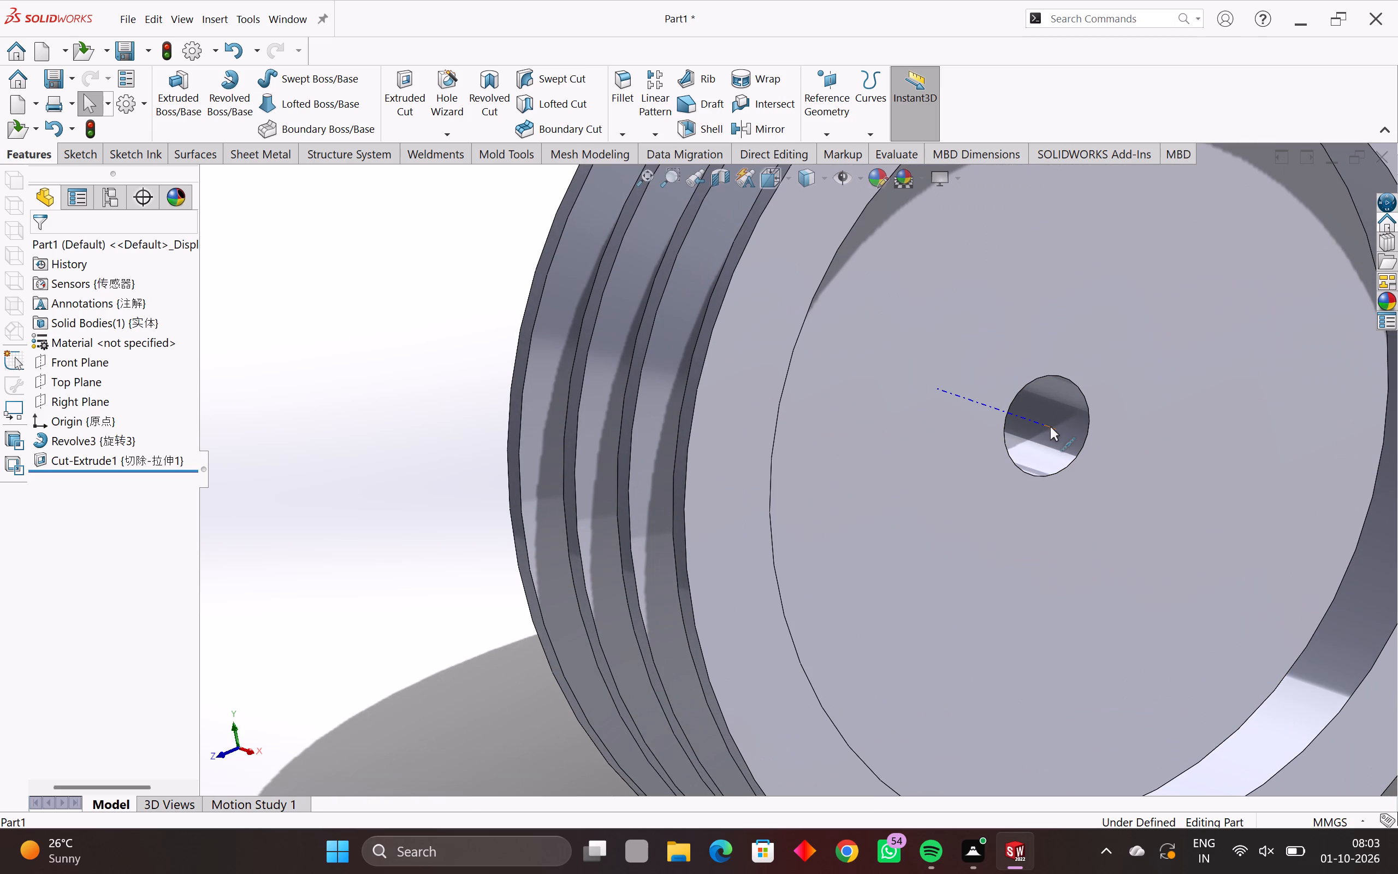
left_click_drag(1050, 427, 1059, 422)
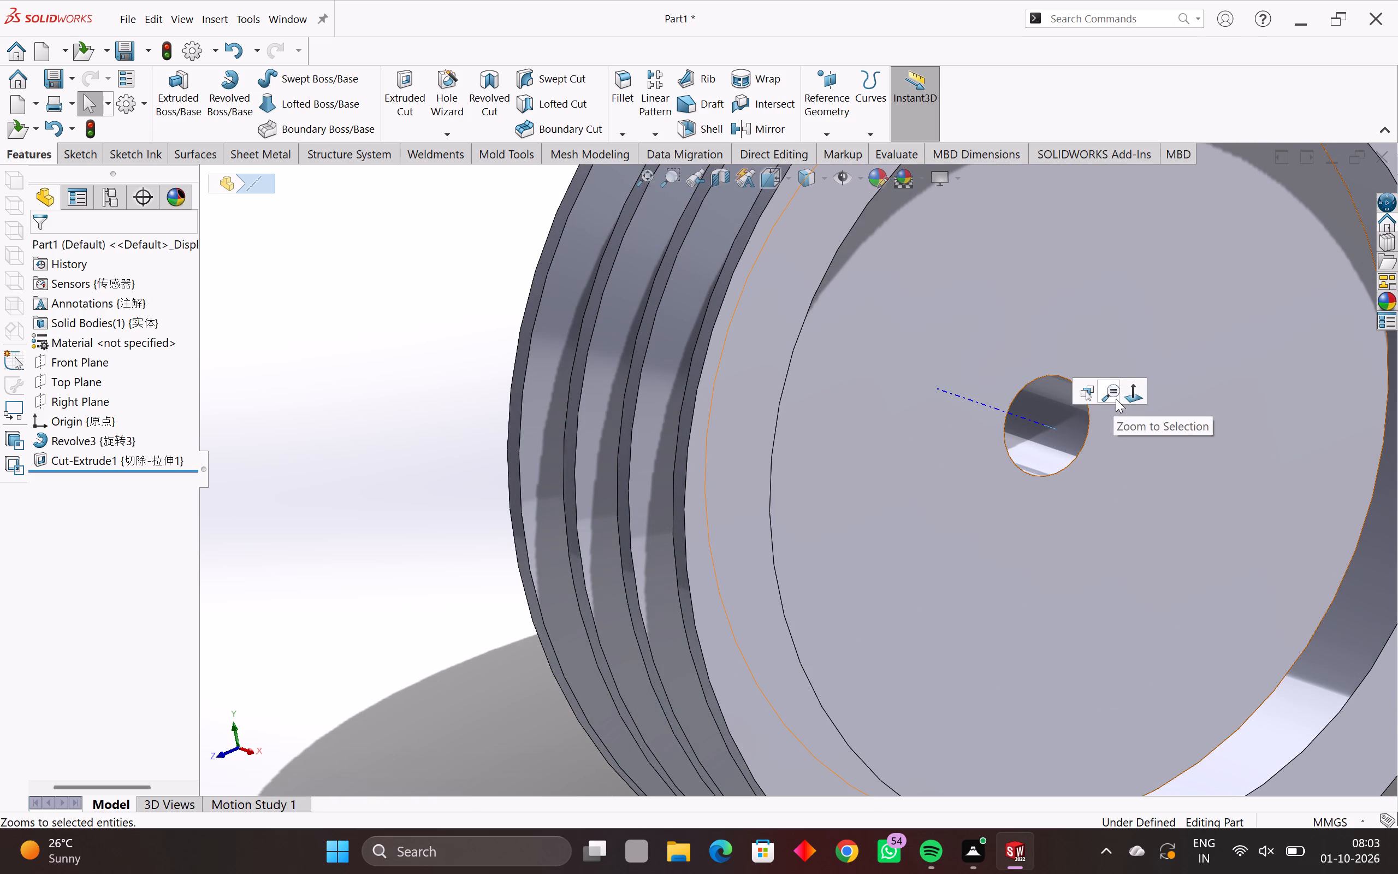
key("Escape")
key("Escape")
key("Escape")
scroll(1121, 419, "down", 2)
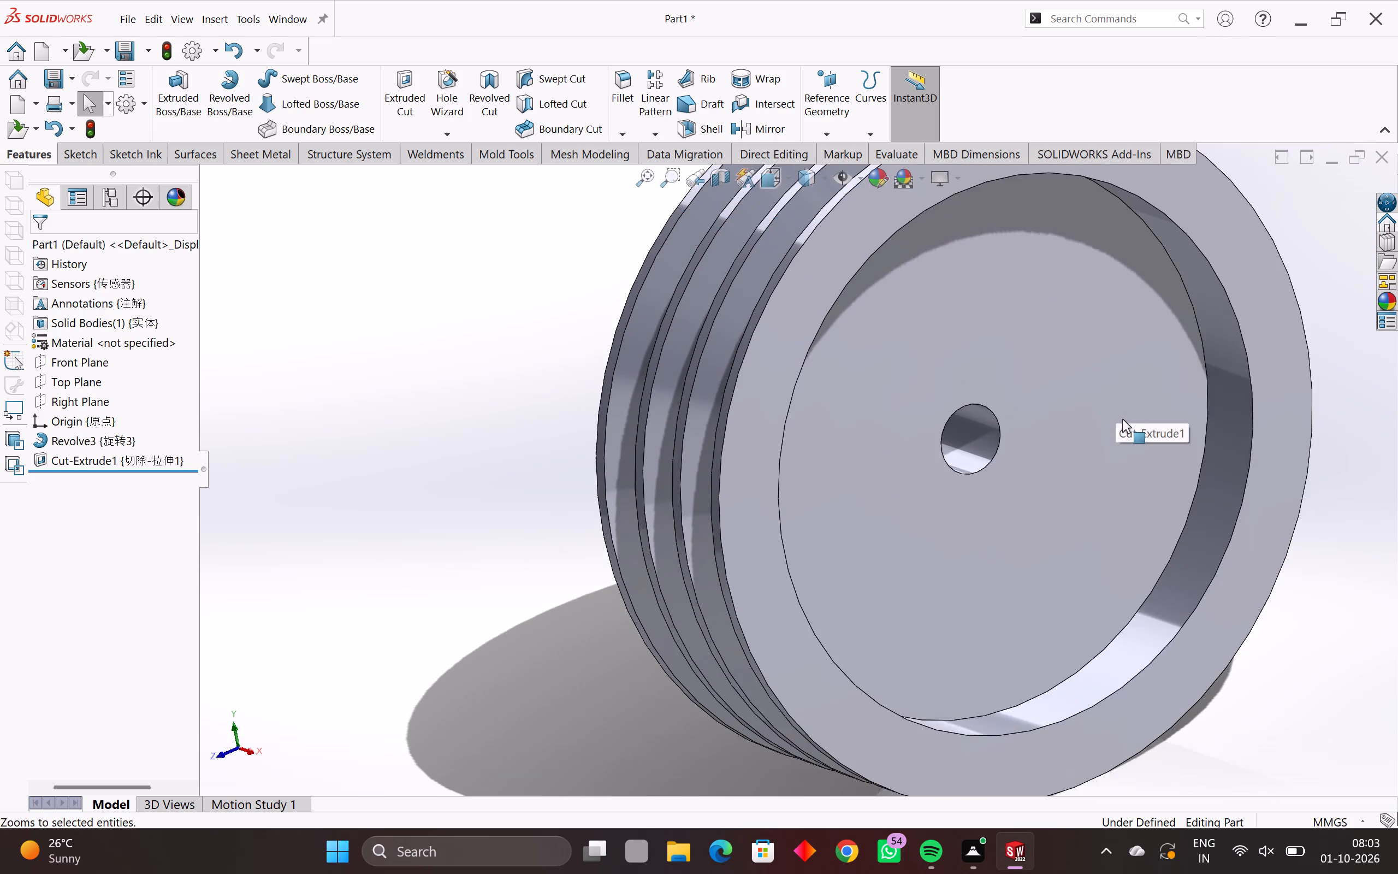
scroll(1122, 419, "down", 1)
middle_click_drag(1123, 422, 1071, 442)
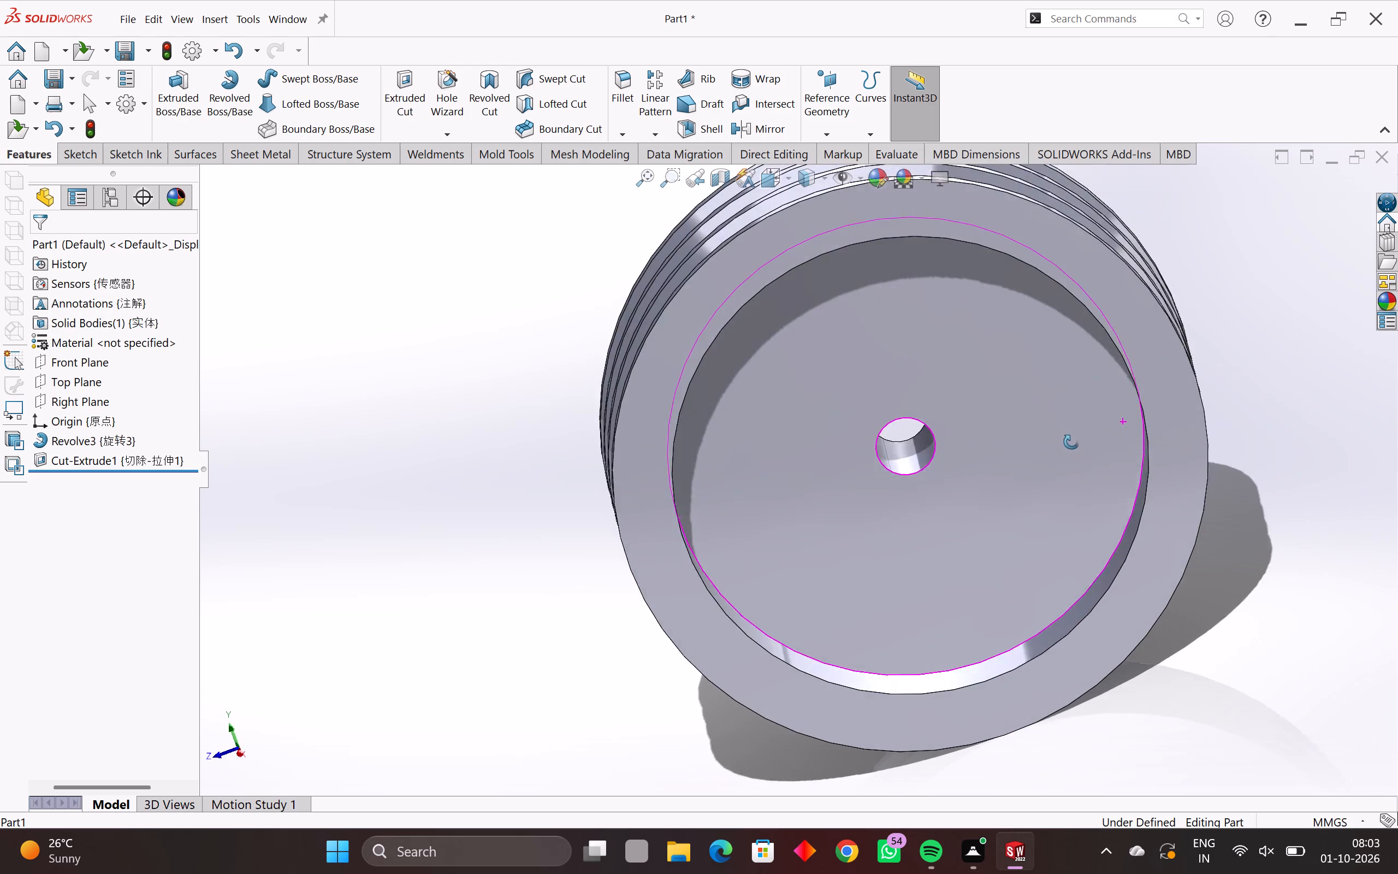
middle_click_drag(1071, 442, 982, 457)
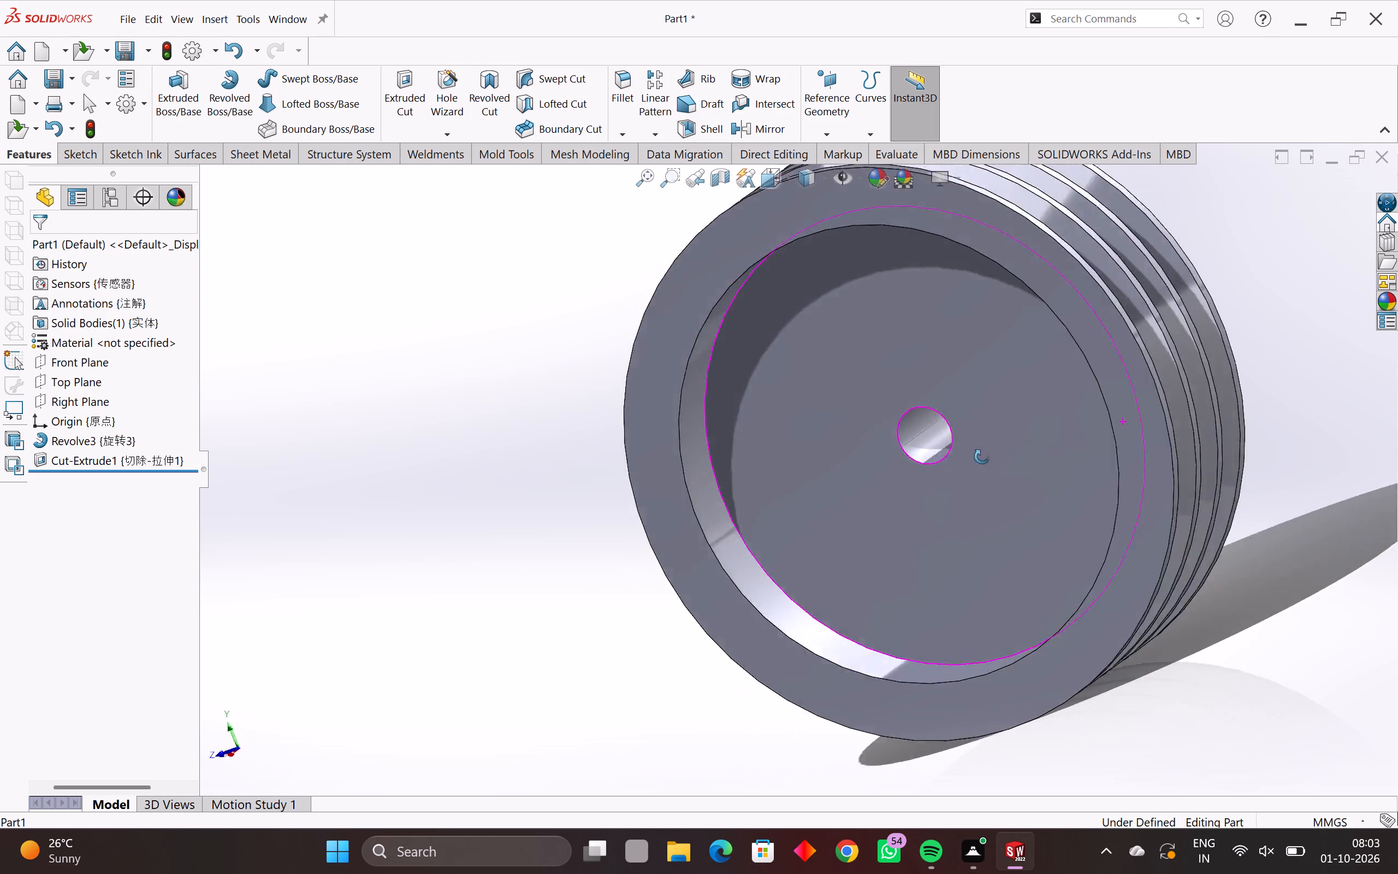
middle_click_drag(982, 457, 1064, 428)
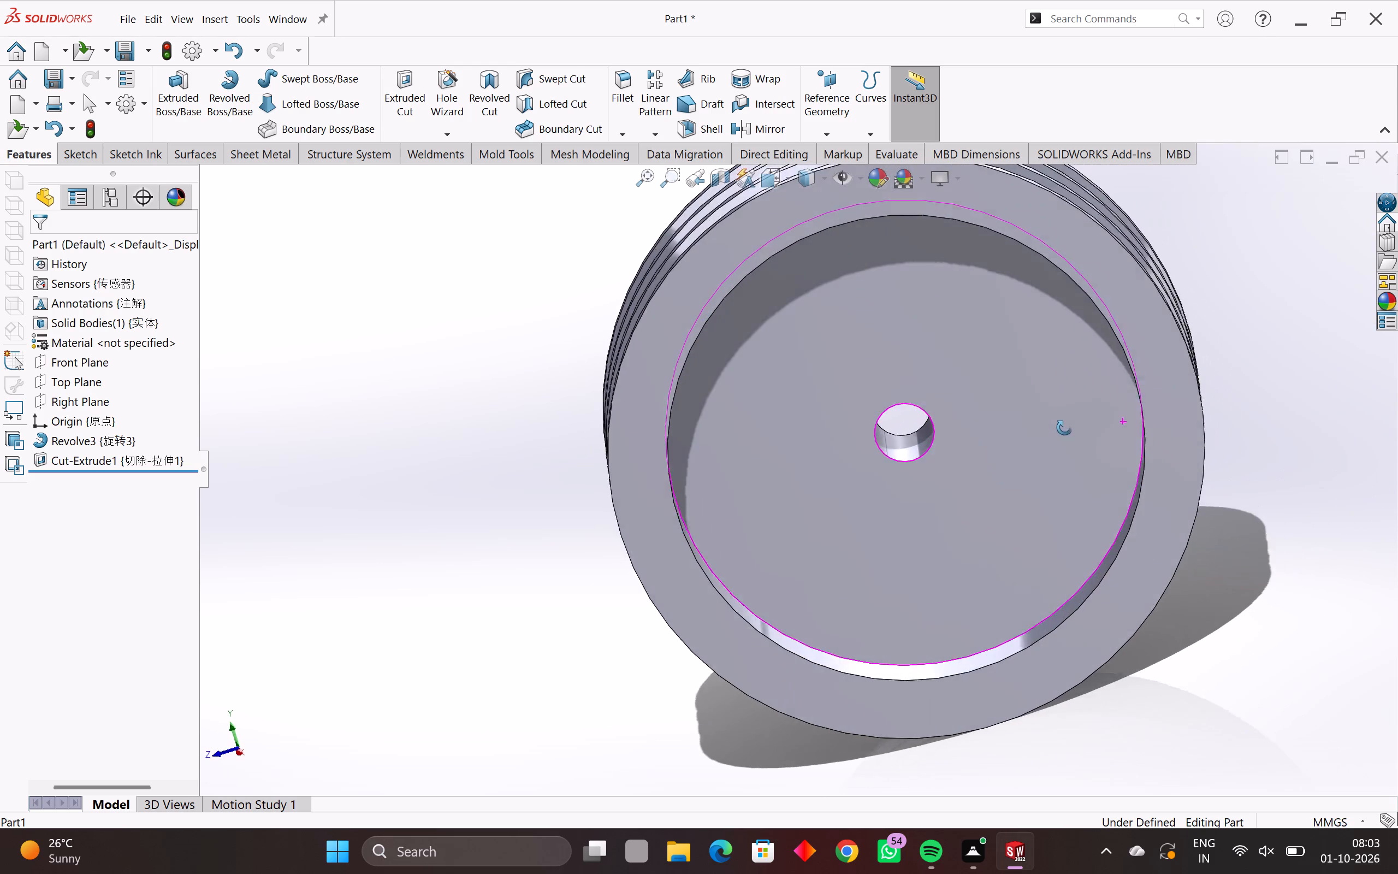
middle_click_drag(1064, 428, 1071, 400)
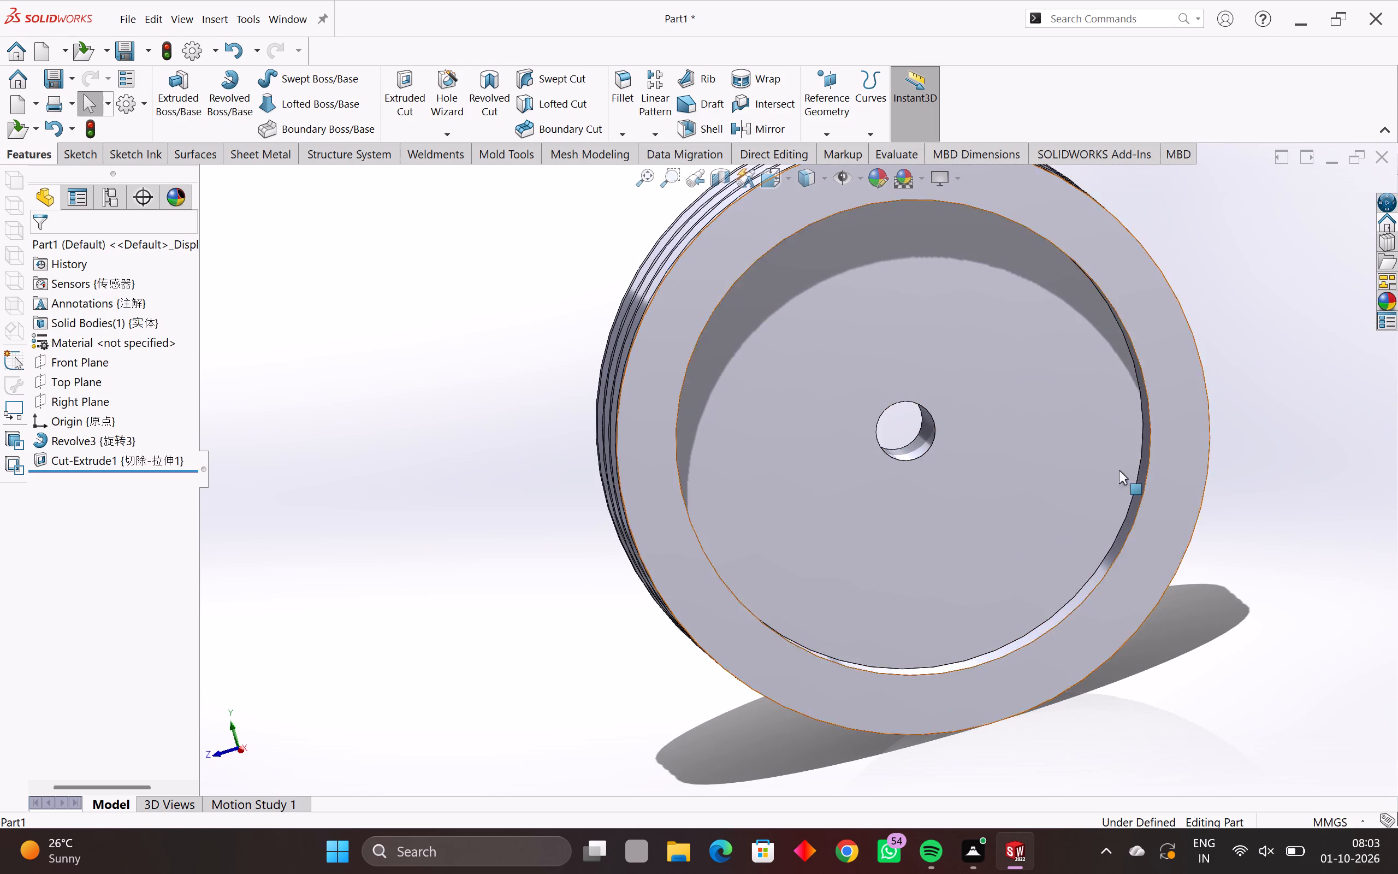
middle_click_drag(979, 594, 1024, 580)
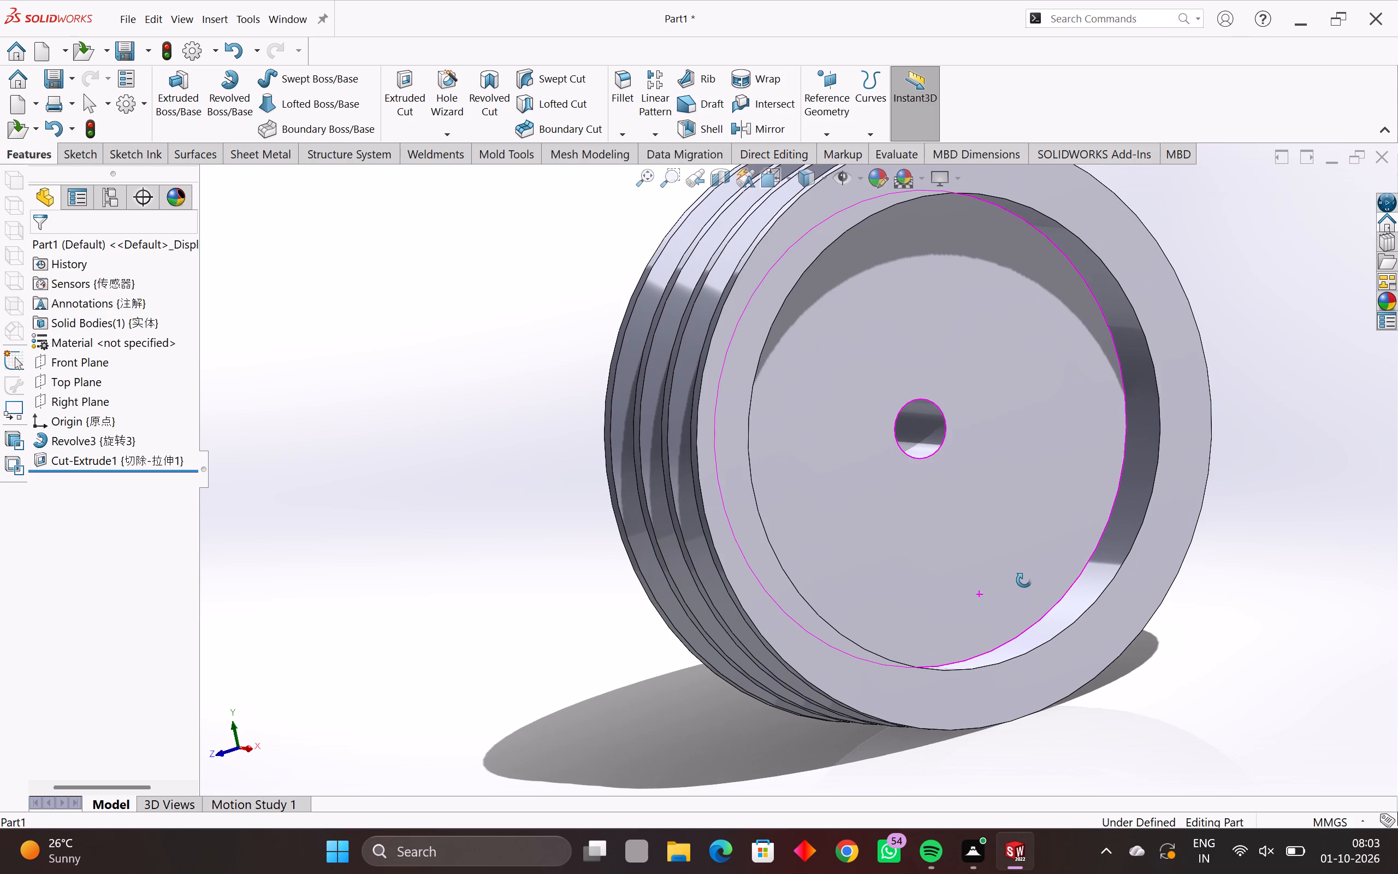
middle_click_drag(1024, 580, 1024, 580)
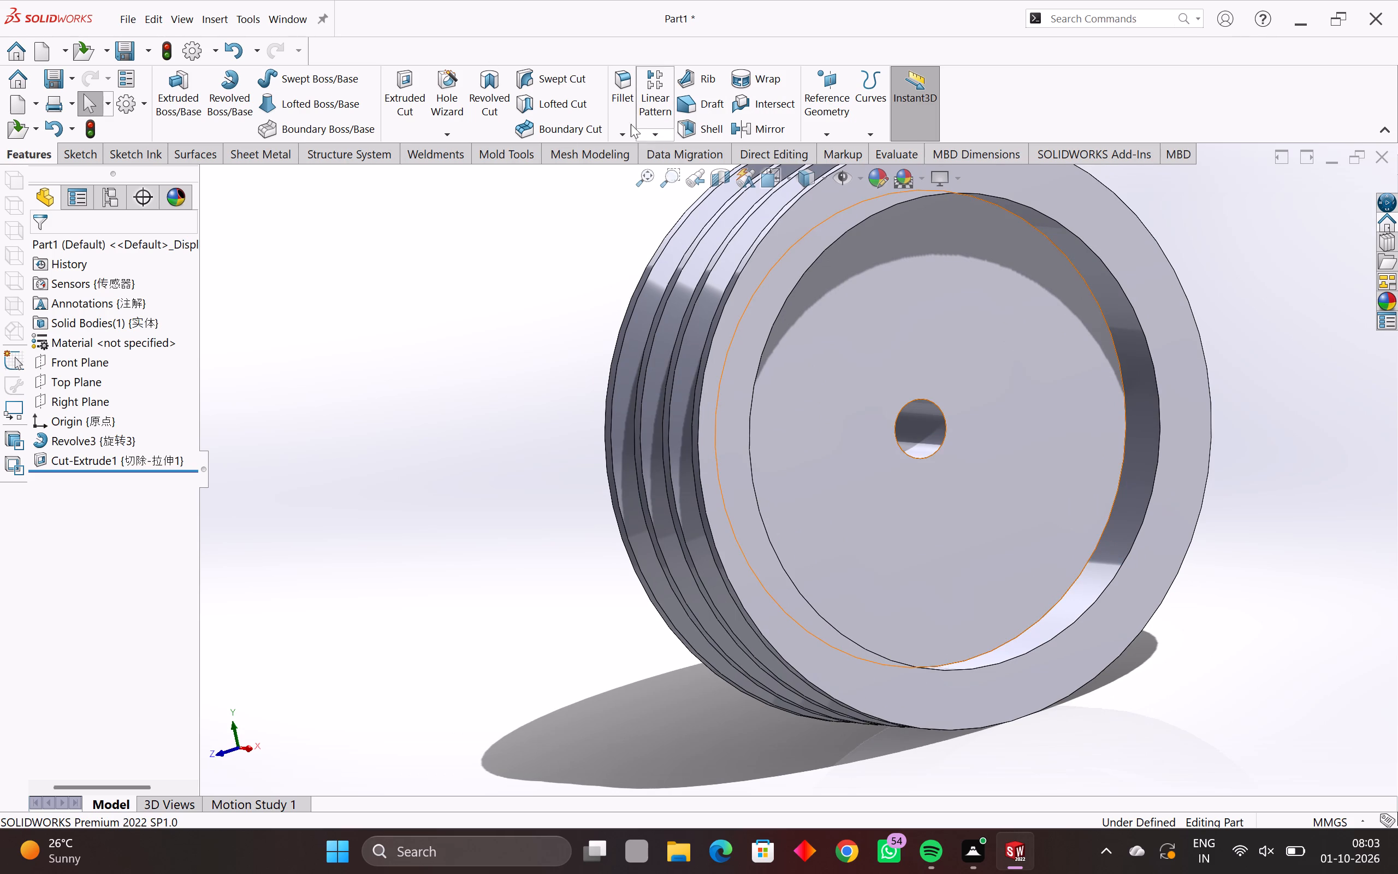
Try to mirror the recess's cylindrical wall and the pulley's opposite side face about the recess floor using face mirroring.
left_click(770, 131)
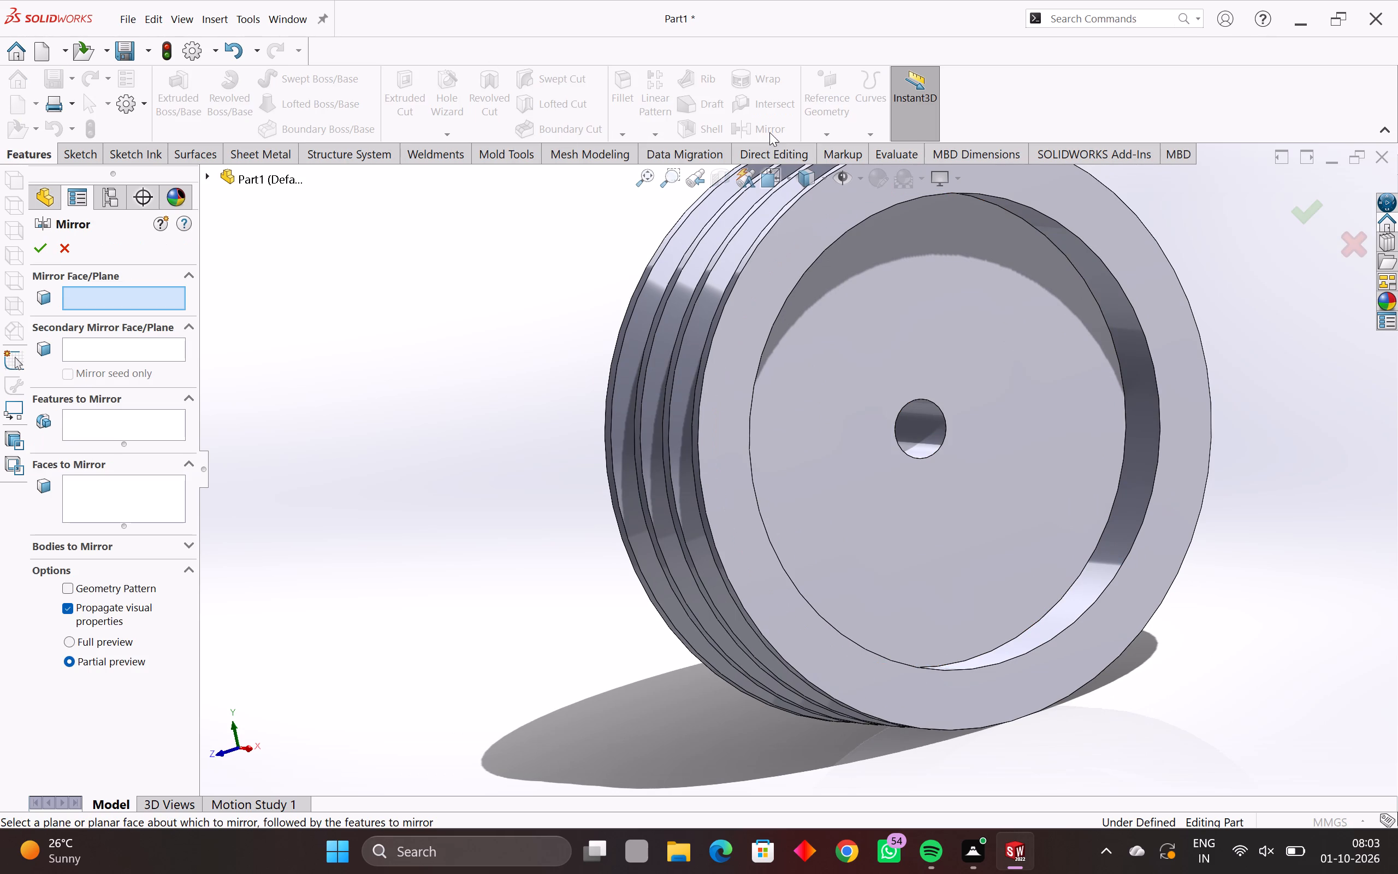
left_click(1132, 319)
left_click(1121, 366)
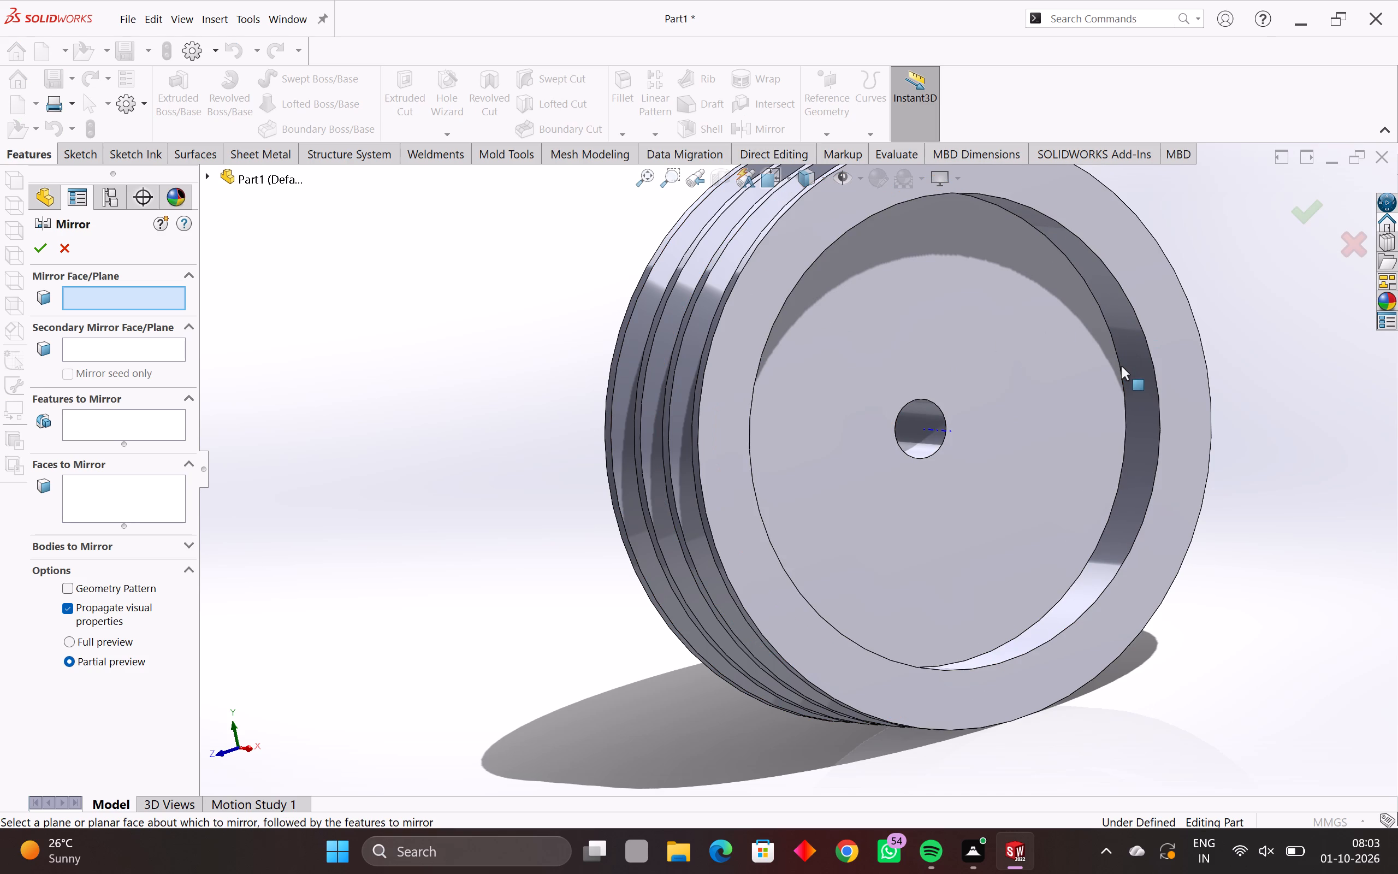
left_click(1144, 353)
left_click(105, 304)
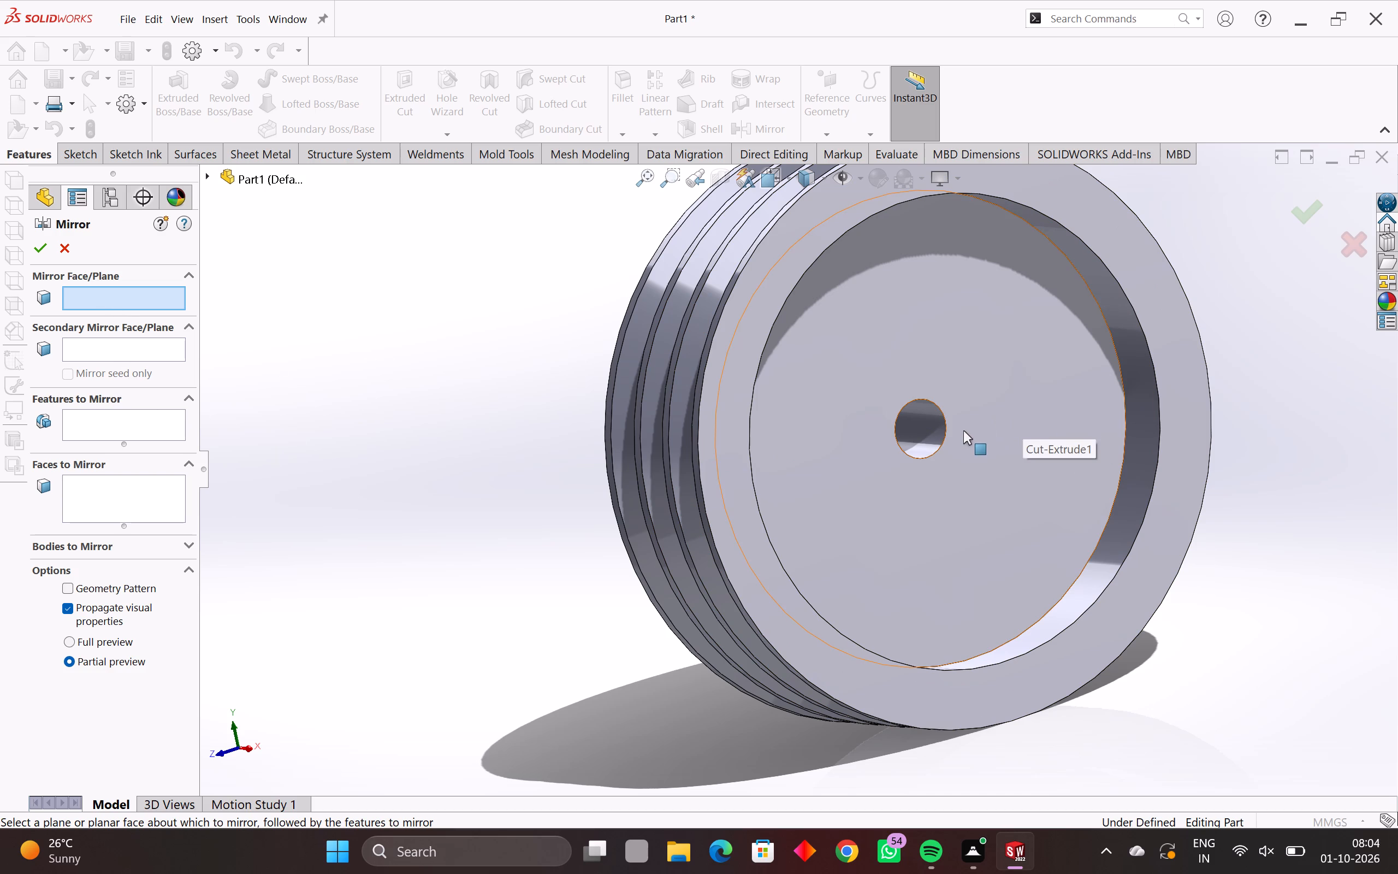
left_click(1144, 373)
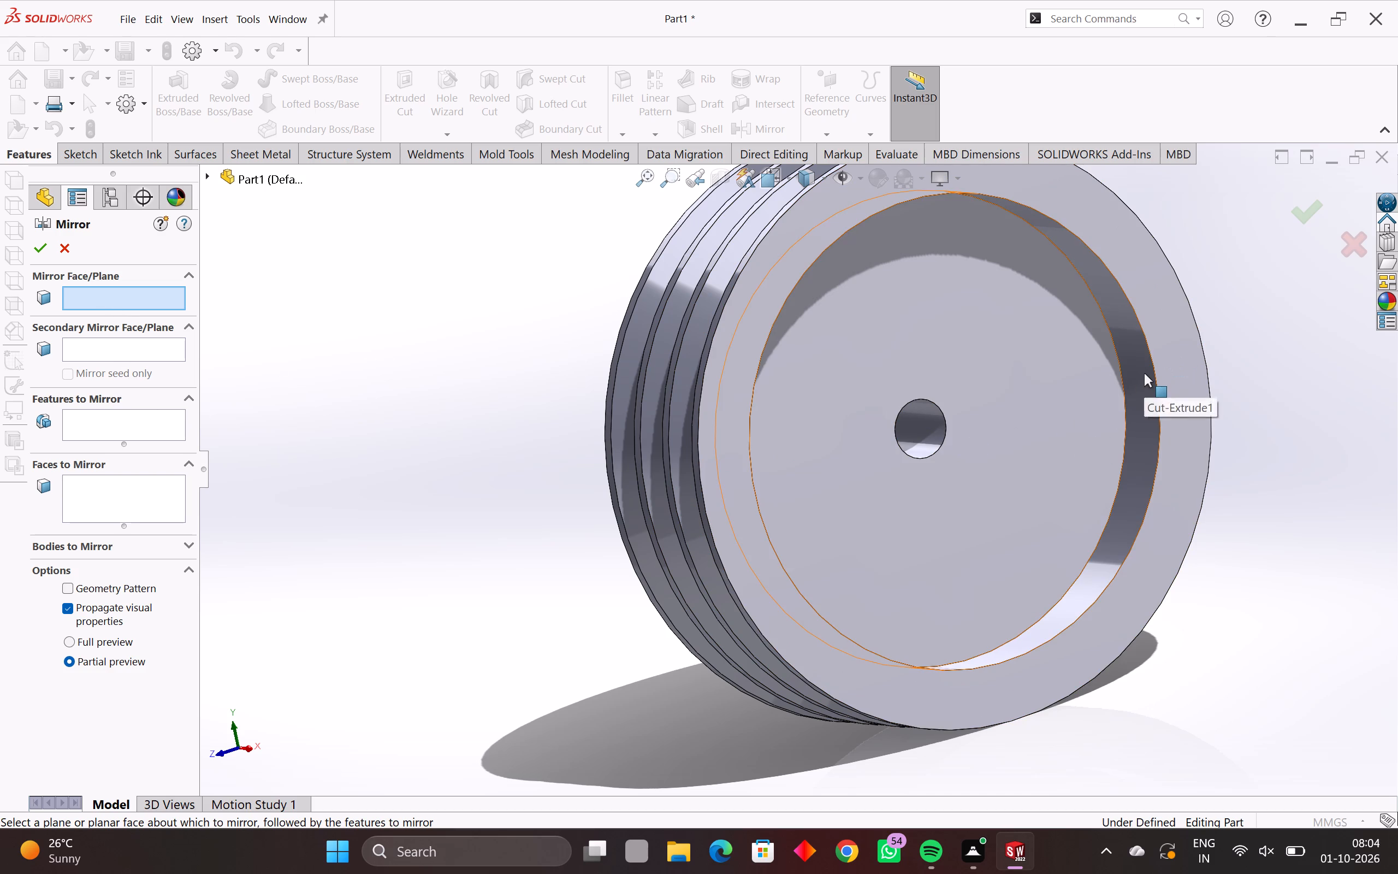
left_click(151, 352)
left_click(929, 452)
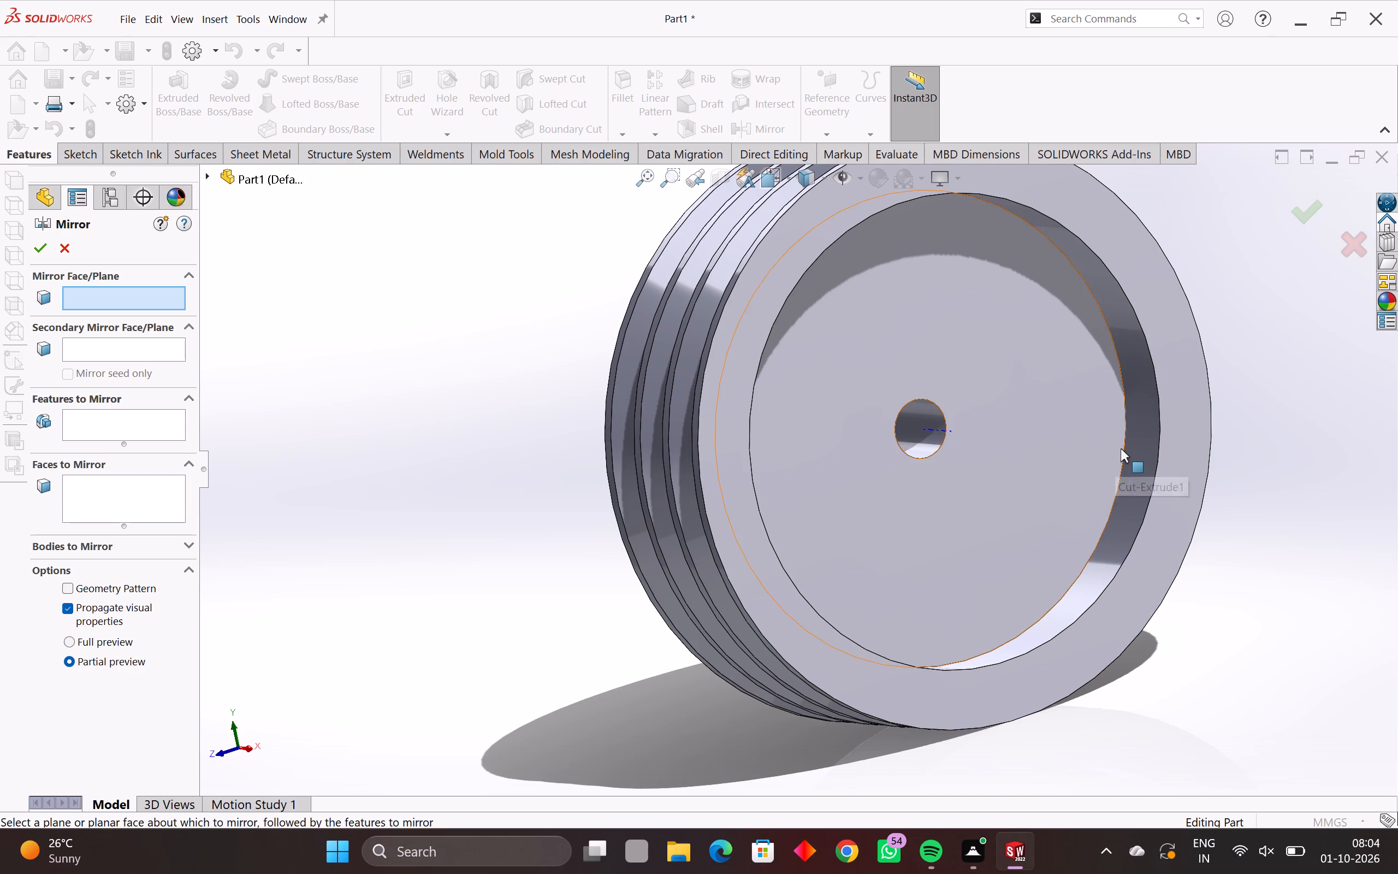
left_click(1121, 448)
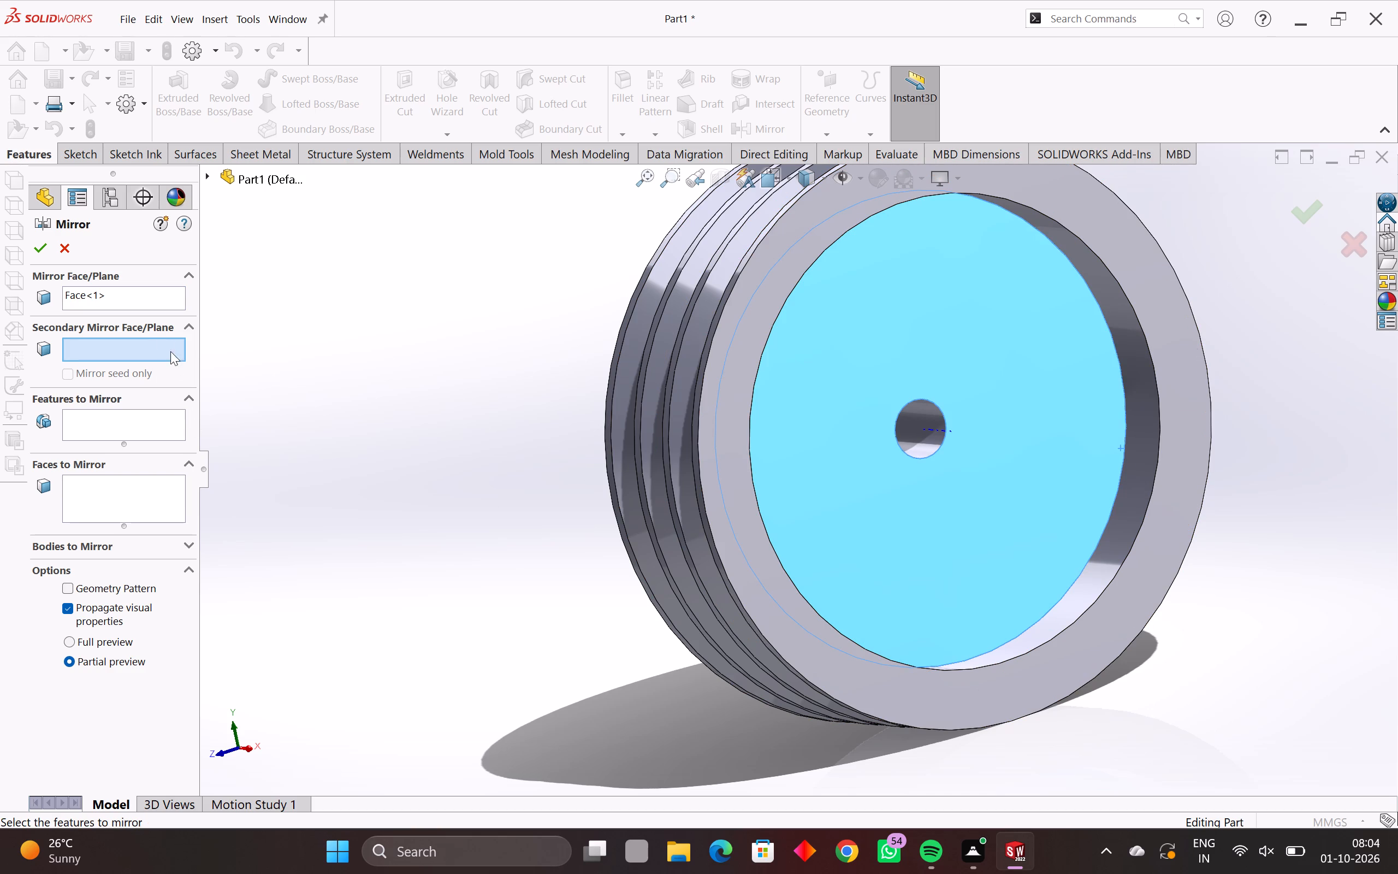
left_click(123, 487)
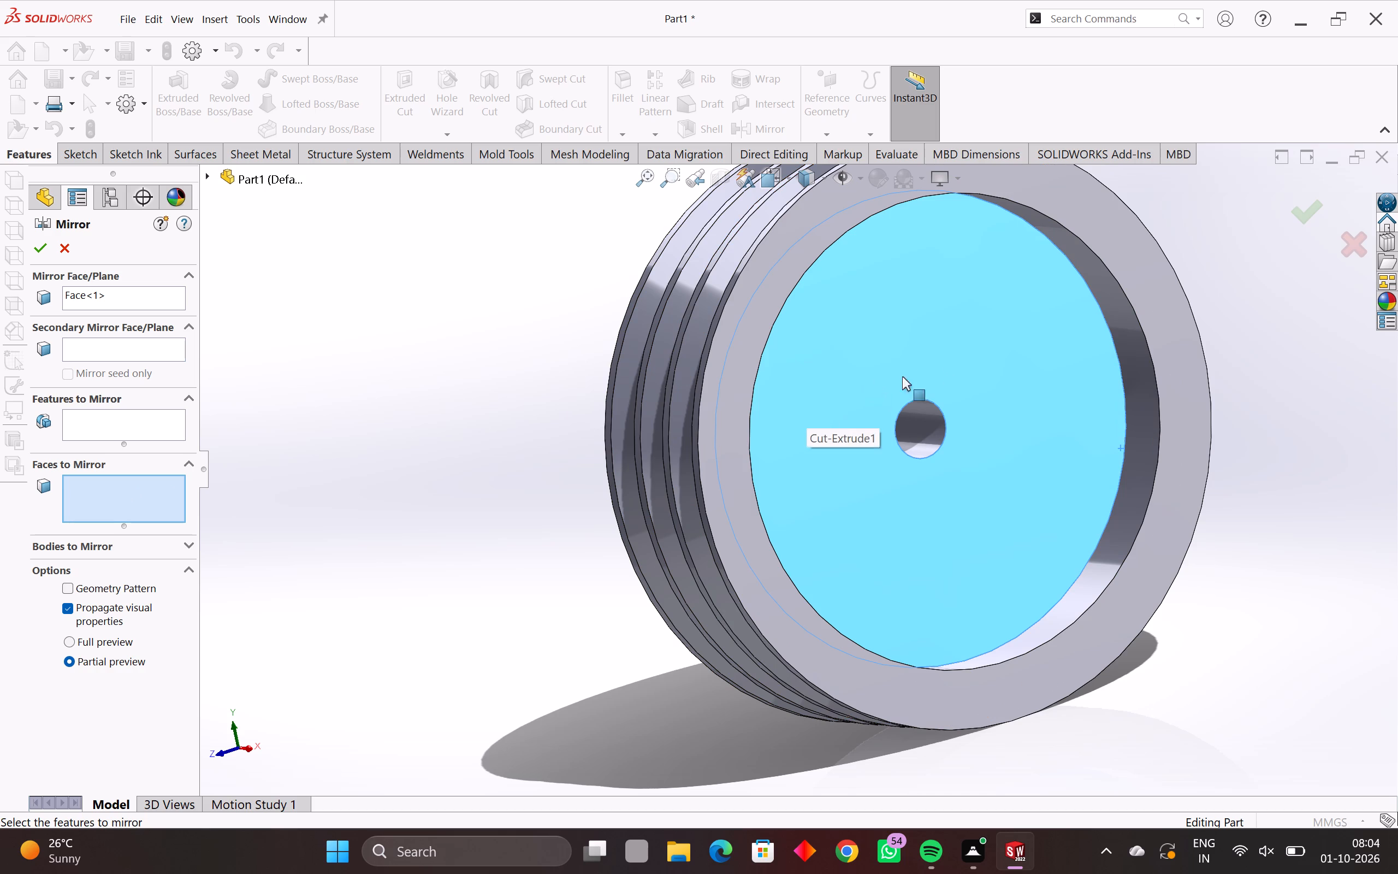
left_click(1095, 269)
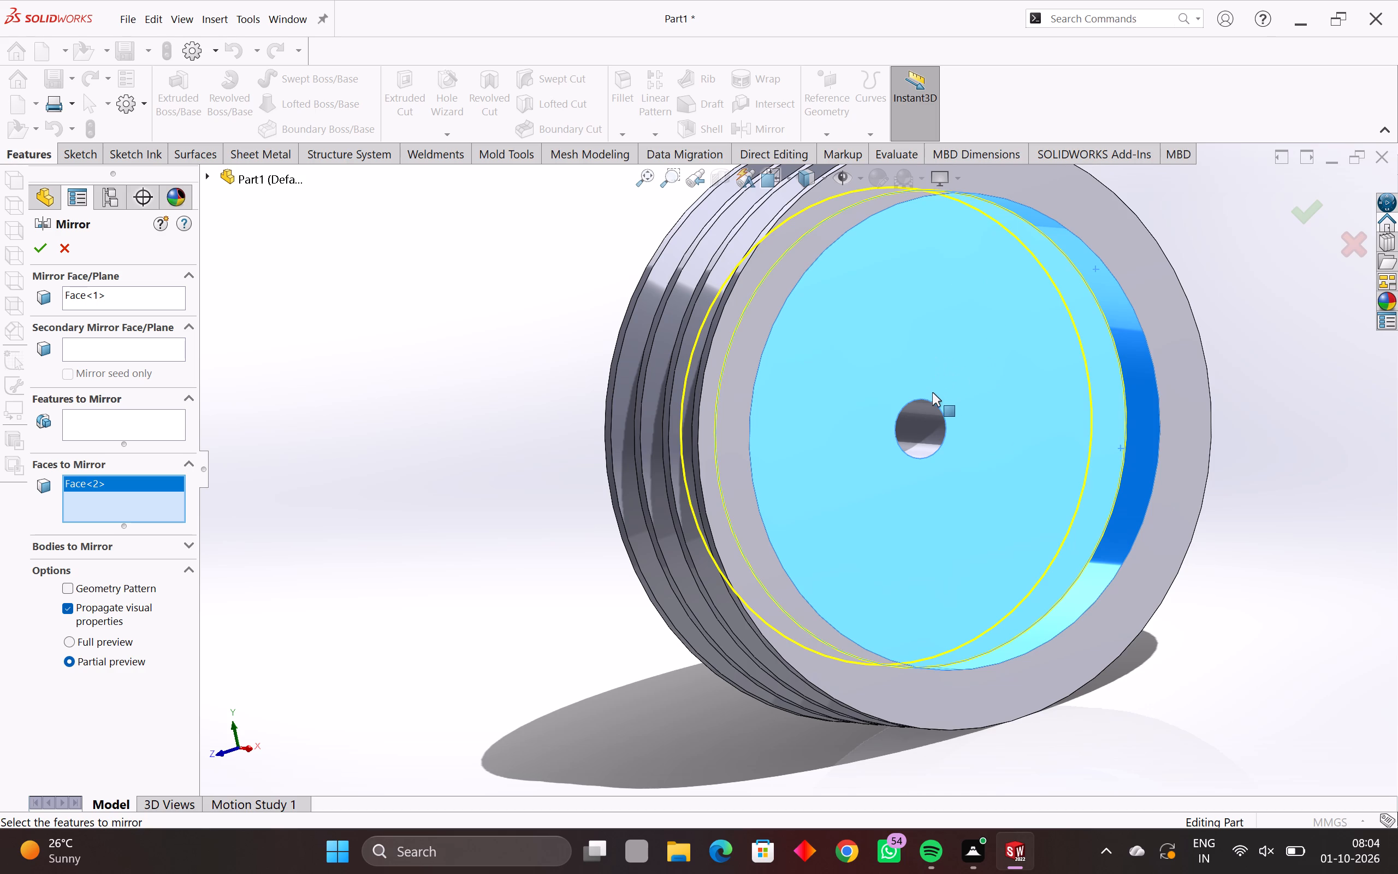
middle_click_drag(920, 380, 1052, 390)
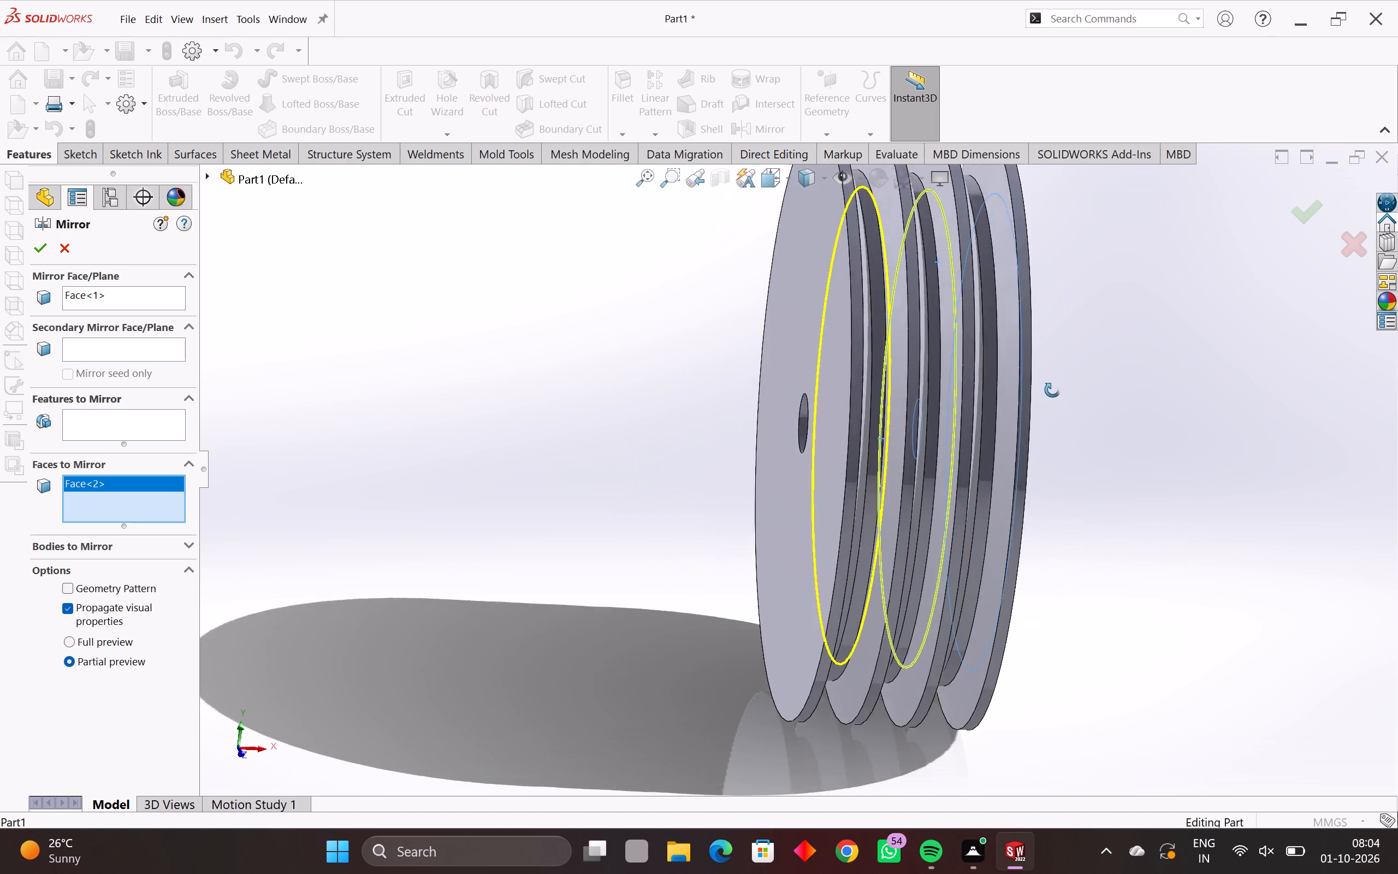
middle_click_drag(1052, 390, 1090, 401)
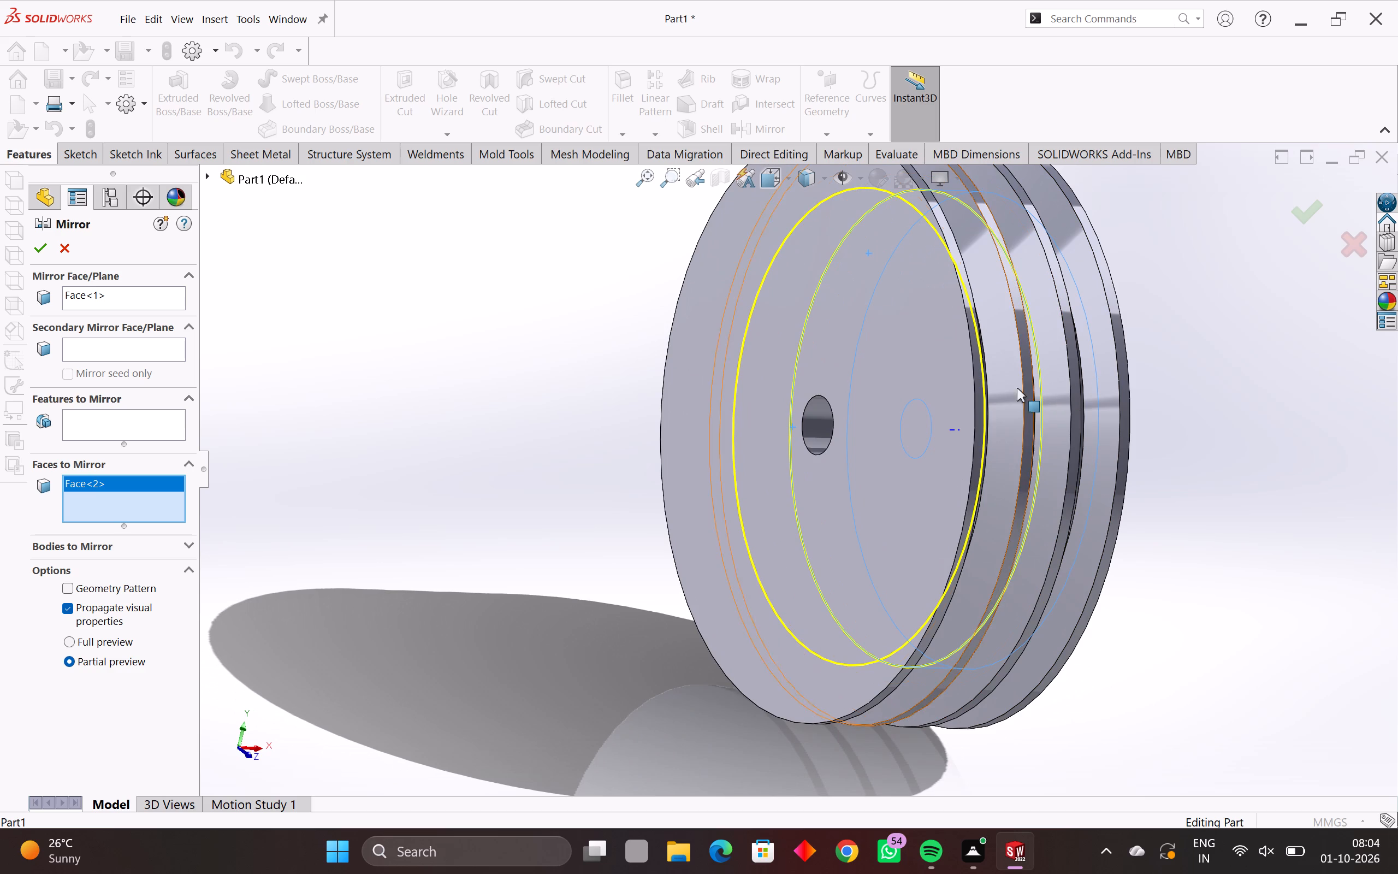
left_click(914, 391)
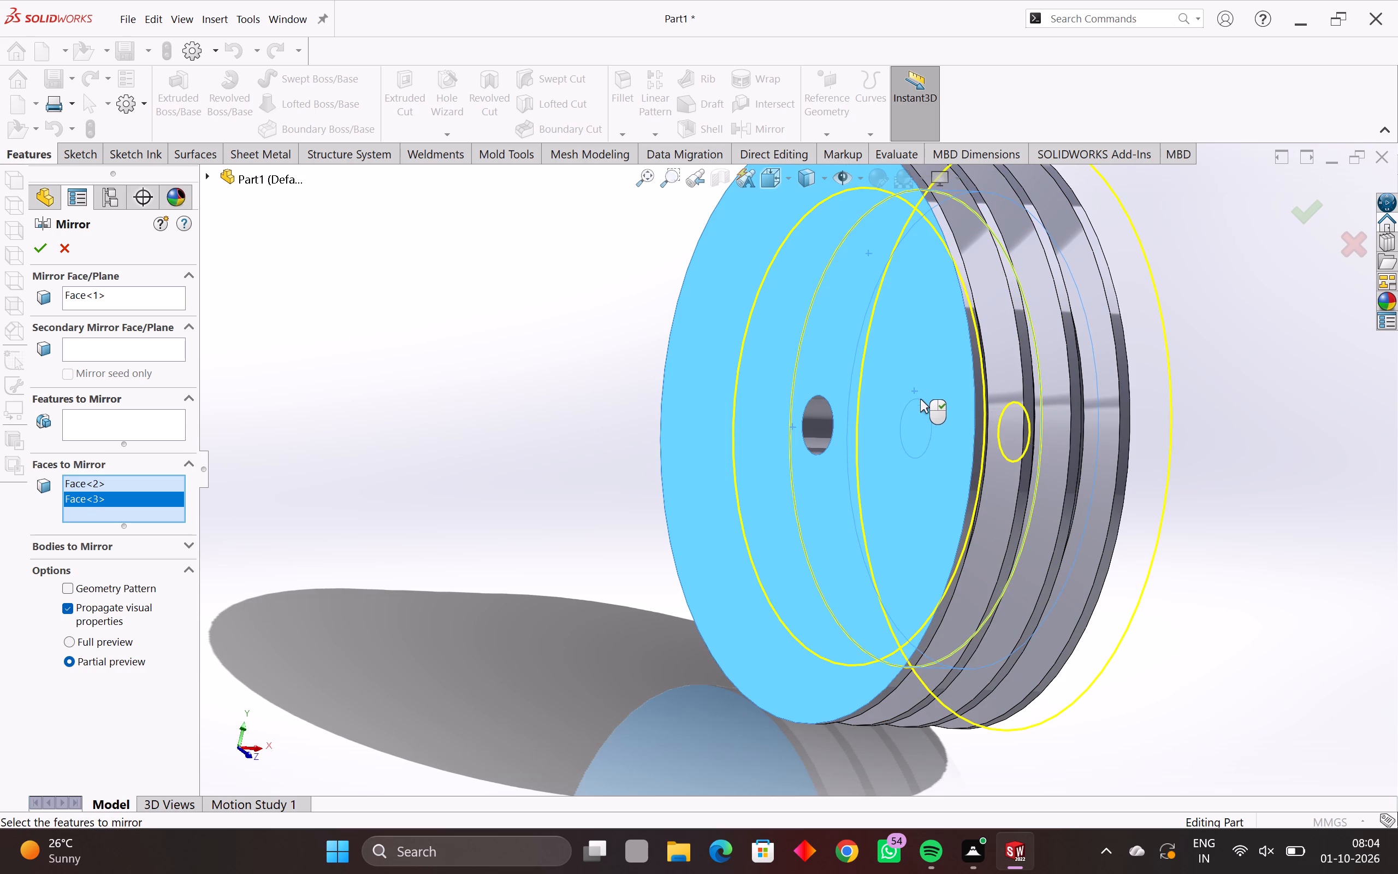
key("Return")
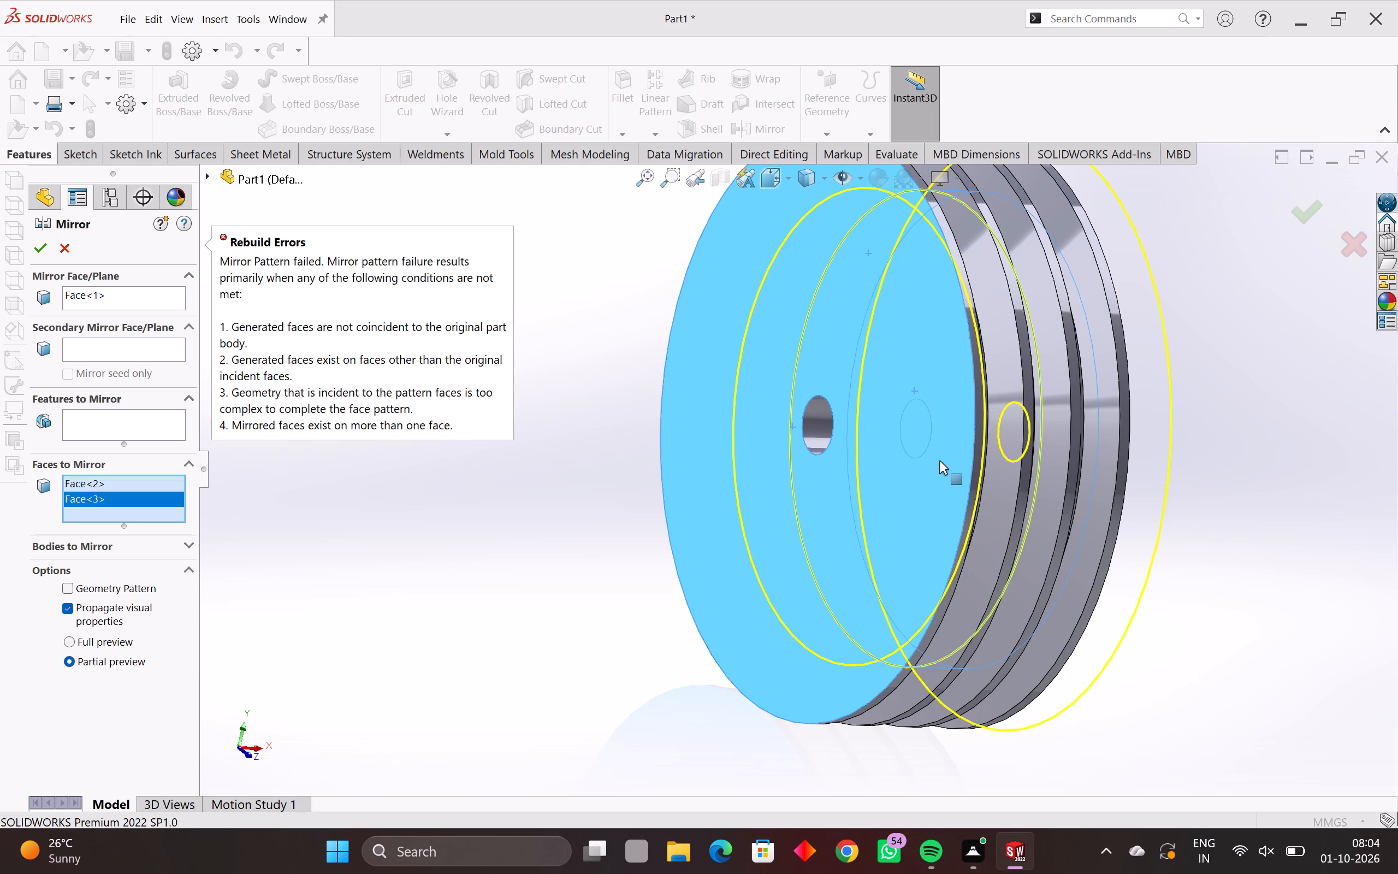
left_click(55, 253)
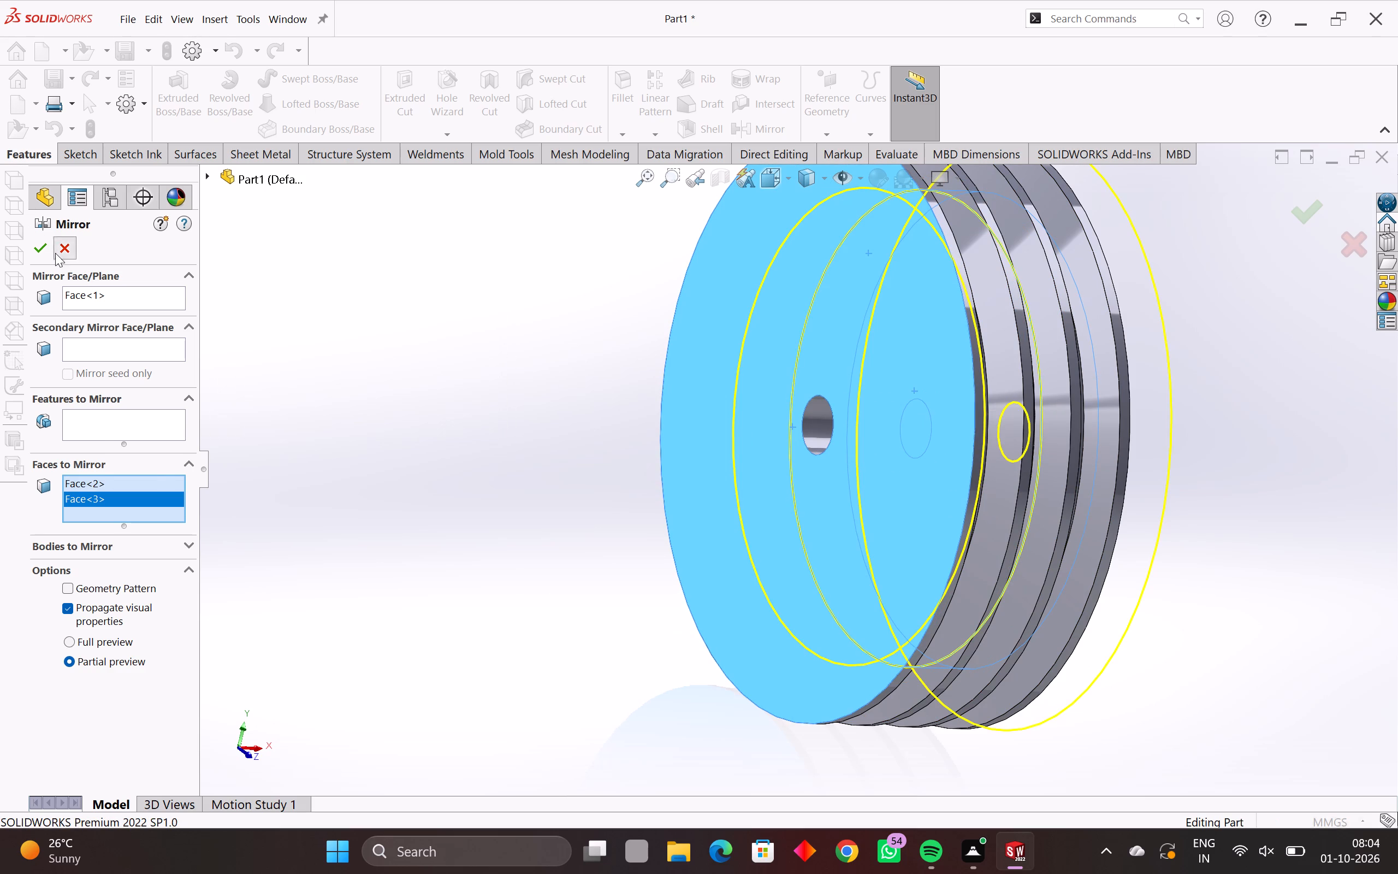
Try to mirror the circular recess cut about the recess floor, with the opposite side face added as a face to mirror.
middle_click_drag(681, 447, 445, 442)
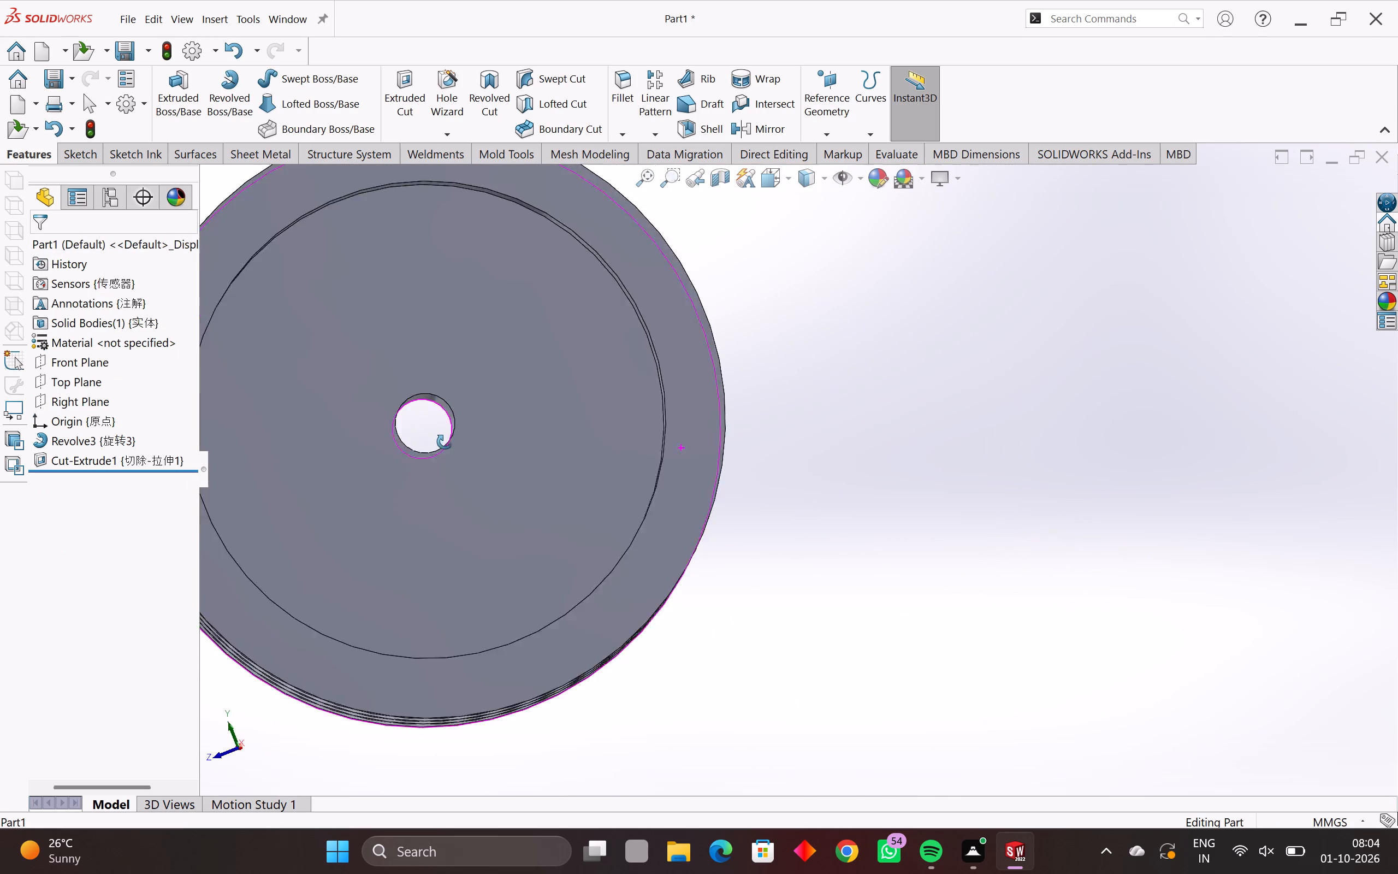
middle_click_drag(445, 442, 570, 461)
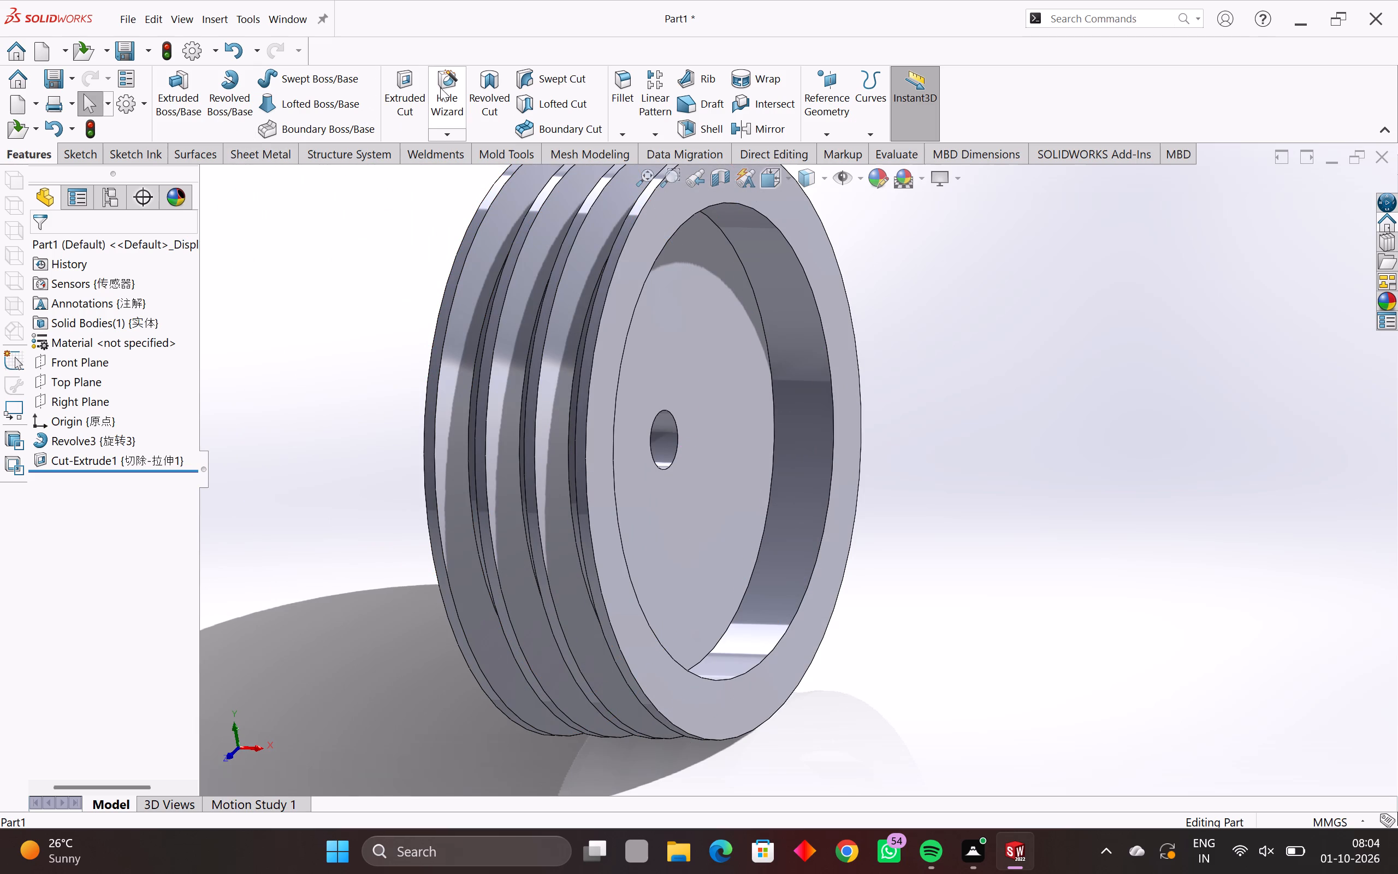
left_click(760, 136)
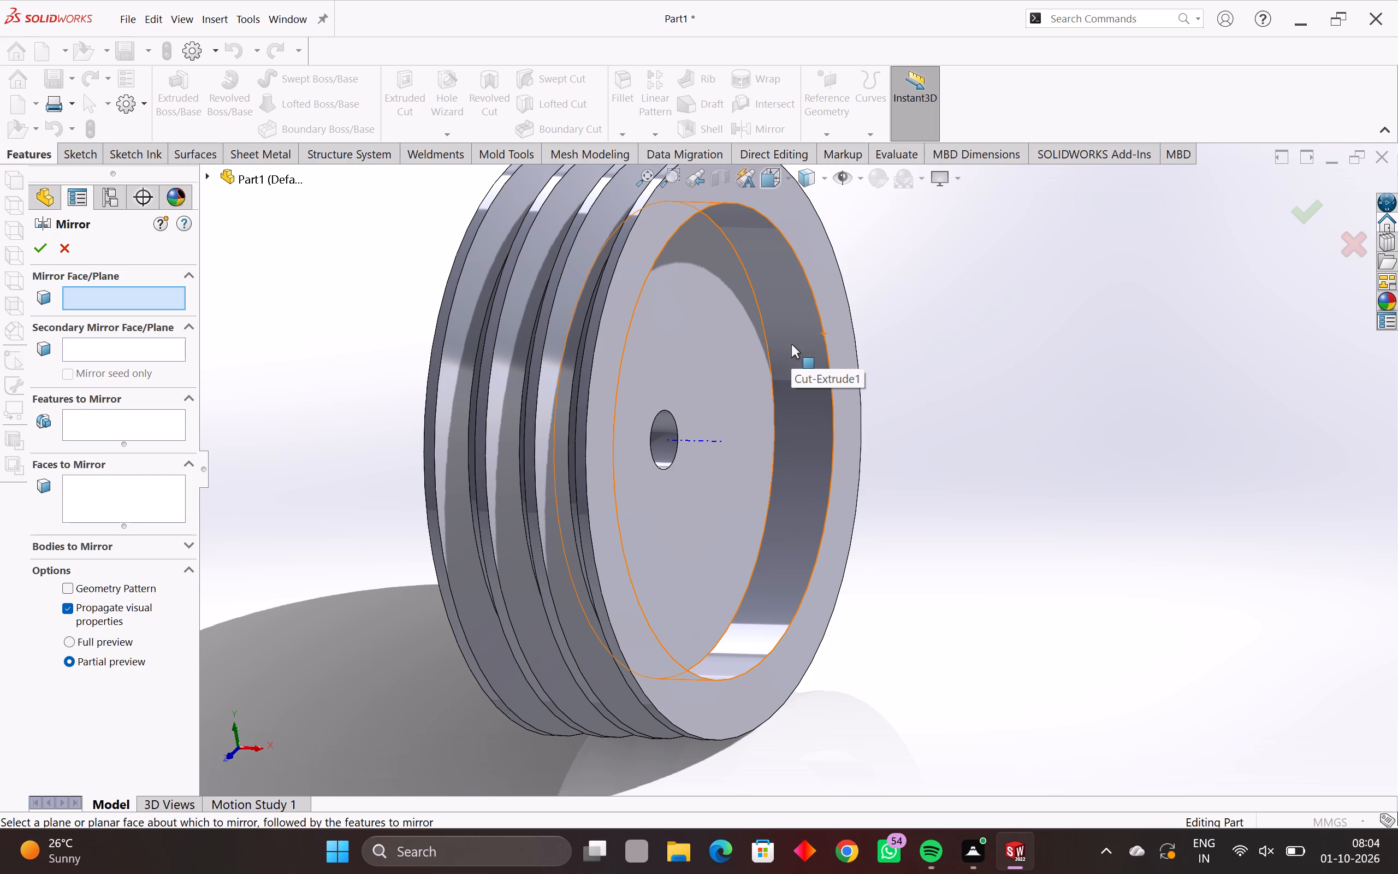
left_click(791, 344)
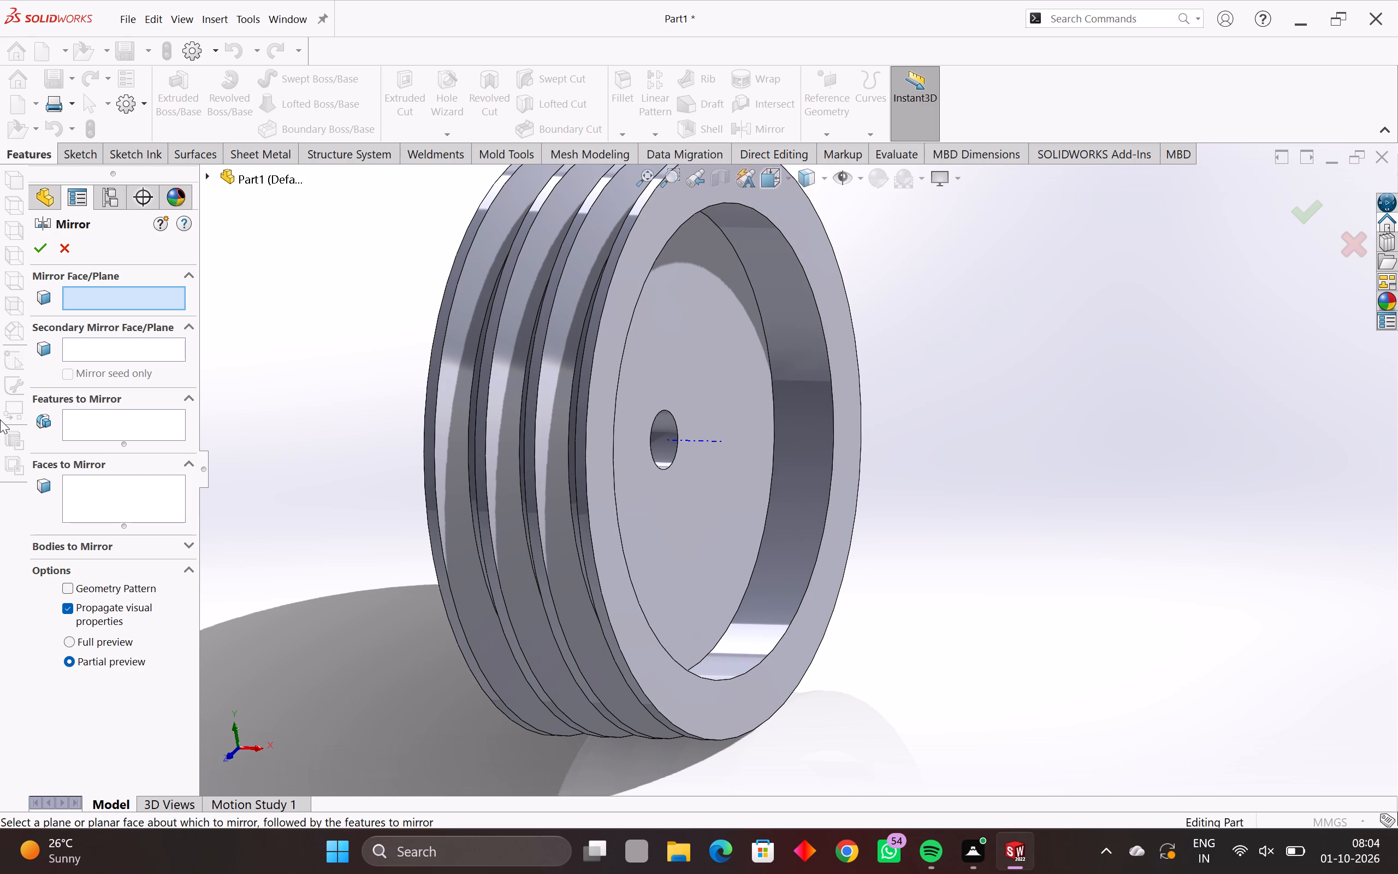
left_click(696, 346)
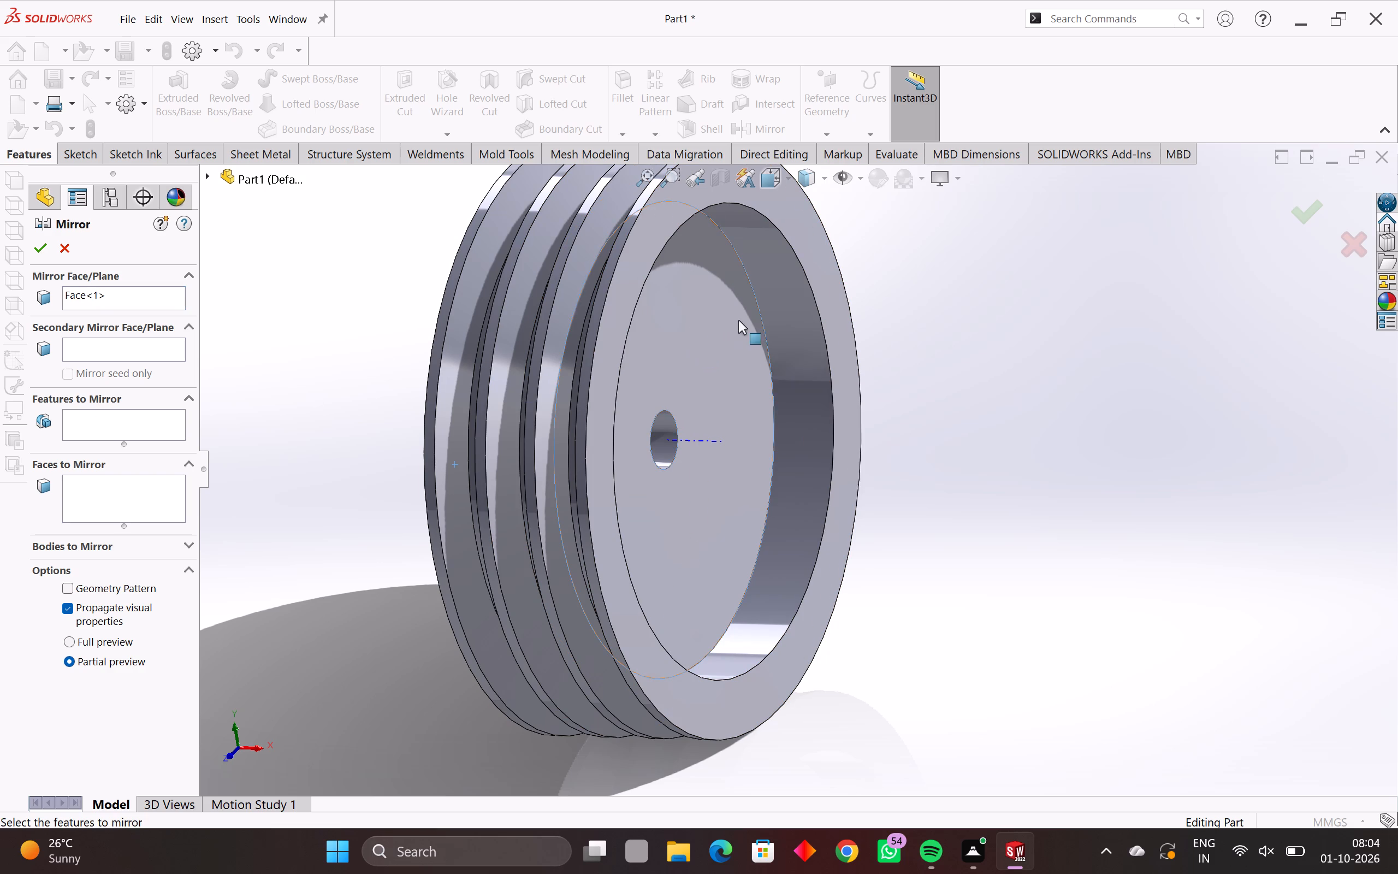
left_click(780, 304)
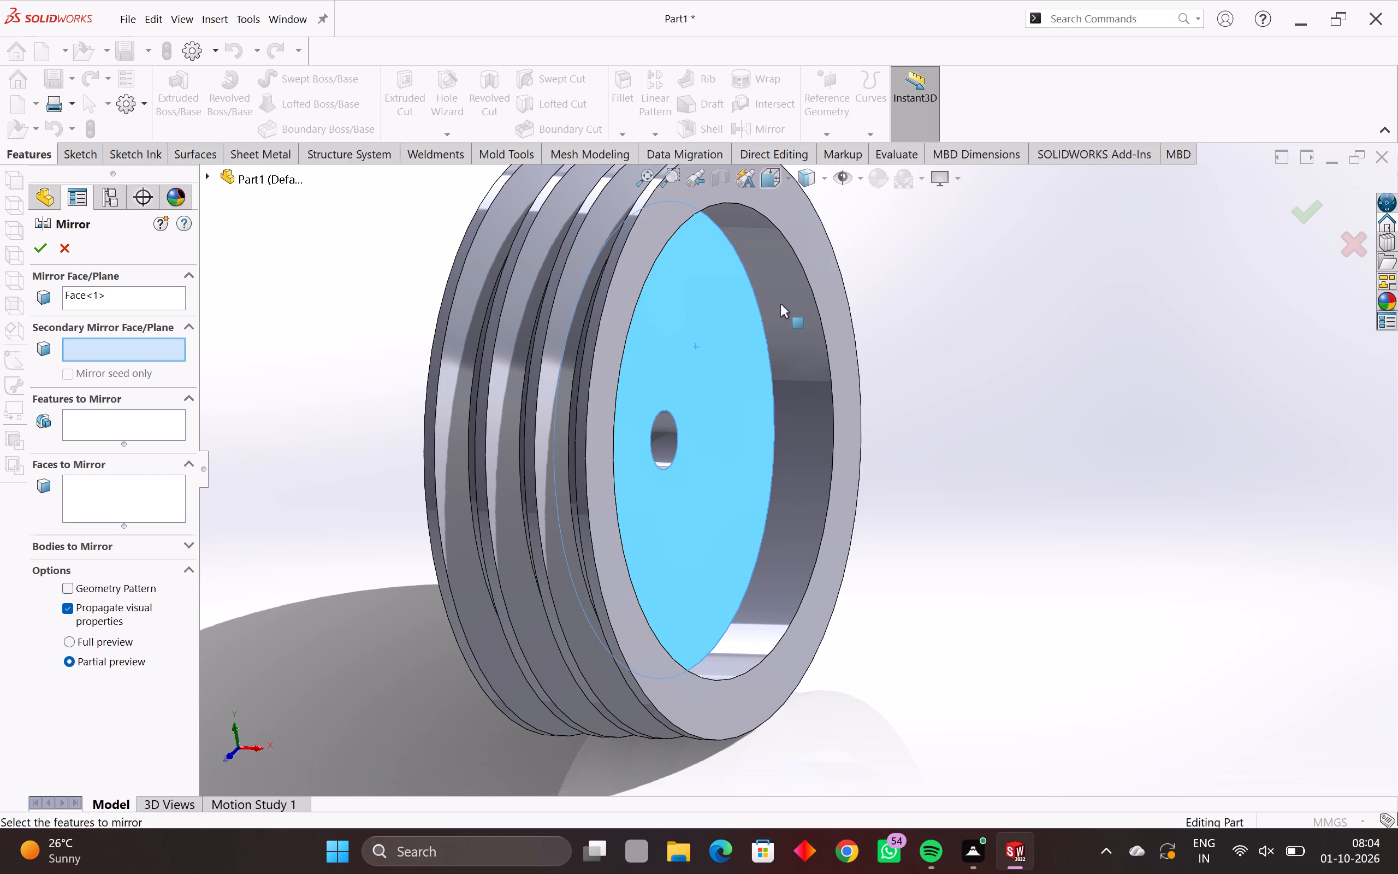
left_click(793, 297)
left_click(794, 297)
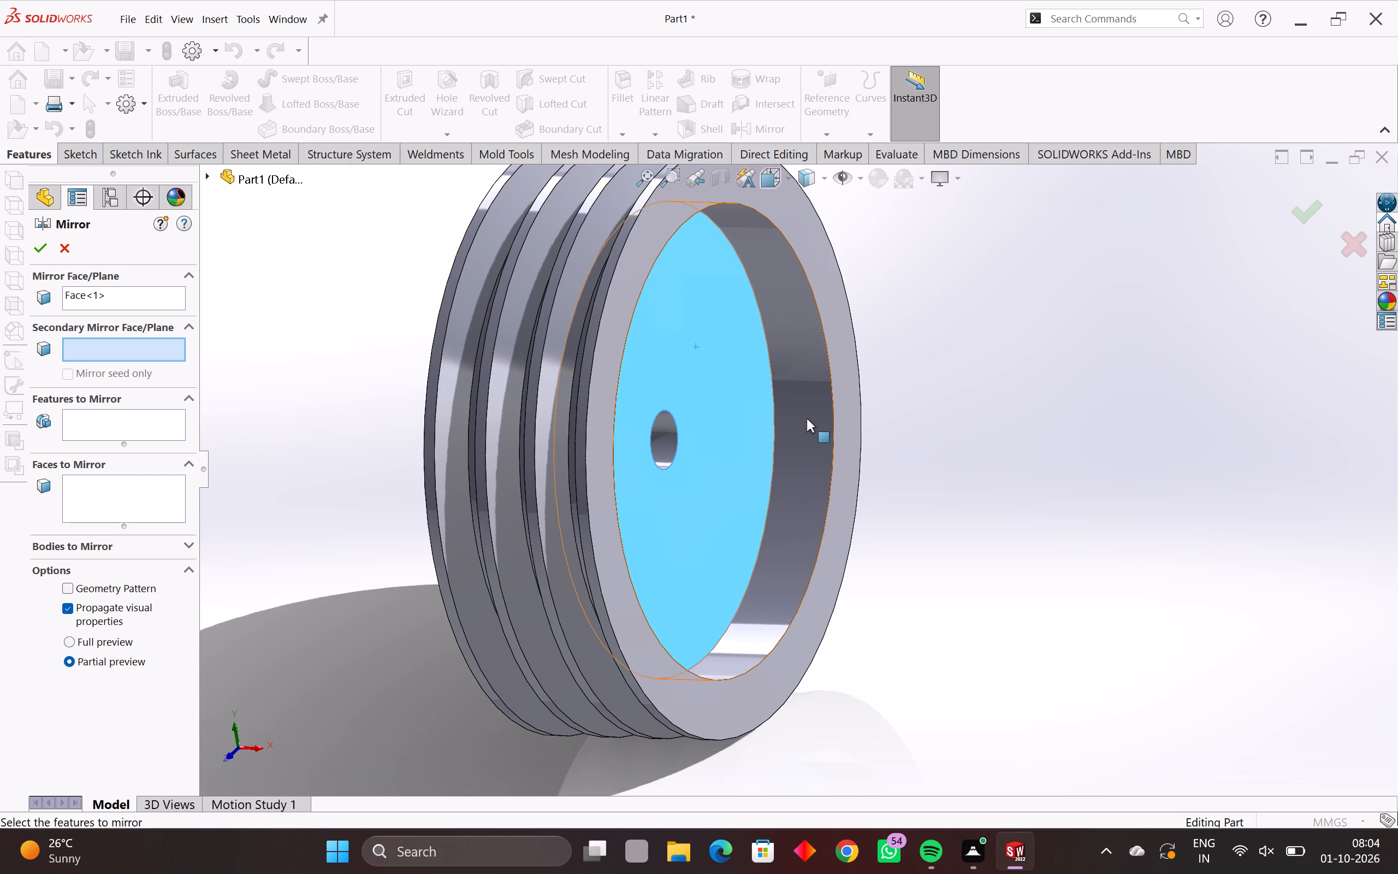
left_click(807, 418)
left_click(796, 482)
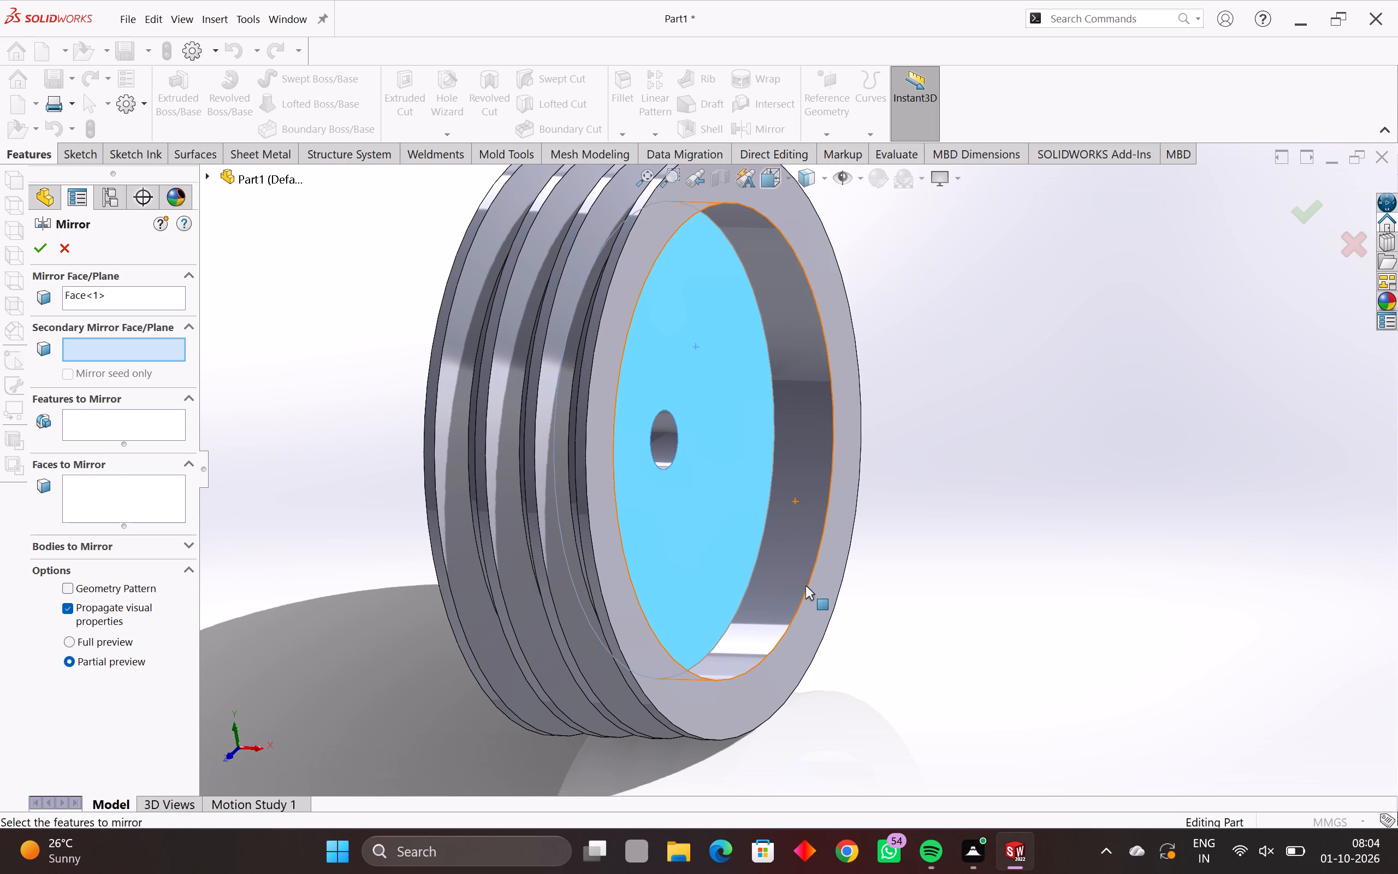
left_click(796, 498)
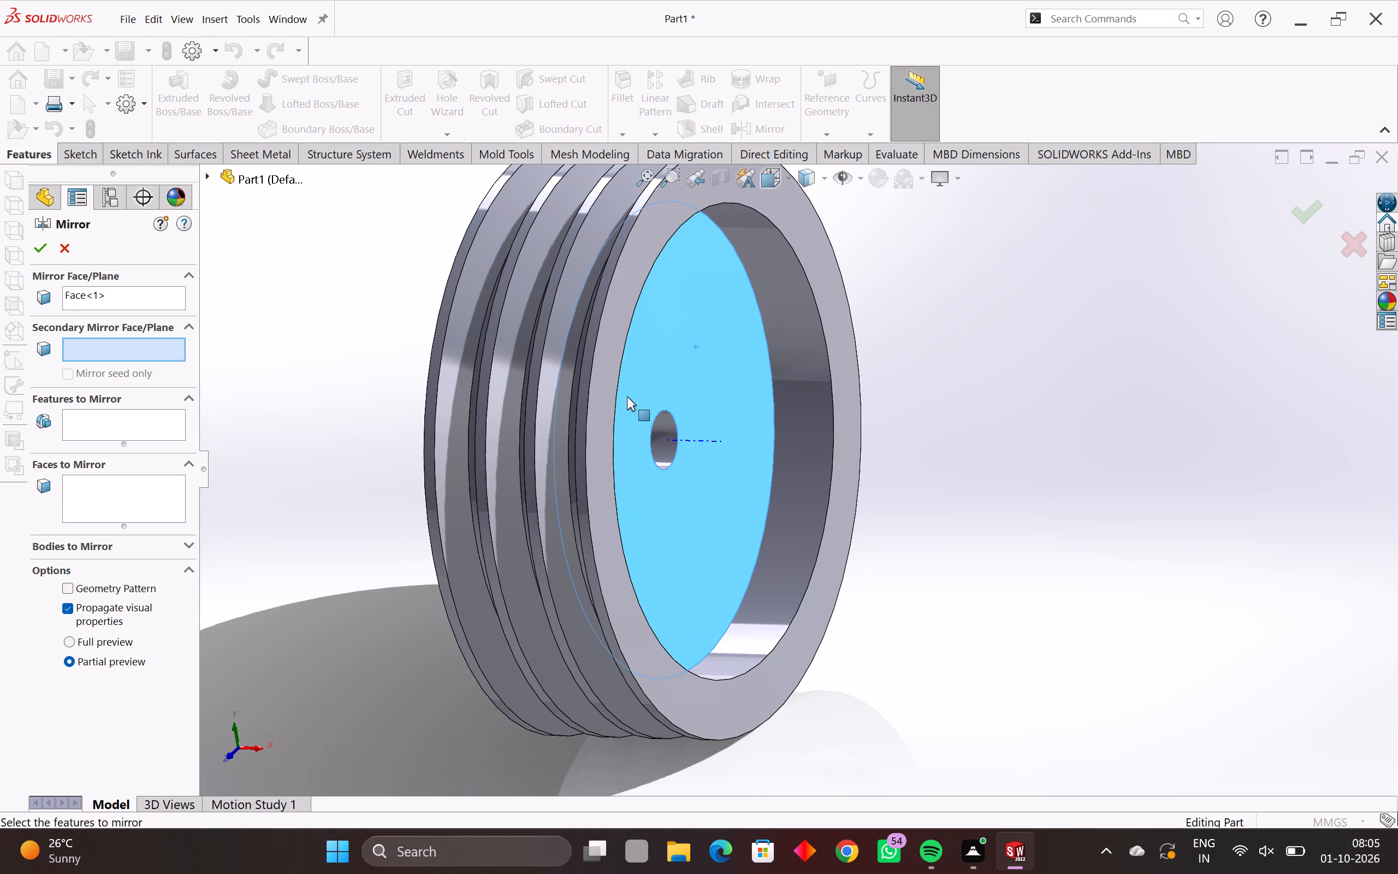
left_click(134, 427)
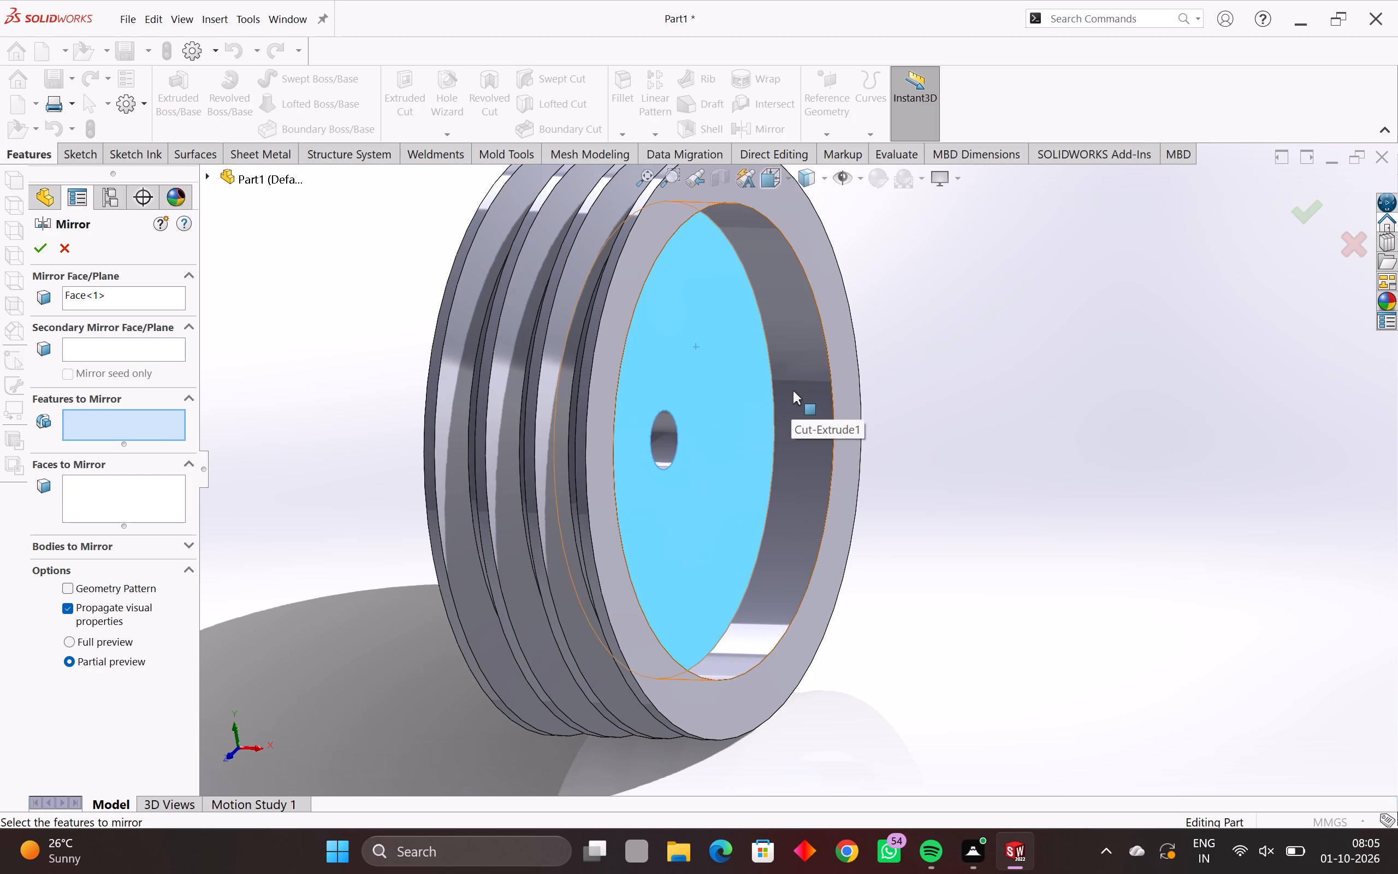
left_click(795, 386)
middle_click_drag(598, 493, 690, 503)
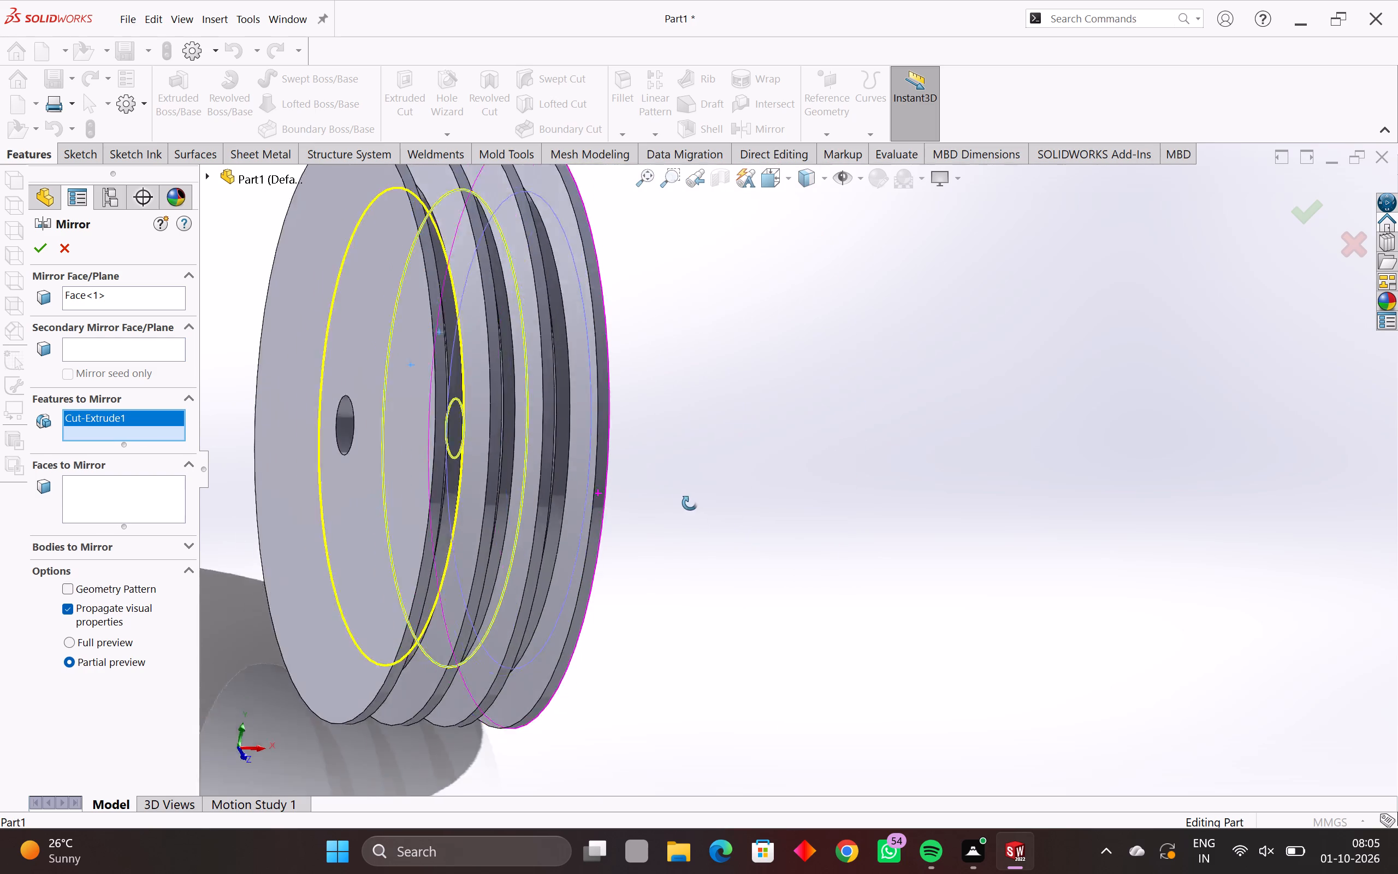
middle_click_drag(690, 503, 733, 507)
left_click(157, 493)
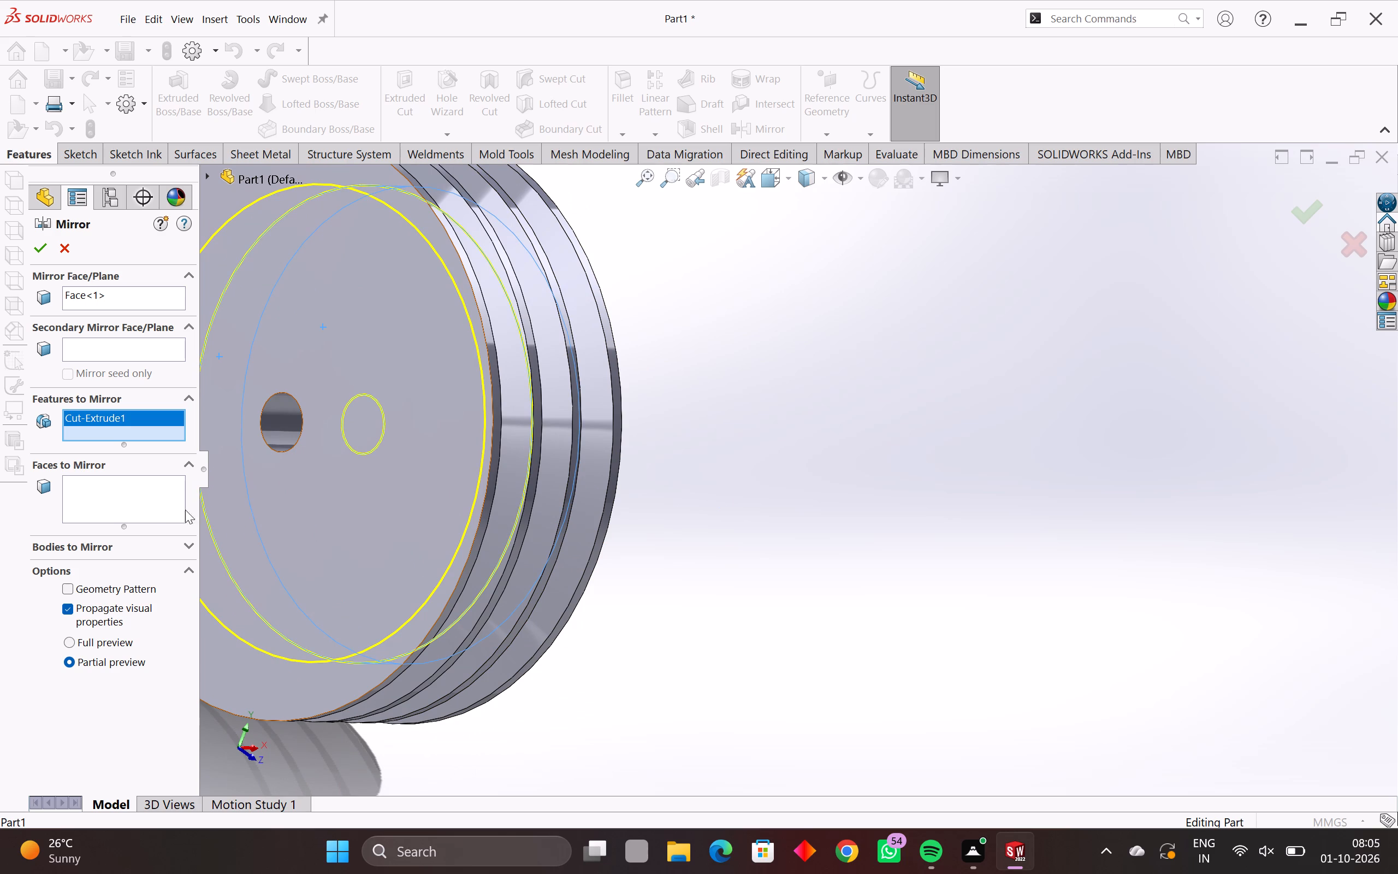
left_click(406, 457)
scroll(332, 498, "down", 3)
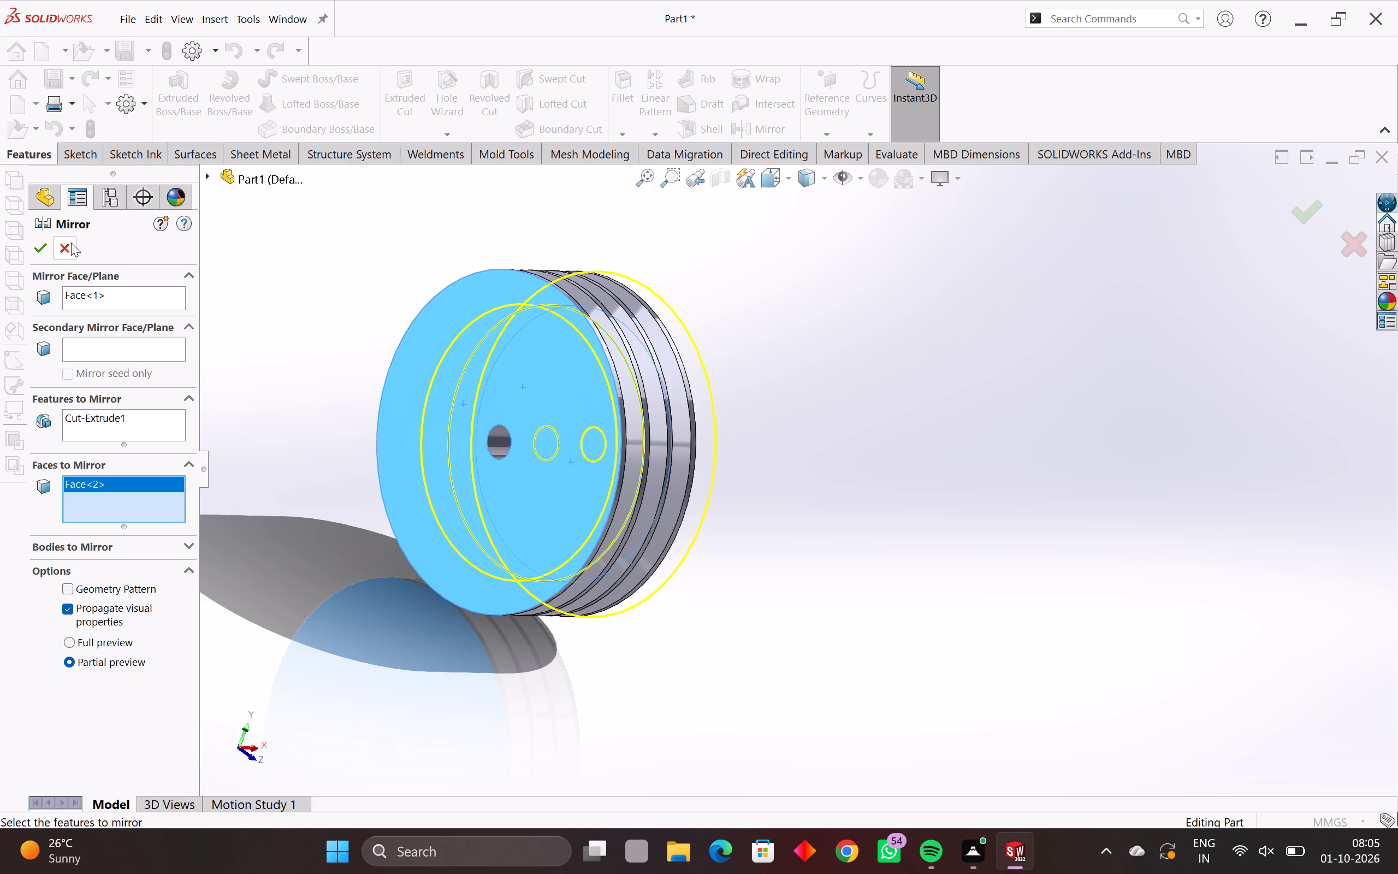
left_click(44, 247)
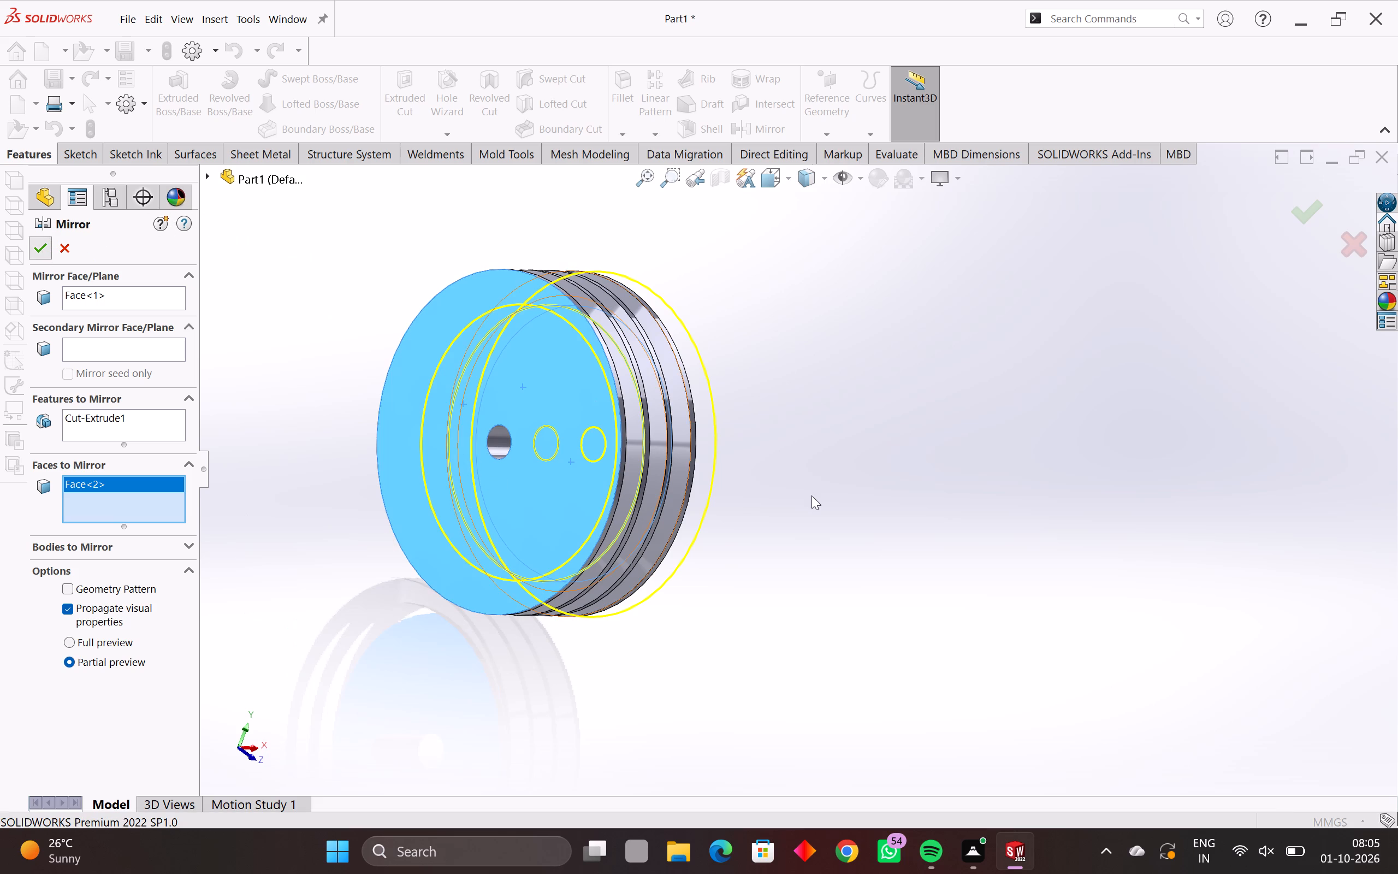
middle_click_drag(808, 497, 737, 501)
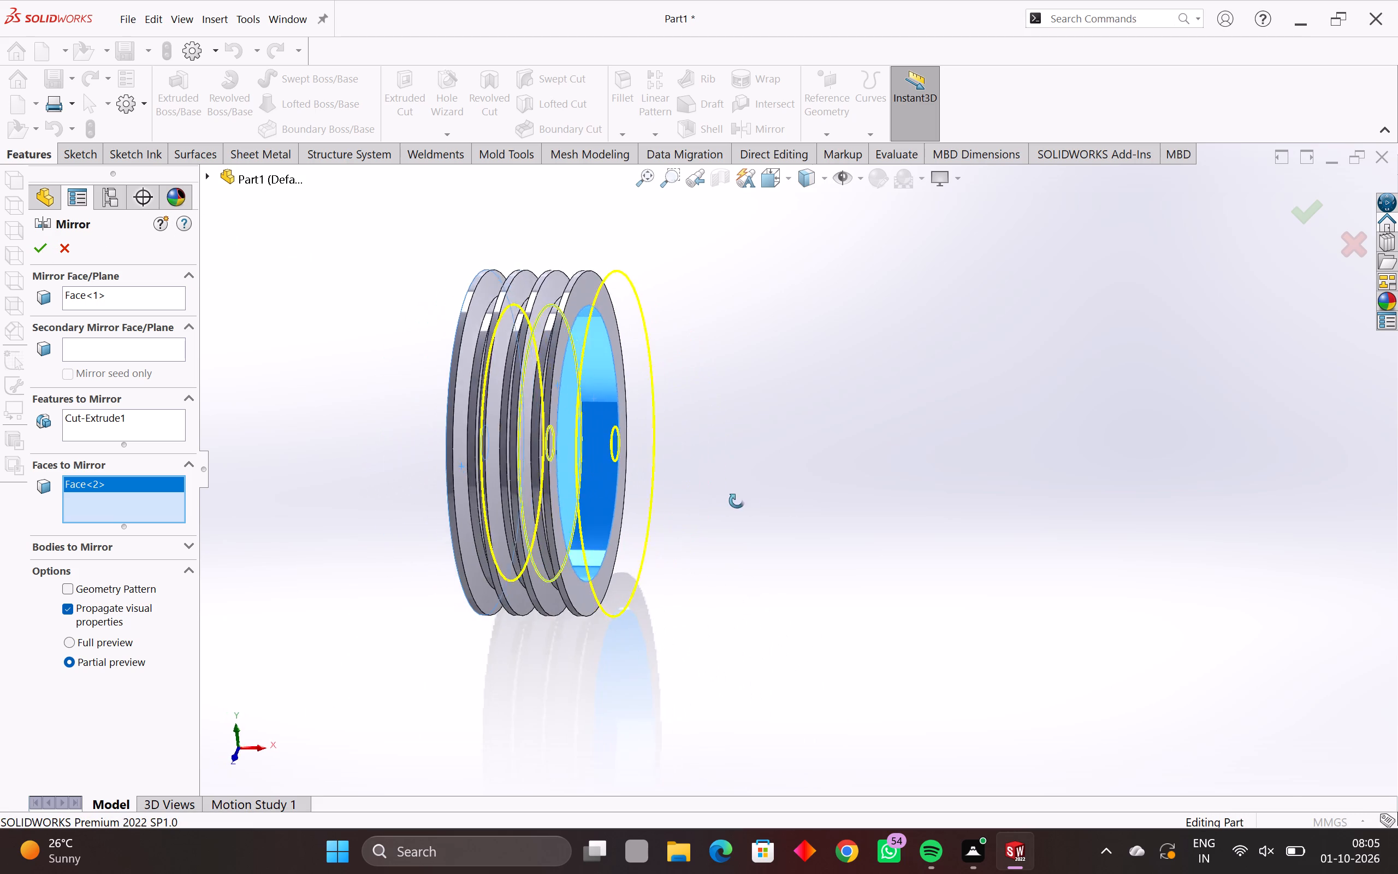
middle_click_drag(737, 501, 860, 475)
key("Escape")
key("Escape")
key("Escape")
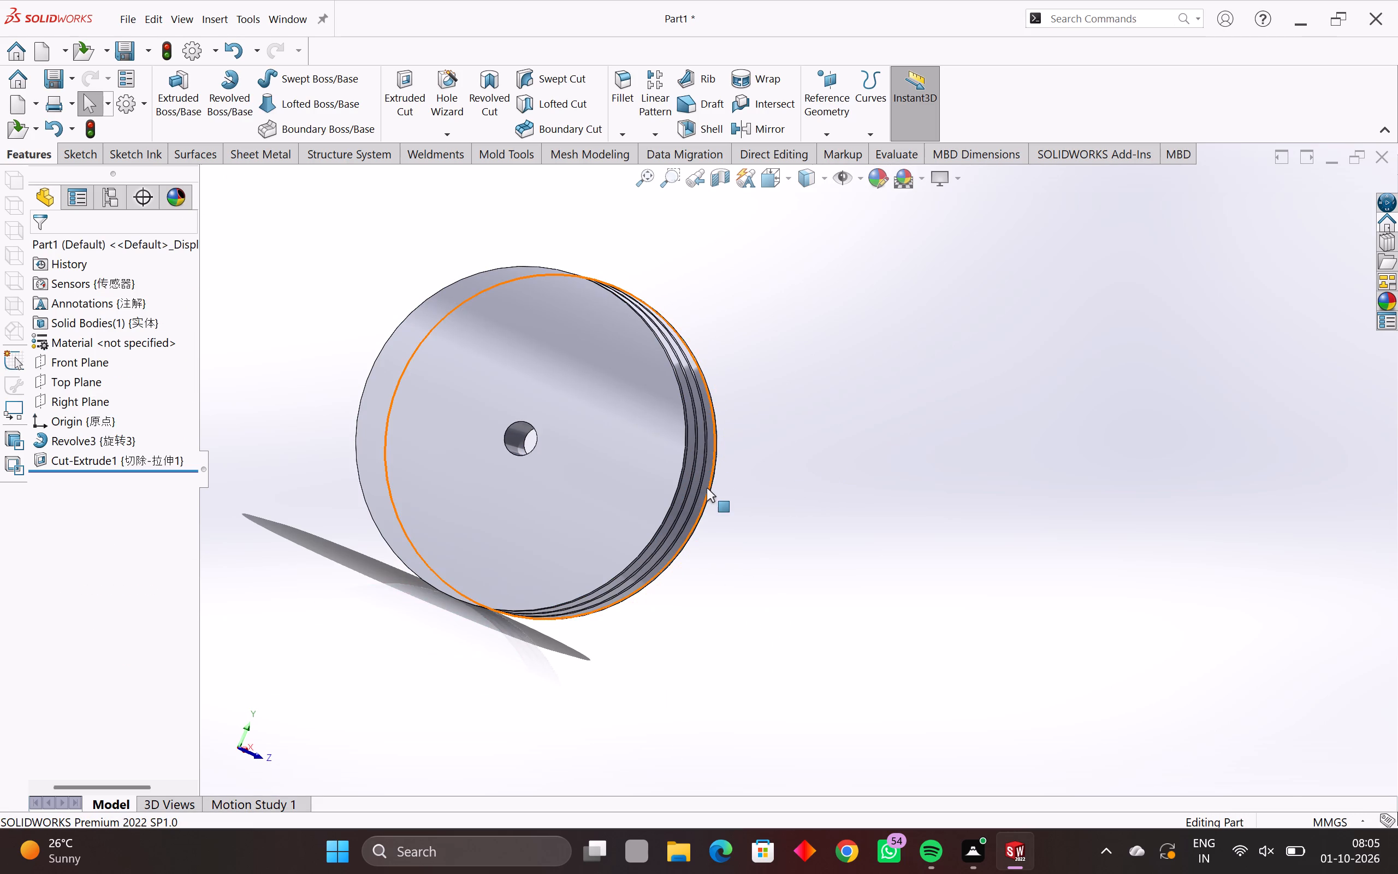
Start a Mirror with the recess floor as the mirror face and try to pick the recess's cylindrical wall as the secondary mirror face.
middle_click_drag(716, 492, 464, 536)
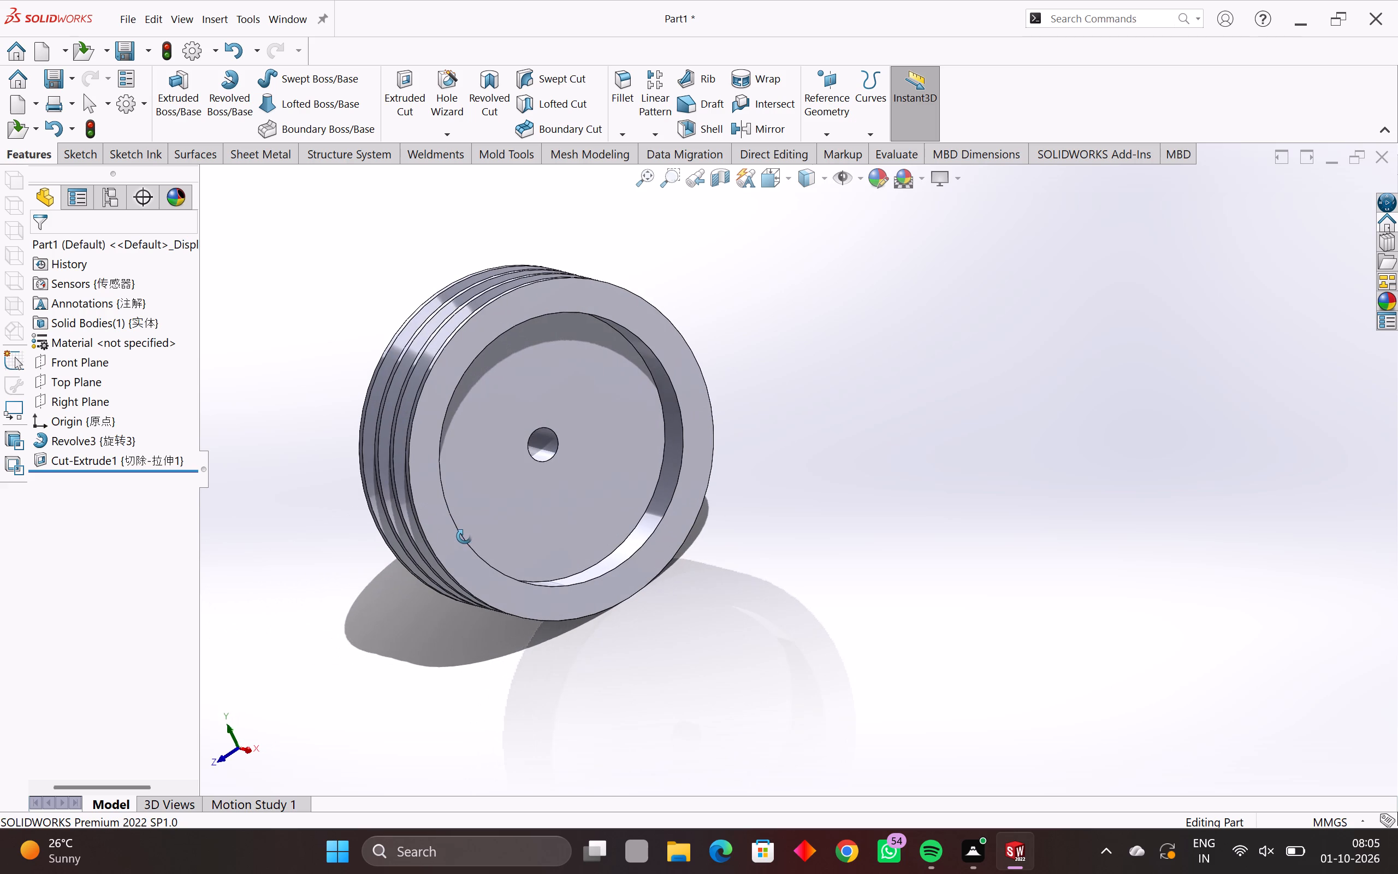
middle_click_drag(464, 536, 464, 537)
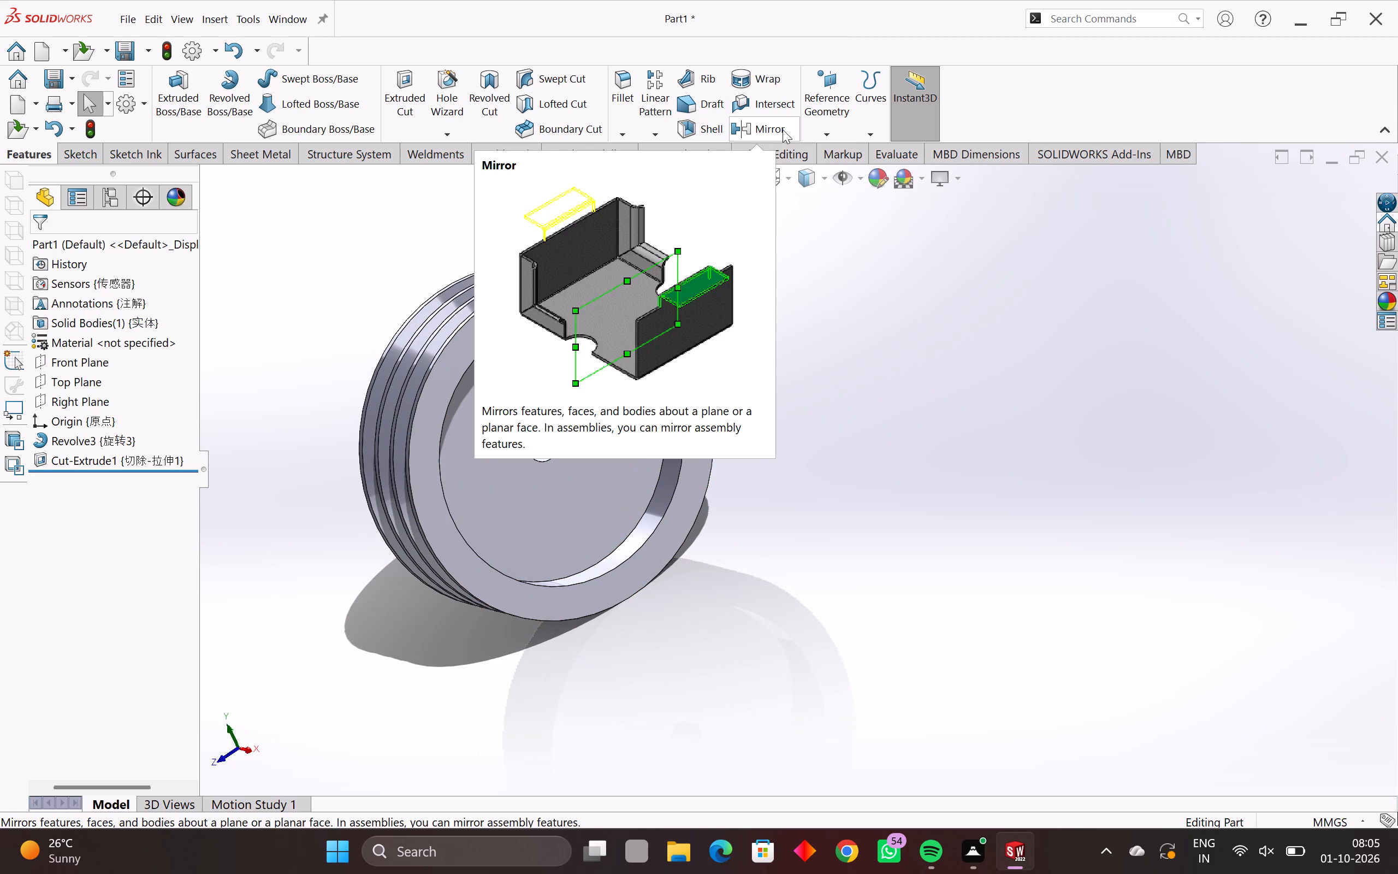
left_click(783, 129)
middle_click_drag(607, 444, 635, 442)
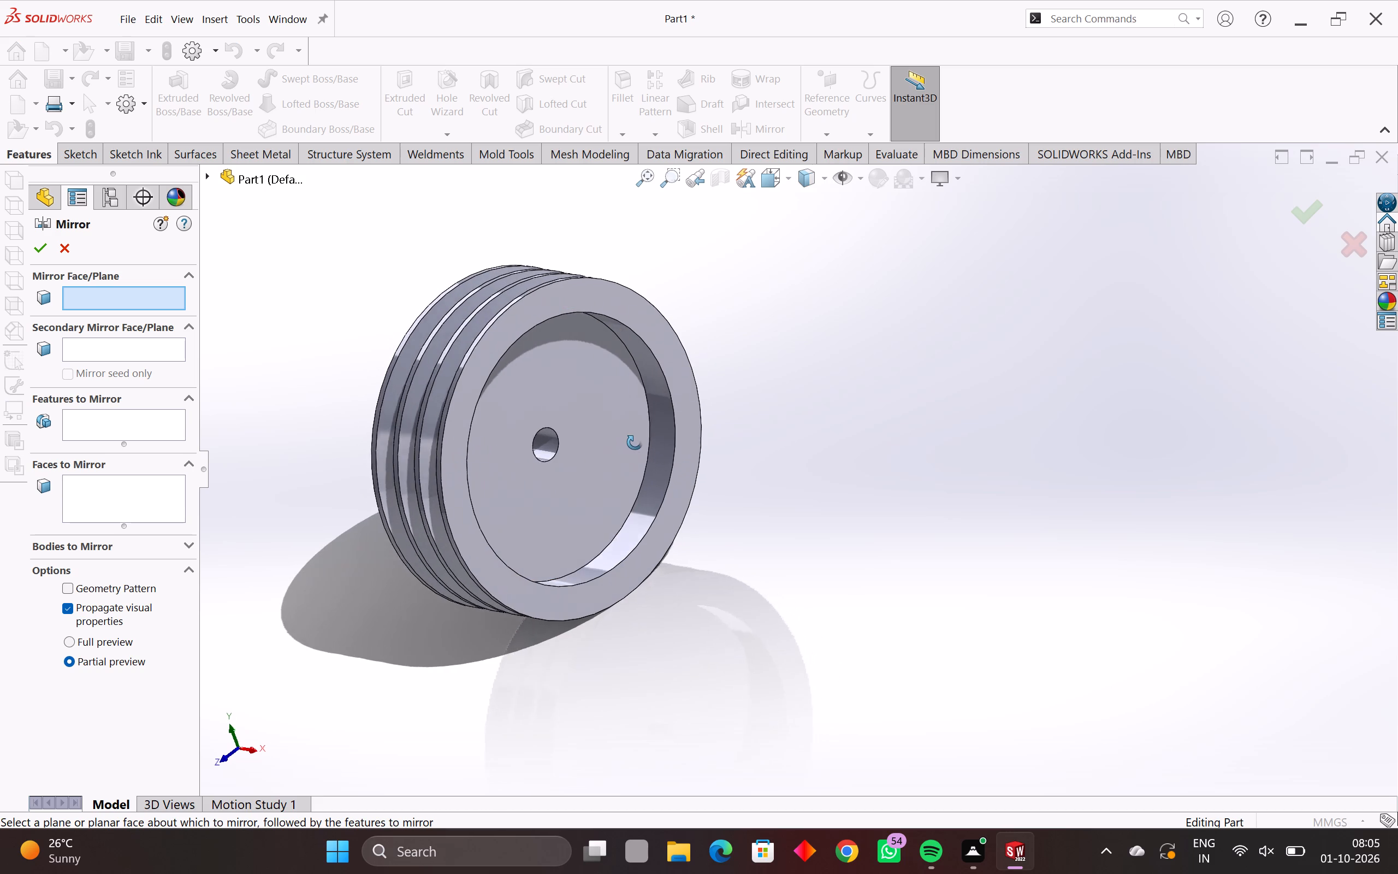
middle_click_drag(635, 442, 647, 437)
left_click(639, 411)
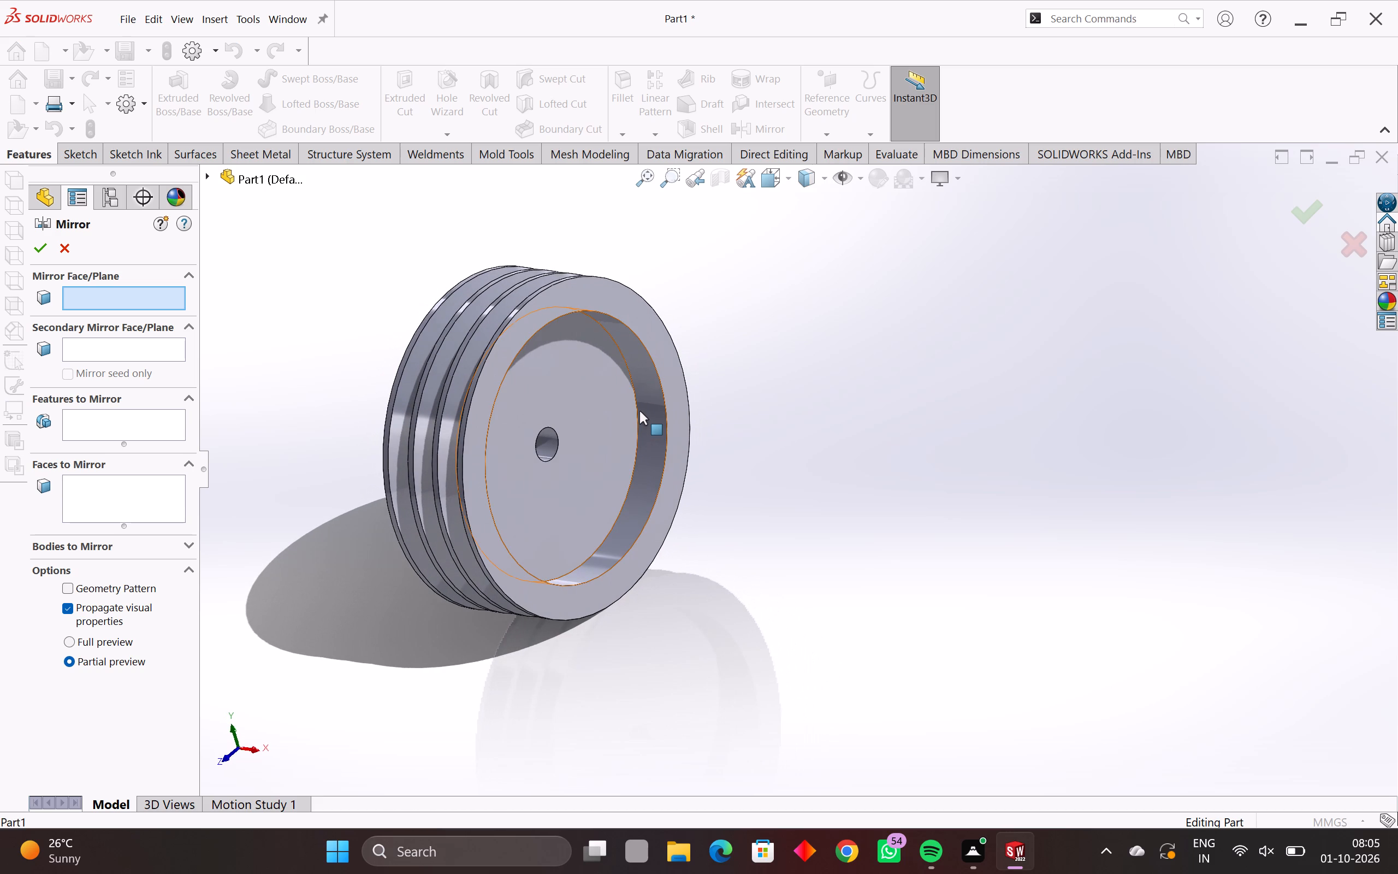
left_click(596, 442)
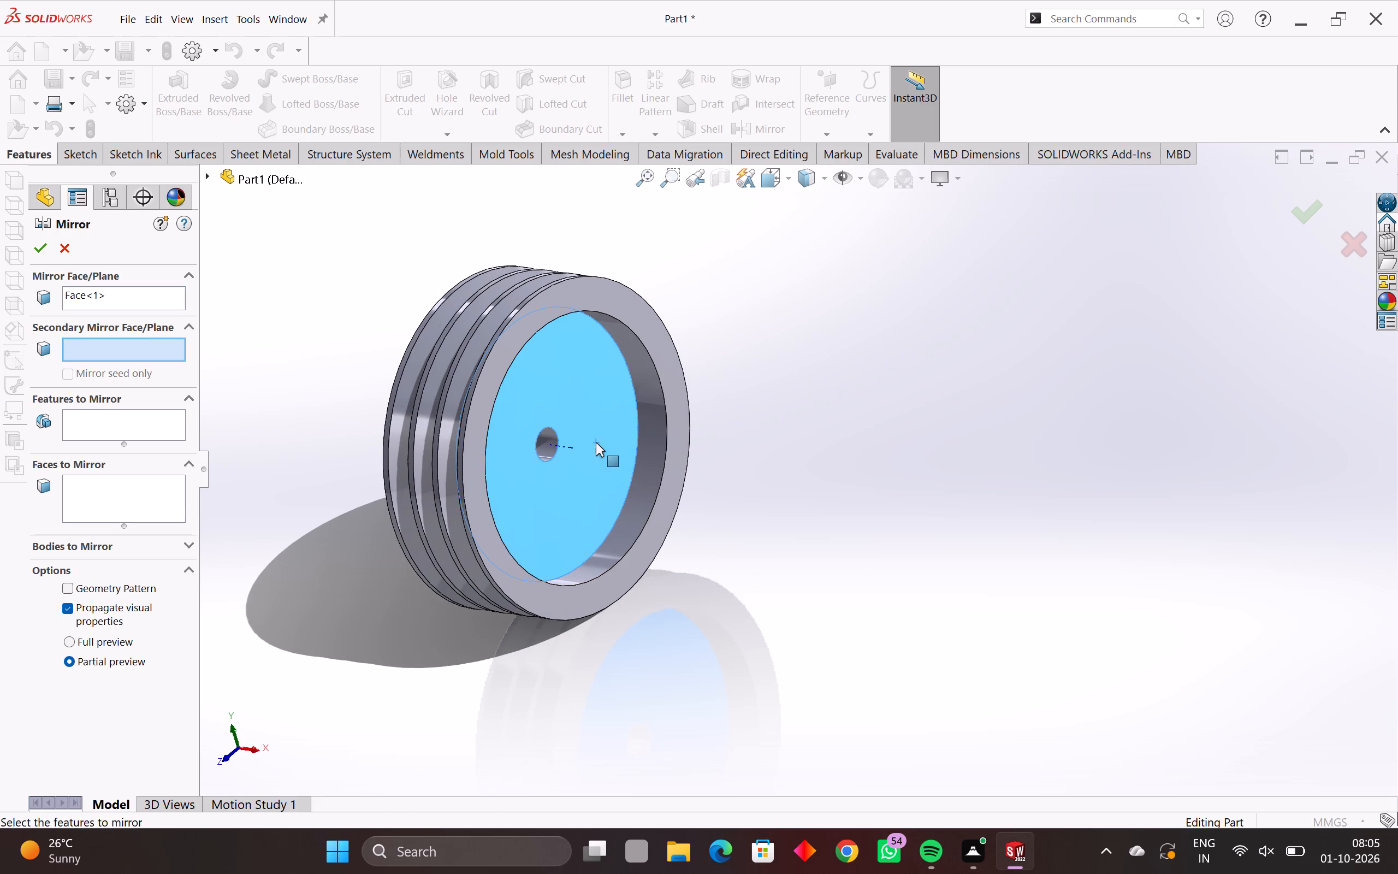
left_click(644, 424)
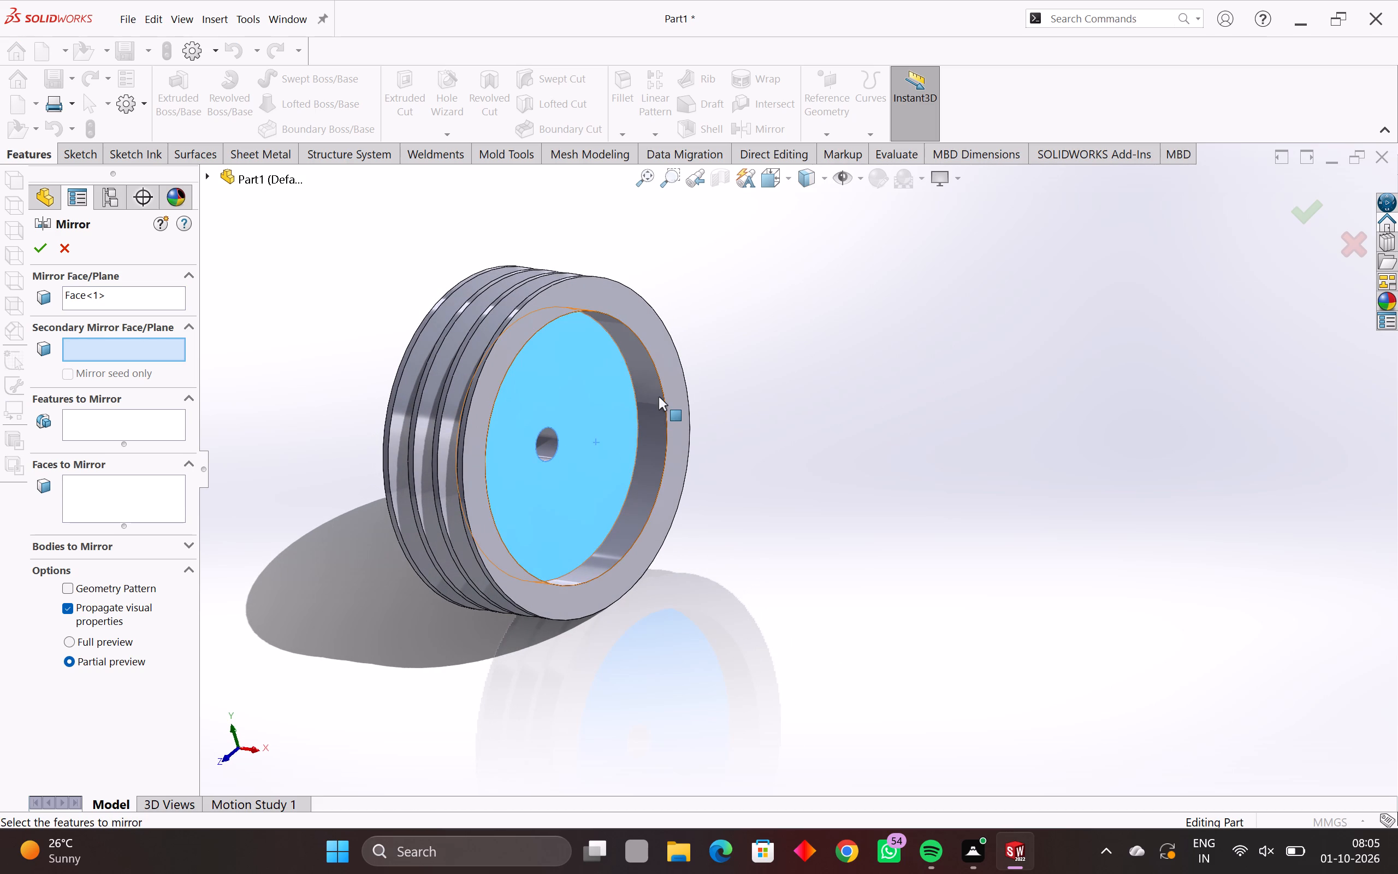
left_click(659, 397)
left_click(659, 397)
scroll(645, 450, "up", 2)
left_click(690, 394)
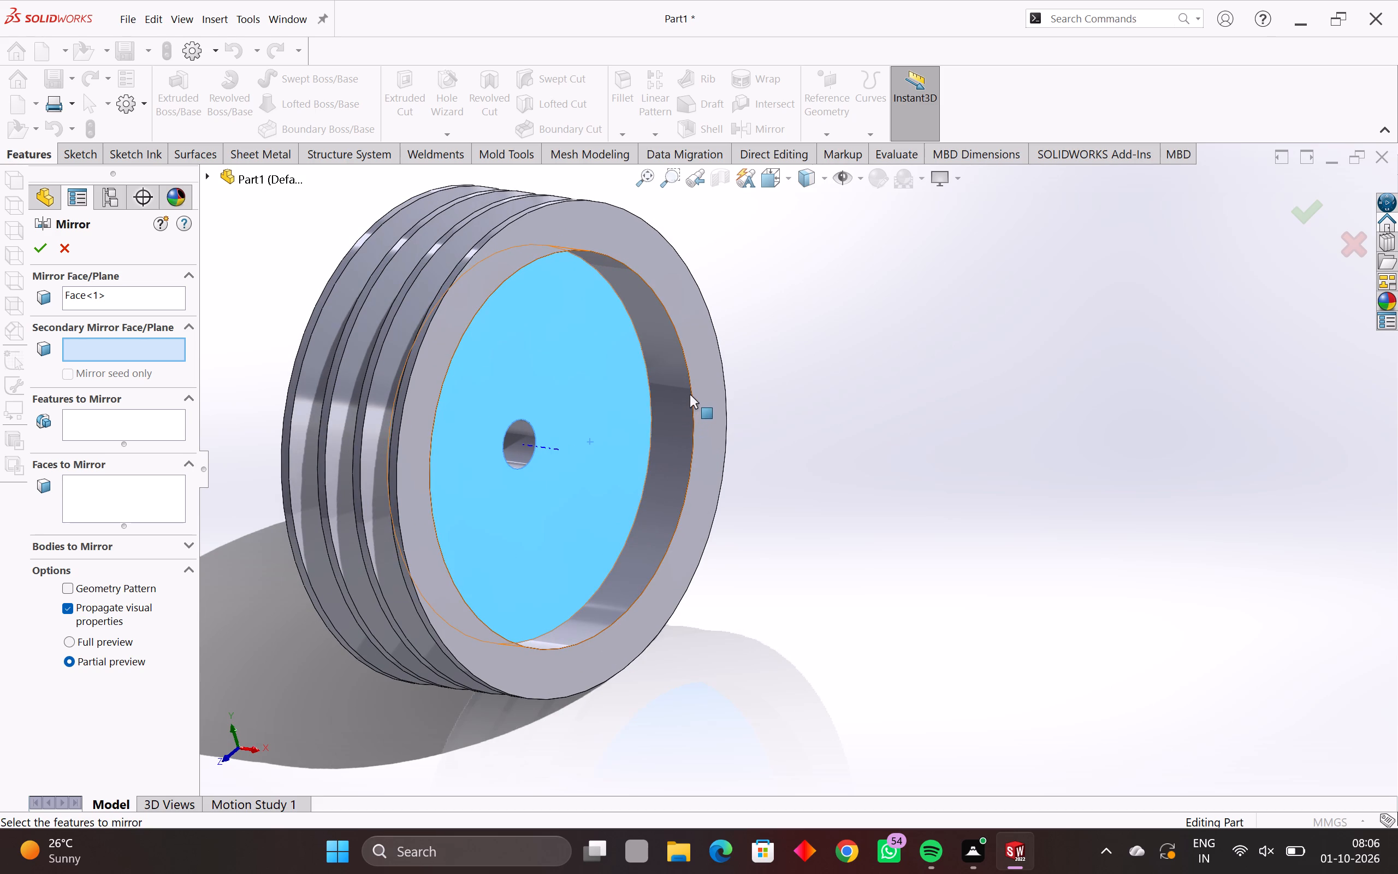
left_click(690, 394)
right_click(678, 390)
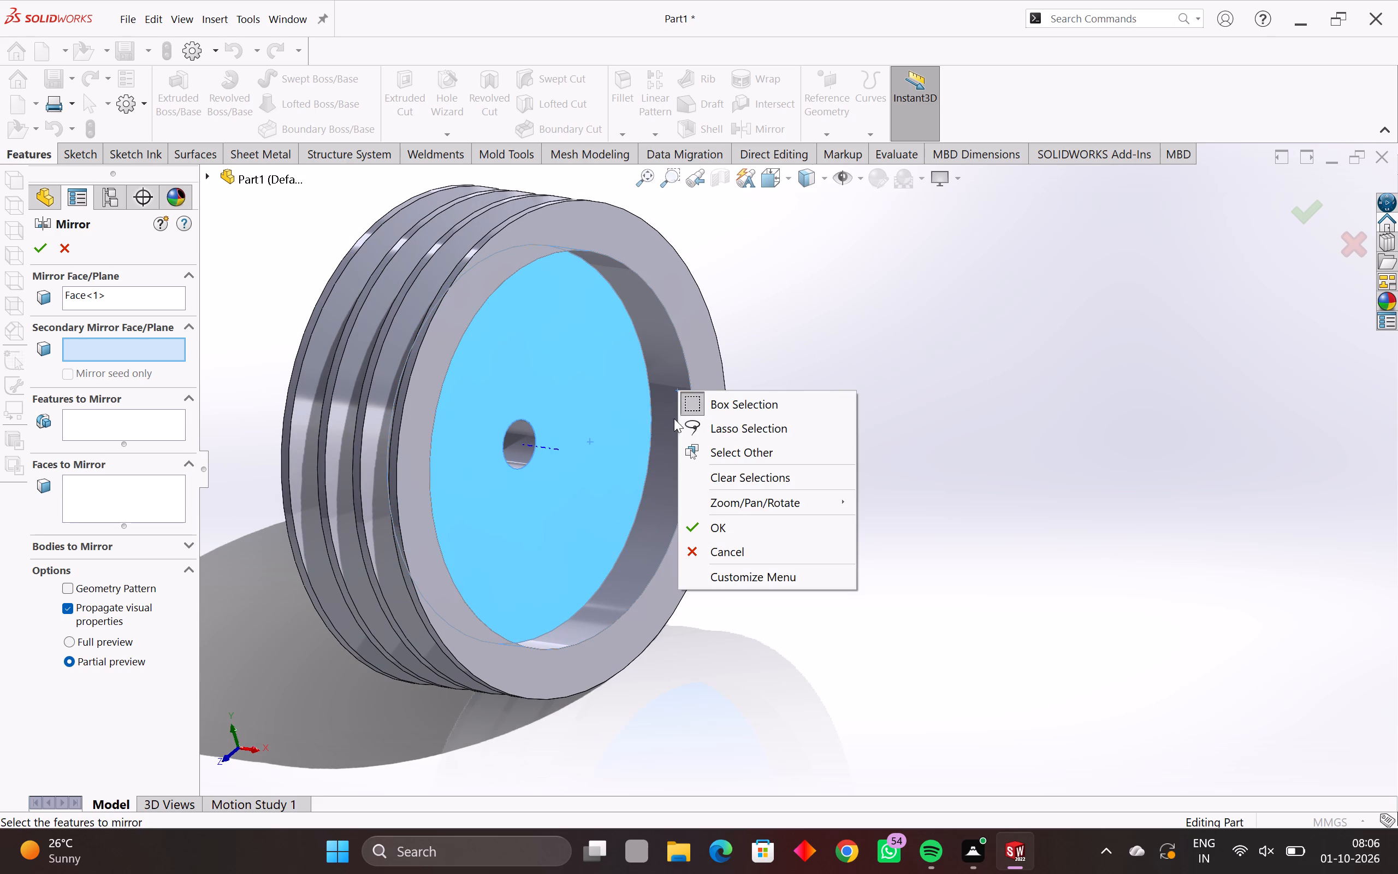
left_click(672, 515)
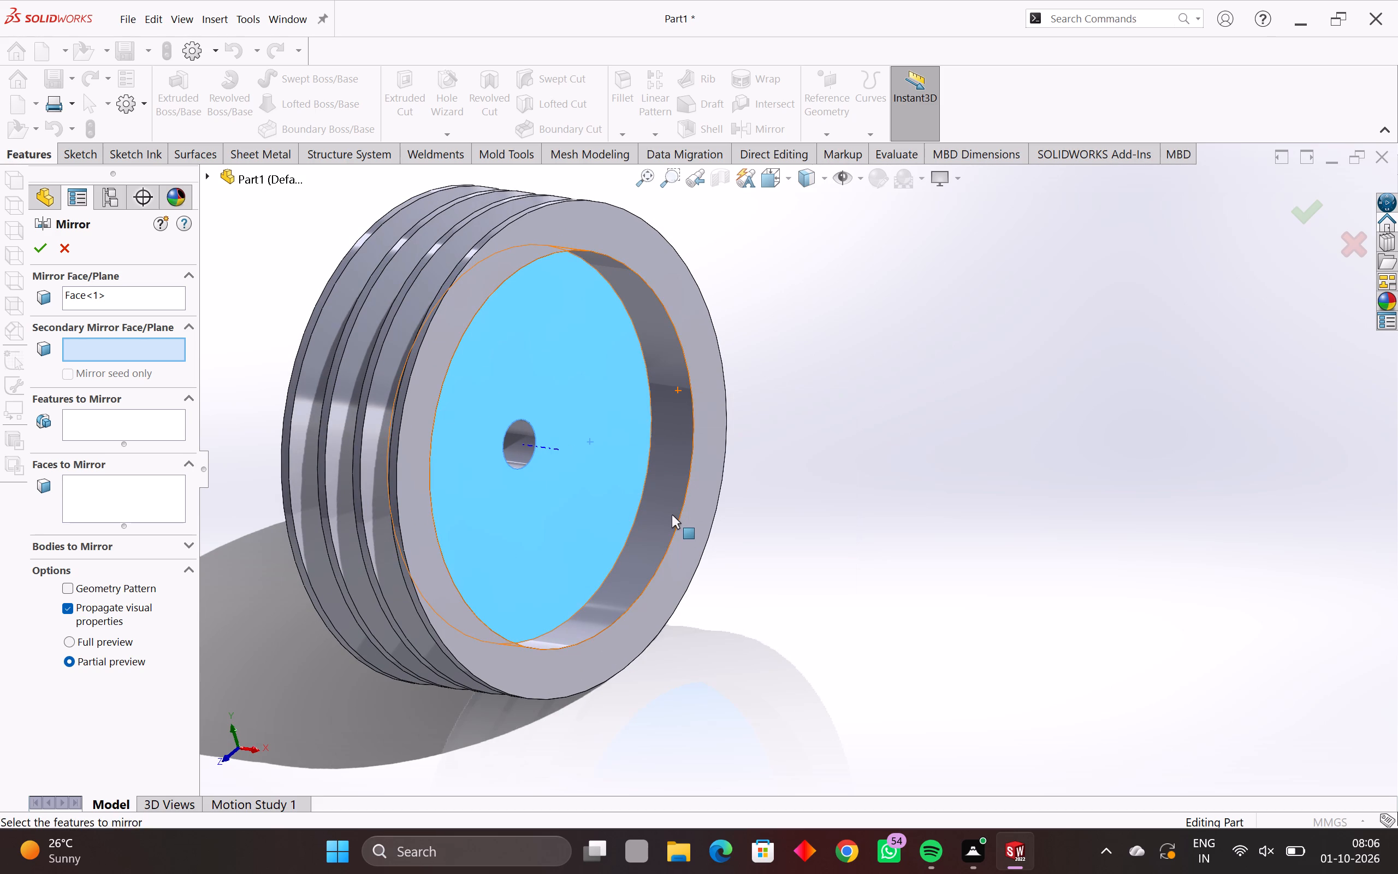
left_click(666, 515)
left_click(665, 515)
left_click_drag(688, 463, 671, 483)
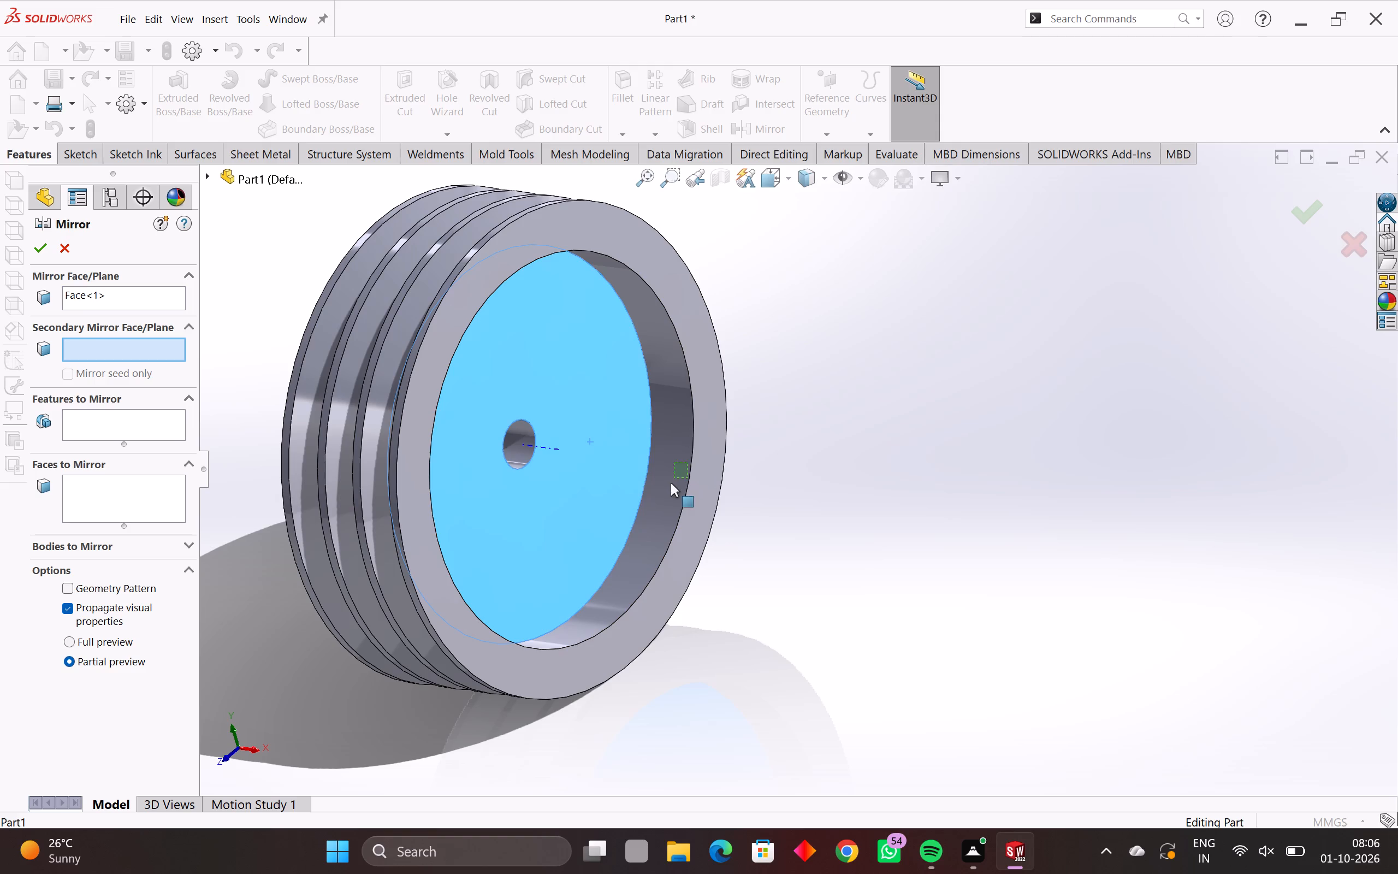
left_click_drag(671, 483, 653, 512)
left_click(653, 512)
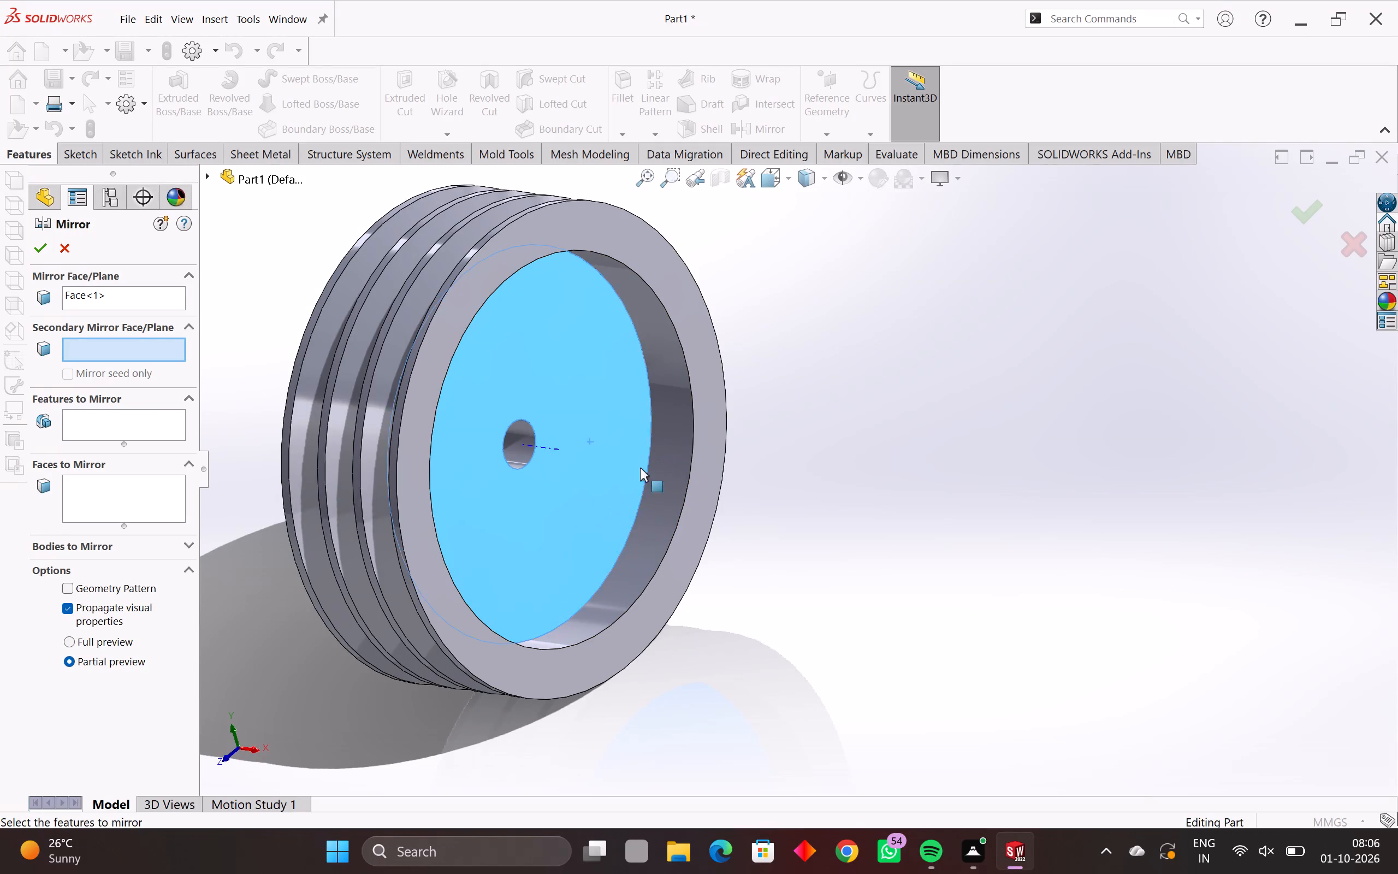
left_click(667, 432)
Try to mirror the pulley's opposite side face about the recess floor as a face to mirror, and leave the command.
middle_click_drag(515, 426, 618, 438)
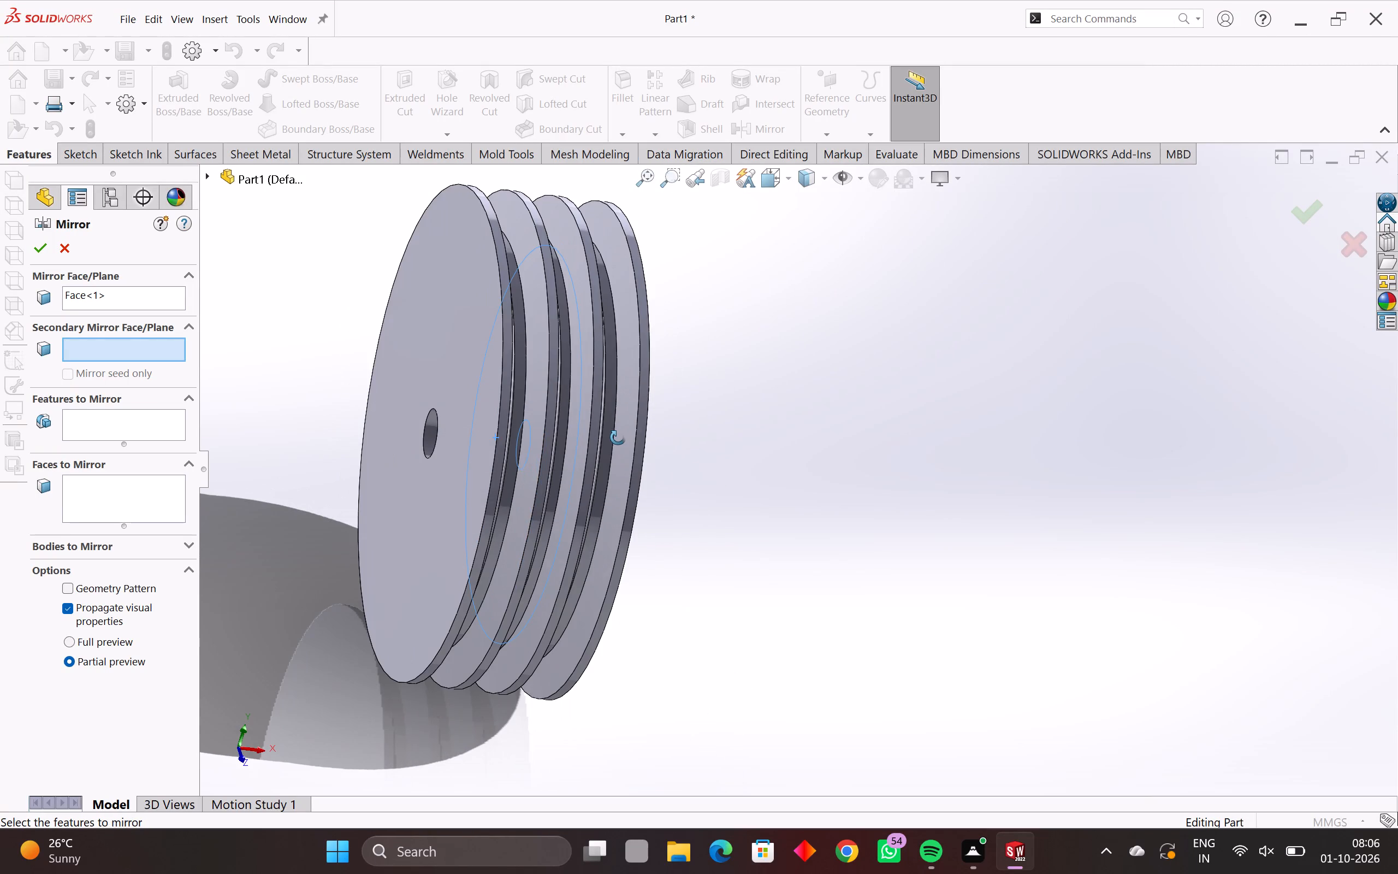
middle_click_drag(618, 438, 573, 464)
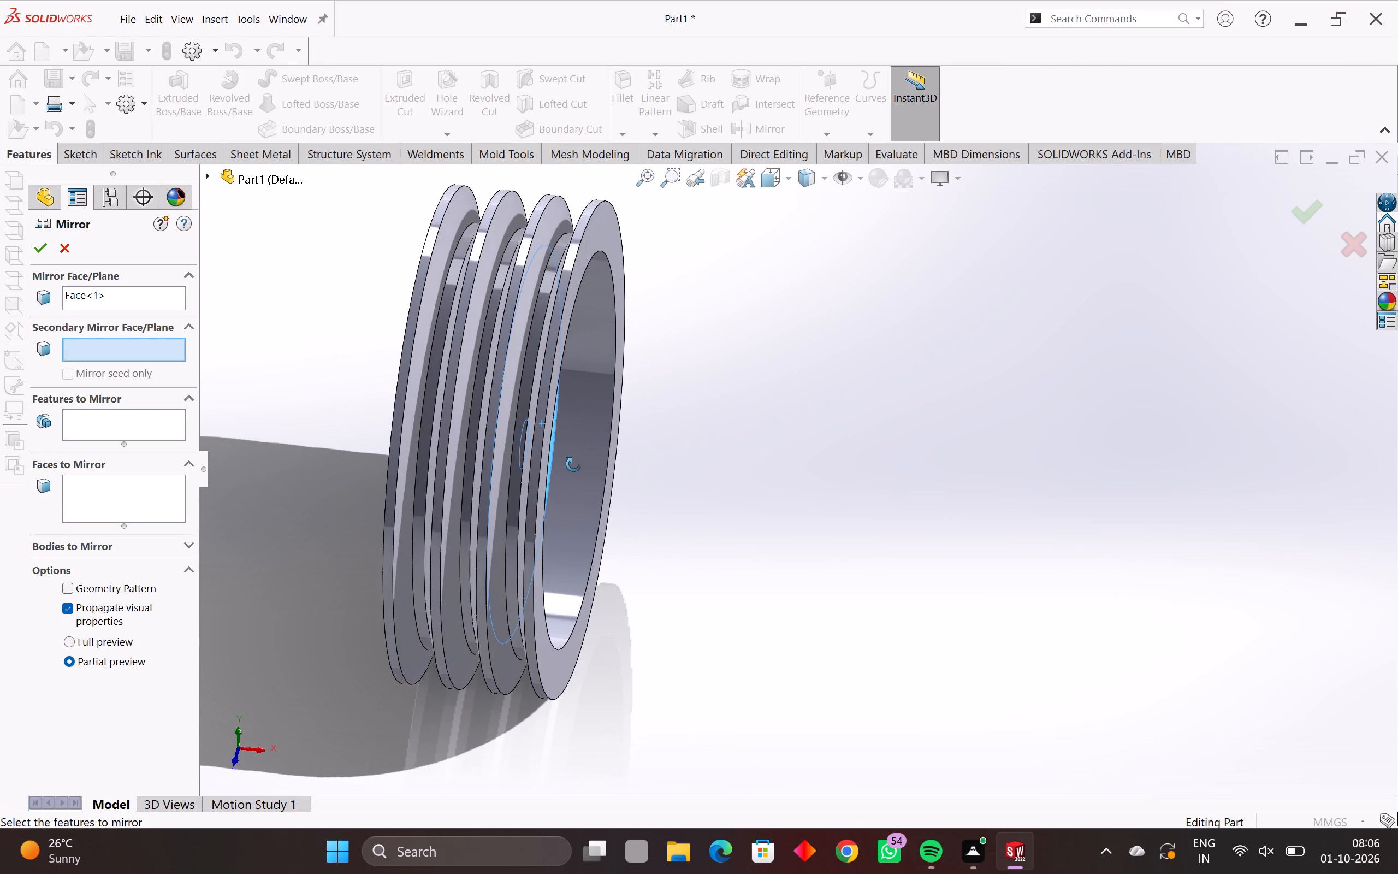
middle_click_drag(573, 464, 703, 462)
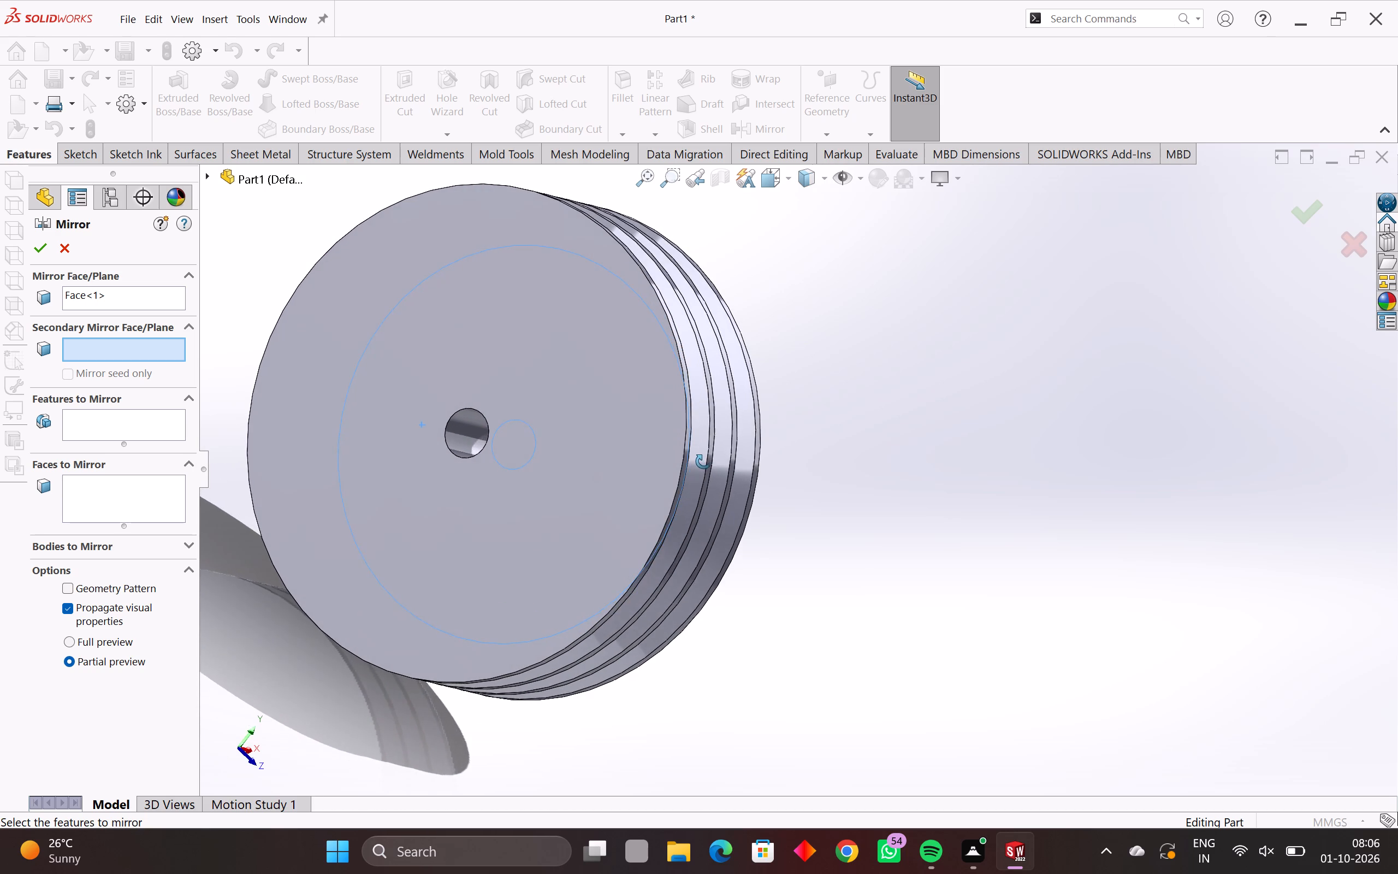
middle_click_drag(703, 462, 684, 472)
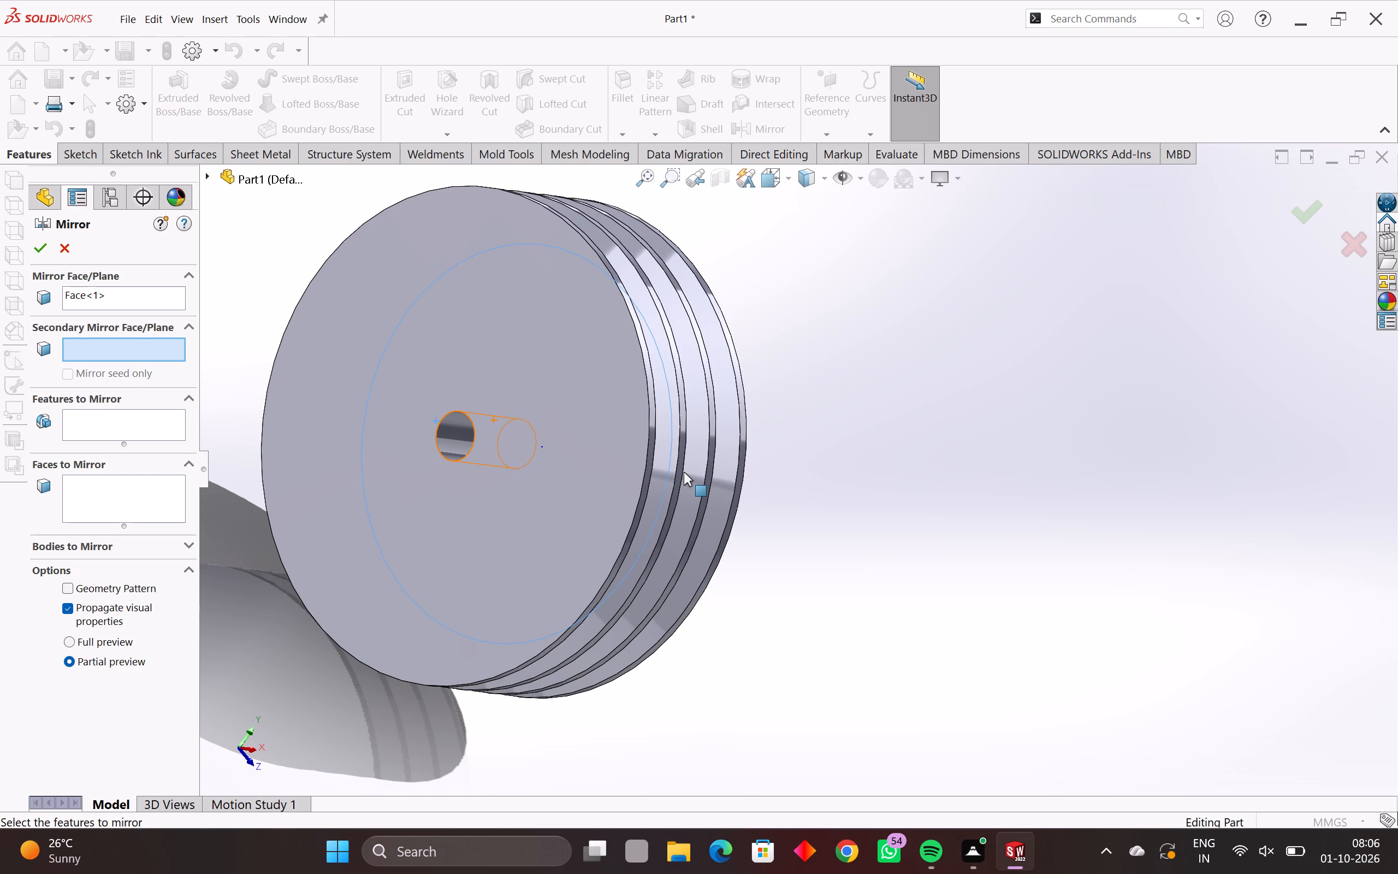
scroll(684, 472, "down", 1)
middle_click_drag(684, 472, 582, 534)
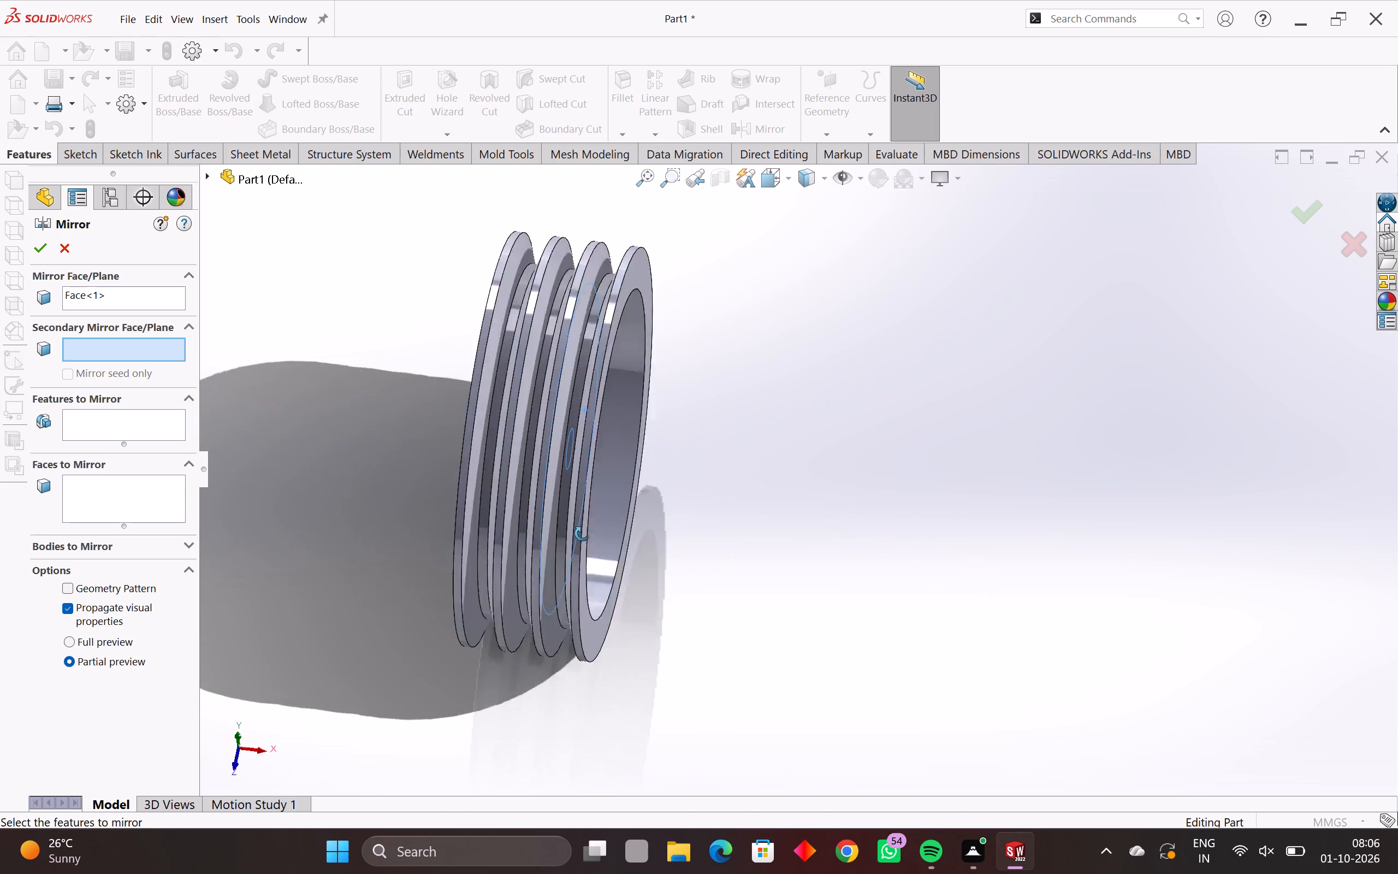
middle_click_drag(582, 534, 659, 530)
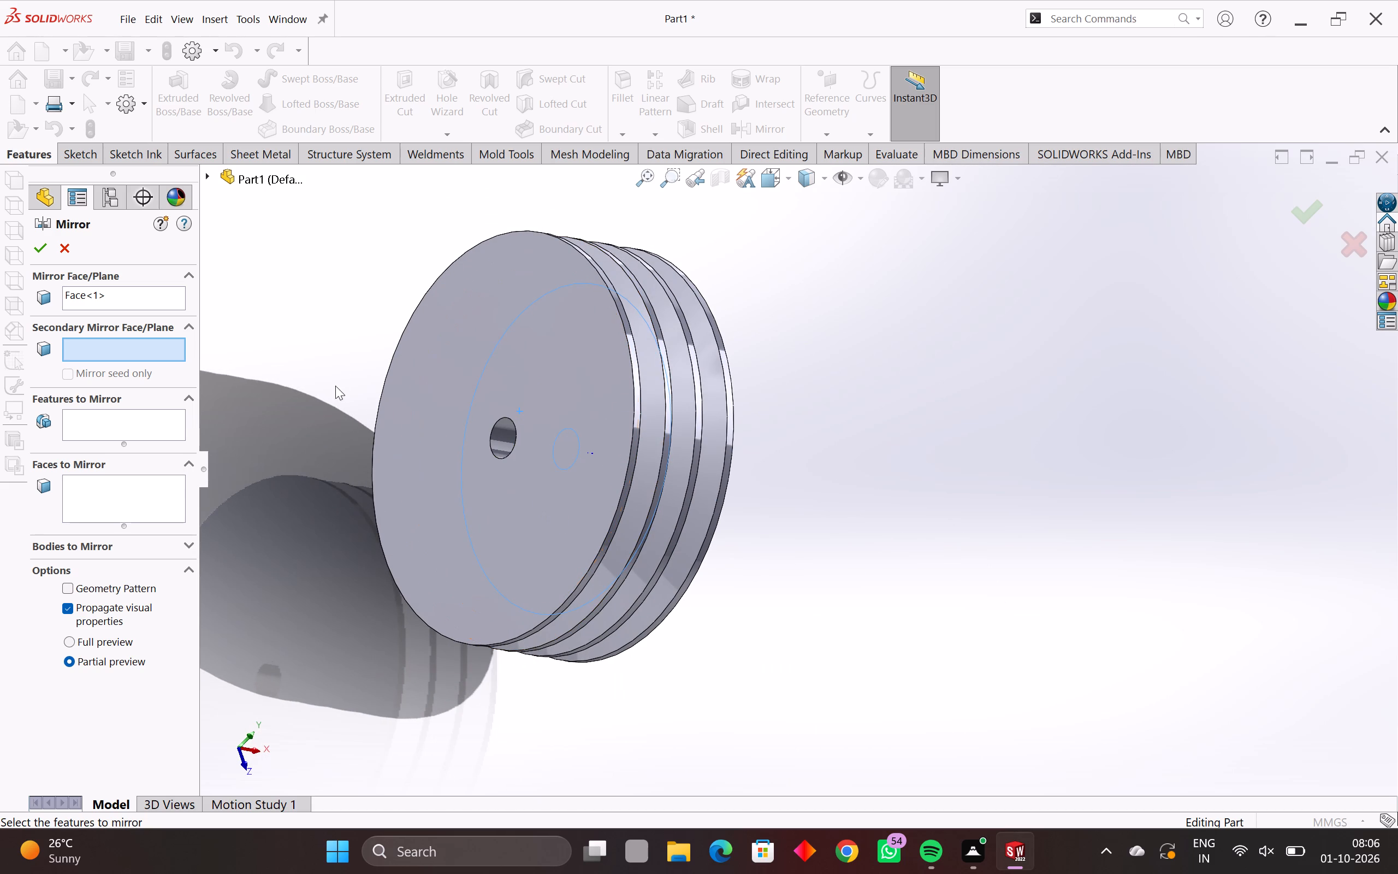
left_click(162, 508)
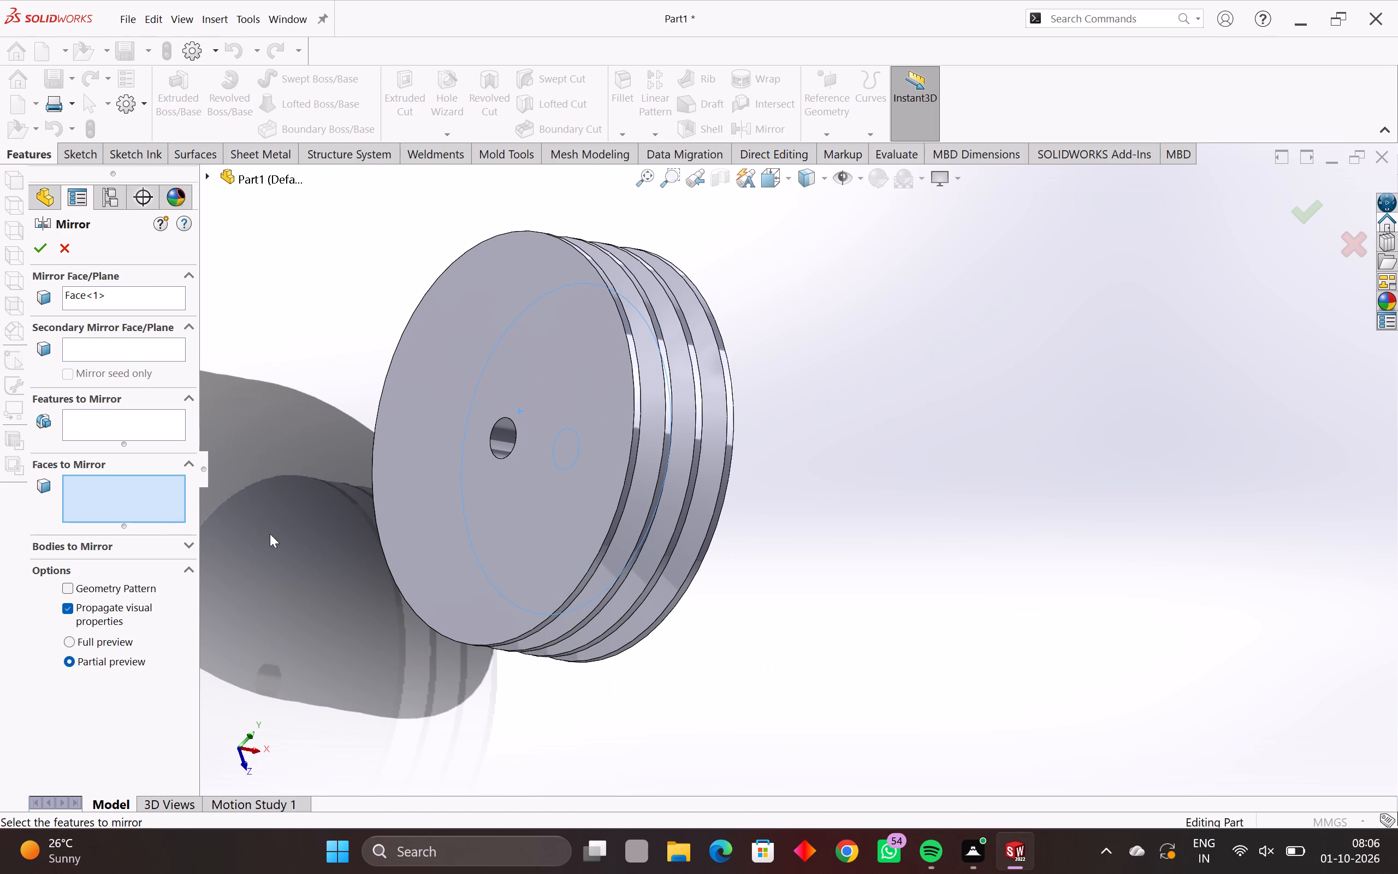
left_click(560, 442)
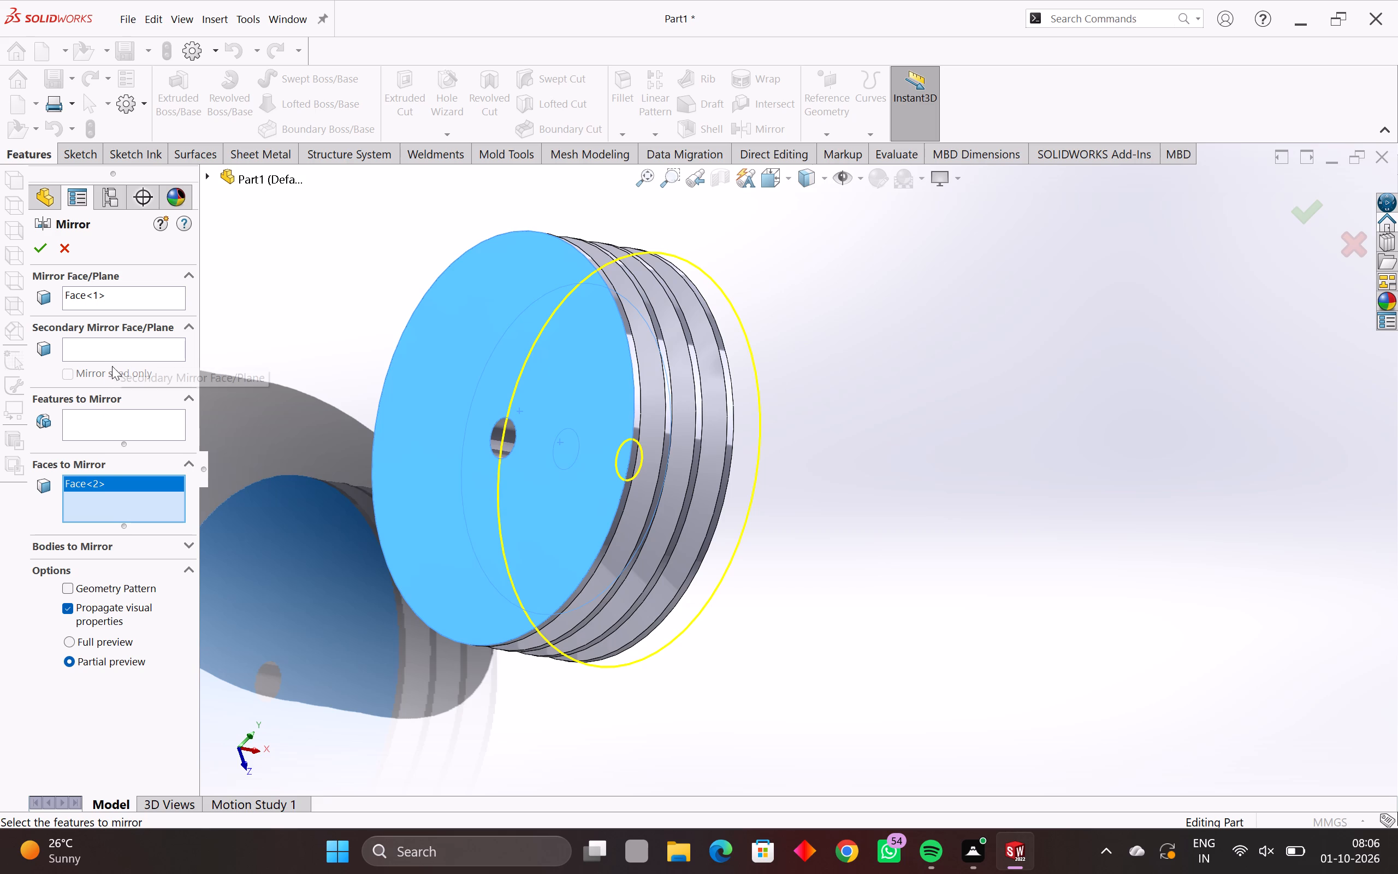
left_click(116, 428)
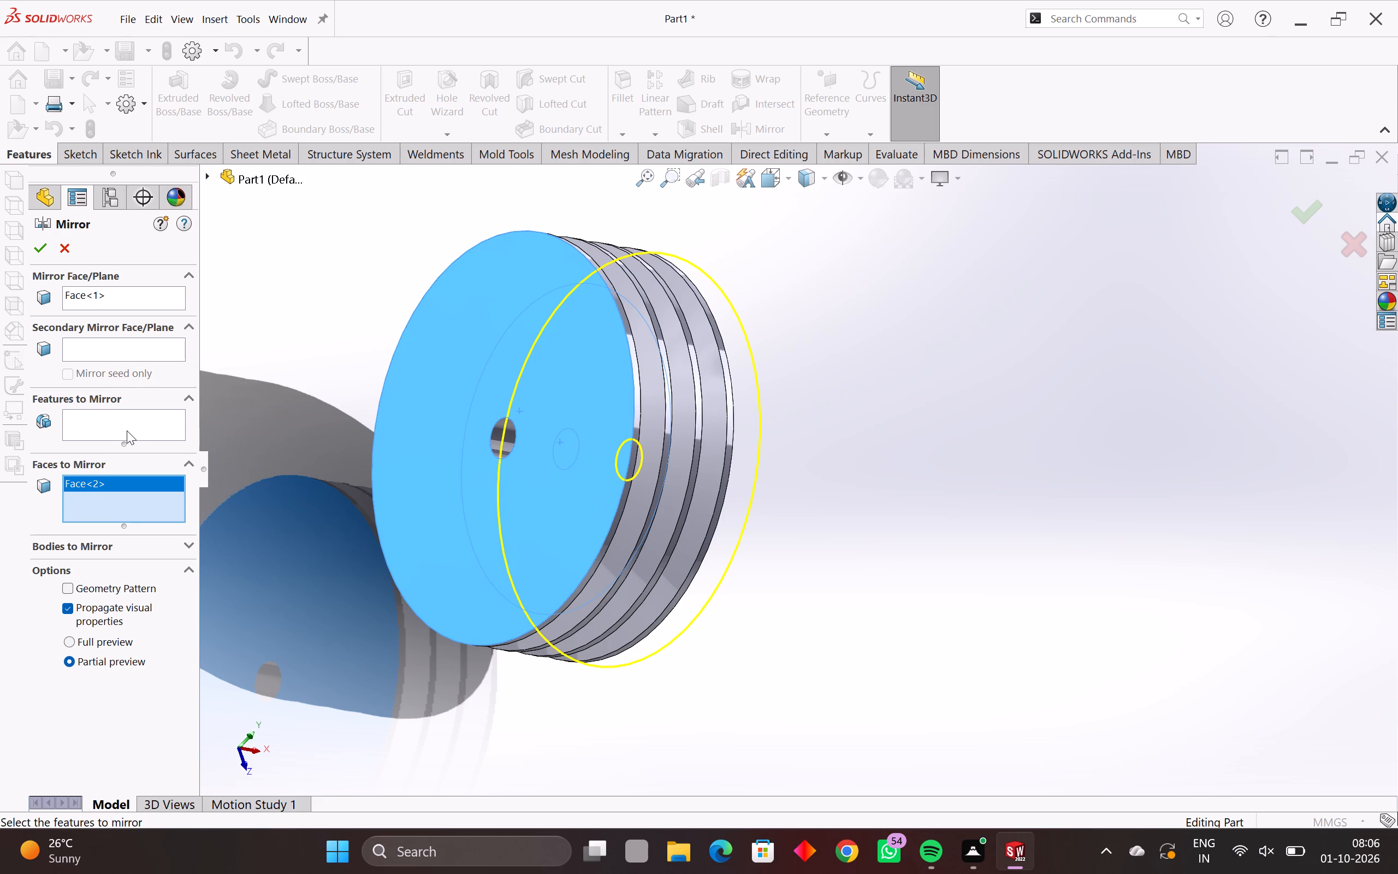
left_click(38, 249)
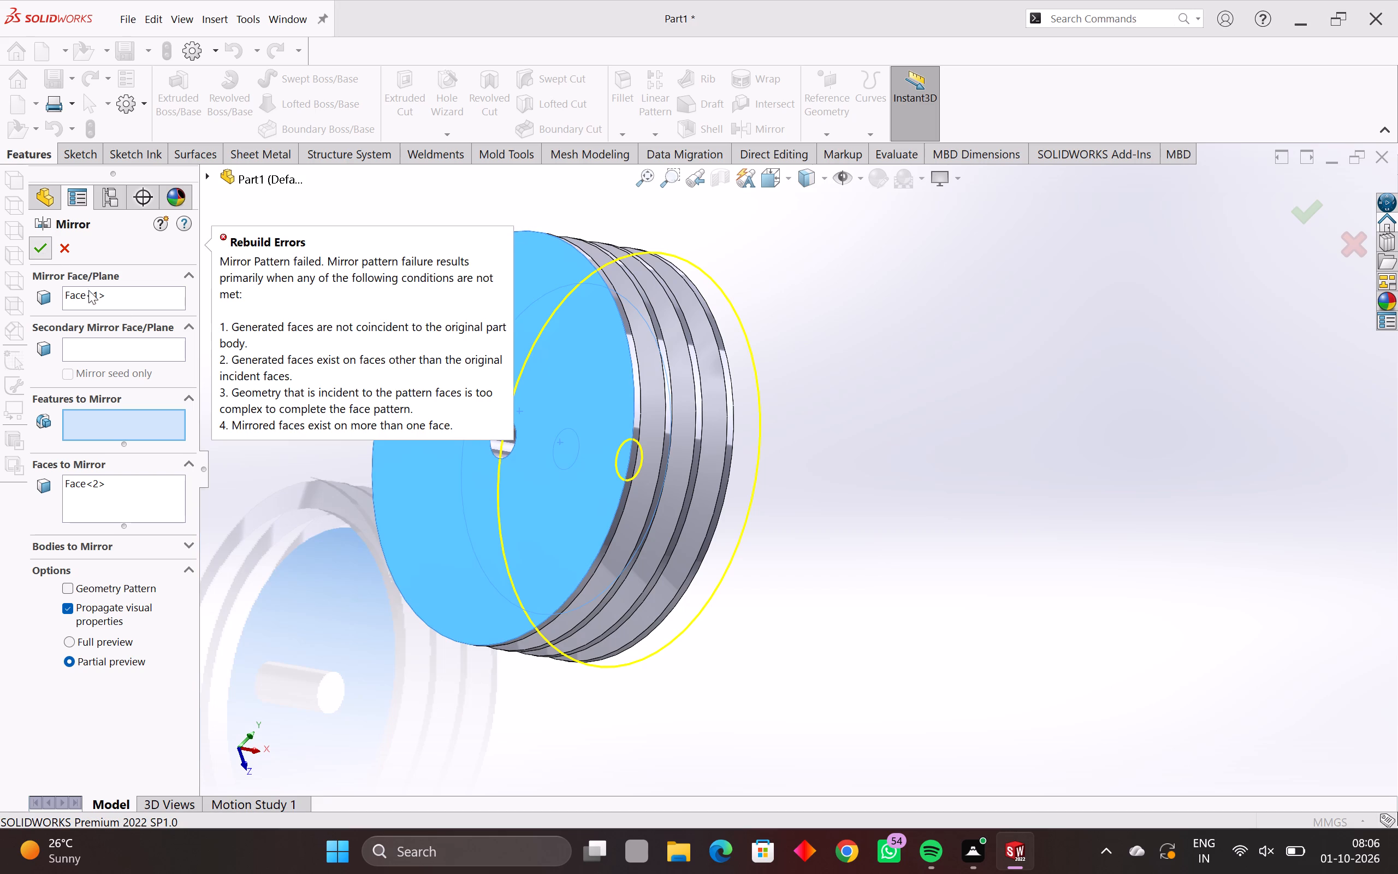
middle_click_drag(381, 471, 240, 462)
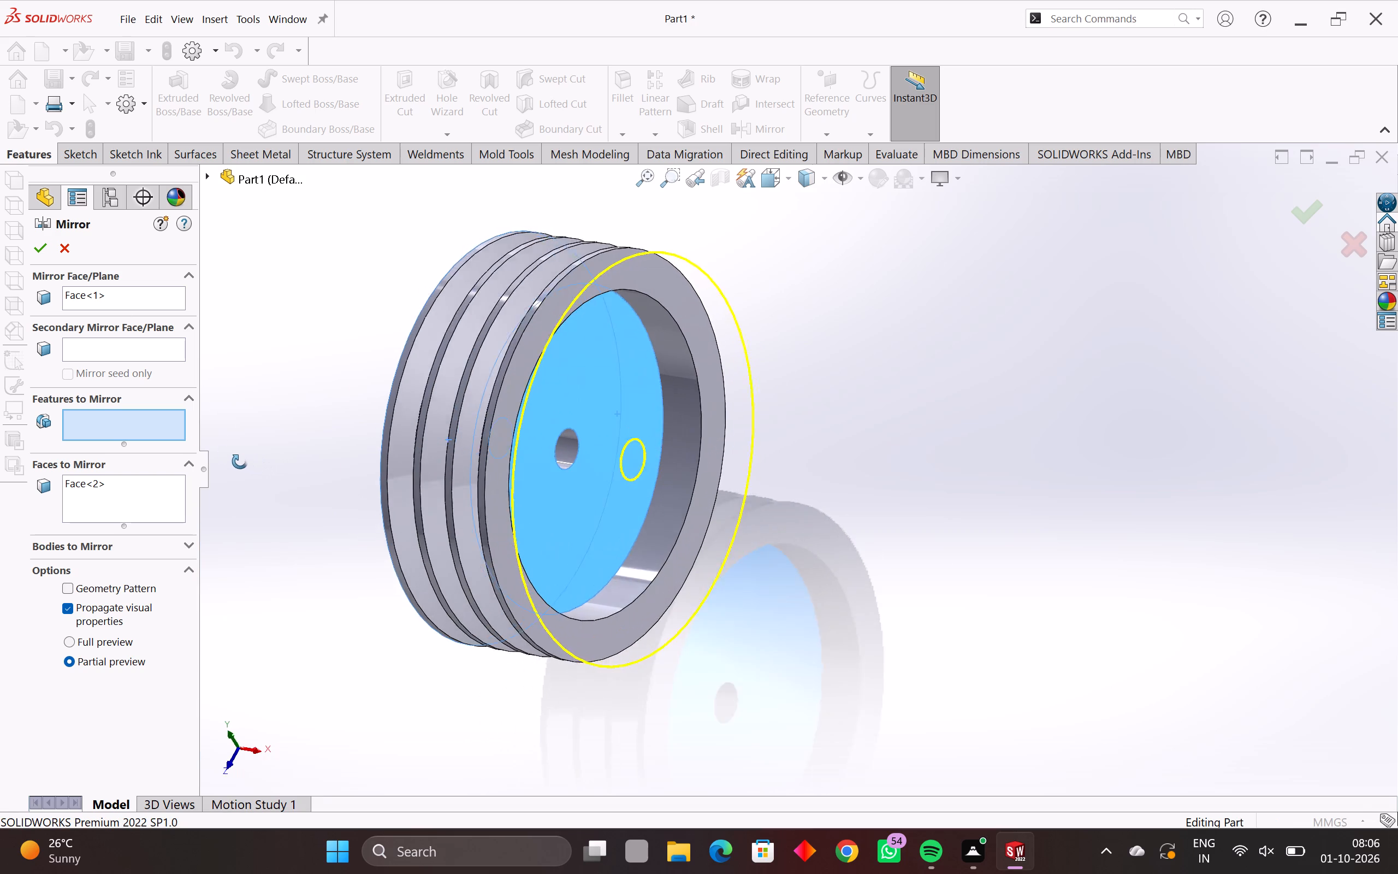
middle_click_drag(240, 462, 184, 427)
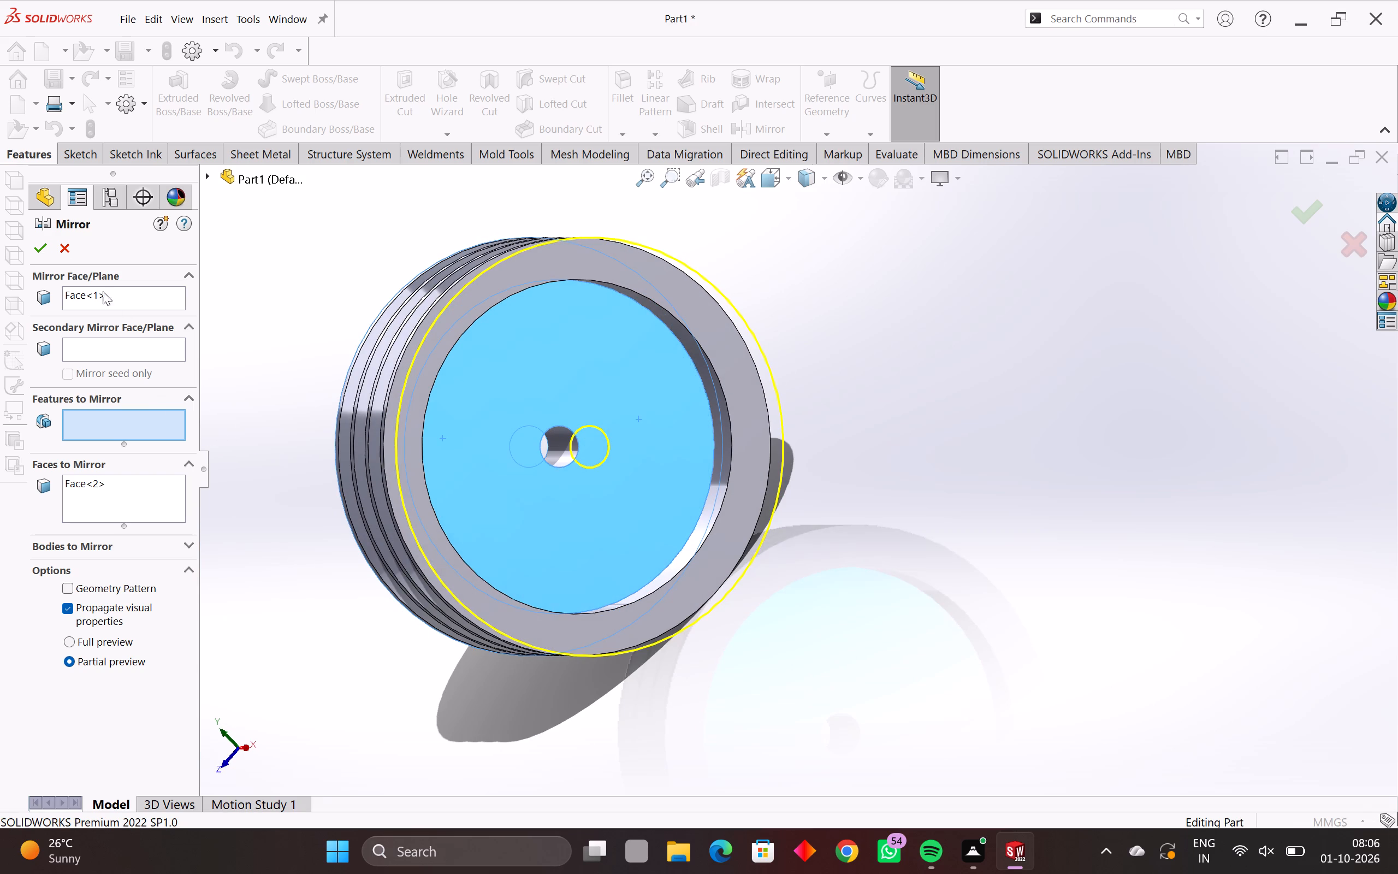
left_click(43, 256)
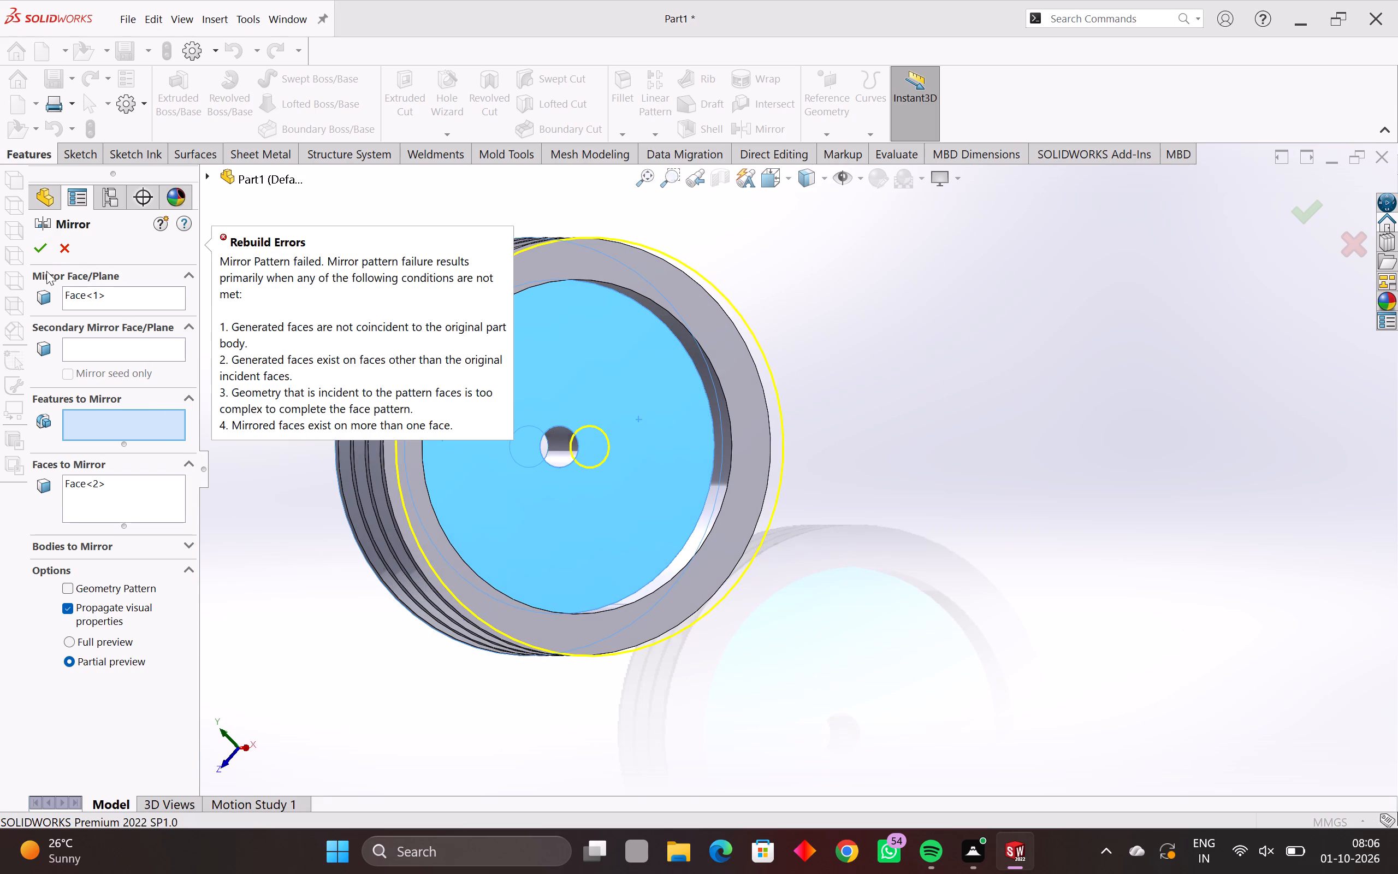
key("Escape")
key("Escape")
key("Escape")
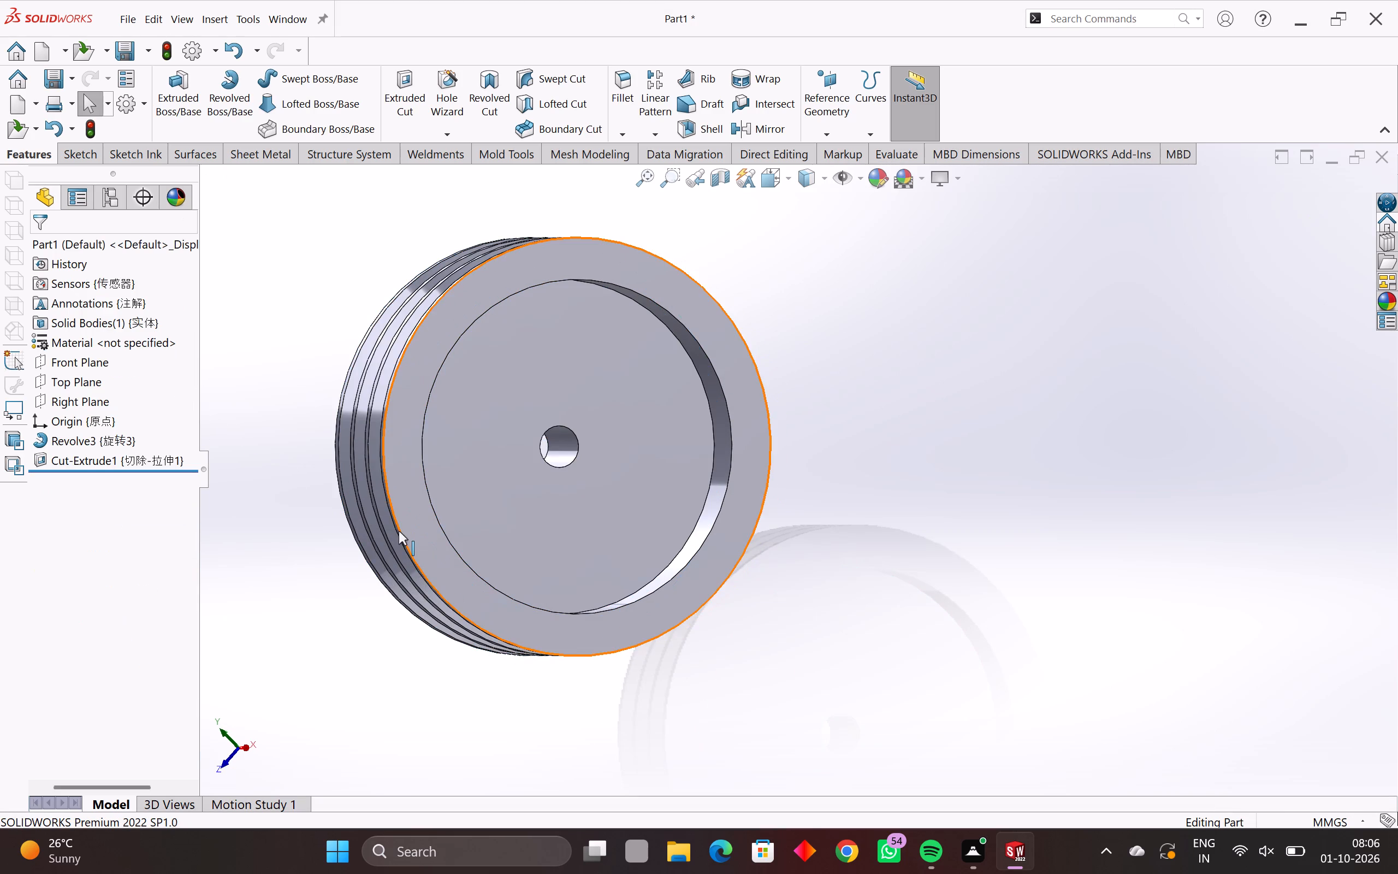
Examine the pulley's recessed side, grooves and plain opposite side face from several angles.
middle_click_drag(398, 531, 505, 622)
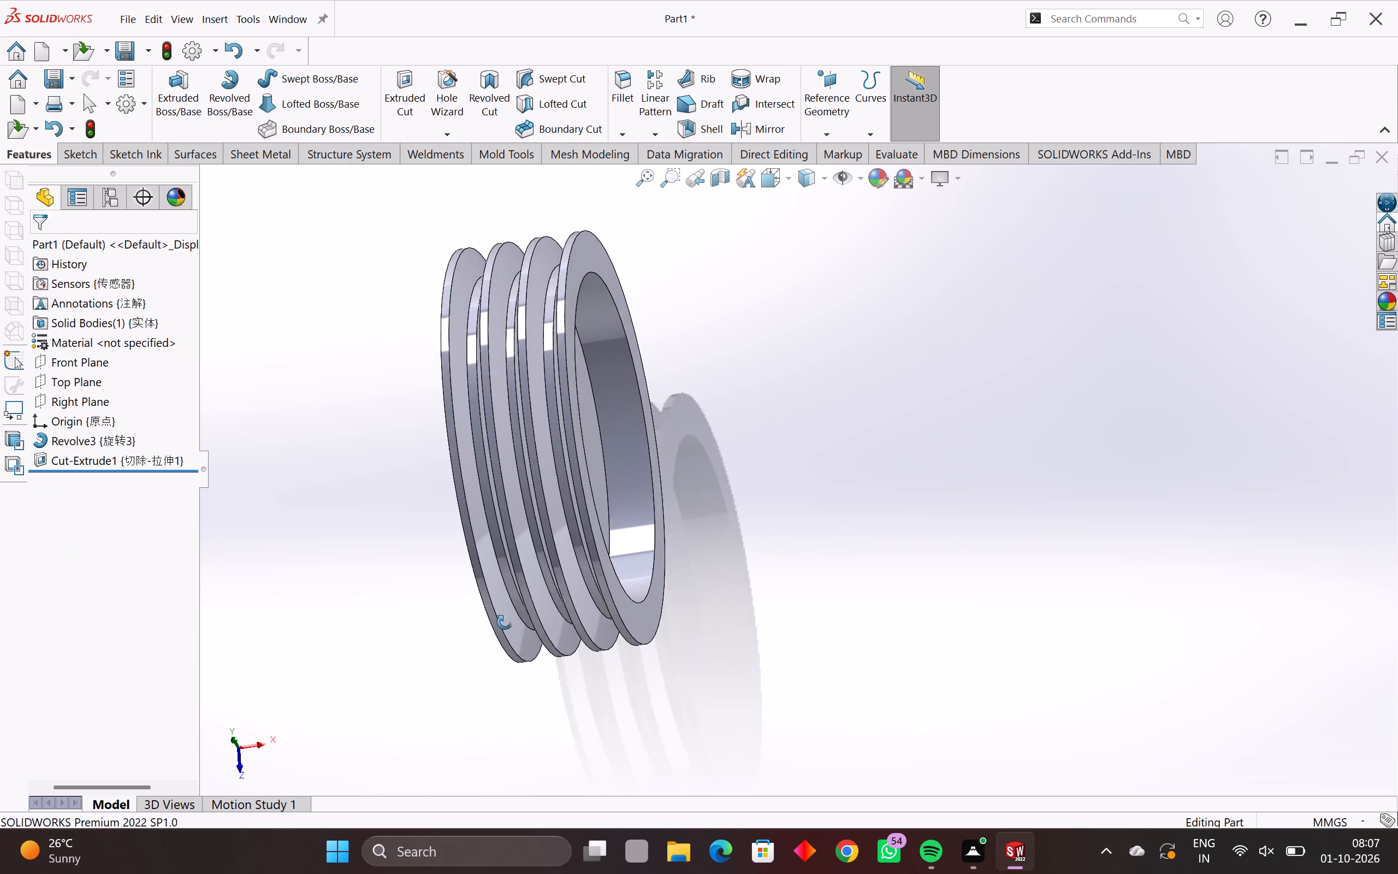
middle_click_drag(505, 622, 490, 616)
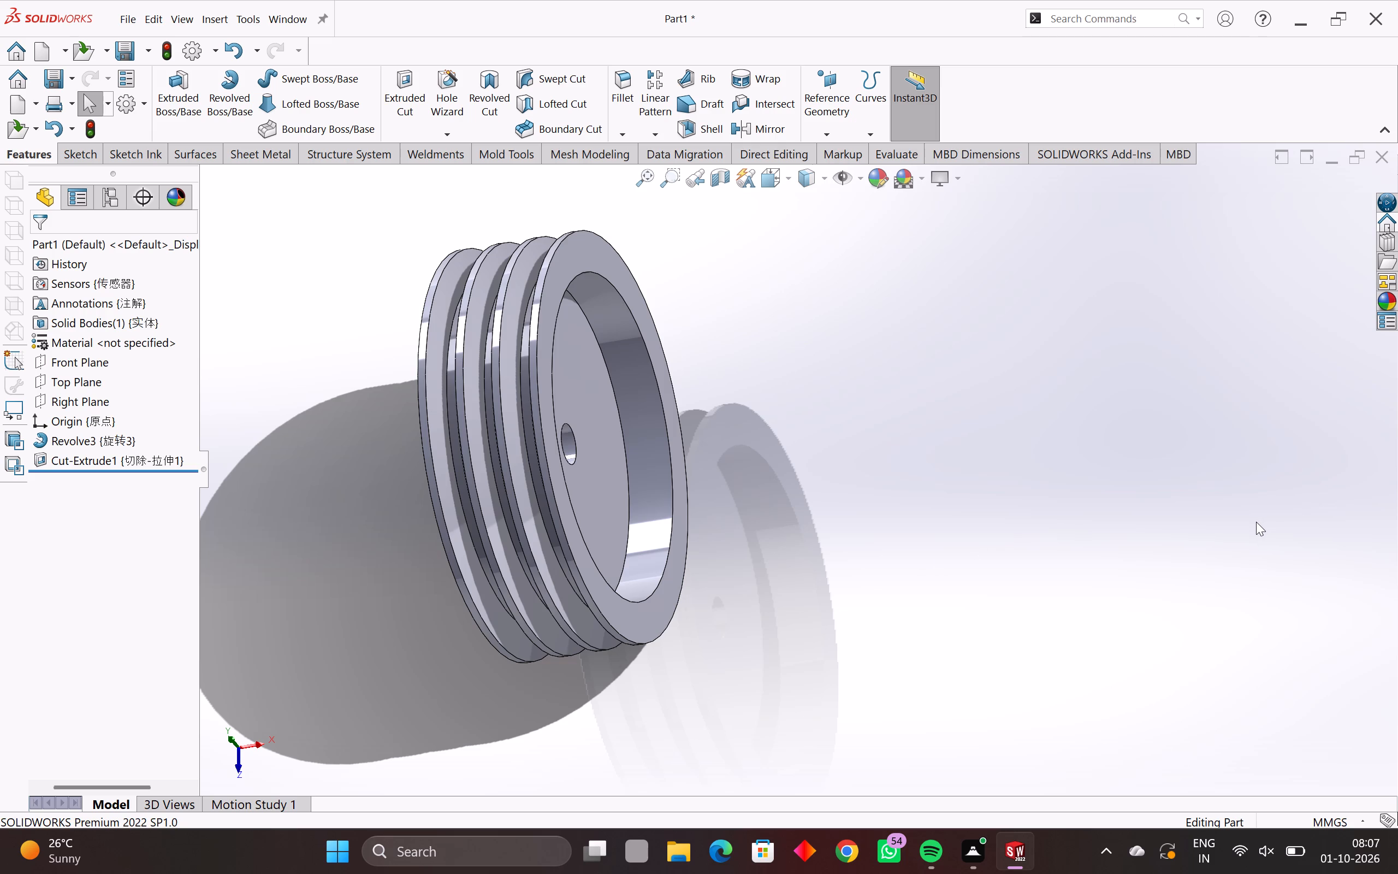
scroll(1245, 533, "down", 2)
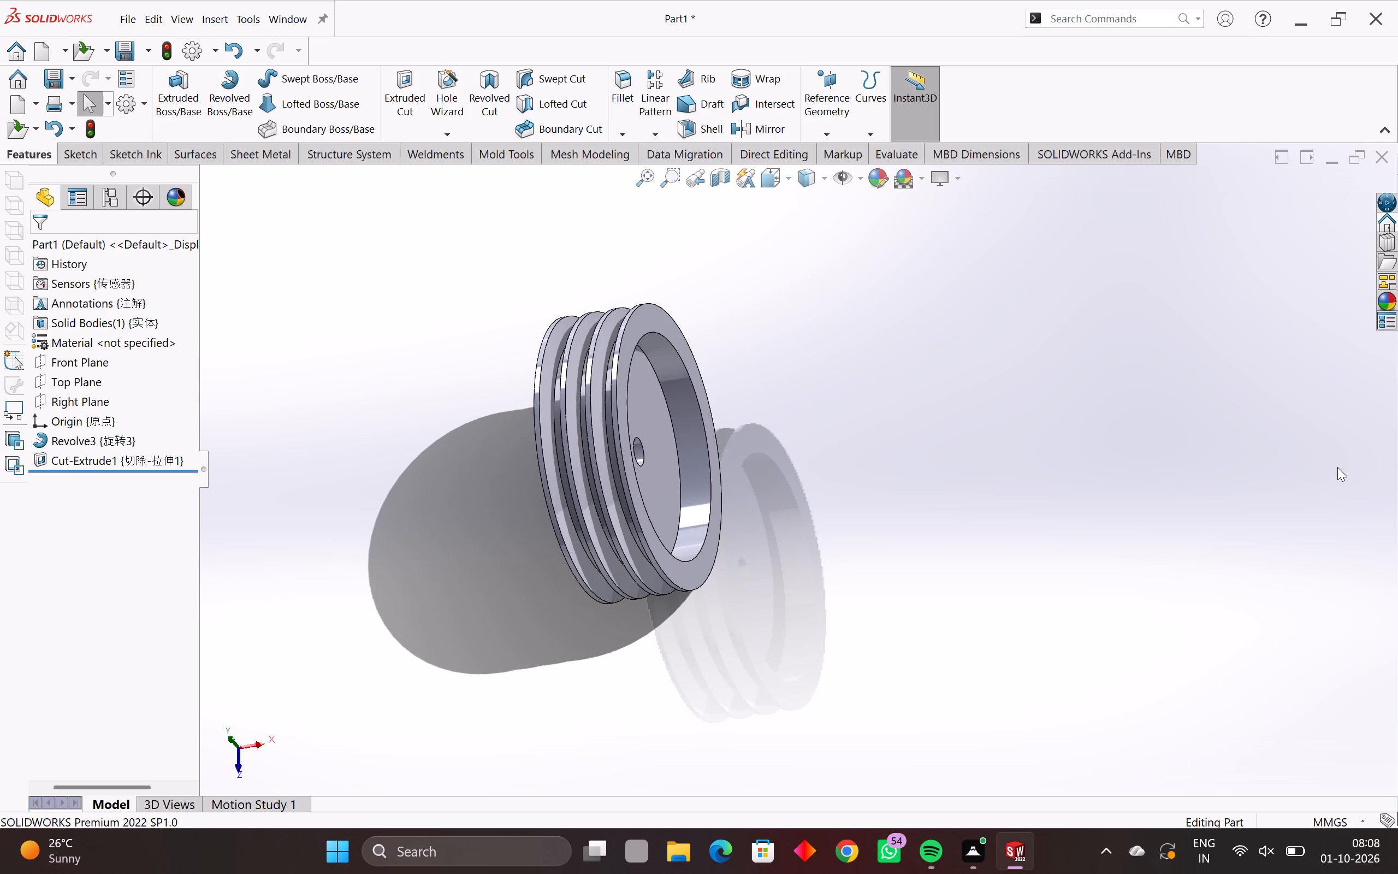
scroll(1316, 485, "down", 2)
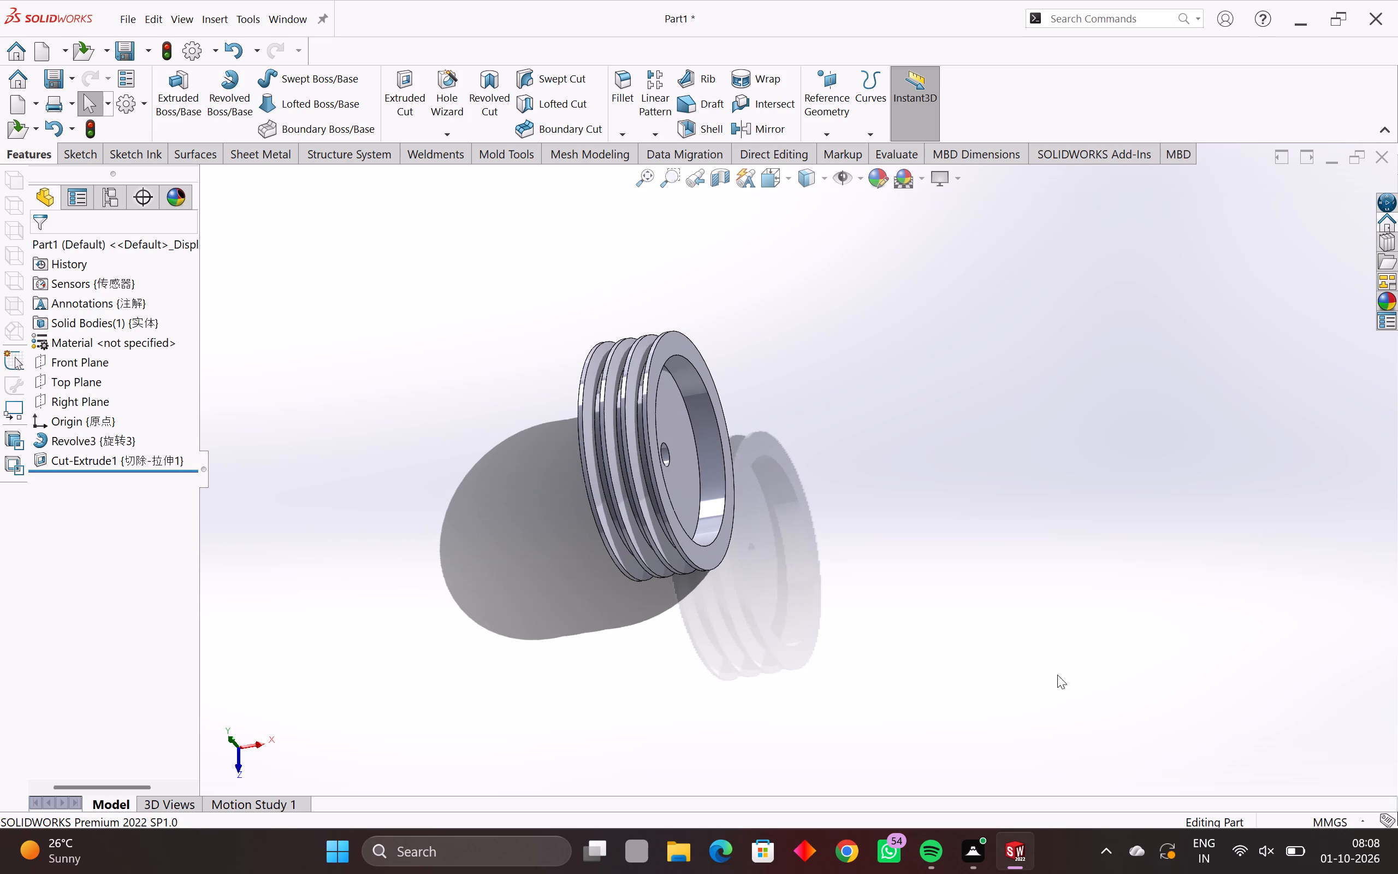
middle_click_drag(1039, 676, 920, 683)
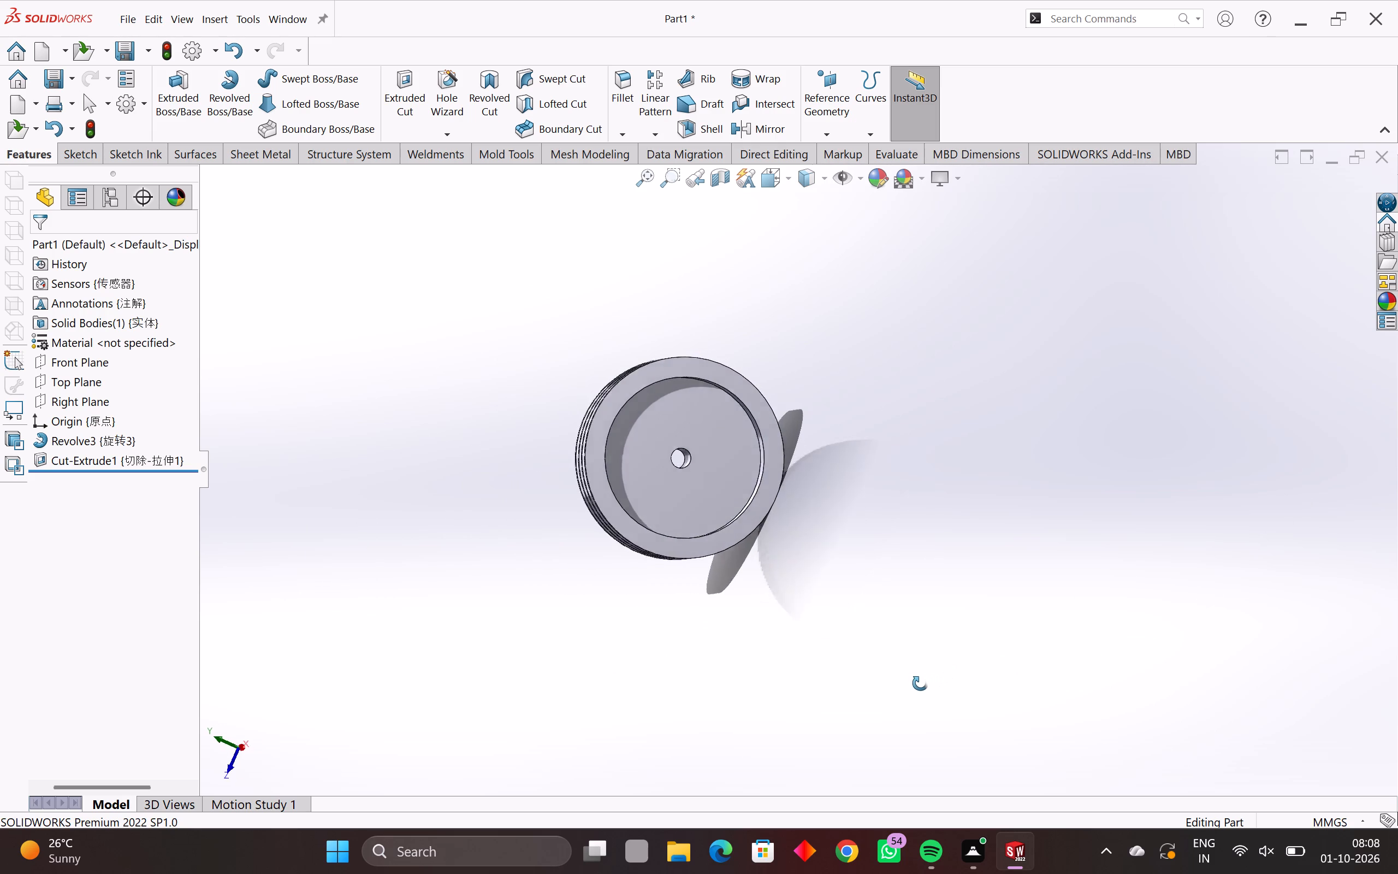
middle_click_drag(920, 683, 915, 687)
key("Escape")
key("Escape")
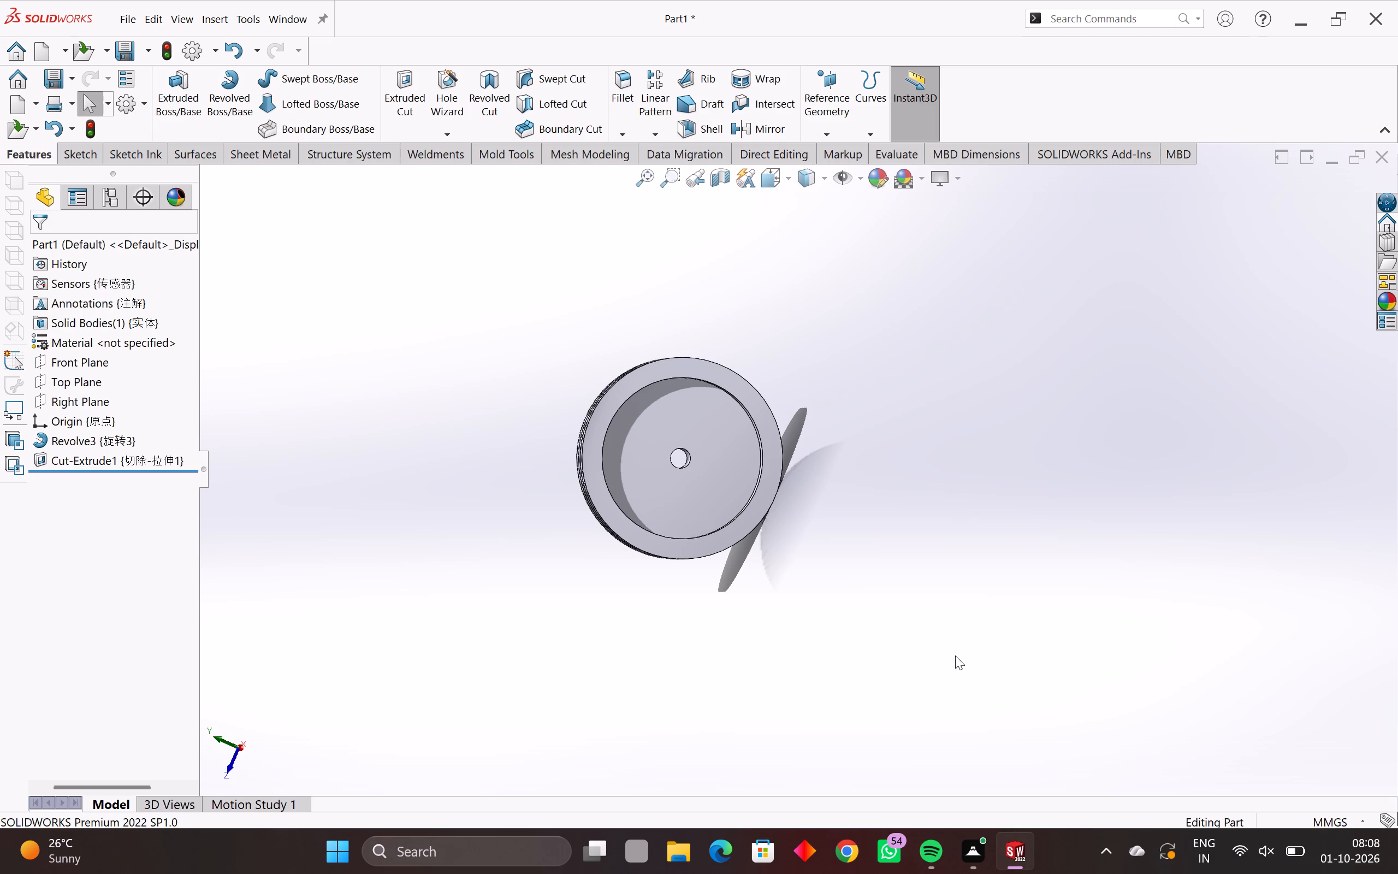
middle_click_drag(868, 605, 1079, 541)
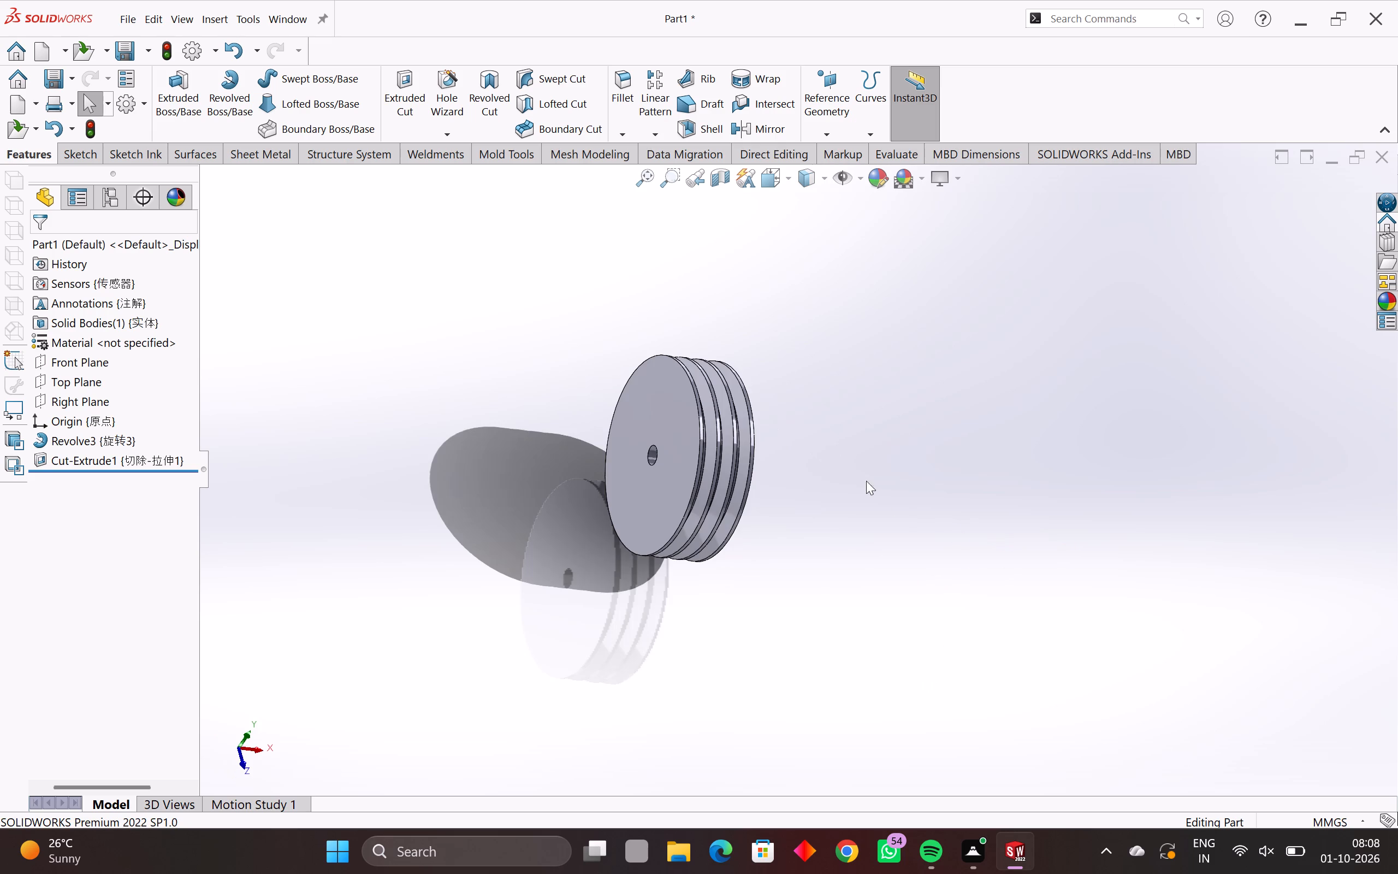
scroll(676, 480, "up", 3)
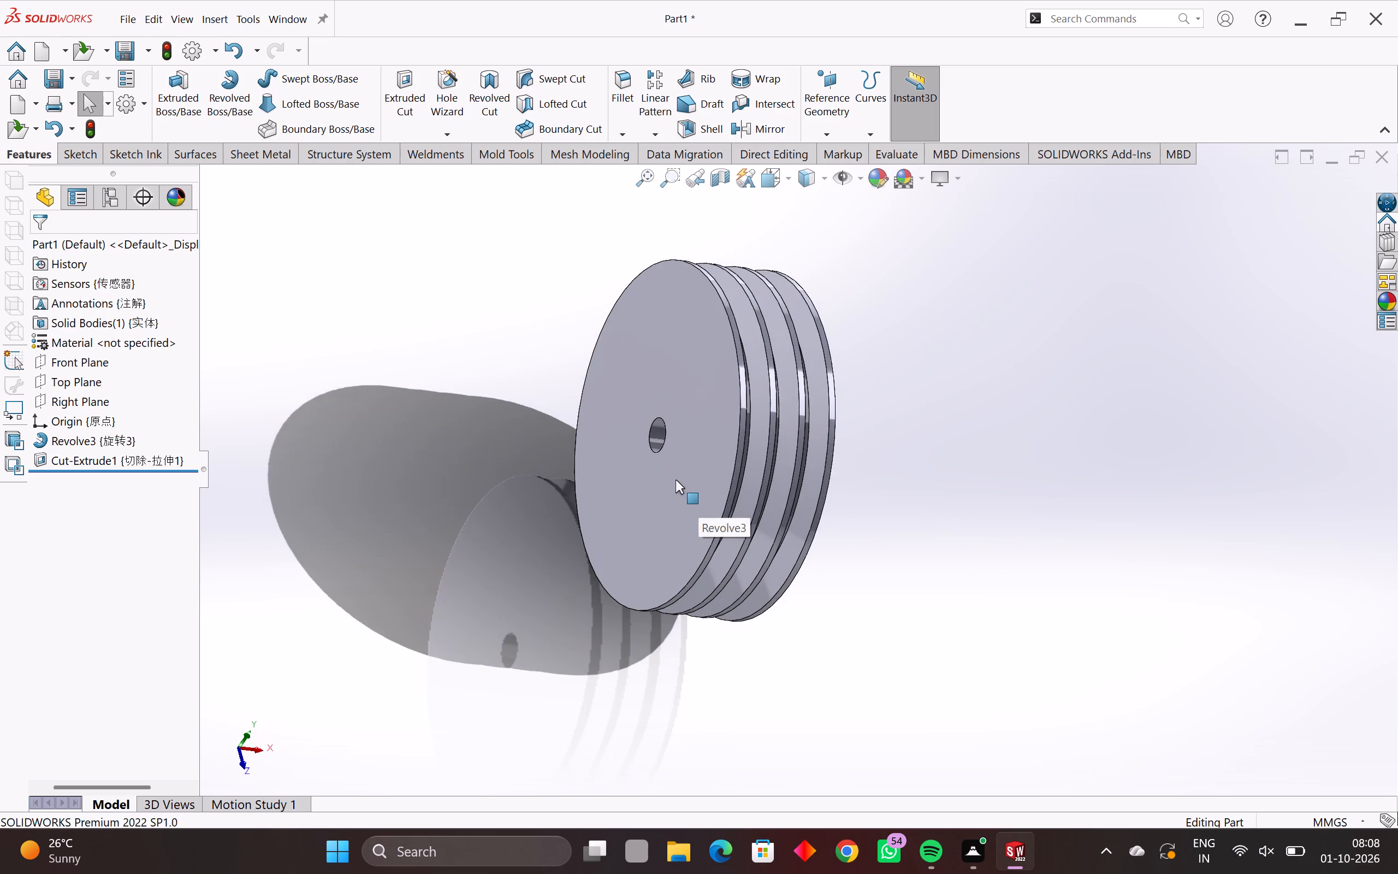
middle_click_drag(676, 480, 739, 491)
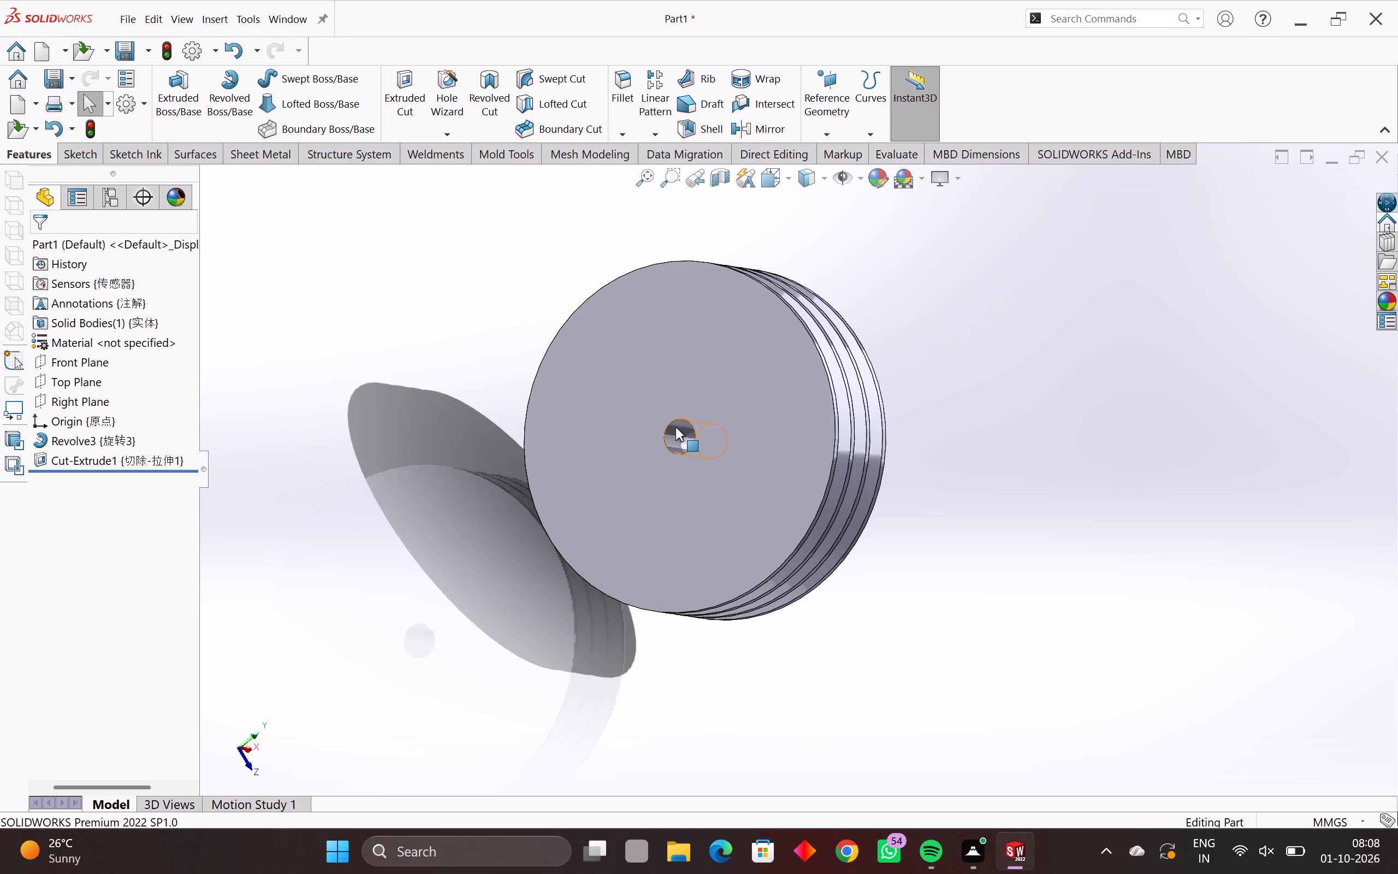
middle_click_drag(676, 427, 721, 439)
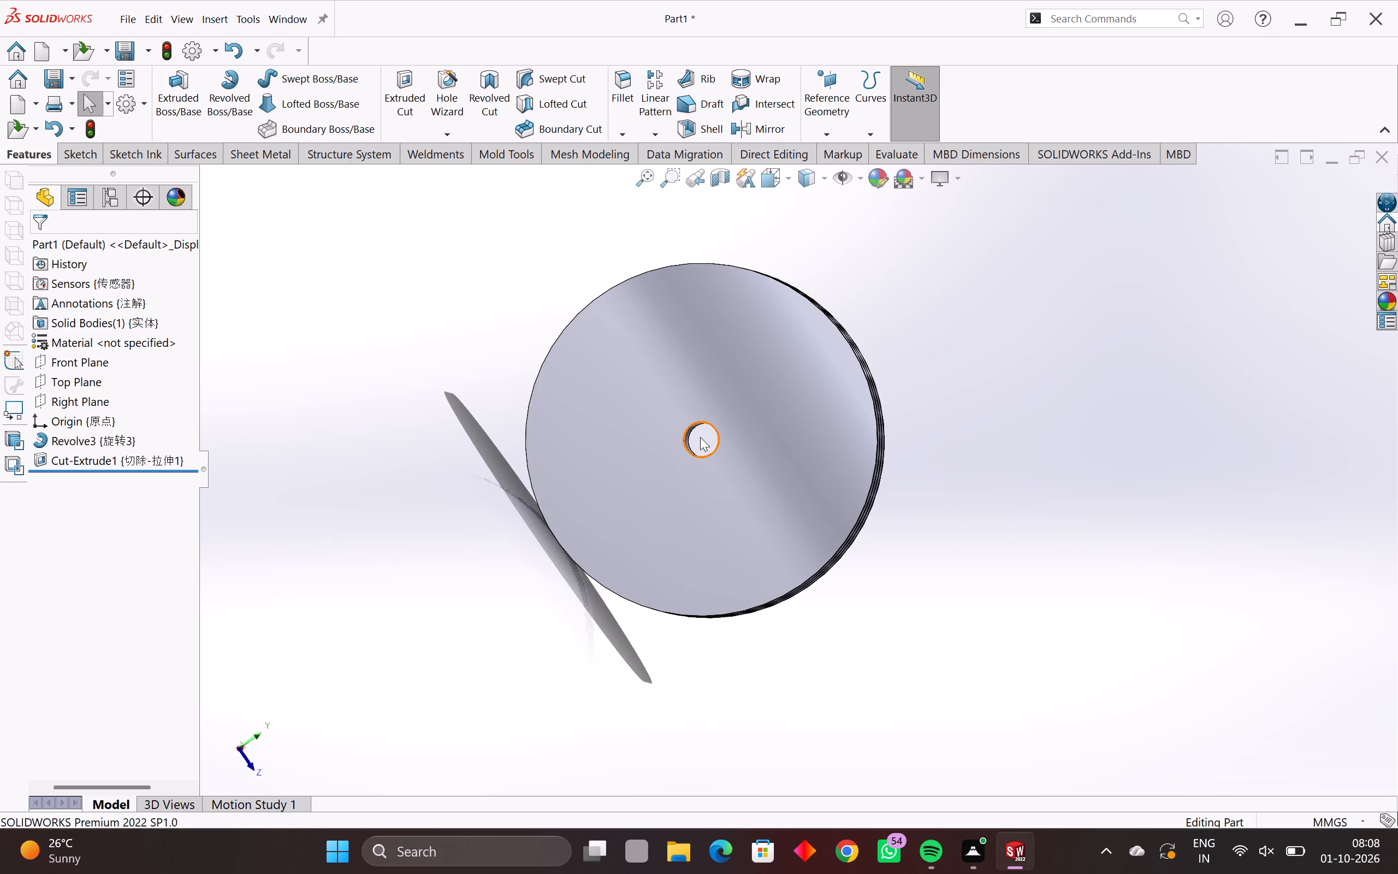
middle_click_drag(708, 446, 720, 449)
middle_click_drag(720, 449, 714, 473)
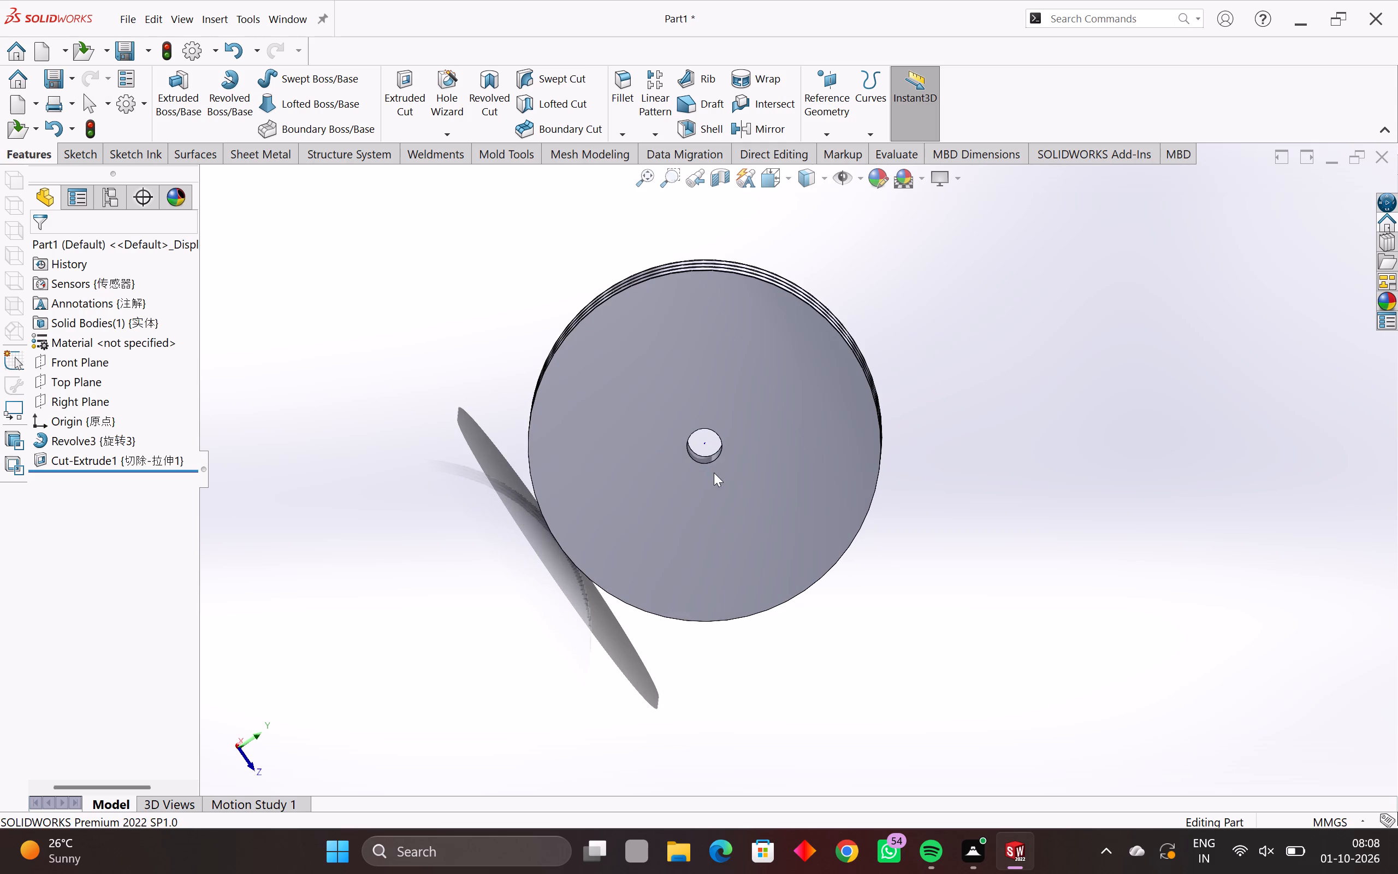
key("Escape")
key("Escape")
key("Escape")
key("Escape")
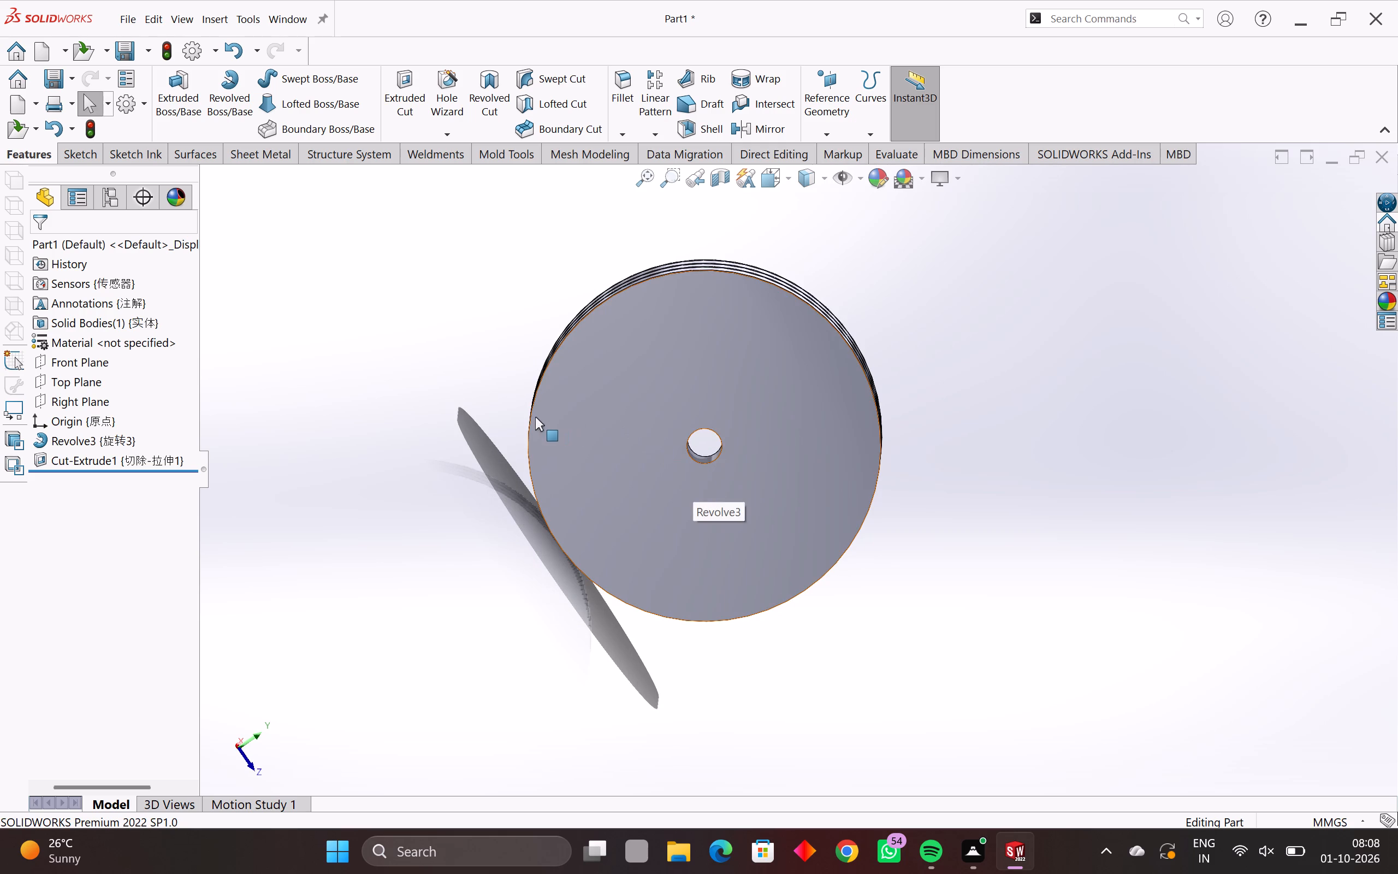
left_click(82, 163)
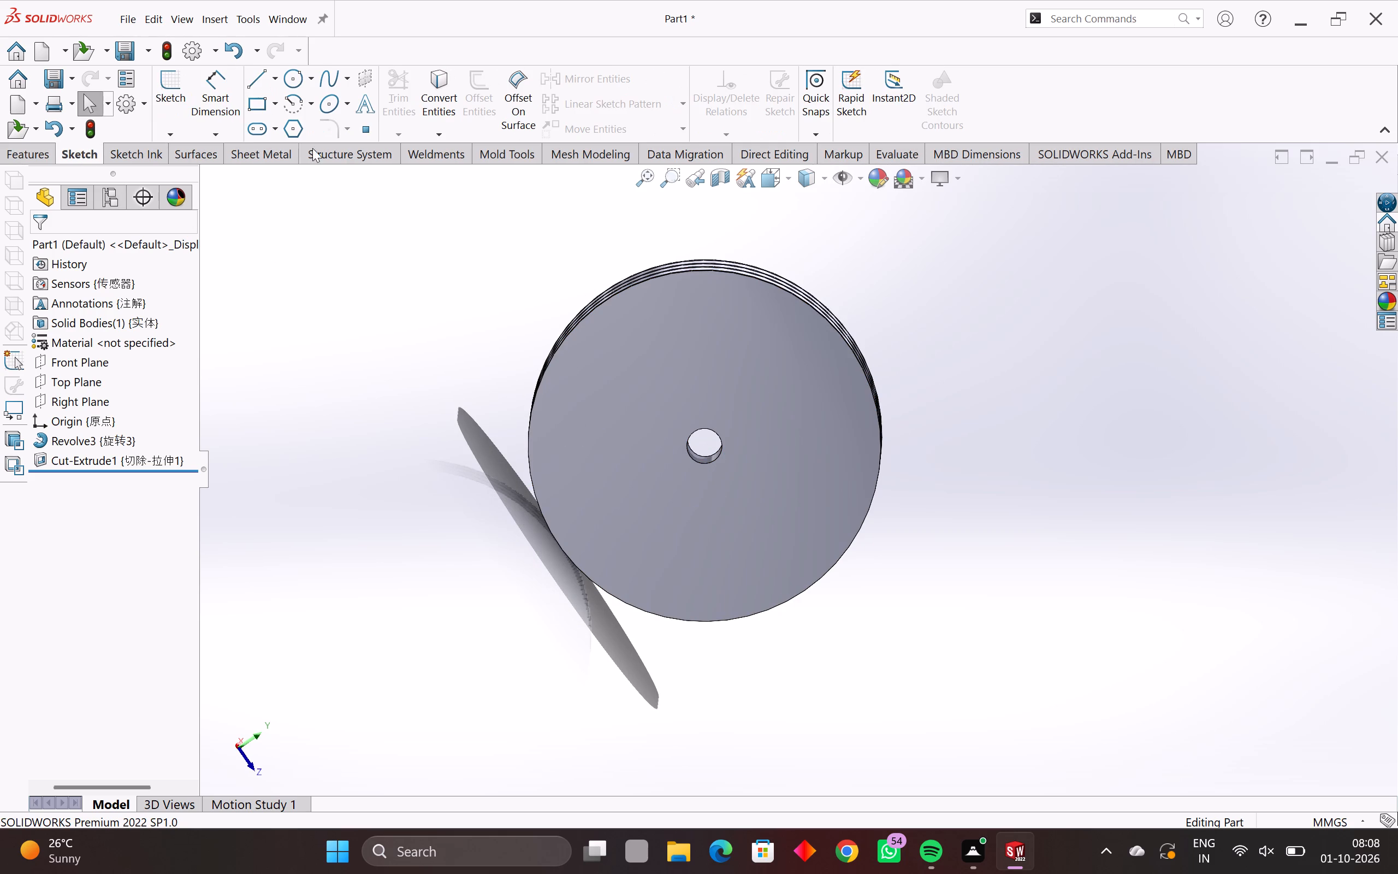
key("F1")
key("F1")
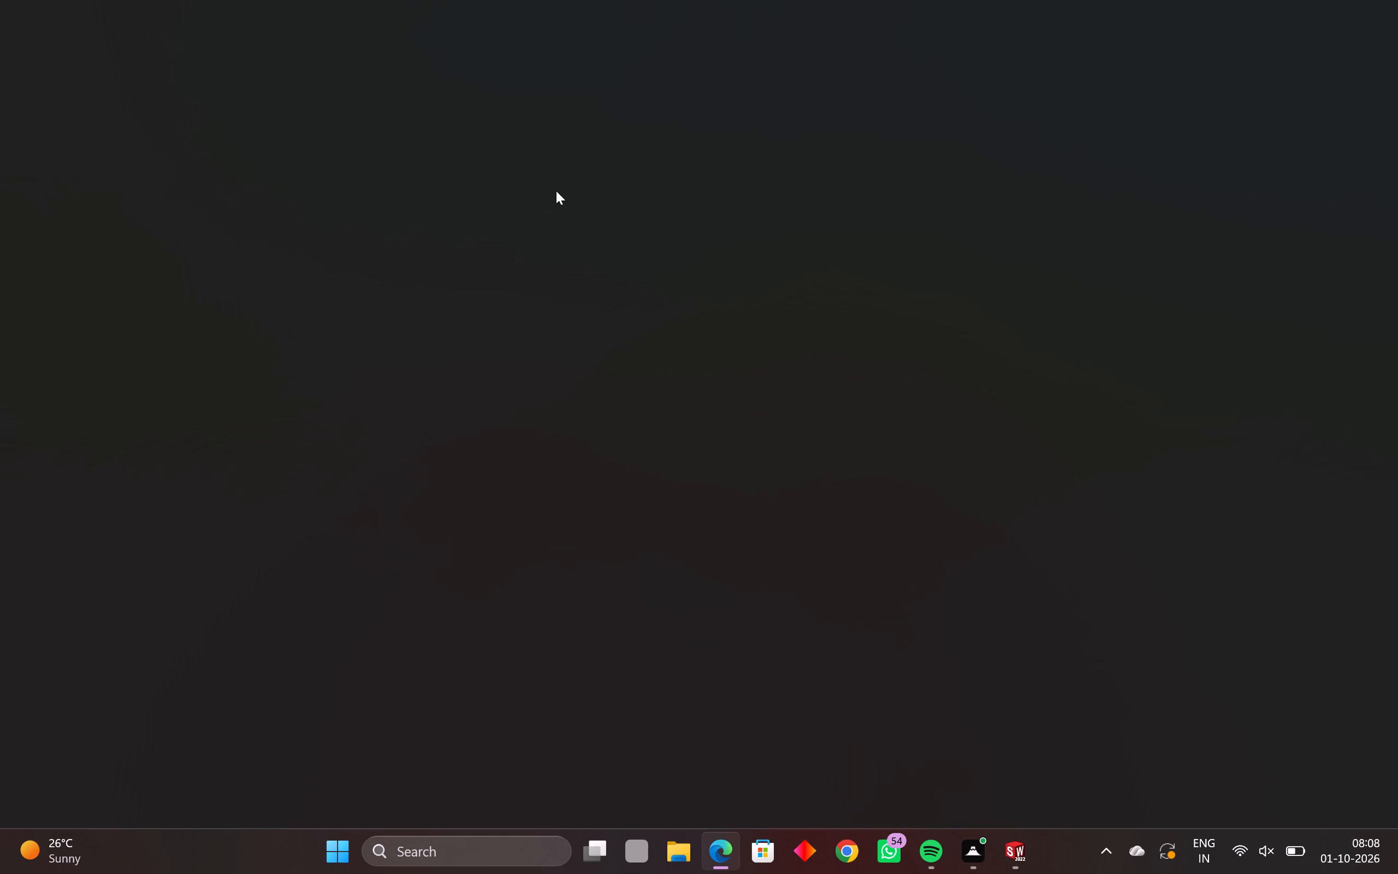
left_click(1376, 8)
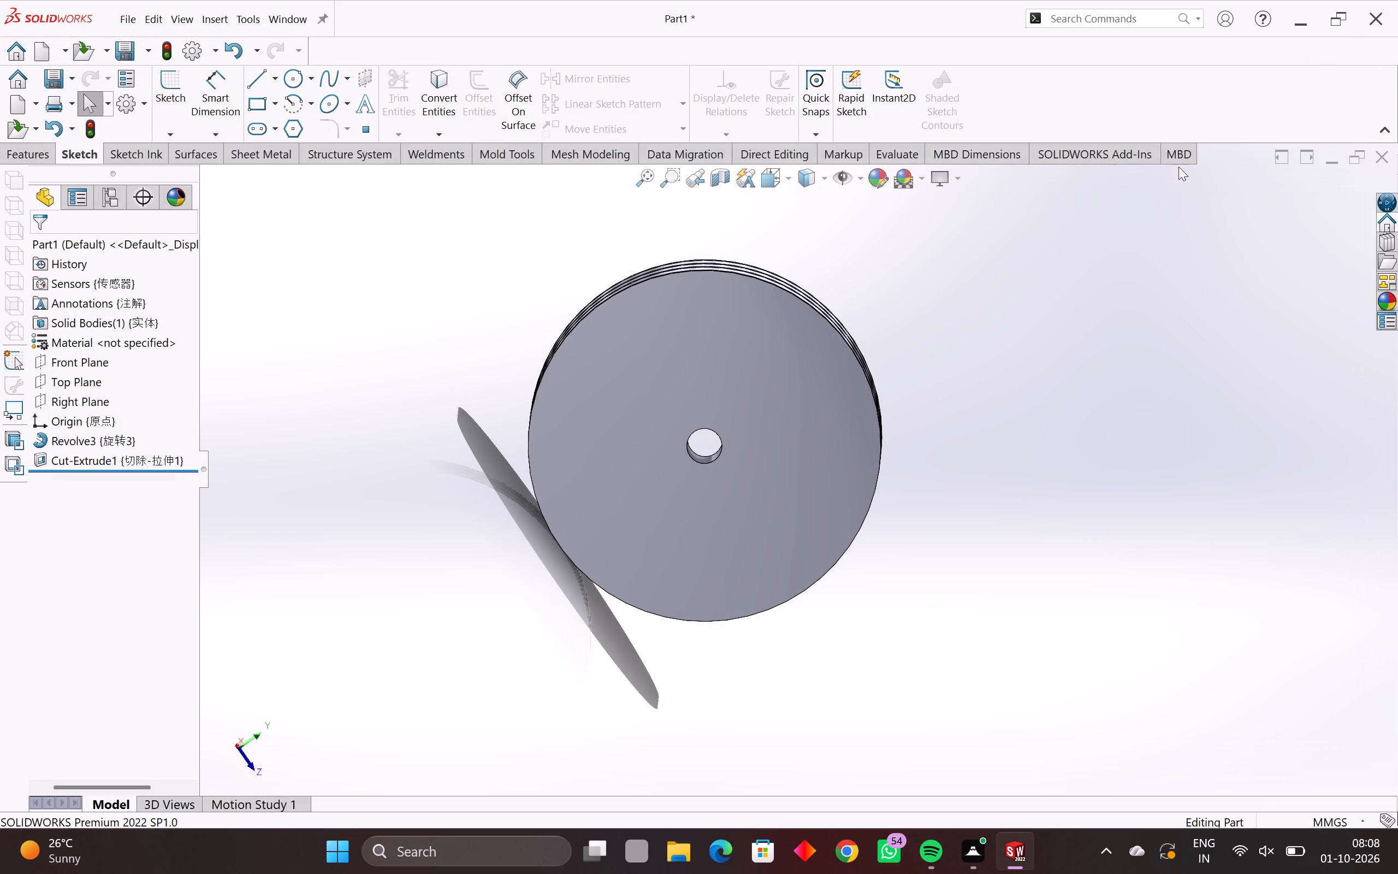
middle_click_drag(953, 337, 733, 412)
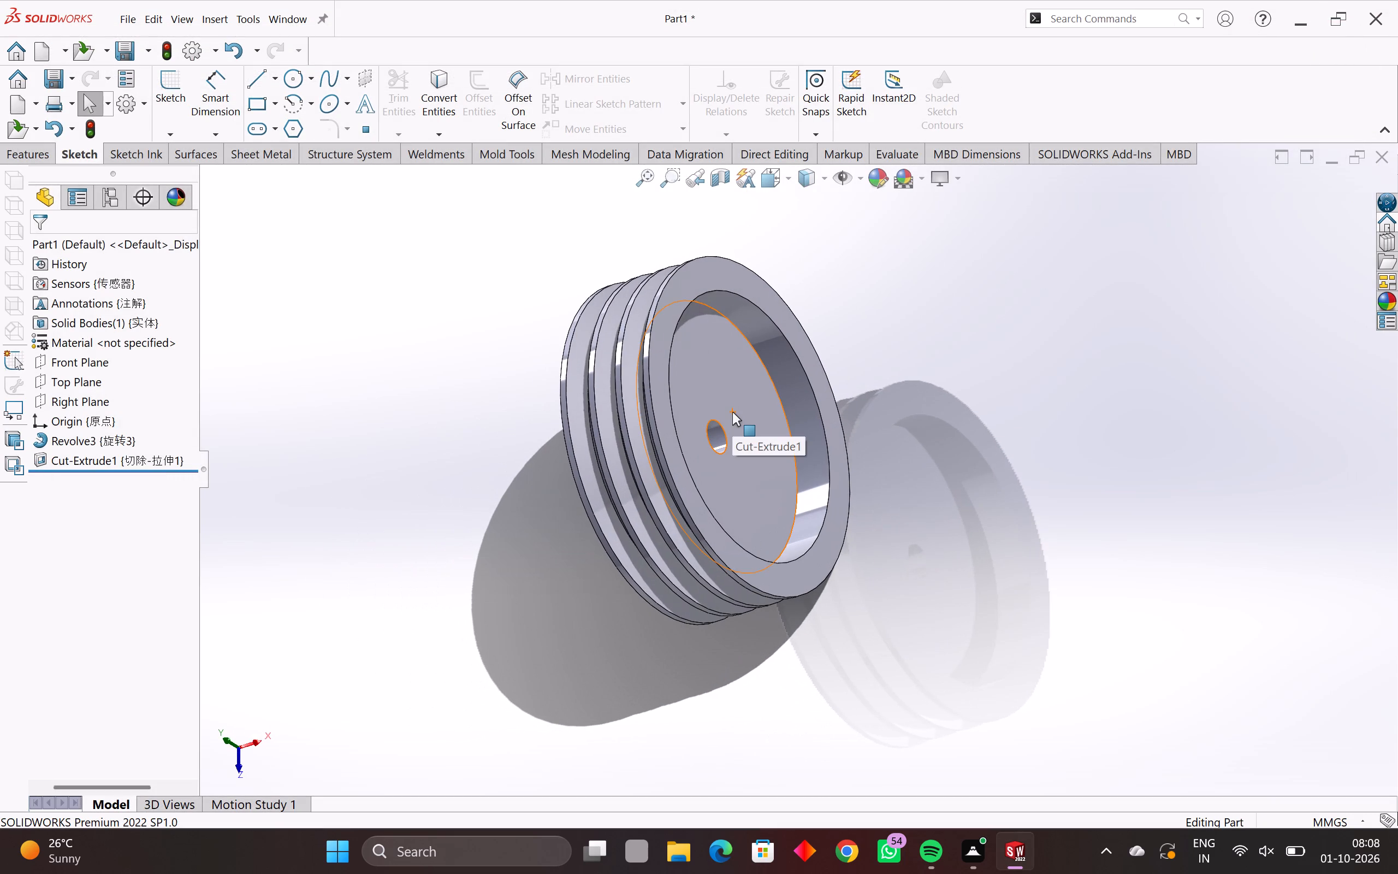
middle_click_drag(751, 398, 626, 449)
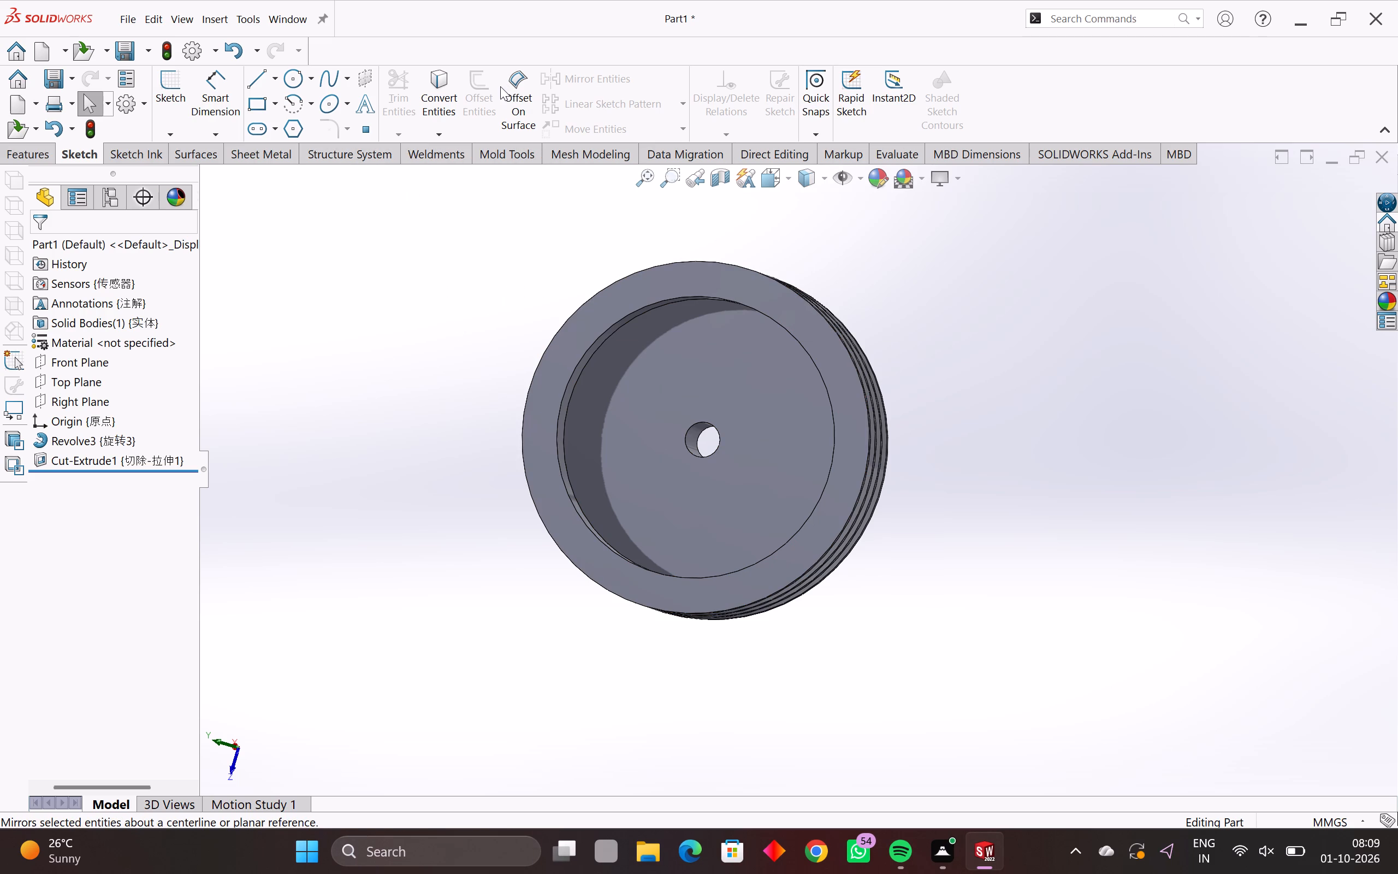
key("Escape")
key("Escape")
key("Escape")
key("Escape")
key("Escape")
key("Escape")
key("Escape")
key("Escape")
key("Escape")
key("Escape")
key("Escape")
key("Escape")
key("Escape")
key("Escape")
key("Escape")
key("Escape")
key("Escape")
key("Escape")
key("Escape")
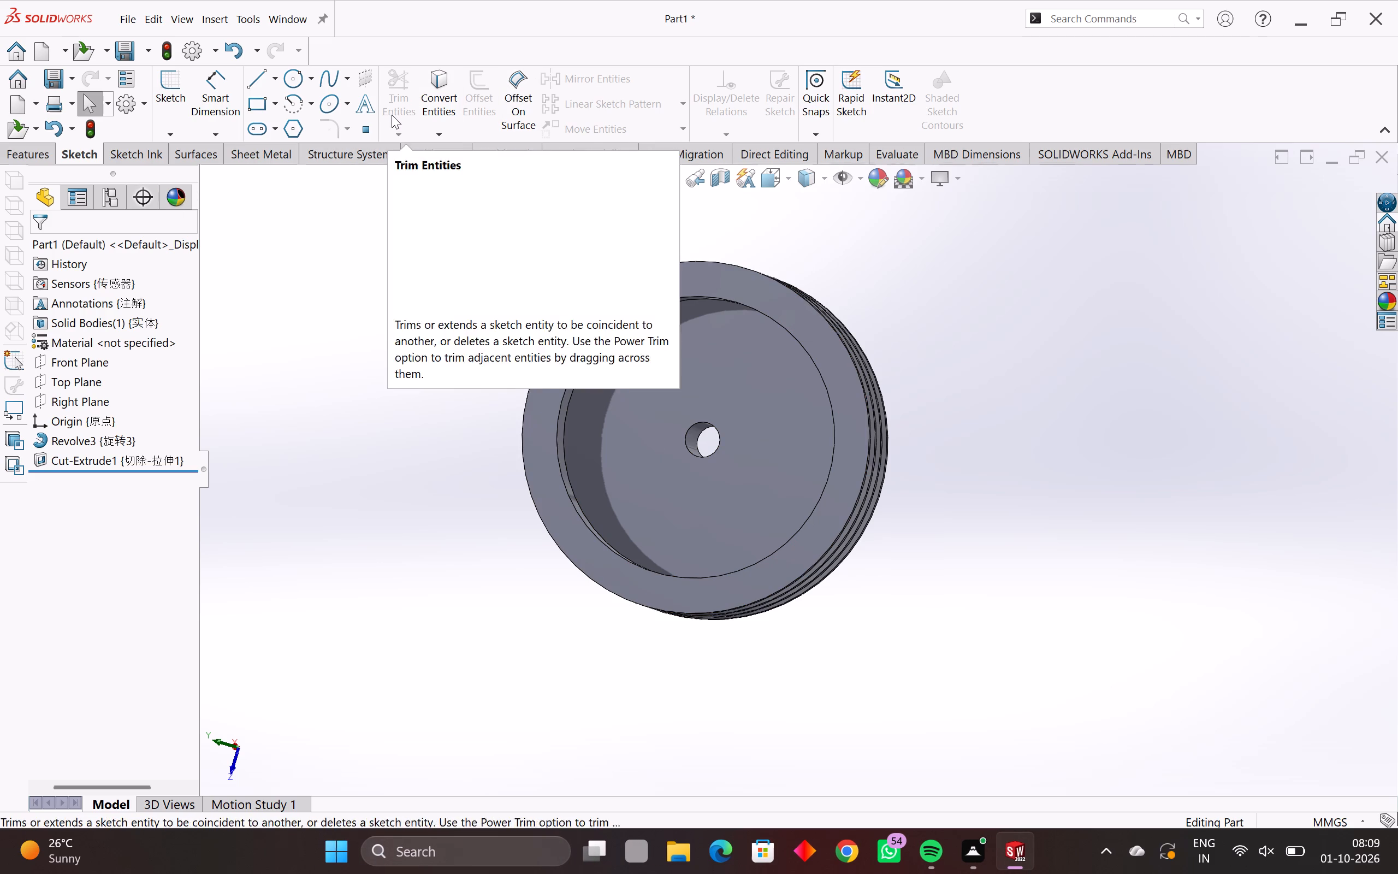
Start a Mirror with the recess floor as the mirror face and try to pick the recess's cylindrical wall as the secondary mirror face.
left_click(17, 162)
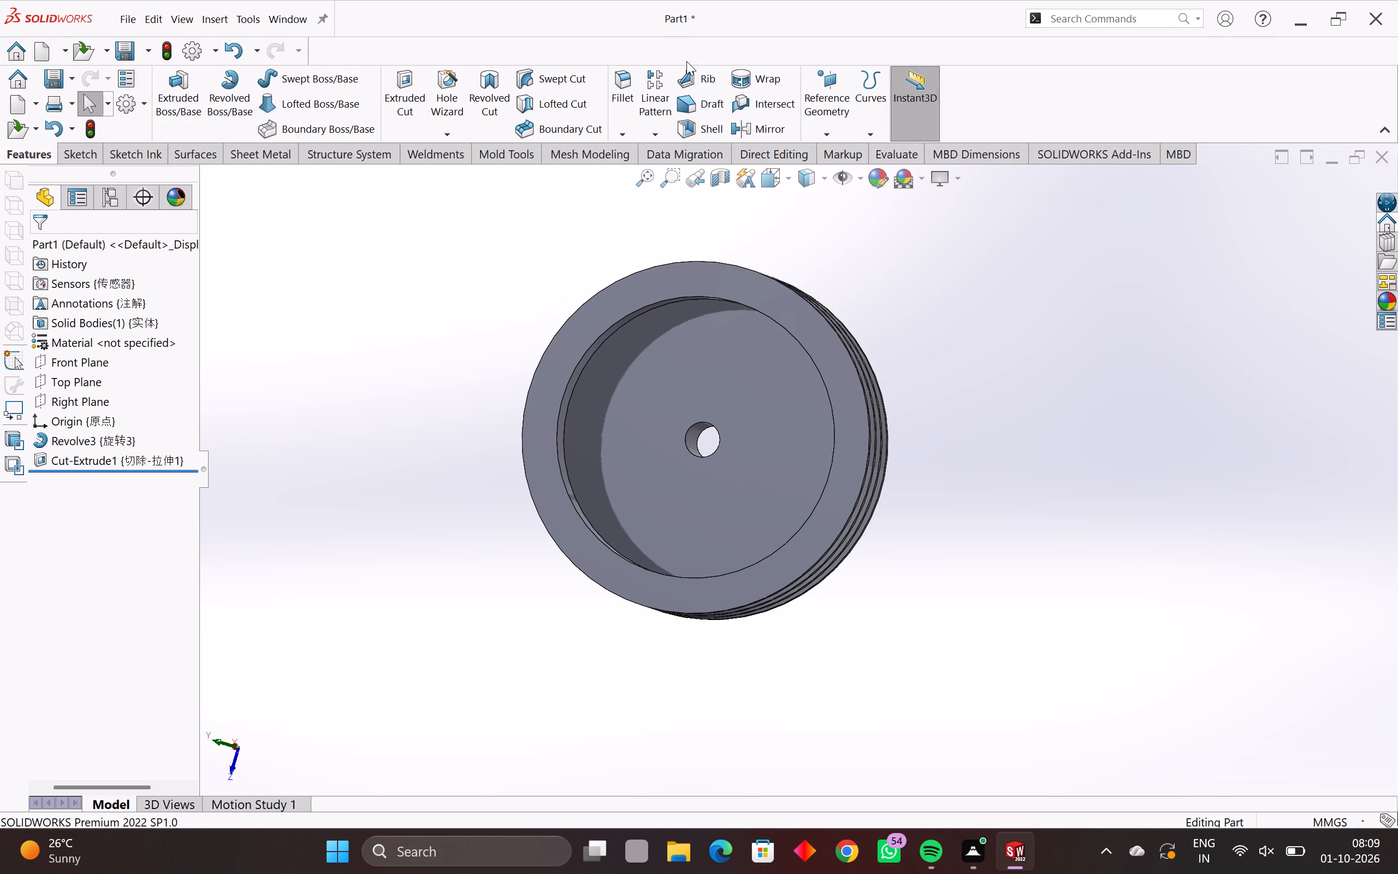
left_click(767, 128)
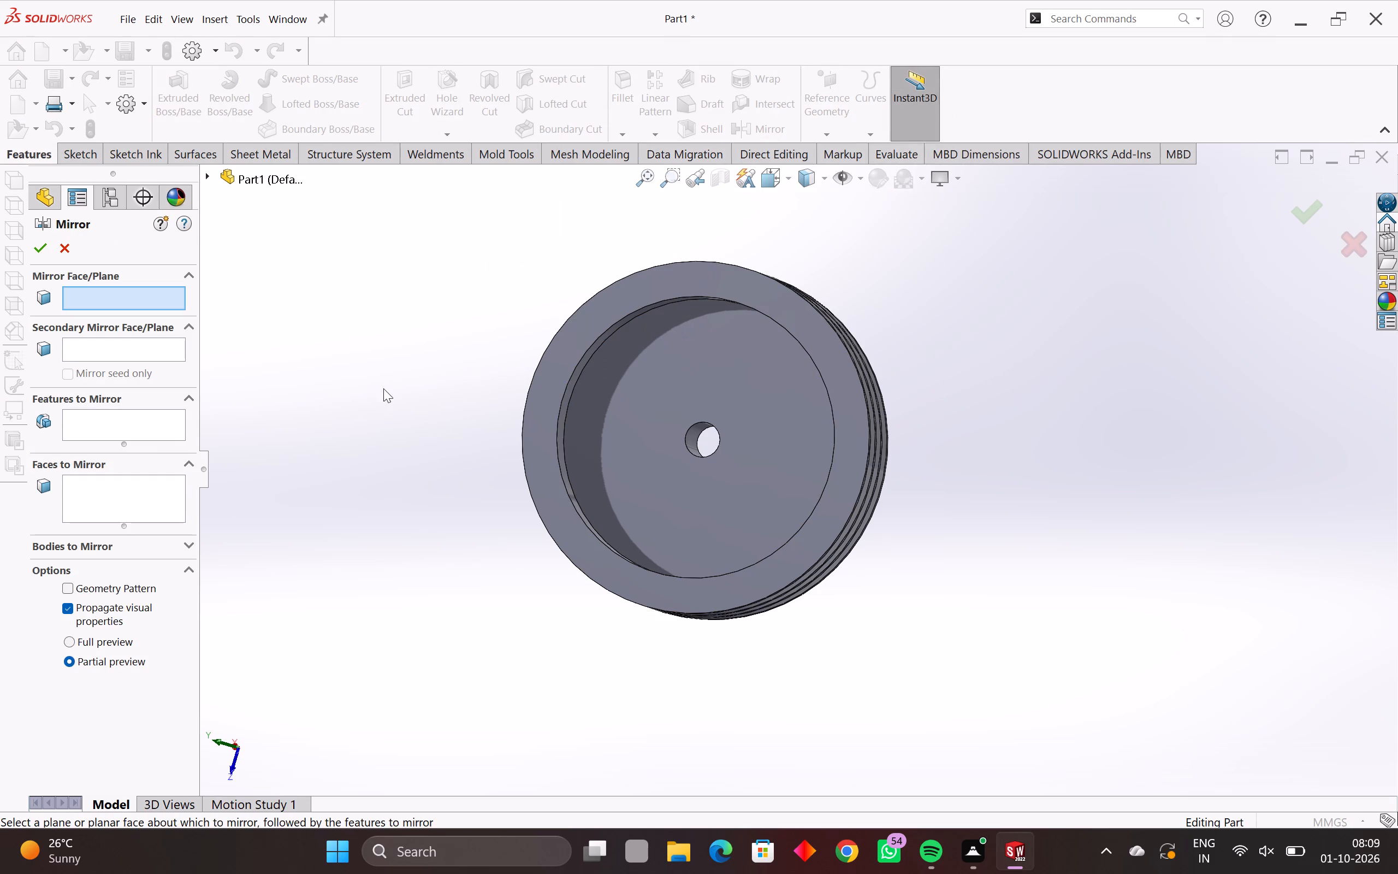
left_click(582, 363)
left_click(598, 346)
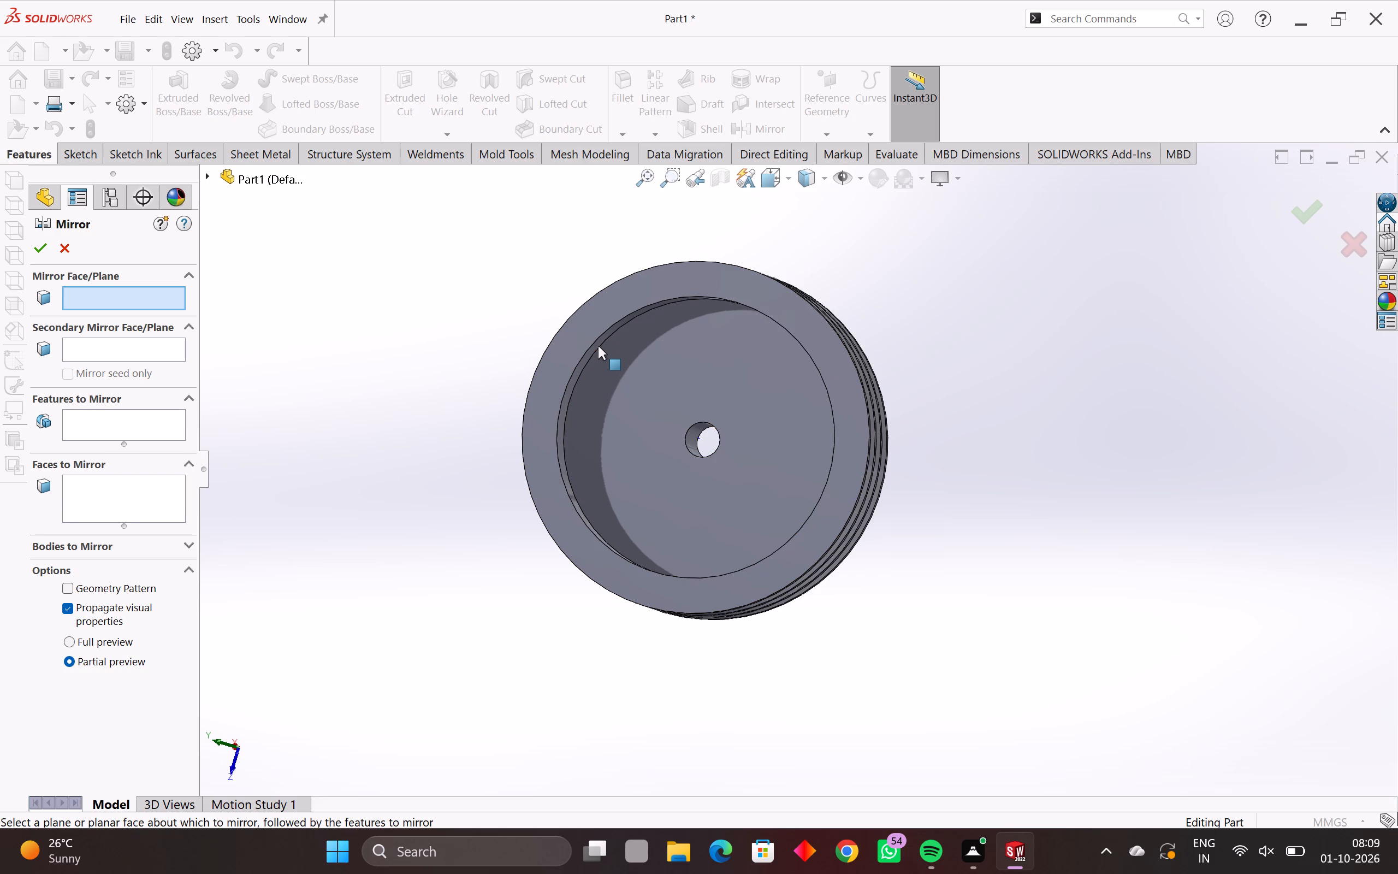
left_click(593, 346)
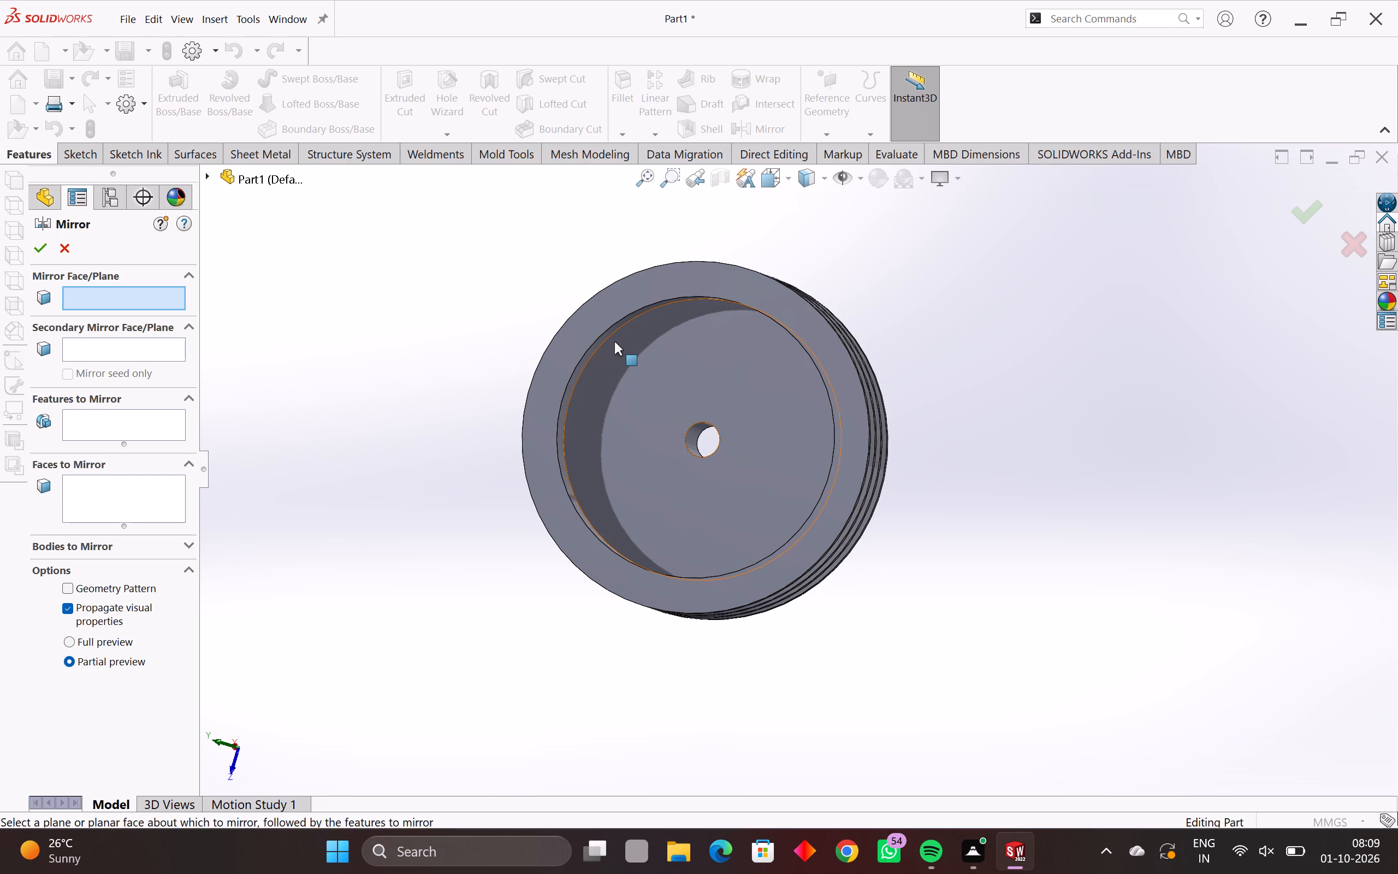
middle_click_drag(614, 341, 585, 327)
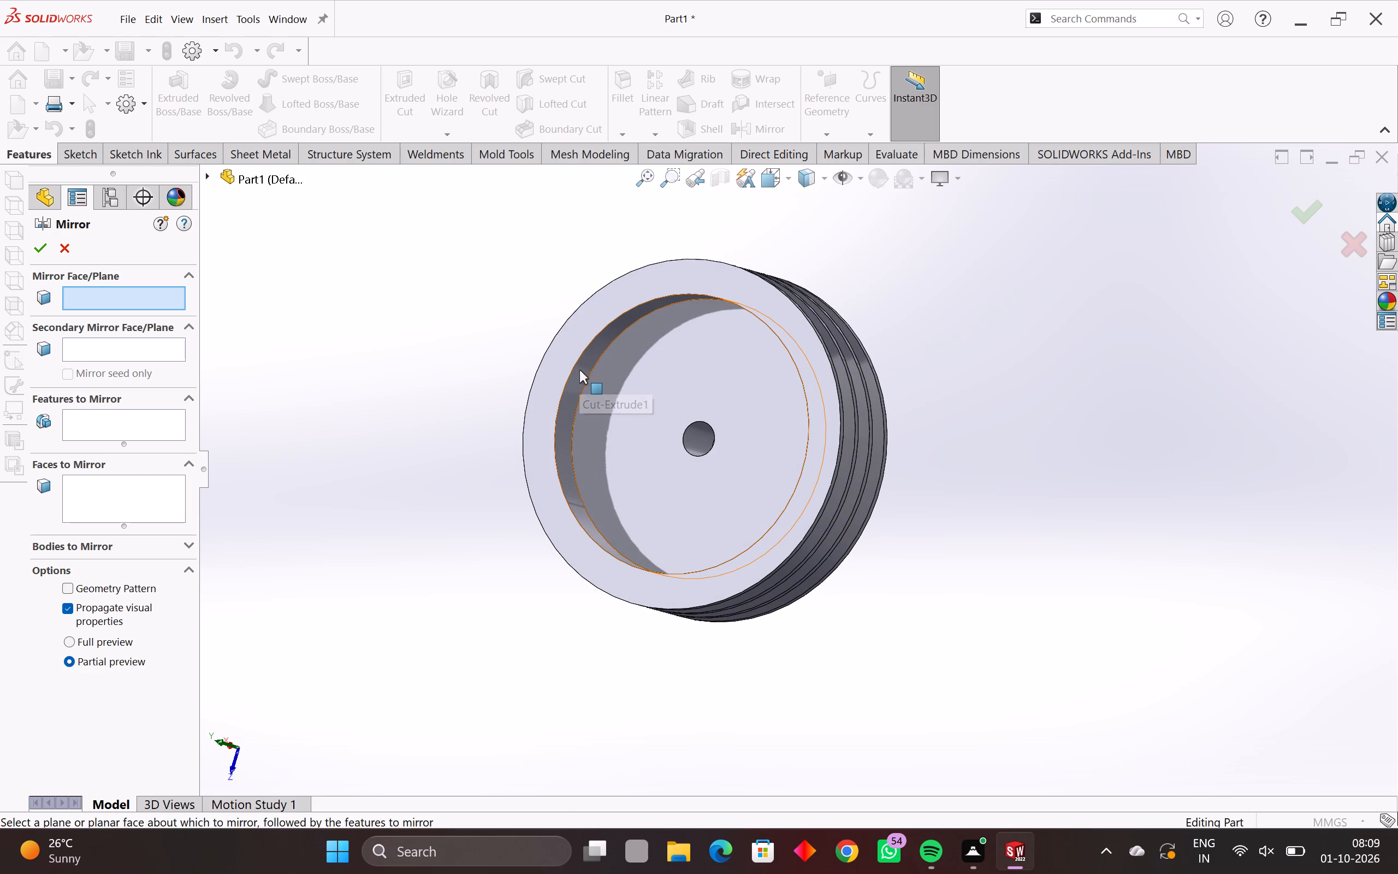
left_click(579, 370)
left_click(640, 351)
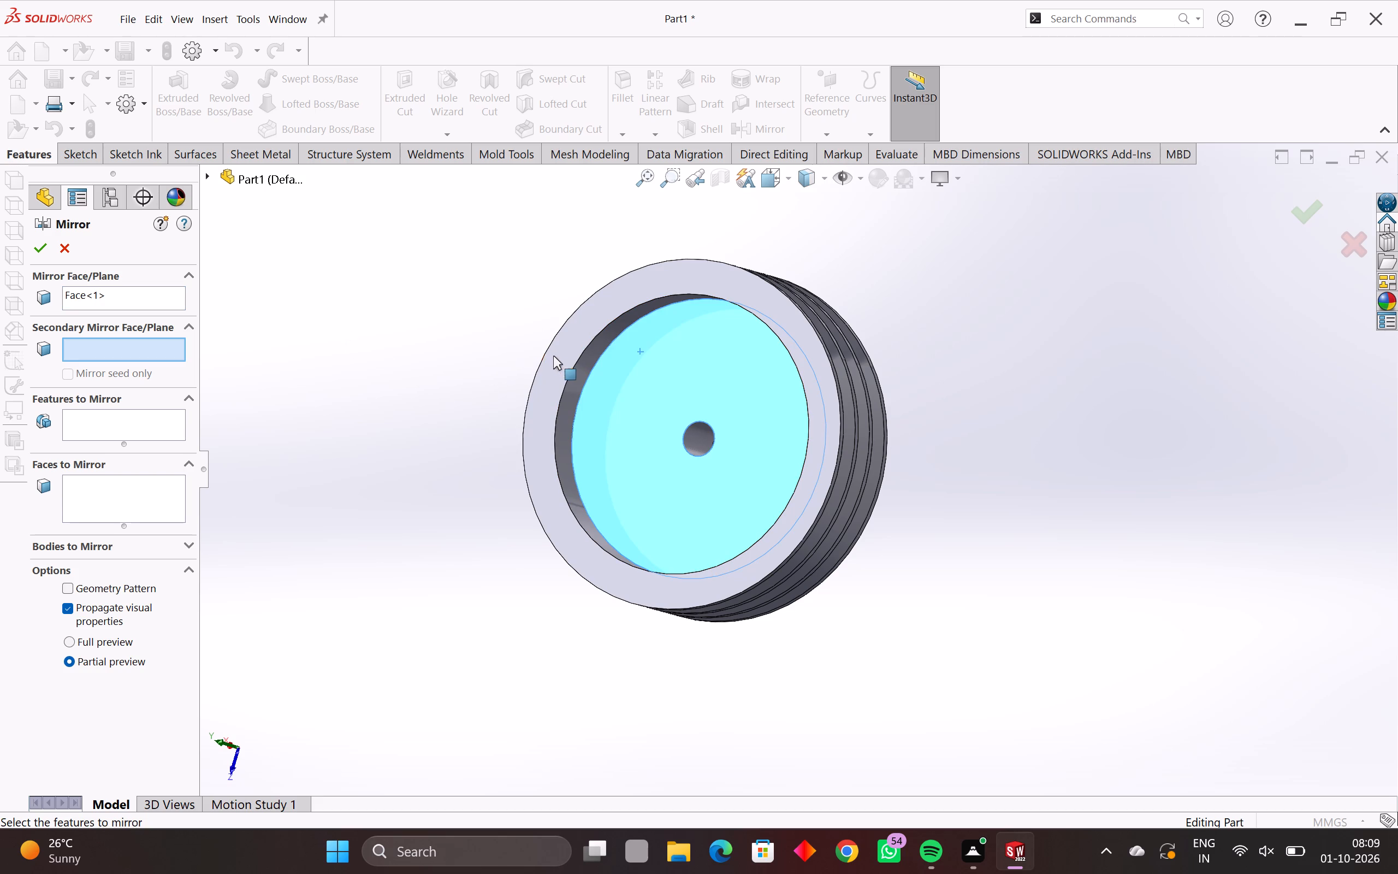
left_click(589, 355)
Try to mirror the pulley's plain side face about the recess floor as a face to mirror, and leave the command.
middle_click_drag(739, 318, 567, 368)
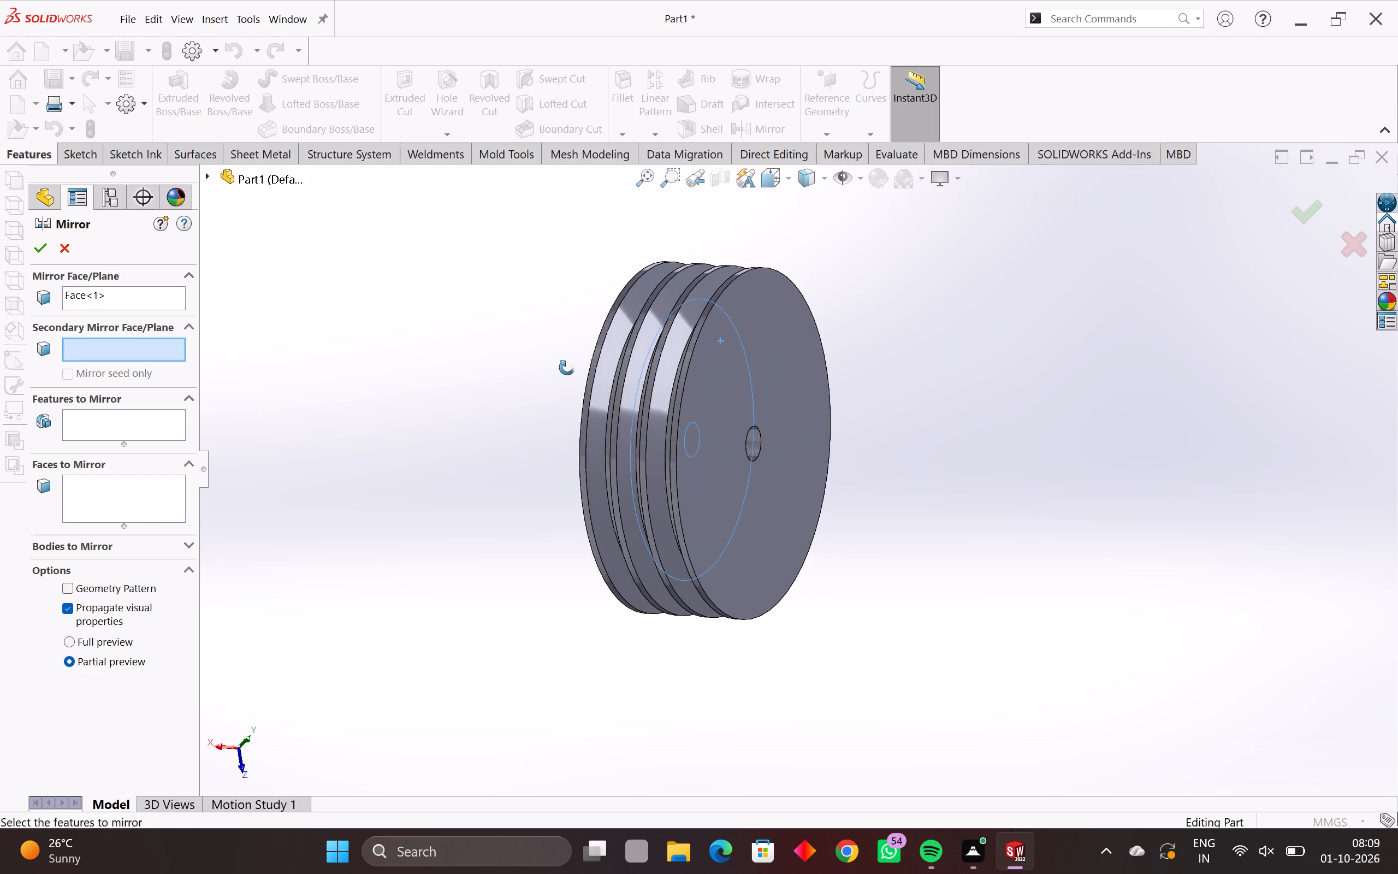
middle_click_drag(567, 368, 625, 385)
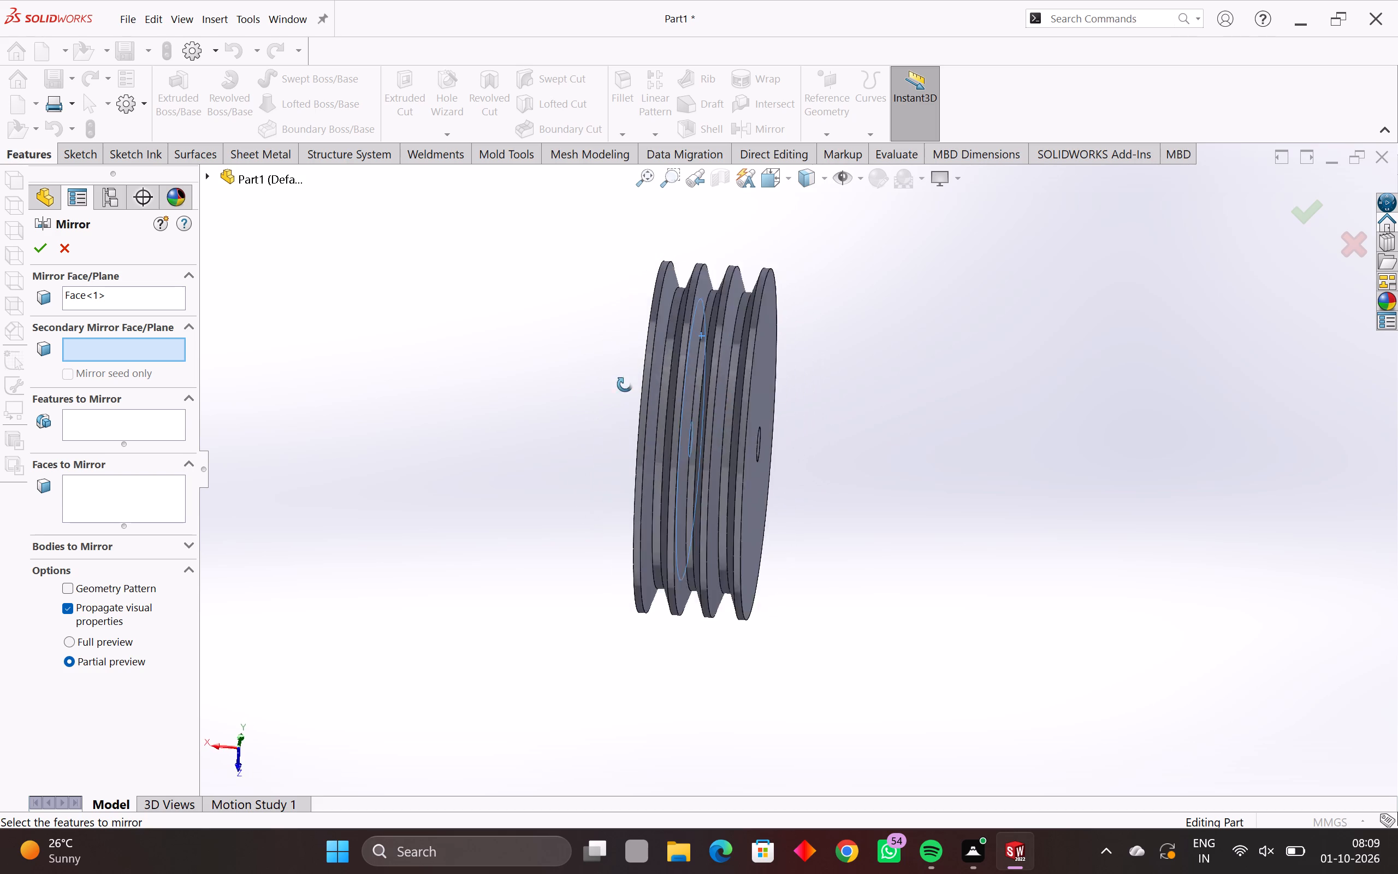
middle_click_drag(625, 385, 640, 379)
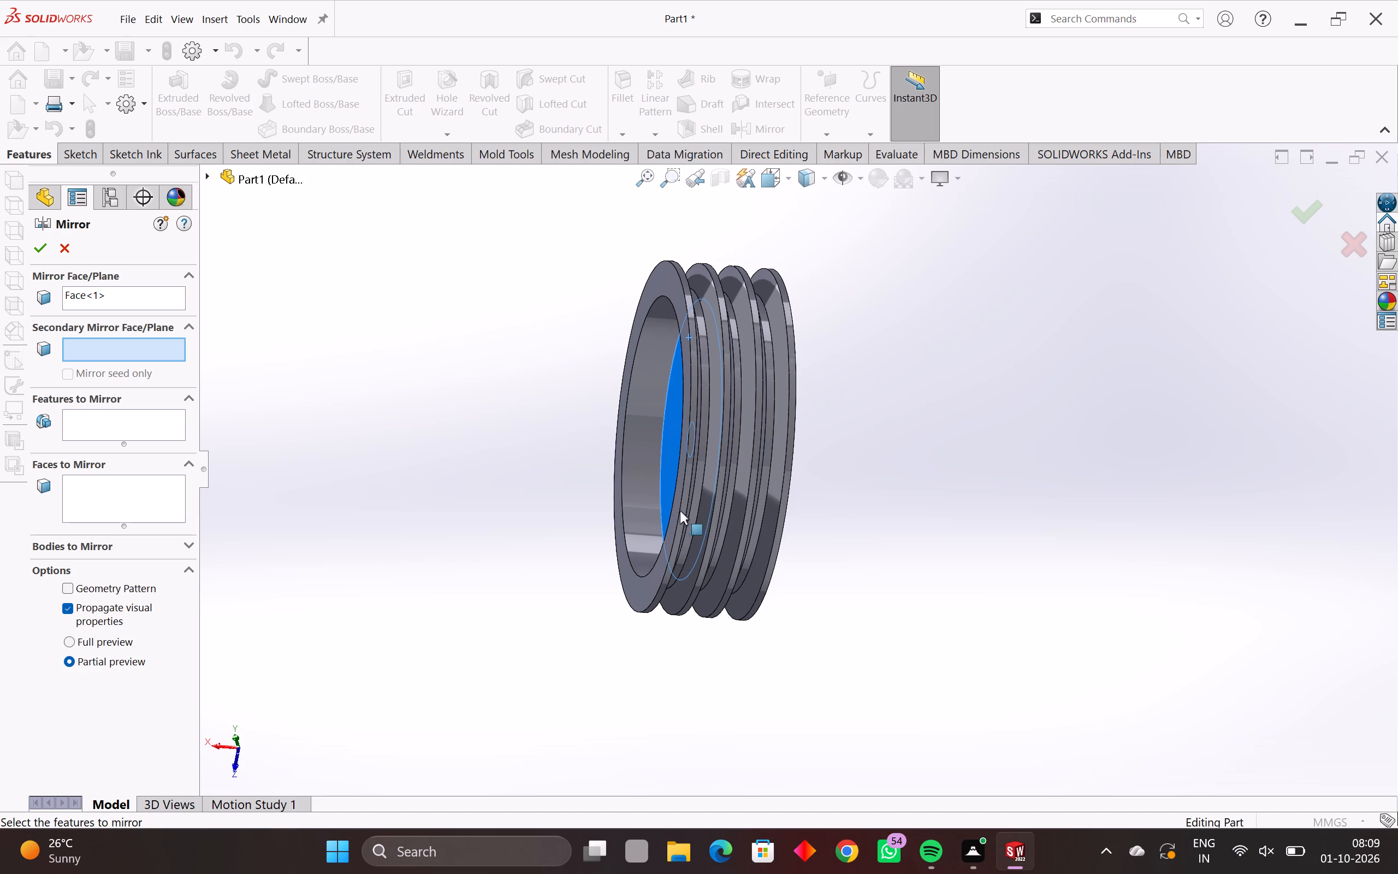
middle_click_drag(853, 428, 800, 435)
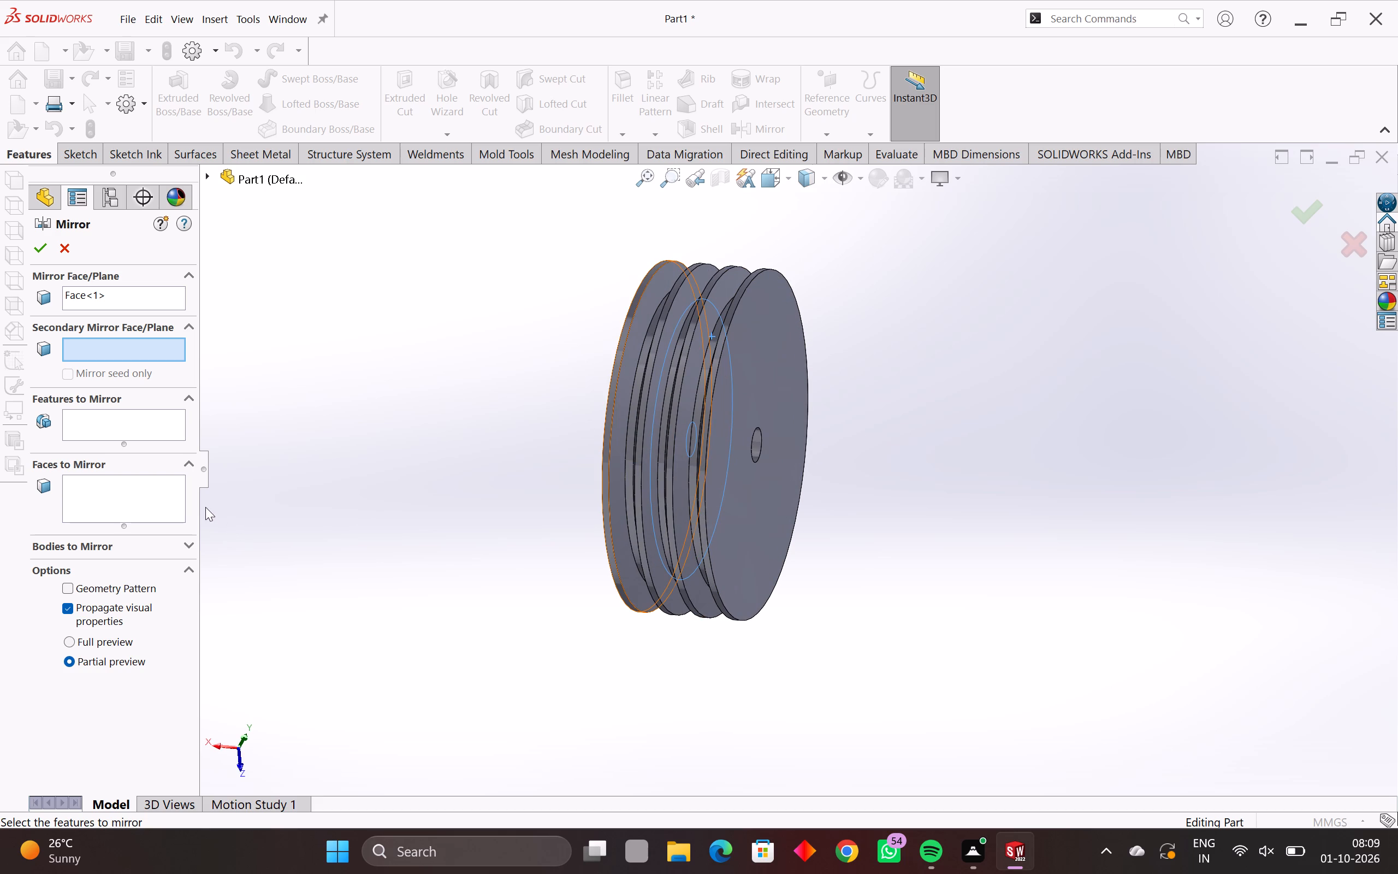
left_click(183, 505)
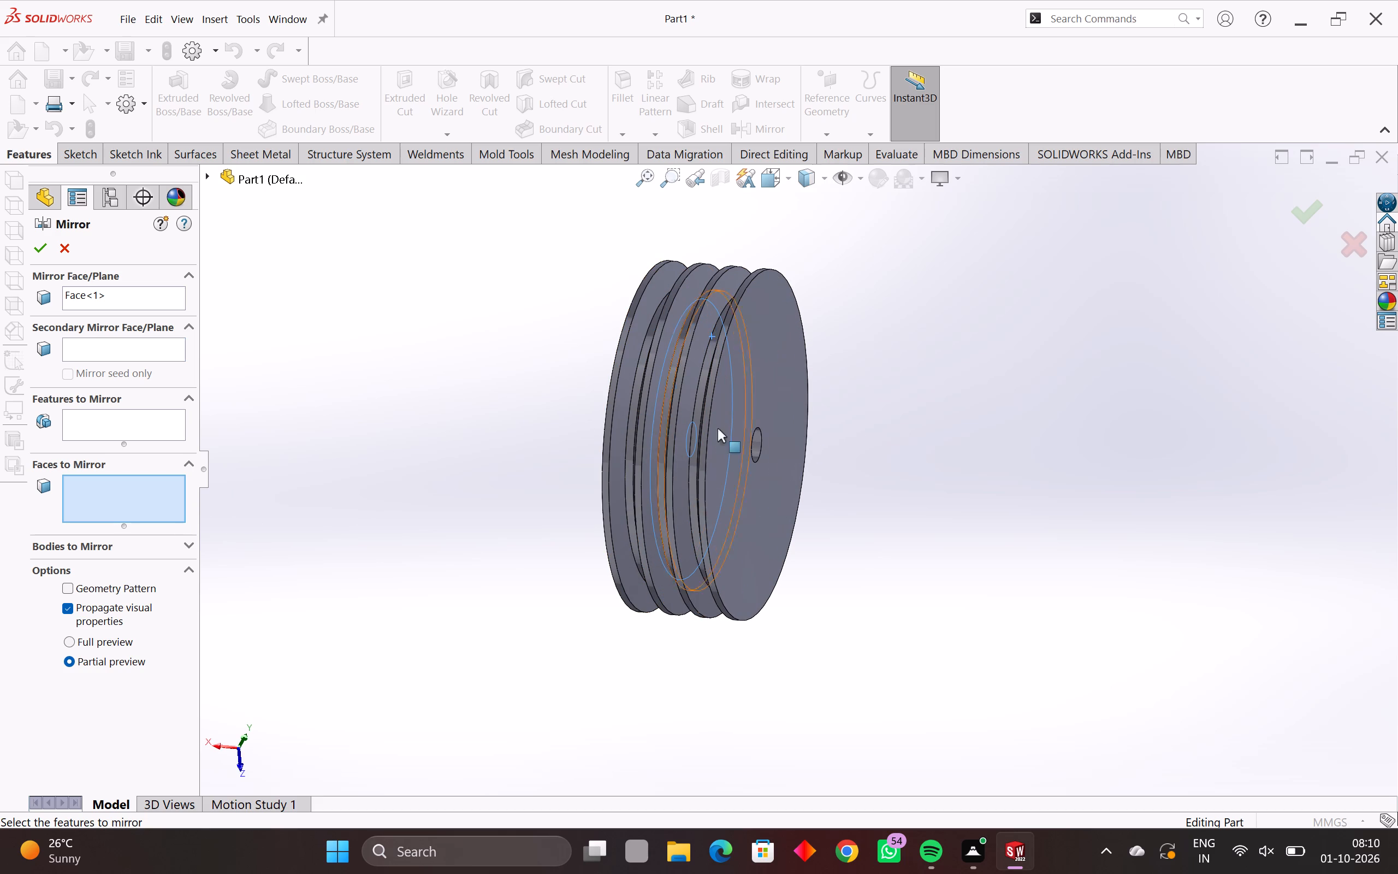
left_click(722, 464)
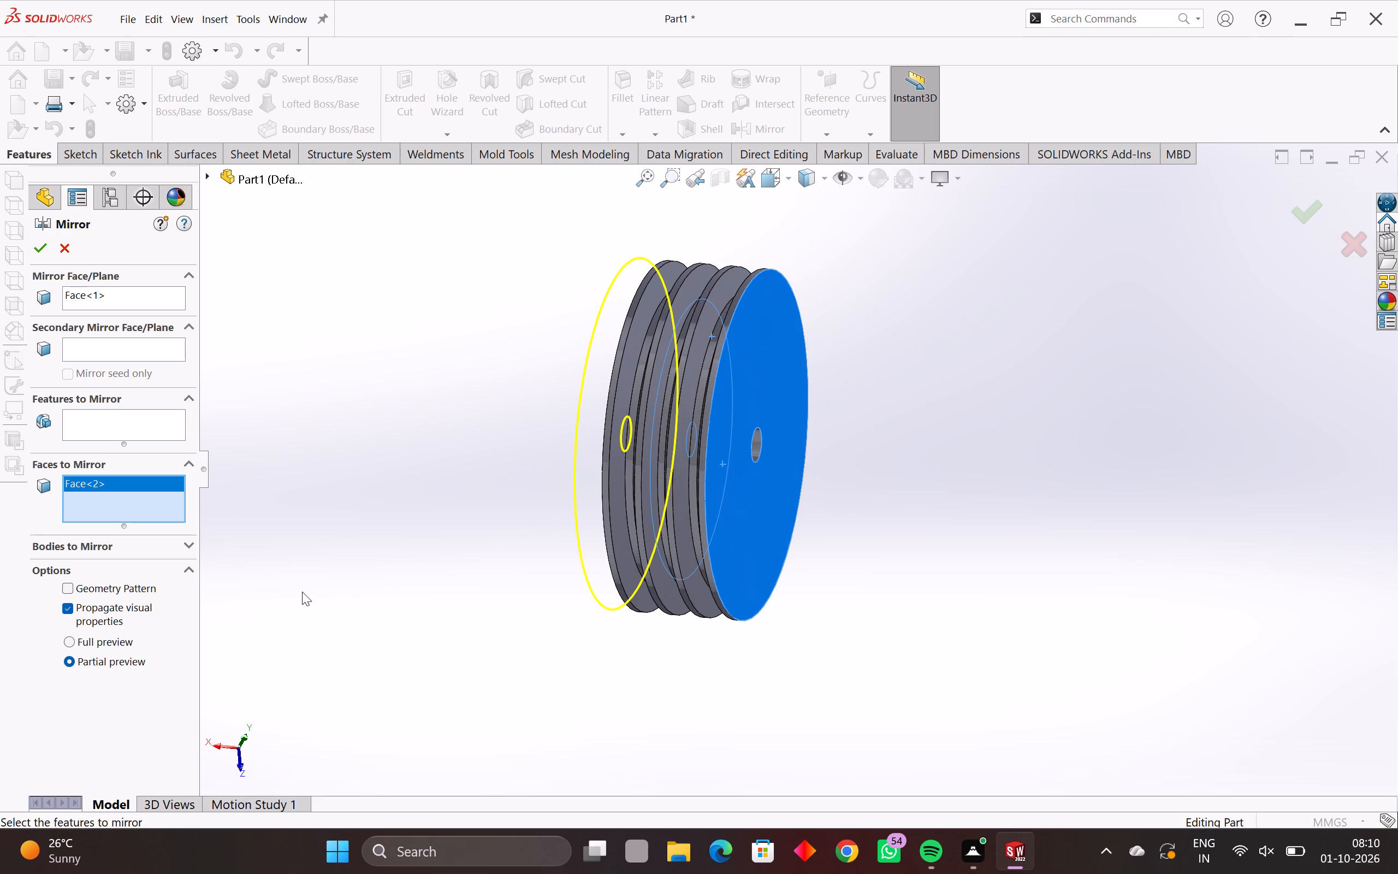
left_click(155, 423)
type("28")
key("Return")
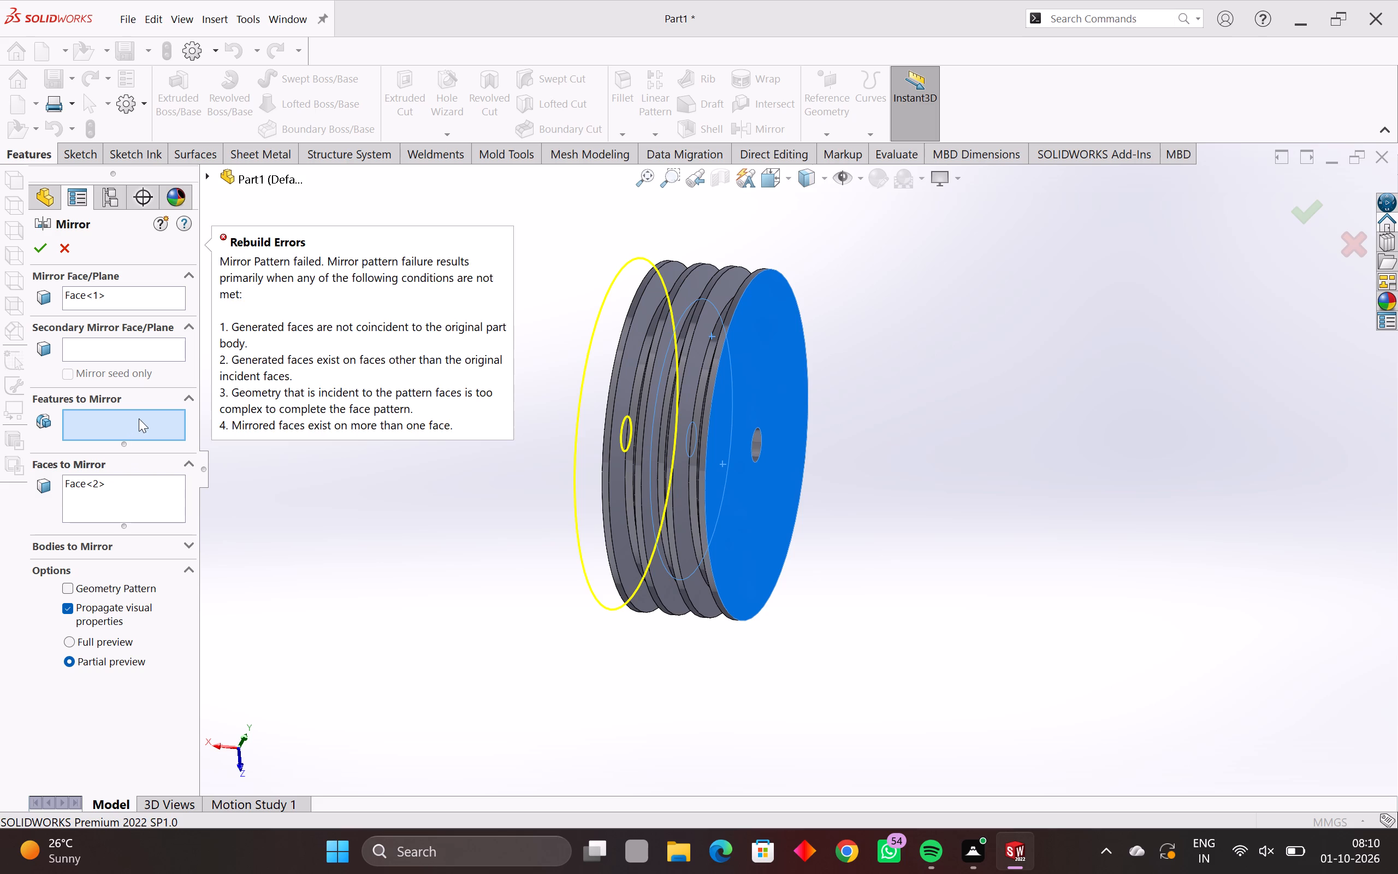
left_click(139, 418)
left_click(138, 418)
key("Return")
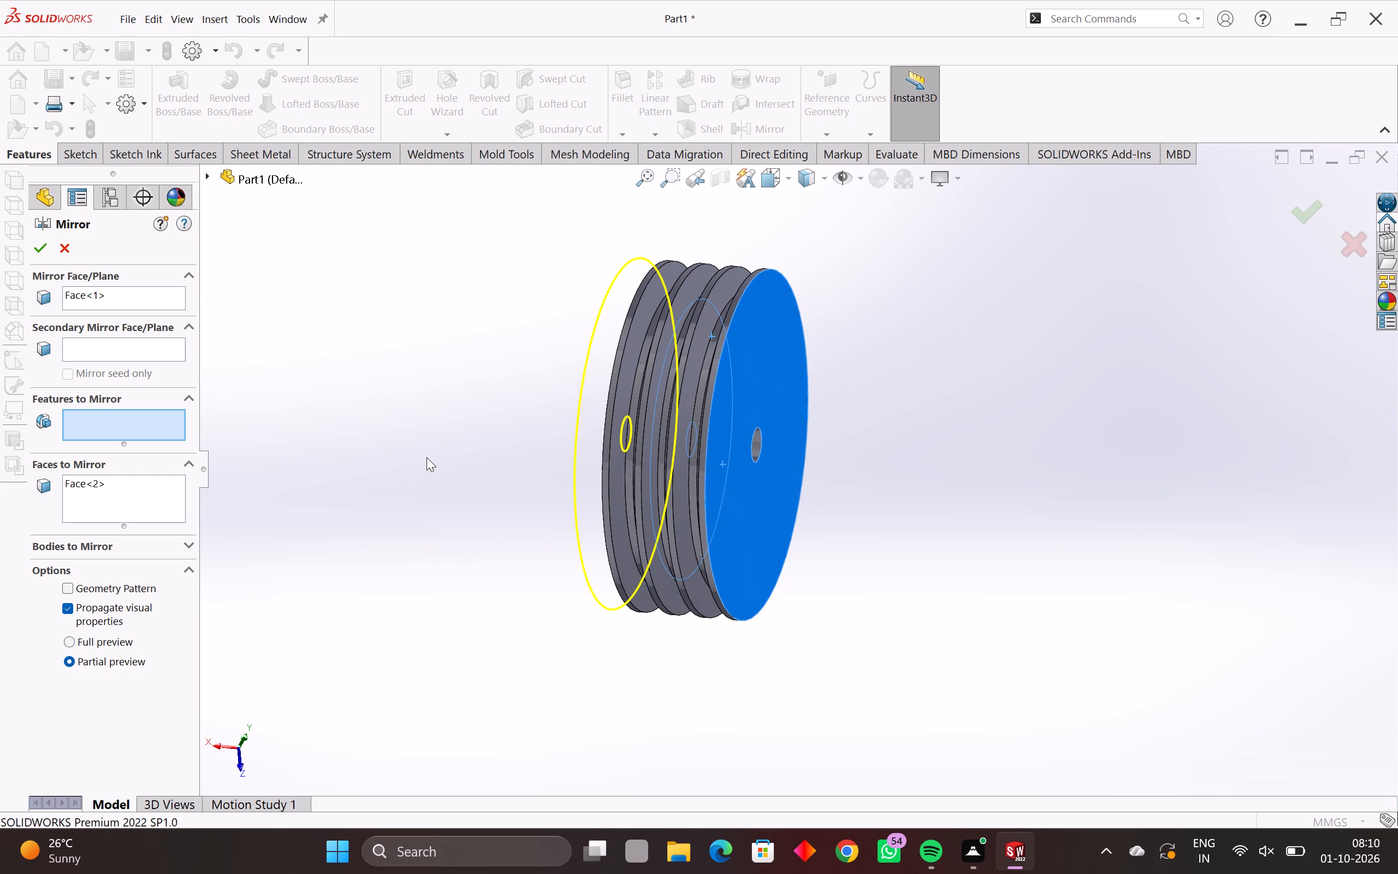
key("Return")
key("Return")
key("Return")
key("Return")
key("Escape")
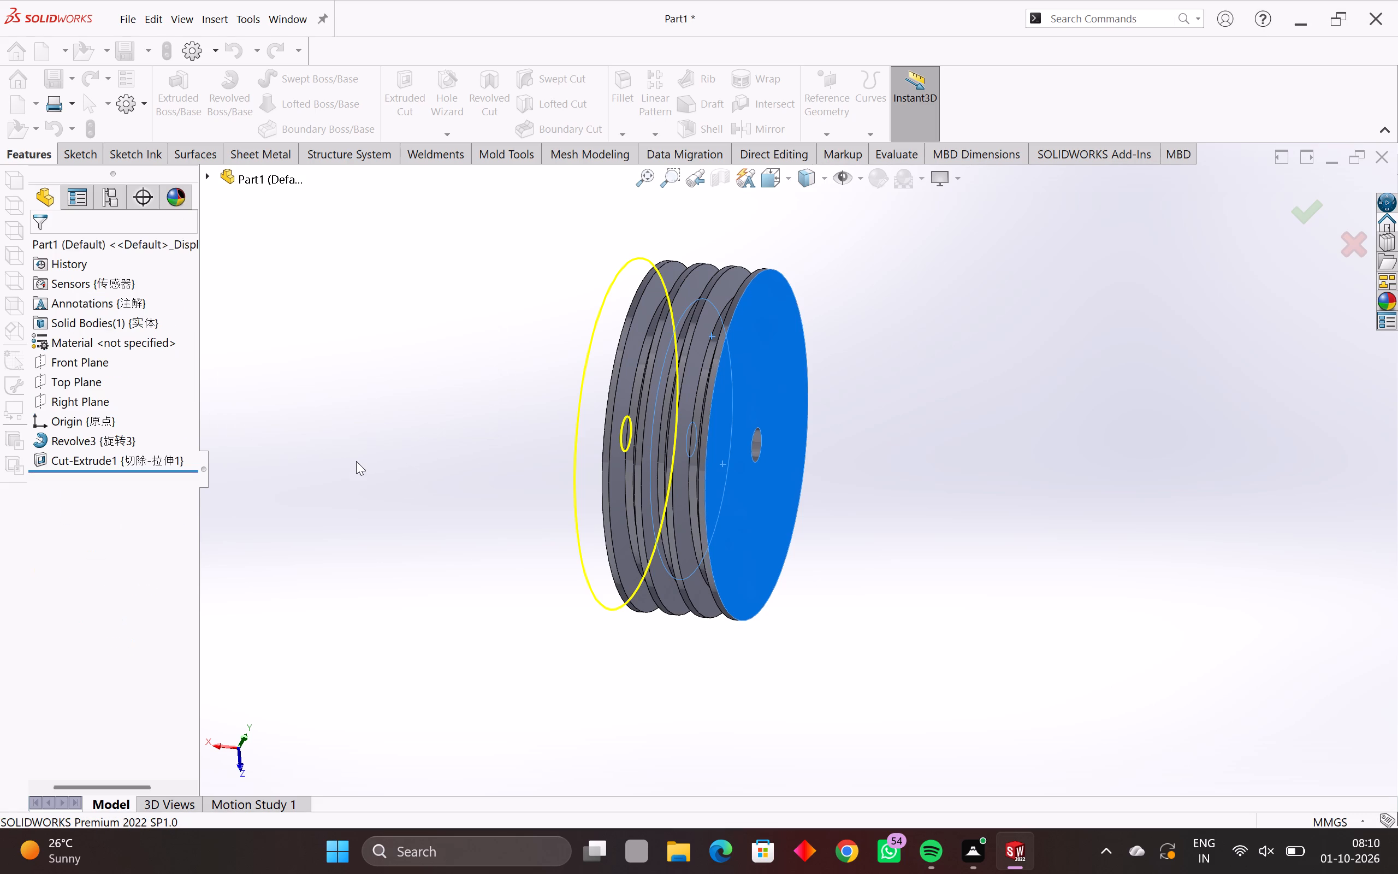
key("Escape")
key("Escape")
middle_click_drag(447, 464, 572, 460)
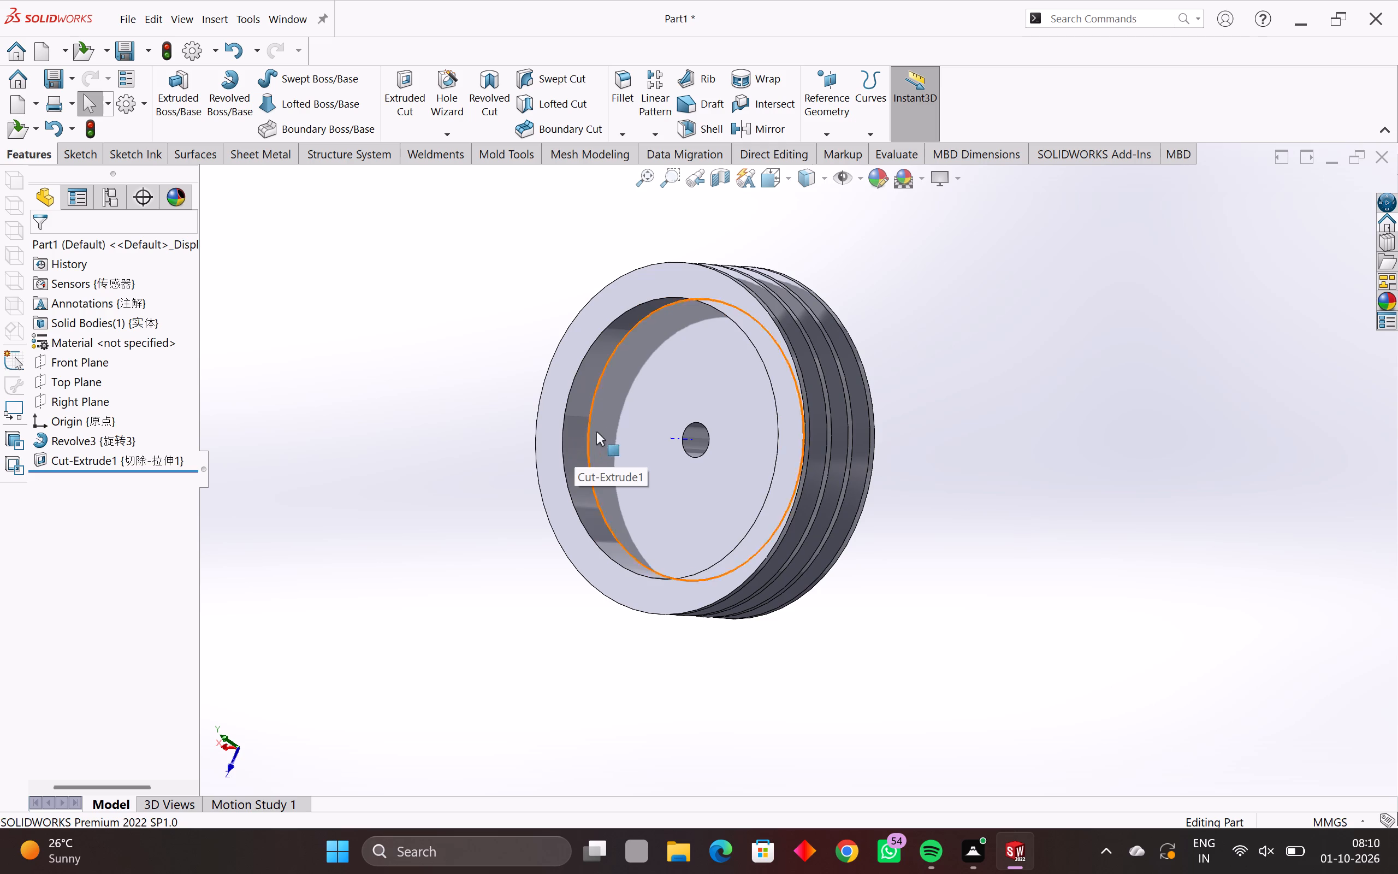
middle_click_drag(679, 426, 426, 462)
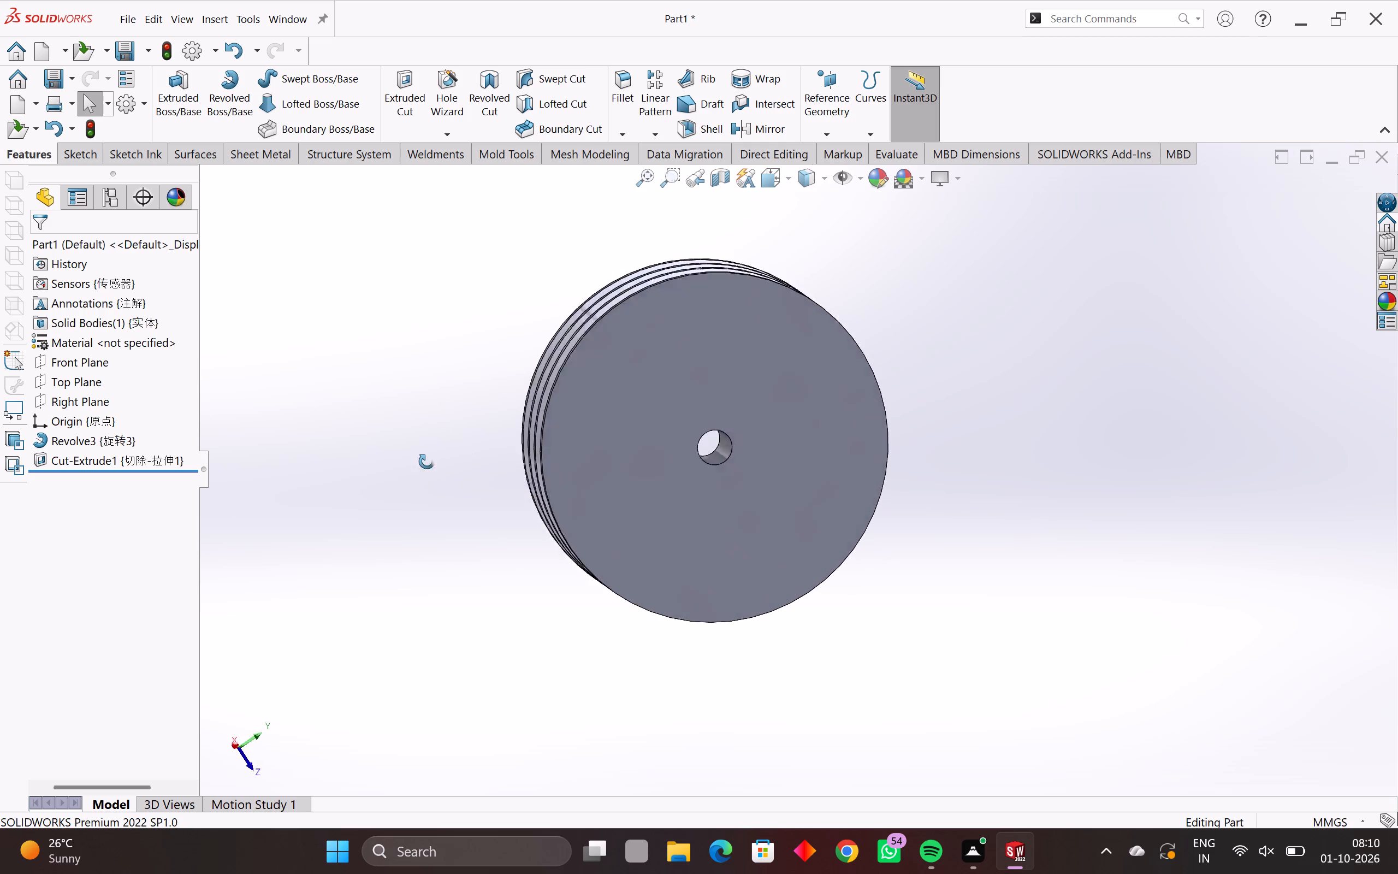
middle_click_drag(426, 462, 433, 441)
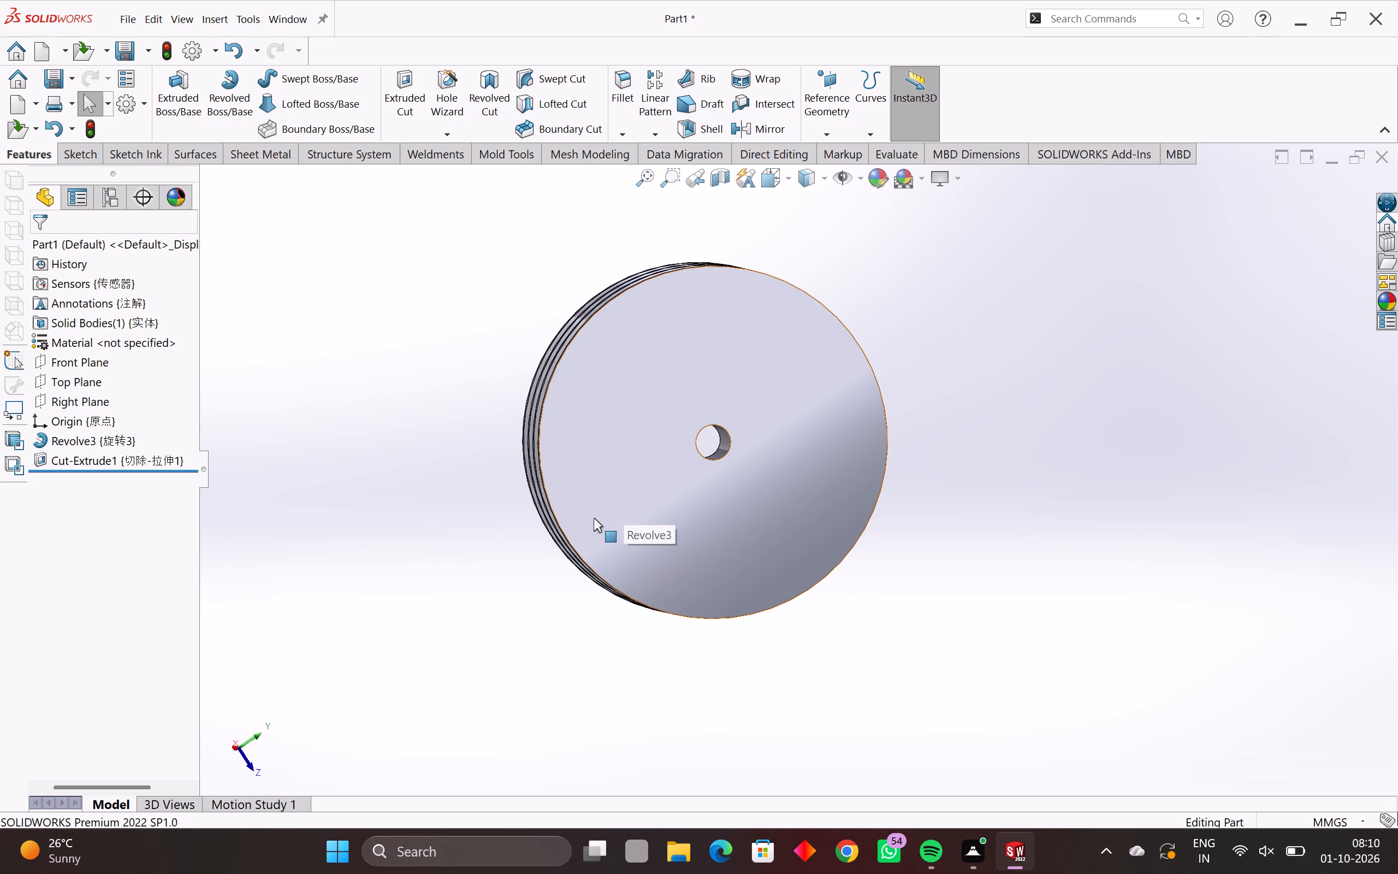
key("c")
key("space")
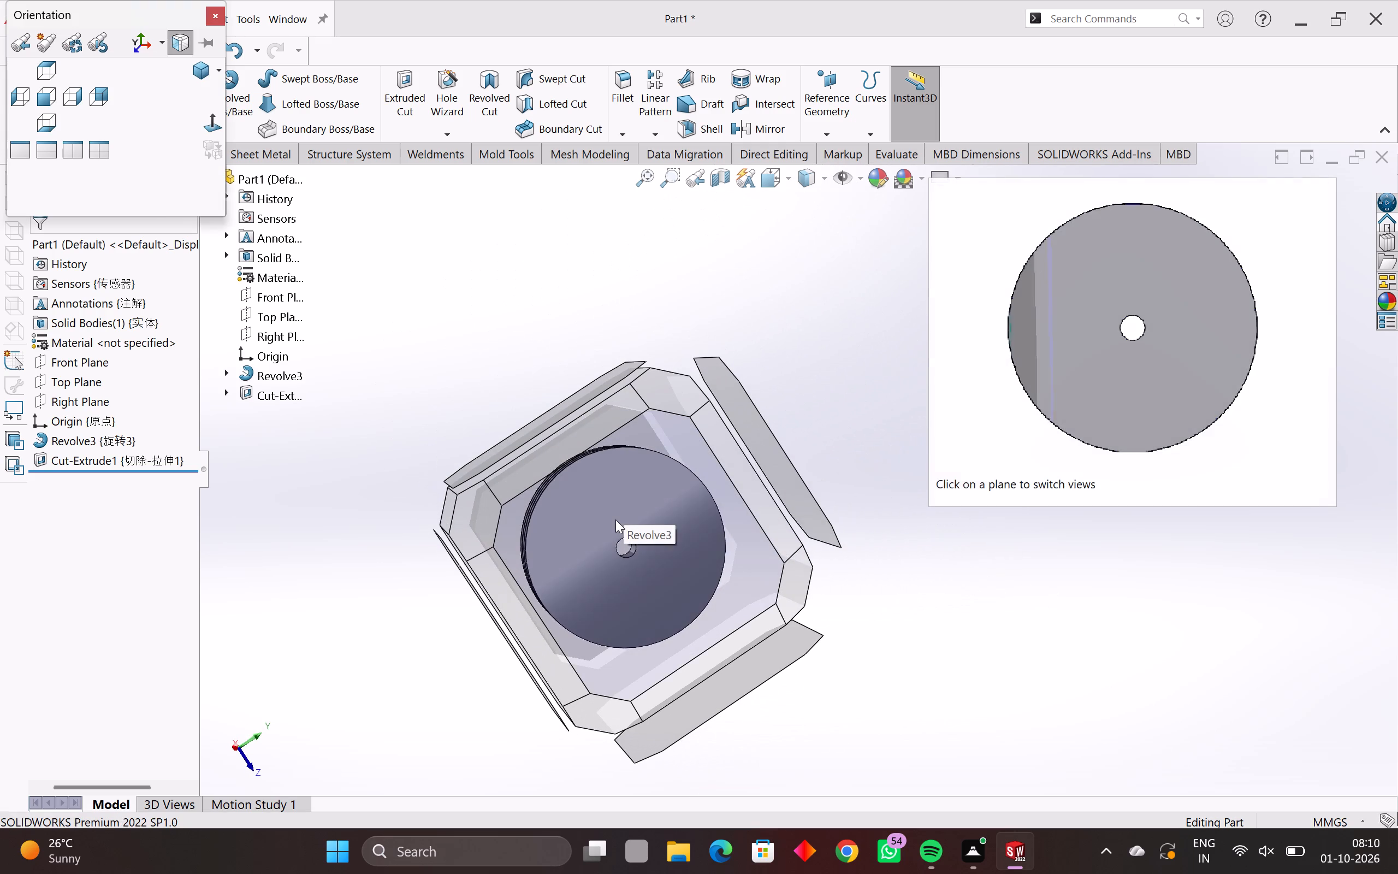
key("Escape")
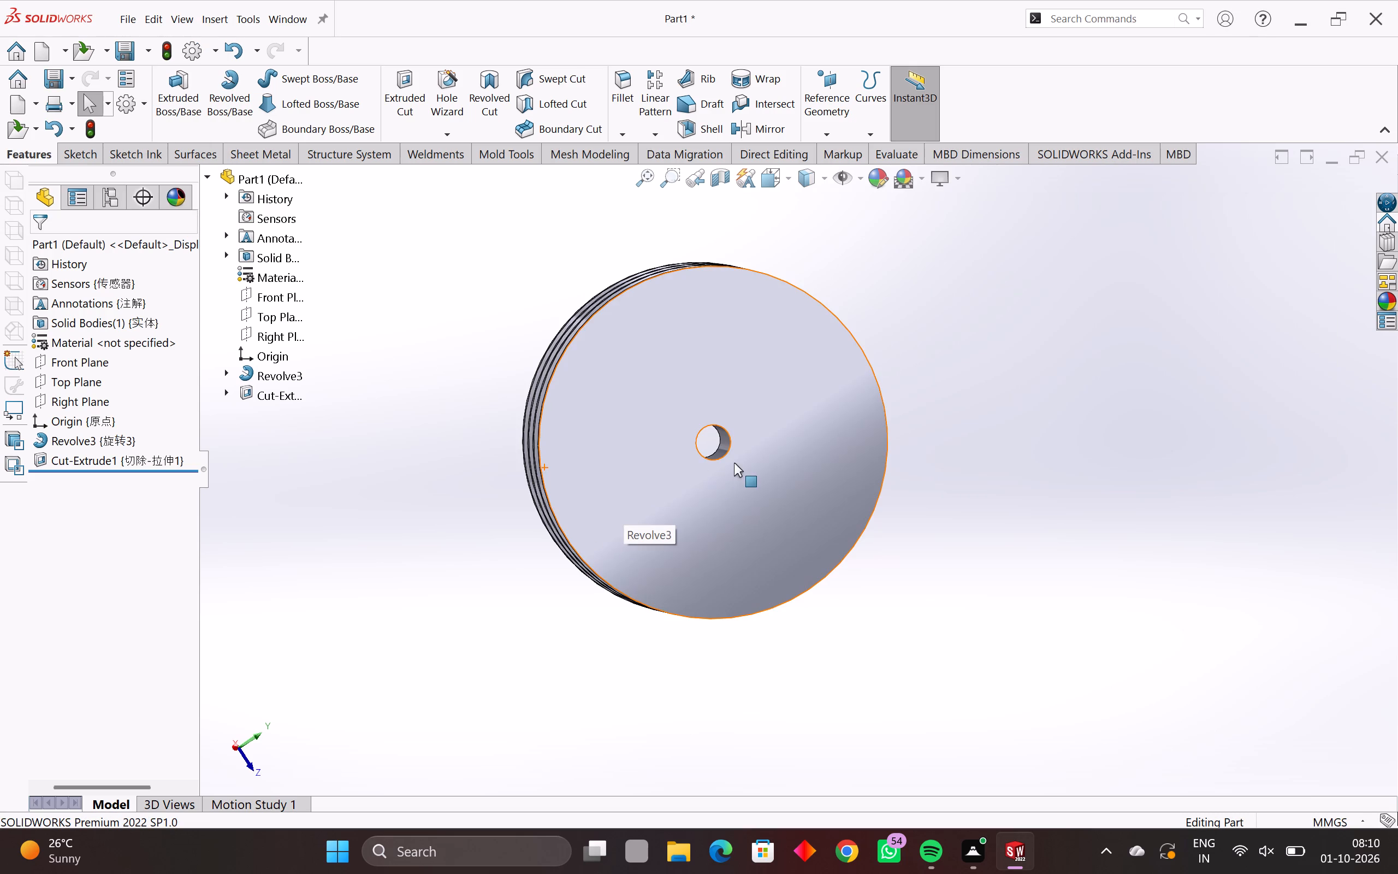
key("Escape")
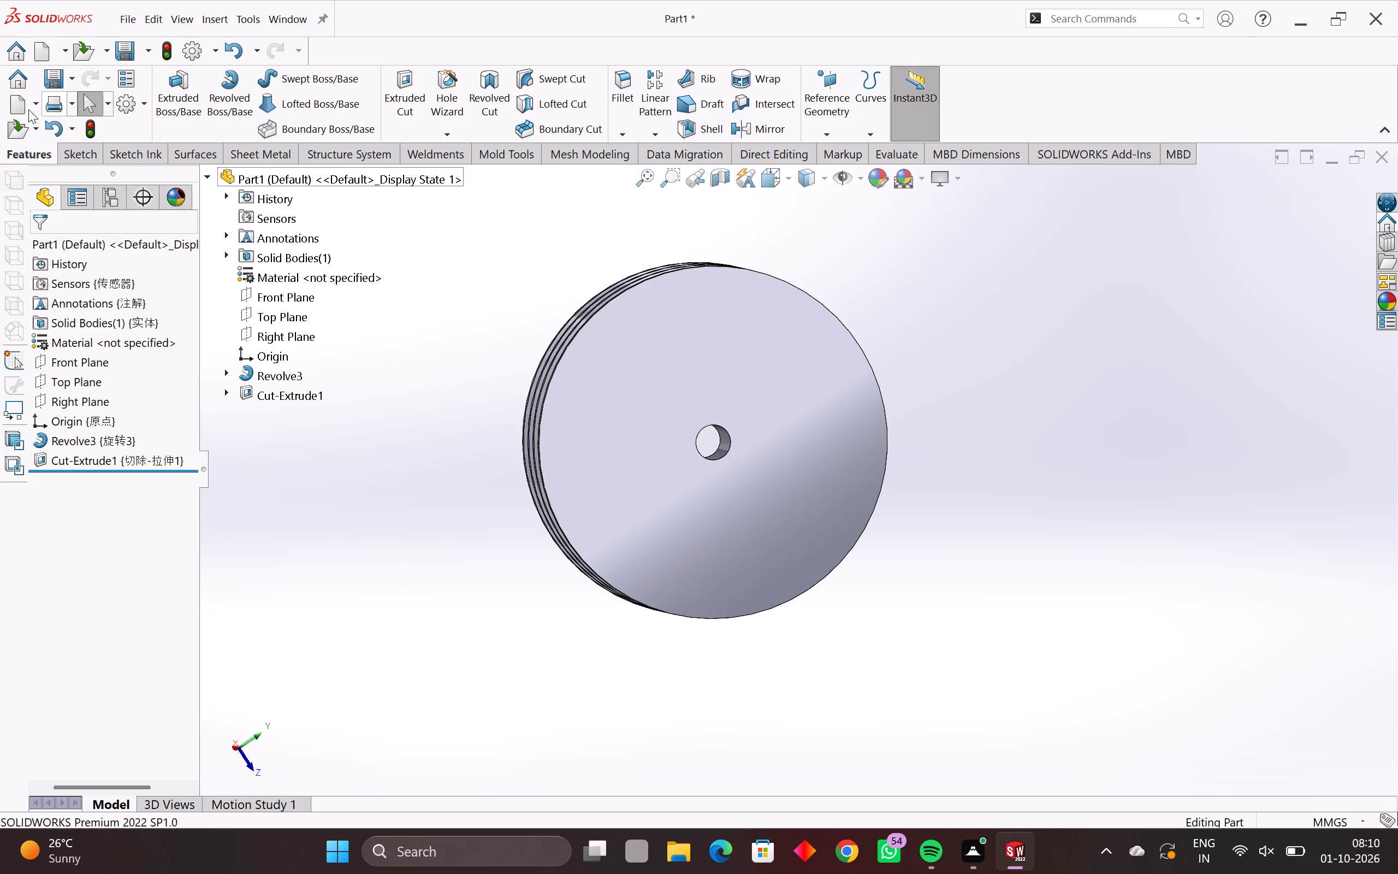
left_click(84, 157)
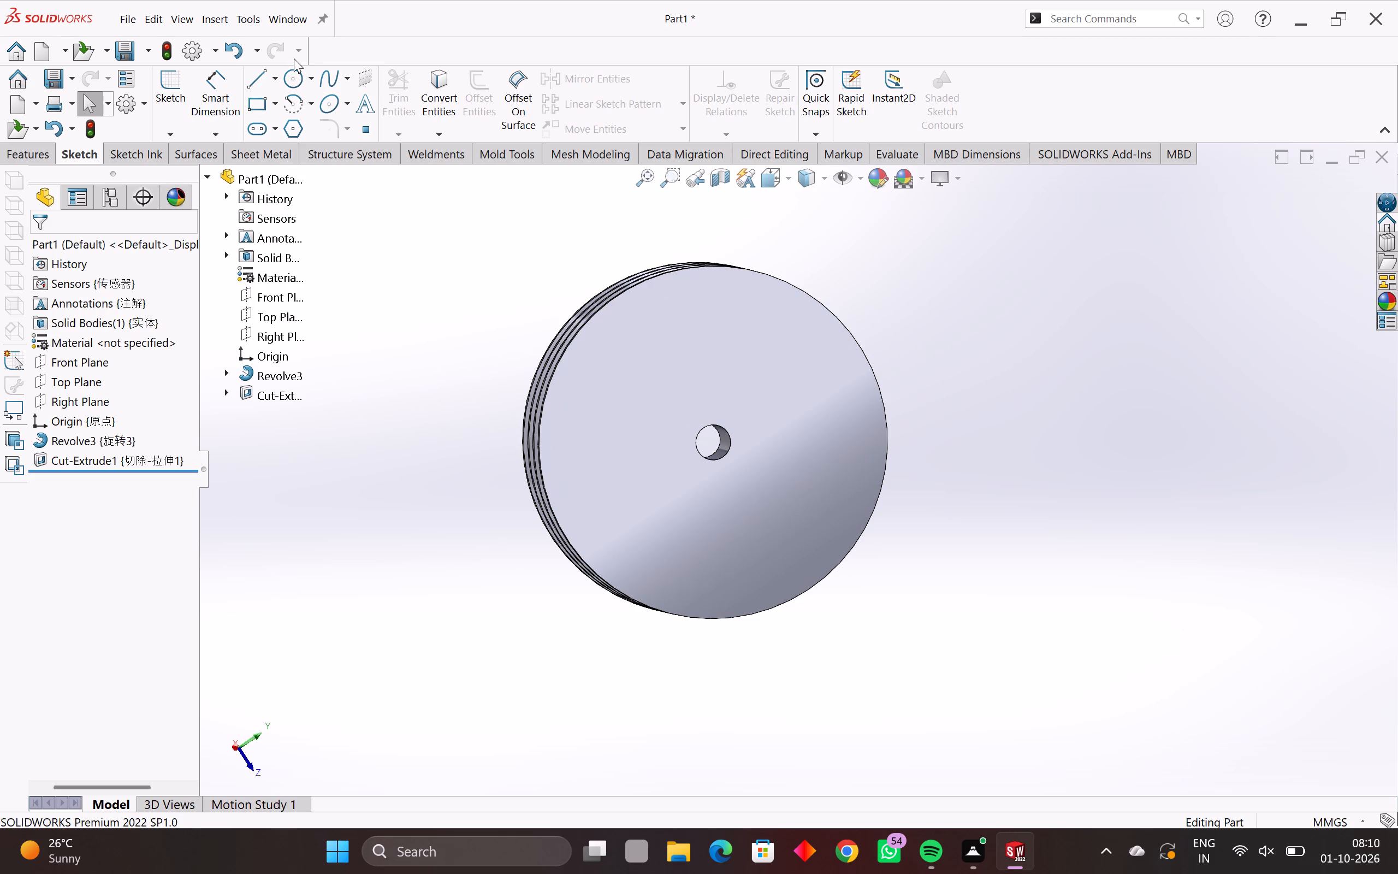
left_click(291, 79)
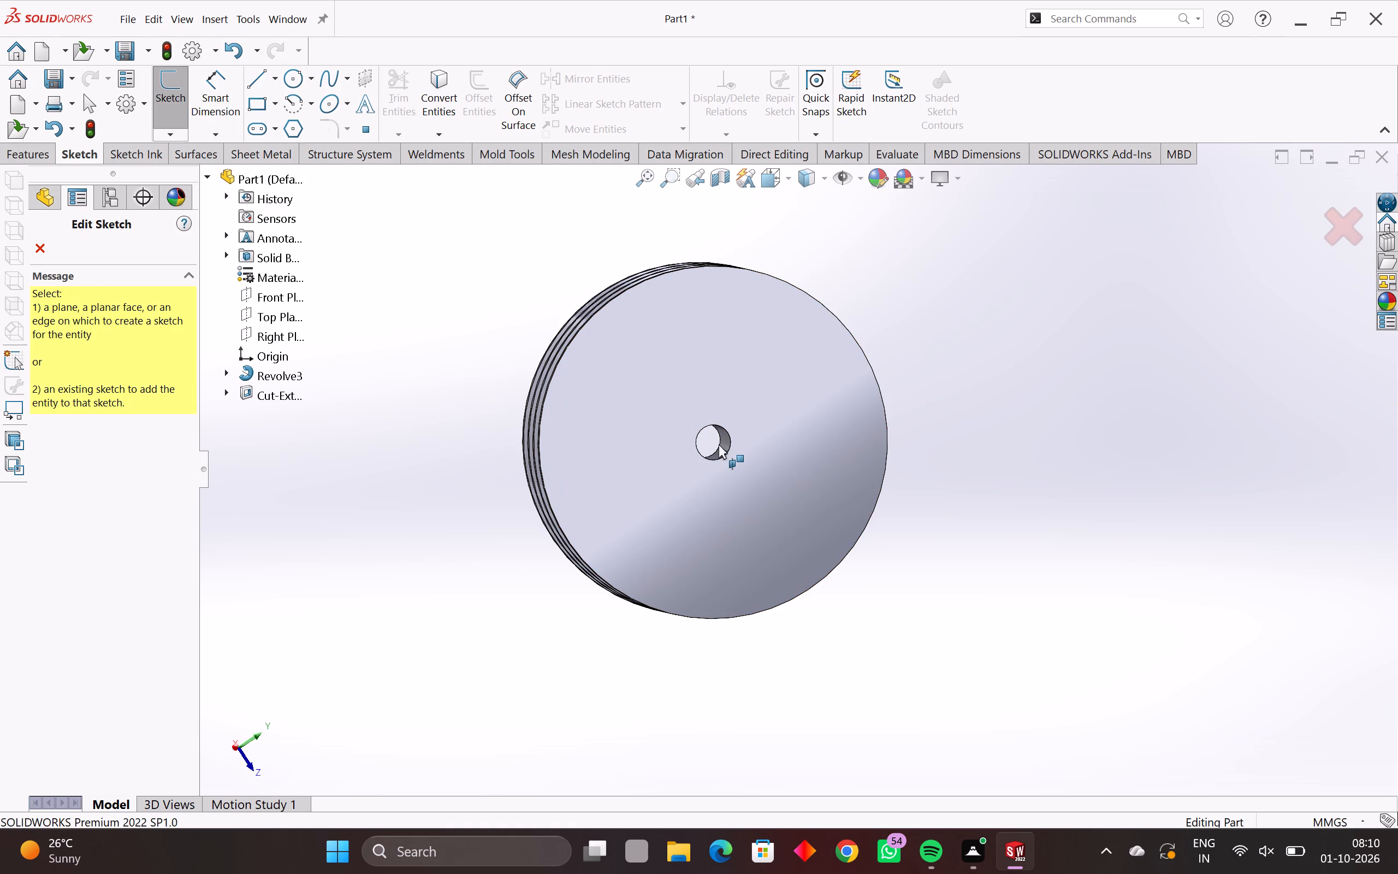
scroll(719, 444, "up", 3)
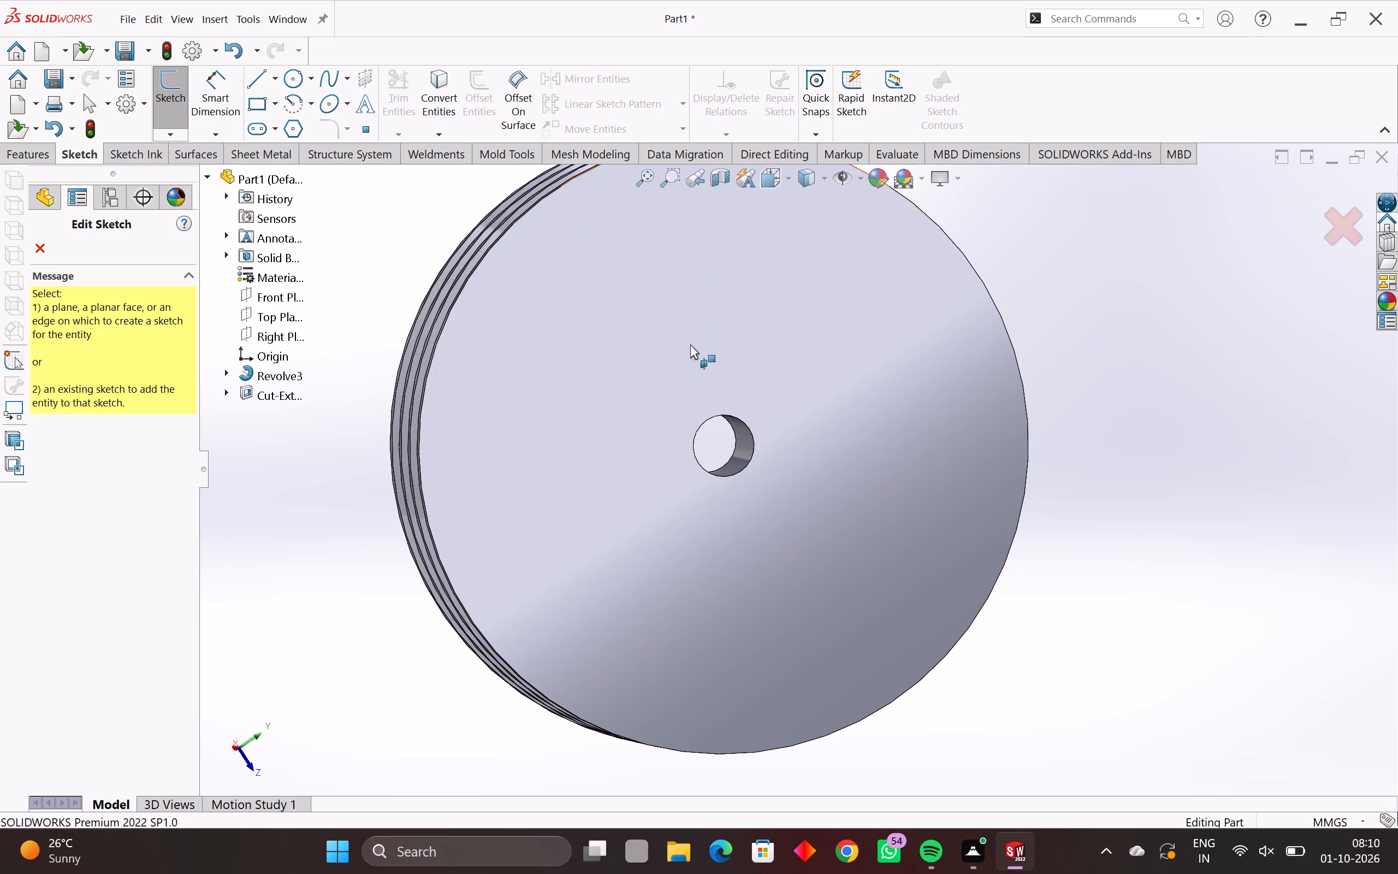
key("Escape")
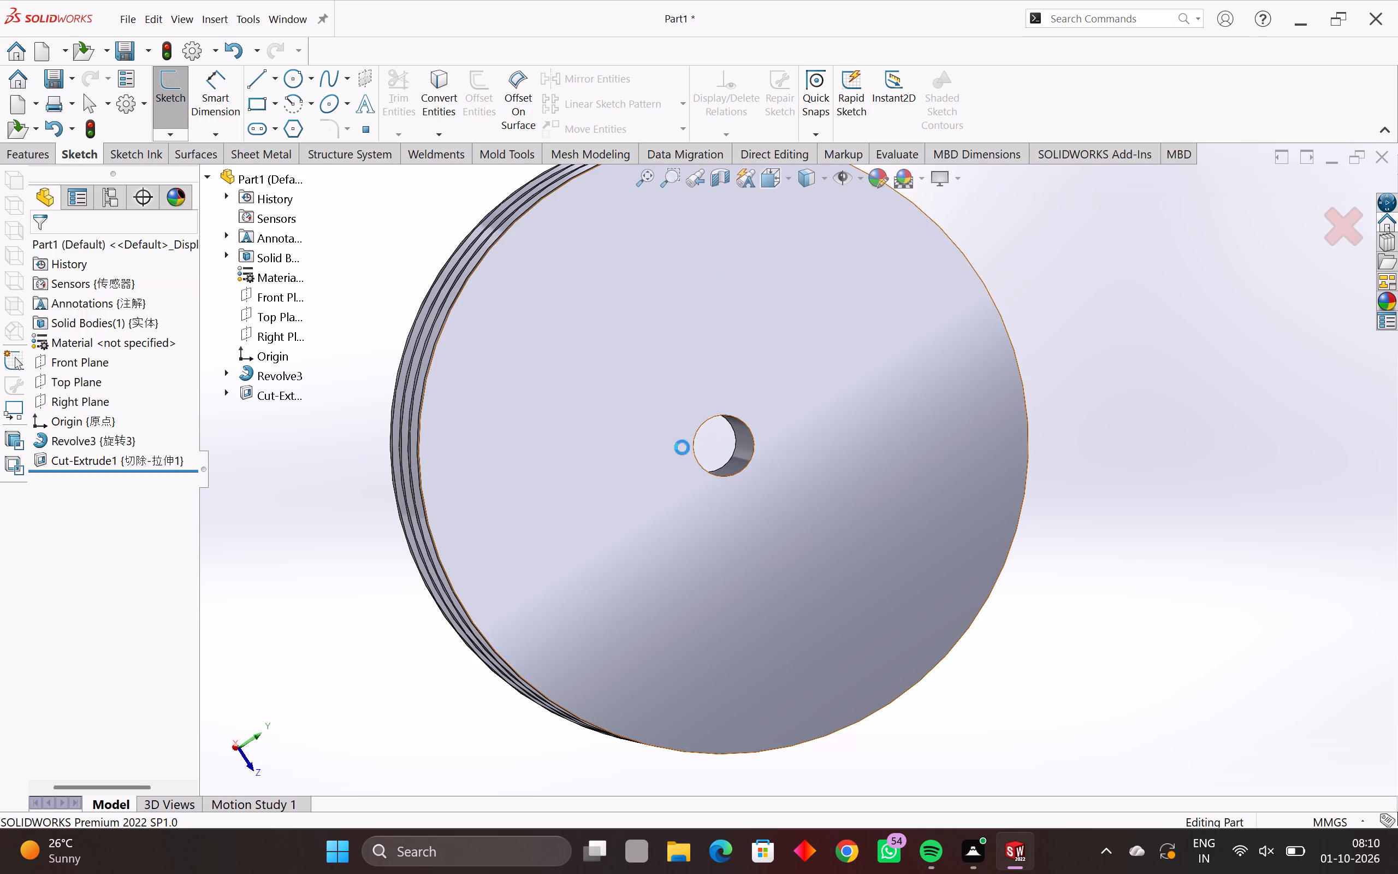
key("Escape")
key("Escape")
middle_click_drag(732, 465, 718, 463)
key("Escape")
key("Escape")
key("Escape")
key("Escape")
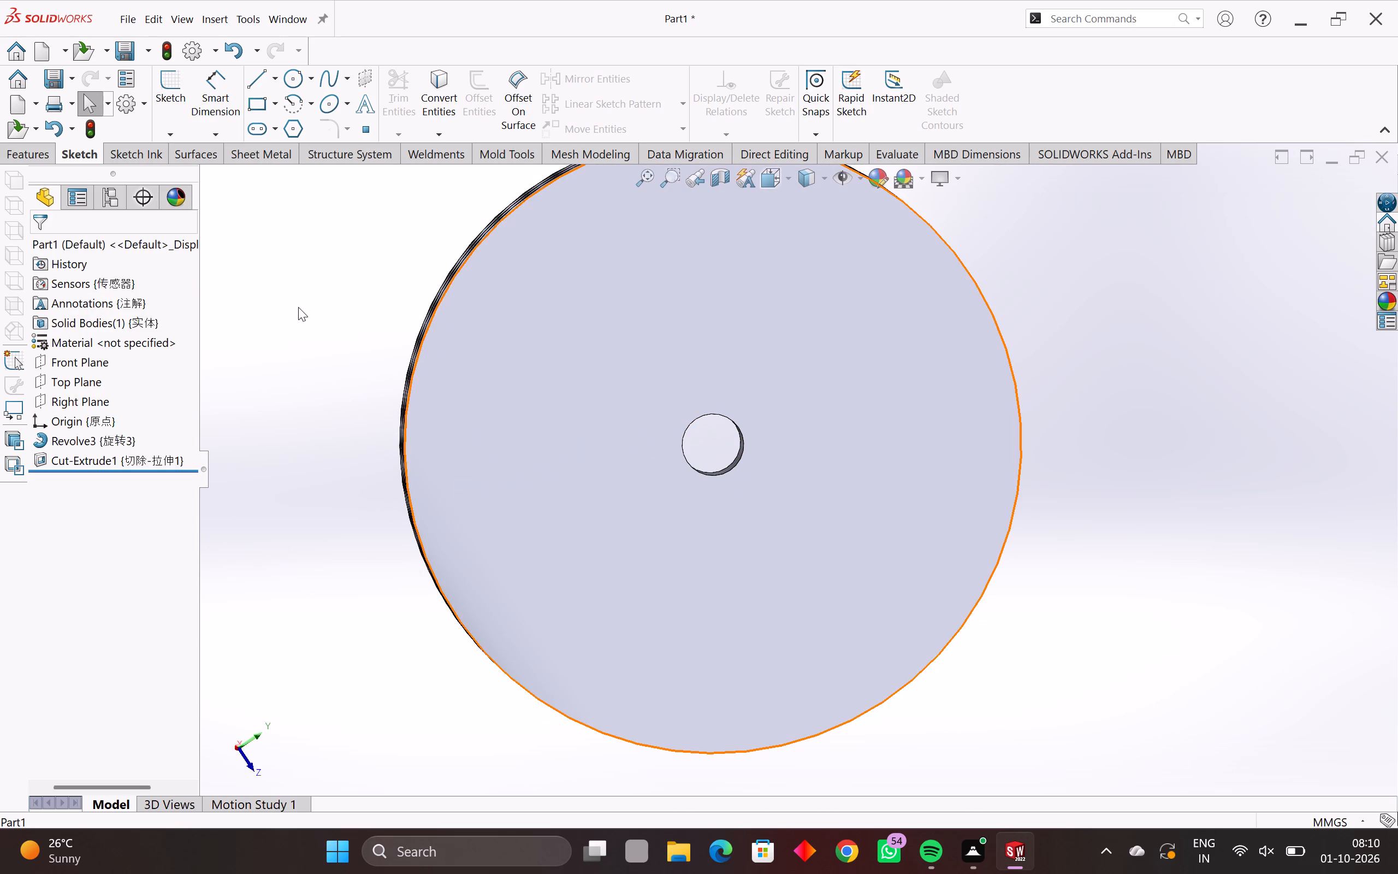
Start a sketch on the pulley's plain side face and draw a circle of radius 100 mm centred on the origin.
left_click(162, 95)
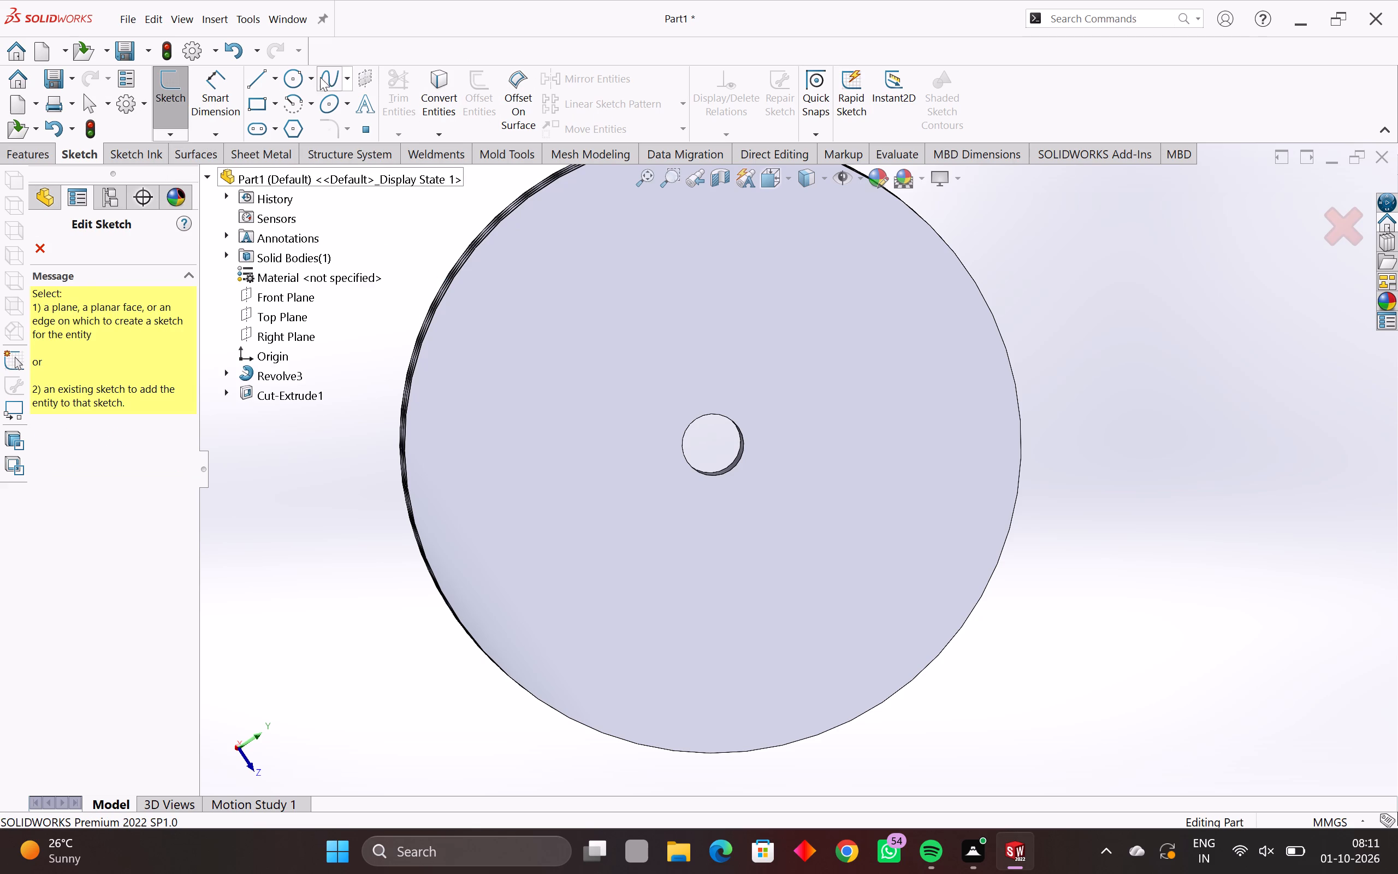
left_click(291, 75)
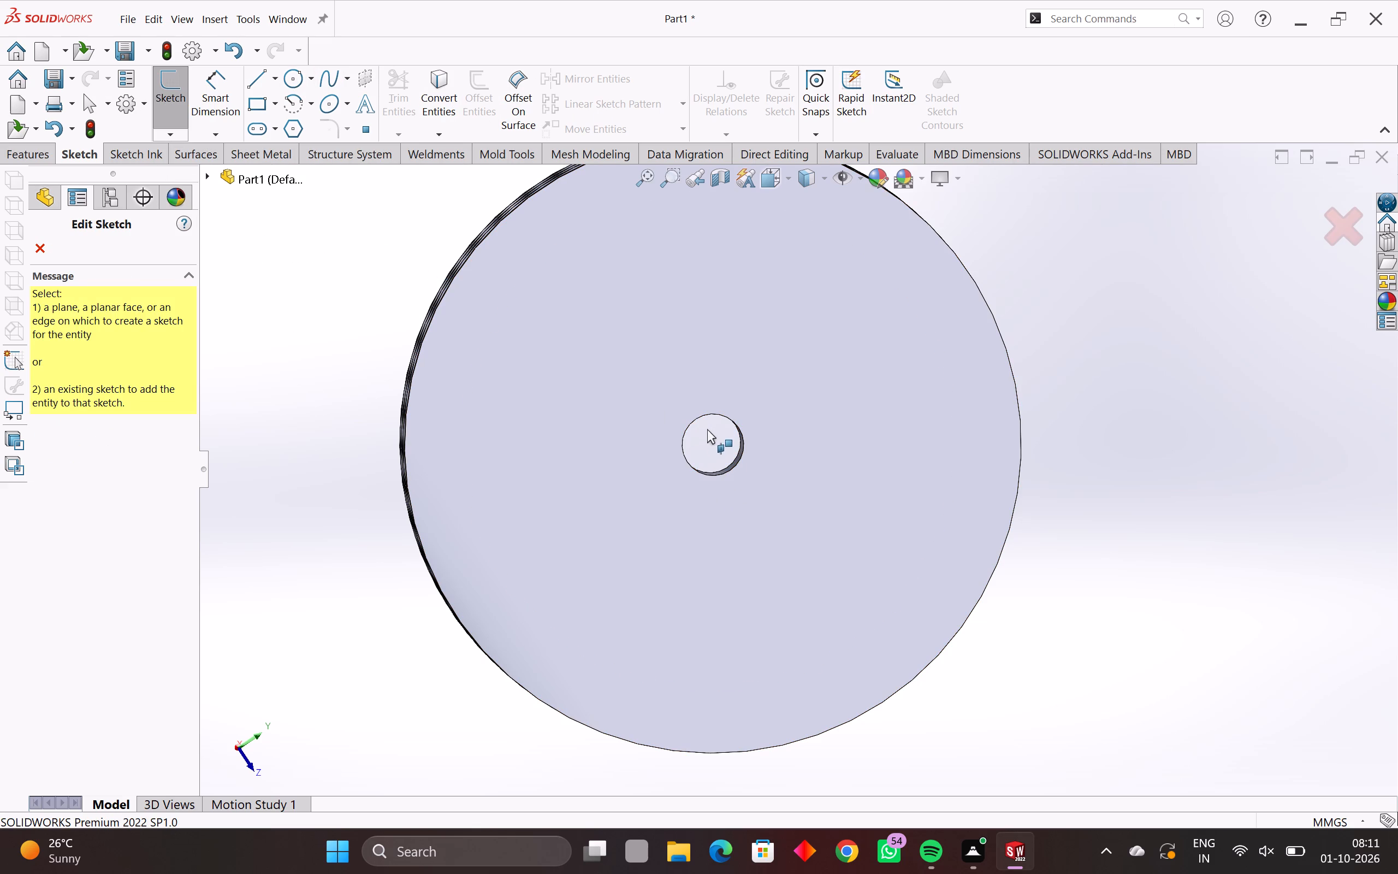
left_click(743, 438)
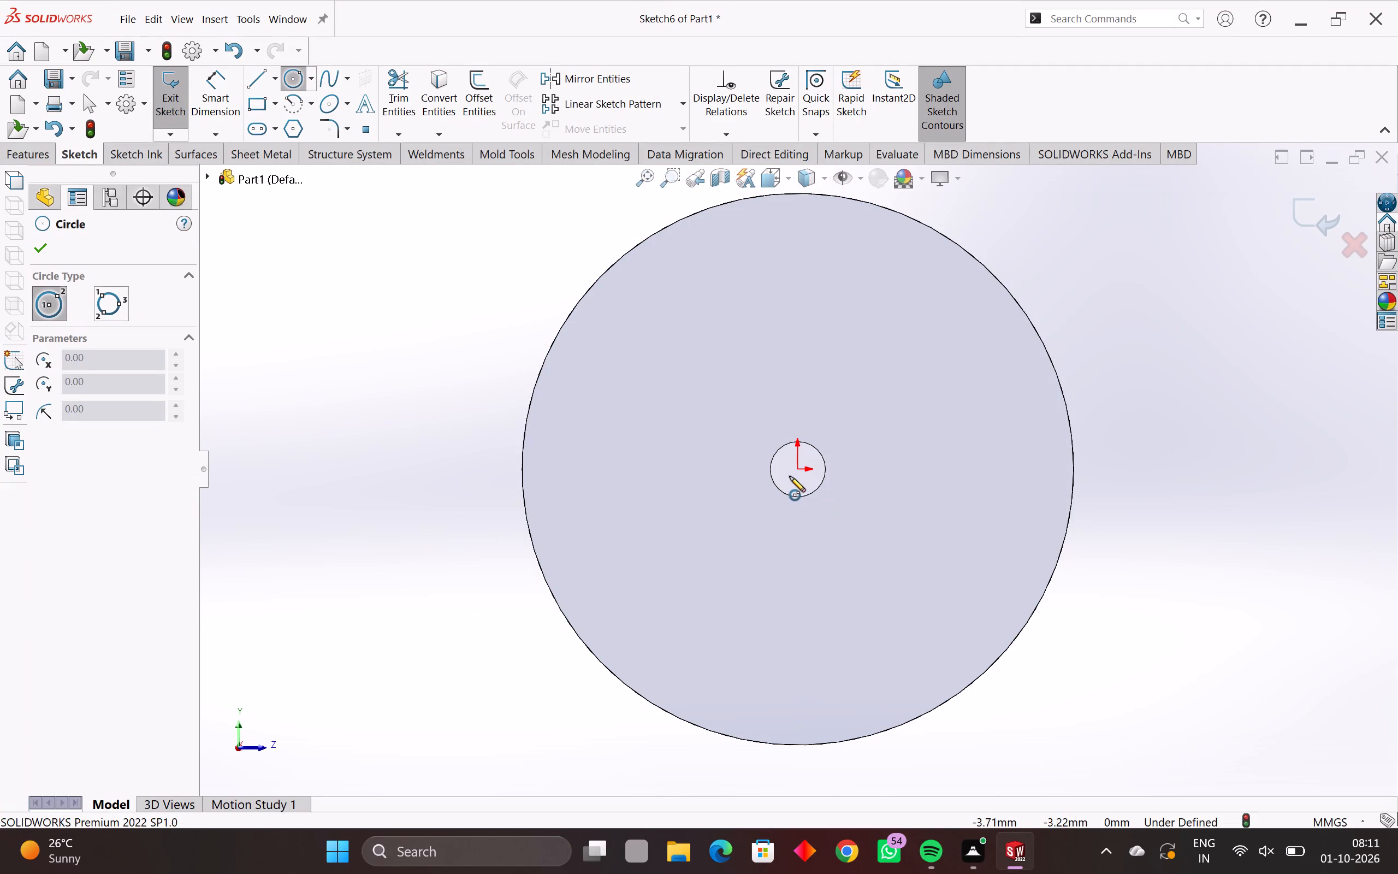
left_click(796, 469)
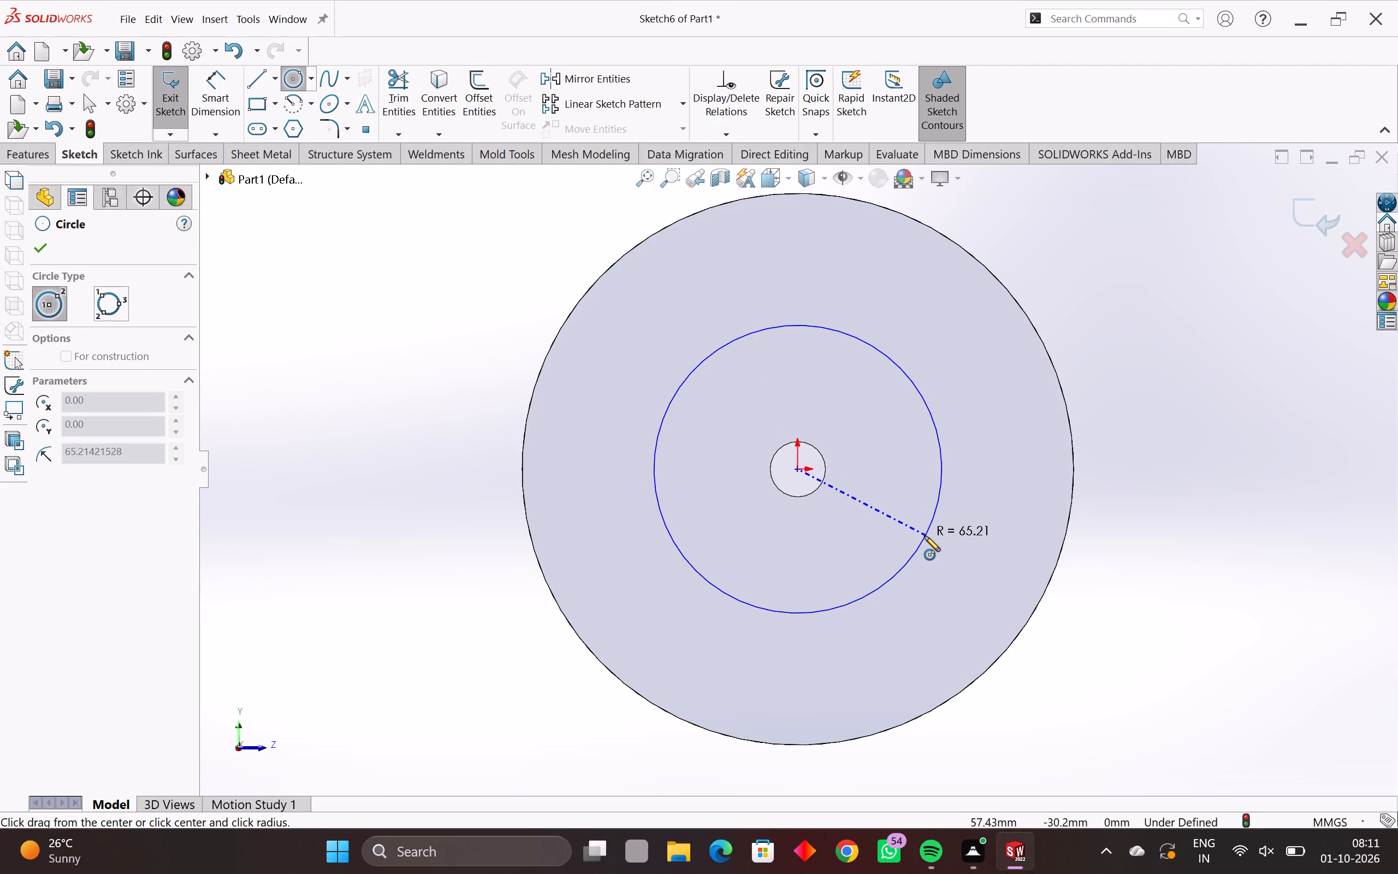
left_click(925, 536)
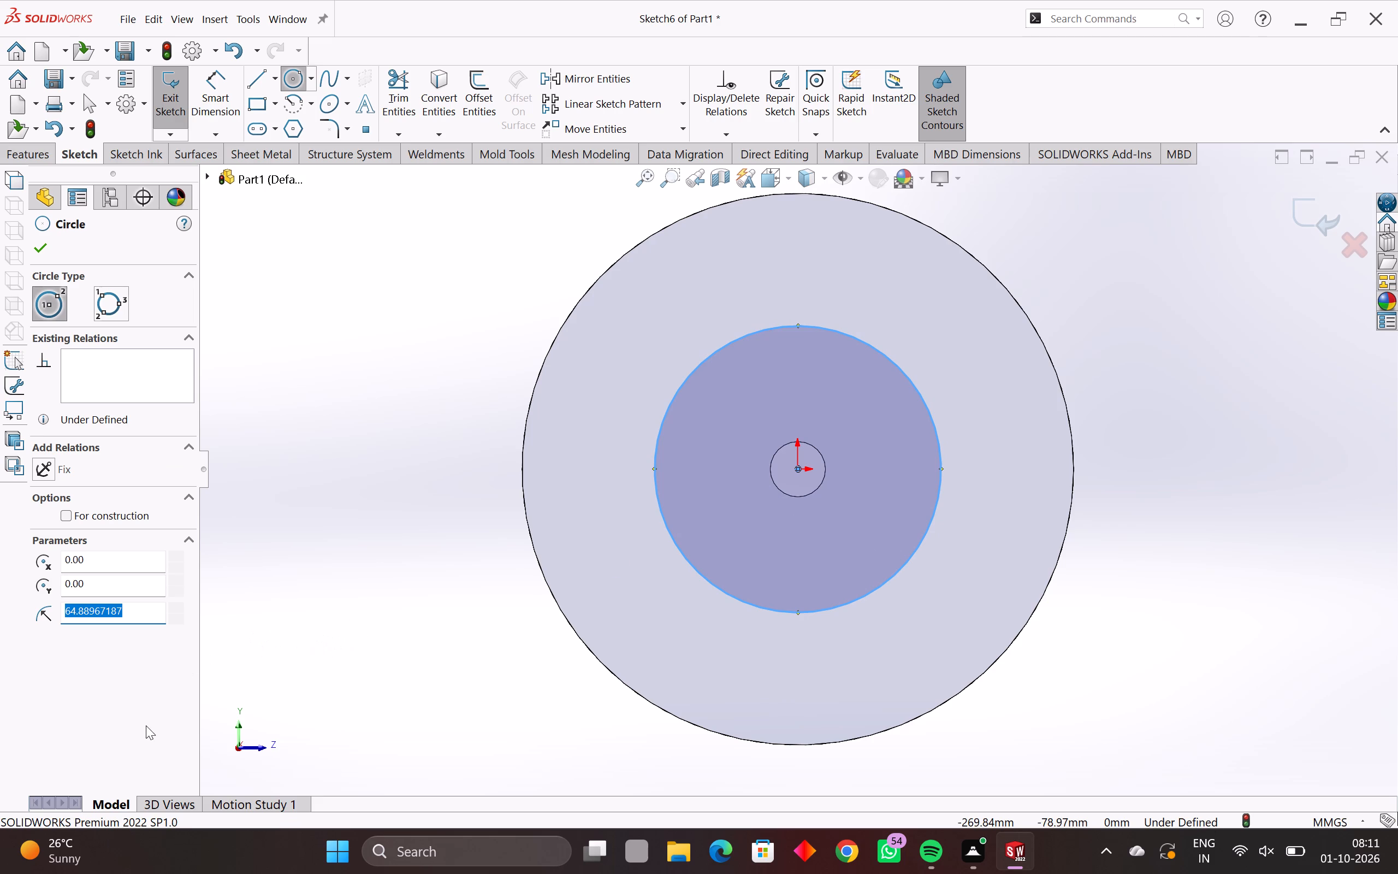
key("1")
type("00")
key("Return")
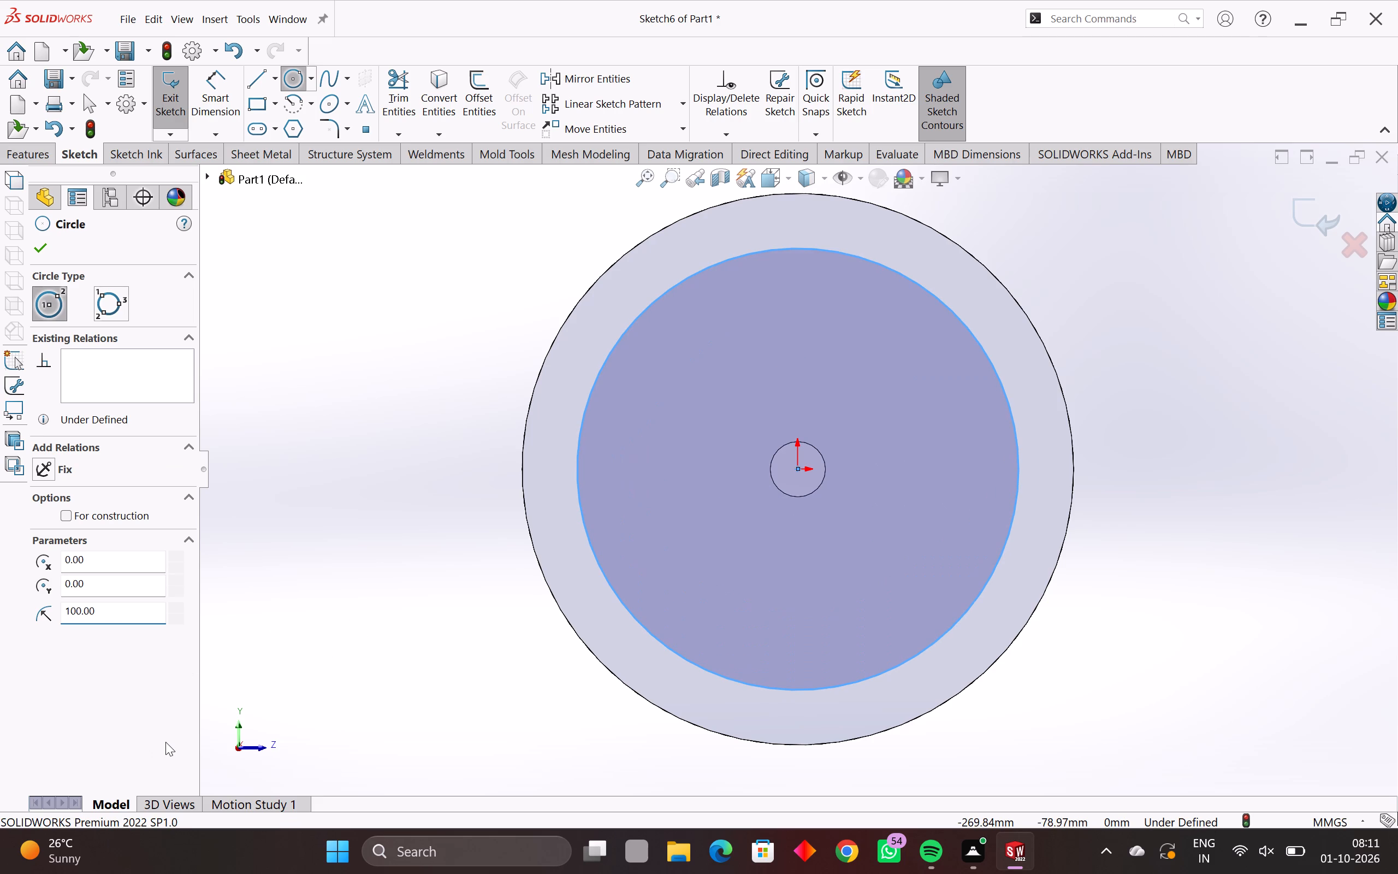
key("Escape")
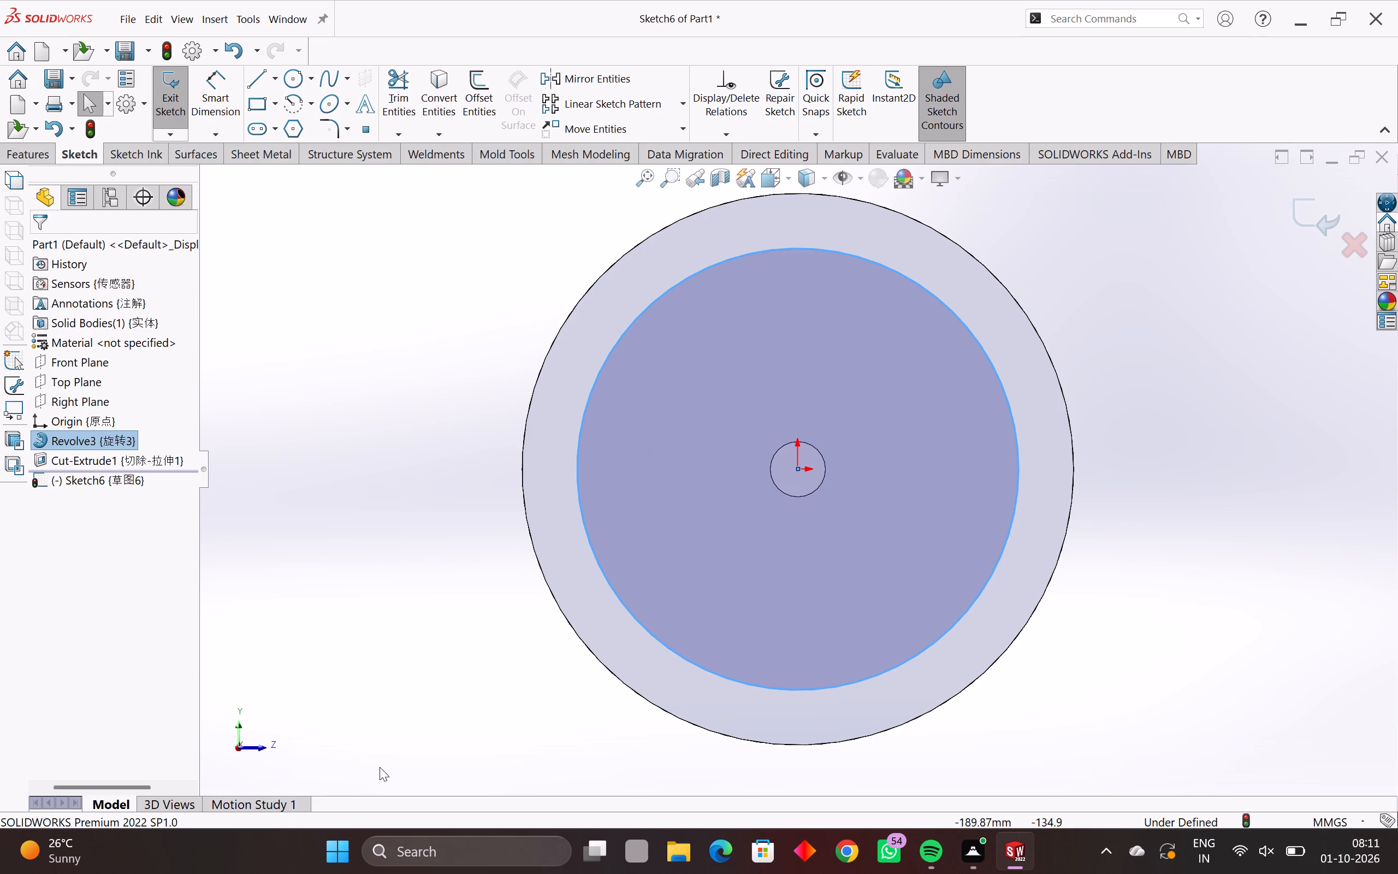
Cut-extrude the circle blind 28 mm into the pulley's plain side face to form the second recess.
middle_click_drag(428, 592, 615, 629)
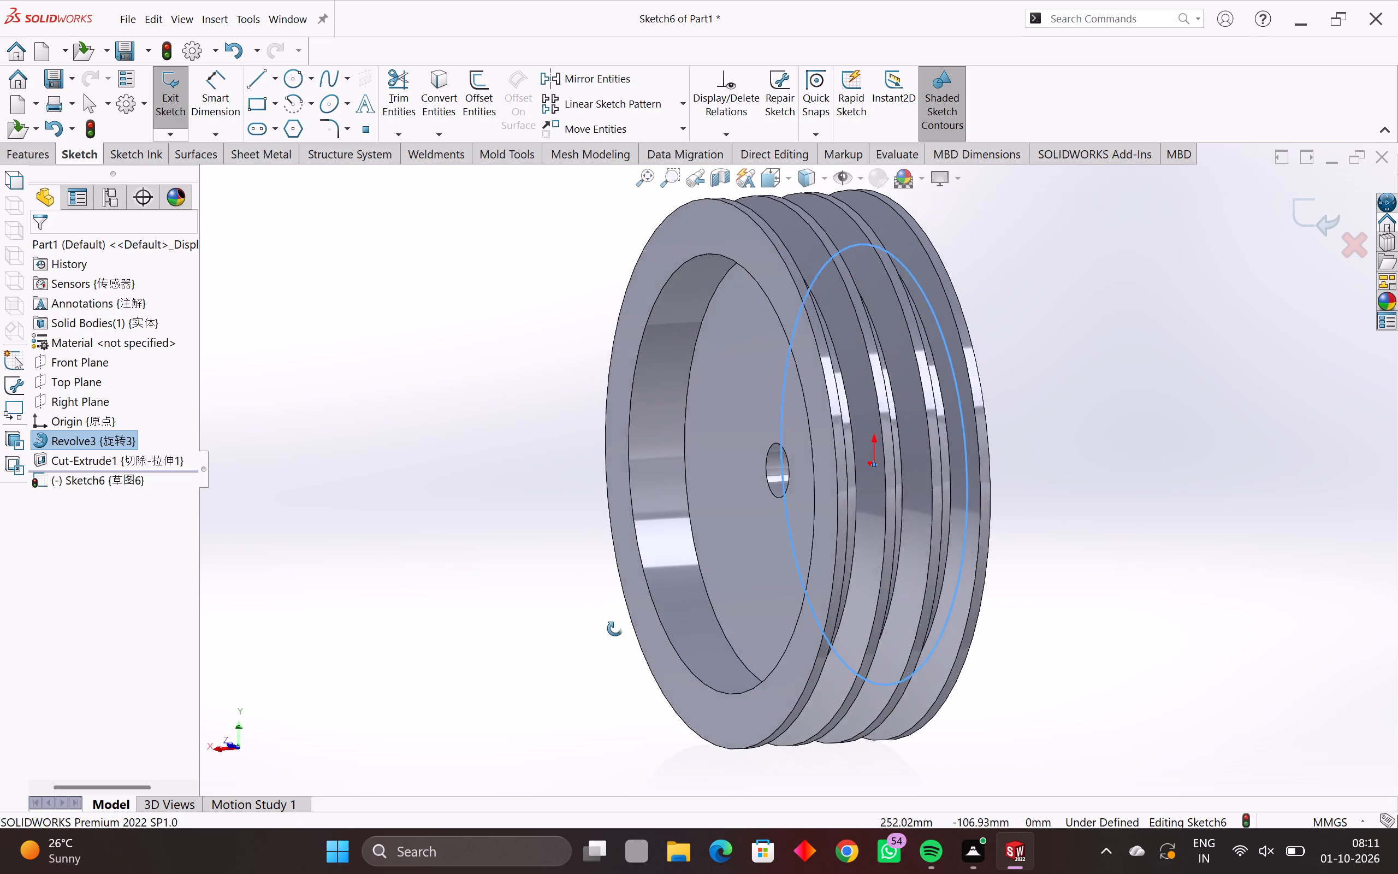
middle_click_drag(615, 629, 407, 646)
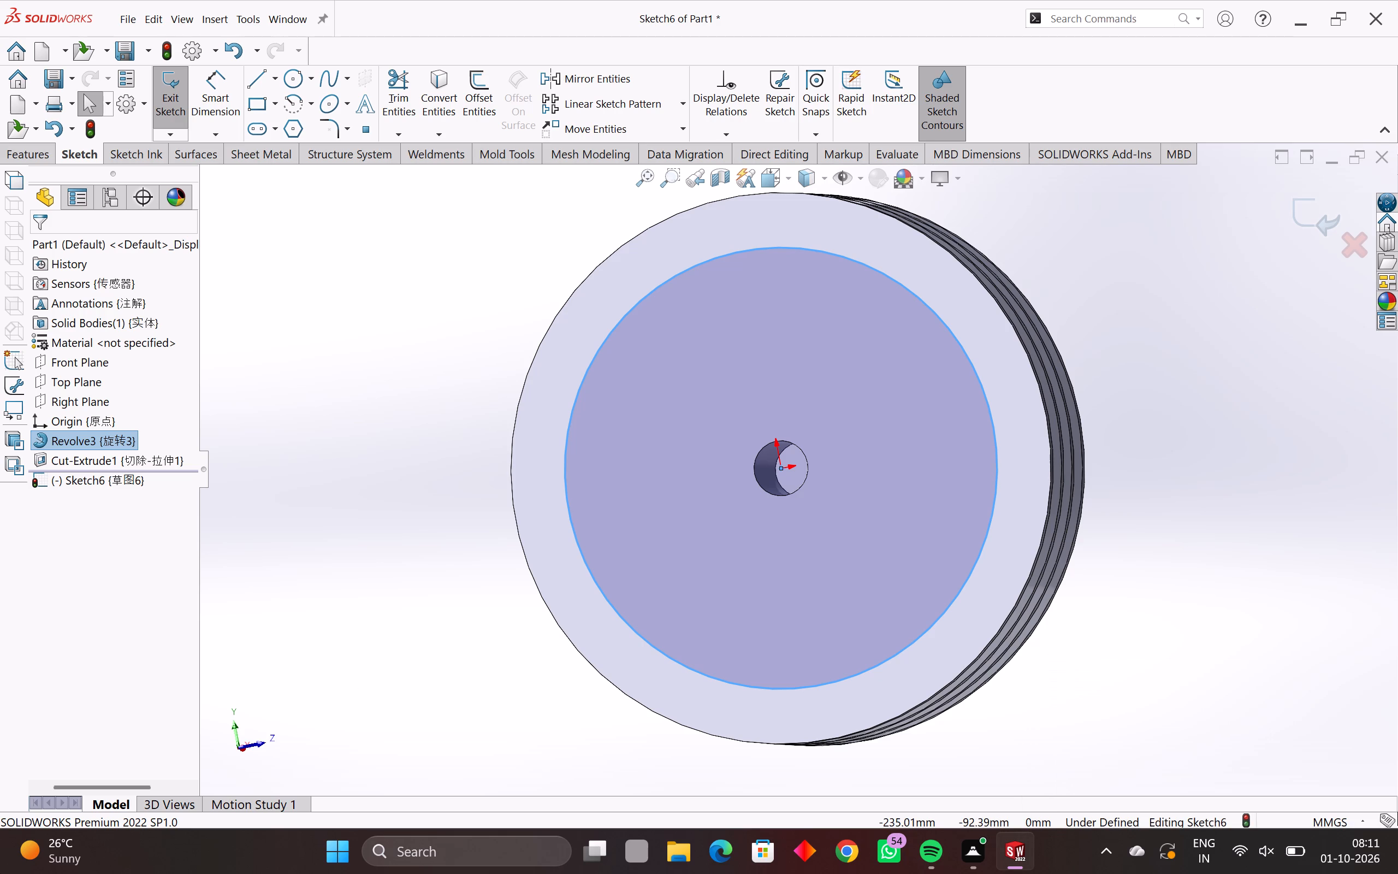
key("Escape")
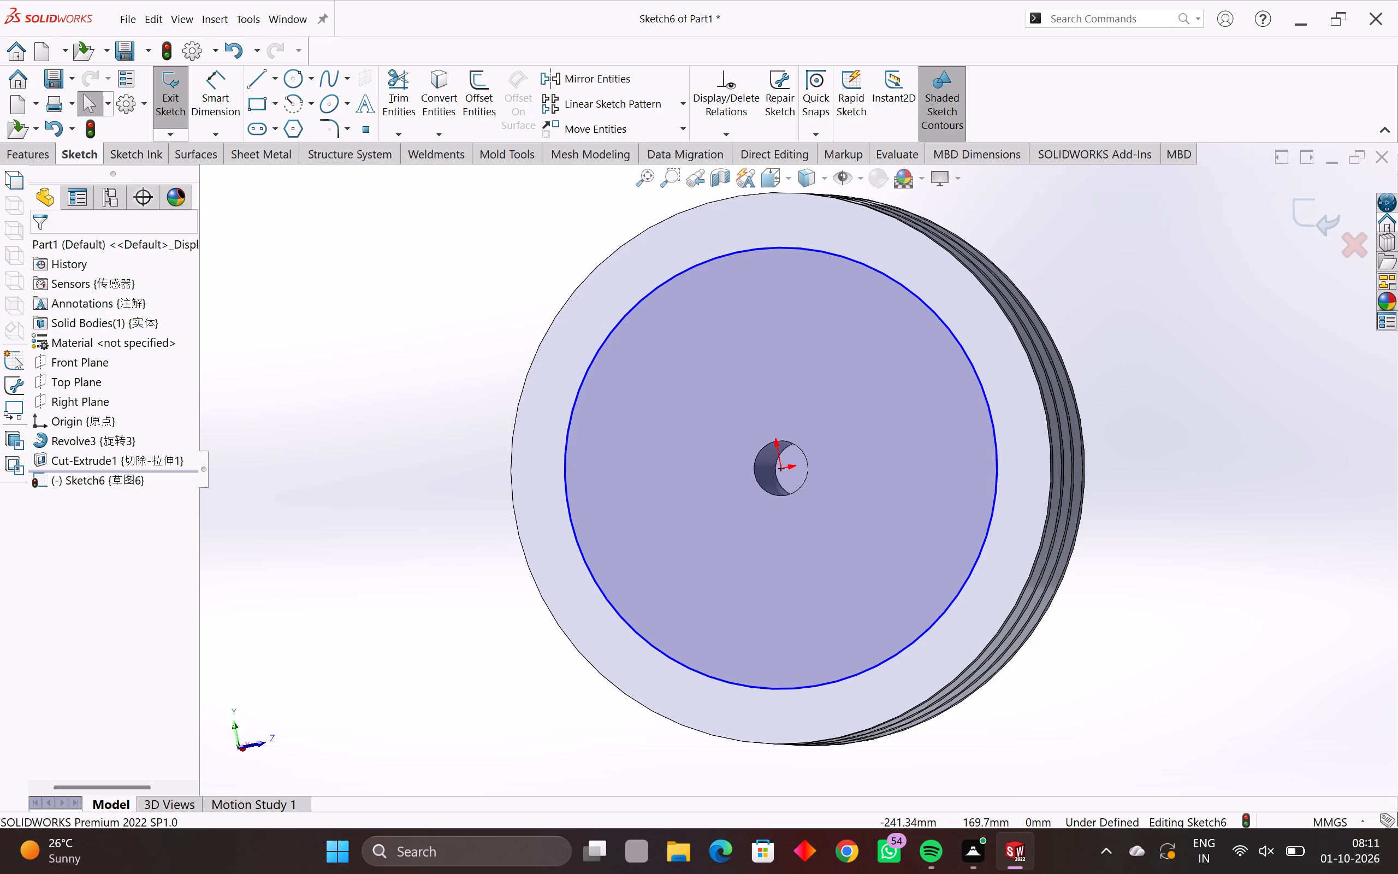
left_click(35, 162)
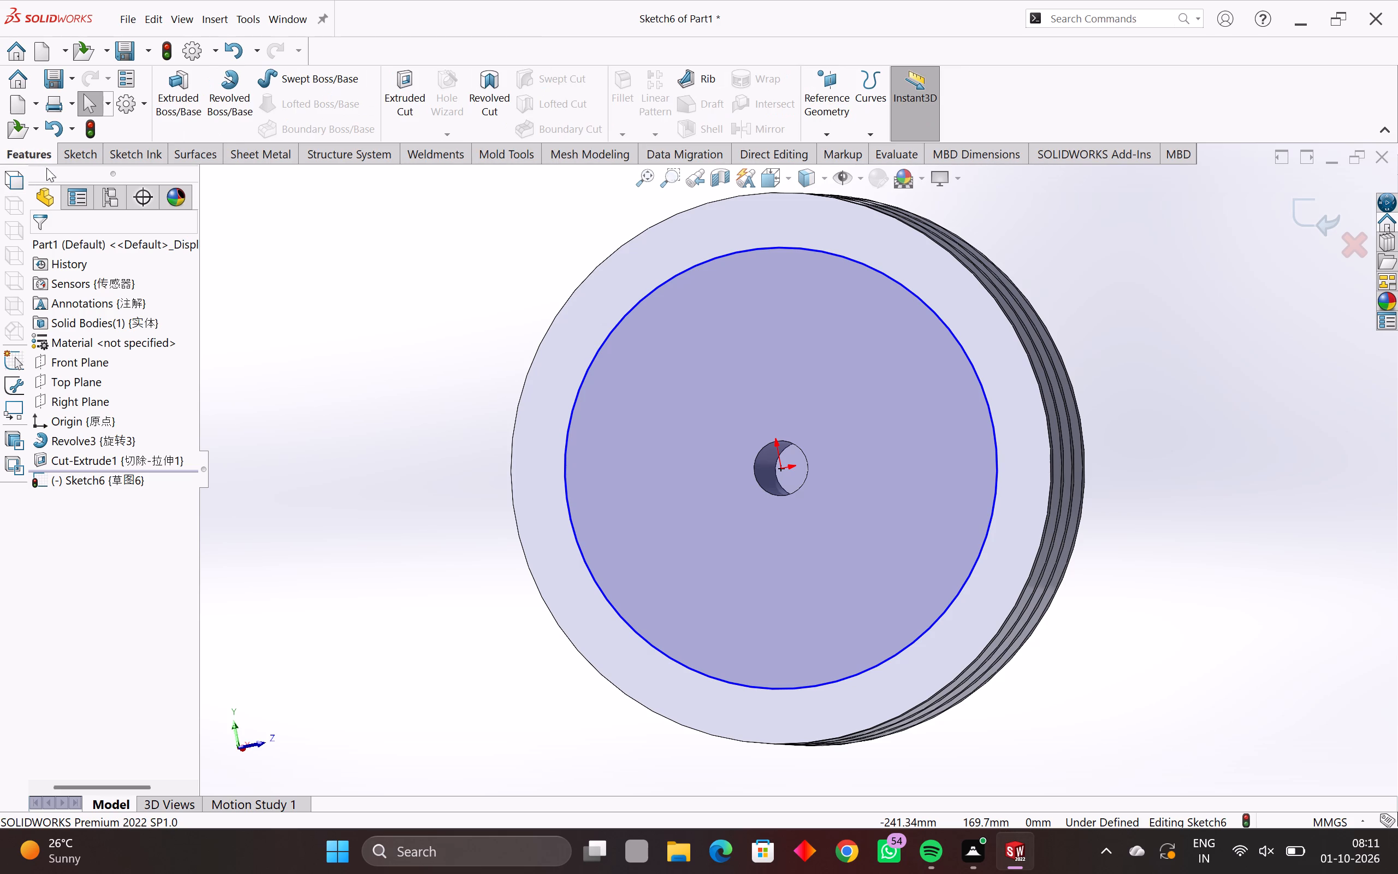
left_click(402, 75)
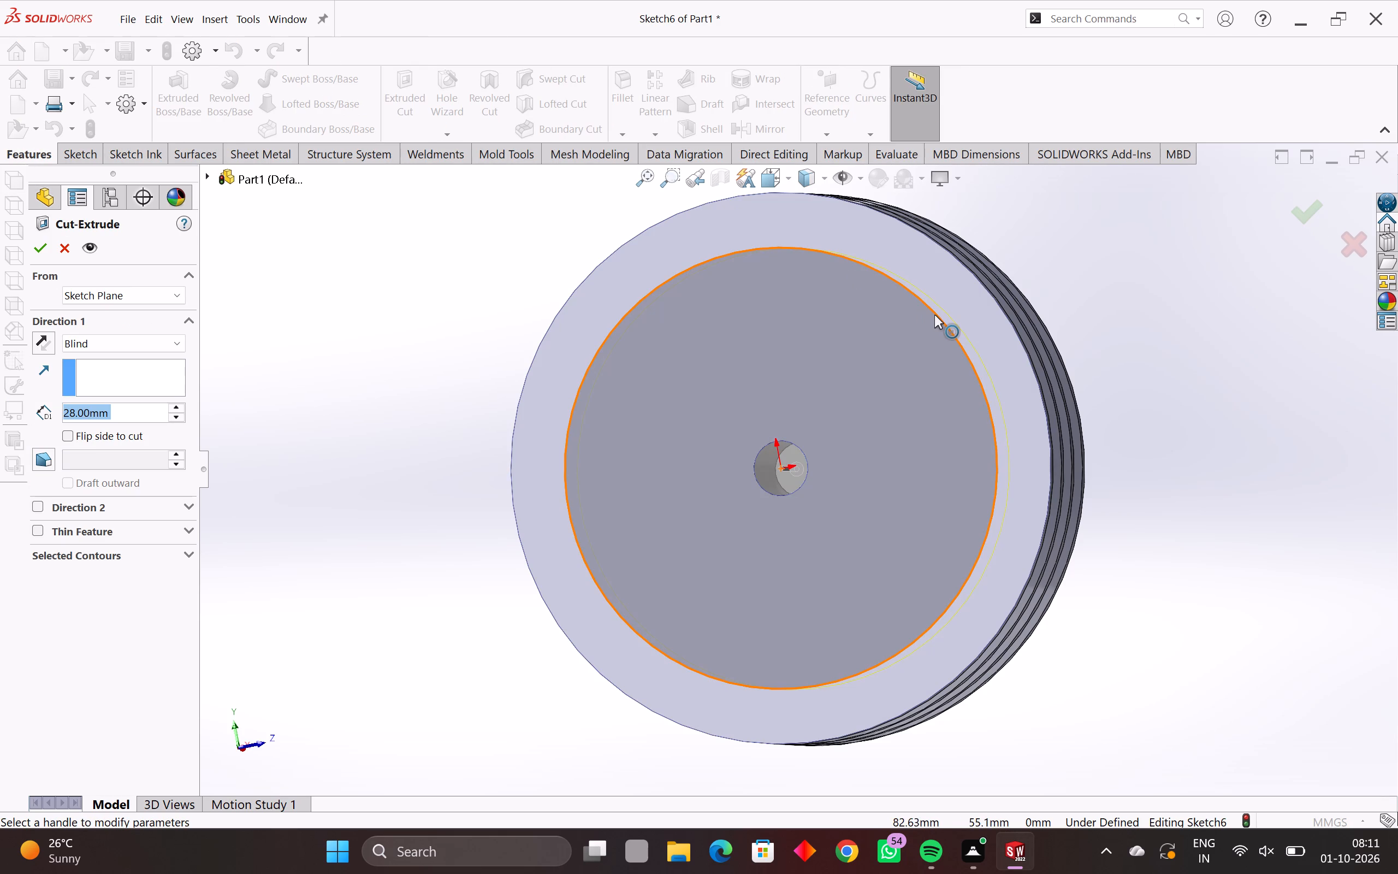
middle_click_drag(946, 322, 864, 368)
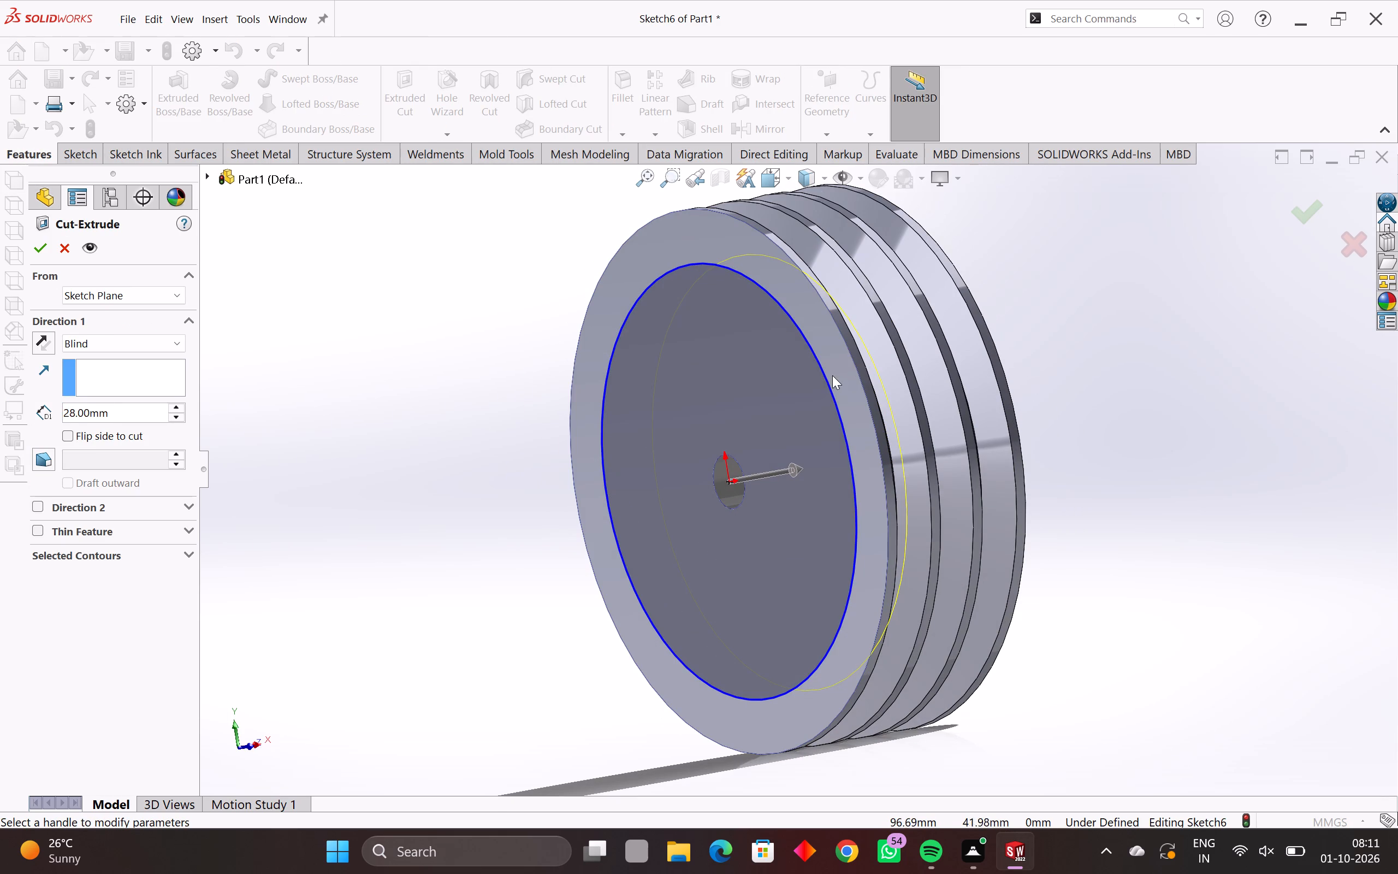
left_click(826, 380)
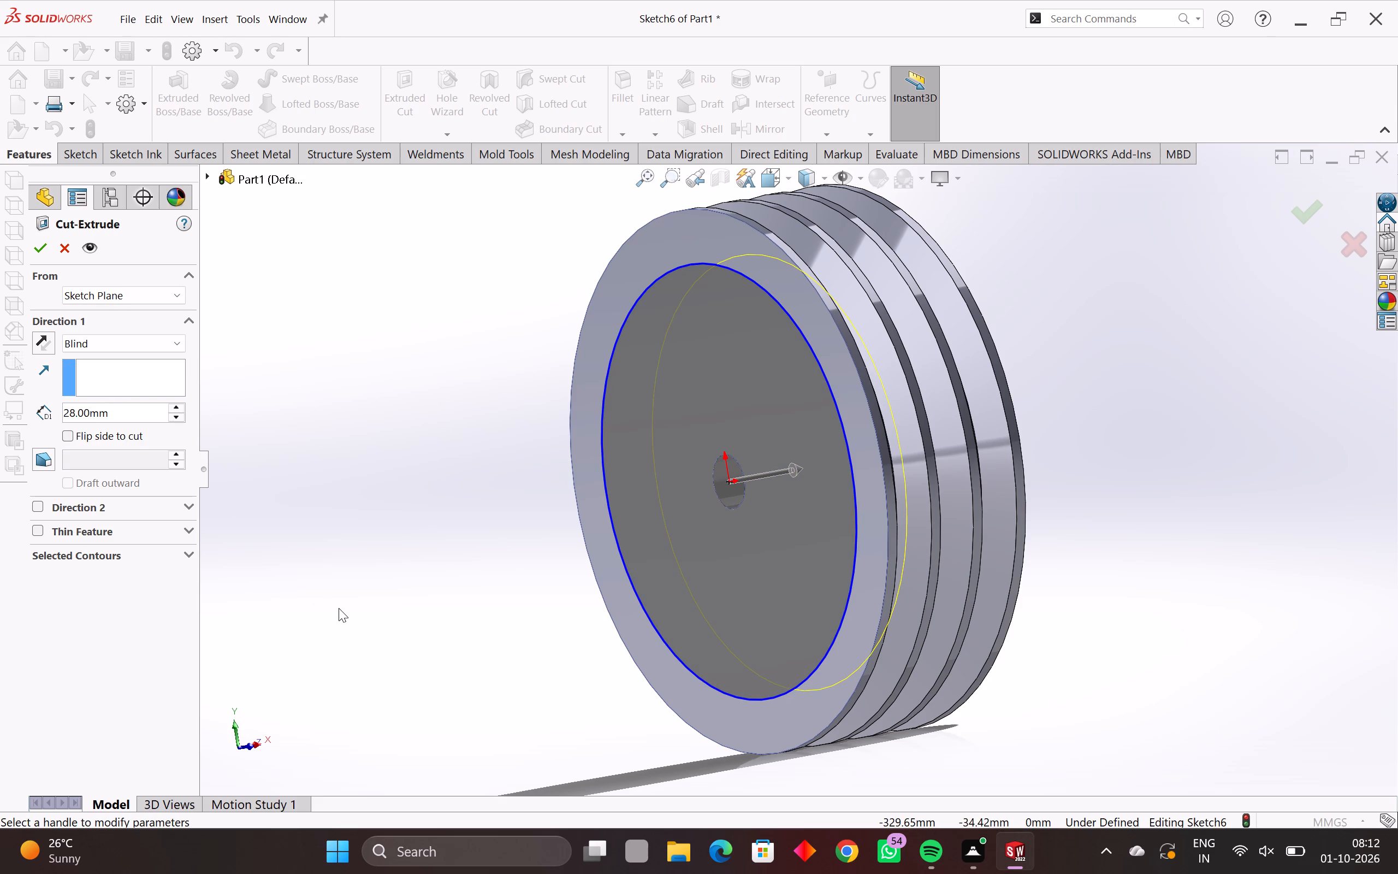
key("Return")
Examine the pulley's grooves and the recesses on both side faces from several angles.
middle_click_drag(566, 556, 496, 584)
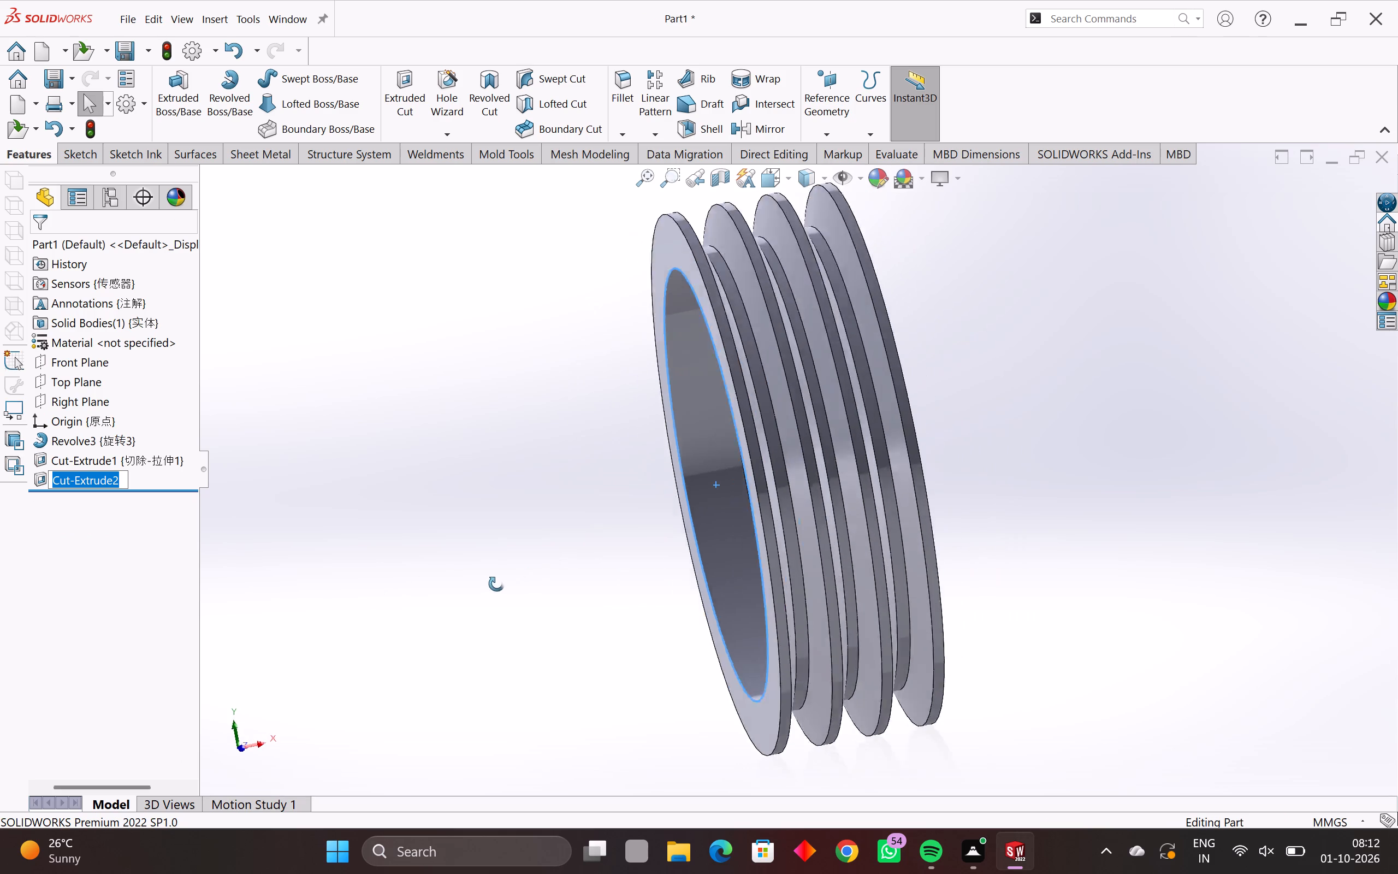
middle_click_drag(496, 584, 525, 613)
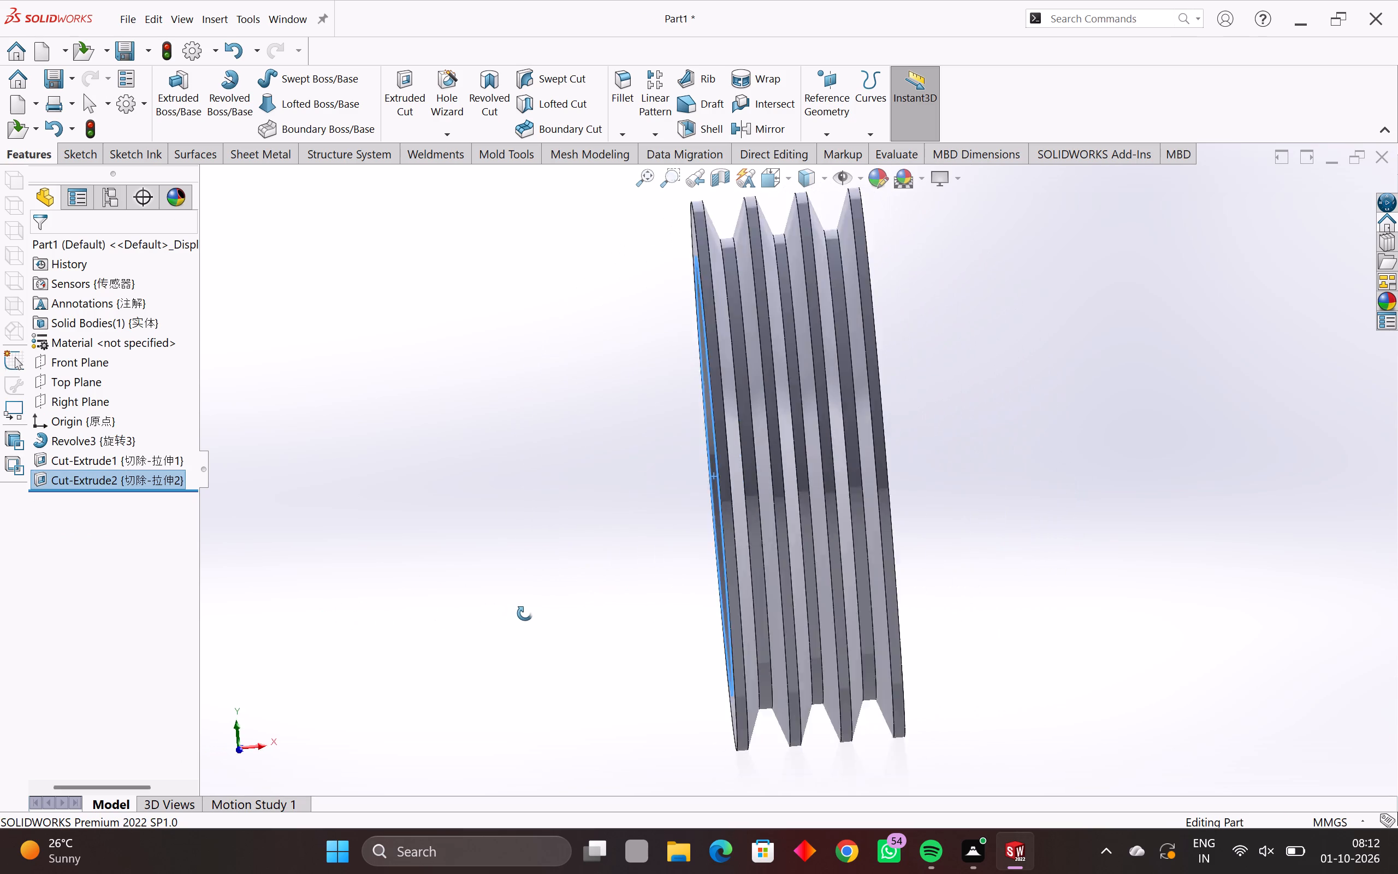
middle_click_drag(525, 613, 577, 608)
key("Escape")
key("Escape")
middle_click_drag(678, 547, 451, 594)
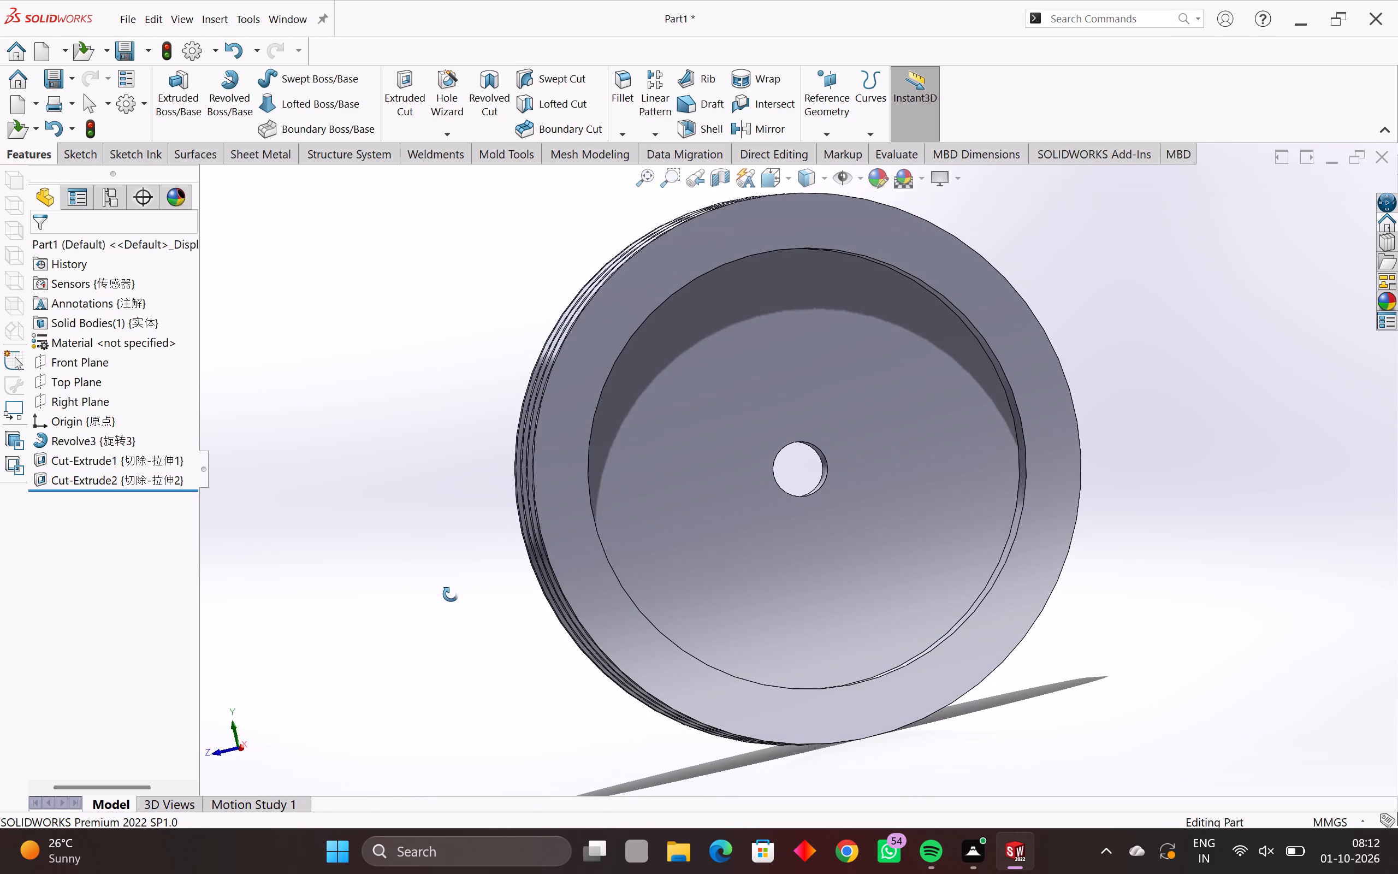
middle_click_drag(451, 594, 775, 582)
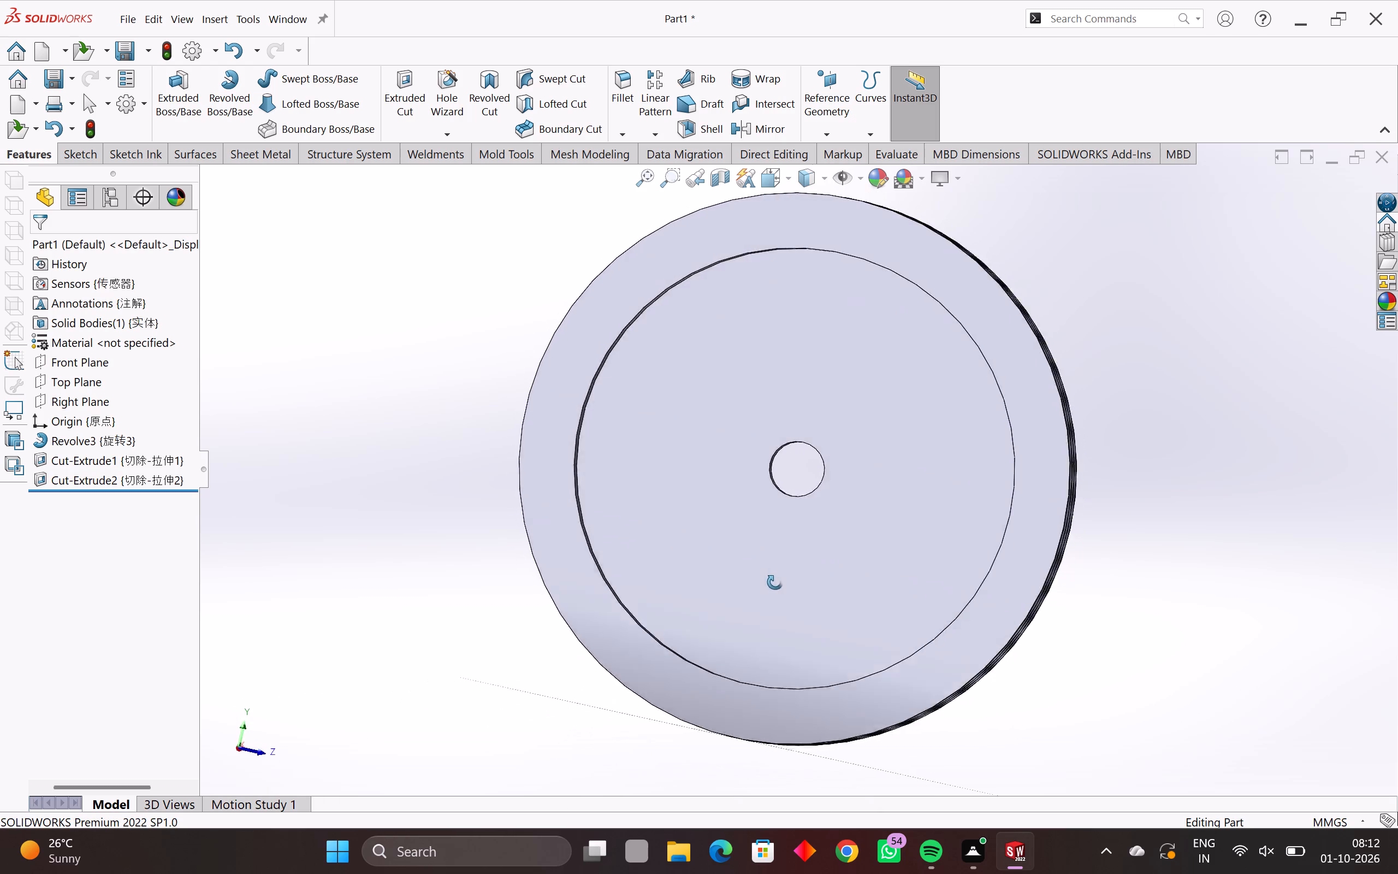
middle_click_drag(775, 582, 828, 578)
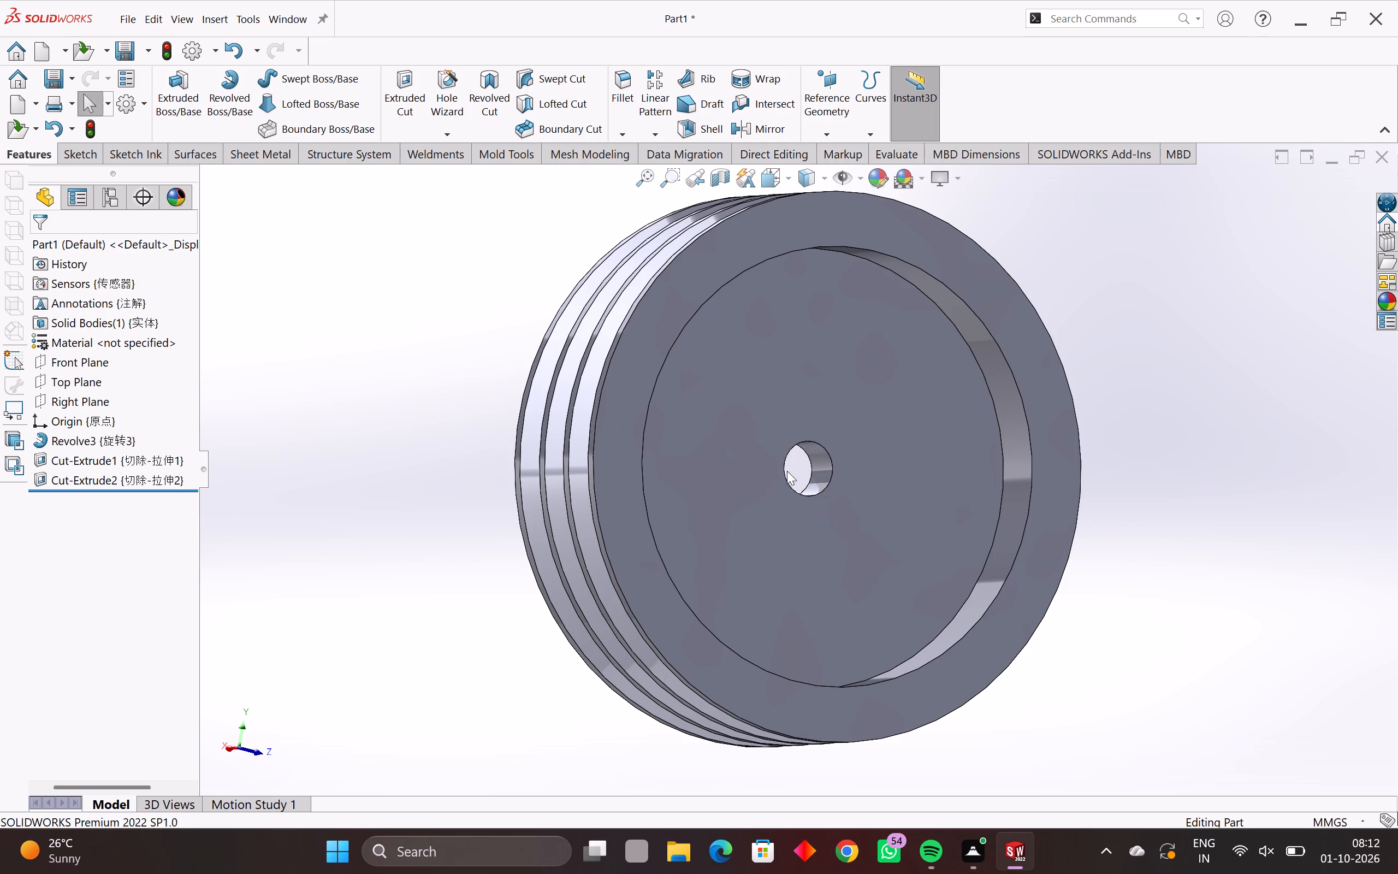
Start a new sketch on the Right Plane.
left_click(32, 147)
left_click(69, 151)
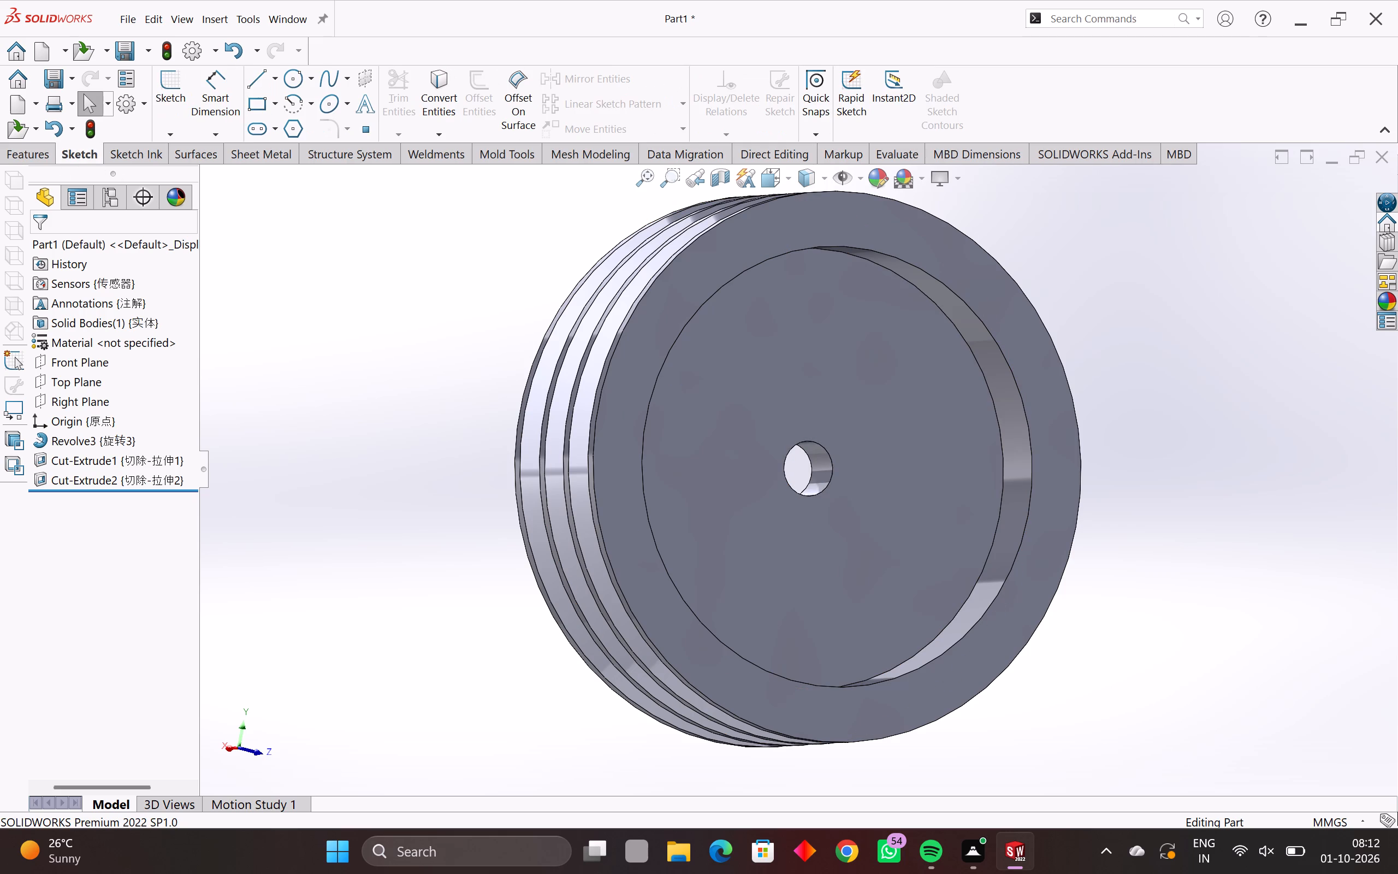
left_click(78, 397)
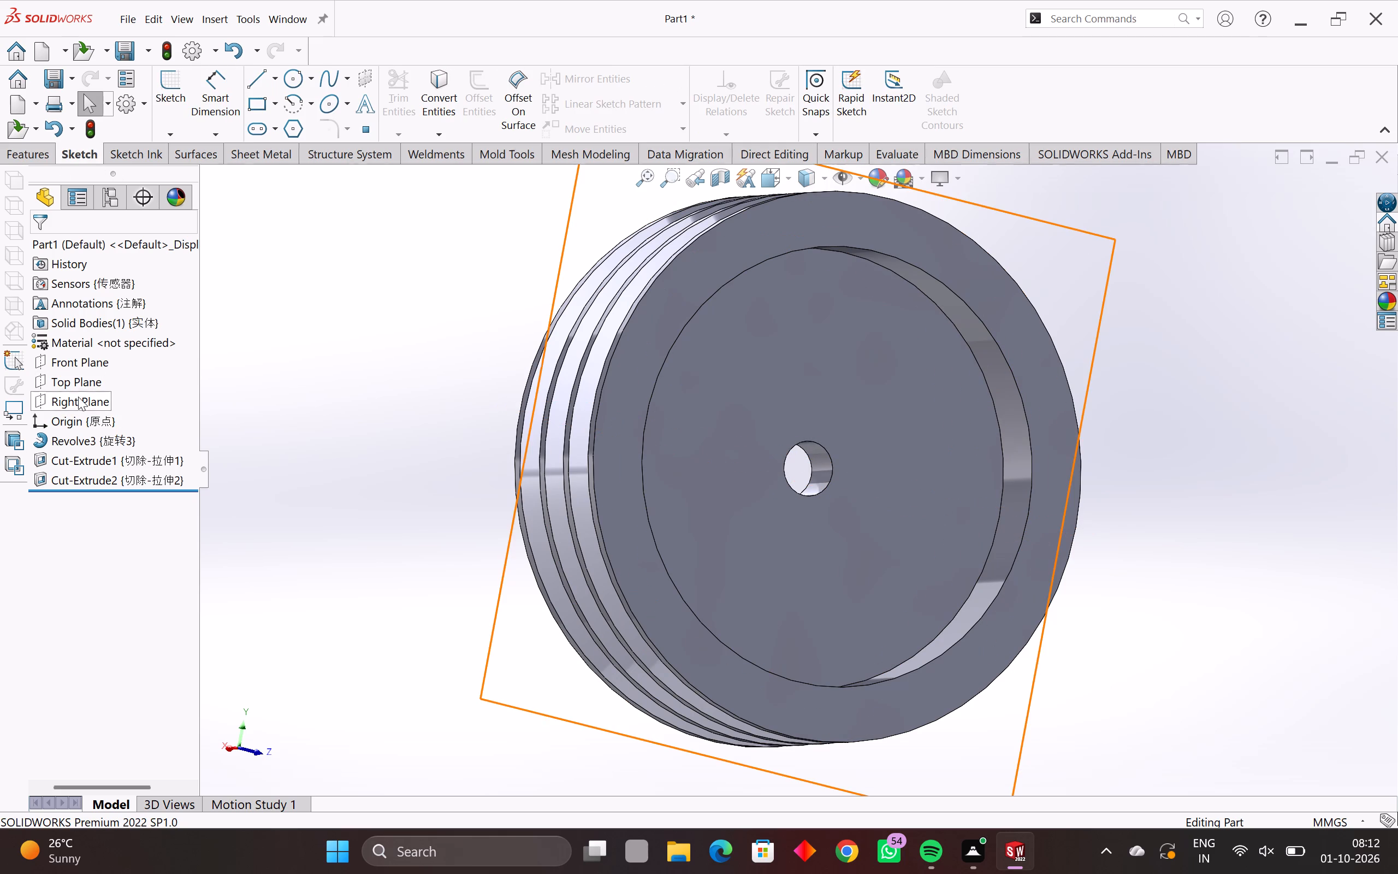
left_click(655, 231)
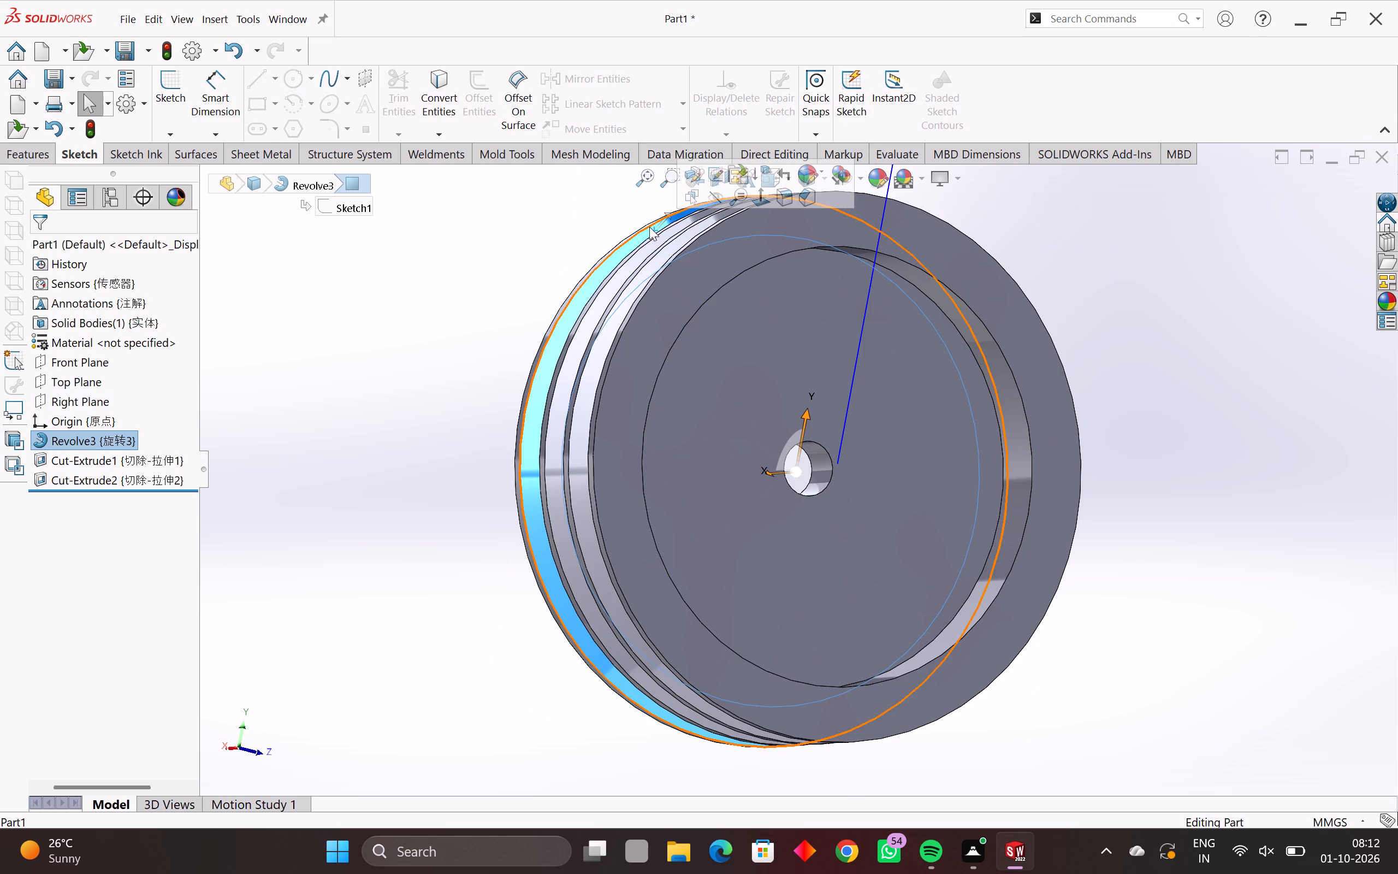
left_click(625, 215)
scroll(611, 244, "down", 1)
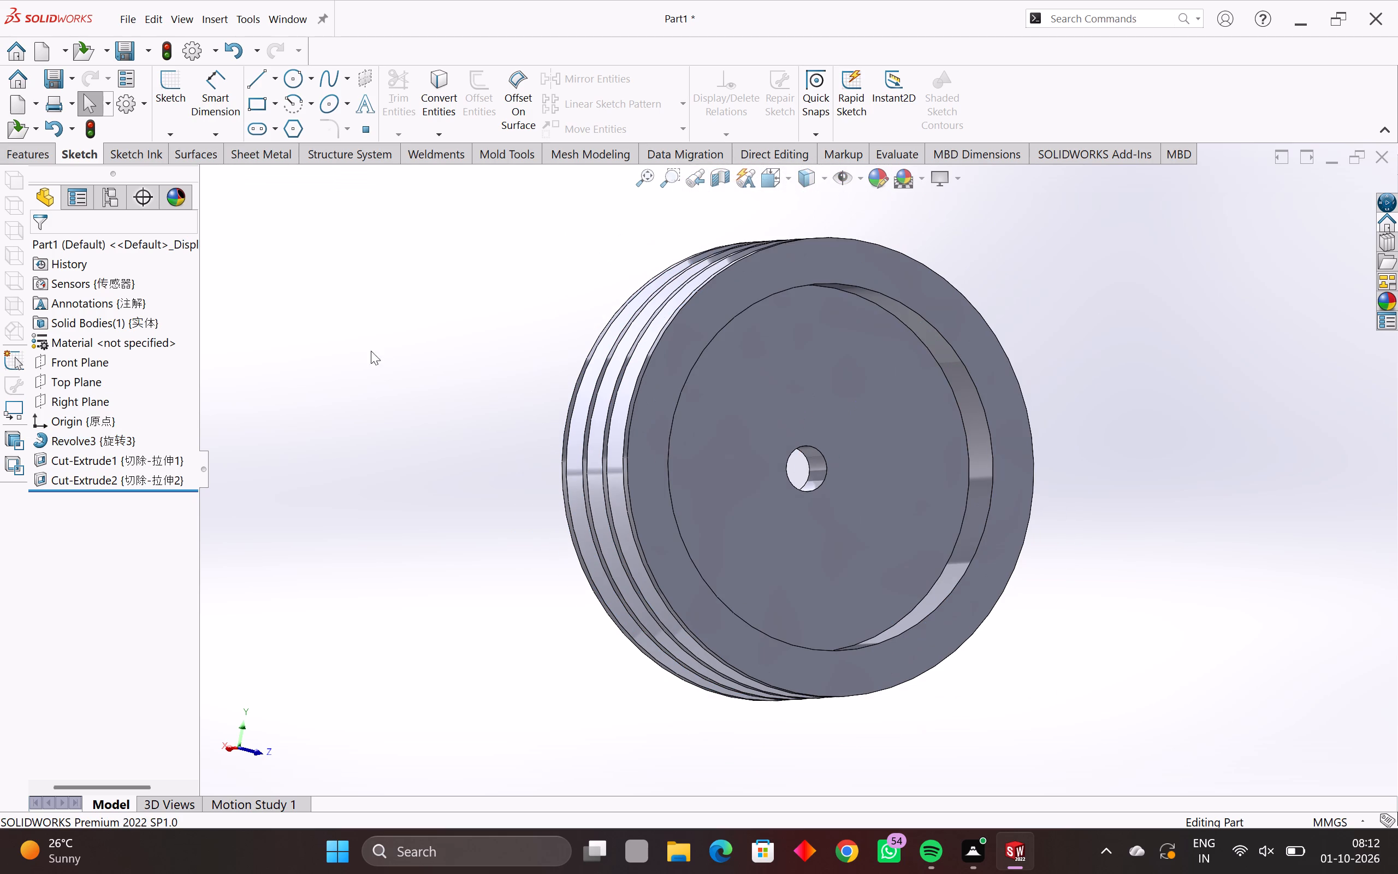
left_click(103, 406)
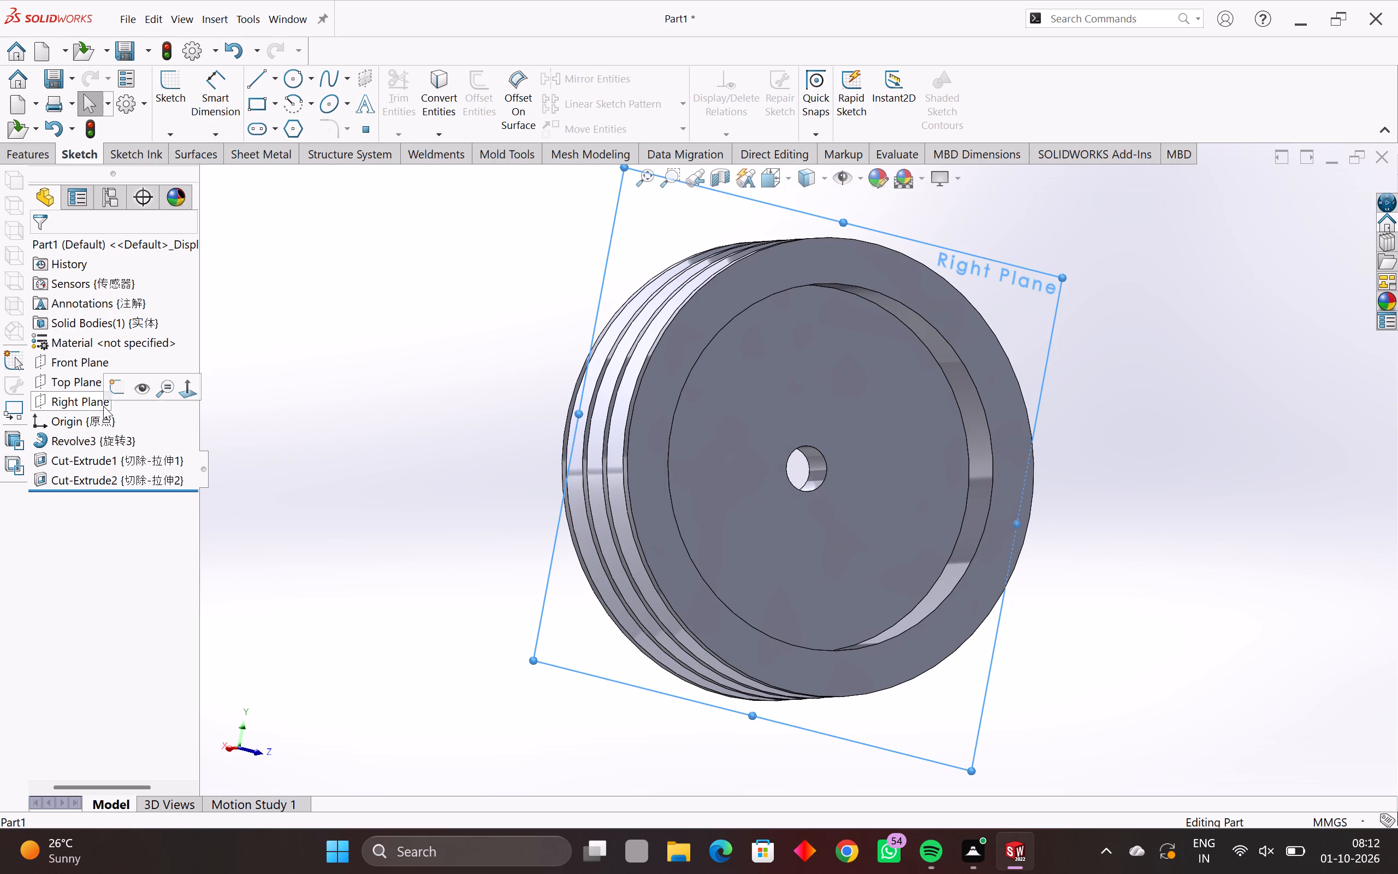
left_click(624, 215)
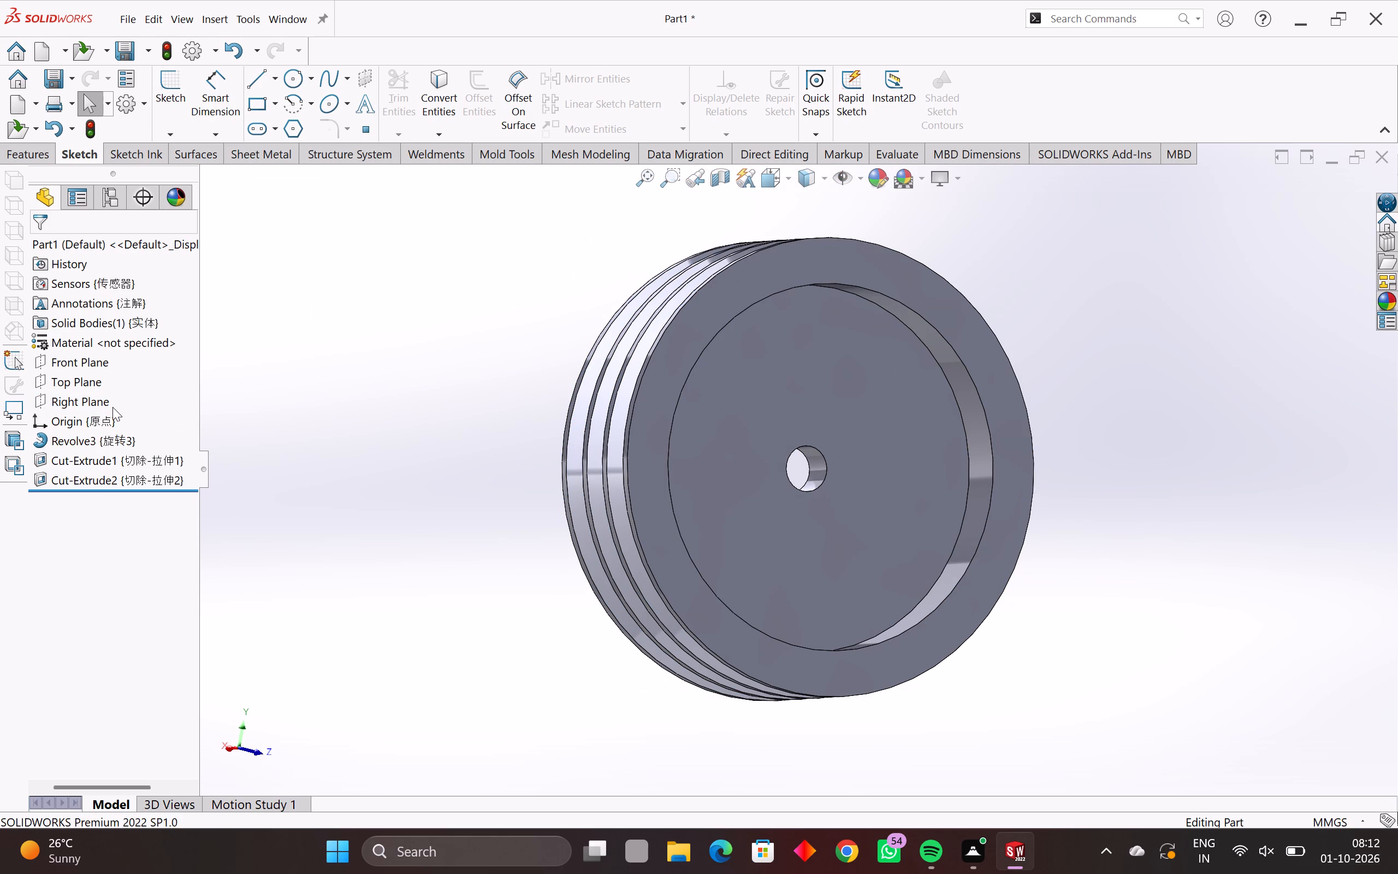
left_click(112, 407)
left_click(104, 404)
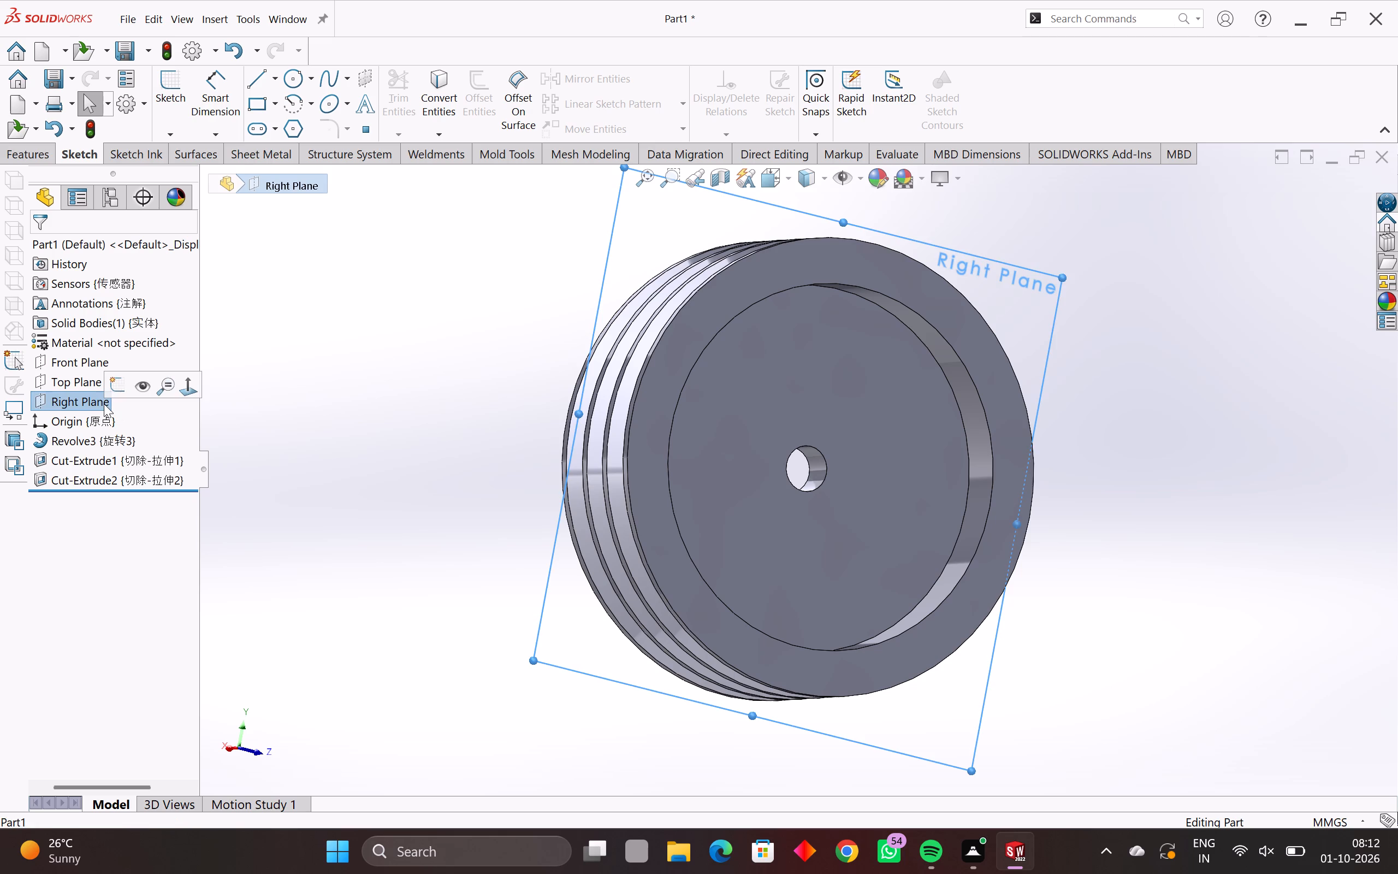
left_click(117, 382)
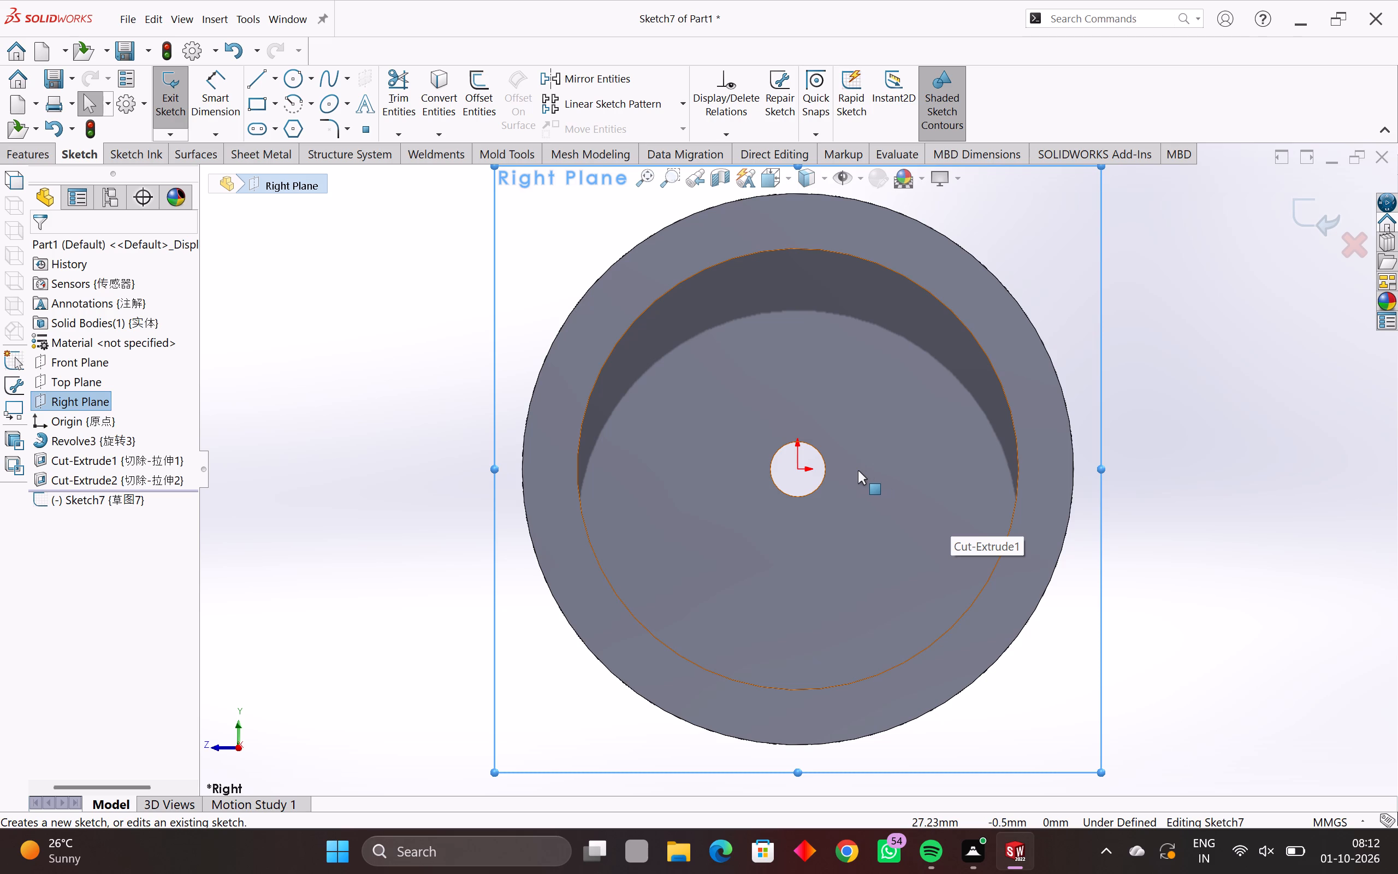
key("Escape")
key("Escape")
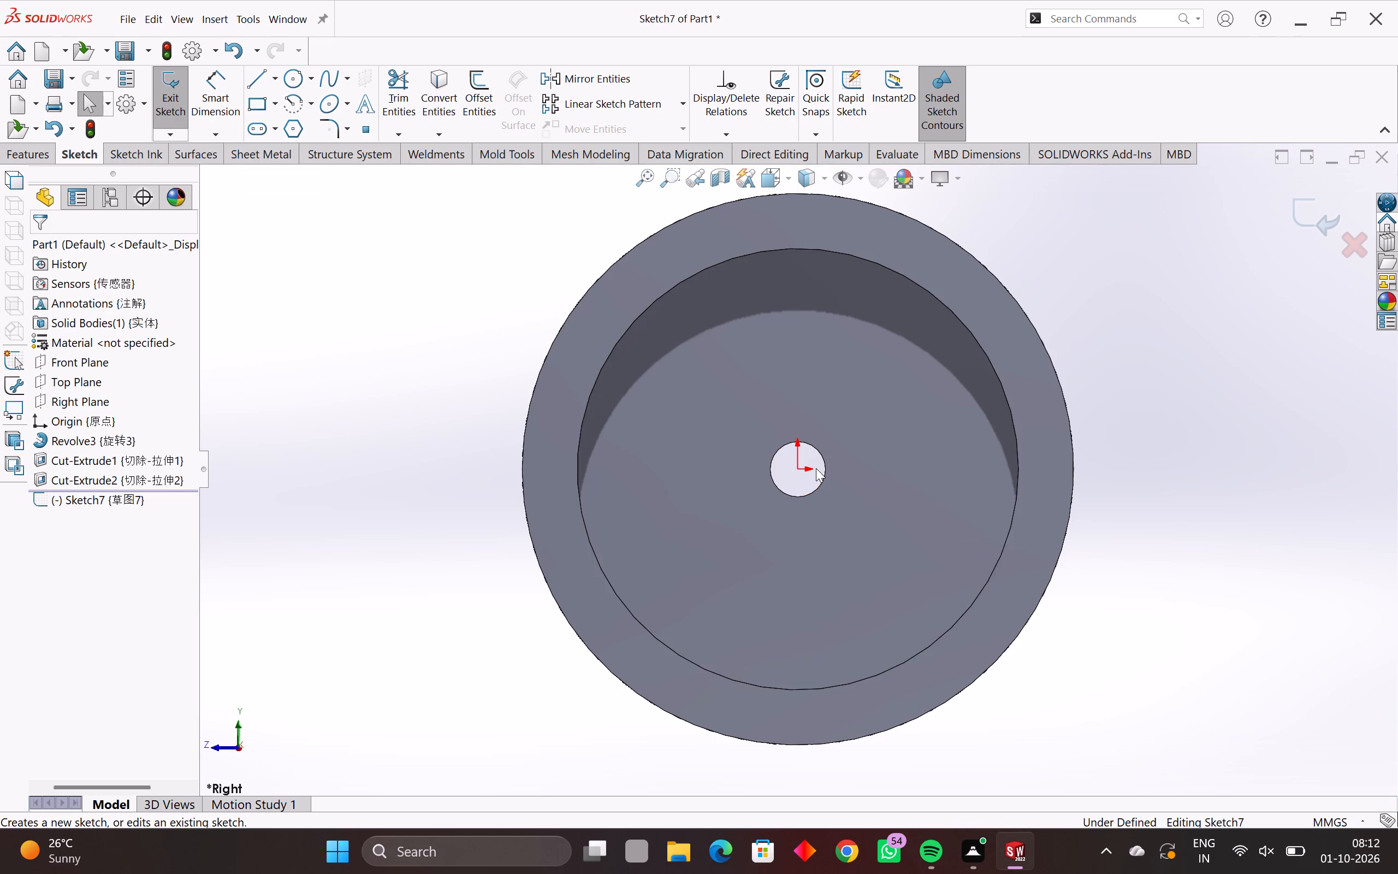
Draw a circle of radius 25 mm centred on the origin, around the pulley's central bore.
scroll(816, 468, "up", 6)
scroll(782, 470, "down", 4)
middle_click_drag(785, 475, 789, 476)
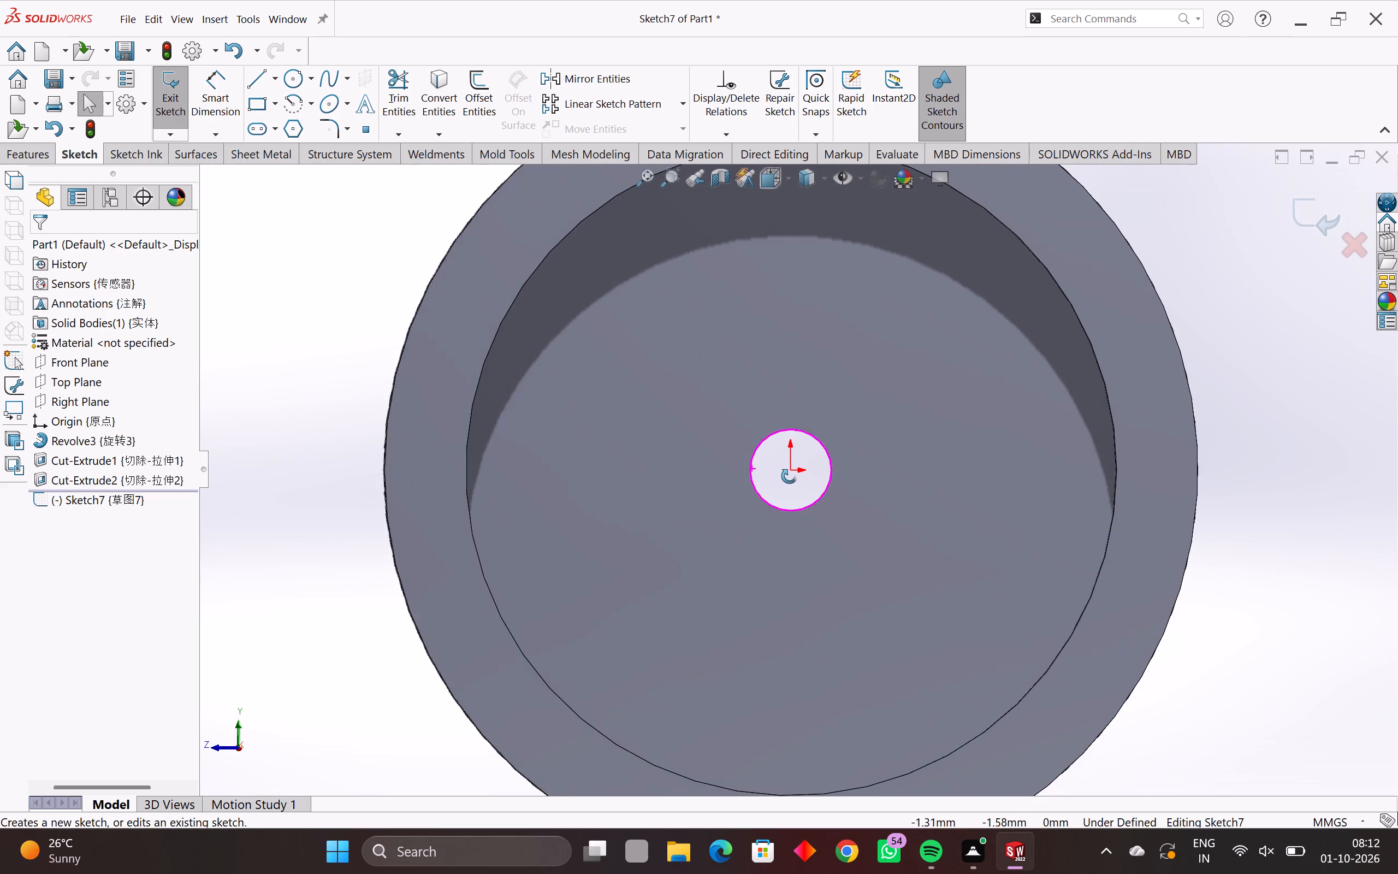
middle_click_drag(789, 476, 803, 481)
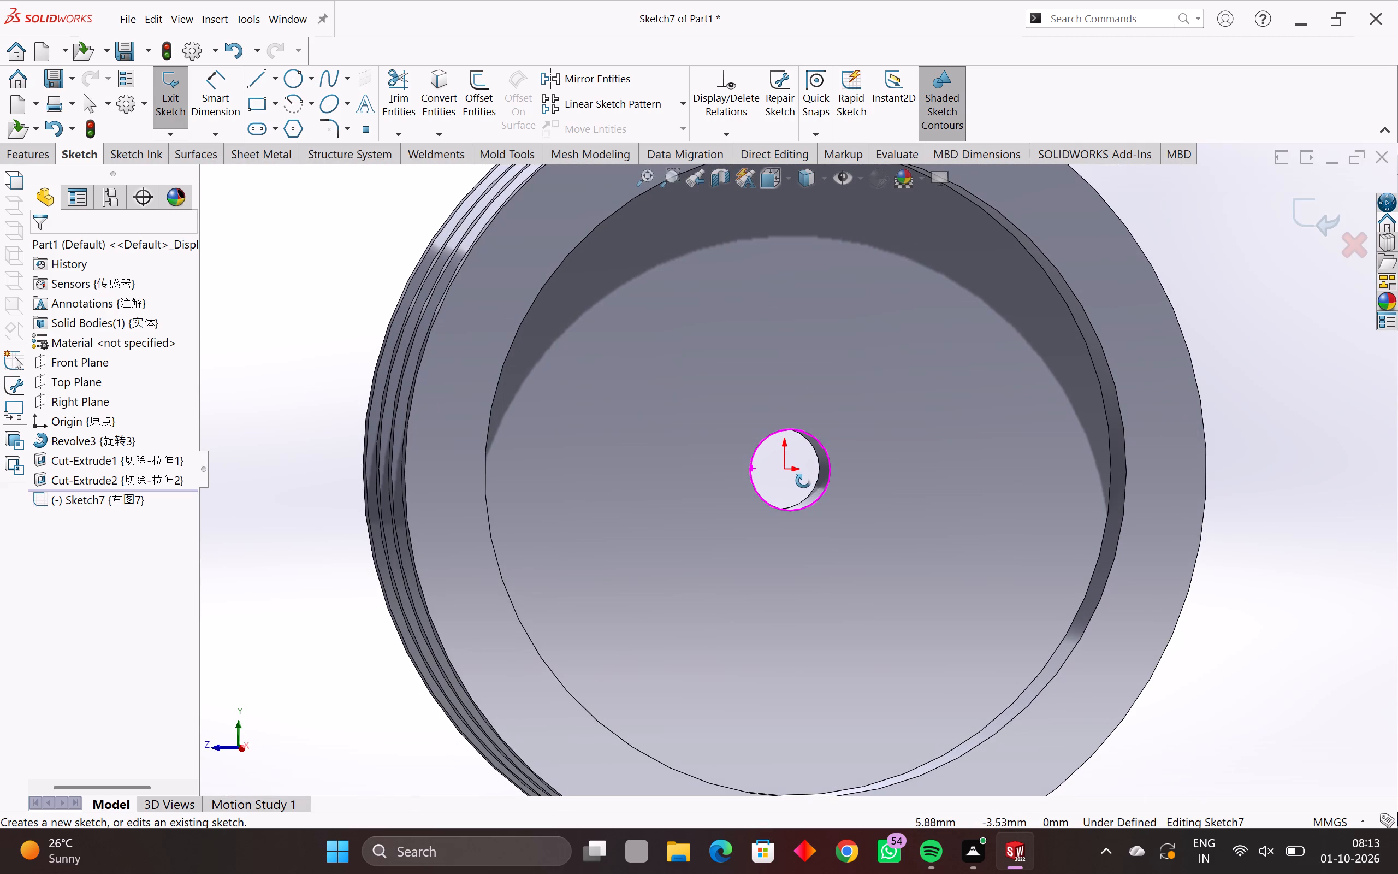
middle_click_drag(803, 481, 780, 485)
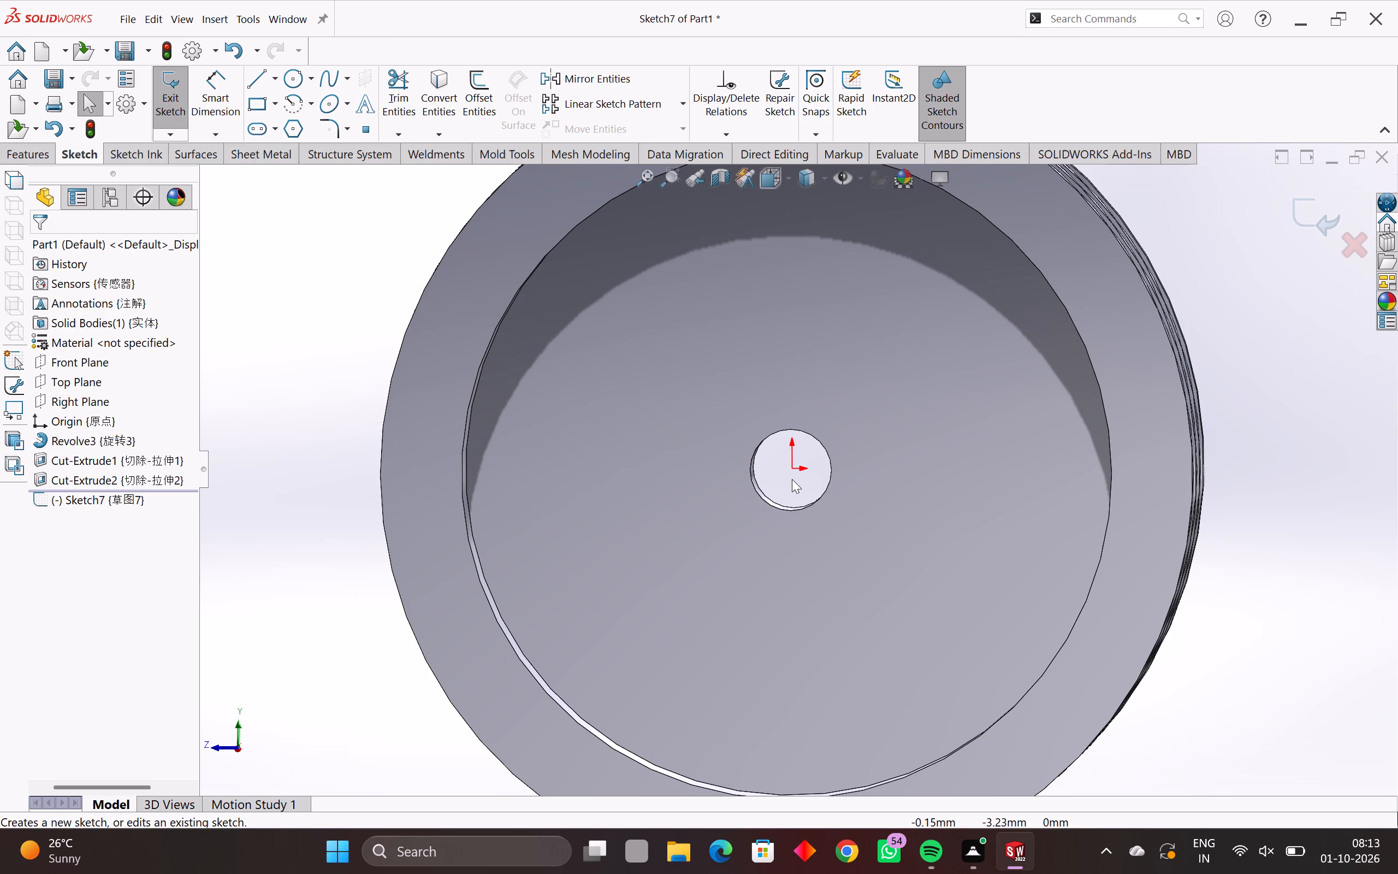
scroll(832, 457, "up", 2)
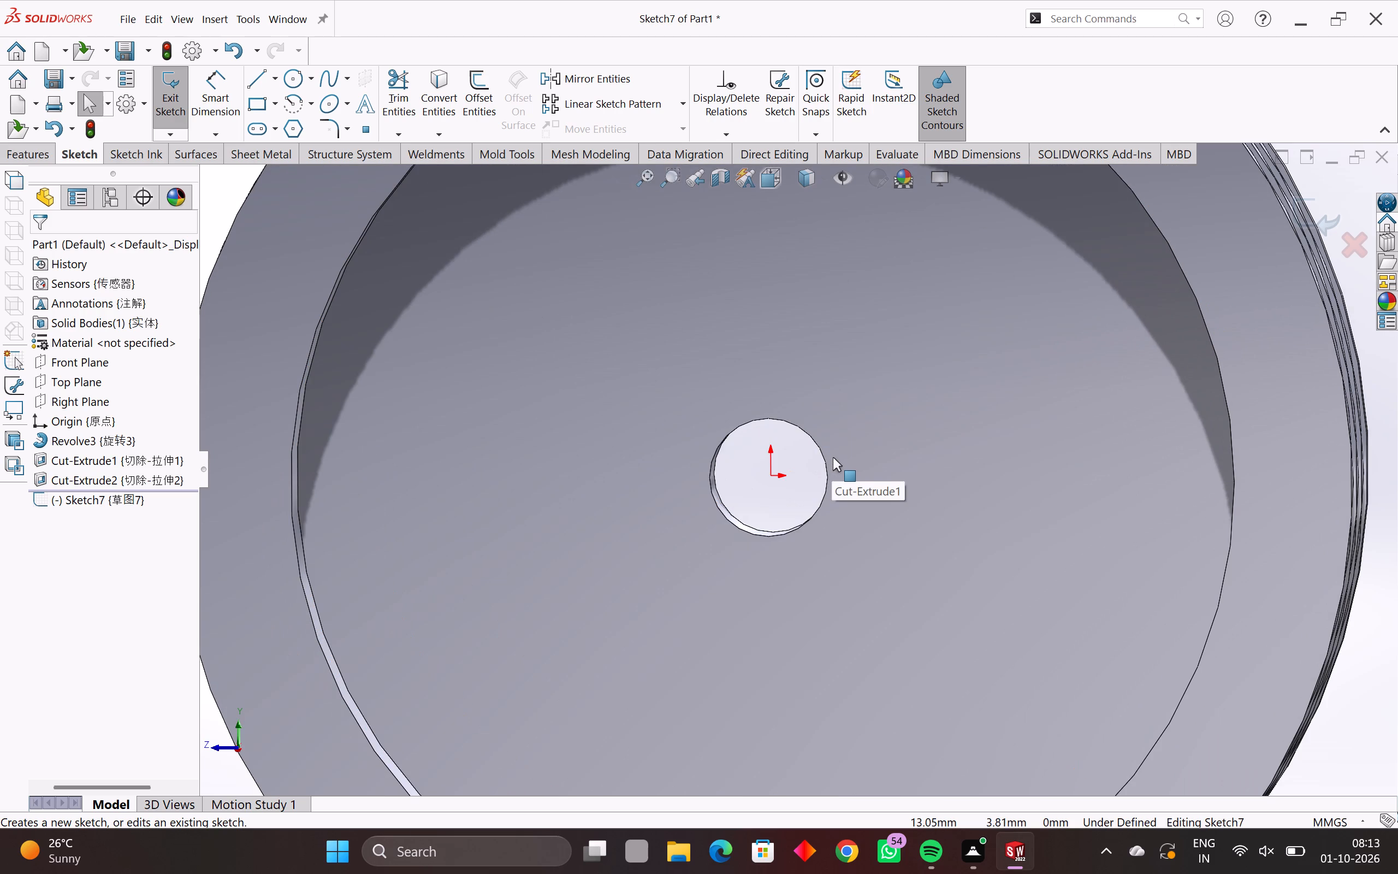
key("c")
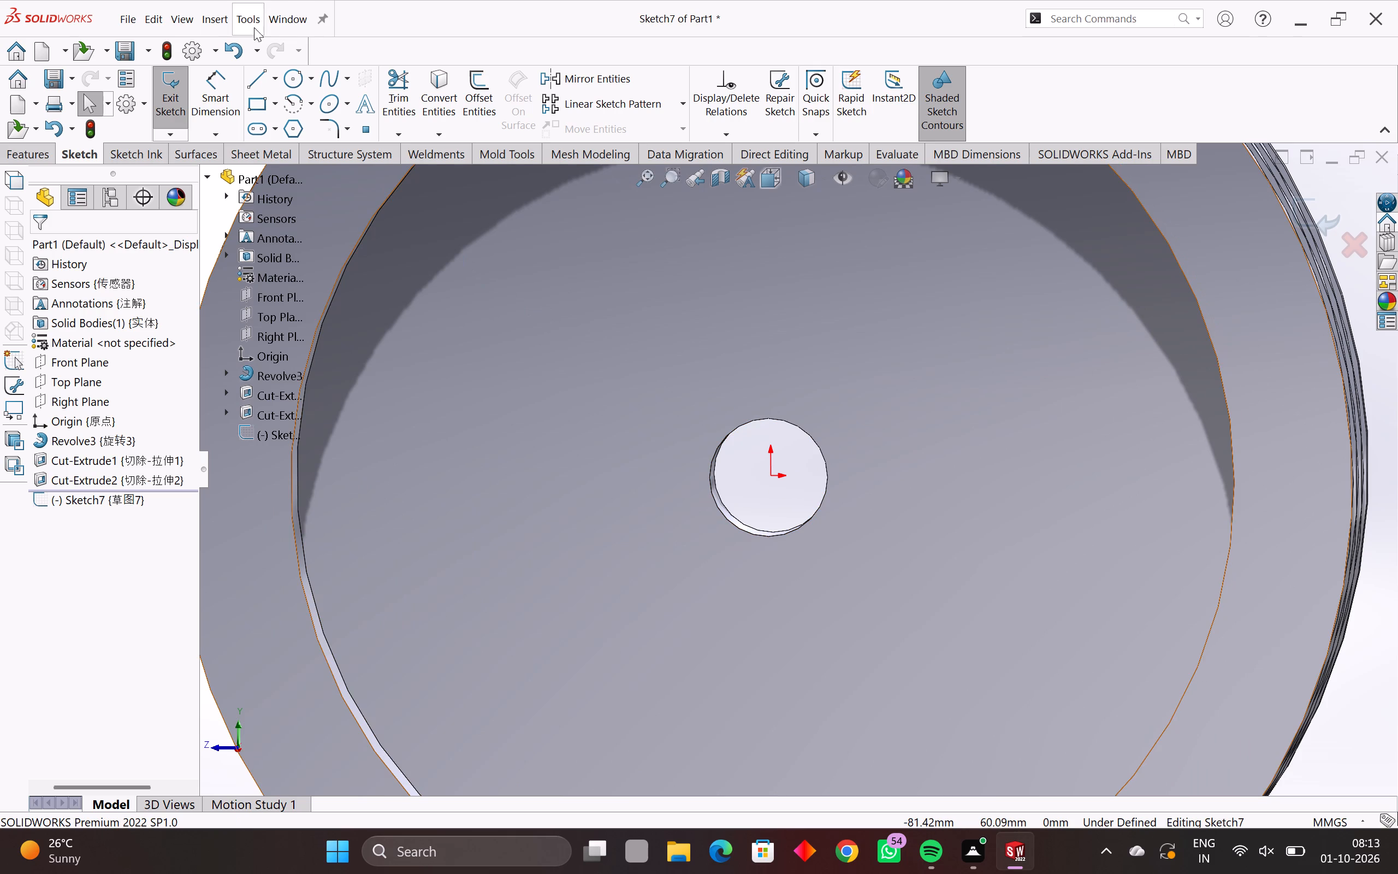
left_click(293, 79)
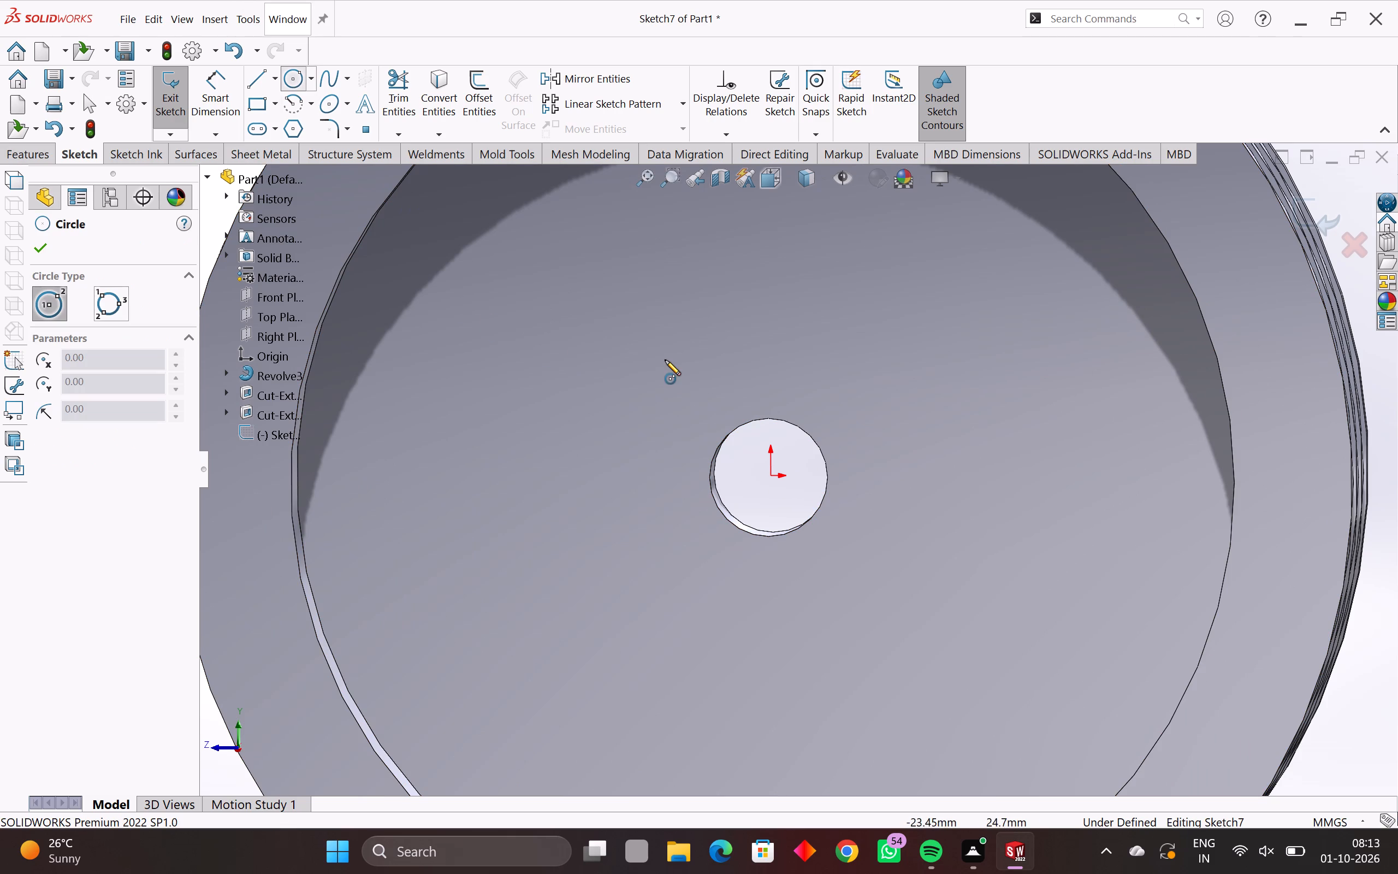
left_click(773, 476)
scroll(844, 481, "down", 2)
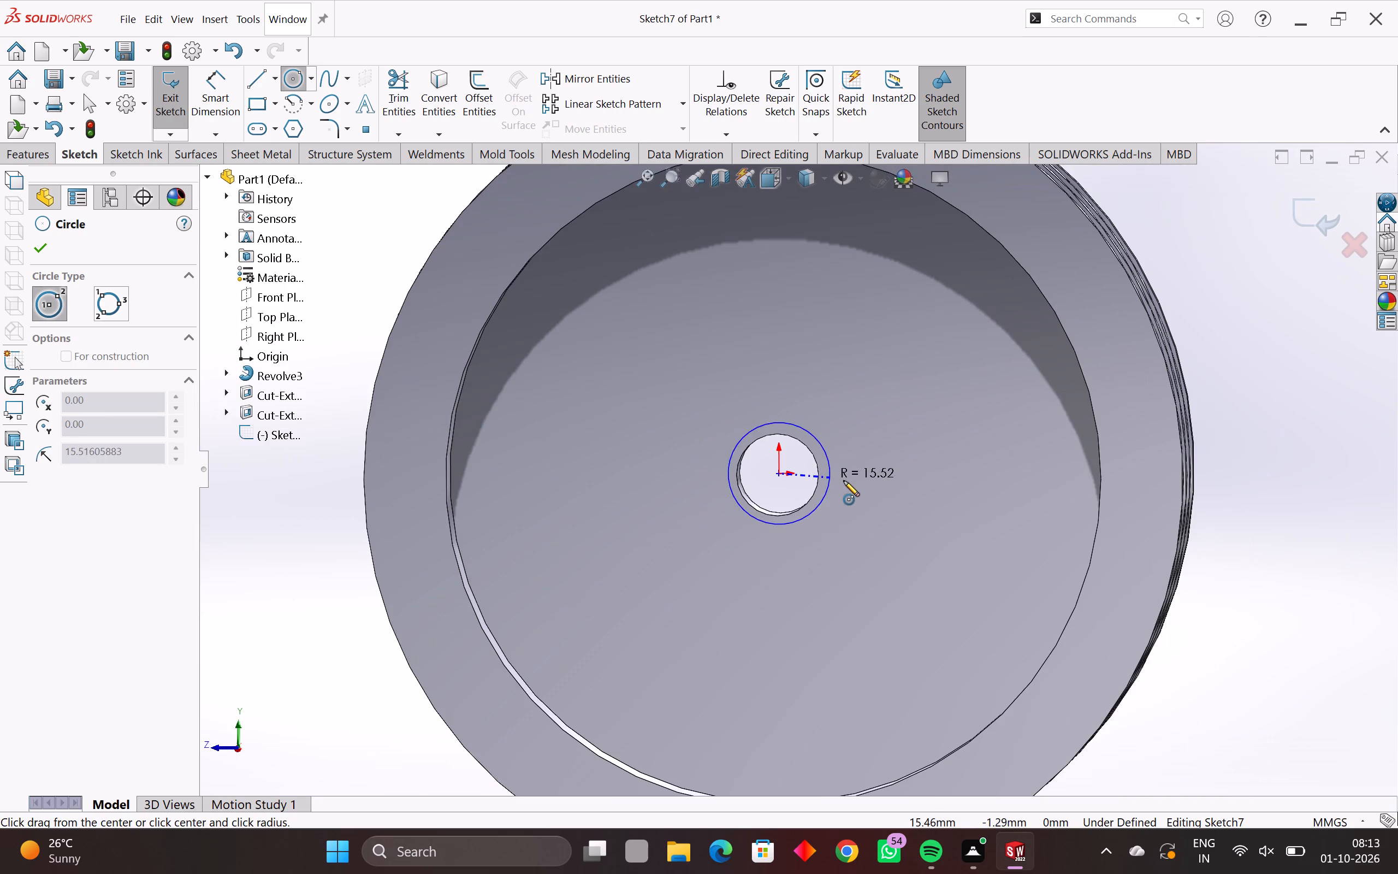
middle_click_drag(844, 481, 993, 425)
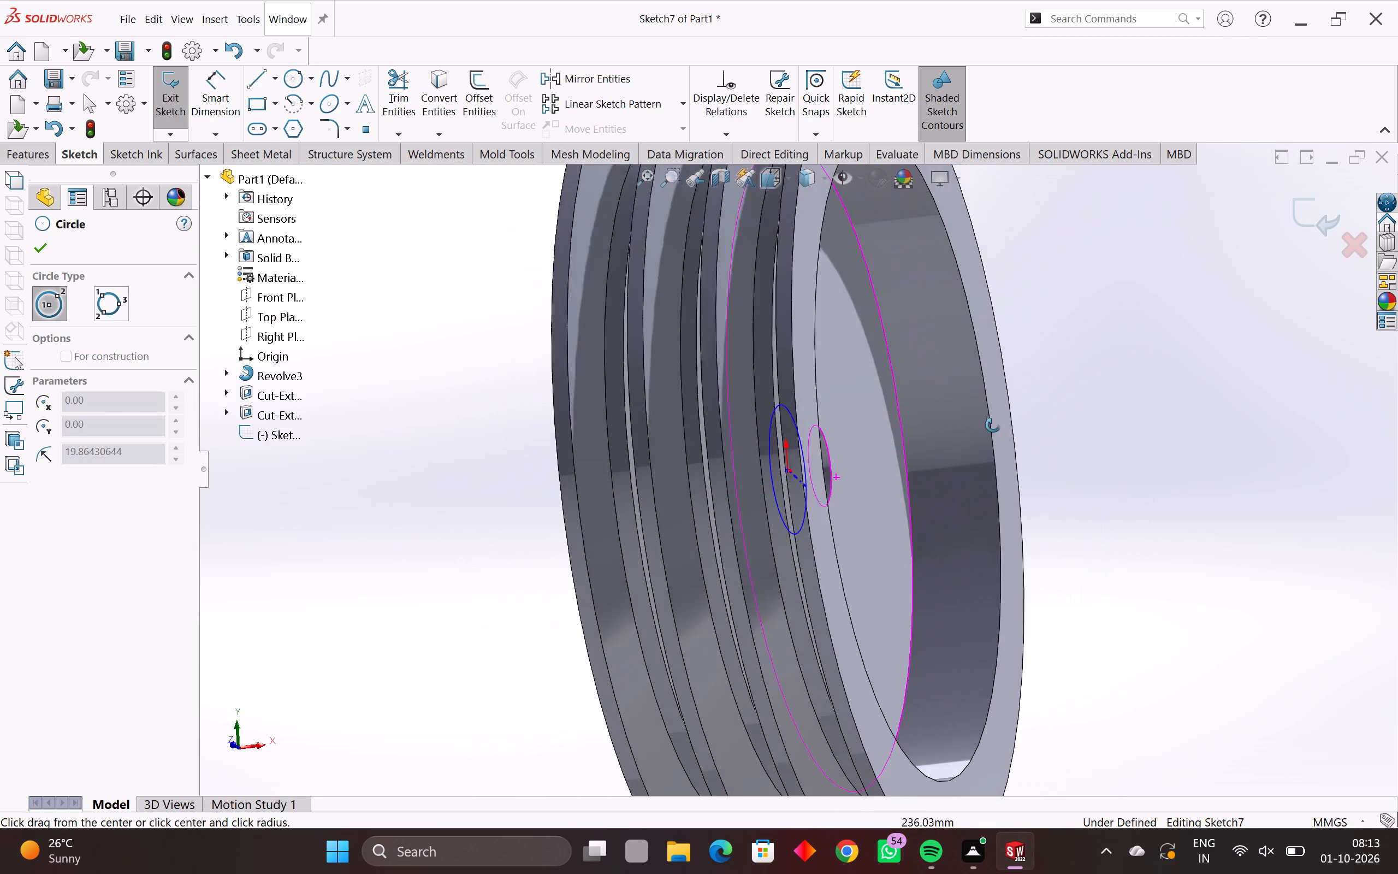
middle_click_drag(993, 425, 992, 423)
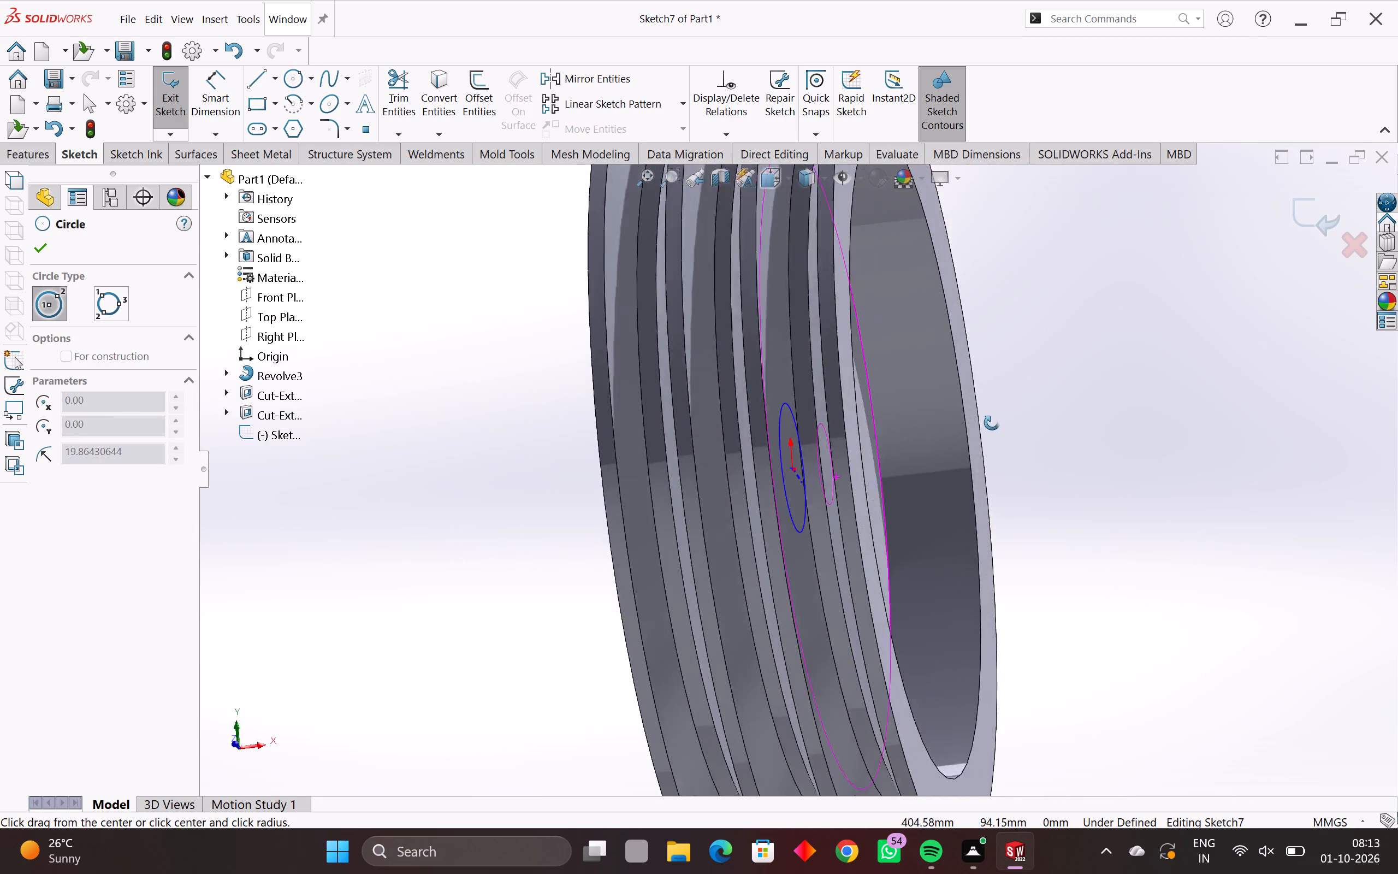
middle_click_drag(992, 423, 916, 444)
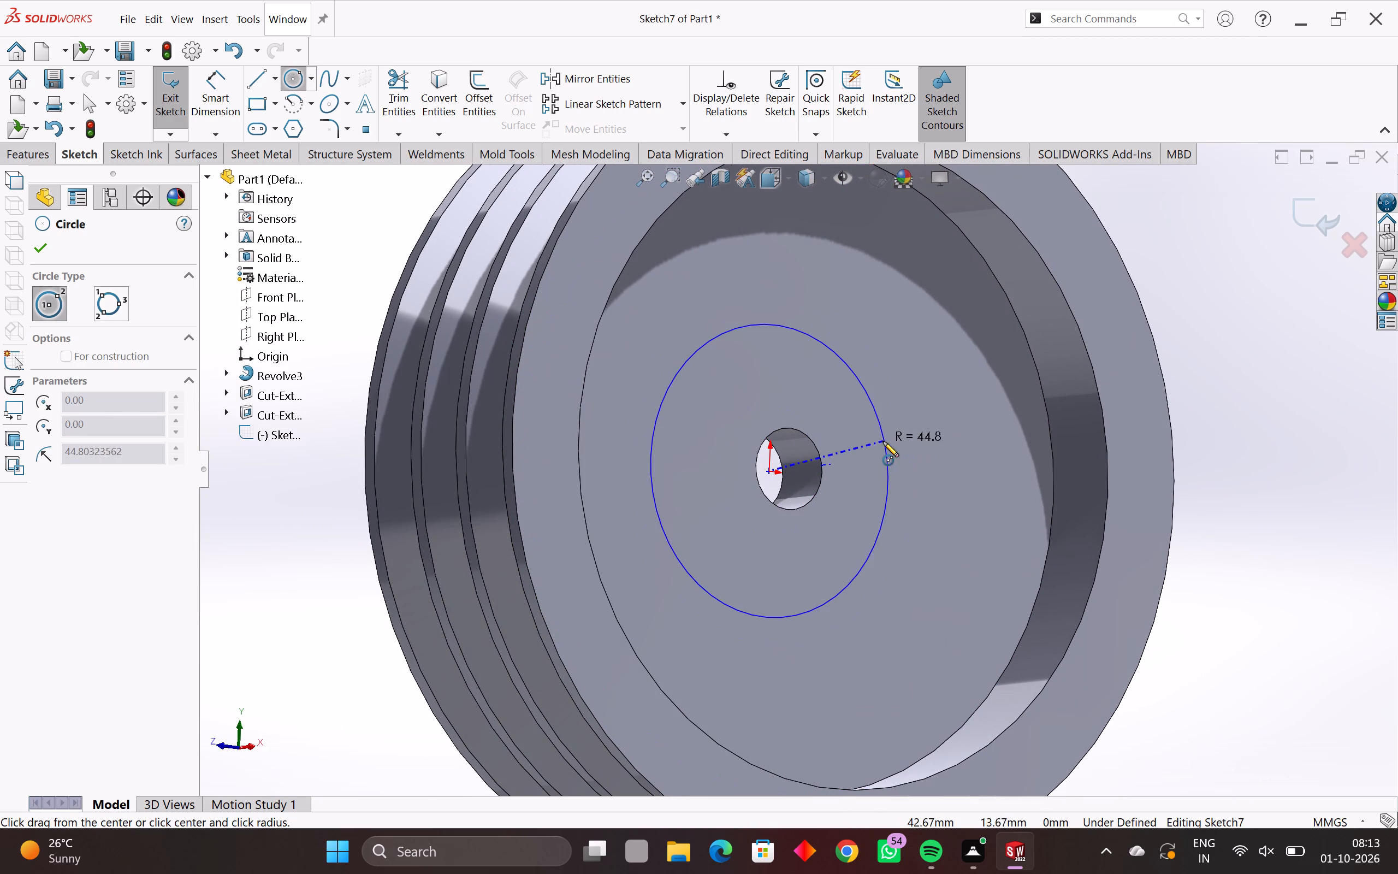
middle_click_drag(879, 444, 825, 455)
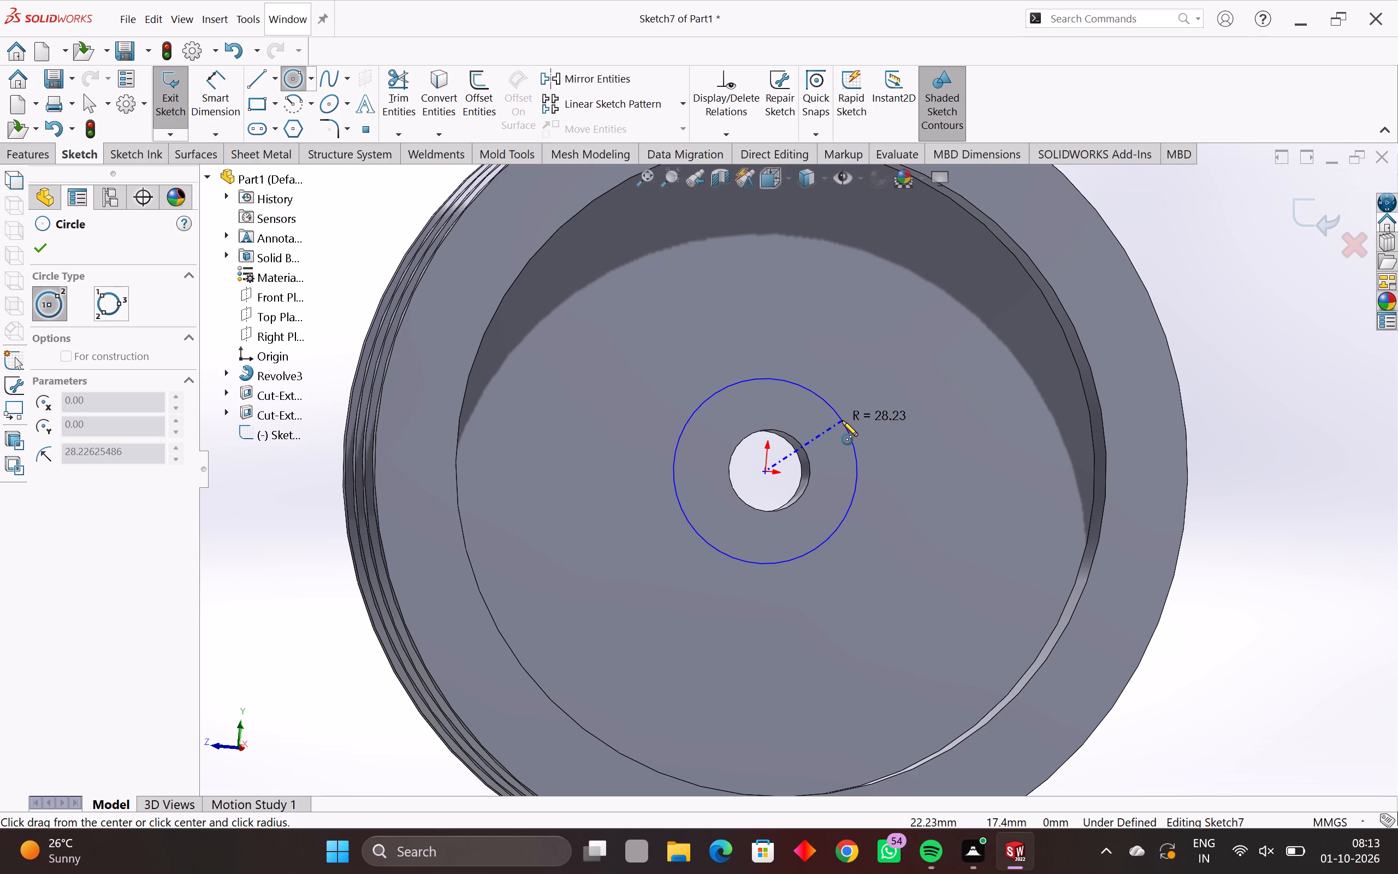
left_click(842, 421)
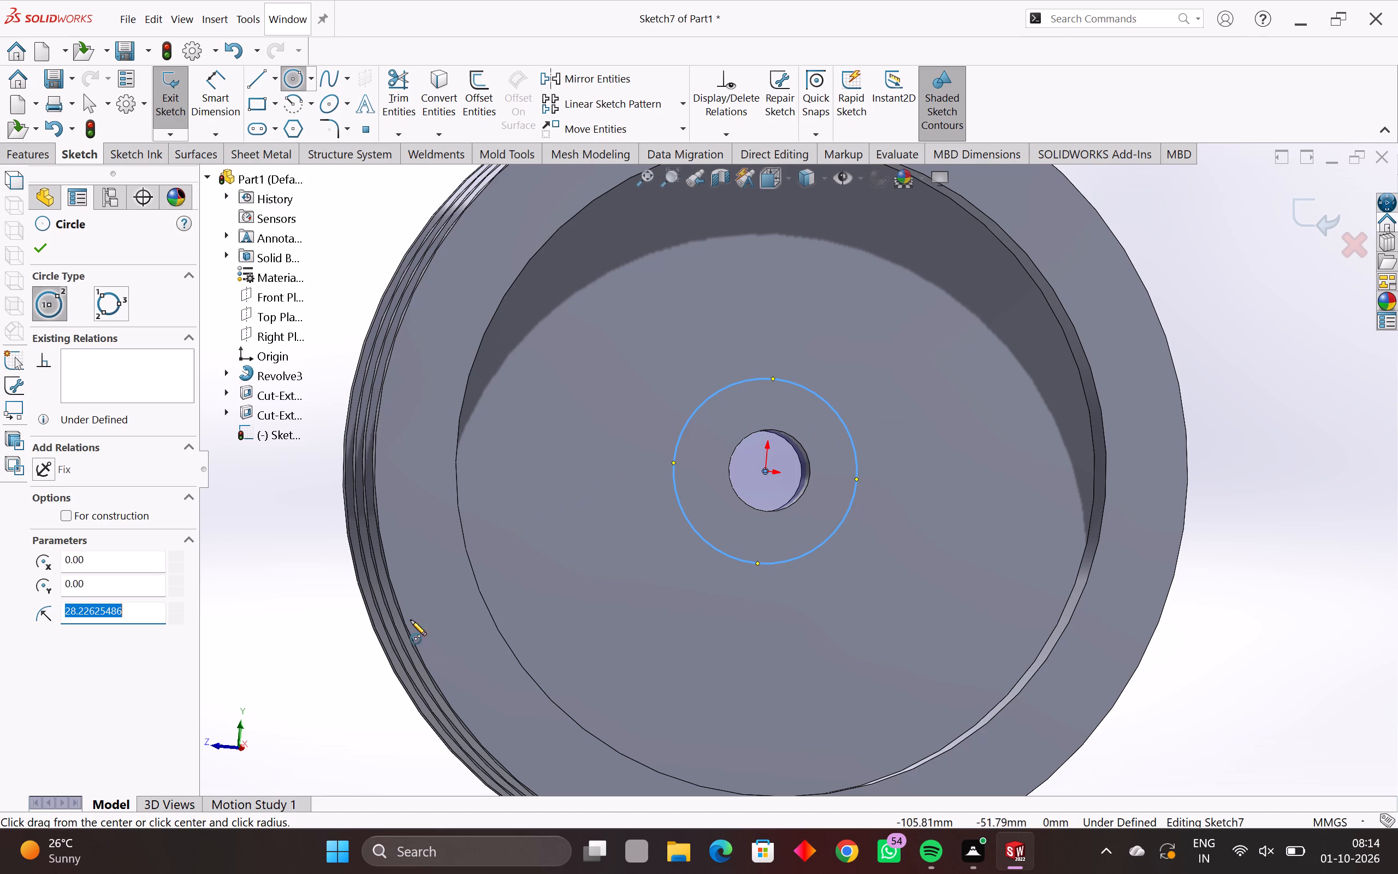
key("2")
key("5")
key("Return")
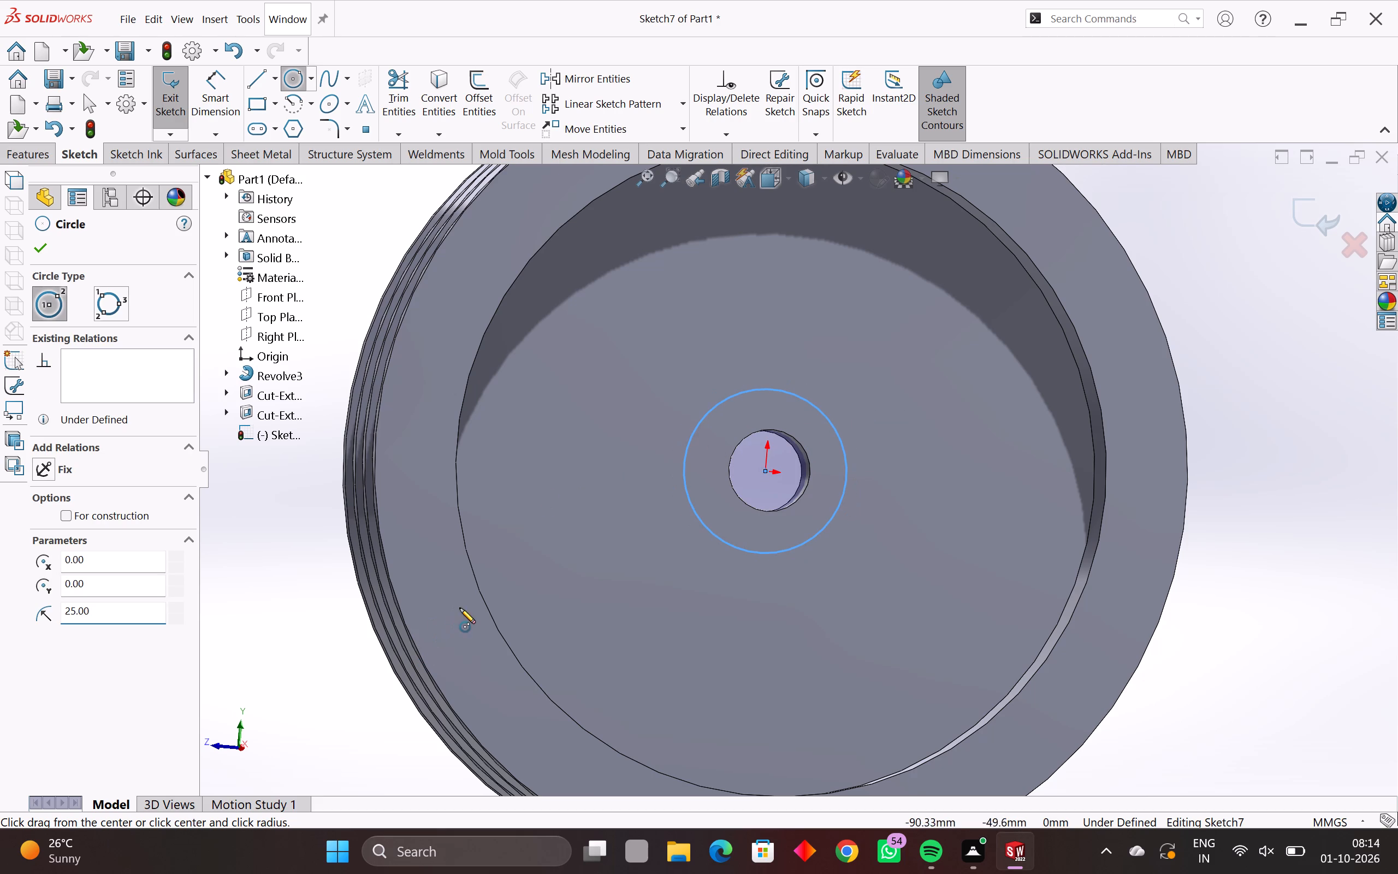
middle_click_drag(707, 518, 956, 476)
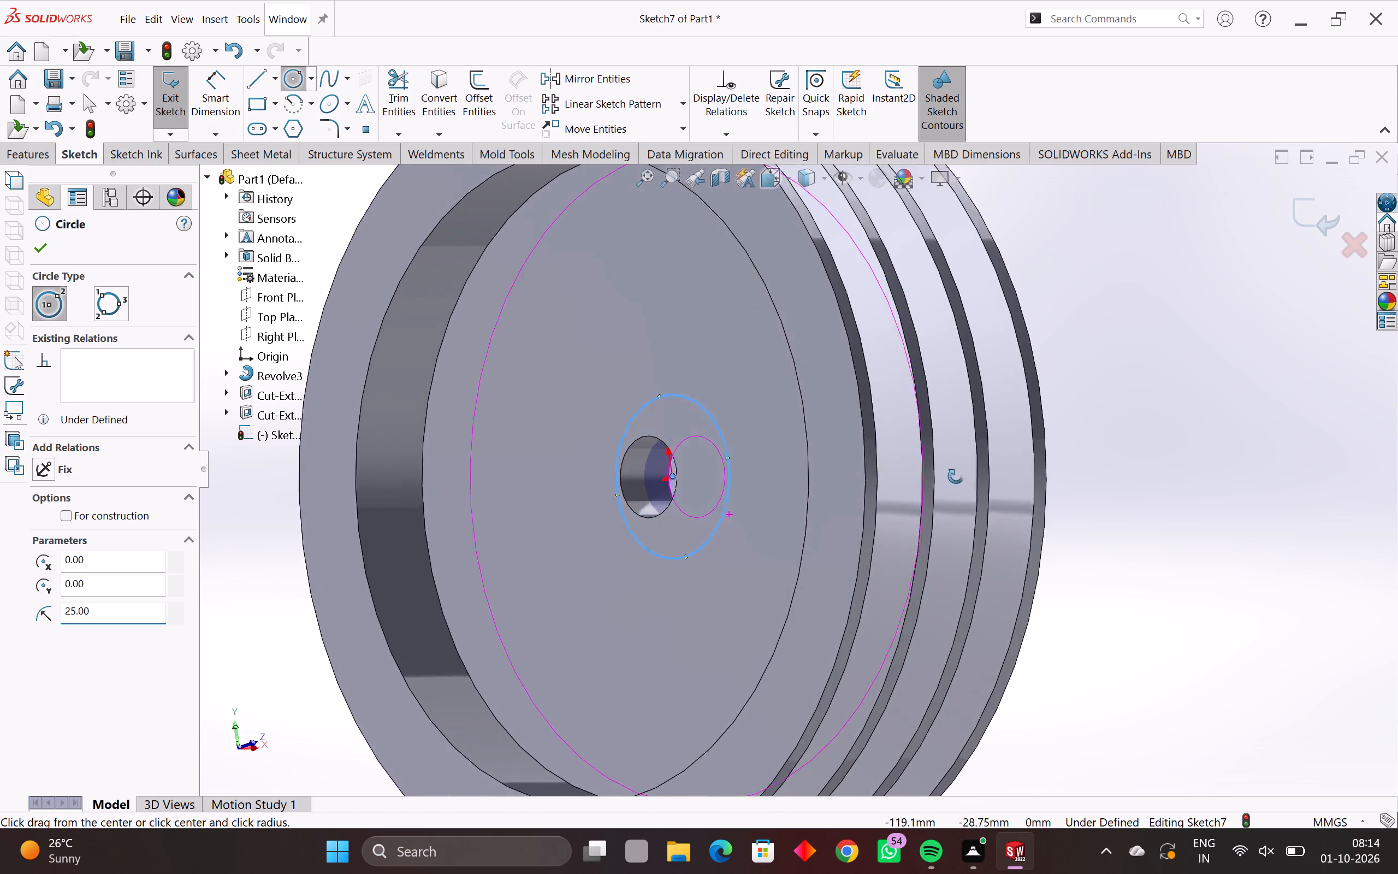
middle_click_drag(956, 476, 984, 466)
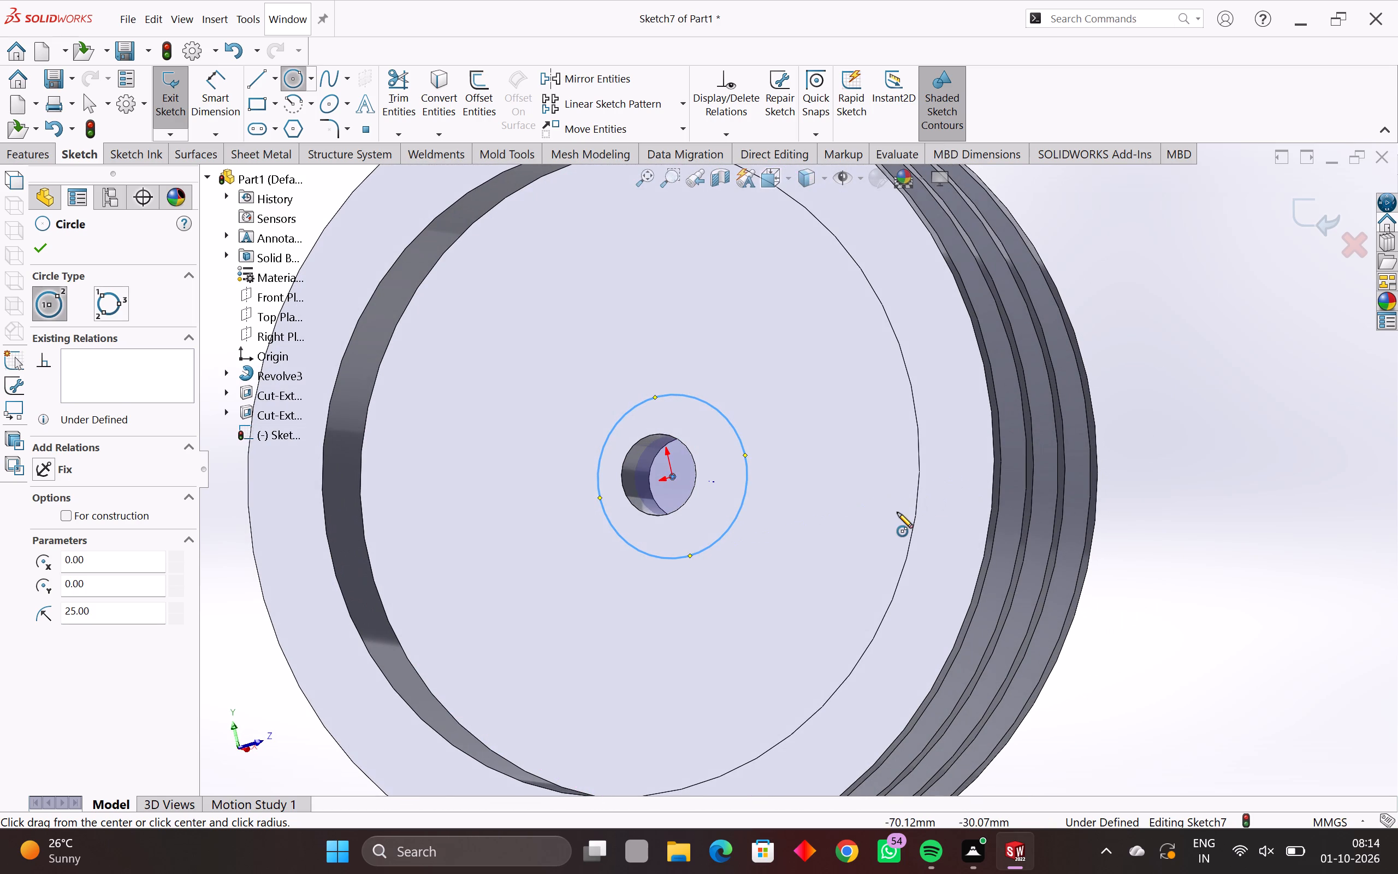
key("Escape")
key("Escape")
key("Escape")
key("Escape")
Boss-extrude the circle blind 35 mm from the sketch plane, merged with the pulley, to form a central hub.
scroll(771, 530, "down", 1)
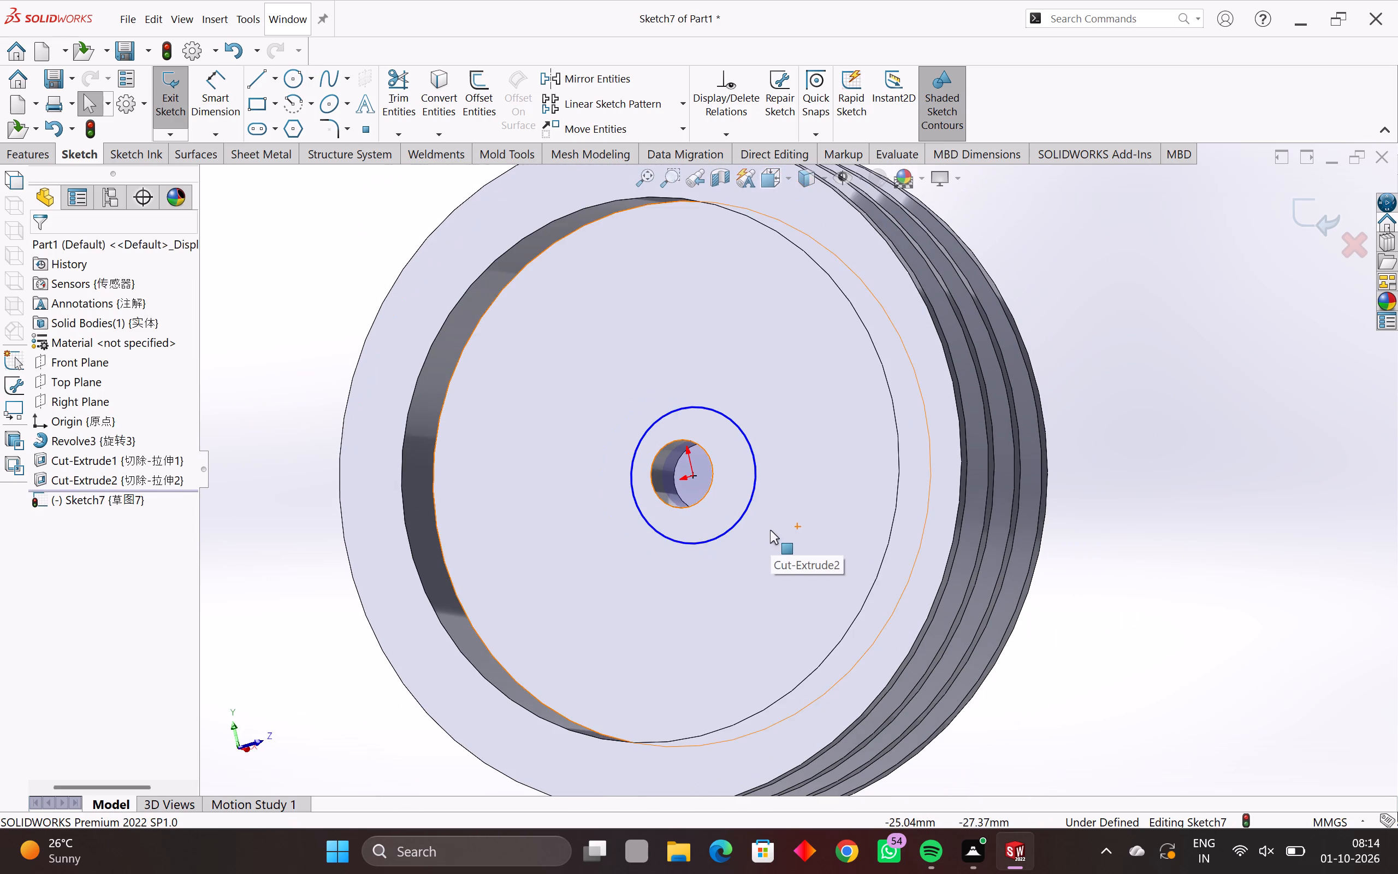
scroll(769, 530, "down", 1)
middle_click_drag(769, 530, 553, 578)
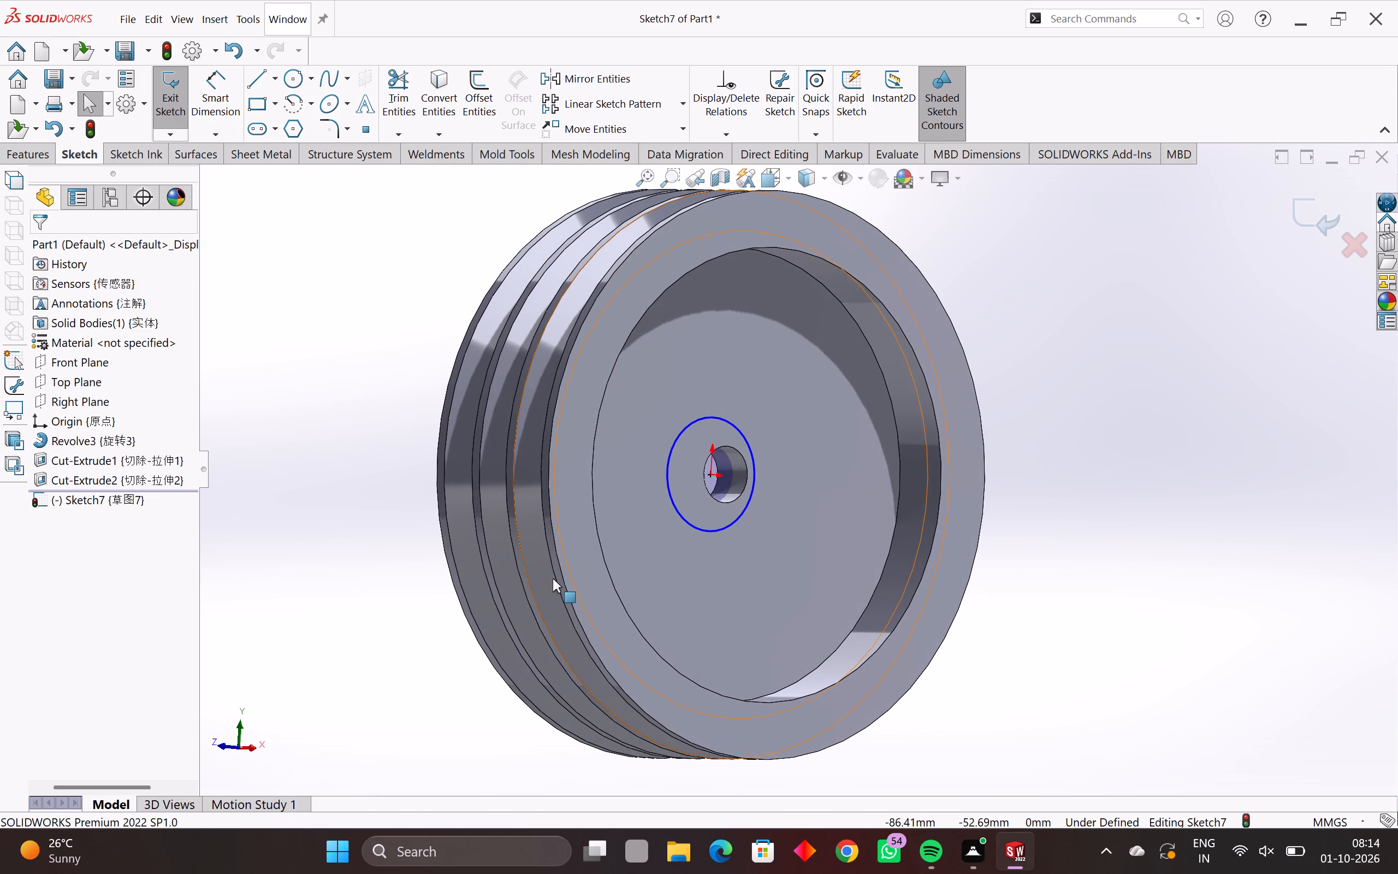
left_click(671, 496)
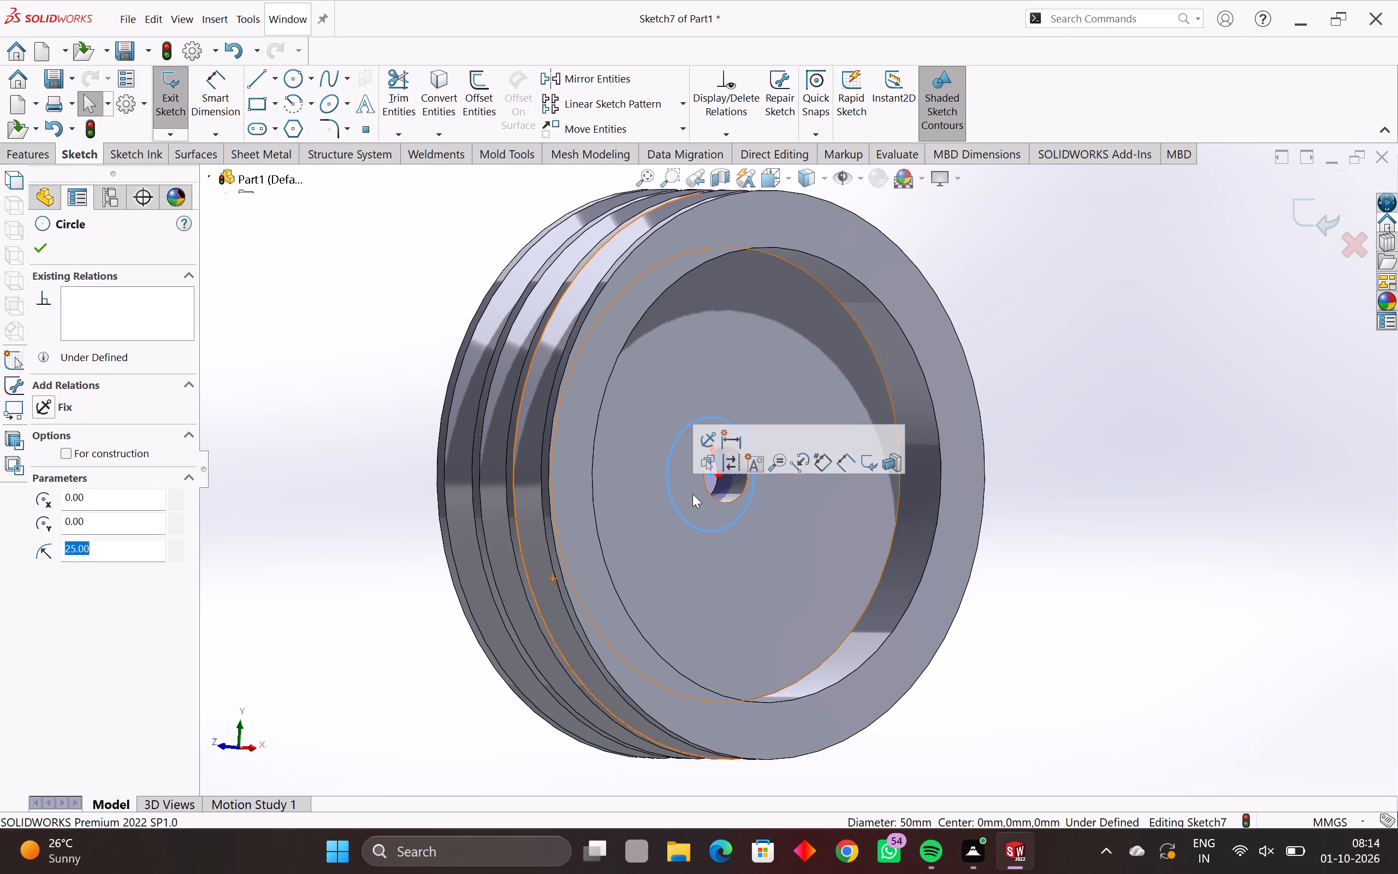
left_click(26, 160)
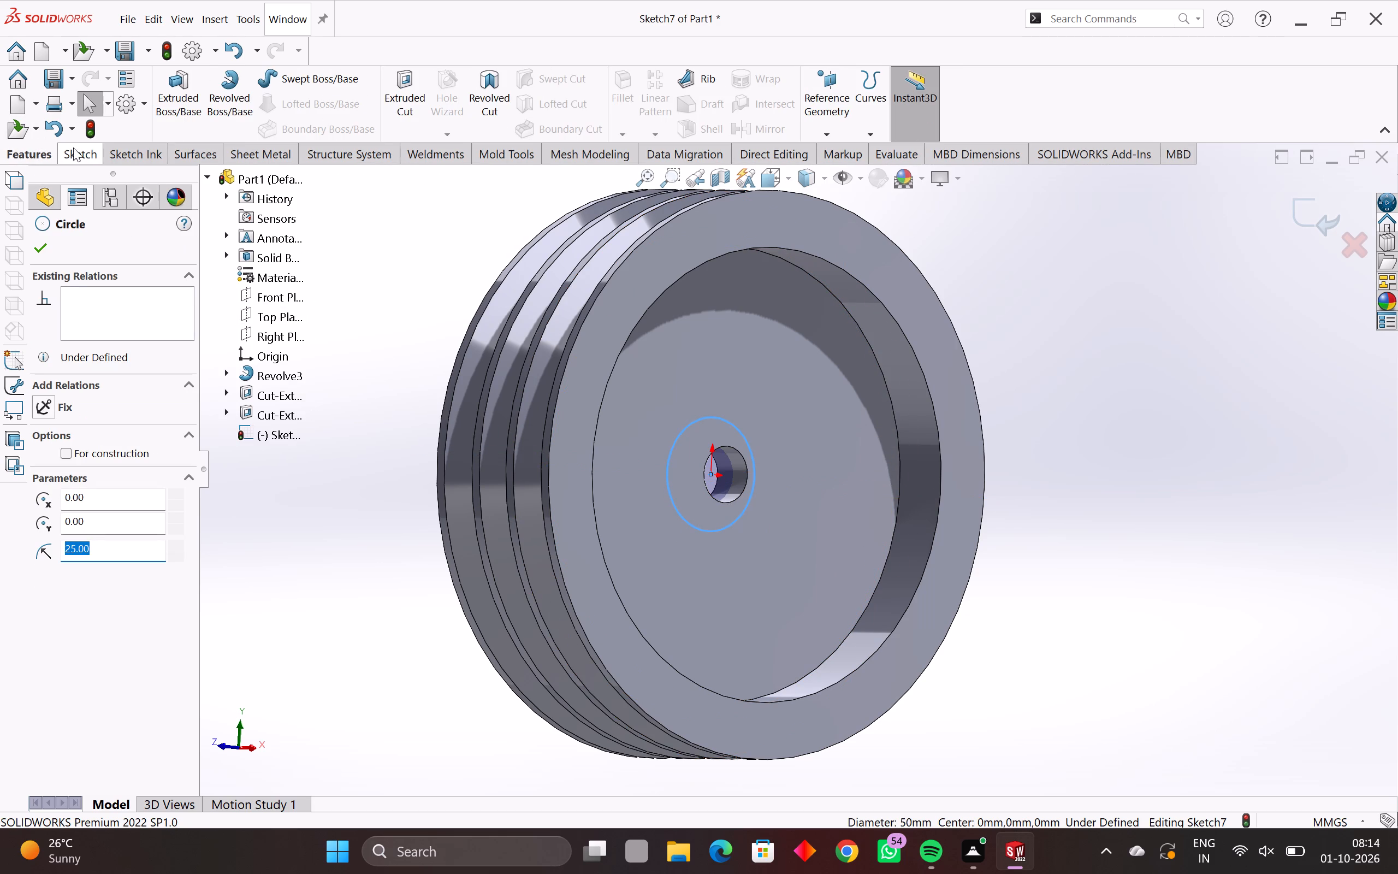
left_click(164, 83)
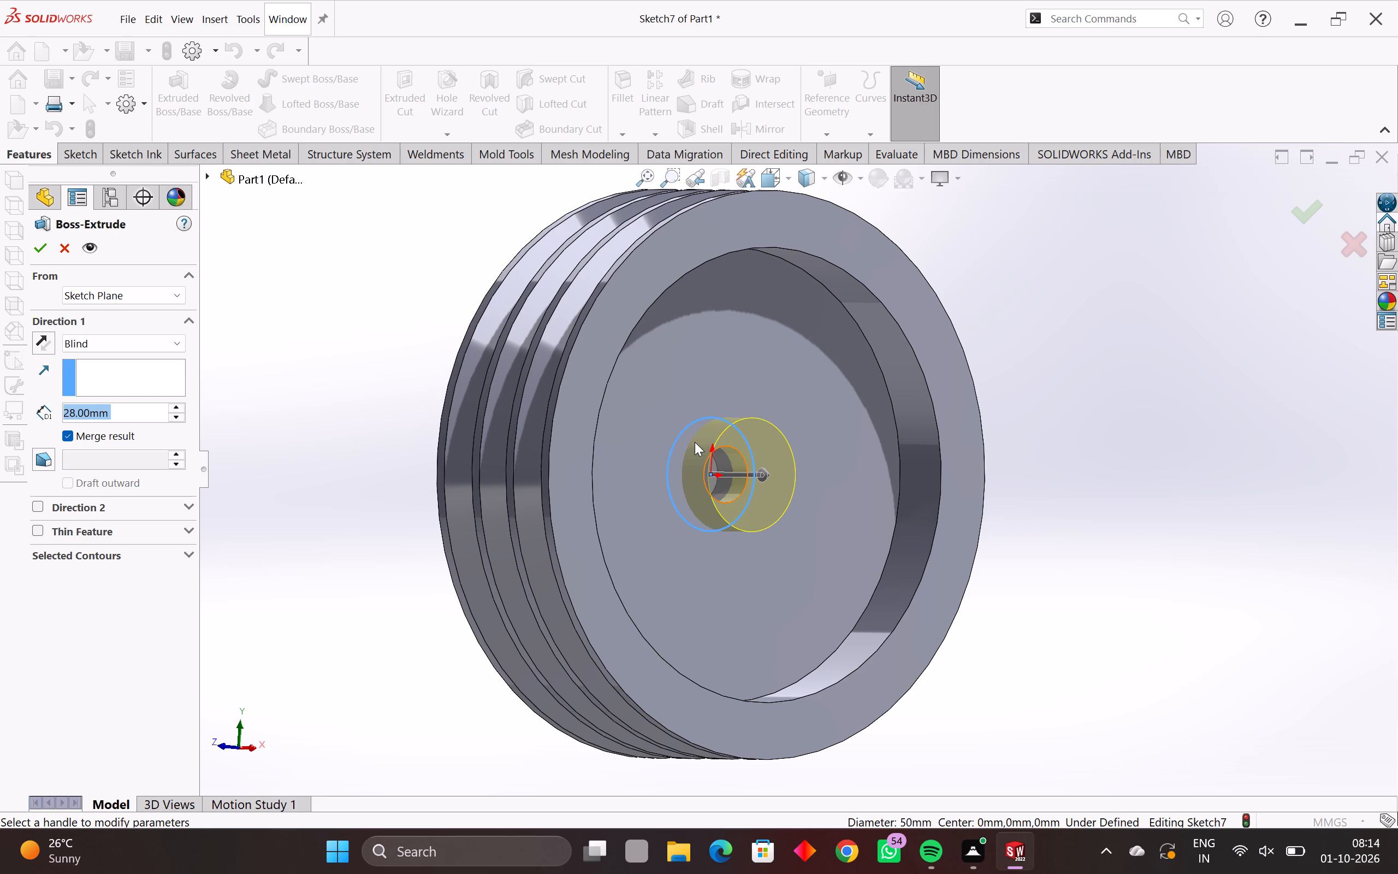
type("35")
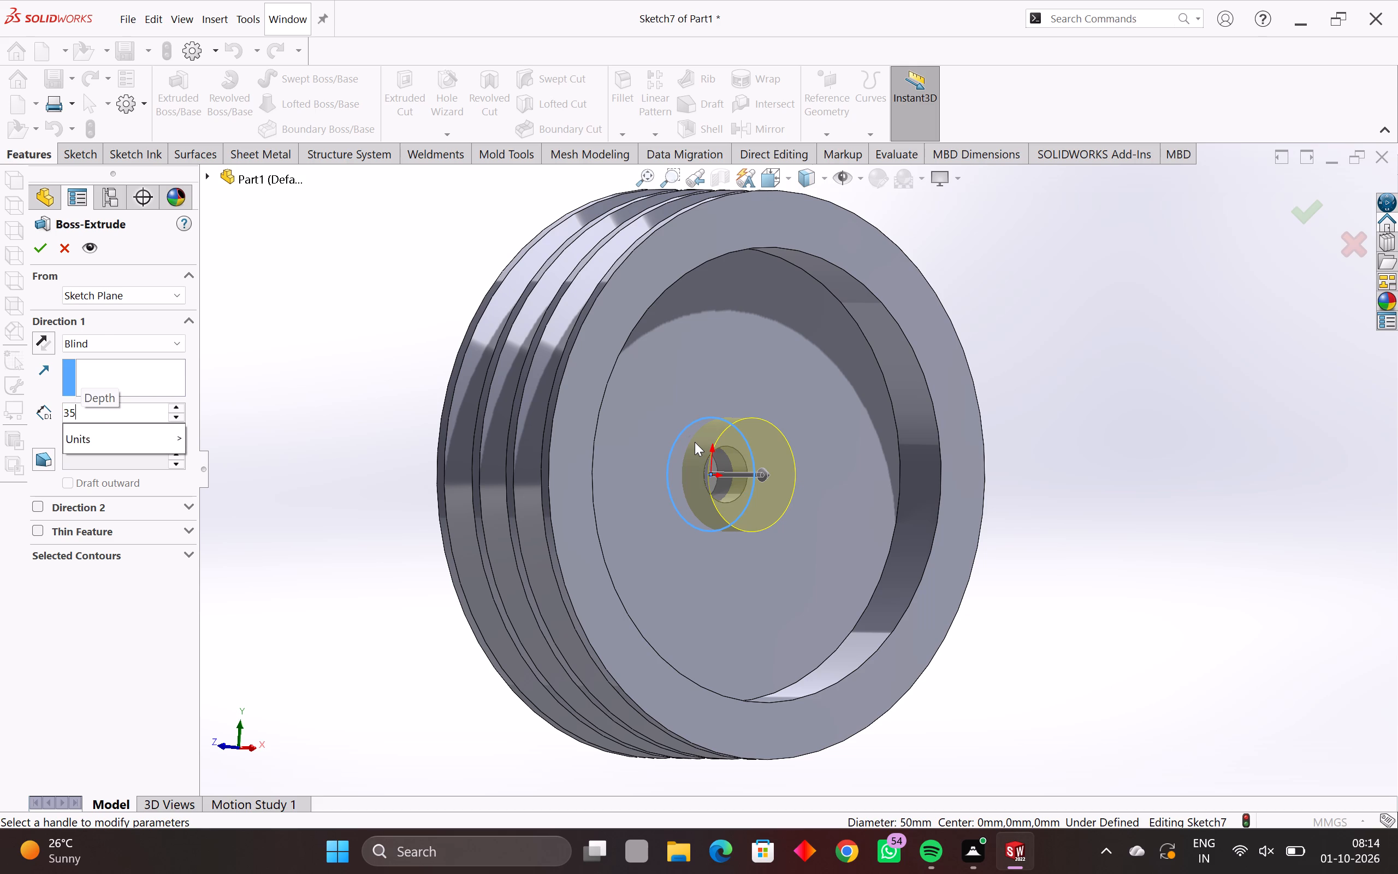
key("Return")
key("Return")
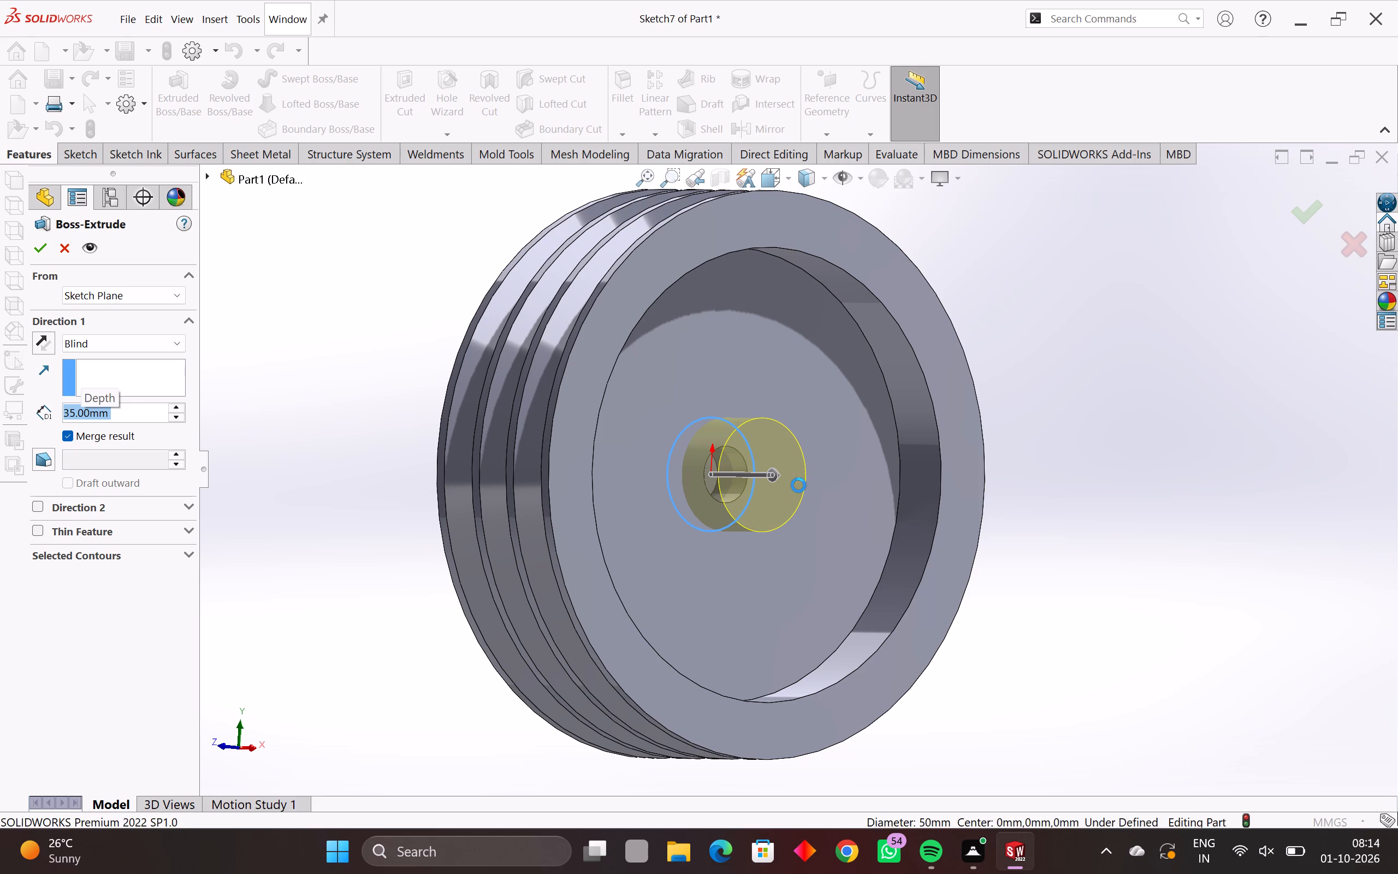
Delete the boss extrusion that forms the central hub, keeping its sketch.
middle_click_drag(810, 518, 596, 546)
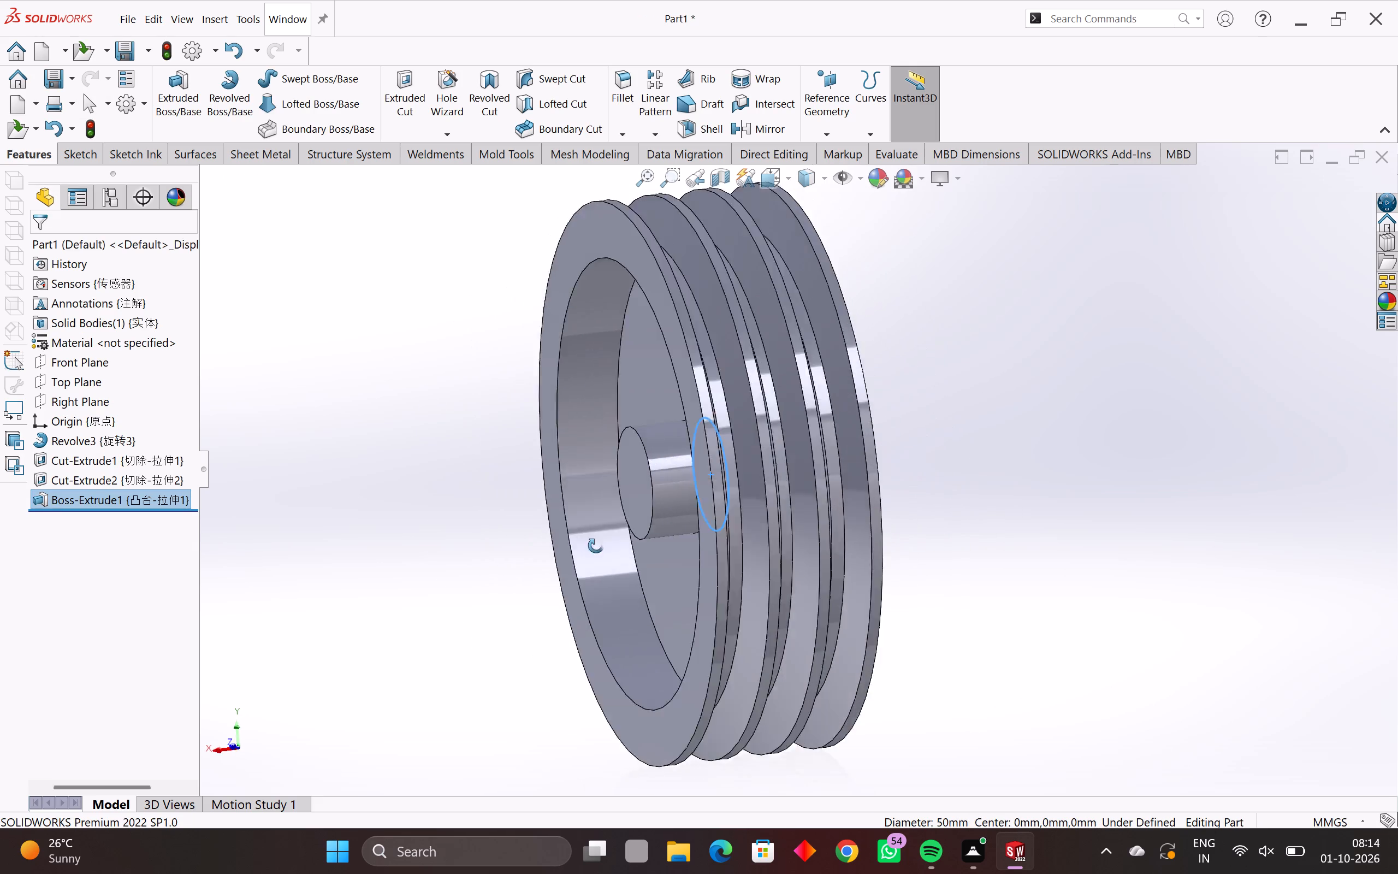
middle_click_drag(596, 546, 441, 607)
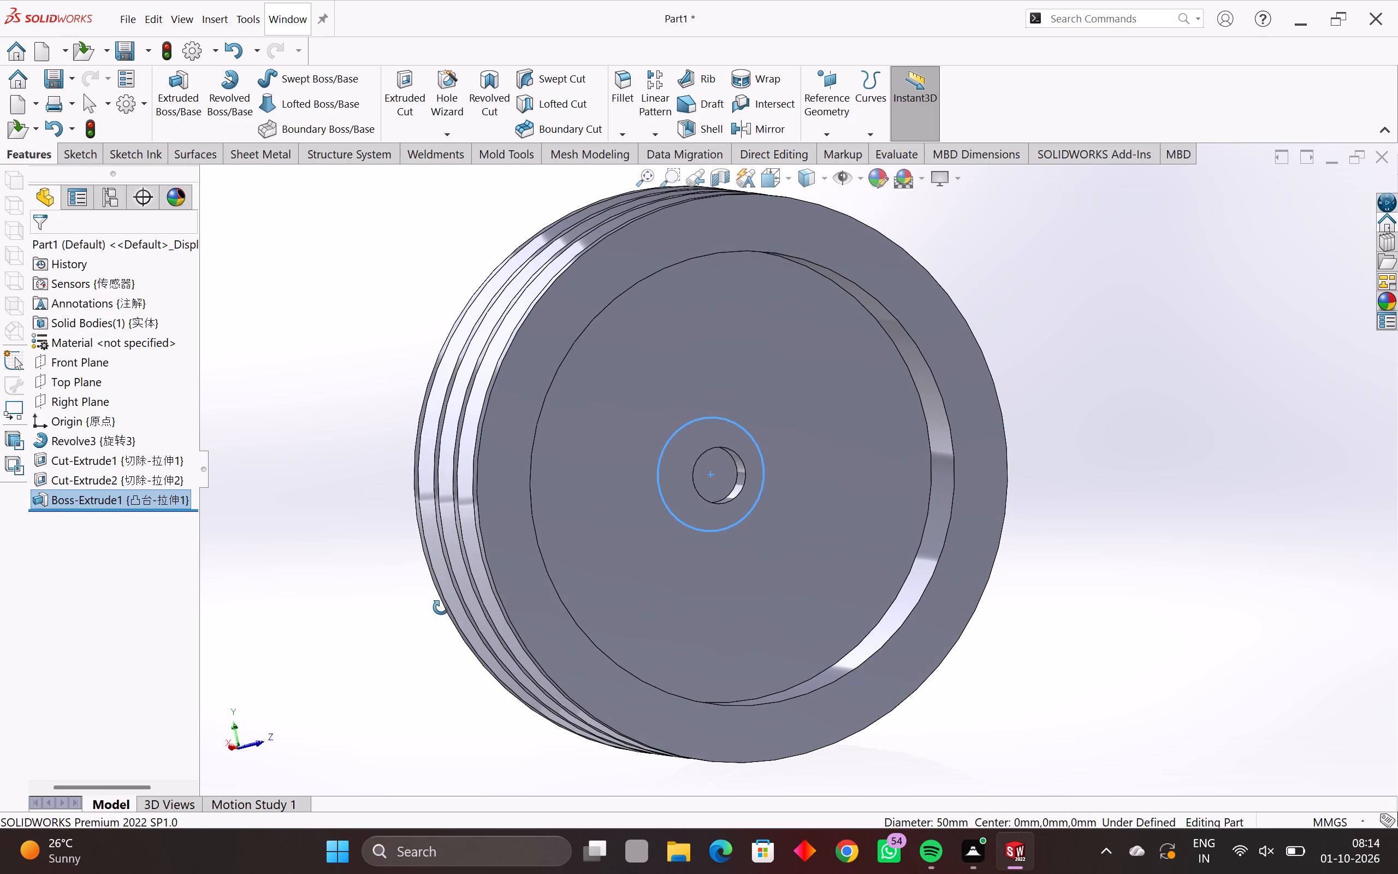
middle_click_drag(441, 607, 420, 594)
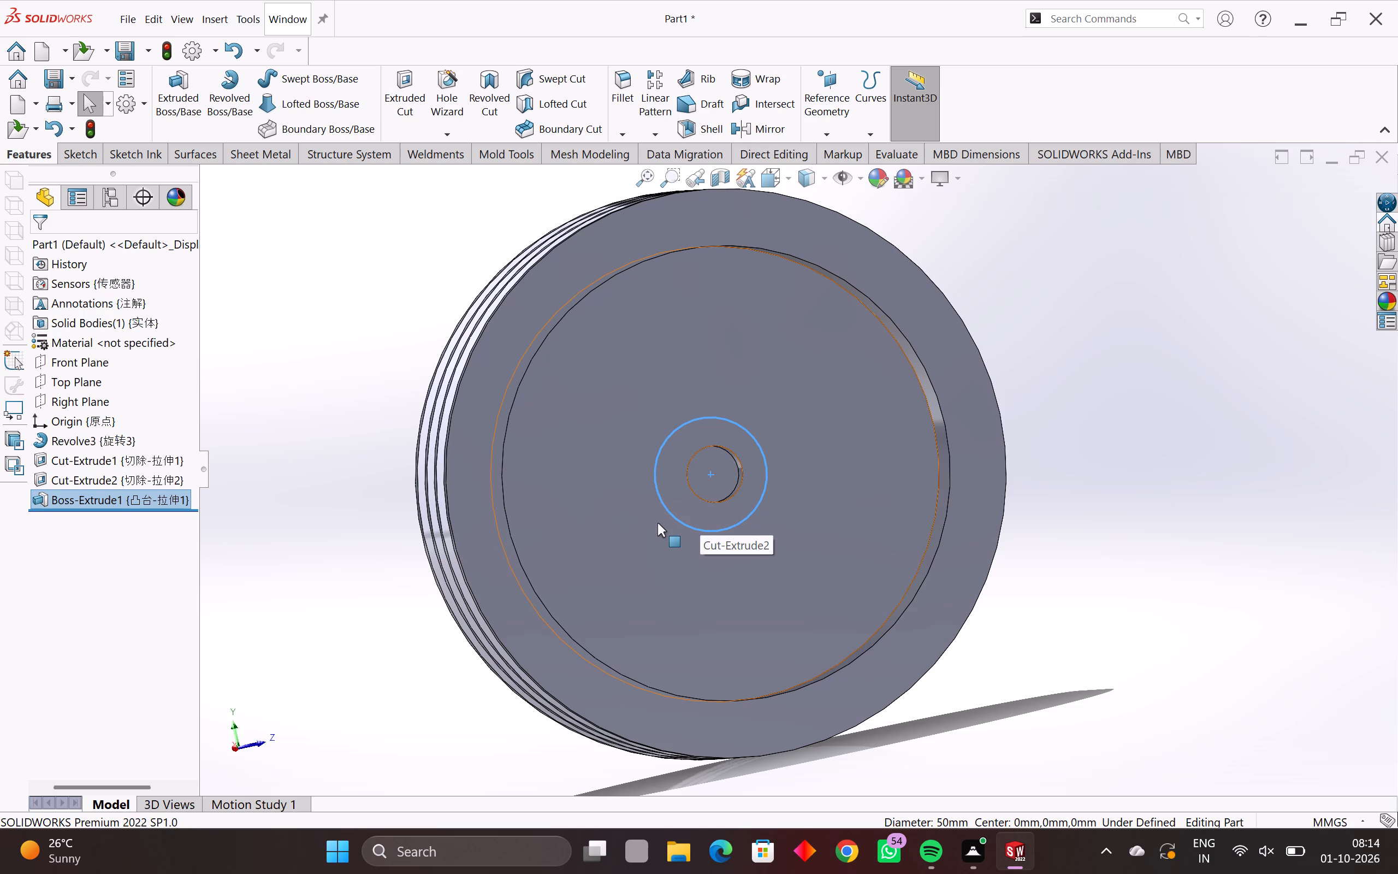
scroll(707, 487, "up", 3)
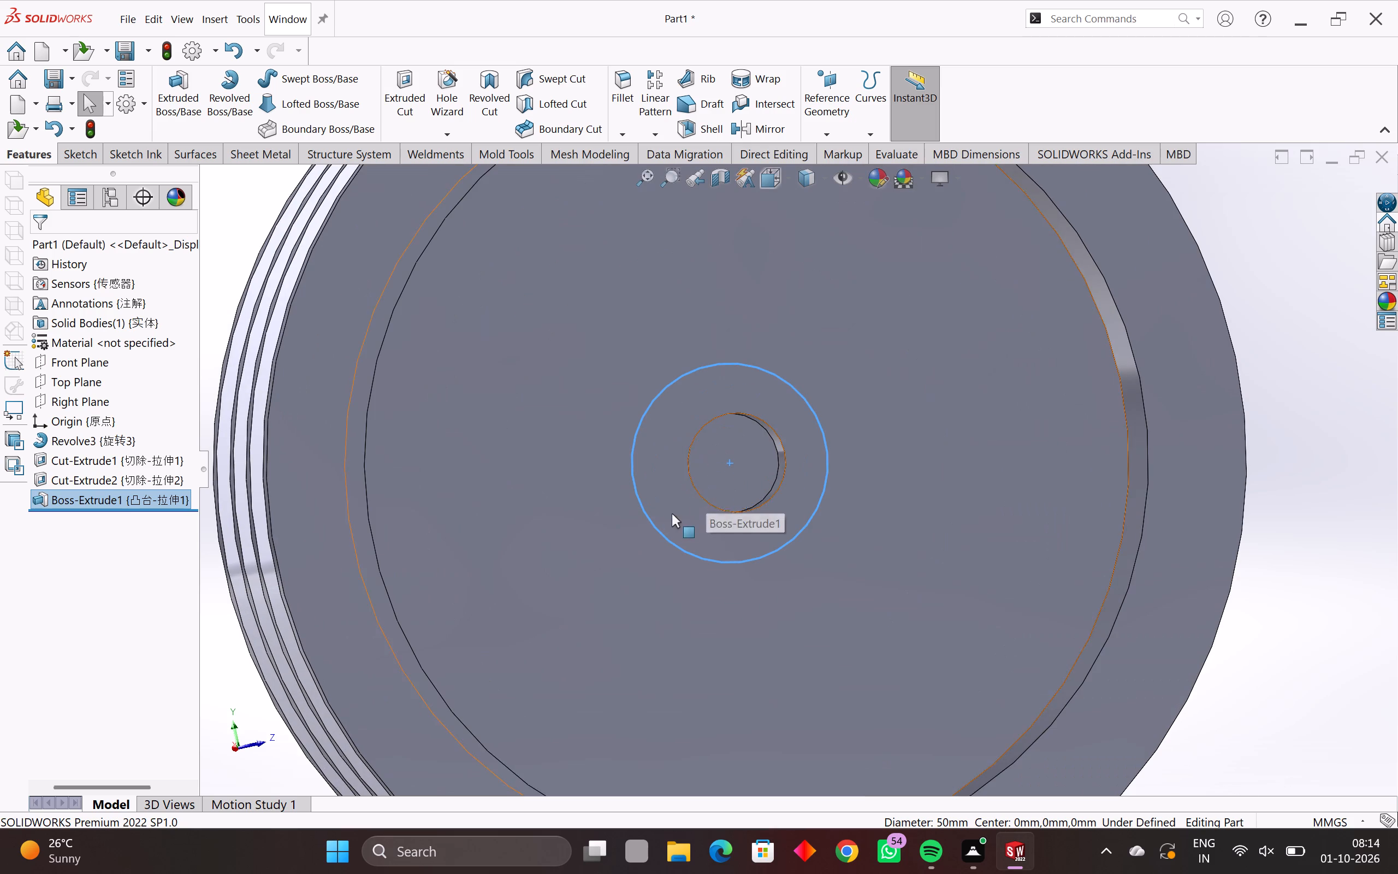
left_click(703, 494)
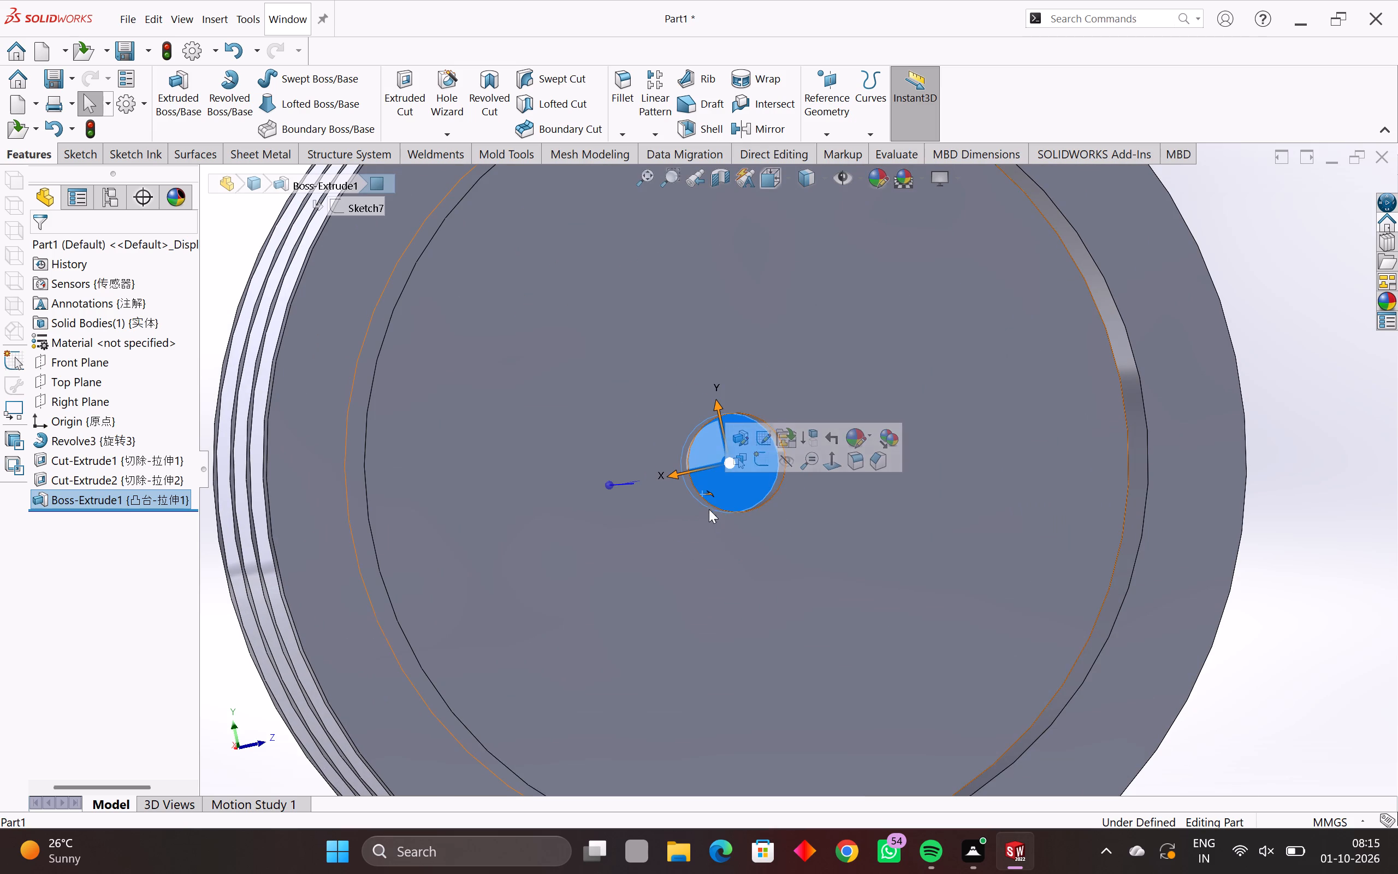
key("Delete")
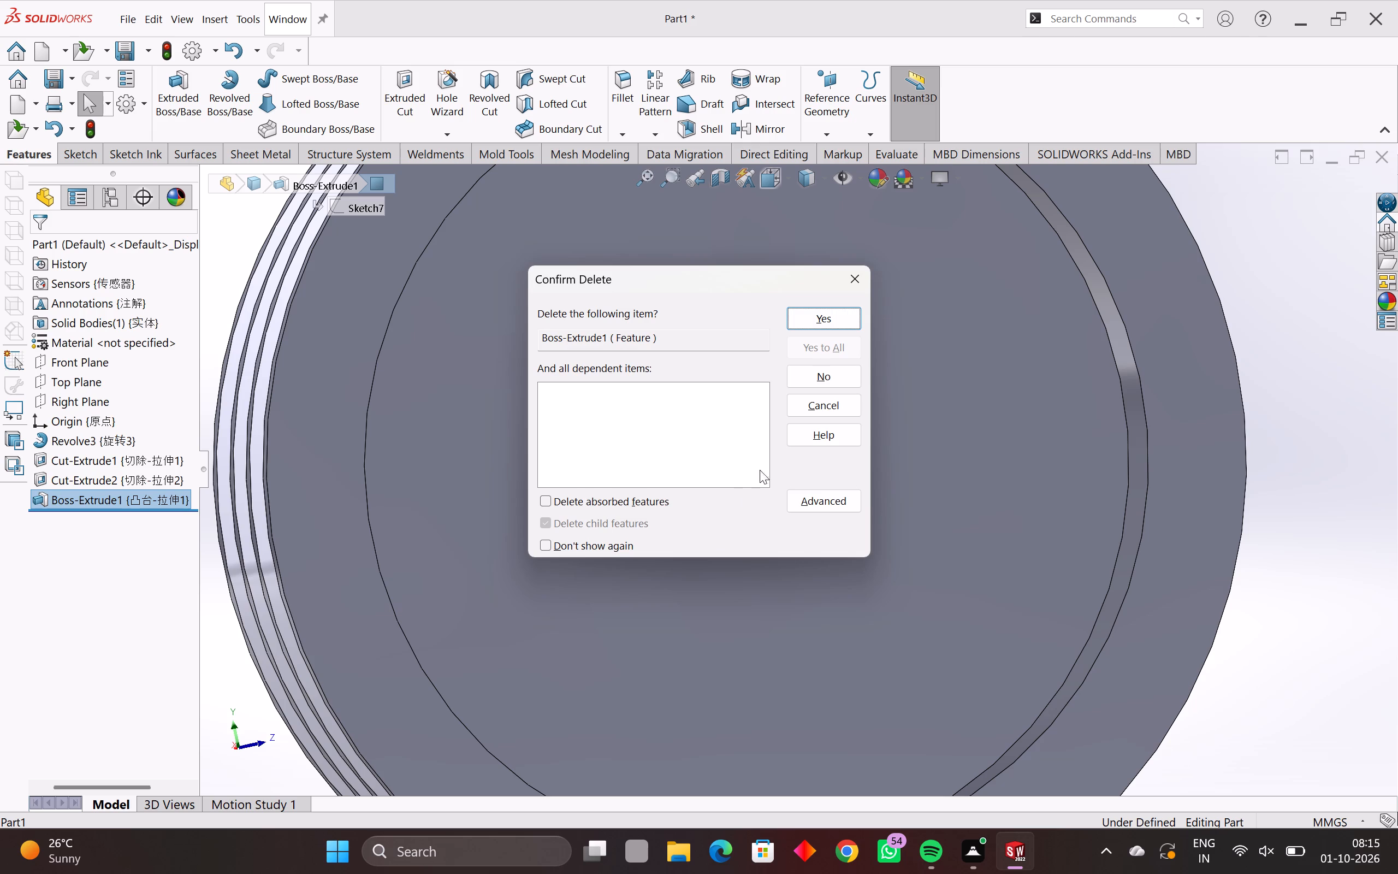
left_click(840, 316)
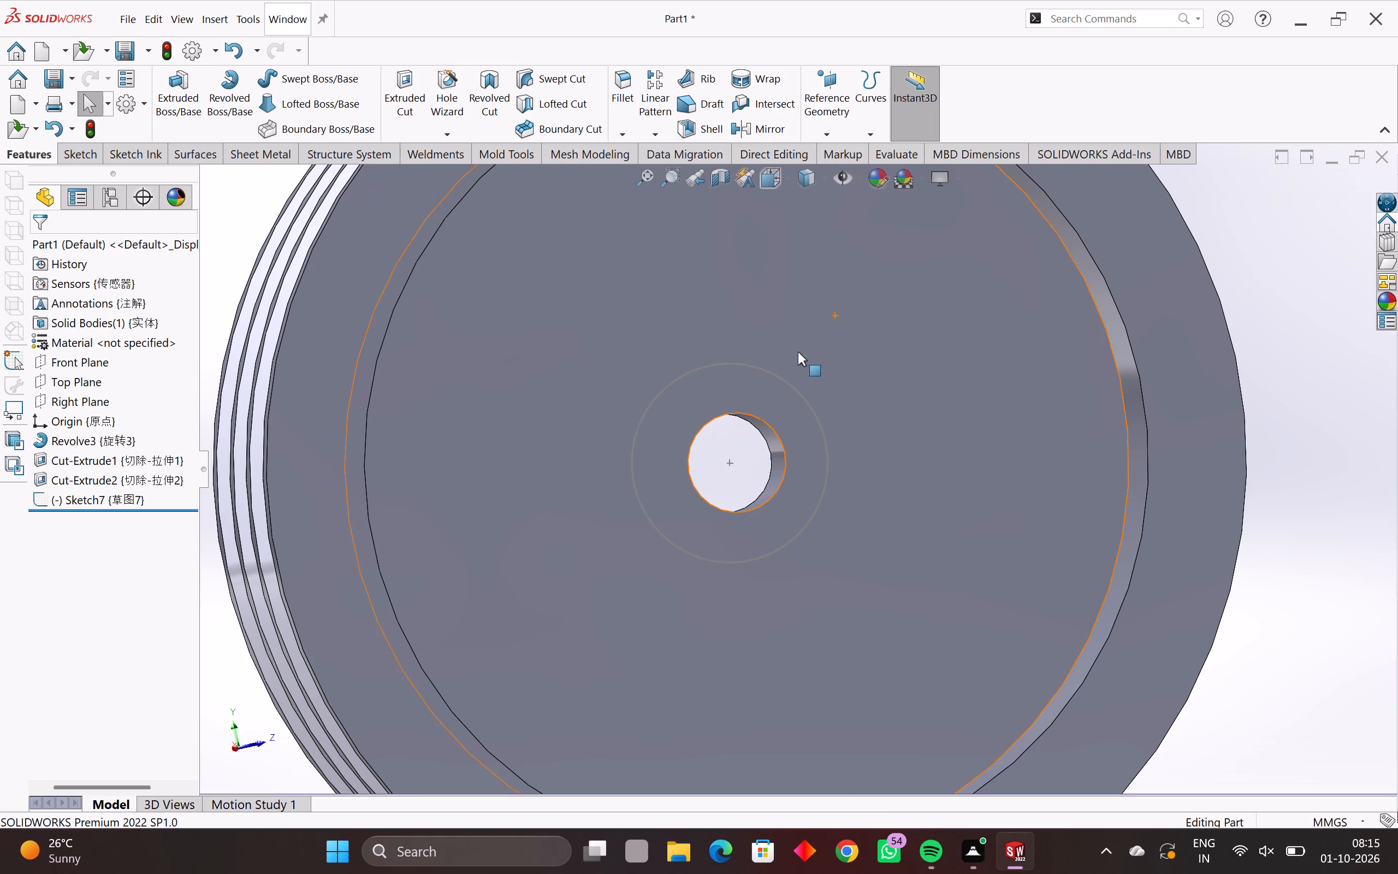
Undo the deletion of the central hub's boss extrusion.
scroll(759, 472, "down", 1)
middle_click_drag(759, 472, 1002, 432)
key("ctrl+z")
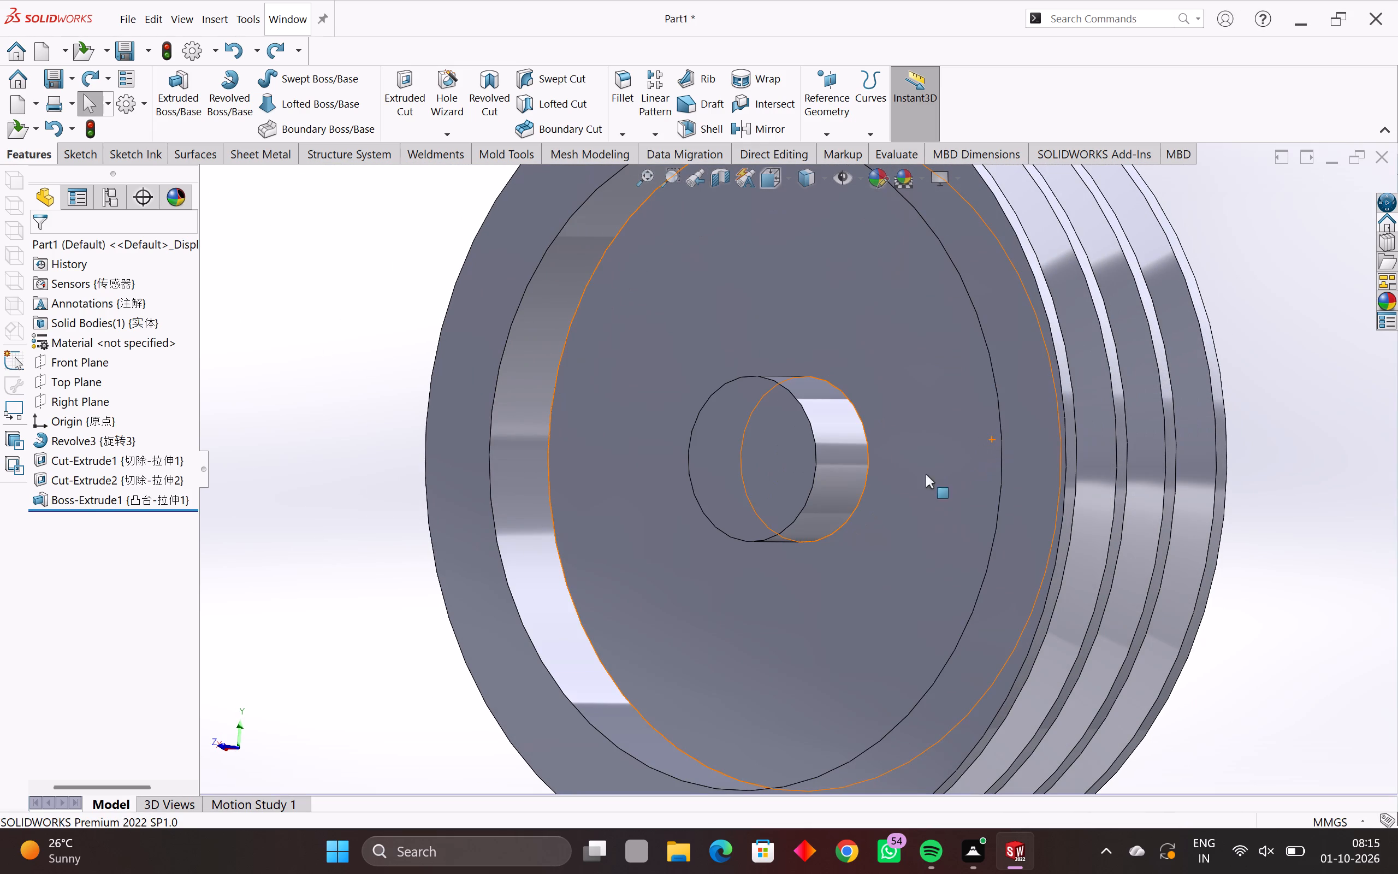
Examine the central bore and the recesses on both side faces of the pulley.
middle_click_drag(918, 479, 799, 483)
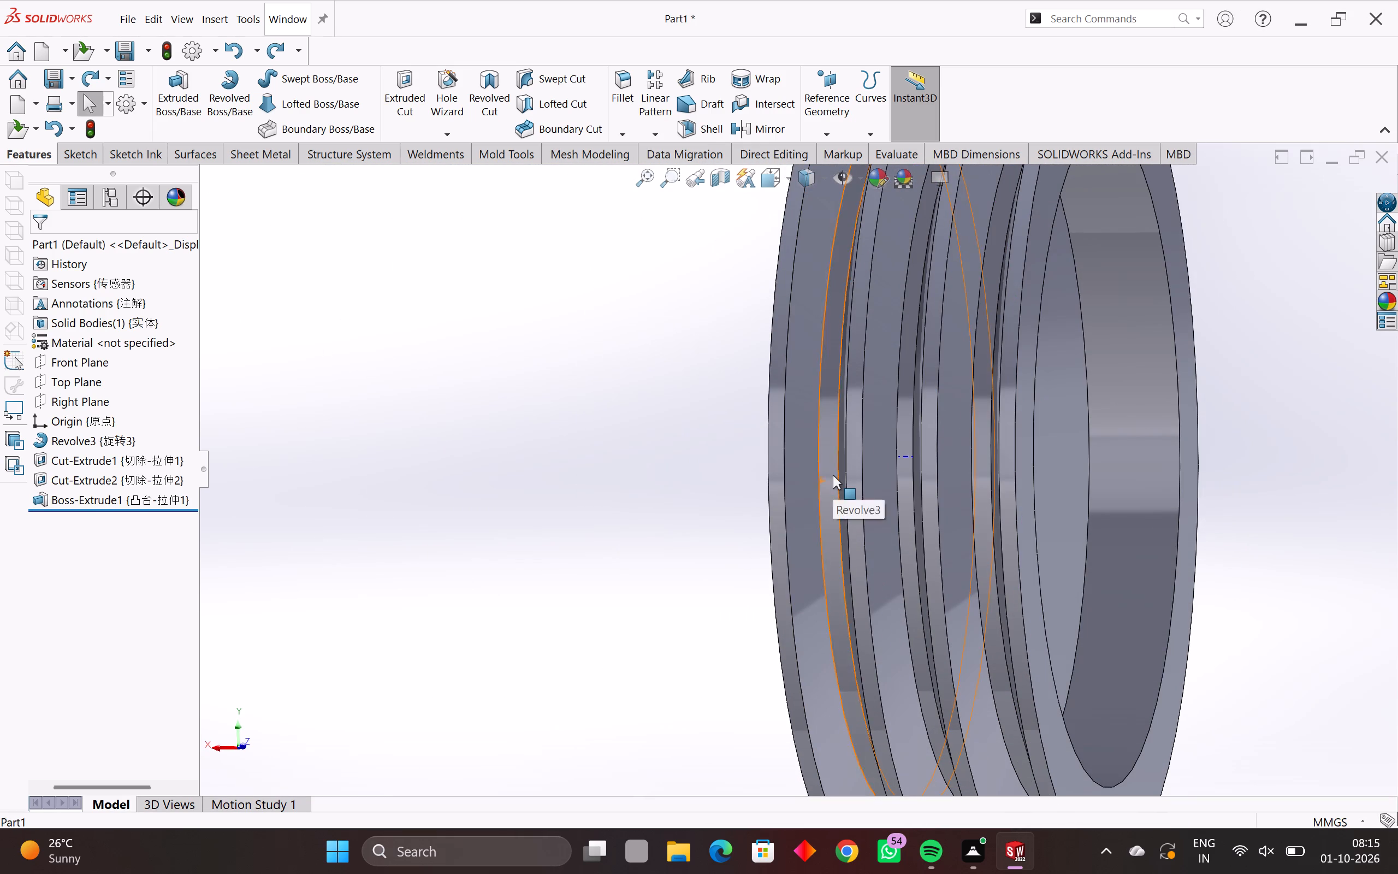
middle_click_drag(1057, 425, 985, 469)
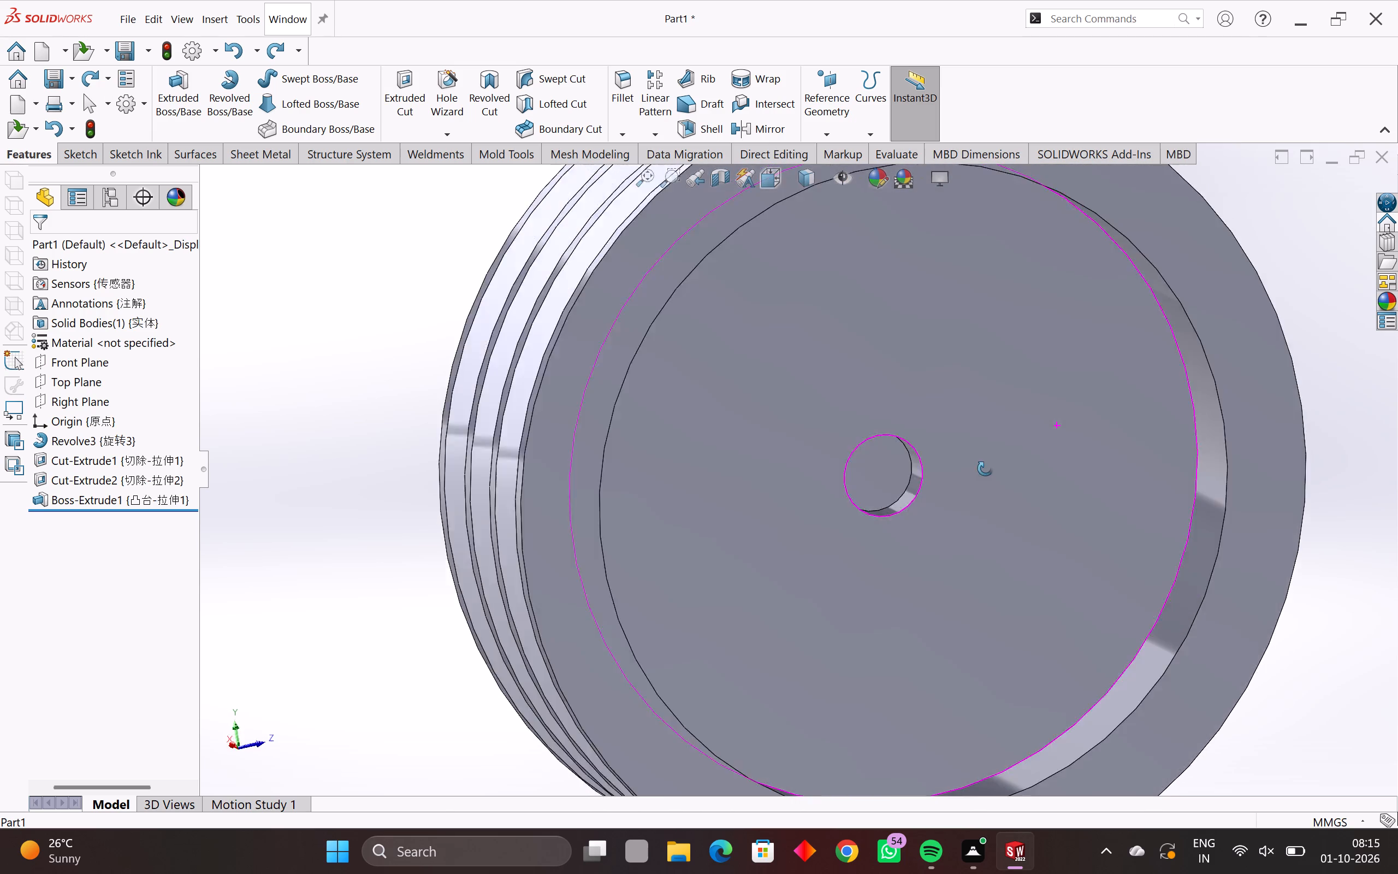
middle_click_drag(985, 469, 1058, 510)
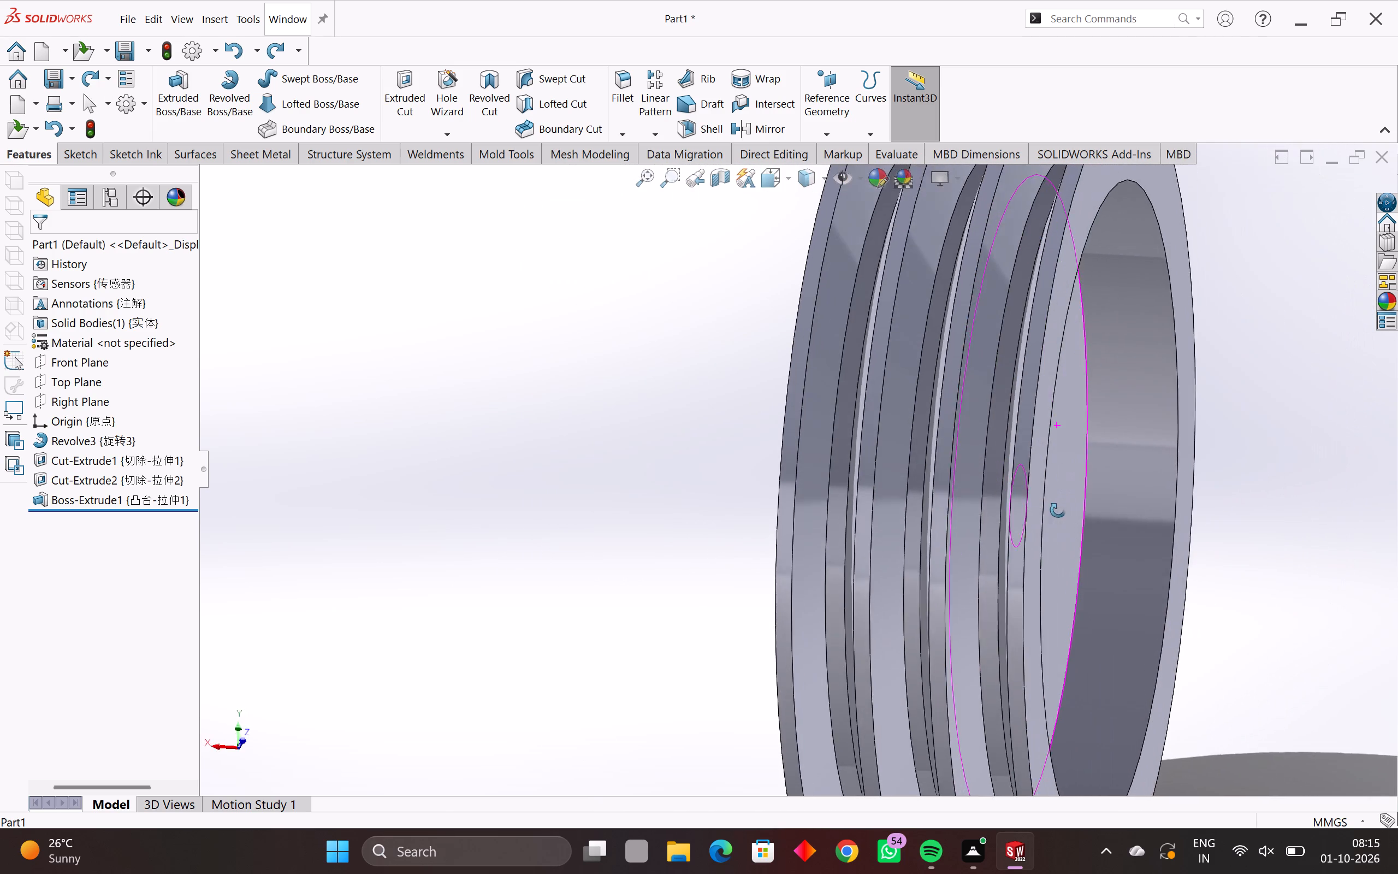
middle_click_drag(1058, 510, 949, 497)
scroll(925, 510, "up", 3)
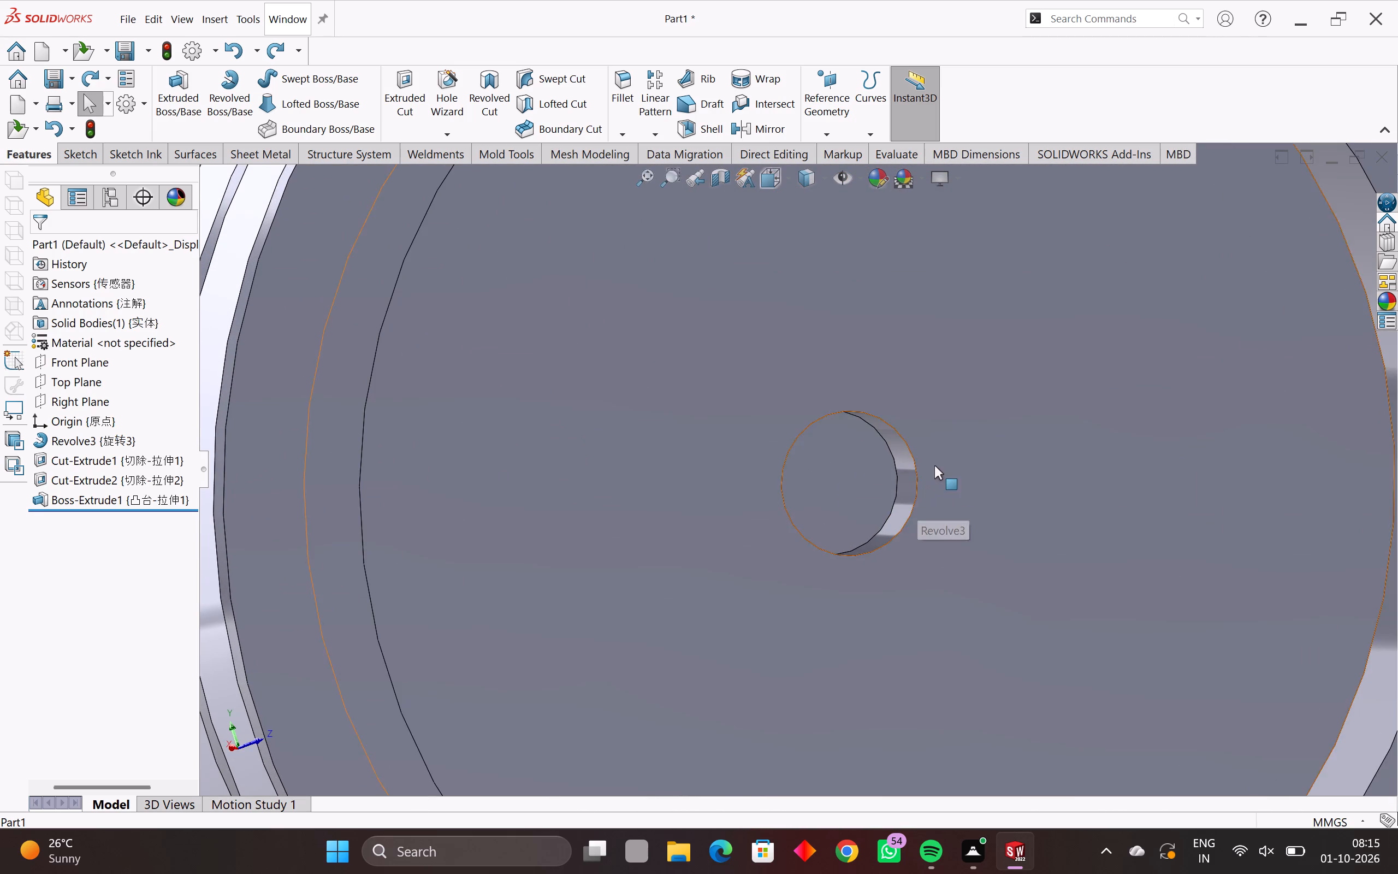
scroll(935, 463, "up", 1)
scroll(932, 451, "down", 3)
middle_click_drag(920, 459, 956, 456)
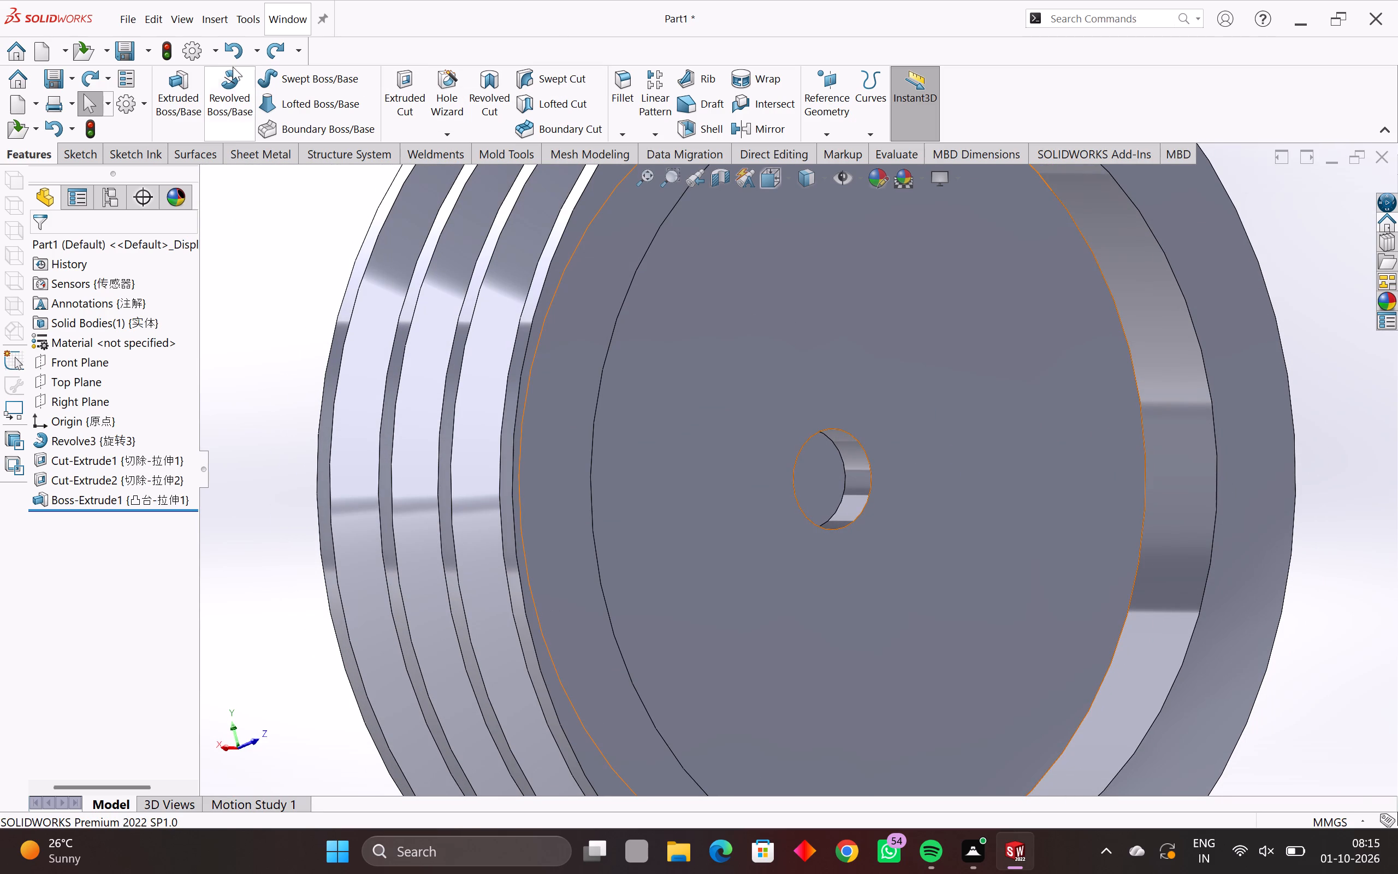
Start an Extruded Boss with a new sketch on the floor of the recess that contains the protruding hub.
left_click(187, 86)
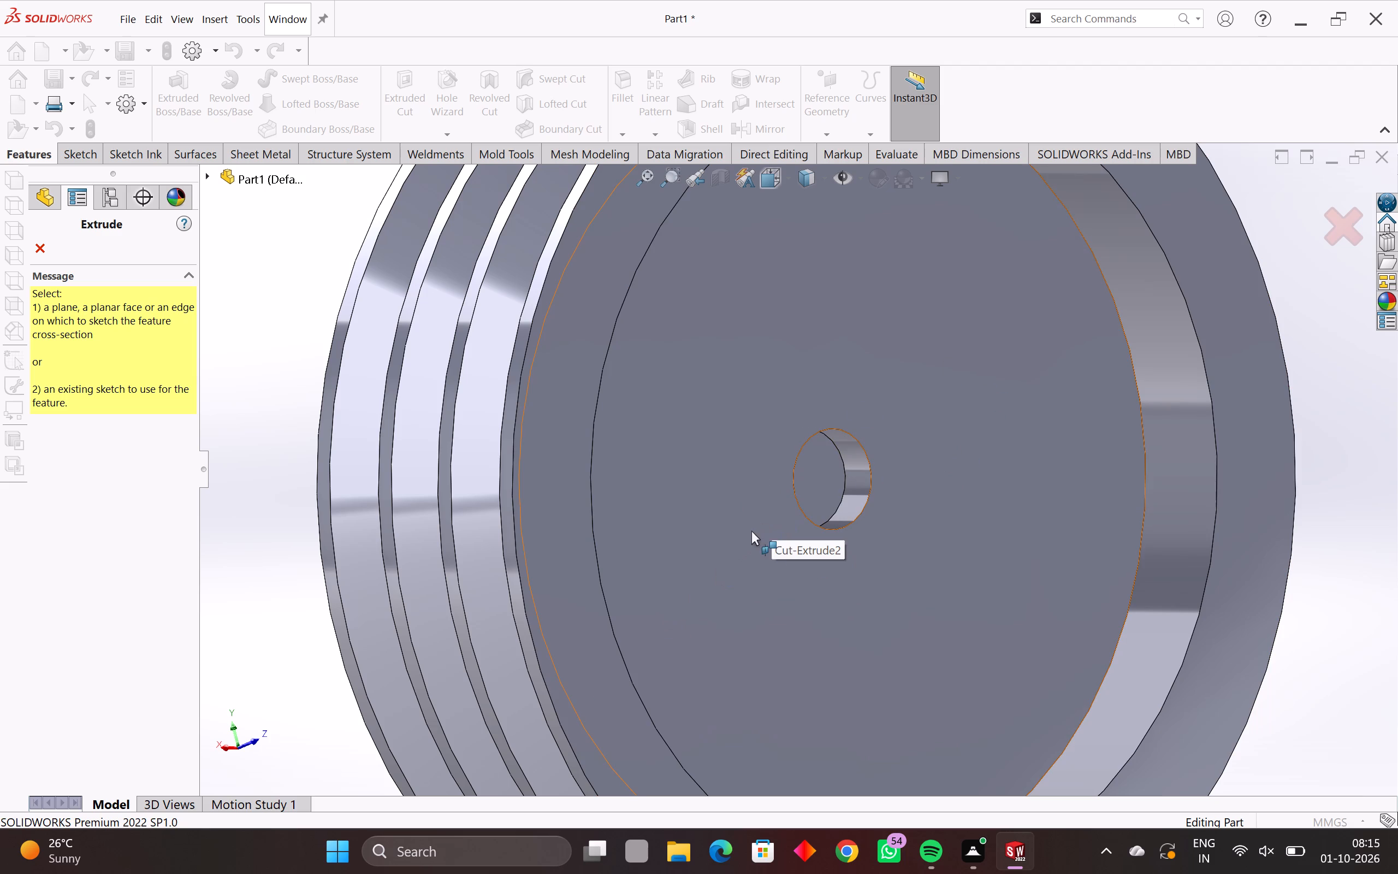
middle_click_drag(780, 557, 1067, 571)
scroll(783, 700, "down", 1)
middle_click_drag(784, 700, 936, 652)
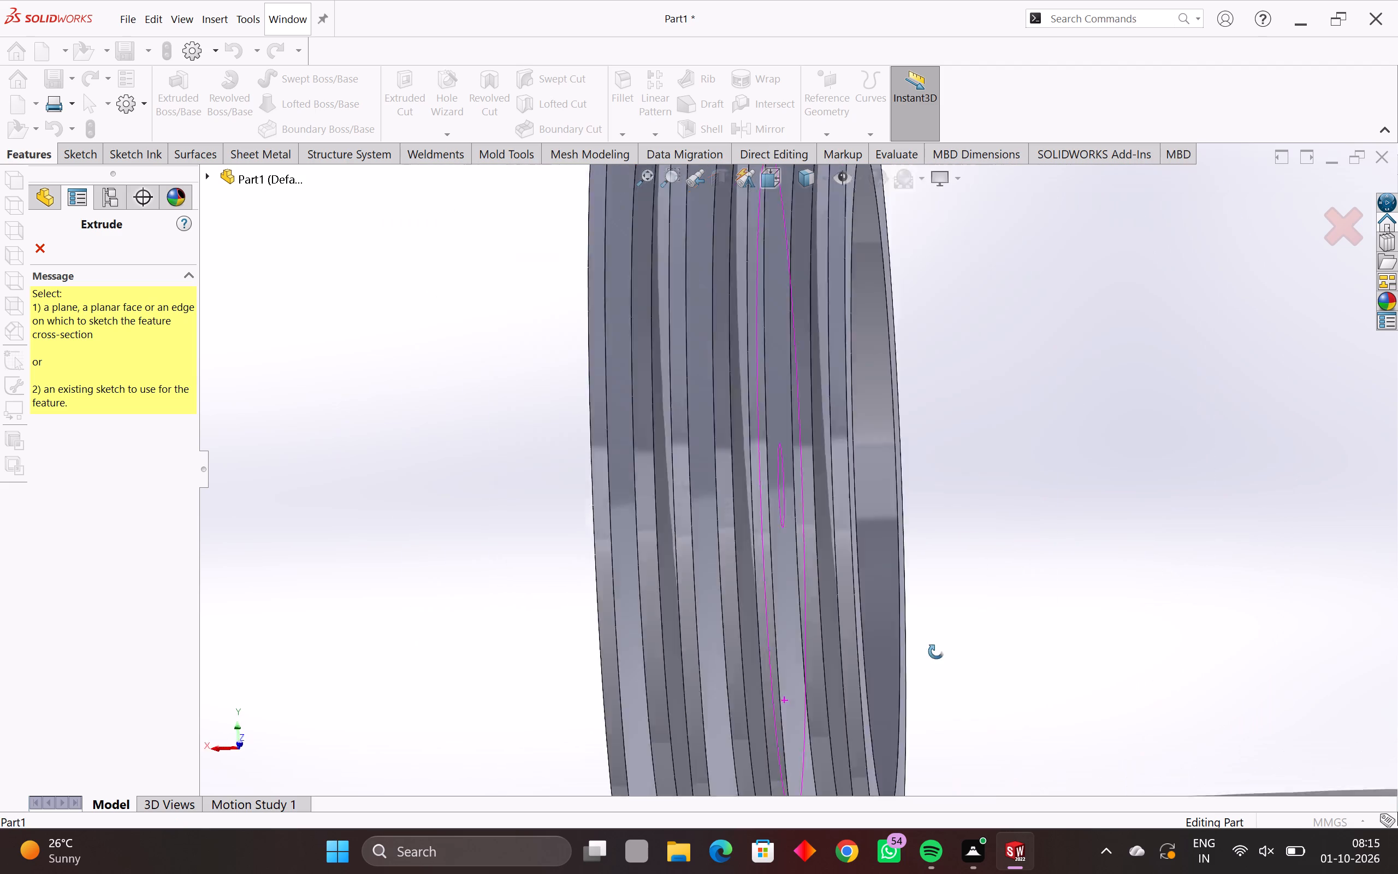
middle_click_drag(936, 652, 1045, 657)
middle_click_drag(876, 546, 796, 569)
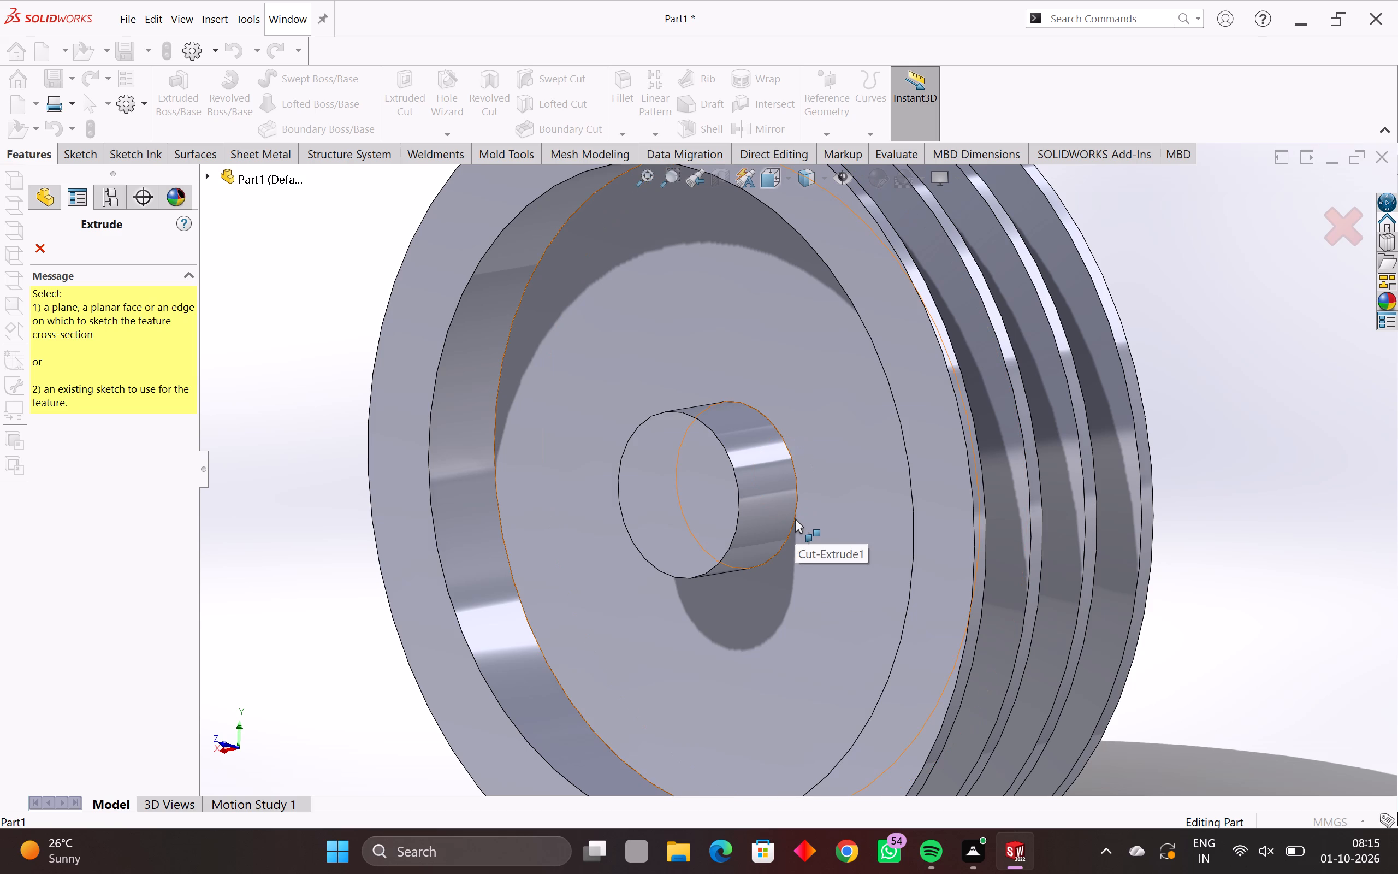
left_click(795, 518)
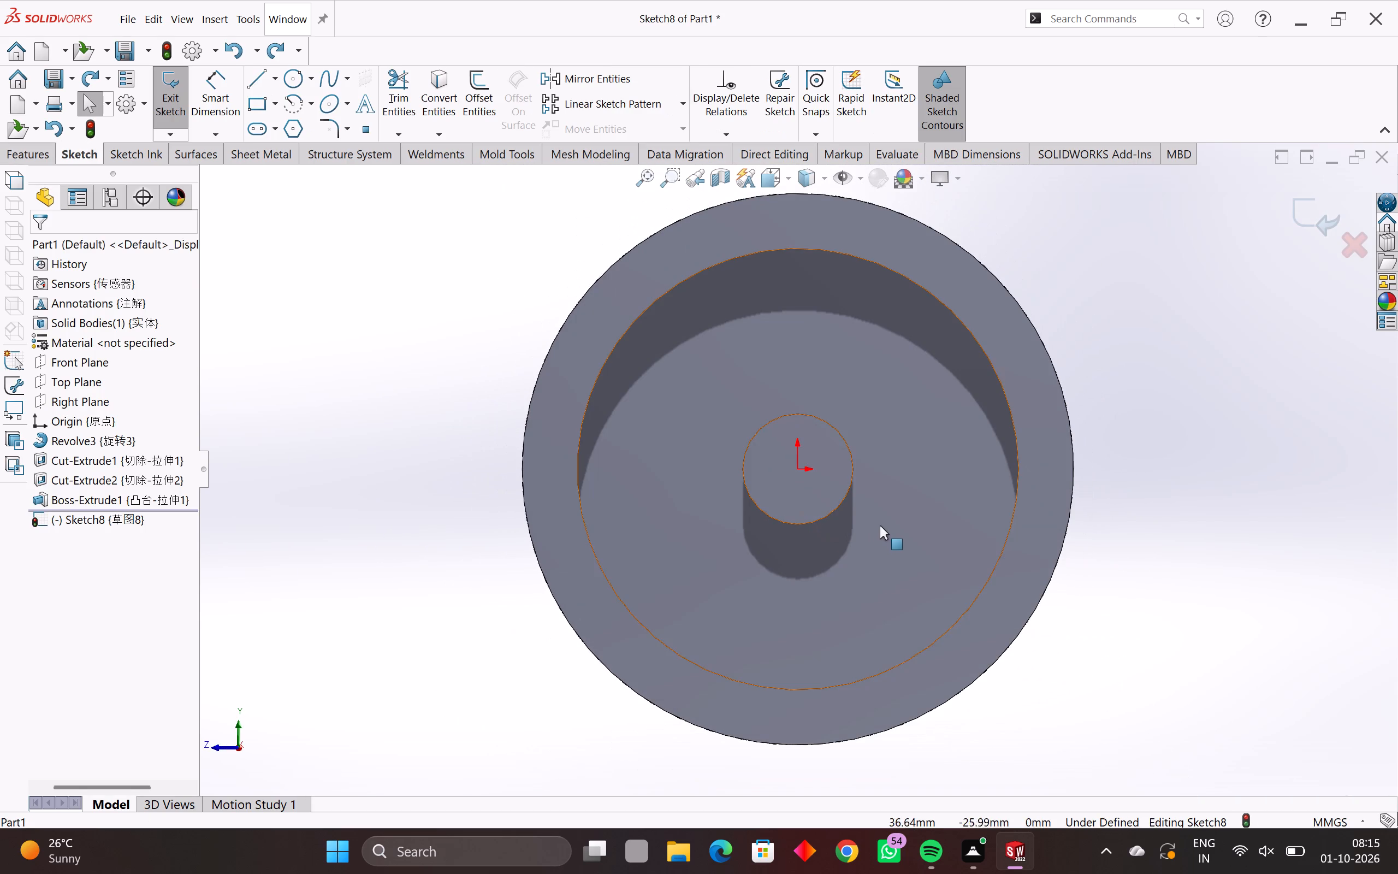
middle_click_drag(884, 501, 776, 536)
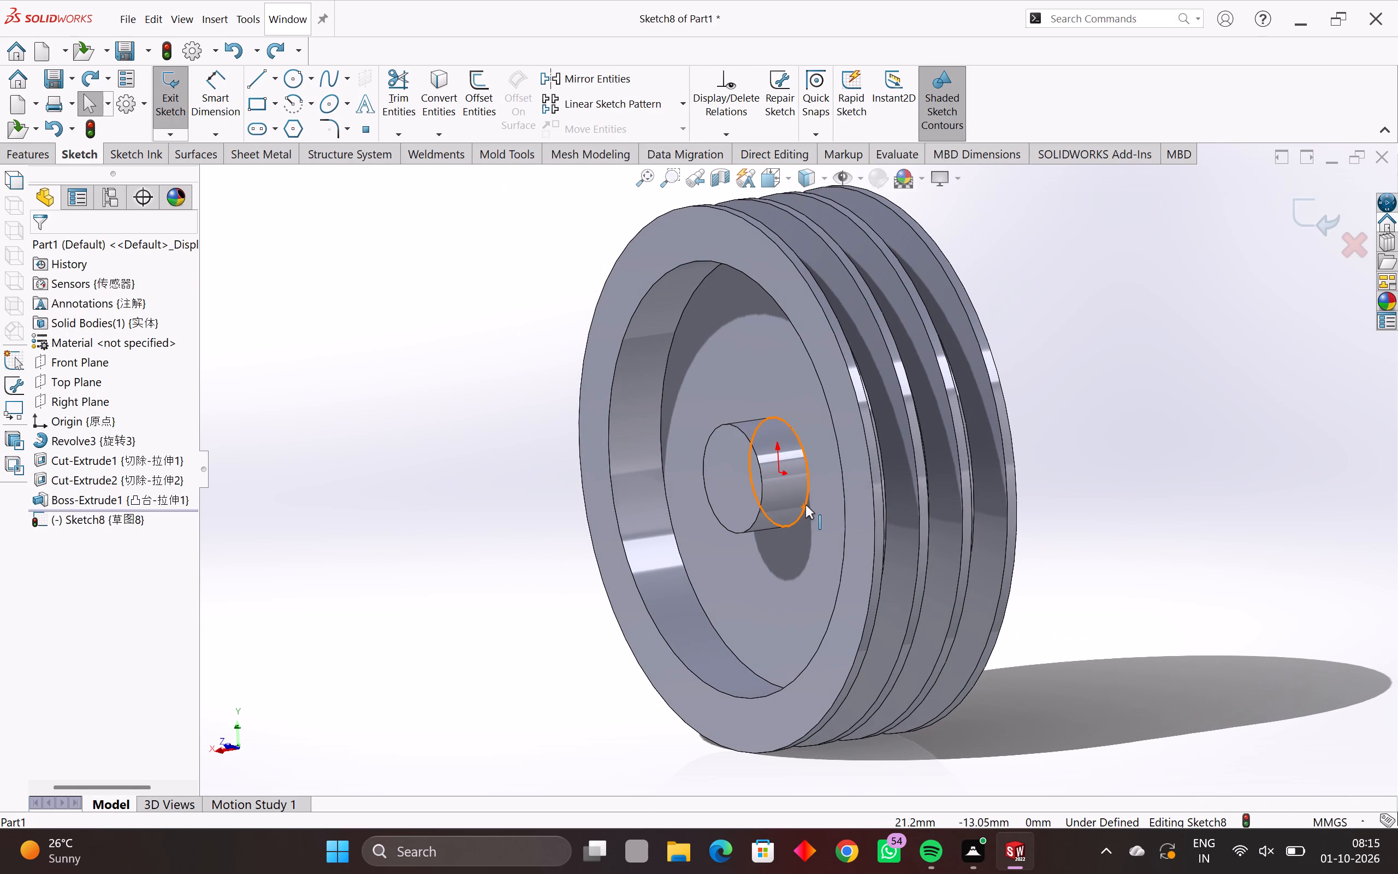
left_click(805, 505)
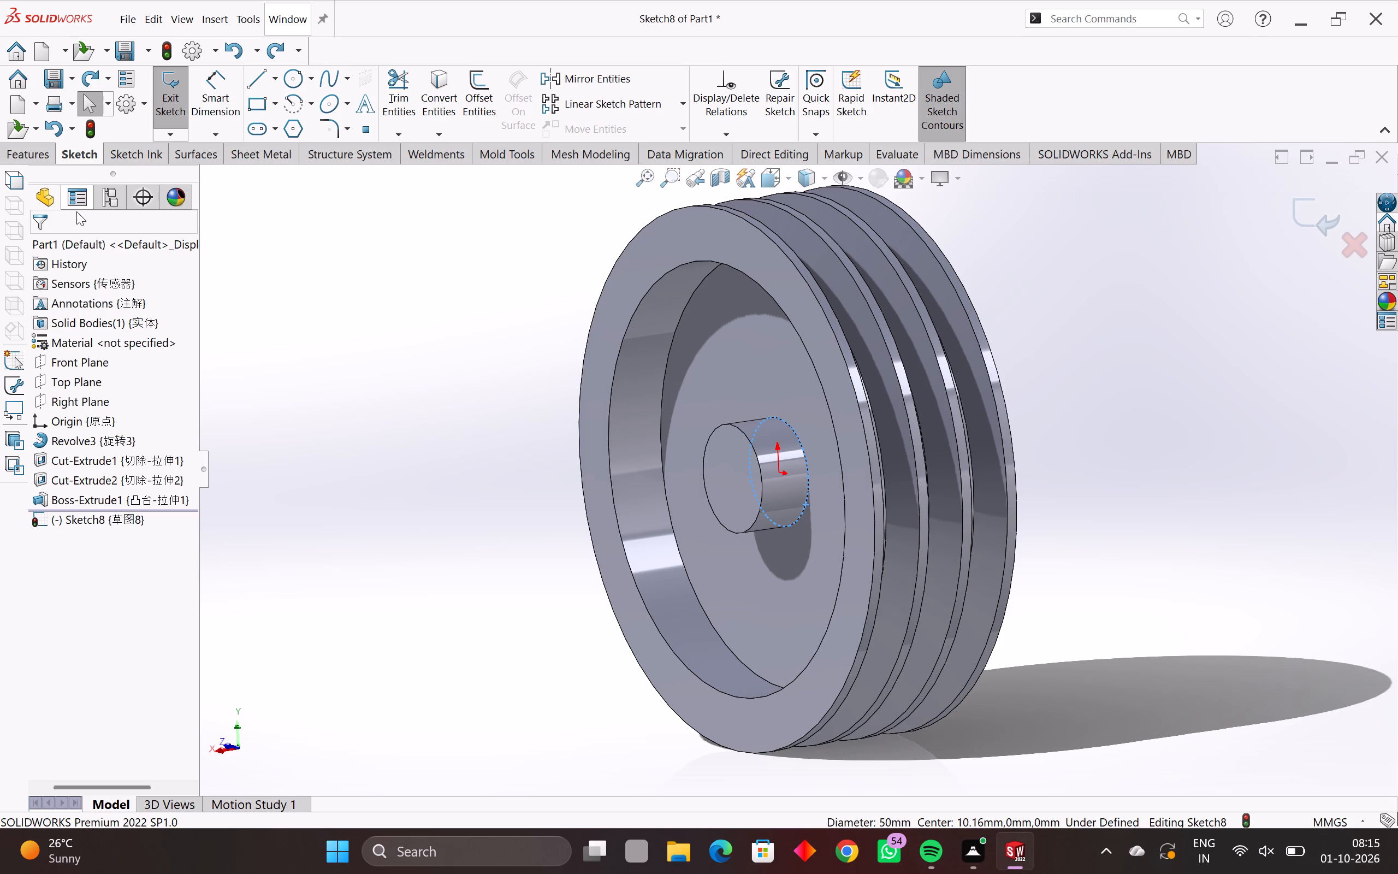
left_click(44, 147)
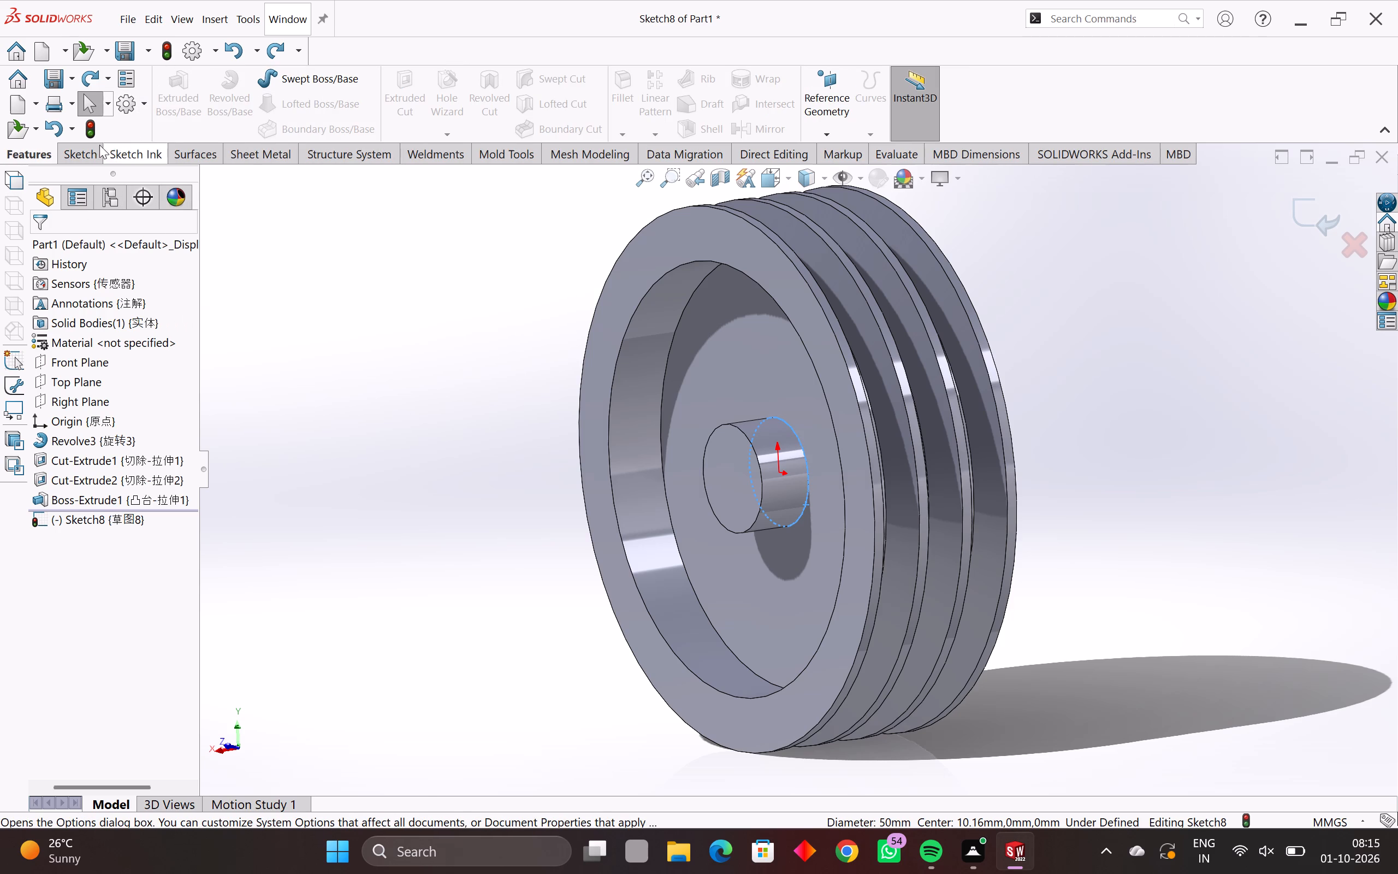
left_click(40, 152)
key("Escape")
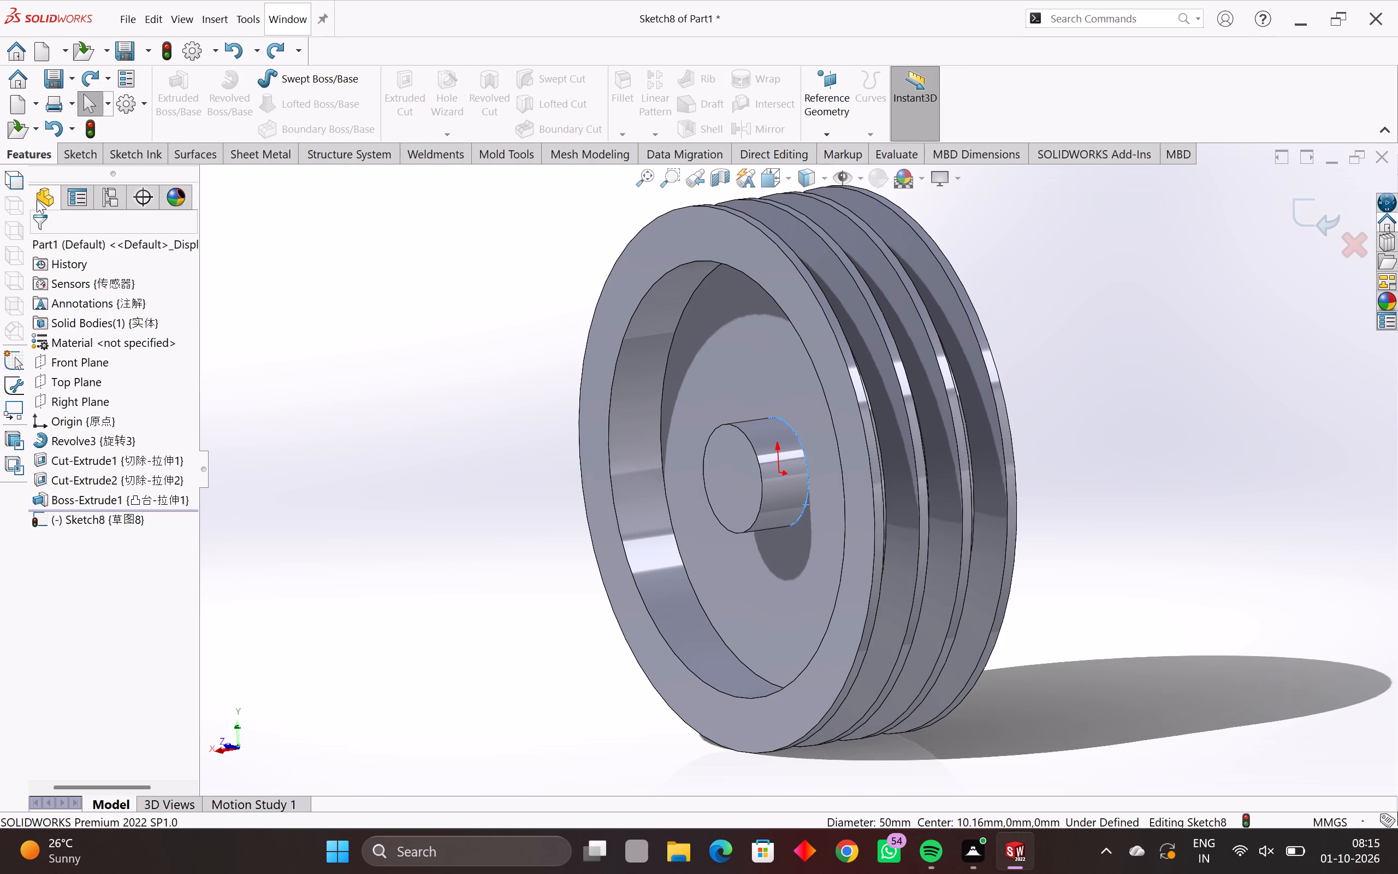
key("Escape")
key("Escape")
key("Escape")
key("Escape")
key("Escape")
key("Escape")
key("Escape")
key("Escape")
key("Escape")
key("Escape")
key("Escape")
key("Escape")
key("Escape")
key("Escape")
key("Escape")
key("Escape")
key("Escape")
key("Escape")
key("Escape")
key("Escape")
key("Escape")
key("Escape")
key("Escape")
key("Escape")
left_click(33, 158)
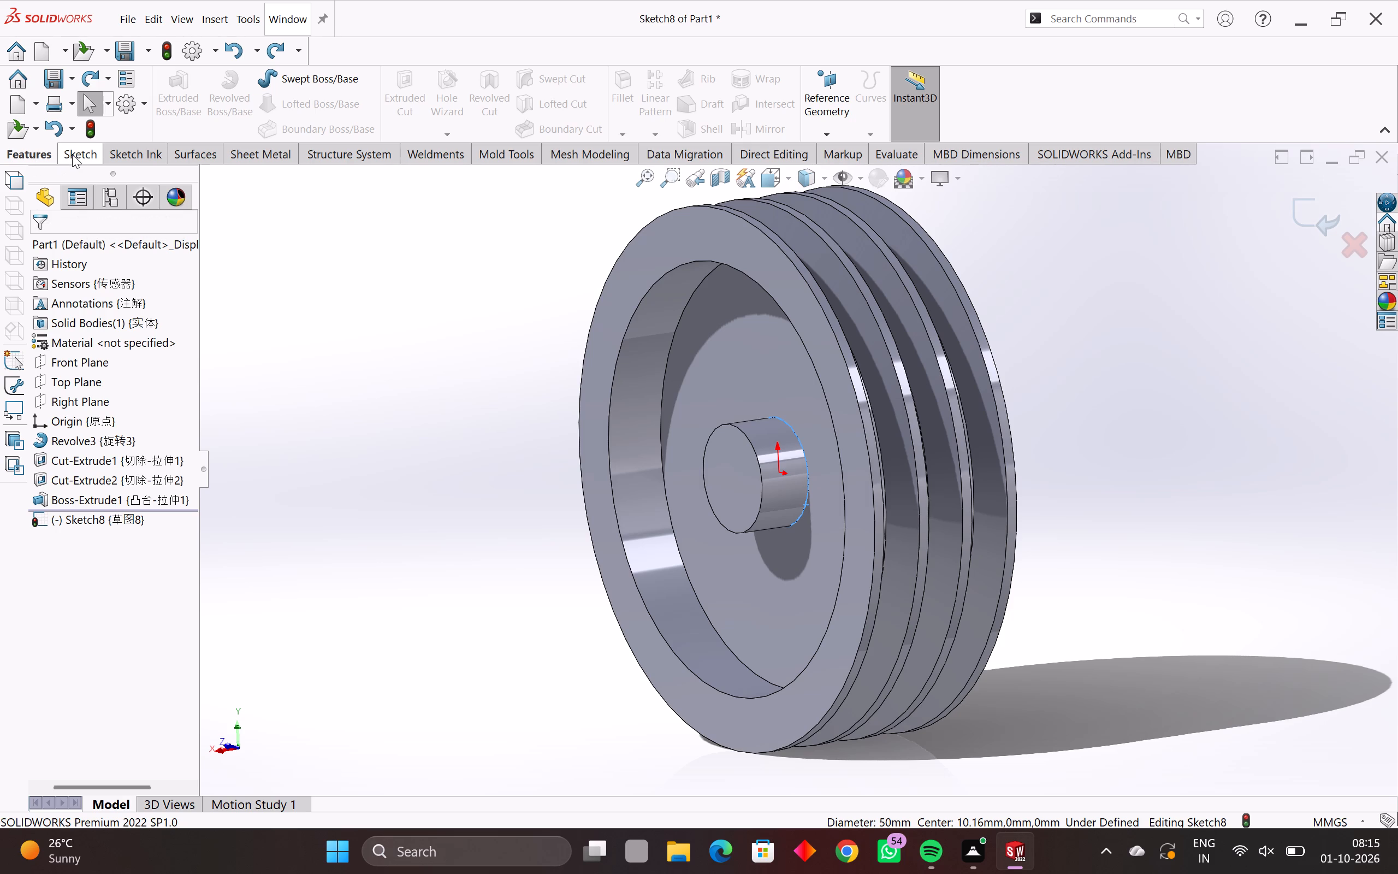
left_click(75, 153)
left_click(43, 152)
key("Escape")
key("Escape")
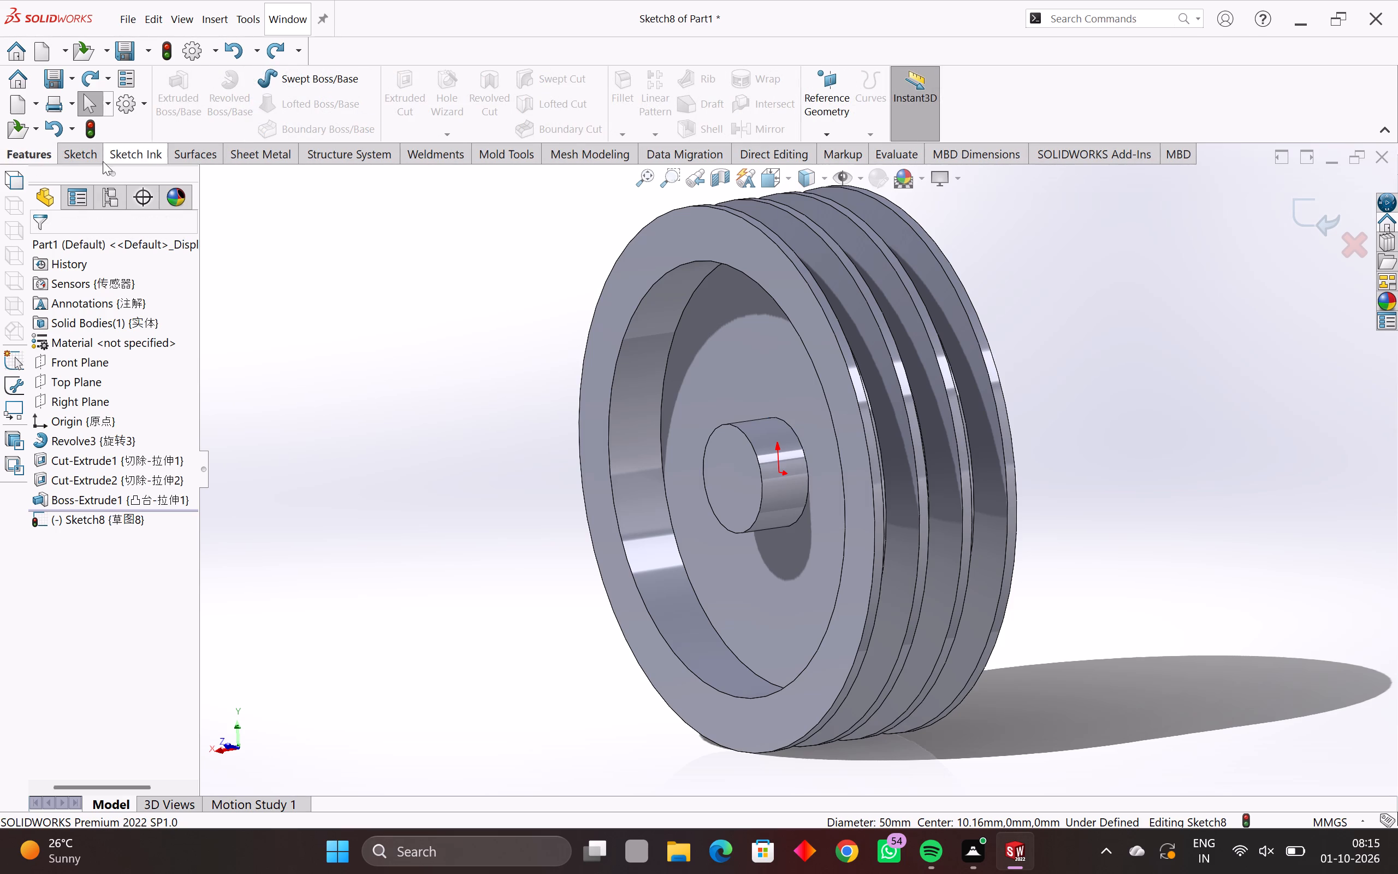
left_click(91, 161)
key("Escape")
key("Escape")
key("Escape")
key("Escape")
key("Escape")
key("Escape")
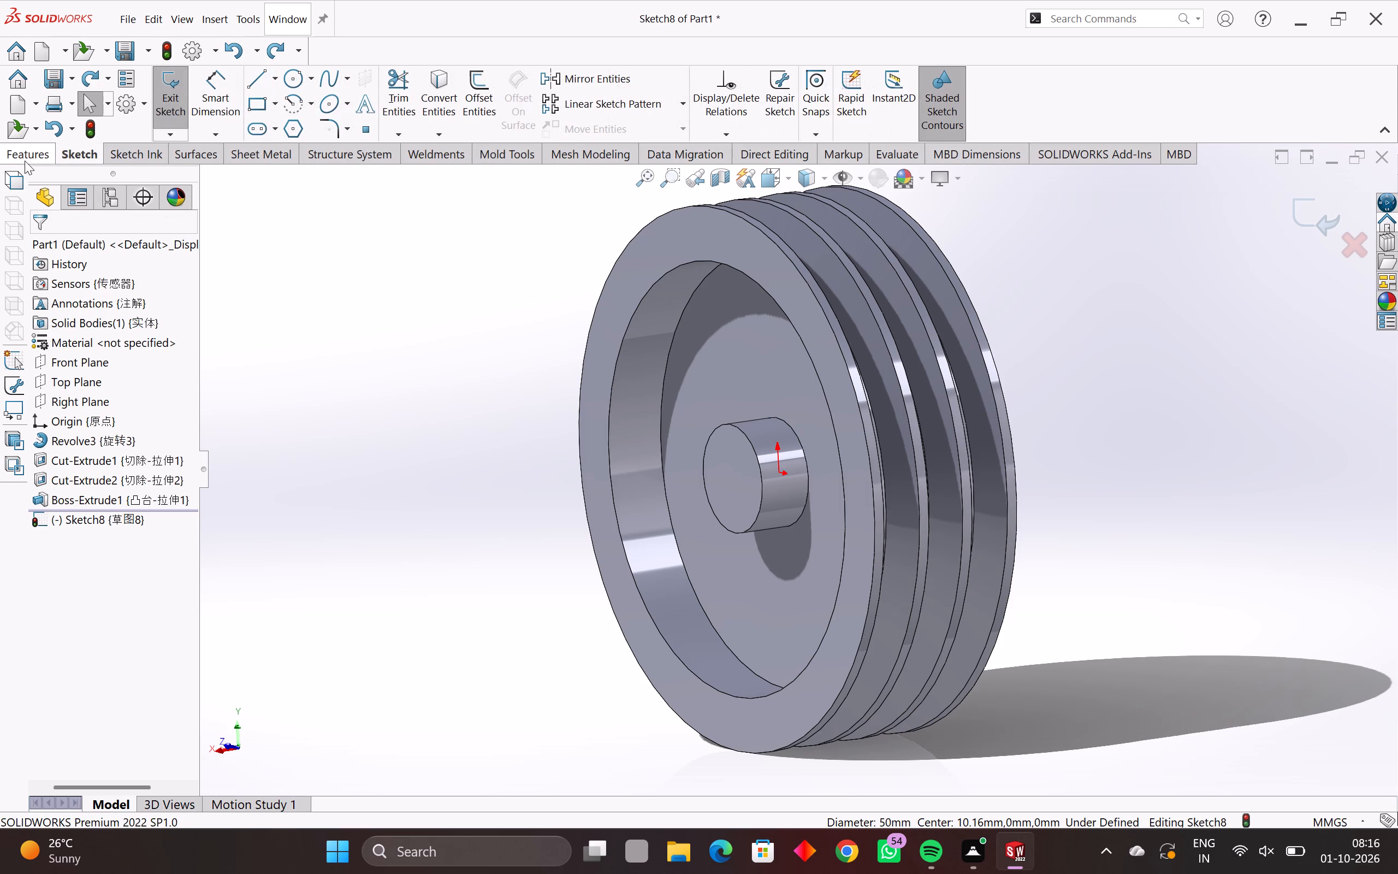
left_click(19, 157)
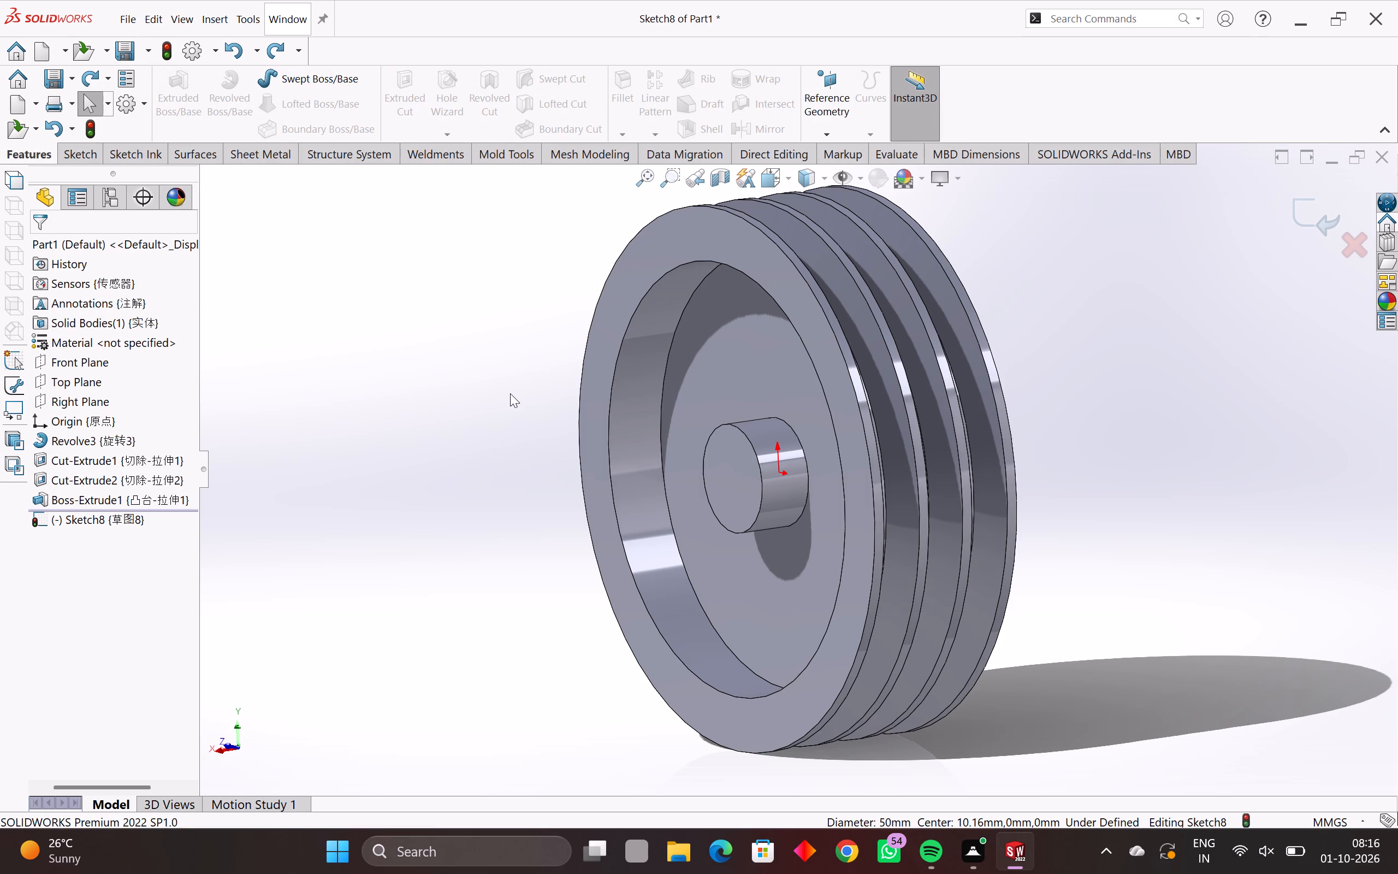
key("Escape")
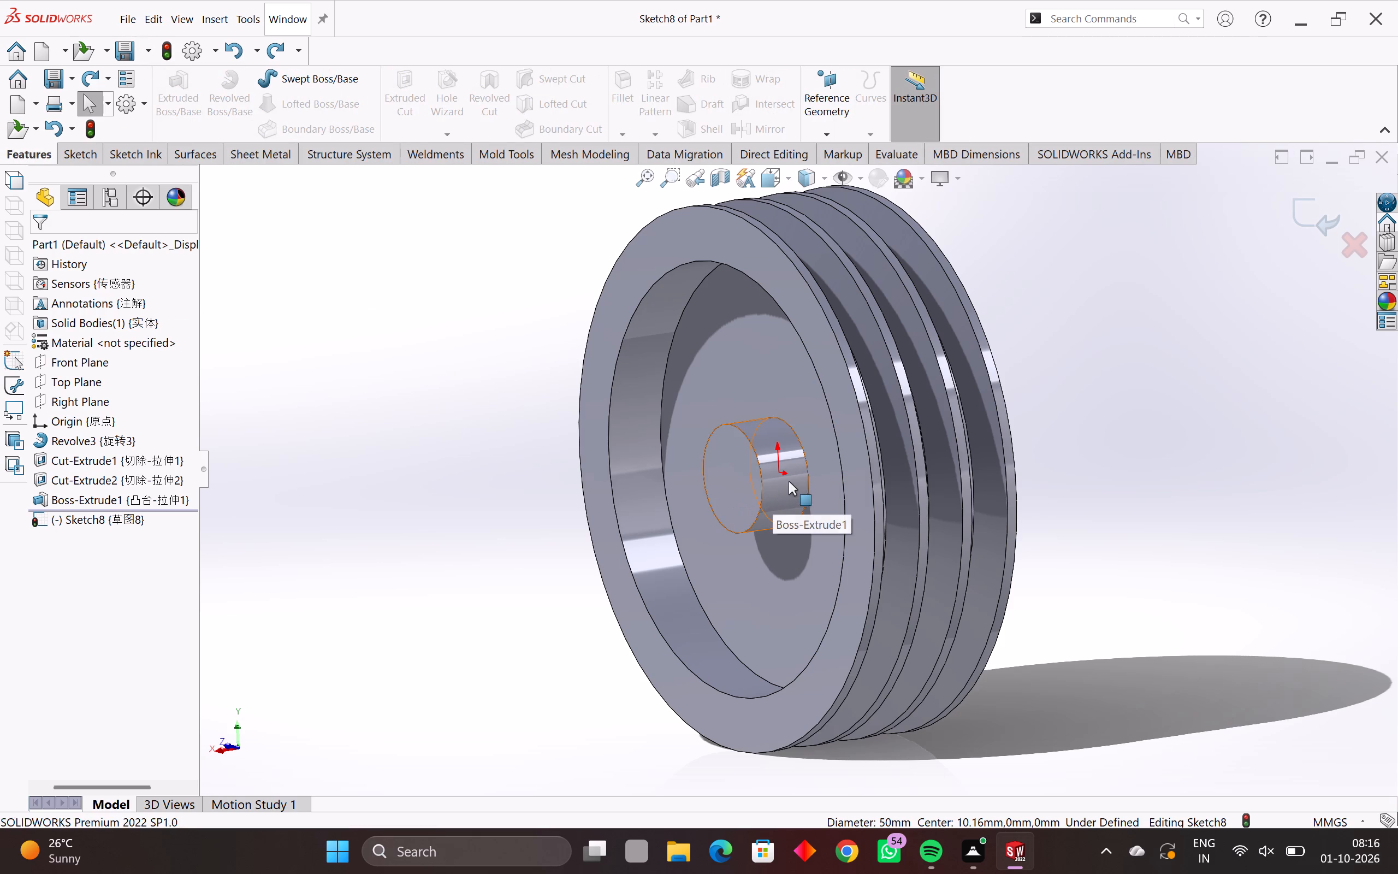
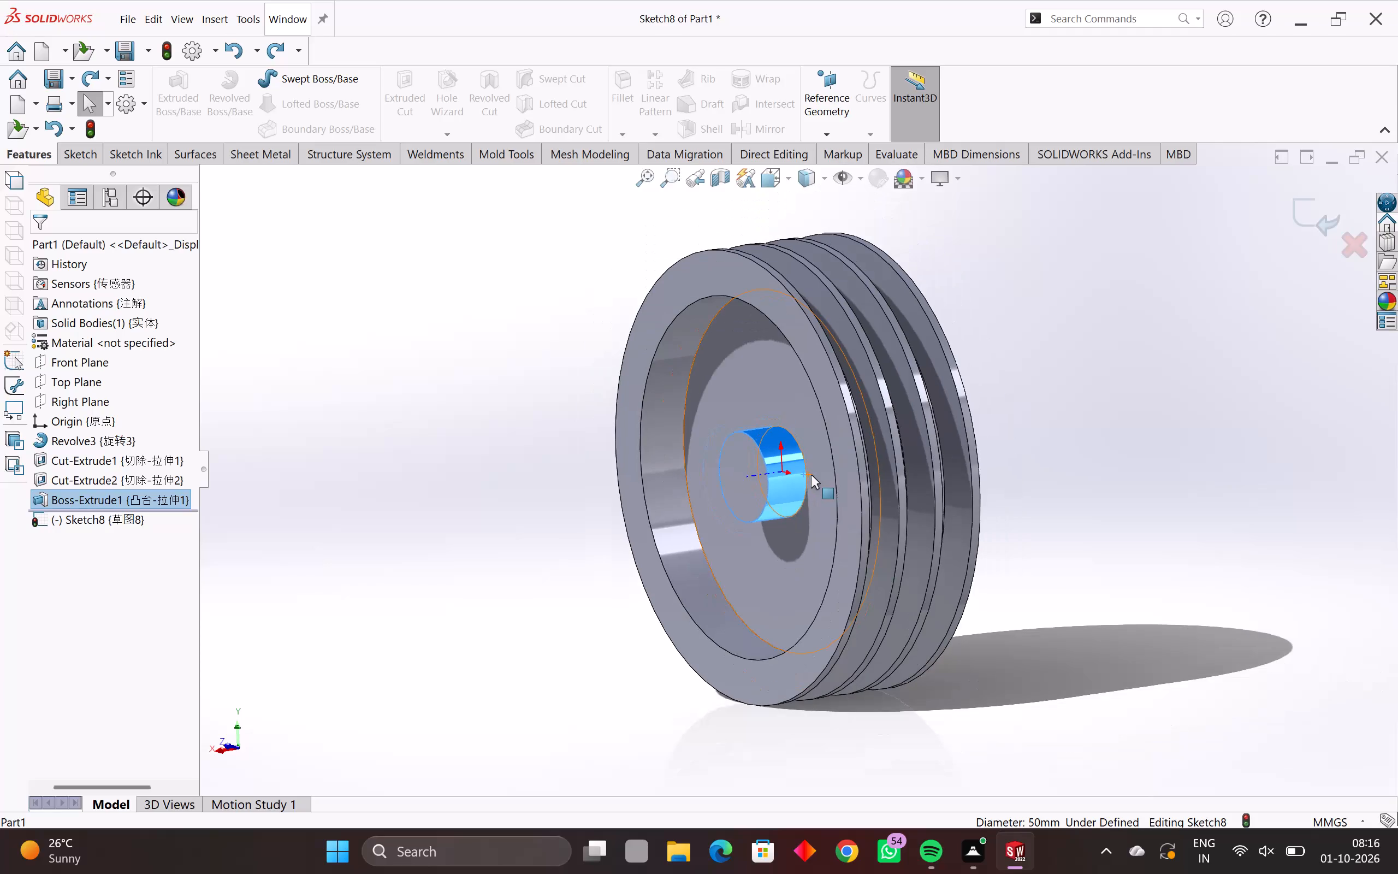
Undo the start of the empty sketch that follows the hub boss extrusion.
middle_click_drag(811, 474, 682, 483)
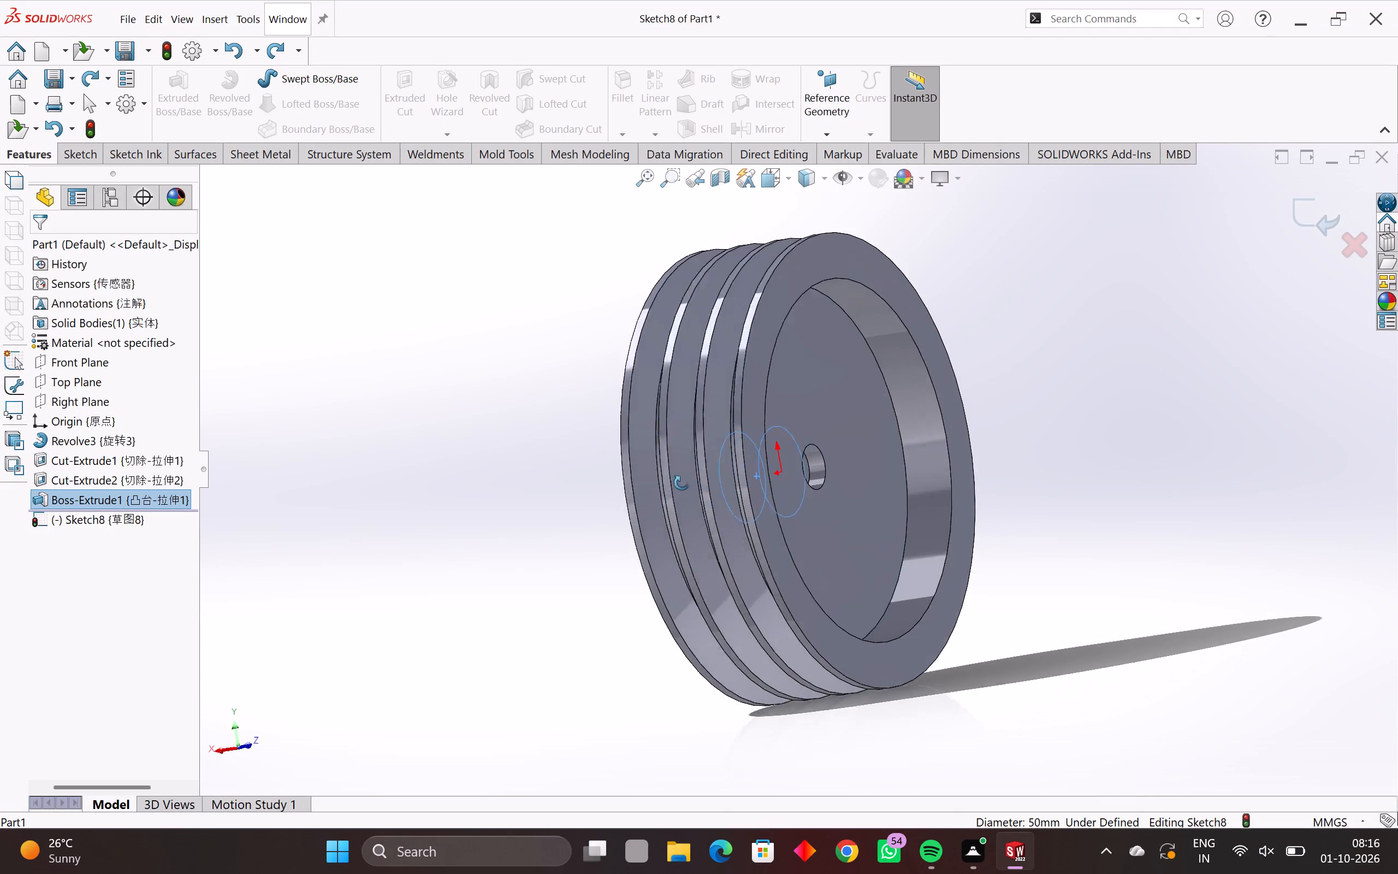
middle_click_drag(682, 483, 787, 494)
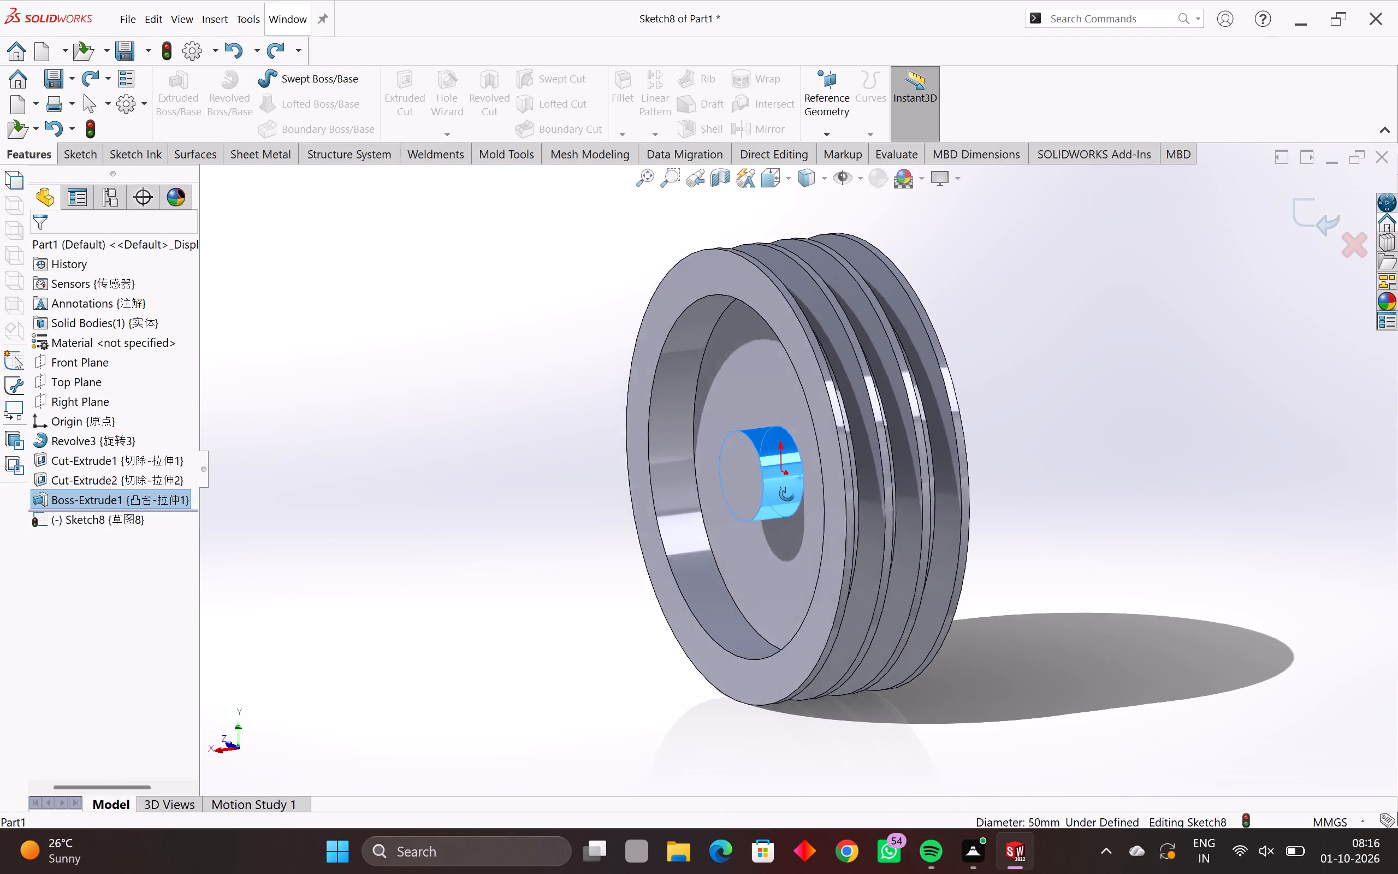
middle_click_drag(787, 494, 789, 493)
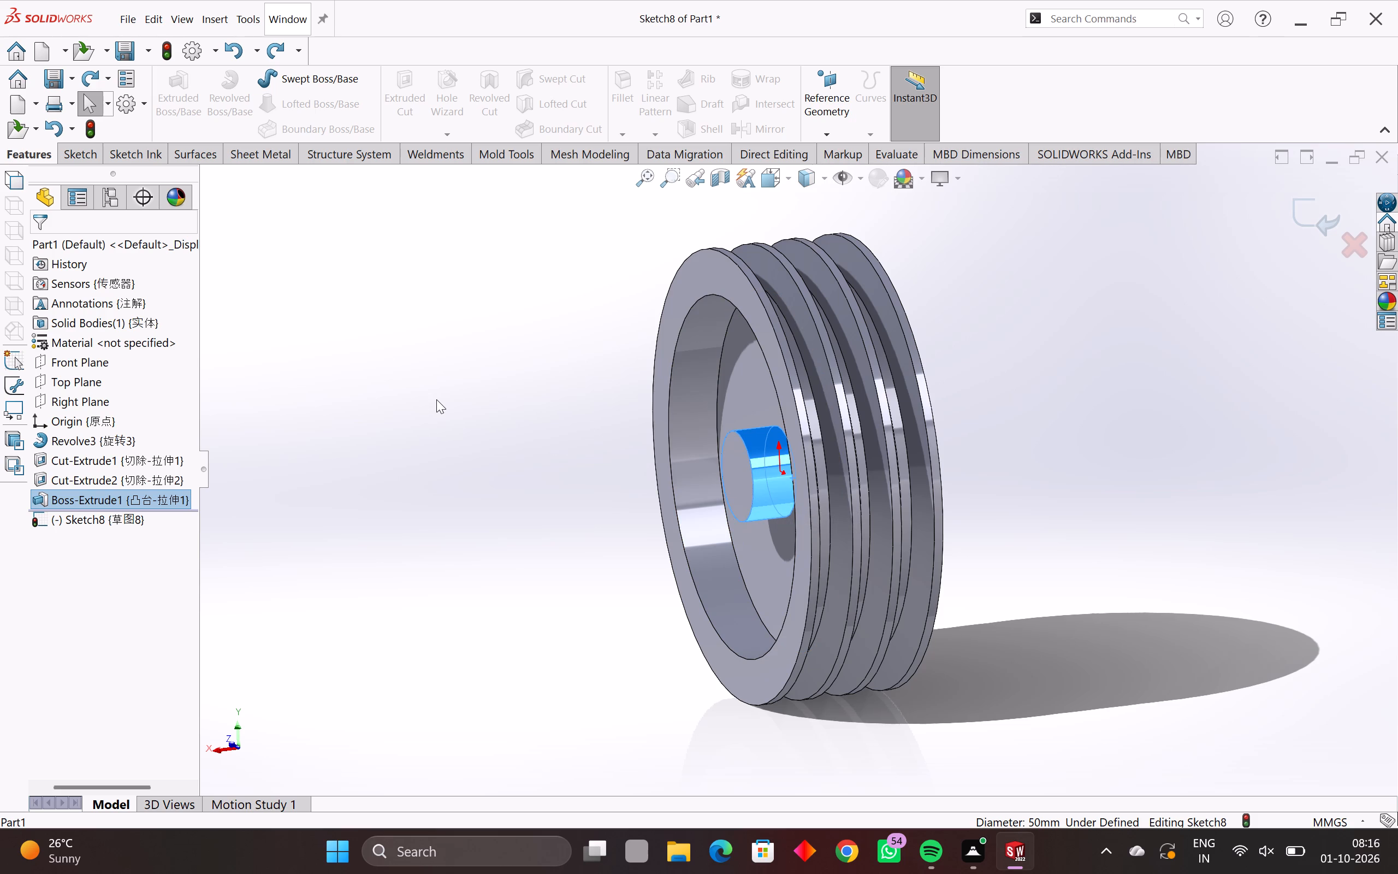
key("ctrl+z")
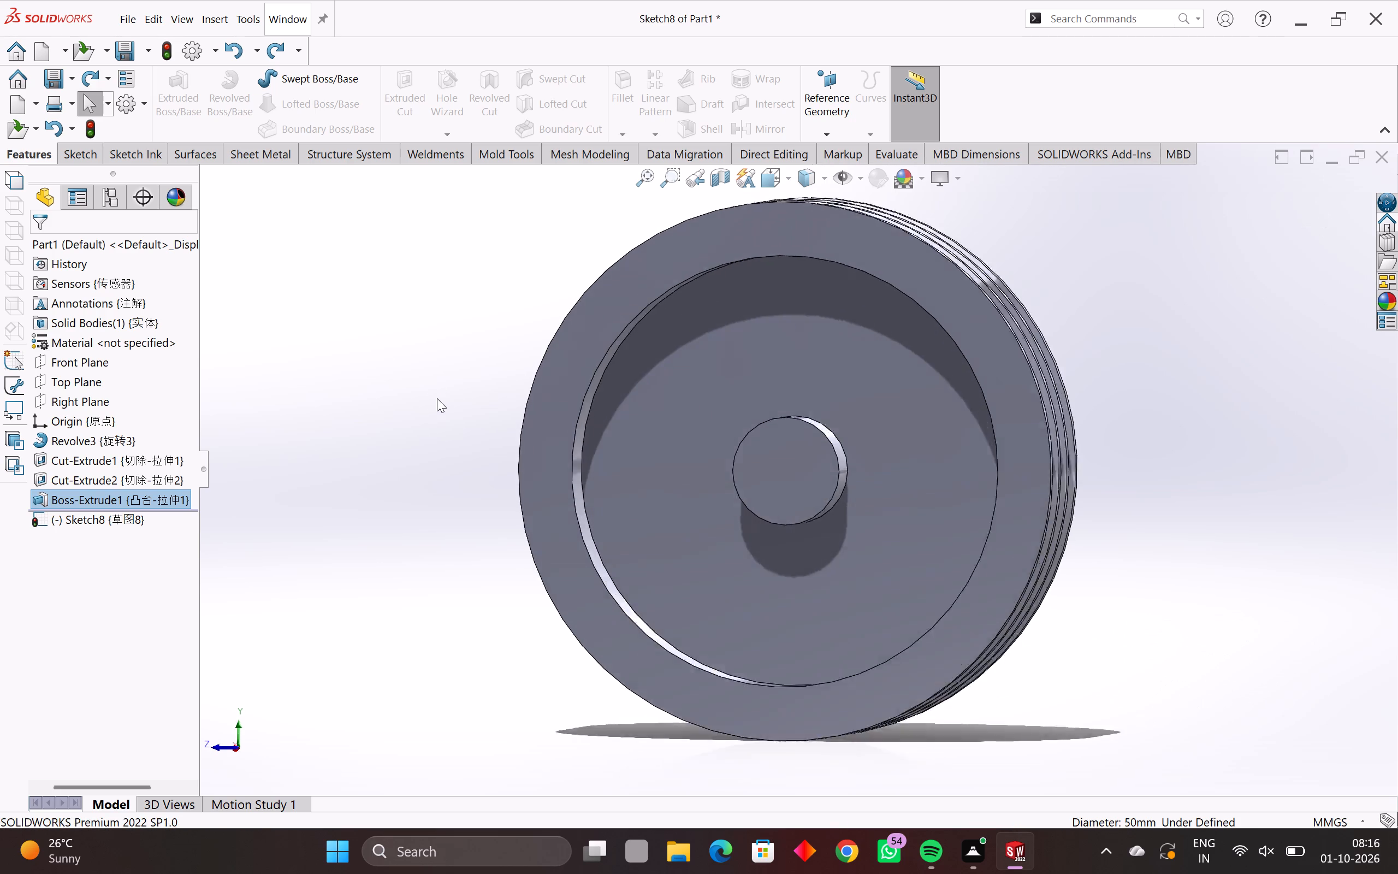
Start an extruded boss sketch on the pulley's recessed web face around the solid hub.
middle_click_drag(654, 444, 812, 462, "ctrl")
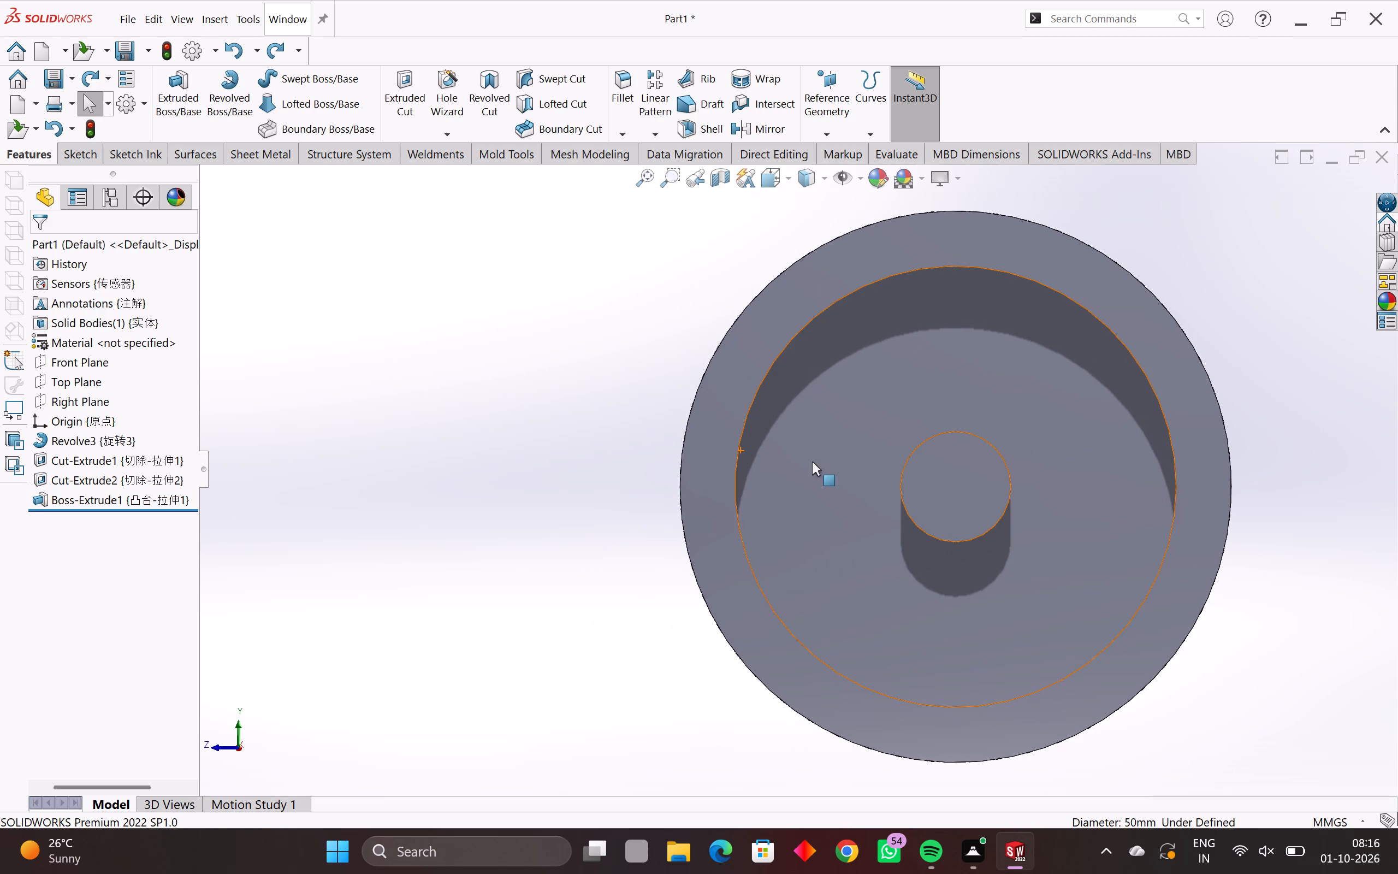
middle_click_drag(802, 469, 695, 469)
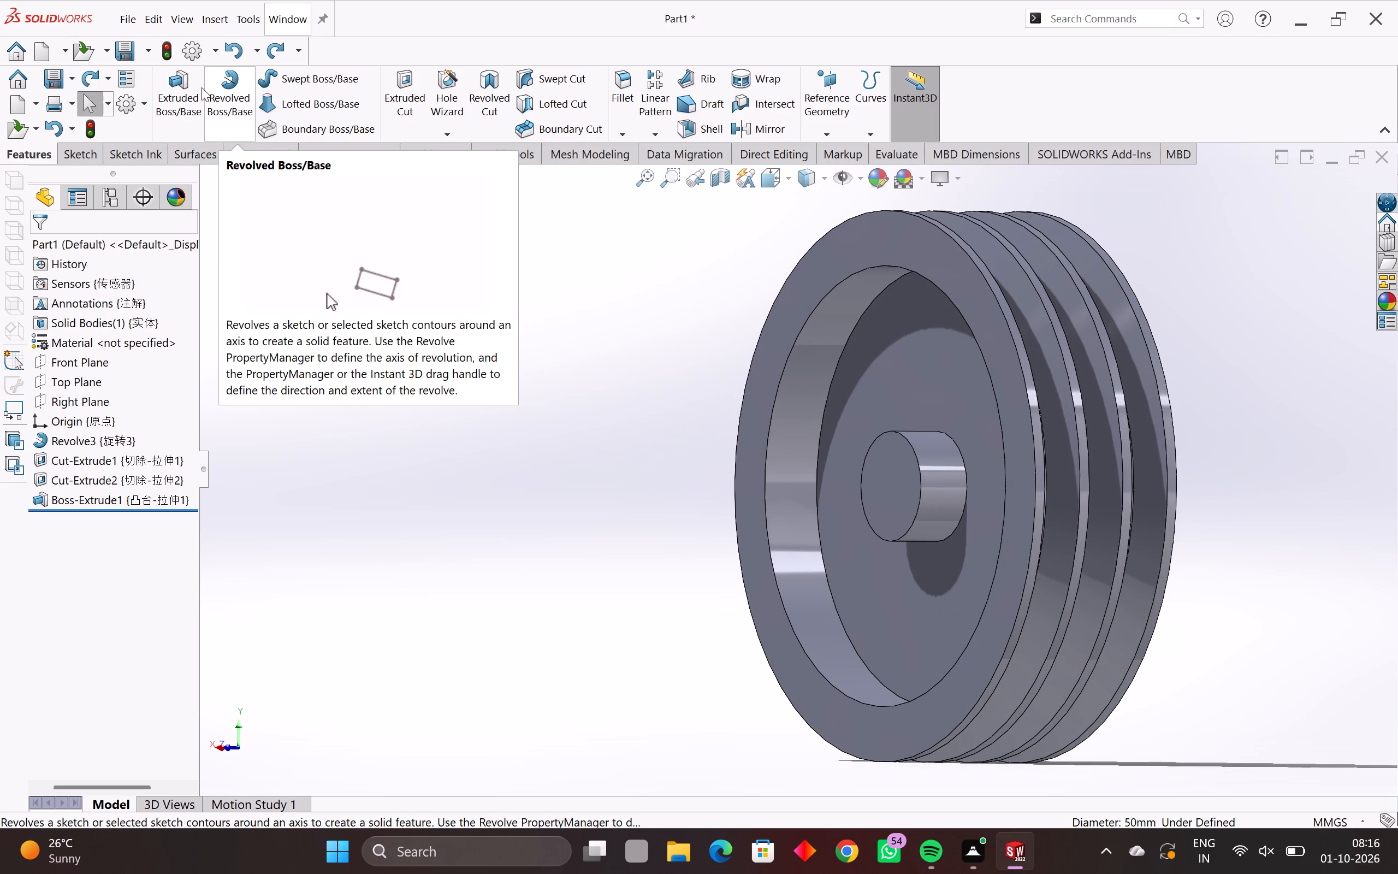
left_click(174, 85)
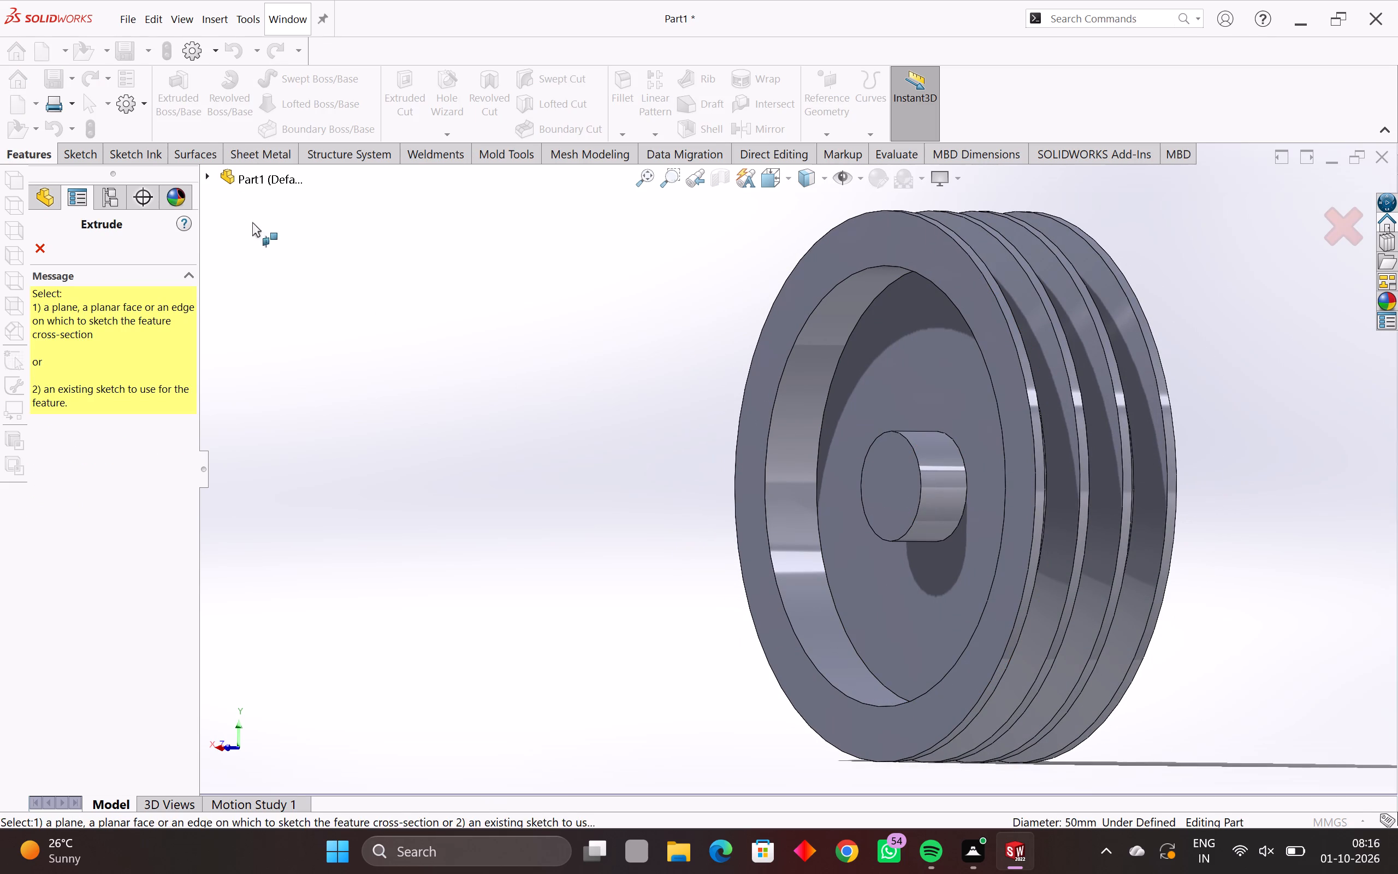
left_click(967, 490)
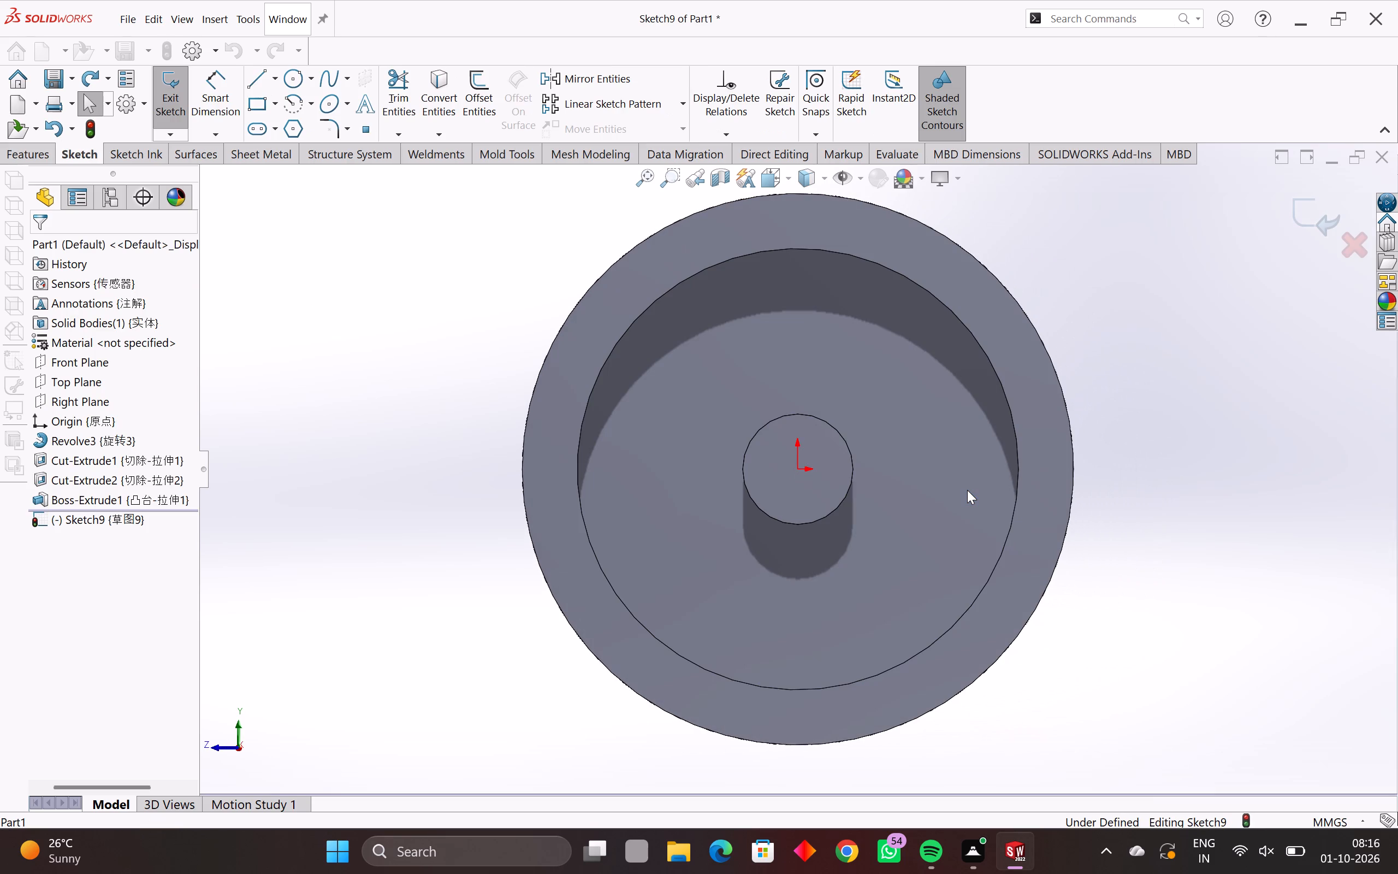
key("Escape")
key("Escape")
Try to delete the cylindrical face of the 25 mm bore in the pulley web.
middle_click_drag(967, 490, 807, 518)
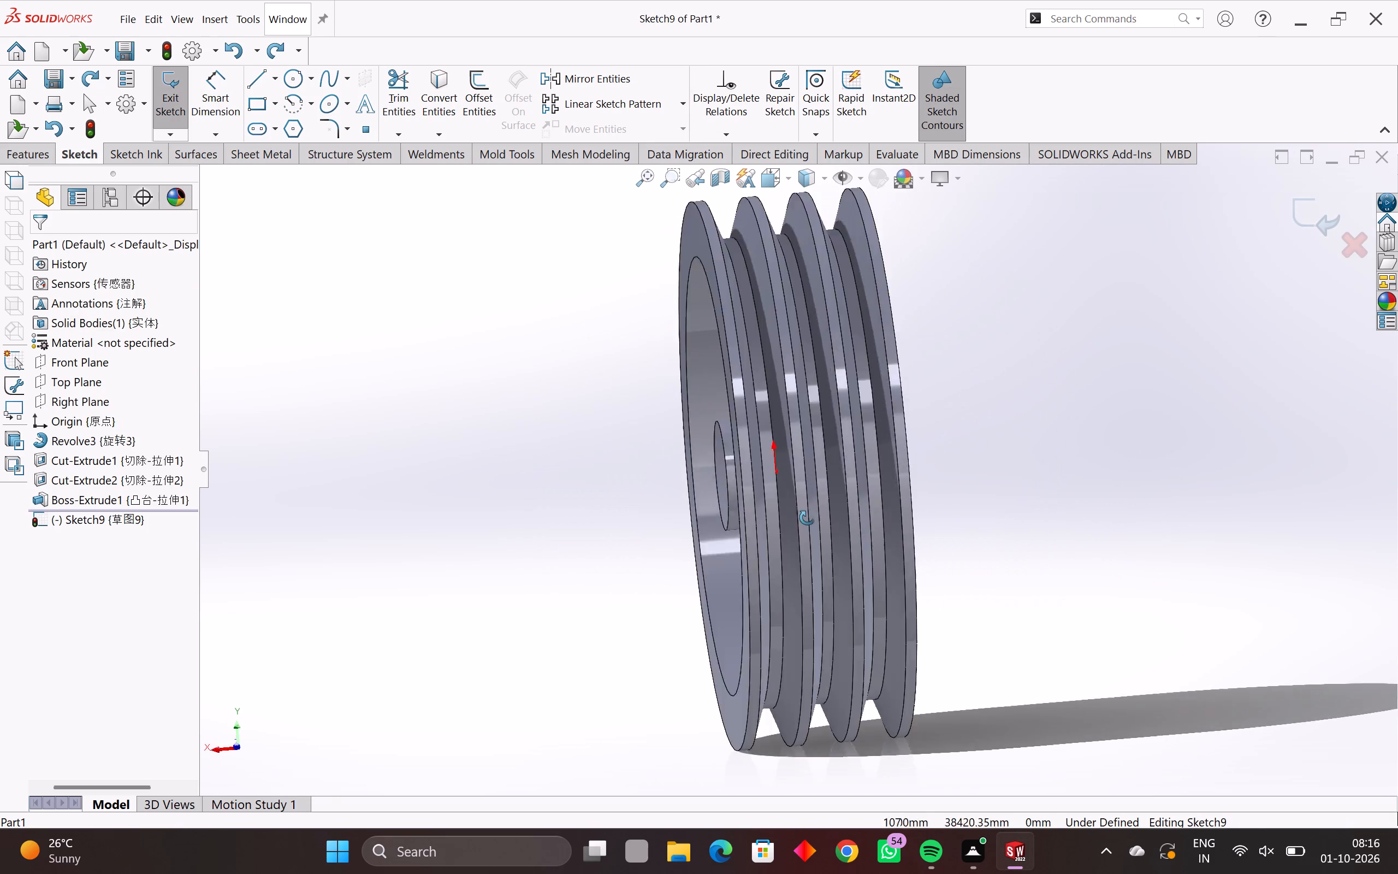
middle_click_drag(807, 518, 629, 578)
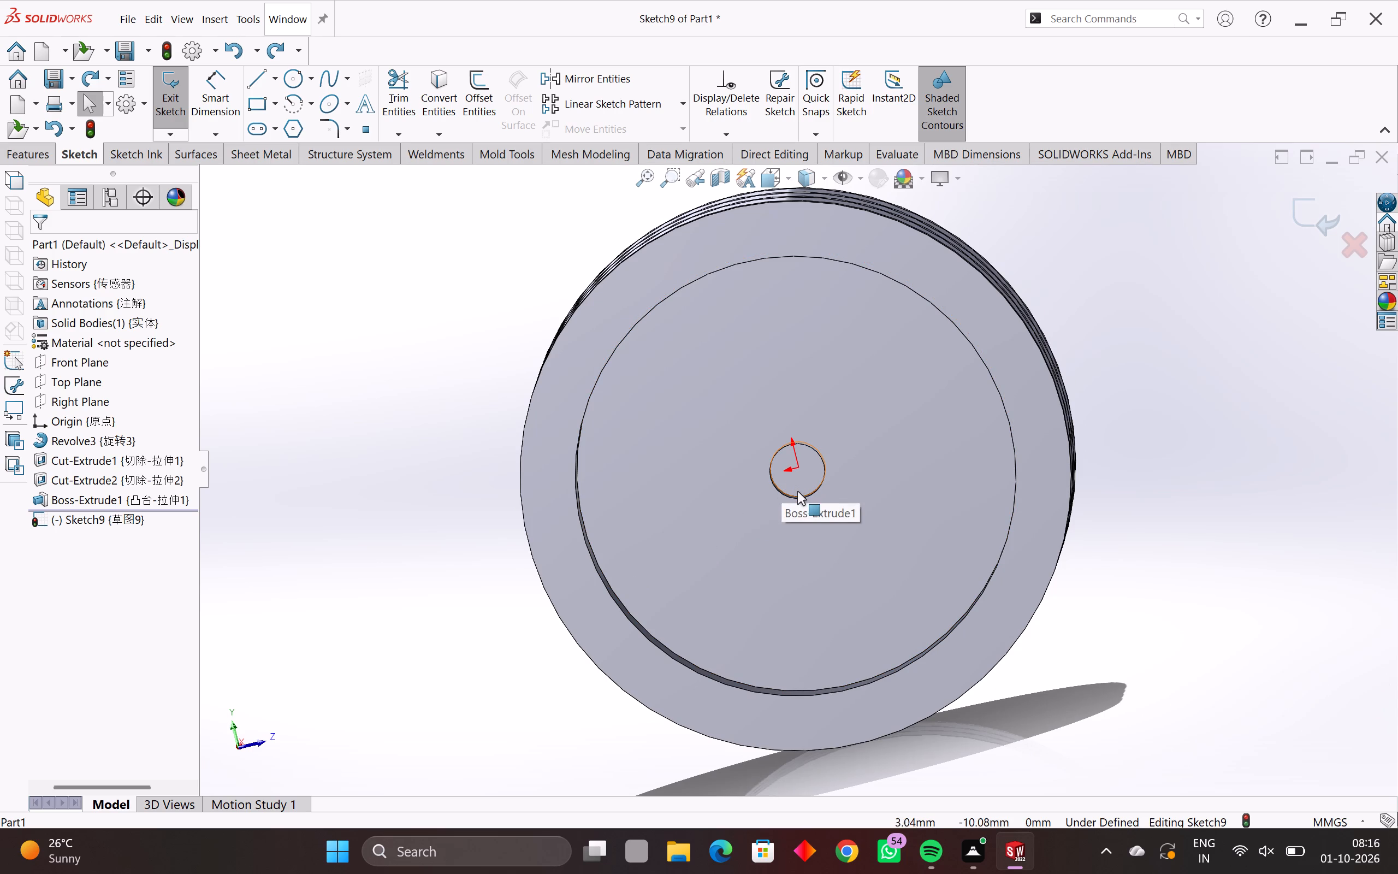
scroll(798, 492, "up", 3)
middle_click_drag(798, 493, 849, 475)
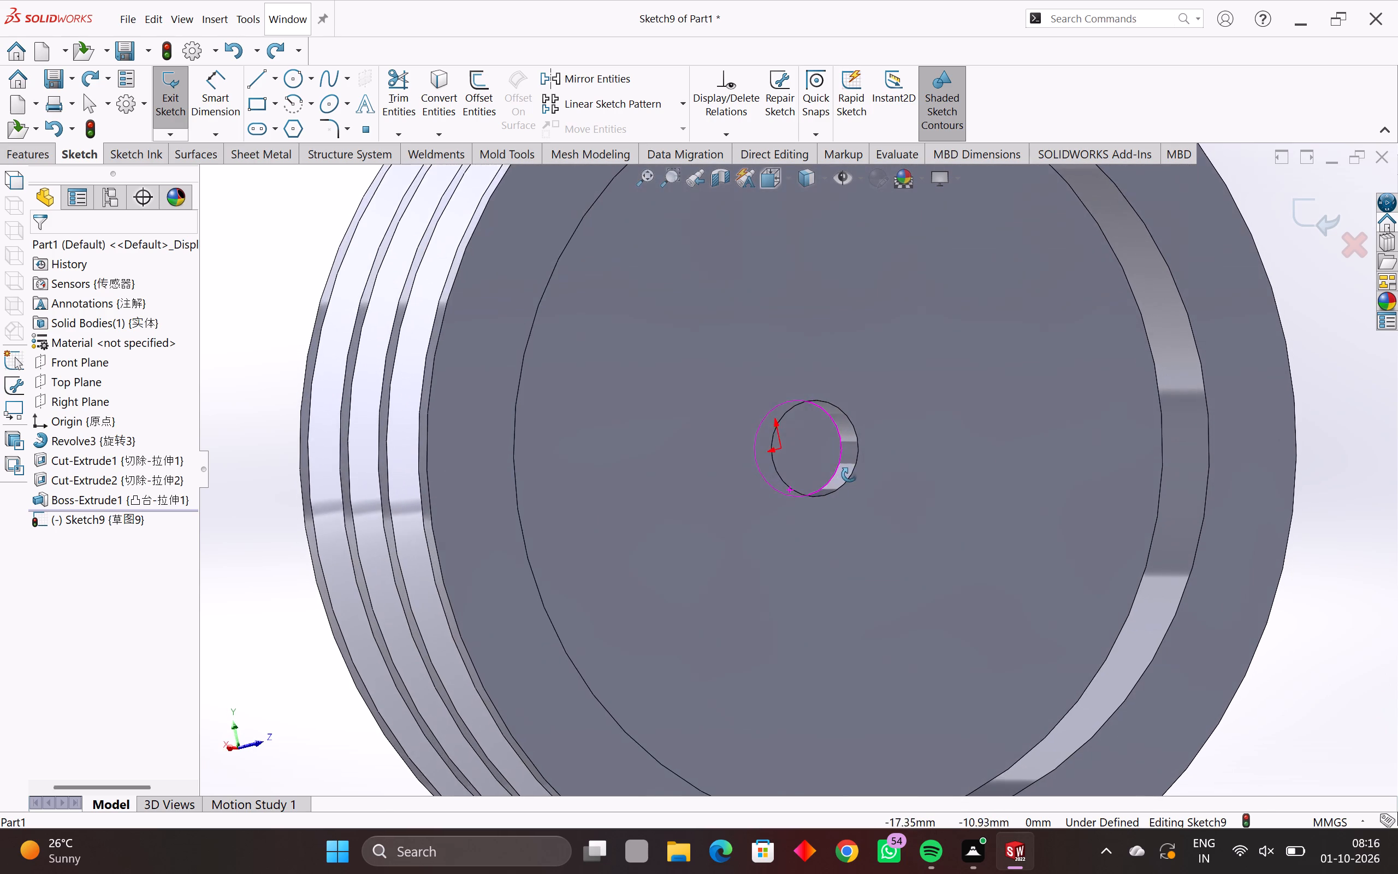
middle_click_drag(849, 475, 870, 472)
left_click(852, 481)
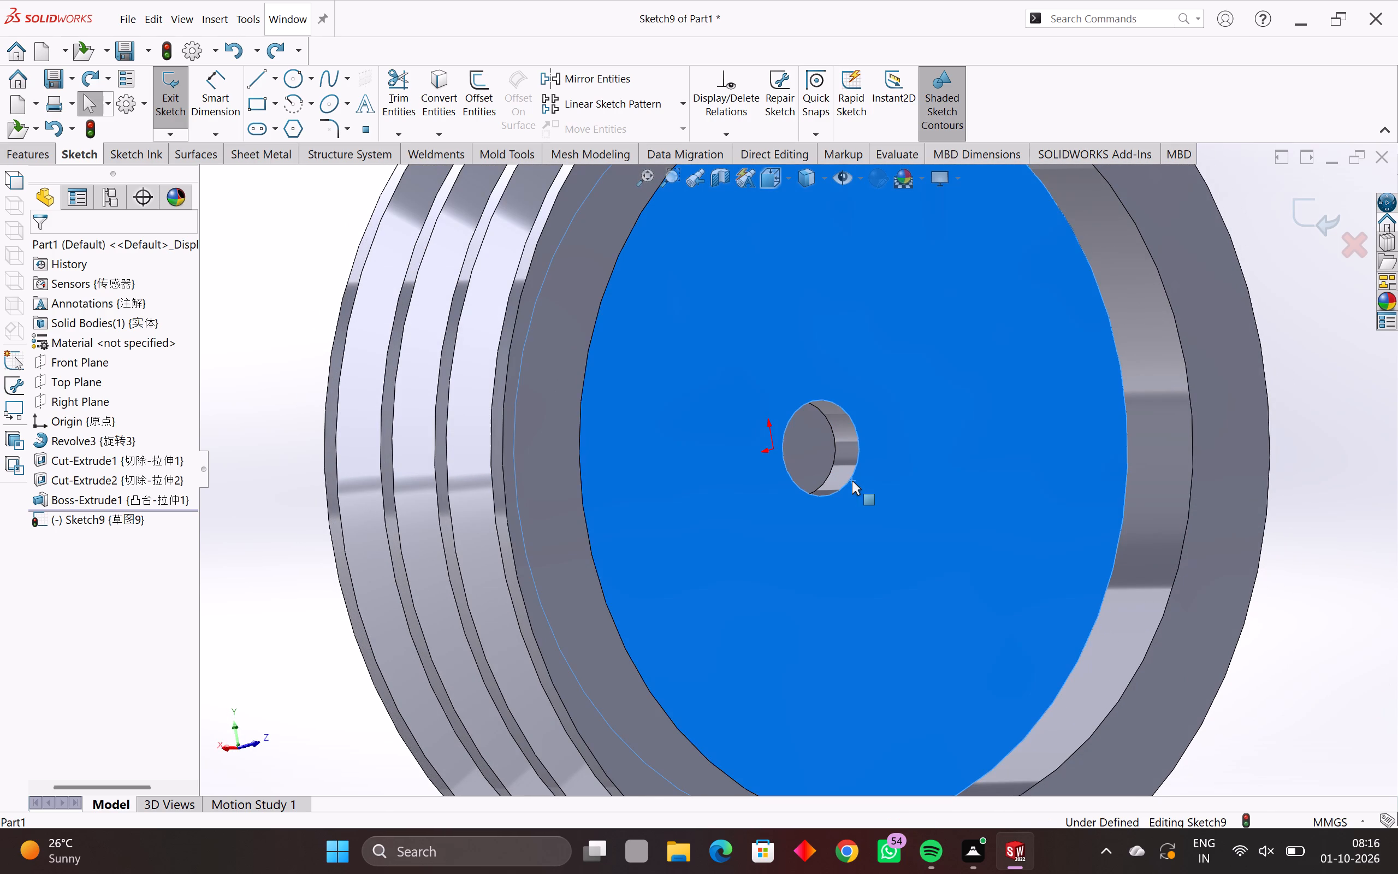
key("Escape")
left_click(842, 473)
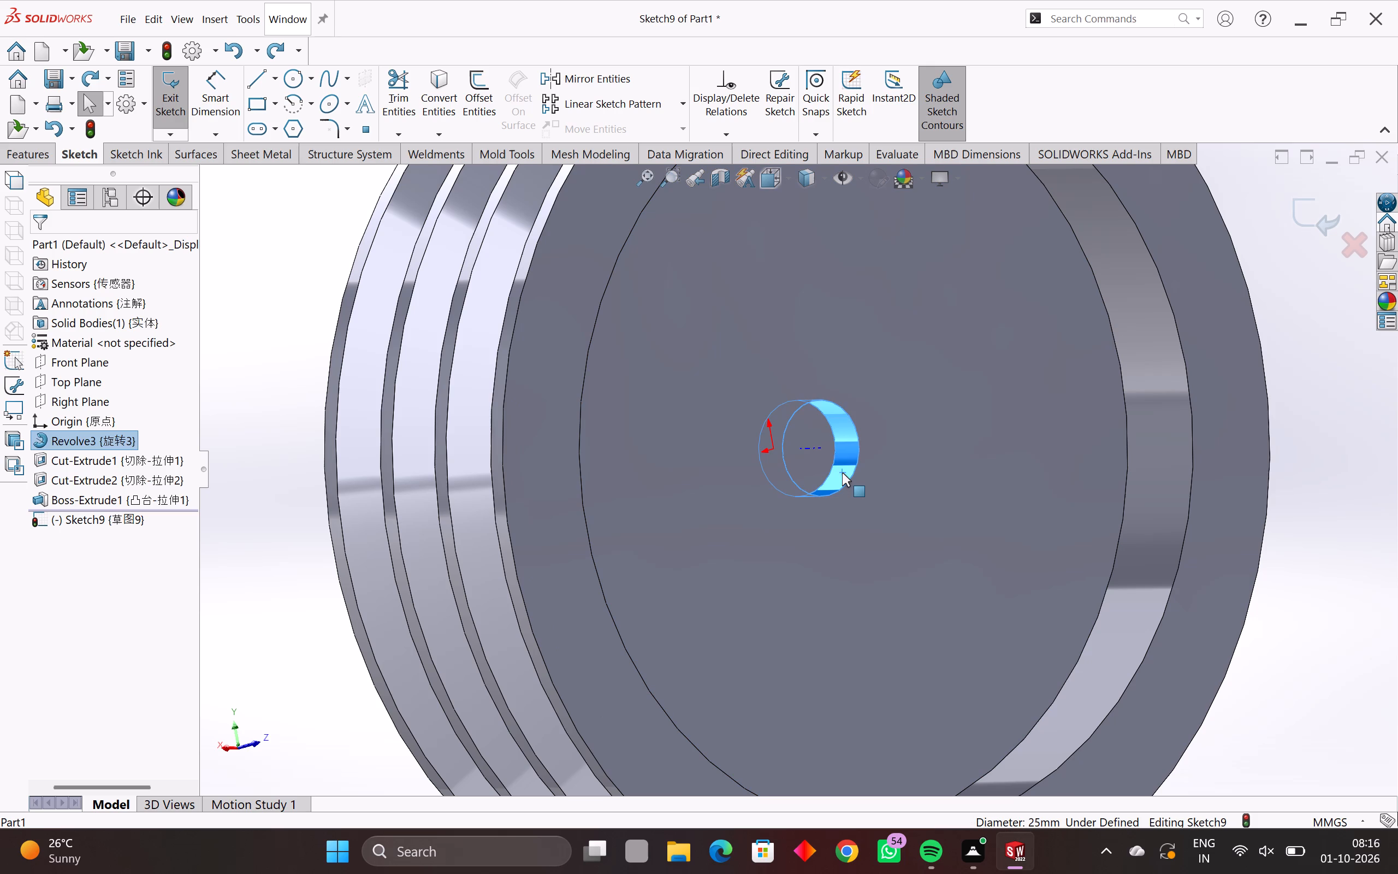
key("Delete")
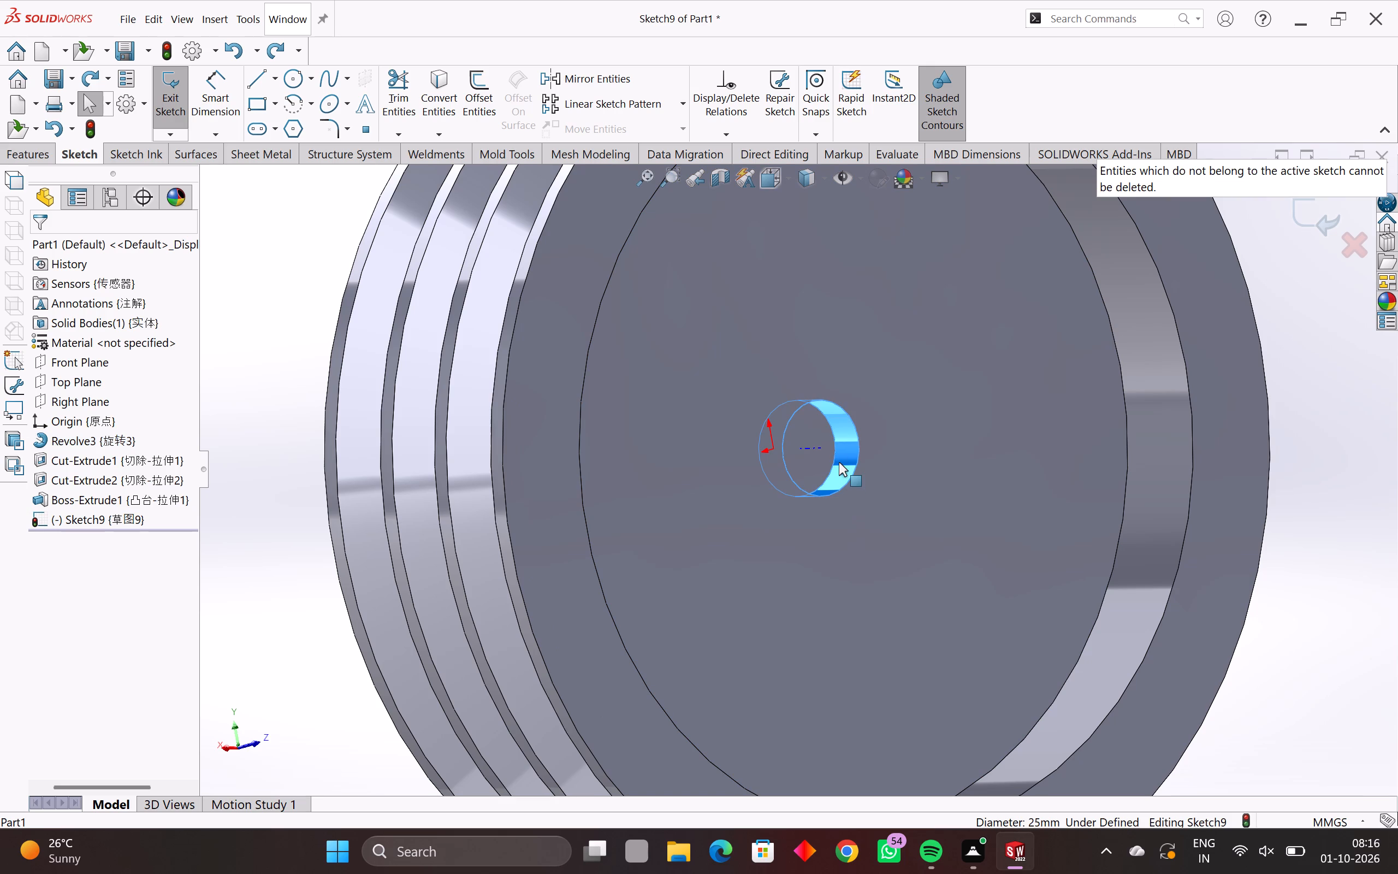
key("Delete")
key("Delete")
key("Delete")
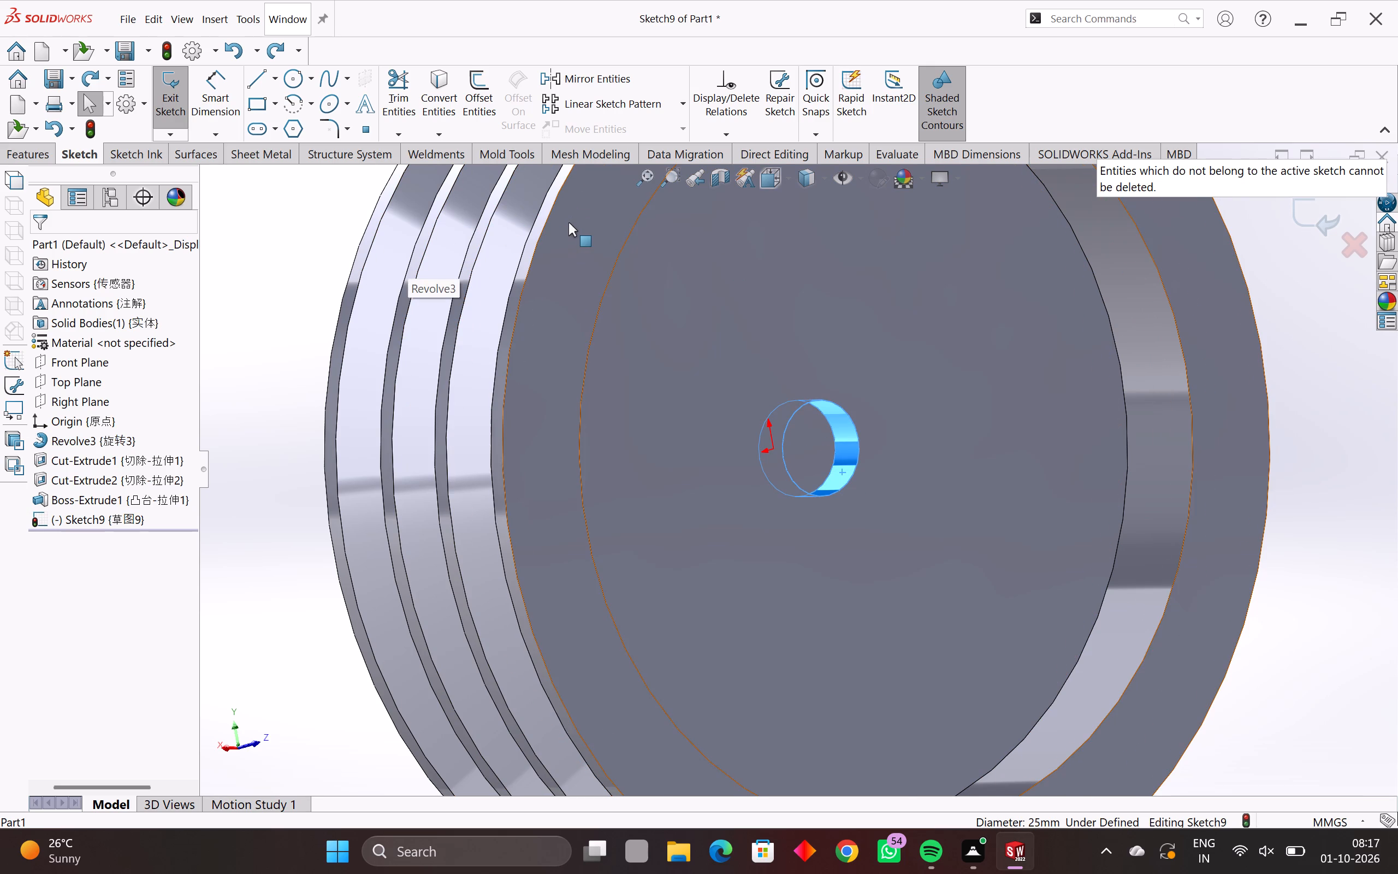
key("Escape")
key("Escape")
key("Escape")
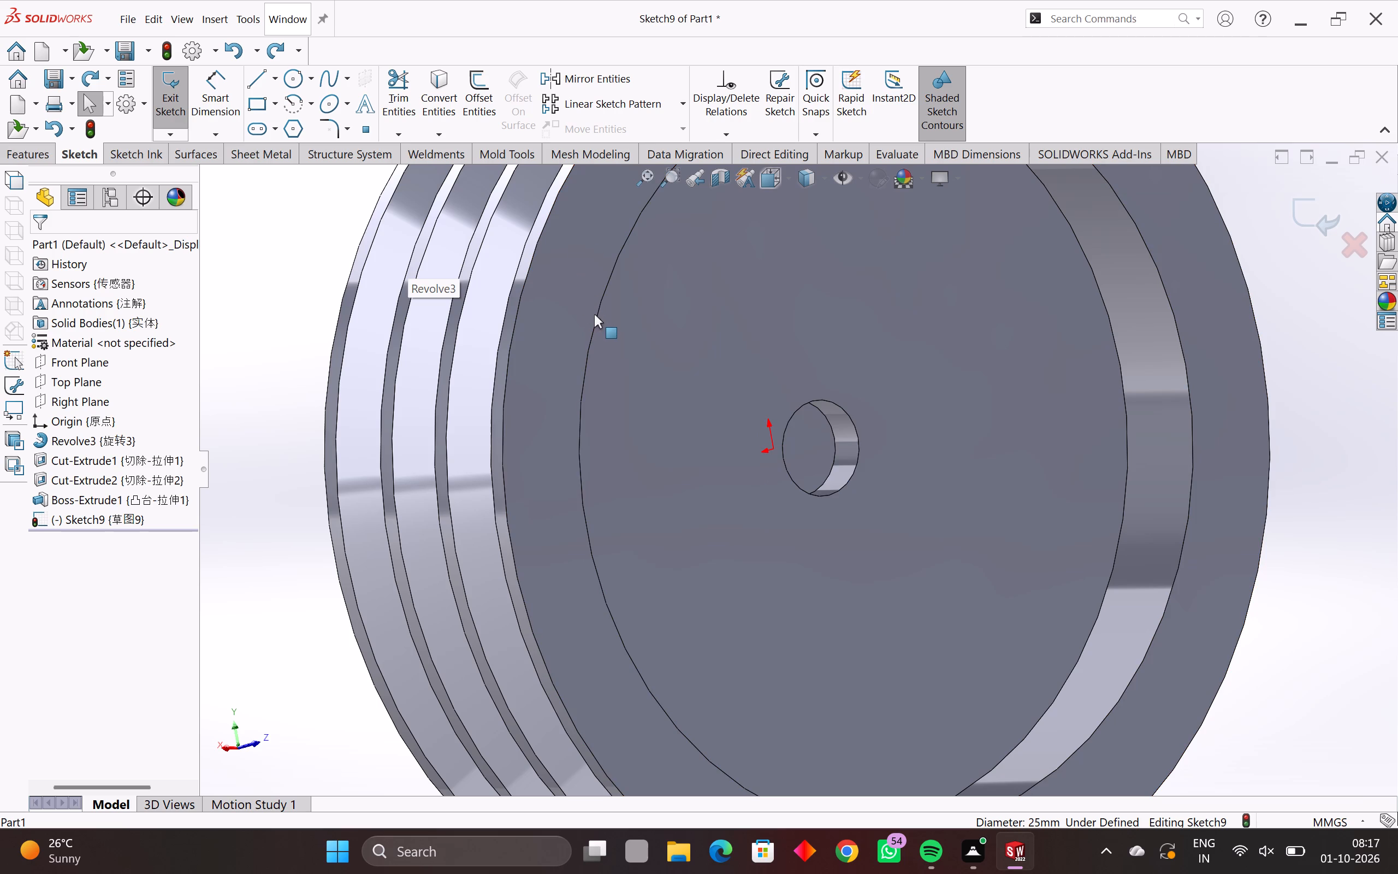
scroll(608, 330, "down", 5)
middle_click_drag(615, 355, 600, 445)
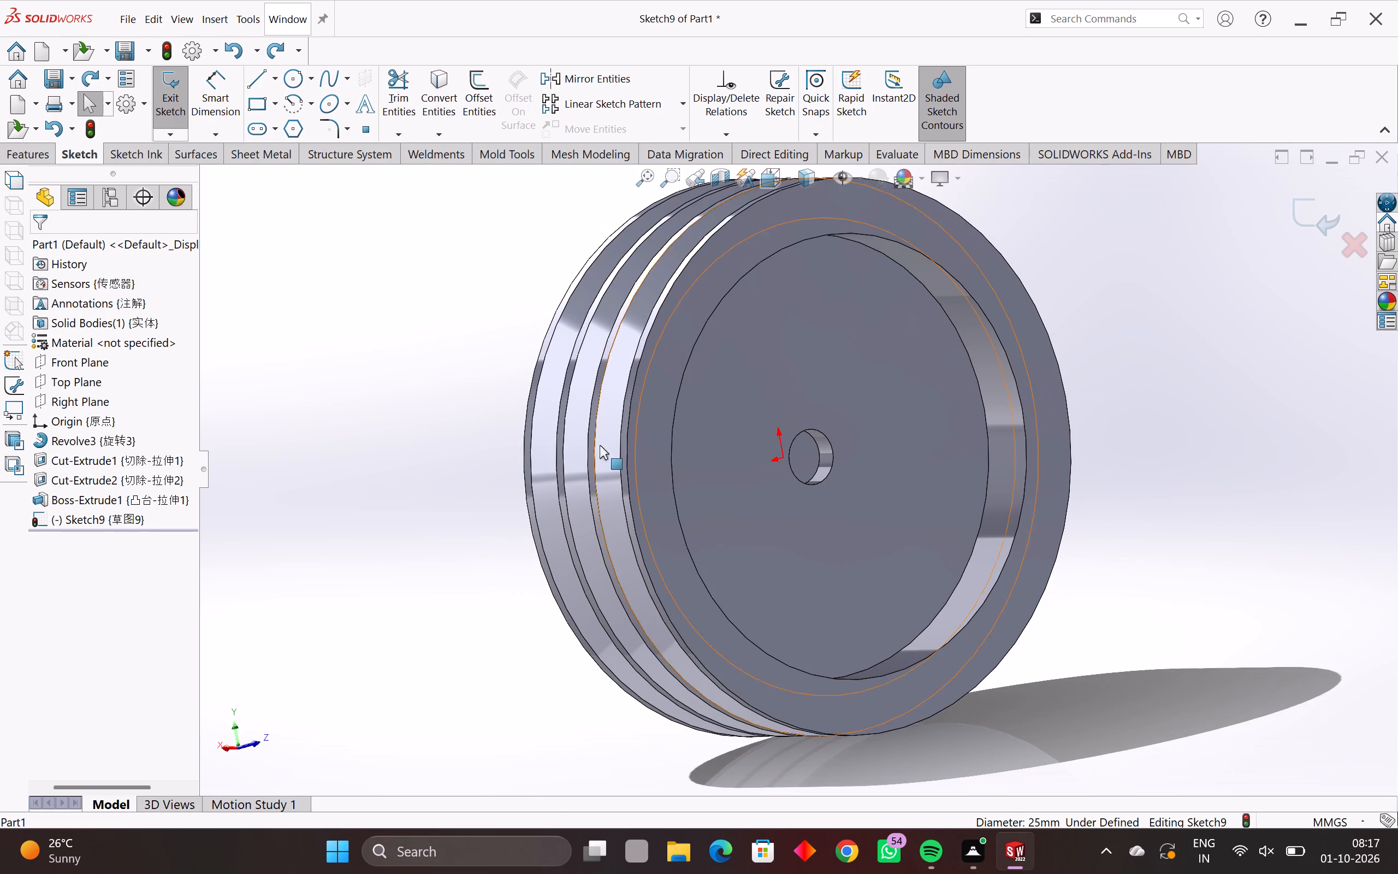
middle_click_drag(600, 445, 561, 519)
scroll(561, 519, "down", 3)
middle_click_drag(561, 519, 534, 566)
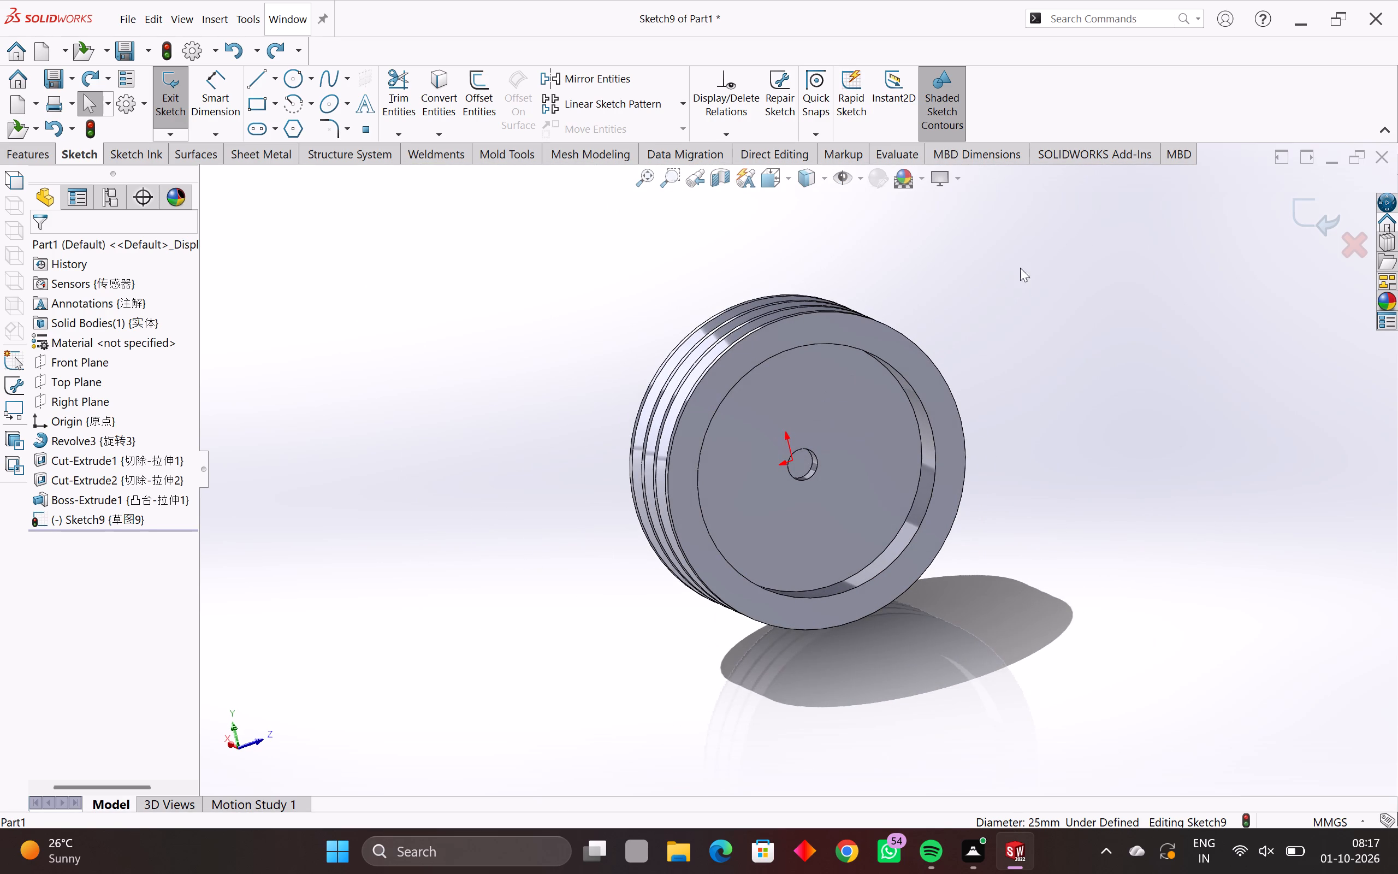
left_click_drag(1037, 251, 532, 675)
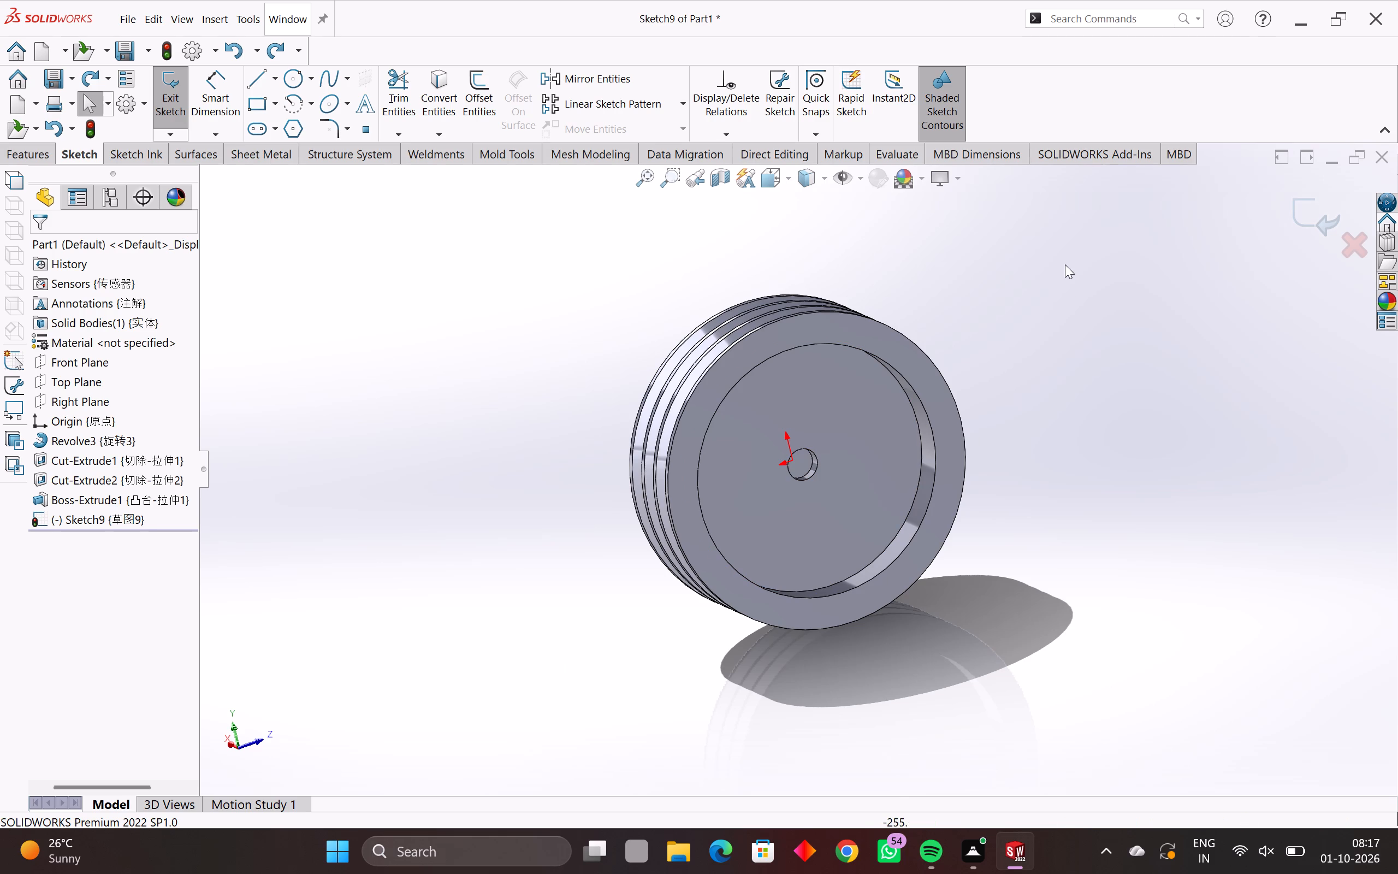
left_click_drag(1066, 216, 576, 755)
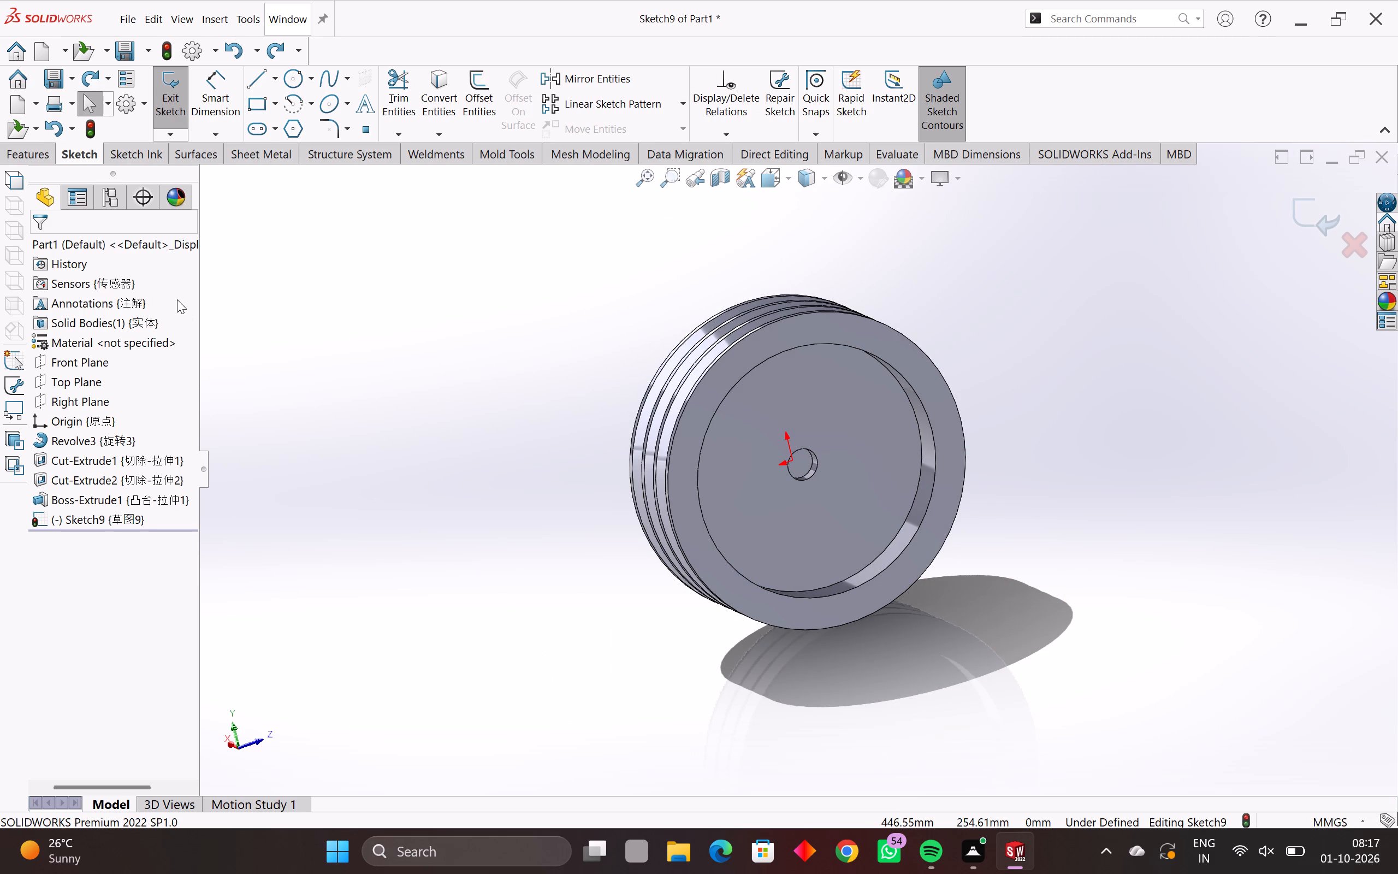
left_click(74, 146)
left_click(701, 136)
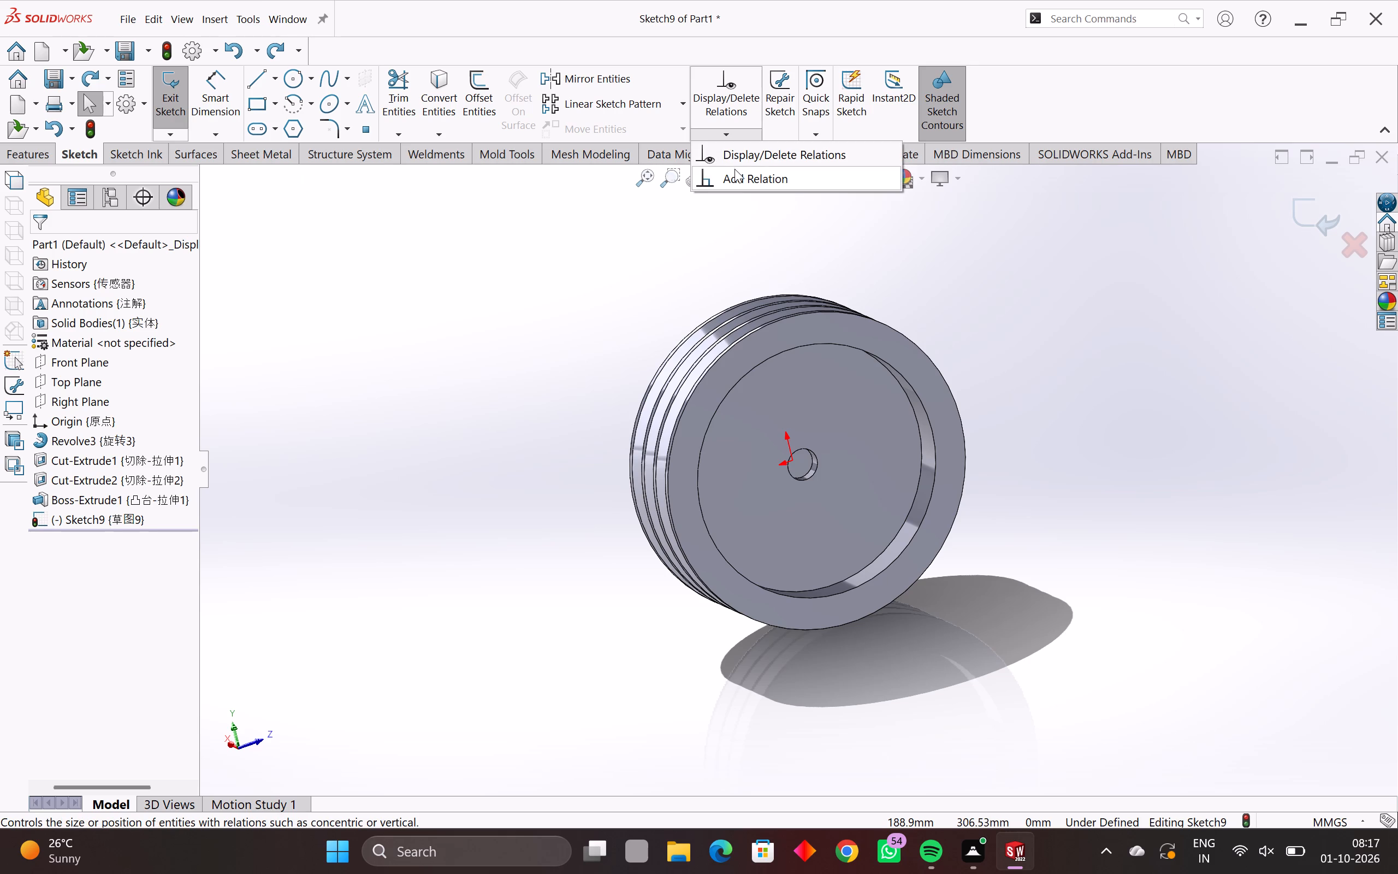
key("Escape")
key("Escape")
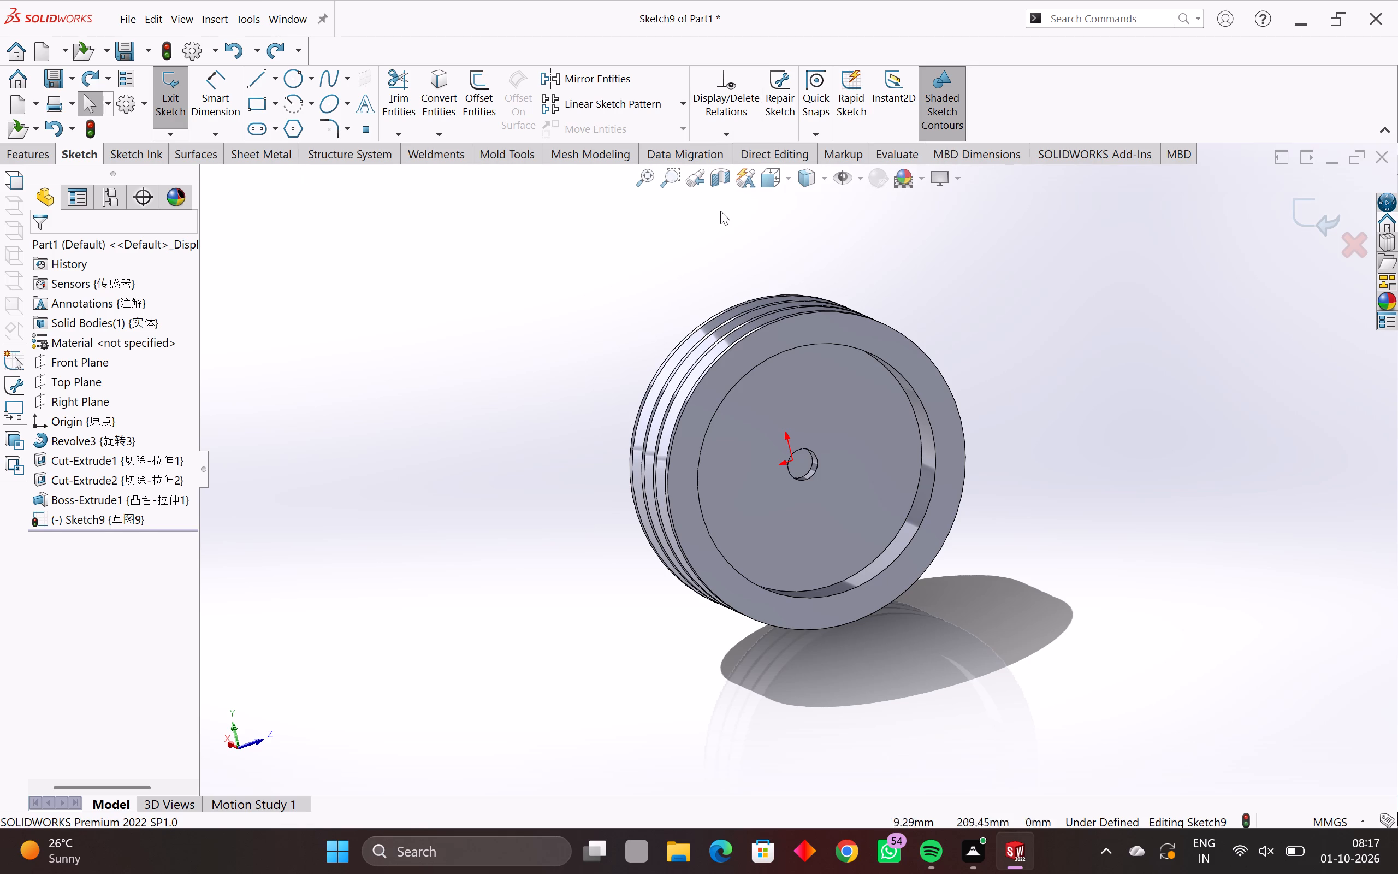
Examine the hub and bore in a temporary planar section view through the Front Plane.
left_click(721, 184)
middle_click_drag(709, 454, 790, 456)
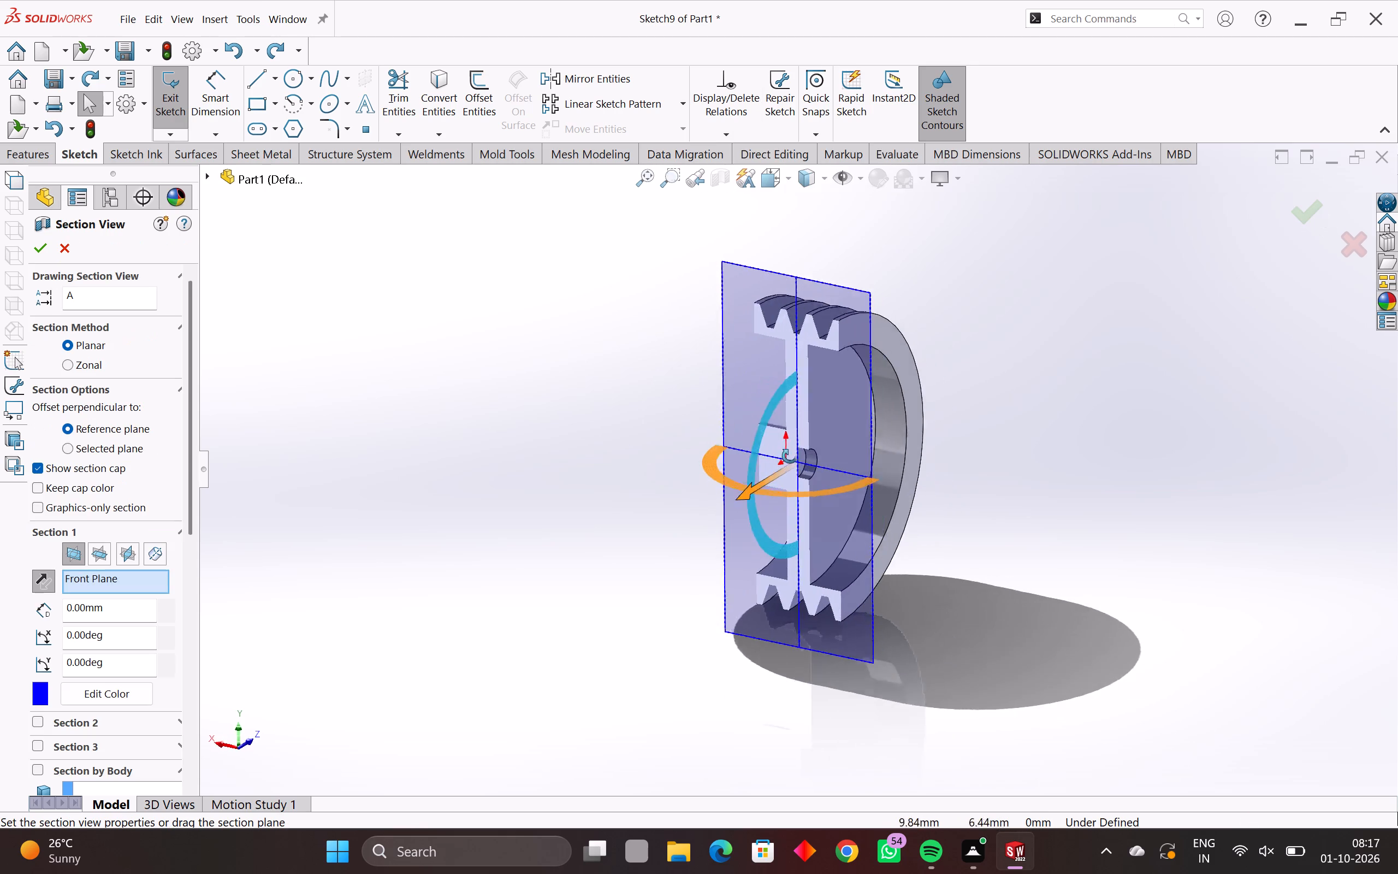
middle_click_drag(790, 456, 847, 433)
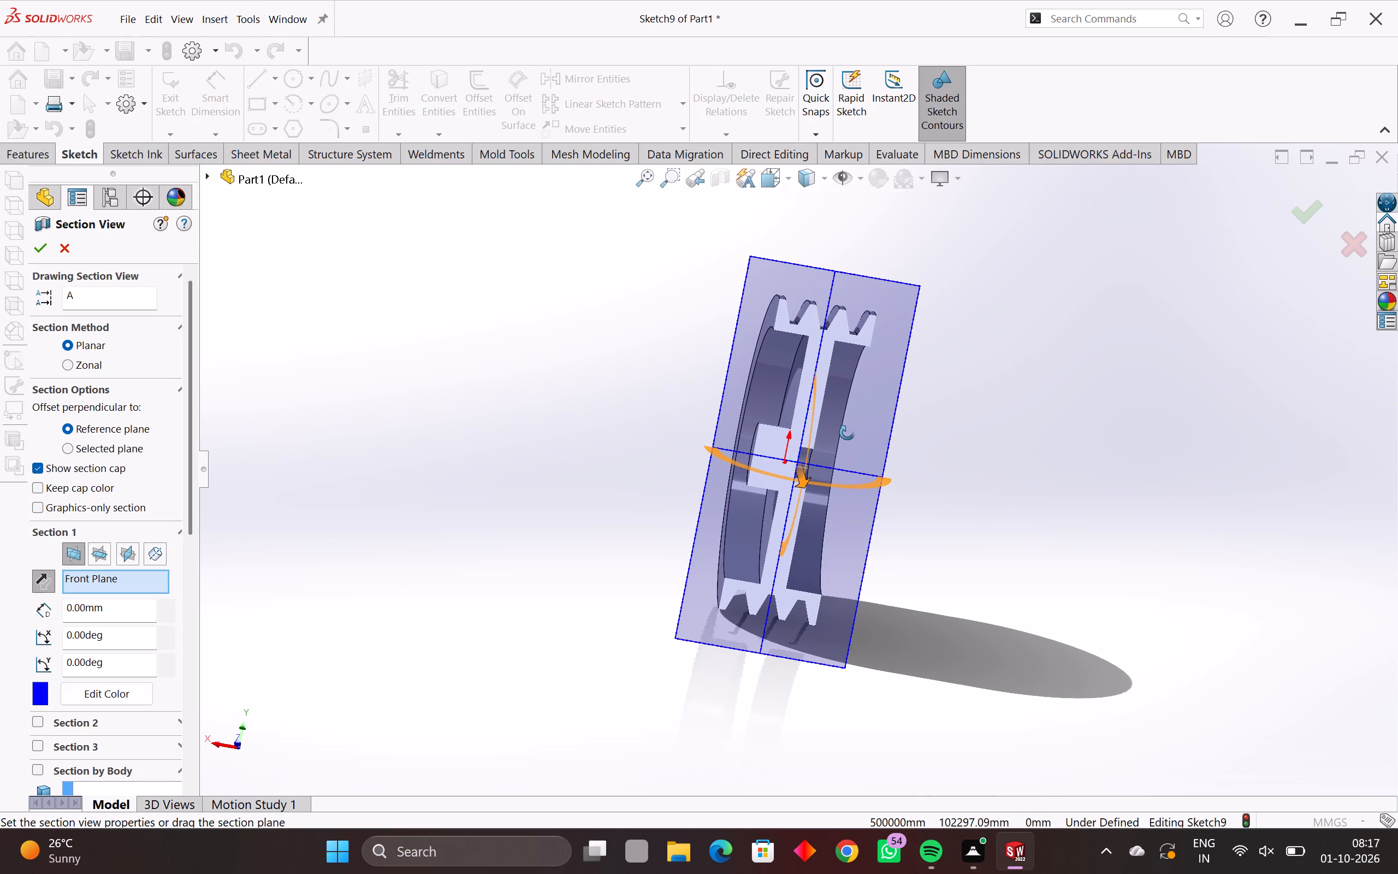
middle_click_drag(847, 433, 822, 441)
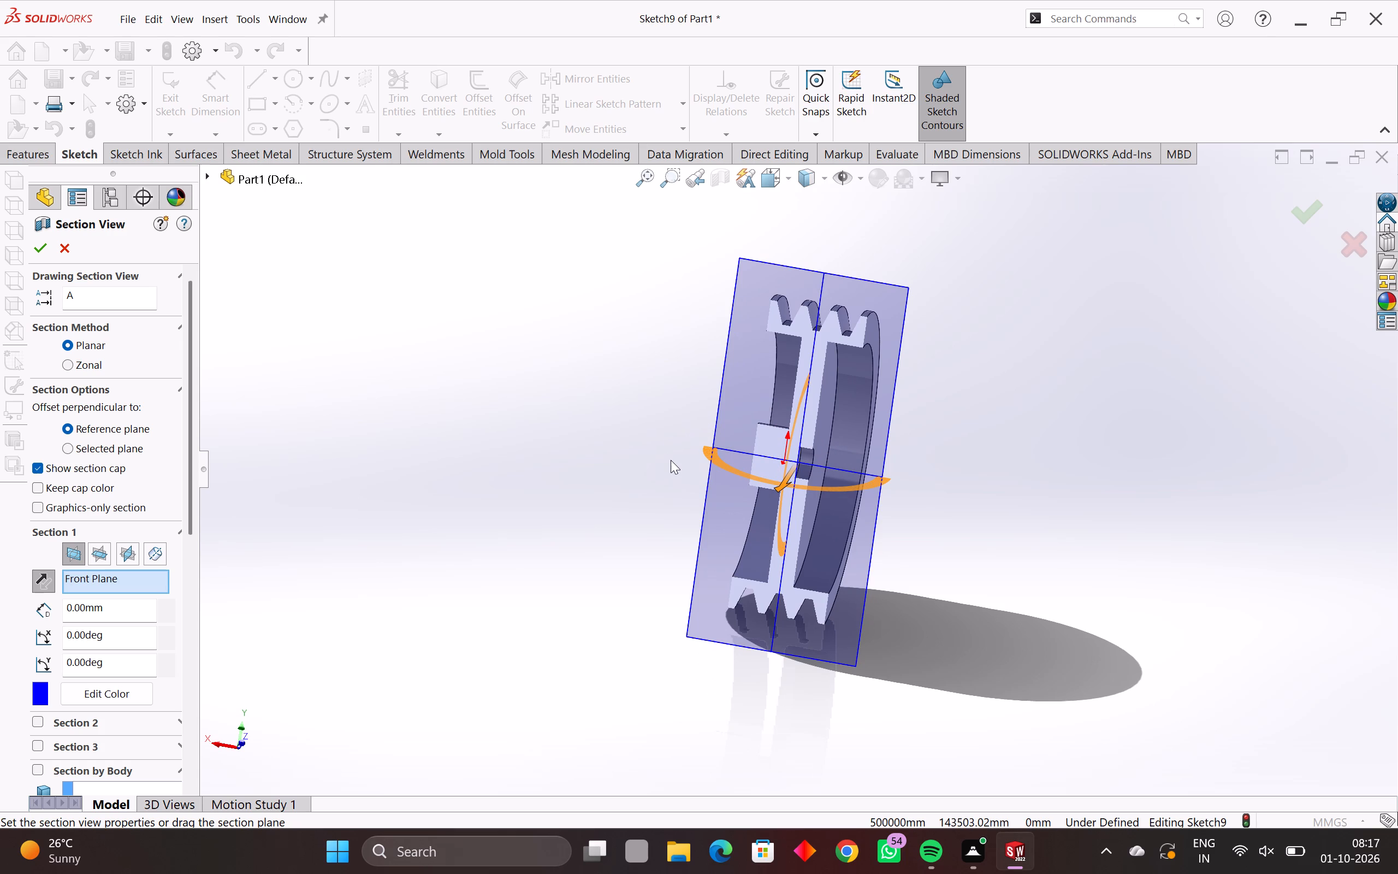
key("Escape")
key("Escape")
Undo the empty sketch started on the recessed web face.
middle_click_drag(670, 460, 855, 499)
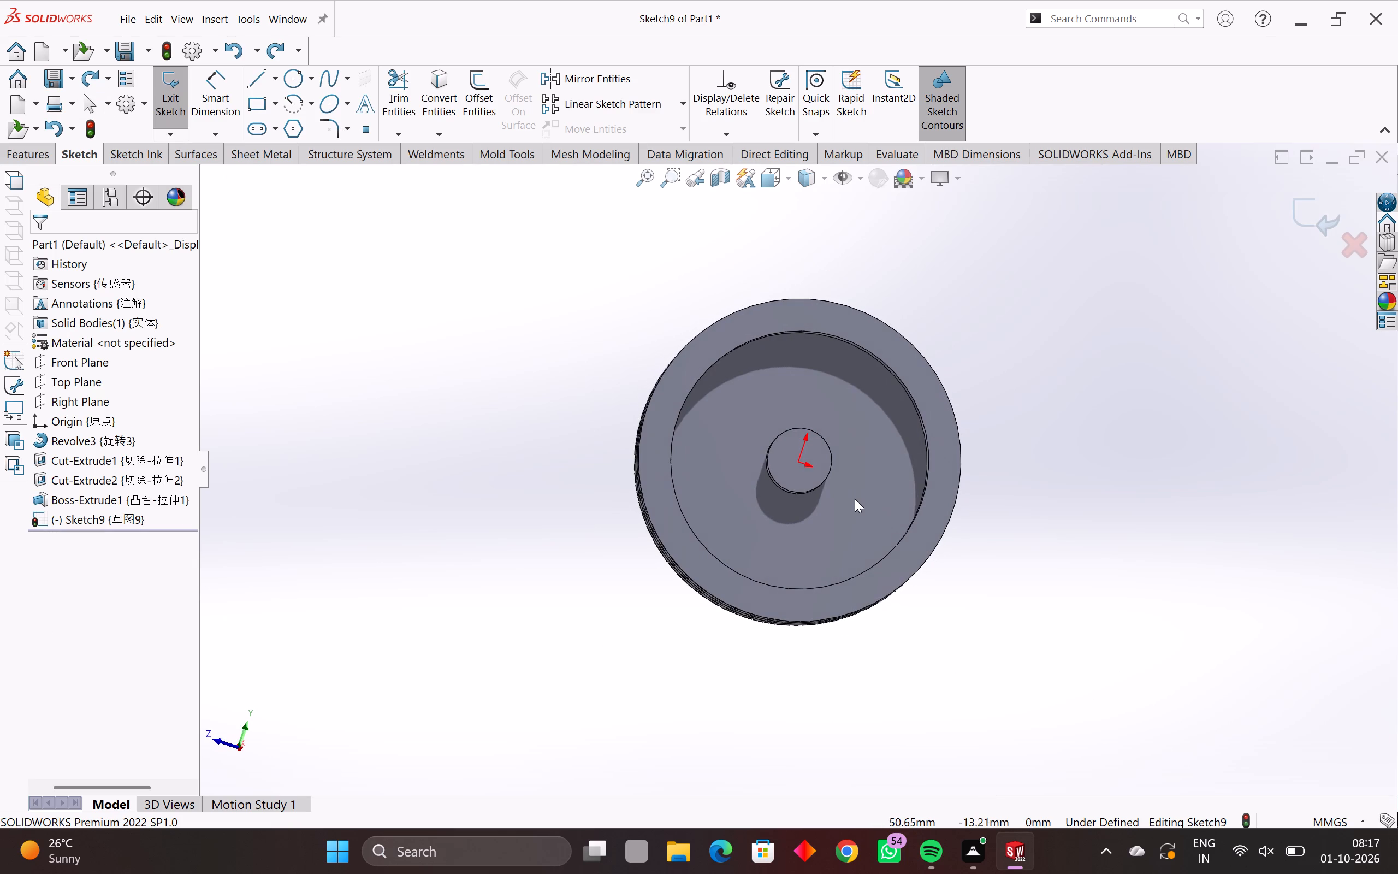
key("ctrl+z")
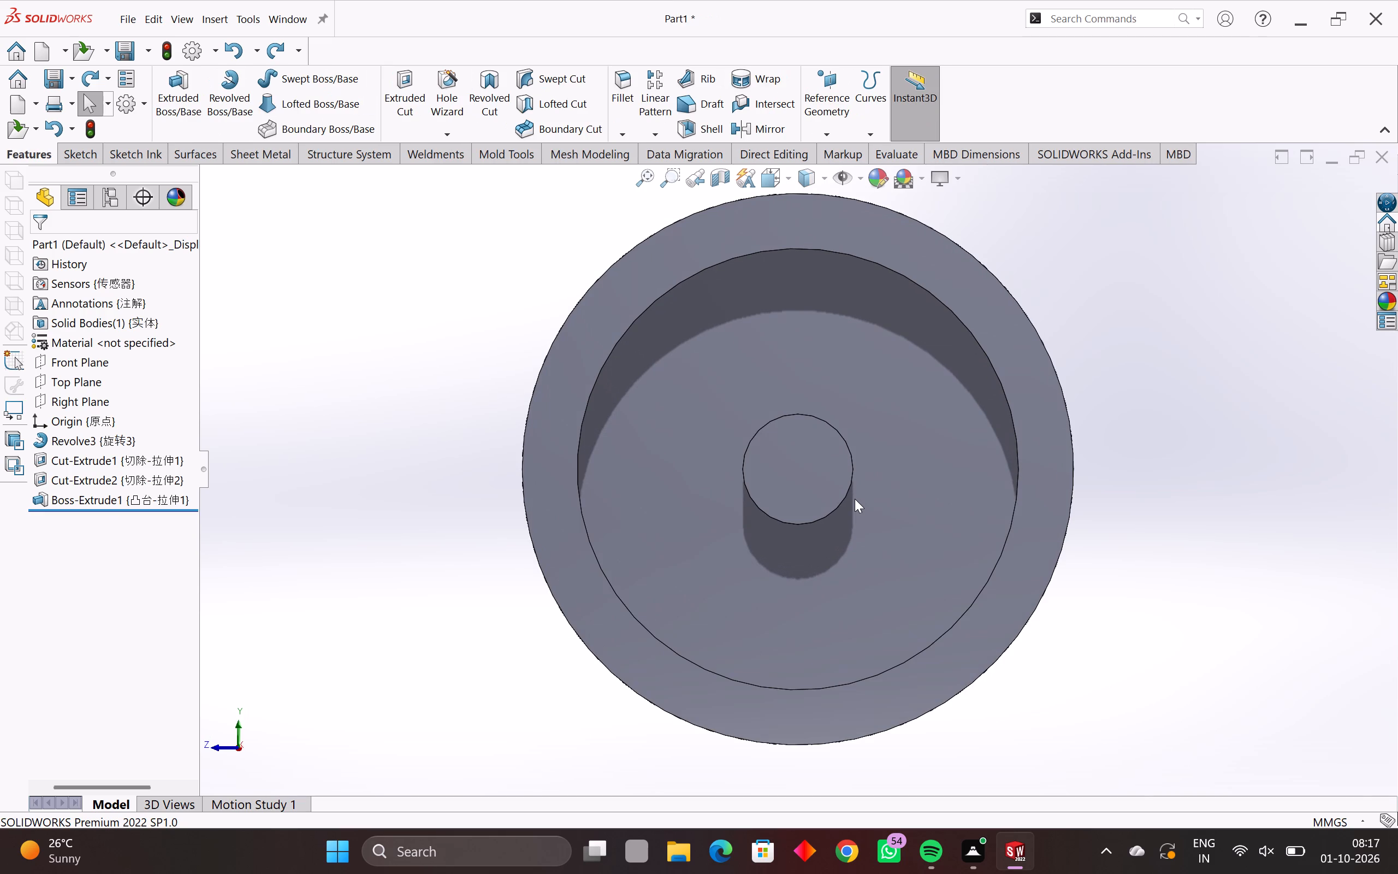
Undo the hub boss extrusion together with its circle sketch on the pulley web.
scroll(855, 499, "up", 1, "ctrl")
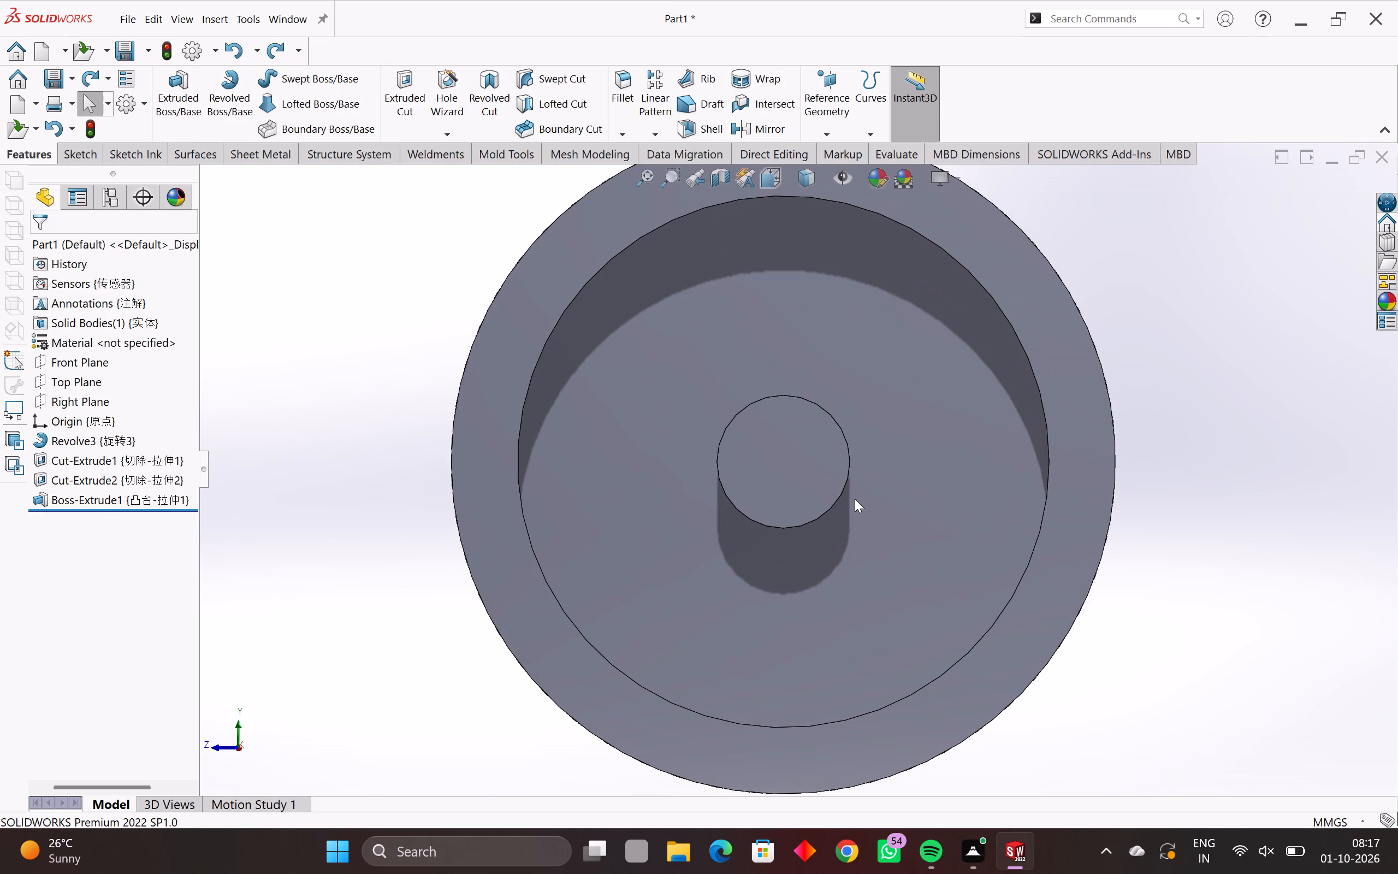
key("ctrl+z")
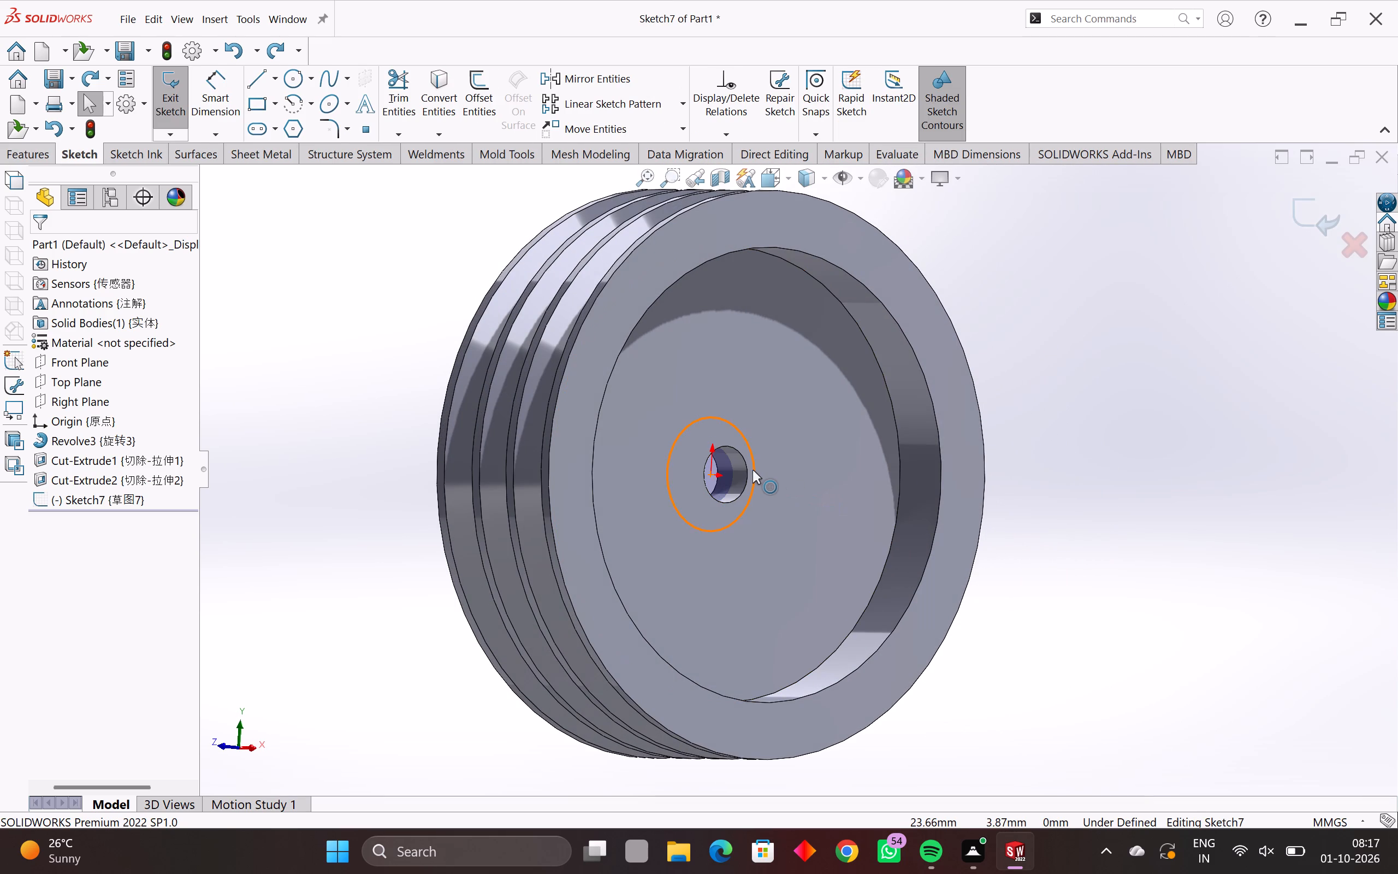
key("ctrl+z")
key("ctrl+z")
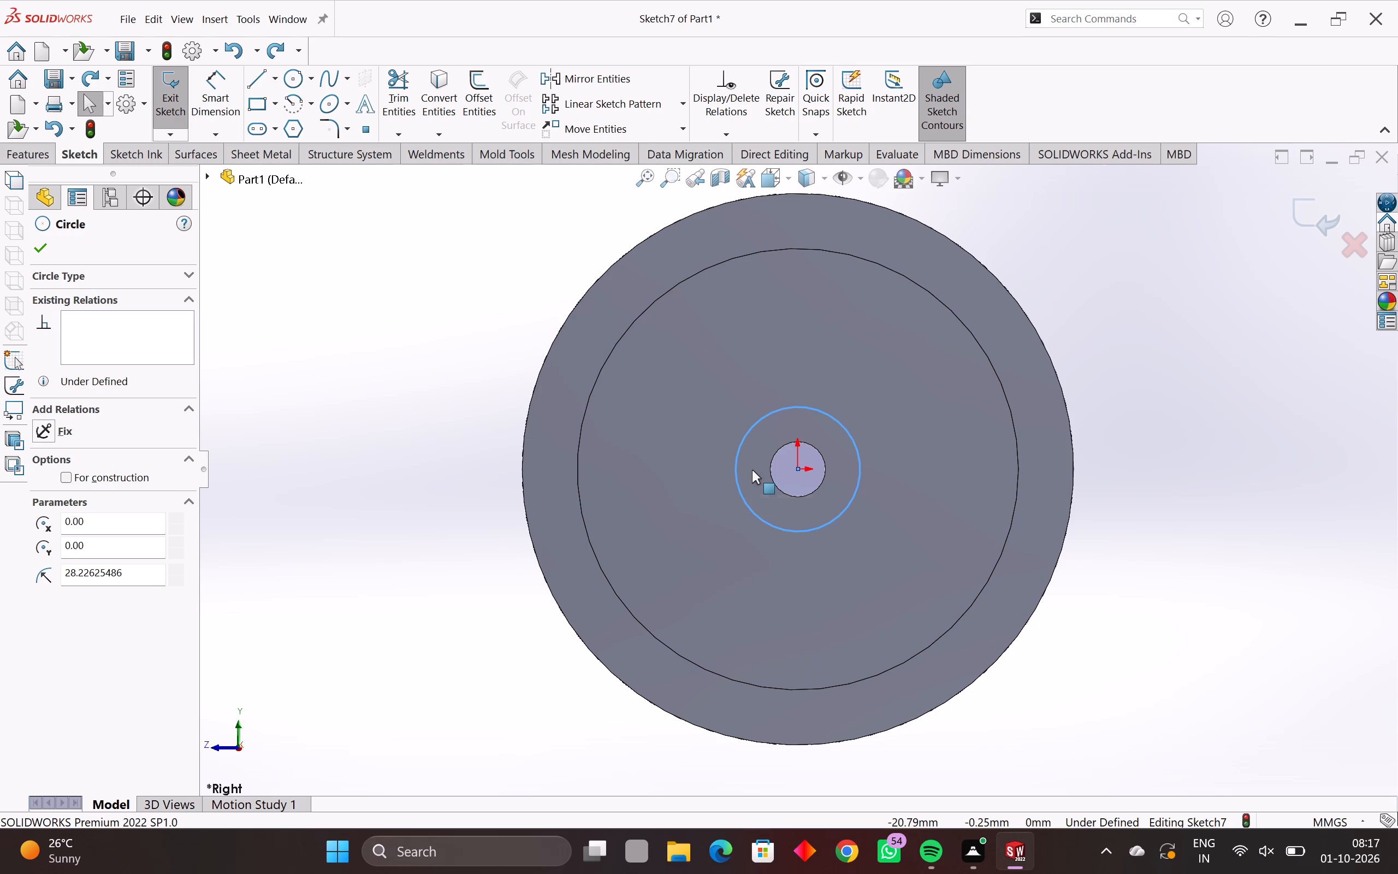
key("ctrl+z")
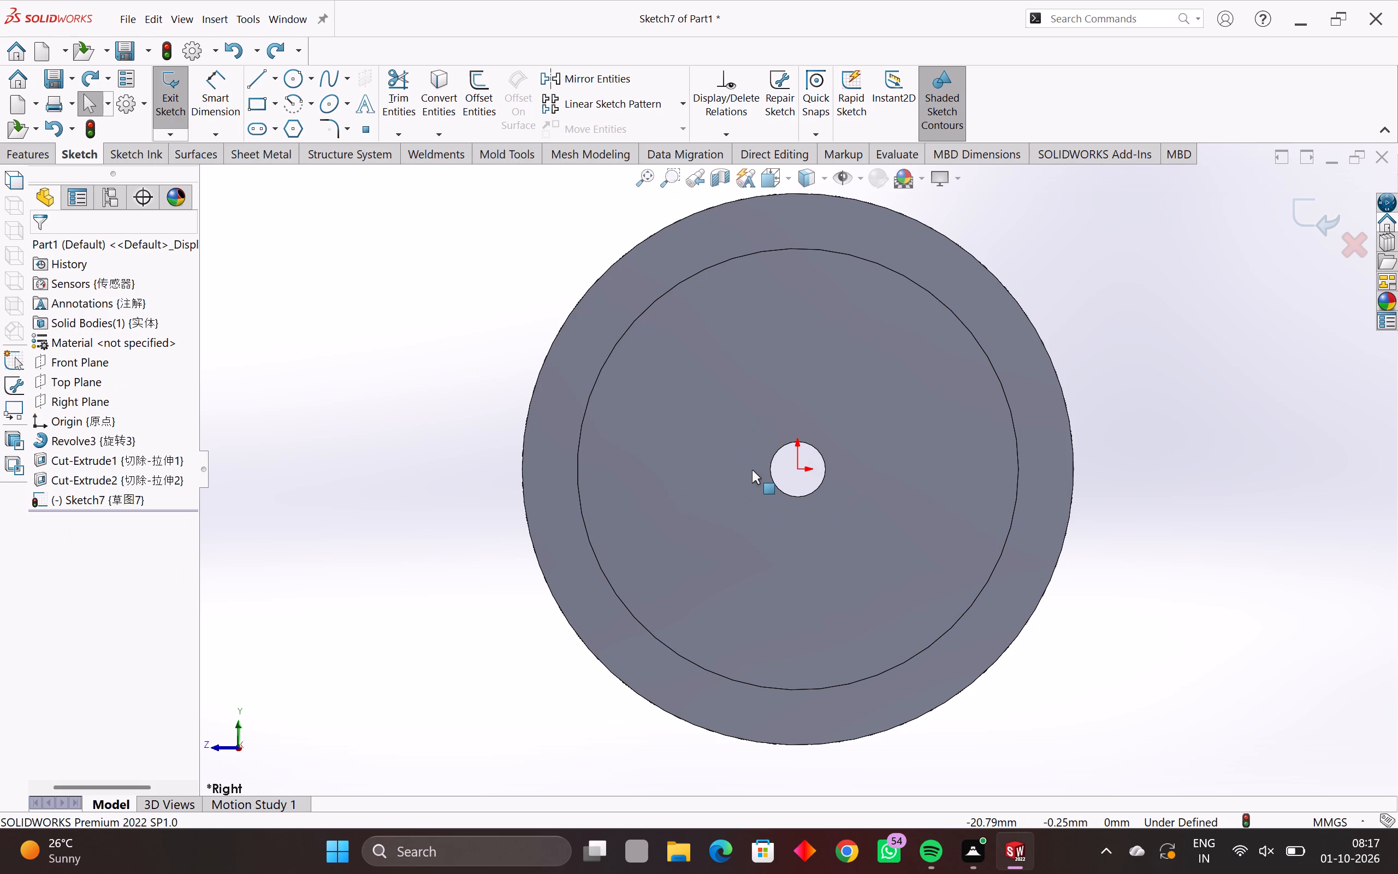
key("ctrl+z")
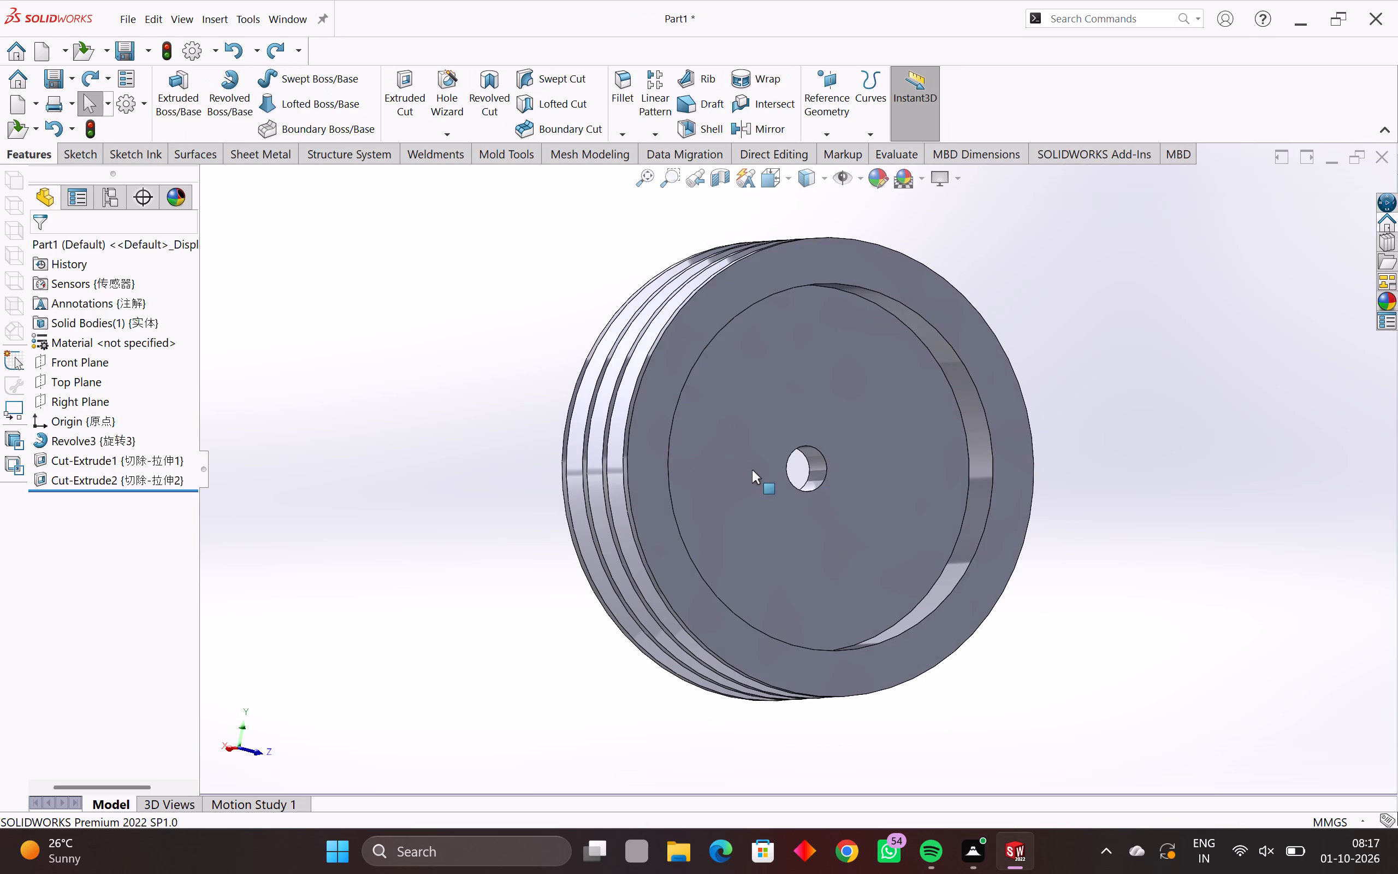
Undo the second recess cut, going back to editing its circle sketch on the pulley's side face.
key("ctrl+z")
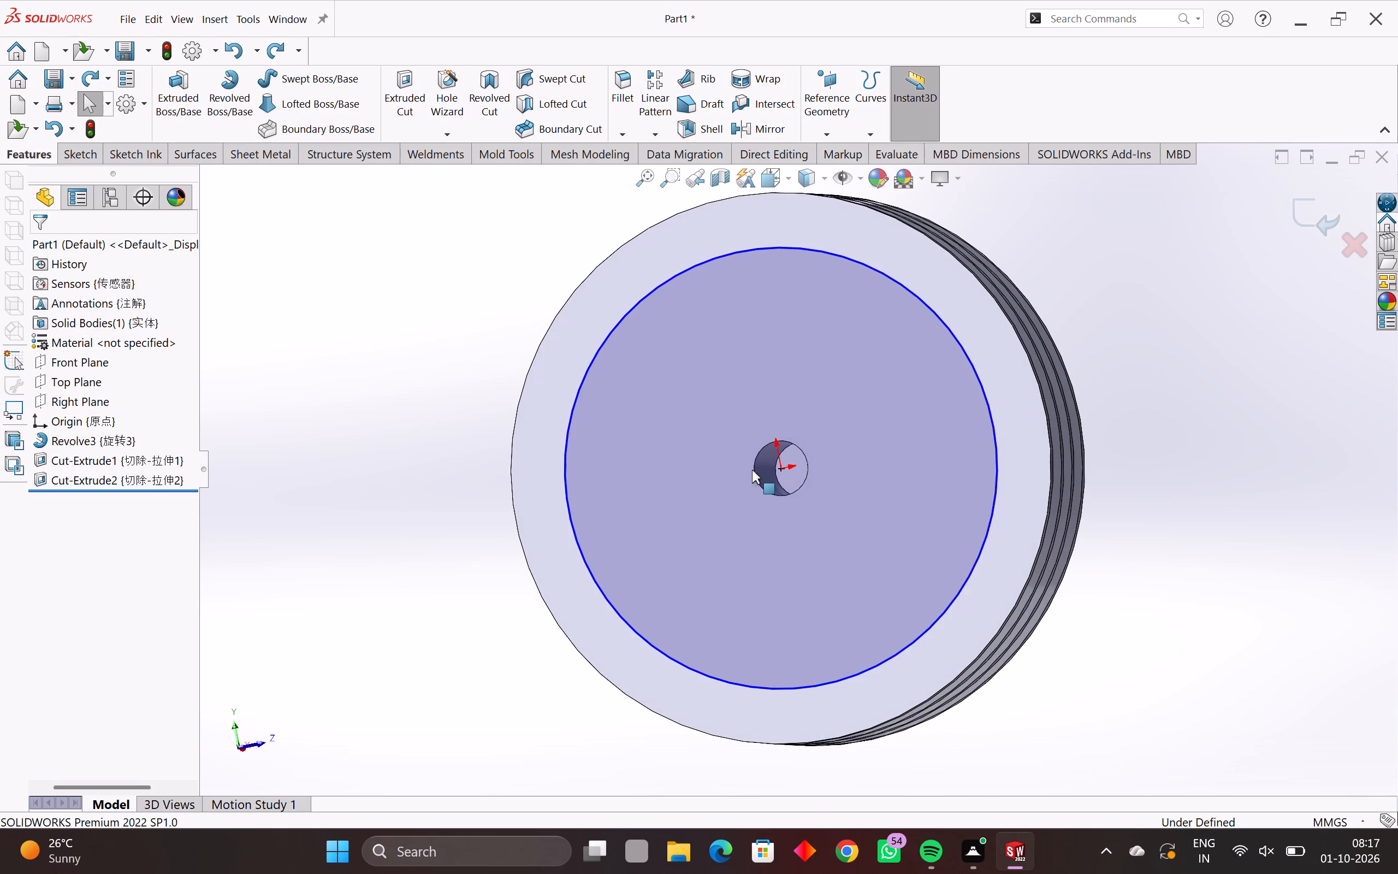
key("ctrl+z")
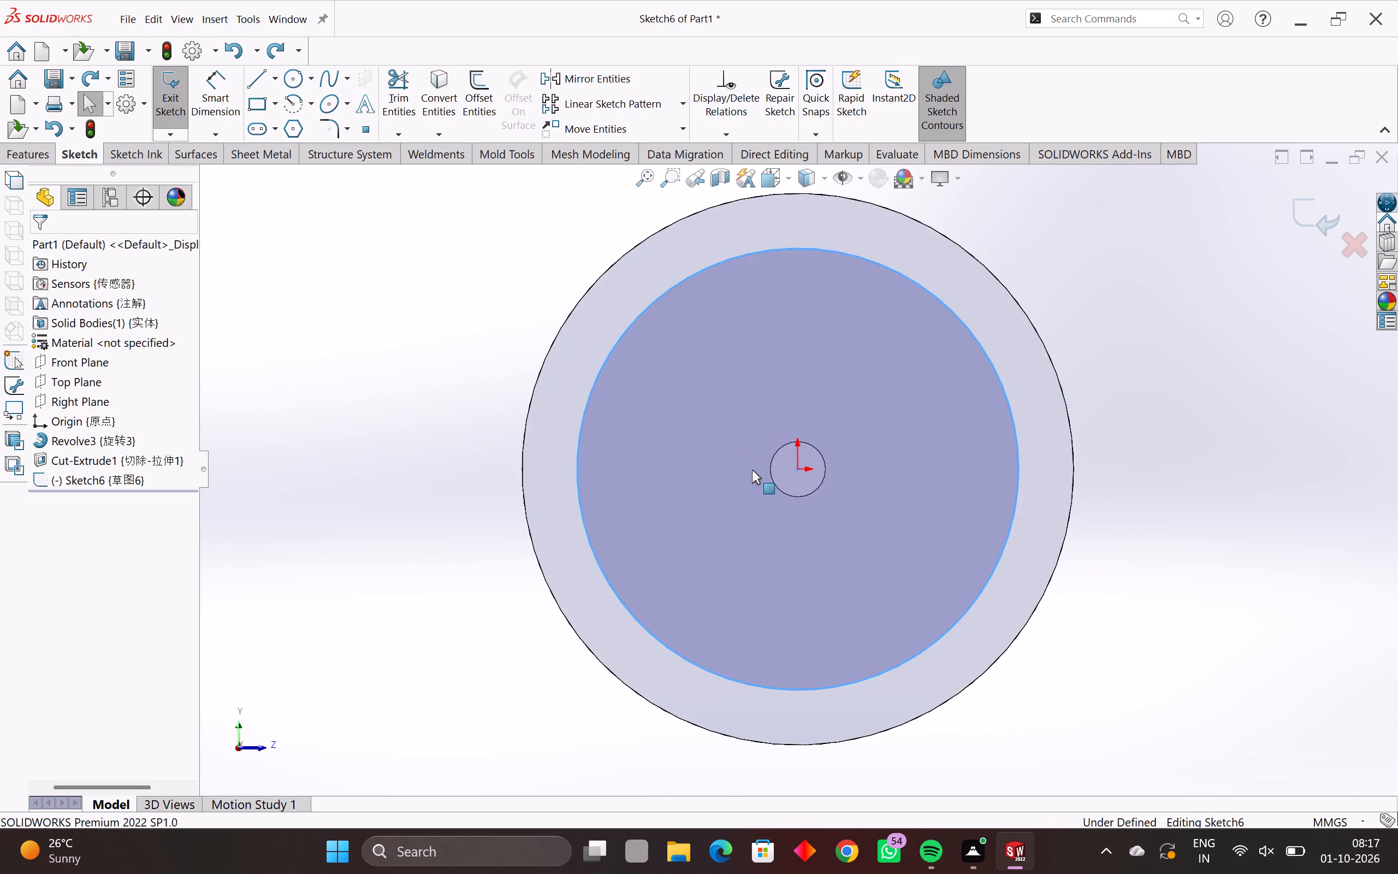
Undo the second recess's circle and its sketch on the pulley's side face.
key("ctrl+z")
key("ctrl+z")
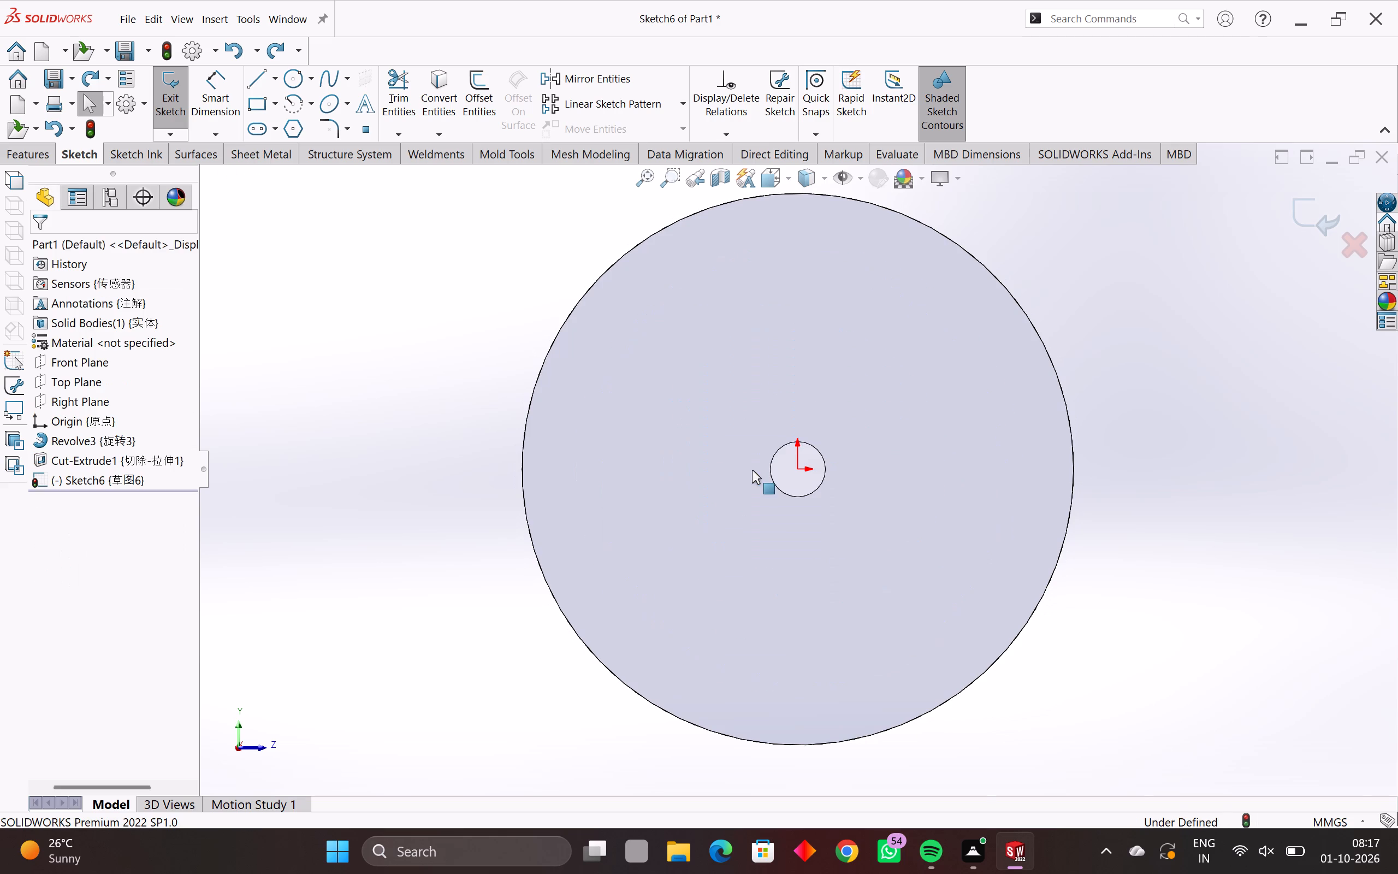
key("ctrl+z")
Undo the first recess cut, going back to editing its circle sketch on the opposite side face.
middle_click_drag(752, 470, 649, 501, "ctrl")
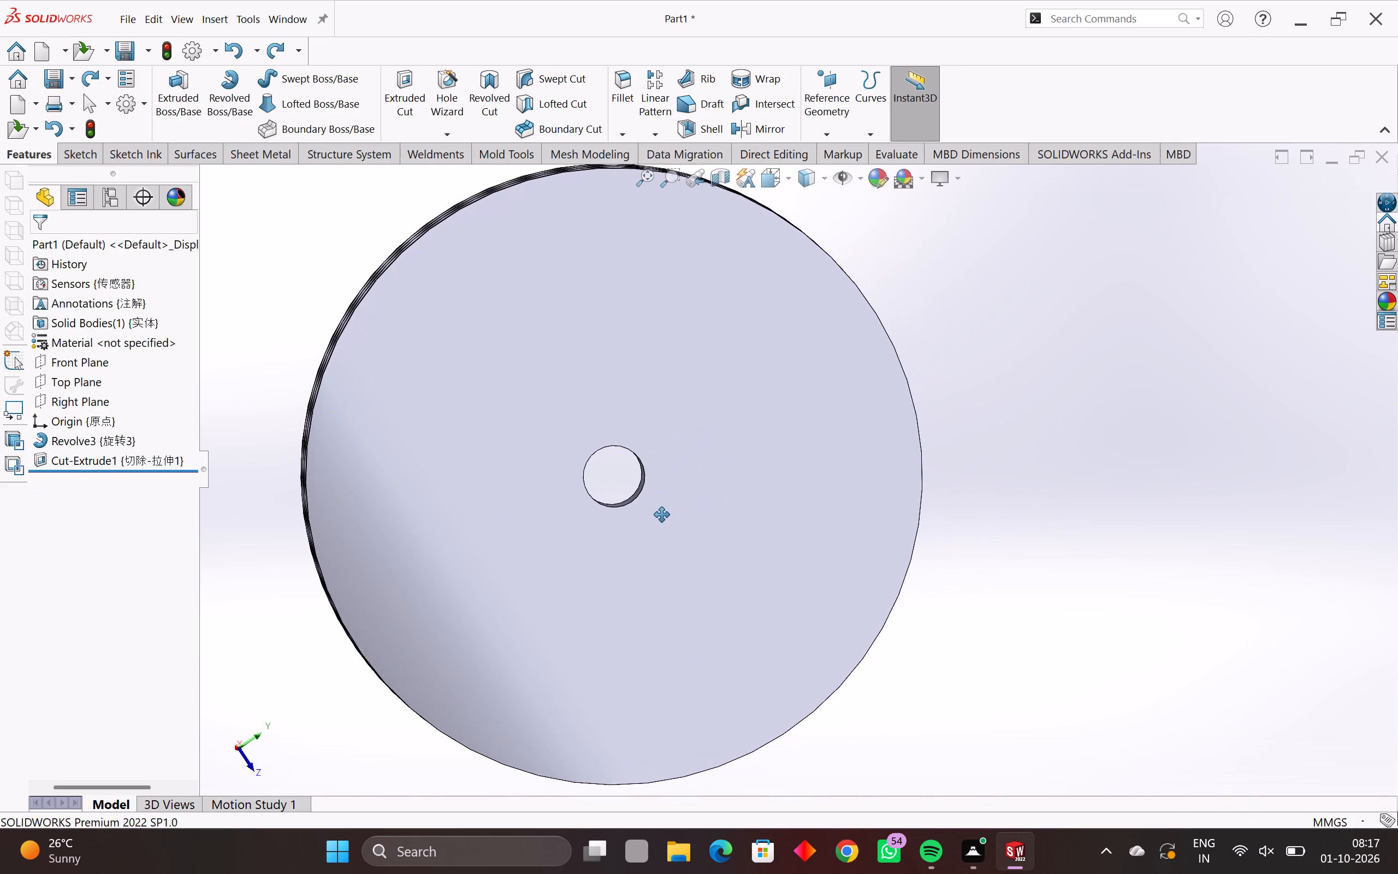
middle_click_drag(649, 501, 648, 501, "ctrl")
middle_click_drag(648, 502, 931, 496)
key("ctrl+z")
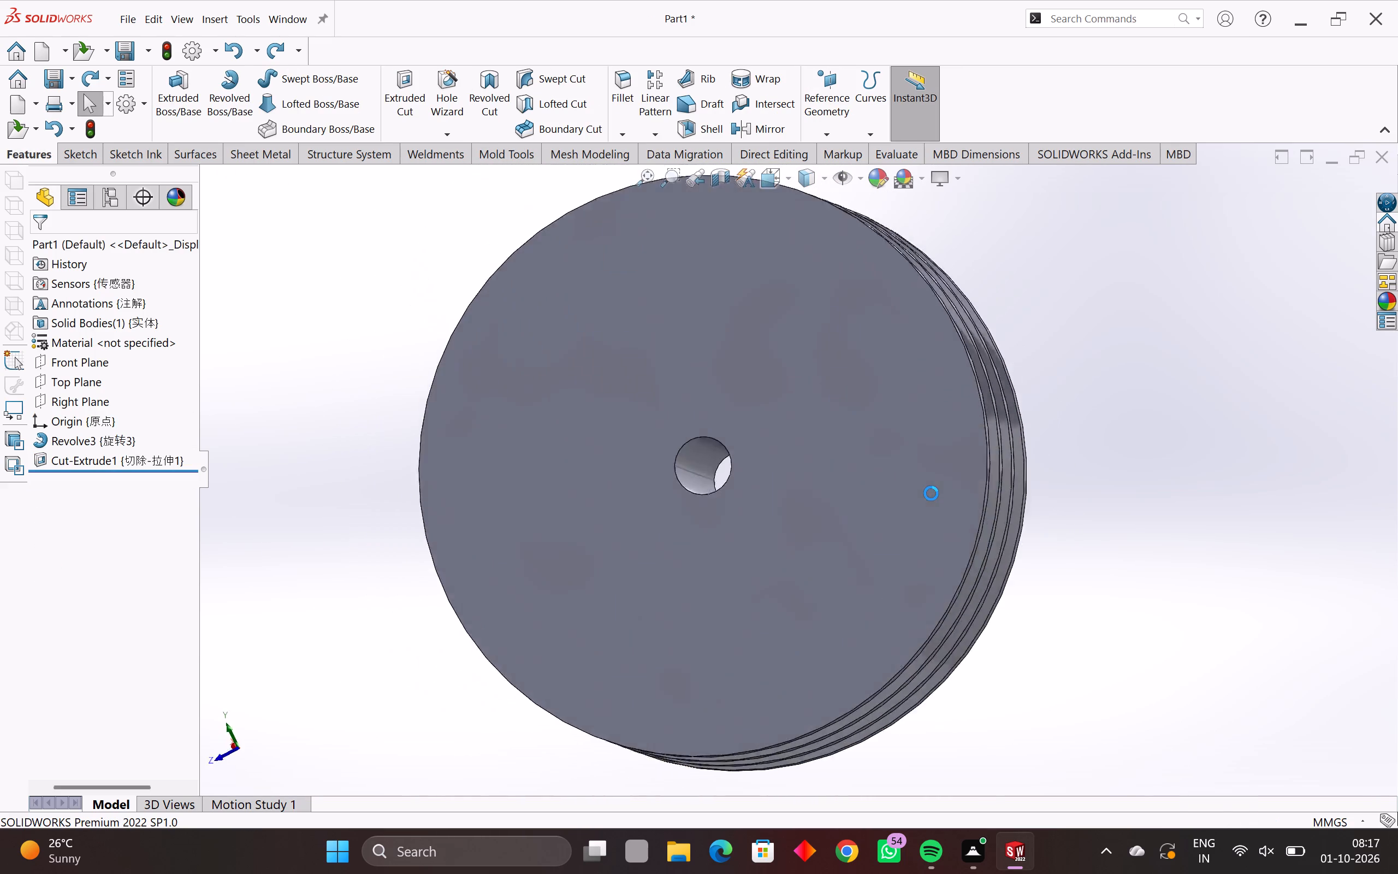
middle_click_drag(931, 493, 794, 517, "ctrl")
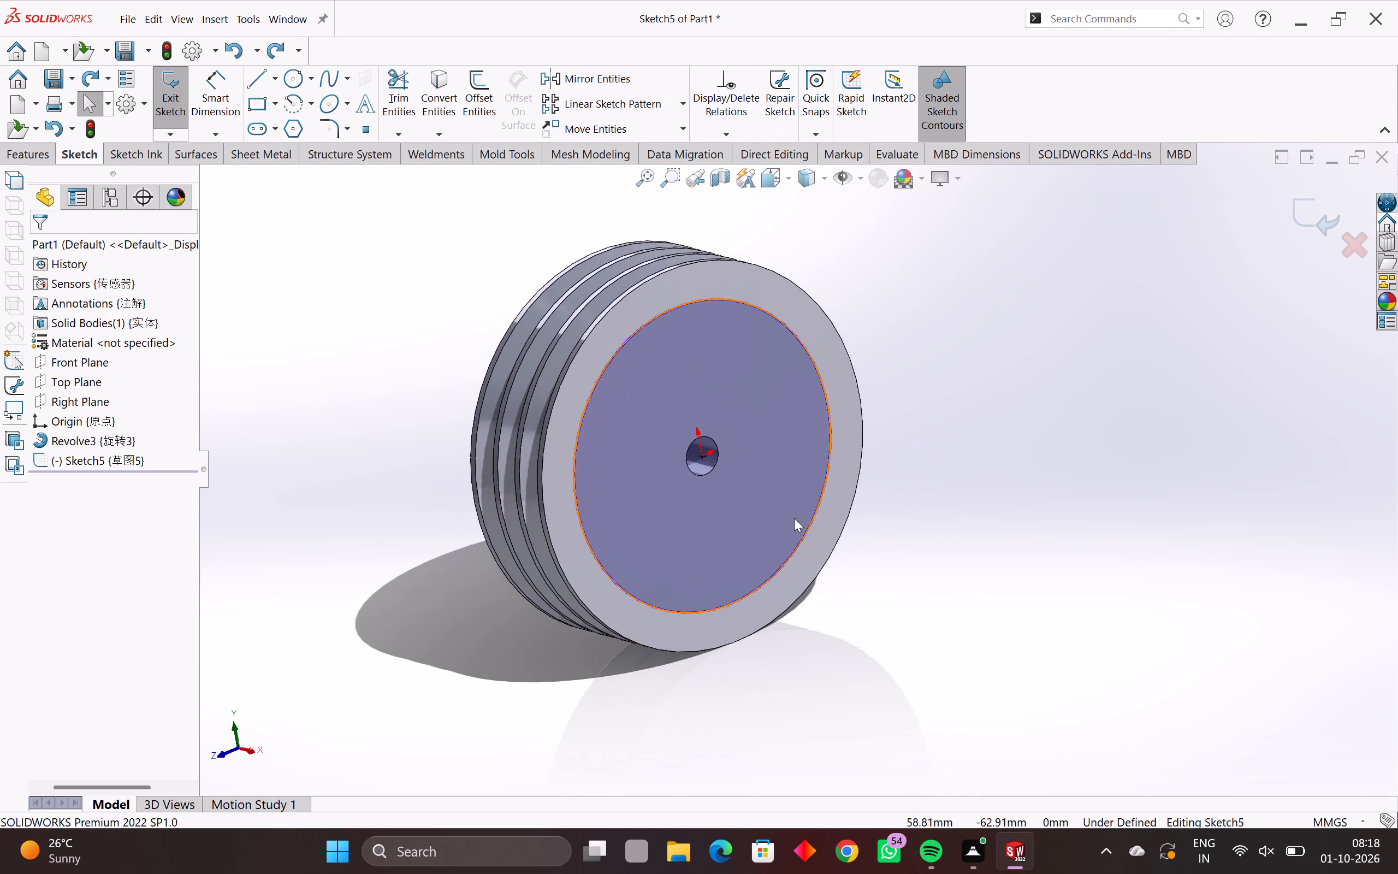
middle_click_drag(794, 518, 739, 543)
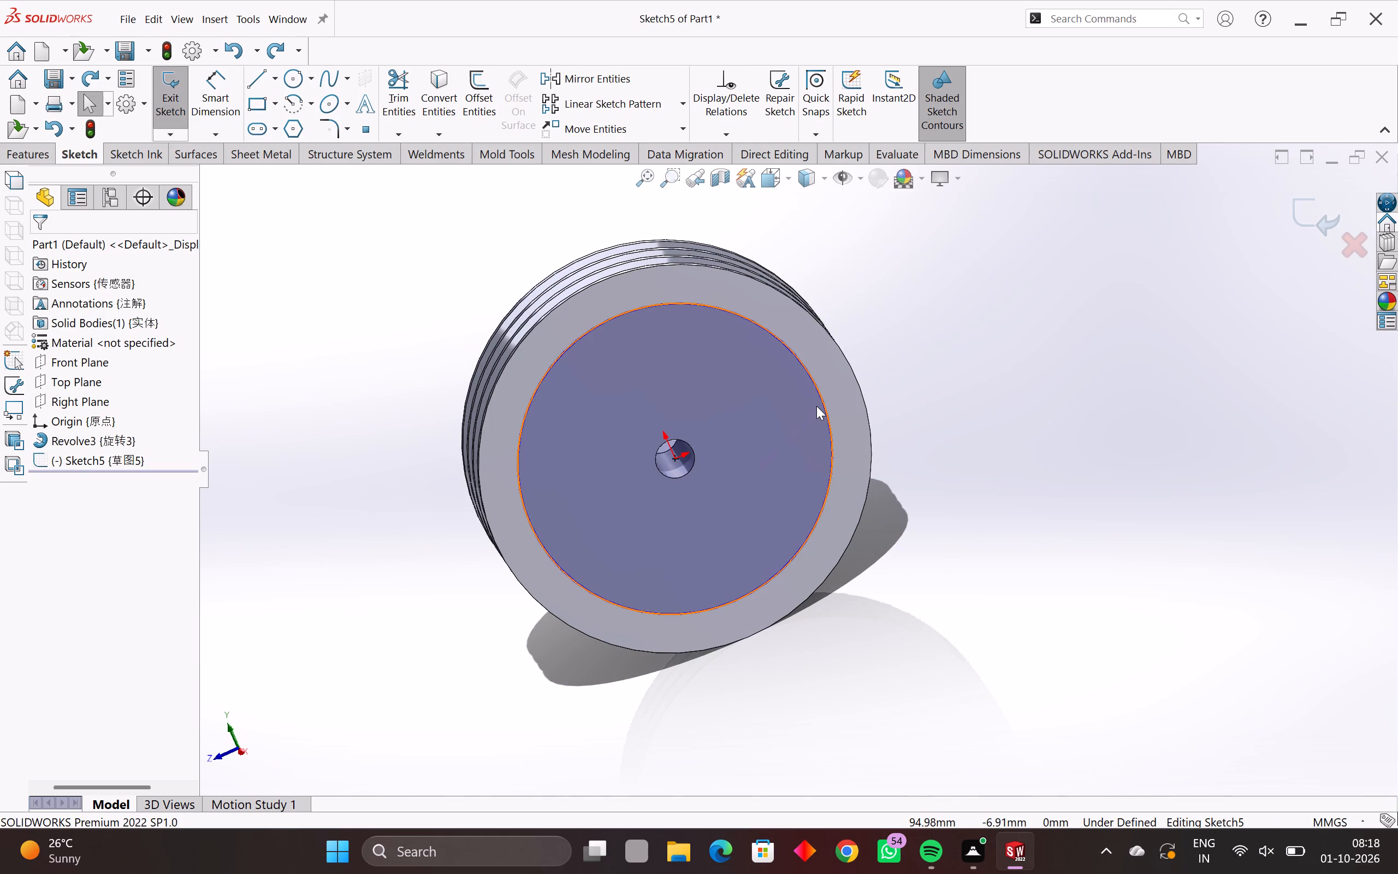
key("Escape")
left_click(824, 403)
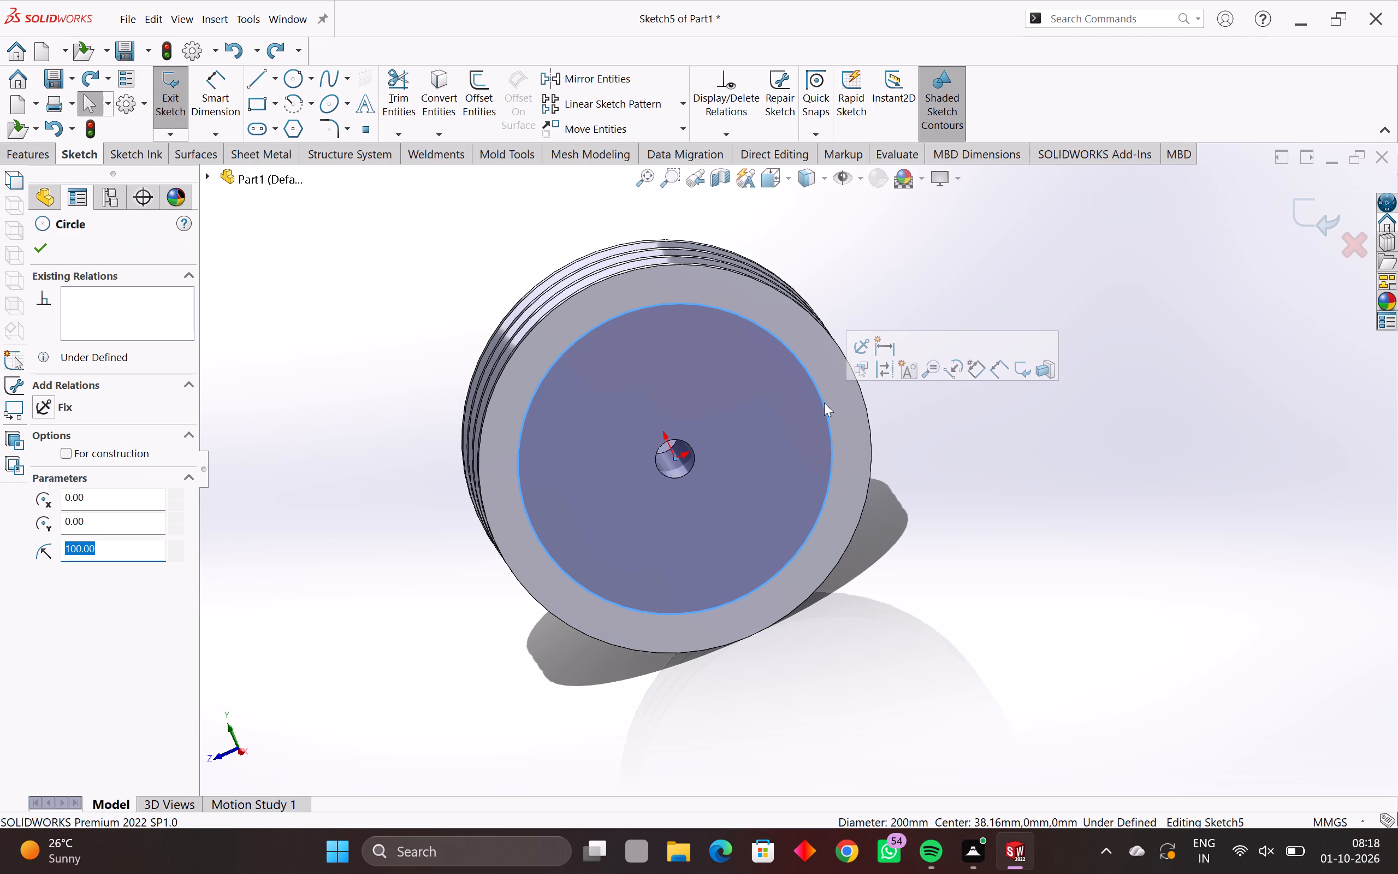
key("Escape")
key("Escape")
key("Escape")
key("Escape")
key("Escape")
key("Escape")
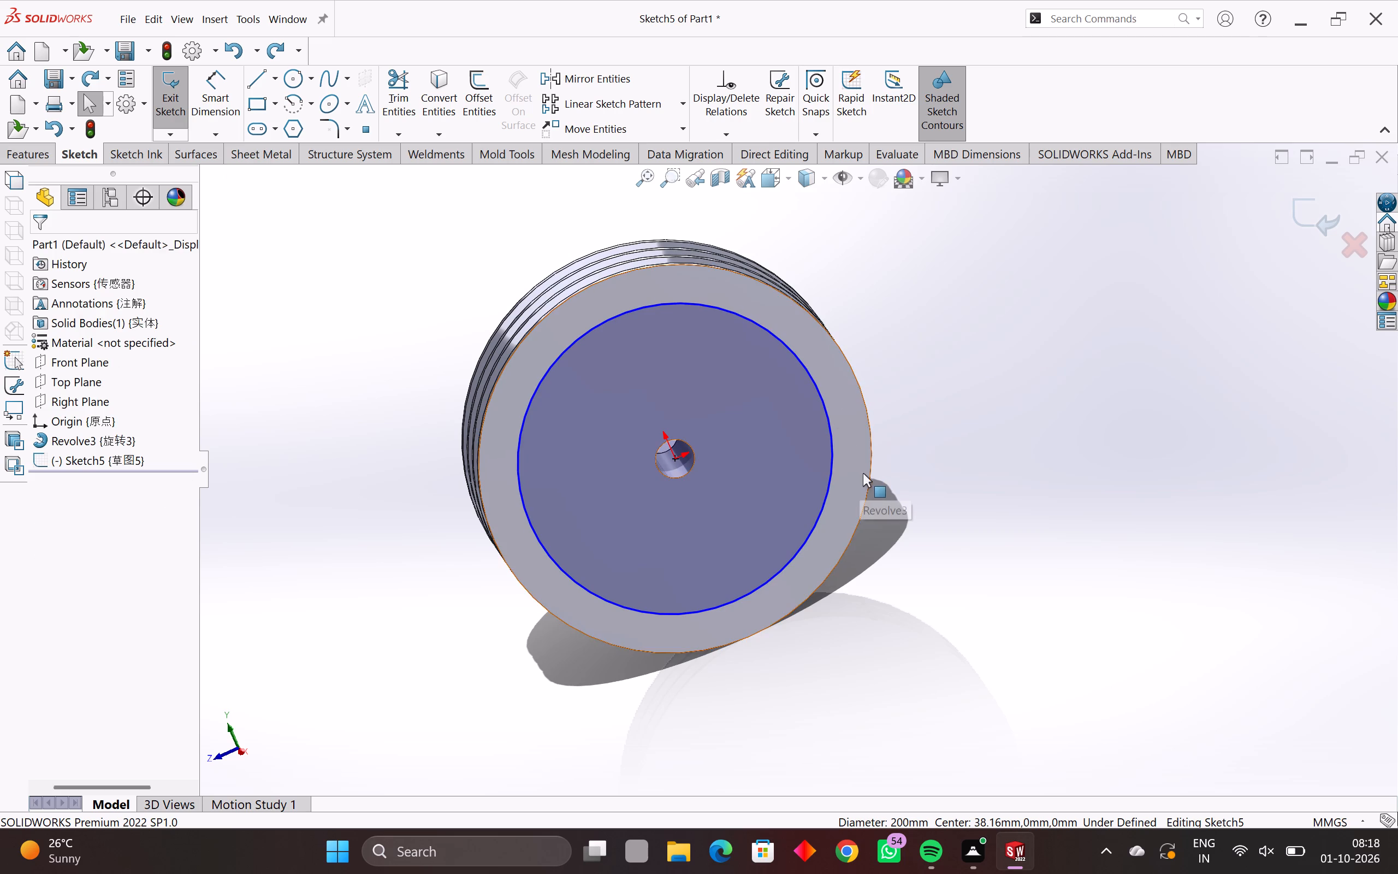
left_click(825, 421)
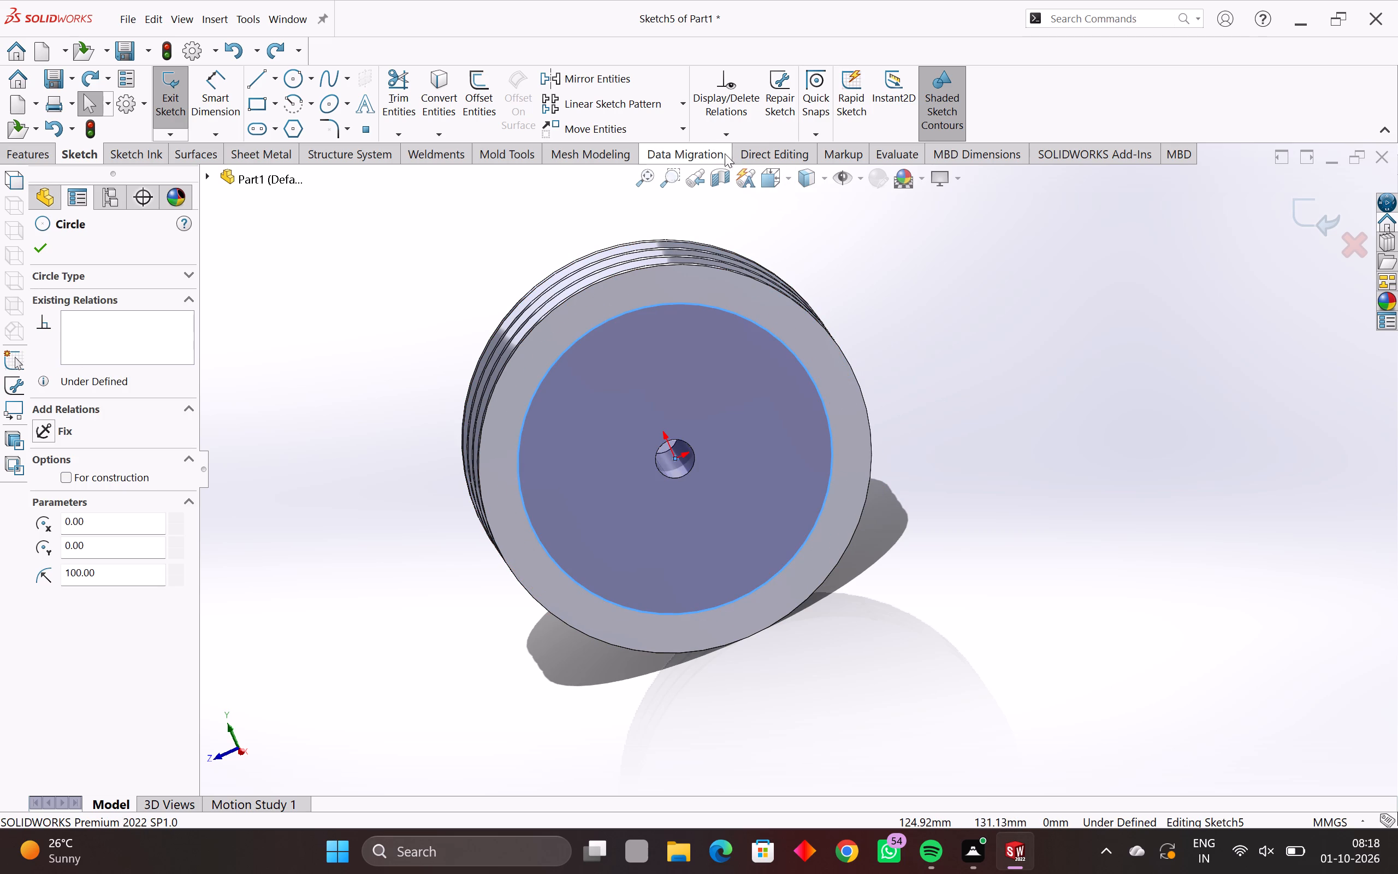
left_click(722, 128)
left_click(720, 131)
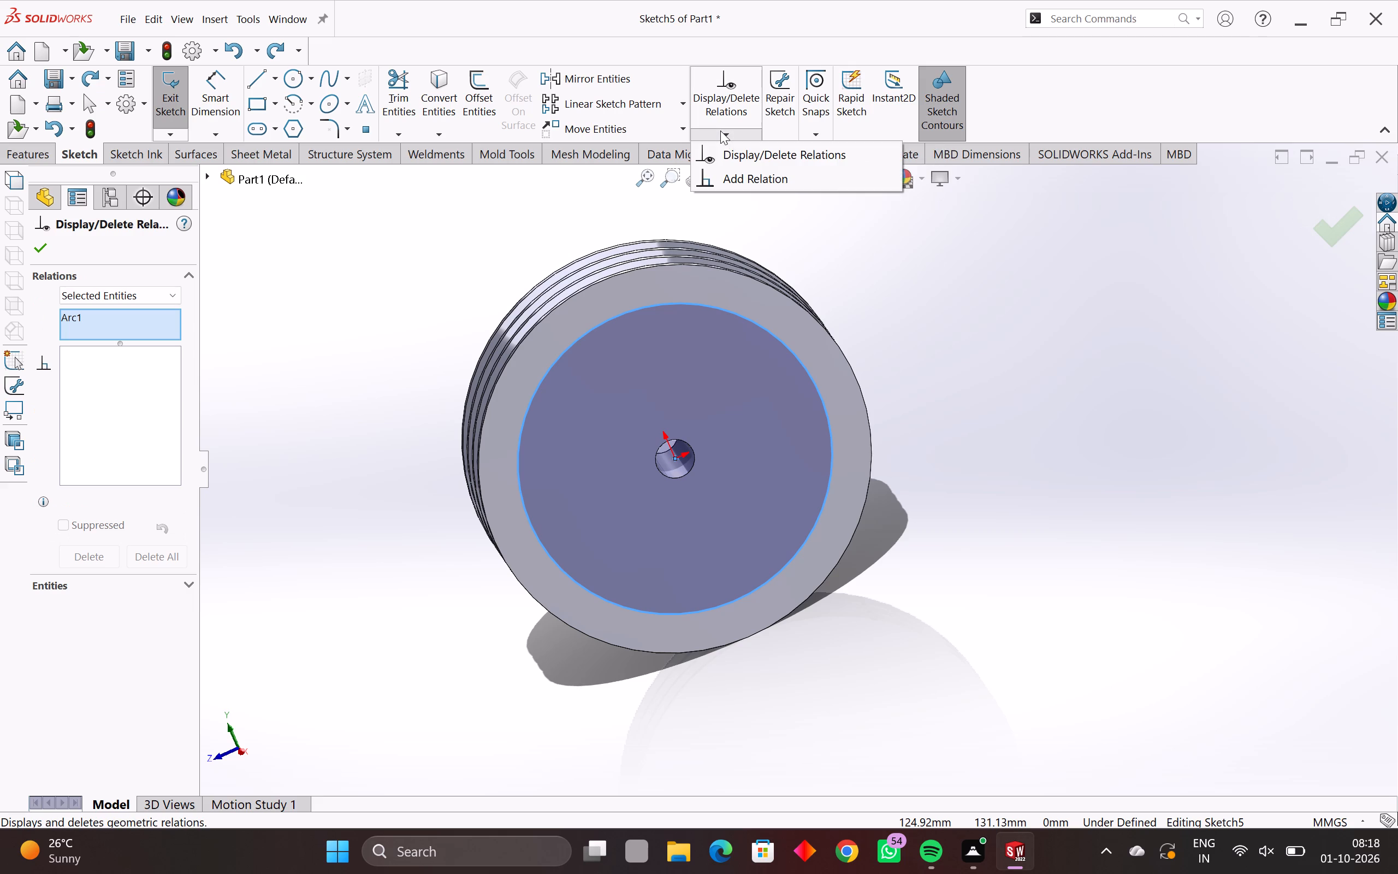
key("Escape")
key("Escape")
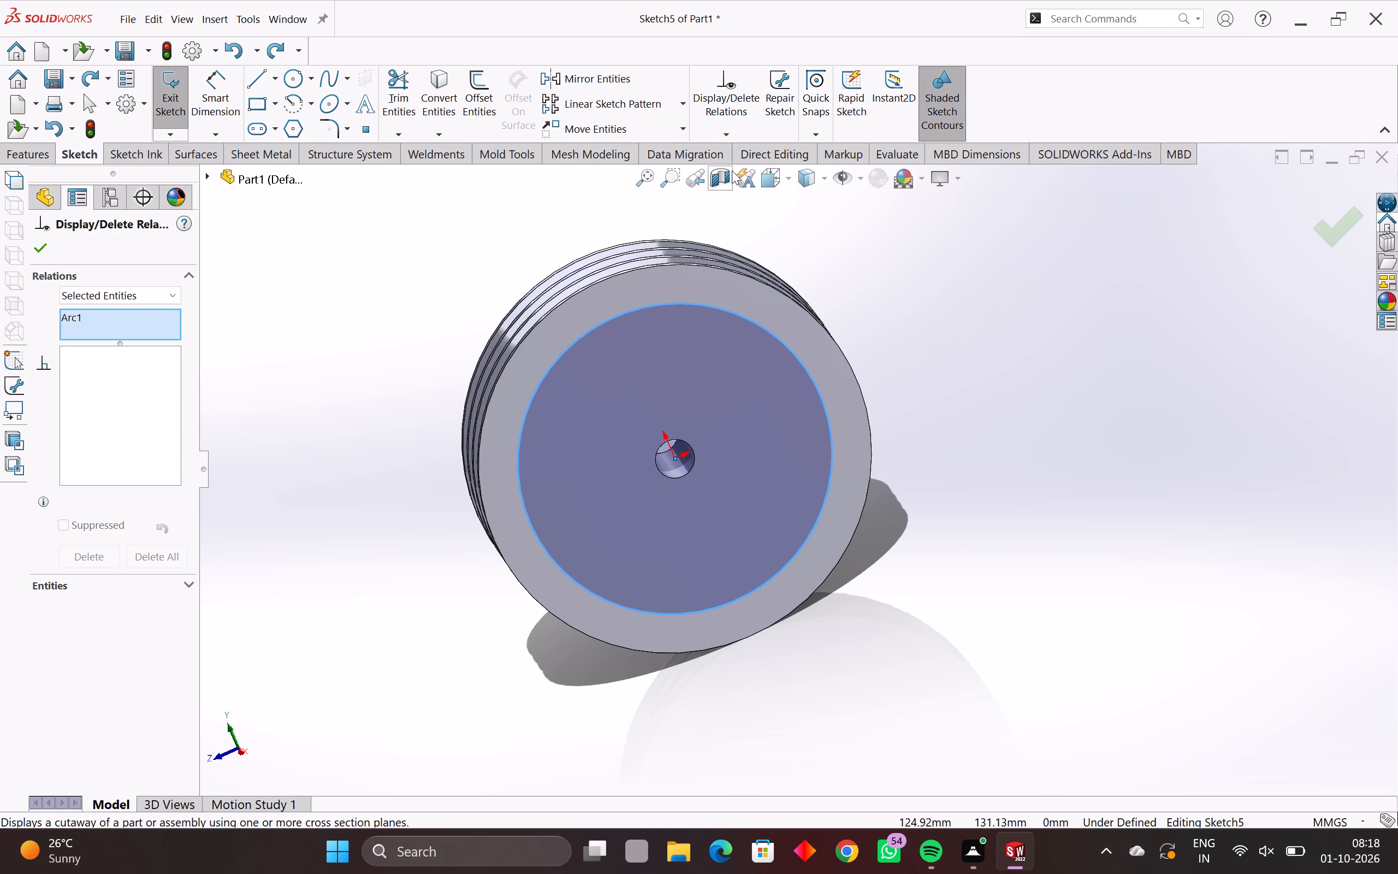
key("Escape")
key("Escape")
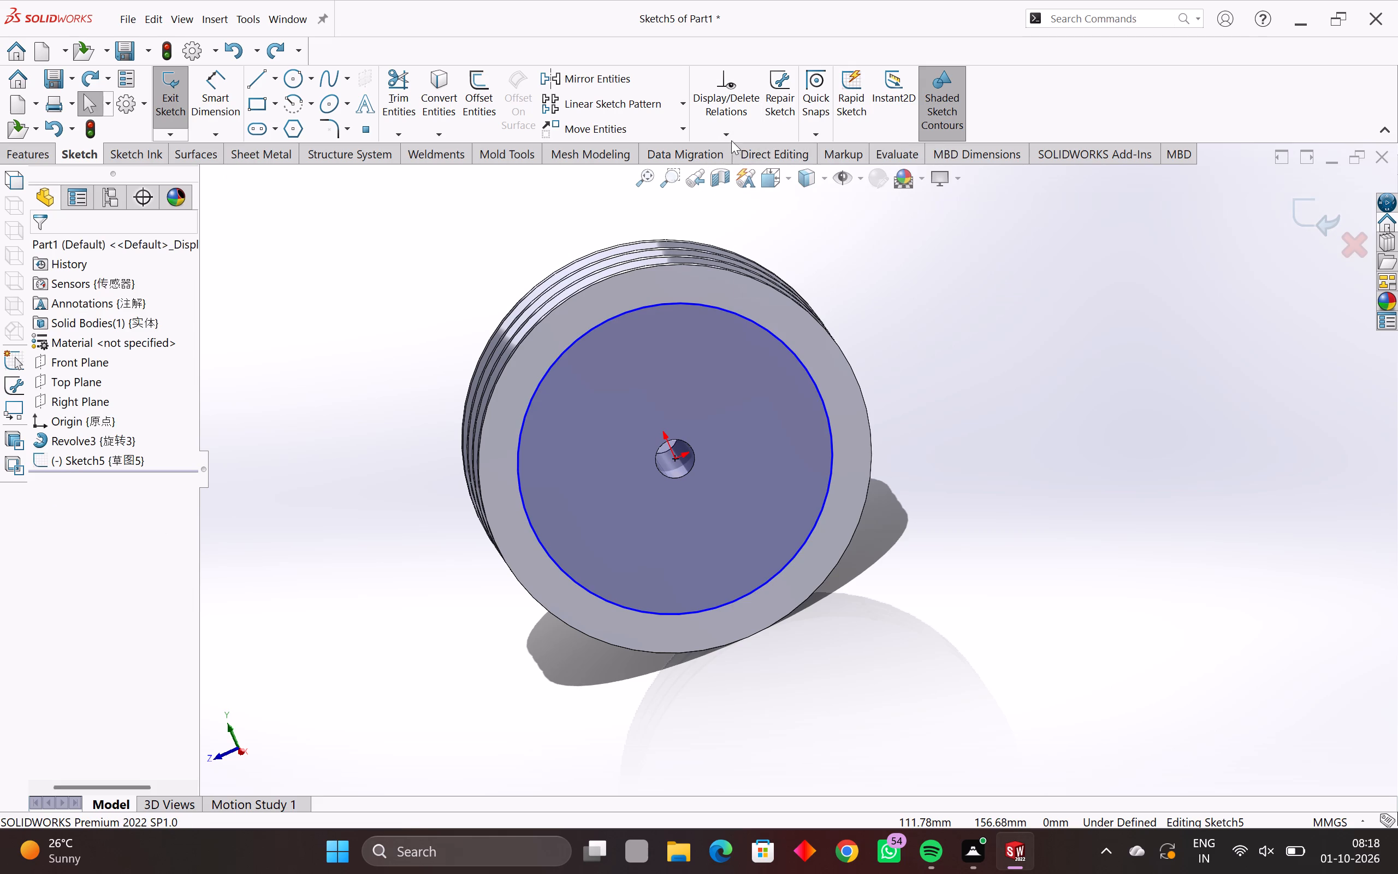
Fully define the recess circle with an automatically calculated 200 mm diameter dimension, using the rim edge as the dimension datum.
left_click(727, 138)
left_click(744, 203)
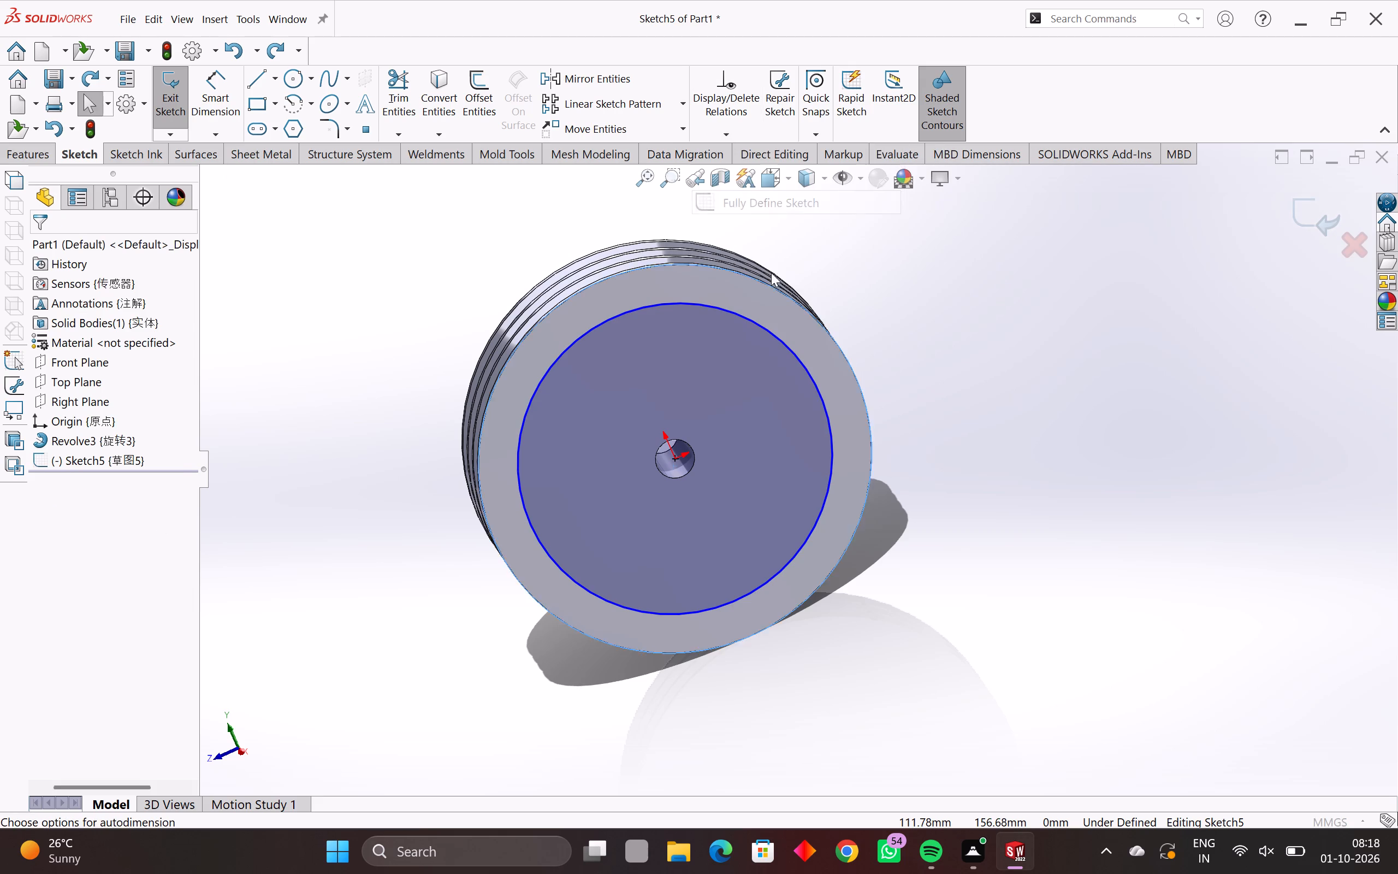
left_click(787, 347)
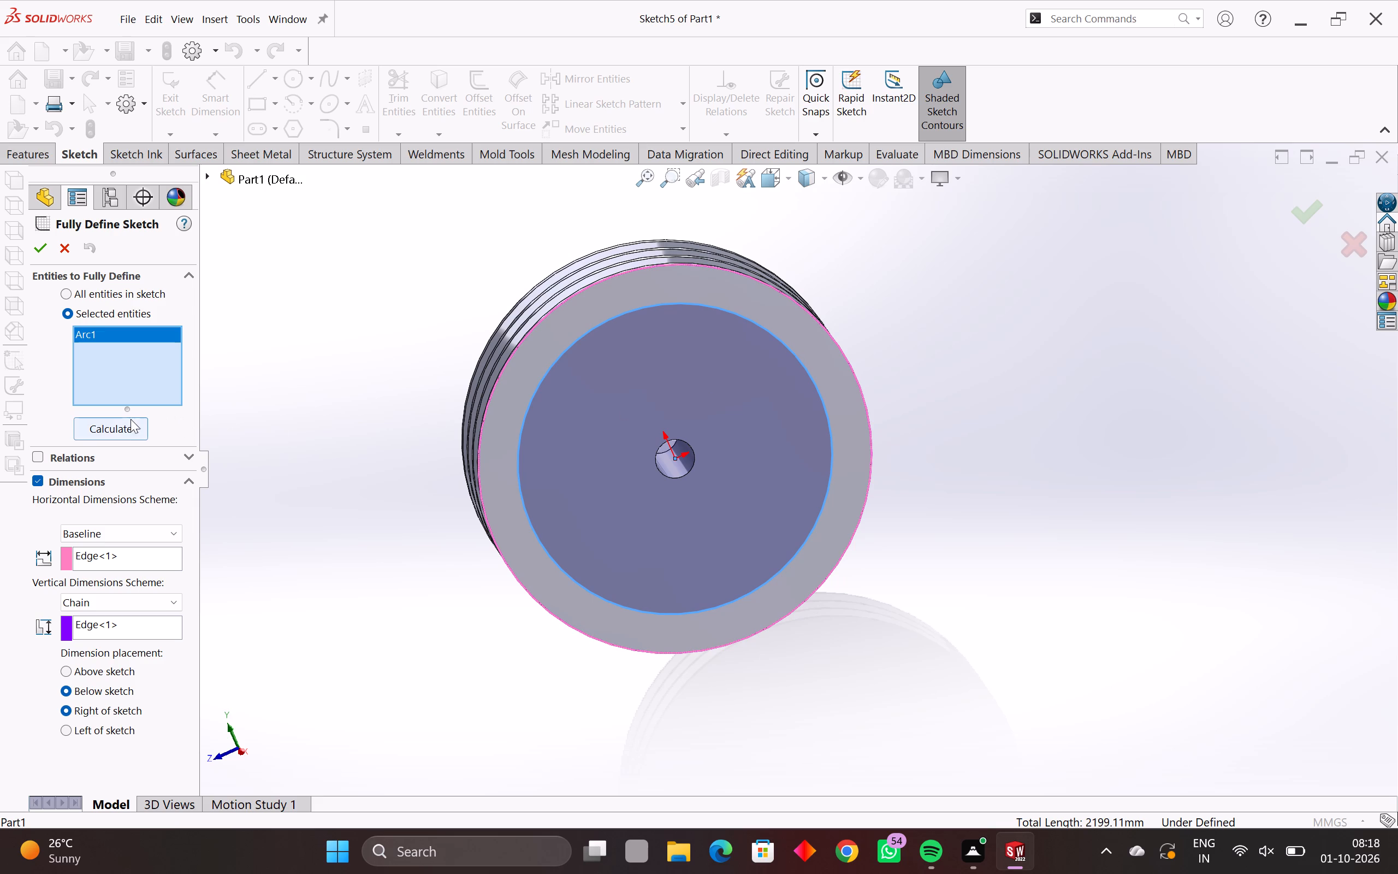
left_click(122, 430)
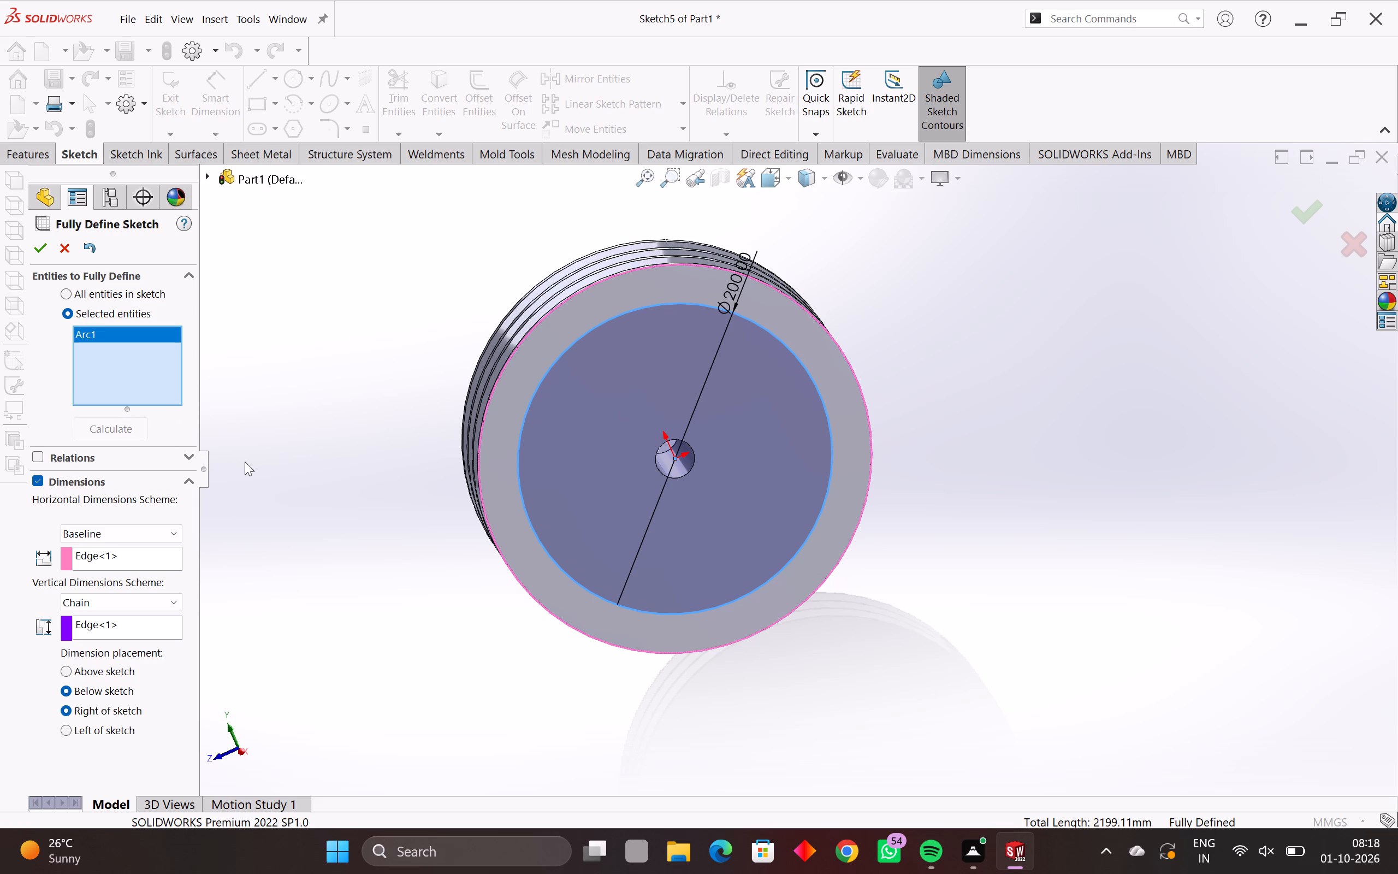
middle_click_drag(518, 507, 584, 519)
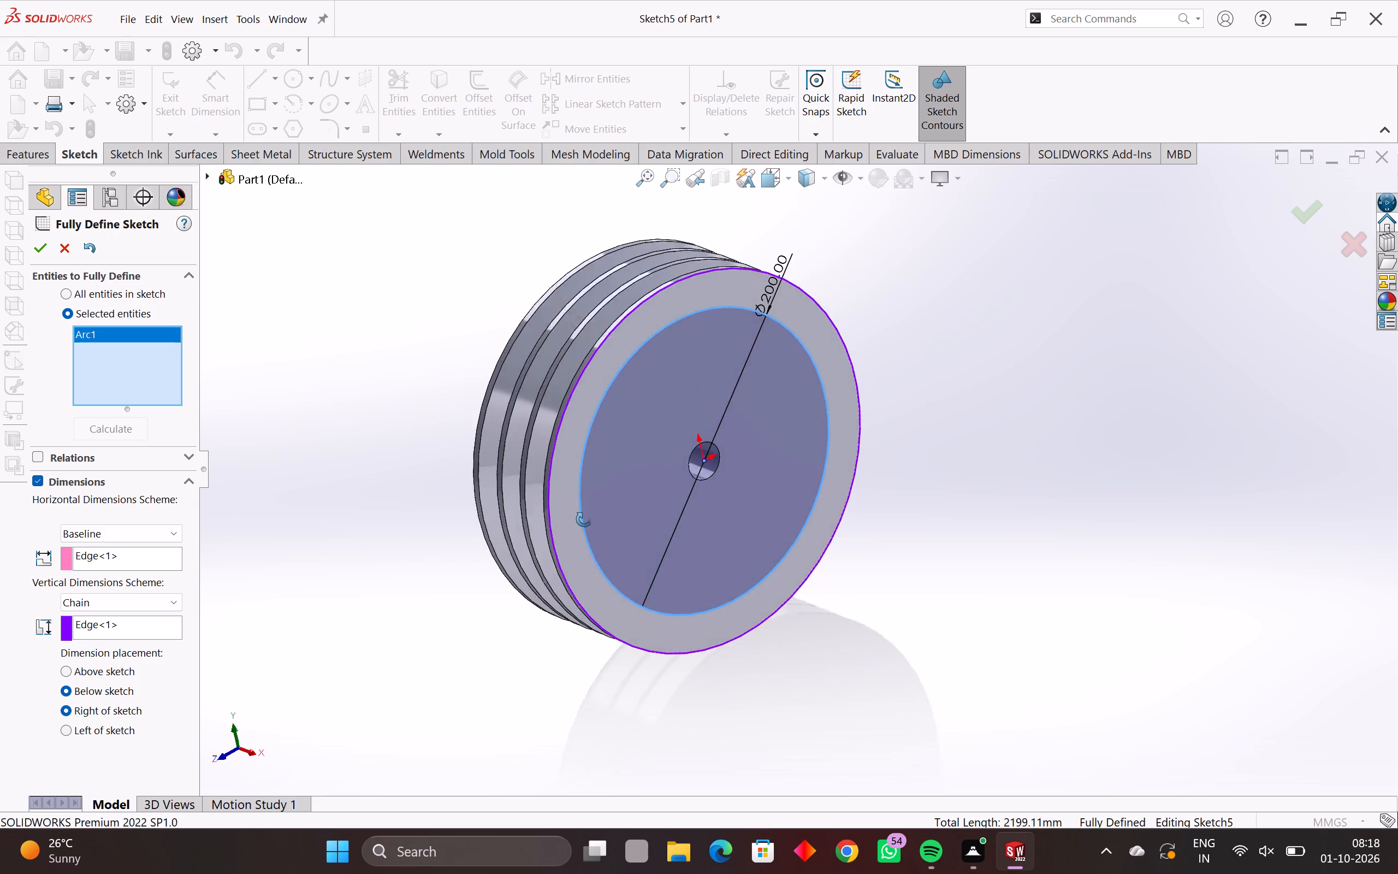
middle_click_drag(584, 519, 626, 538)
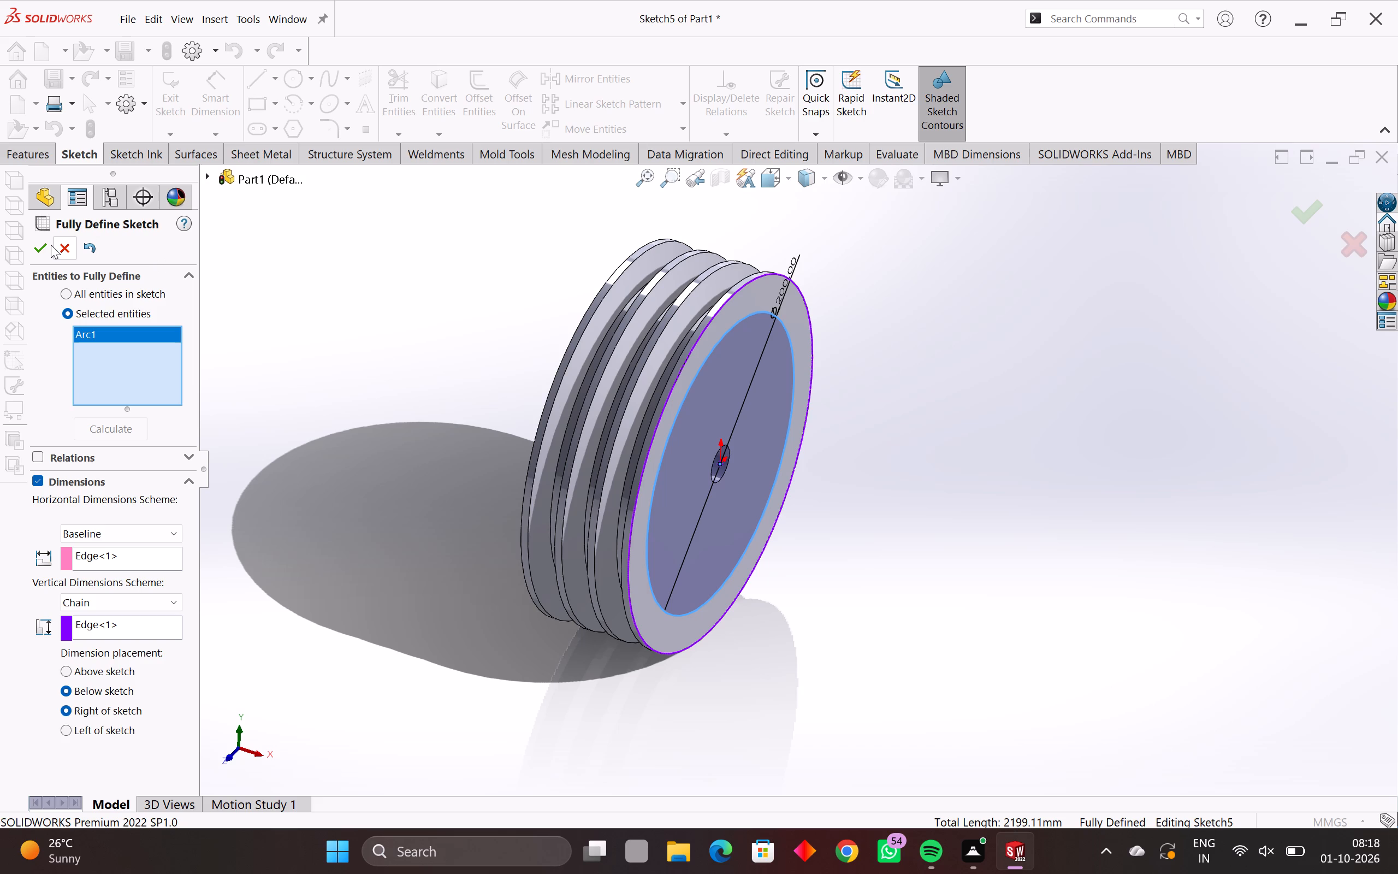
left_click(46, 244)
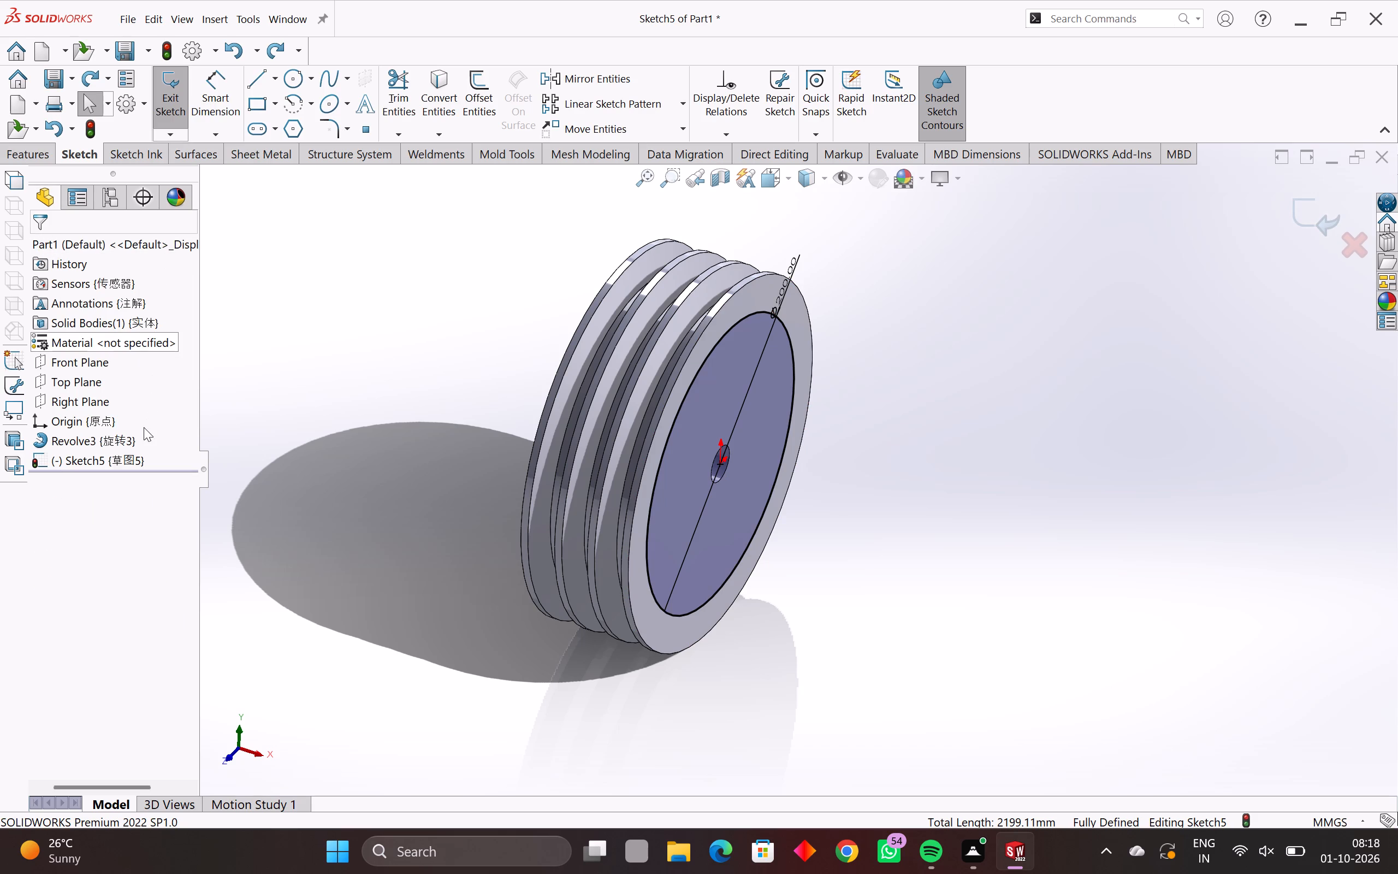
Move the recess circle's diameter dimension clear of the pulley, outside the outer rim.
middle_click_drag(431, 518, 257, 480)
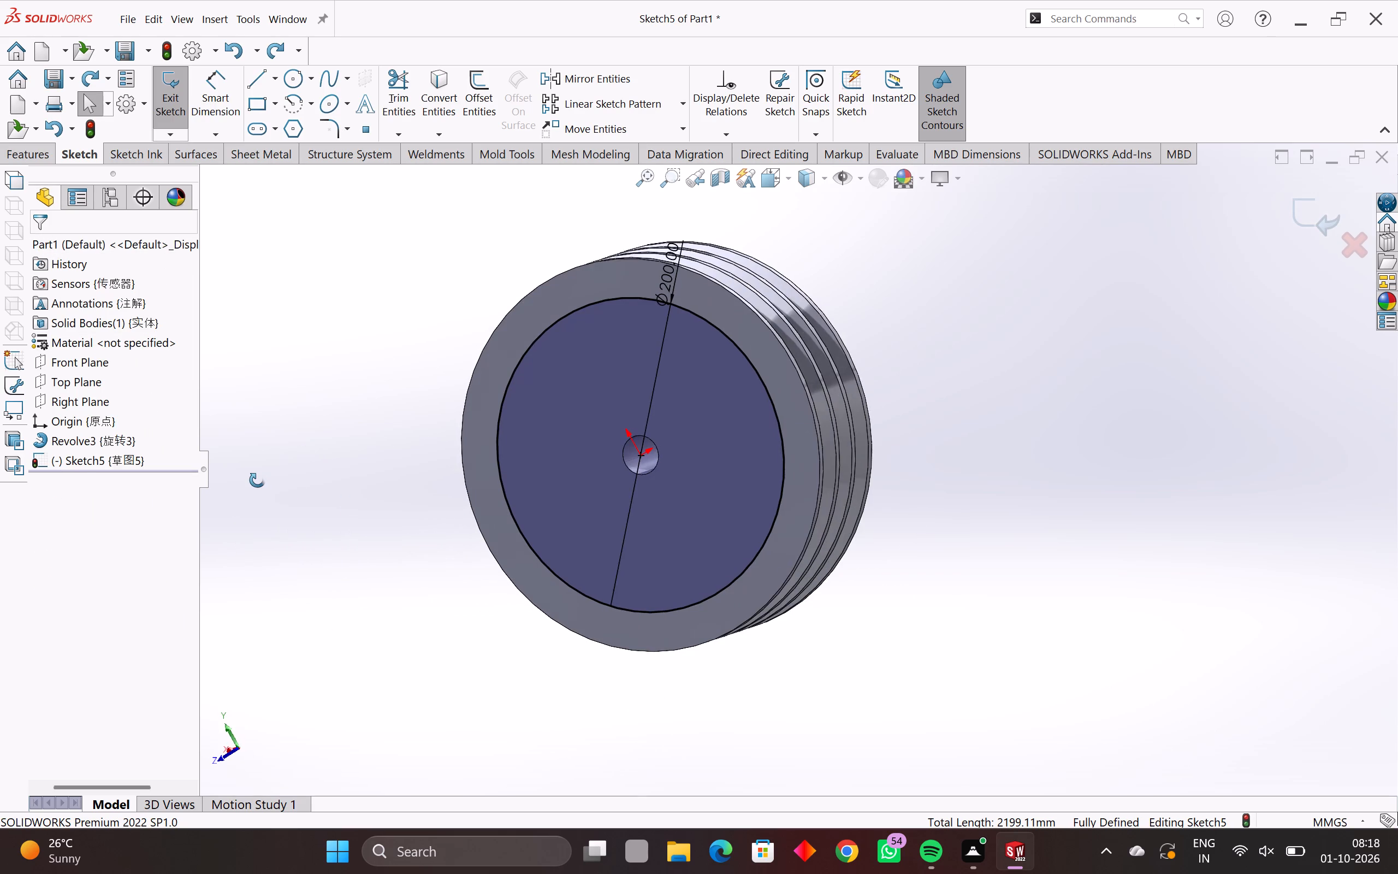
middle_click_drag(257, 480, 273, 463)
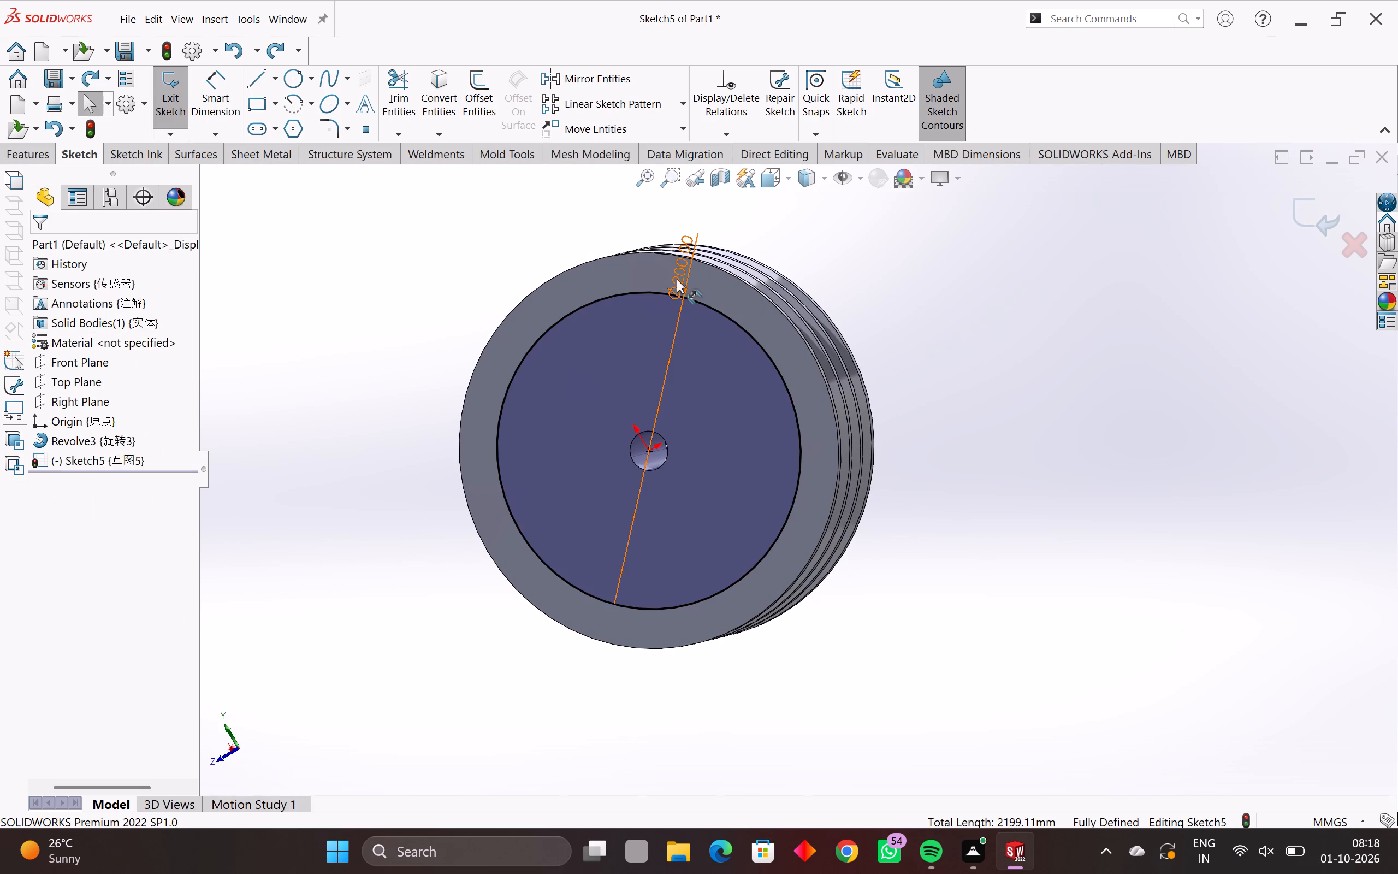
left_click(677, 279)
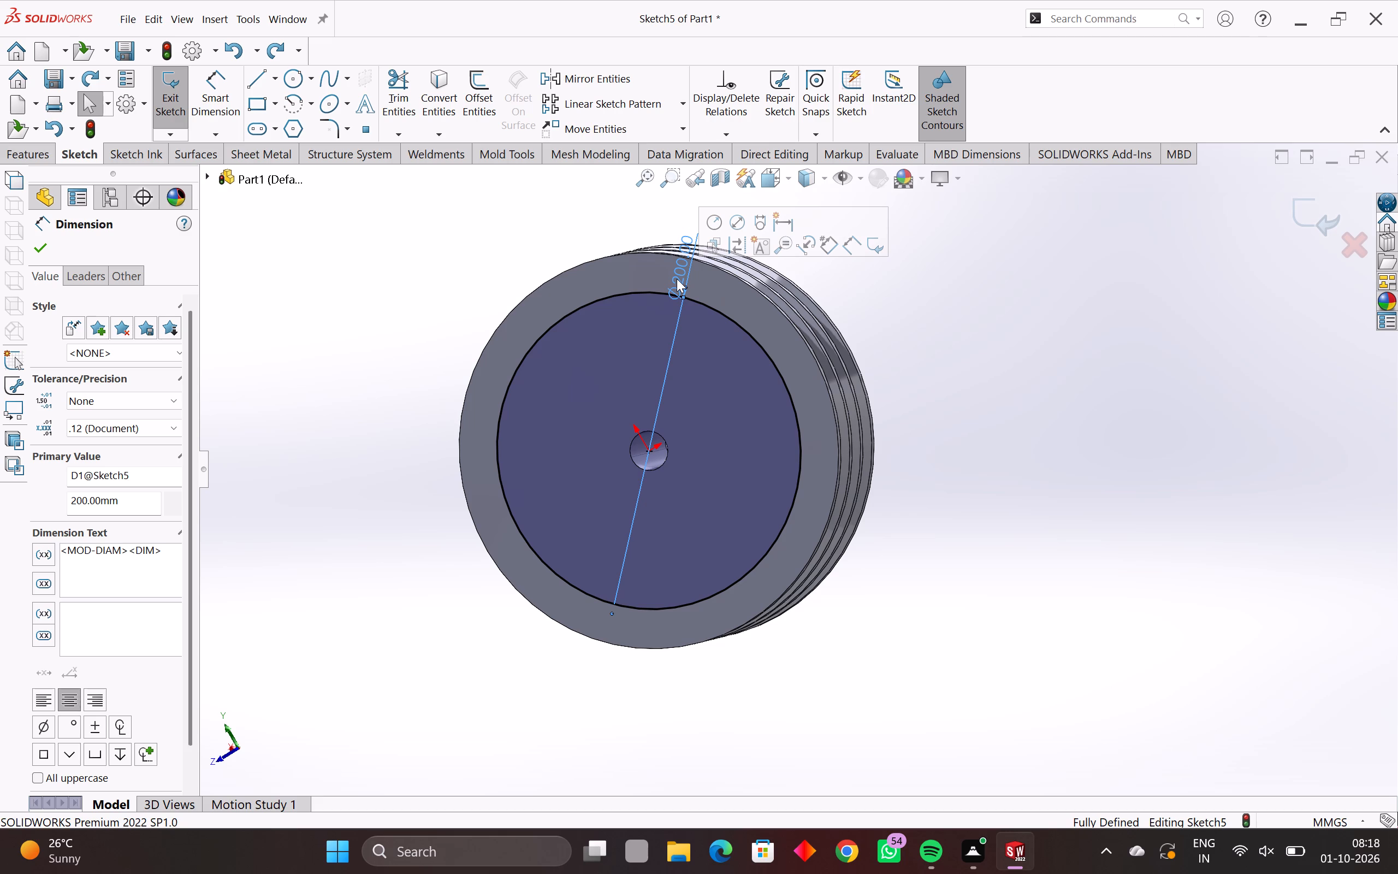
middle_click_drag(757, 404, 641, 401)
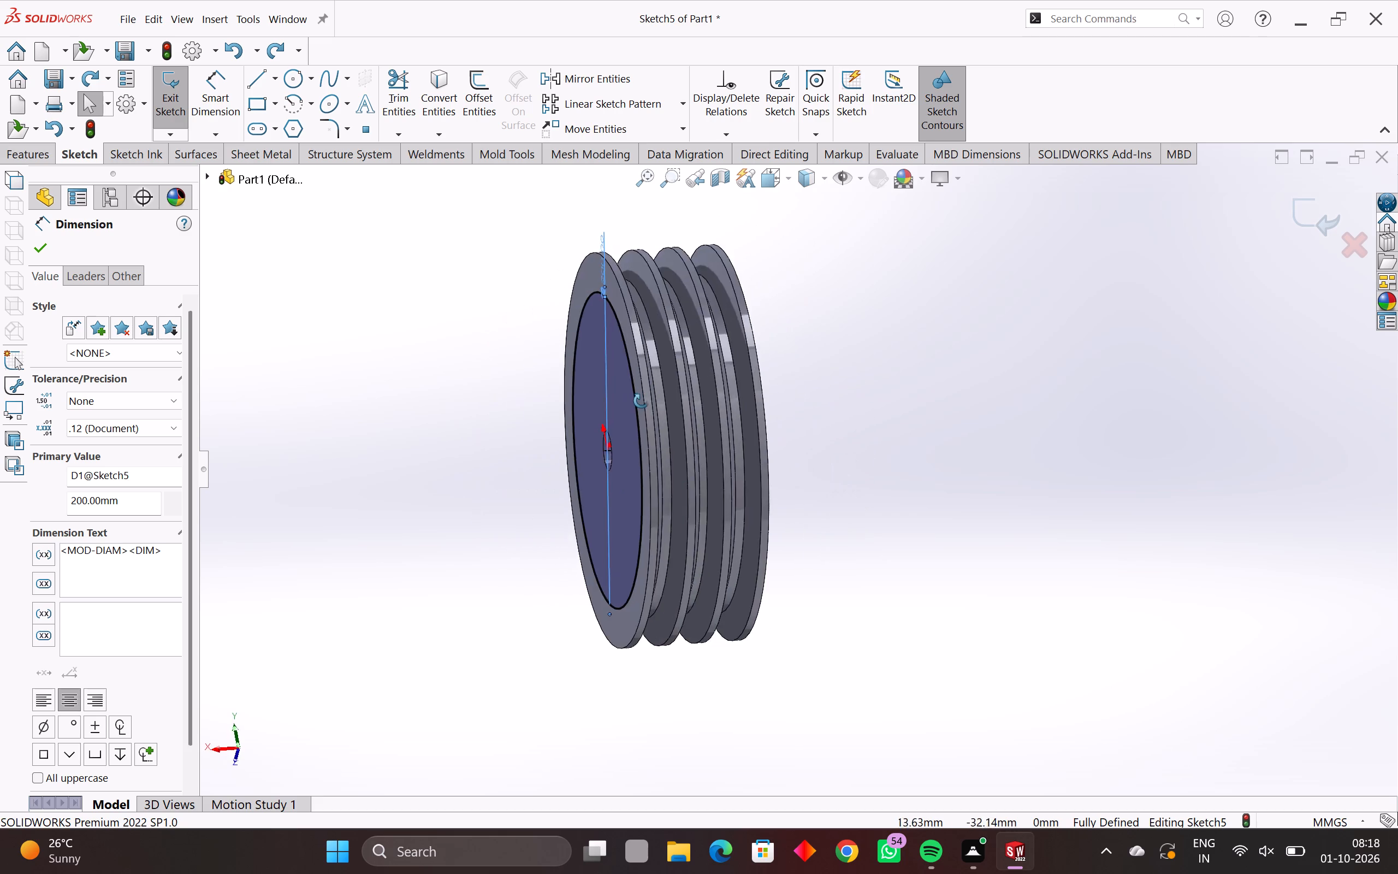
middle_click_drag(641, 401, 801, 434)
left_click_drag(731, 280, 999, 331)
left_click(1000, 336)
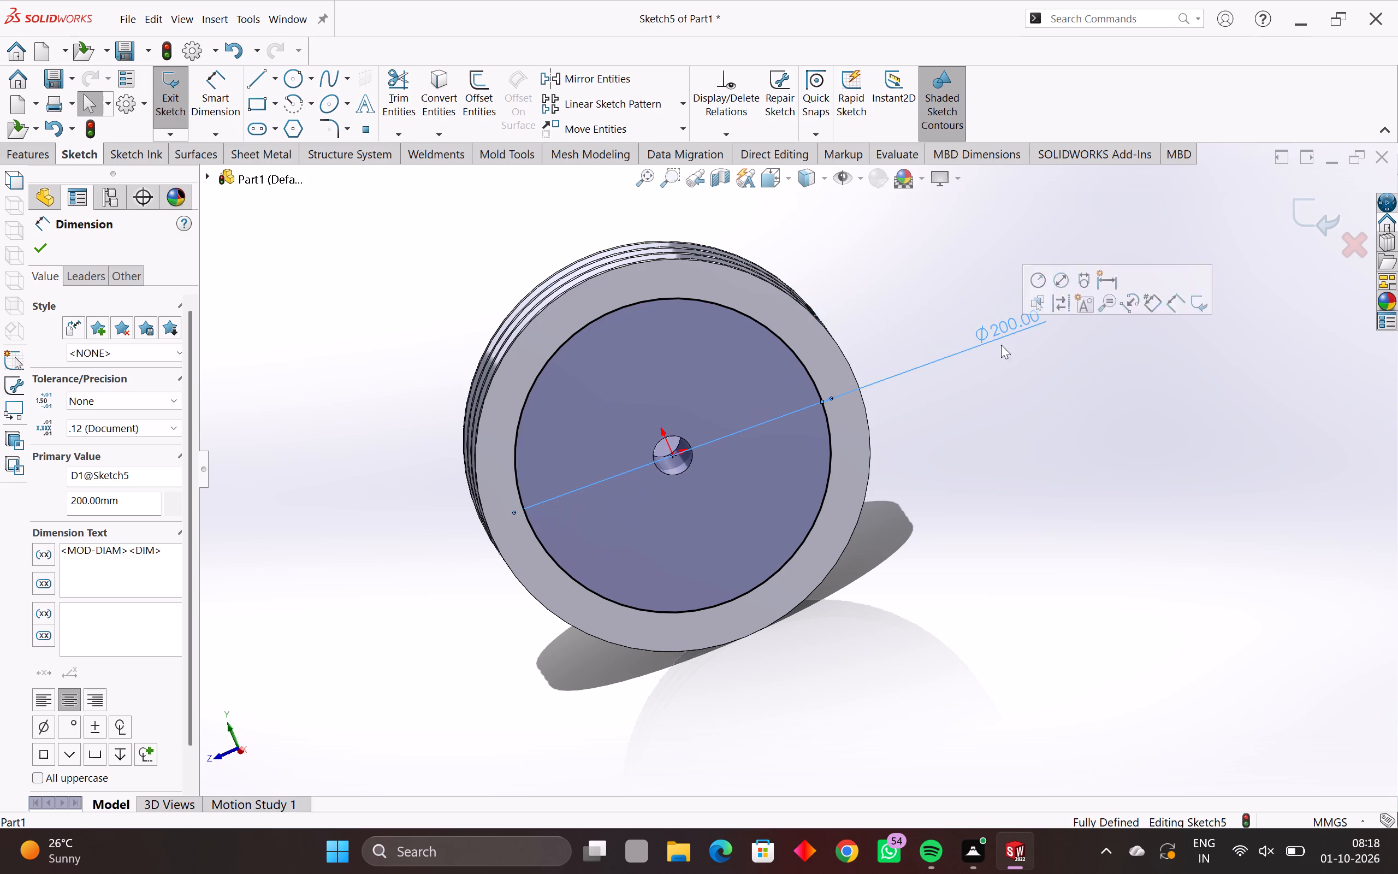
key("Escape")
key("Escape")
Examine the recess circle, the belt grooves and the central bore from both sides of the pulley.
middle_click_drag(941, 388, 666, 413)
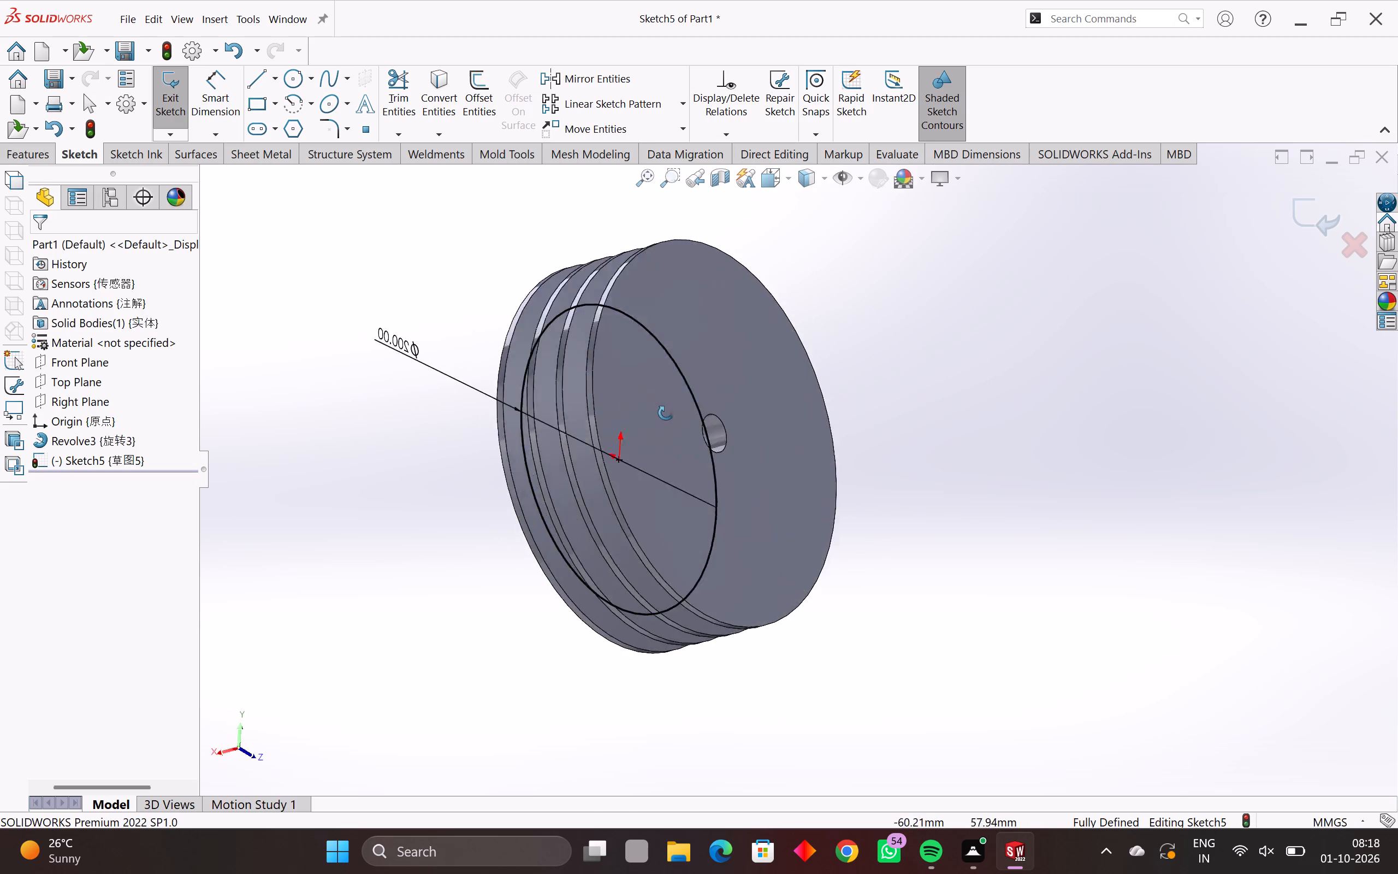
middle_click_drag(666, 413, 594, 454)
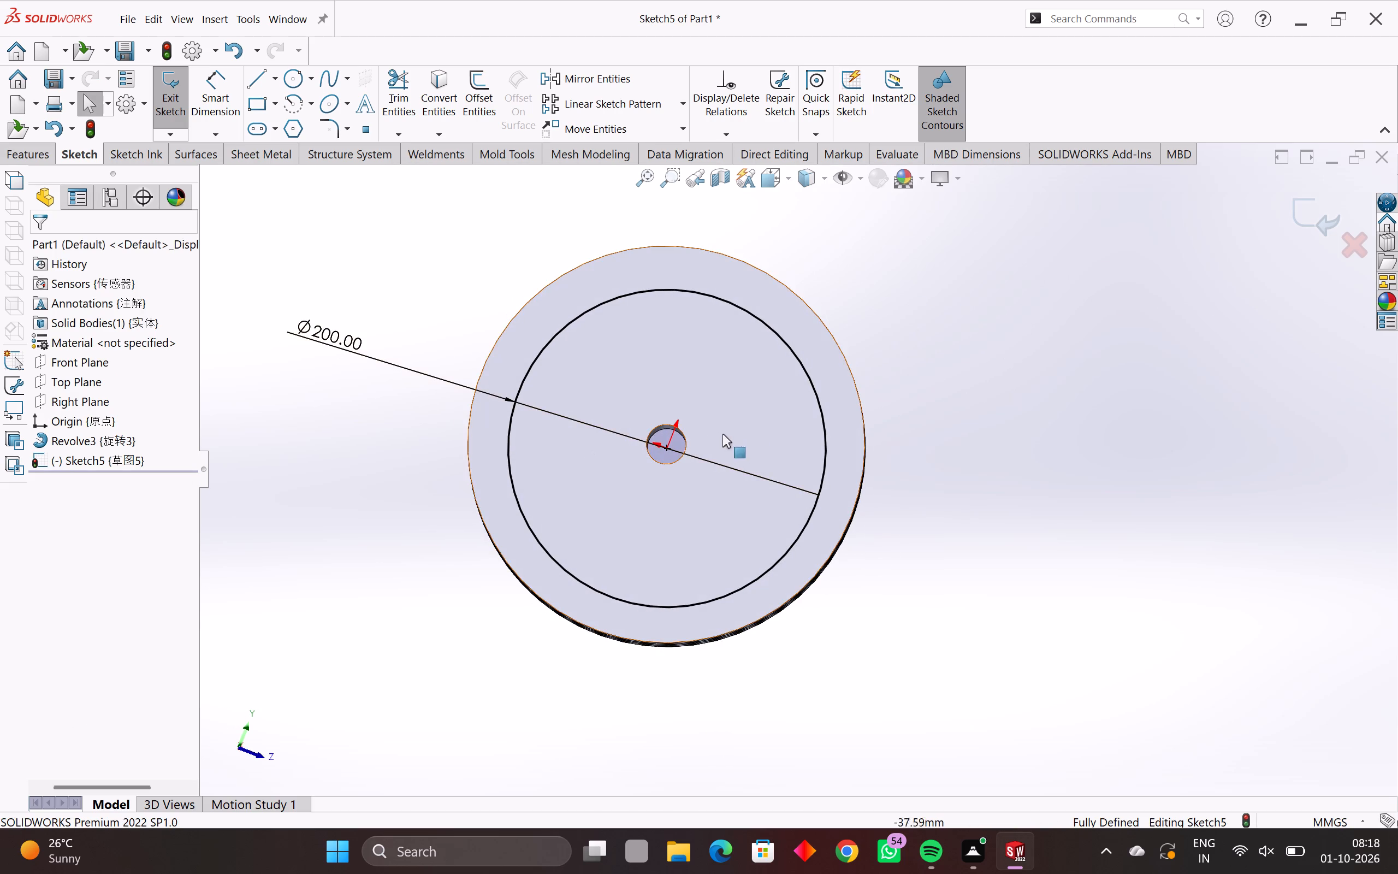
scroll(699, 434, "up", 2)
scroll(658, 458, "up", 3)
scroll(664, 453, "down", 4)
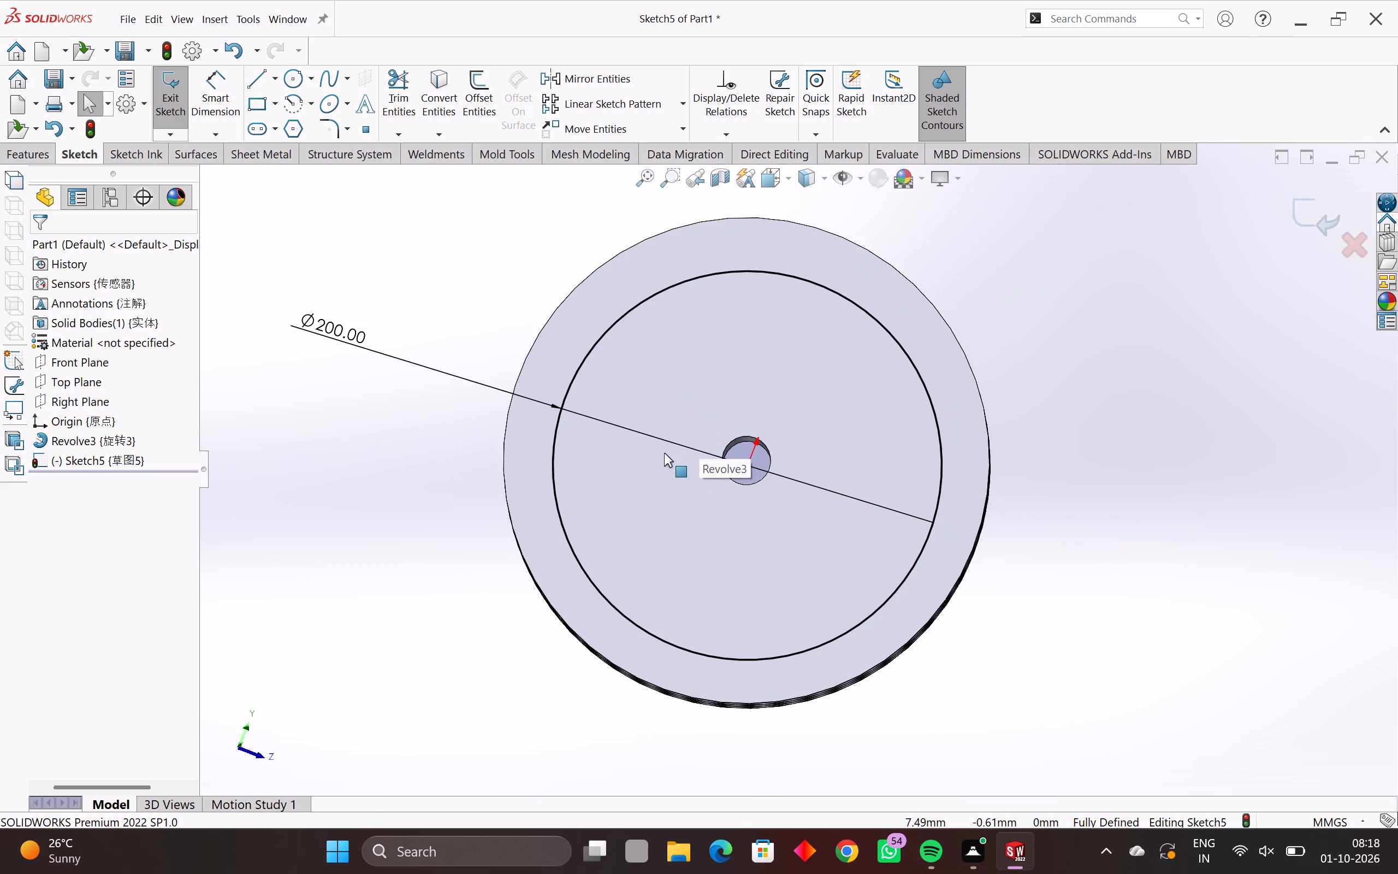
scroll(674, 444, "down", 1)
middle_click_drag(674, 444, 882, 432)
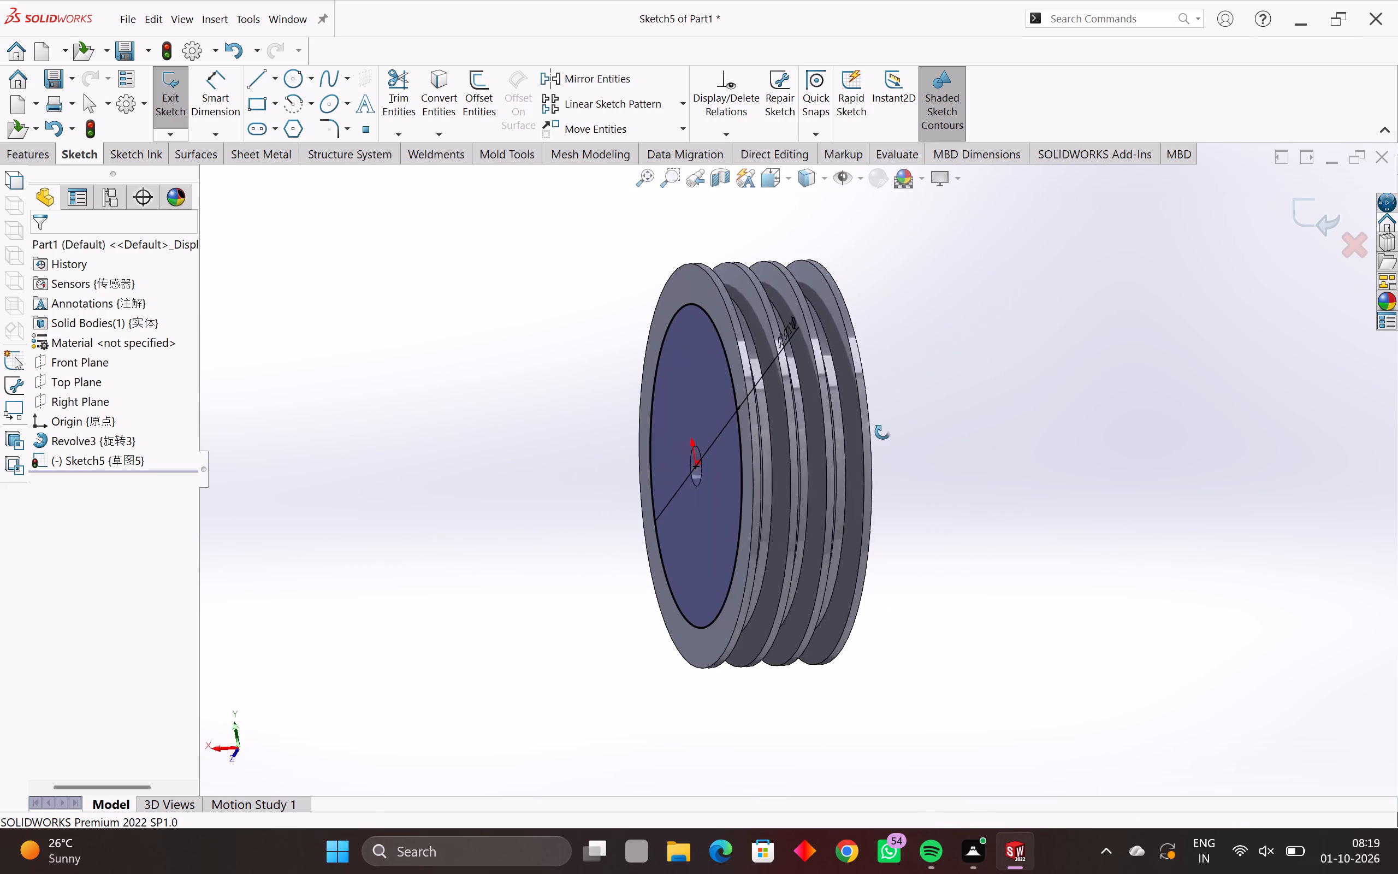
middle_click_drag(882, 432, 782, 435)
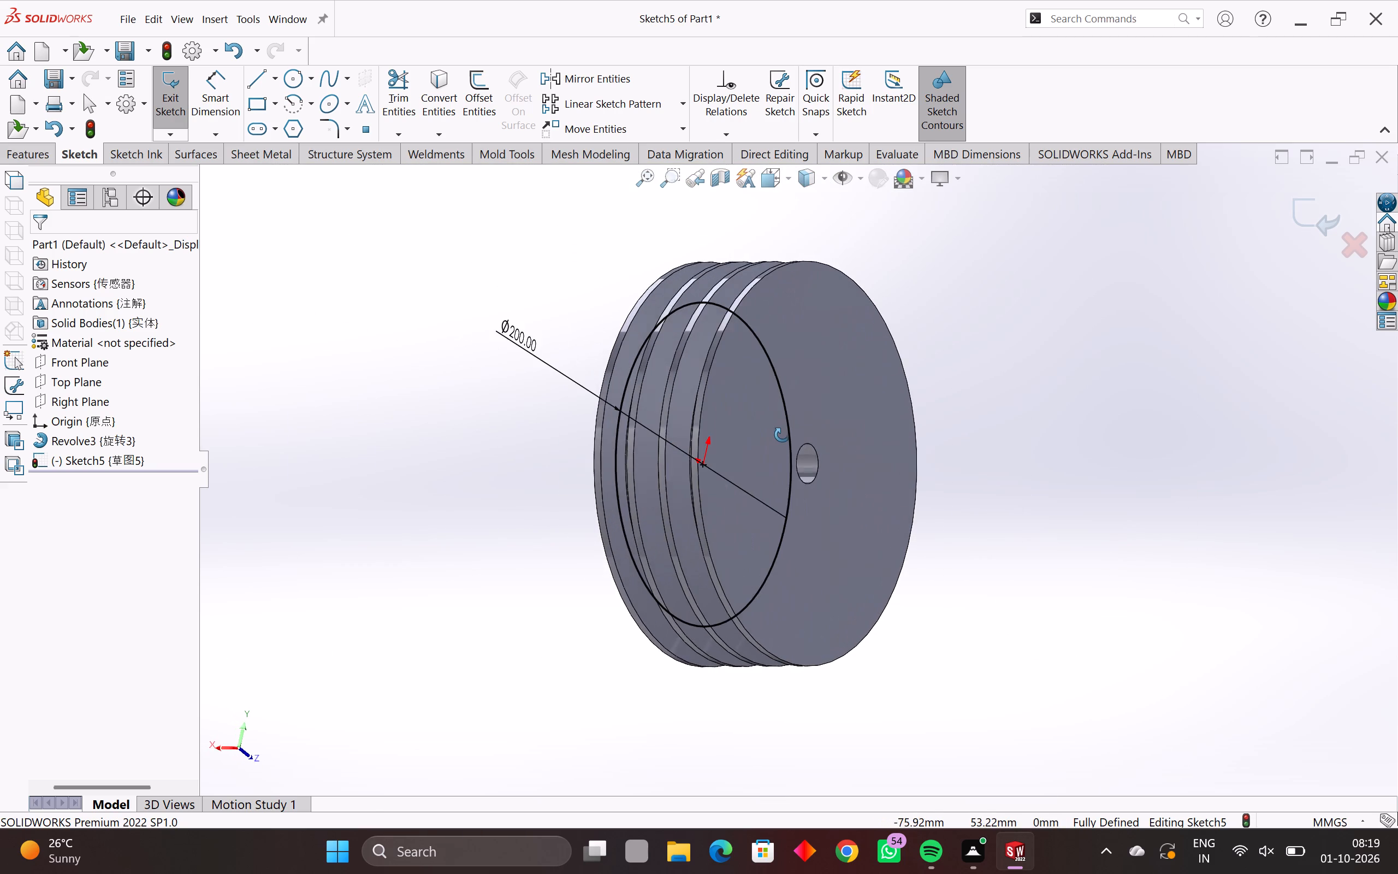
middle_click_drag(782, 435, 964, 427)
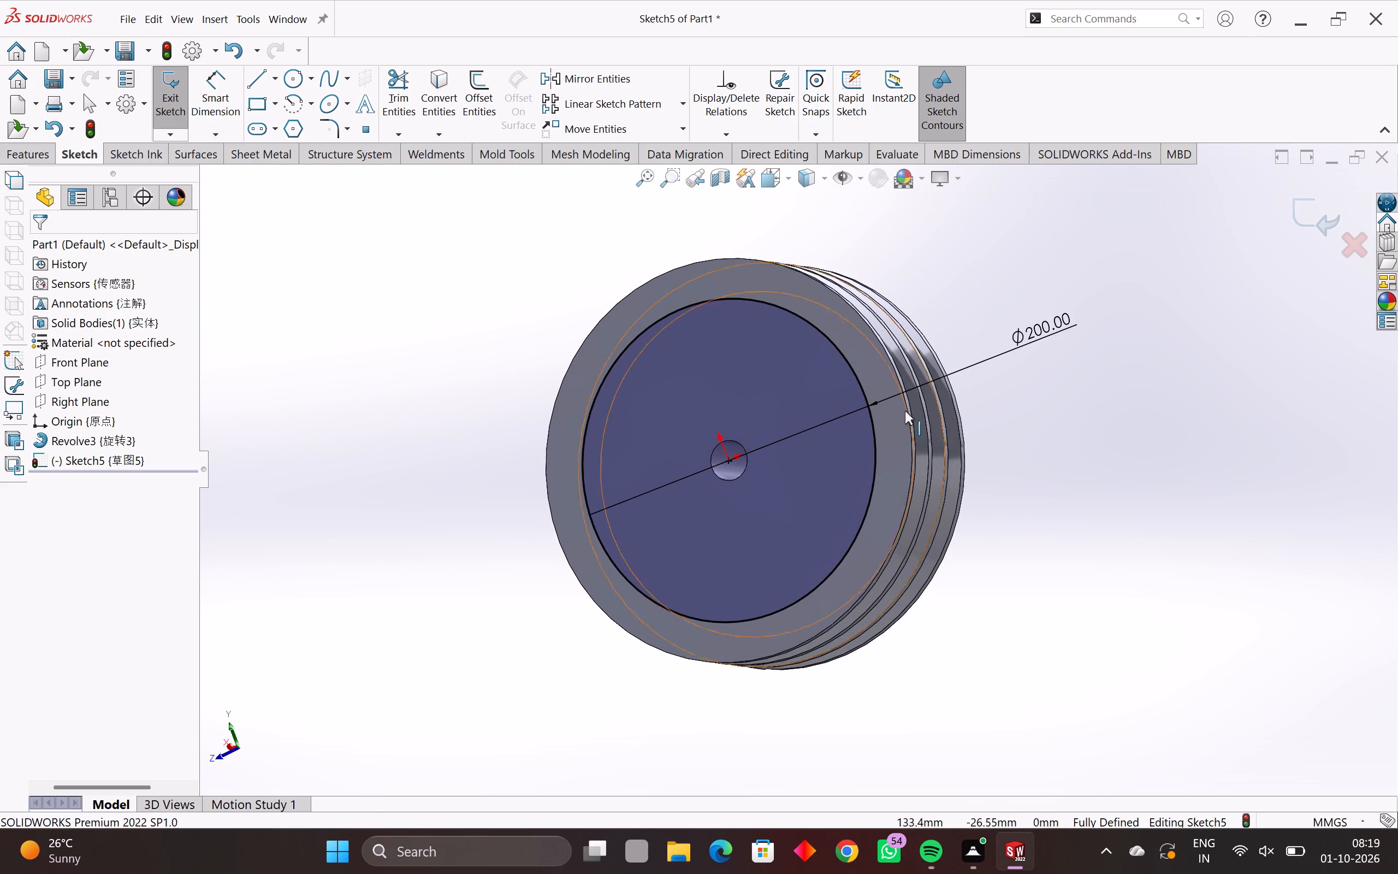
scroll(724, 429, "up", 3)
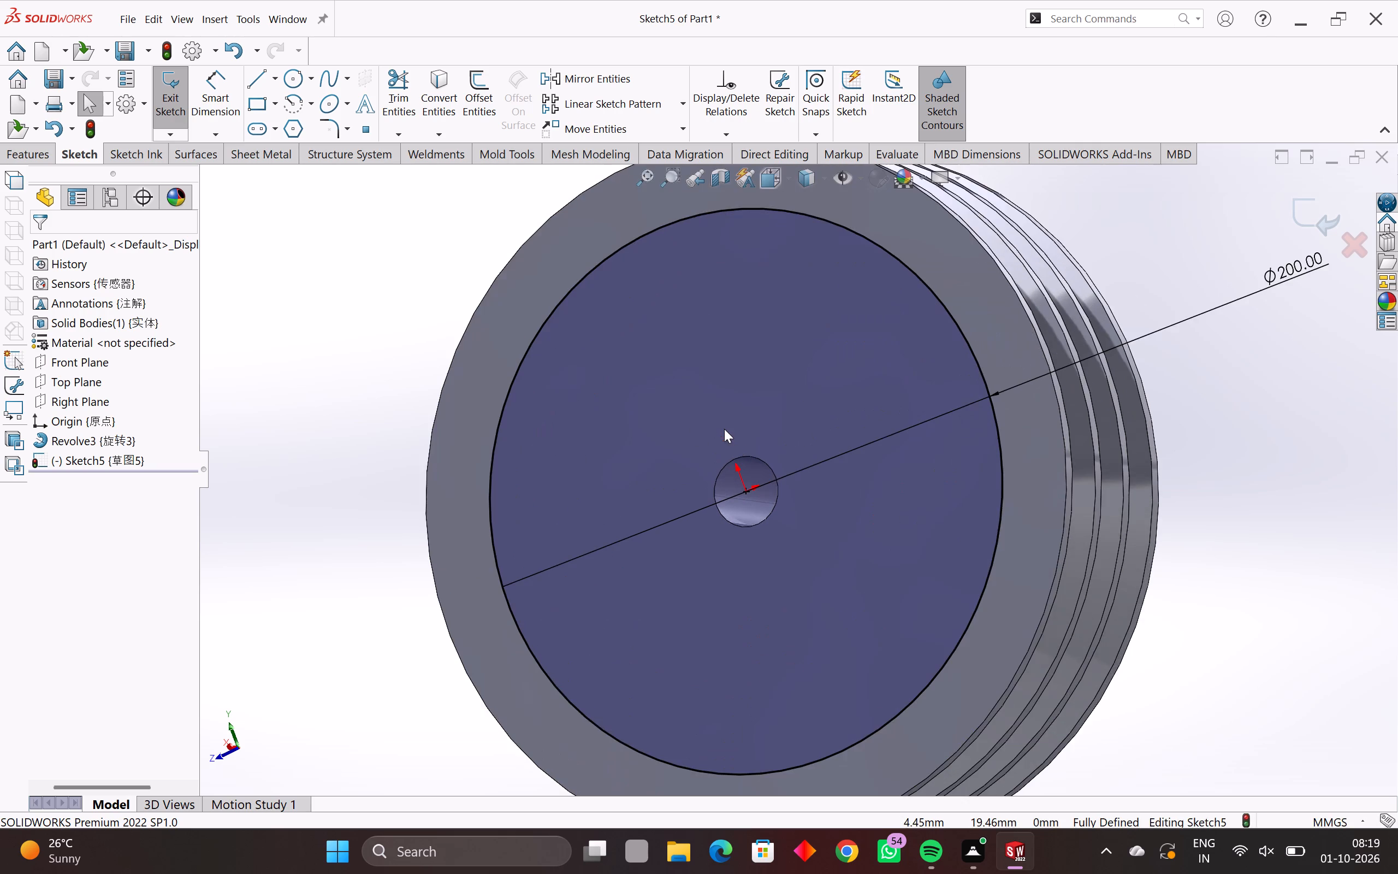
scroll(731, 452, "up", 3)
key("Escape")
key("Escape")
key("Escape")
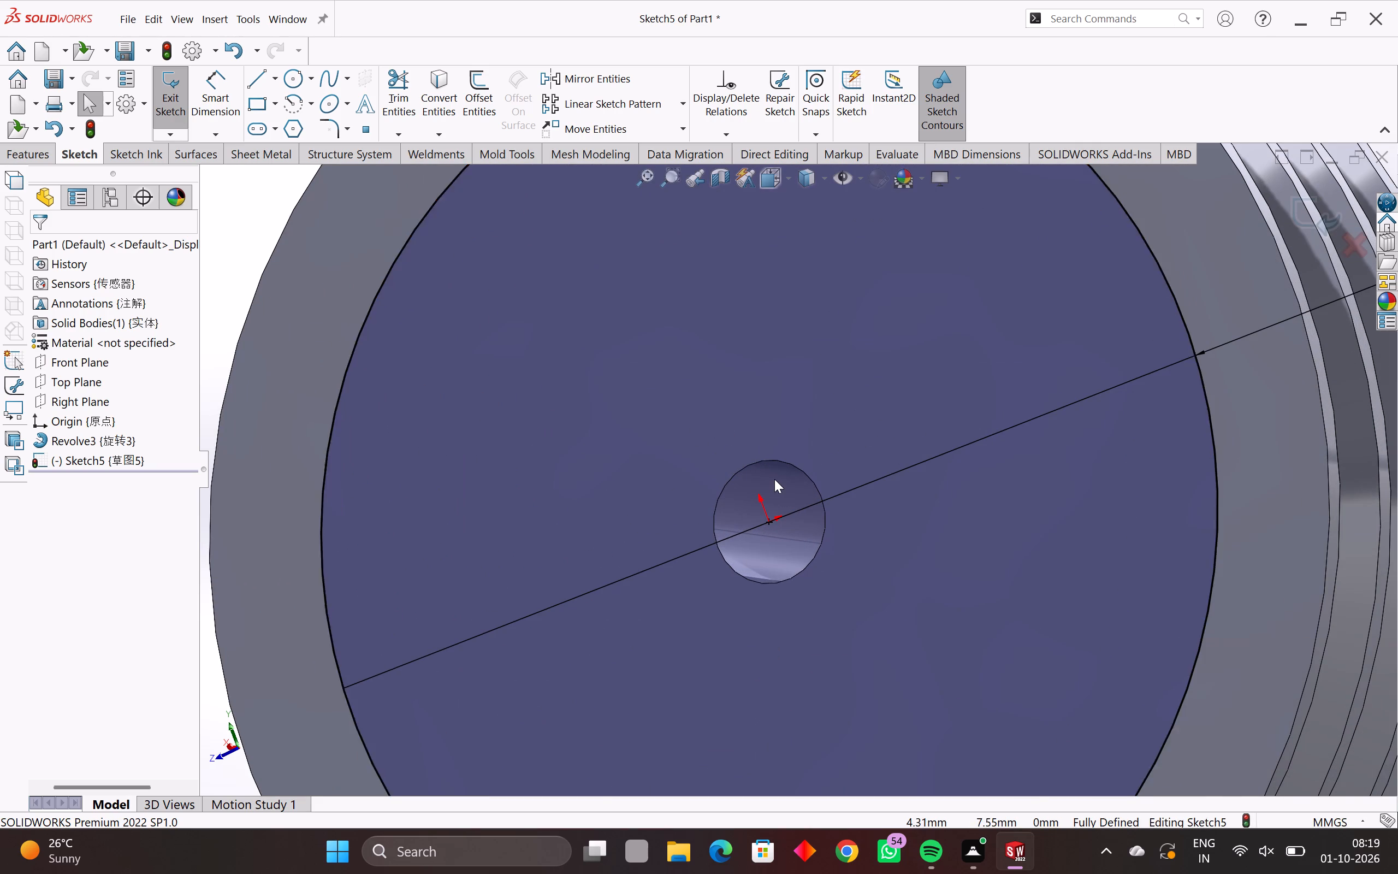
scroll(774, 479, "down", 2)
scroll(783, 502, "up", 3)
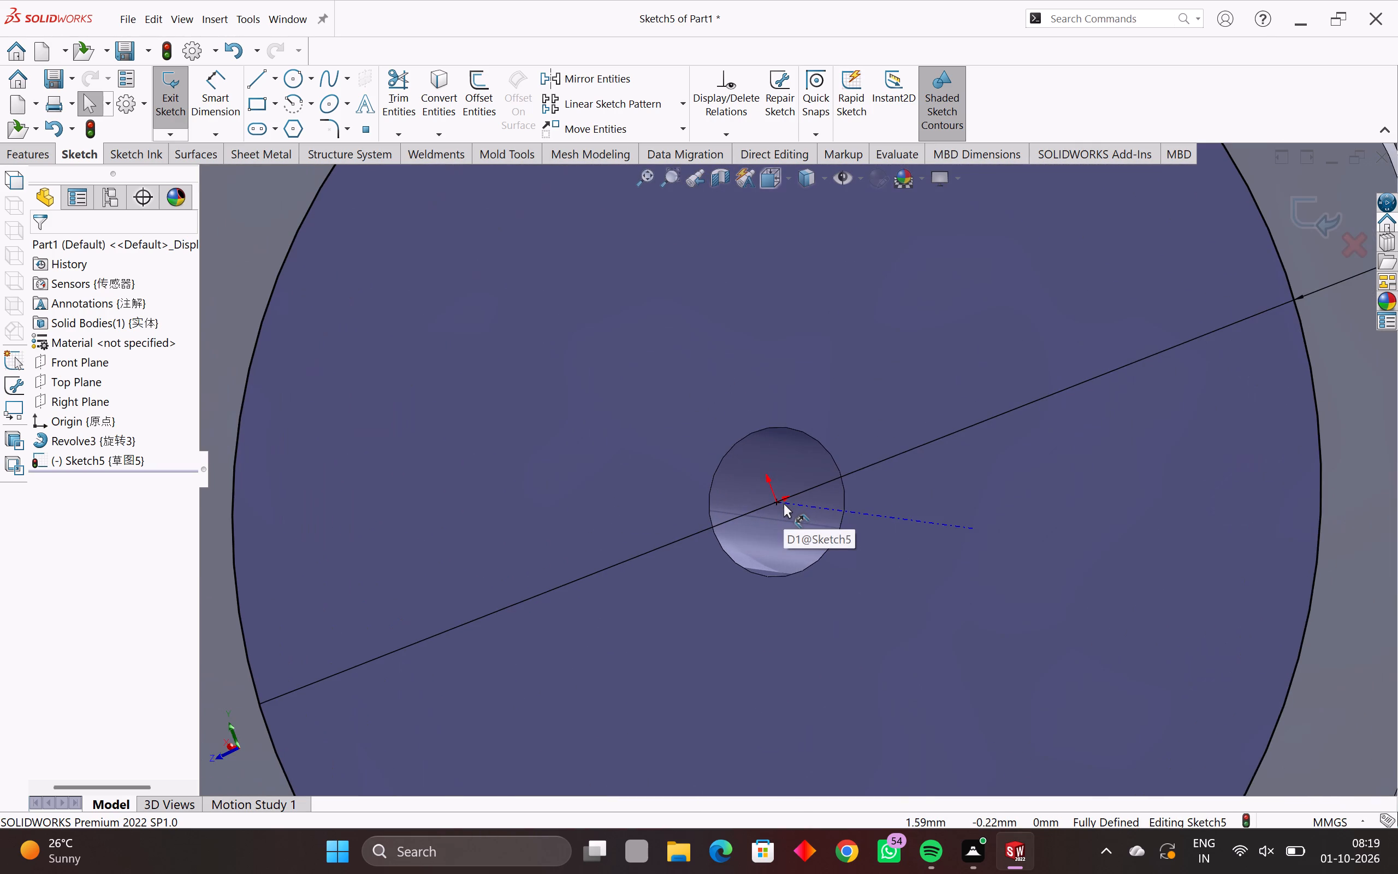
scroll(784, 503, "down", 3)
middle_click_drag(784, 503, 830, 532)
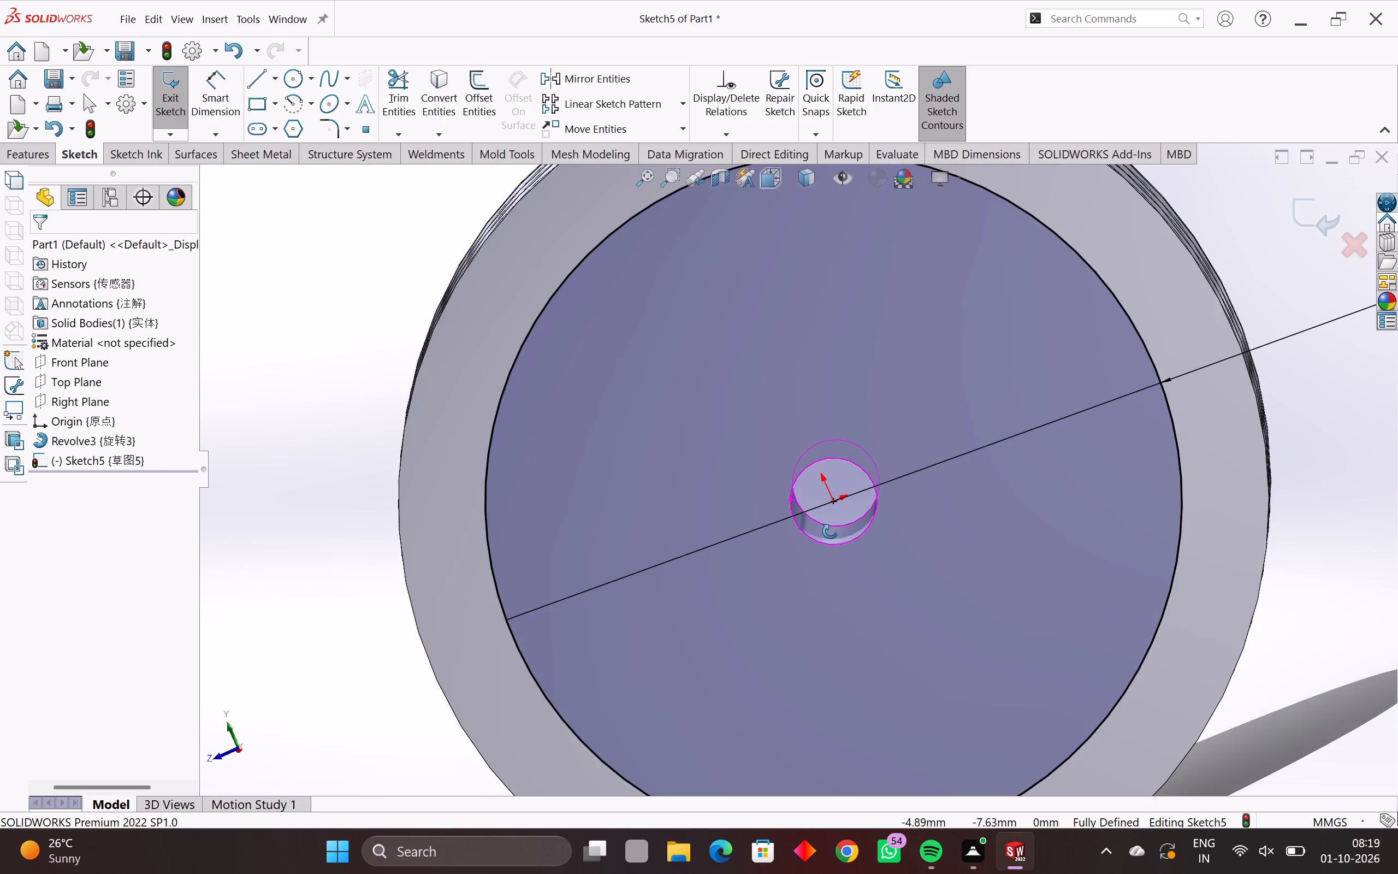
middle_click_drag(830, 532, 832, 521)
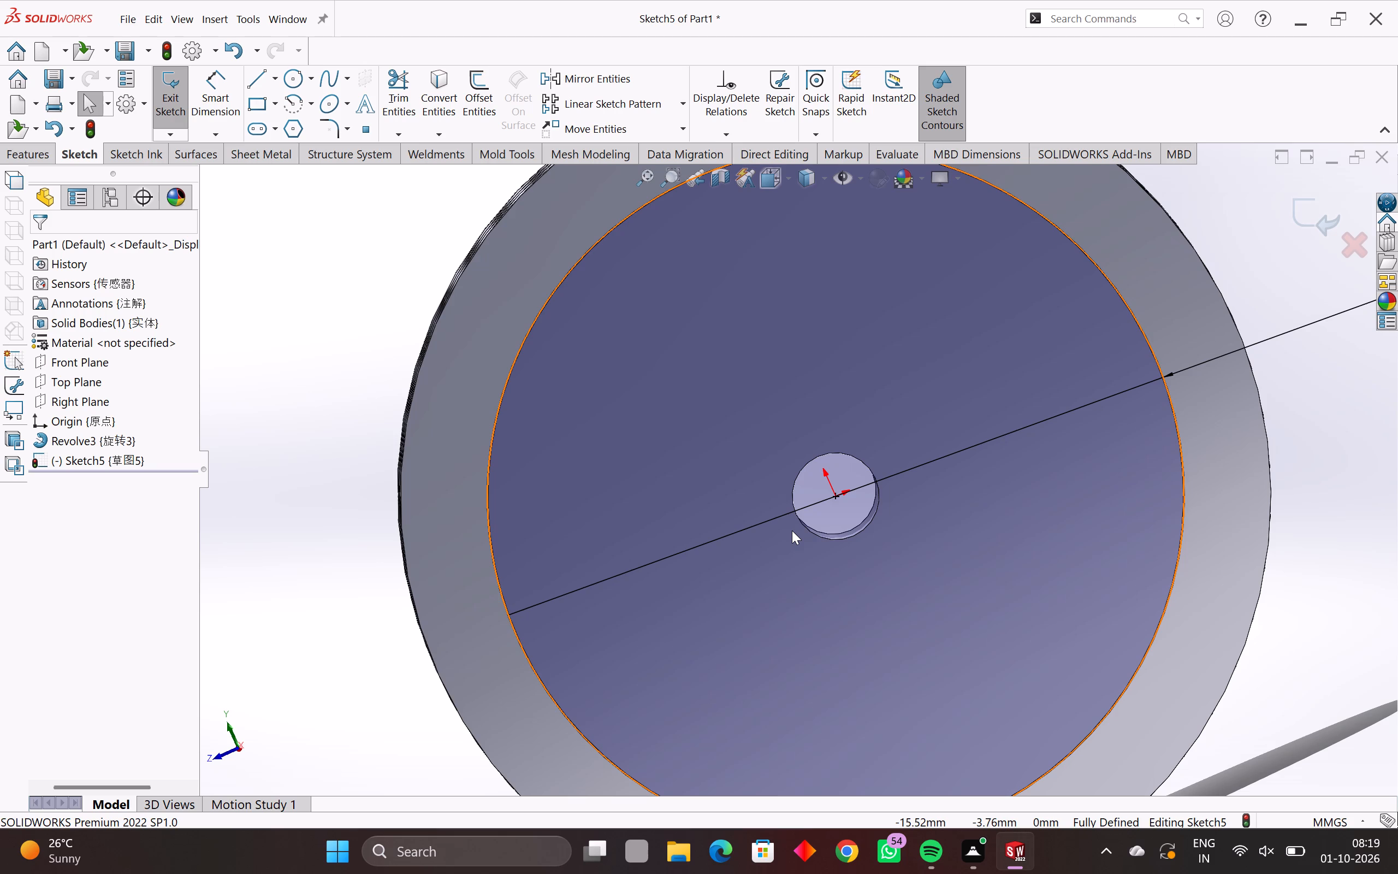
middle_click_drag(963, 480, 762, 528)
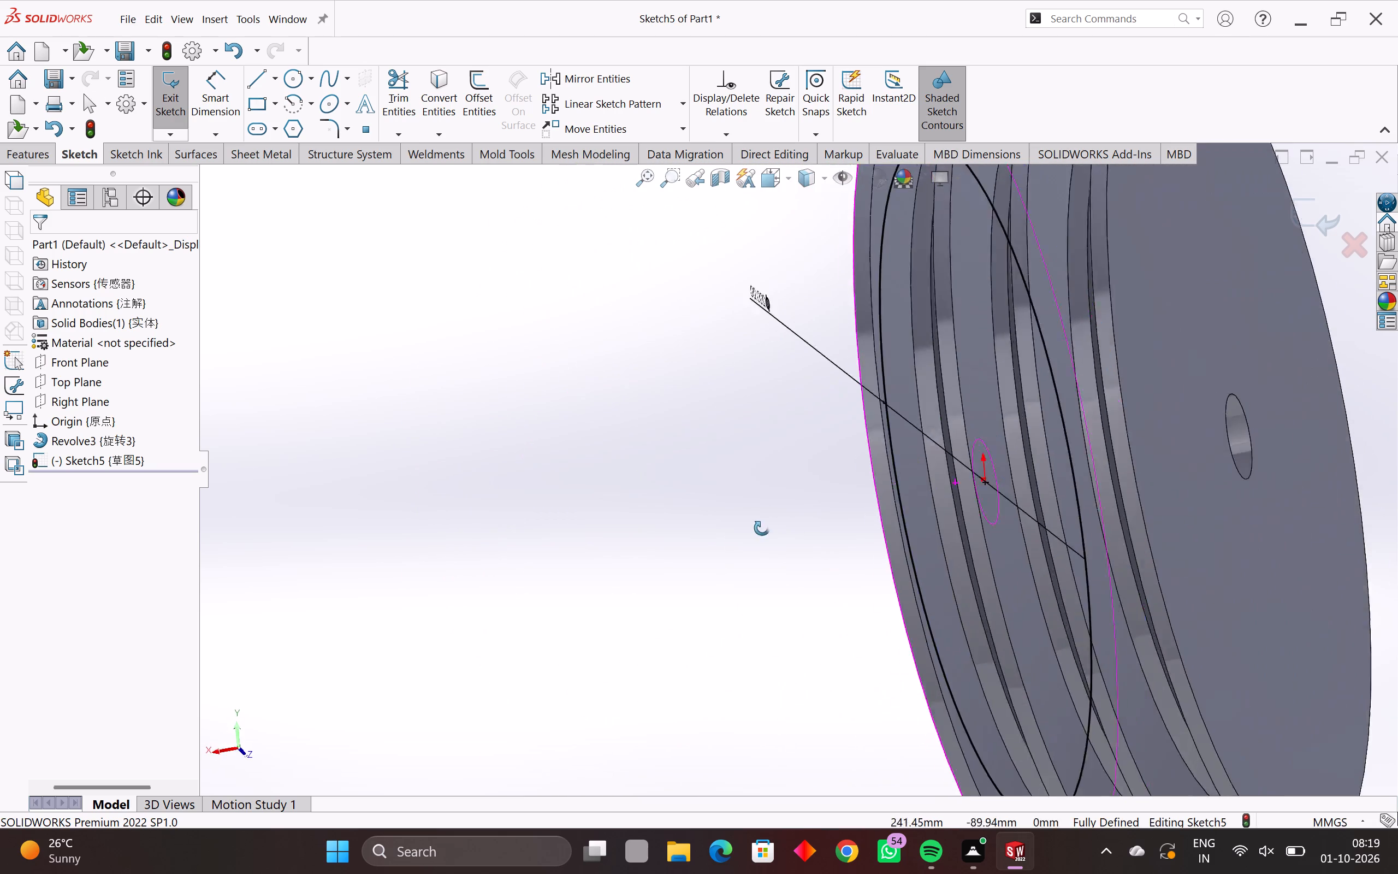
middle_click_drag(762, 528, 631, 581)
scroll(952, 501, "down", 1)
middle_click_drag(952, 500, 959, 499)
middle_click_drag(1014, 487, 999, 490)
key("Escape")
key("Escape")
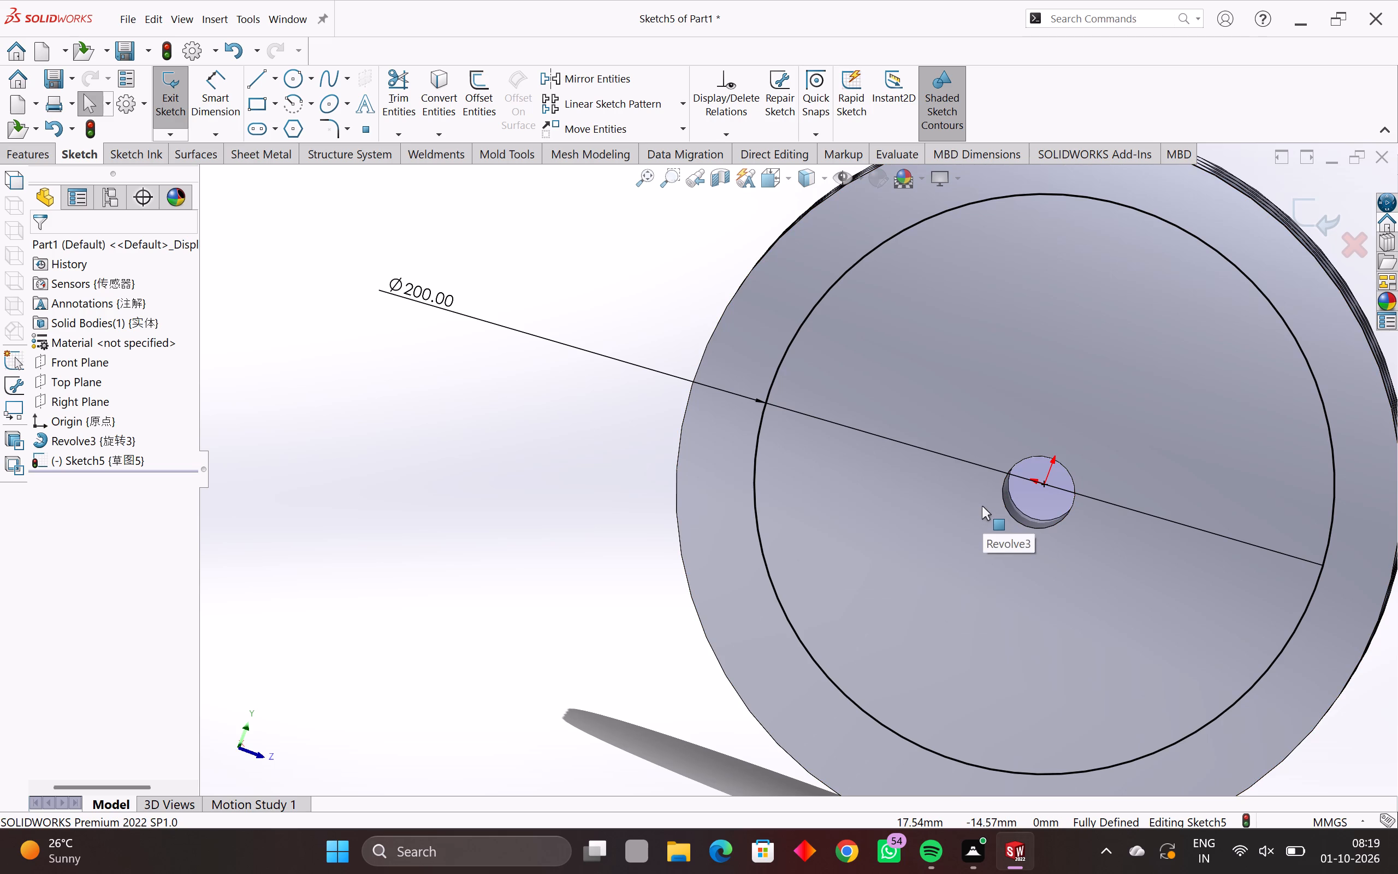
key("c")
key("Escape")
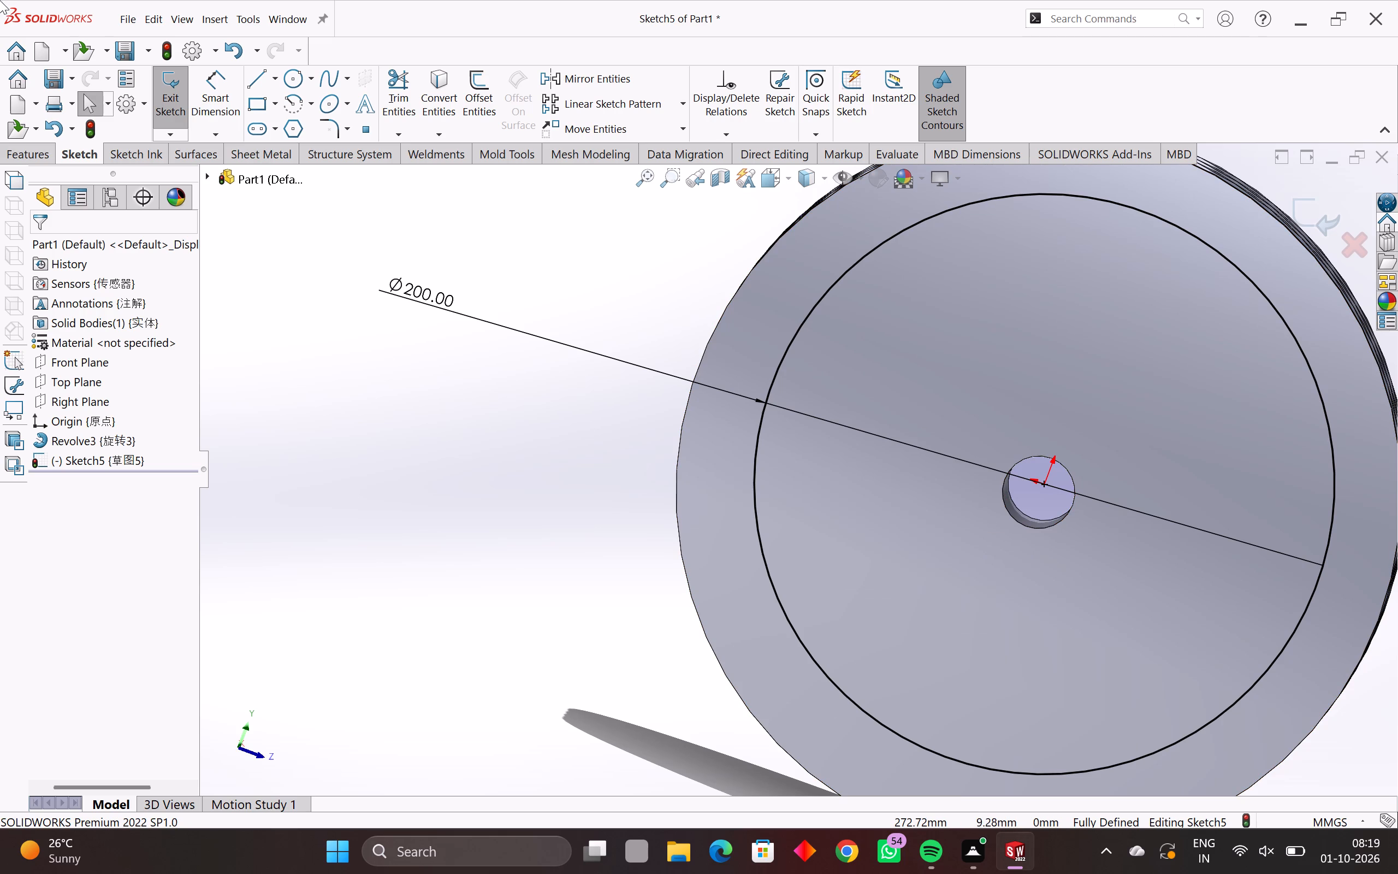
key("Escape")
Cut the 200 mm circle into the pulley's side face with a blind Extruded Cut 28 mm deep.
middle_click_drag(453, 378, 722, 404)
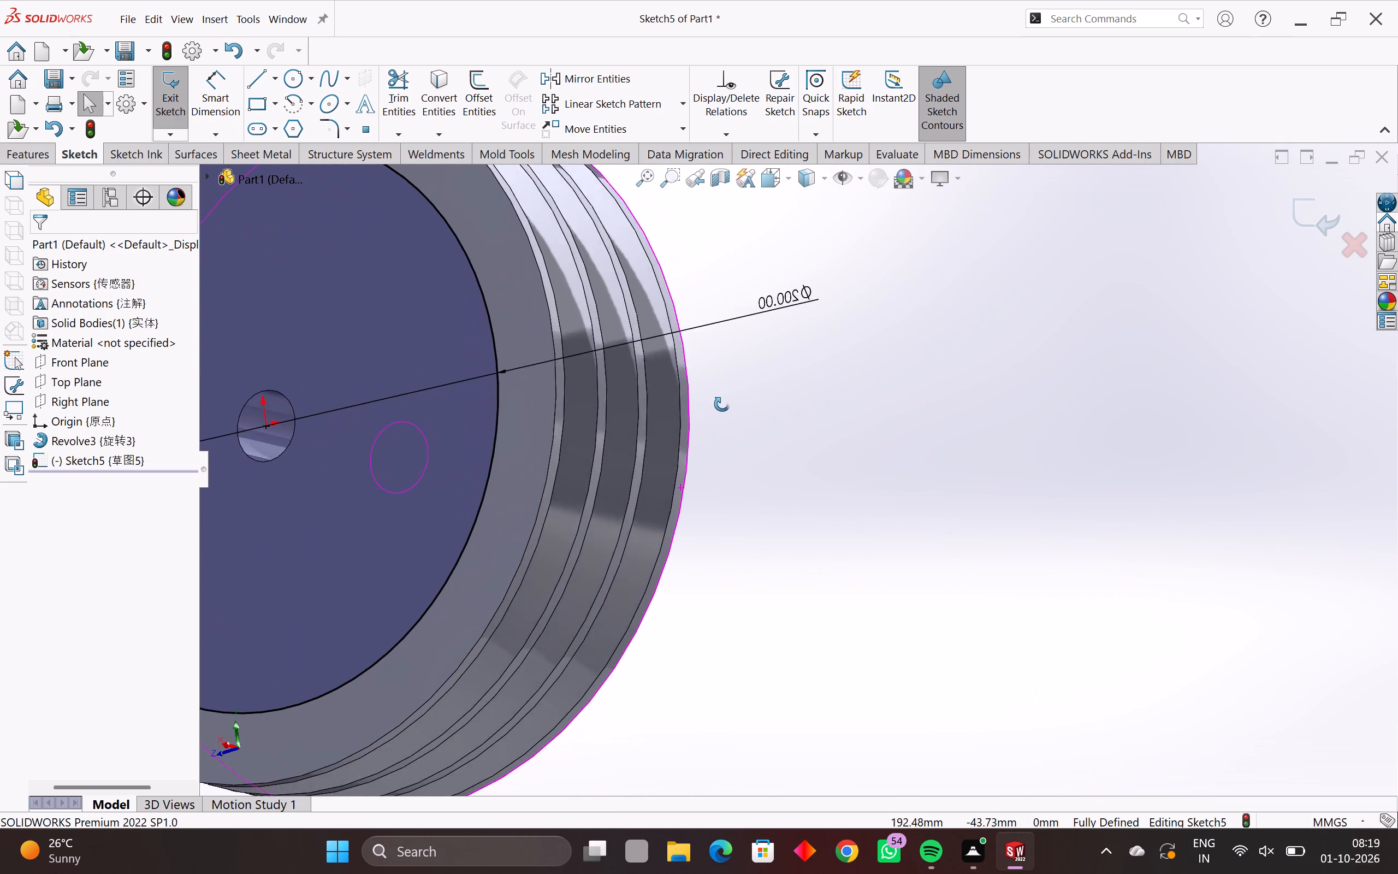
middle_click_drag(722, 404, 684, 442)
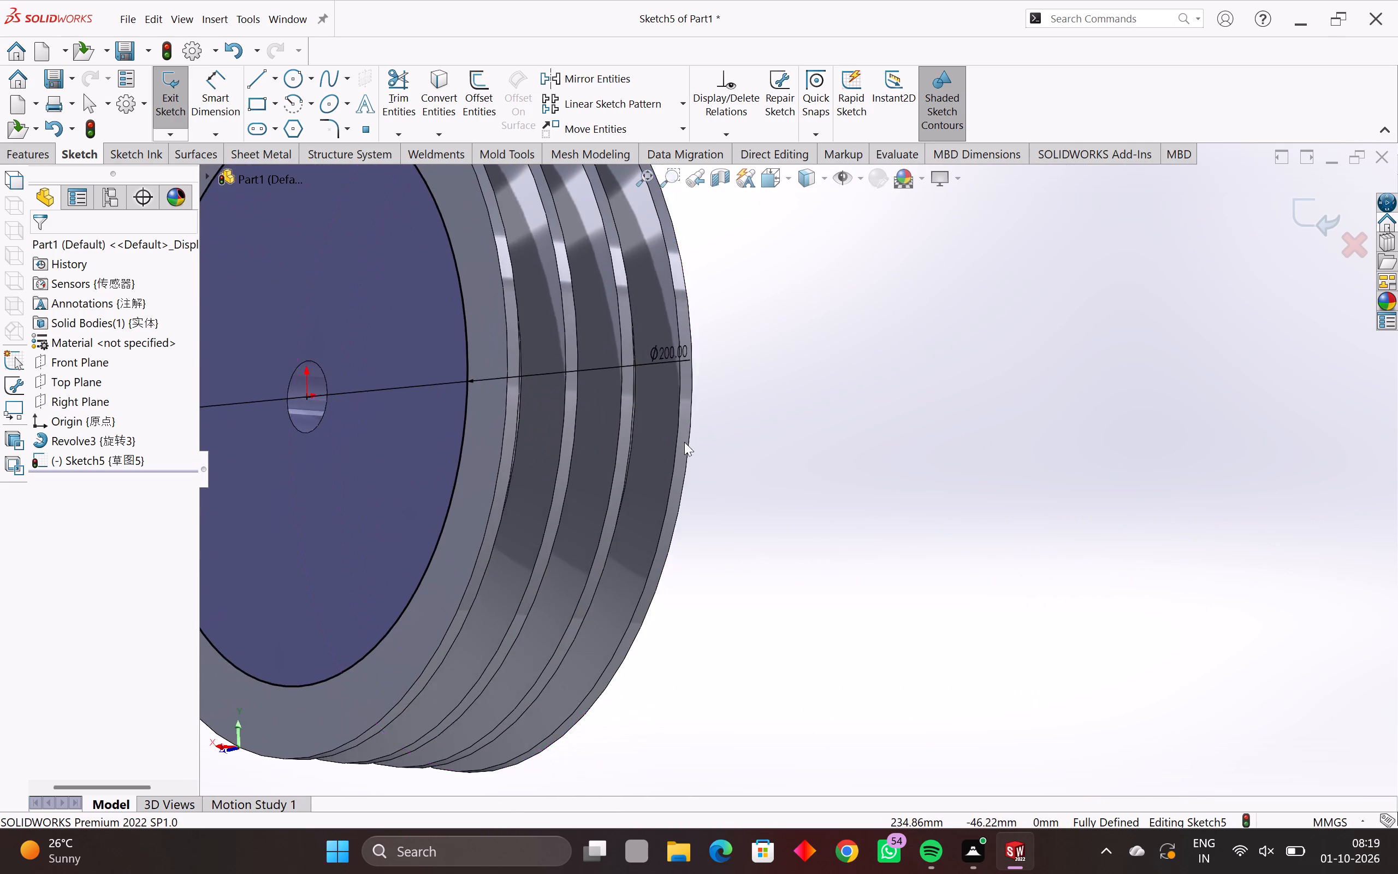
scroll(684, 442, "down", 1)
scroll(555, 438, "down", 1)
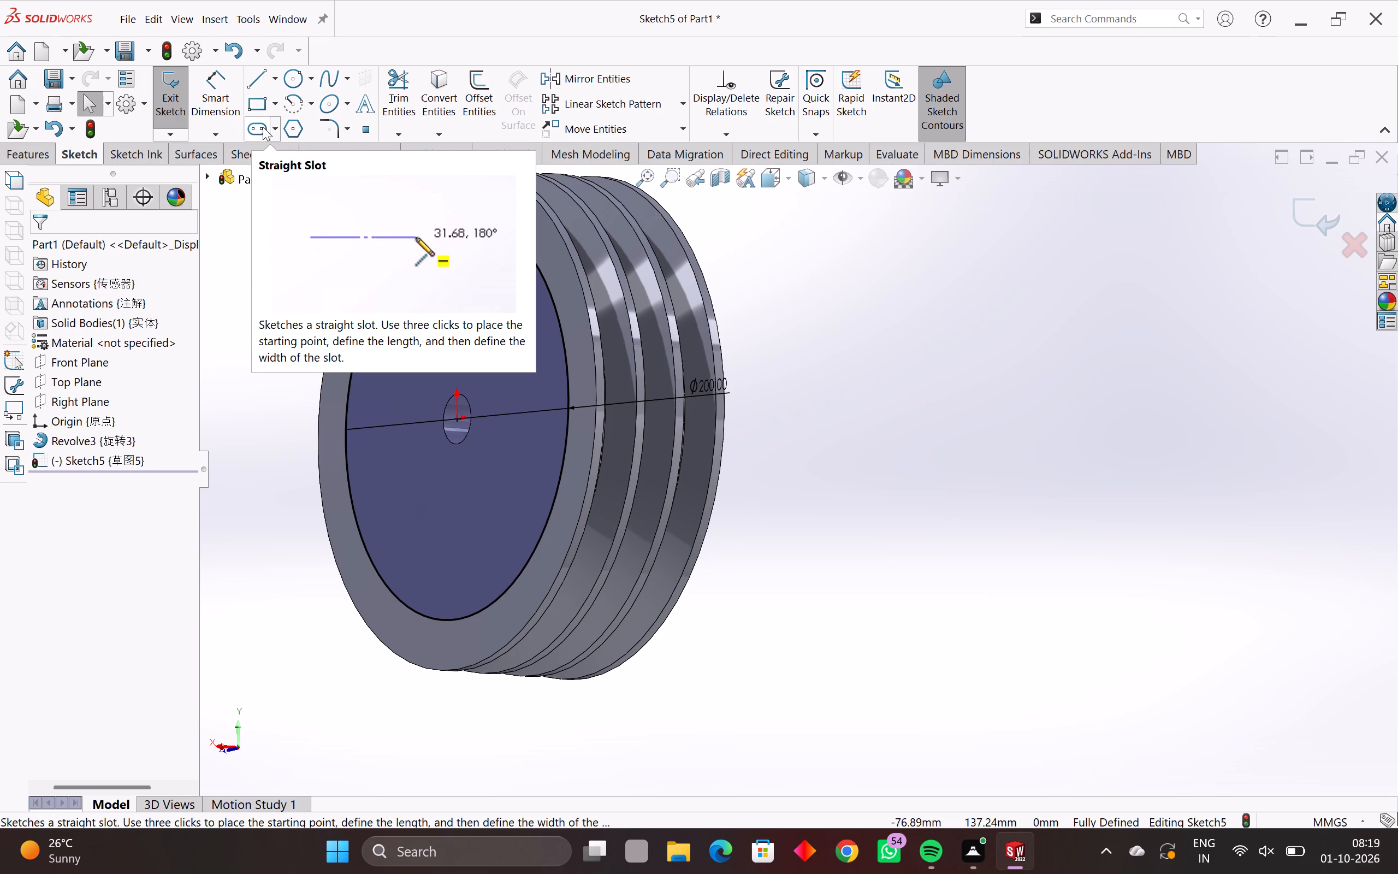
key("Escape")
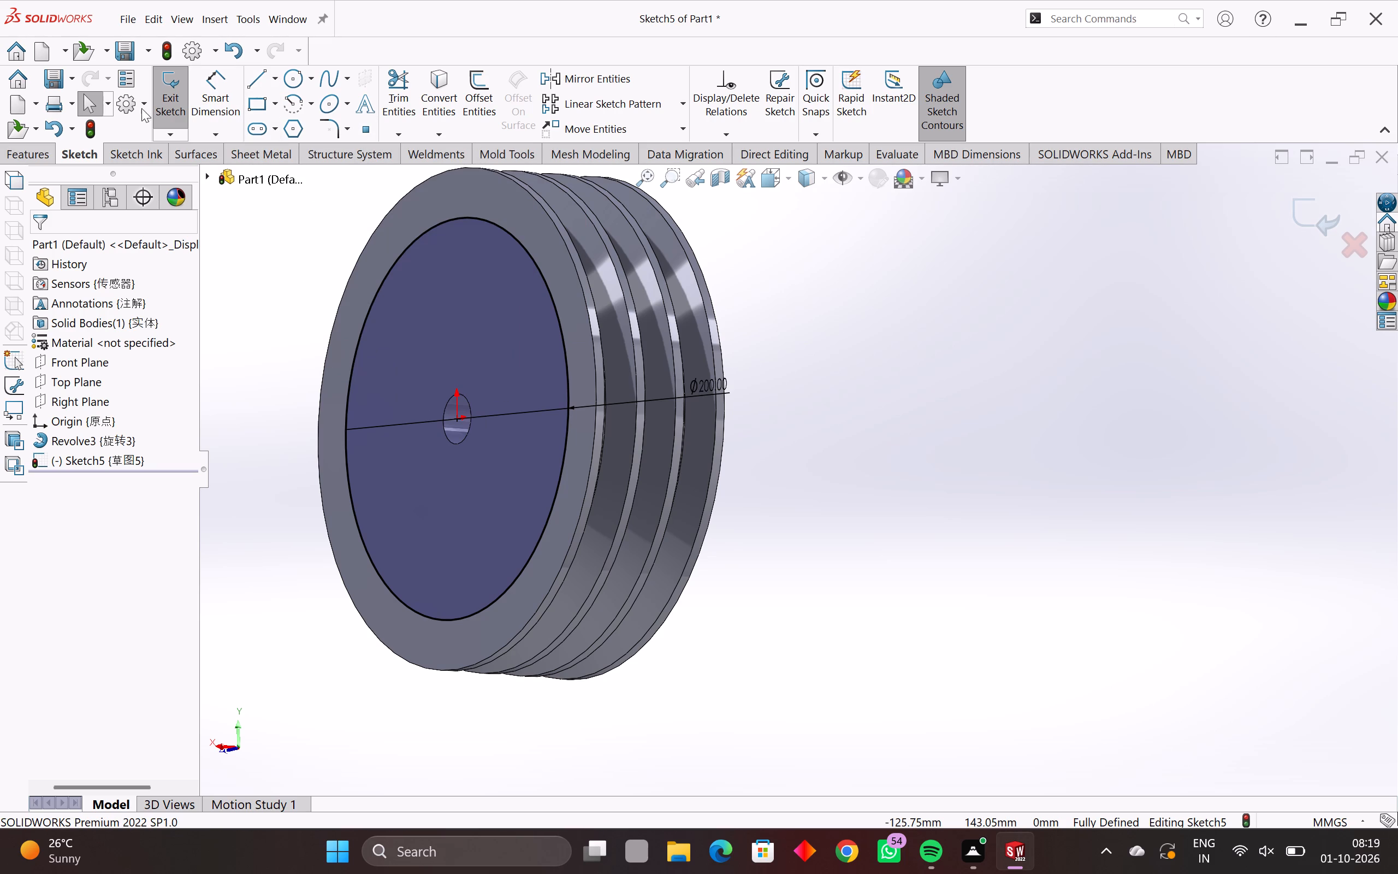
left_click(40, 155)
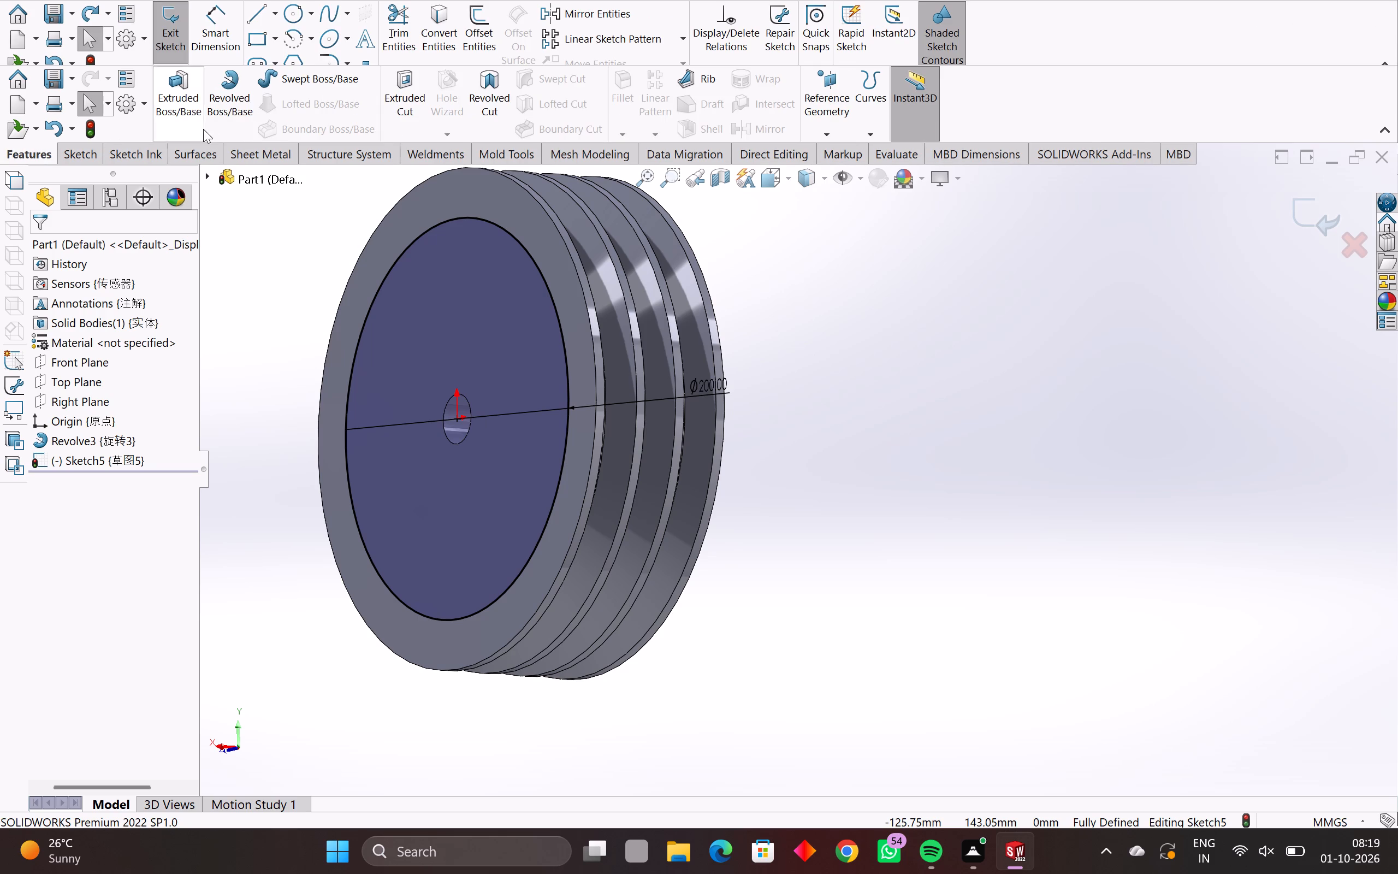
double_click(15, 152)
left_click(409, 87)
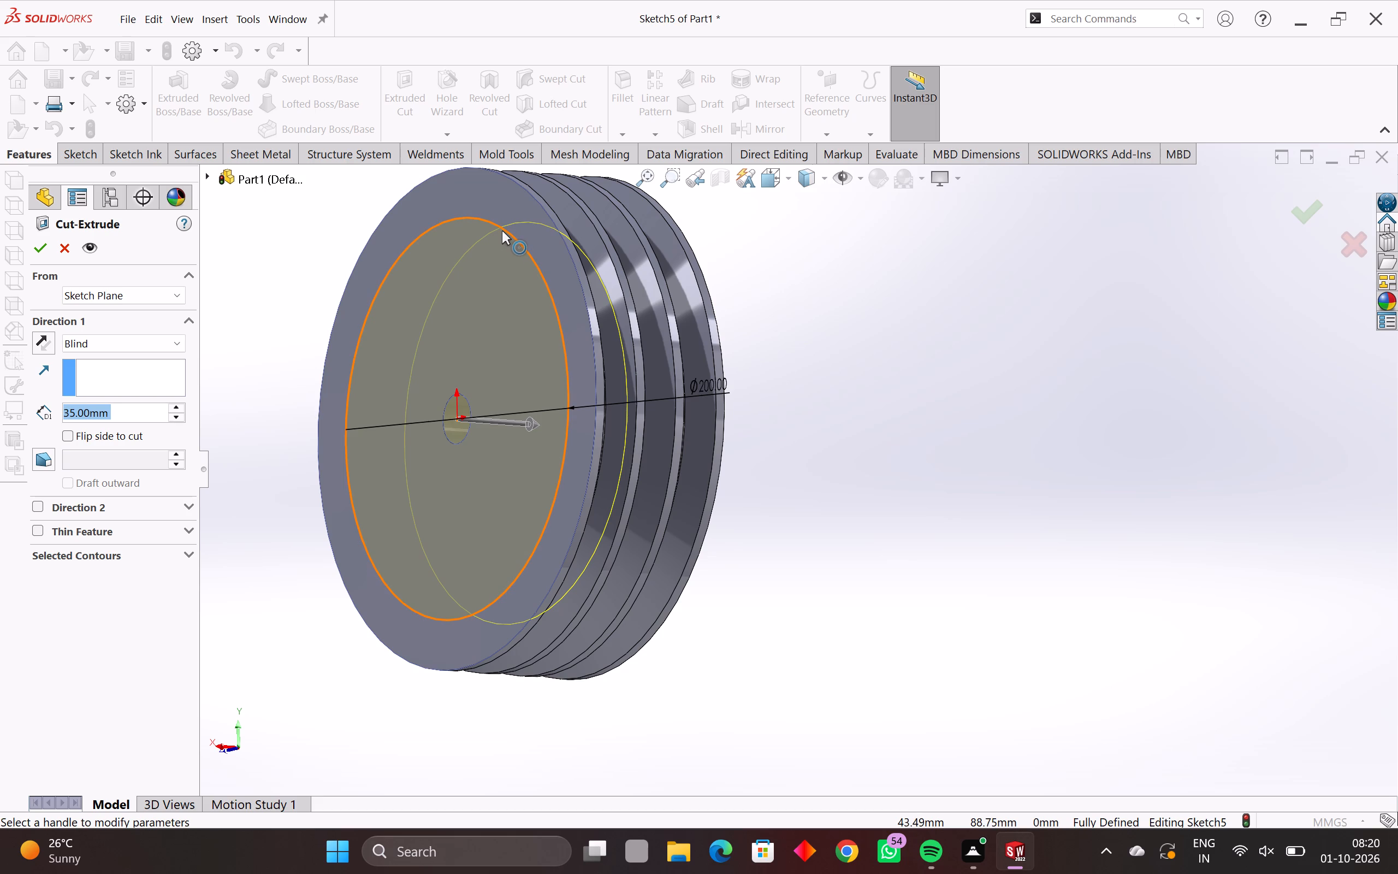
left_click(502, 231)
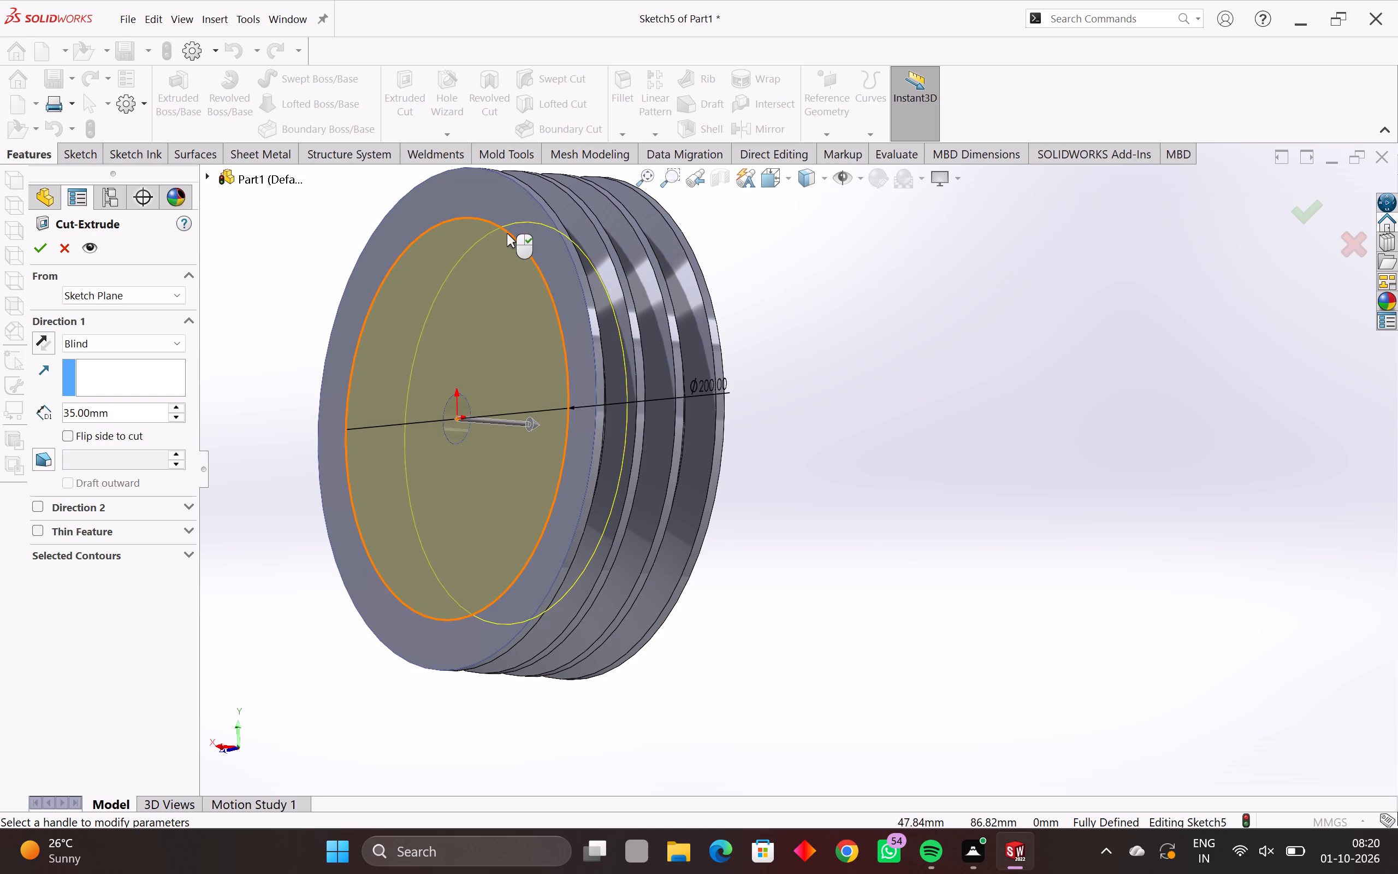
left_click(507, 233)
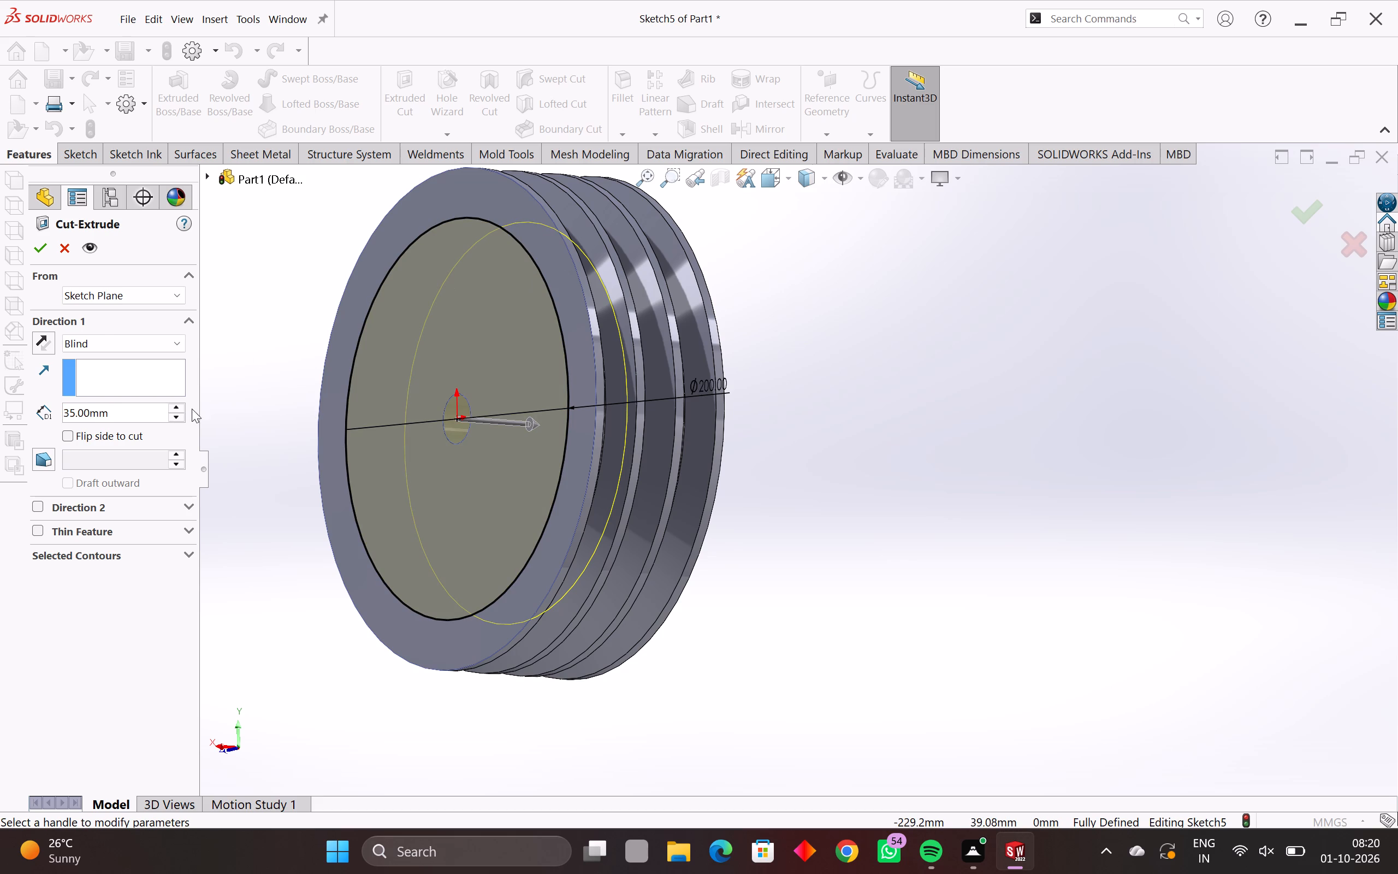
left_click_drag(130, 417, 0, 409)
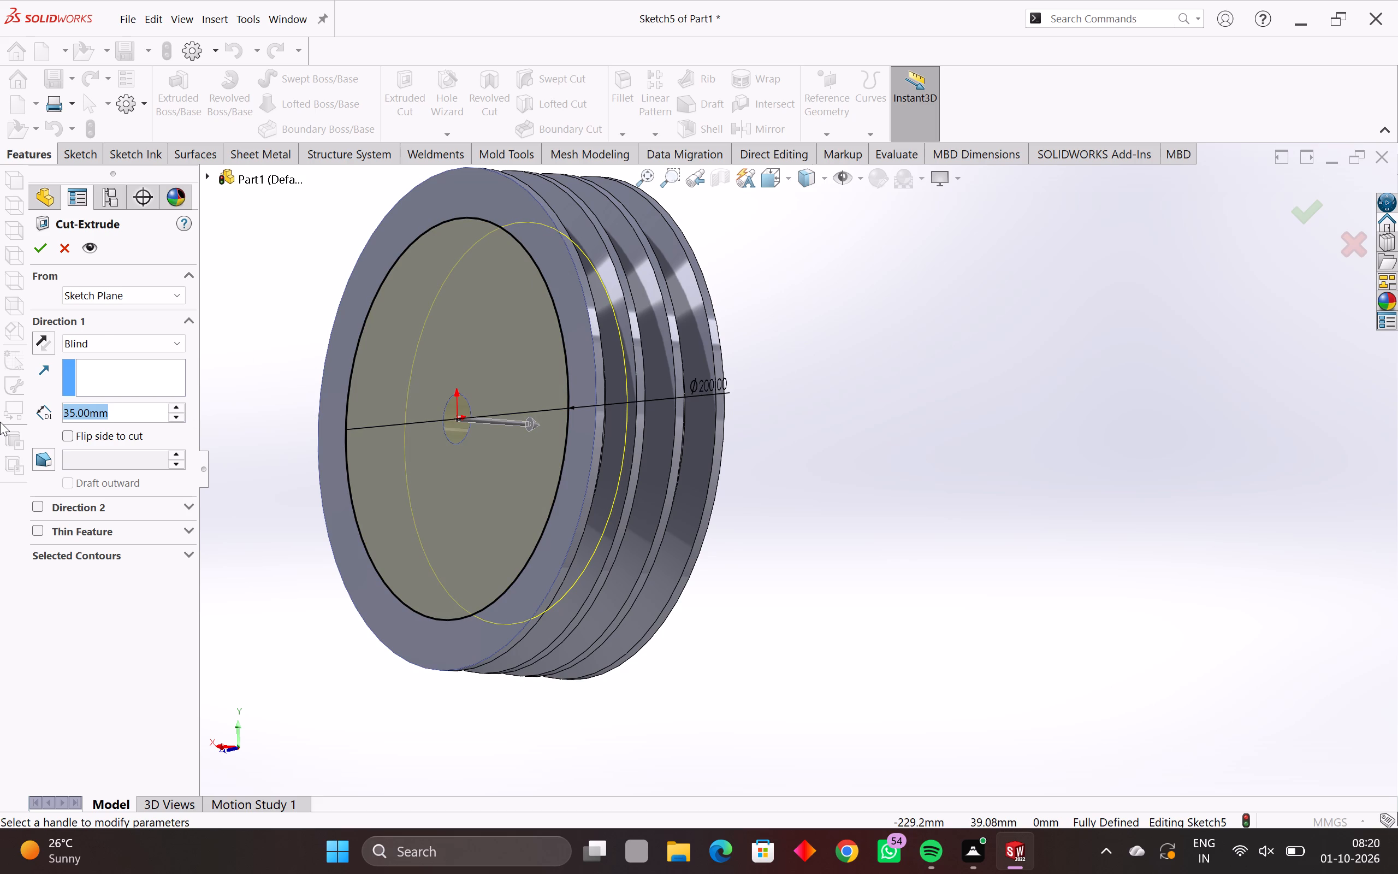
key("2")
type("8/")
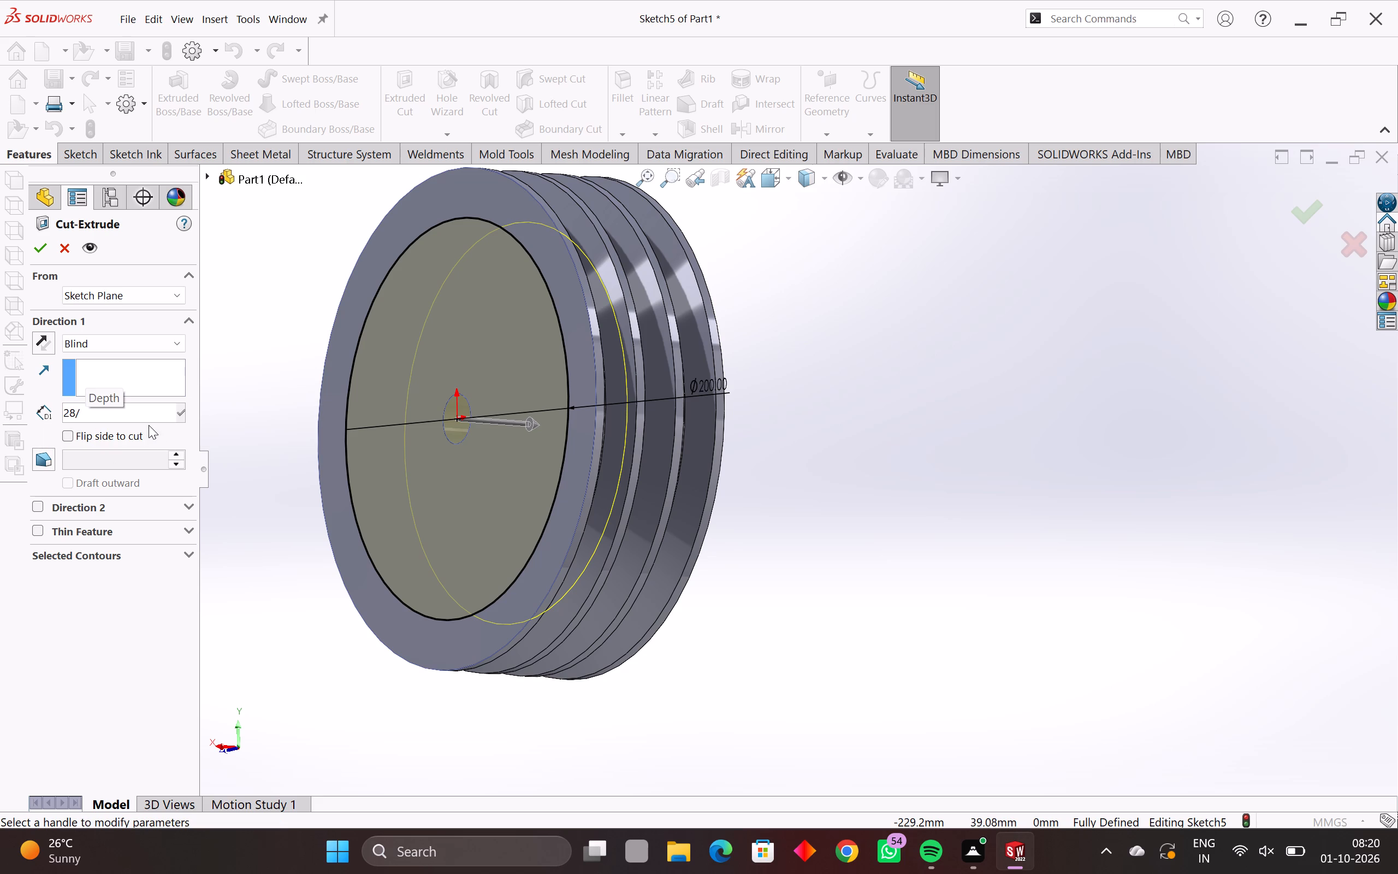
key("BackSpace")
key("Return")
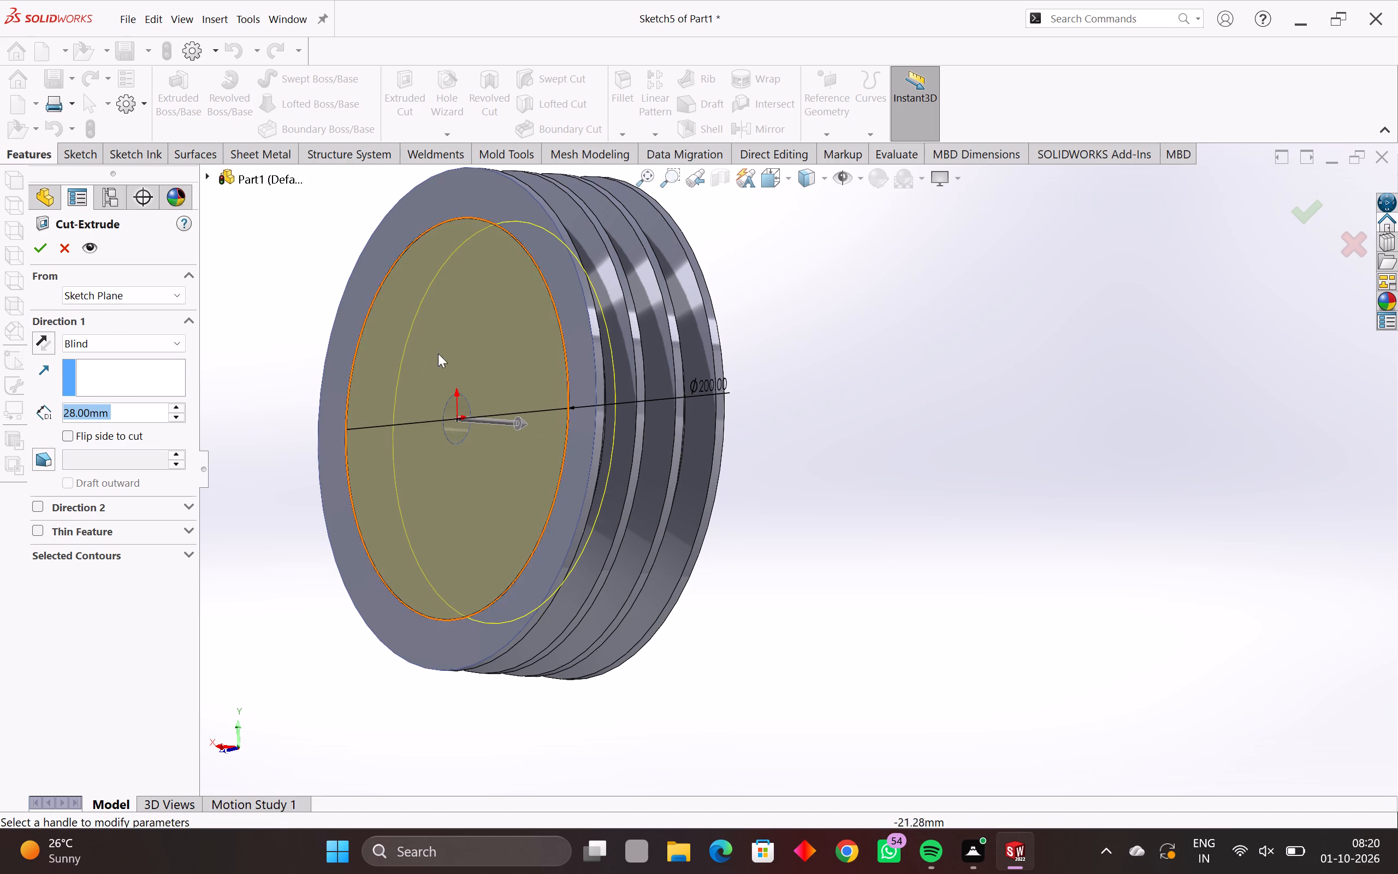
key("Return")
Examine the recessed side of the pulley and the flat side face opposite it.
middle_click_drag(491, 438, 411, 454)
middle_click_drag(411, 454, 694, 495)
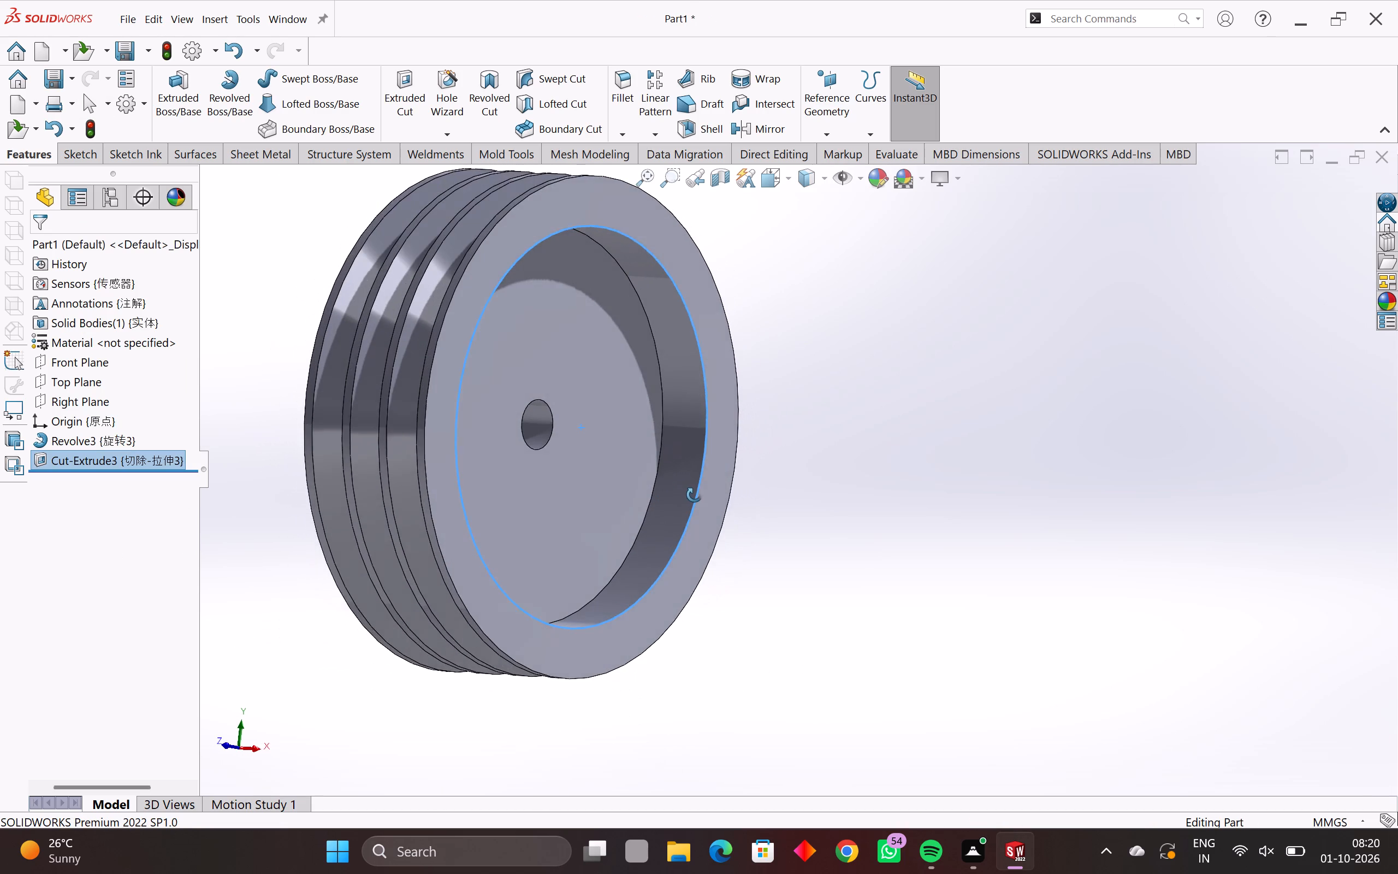
middle_click_drag(694, 495, 712, 479)
key("Escape")
key("Escape")
middle_click_drag(601, 499, 783, 468)
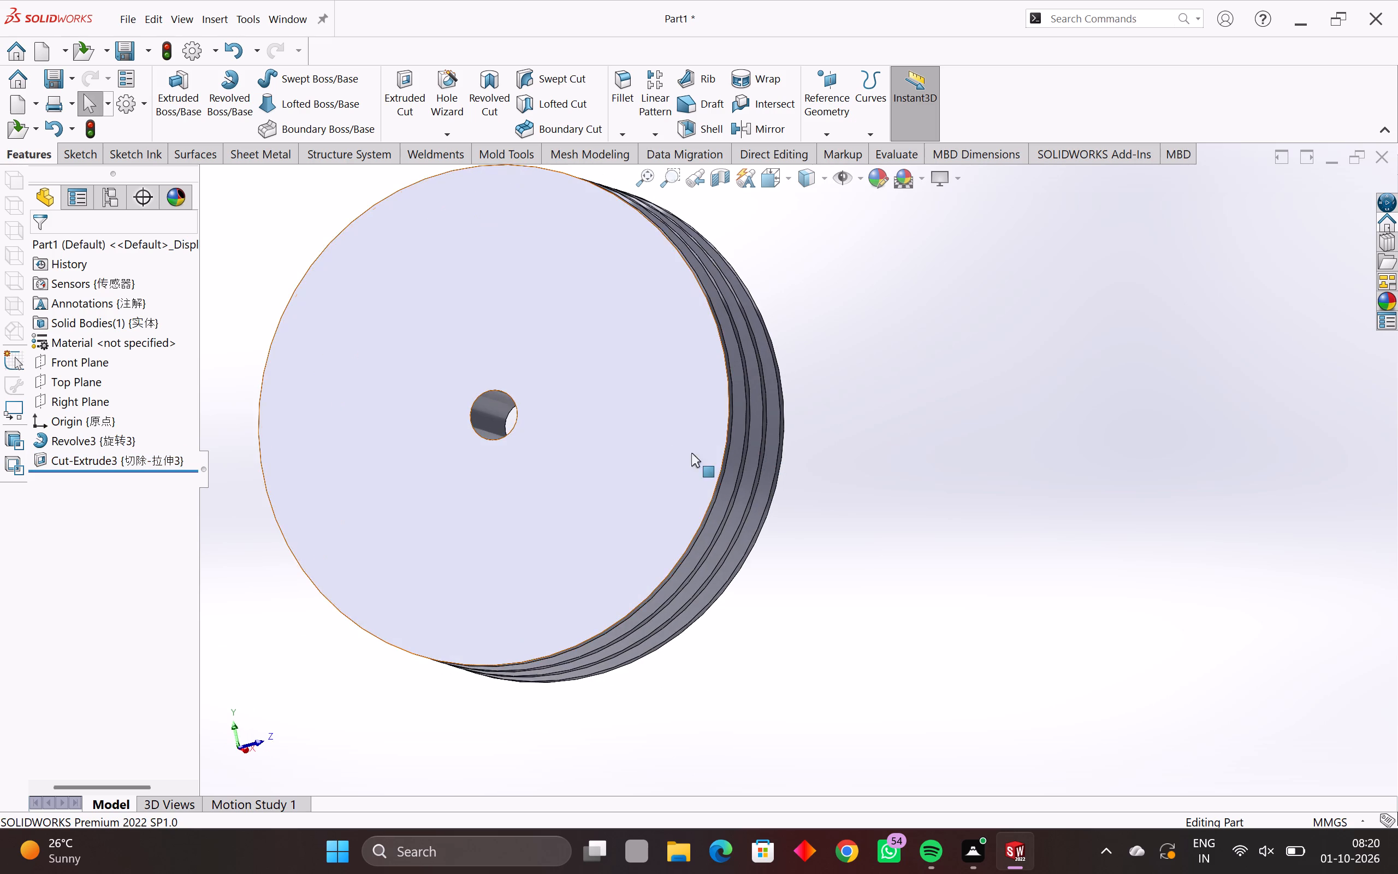
middle_click_drag(667, 447, 725, 482)
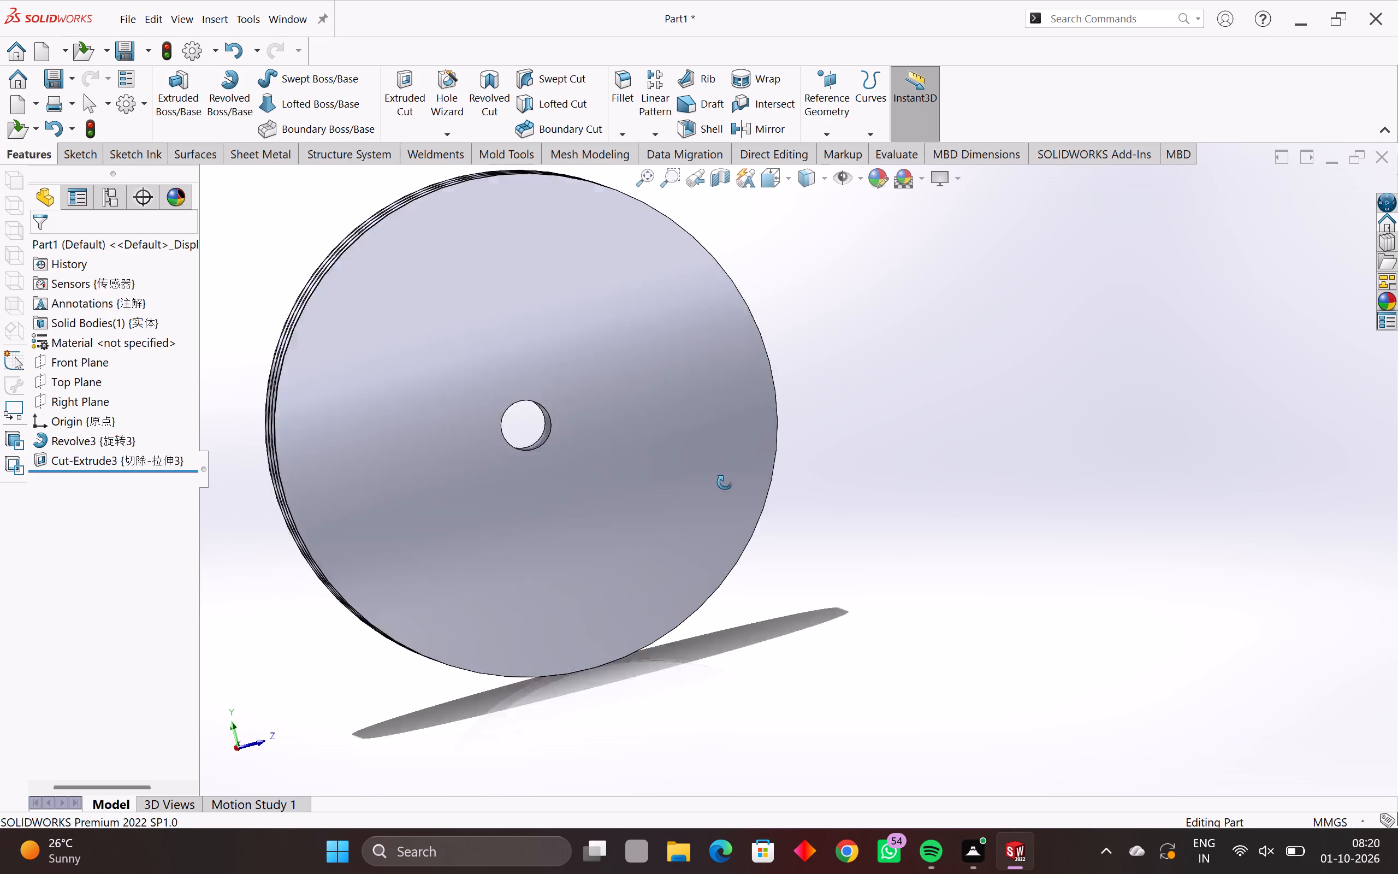
middle_click_drag(725, 482, 728, 482)
middle_click_drag(538, 430, 529, 434)
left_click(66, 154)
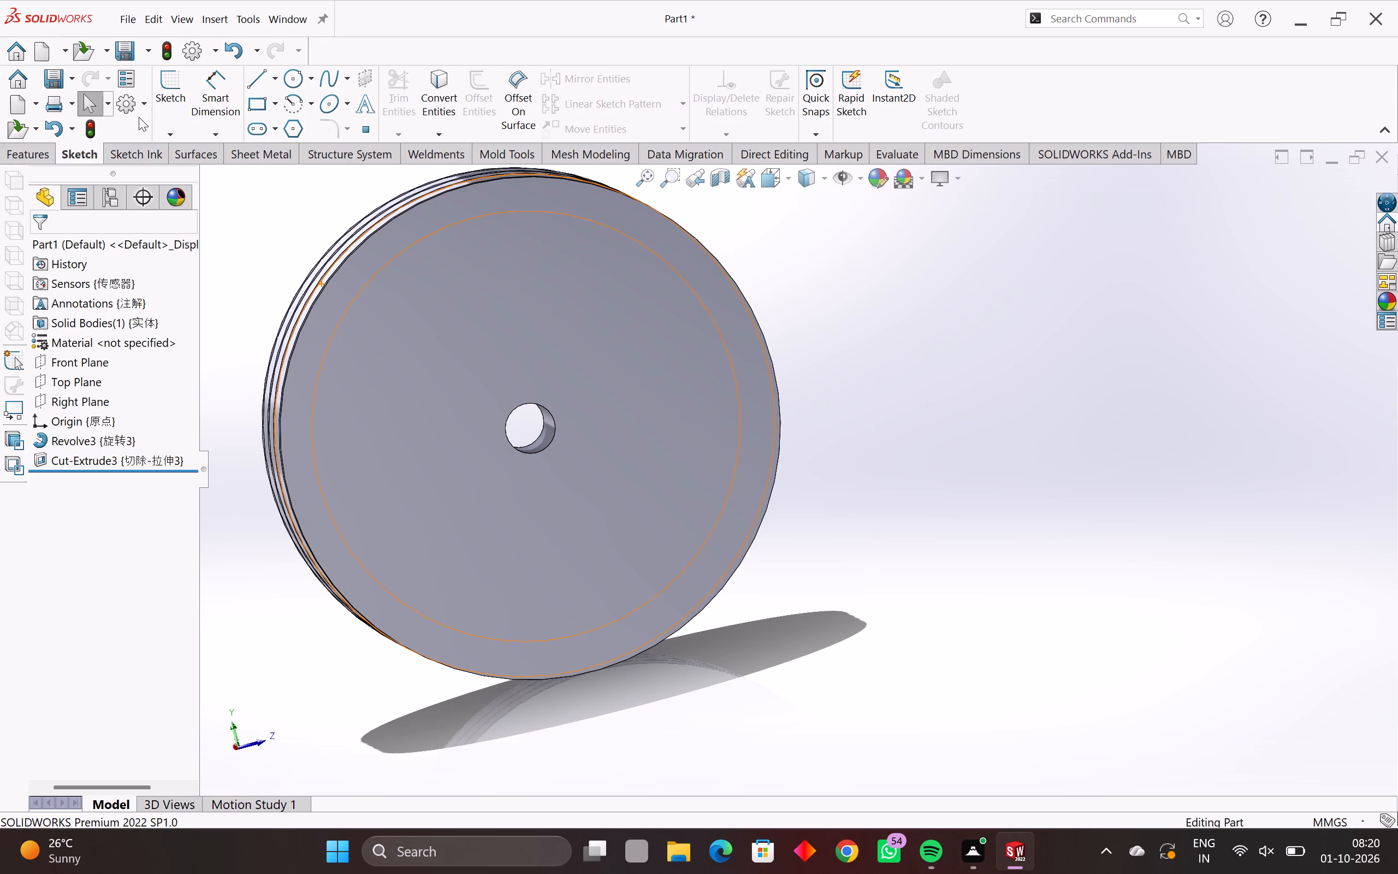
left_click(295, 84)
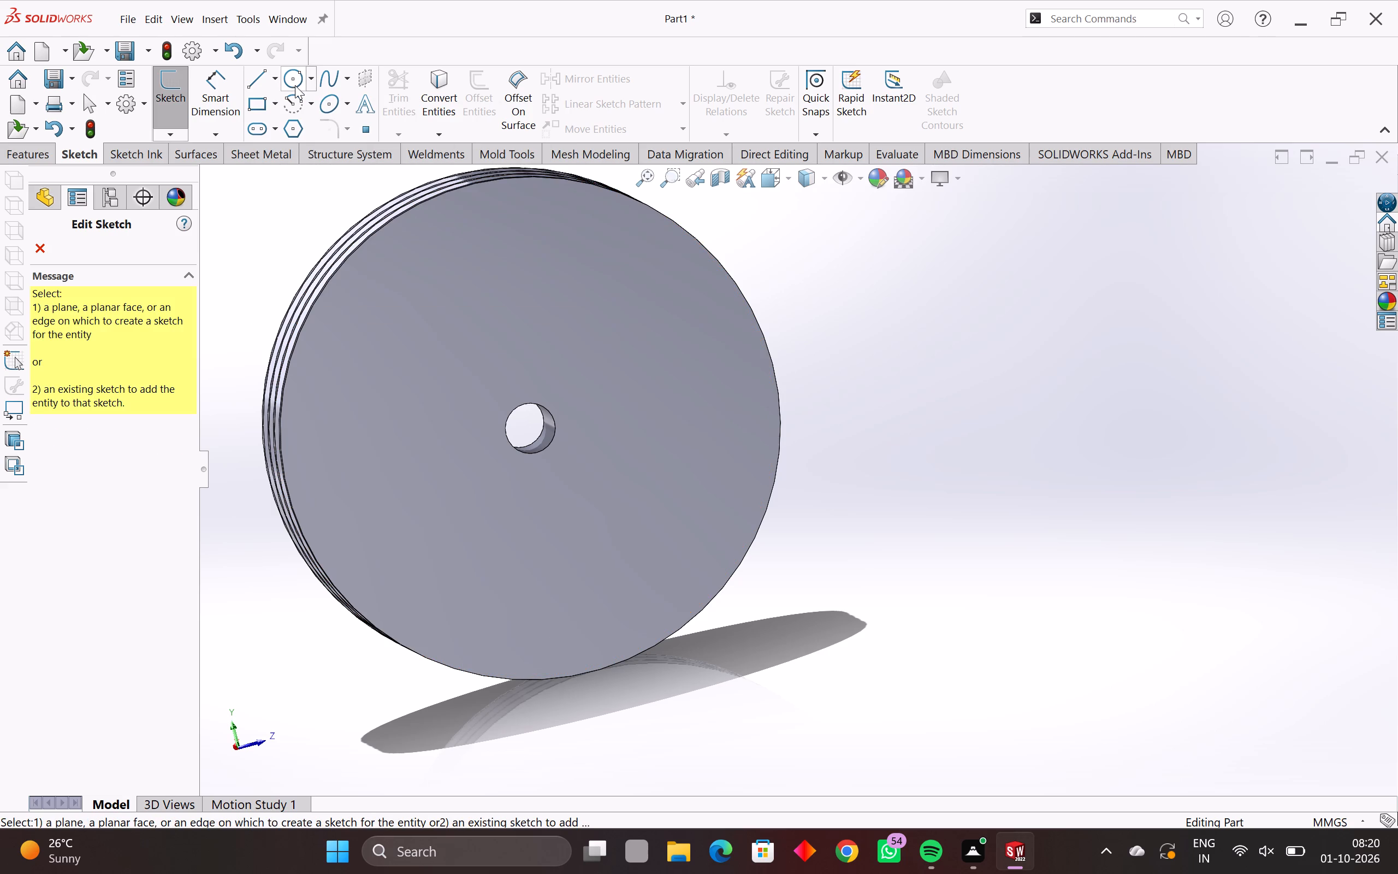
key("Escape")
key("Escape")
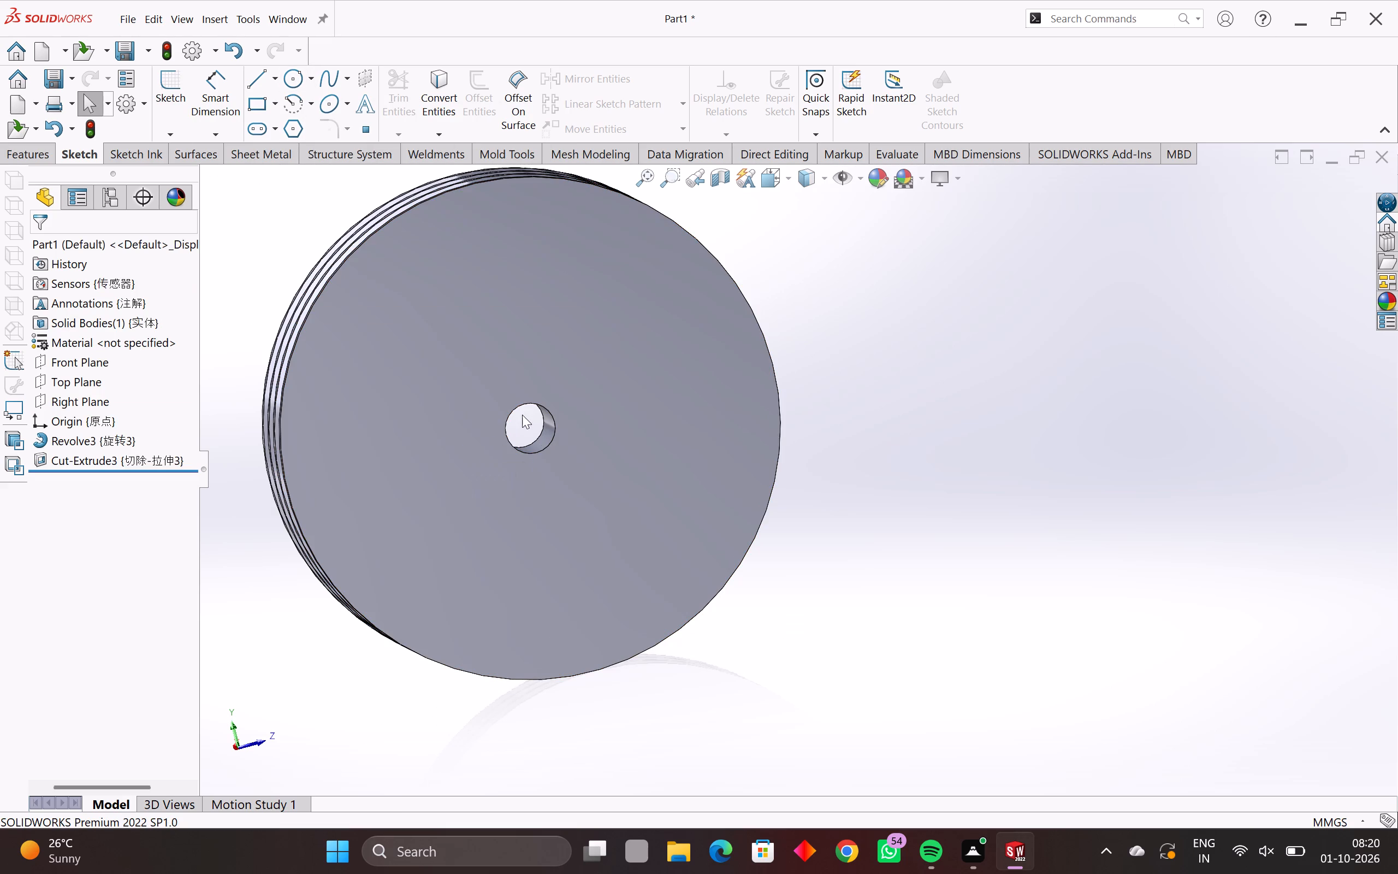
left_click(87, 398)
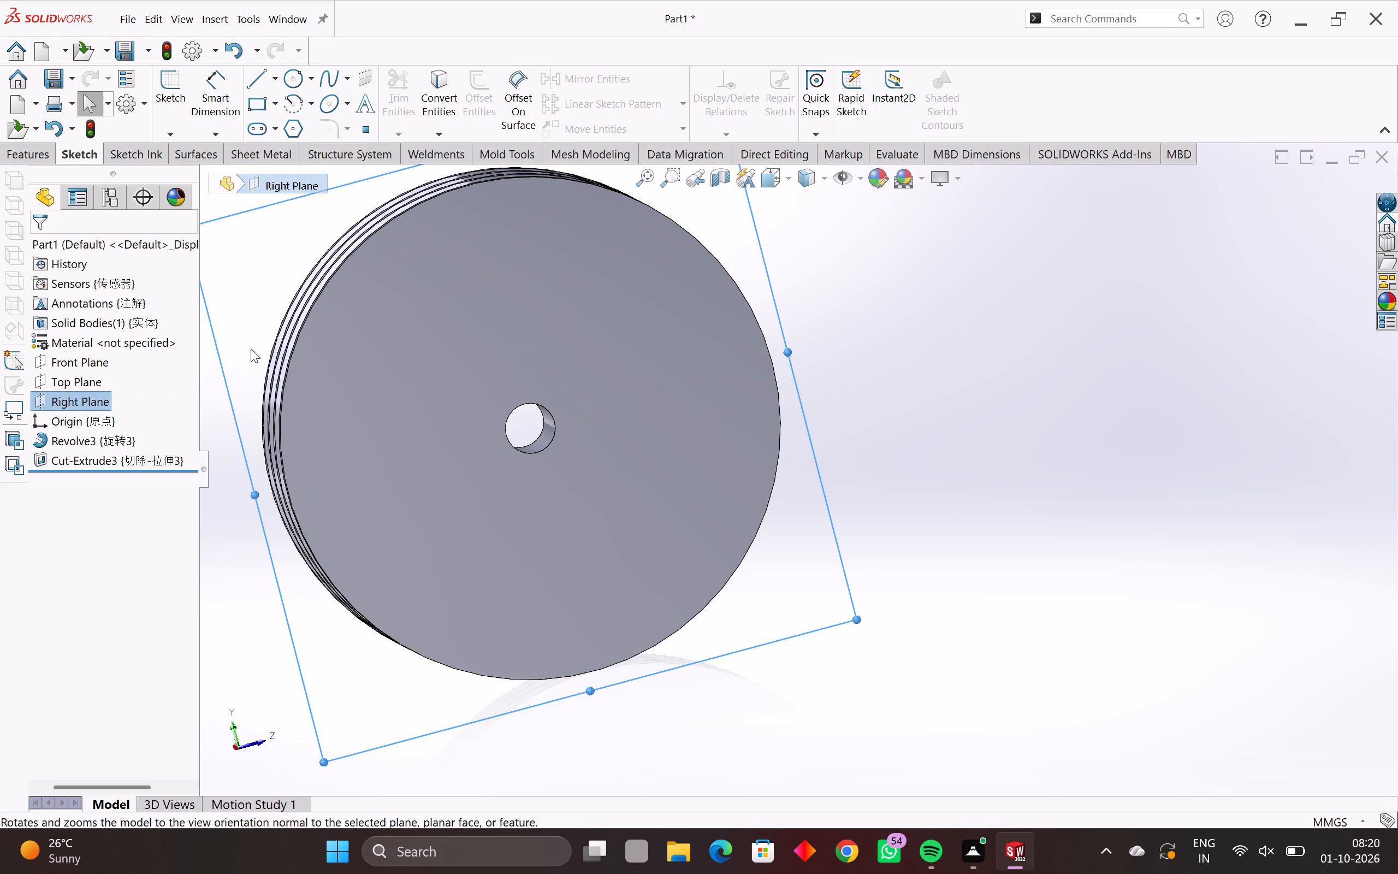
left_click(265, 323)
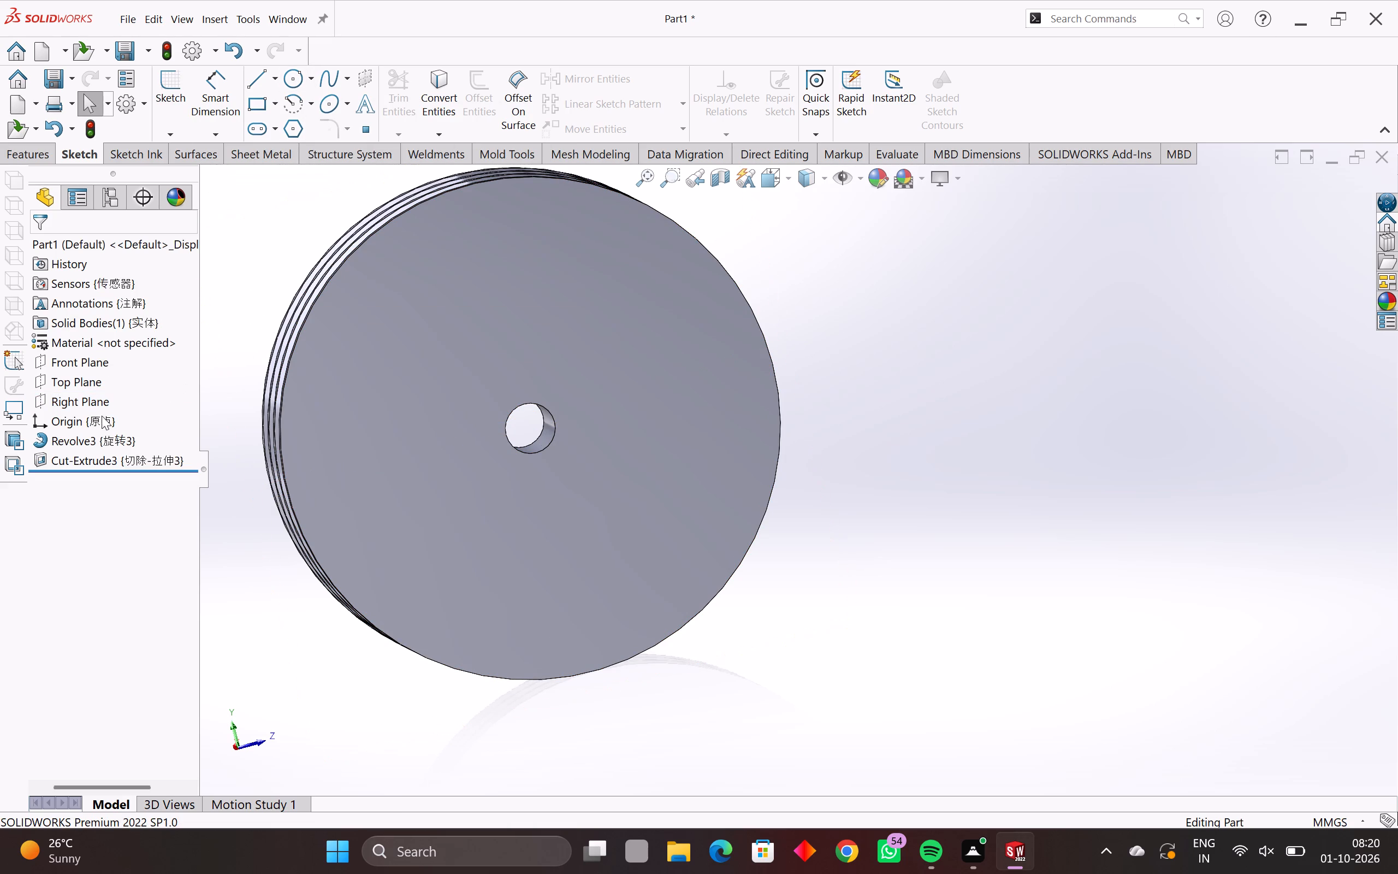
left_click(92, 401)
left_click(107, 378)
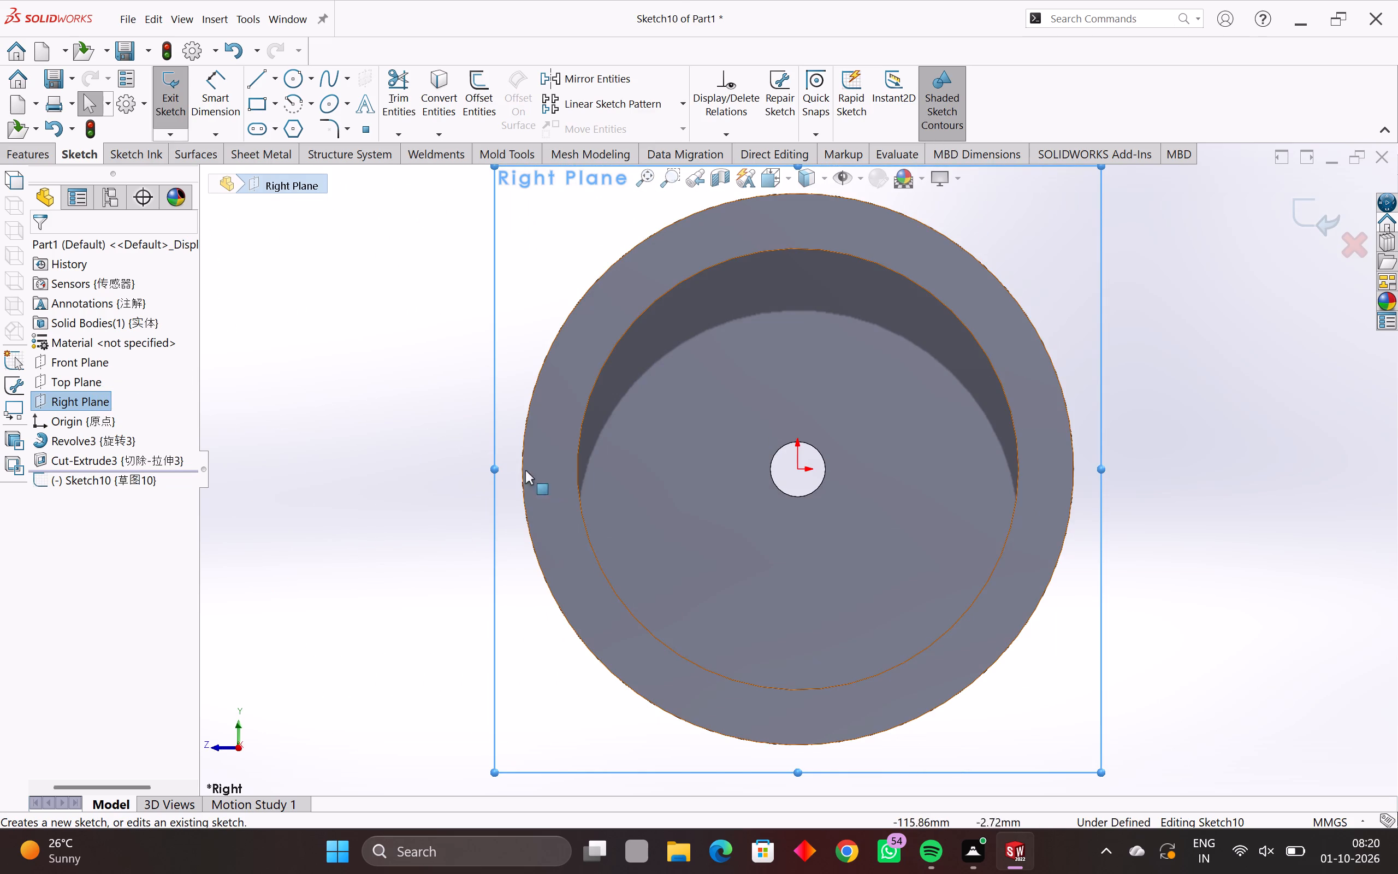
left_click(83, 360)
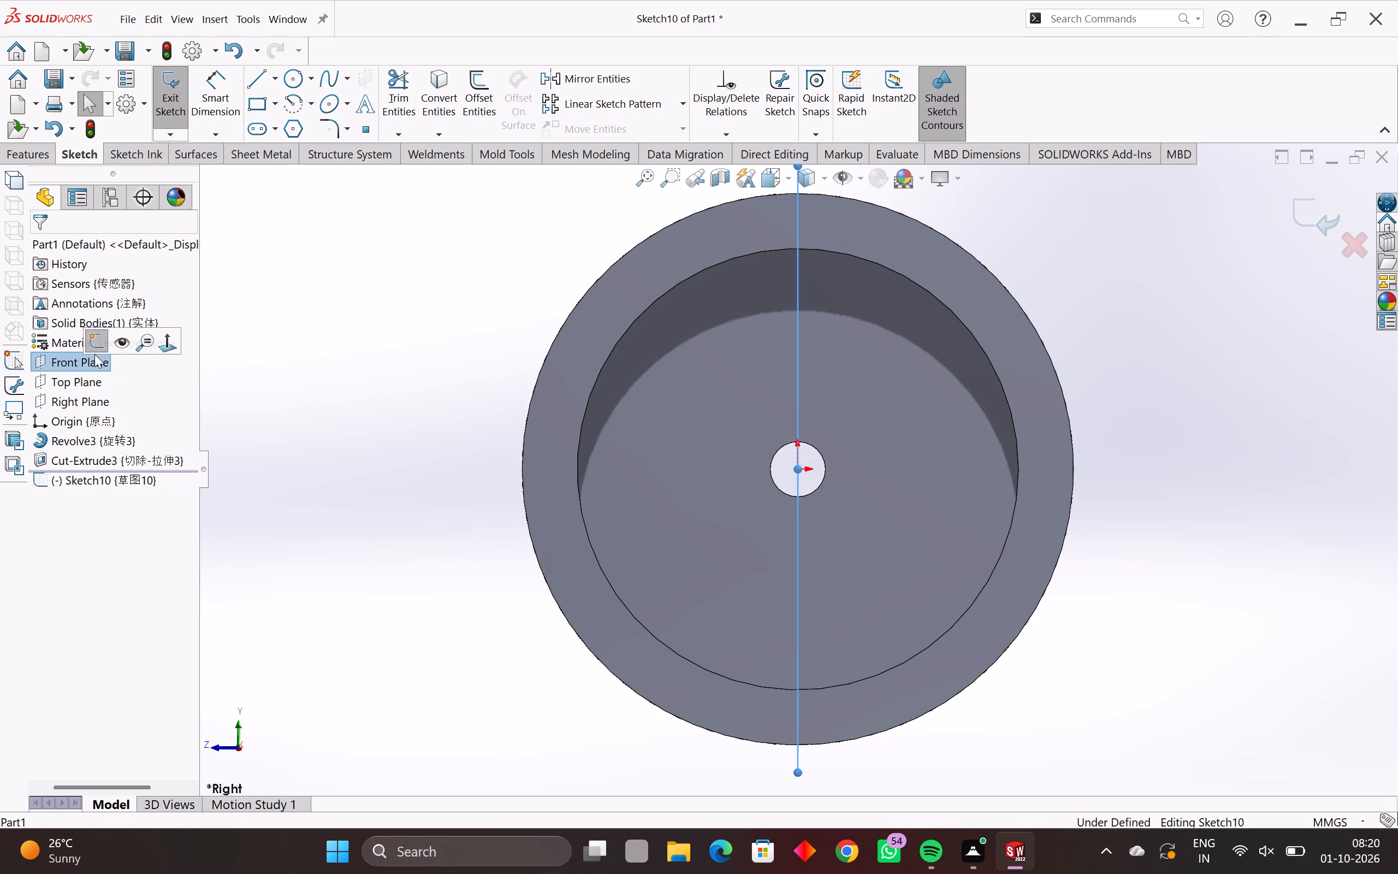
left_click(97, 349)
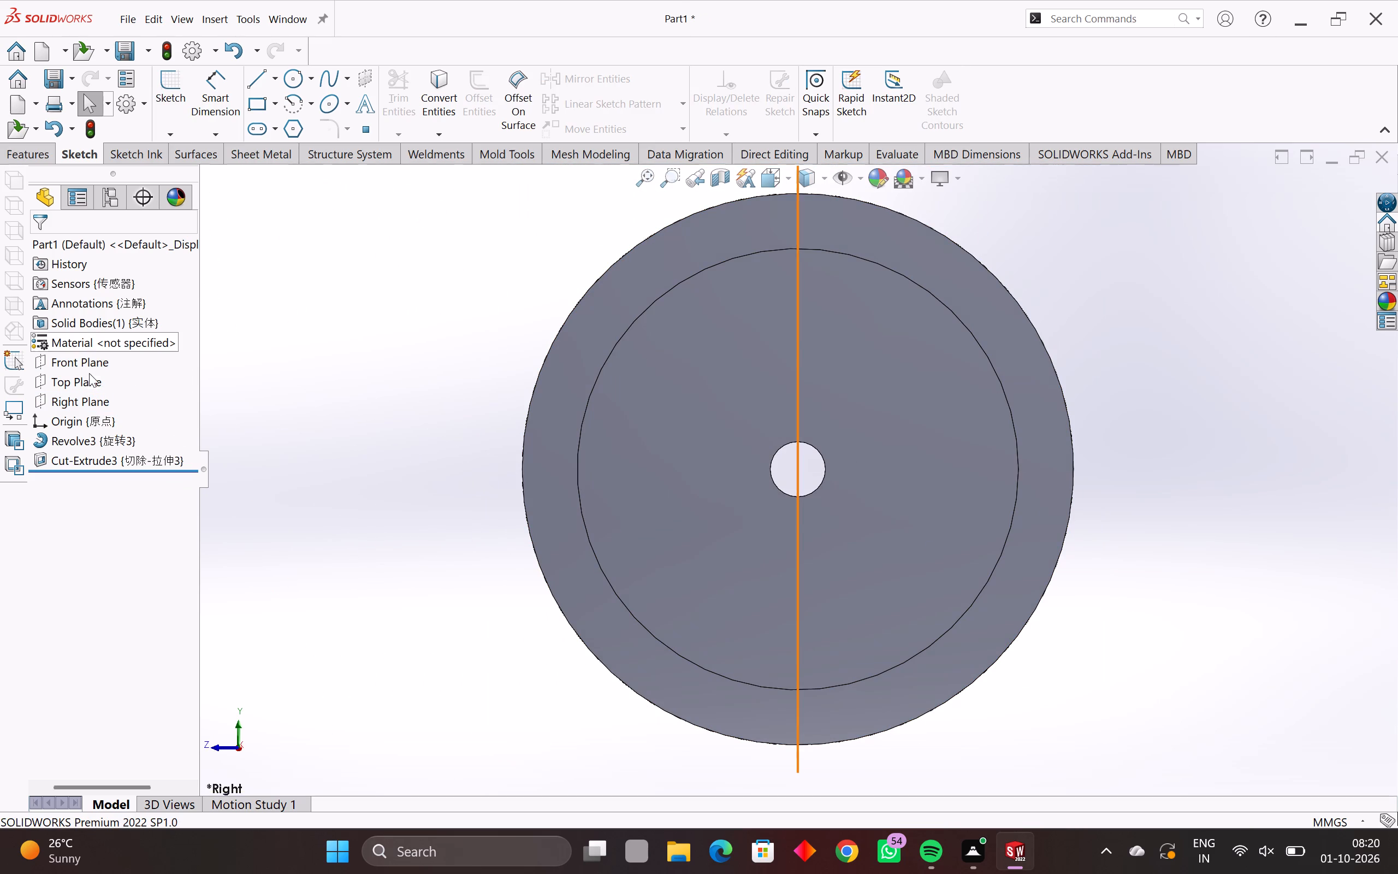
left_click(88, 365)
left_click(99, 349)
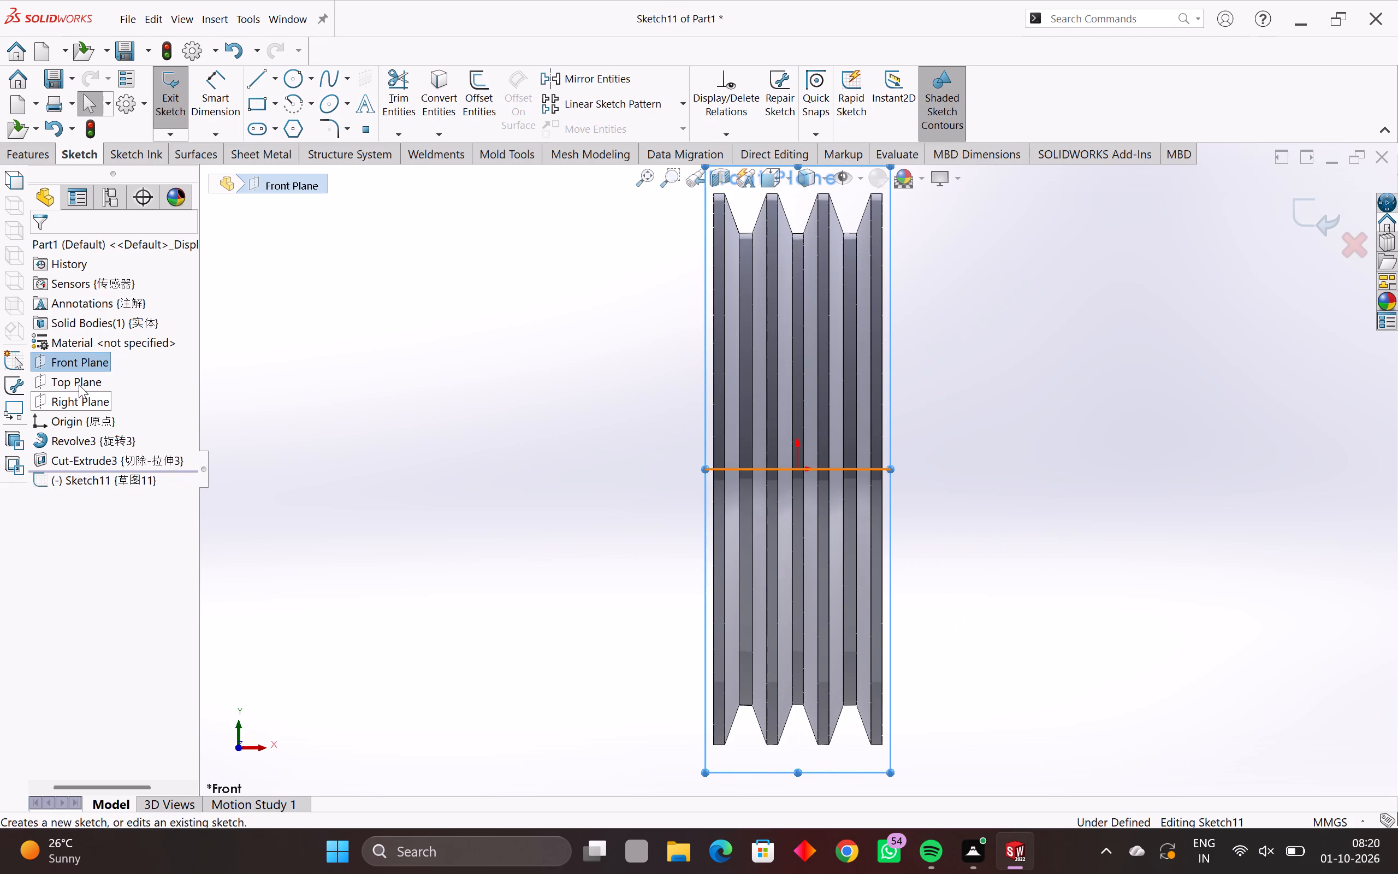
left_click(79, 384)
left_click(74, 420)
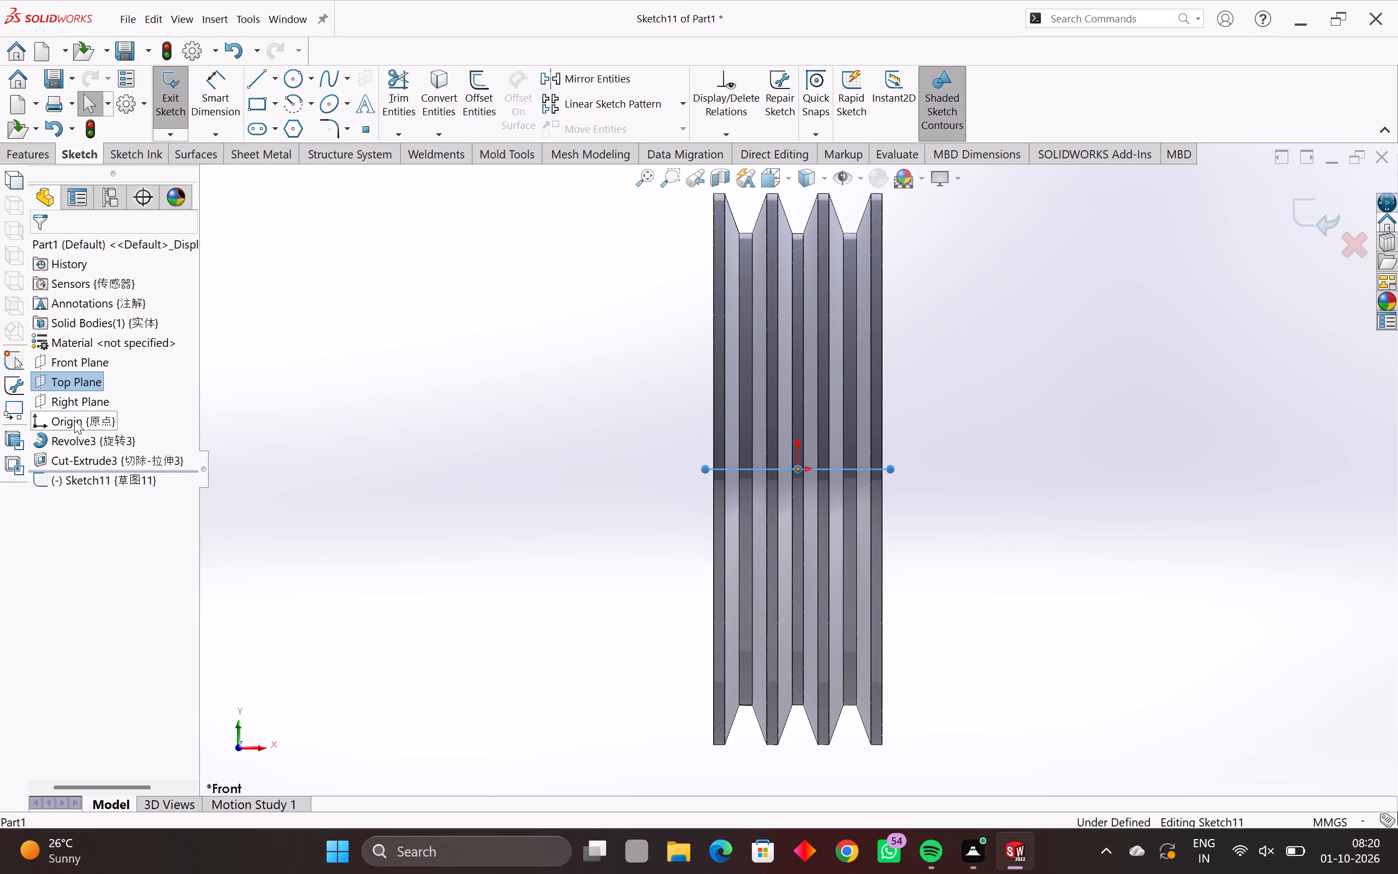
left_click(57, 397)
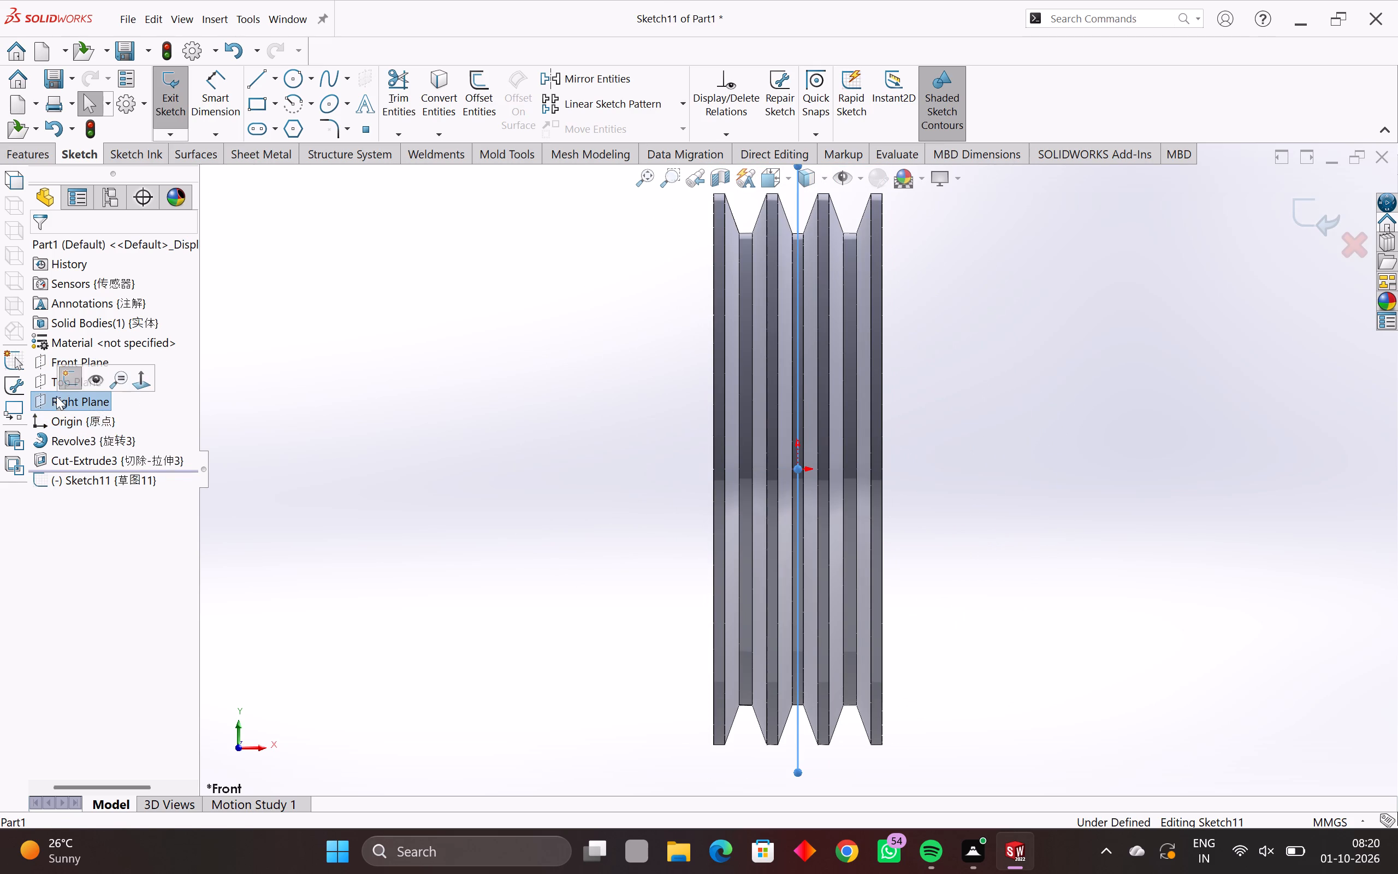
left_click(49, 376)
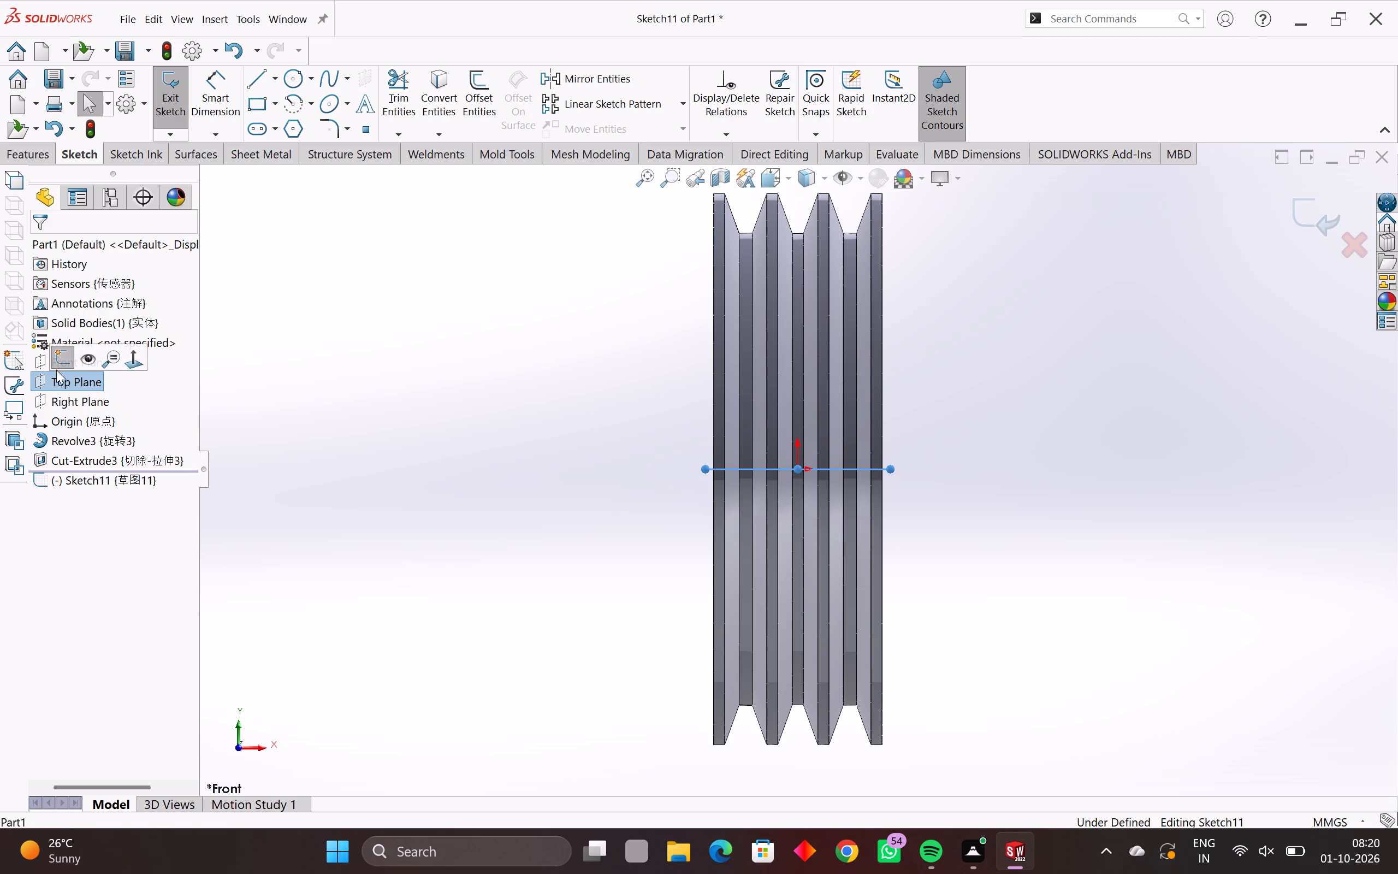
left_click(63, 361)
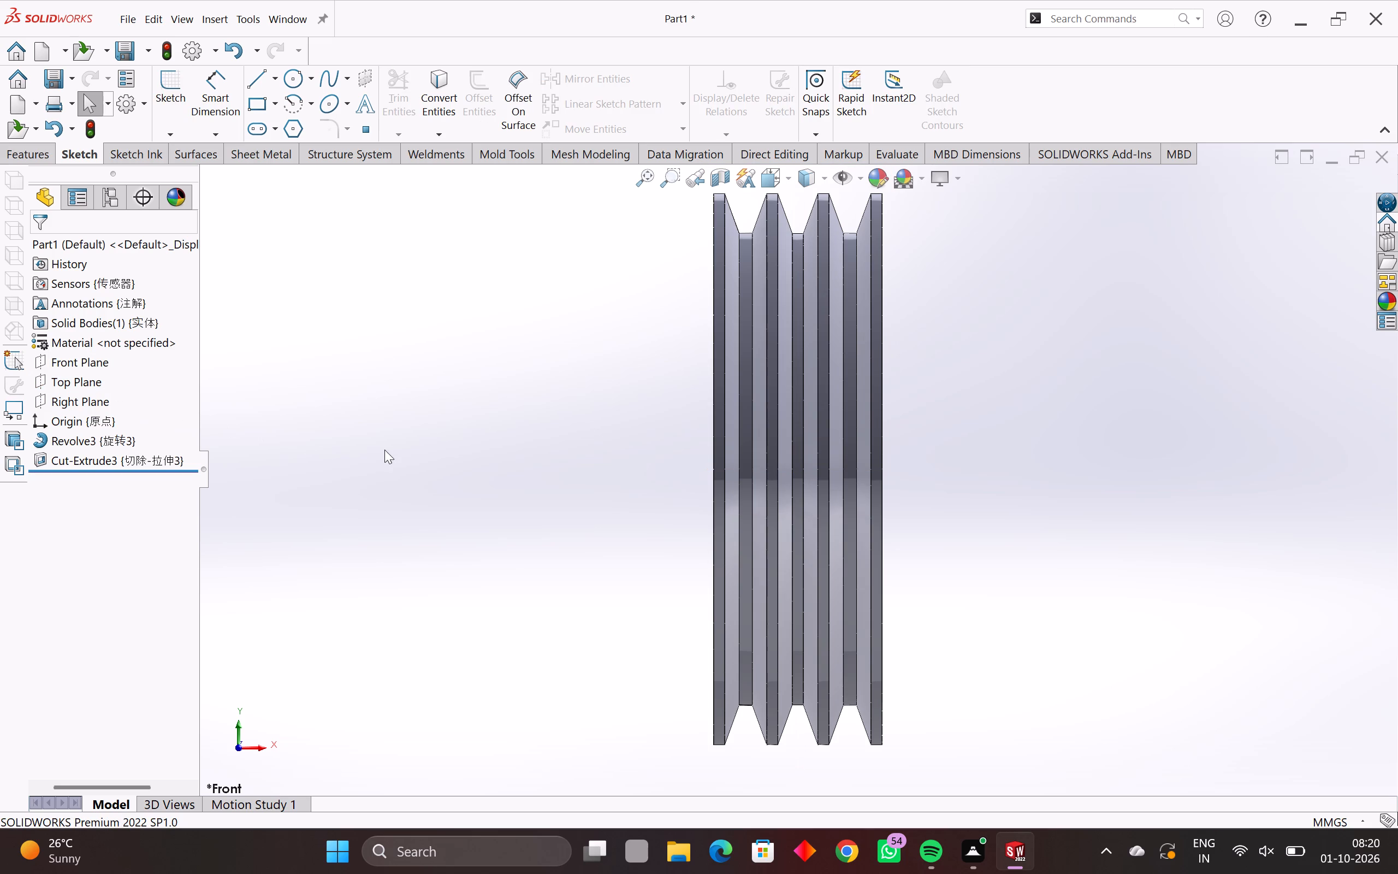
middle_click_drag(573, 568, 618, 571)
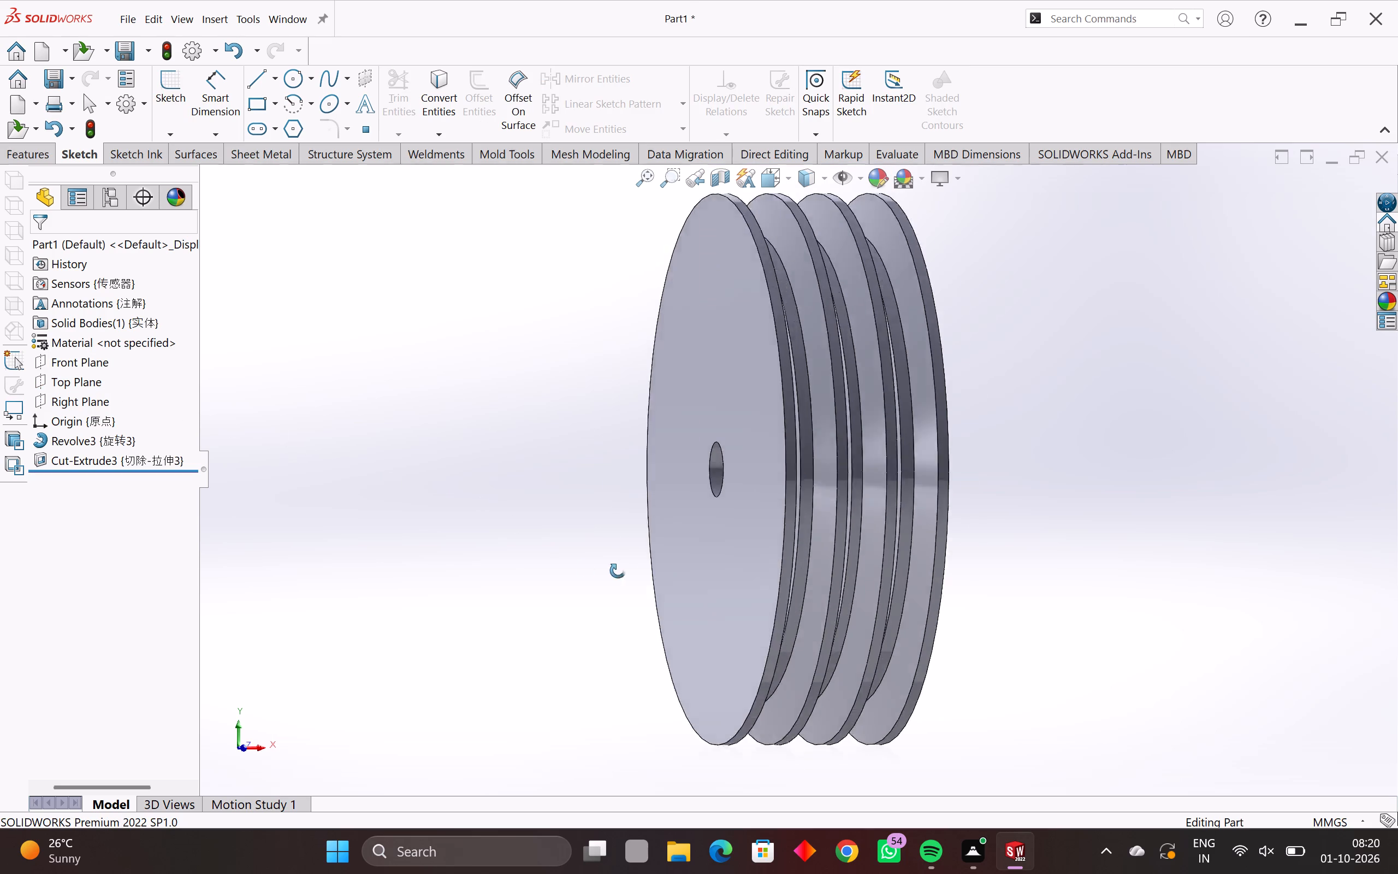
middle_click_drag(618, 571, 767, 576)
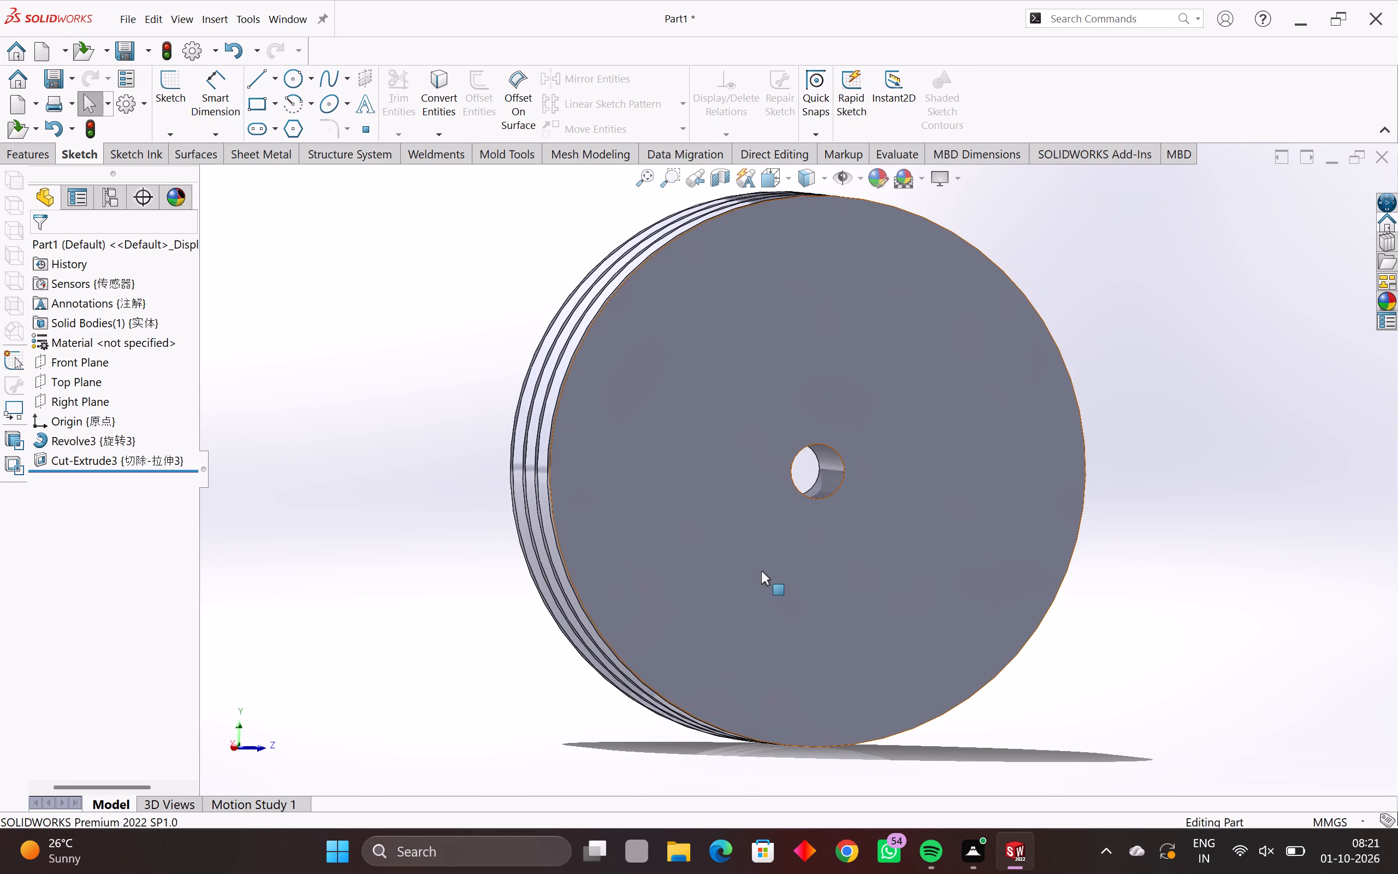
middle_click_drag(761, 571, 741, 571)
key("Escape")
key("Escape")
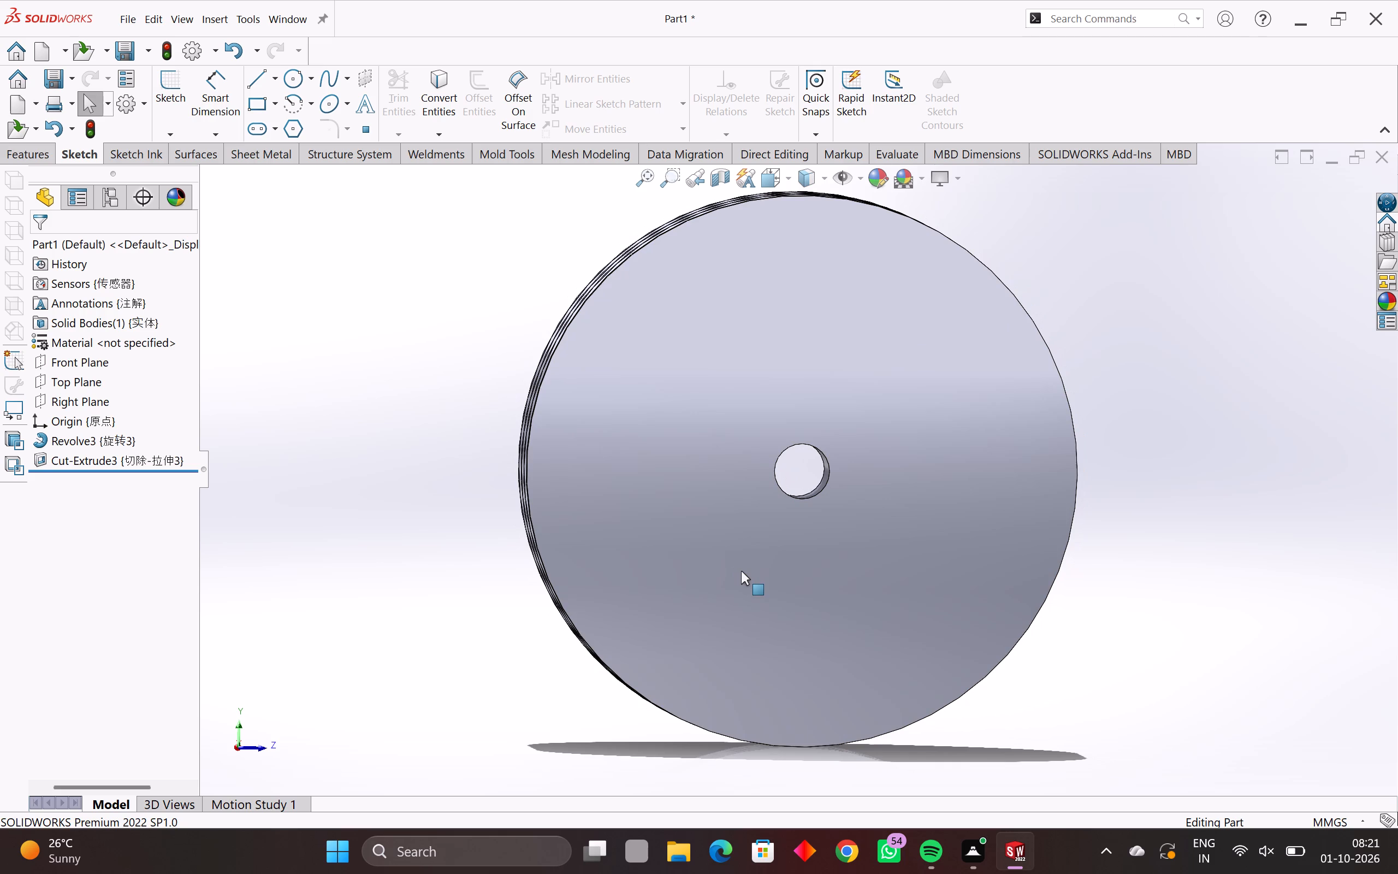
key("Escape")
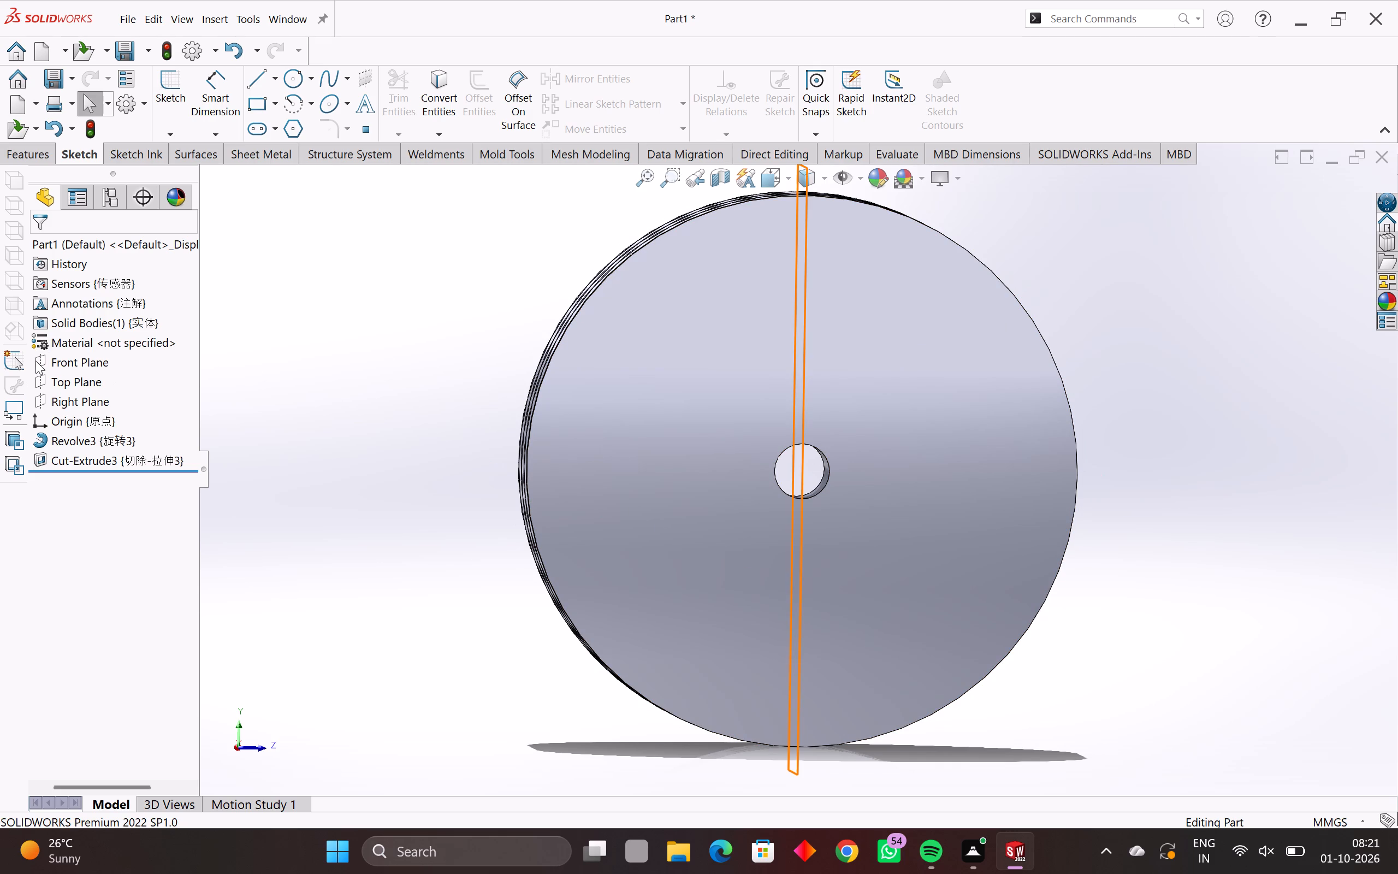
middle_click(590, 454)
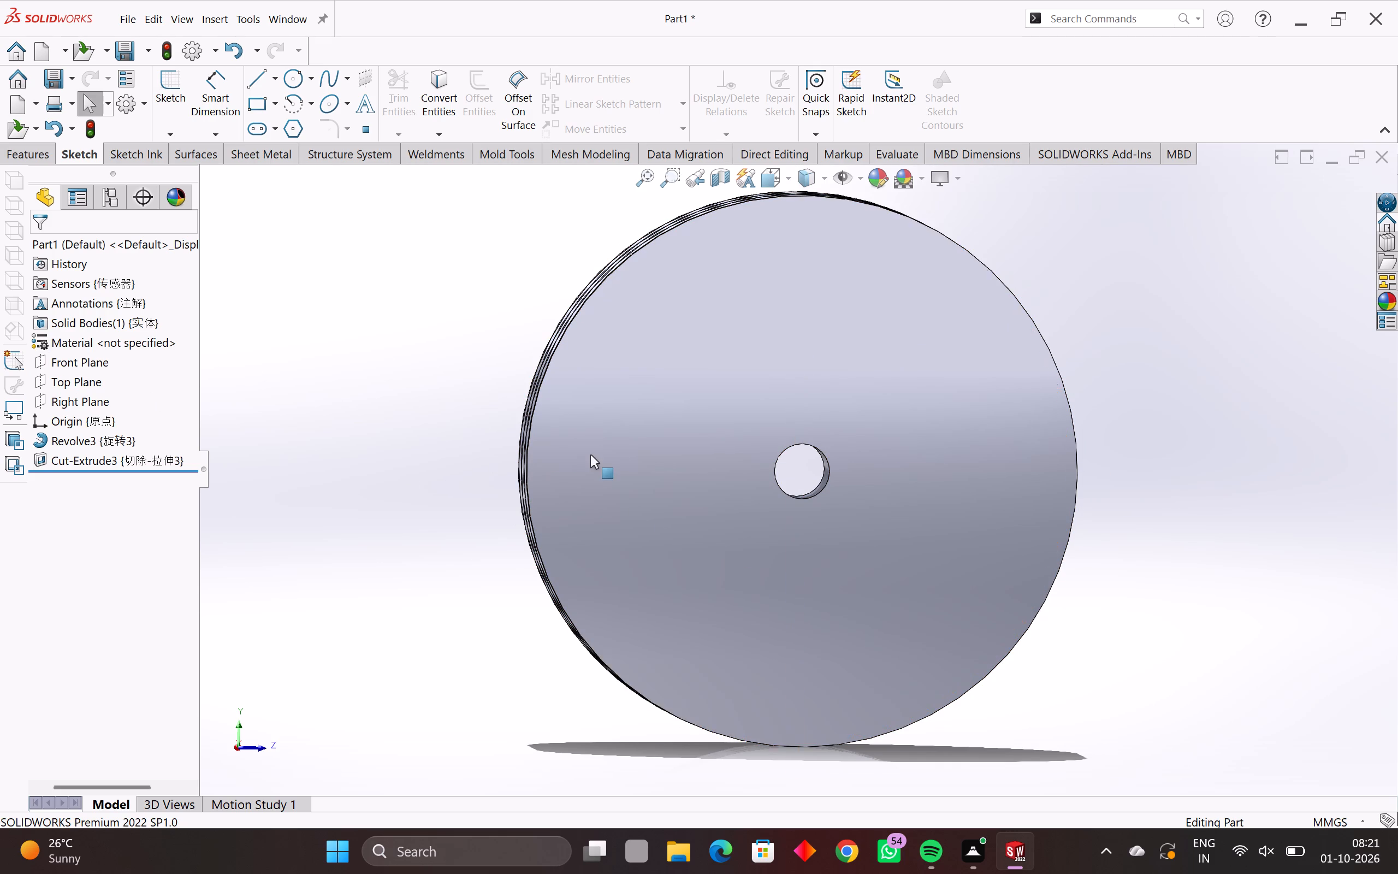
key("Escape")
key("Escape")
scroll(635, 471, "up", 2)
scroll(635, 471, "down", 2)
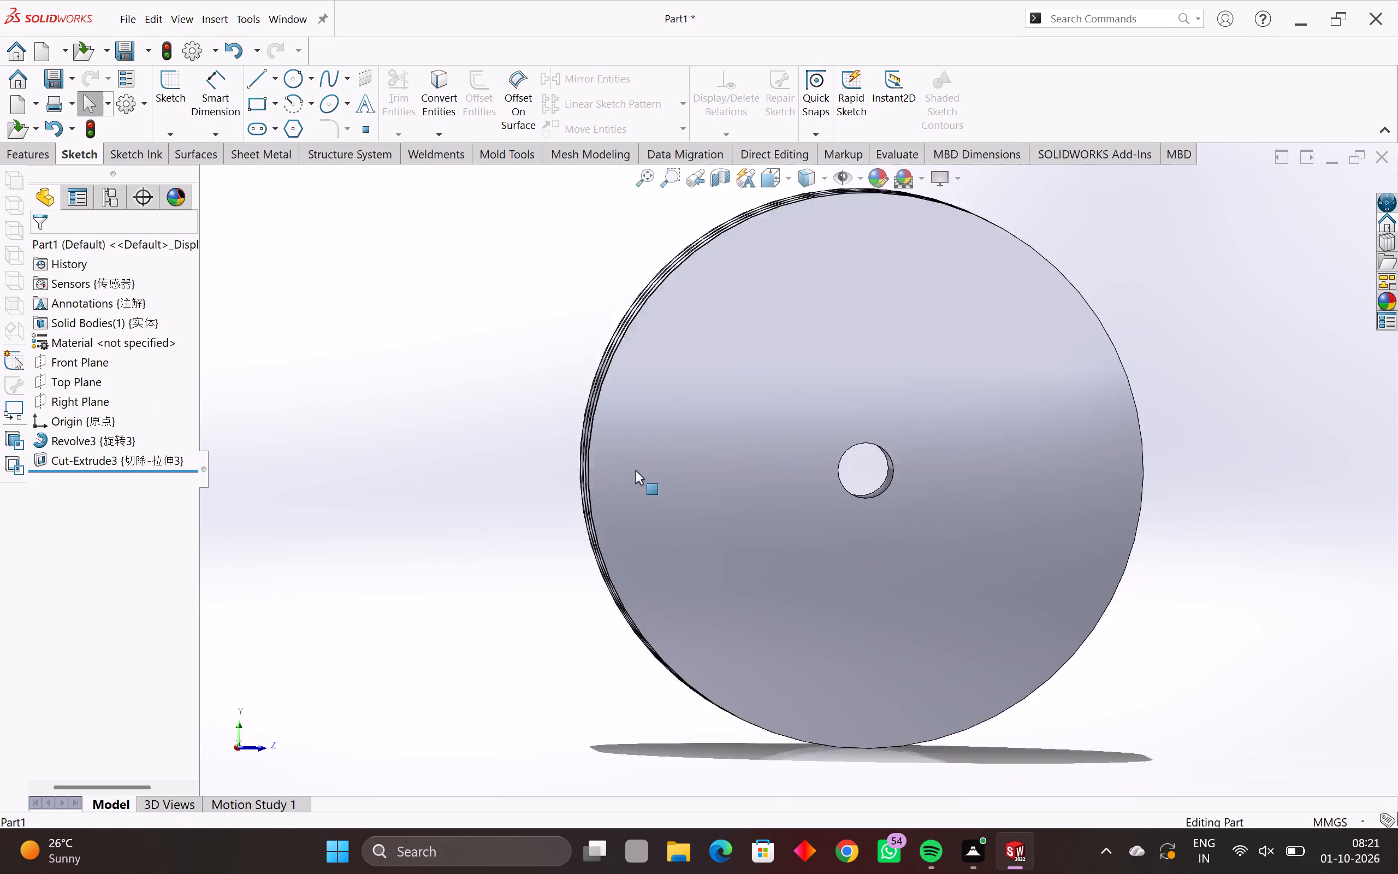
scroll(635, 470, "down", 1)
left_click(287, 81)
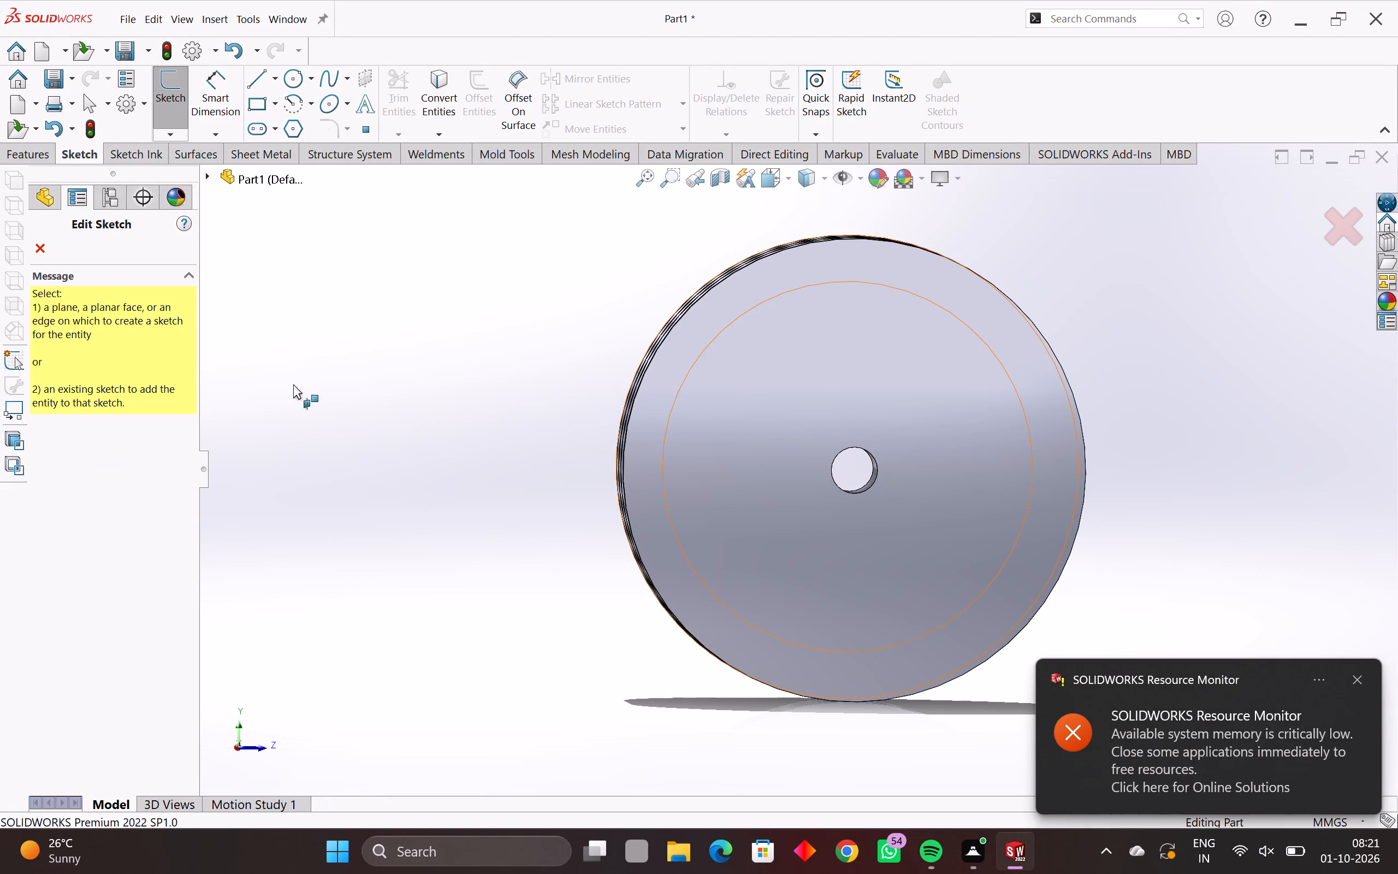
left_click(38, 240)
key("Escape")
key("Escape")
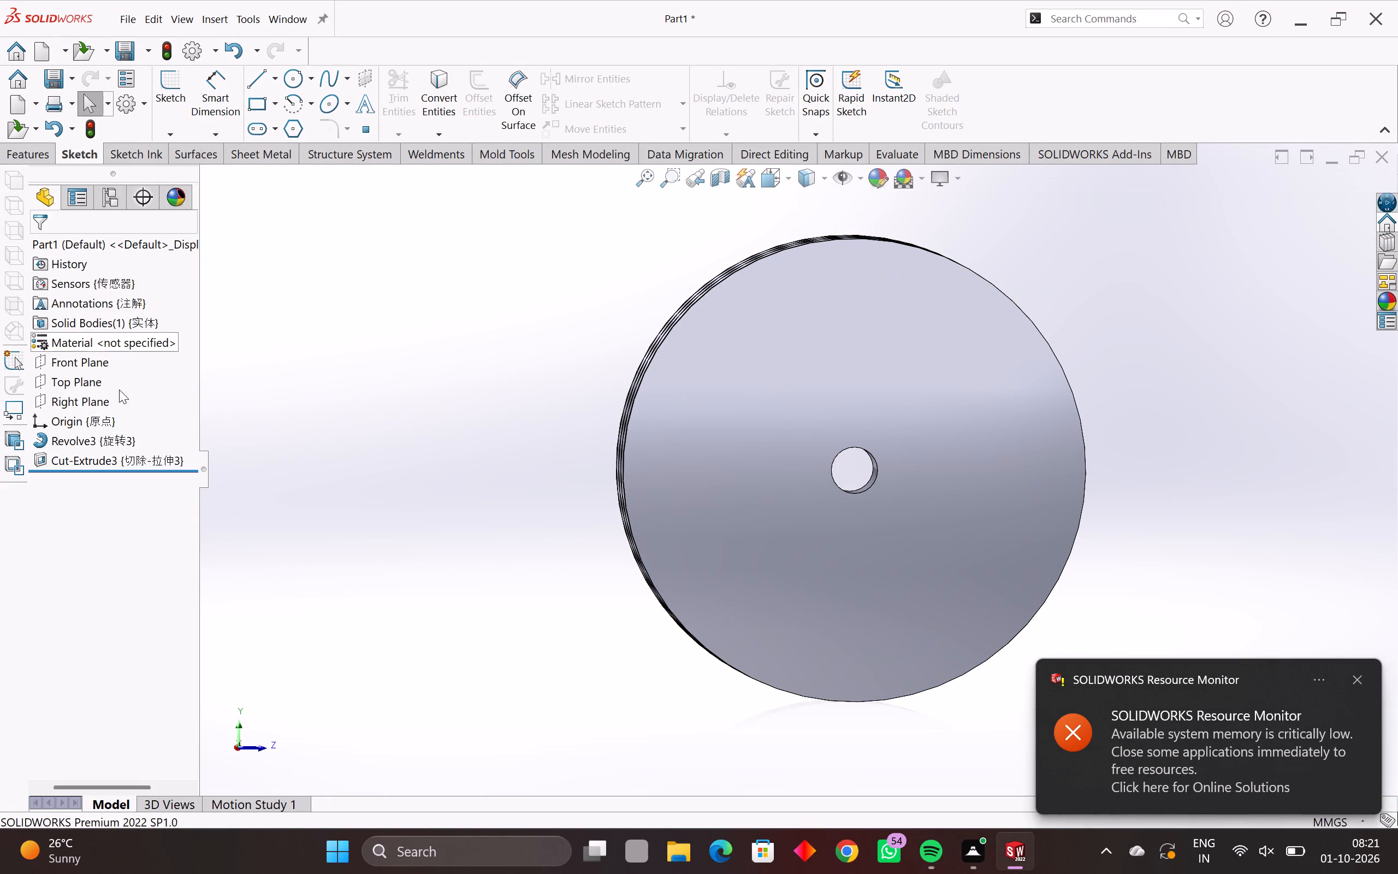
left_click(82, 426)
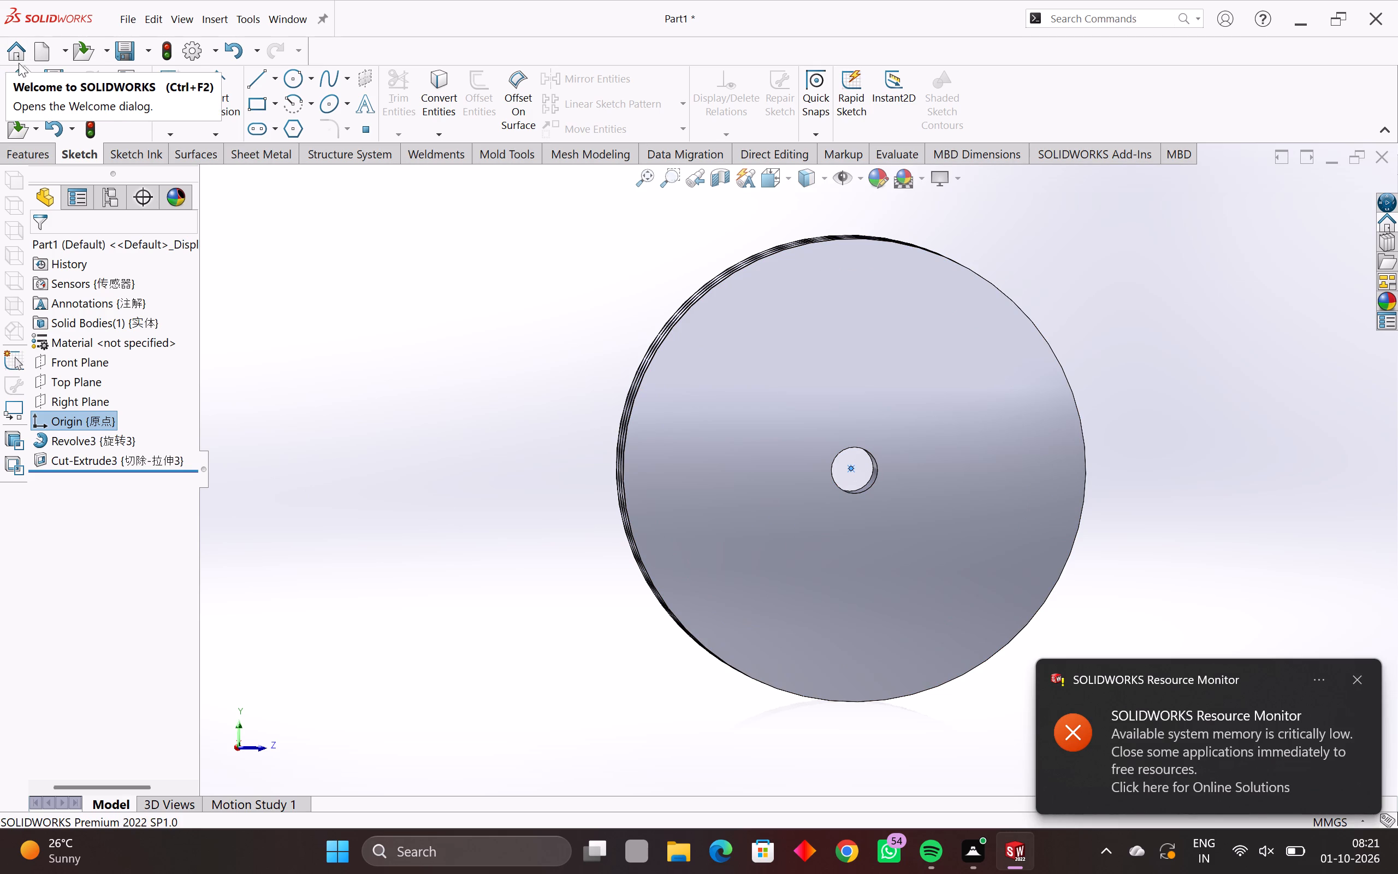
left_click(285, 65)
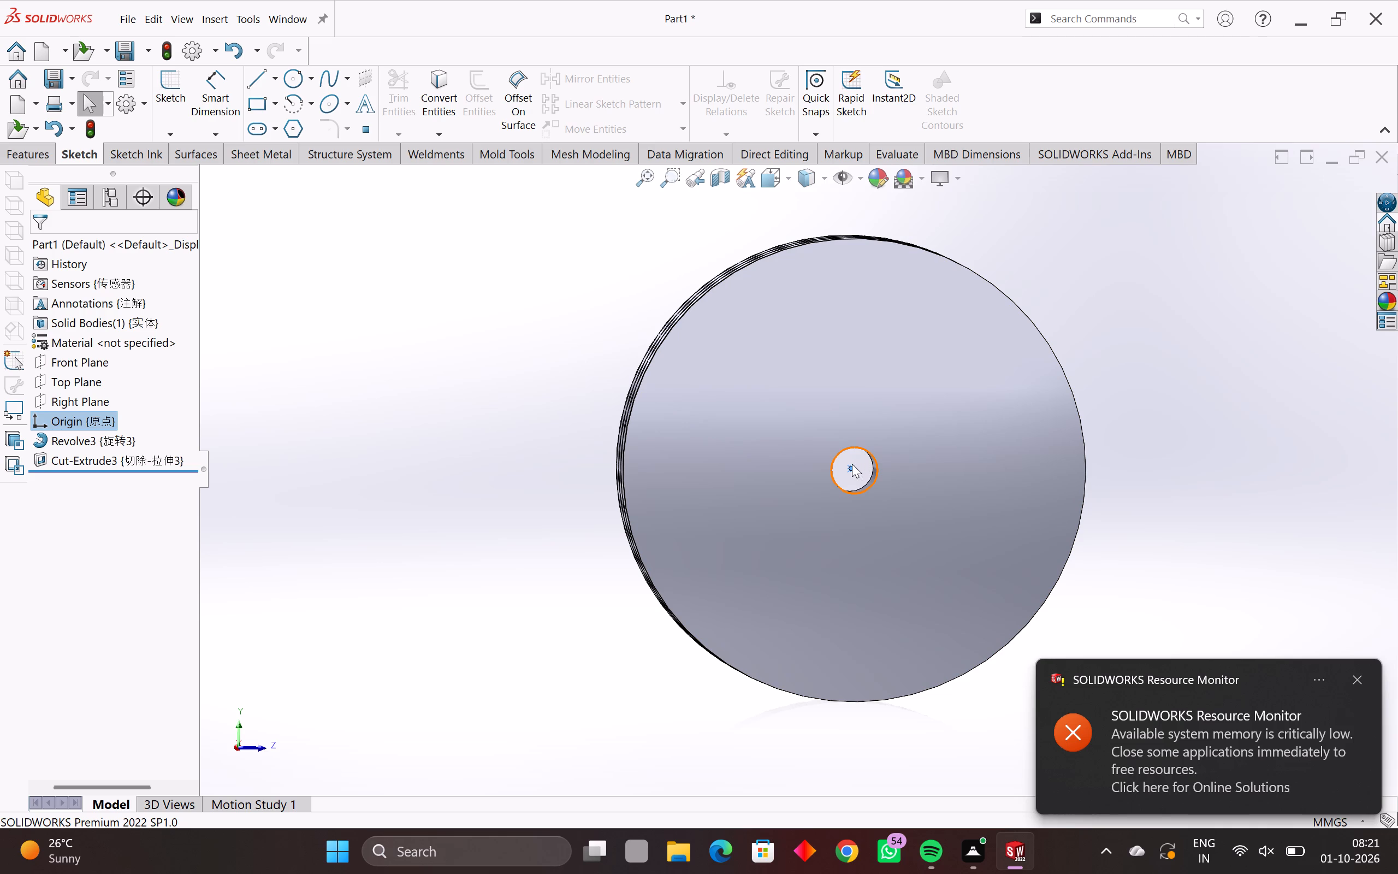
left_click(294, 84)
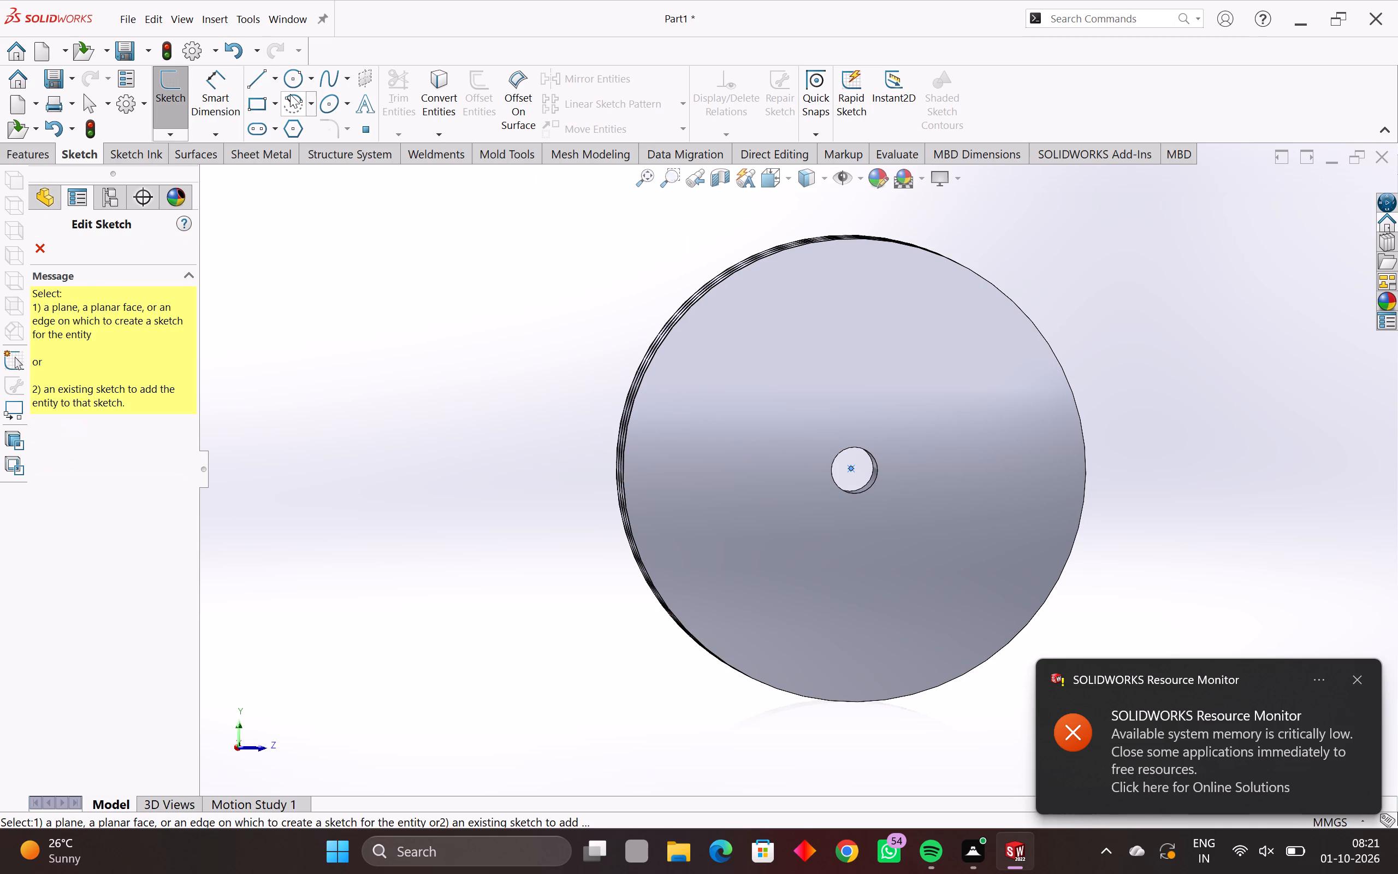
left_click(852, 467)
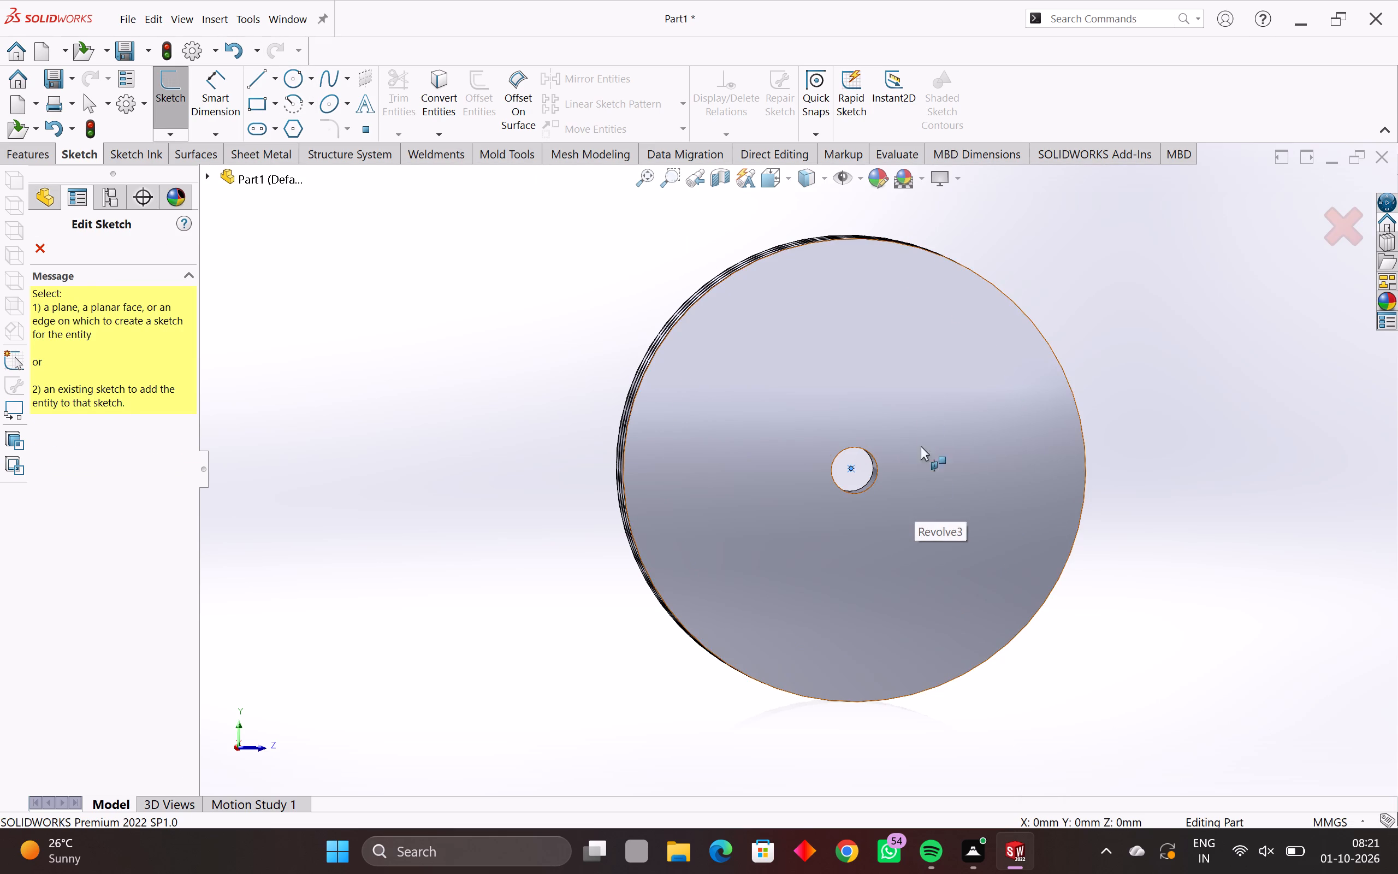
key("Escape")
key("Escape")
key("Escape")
Open a new sketch on the Right Plane.
left_click(93, 404)
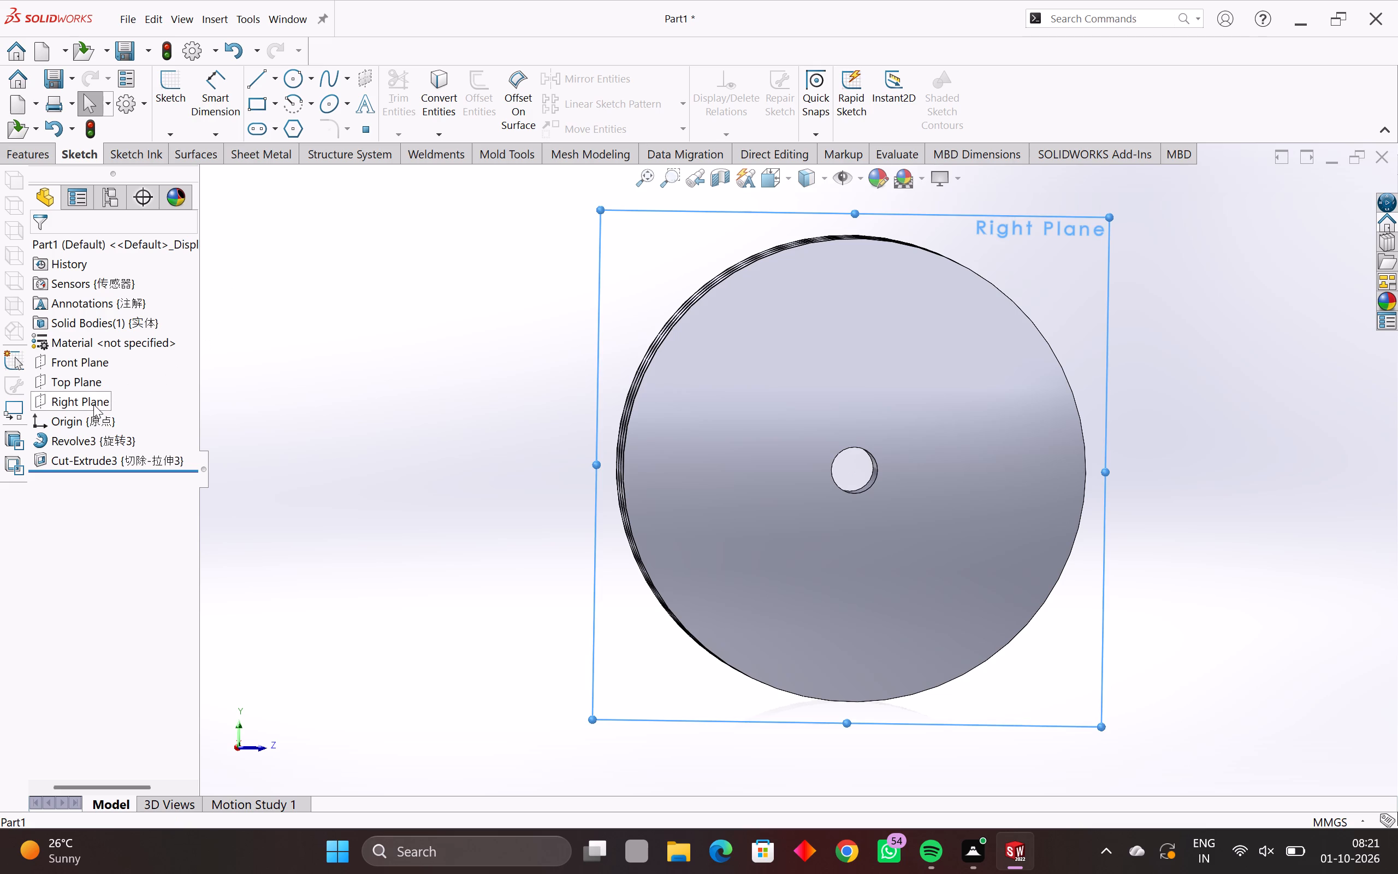
left_click(994, 246)
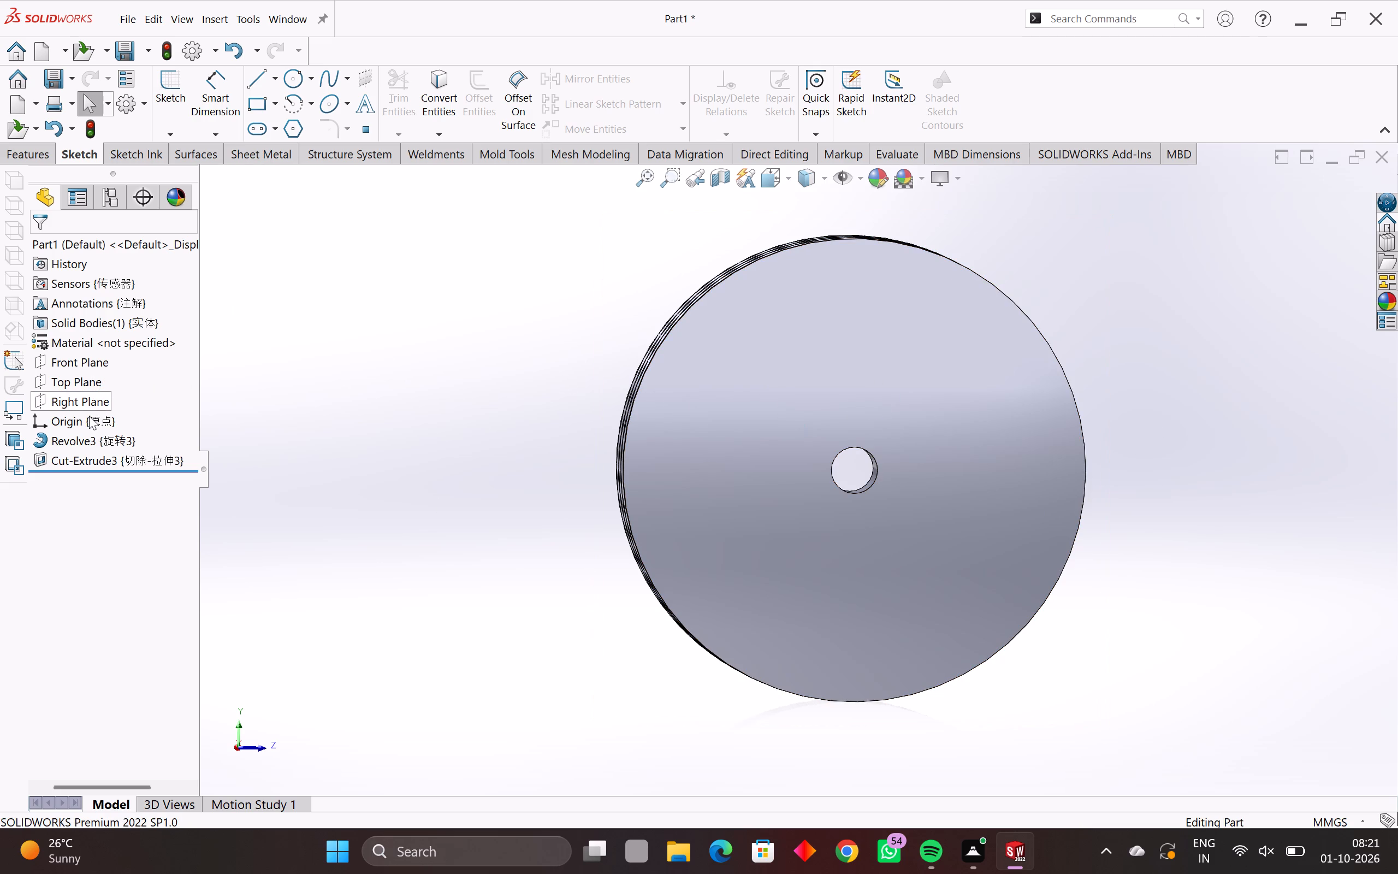
left_click(88, 399)
left_click(102, 377)
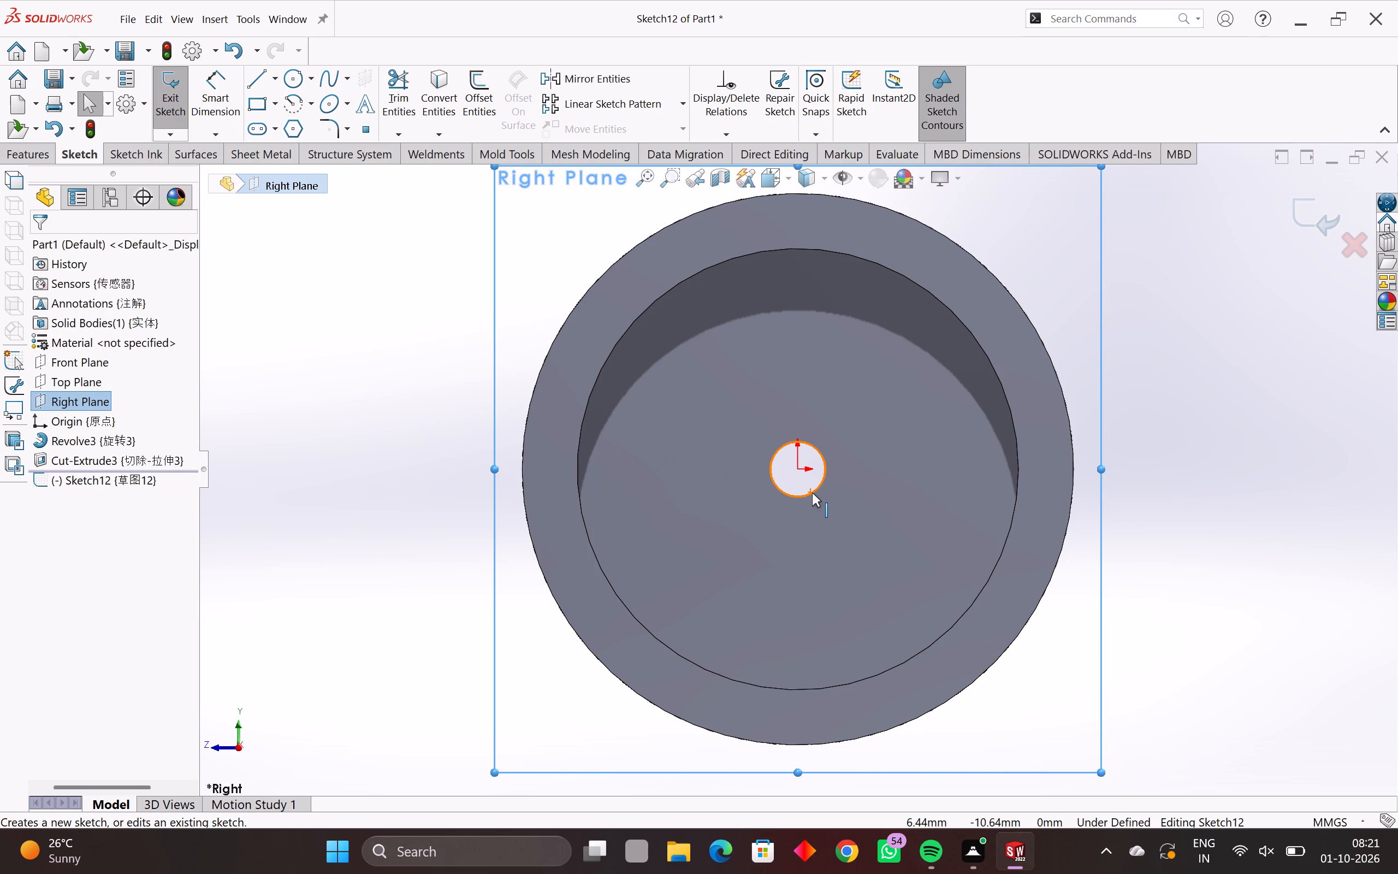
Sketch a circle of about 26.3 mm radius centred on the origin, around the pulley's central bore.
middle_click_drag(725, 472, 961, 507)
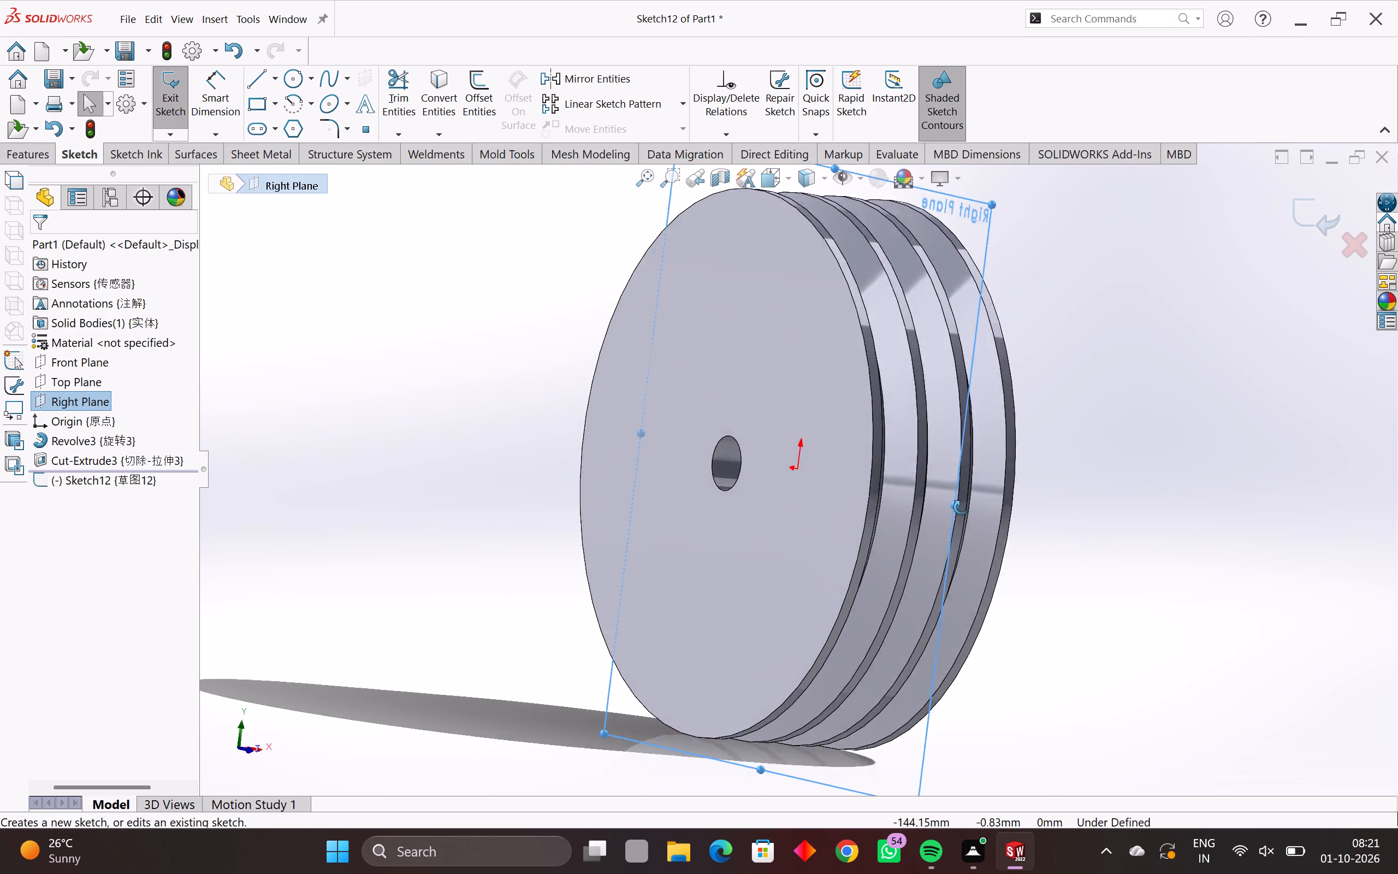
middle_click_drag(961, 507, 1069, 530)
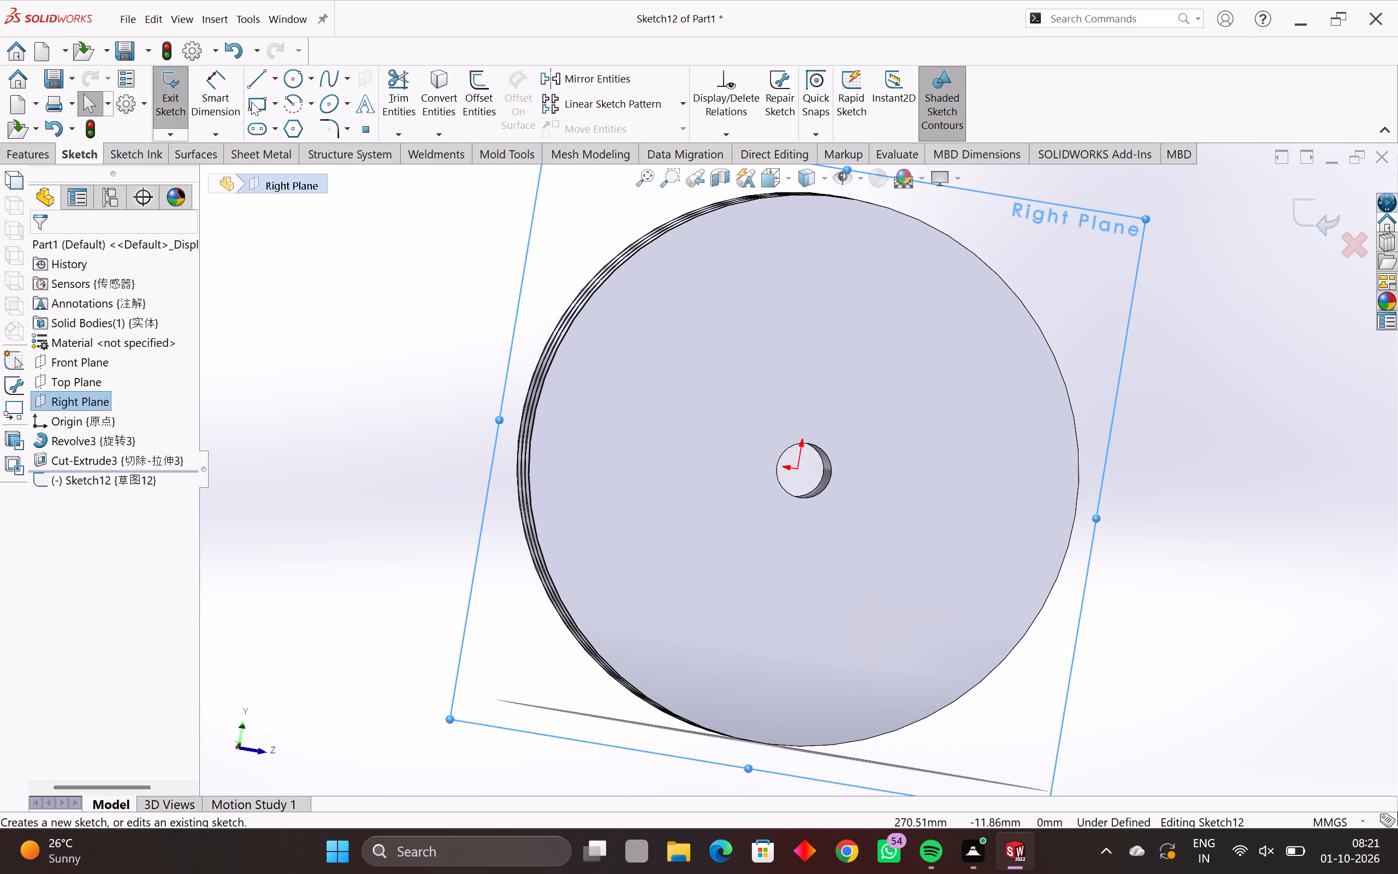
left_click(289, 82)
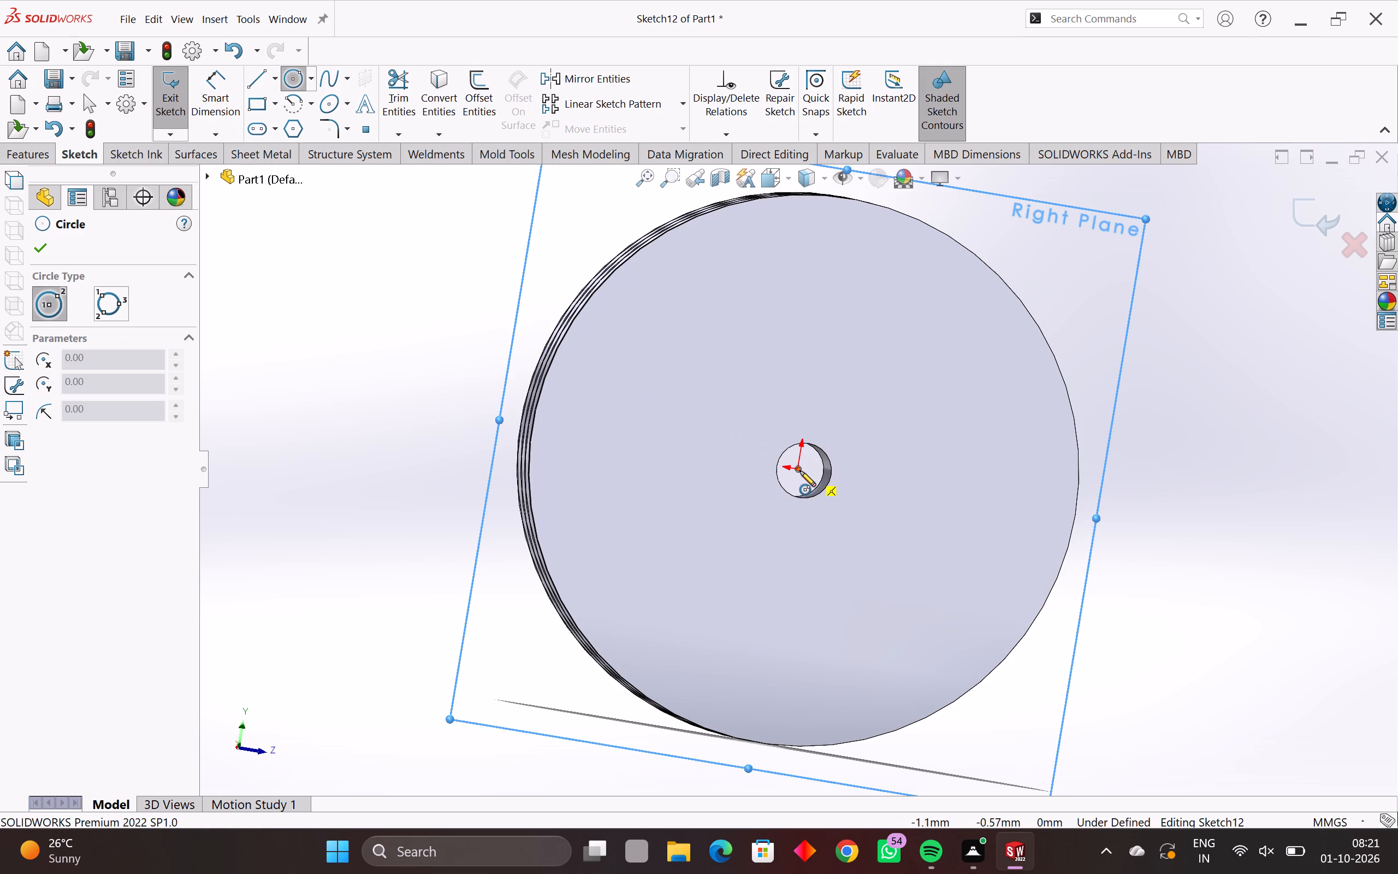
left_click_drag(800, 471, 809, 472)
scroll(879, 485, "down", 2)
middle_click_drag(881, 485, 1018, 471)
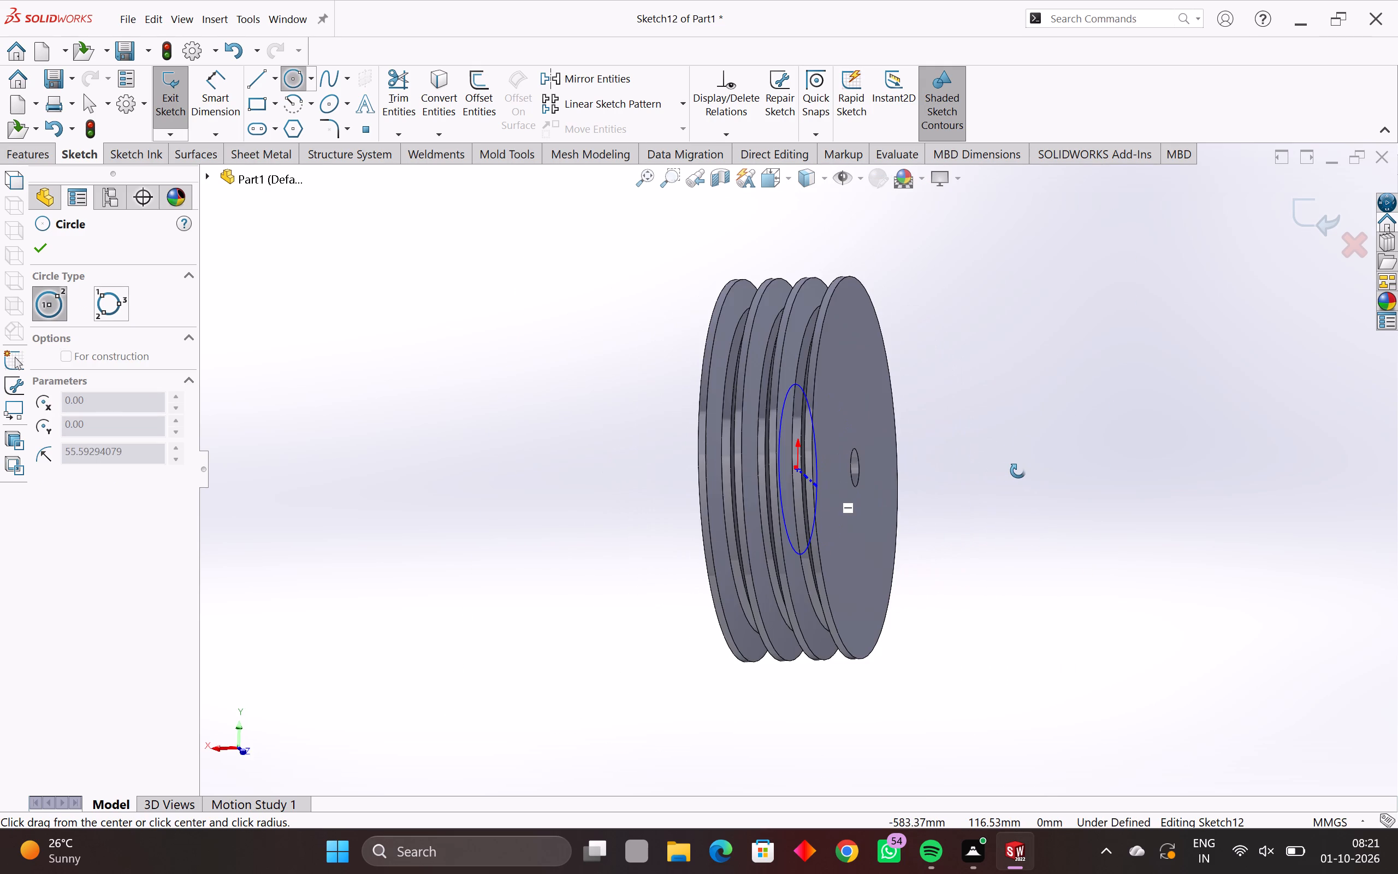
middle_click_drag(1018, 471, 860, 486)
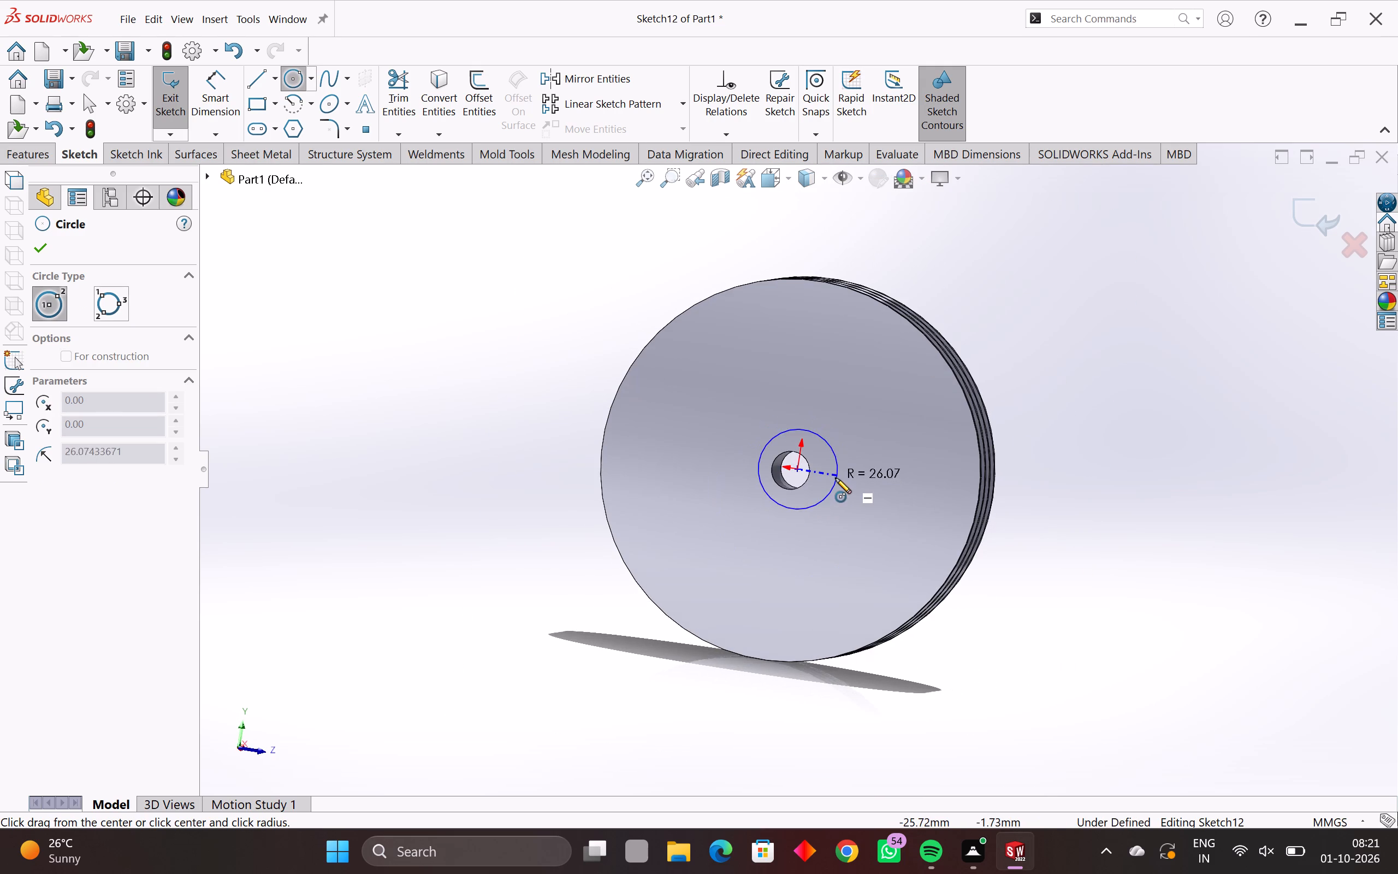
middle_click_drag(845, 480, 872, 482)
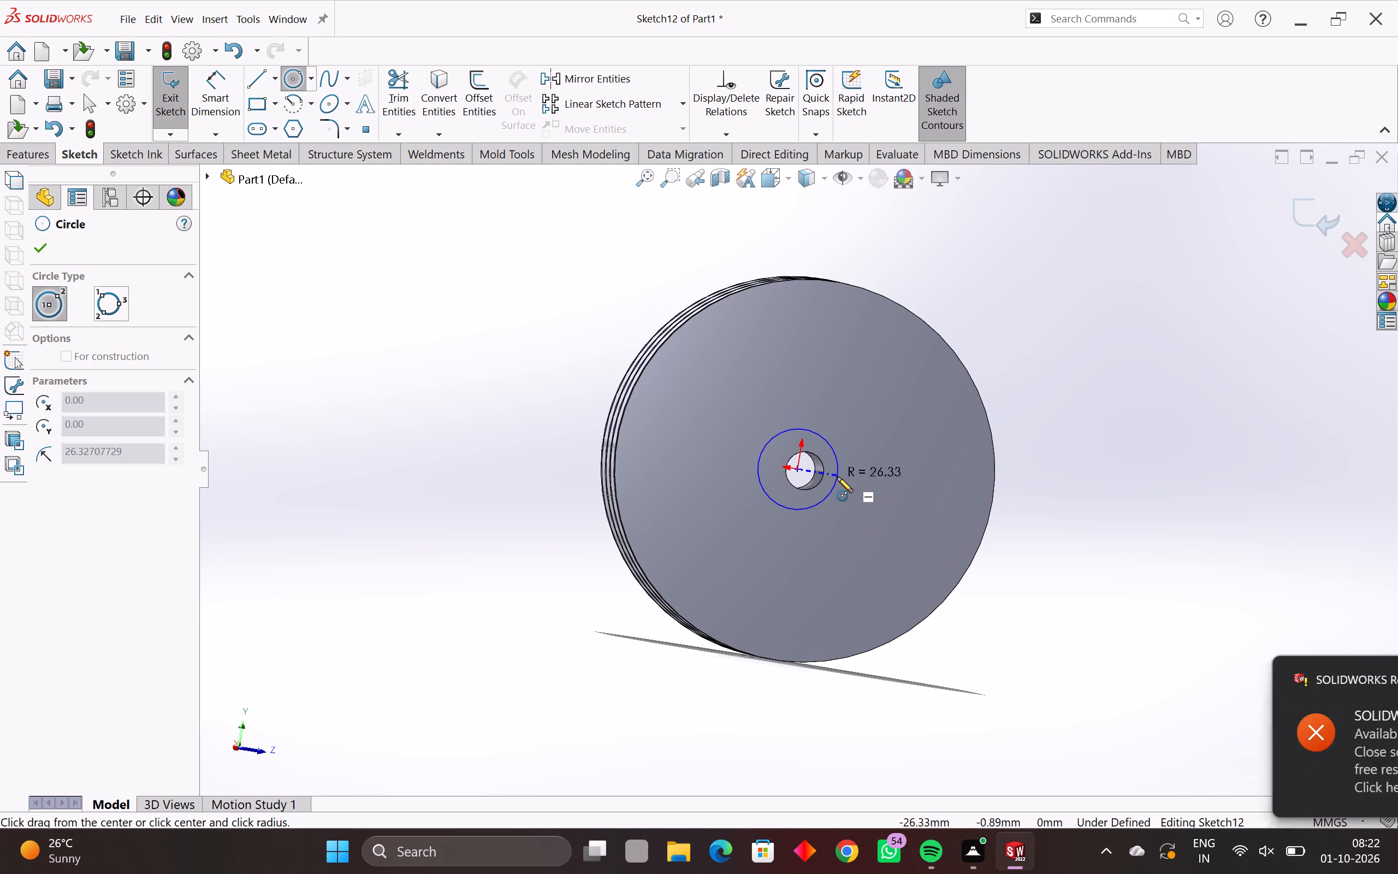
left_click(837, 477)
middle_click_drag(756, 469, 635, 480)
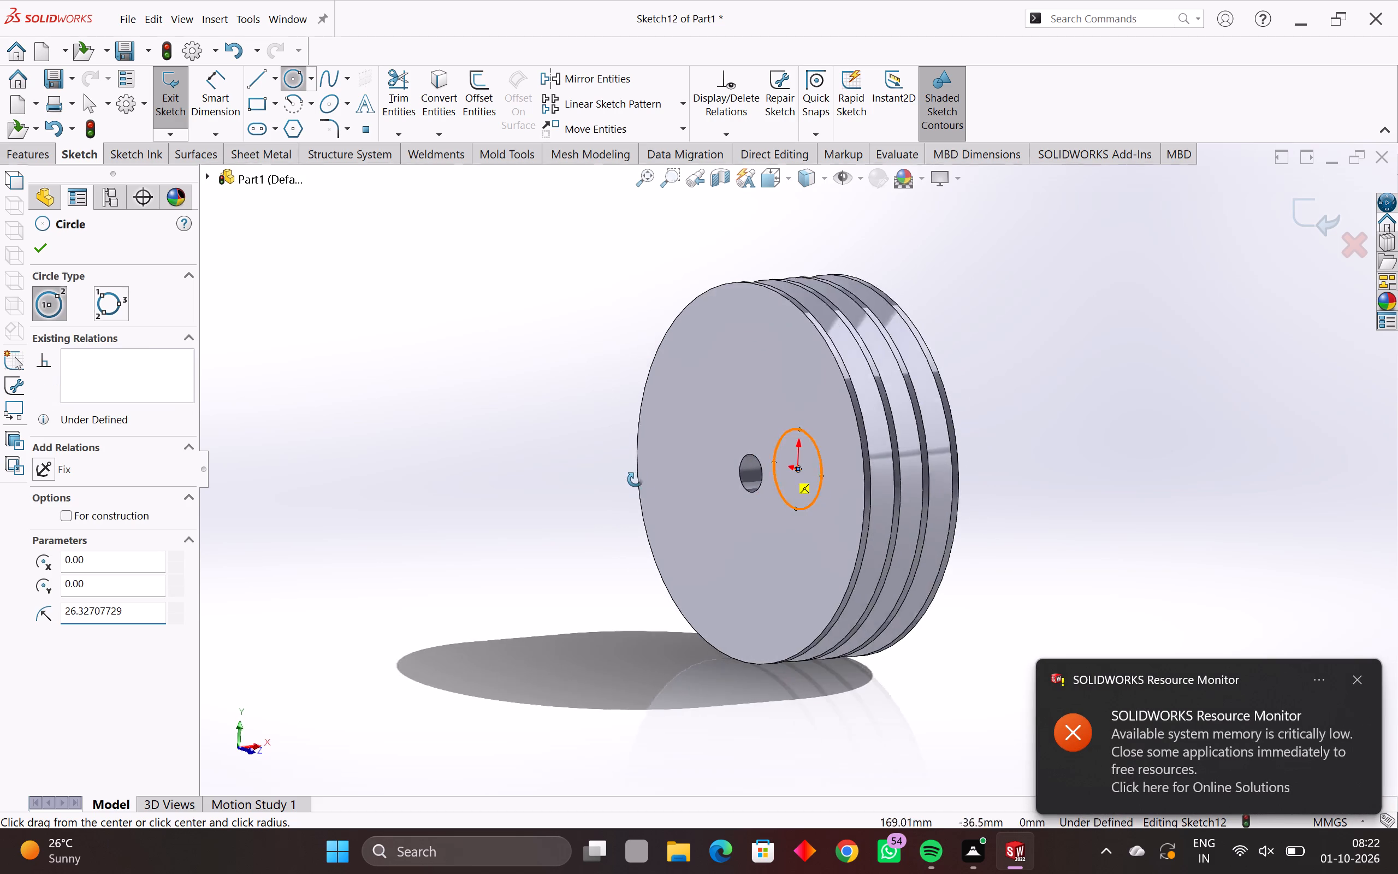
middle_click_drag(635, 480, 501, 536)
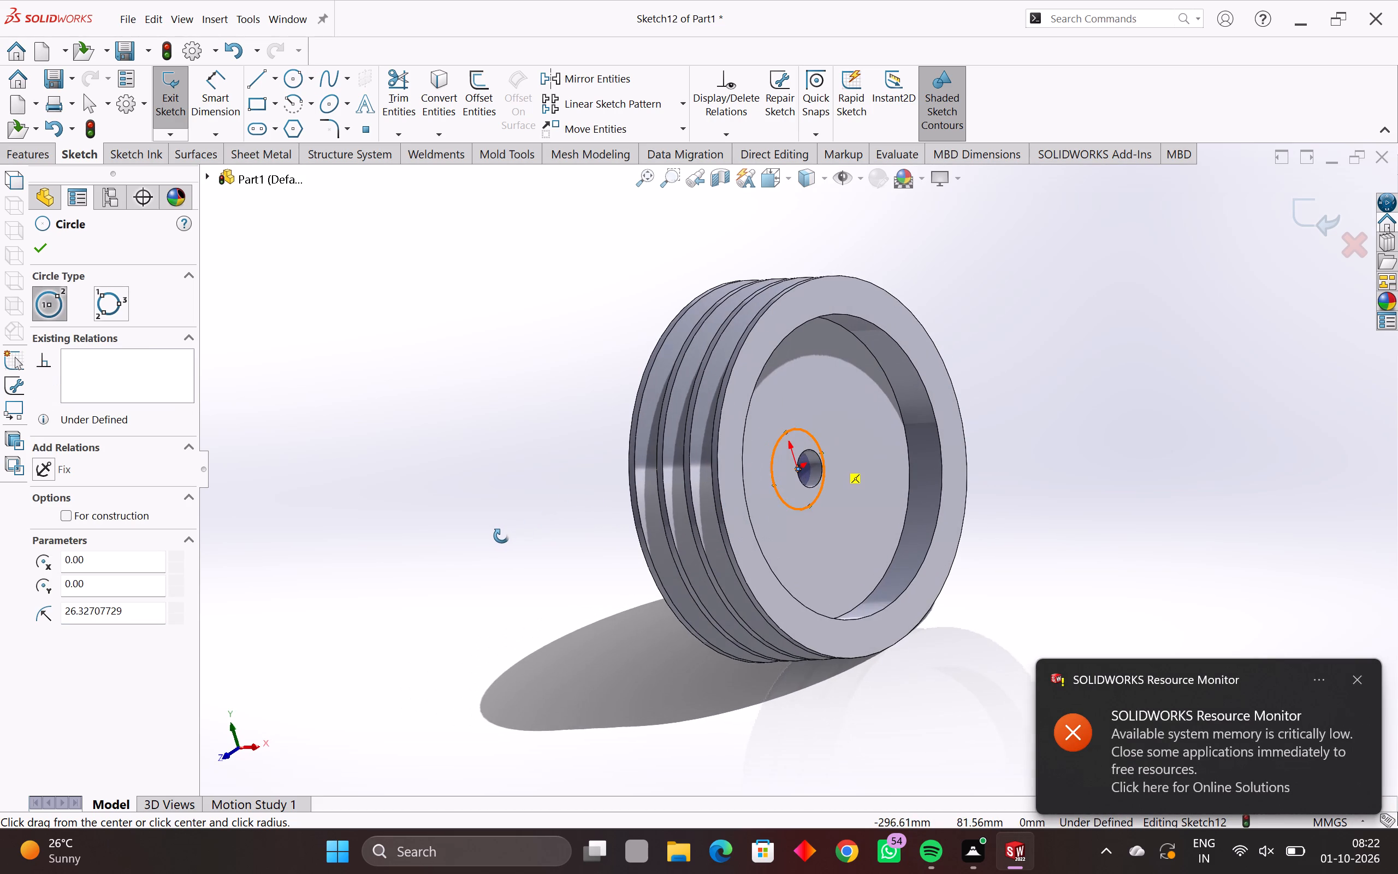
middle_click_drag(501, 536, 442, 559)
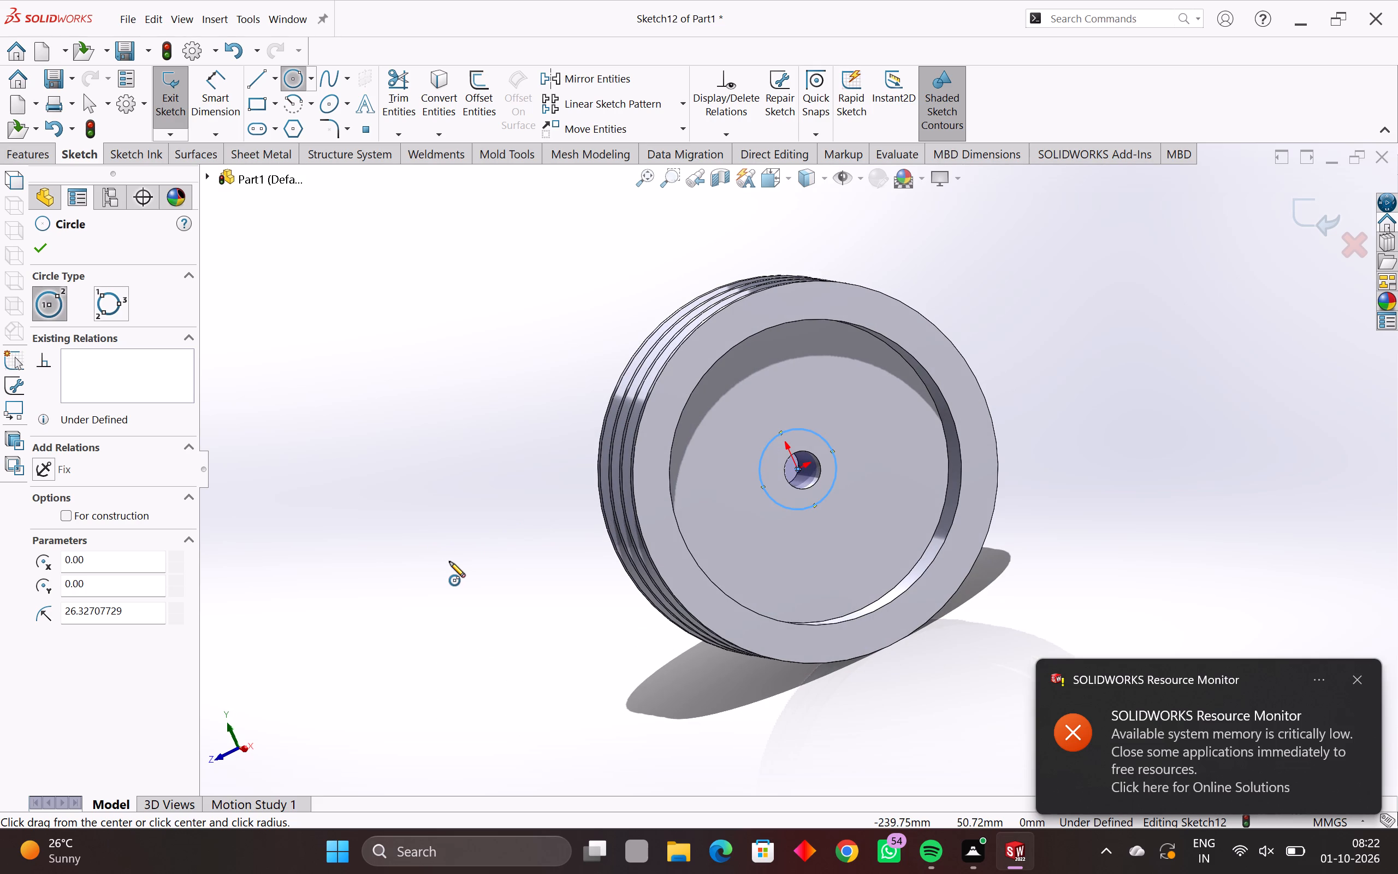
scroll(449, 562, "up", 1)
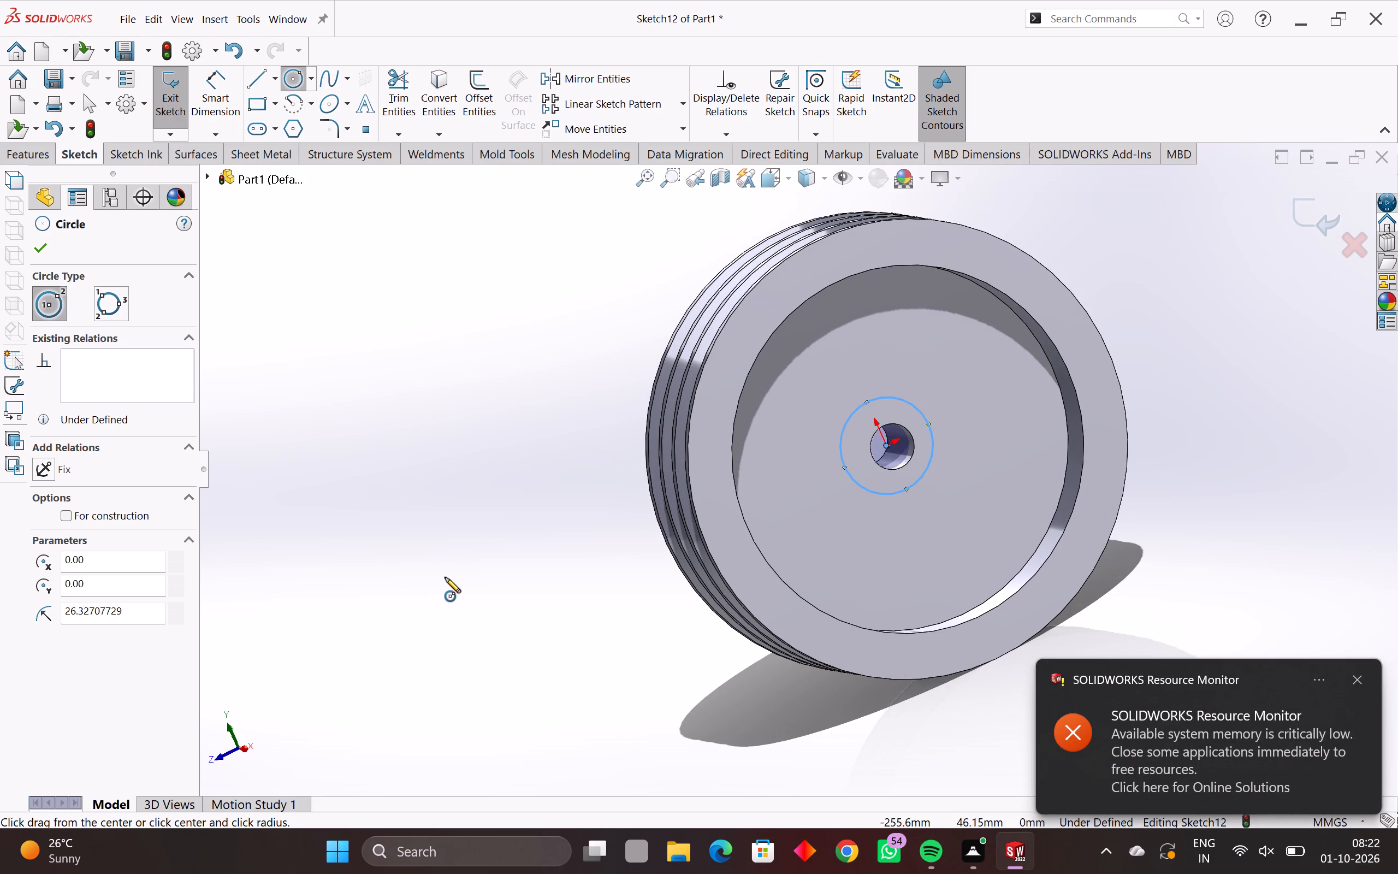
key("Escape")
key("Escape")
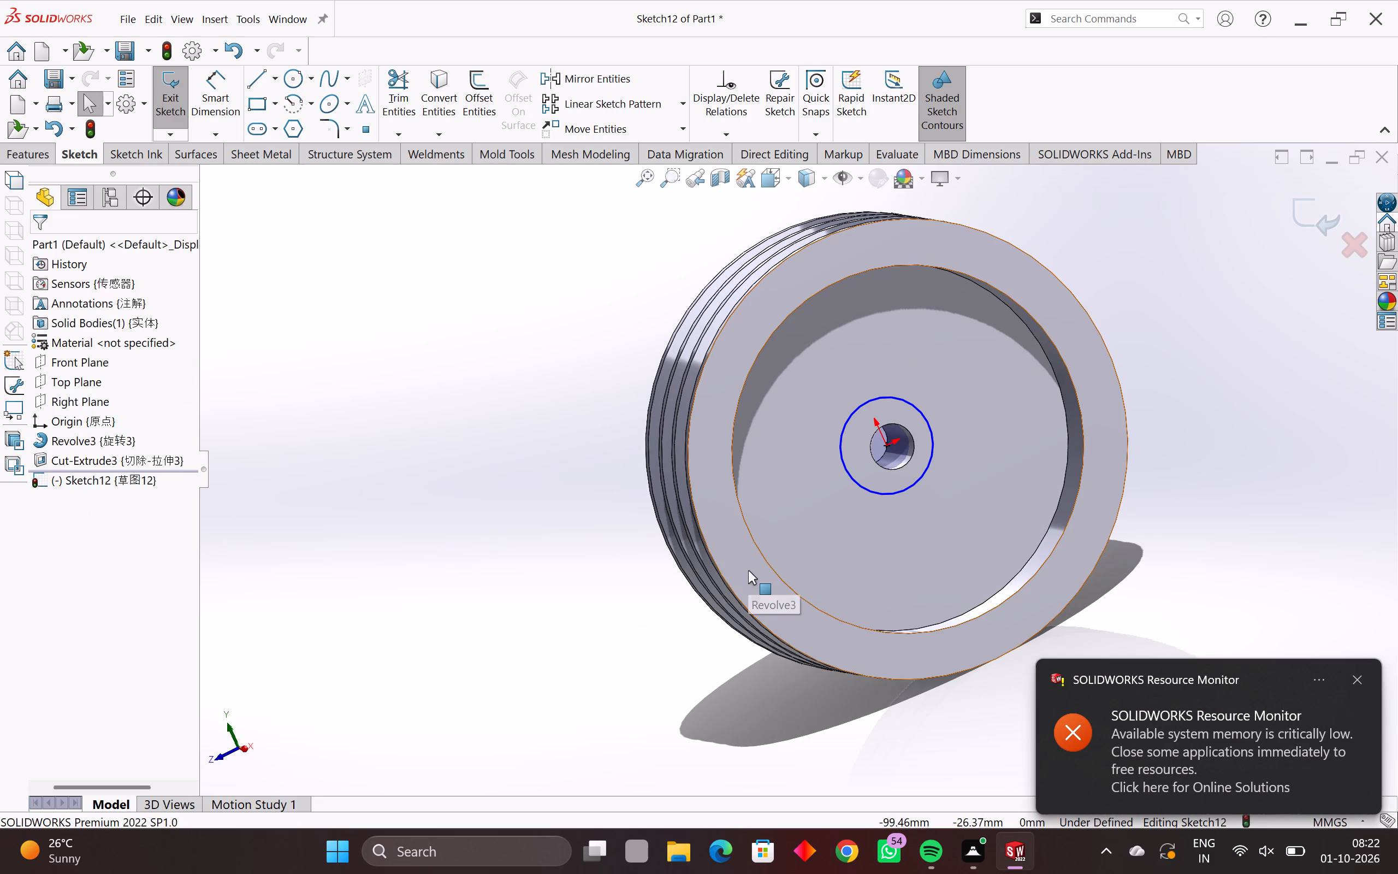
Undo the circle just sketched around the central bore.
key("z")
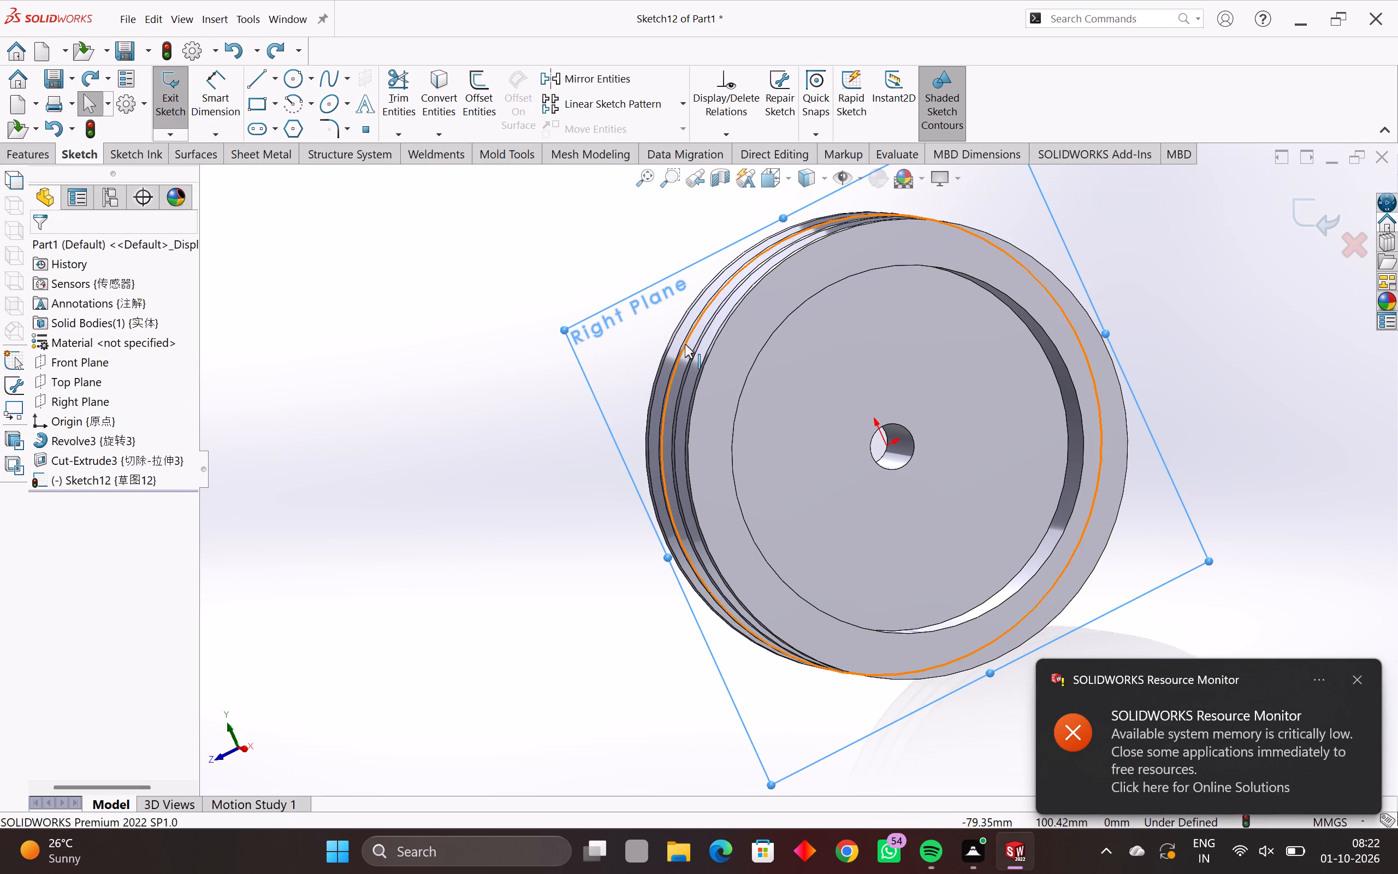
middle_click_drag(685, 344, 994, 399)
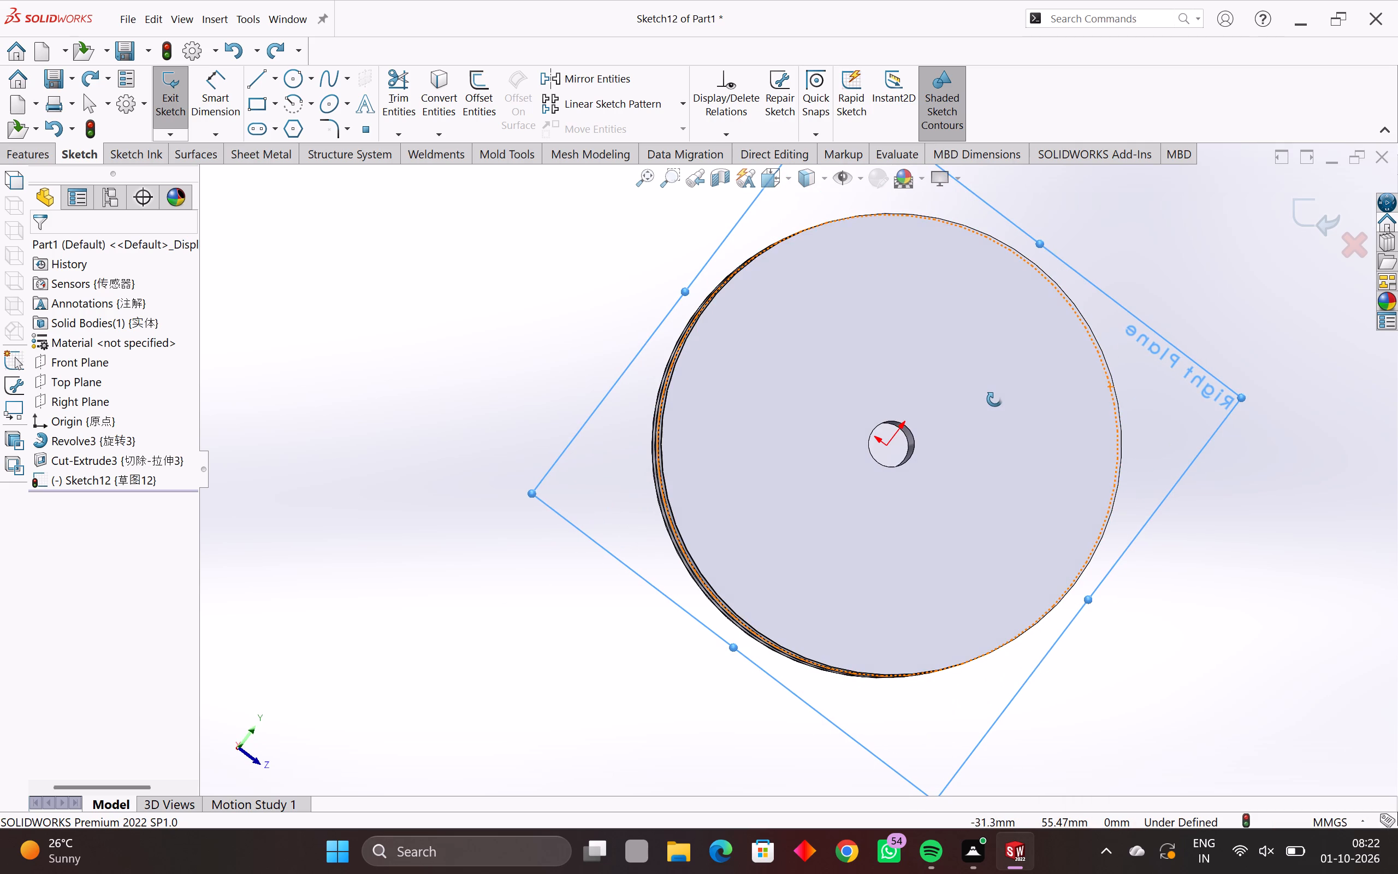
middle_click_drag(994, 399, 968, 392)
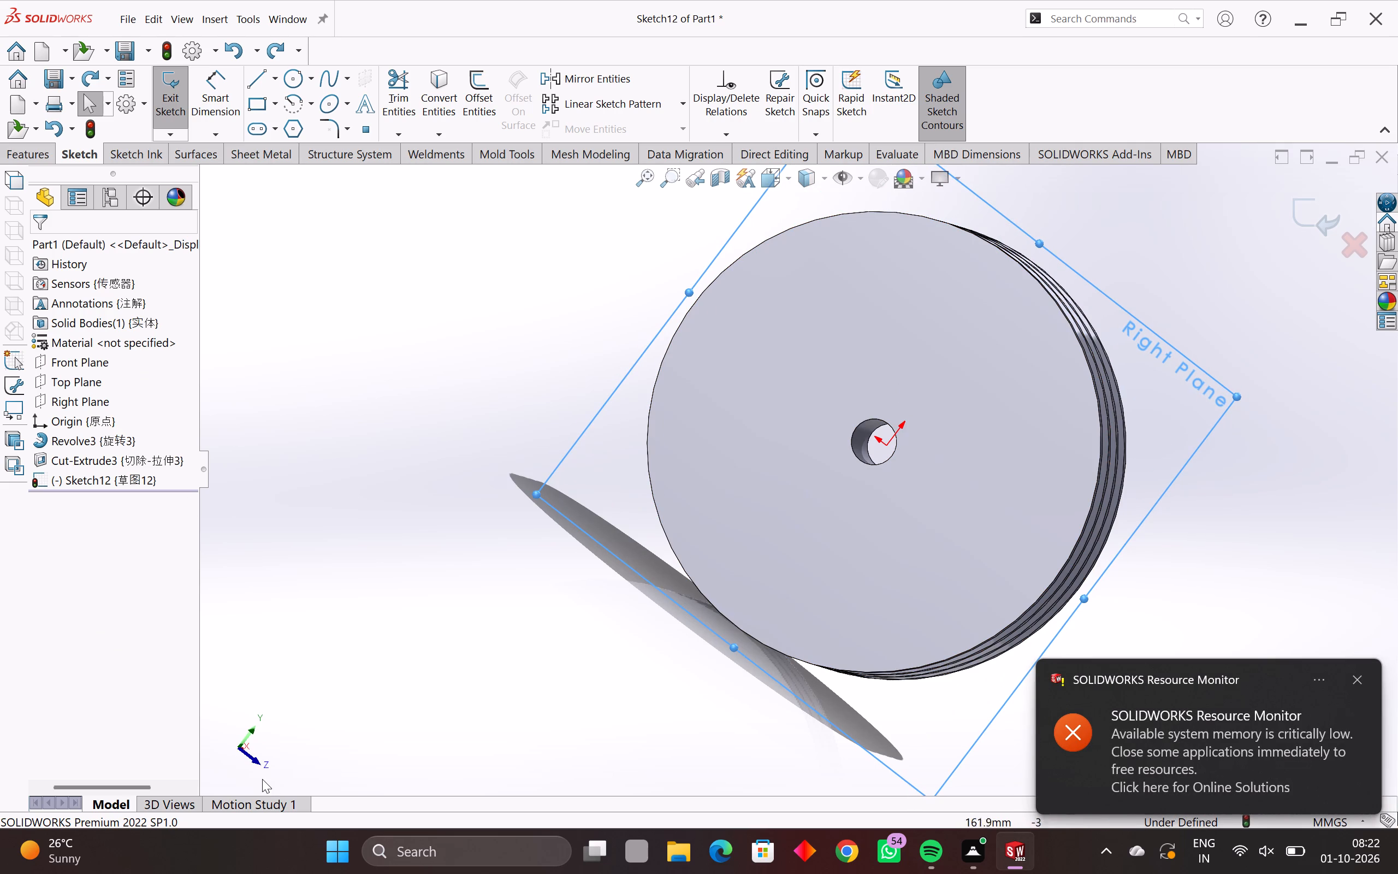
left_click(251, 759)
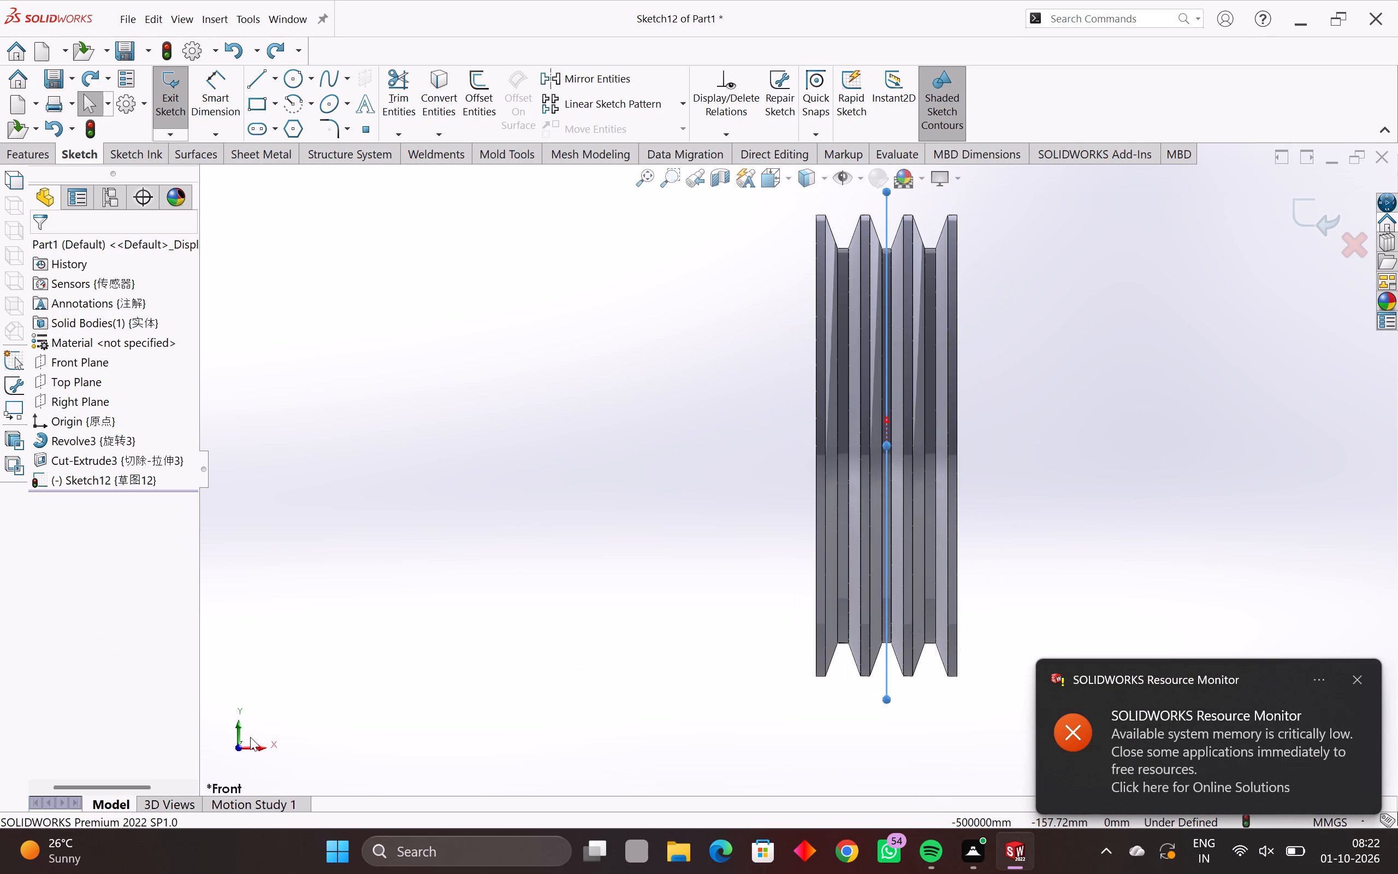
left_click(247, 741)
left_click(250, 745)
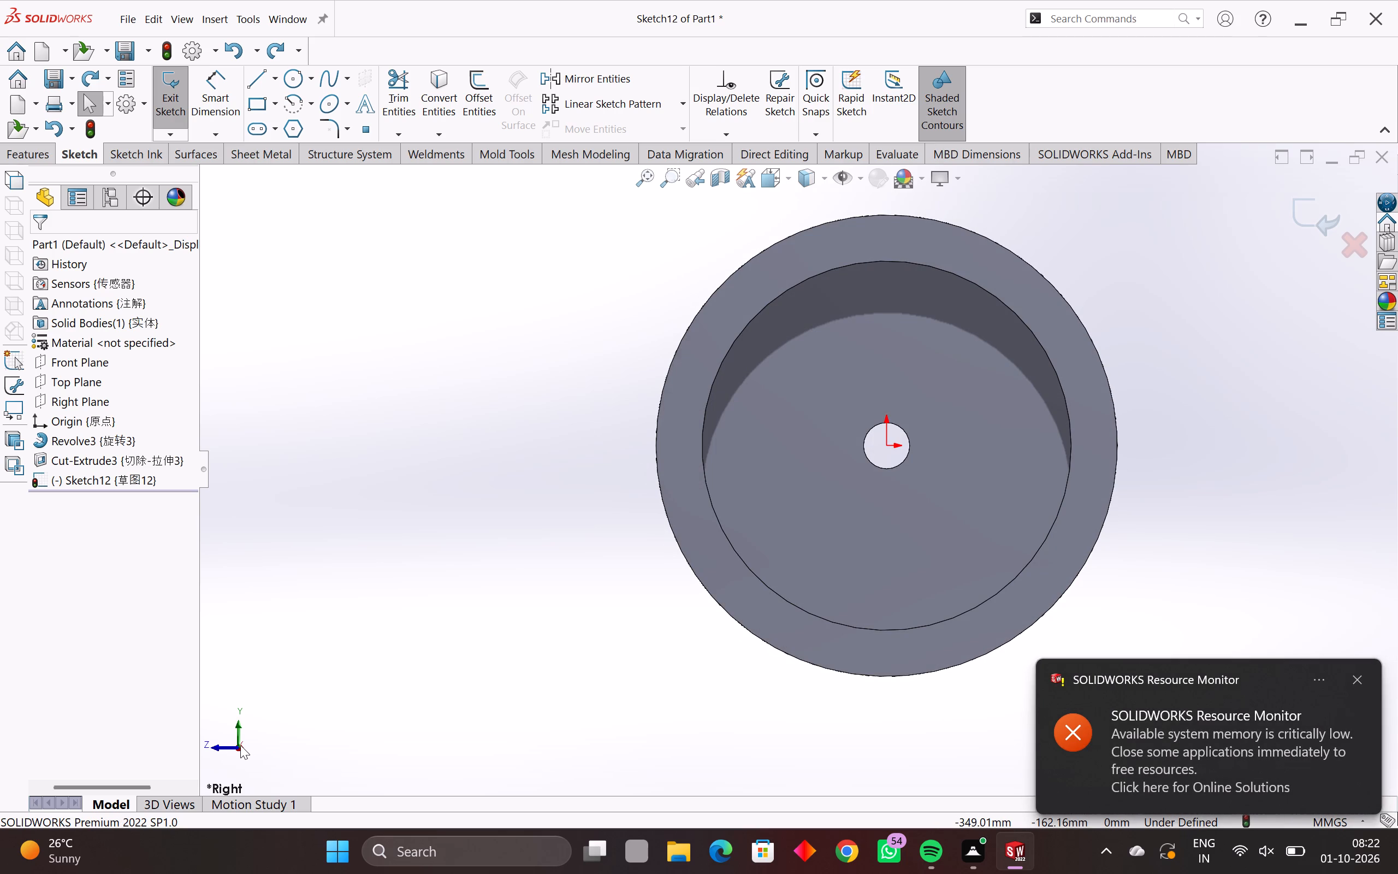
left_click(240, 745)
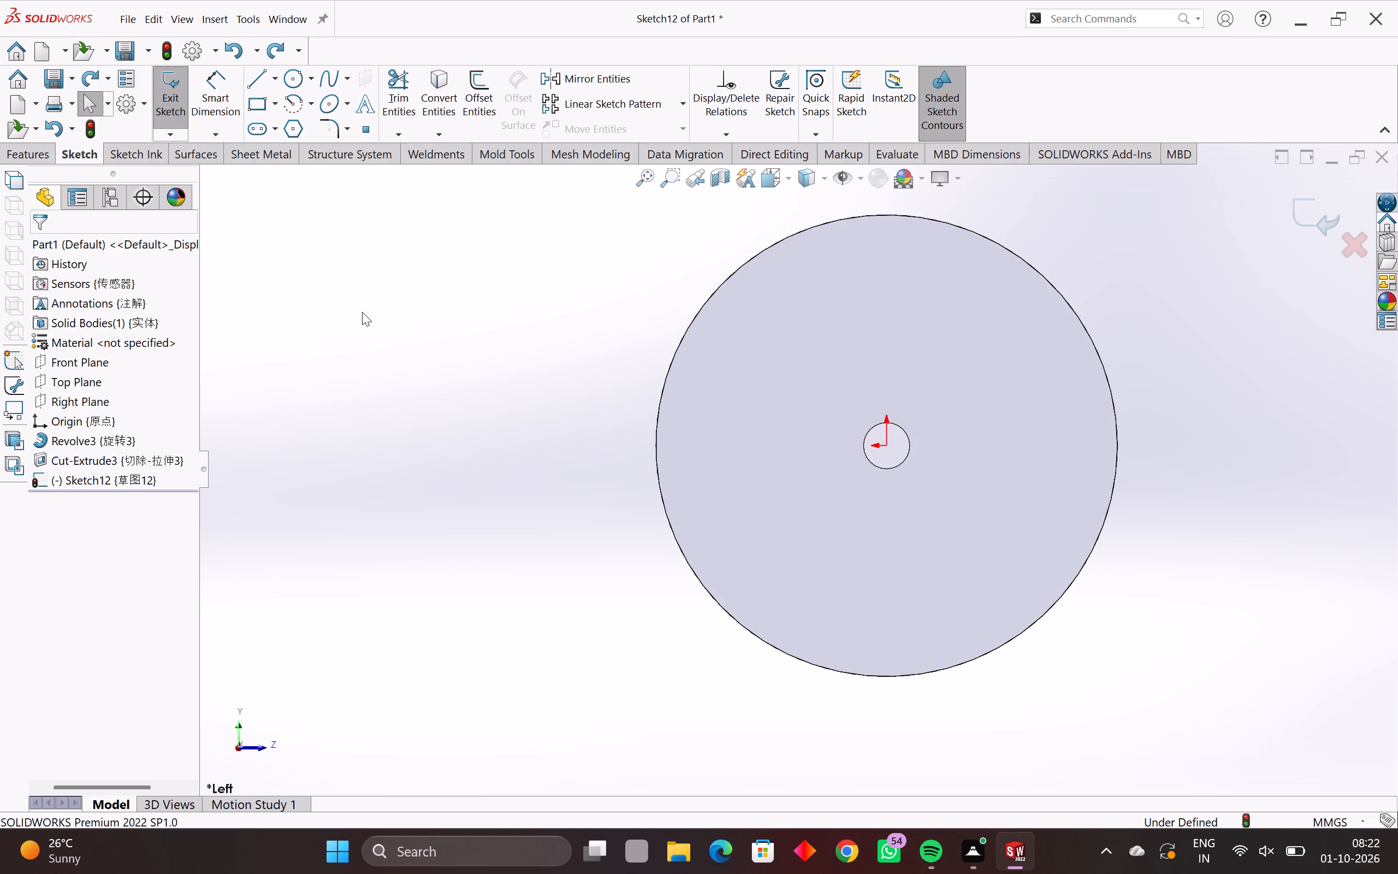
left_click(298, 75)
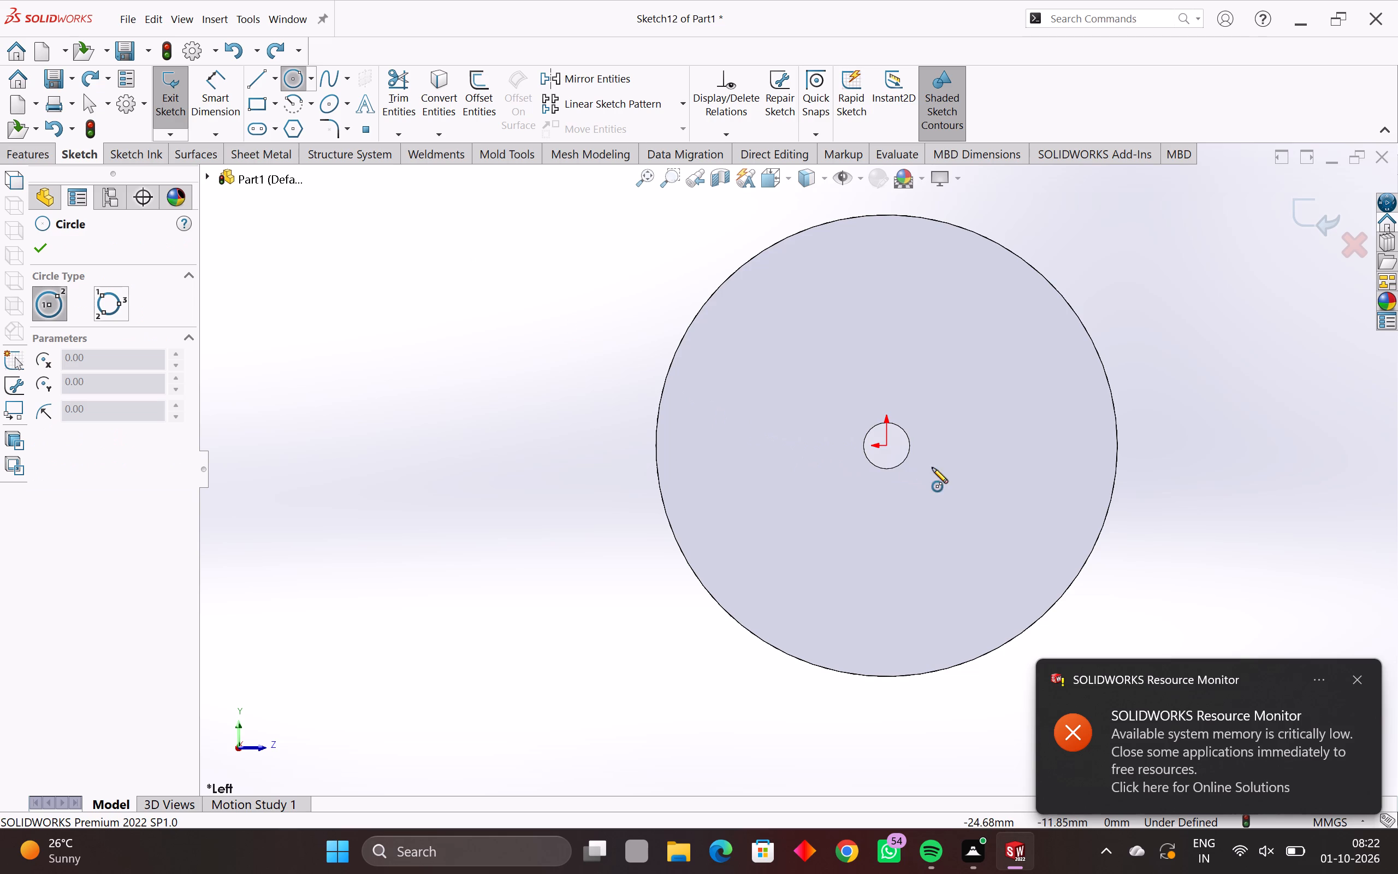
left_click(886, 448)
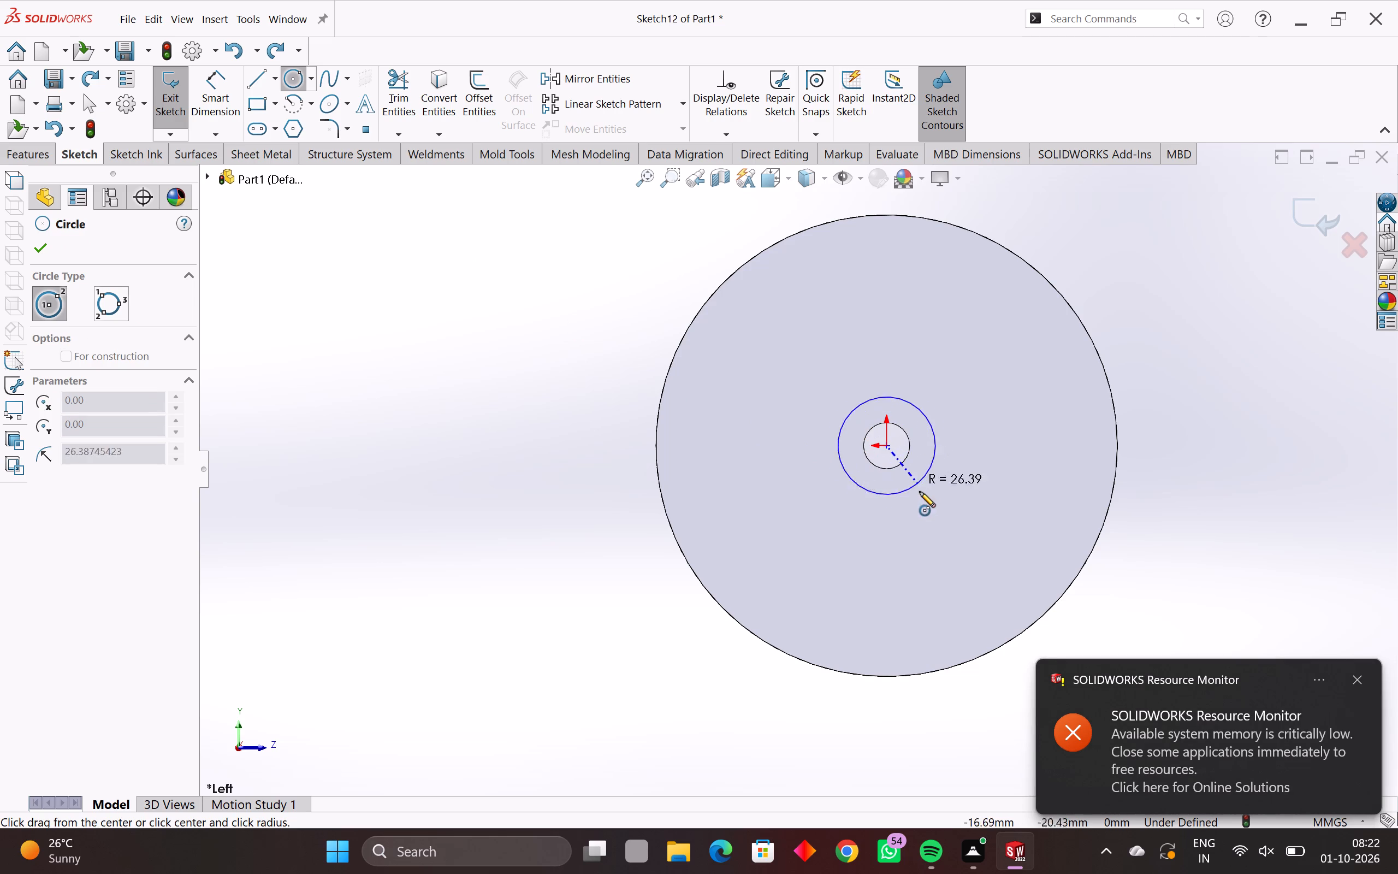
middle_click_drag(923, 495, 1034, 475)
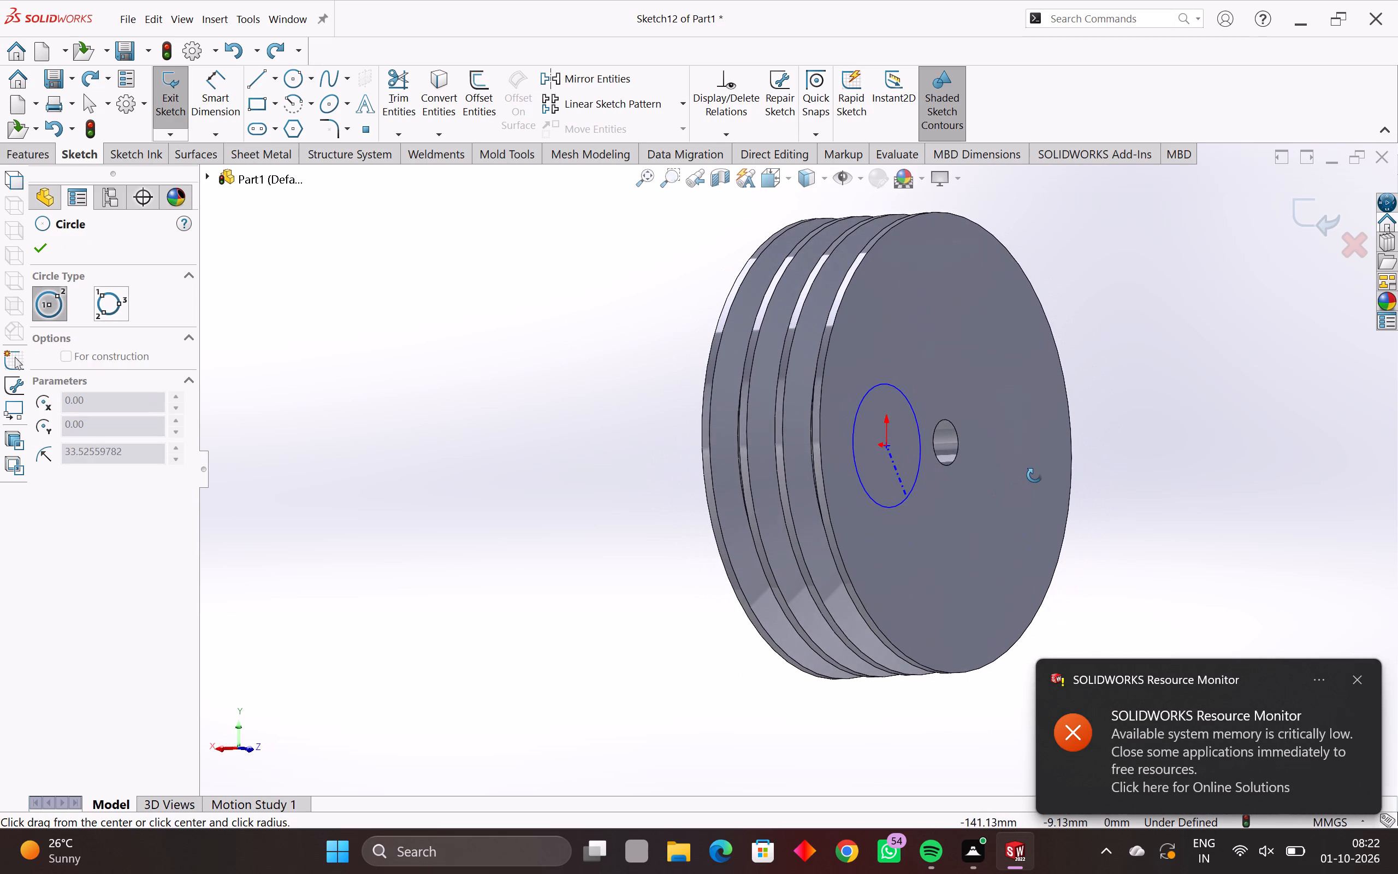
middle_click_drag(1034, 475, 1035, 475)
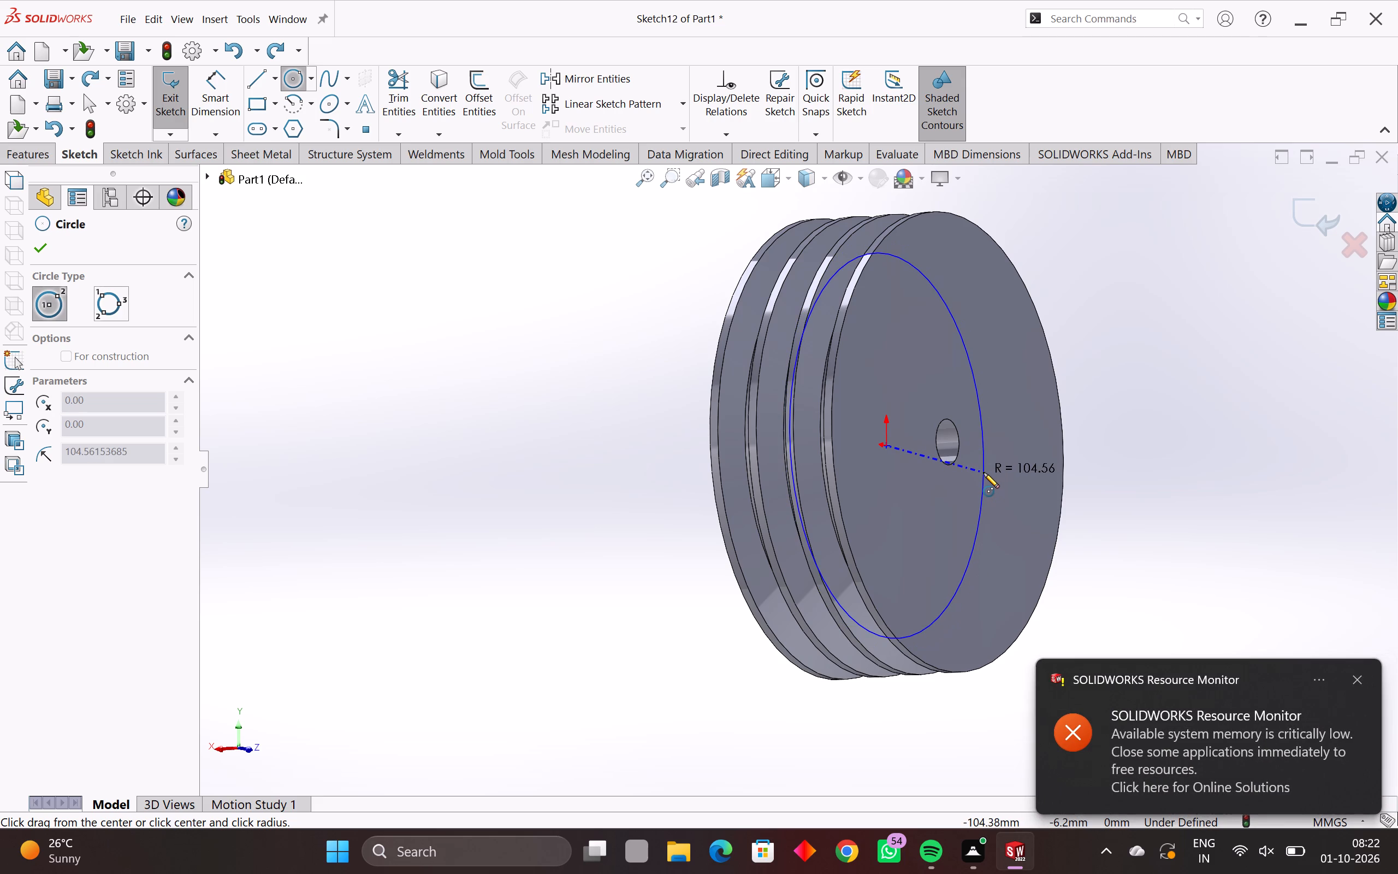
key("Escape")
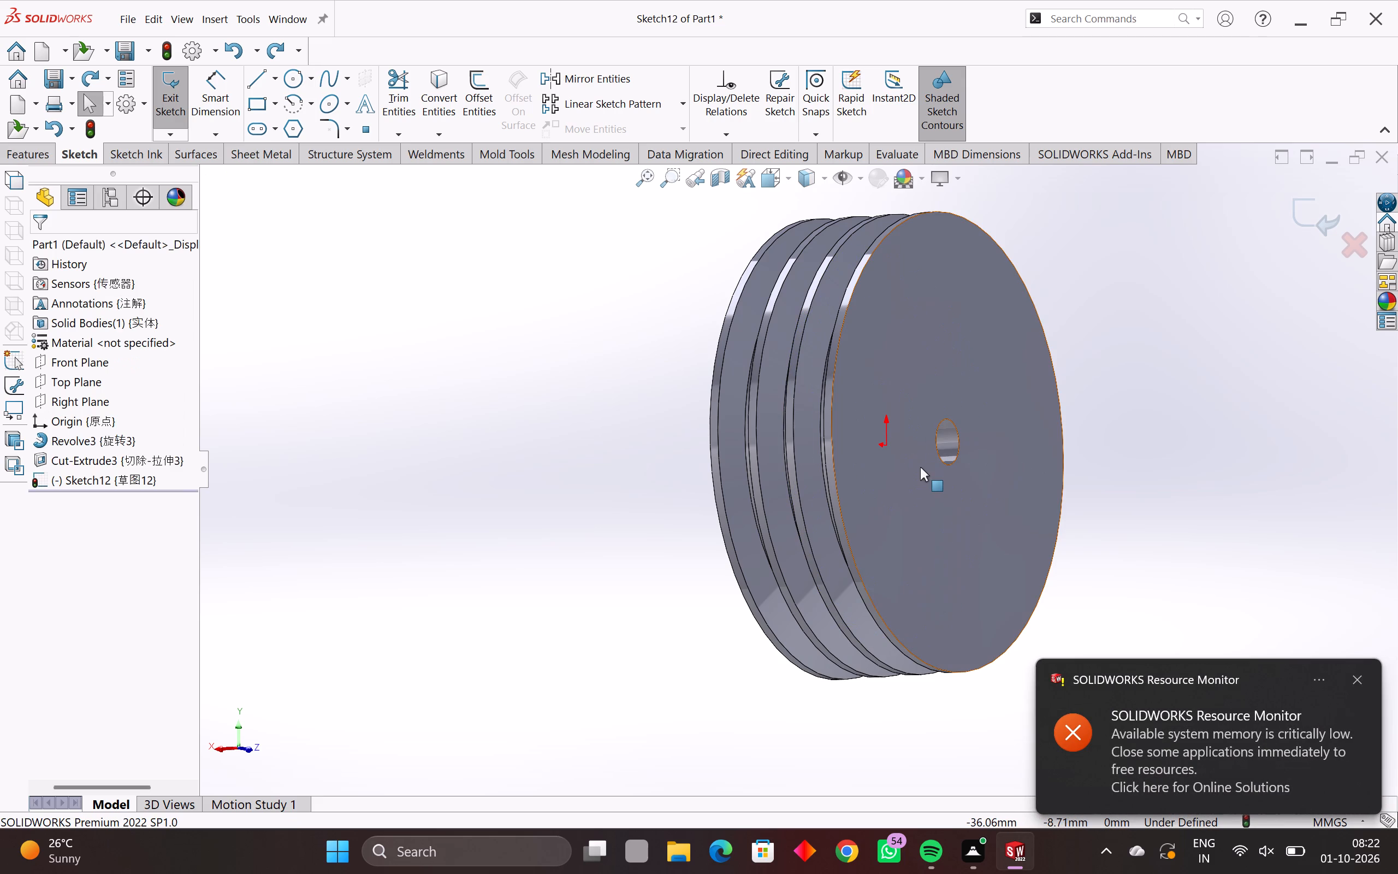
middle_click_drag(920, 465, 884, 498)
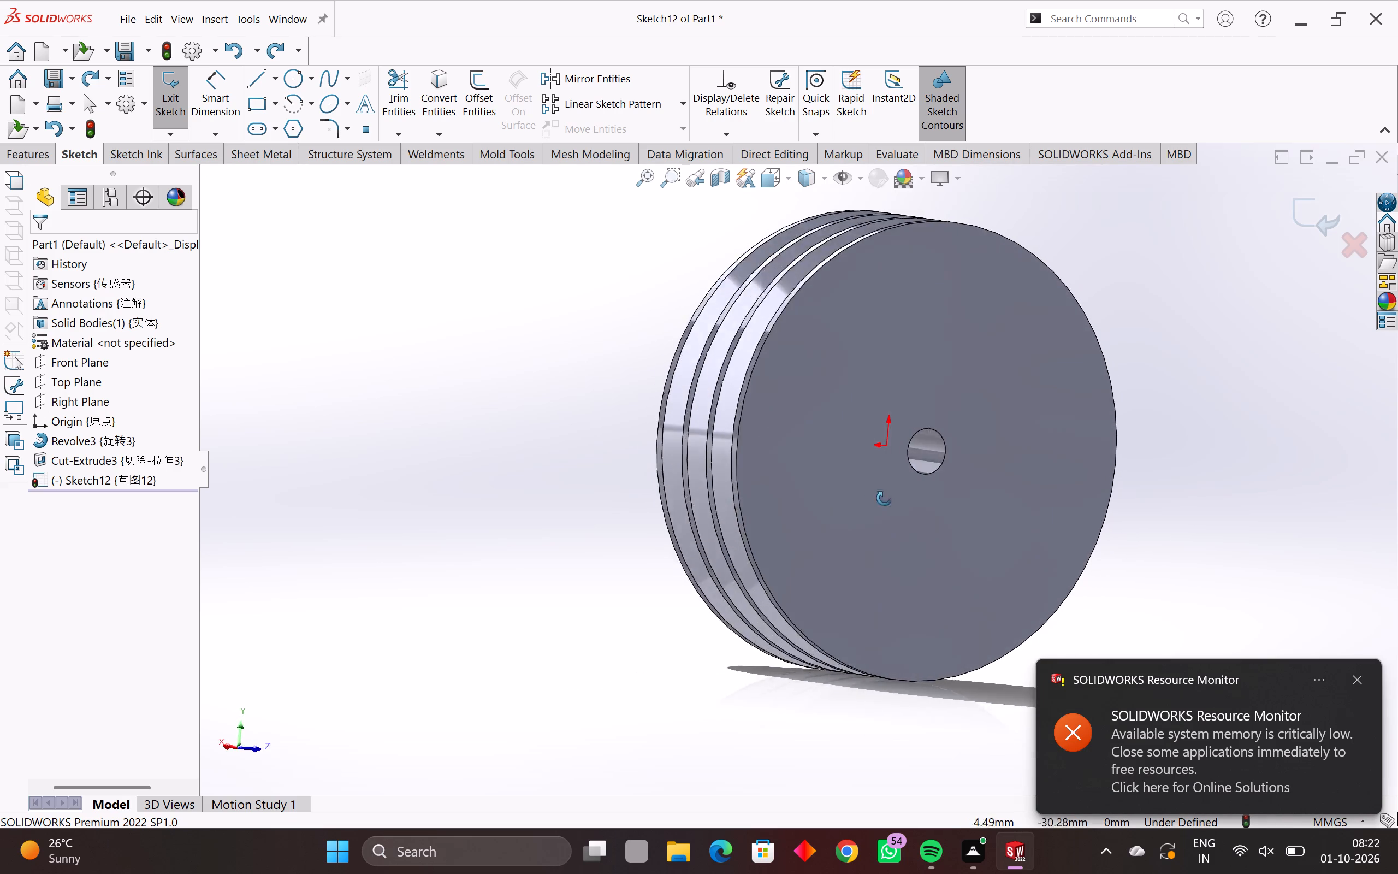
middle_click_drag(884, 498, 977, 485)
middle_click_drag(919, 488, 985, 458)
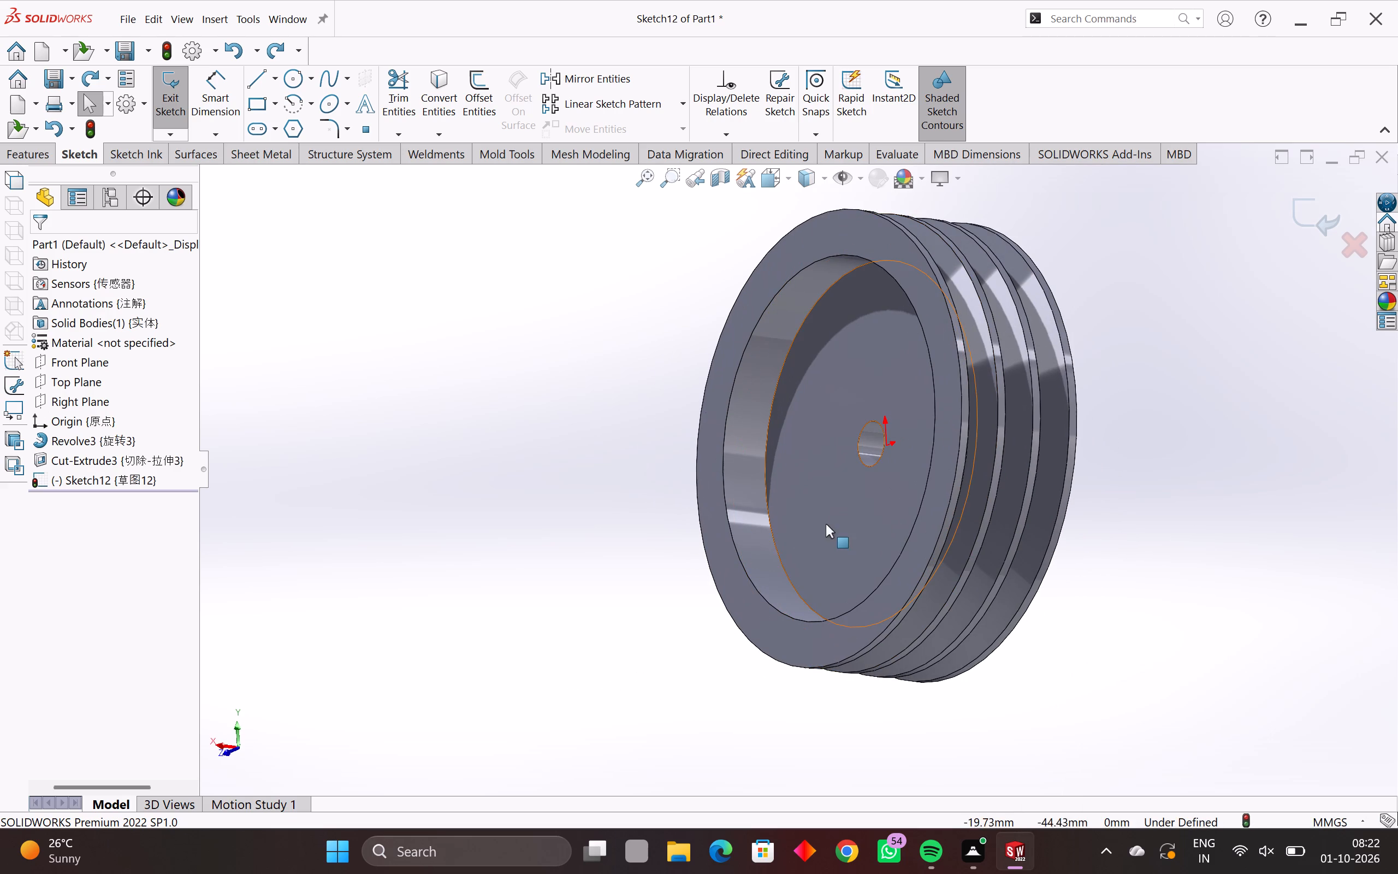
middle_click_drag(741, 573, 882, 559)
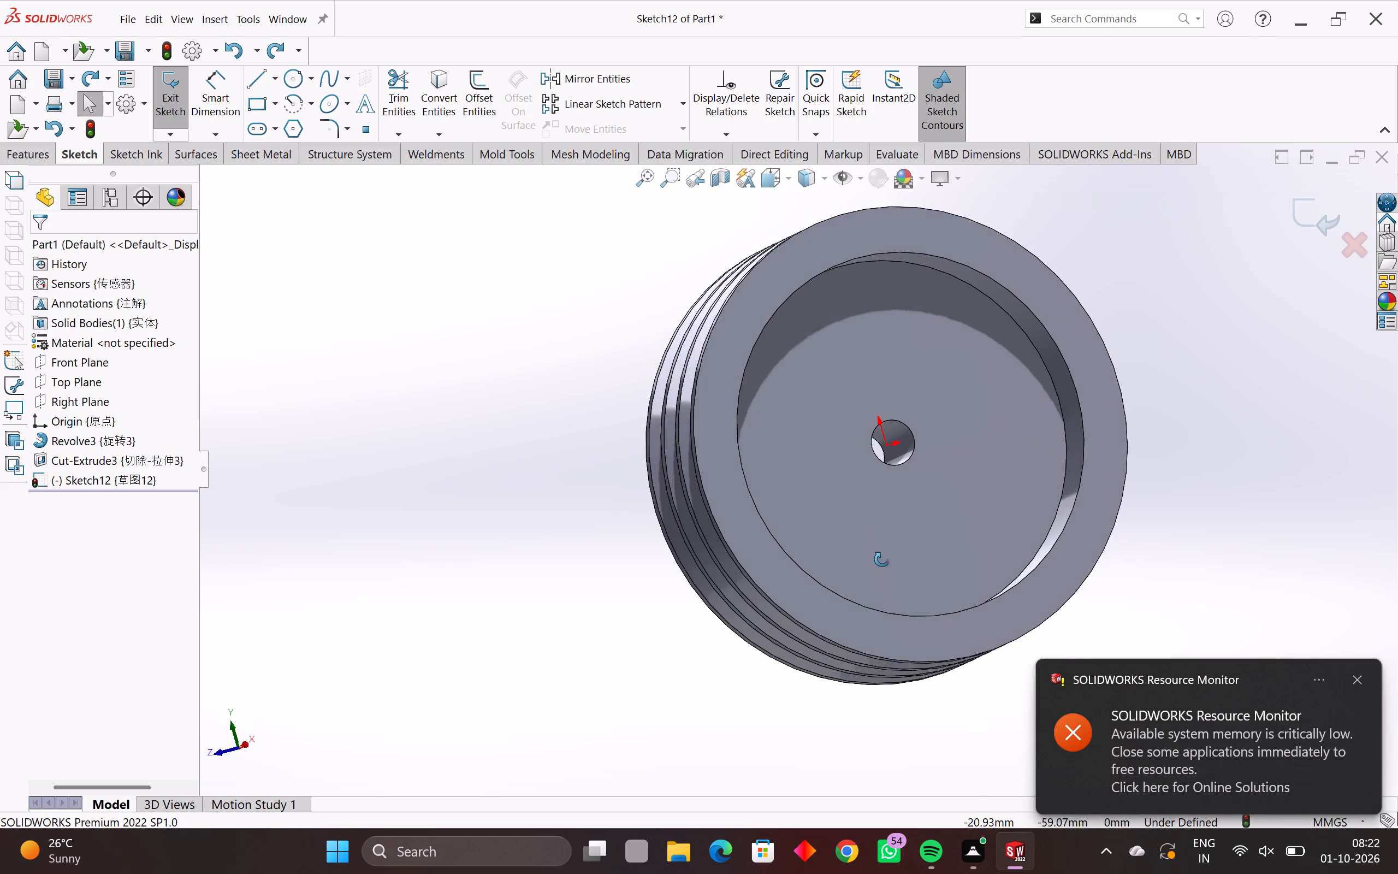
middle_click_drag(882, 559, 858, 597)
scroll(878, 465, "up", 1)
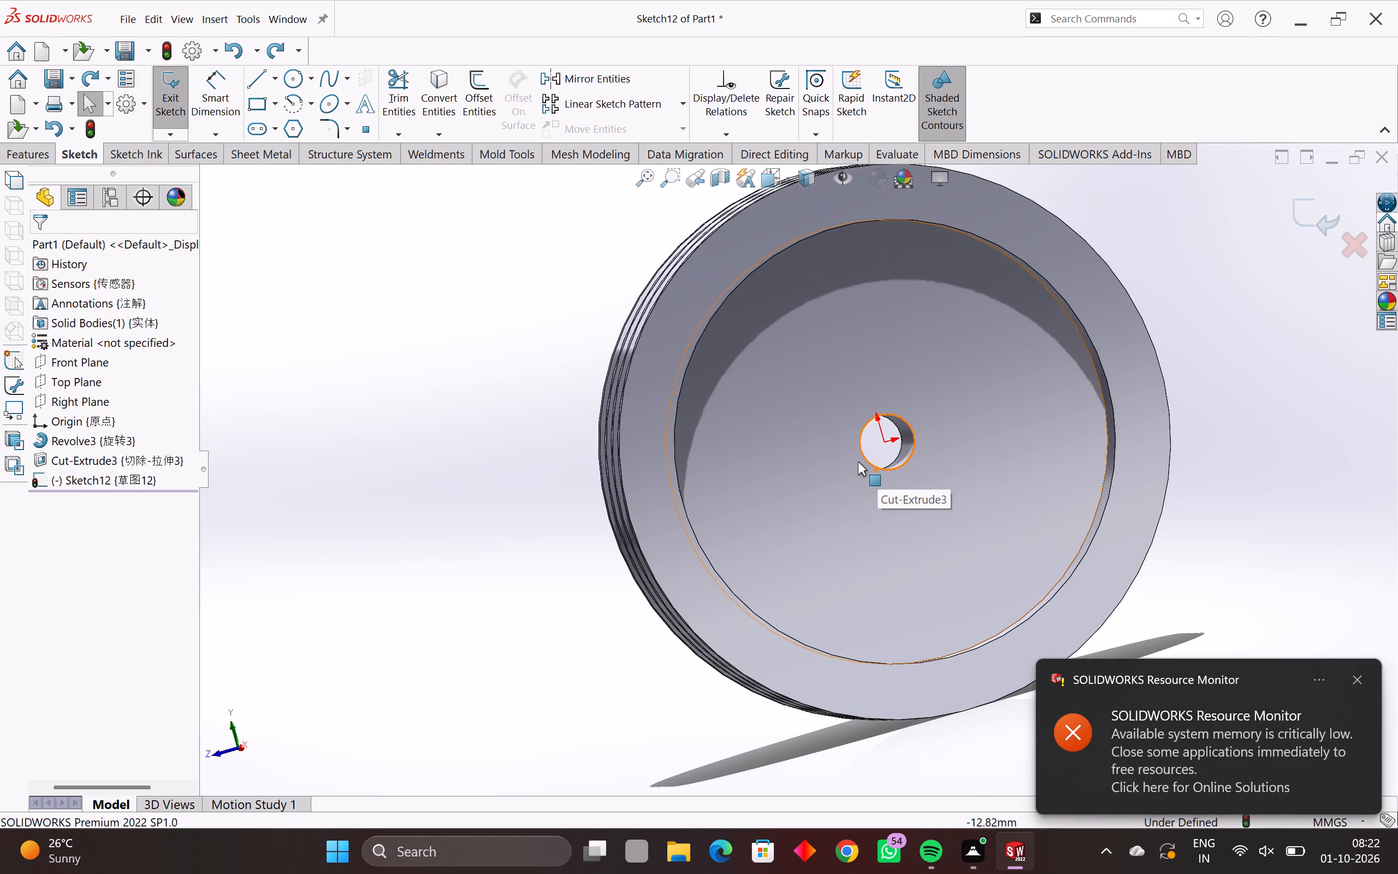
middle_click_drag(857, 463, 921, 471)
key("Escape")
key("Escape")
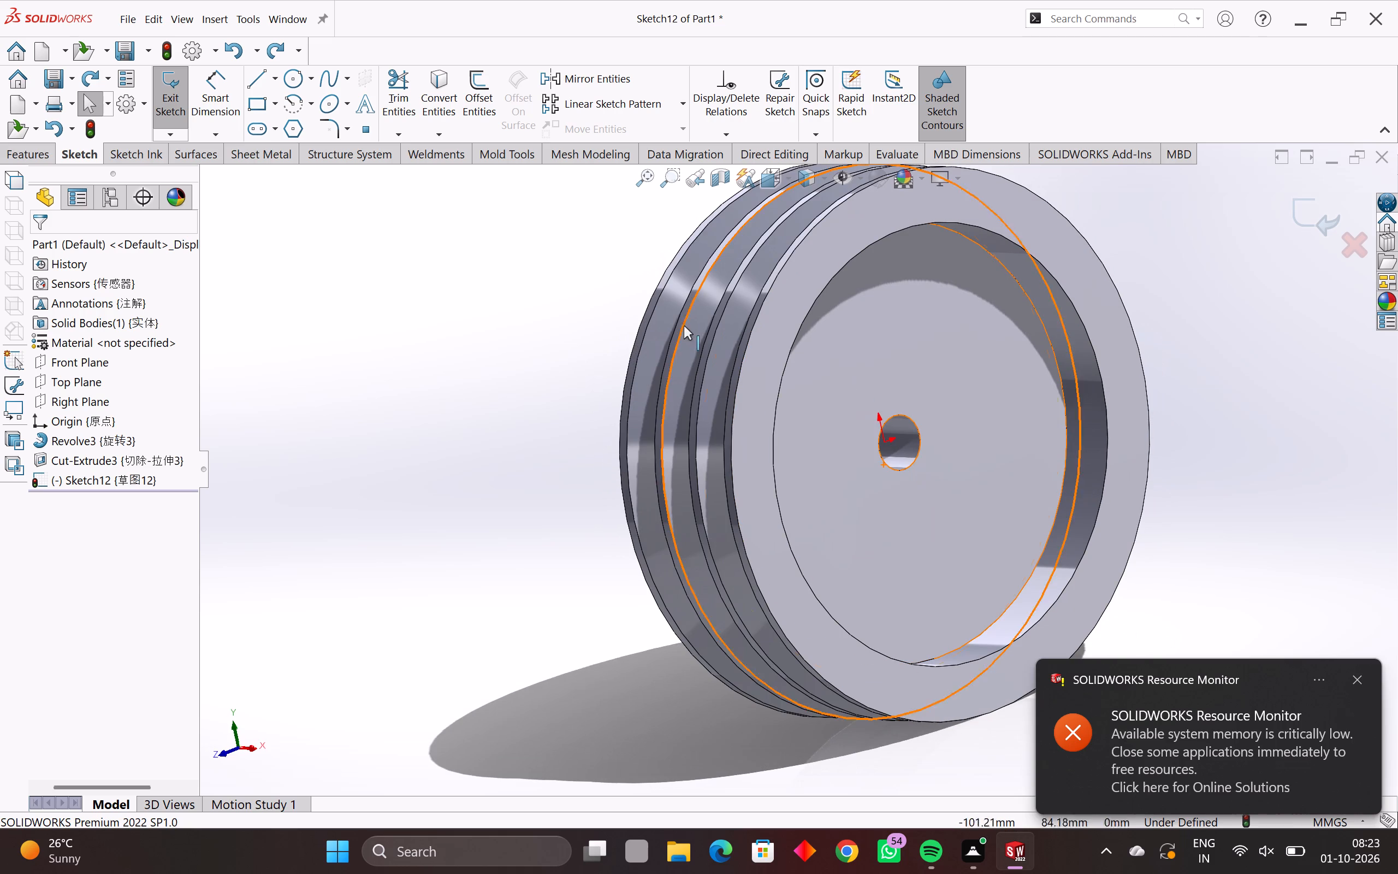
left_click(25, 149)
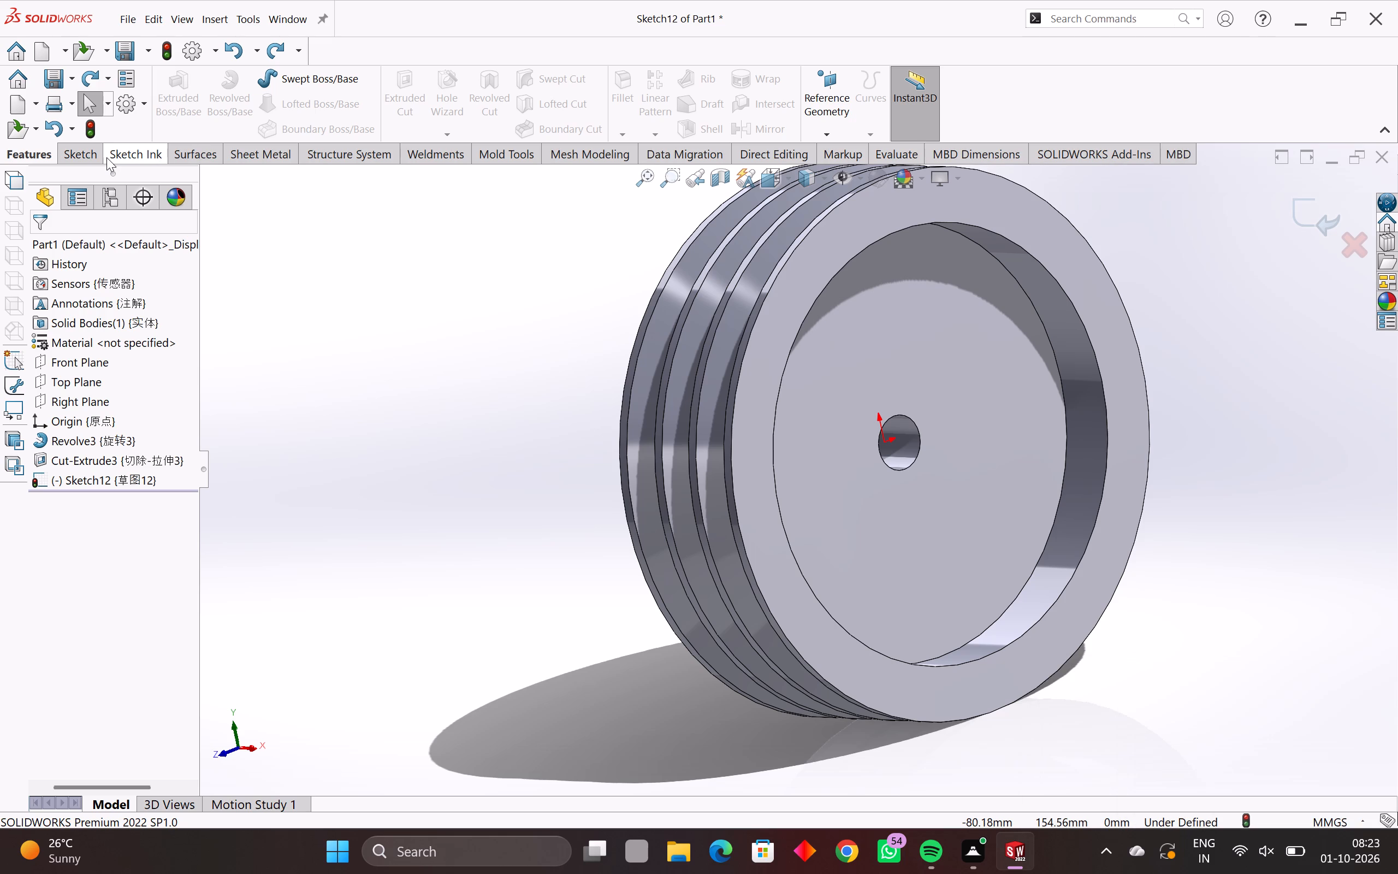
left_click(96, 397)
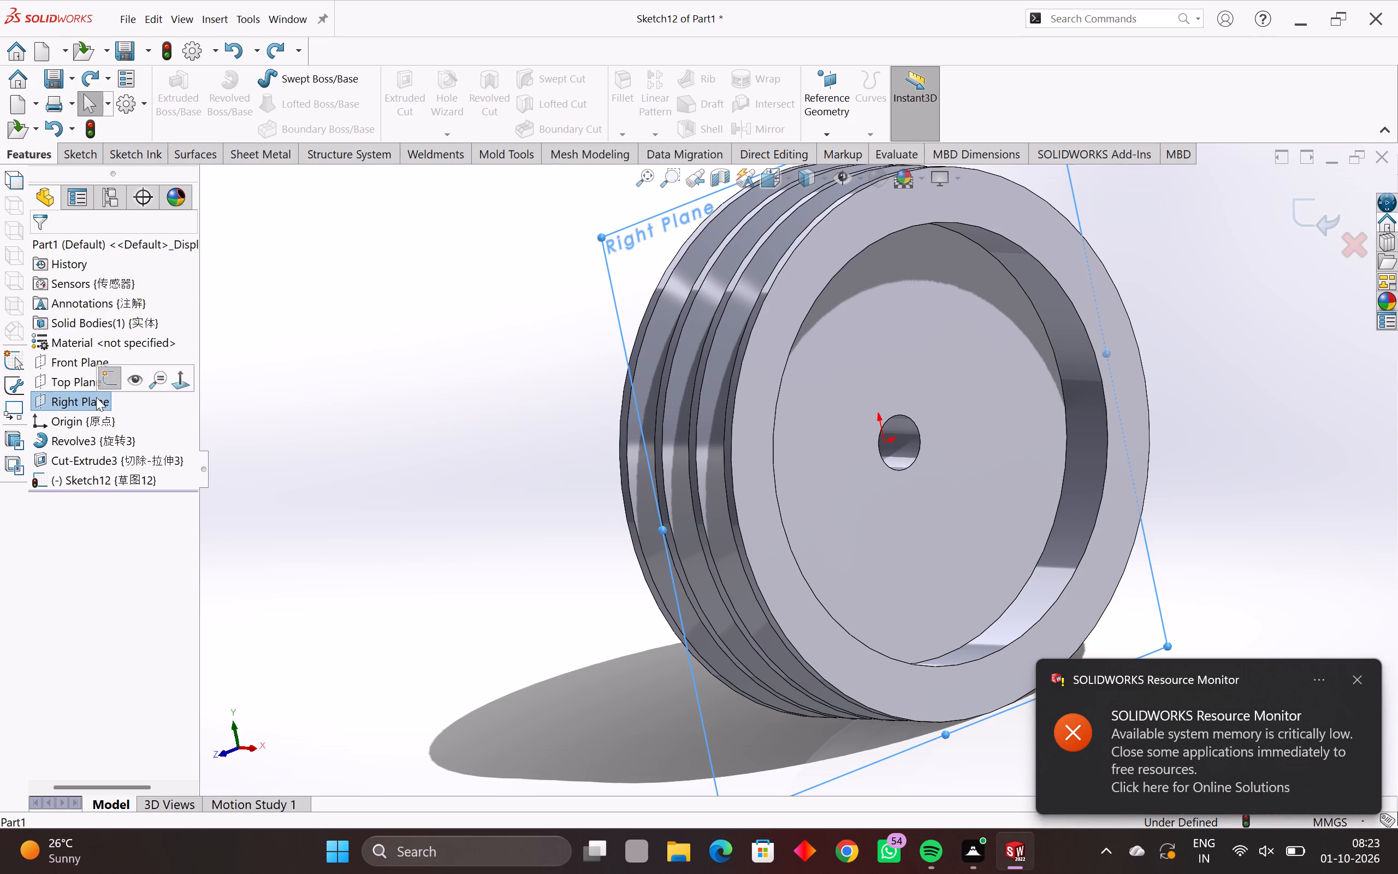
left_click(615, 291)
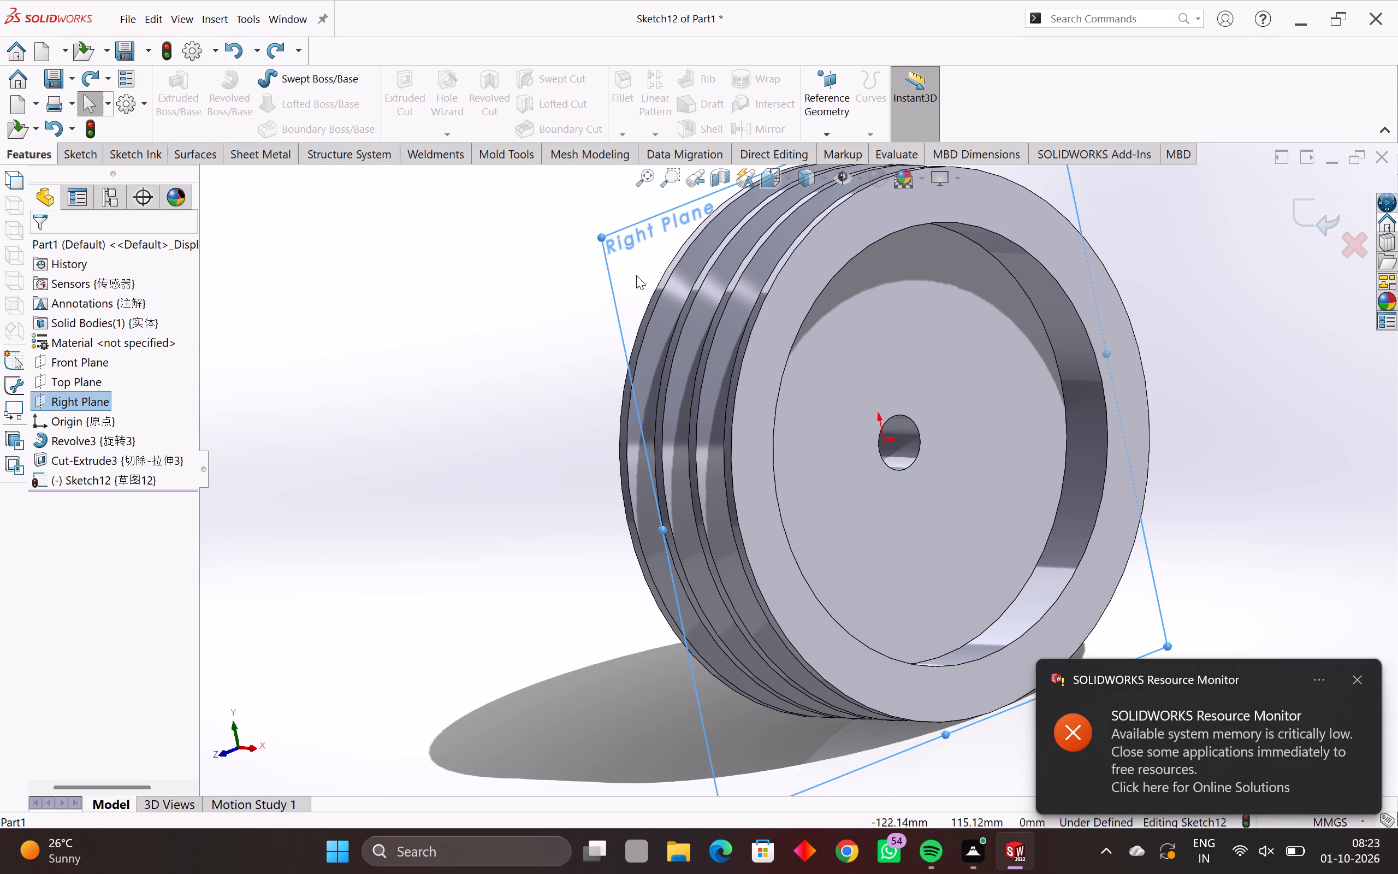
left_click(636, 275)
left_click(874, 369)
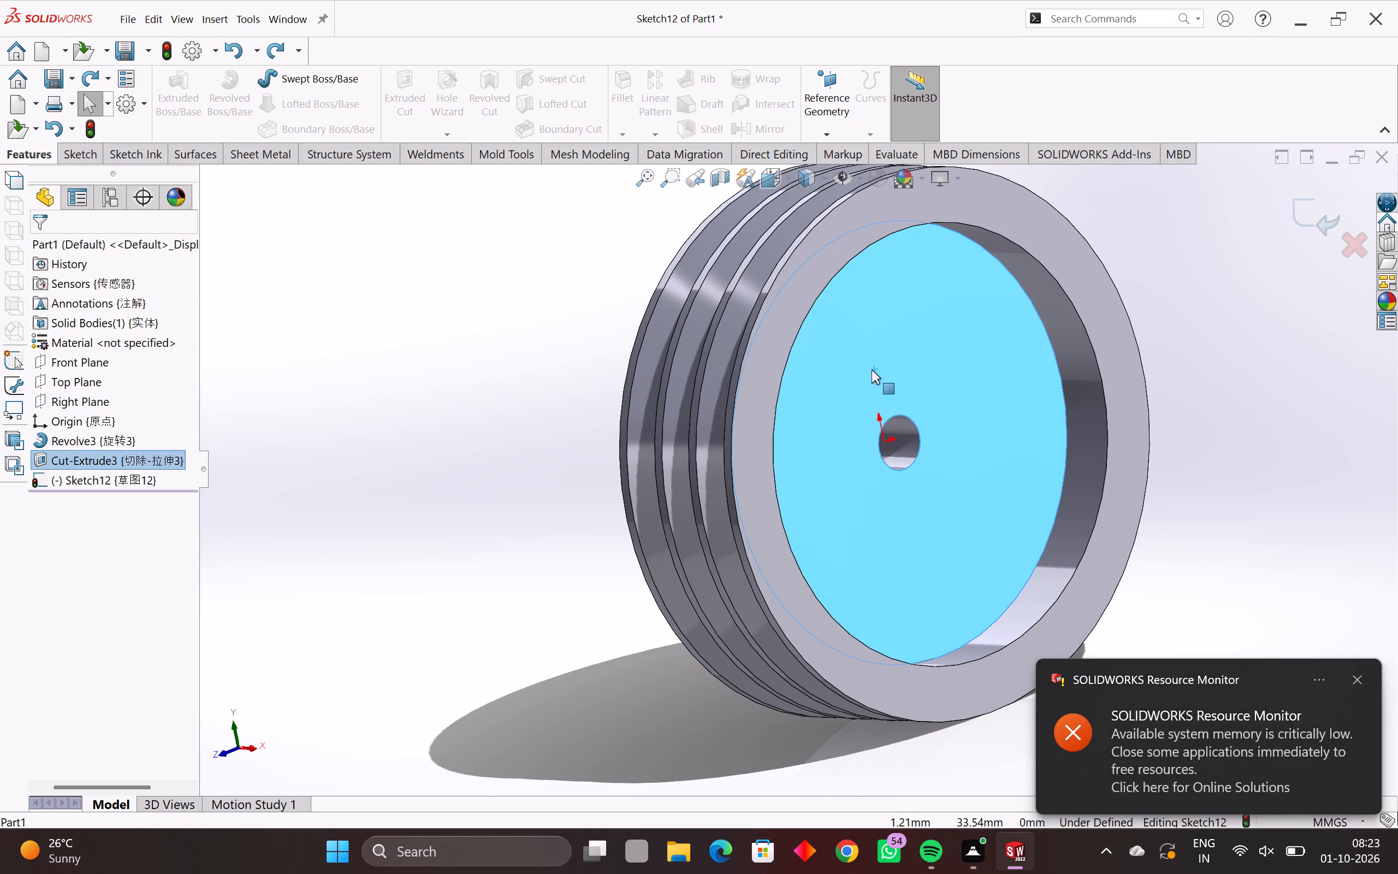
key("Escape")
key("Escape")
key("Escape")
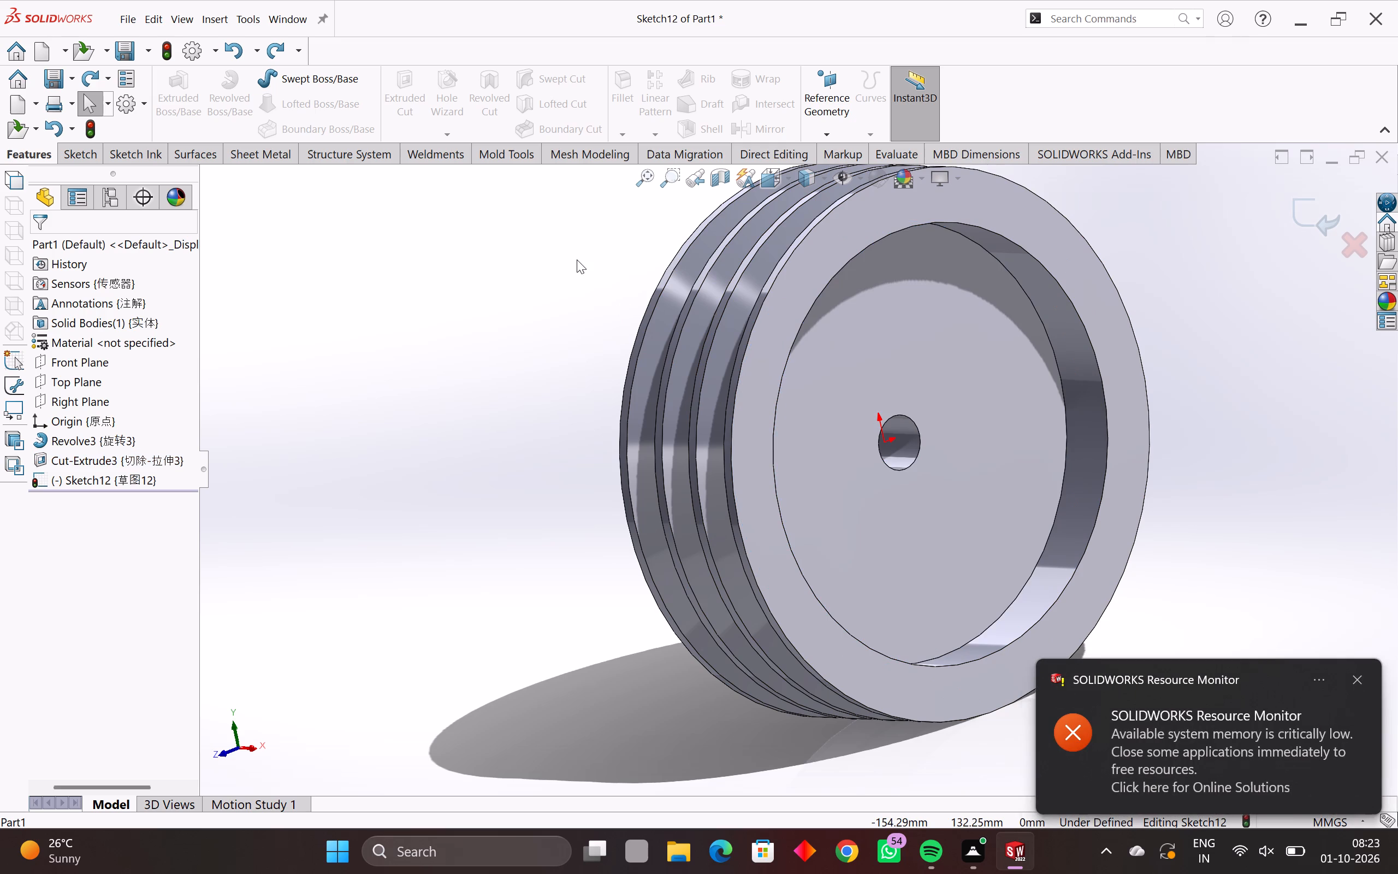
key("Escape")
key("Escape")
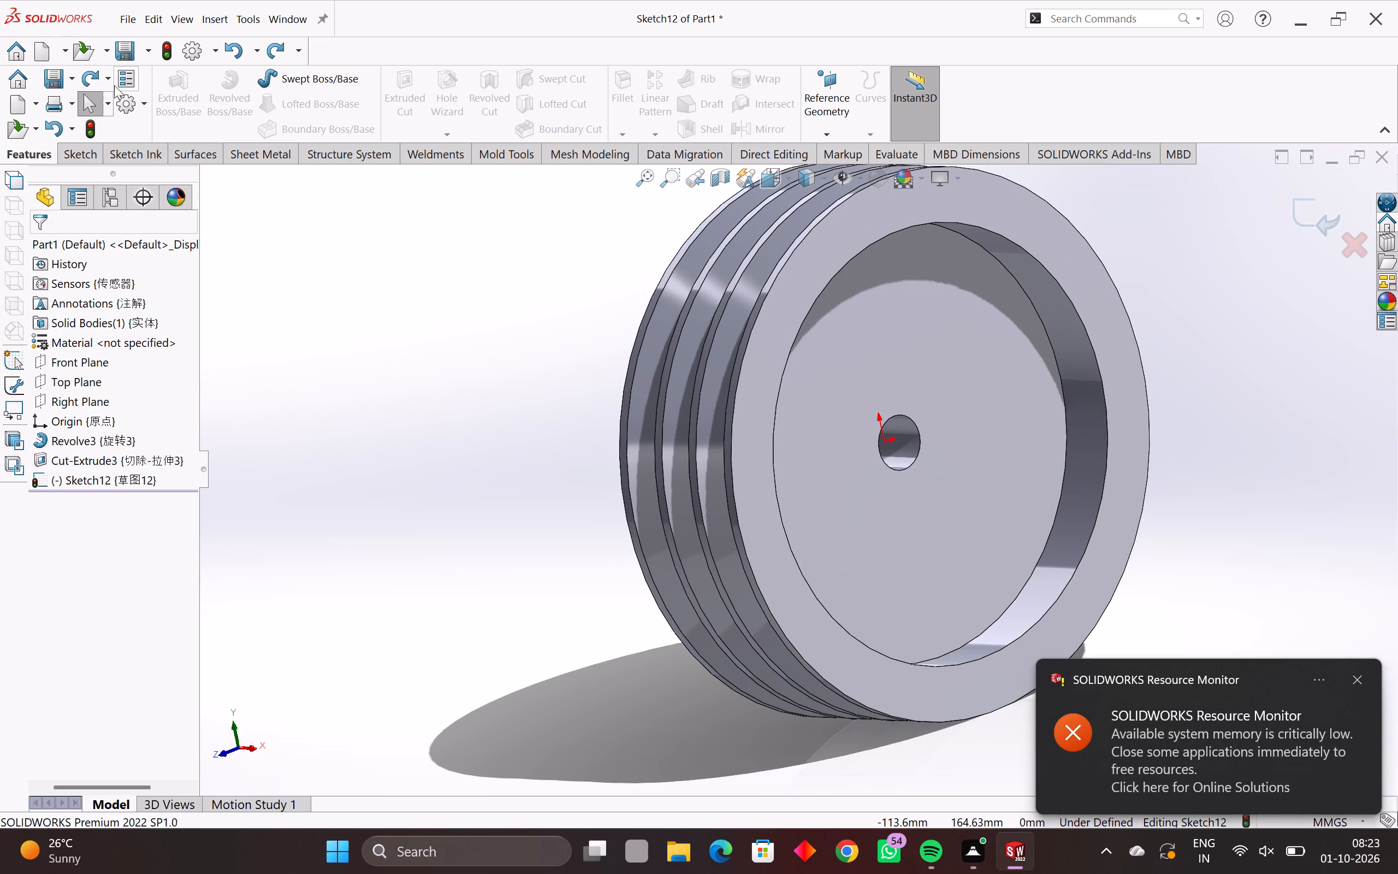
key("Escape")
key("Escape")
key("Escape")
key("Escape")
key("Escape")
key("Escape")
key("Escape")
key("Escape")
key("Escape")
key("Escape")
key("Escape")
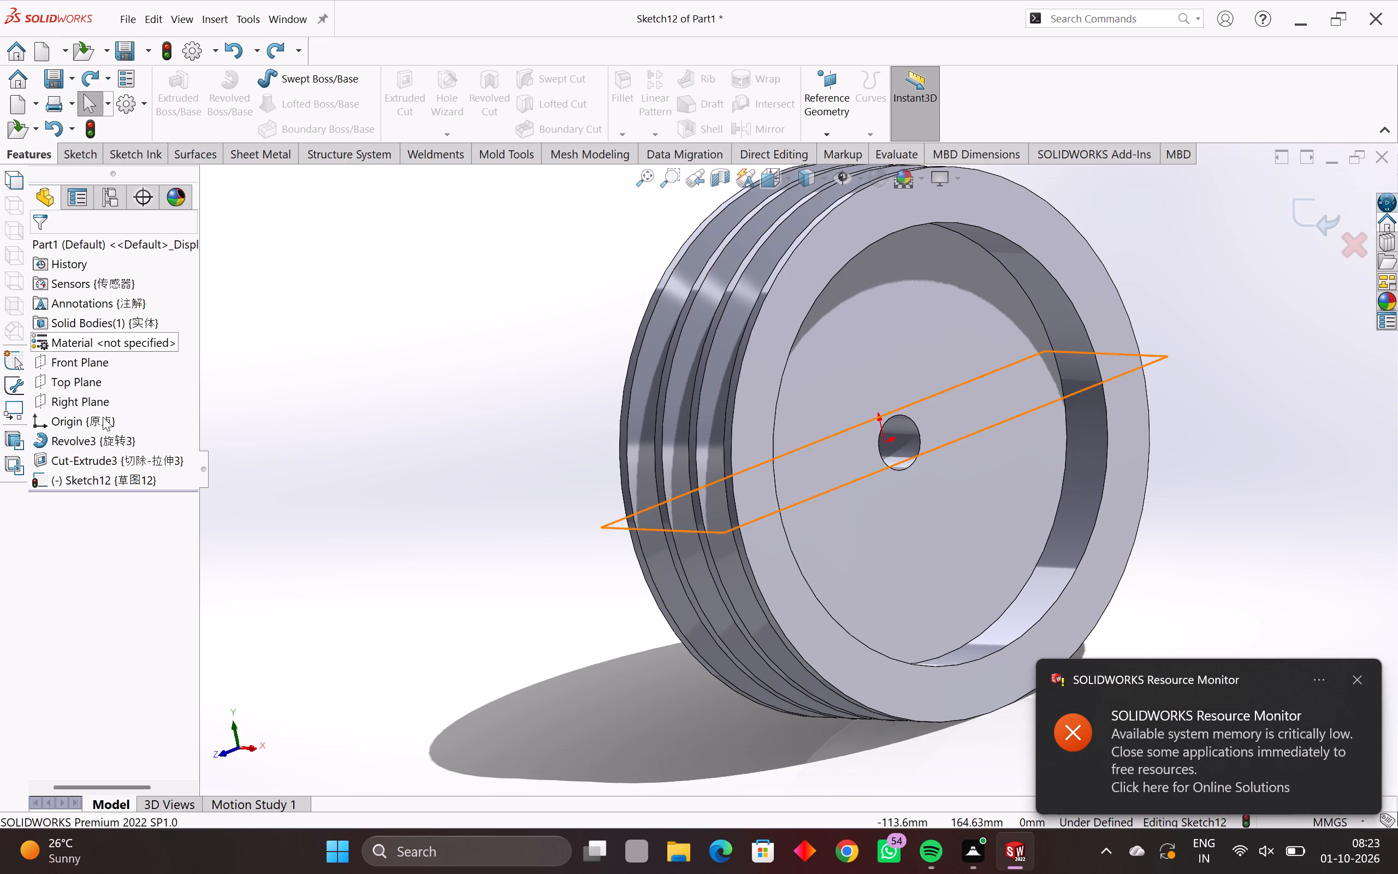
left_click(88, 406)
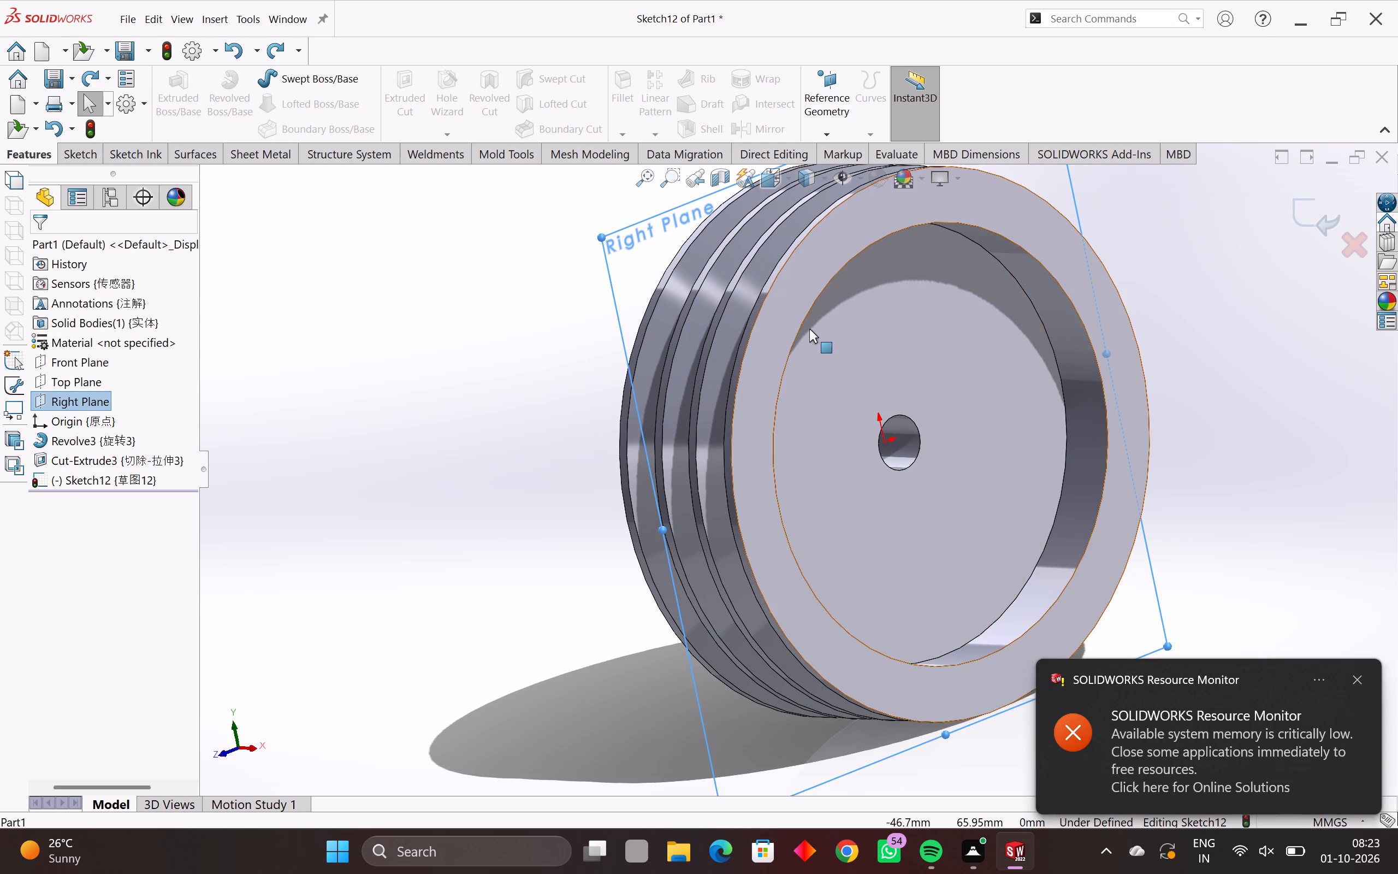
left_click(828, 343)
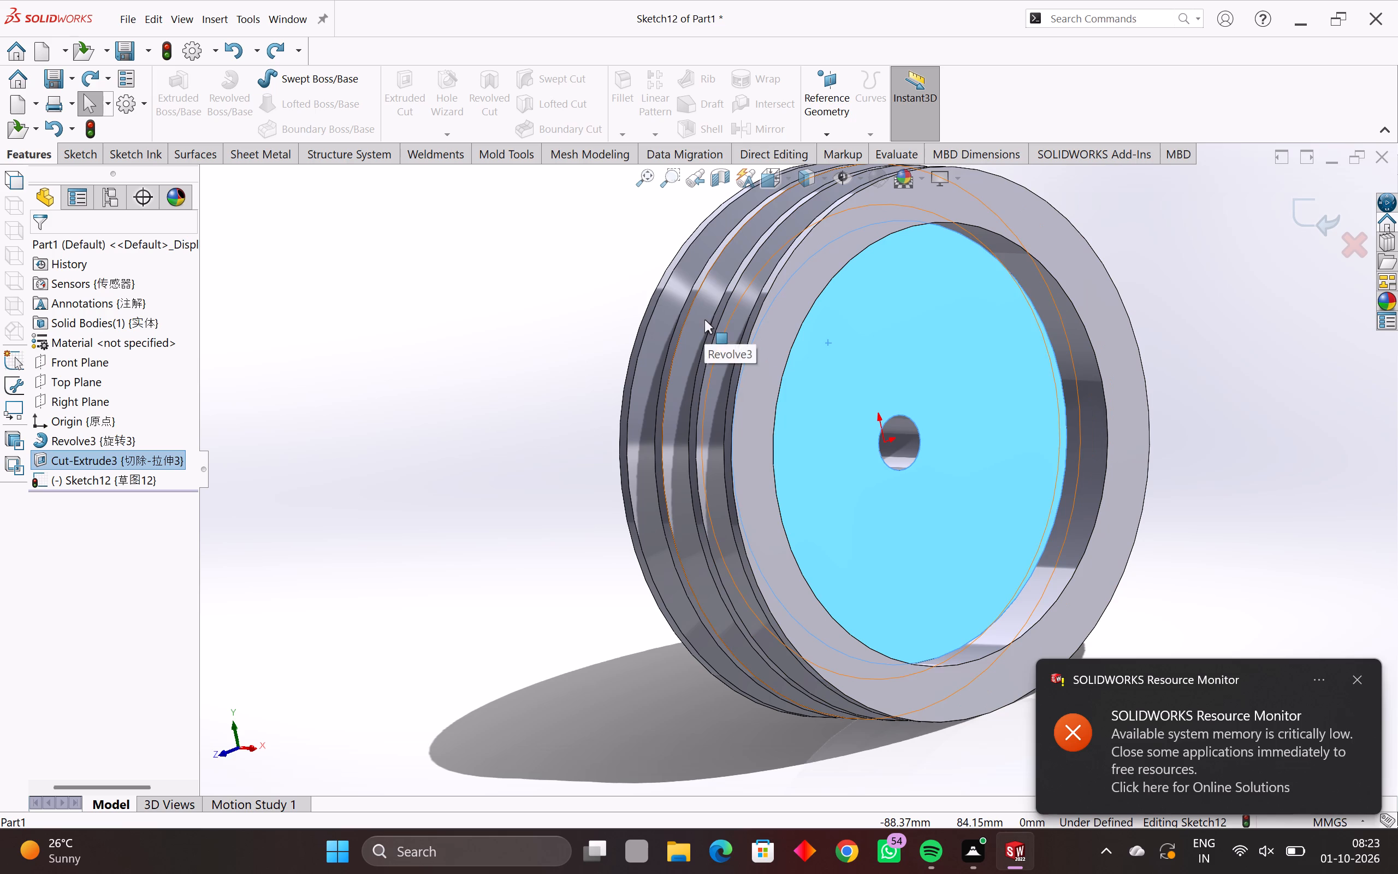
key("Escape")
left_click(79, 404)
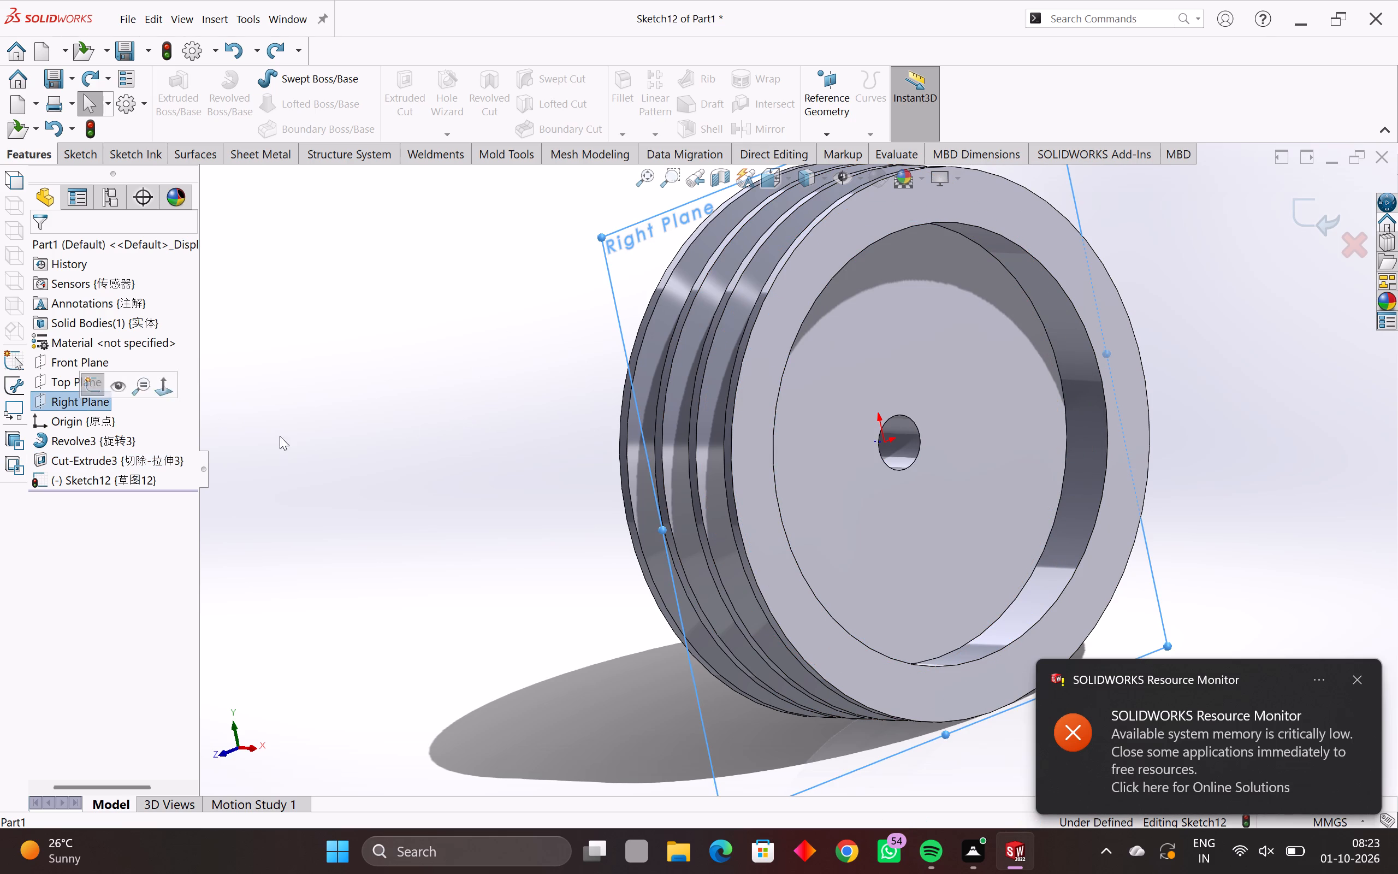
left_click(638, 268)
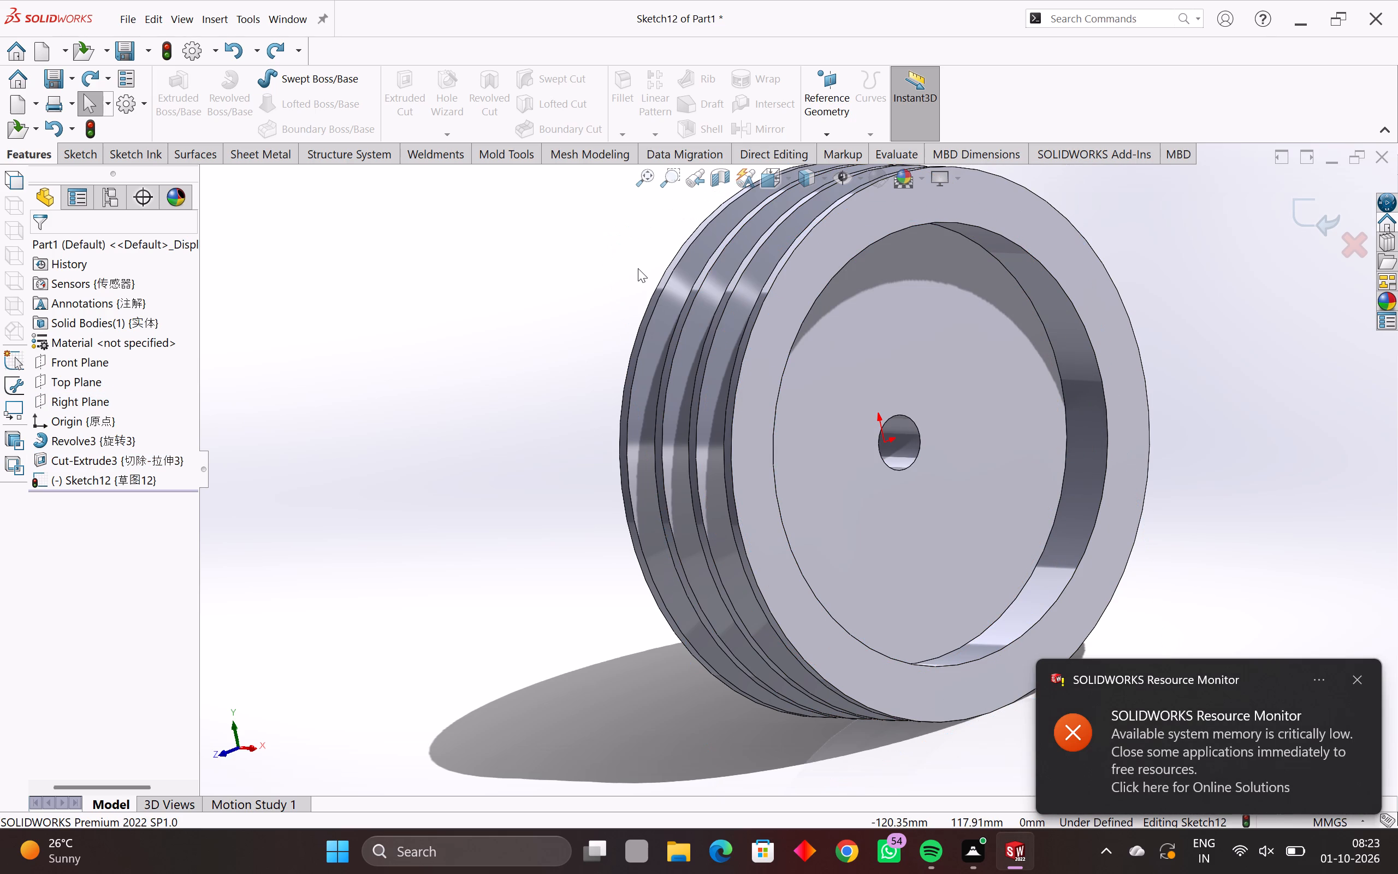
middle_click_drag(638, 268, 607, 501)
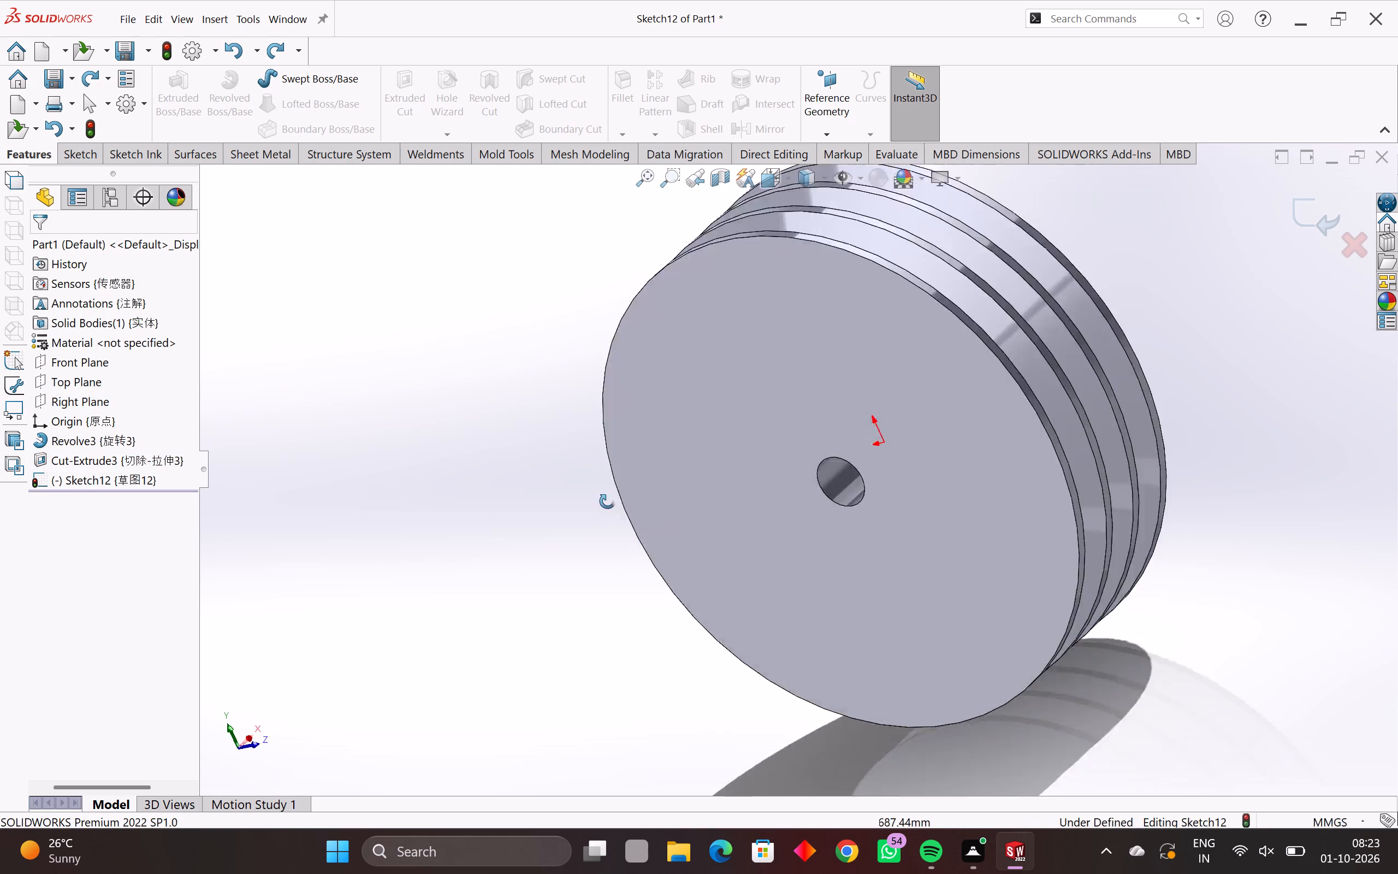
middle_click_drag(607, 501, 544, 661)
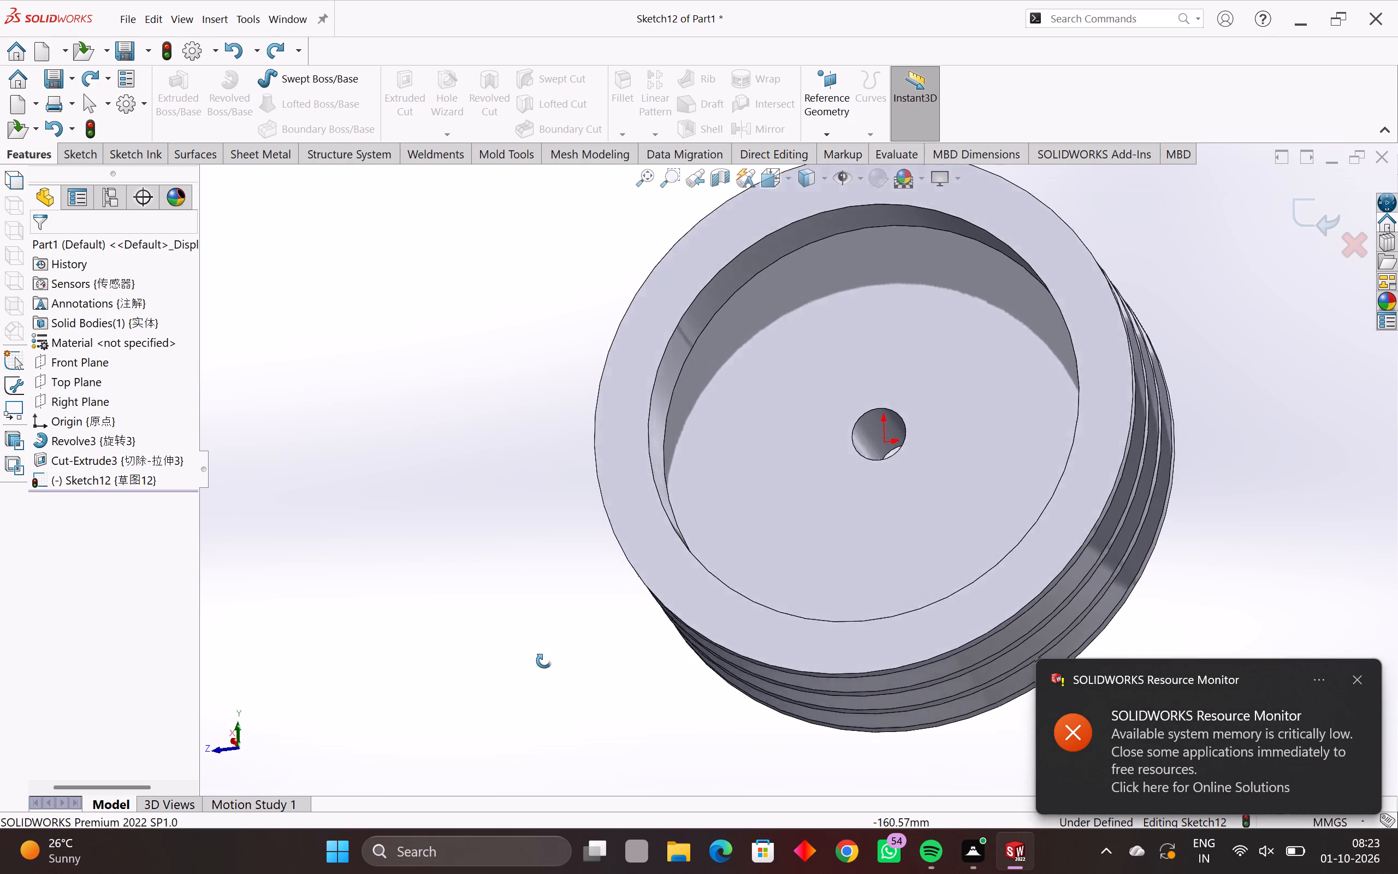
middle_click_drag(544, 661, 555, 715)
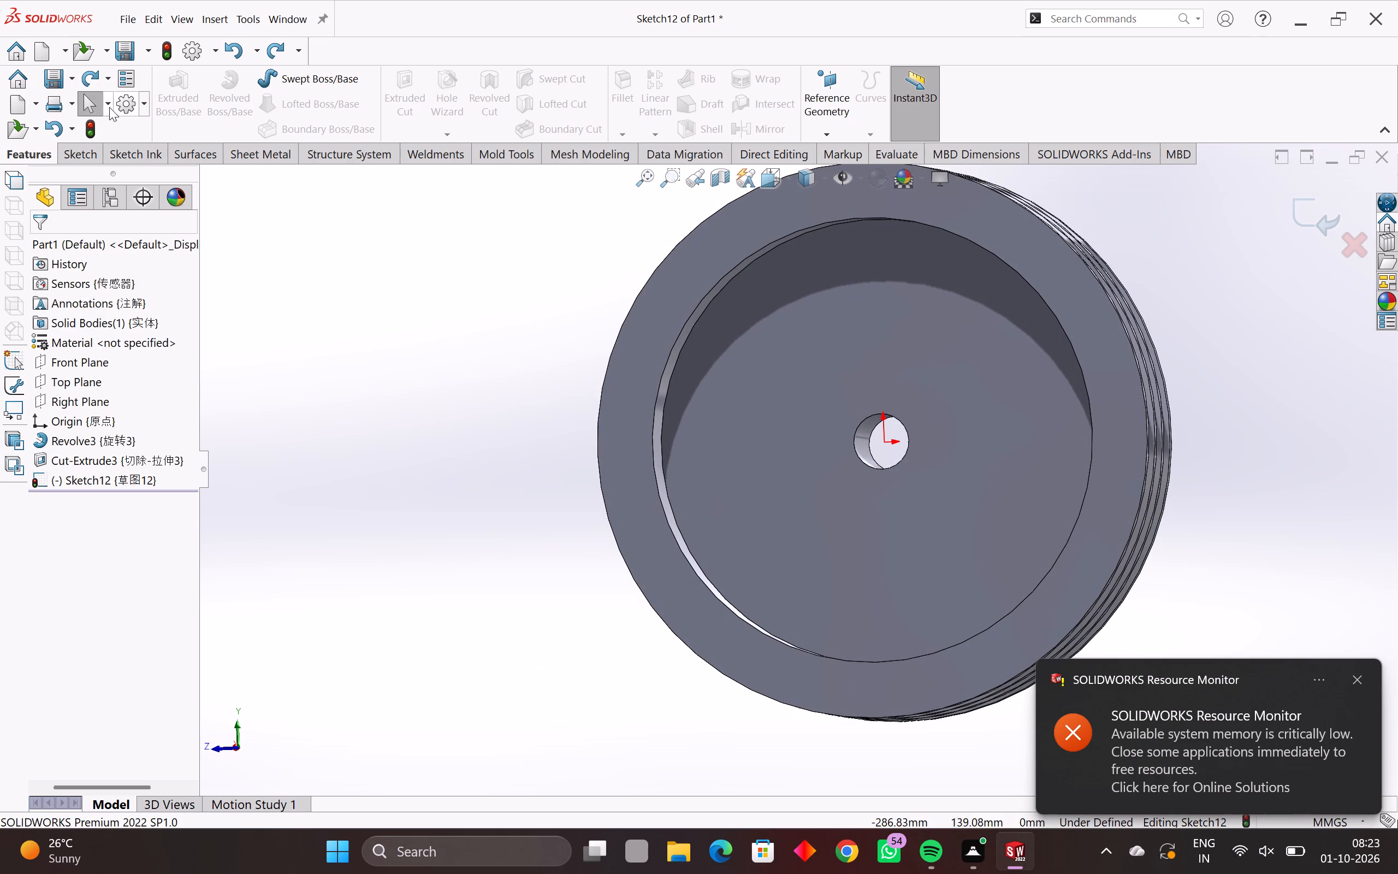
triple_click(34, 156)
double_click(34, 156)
Turn off Instant3D.
left_click(933, 83)
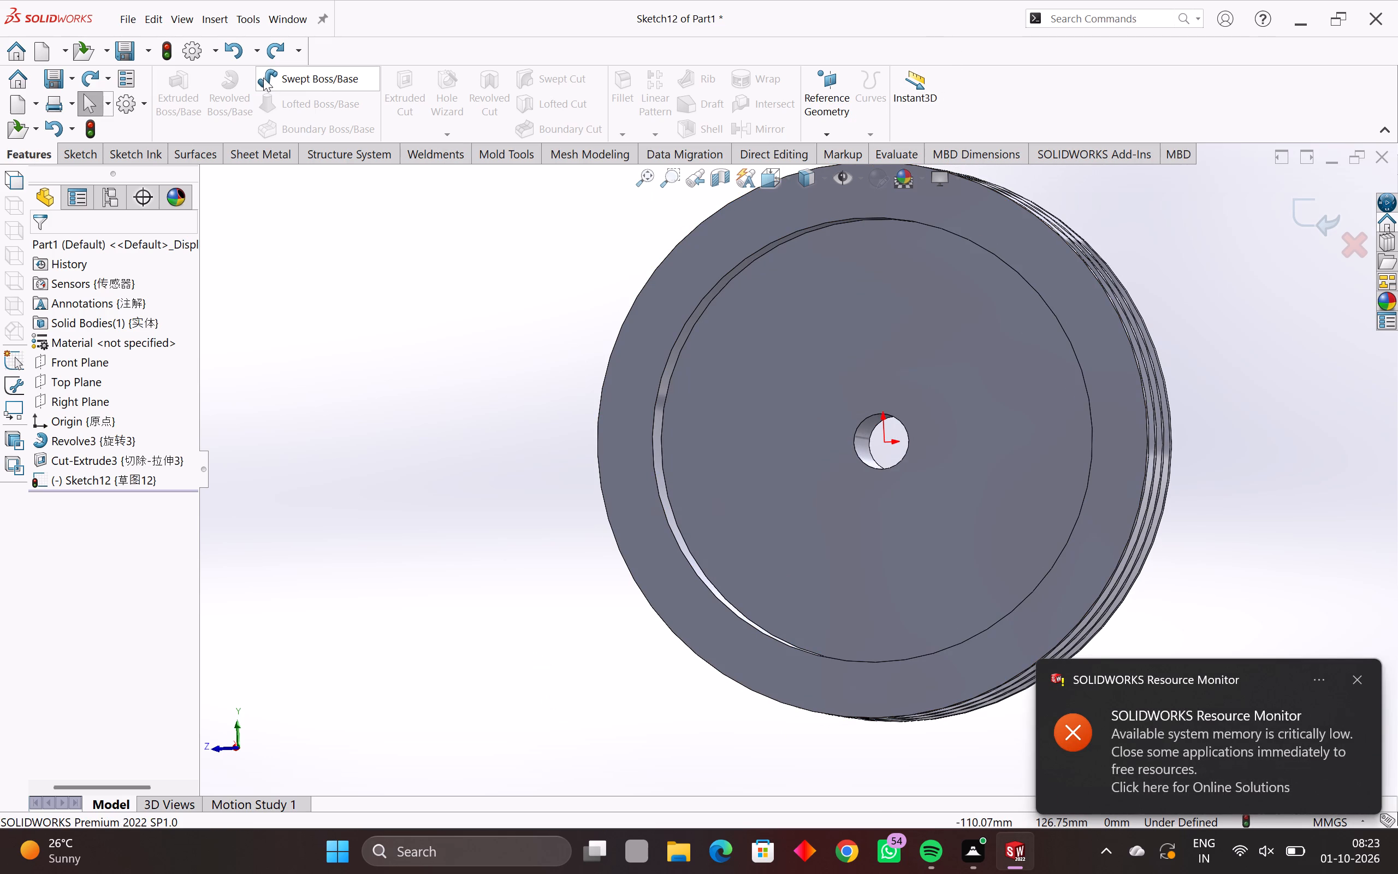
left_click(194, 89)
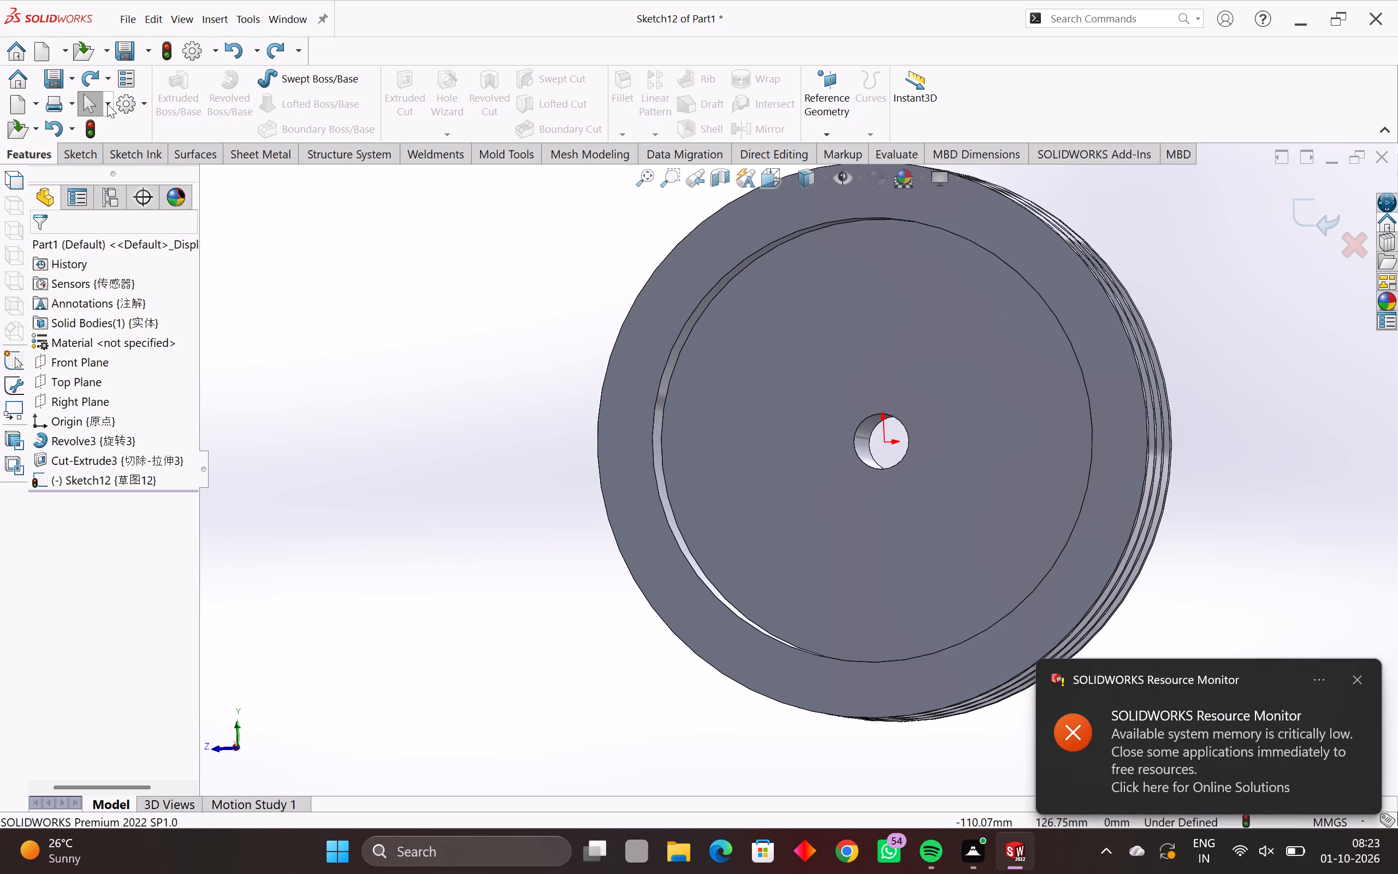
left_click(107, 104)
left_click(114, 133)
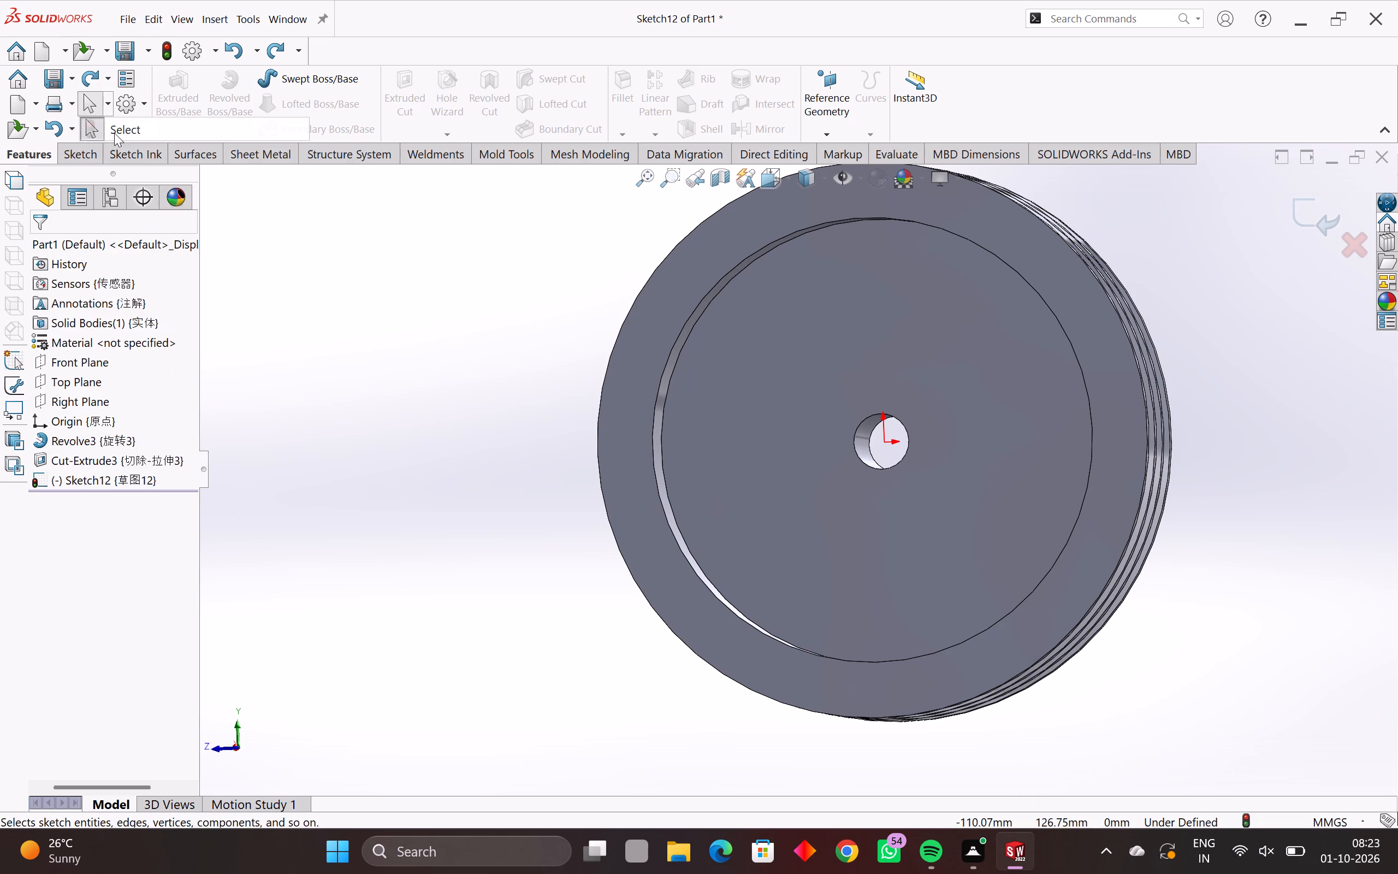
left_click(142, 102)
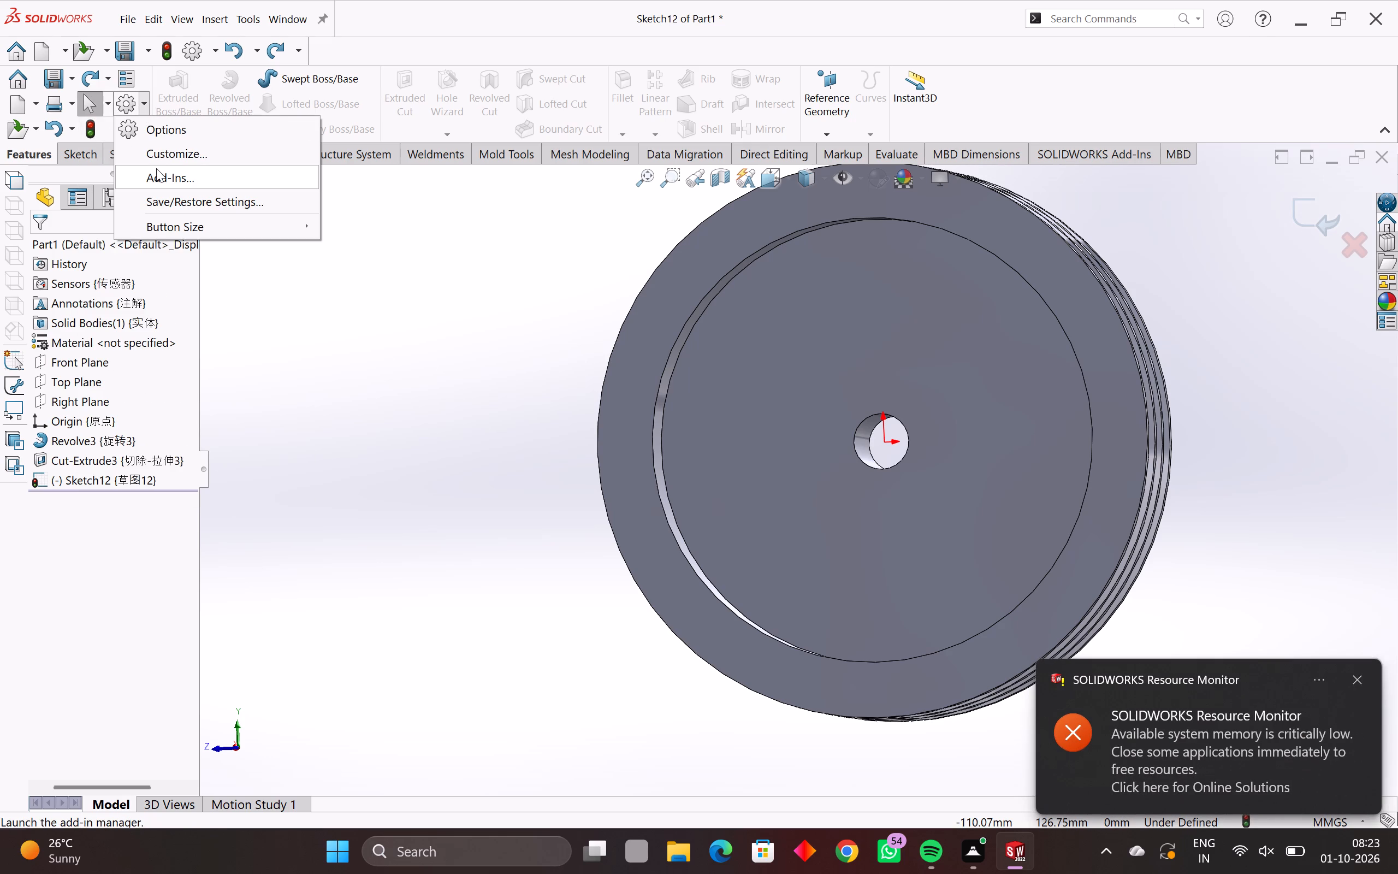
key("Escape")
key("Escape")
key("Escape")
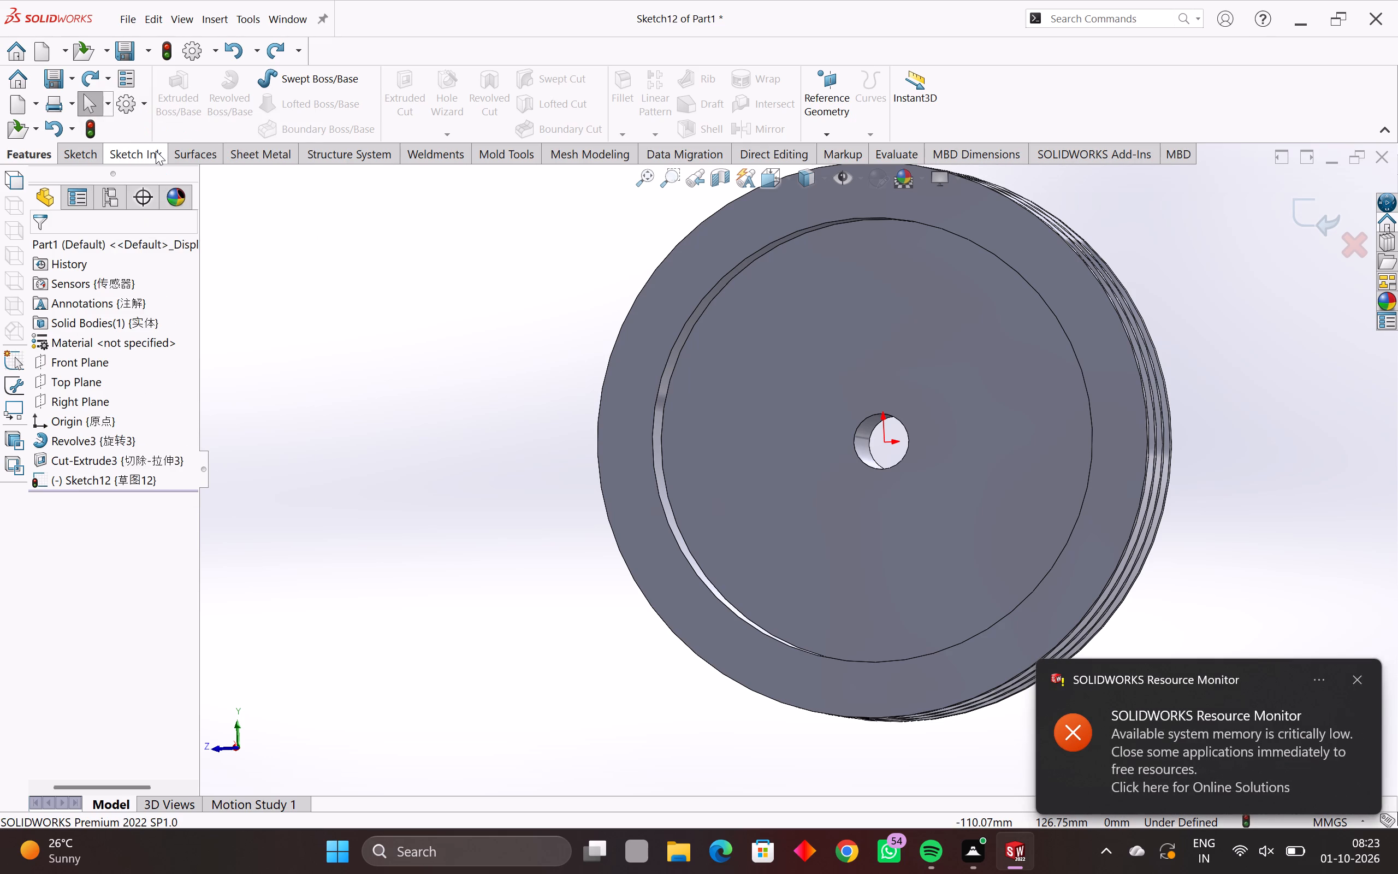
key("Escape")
Exit the empty sketch on the Right Plane and return to the solid feature commands.
left_click(33, 160)
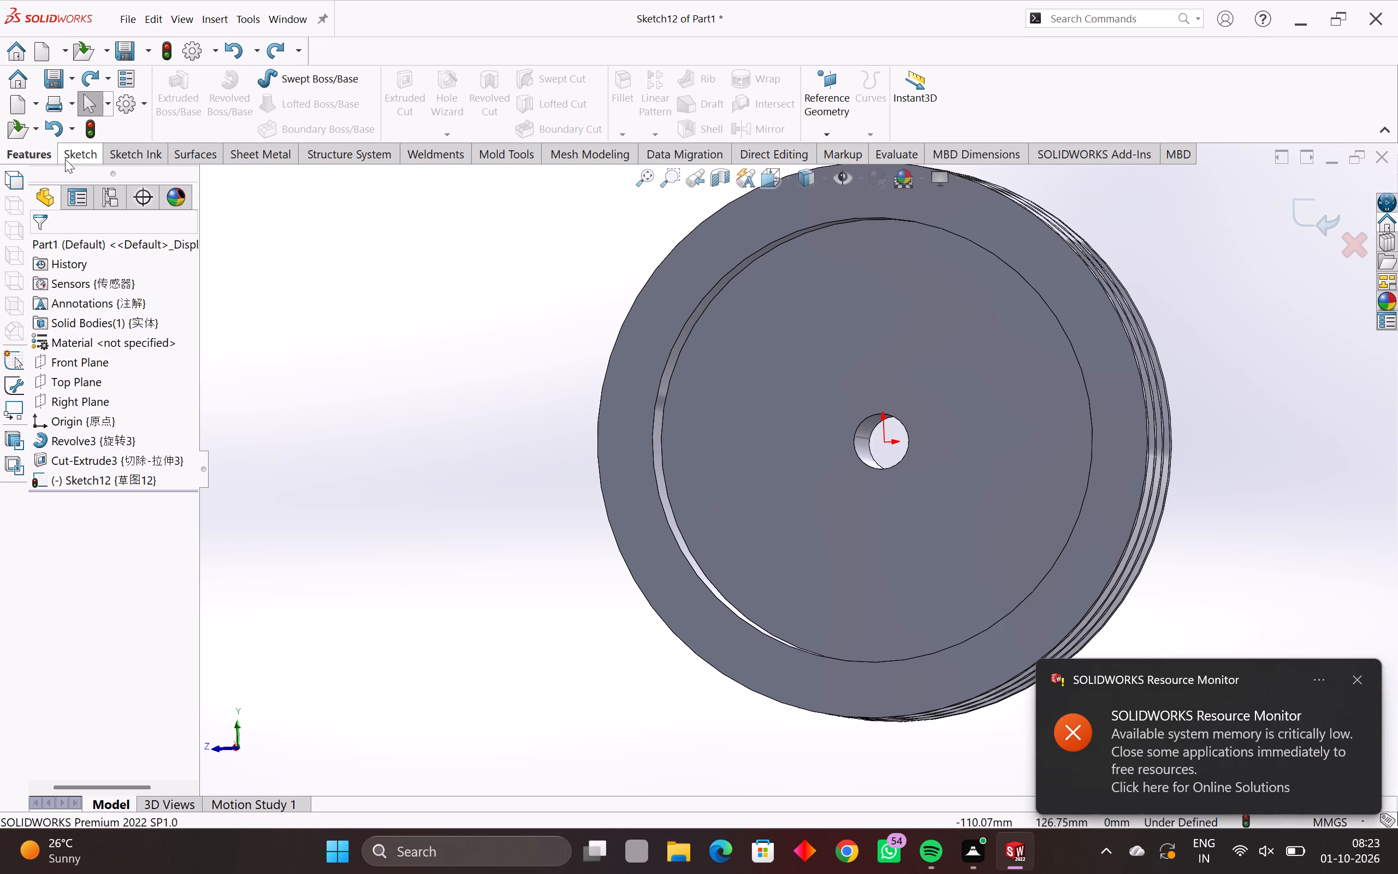
left_click(65, 159)
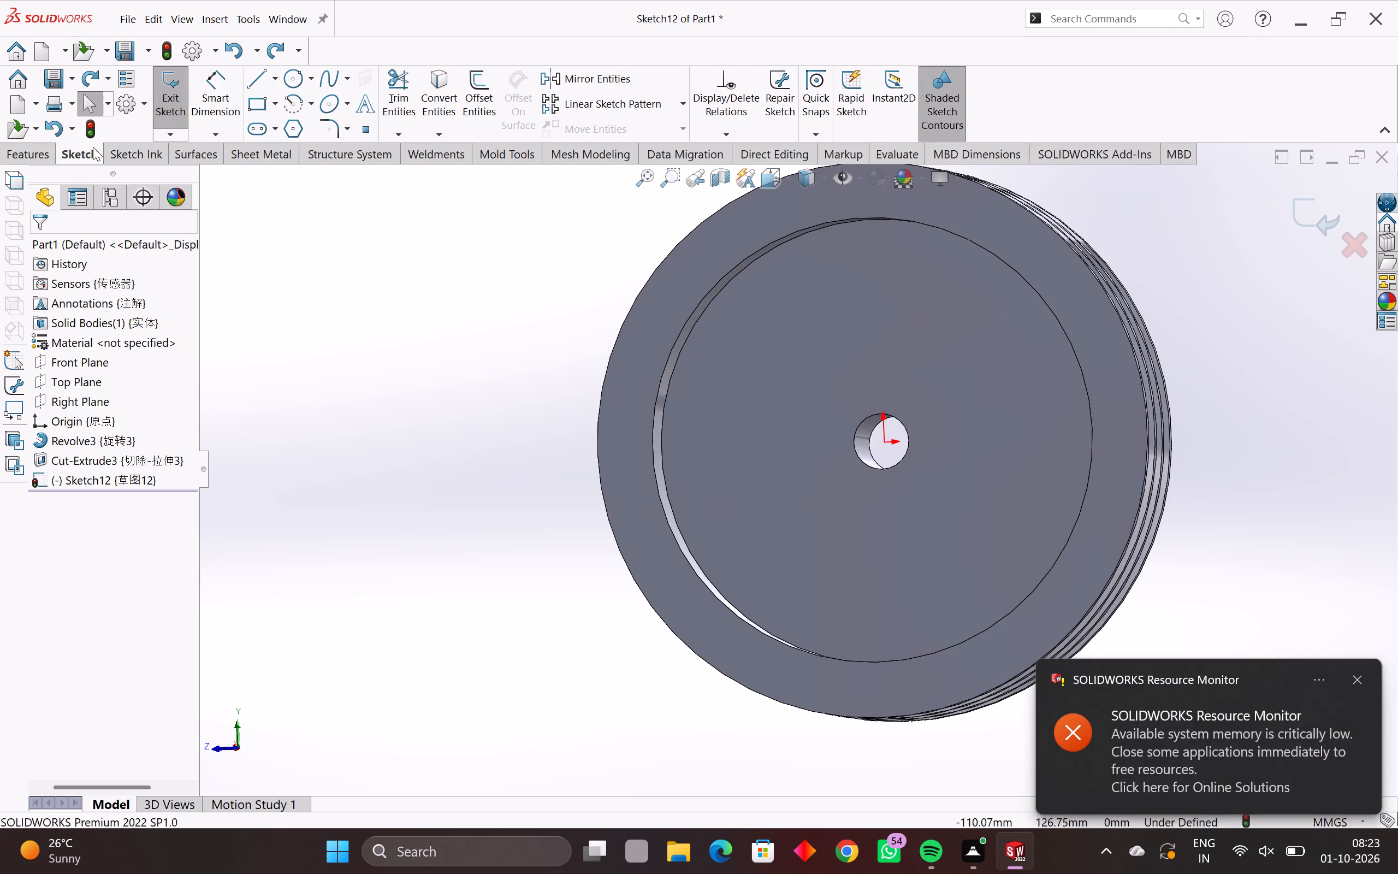
left_click(141, 146)
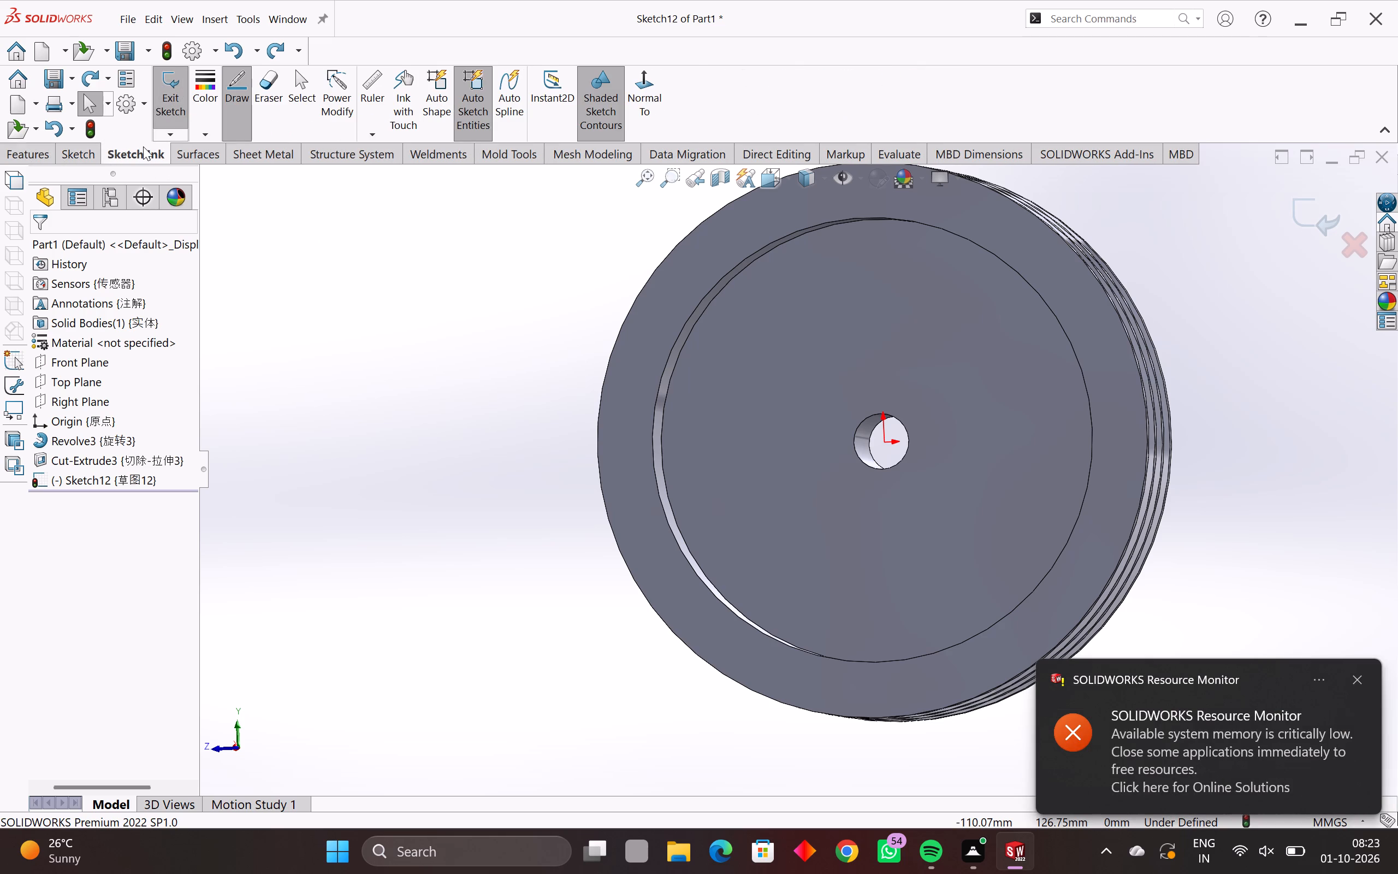
left_click(157, 111)
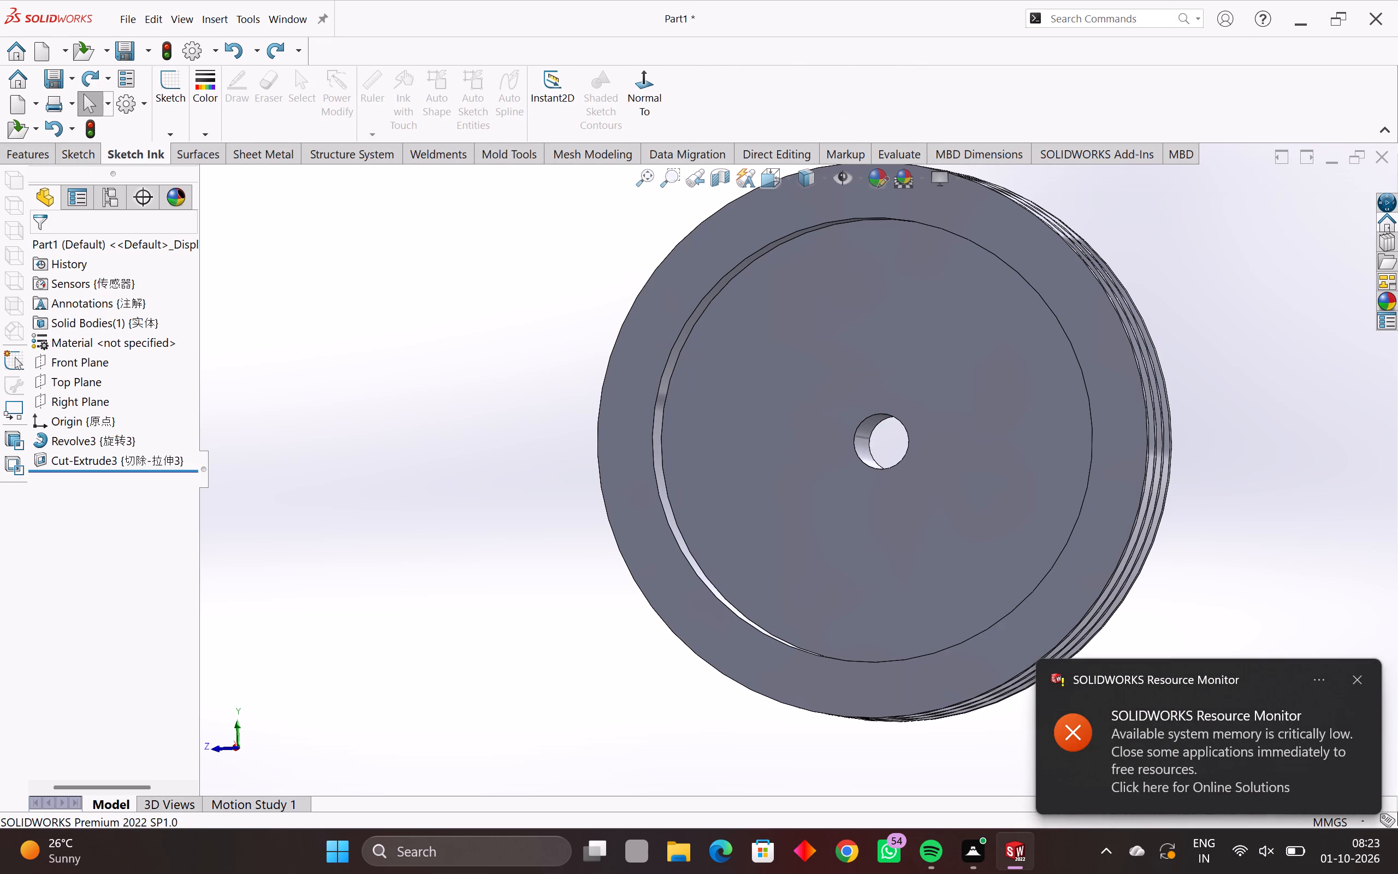
left_click(39, 164)
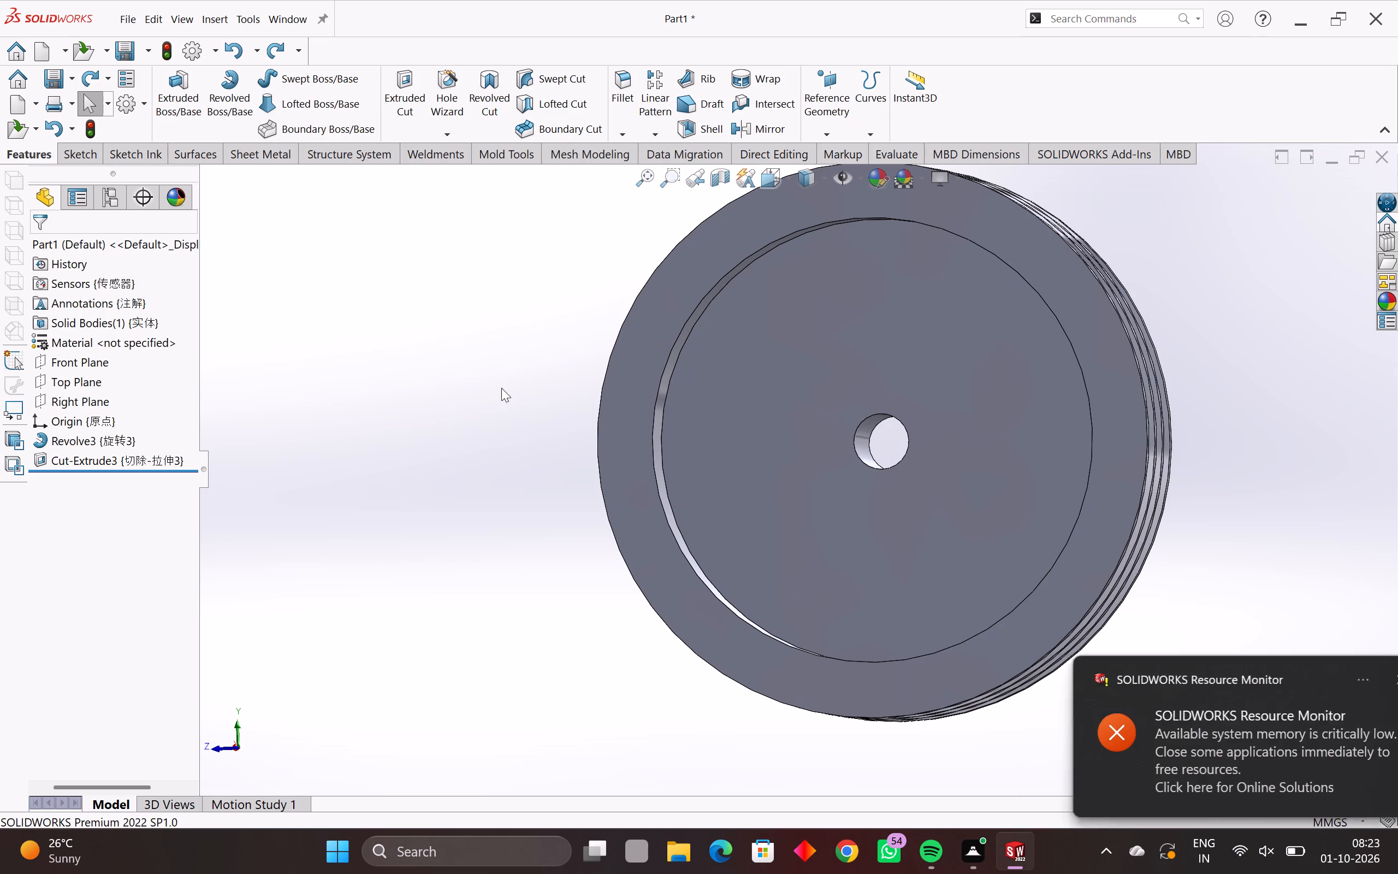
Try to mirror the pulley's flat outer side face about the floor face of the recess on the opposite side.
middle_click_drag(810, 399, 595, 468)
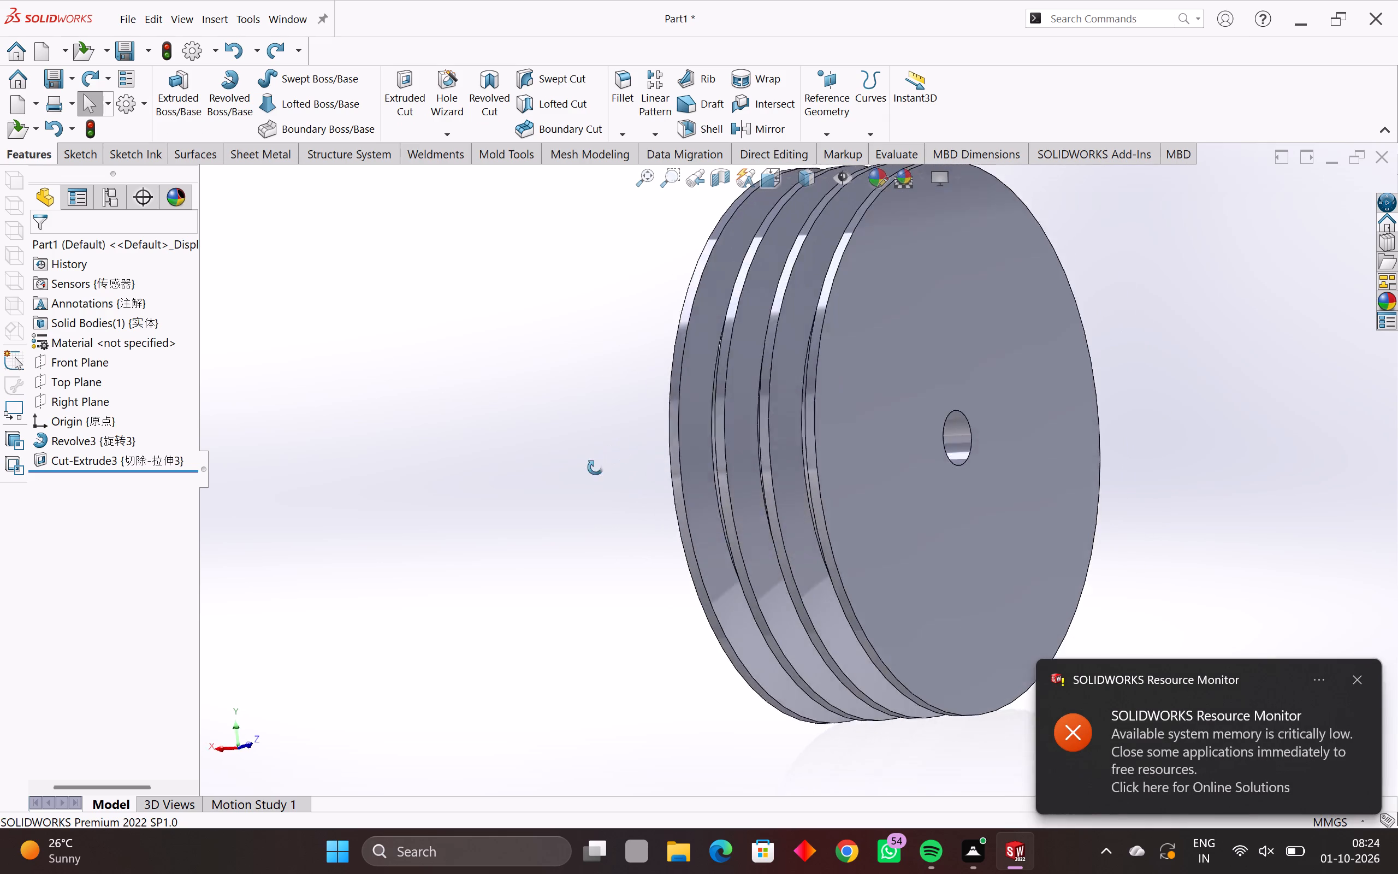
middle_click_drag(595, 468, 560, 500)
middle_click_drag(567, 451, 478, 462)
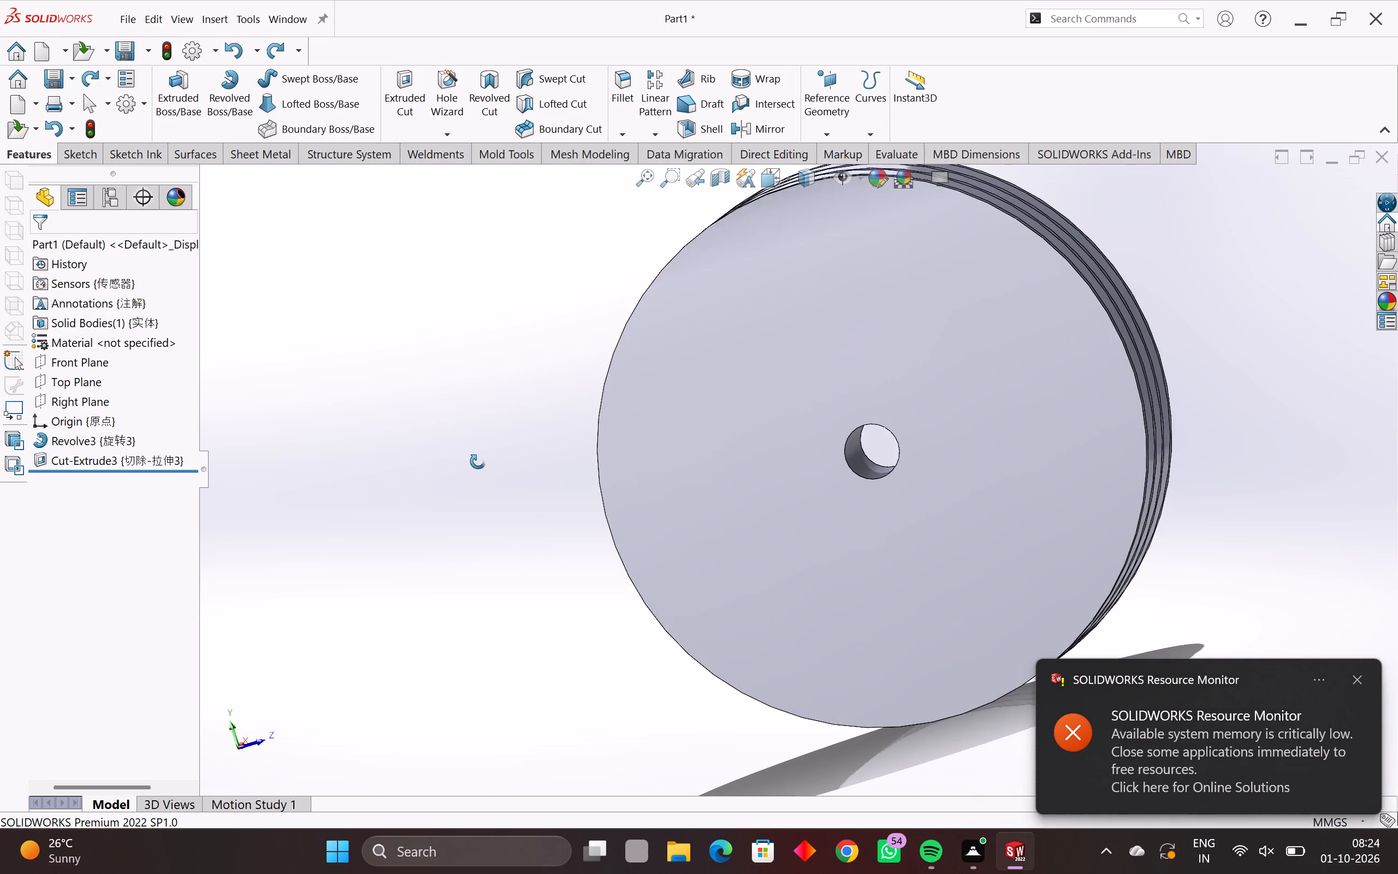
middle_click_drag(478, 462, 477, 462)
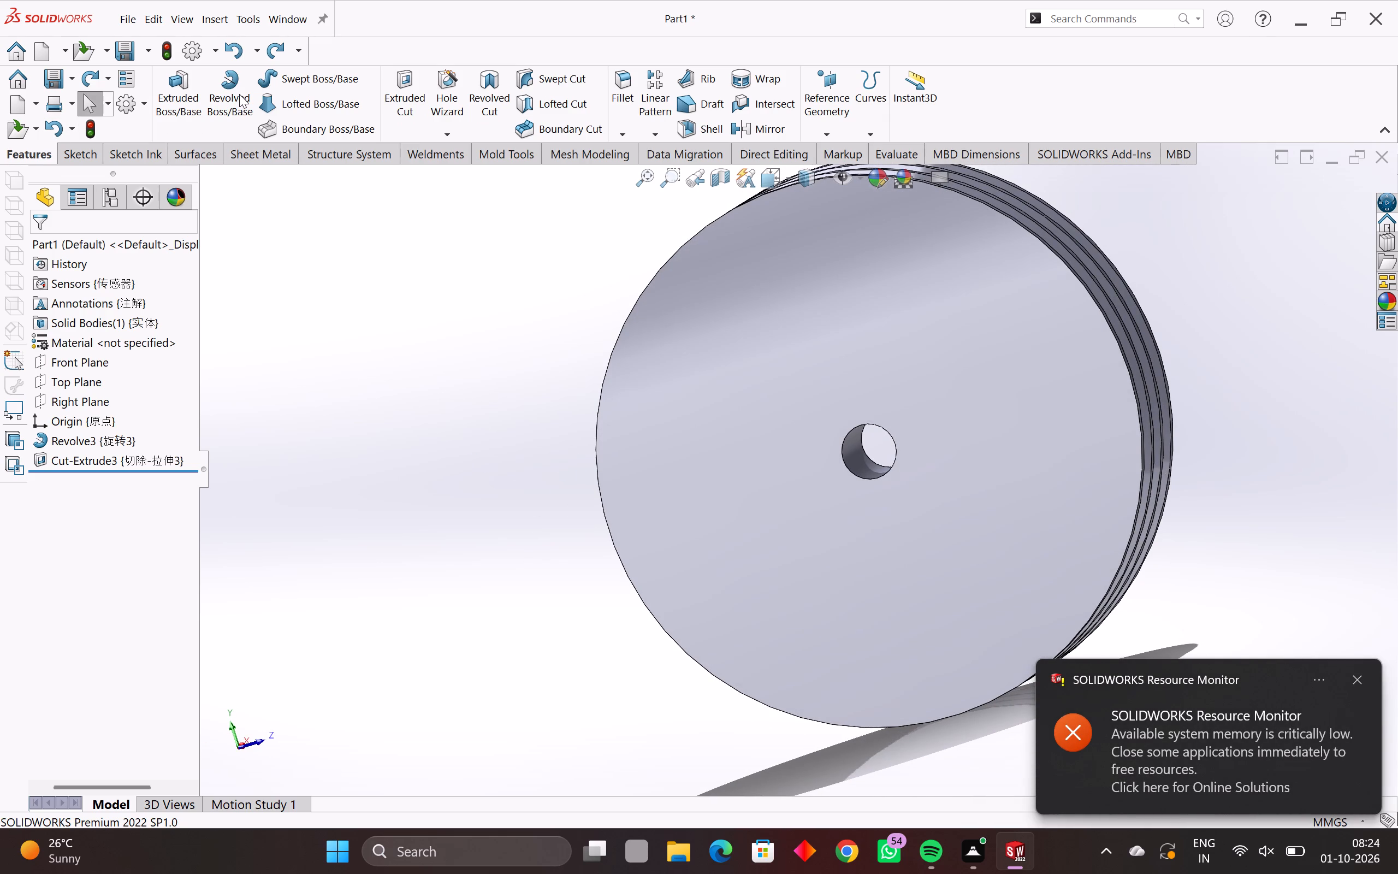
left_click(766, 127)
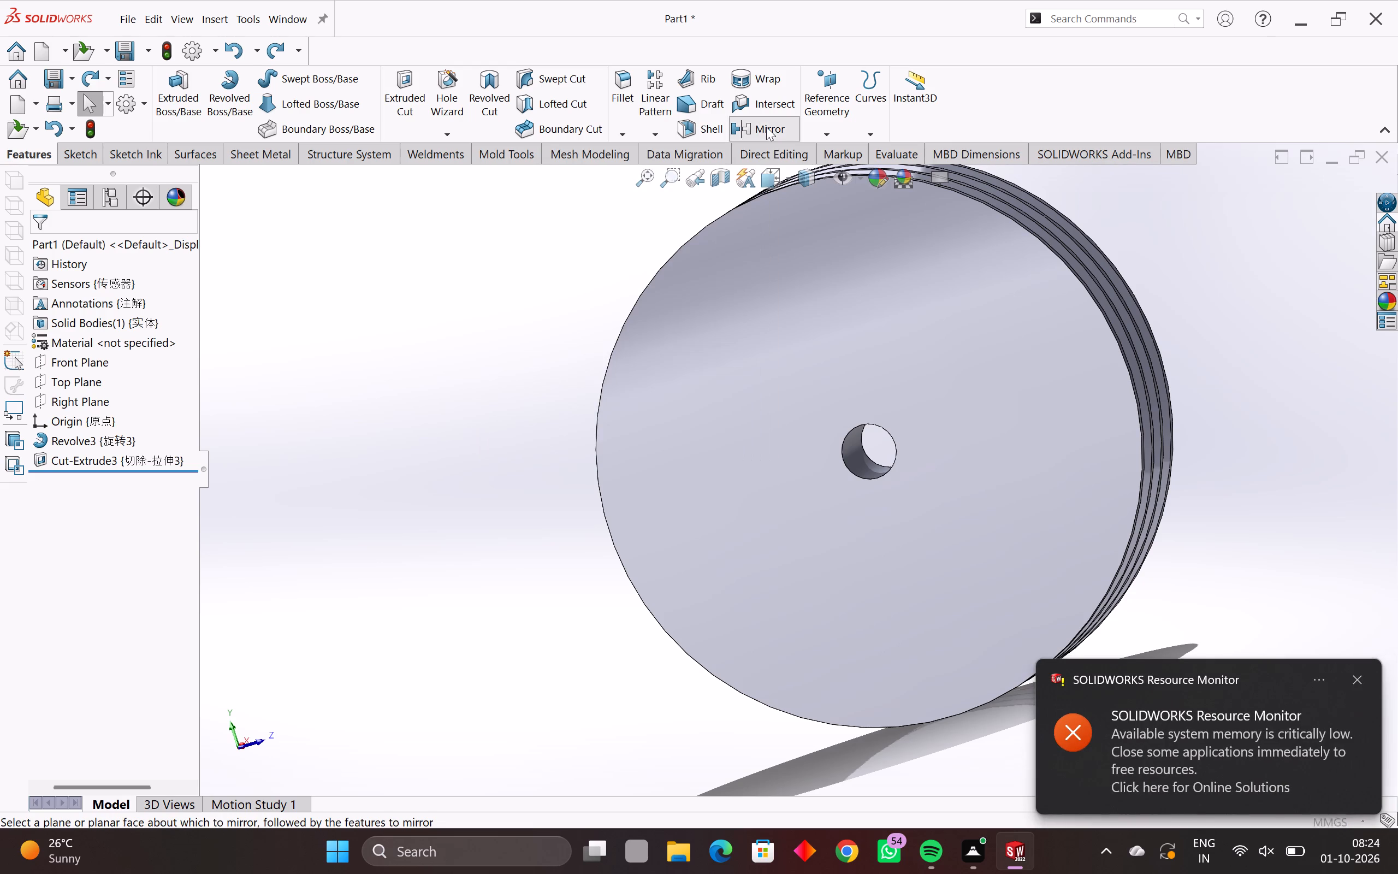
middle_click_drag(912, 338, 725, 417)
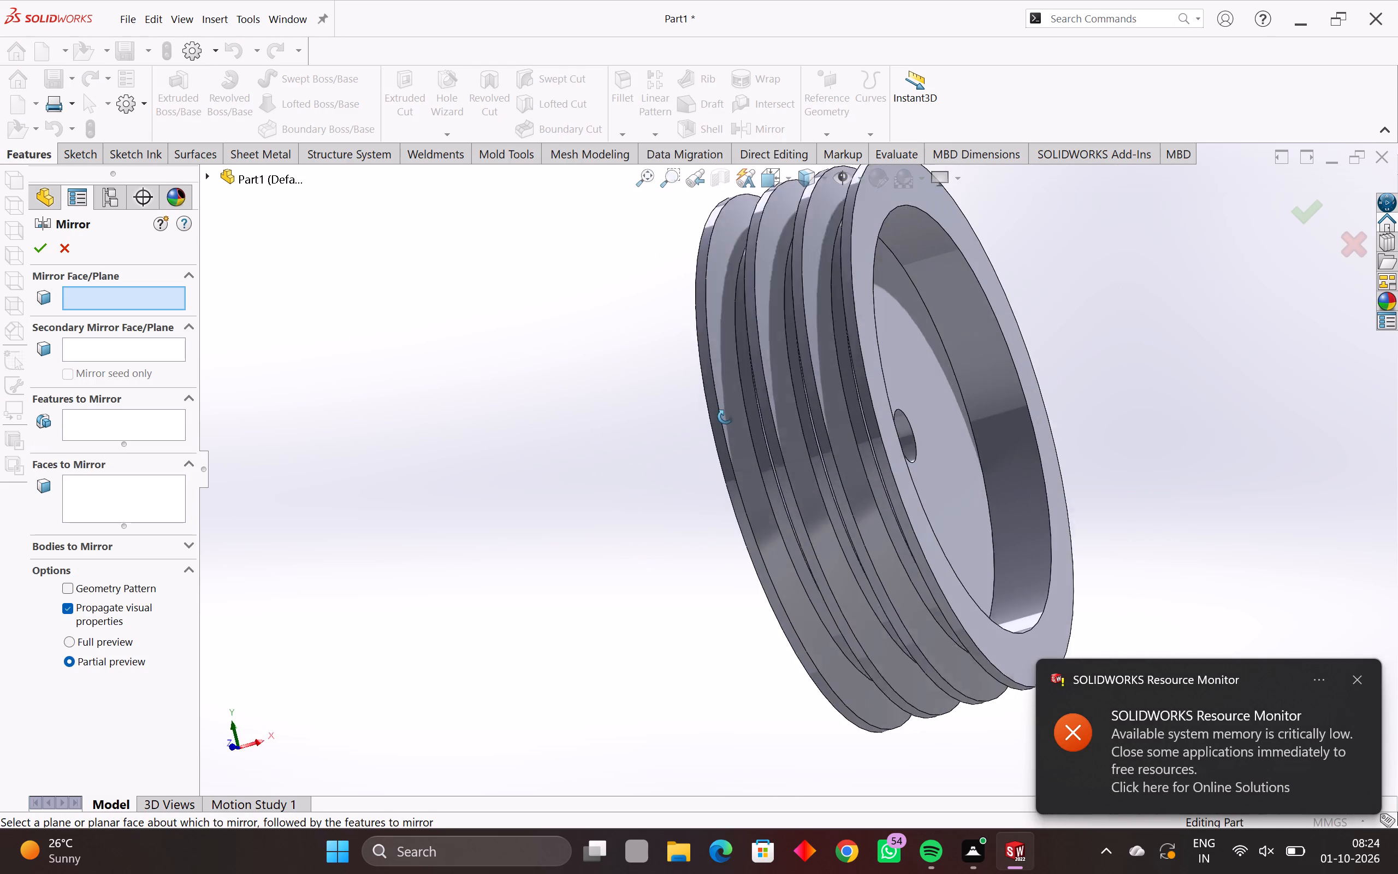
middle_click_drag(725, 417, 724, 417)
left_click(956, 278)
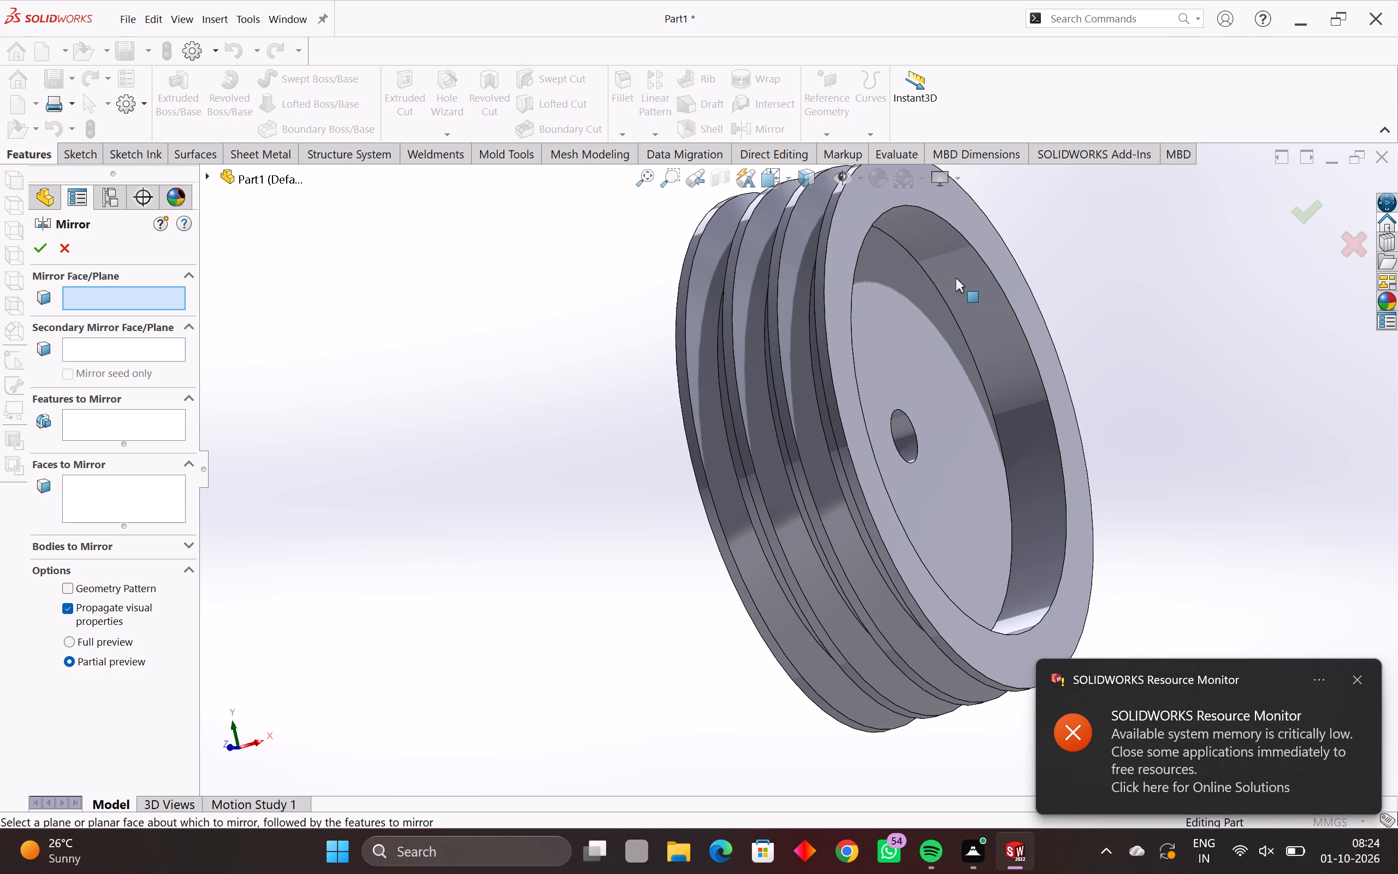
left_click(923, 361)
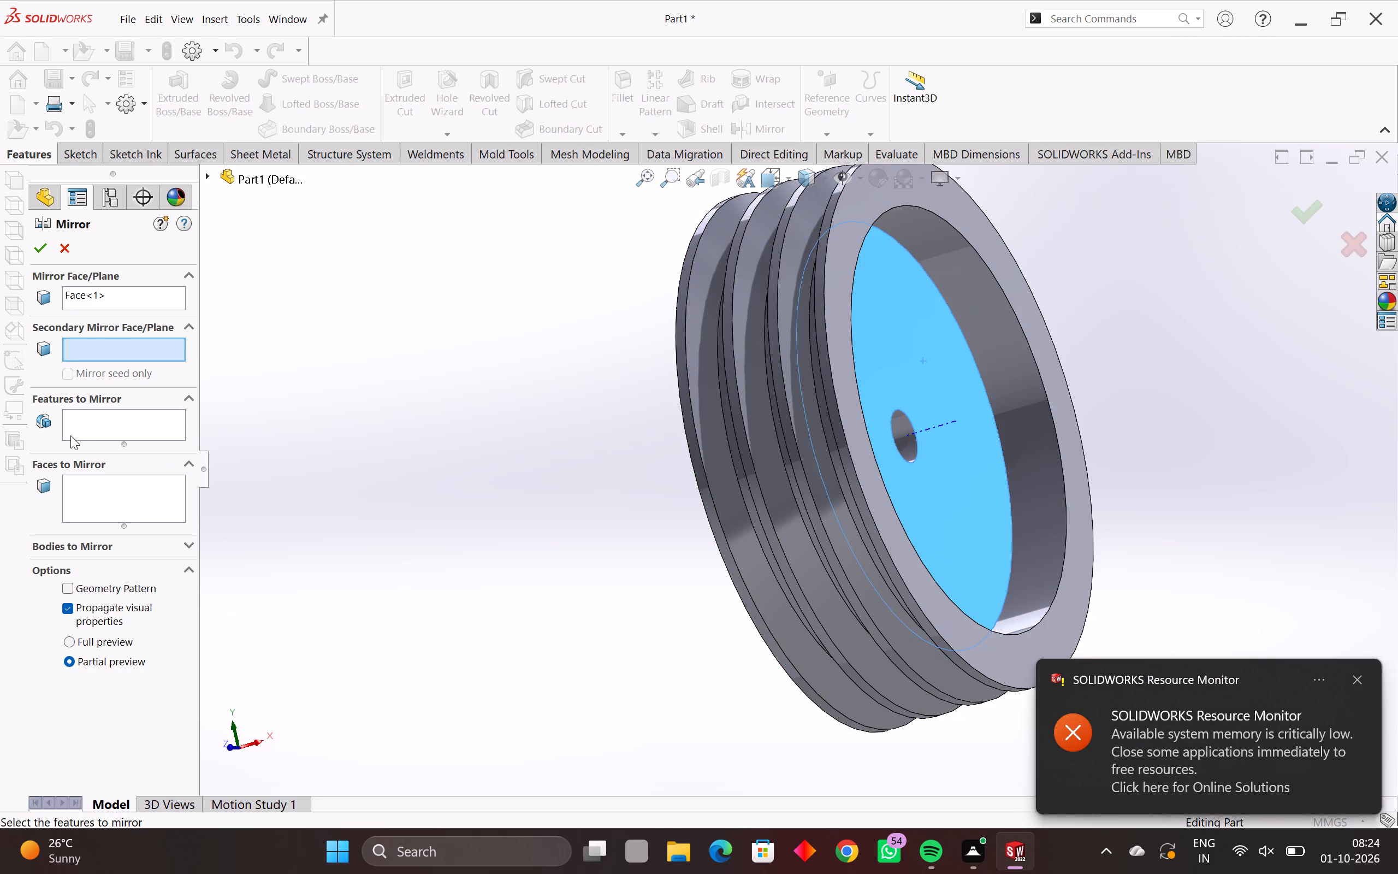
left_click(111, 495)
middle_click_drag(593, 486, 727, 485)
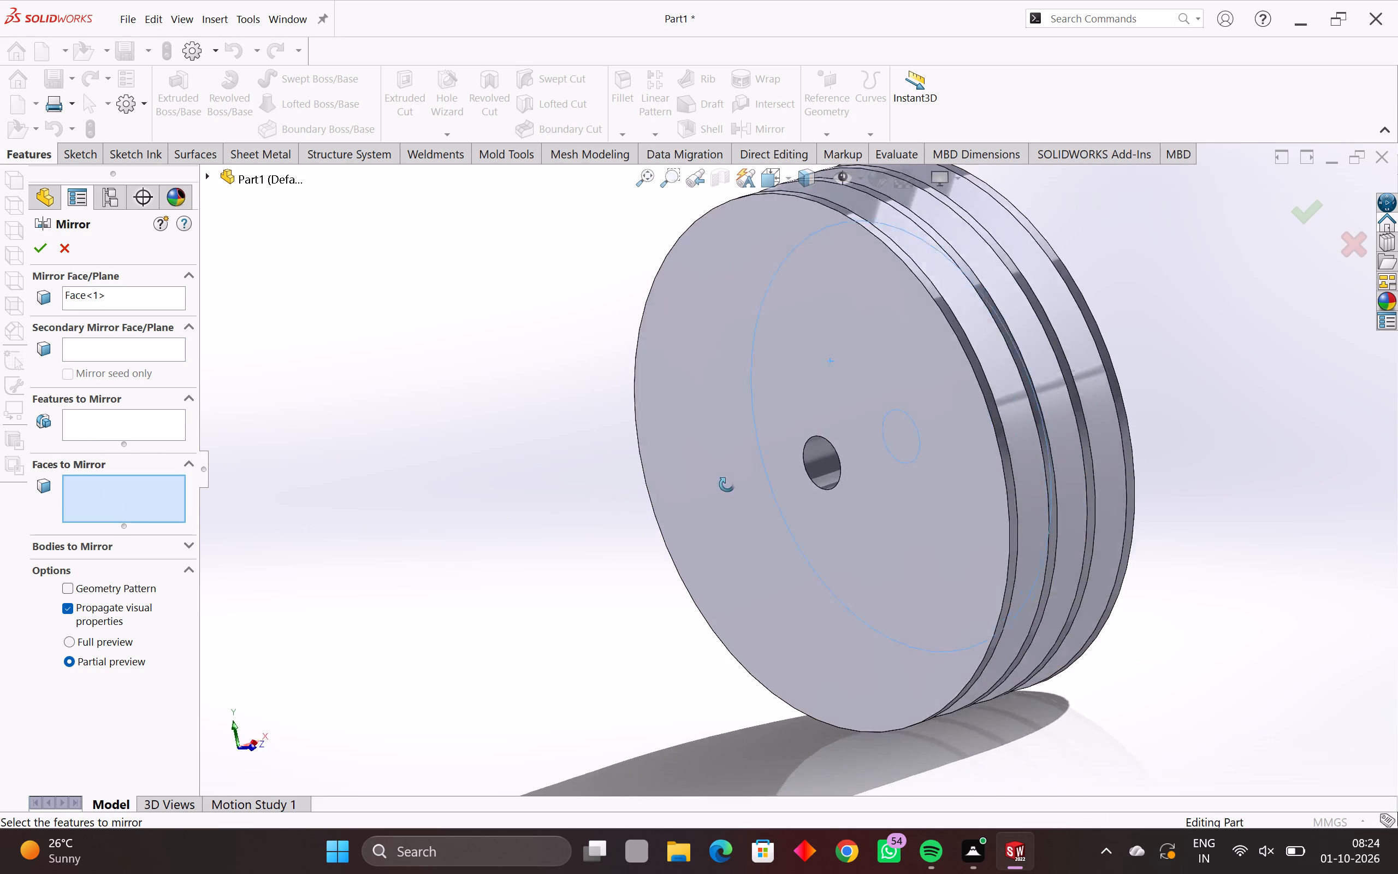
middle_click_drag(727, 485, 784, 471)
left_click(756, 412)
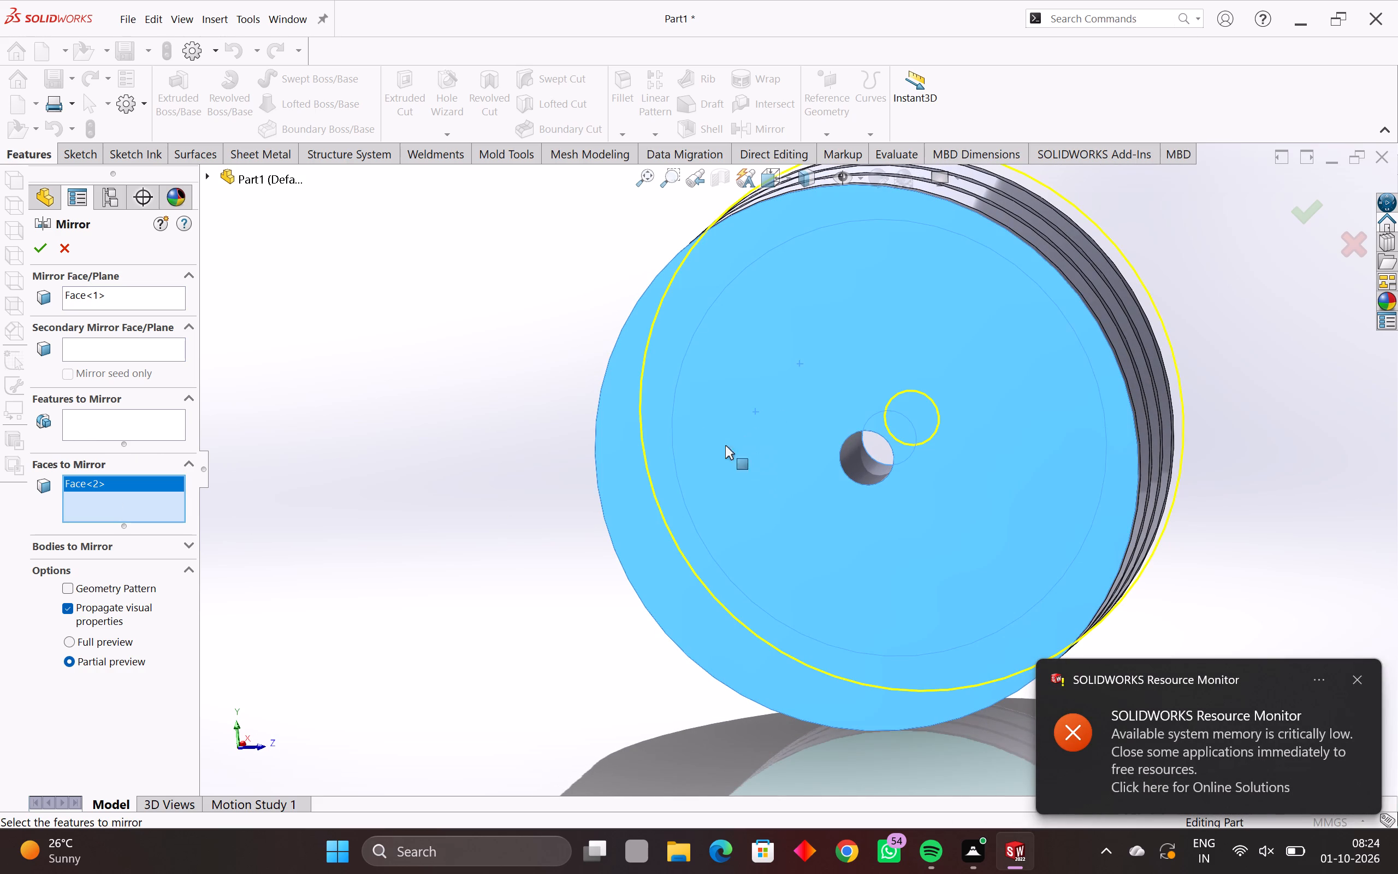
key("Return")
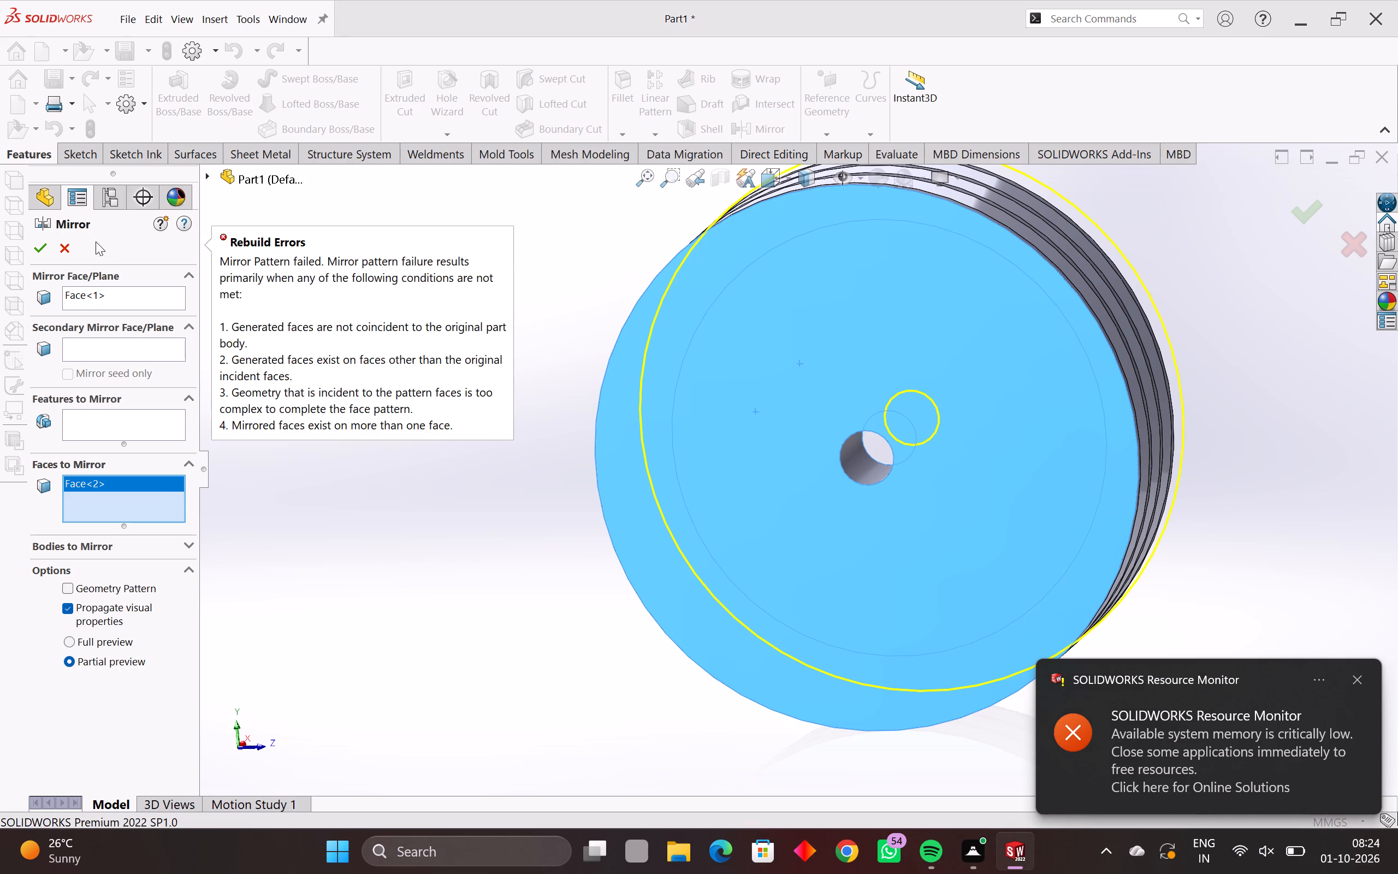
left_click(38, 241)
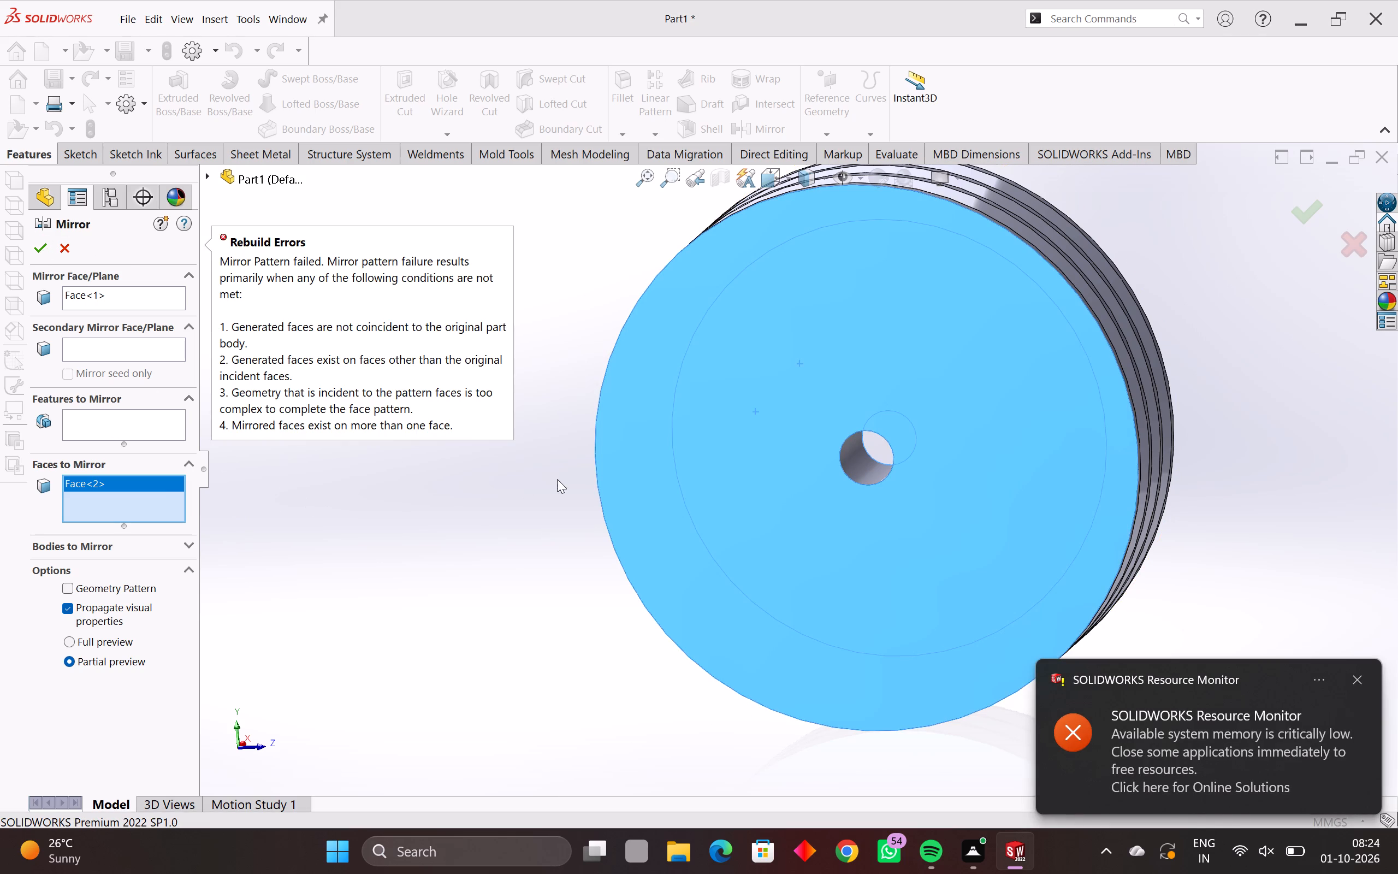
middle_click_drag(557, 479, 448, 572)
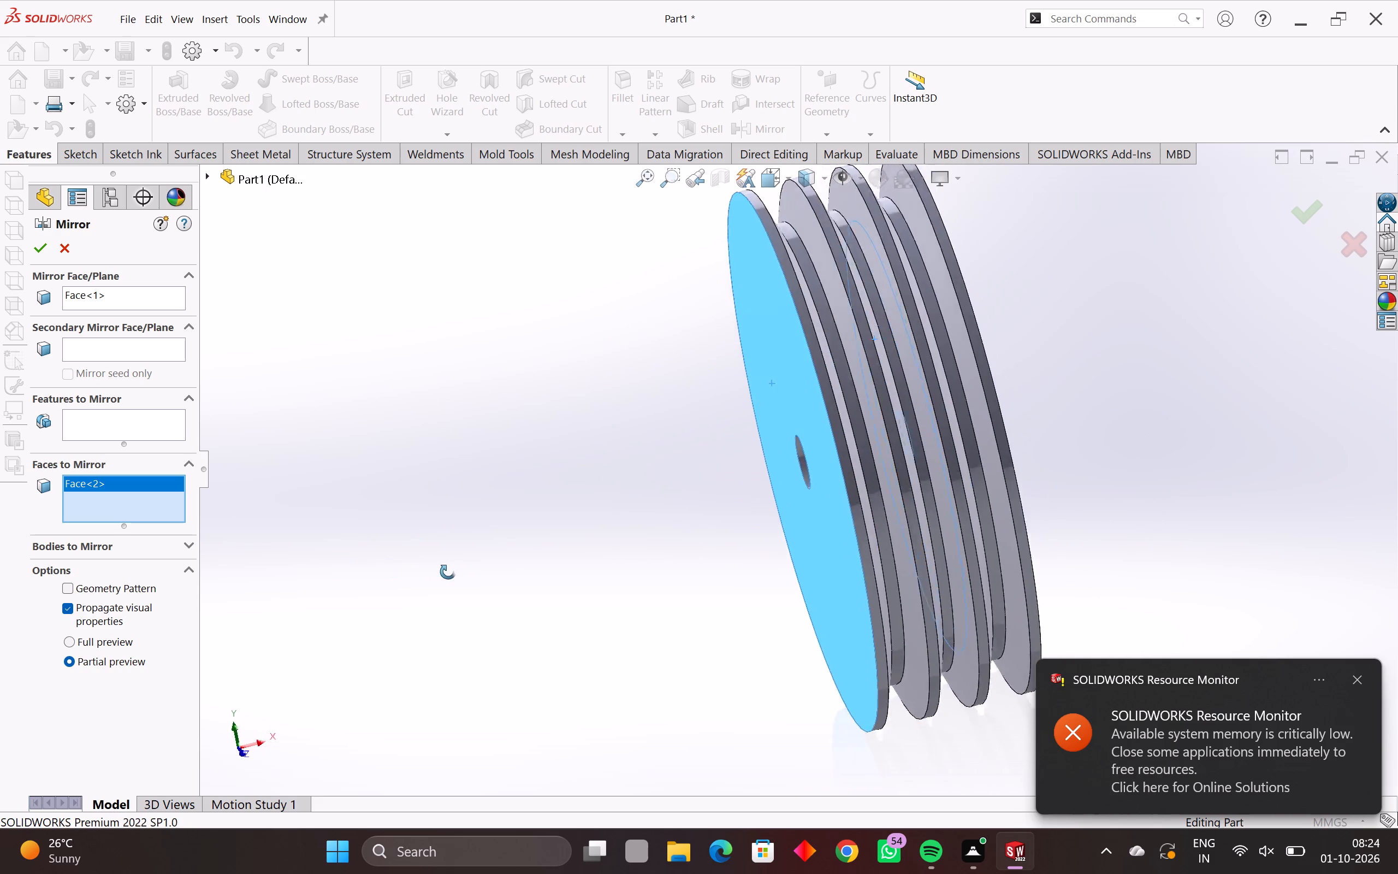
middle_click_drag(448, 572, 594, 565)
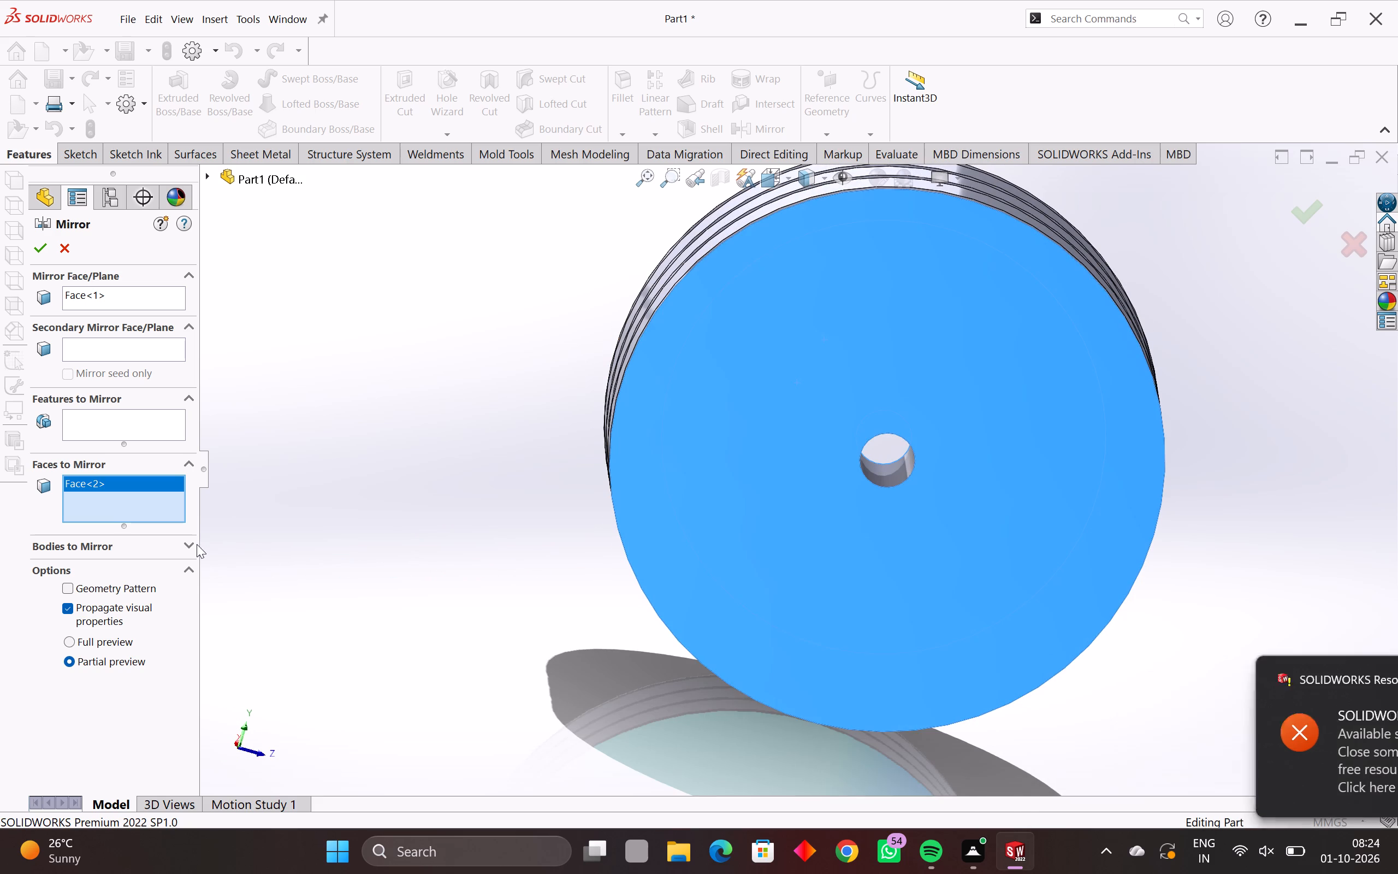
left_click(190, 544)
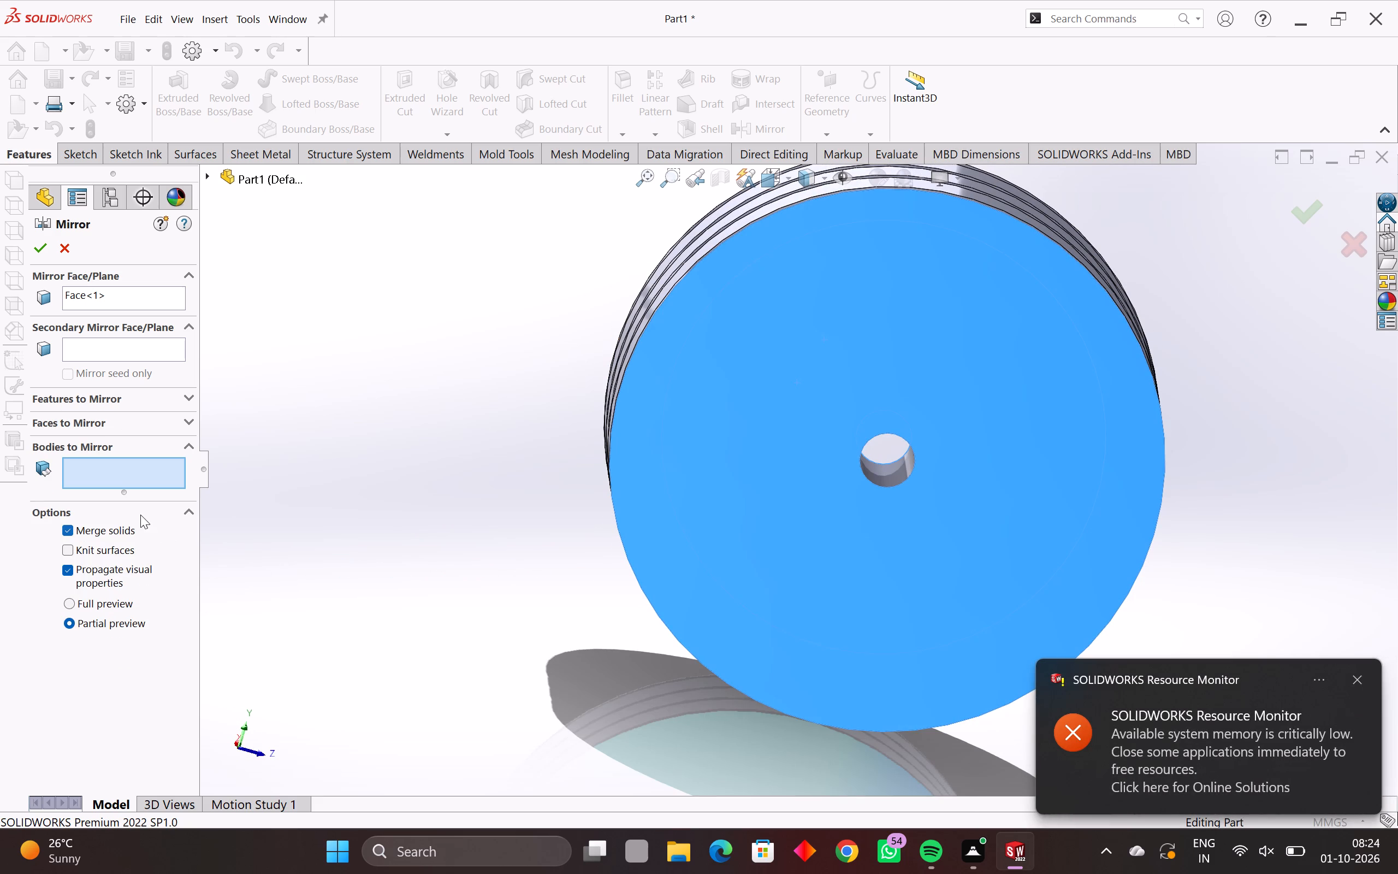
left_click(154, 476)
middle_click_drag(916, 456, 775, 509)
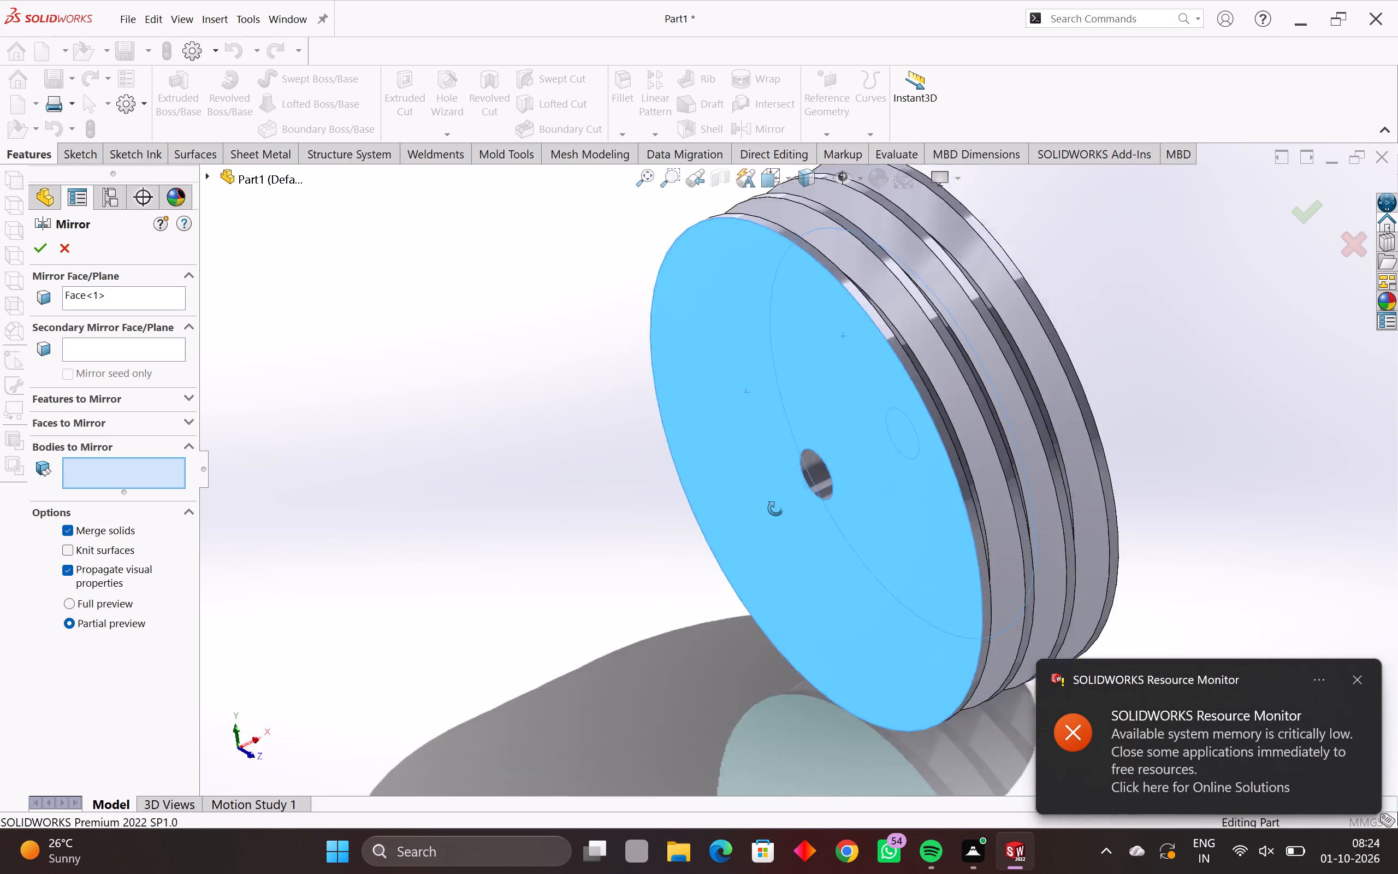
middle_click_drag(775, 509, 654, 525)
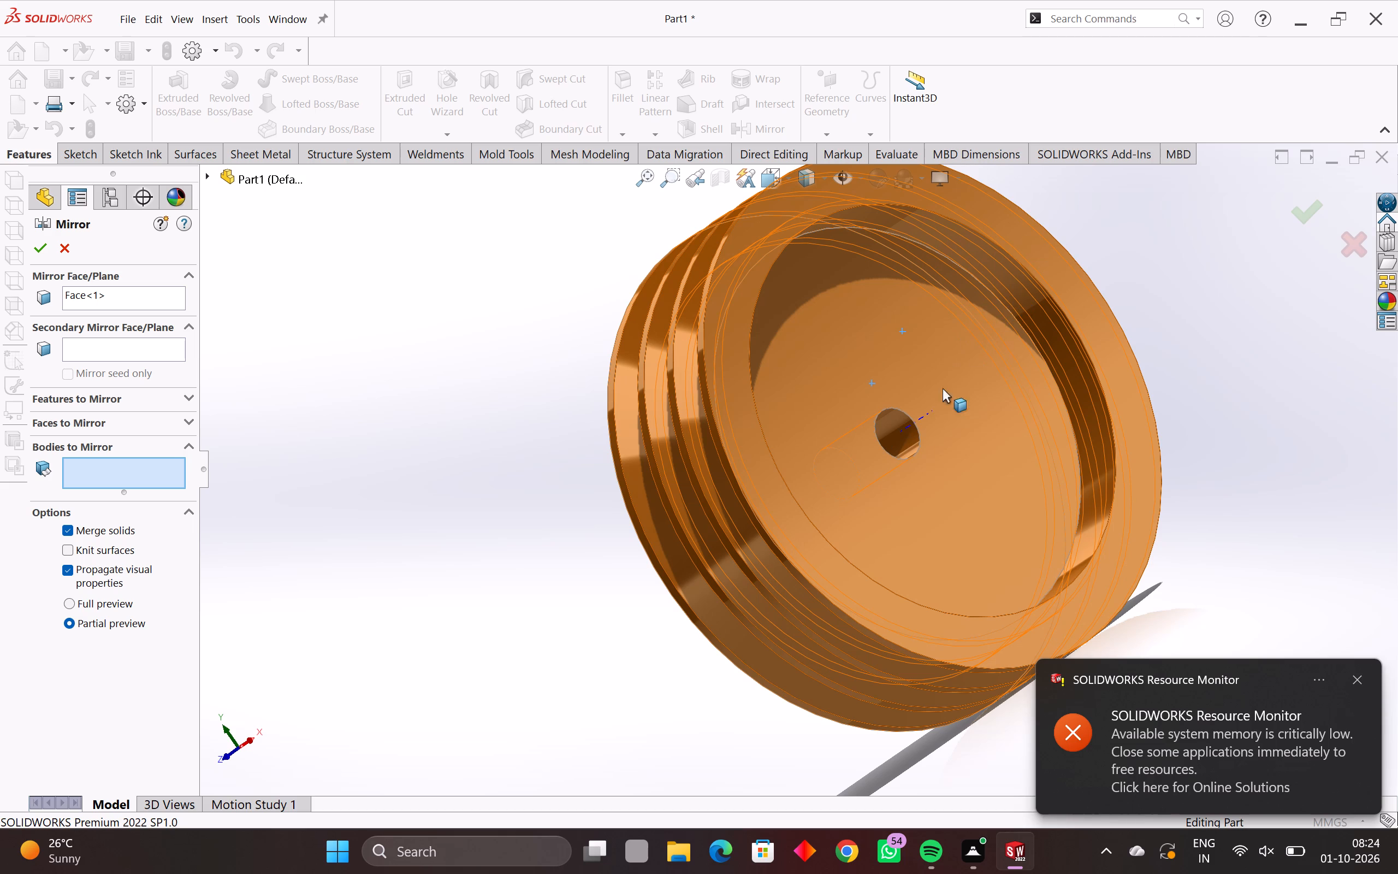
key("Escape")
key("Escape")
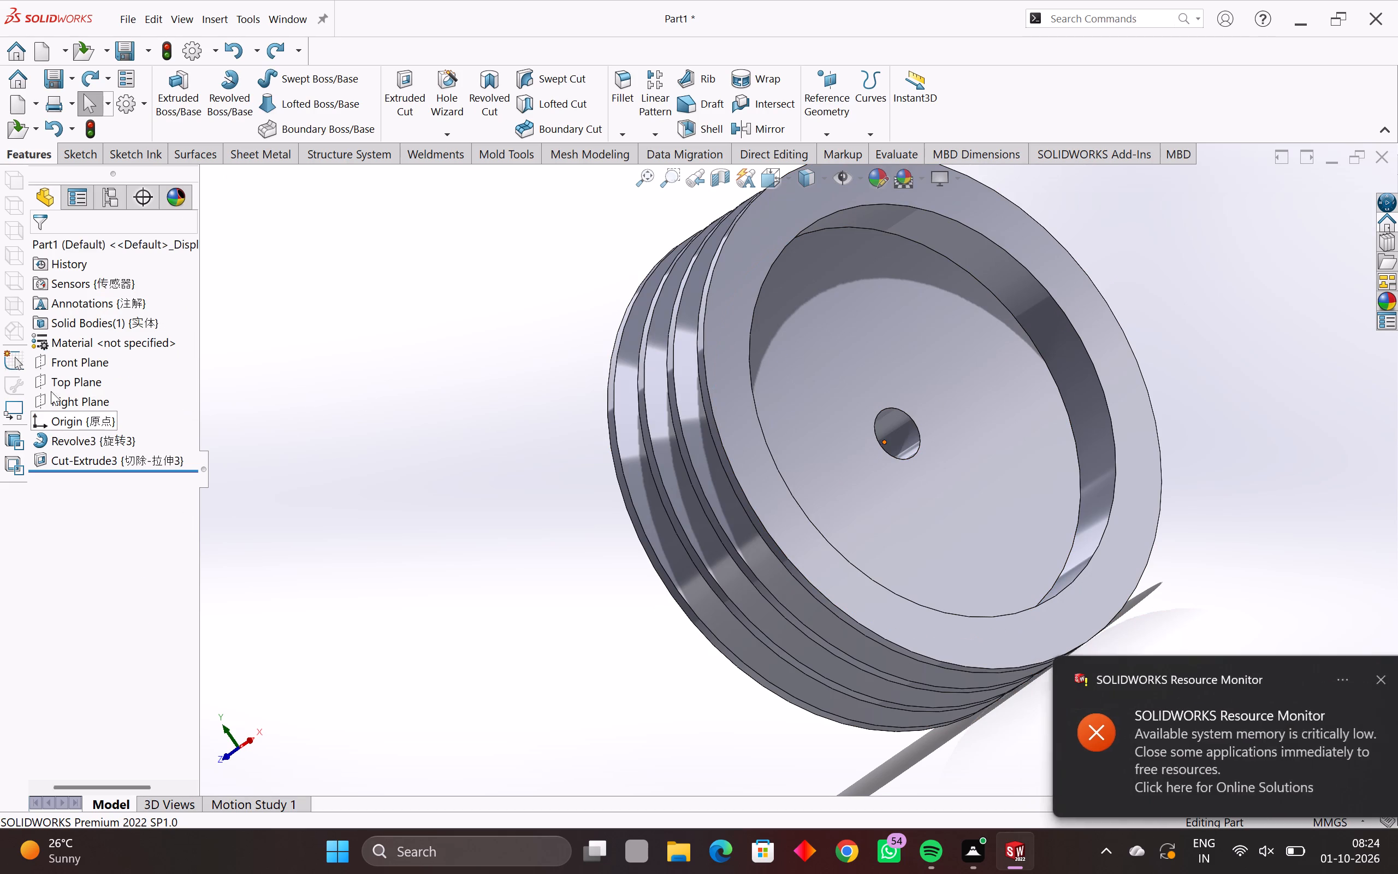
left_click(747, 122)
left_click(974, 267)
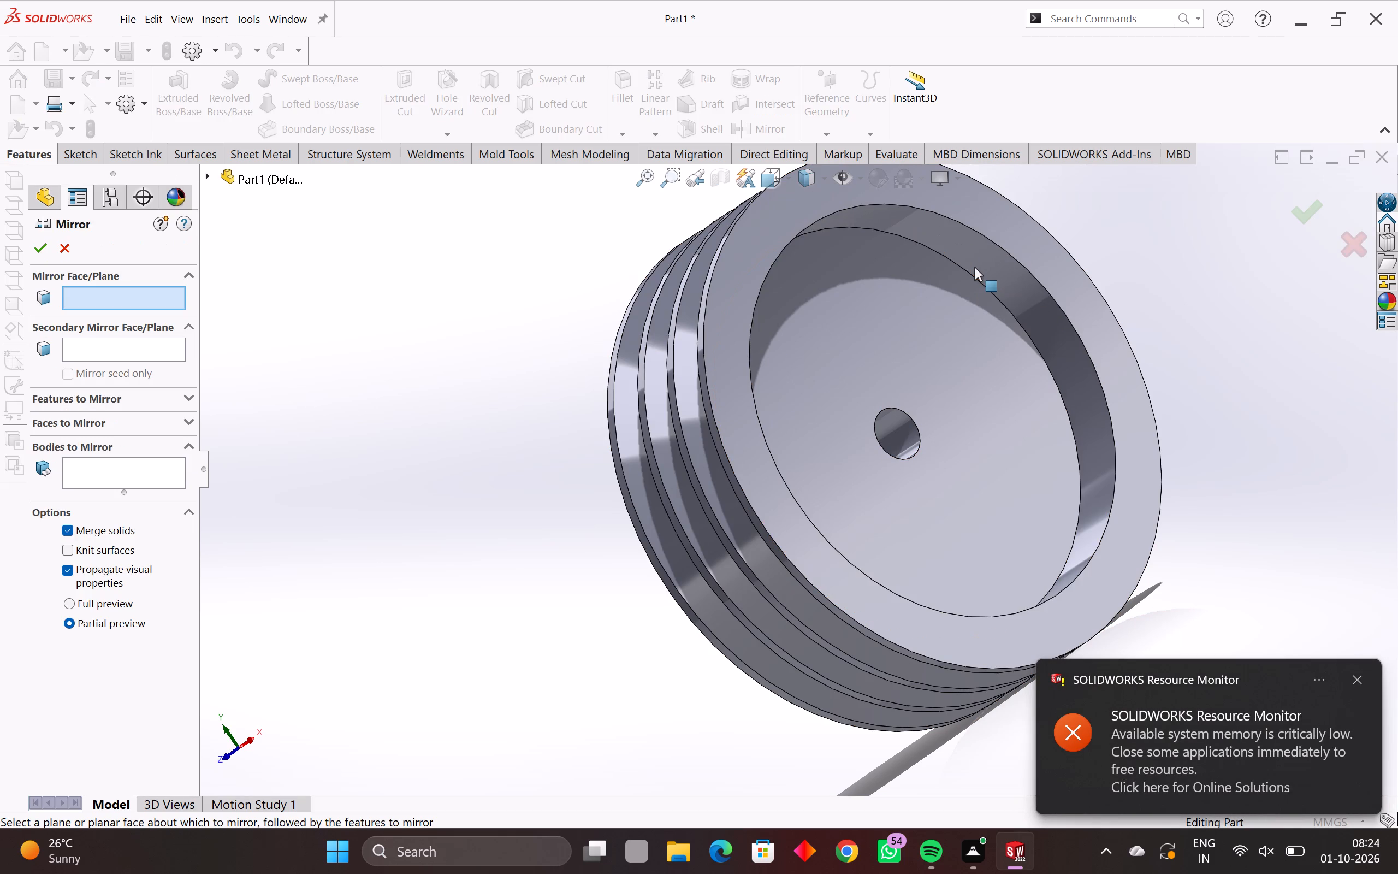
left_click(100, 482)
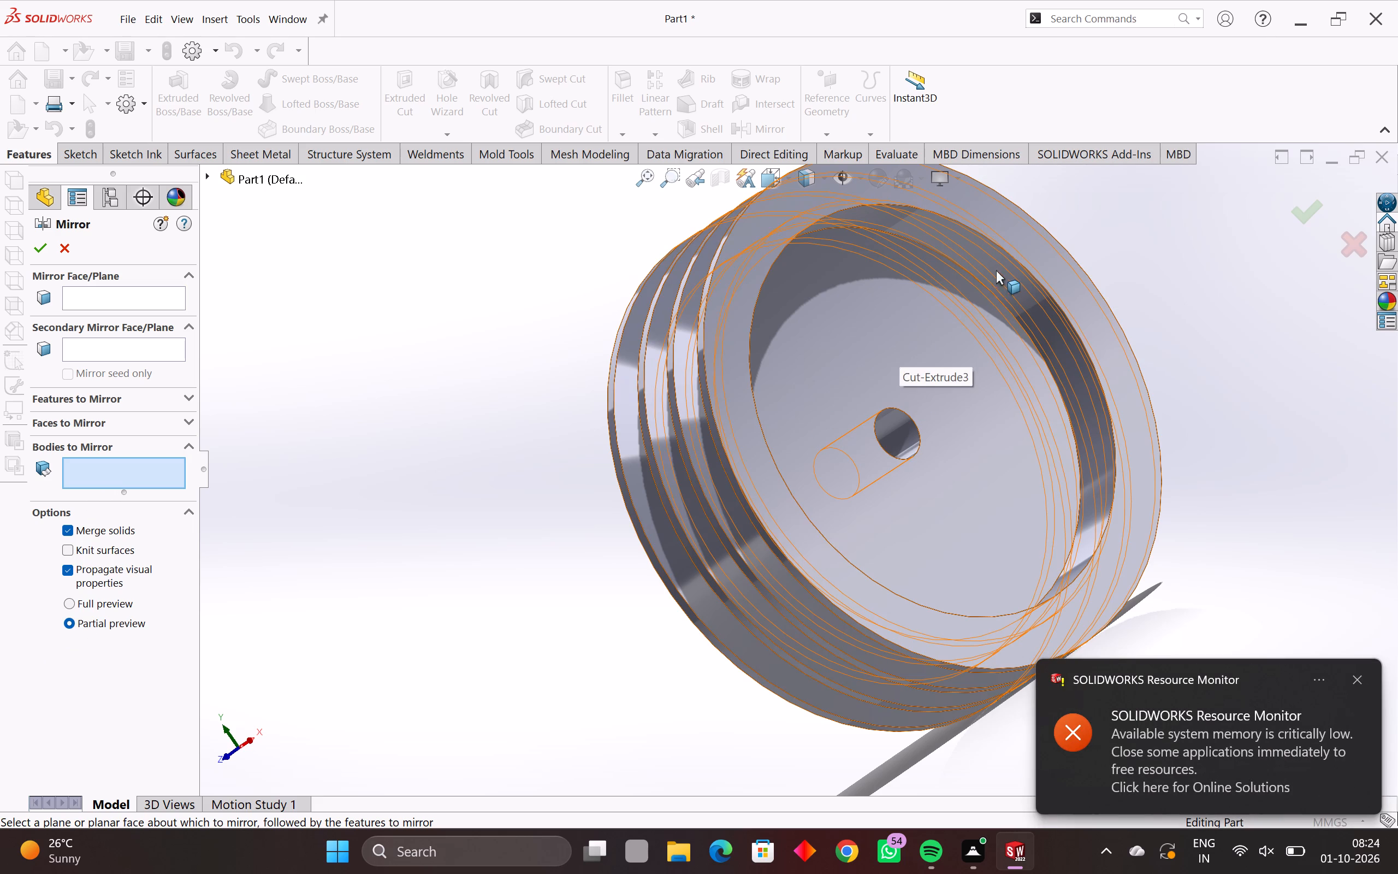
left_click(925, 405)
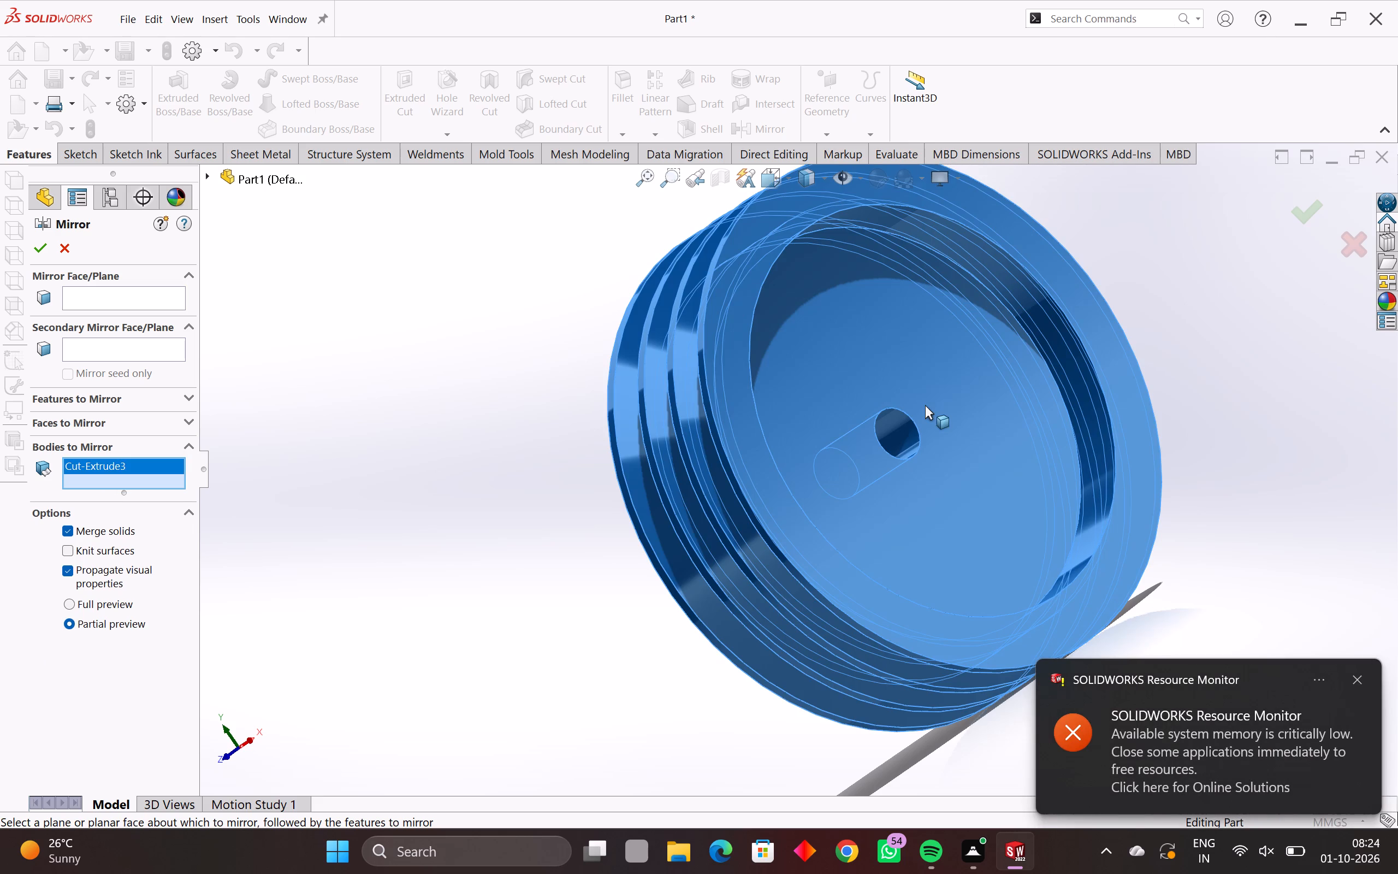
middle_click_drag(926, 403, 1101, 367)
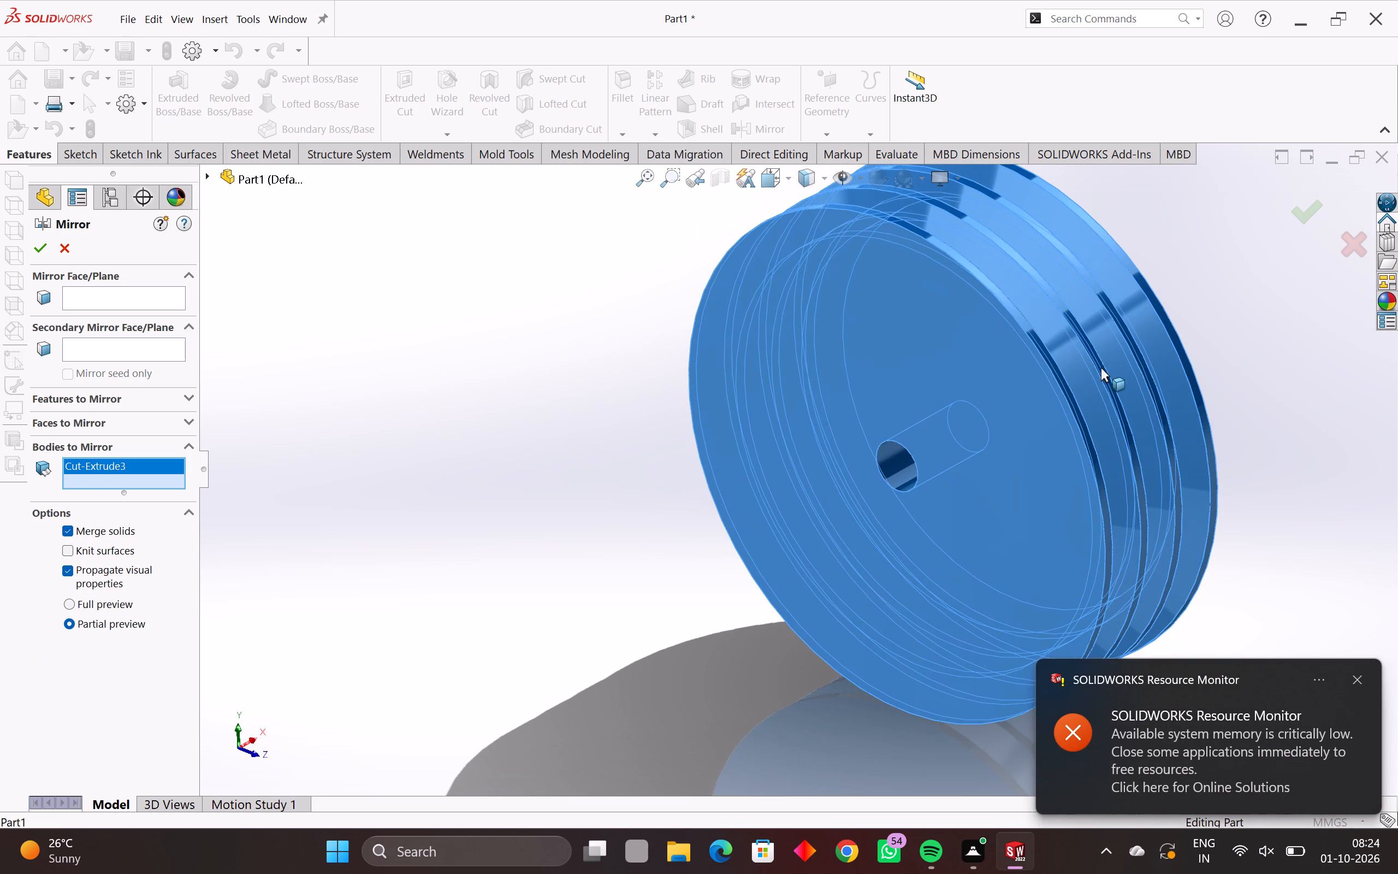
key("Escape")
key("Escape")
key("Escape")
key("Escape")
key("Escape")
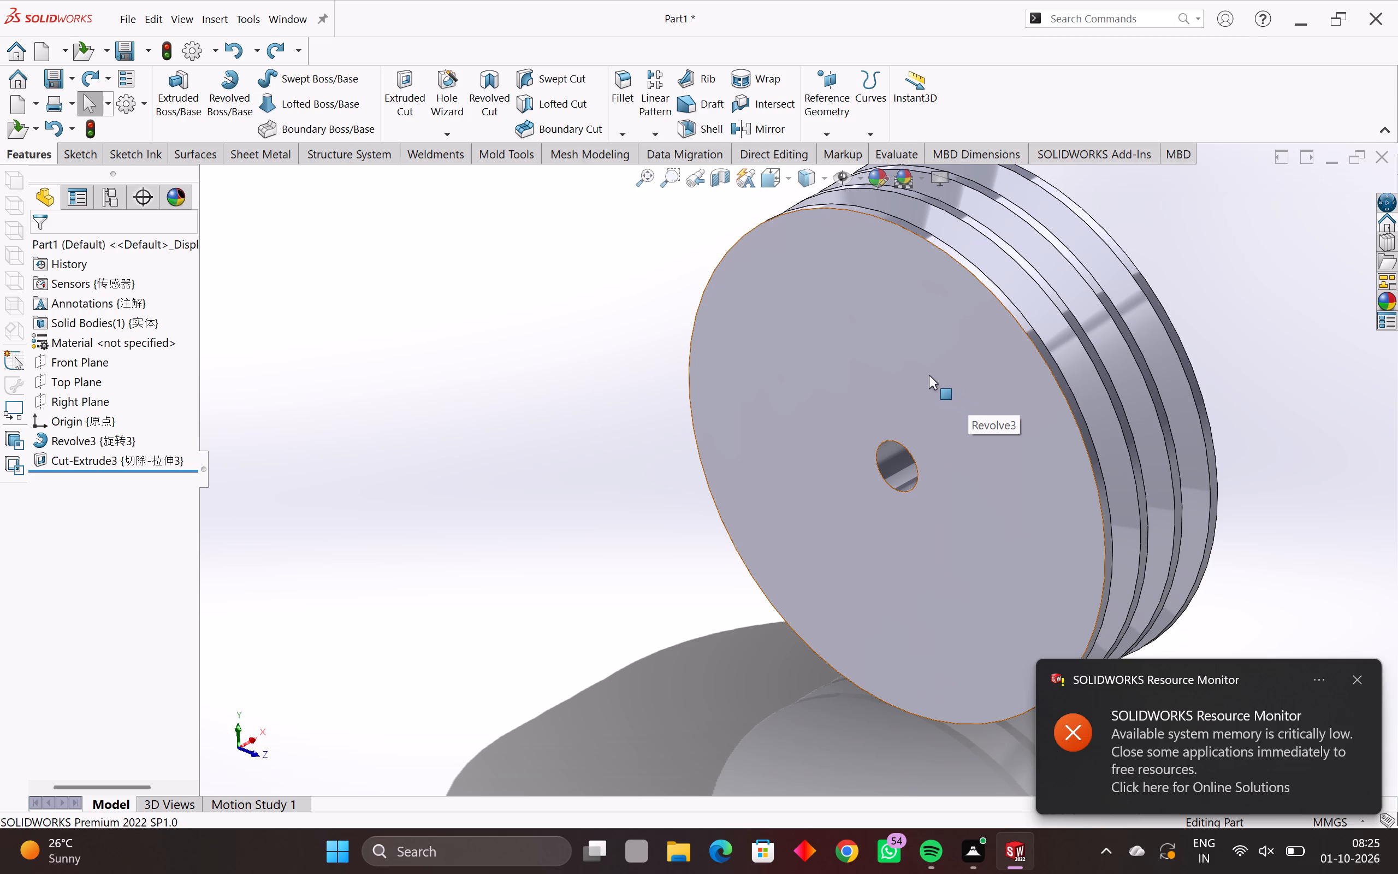
Open a sketch on the pulley's flat side face and start the Circle tool.
scroll(947, 341, "down", 2)
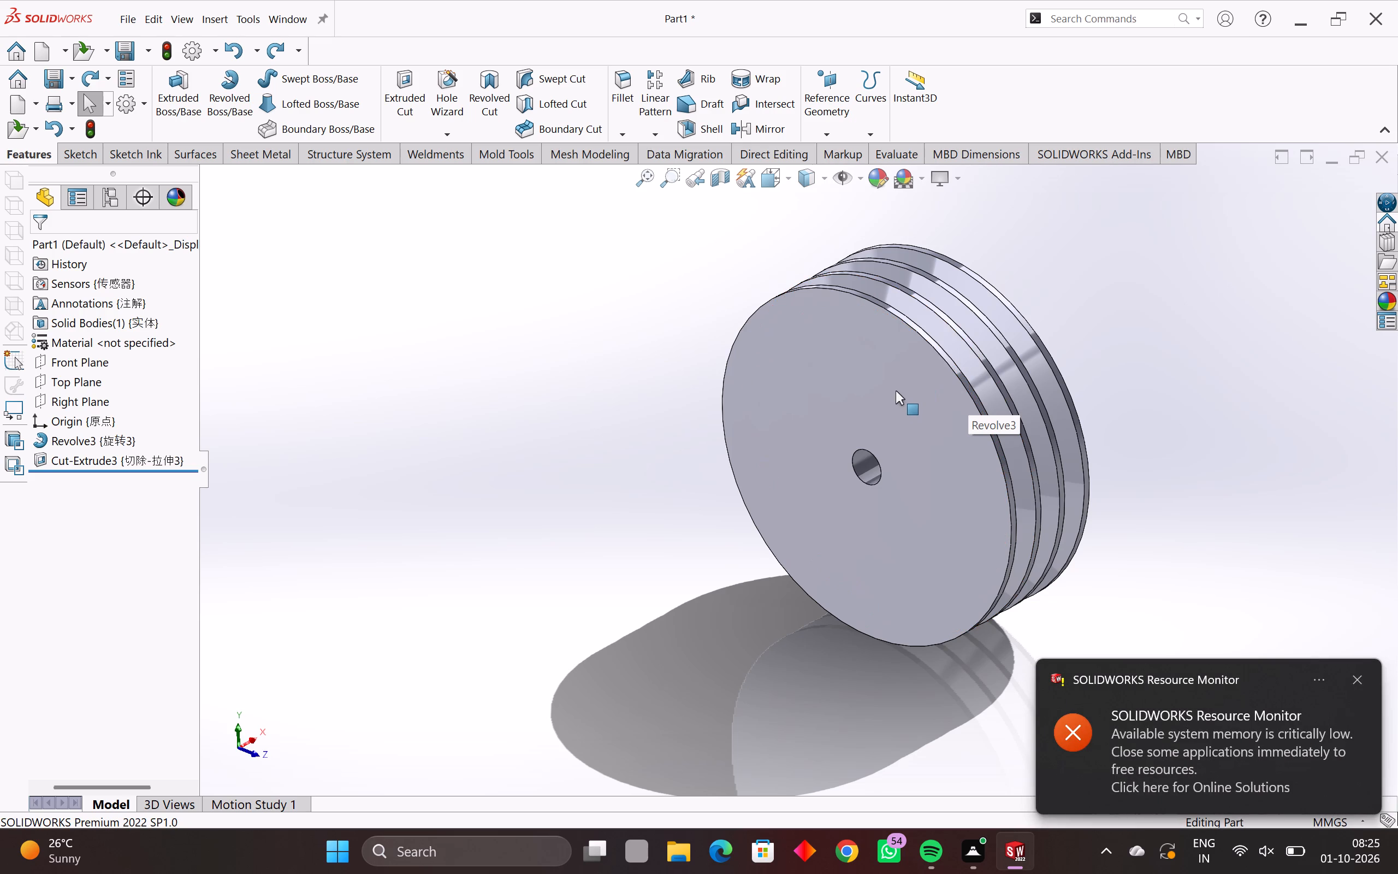
middle_click_drag(903, 403, 928, 434)
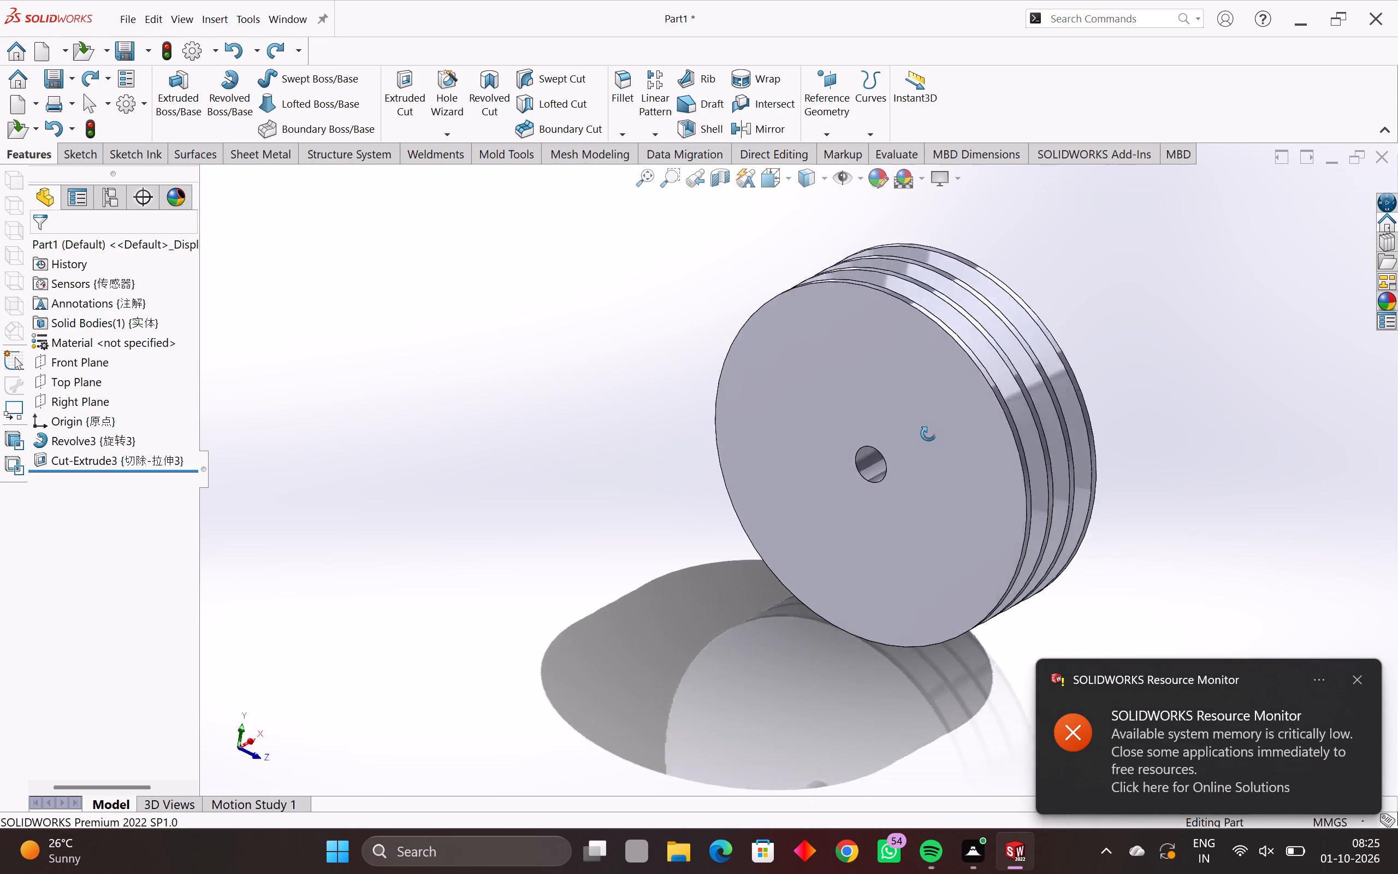
middle_click_drag(928, 434, 989, 408)
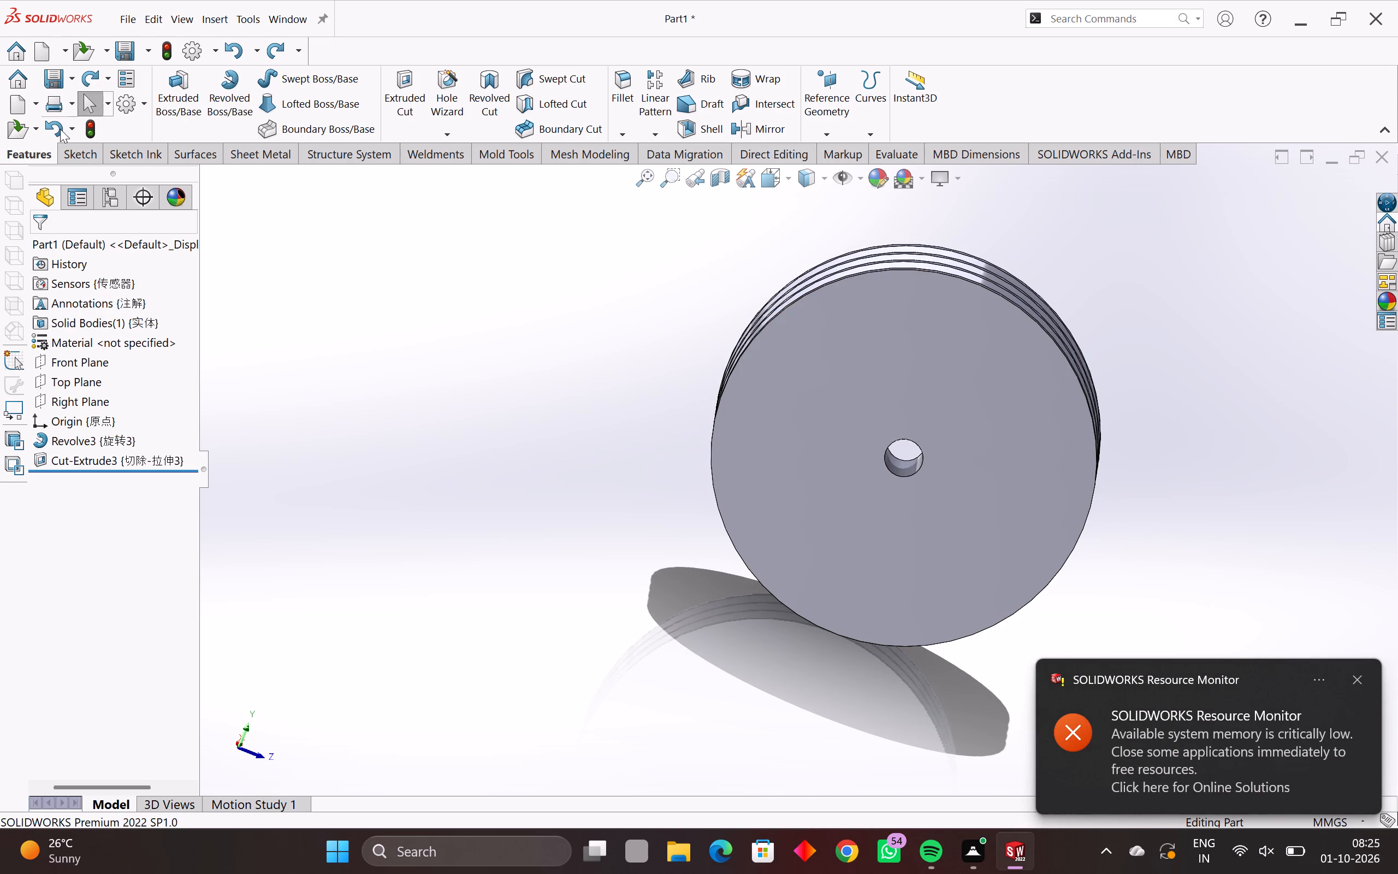
left_click(84, 156)
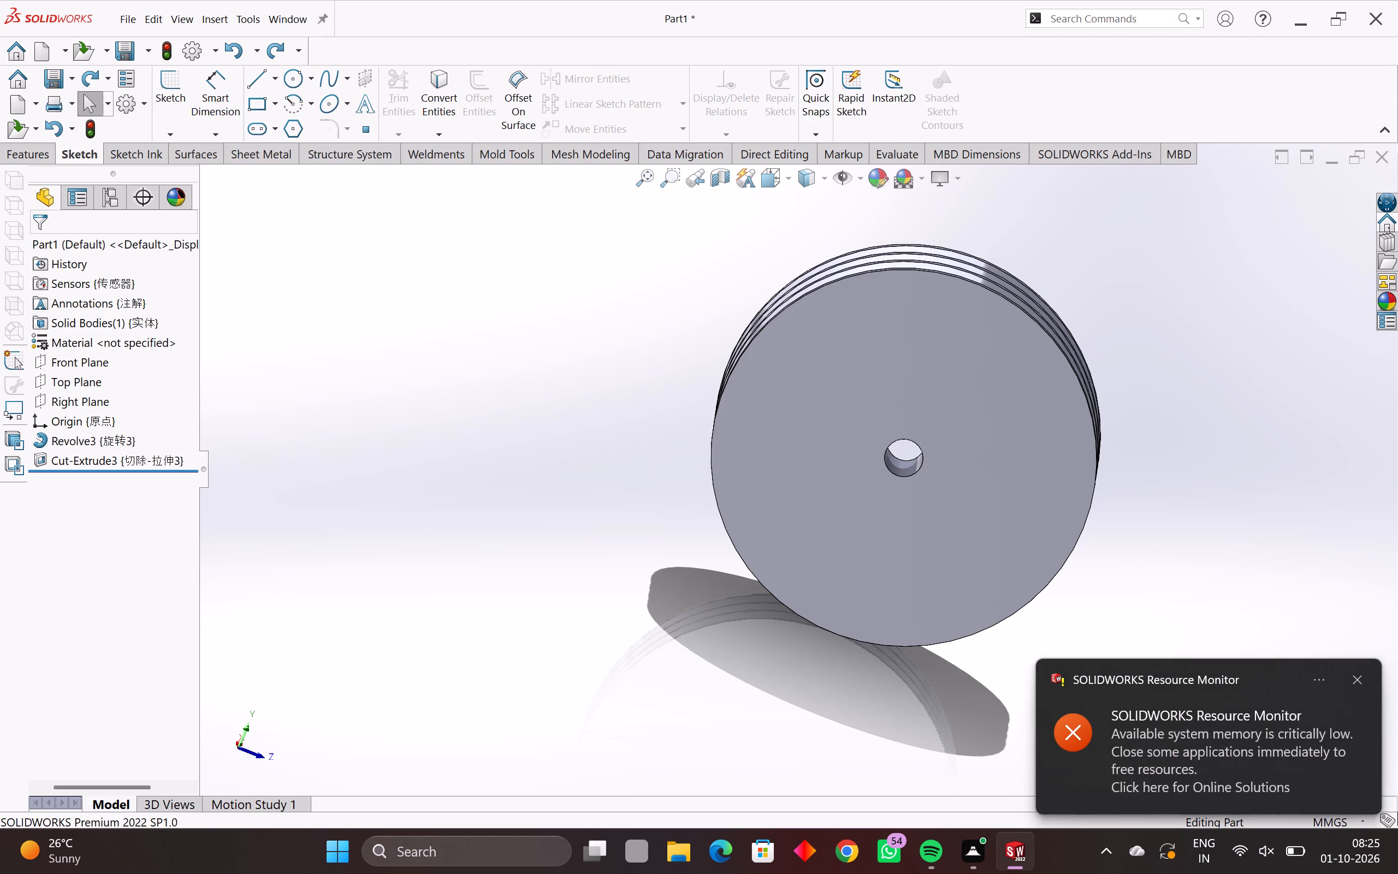
left_click(172, 90)
left_click(929, 434)
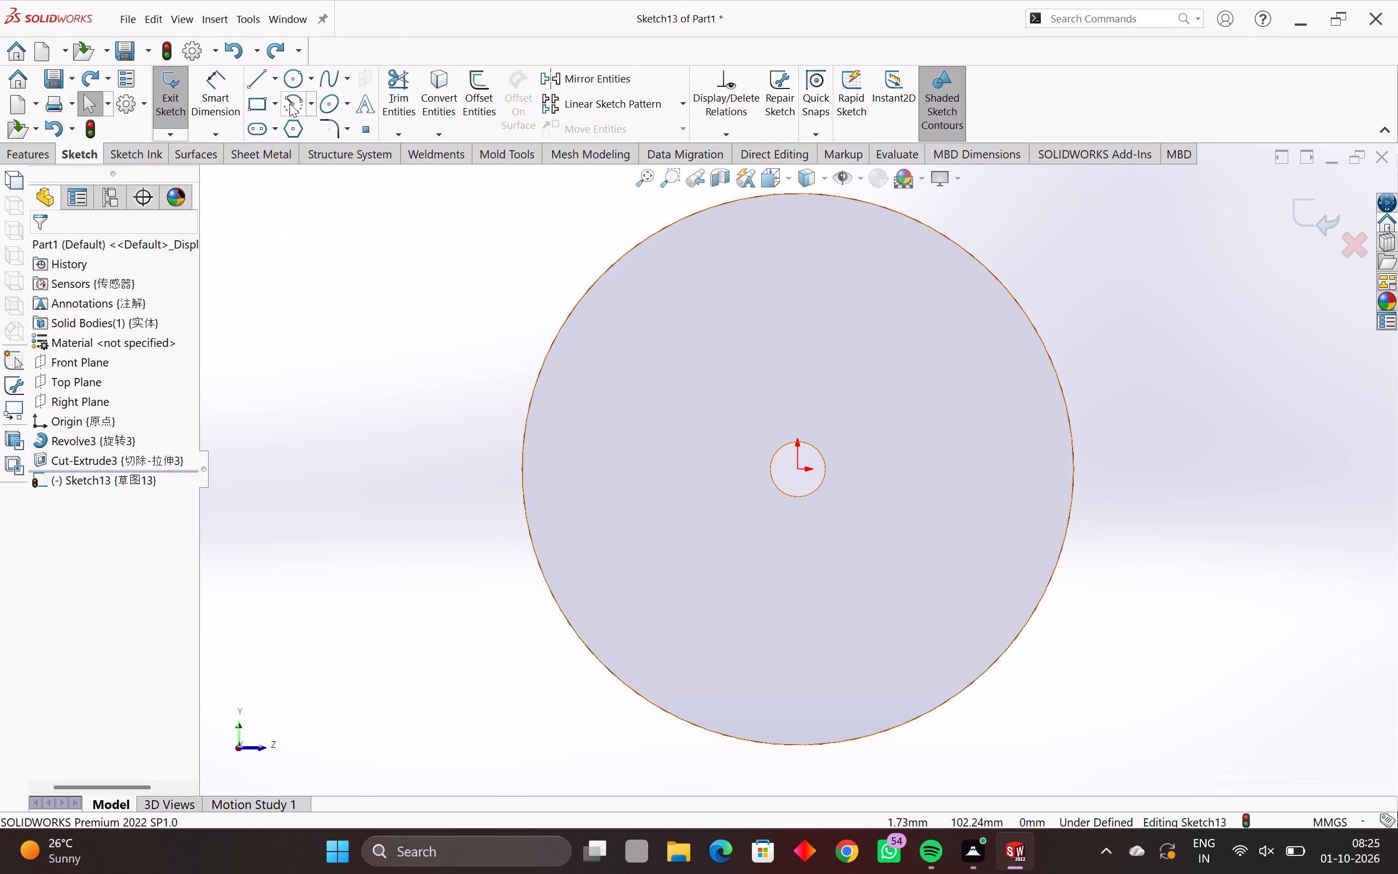
left_click(292, 79)
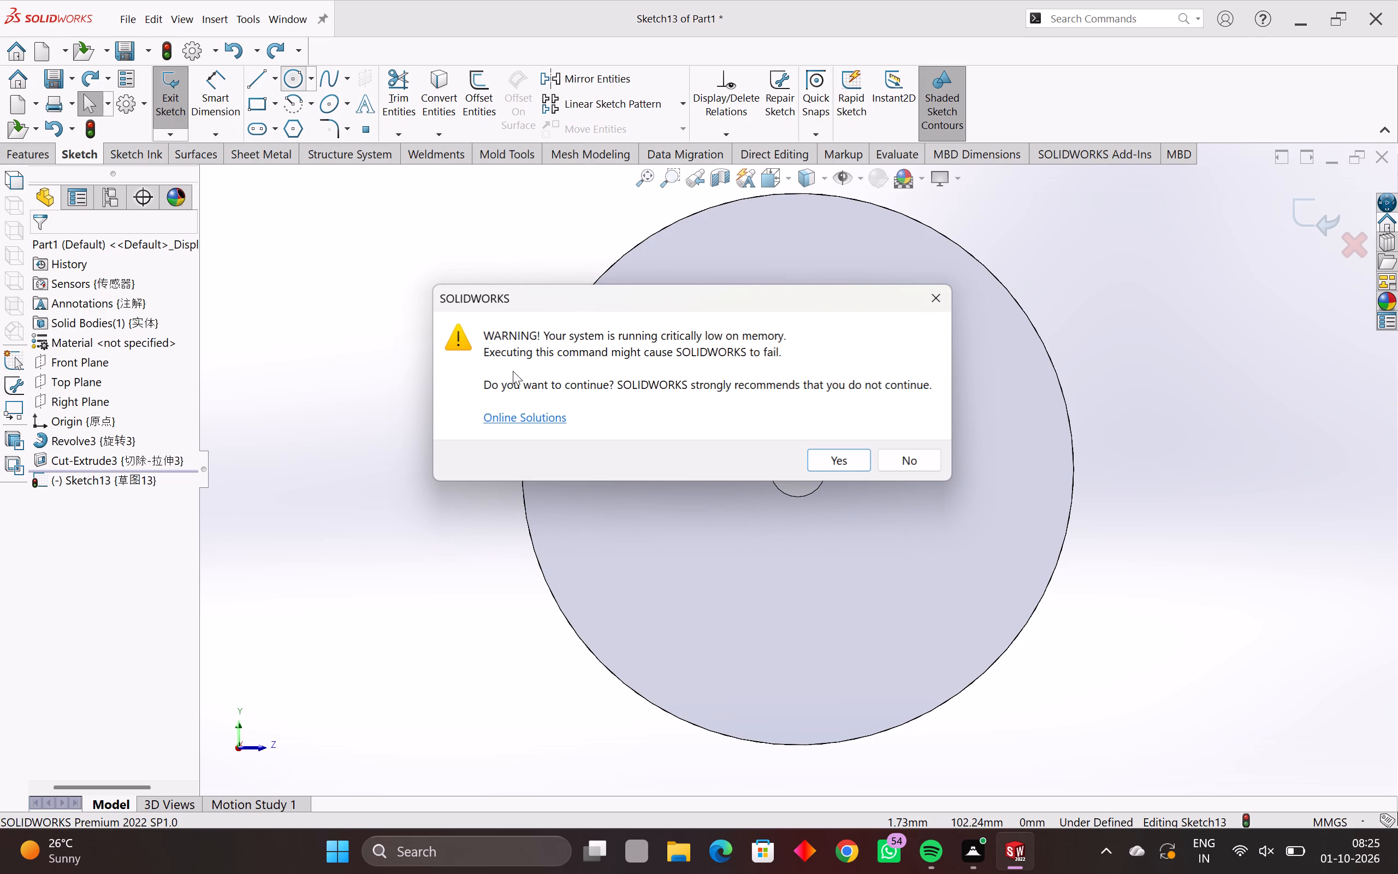
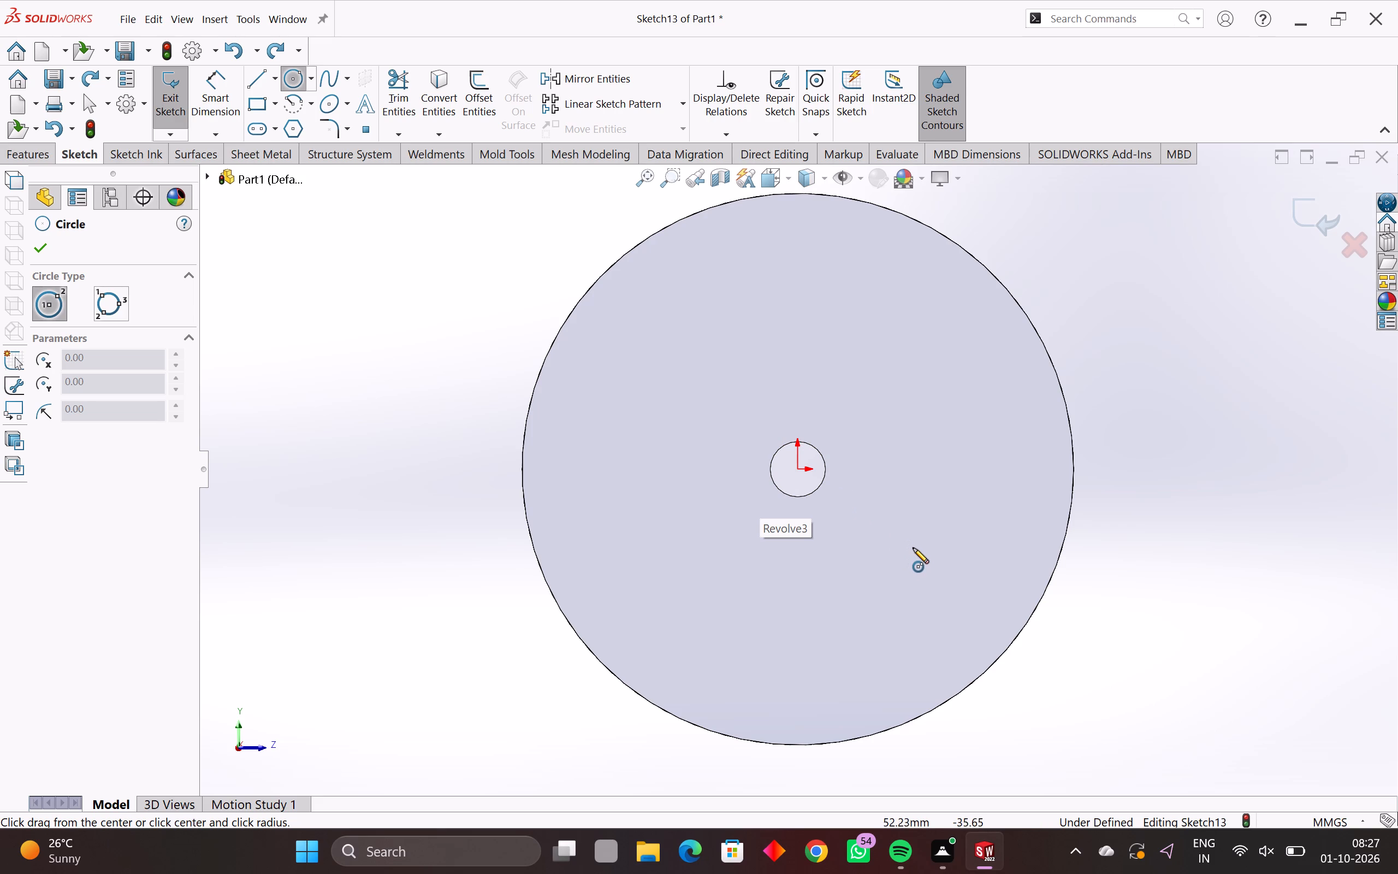
Sketch a circle of radius 100 mm centred on the origin on the pulley's flat side face.
key("Escape")
middle_click_drag(816, 517, 846, 517)
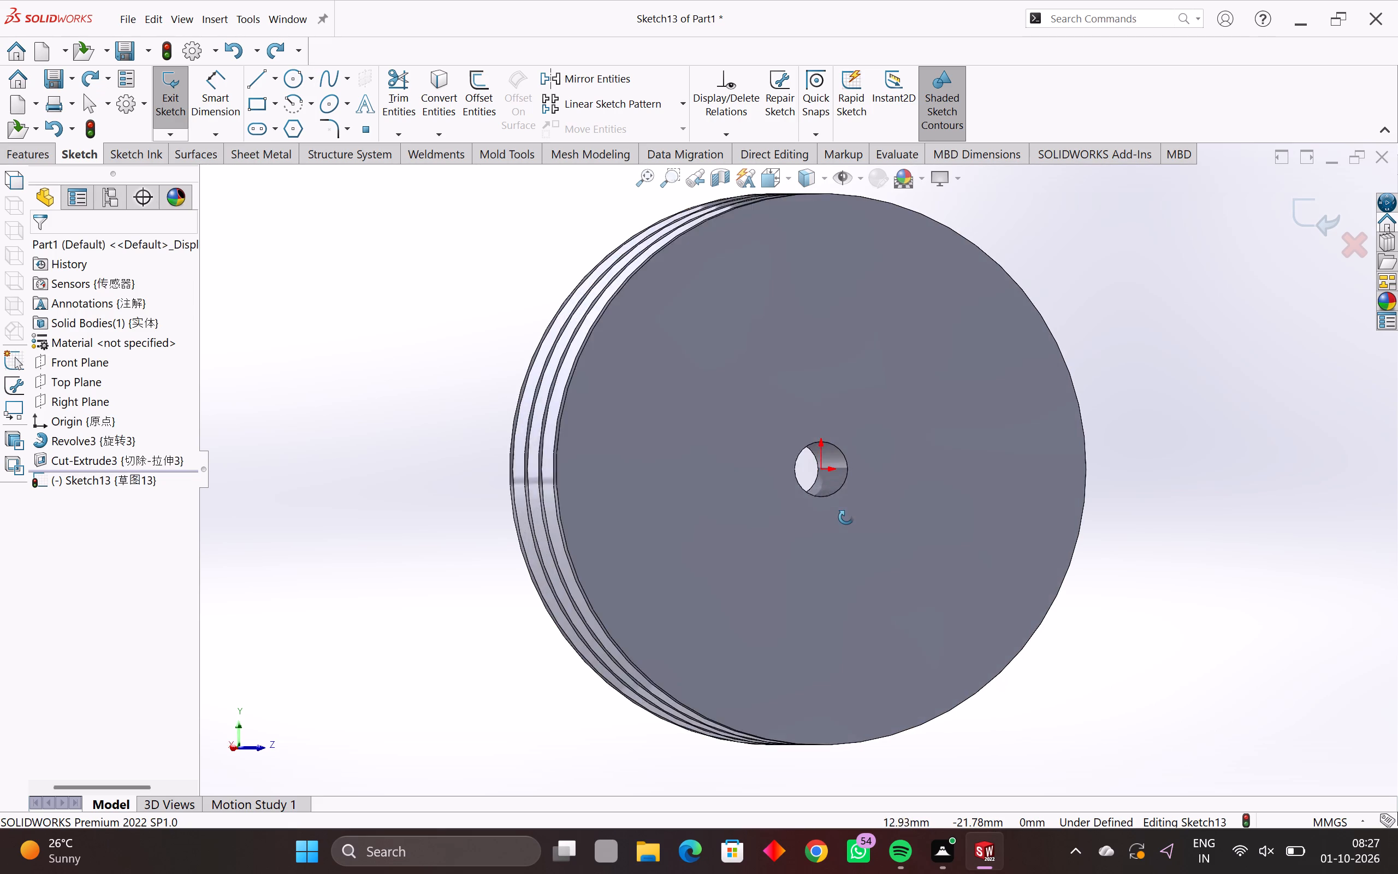
middle_click_drag(846, 517, 975, 430)
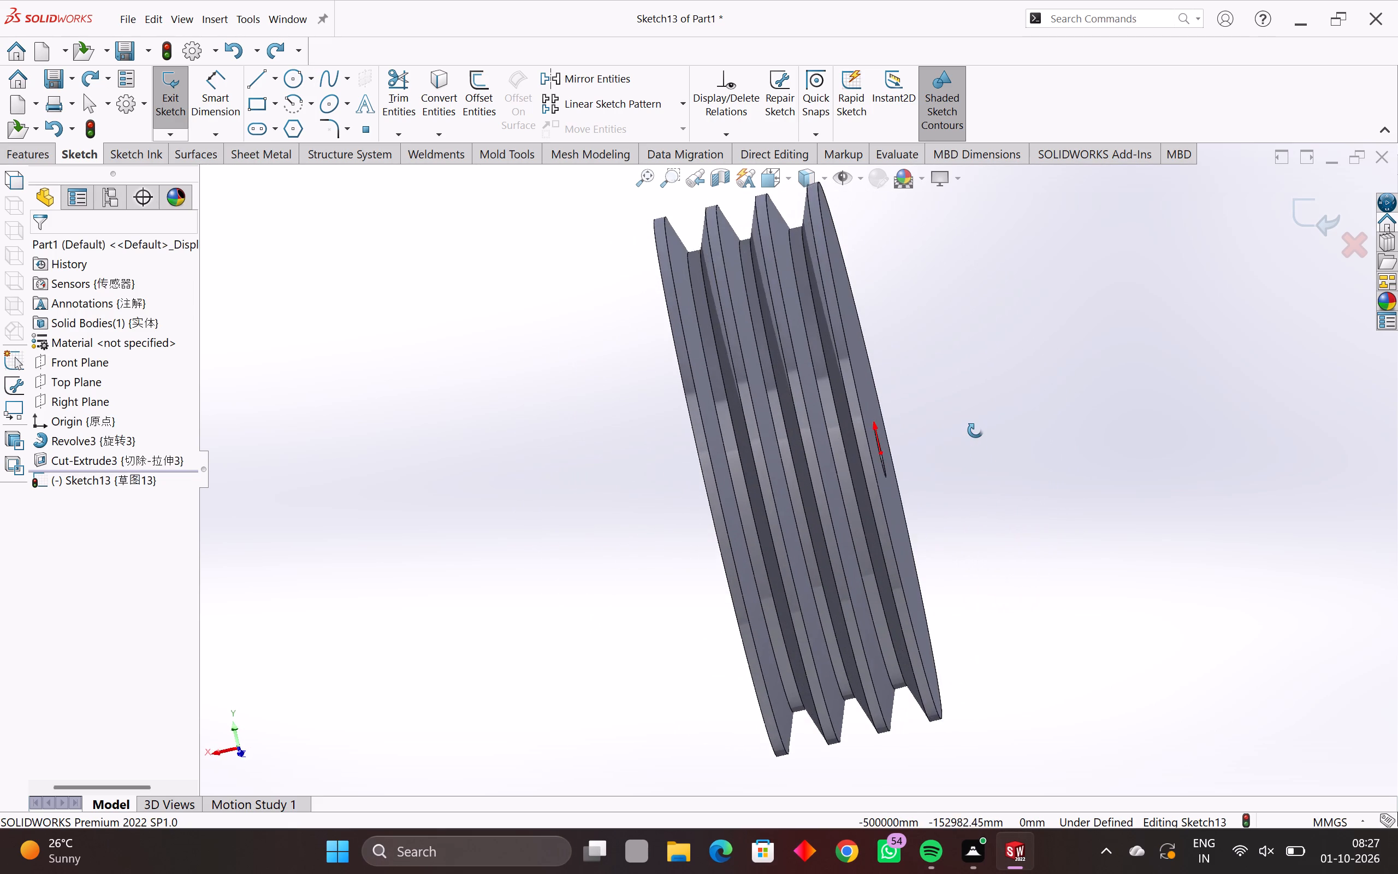
middle_click_drag(975, 430, 837, 486)
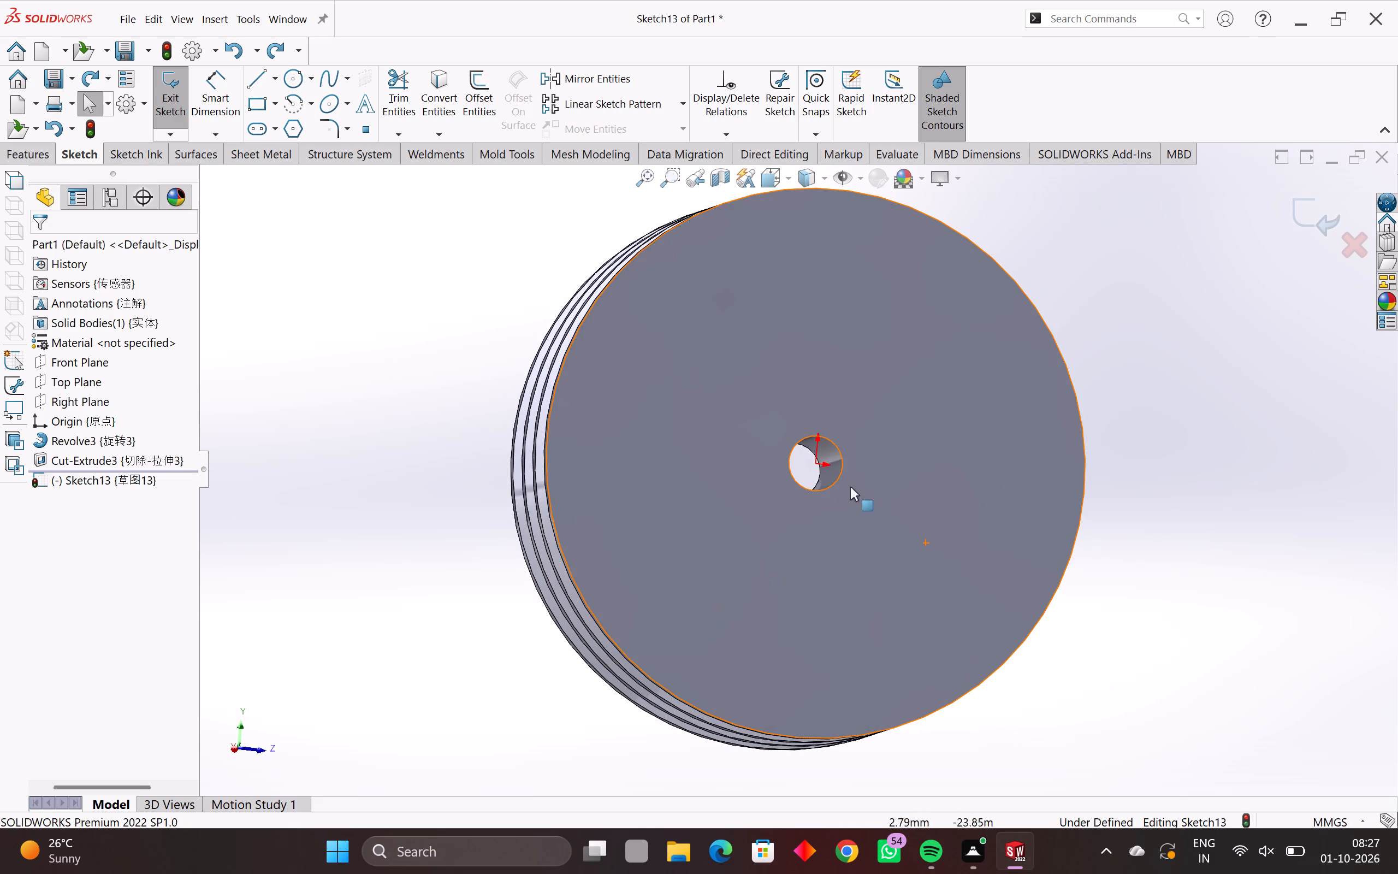
scroll(907, 411, "up", 2)
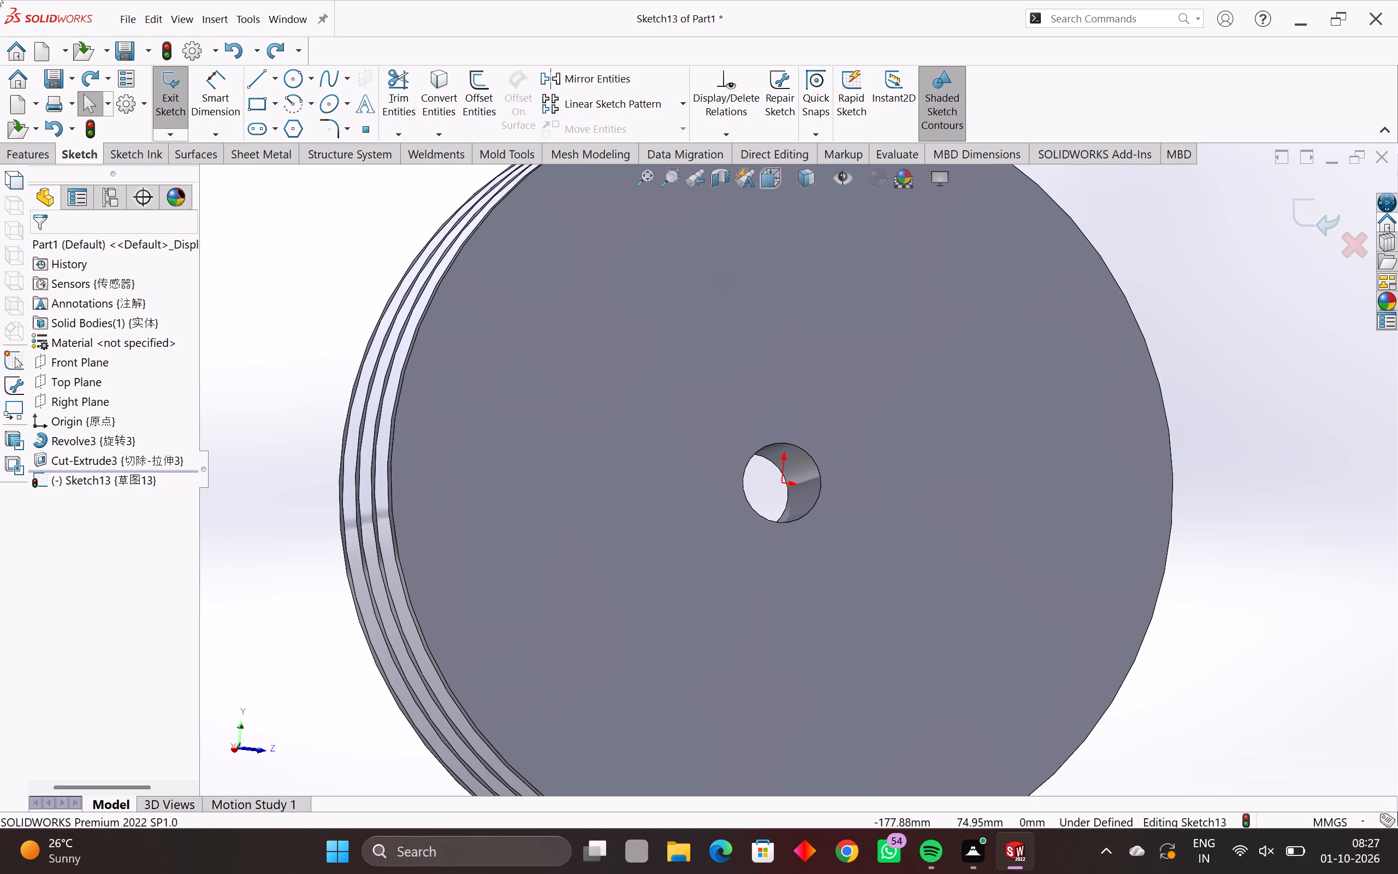
left_click(285, 82)
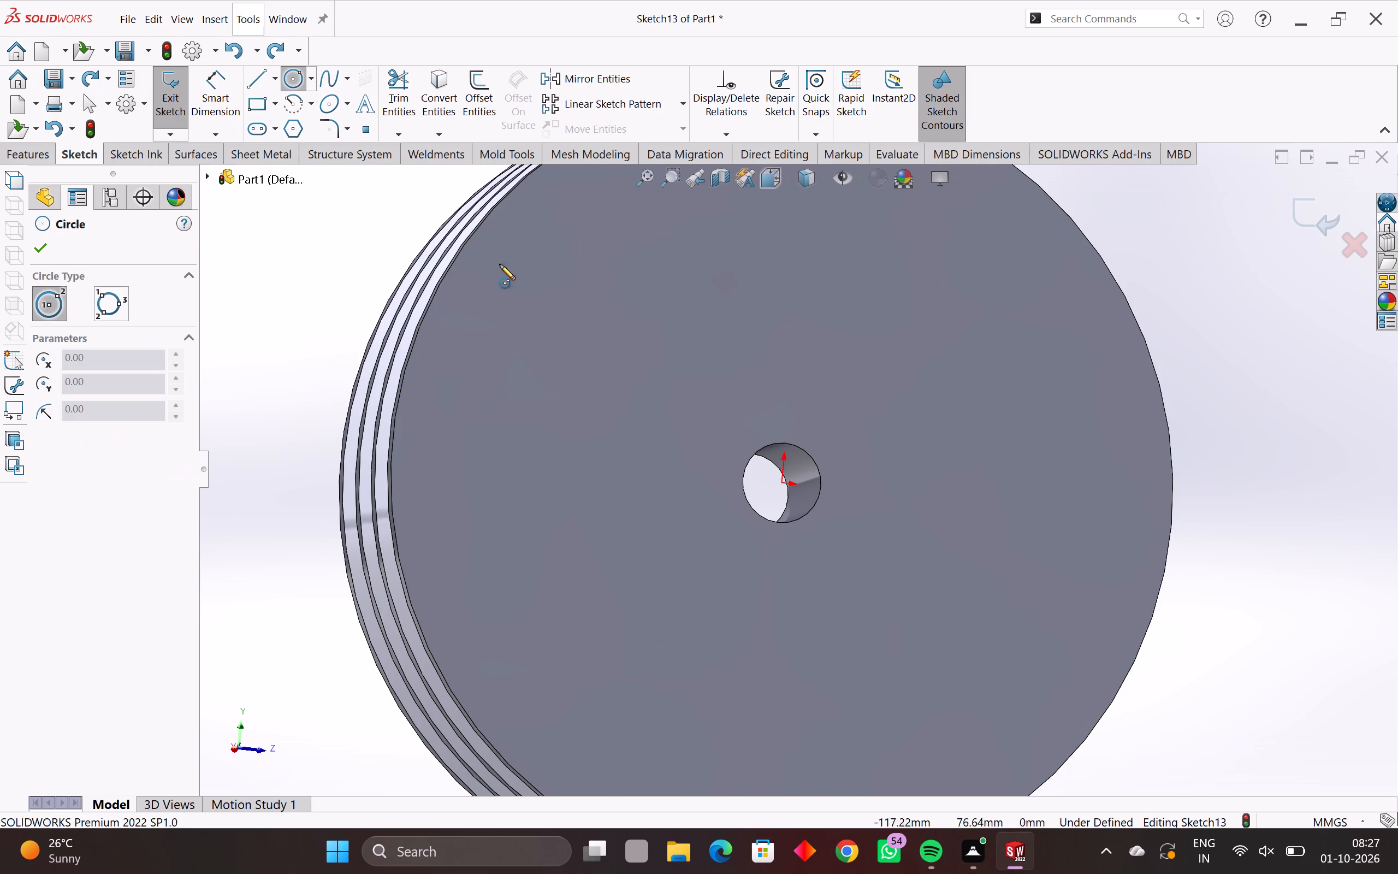
left_click(782, 483)
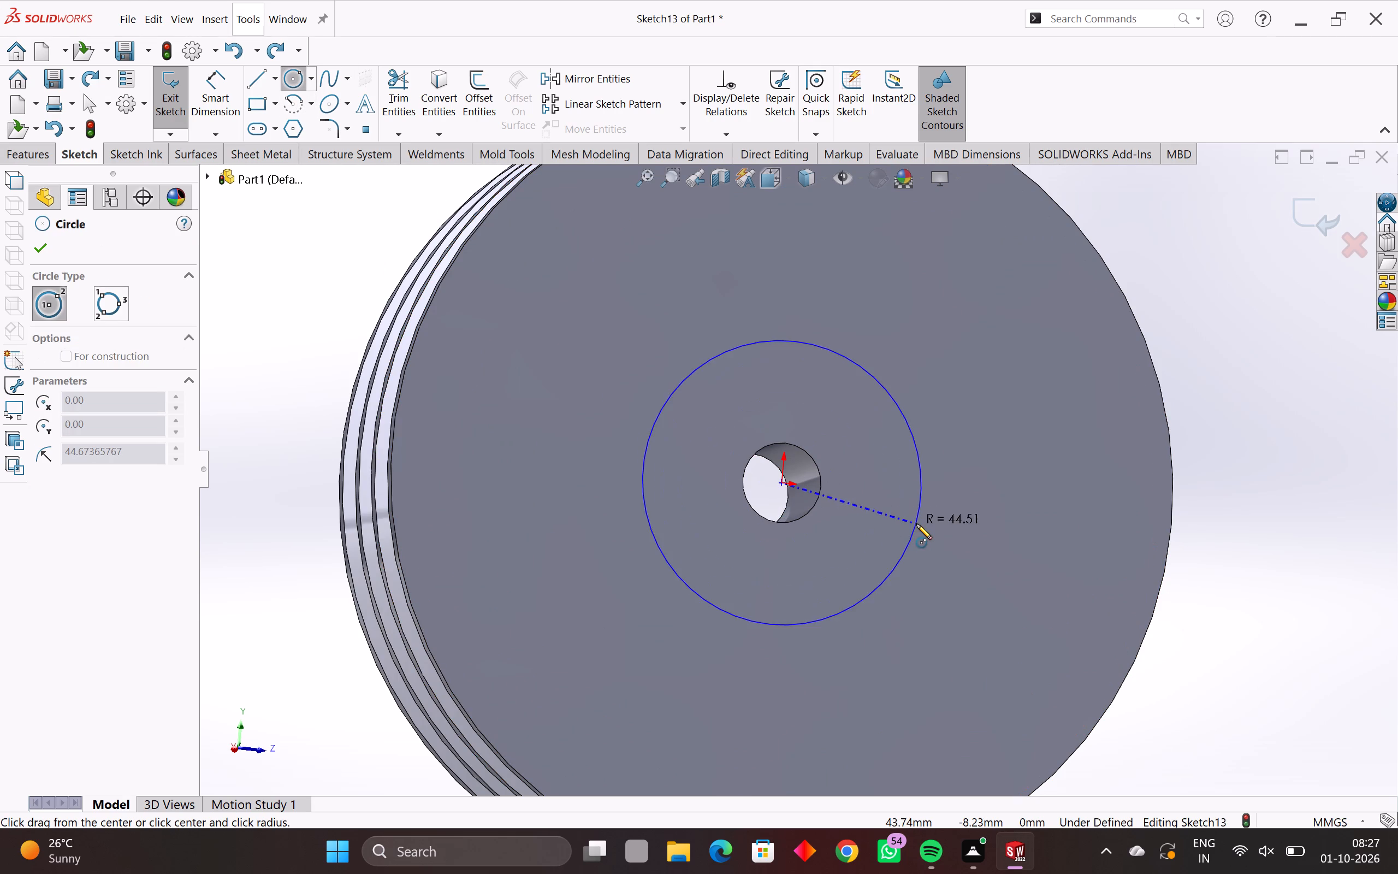
scroll(916, 524, "down", 2)
middle_click_drag(916, 524, 932, 527)
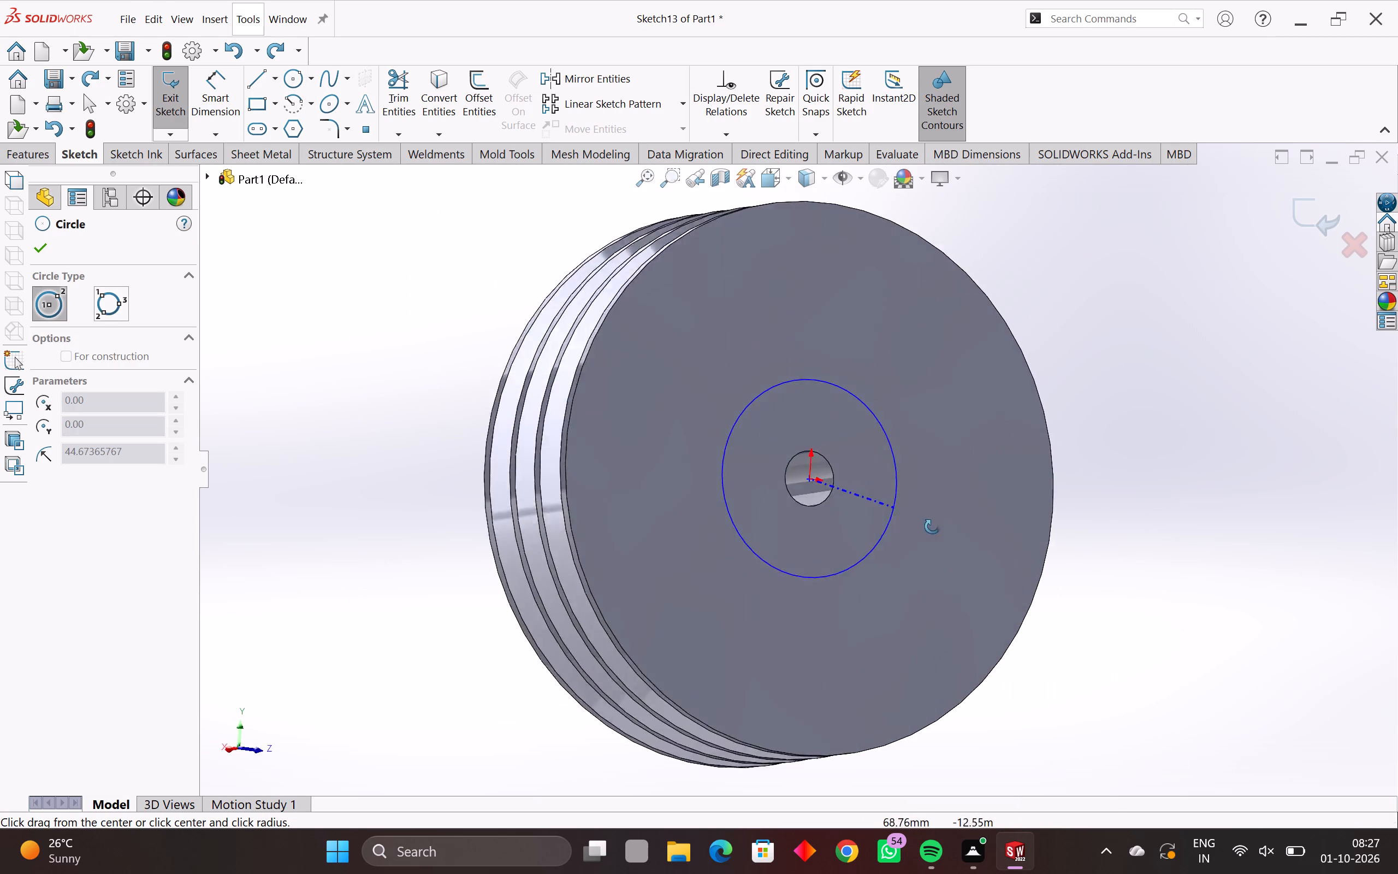
middle_click_drag(932, 527, 902, 542)
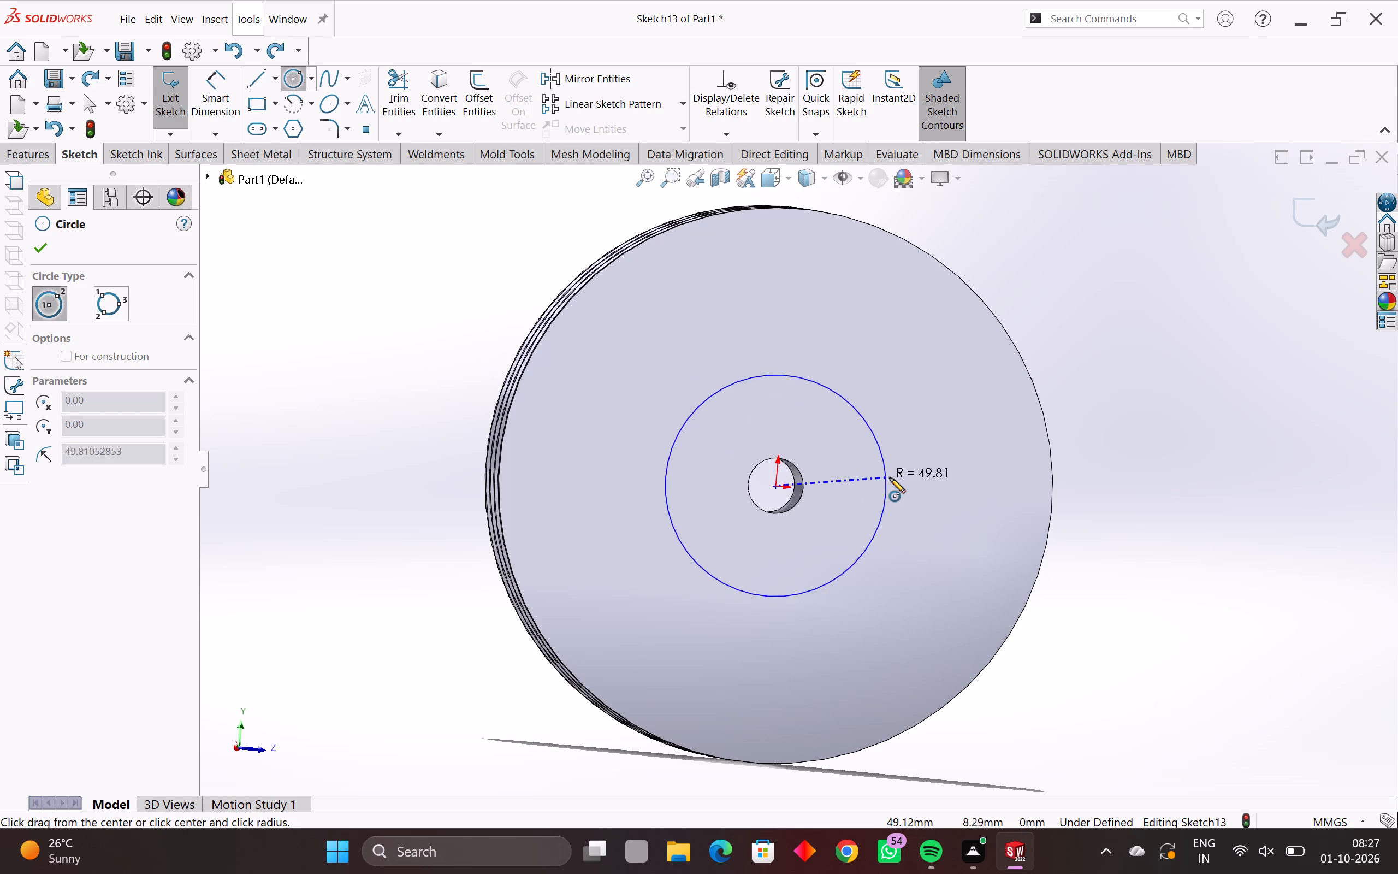
left_click(890, 477)
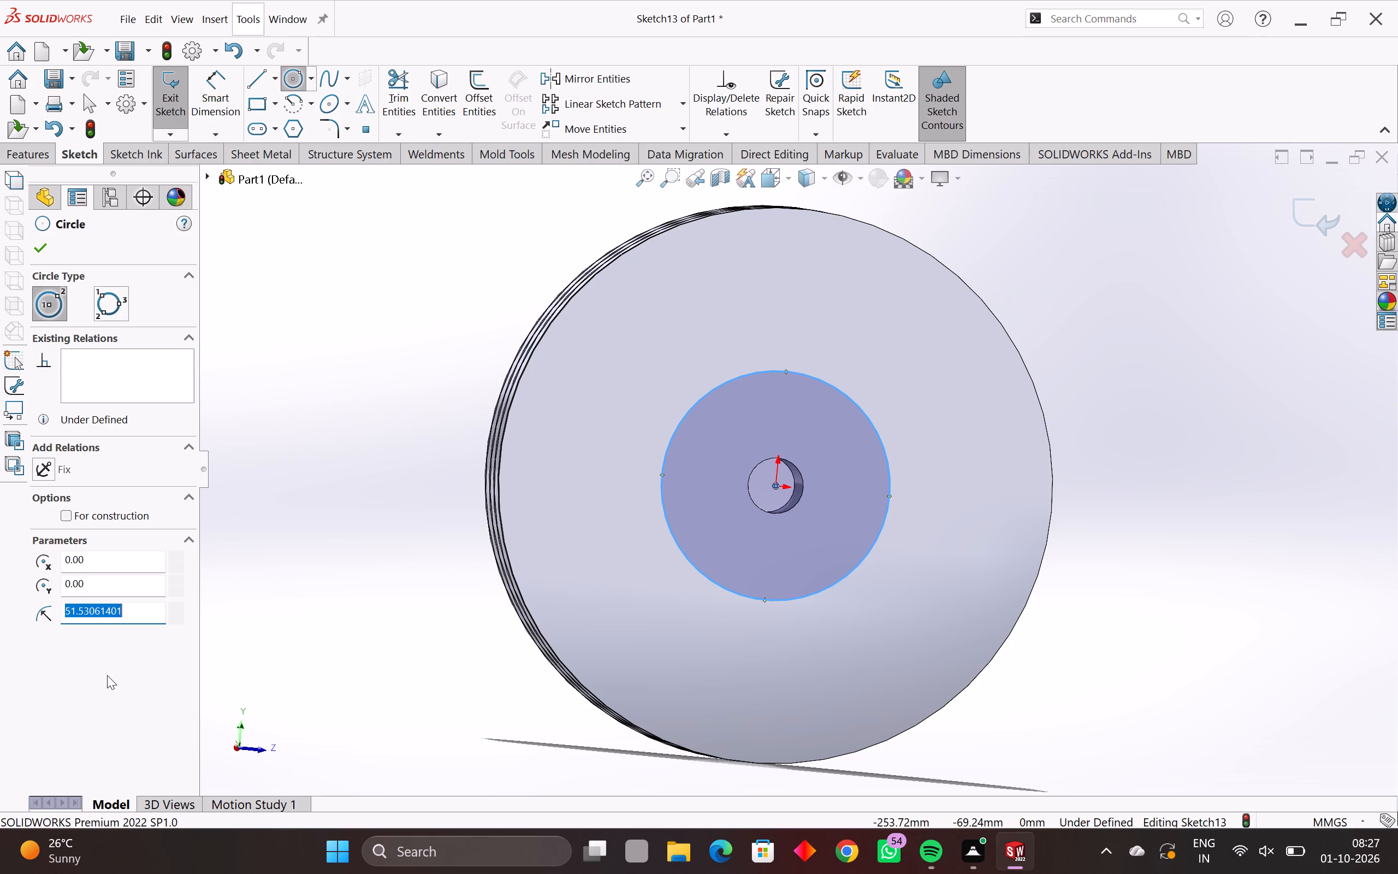
key("1")
type("00")
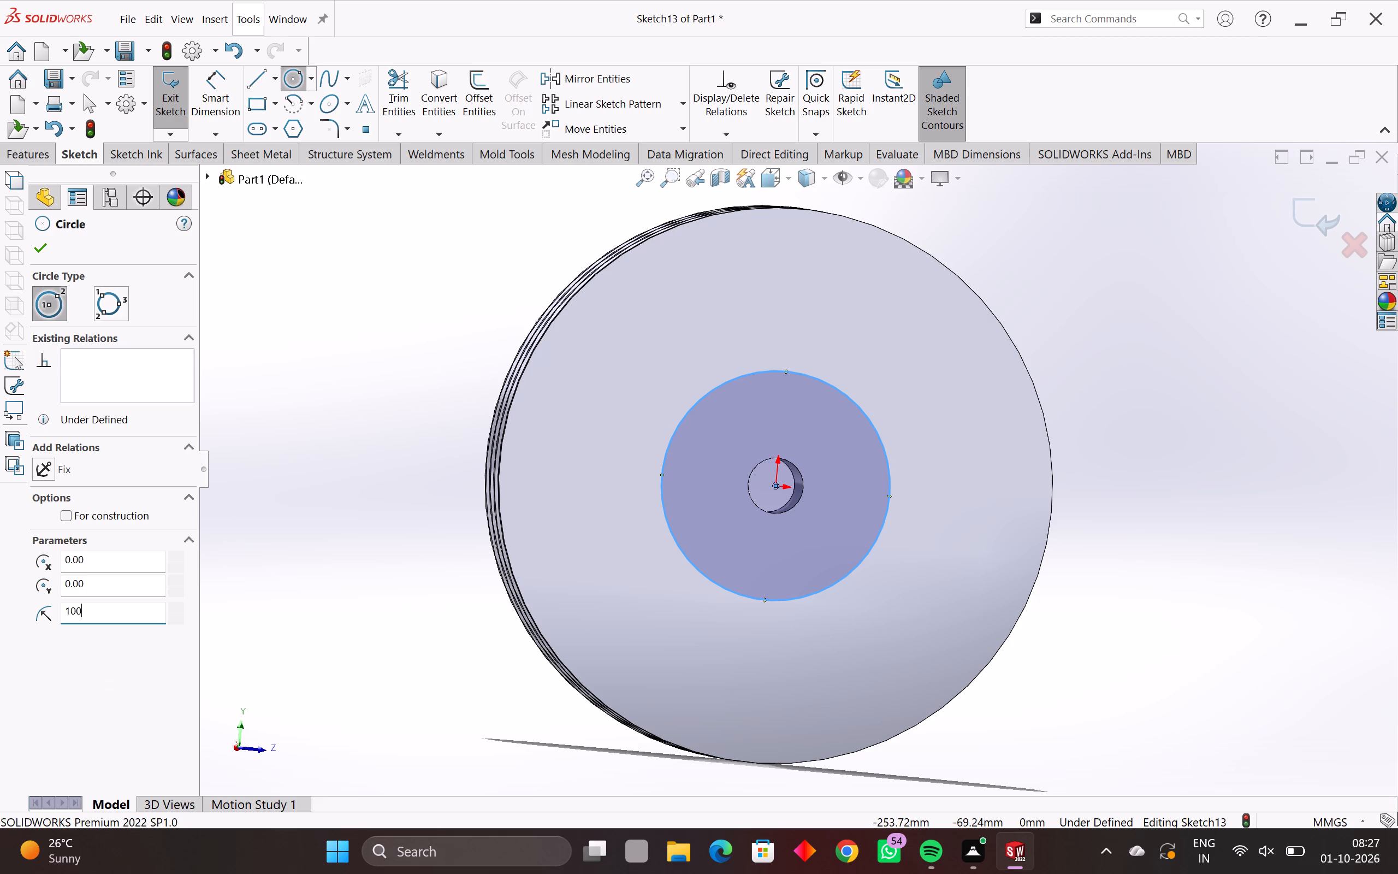
key("Return")
key("Escape")
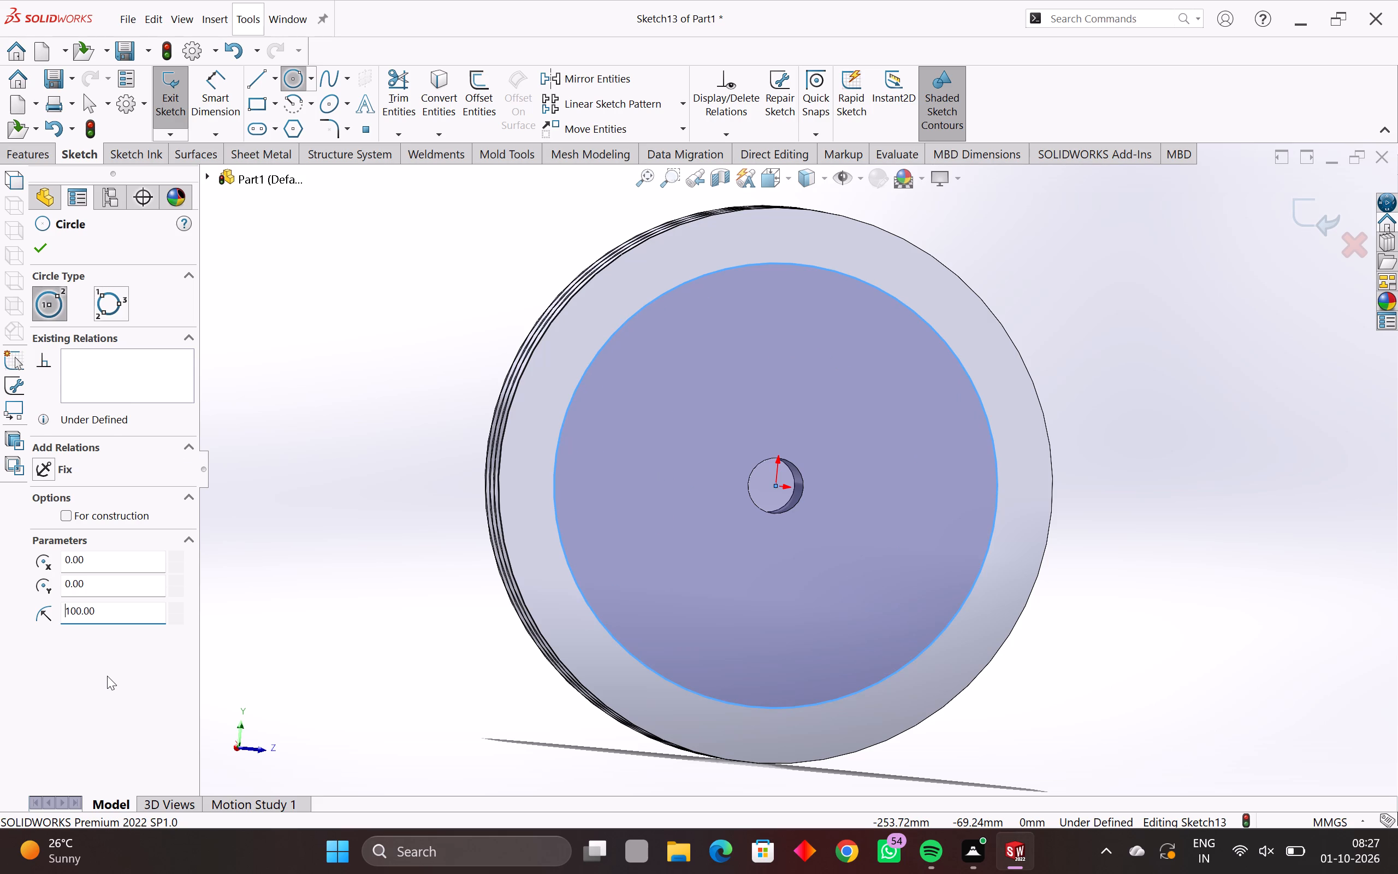
key("Escape")
Cut-extrude the 100 mm radius circle blind to a depth of 28 mm into the pulley's flat side.
left_click(567, 403)
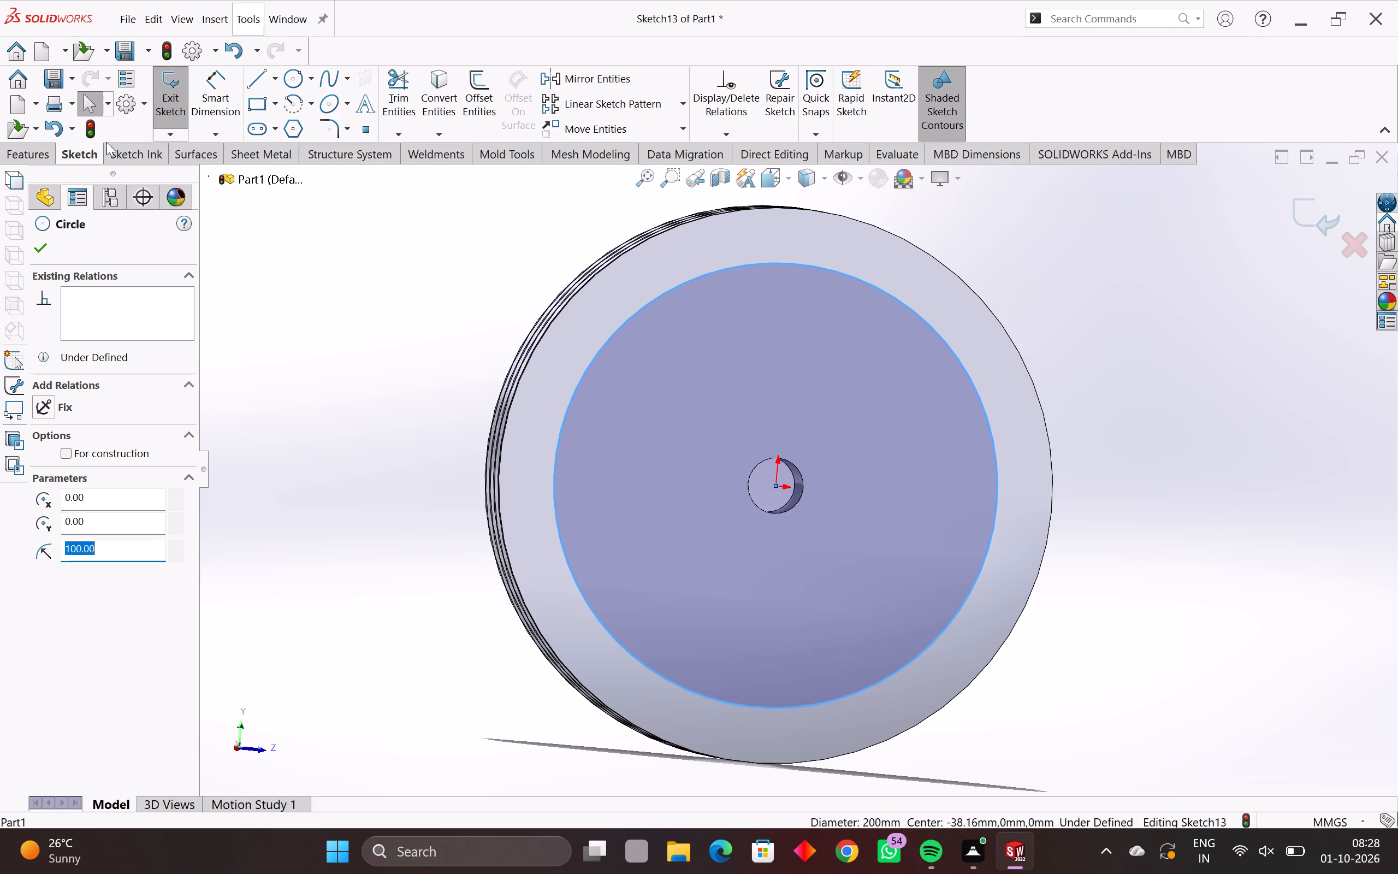
left_click(5, 153)
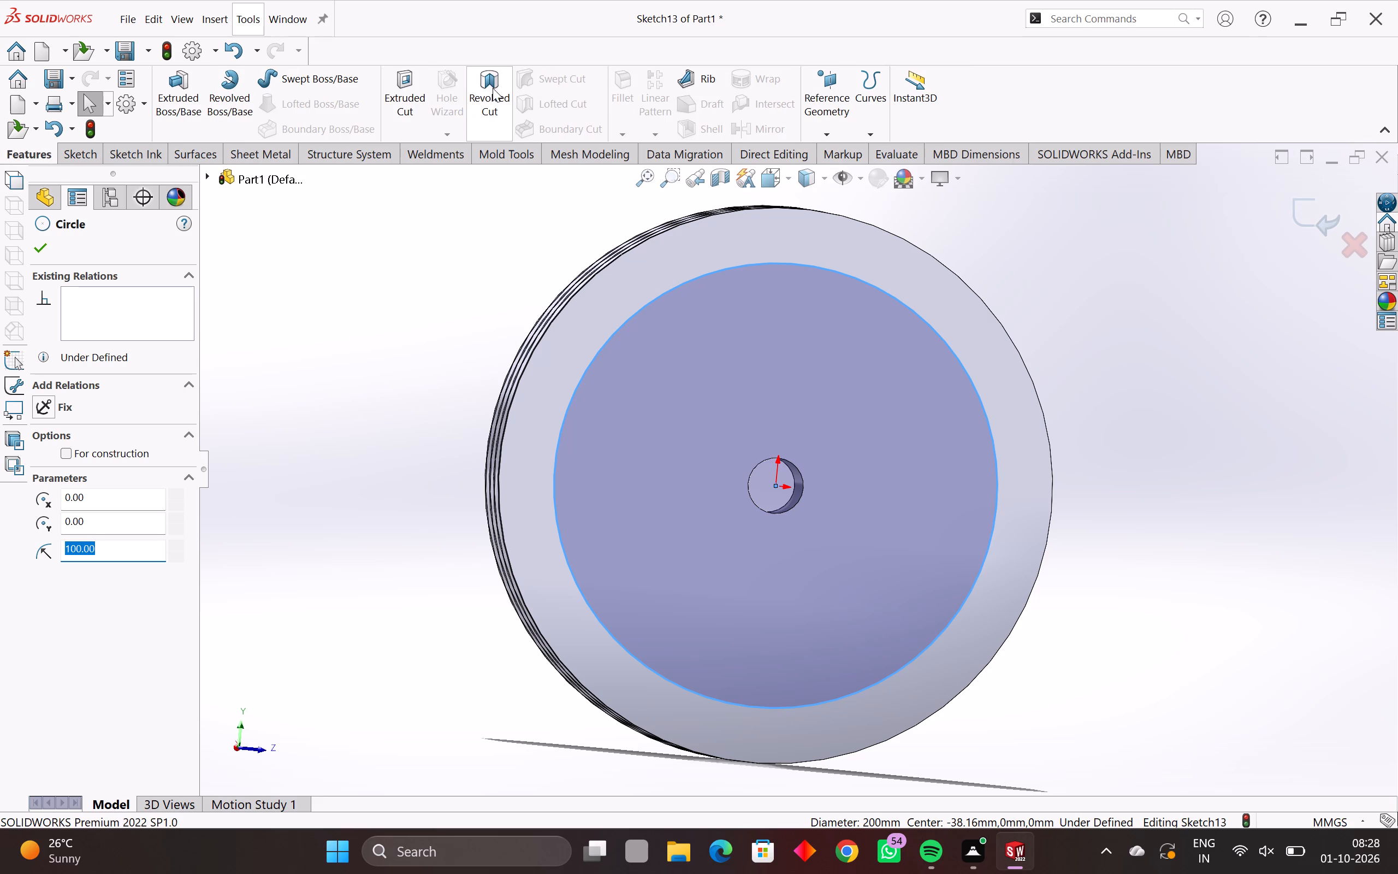
left_click(405, 90)
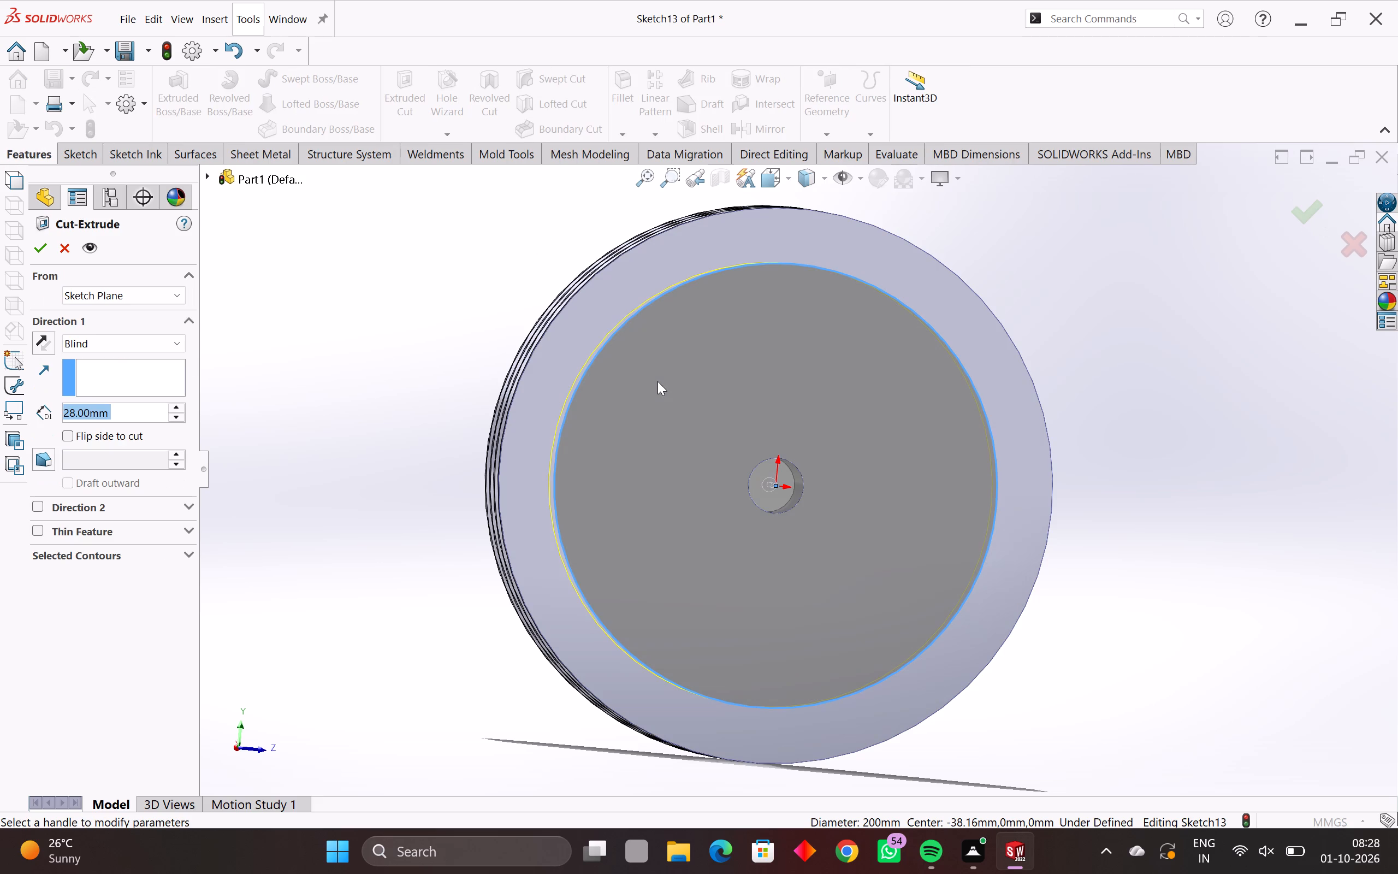
left_click(657, 381)
middle_click_drag(480, 440, 494, 441)
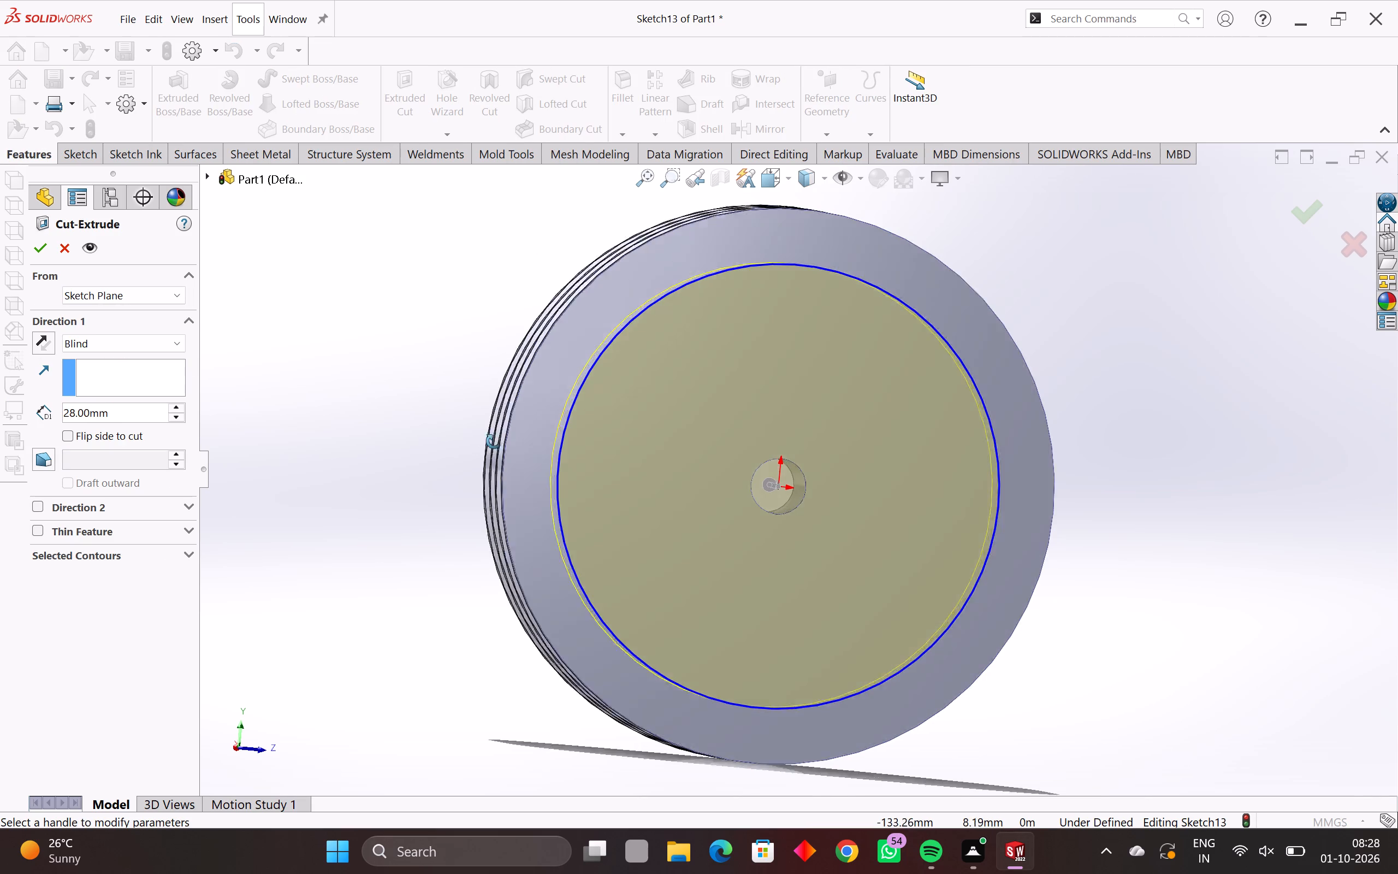
middle_click_drag(494, 441, 580, 460)
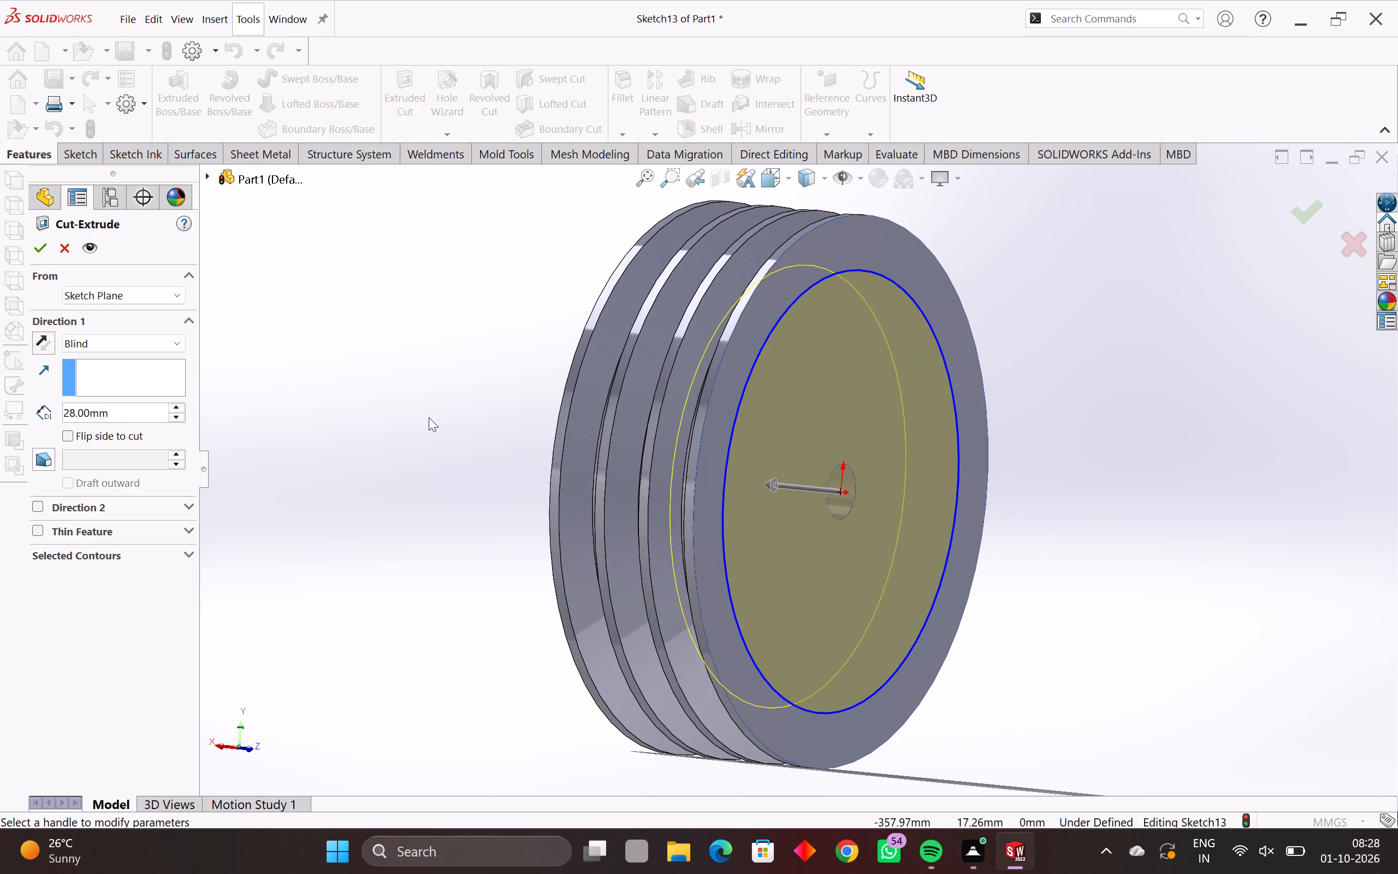
left_click(429, 417)
key("Return")
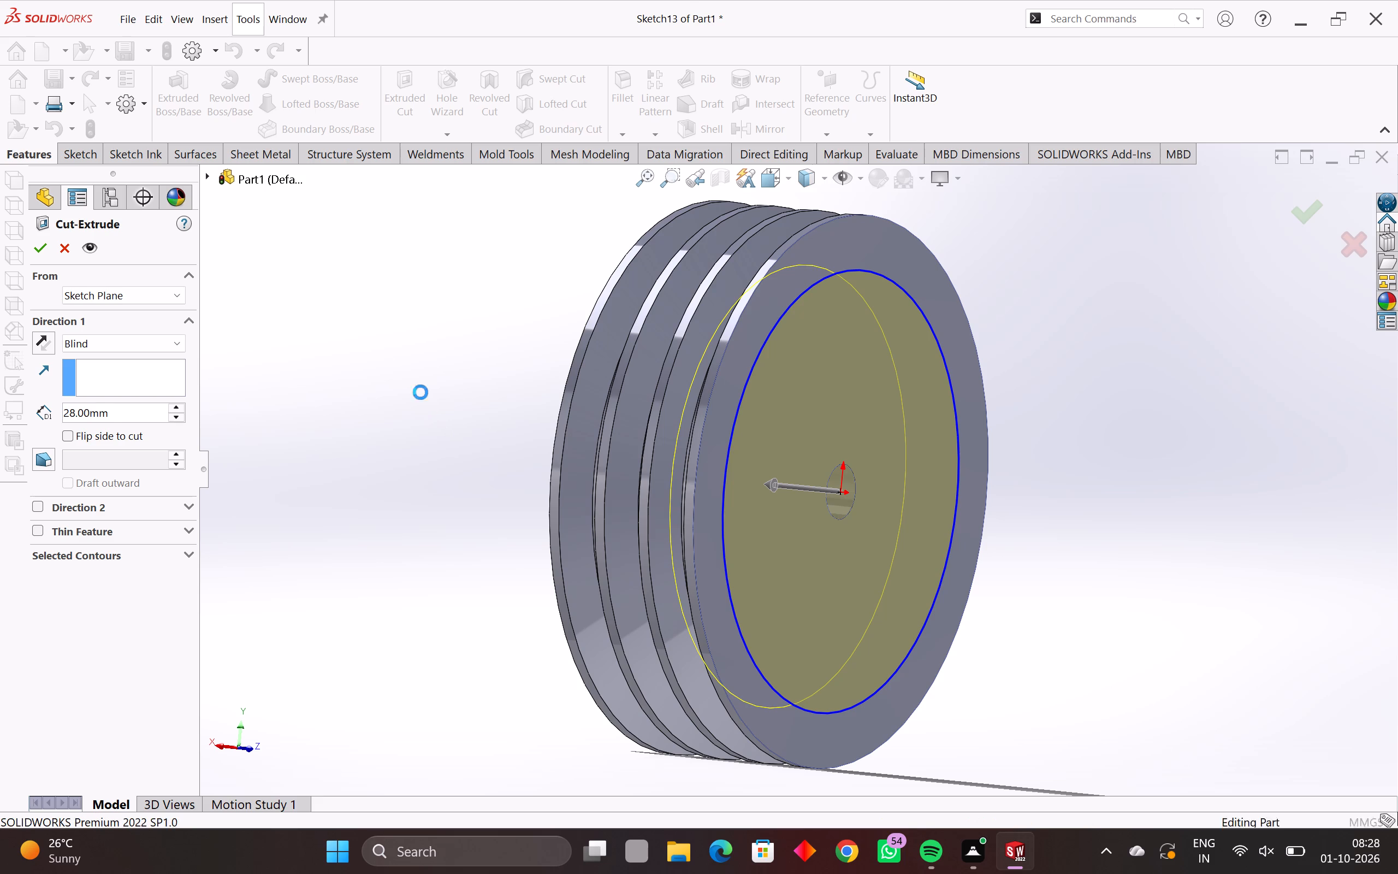
key("Escape")
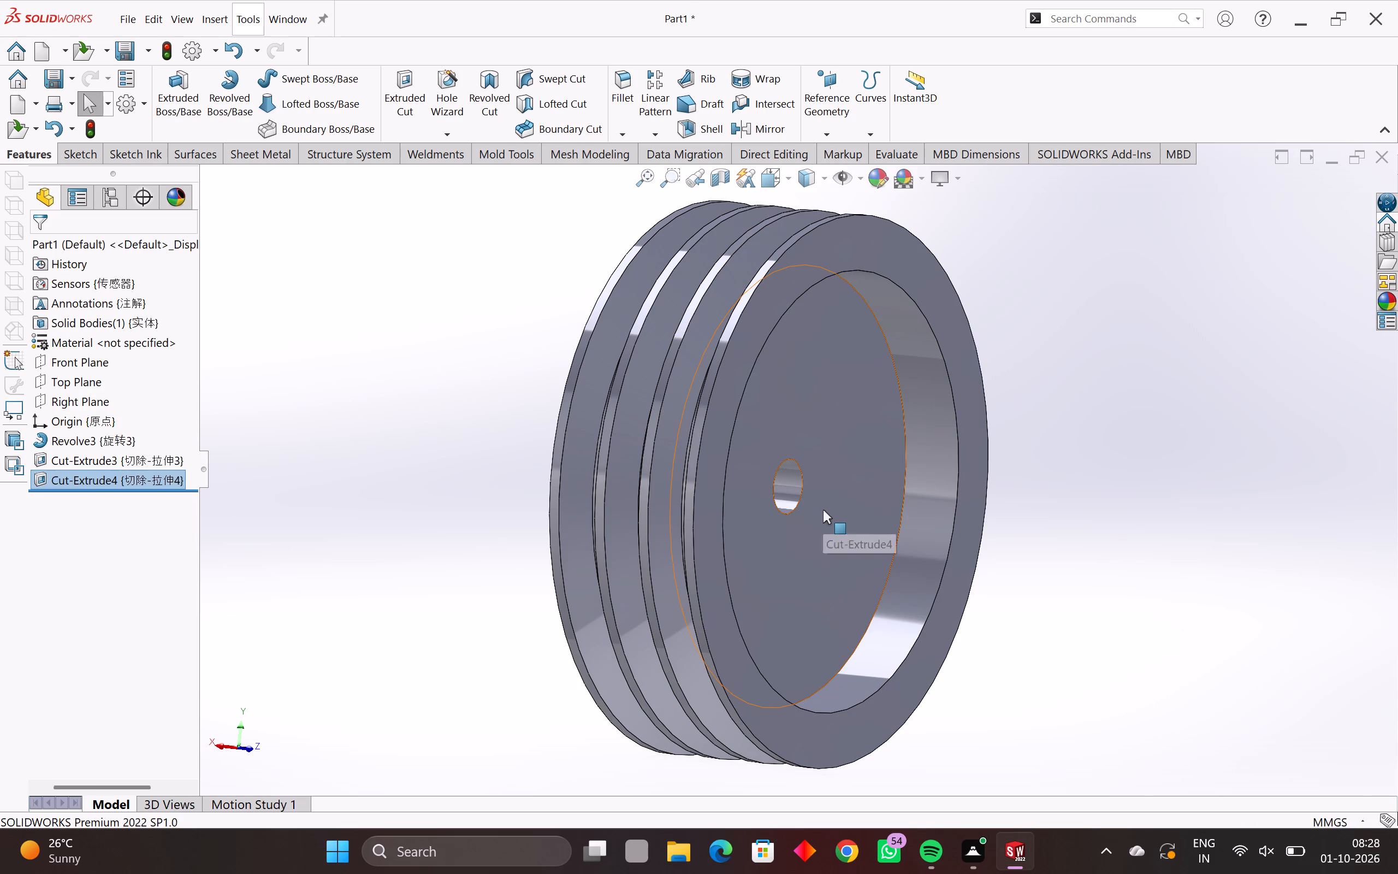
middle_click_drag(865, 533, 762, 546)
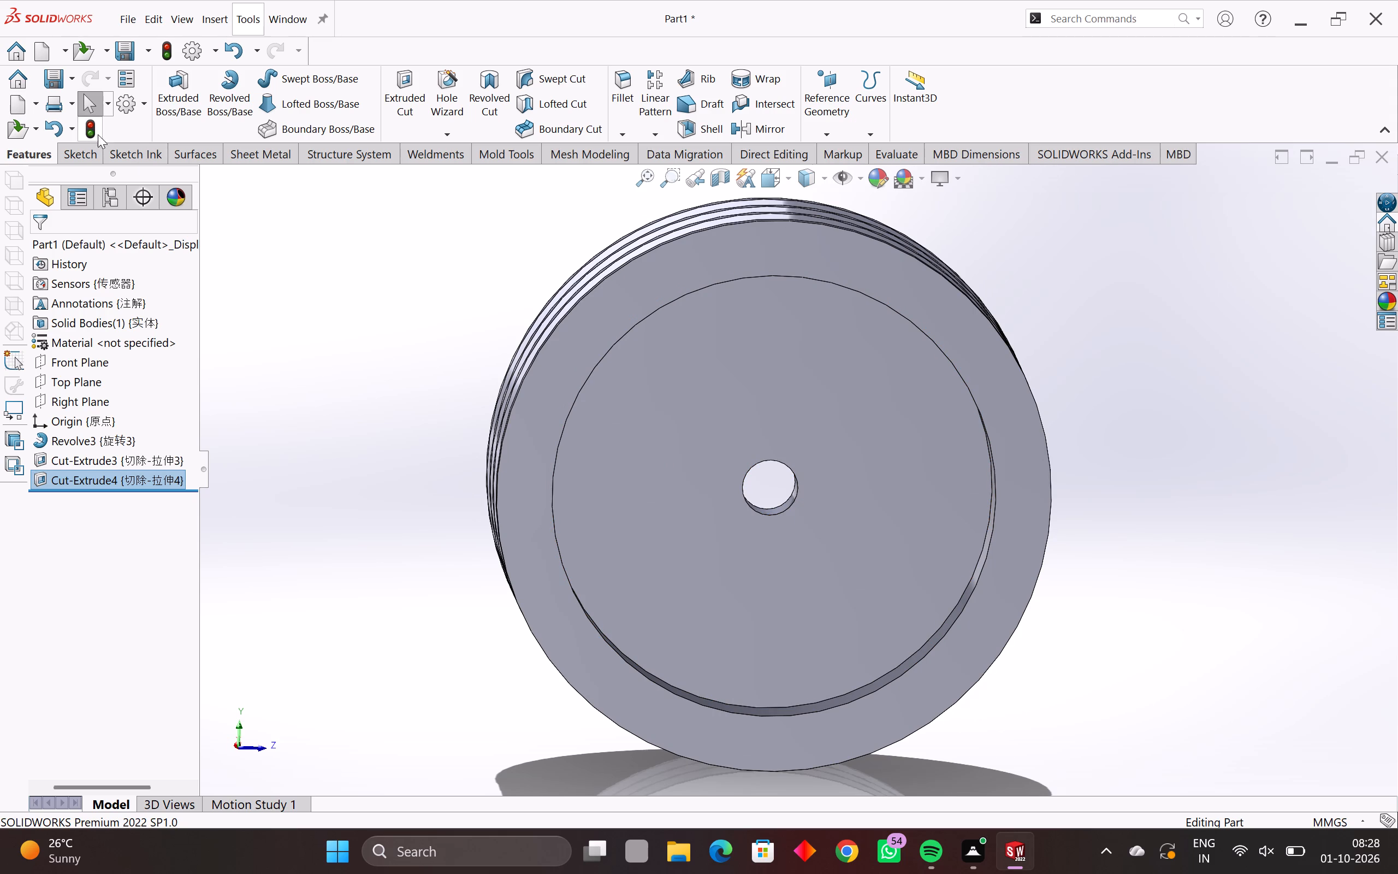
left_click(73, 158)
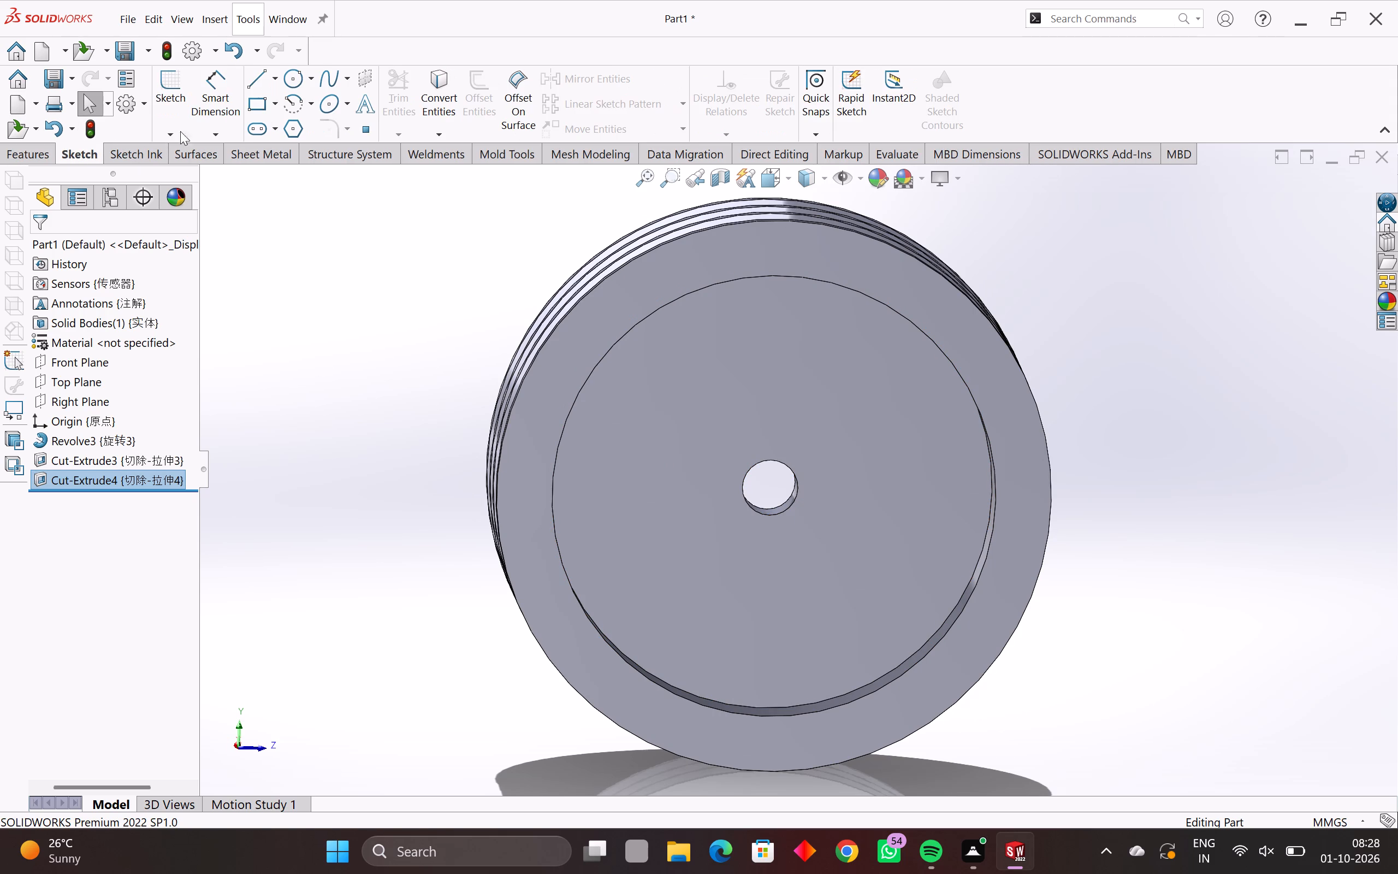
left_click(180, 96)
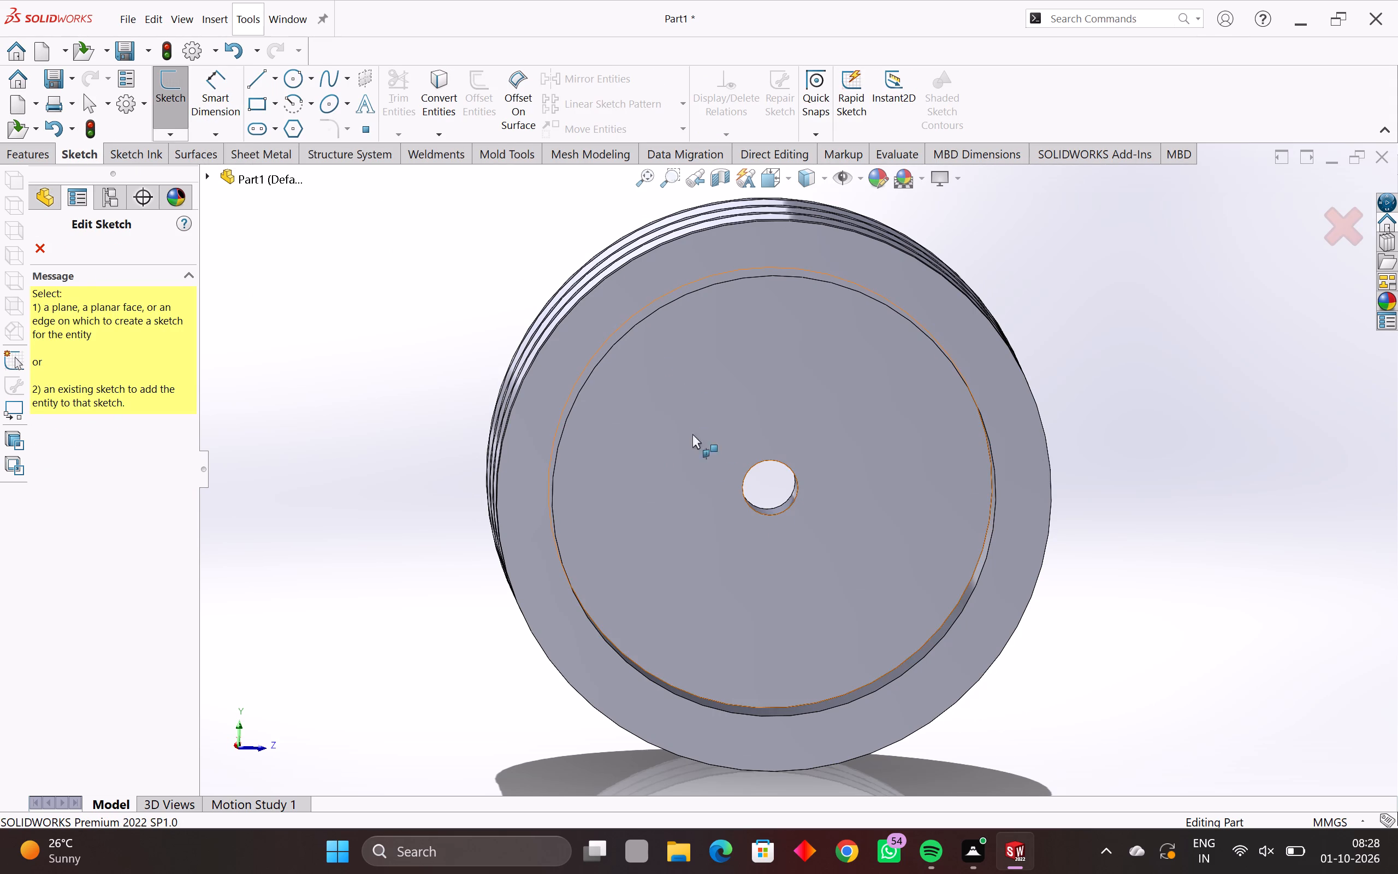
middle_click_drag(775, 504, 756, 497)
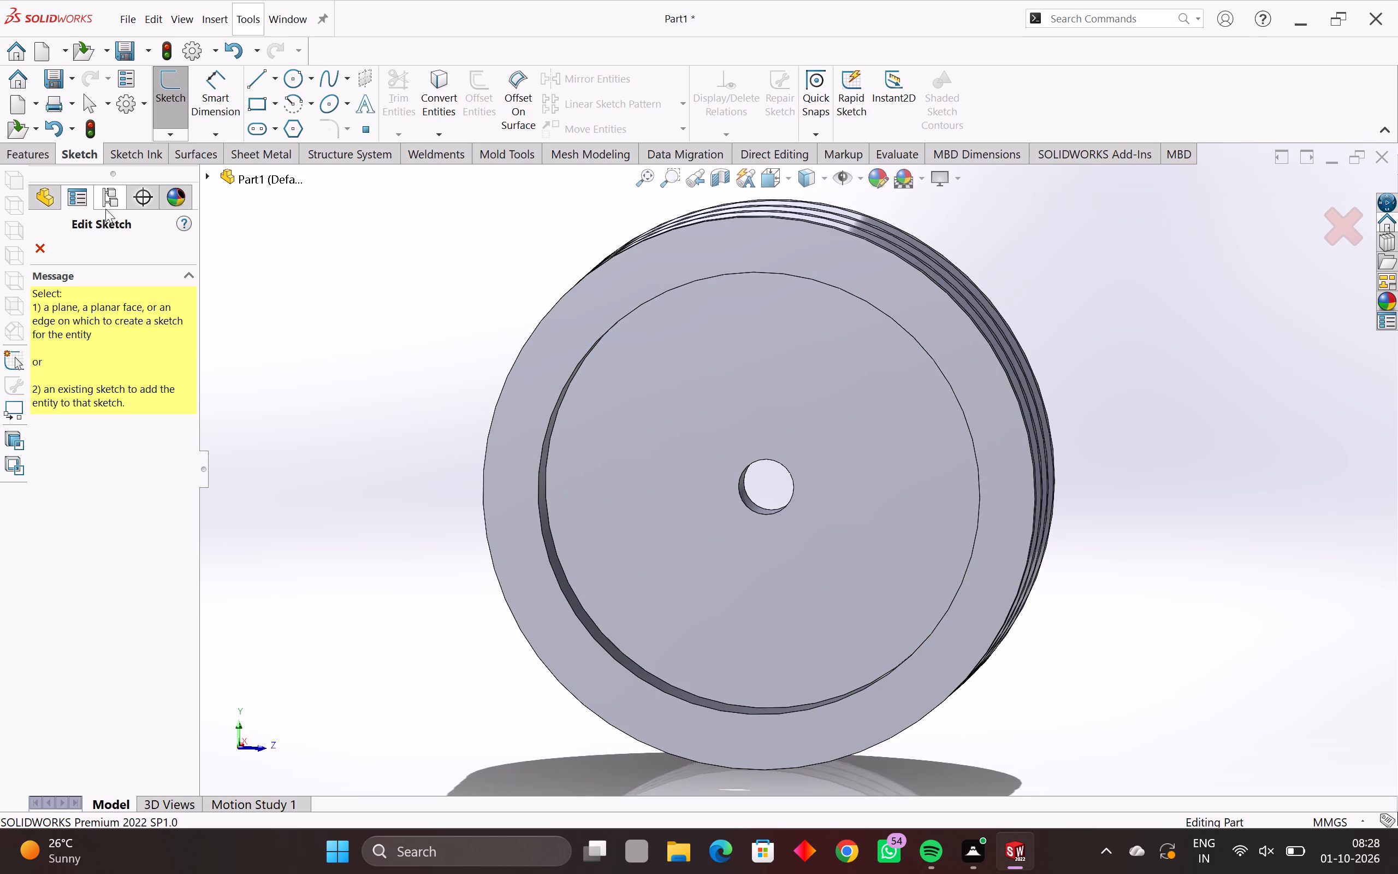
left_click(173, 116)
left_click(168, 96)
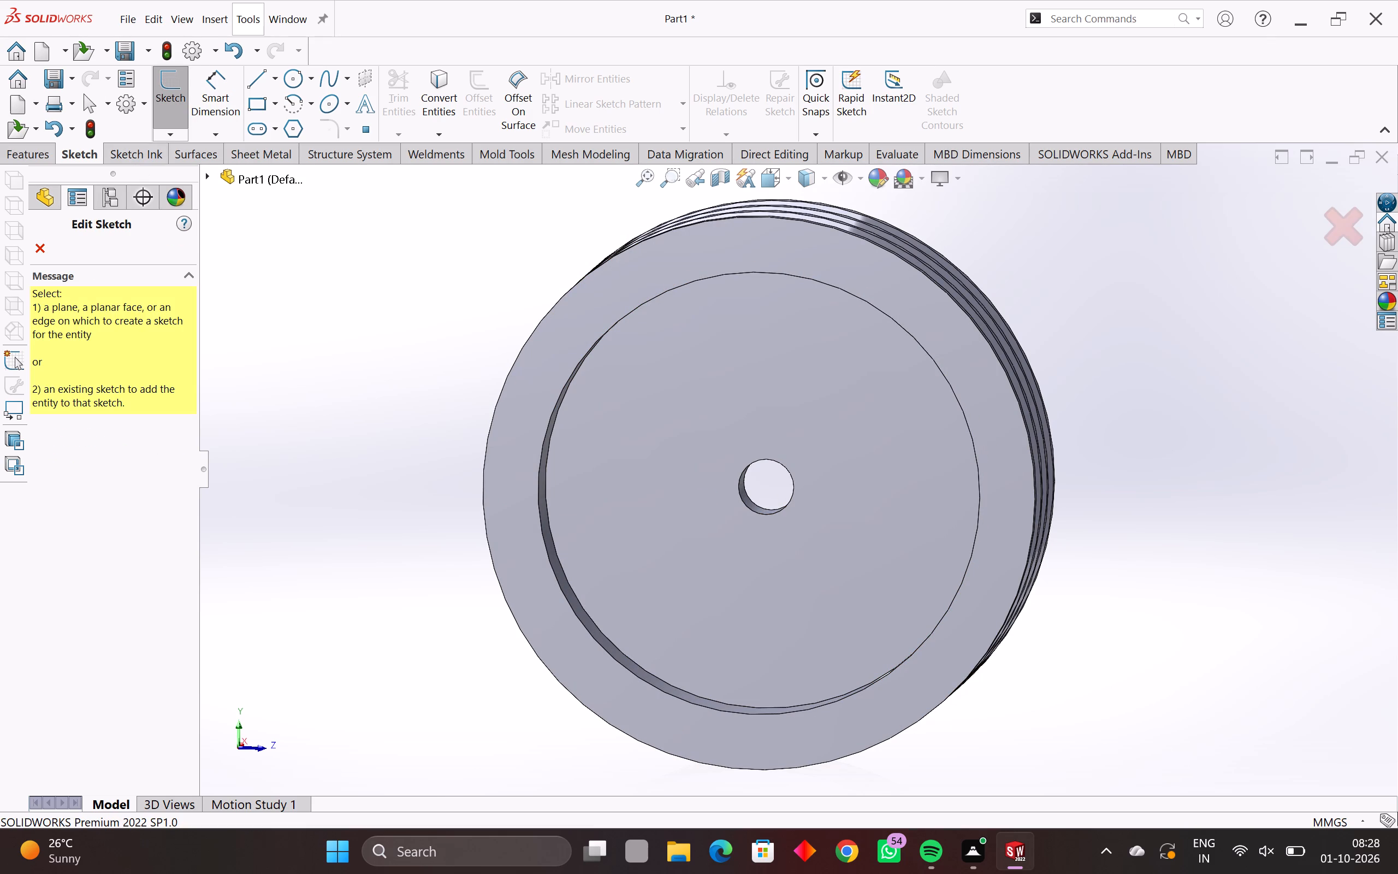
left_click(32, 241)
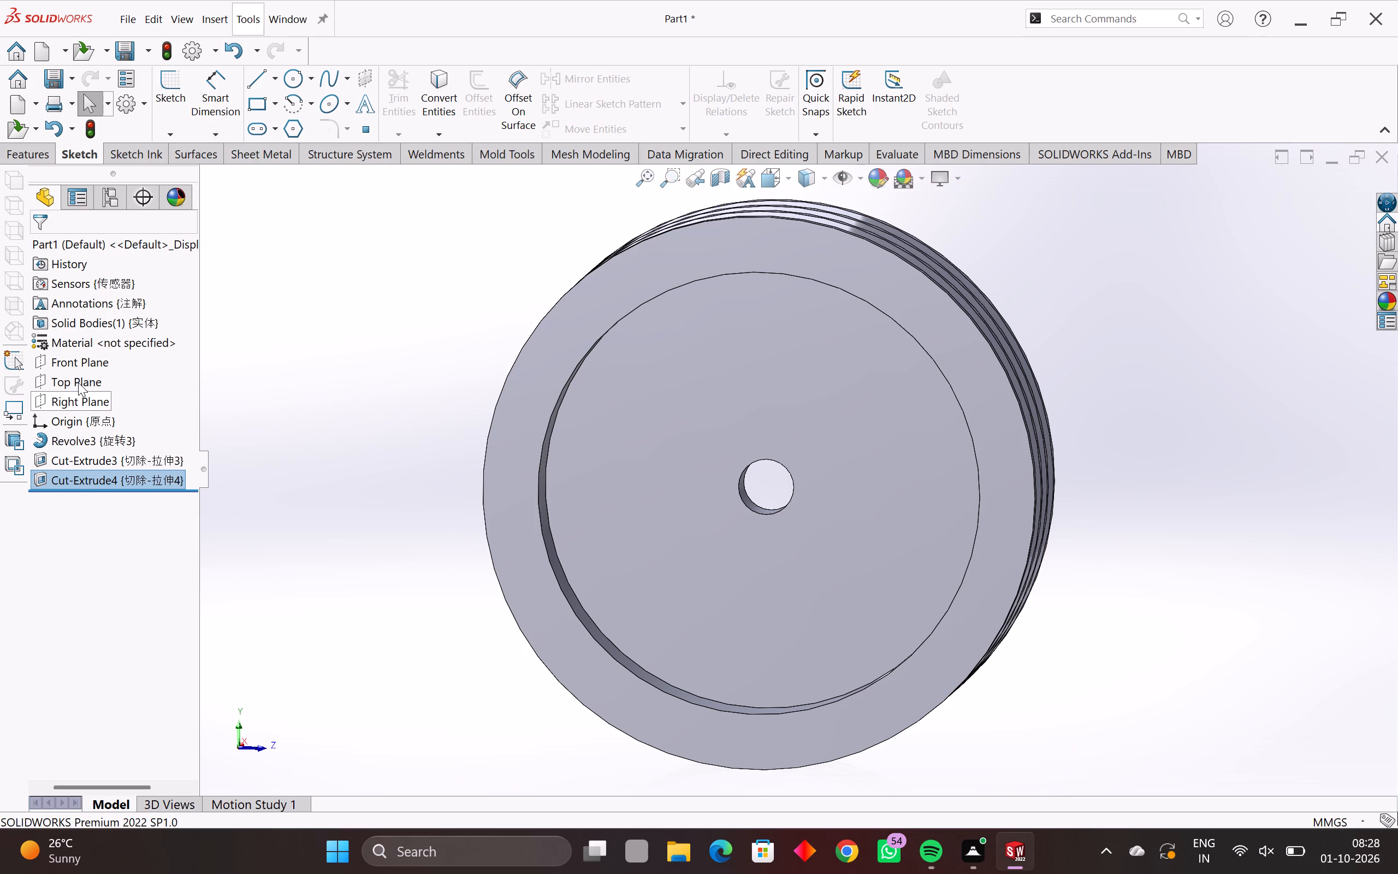
Examine the Right Plane against the pulley, and inspect the recesses on both sides, the bore and the V-grooves.
left_click(84, 397)
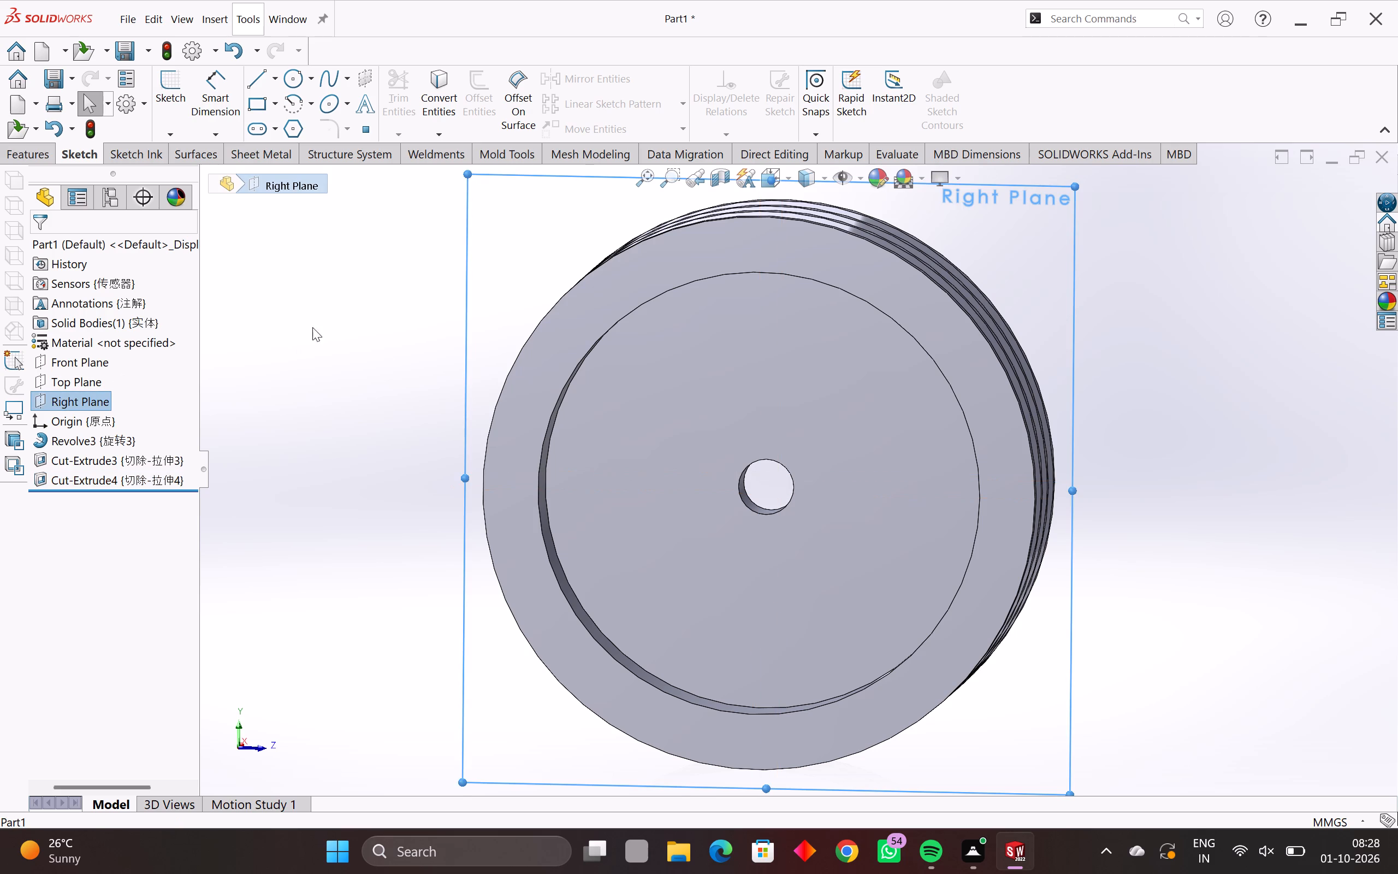
left_click(541, 240)
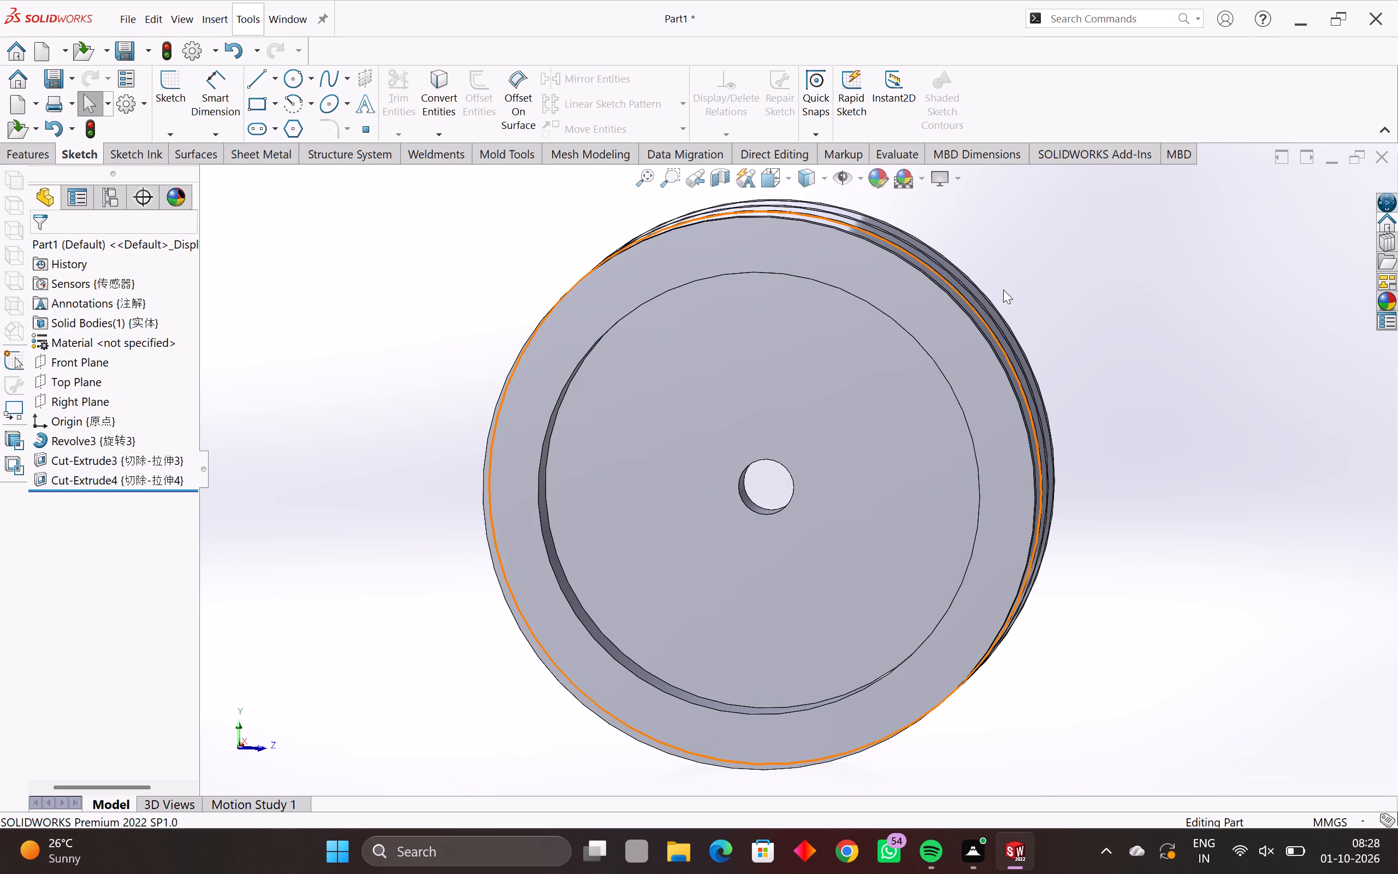
left_click(85, 400)
left_click(1035, 191)
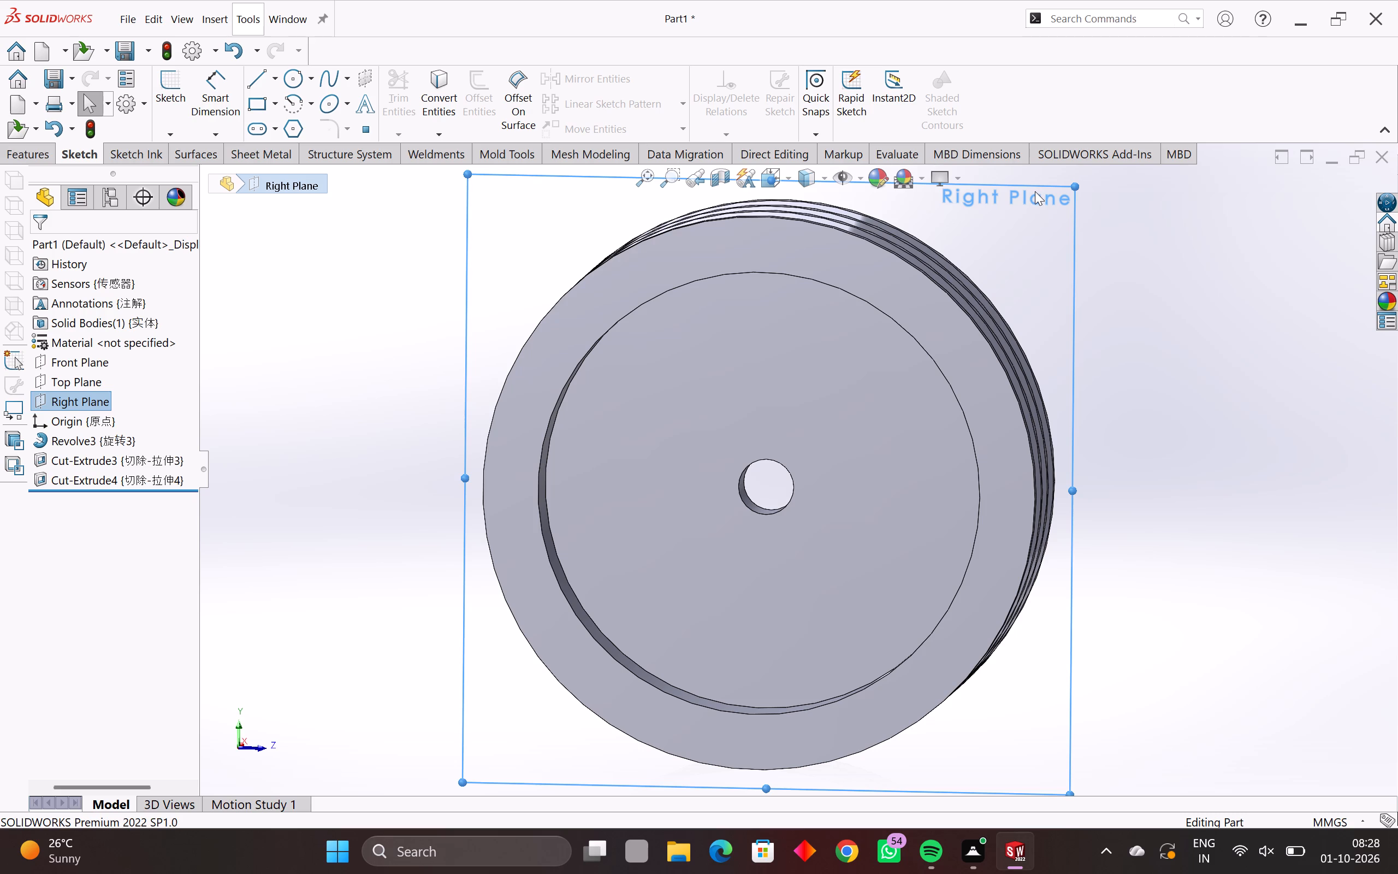
middle_click_drag(967, 448, 989, 427)
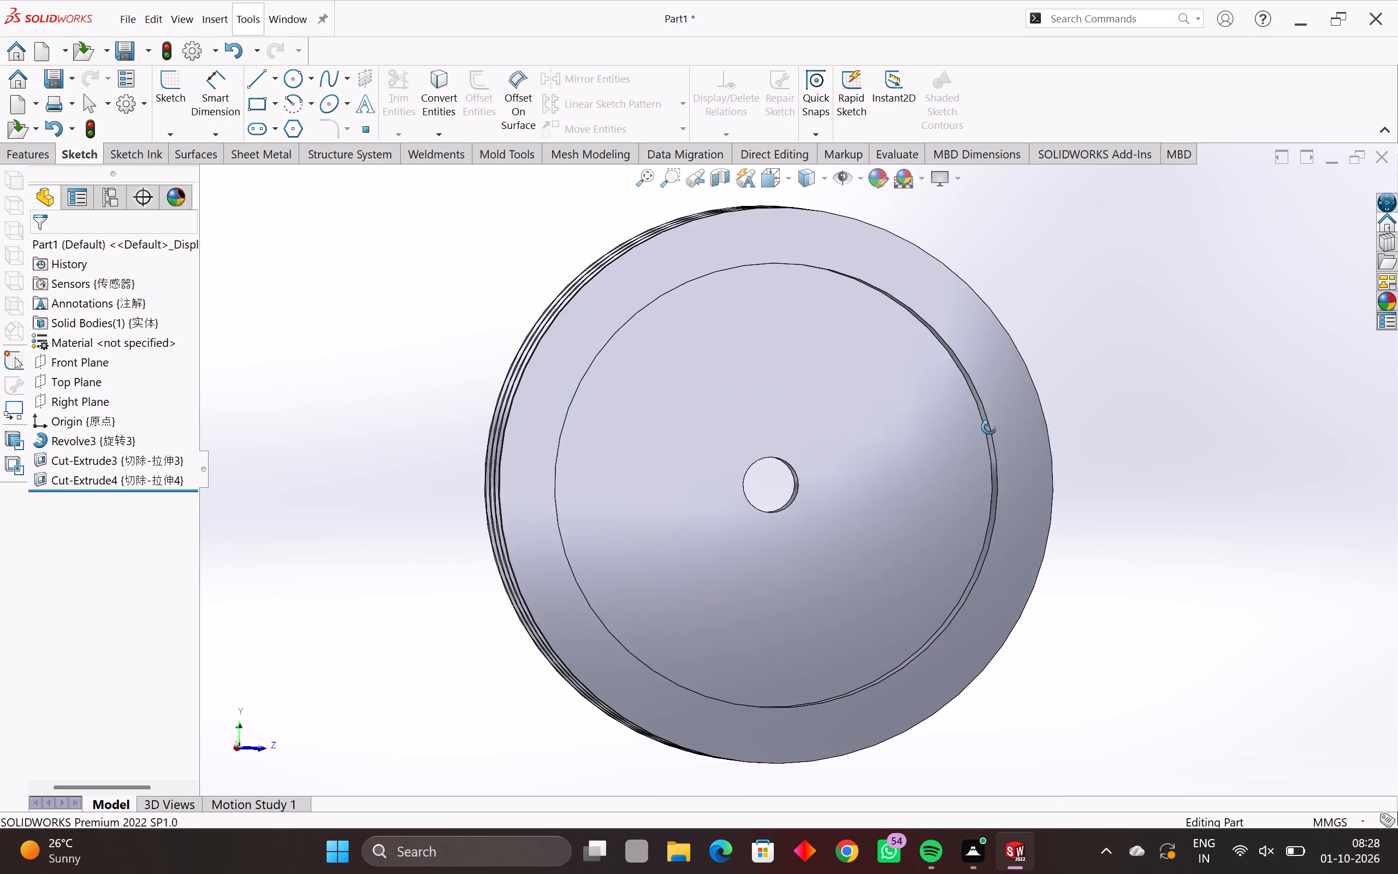
middle_click_drag(989, 427, 962, 434)
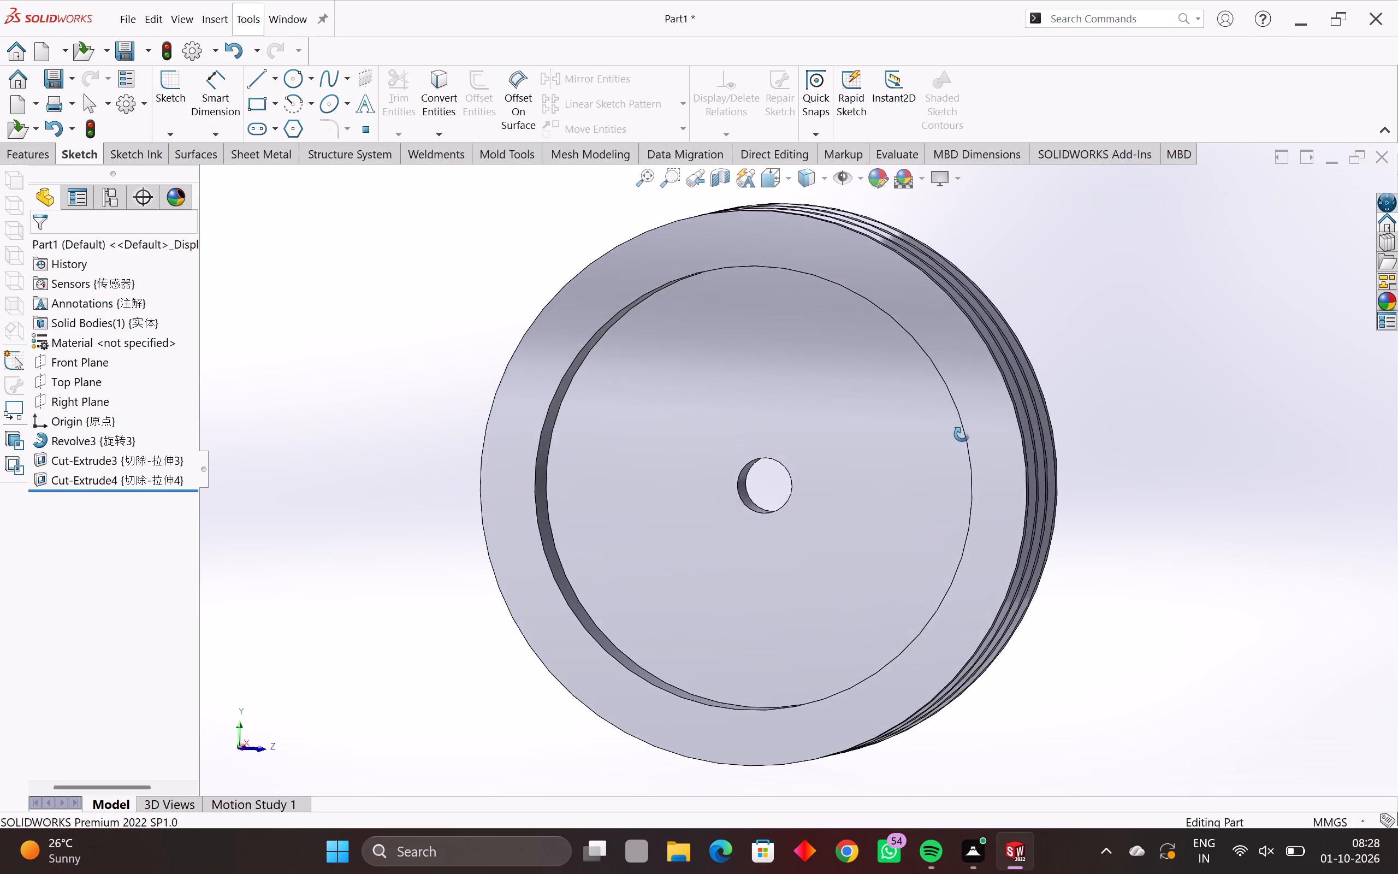
middle_click_drag(962, 434, 530, 510)
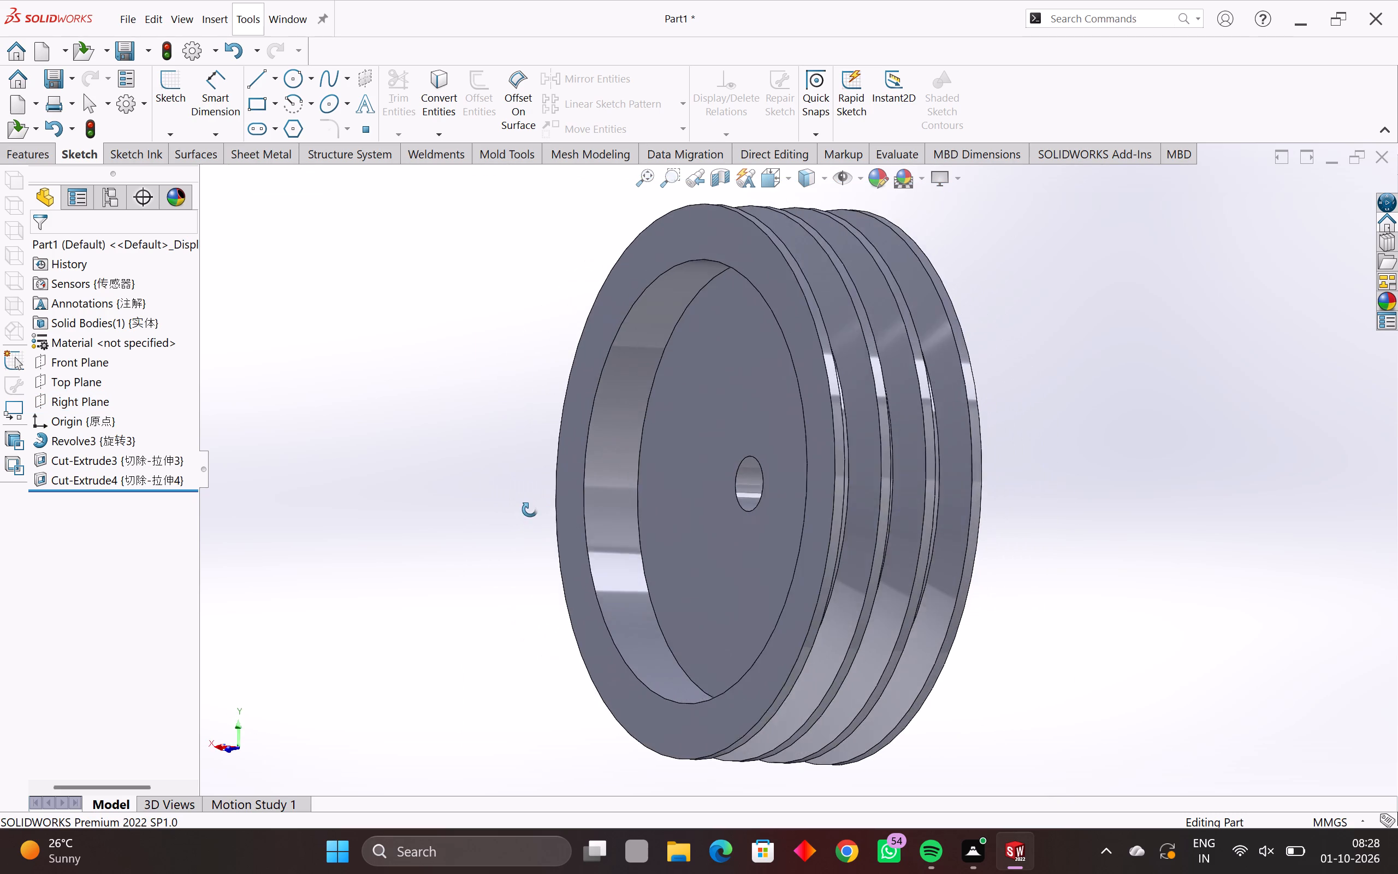
middle_click_drag(530, 510, 726, 493)
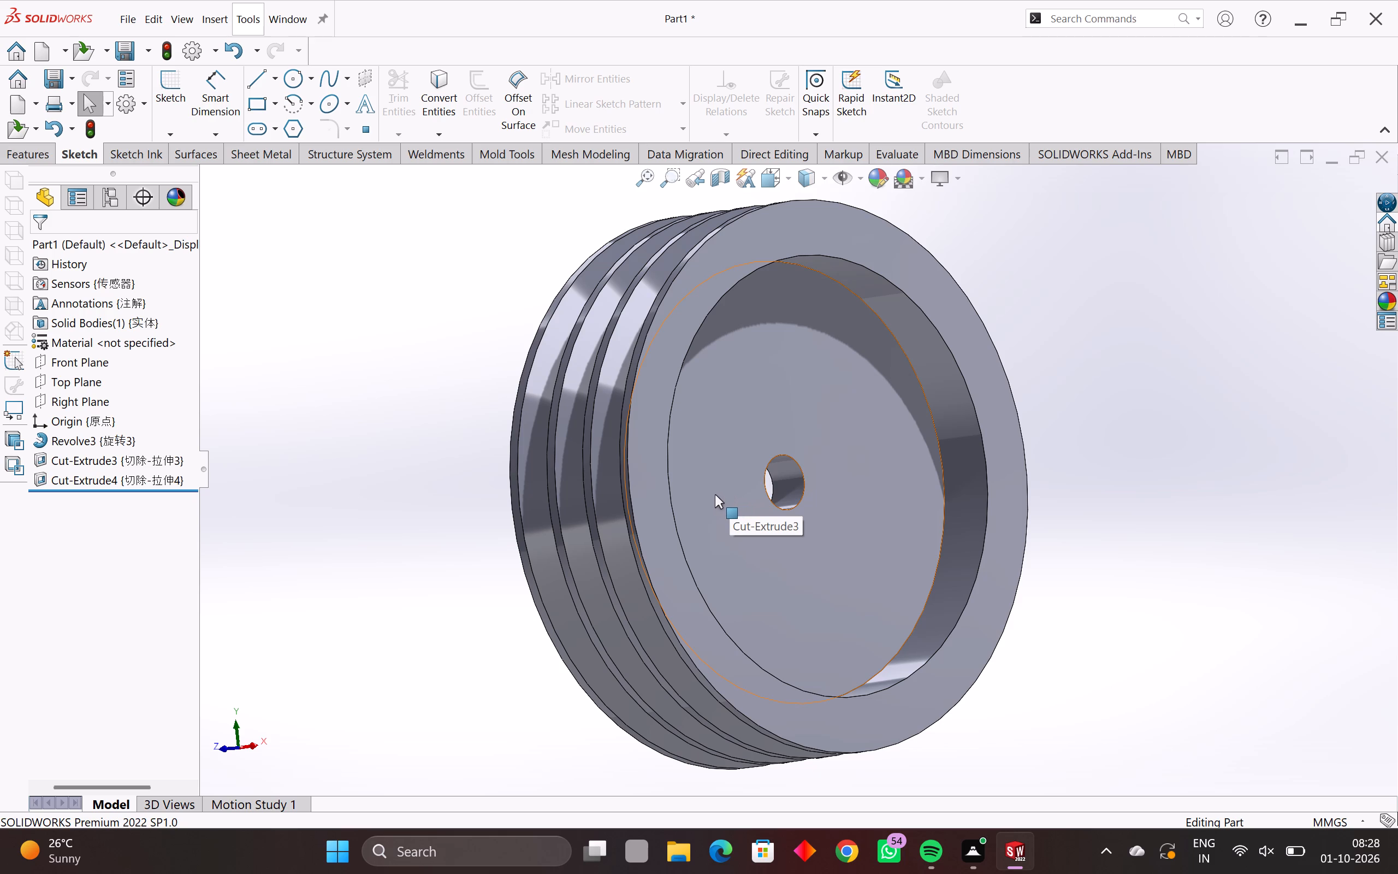
middle_click_drag(778, 457, 985, 486)
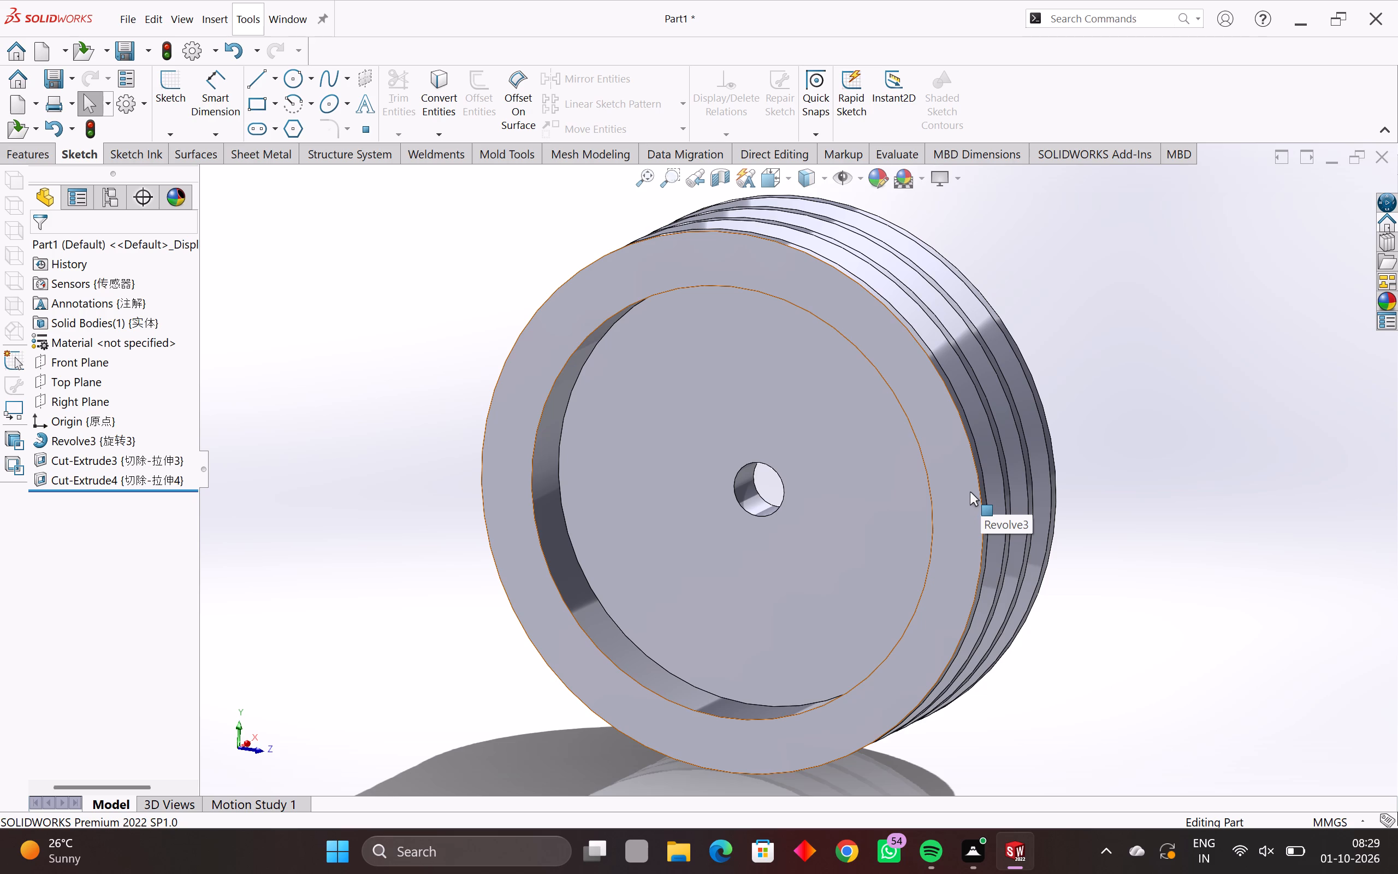
middle_click_drag(1116, 439, 1057, 467)
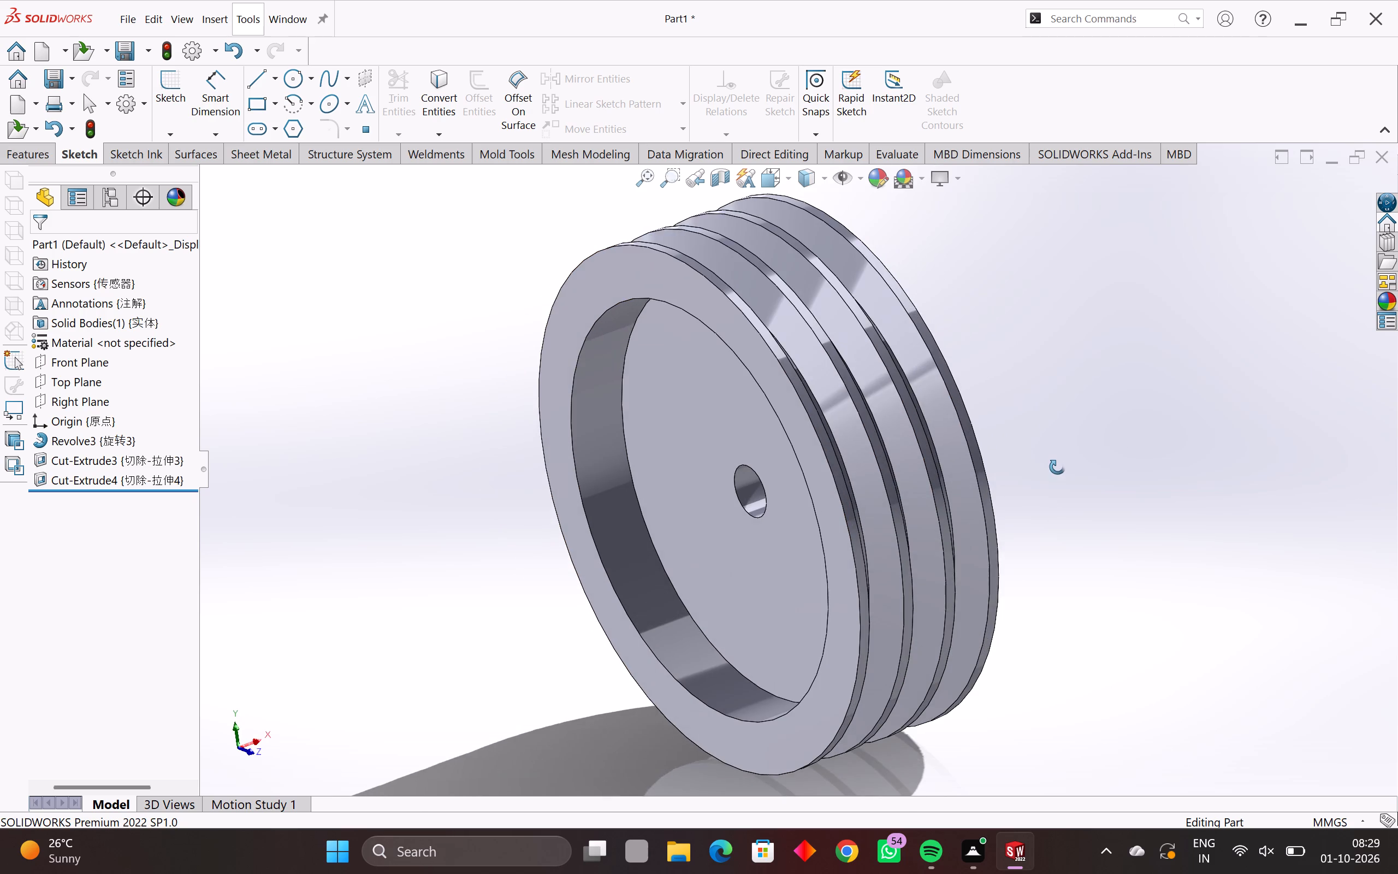
middle_click_drag(1057, 467, 1045, 503)
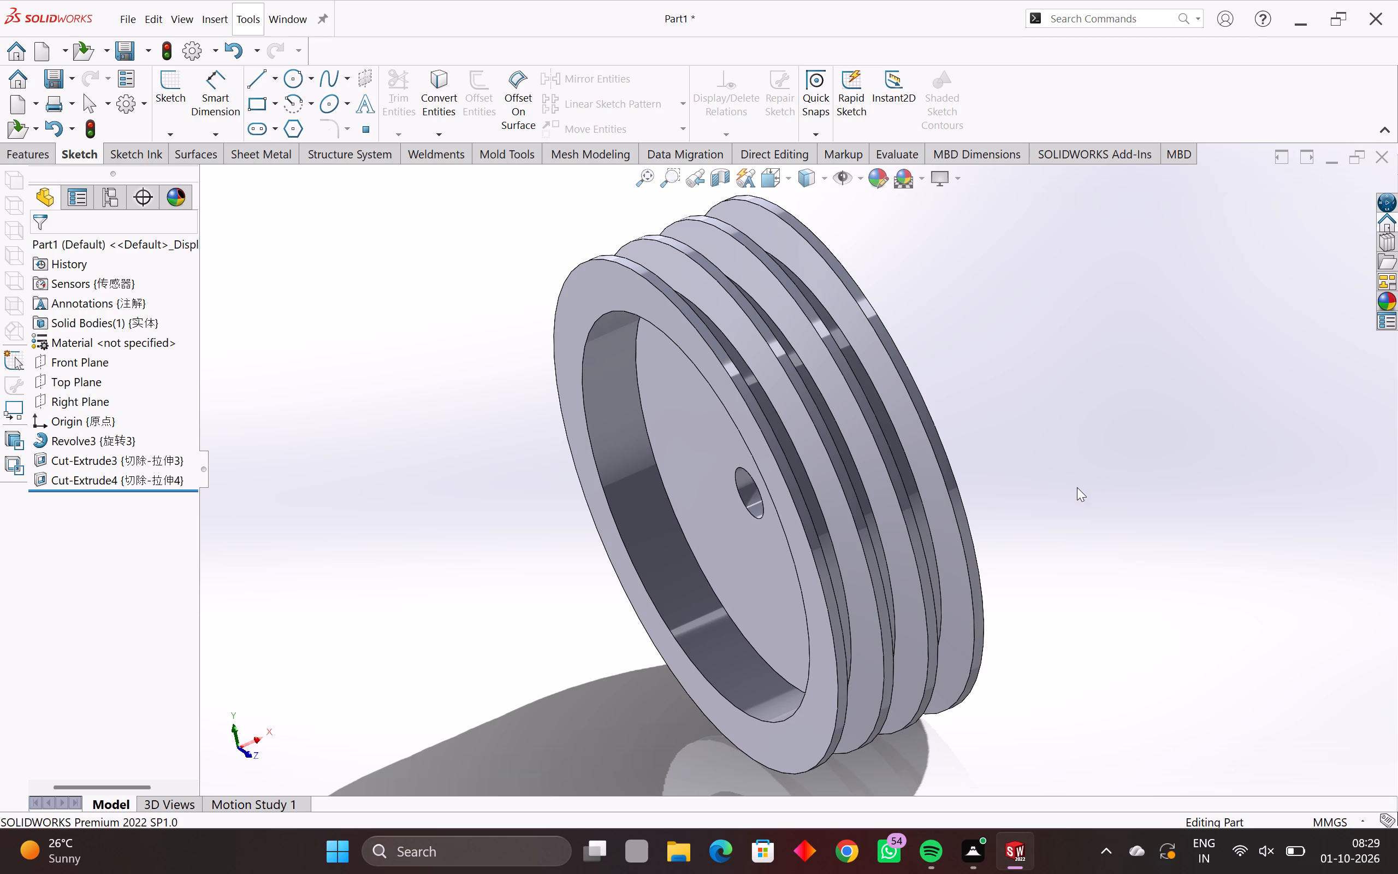
middle_click_drag(1045, 430, 1065, 428)
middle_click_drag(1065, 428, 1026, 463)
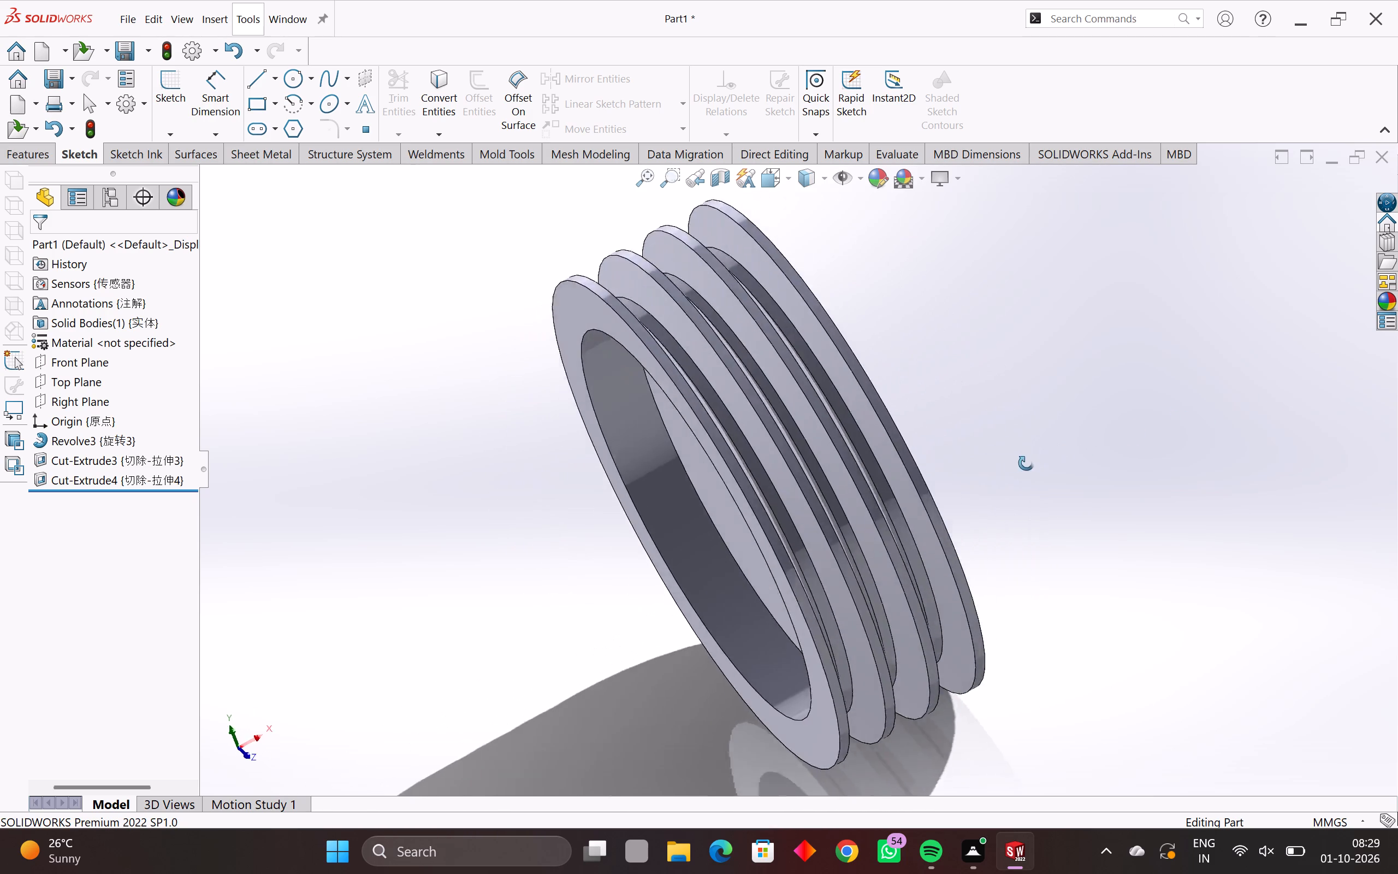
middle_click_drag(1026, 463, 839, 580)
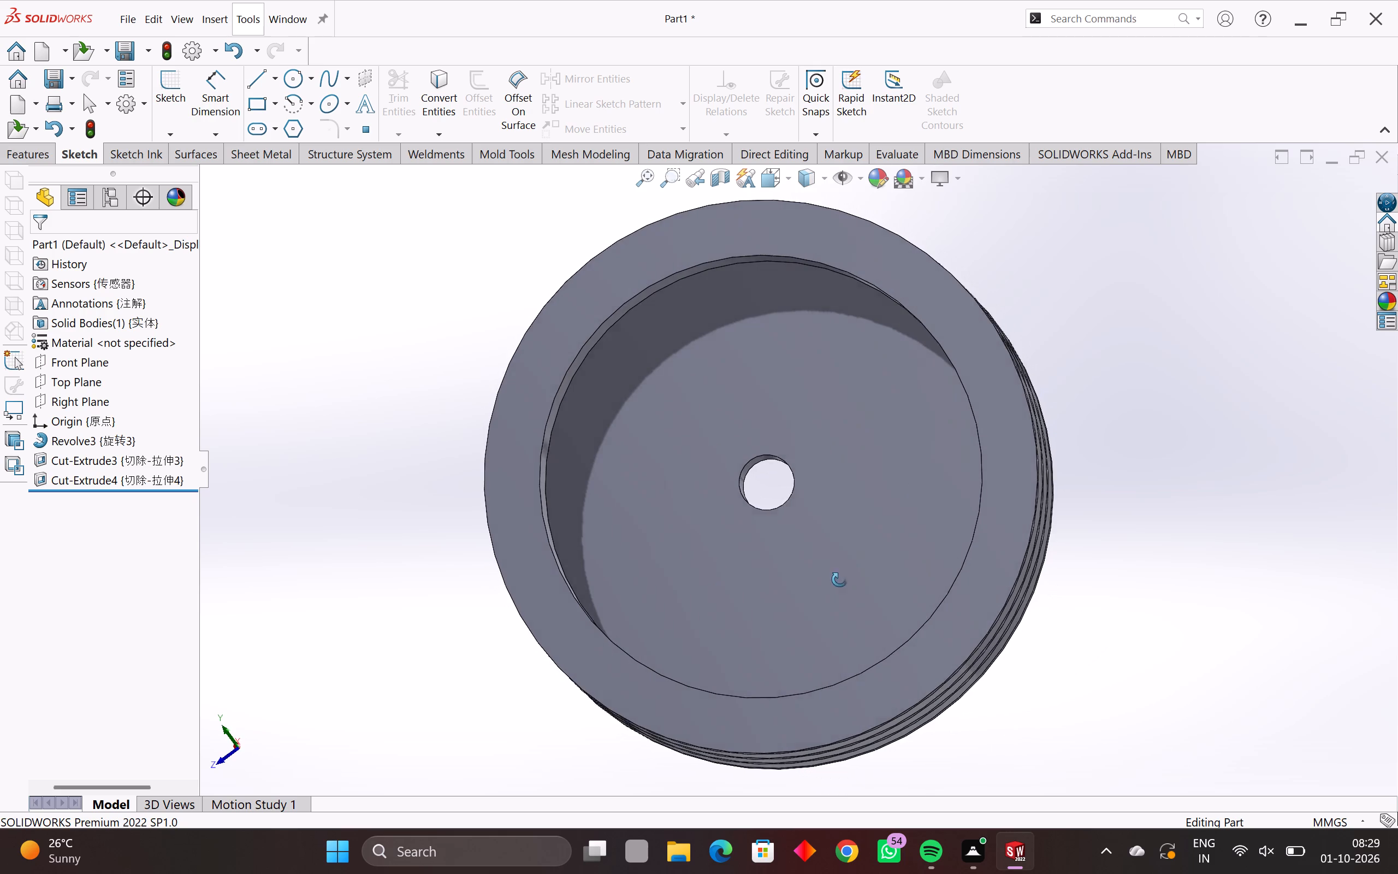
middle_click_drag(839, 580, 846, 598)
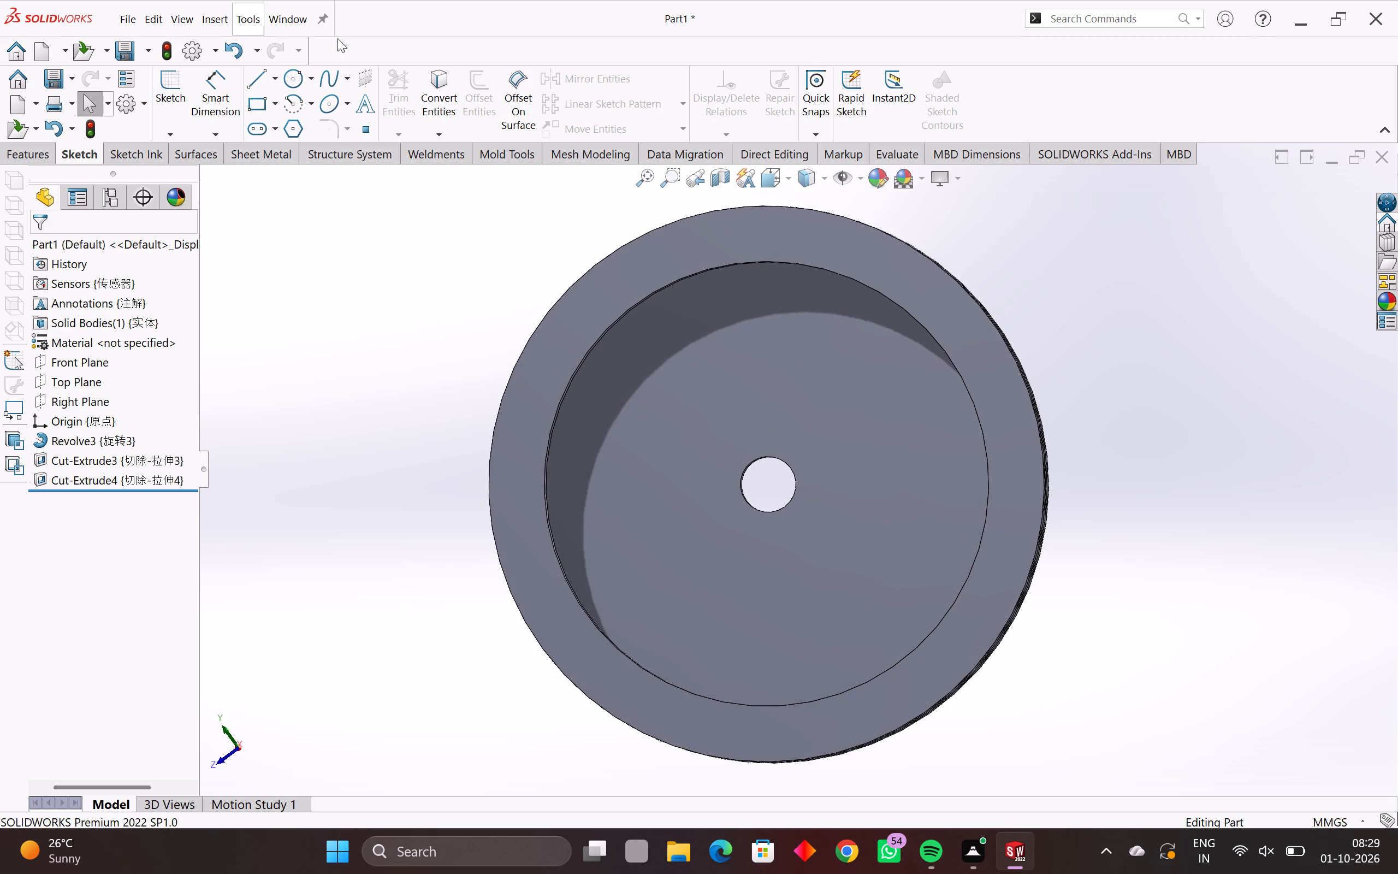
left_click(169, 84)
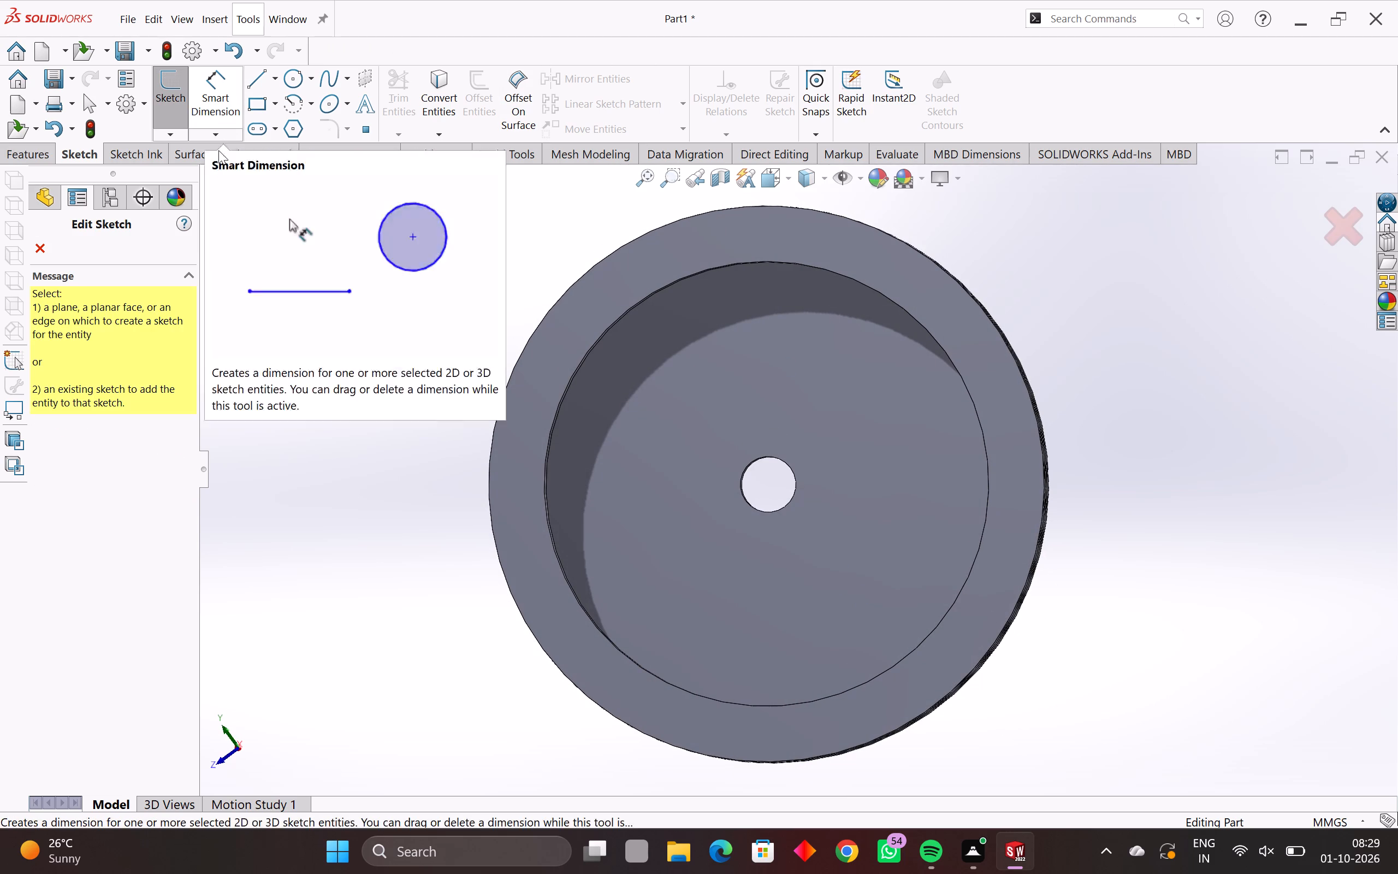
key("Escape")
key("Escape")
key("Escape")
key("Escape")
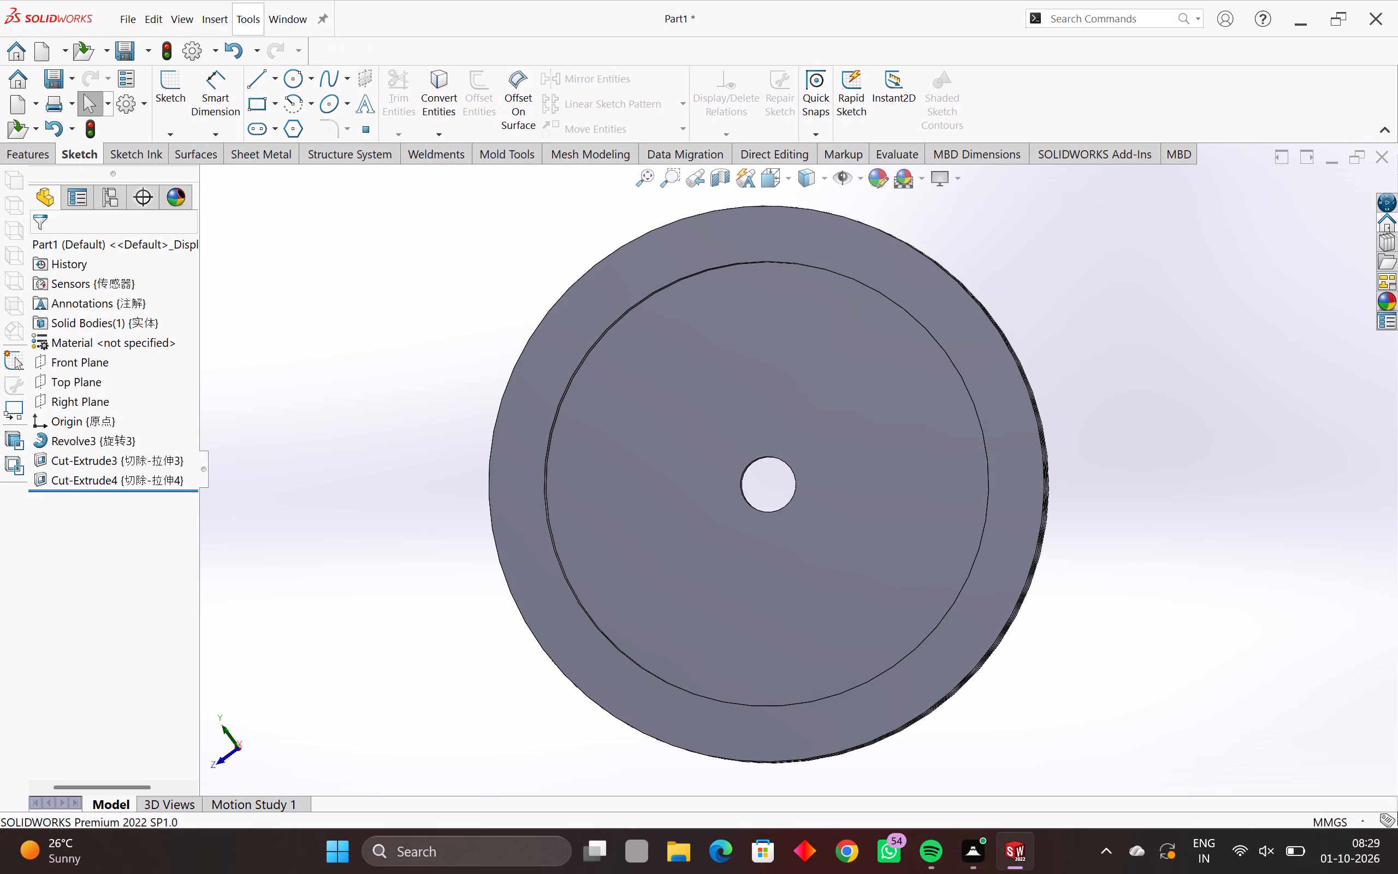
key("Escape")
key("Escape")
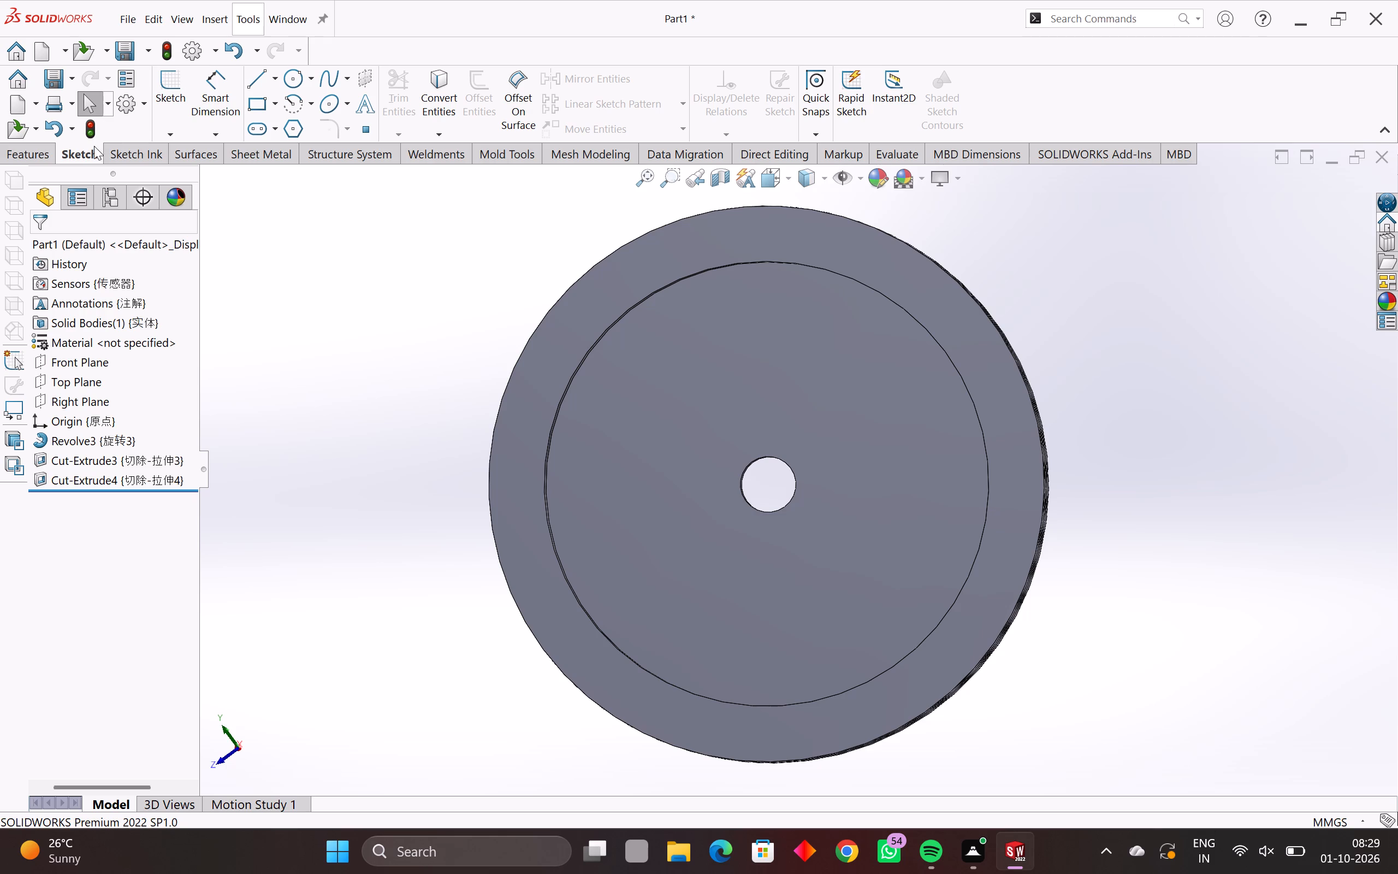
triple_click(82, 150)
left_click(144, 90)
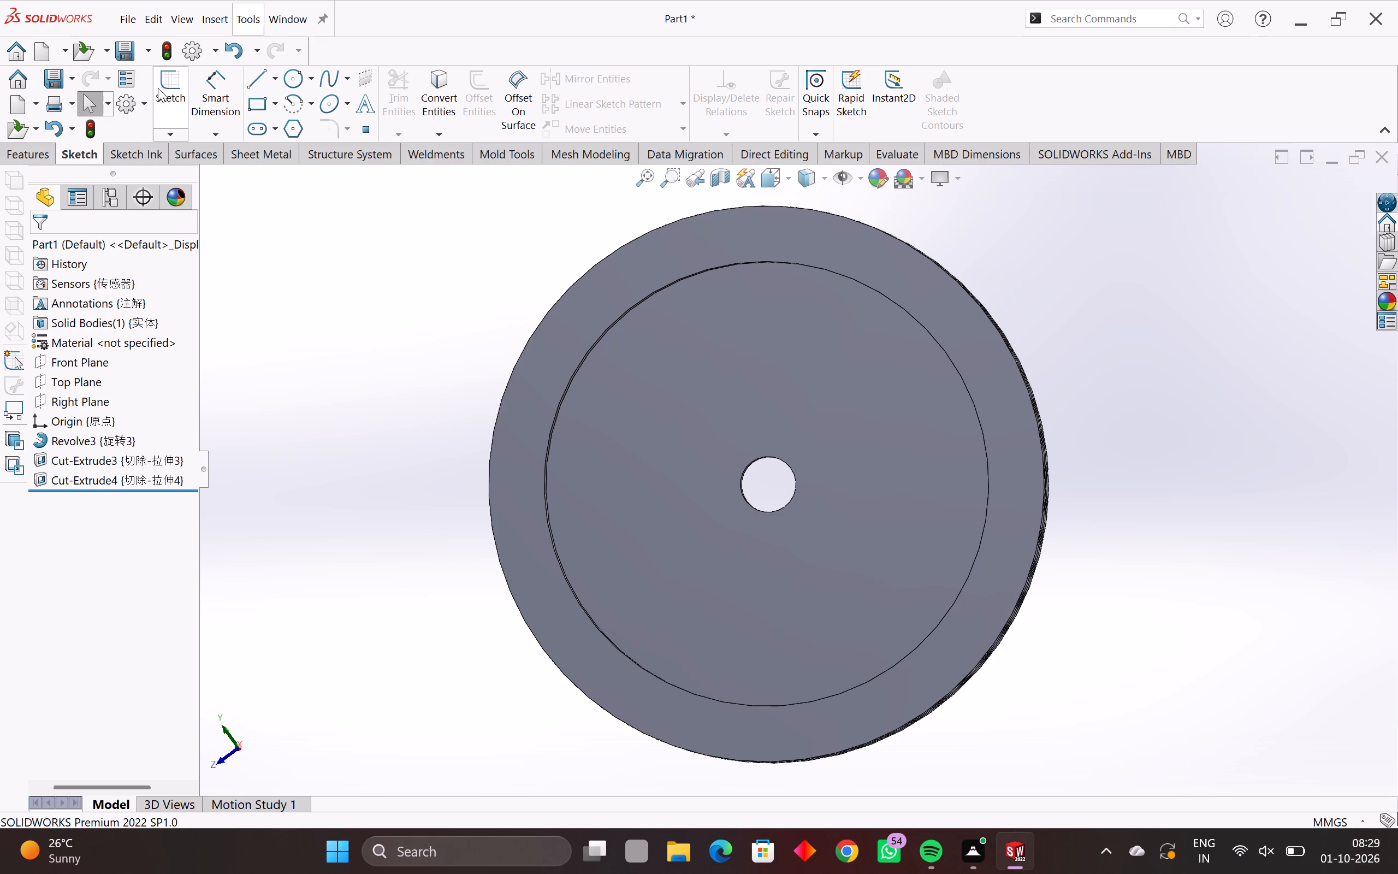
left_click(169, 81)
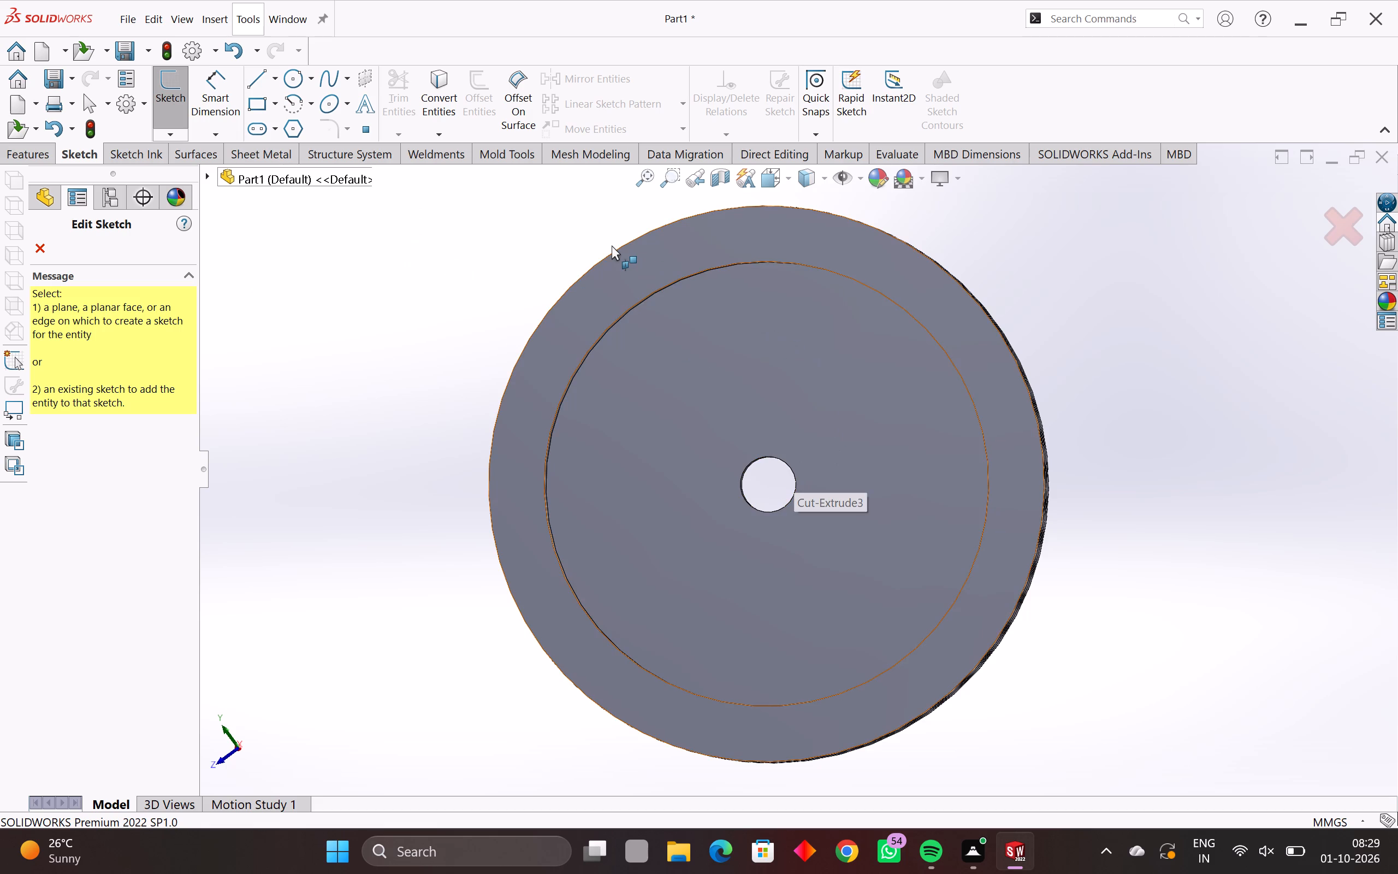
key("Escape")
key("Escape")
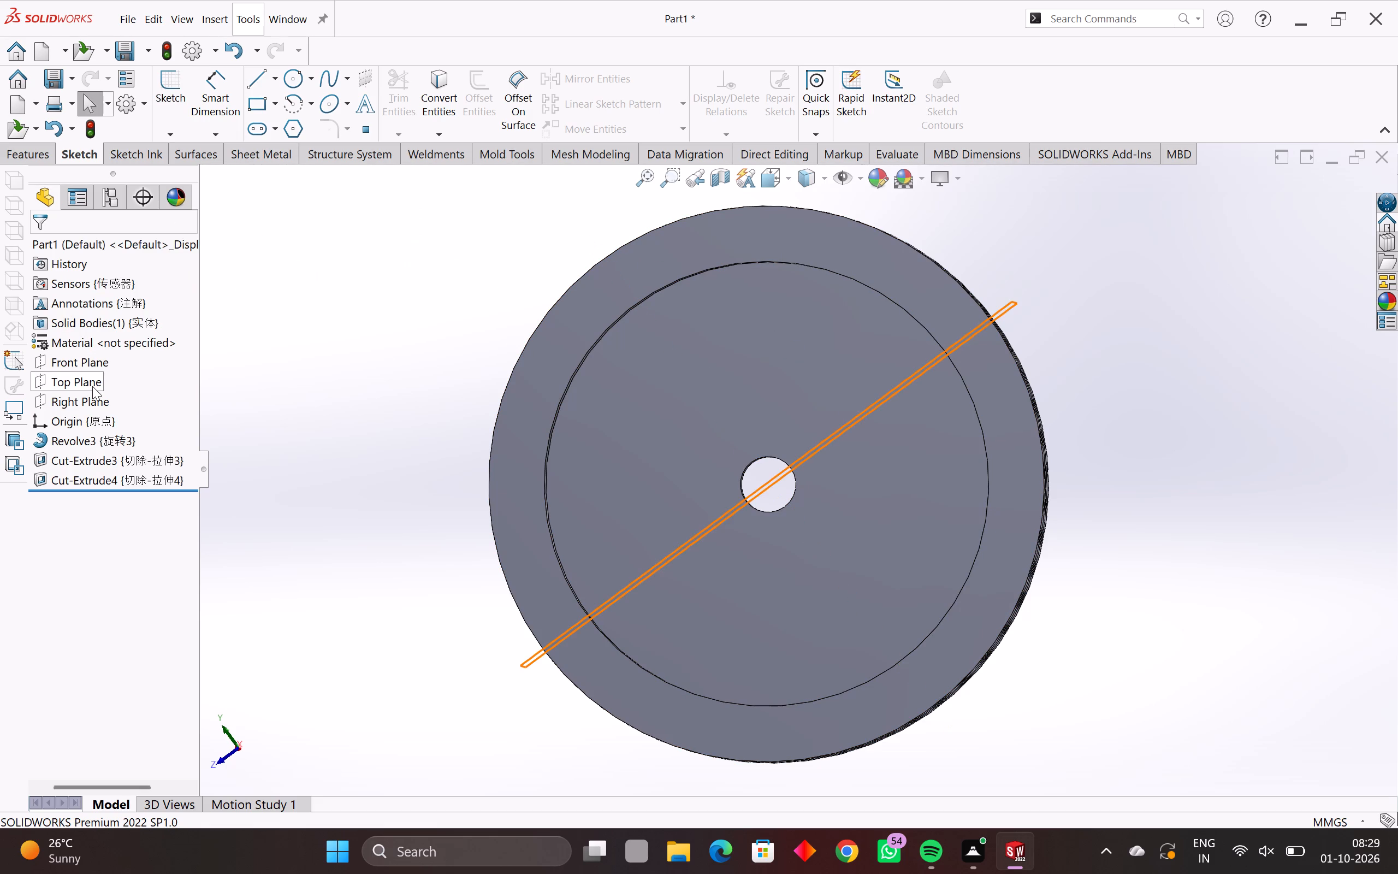
Examine where the Front Plane and the Right Plane lie relative to the pulley.
left_click(97, 363)
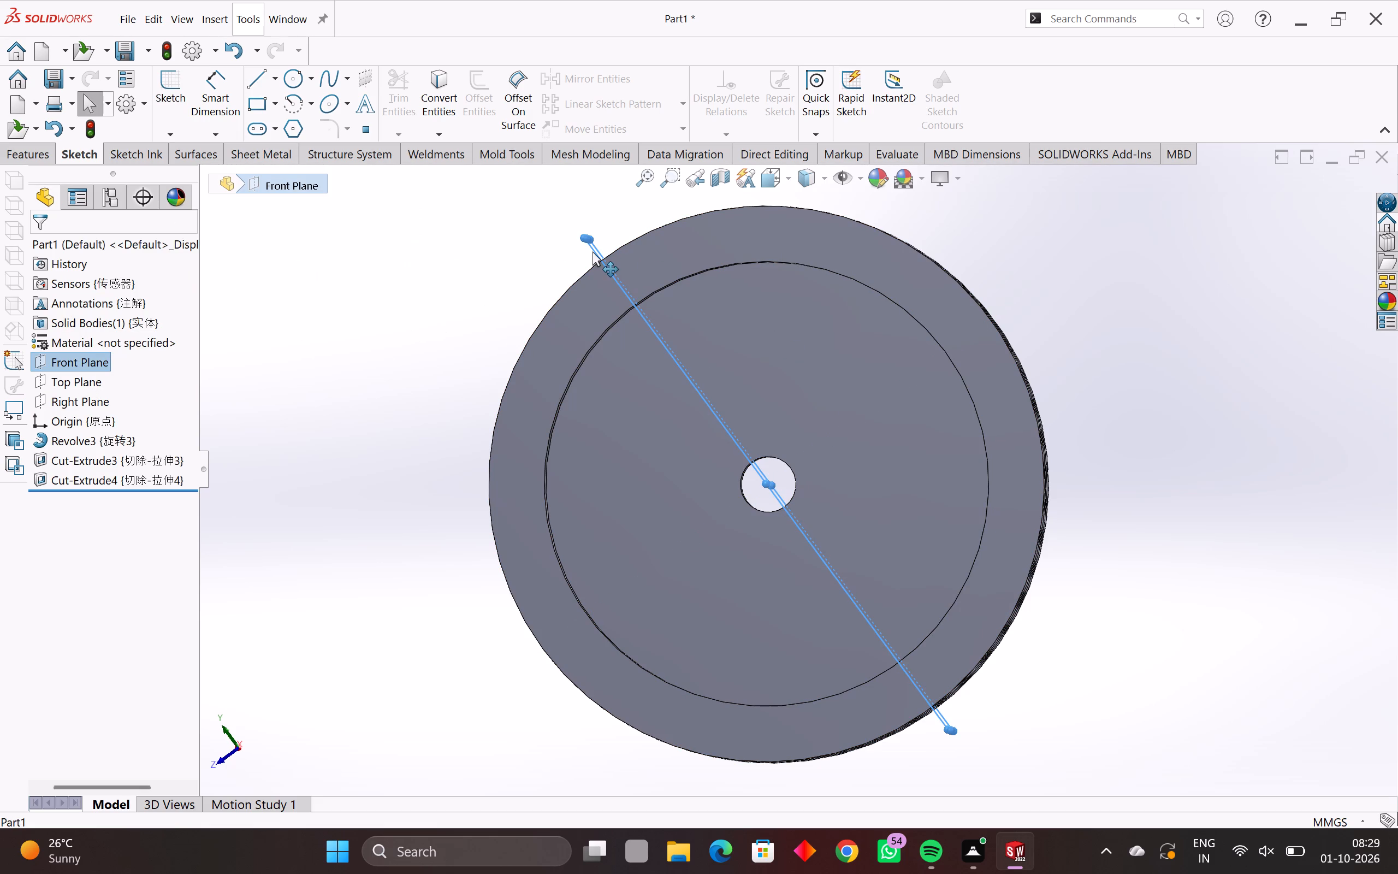
left_click(594, 245)
left_click(589, 246)
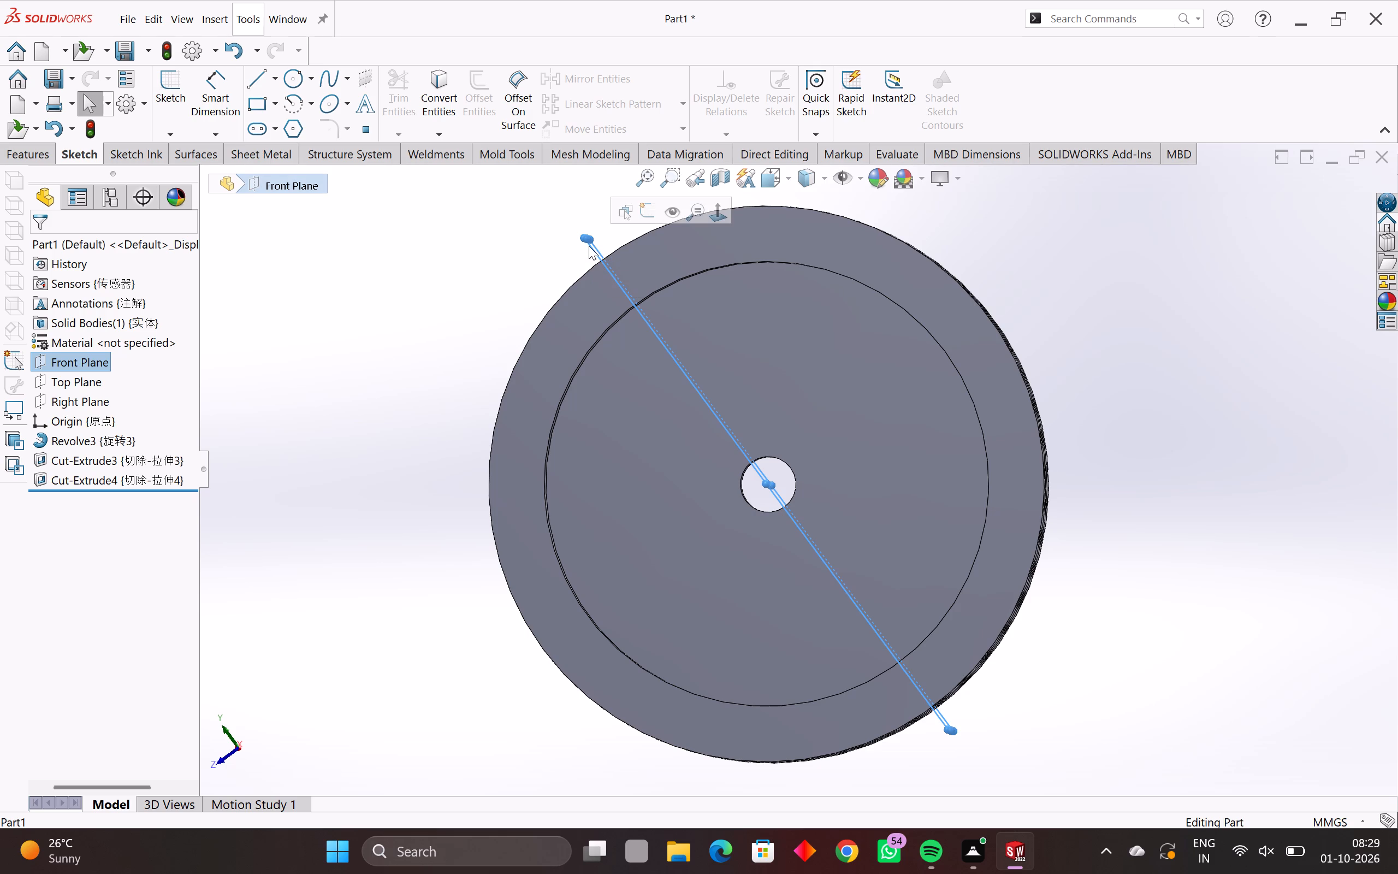
left_click(98, 400)
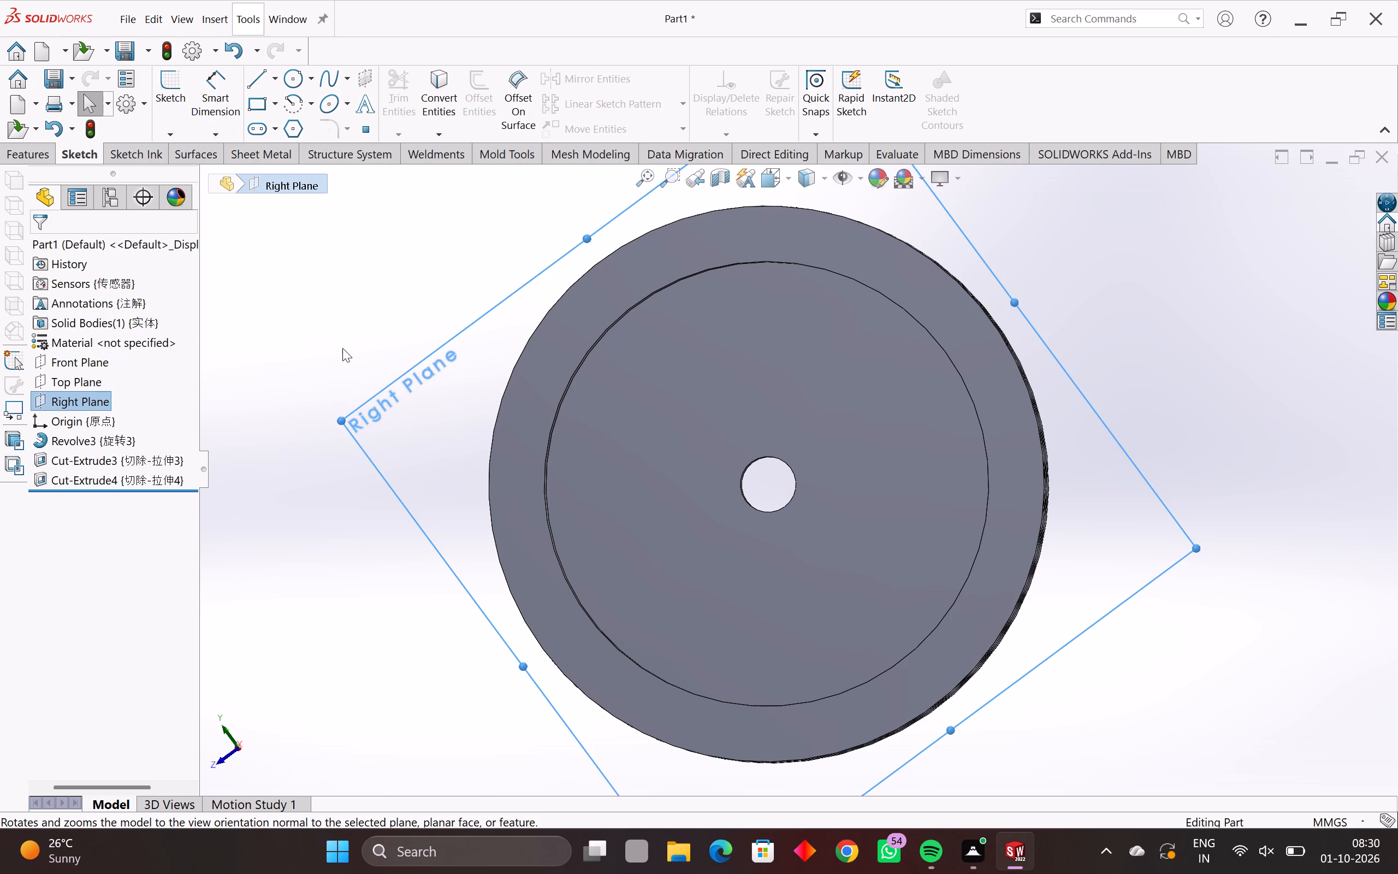
left_click(491, 356)
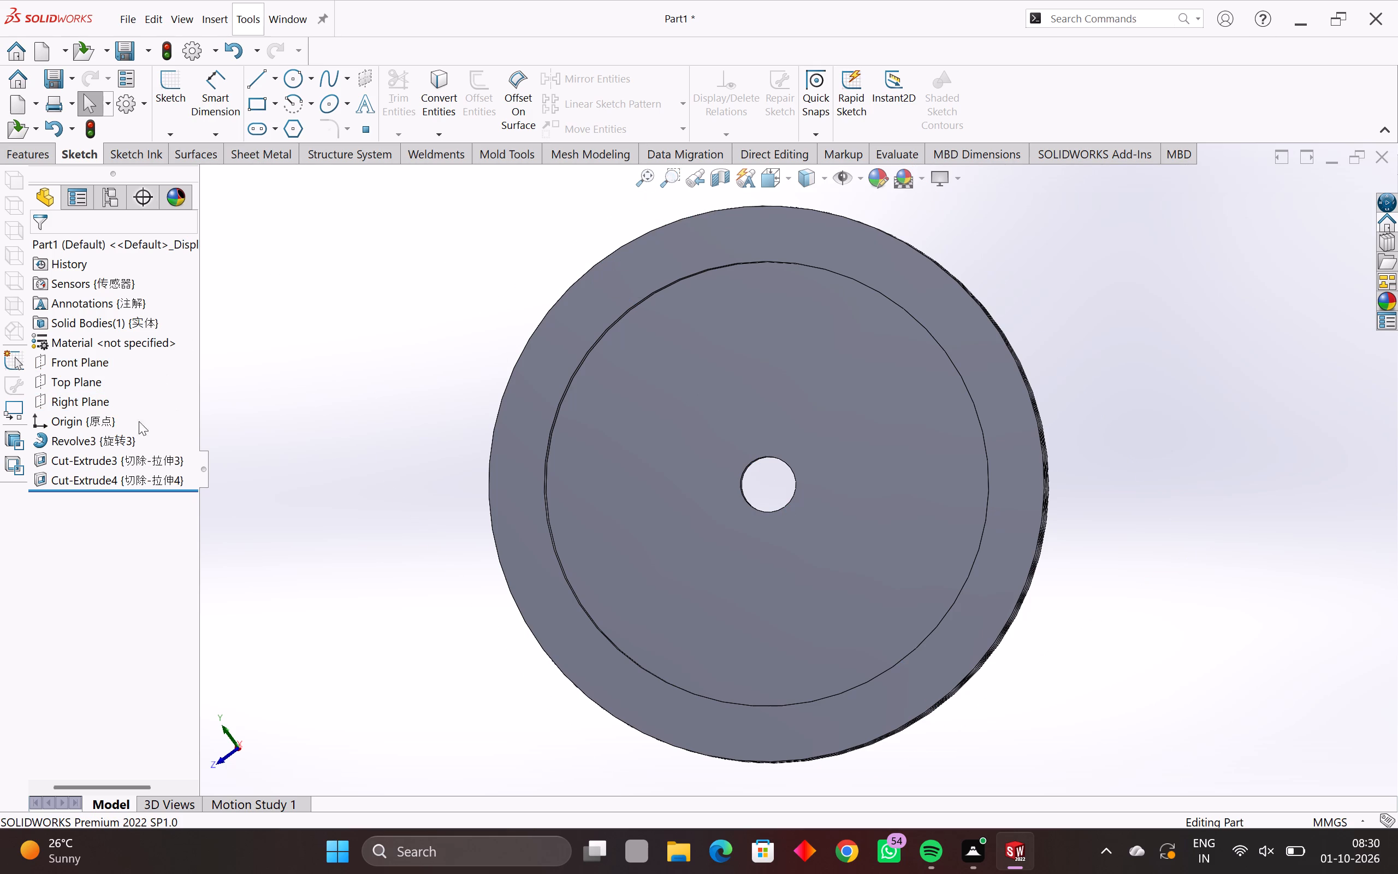
key("Escape")
key("Escape")
key("Escape")
key("Escape")
key("Escape")
key("Escape")
key("Escape")
key("Escape")
key("Escape")
key("Escape")
key("Escape")
key("Escape")
key("Escape")
key("Escape")
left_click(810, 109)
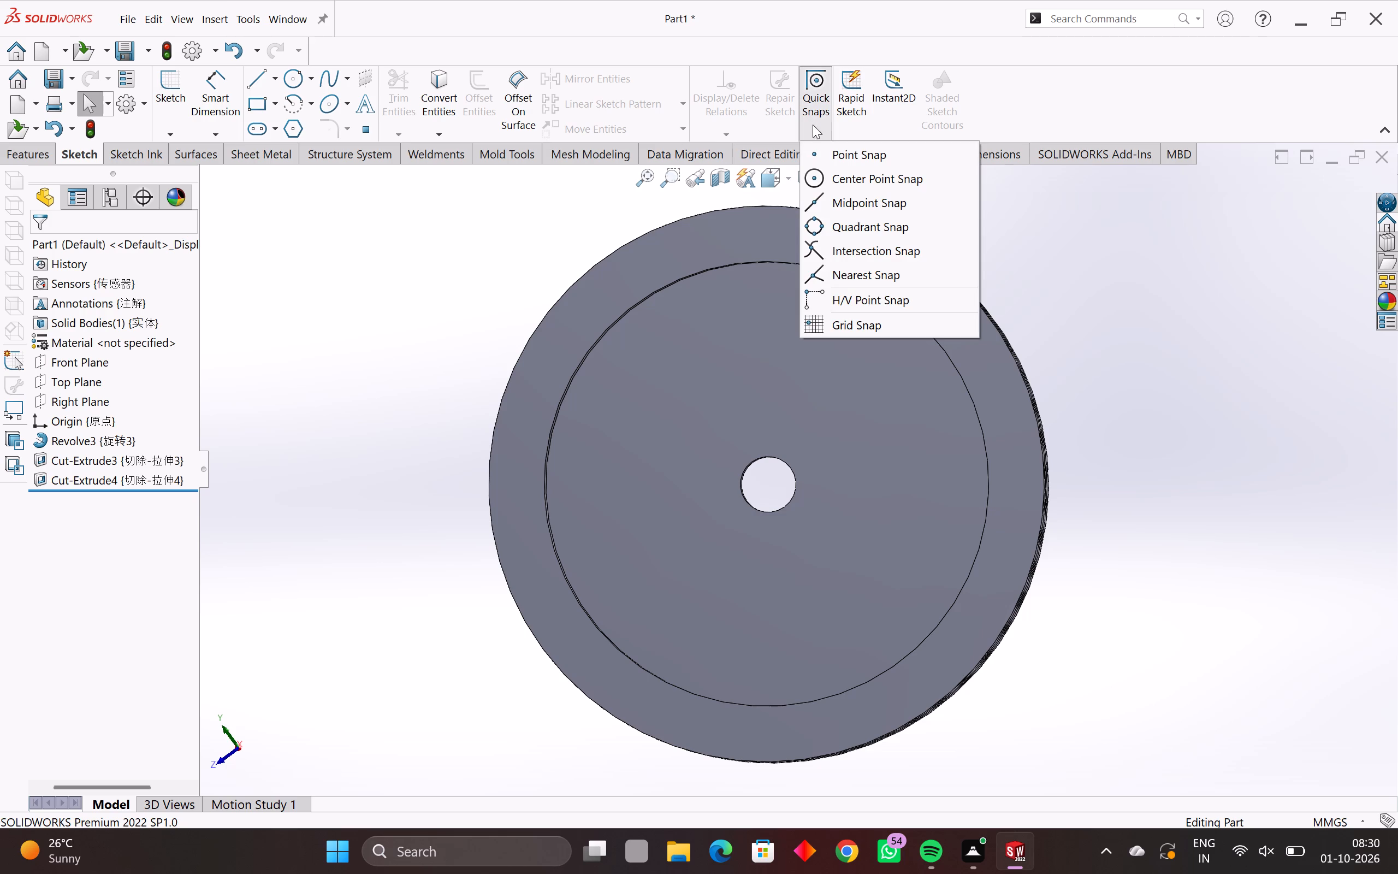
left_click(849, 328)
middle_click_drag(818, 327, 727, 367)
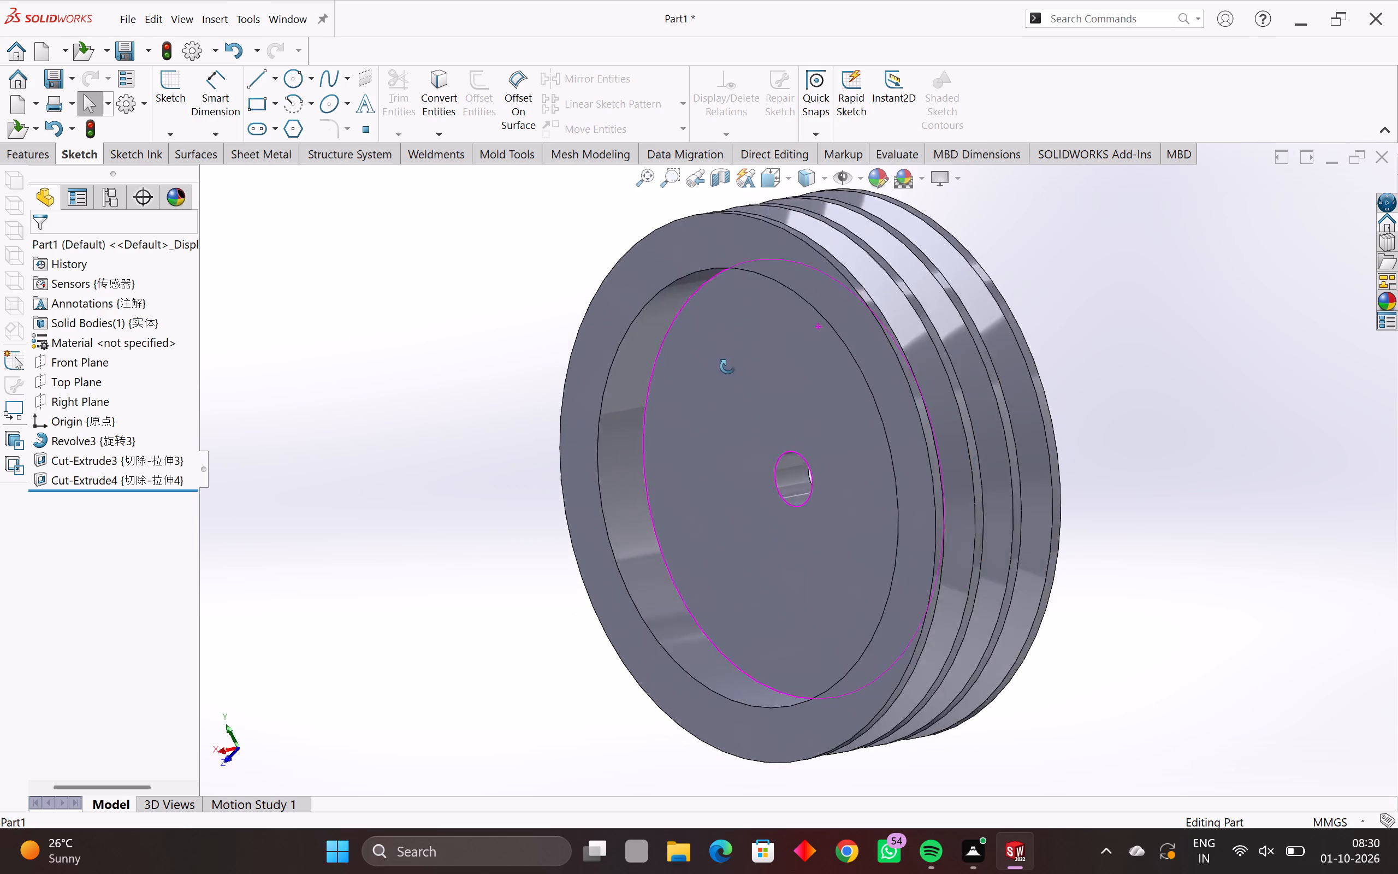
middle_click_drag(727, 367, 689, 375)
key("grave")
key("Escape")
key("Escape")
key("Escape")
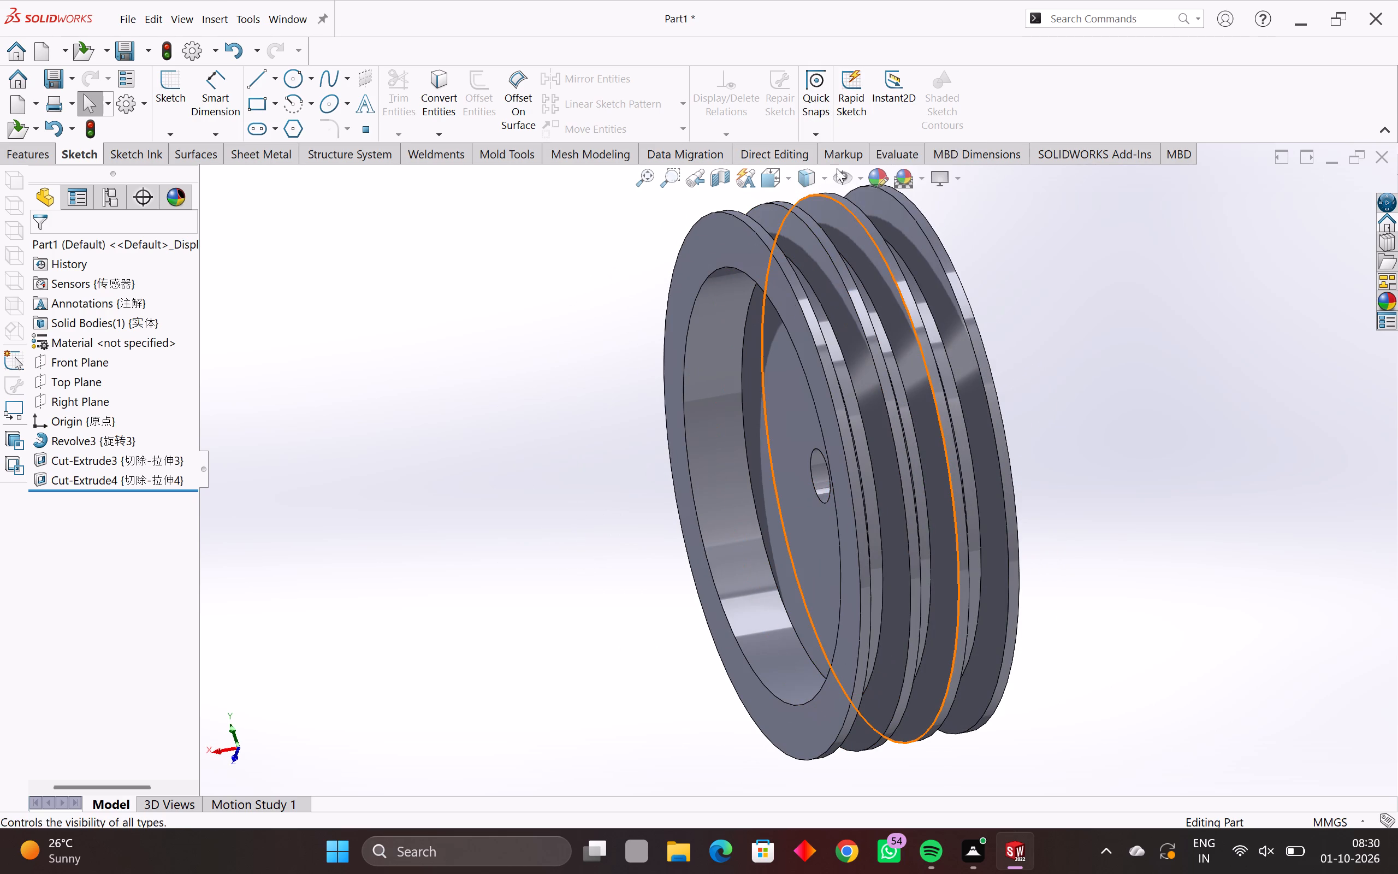
Turn on Rapid Sketch.
left_click(846, 94)
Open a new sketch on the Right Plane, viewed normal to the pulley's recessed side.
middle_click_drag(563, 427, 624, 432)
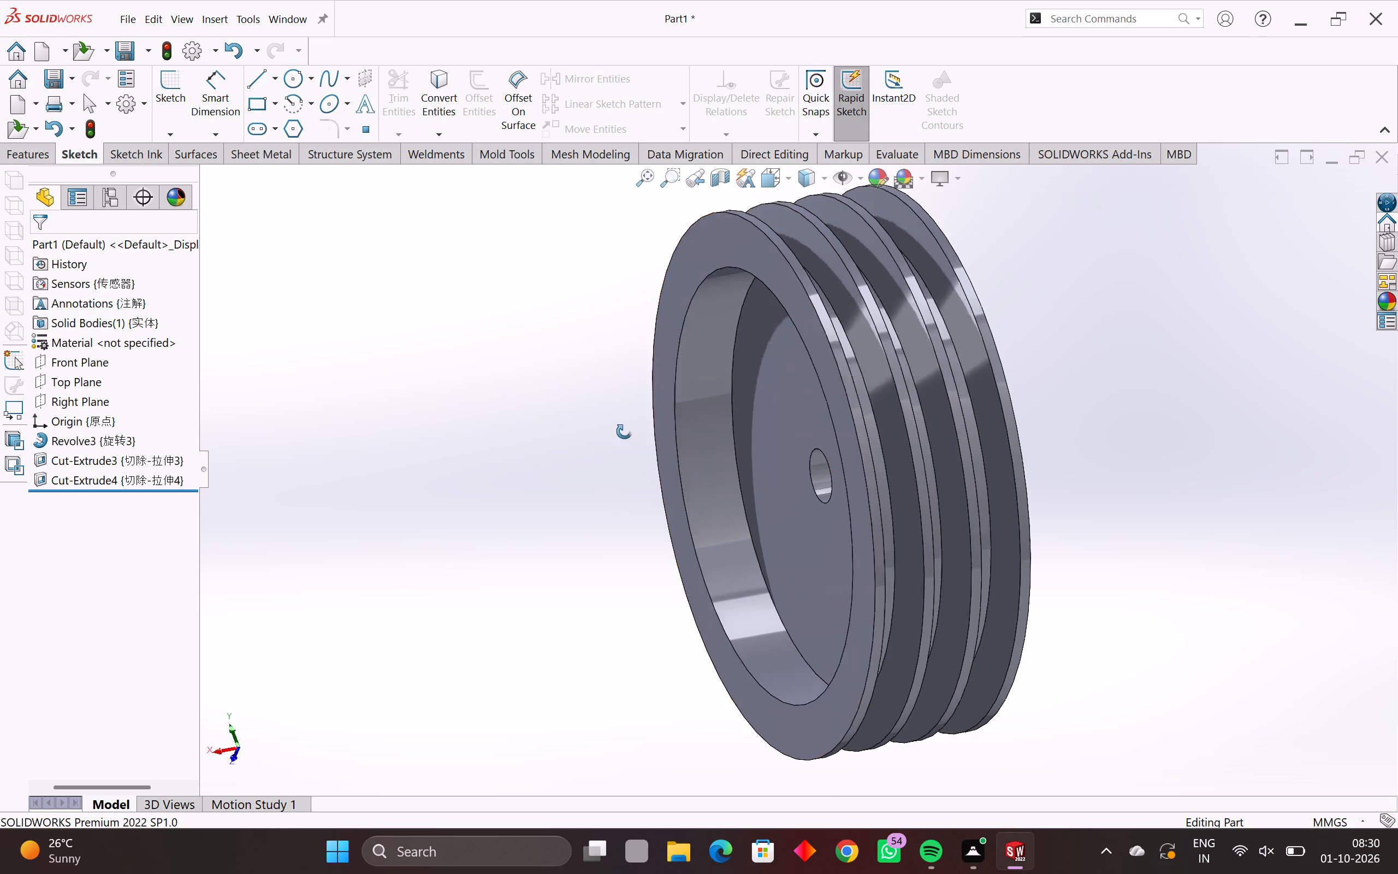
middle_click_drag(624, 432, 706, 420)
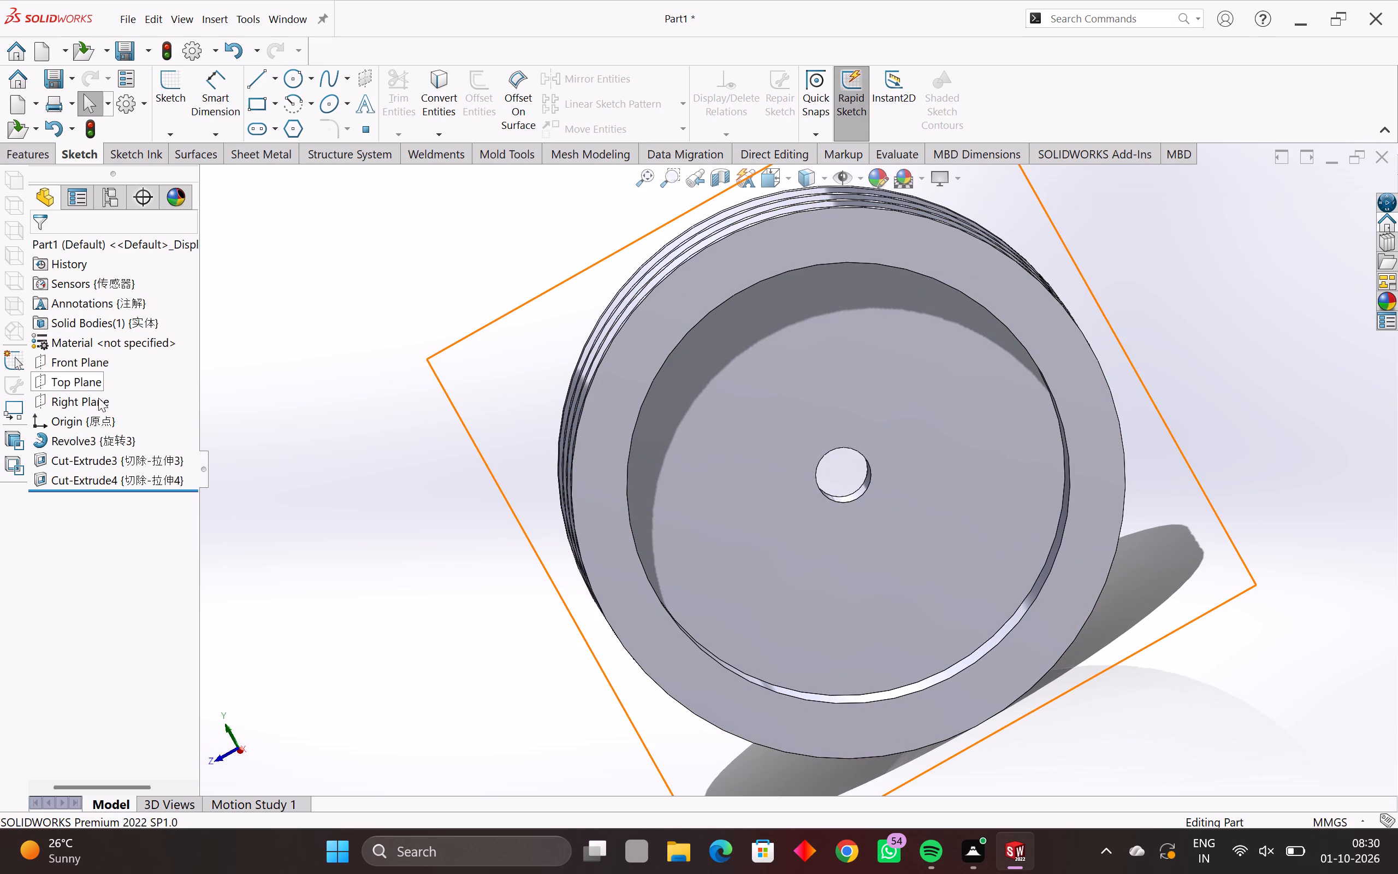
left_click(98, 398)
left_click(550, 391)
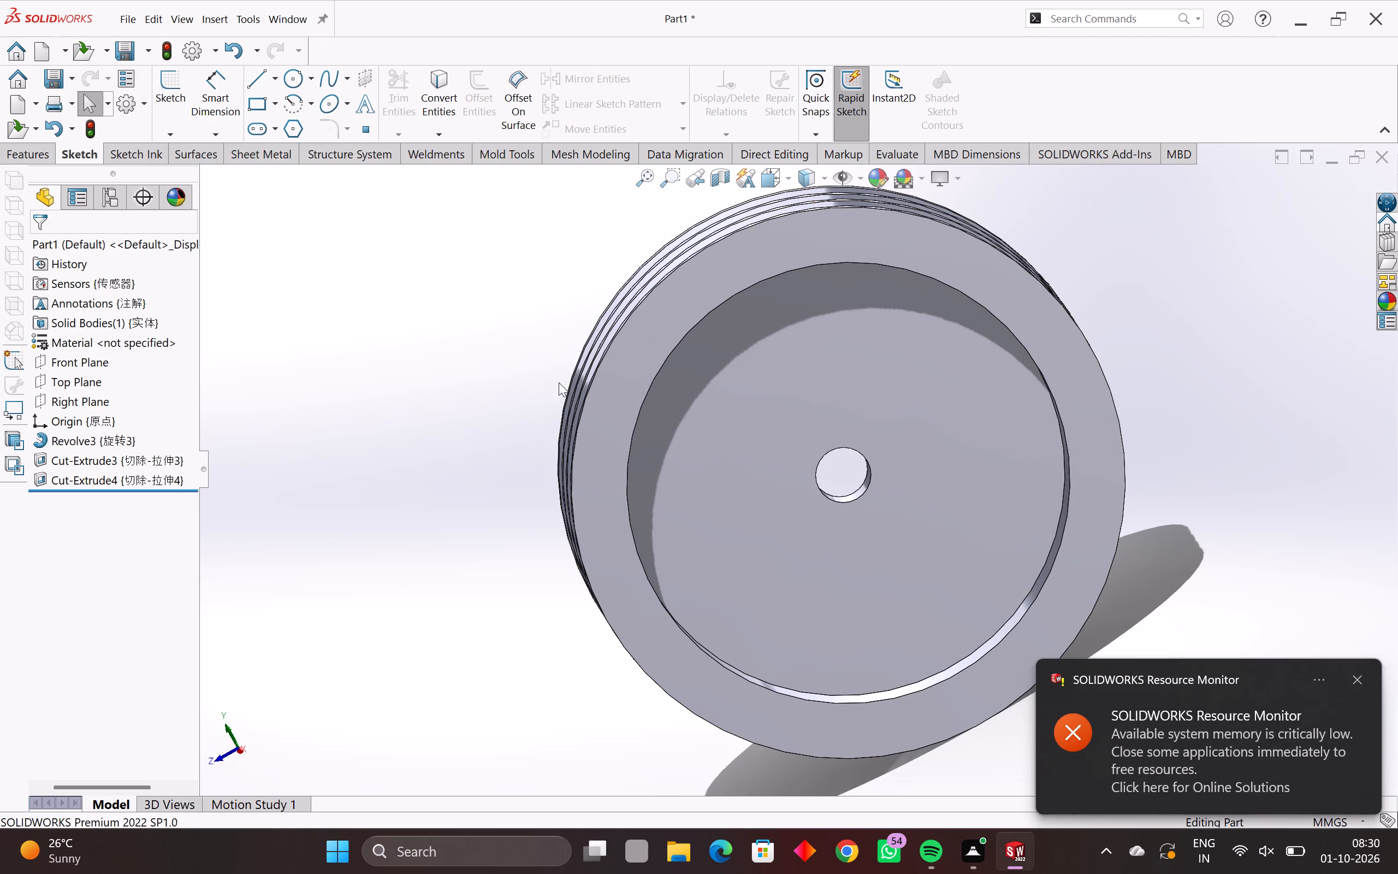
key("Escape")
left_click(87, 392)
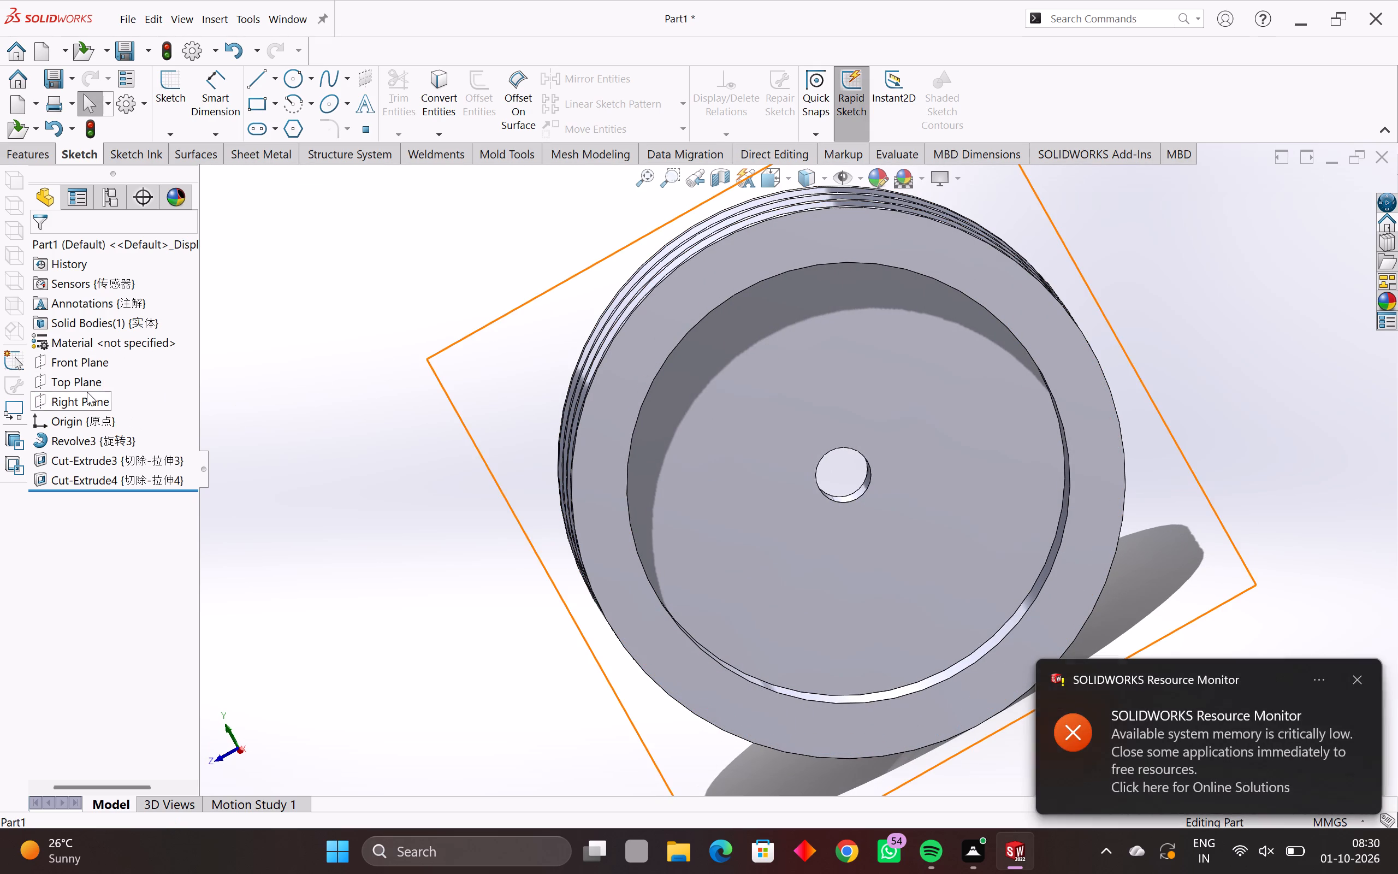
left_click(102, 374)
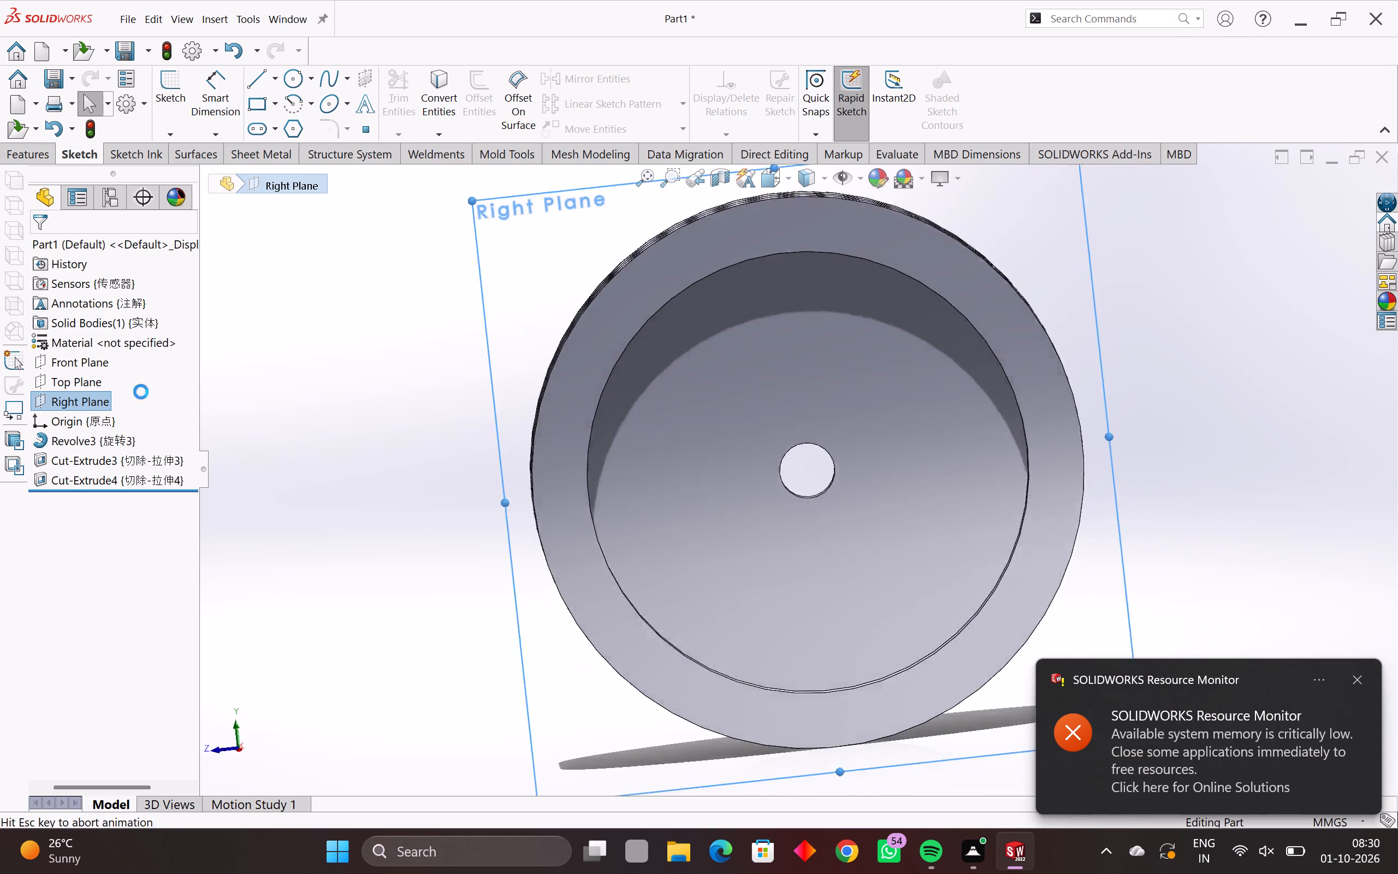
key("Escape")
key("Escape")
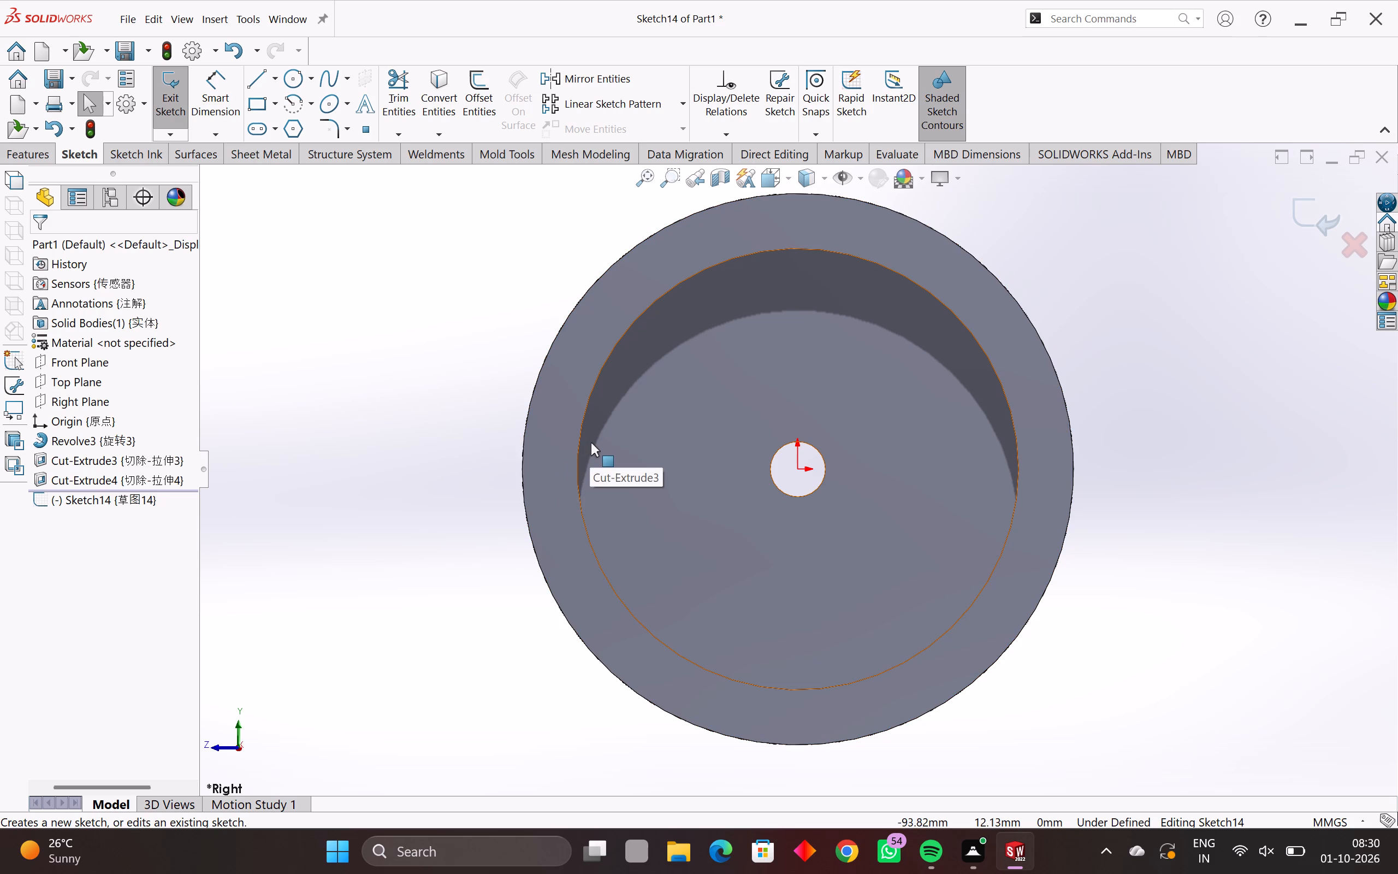
Examine the pulley's recess, bore and V-grooves around the origin of the open Right Plane sketch.
scroll(712, 457, "down", 1)
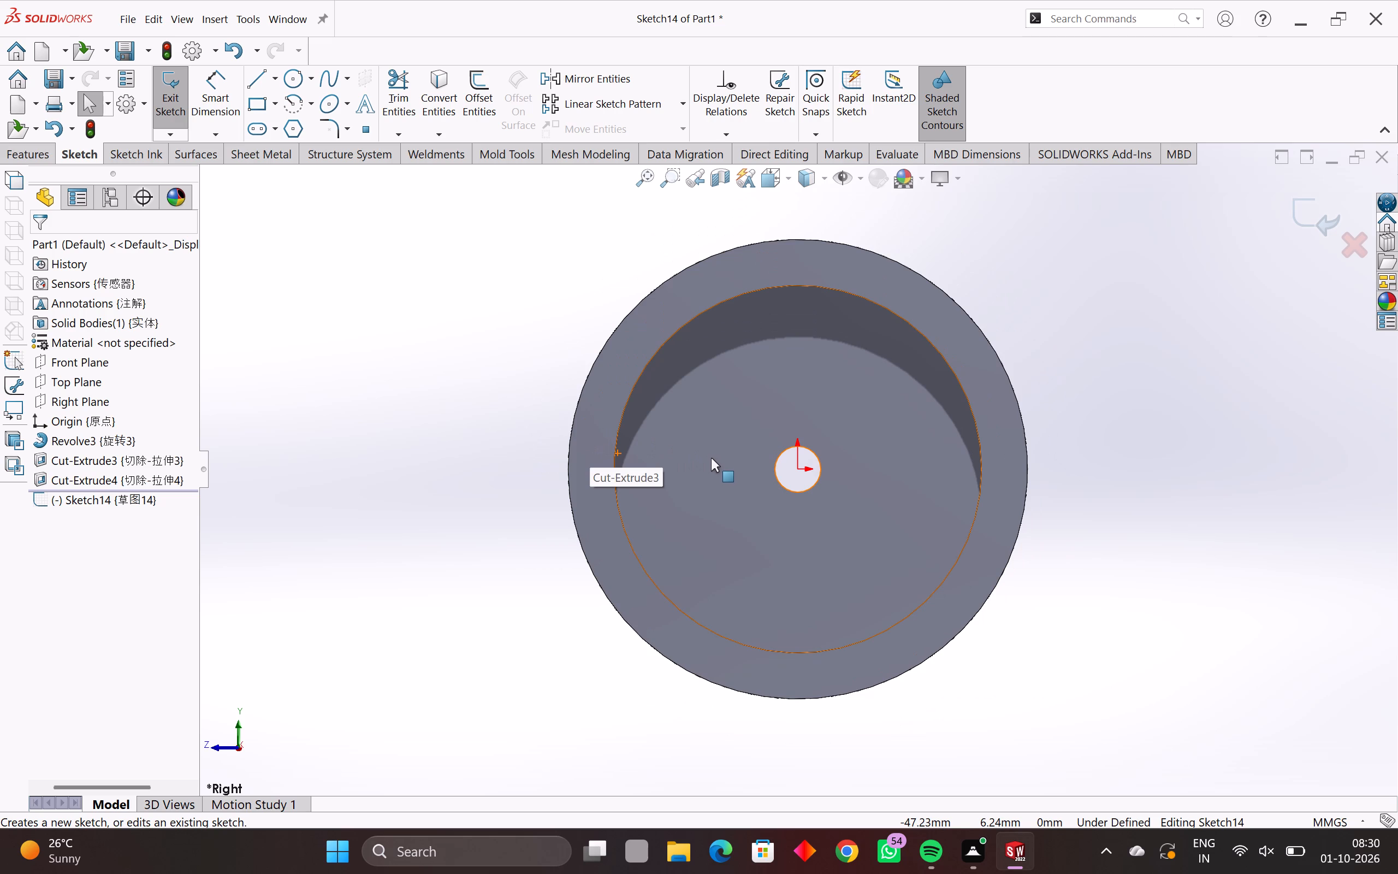
scroll(848, 371, "down", 2)
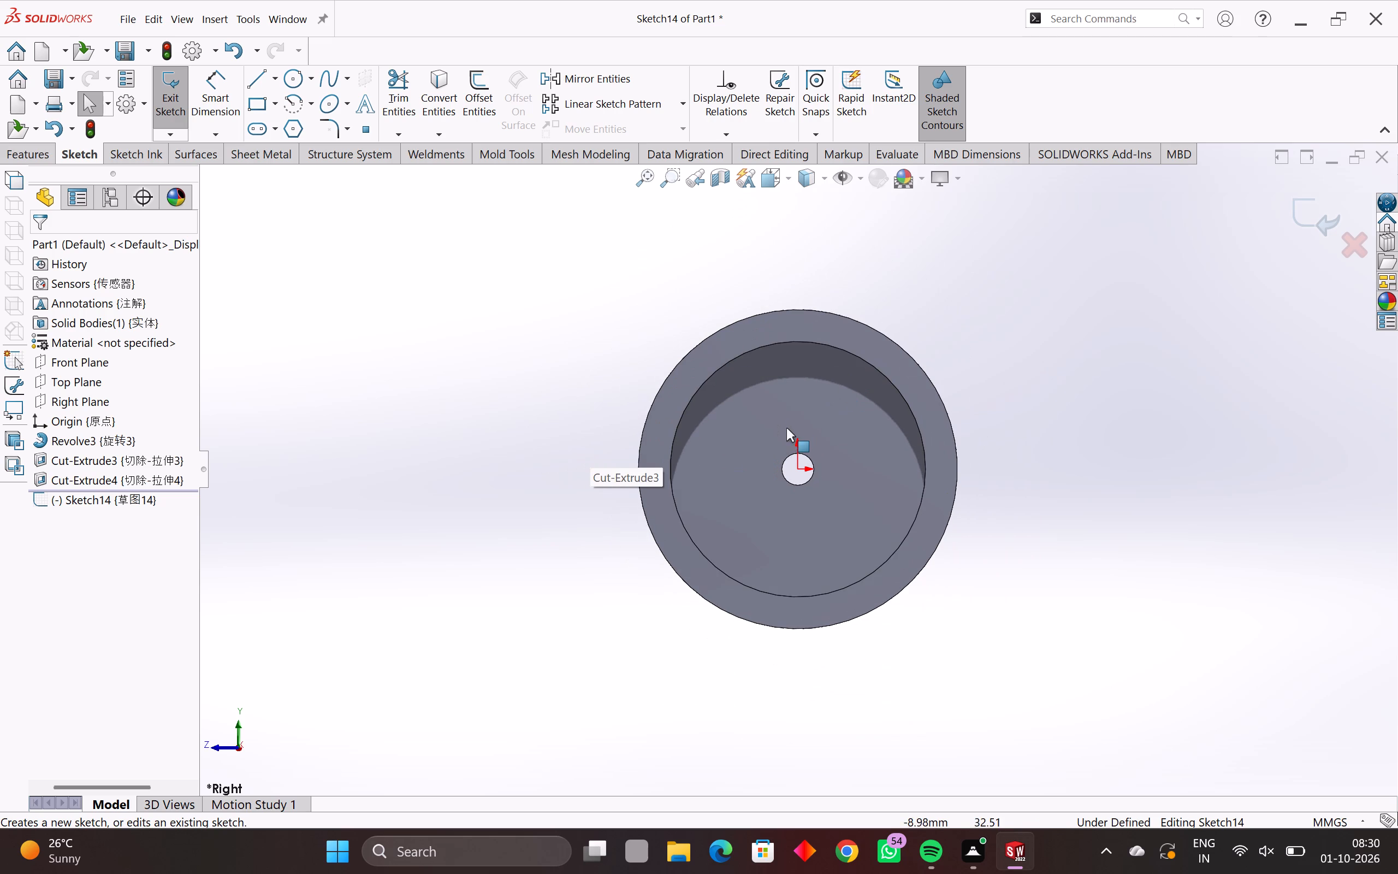
scroll(820, 448, "up", 2)
middle_click_drag(823, 461, 950, 377)
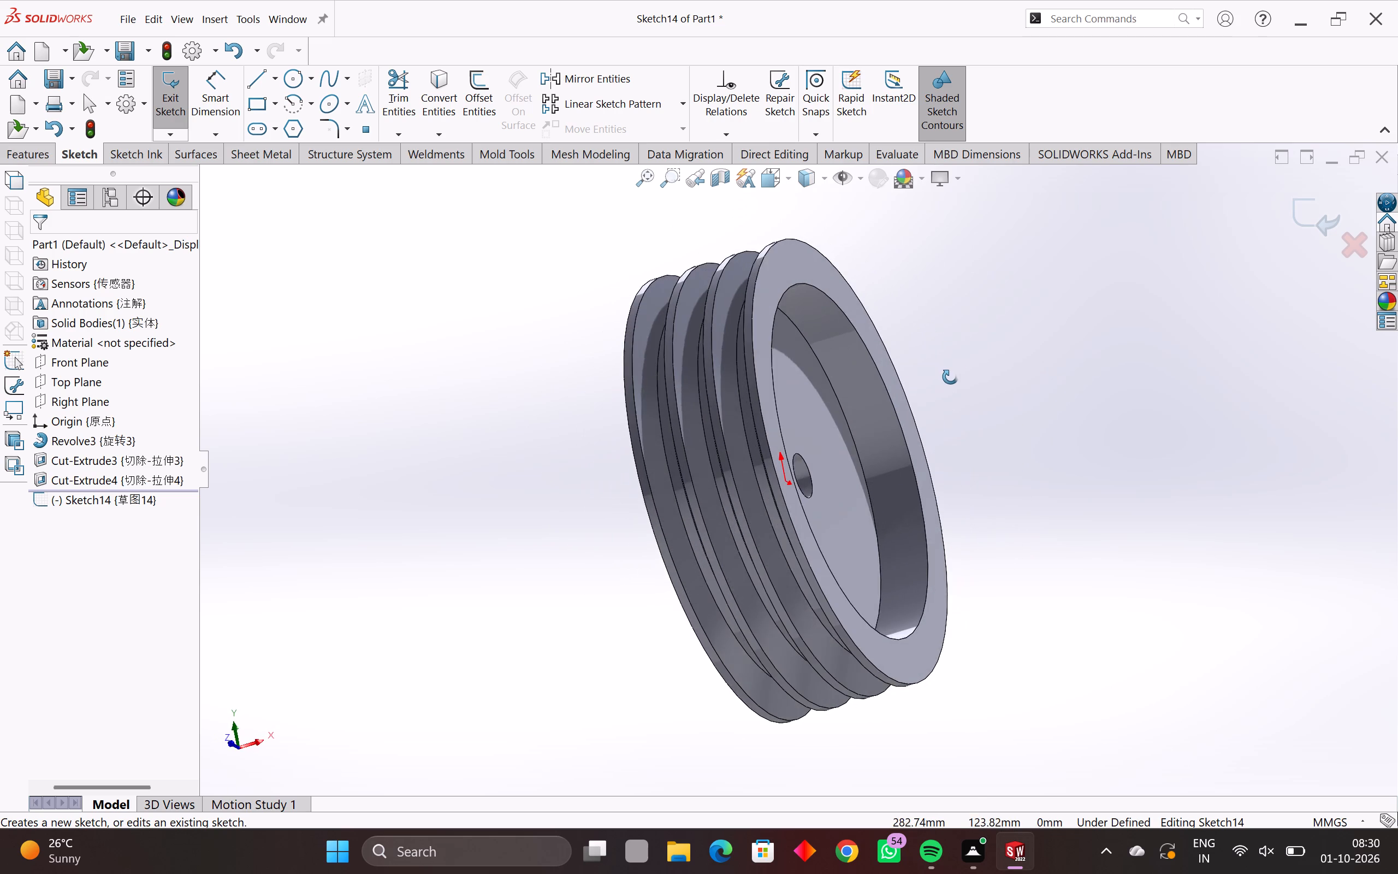
middle_click_drag(950, 377, 955, 376)
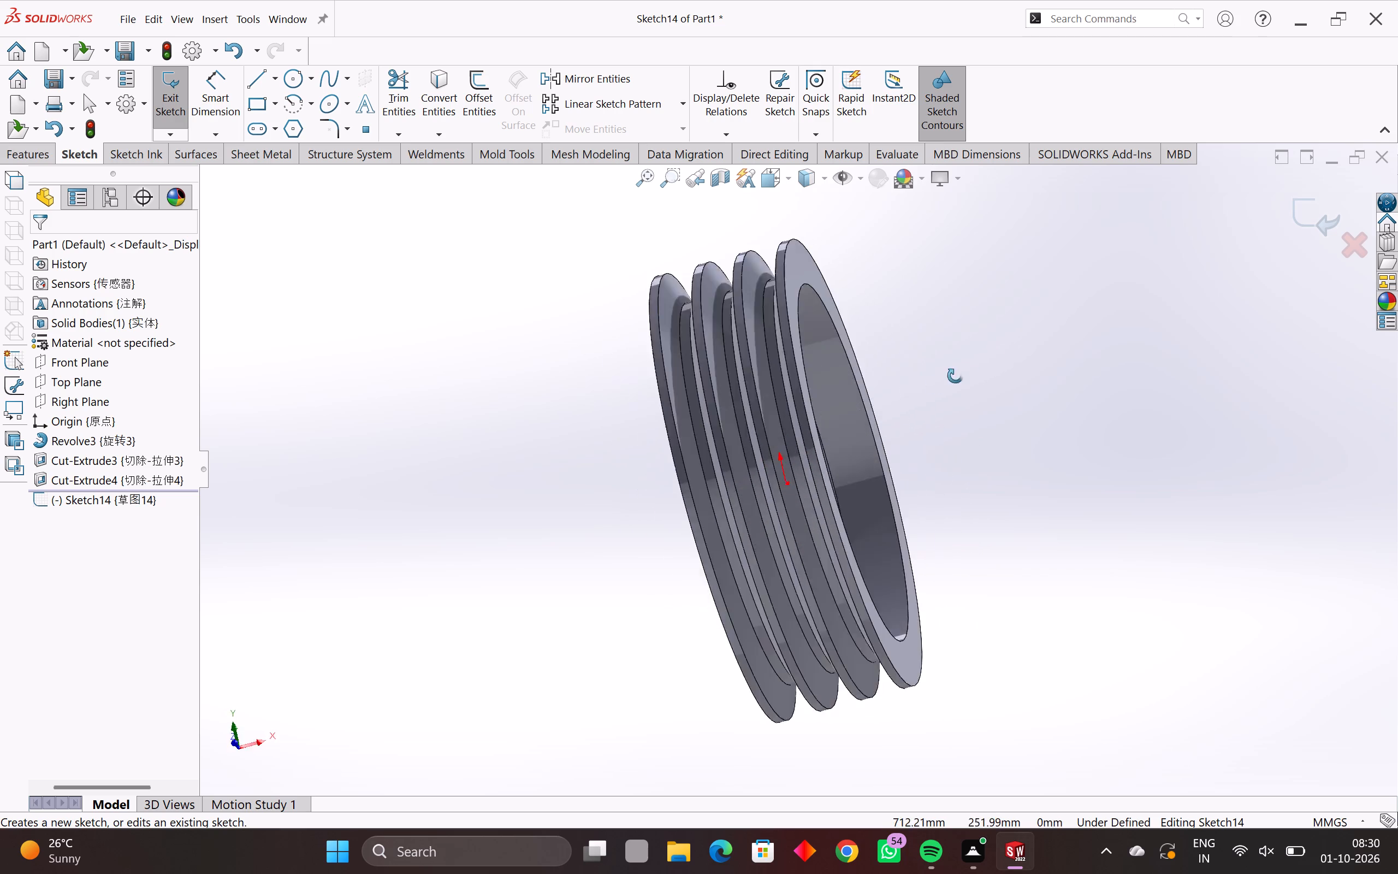
middle_click_drag(955, 376, 844, 446)
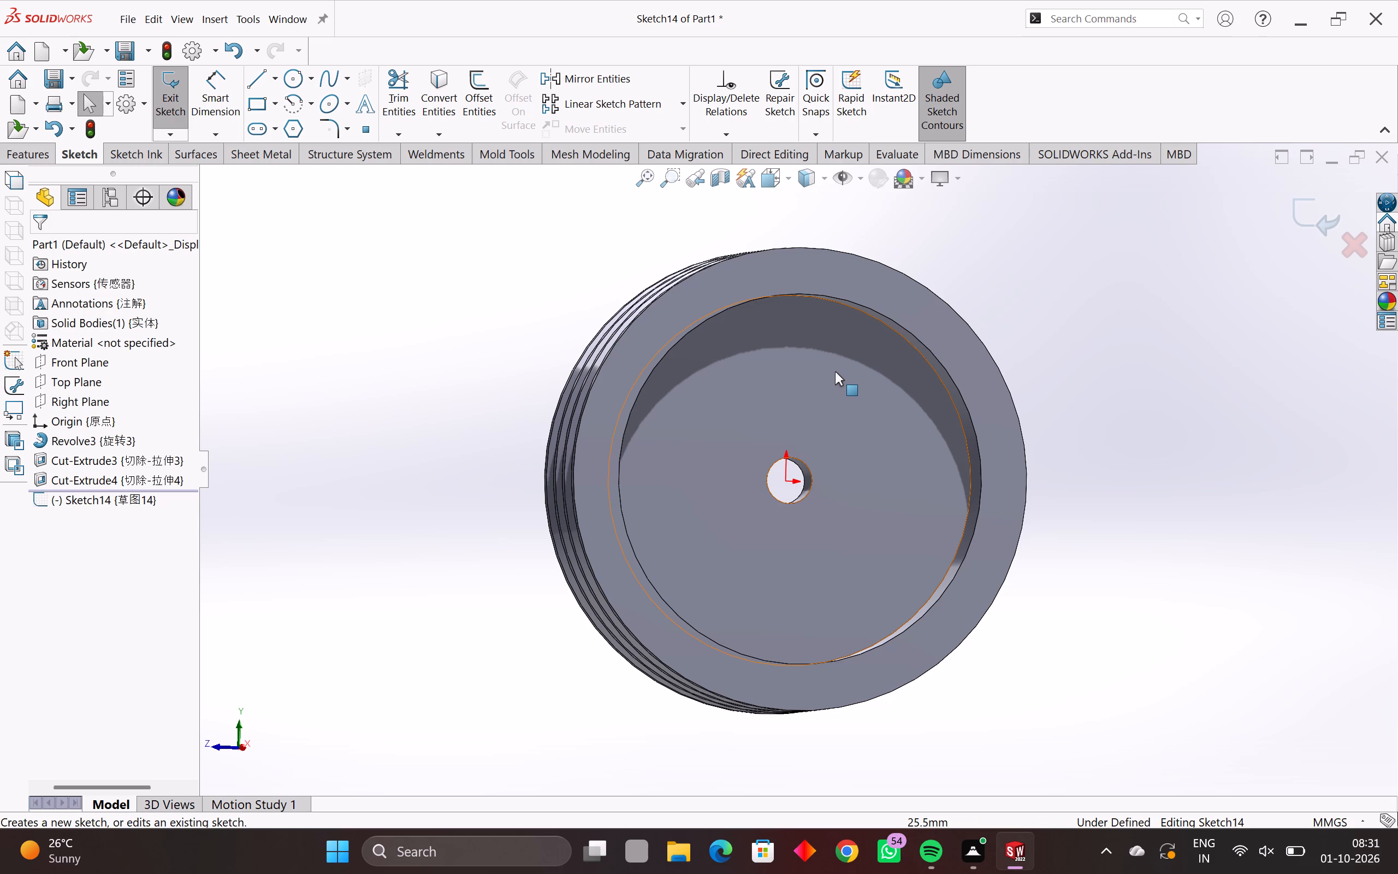
scroll(840, 364, "down", 1)
middle_click_drag(824, 396, 851, 402)
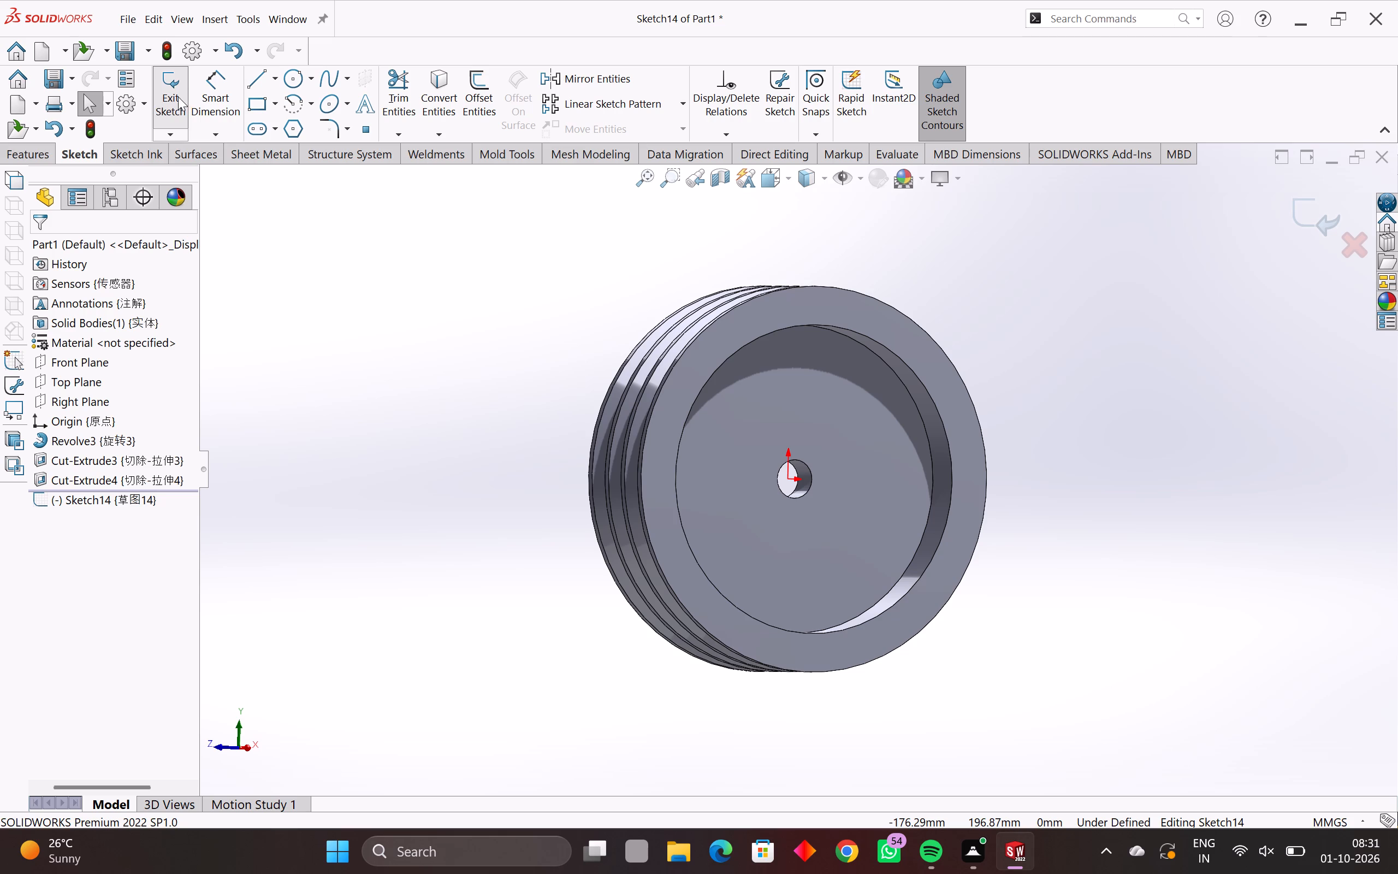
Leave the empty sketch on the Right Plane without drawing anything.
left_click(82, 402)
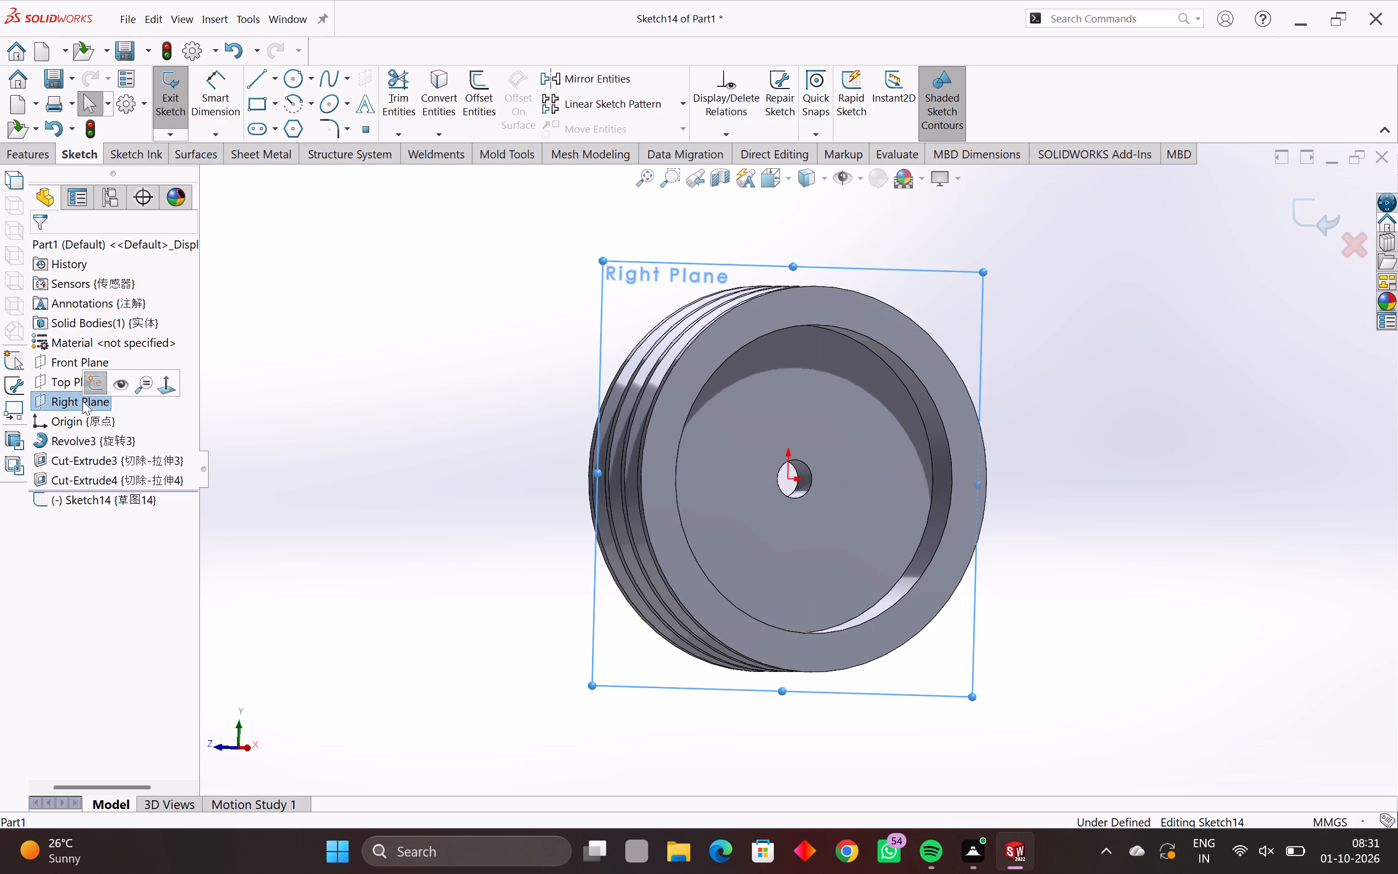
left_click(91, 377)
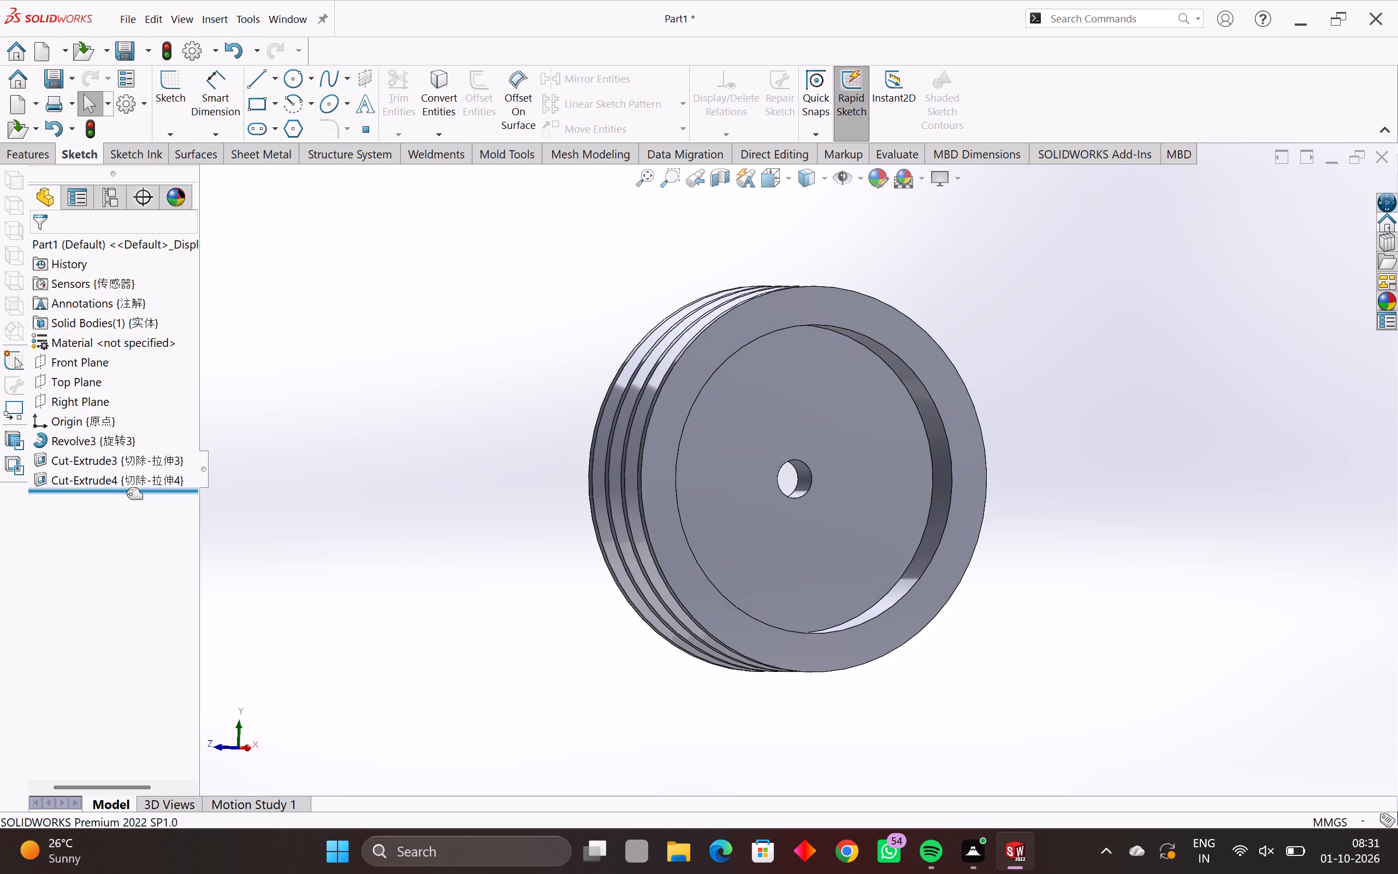
Open a new sketch on the Right Plane.
left_click(74, 400)
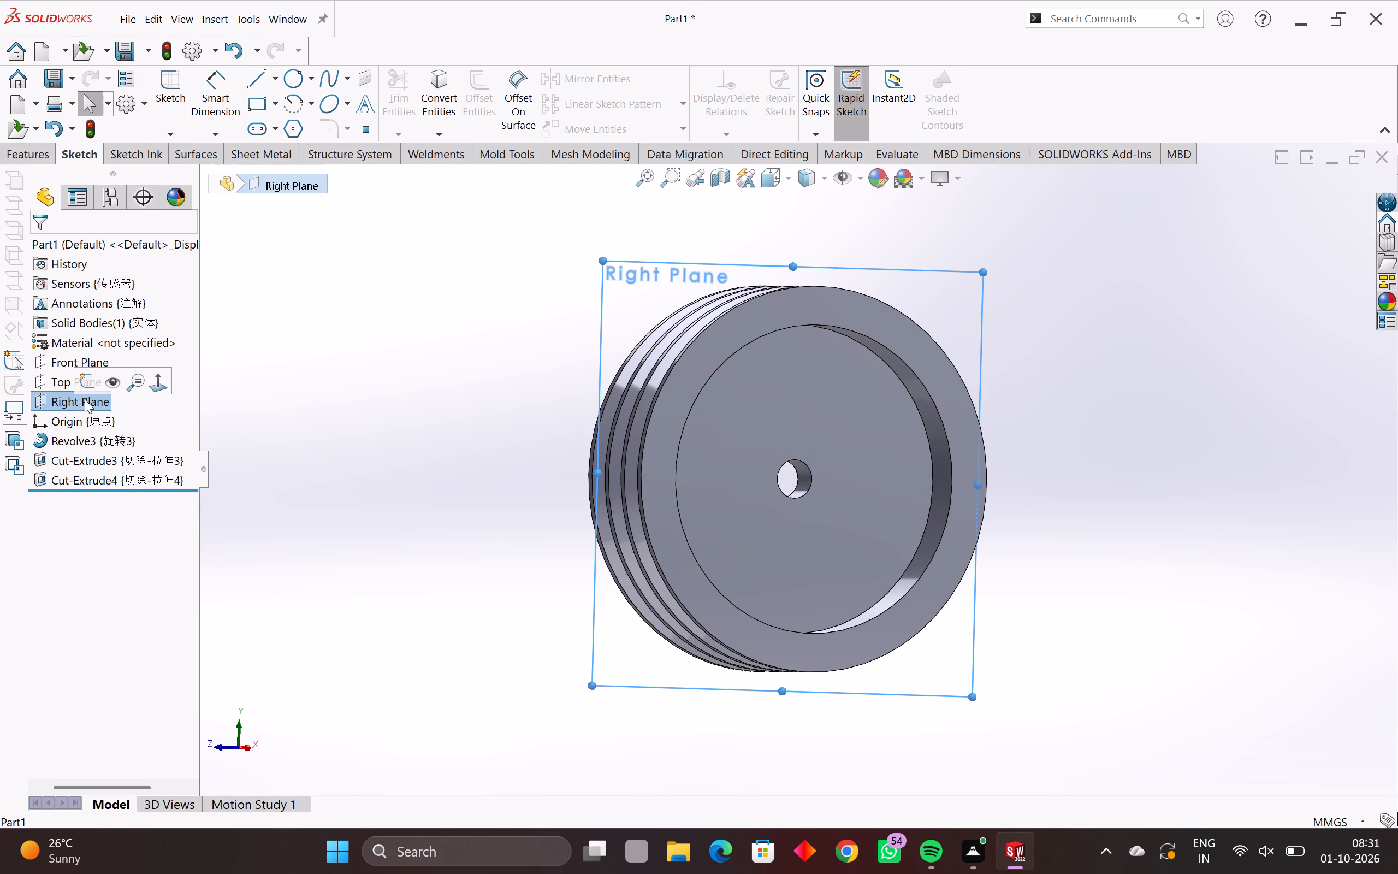
left_click(92, 384)
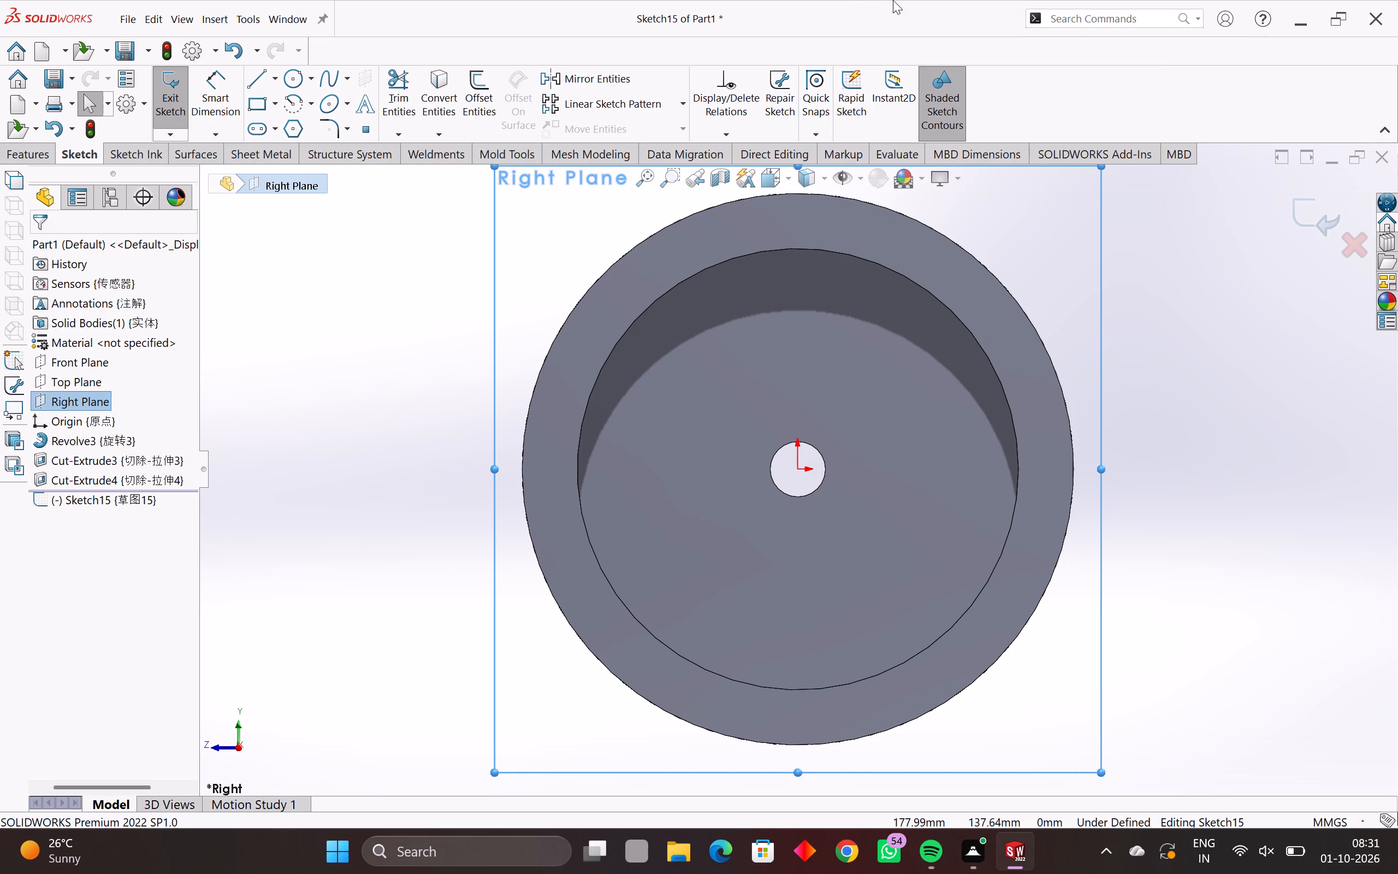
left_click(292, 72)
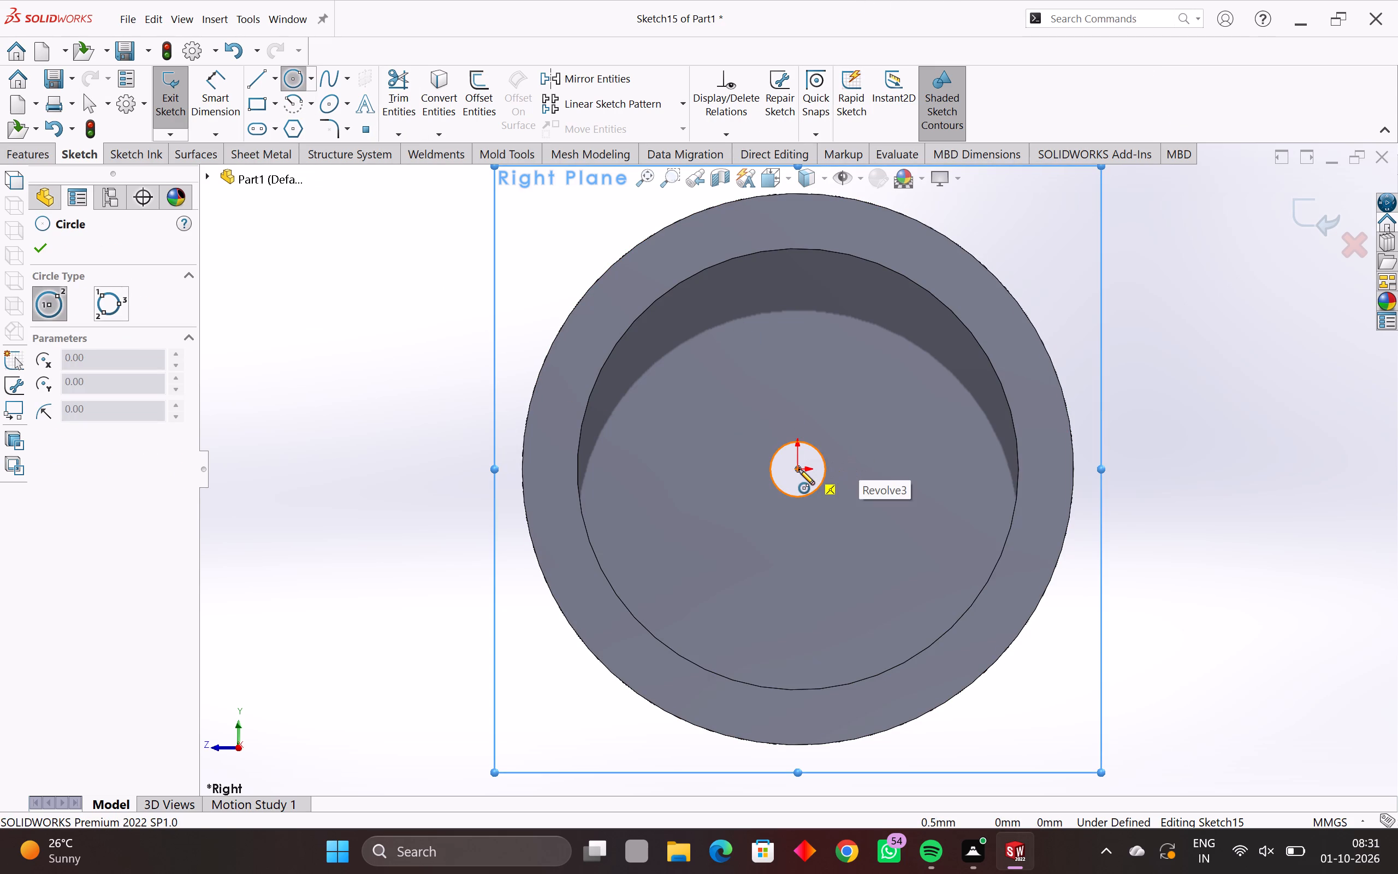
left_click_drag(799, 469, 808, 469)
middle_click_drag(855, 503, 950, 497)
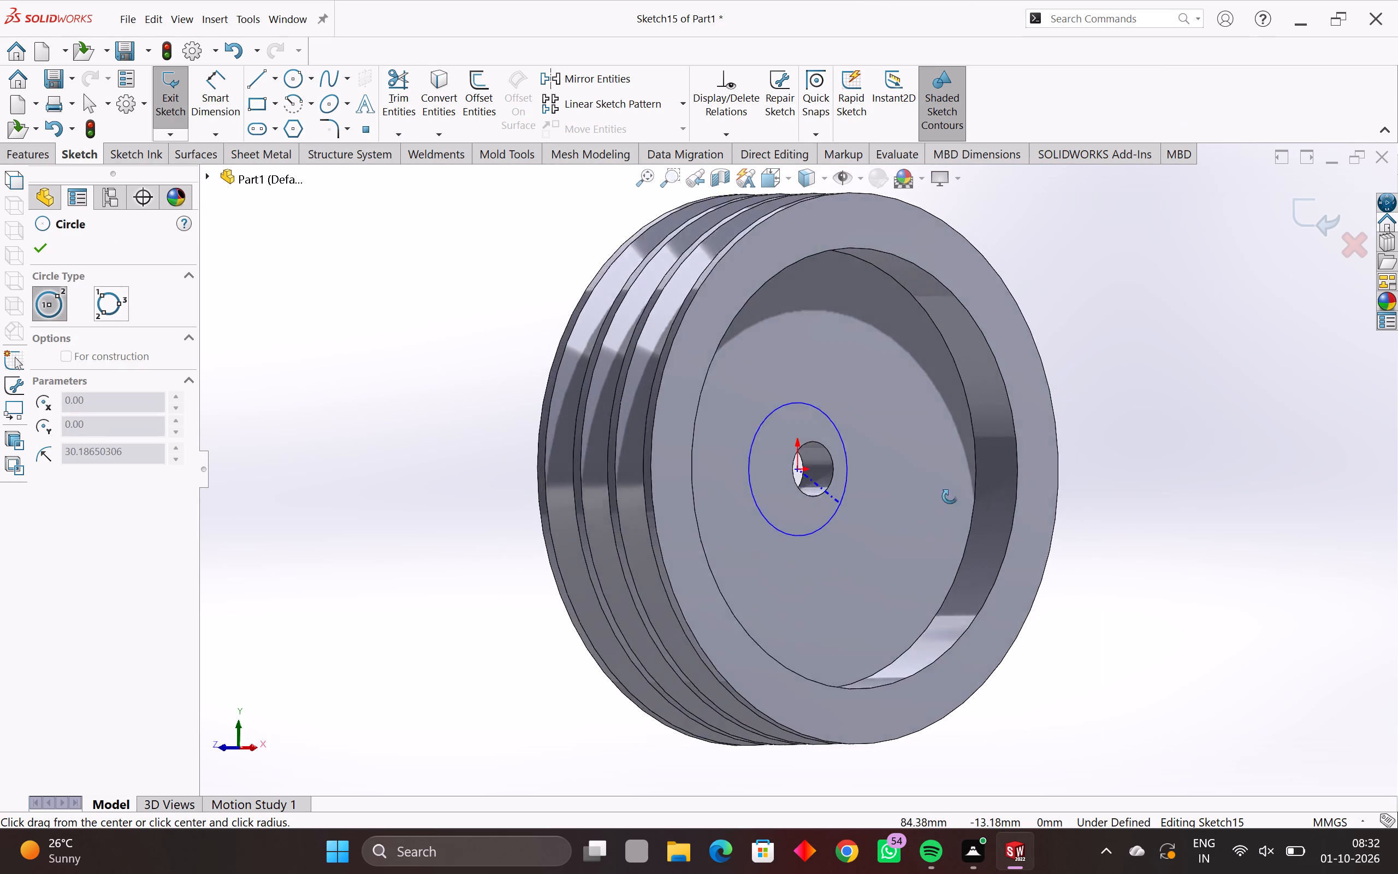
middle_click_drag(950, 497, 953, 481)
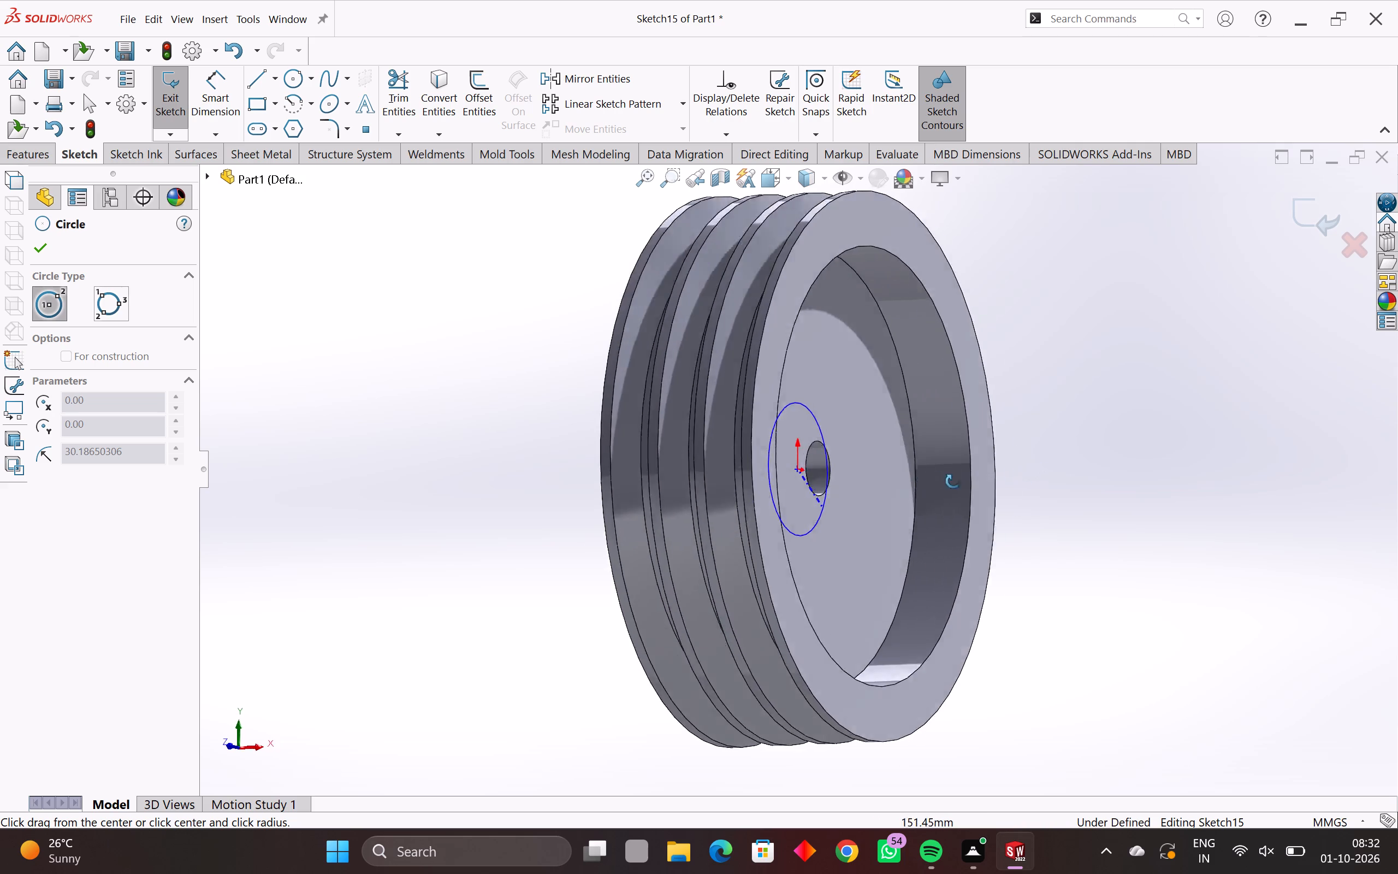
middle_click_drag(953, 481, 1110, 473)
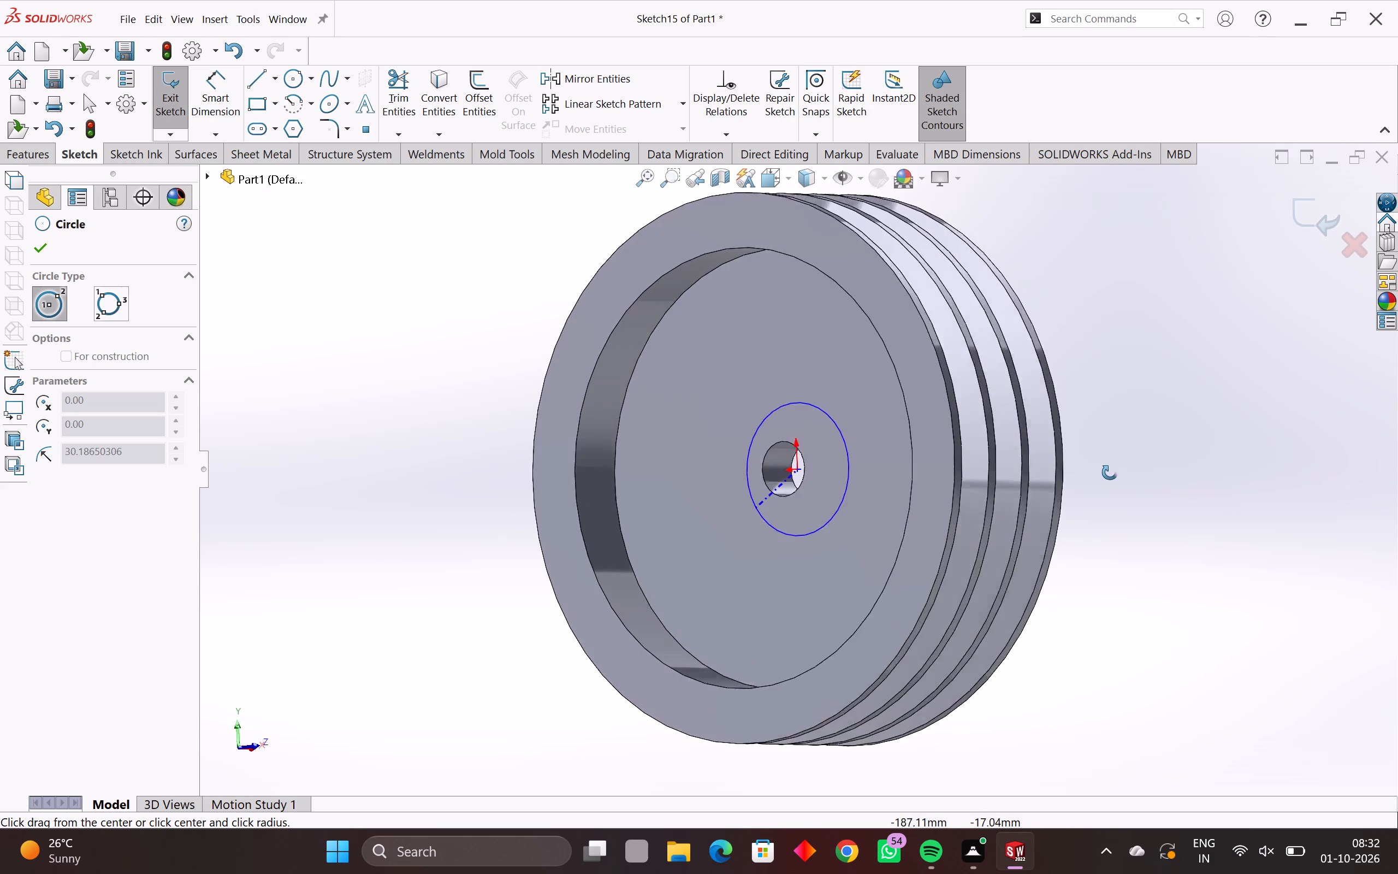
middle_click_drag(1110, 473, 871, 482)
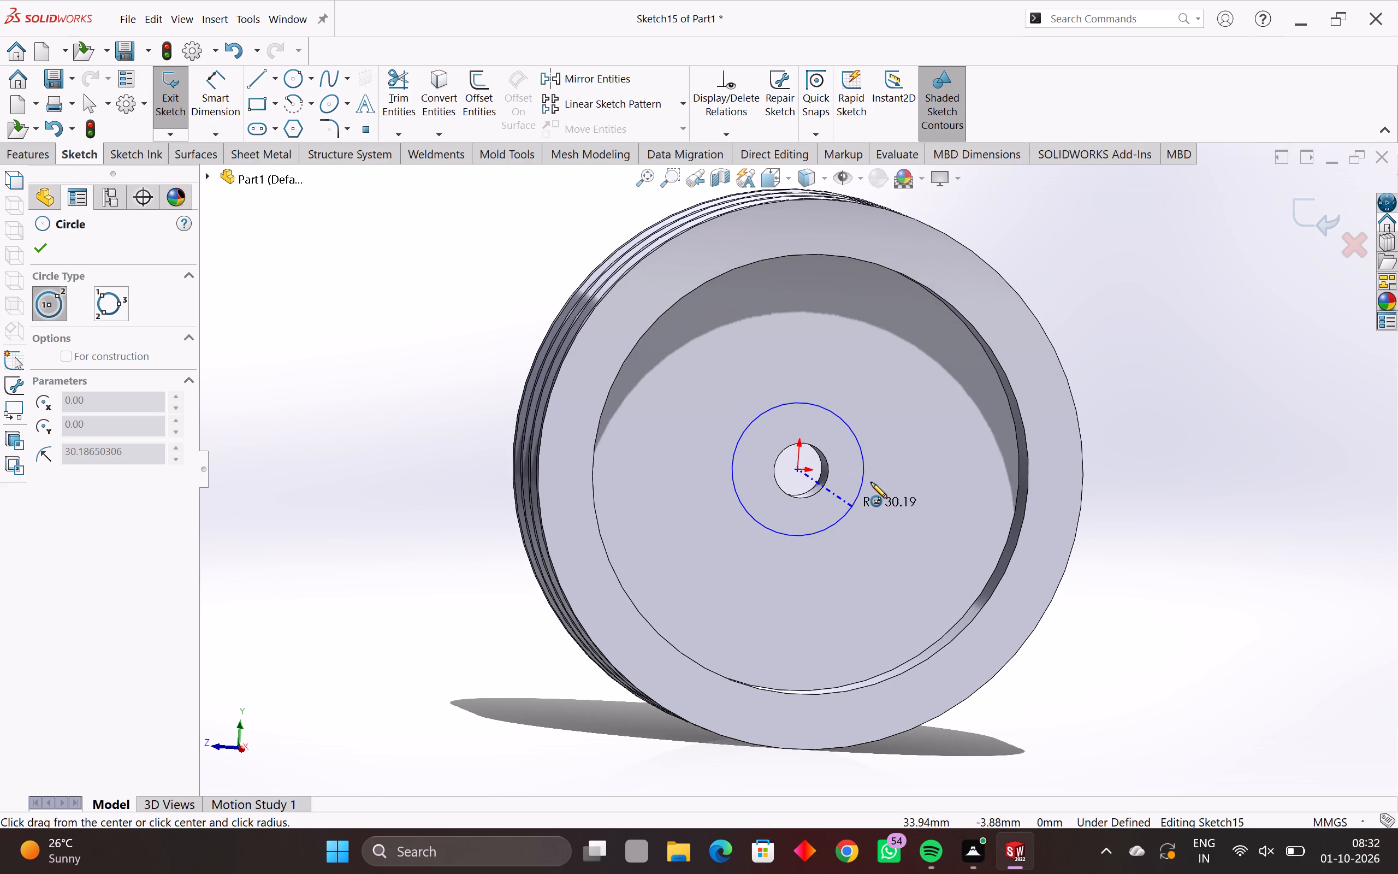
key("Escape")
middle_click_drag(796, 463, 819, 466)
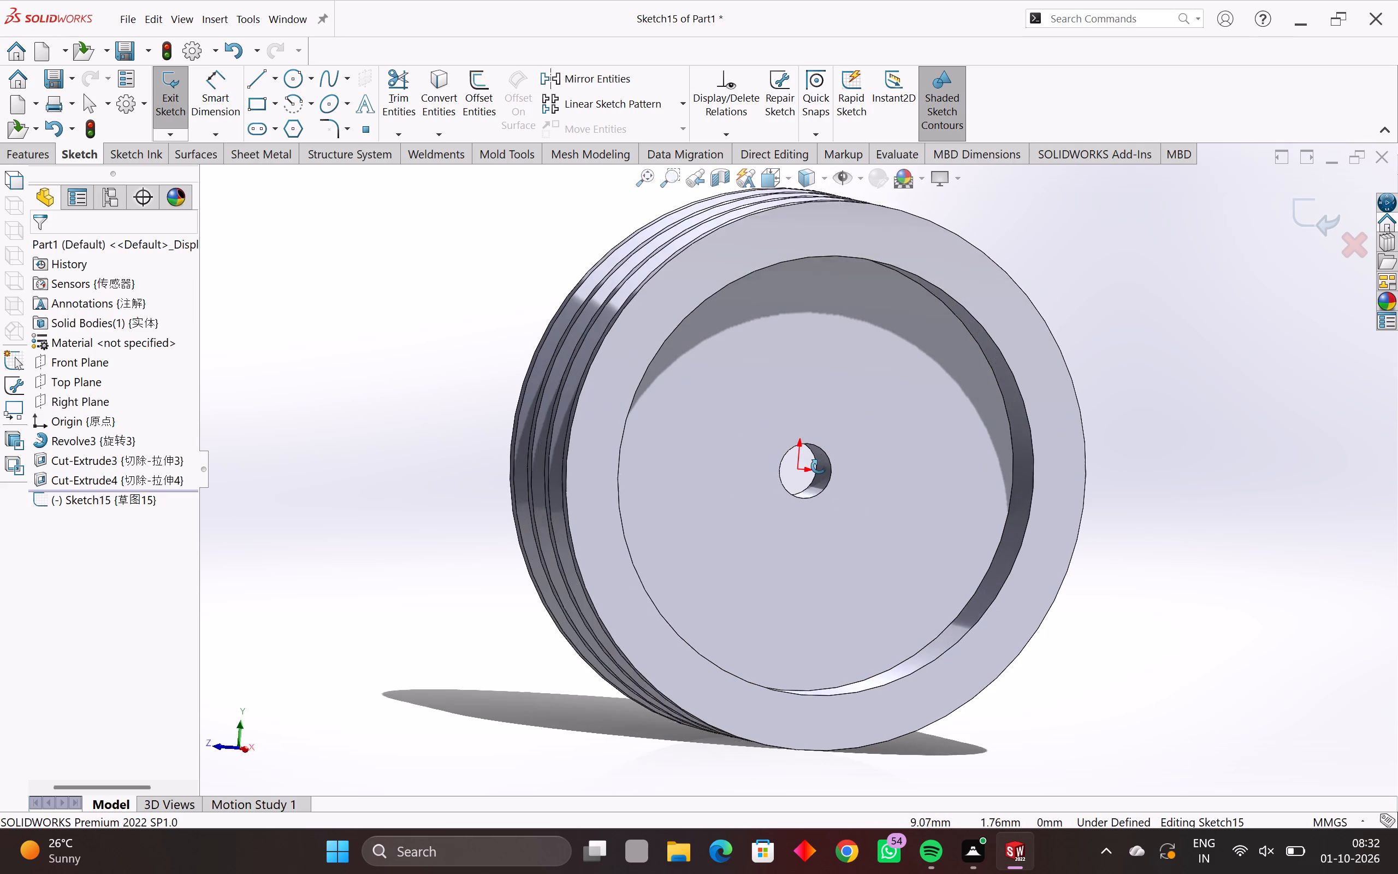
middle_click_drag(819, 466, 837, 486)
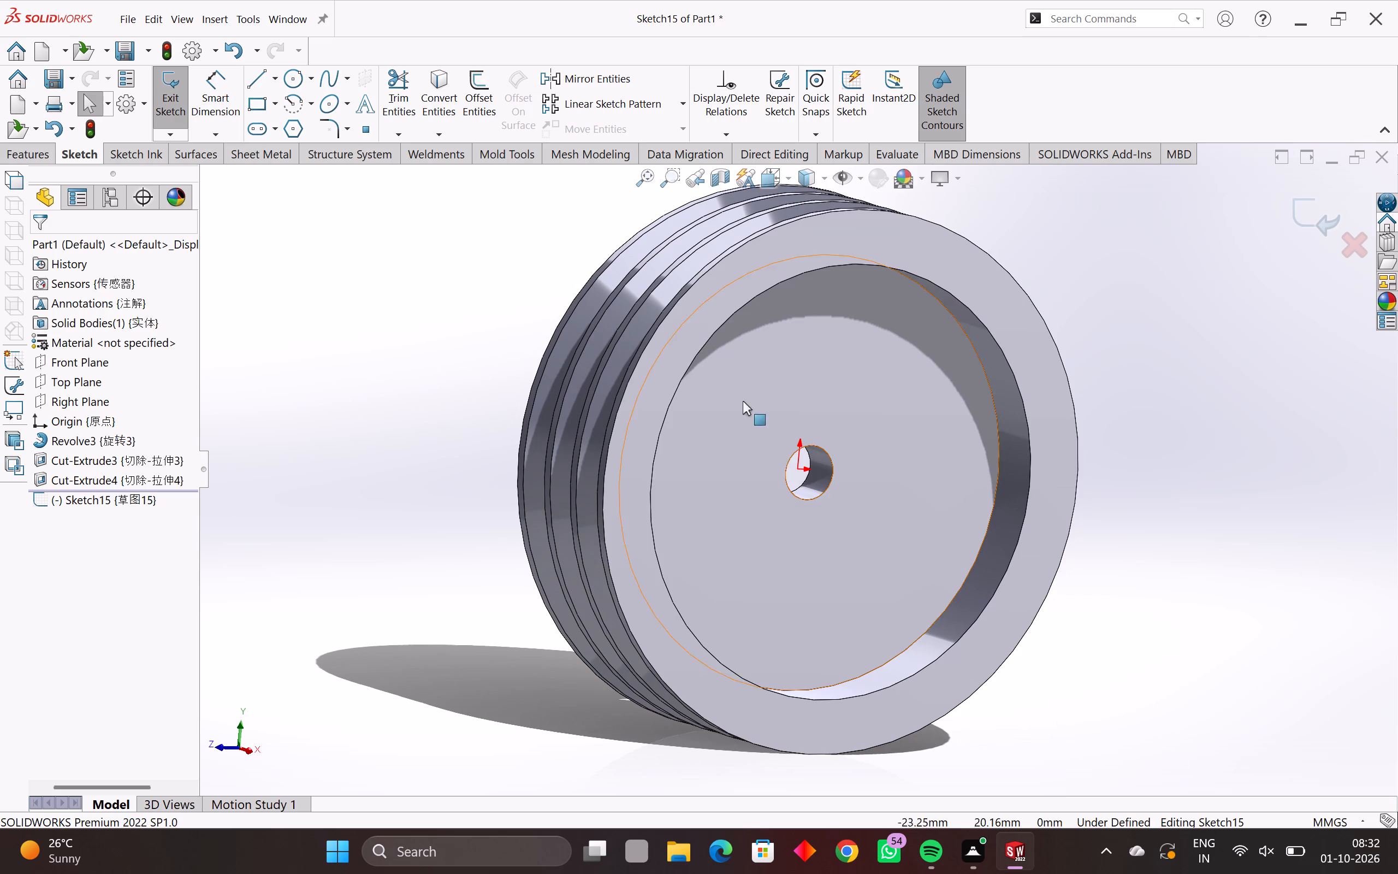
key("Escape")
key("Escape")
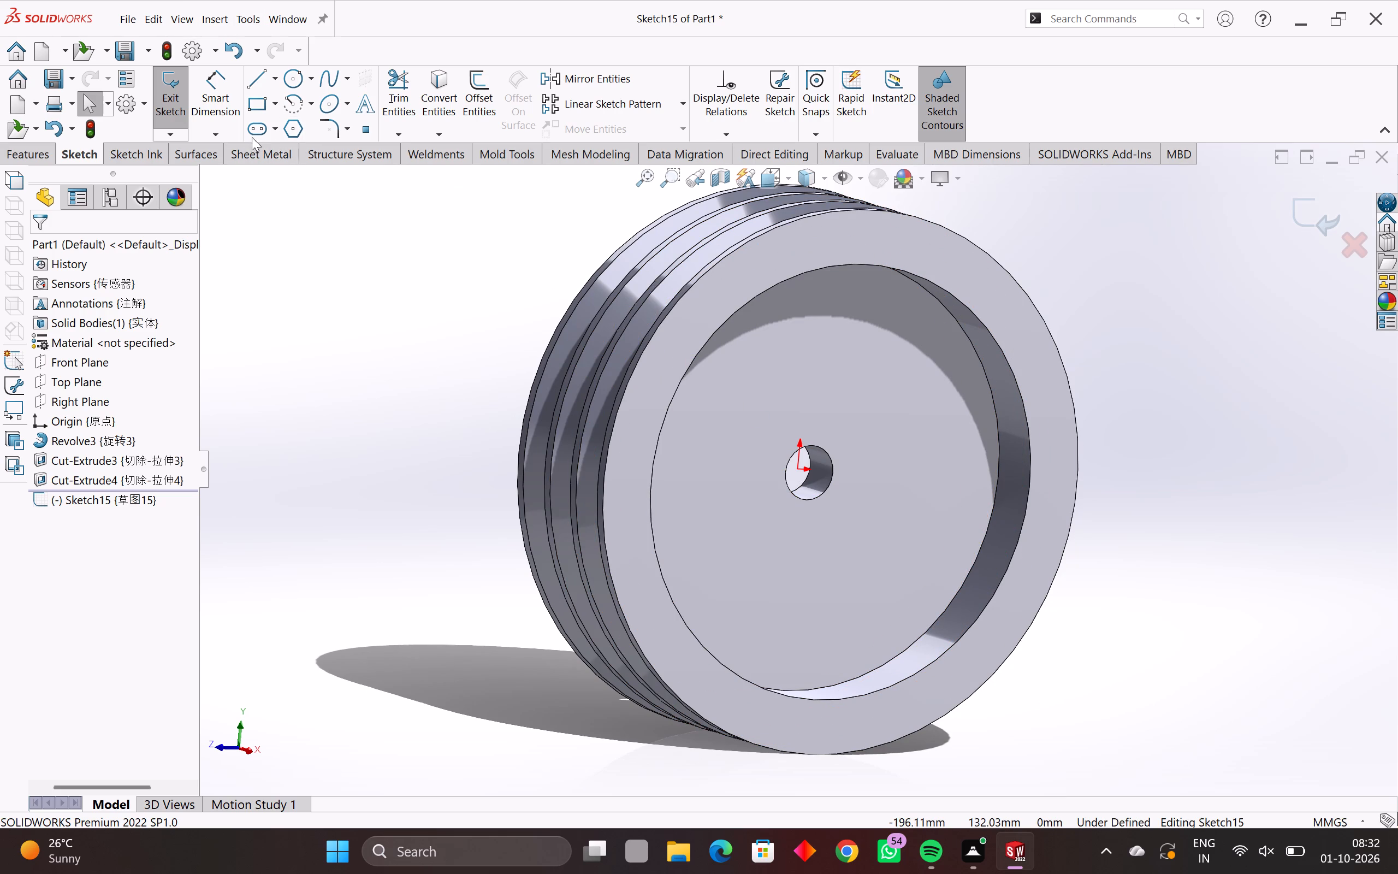
Sketch a circle centred on the origin around the bore and set its radius to 25 mm.
left_click(294, 82)
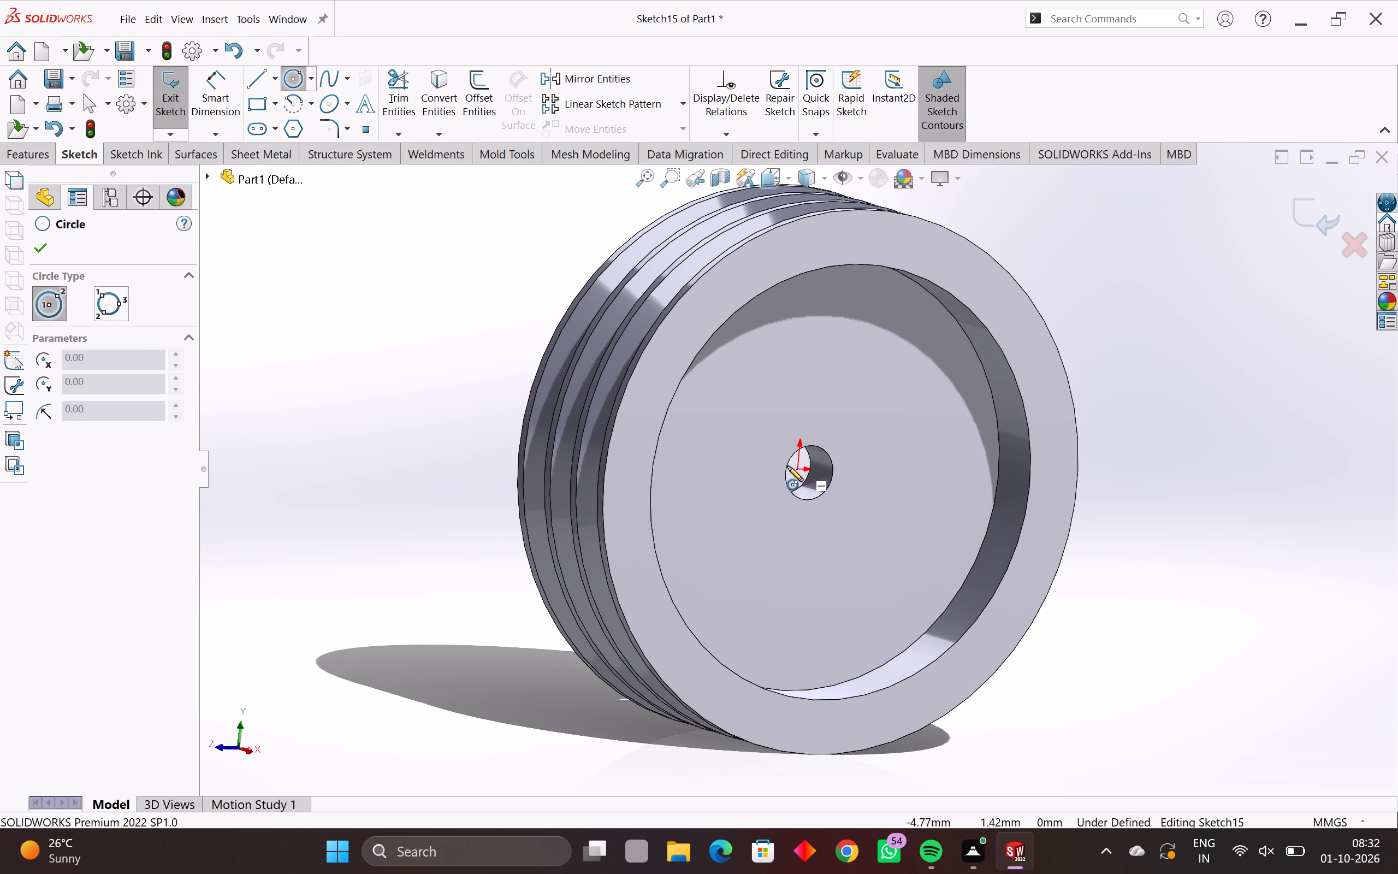
middle_click_drag(775, 471, 1023, 536)
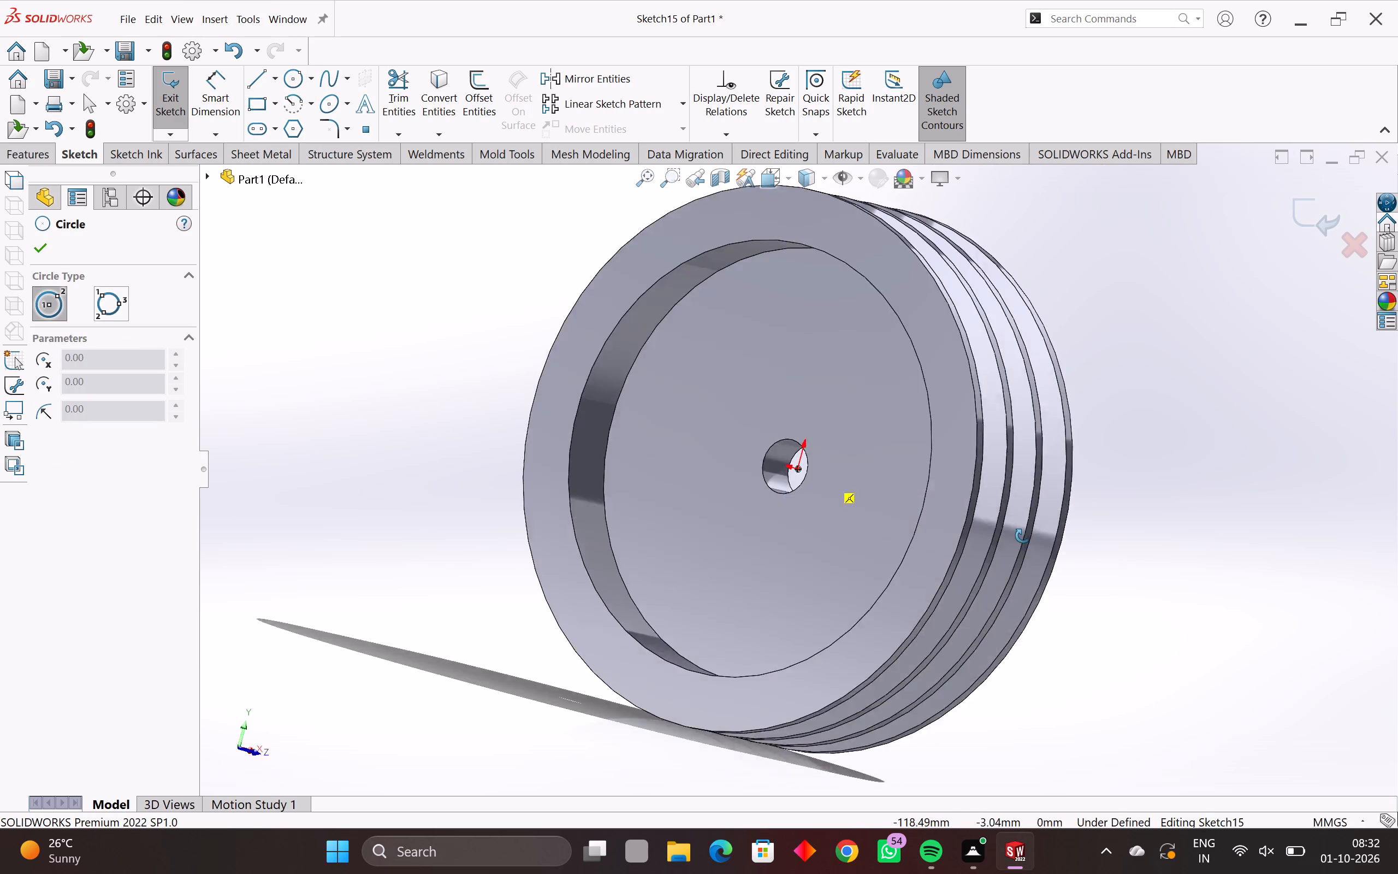
middle_click_drag(1023, 536, 1056, 537)
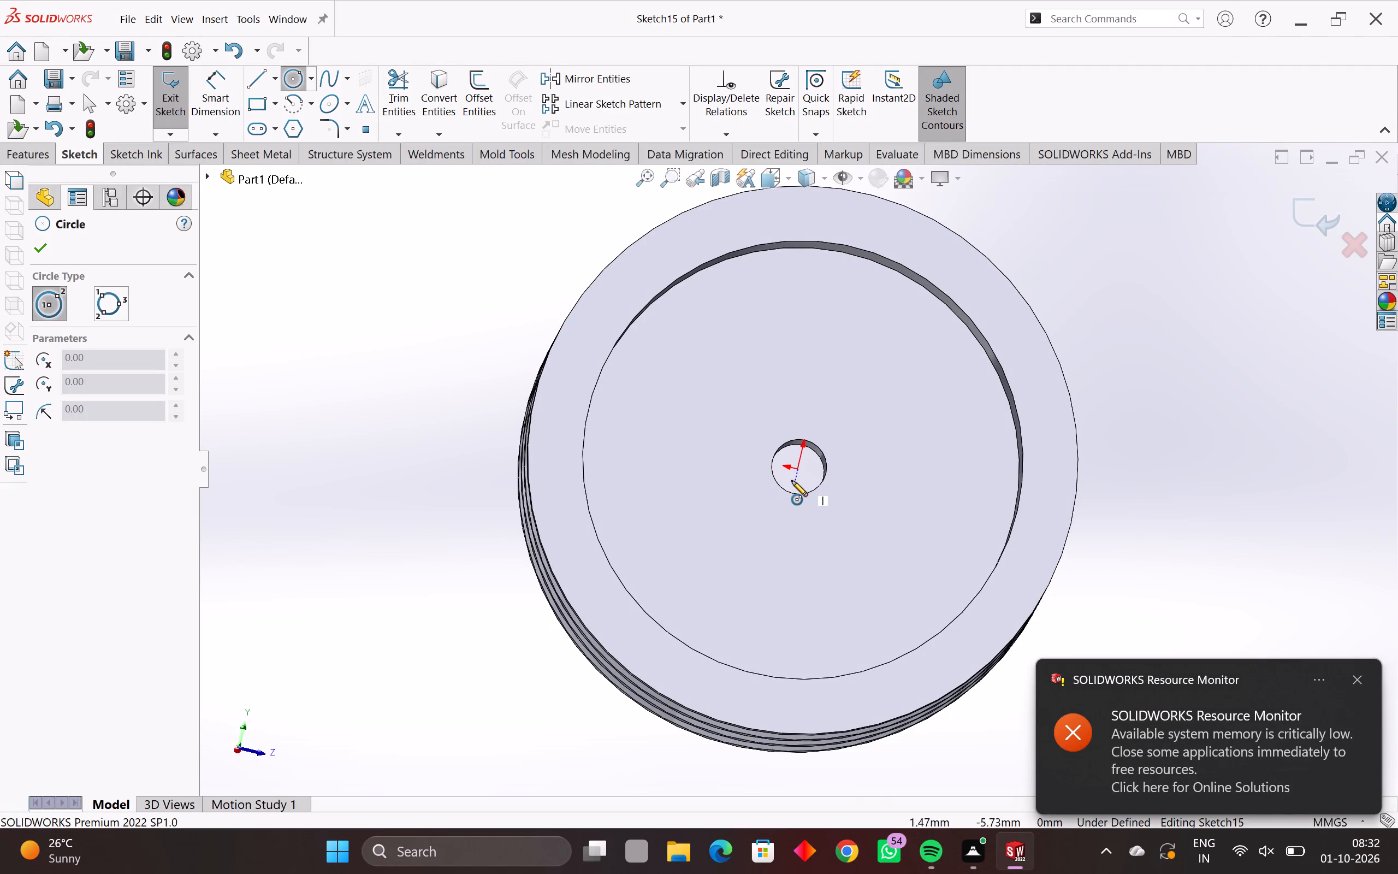
scroll(792, 481, "up", 1)
scroll(792, 481, "down", 3)
middle_click_drag(792, 481, 1125, 507)
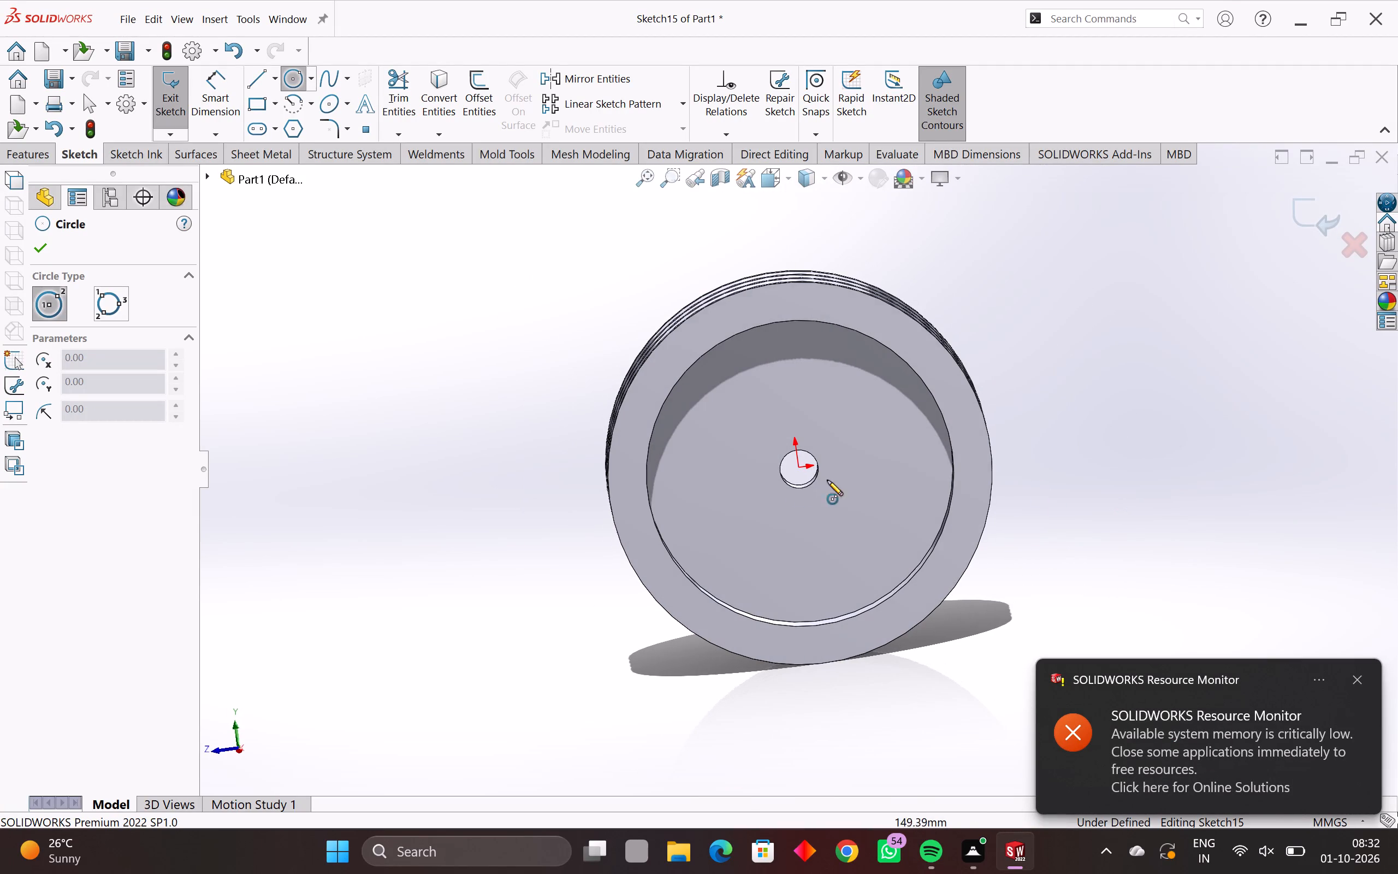
scroll(798, 491, "up", 3)
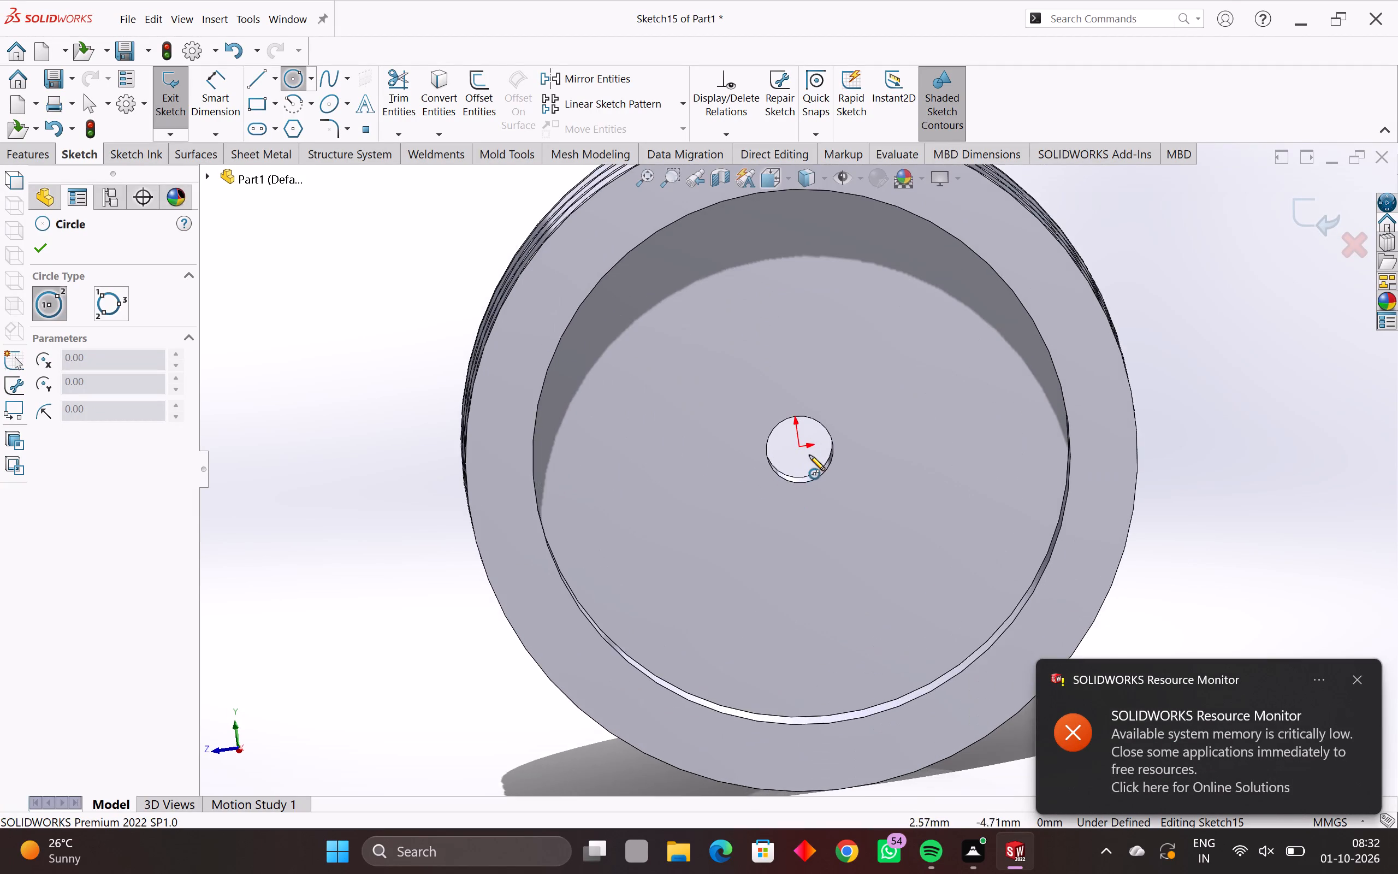
scroll(809, 454, "up", 6)
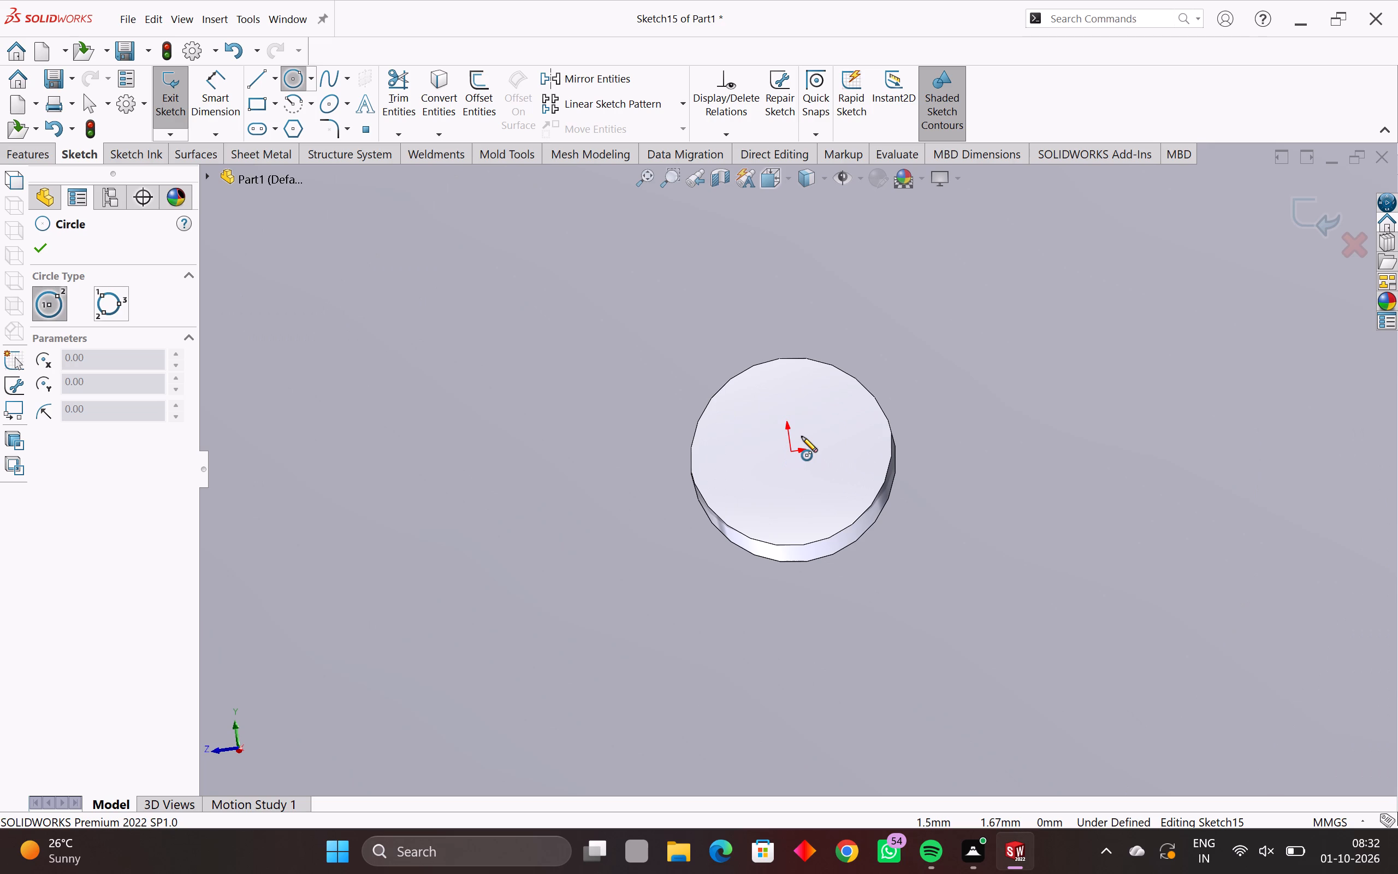
middle_click_drag(830, 438, 887, 371)
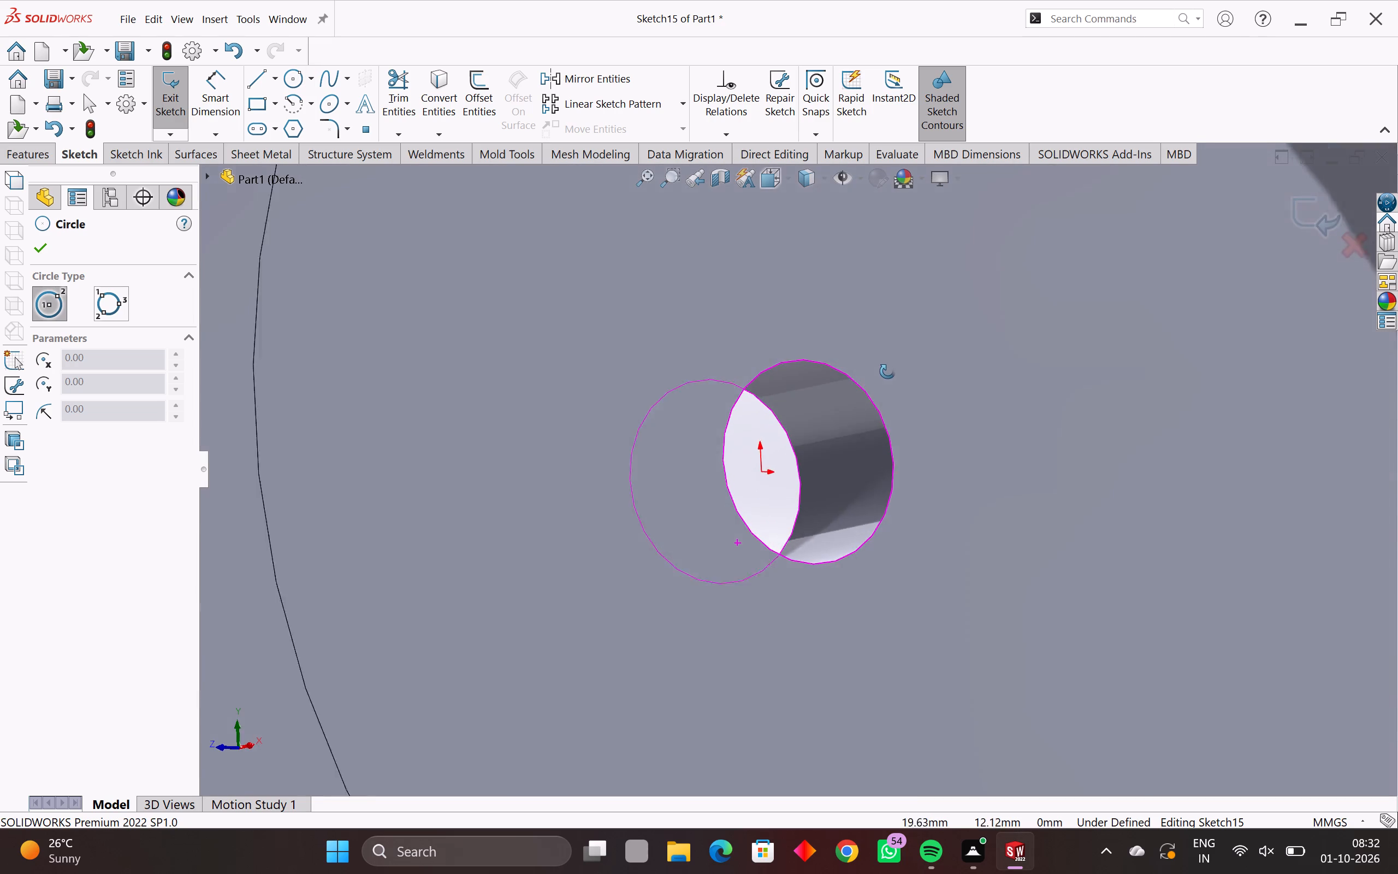
middle_click_drag(887, 371, 835, 437)
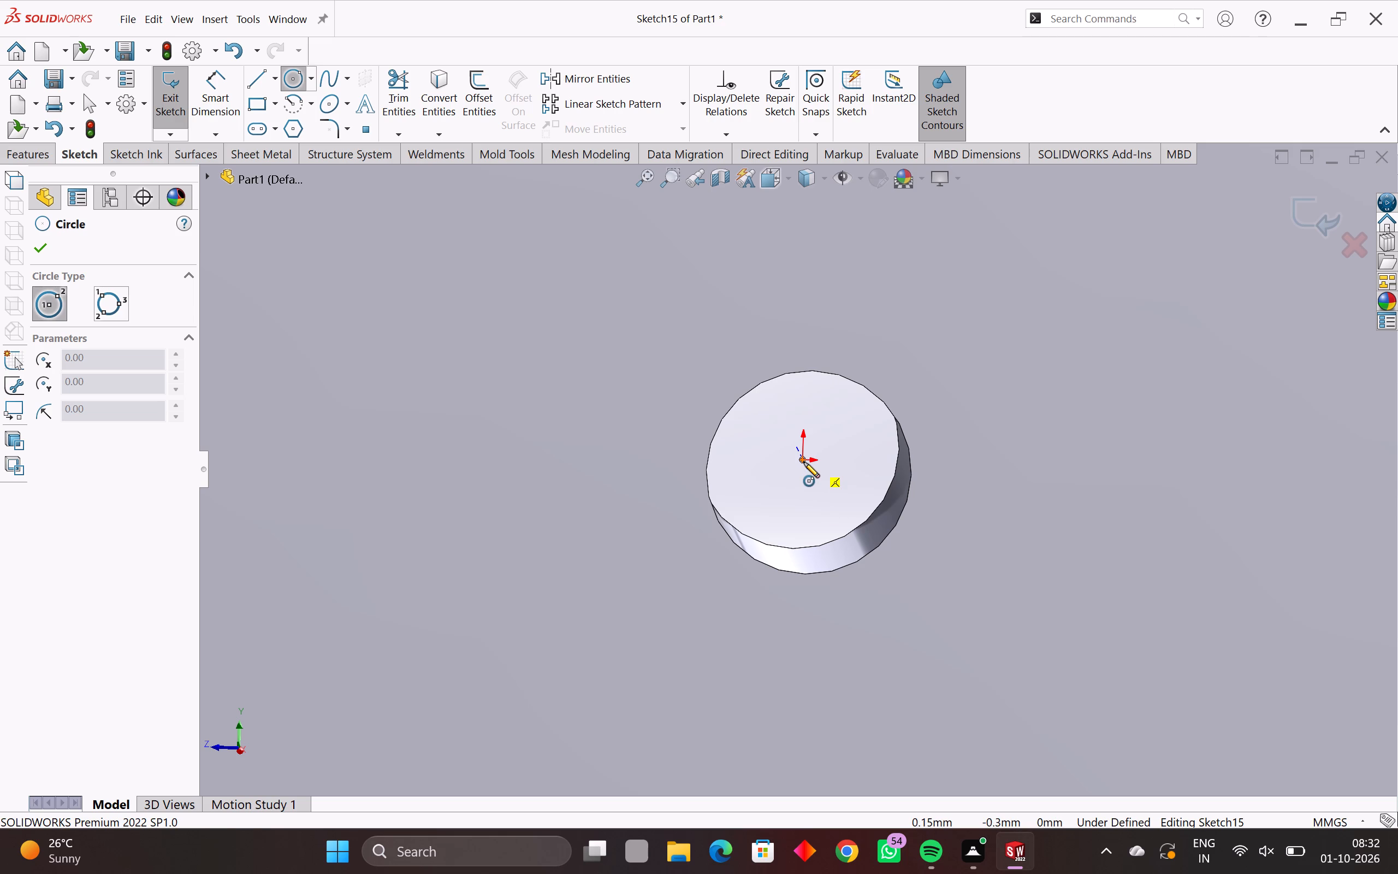
left_click(804, 462)
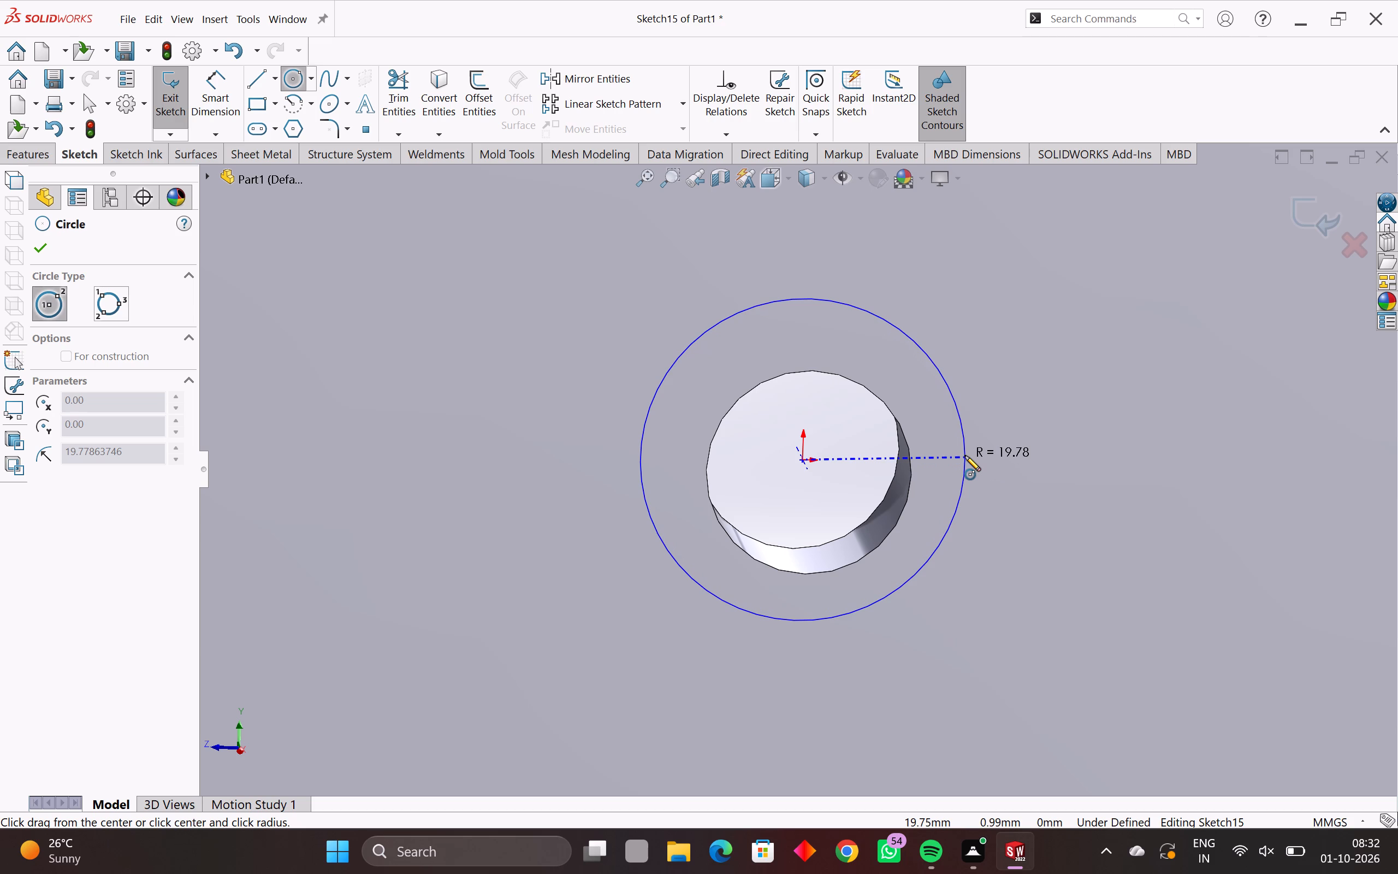
left_click(965, 456)
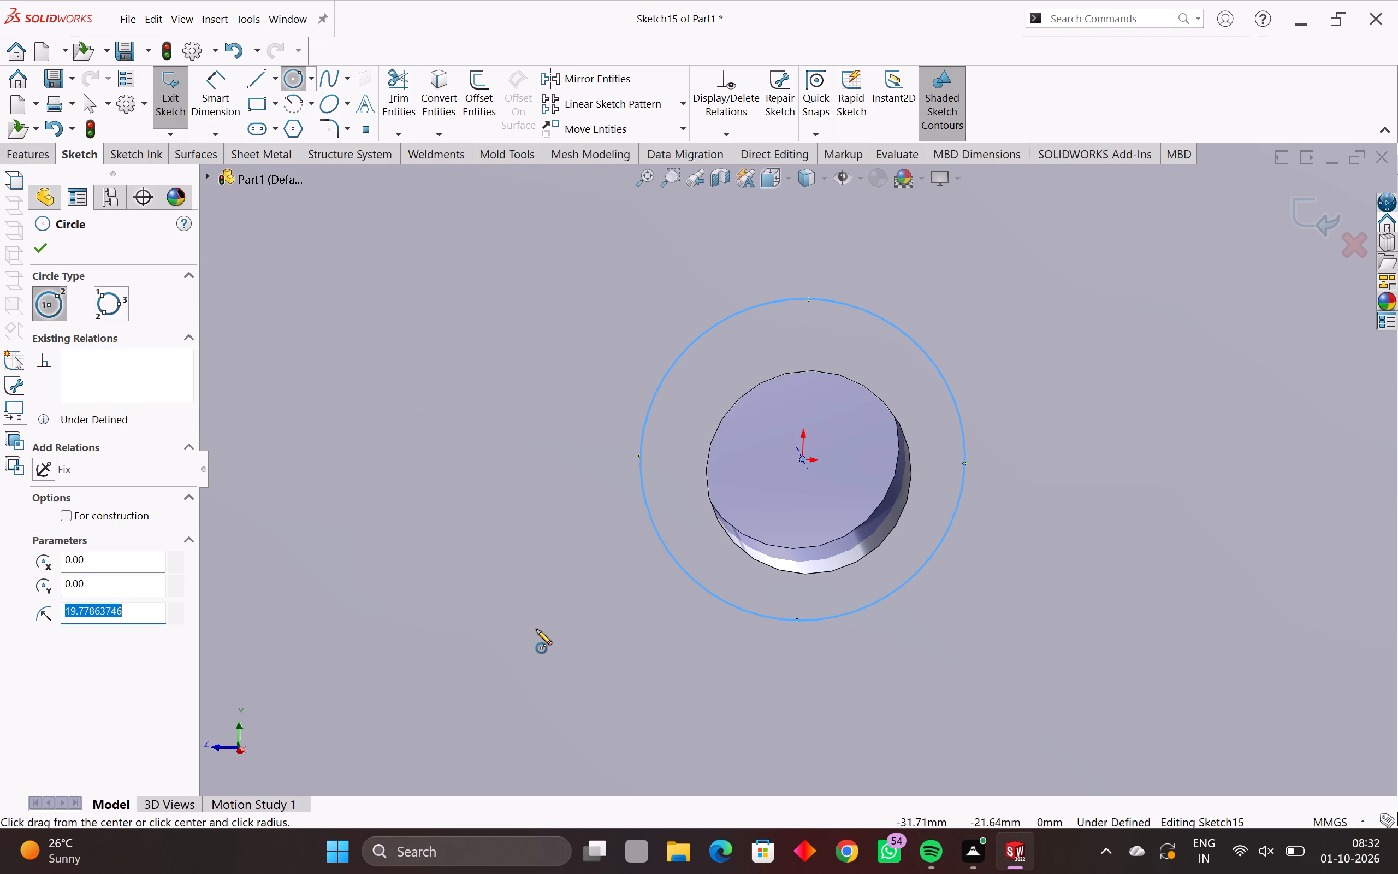
type("25")
key("Return")
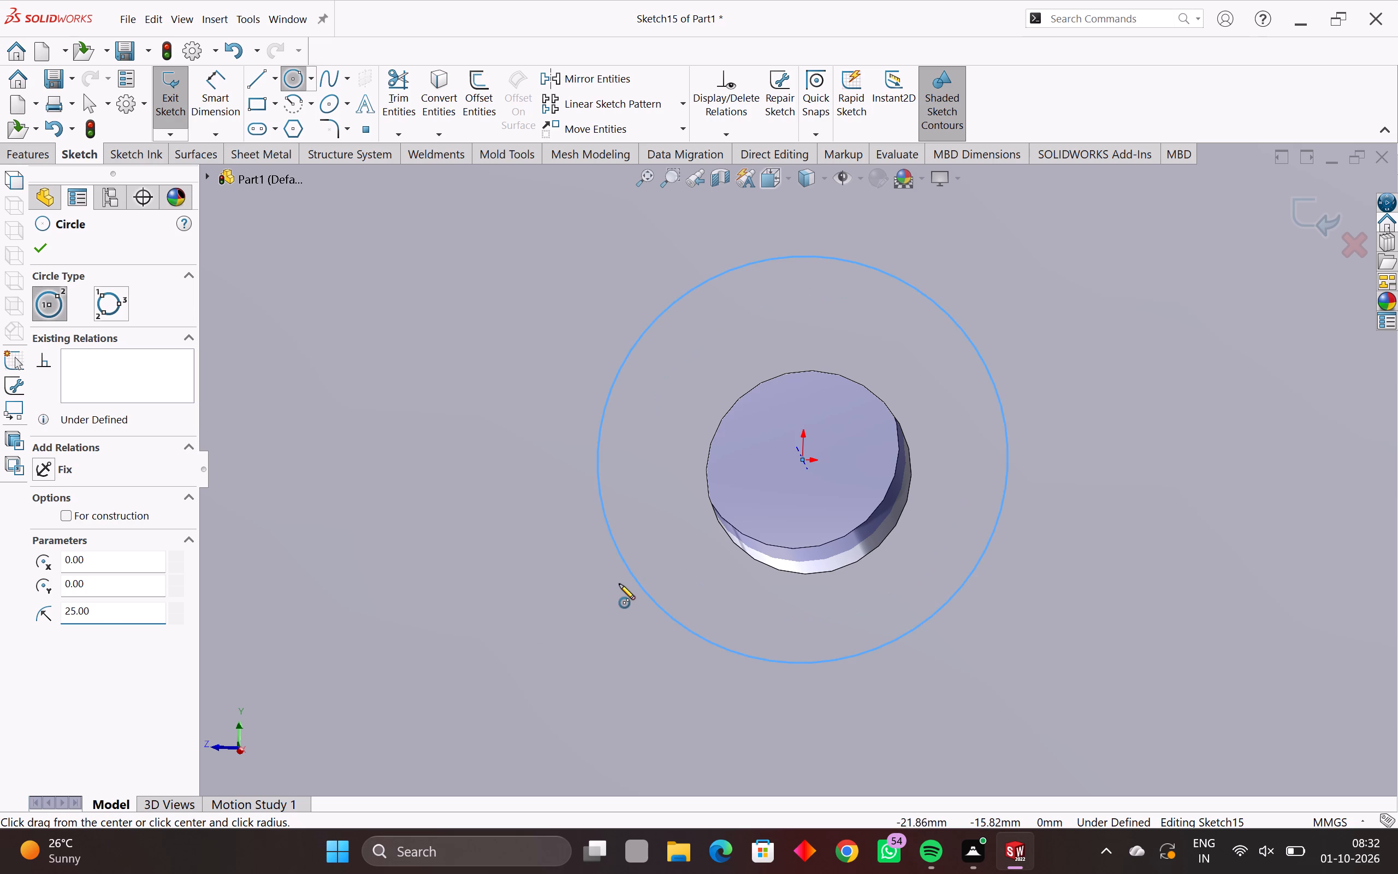
scroll(619, 584, "down", 2)
middle_click_drag(620, 582, 825, 589)
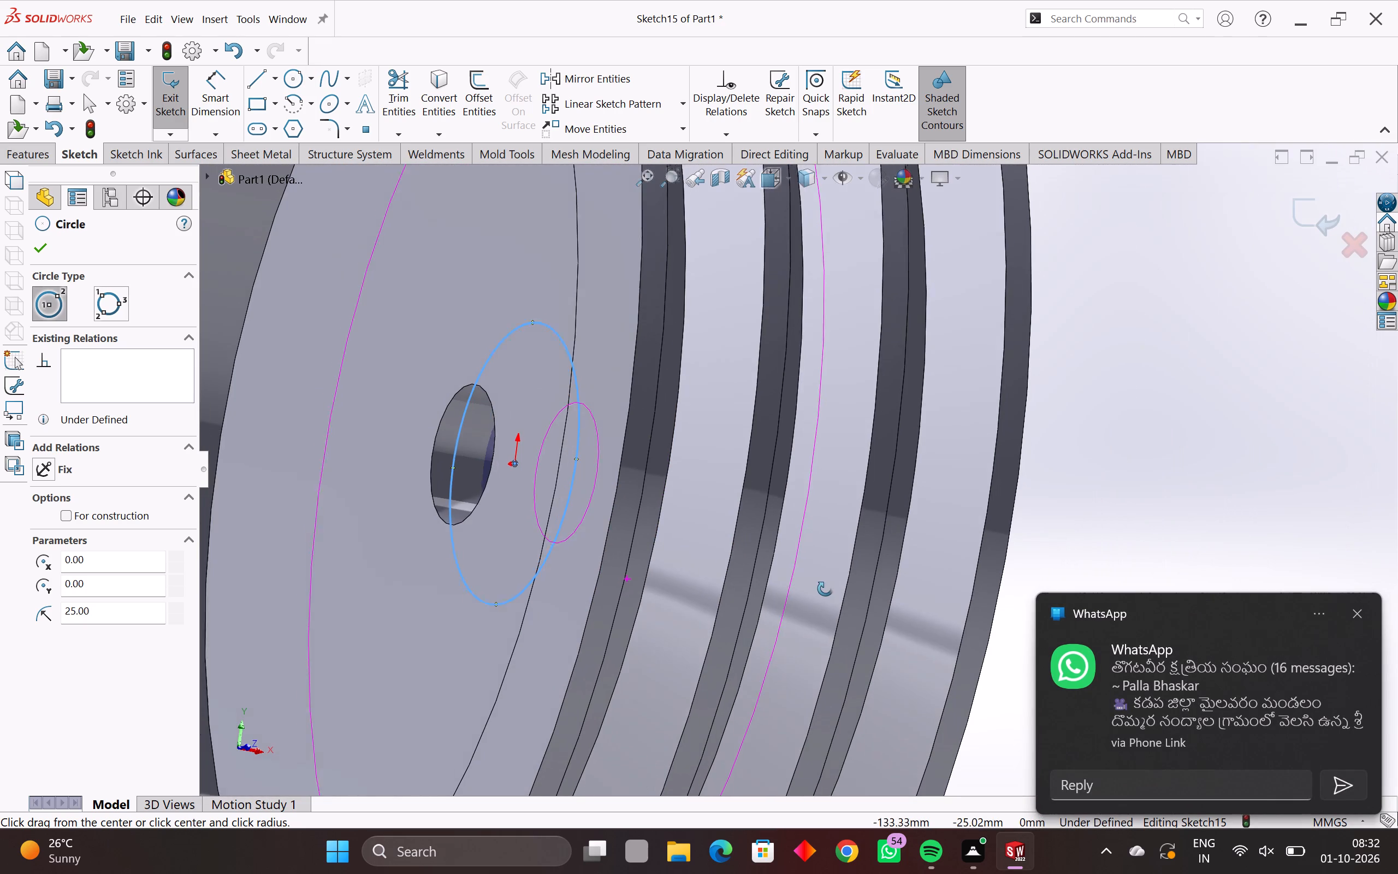
middle_click_drag(825, 589, 824, 590)
key("Escape")
key("Escape")
Set up a blind Boss-Extrude of the 25 mm radius hub circle with a depth of 35 mm.
middle_click_drag(666, 559, 680, 558)
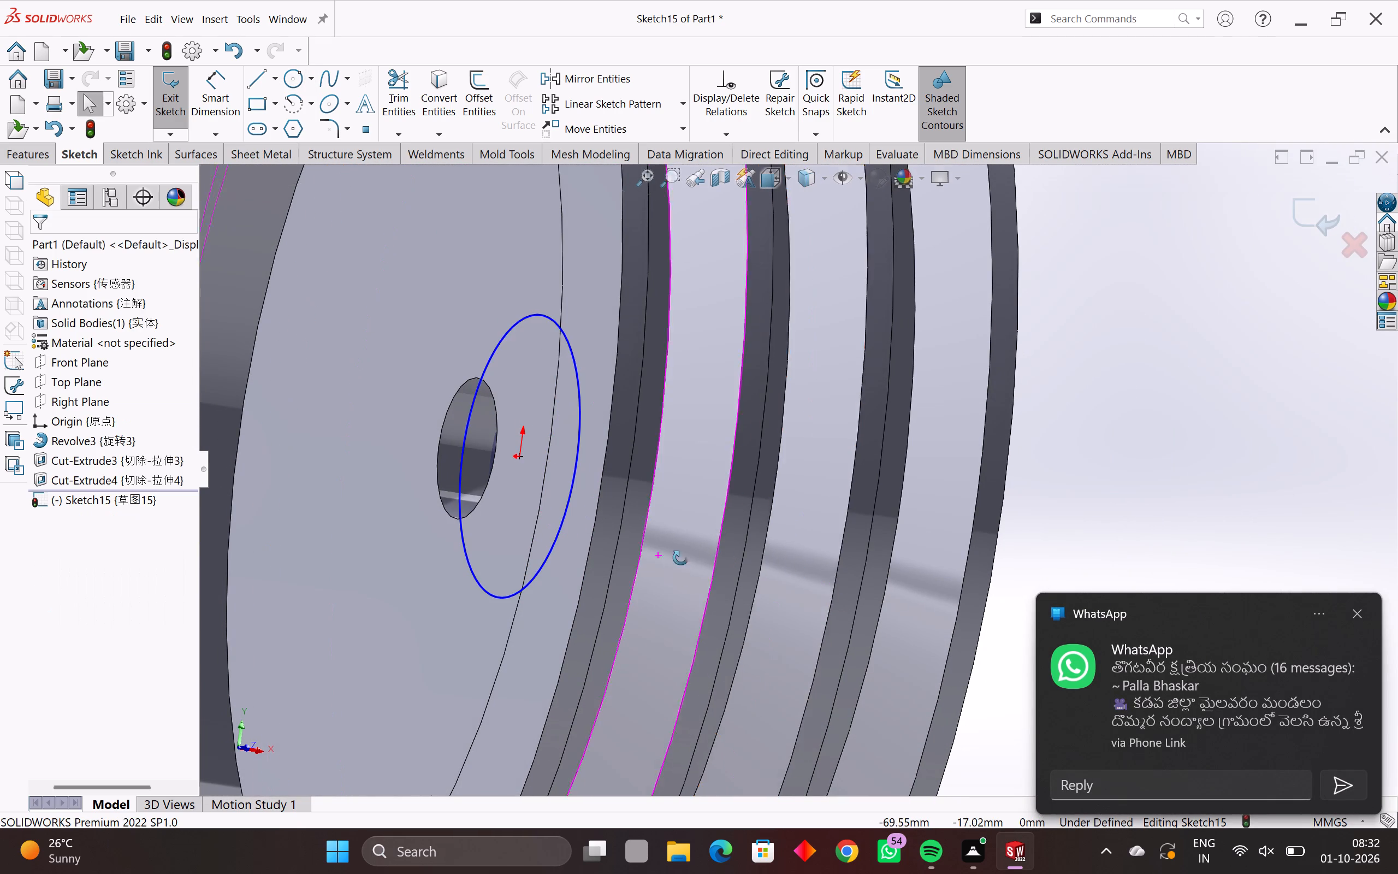
middle_click_drag(680, 558, 721, 563)
scroll(493, 521, "down", 2)
middle_click(493, 521)
middle_click_drag(493, 521, 506, 539)
scroll(844, 448, "up", 3)
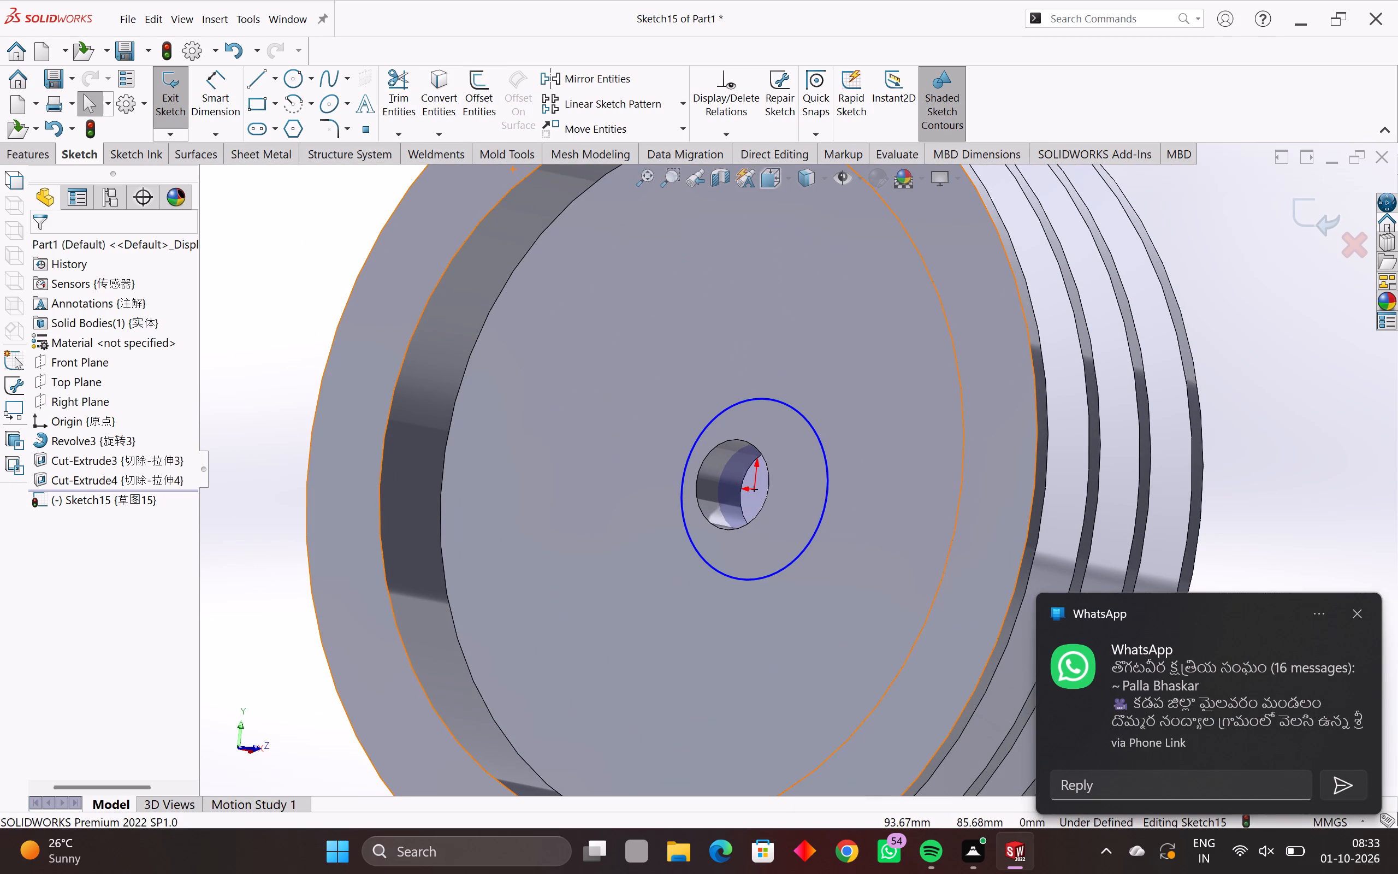
left_click(27, 151)
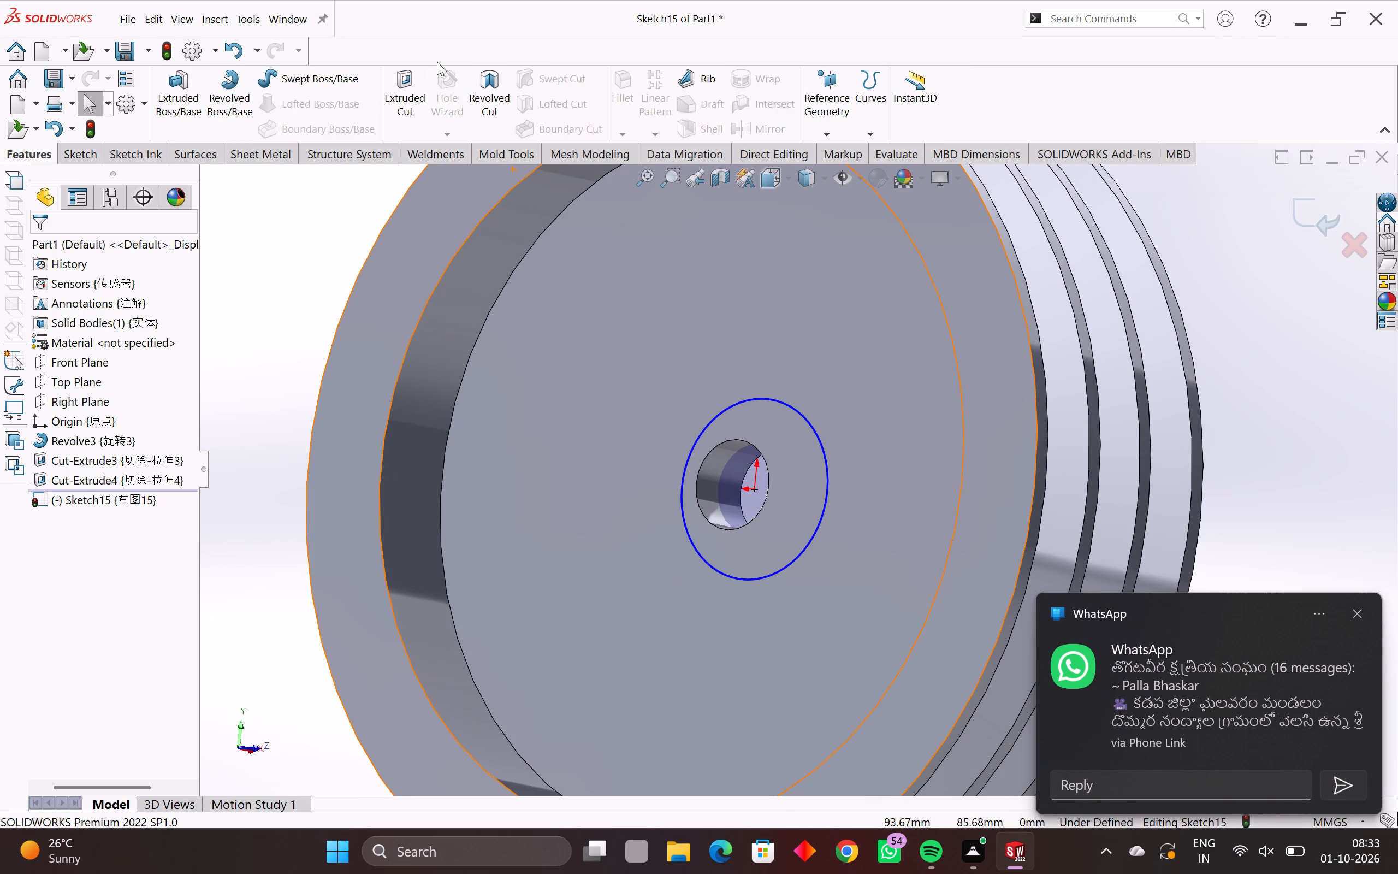
left_click(180, 86)
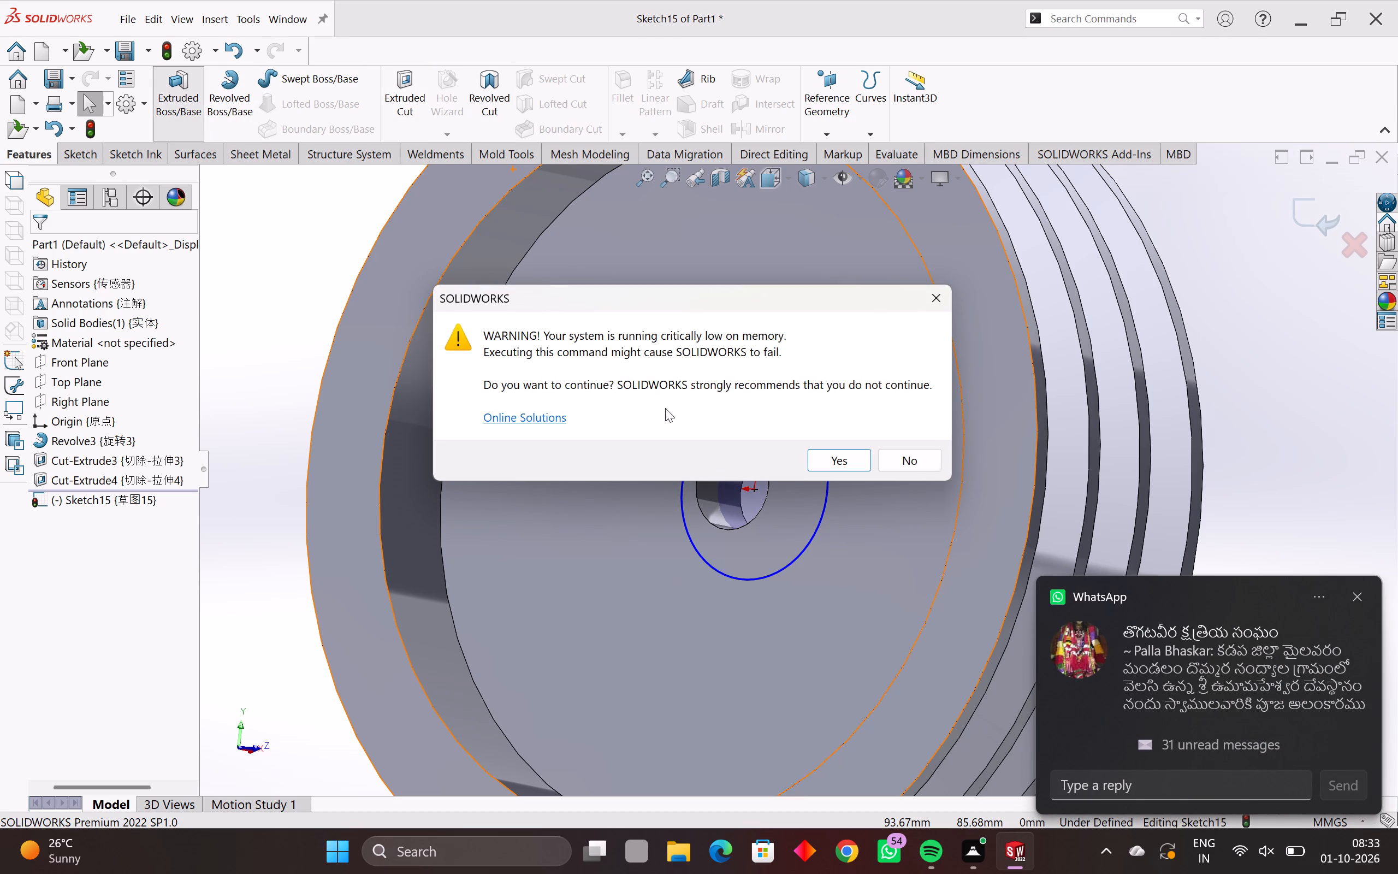
left_click(832, 462)
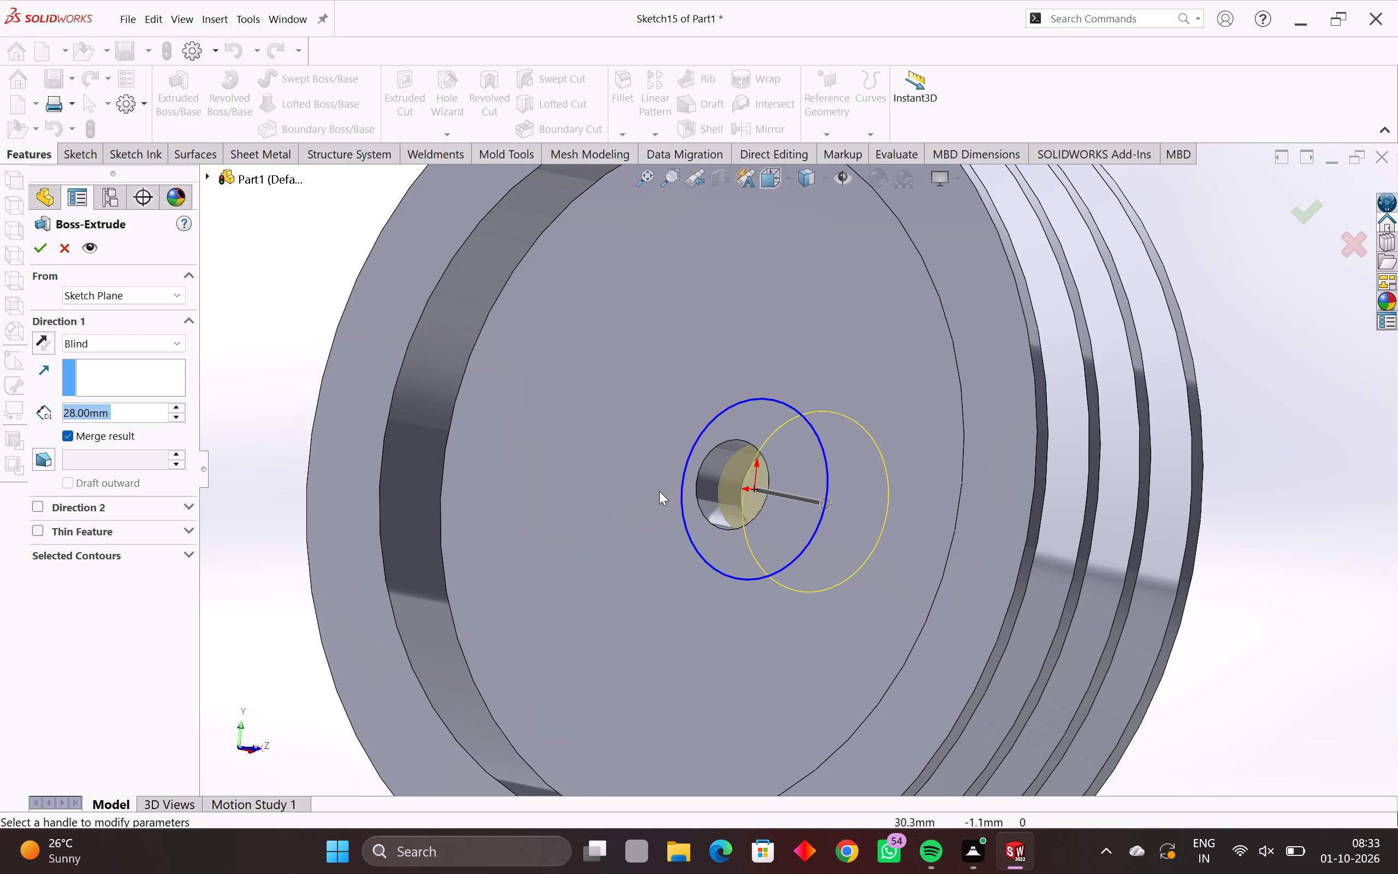
middle_click_drag(657, 491, 503, 490)
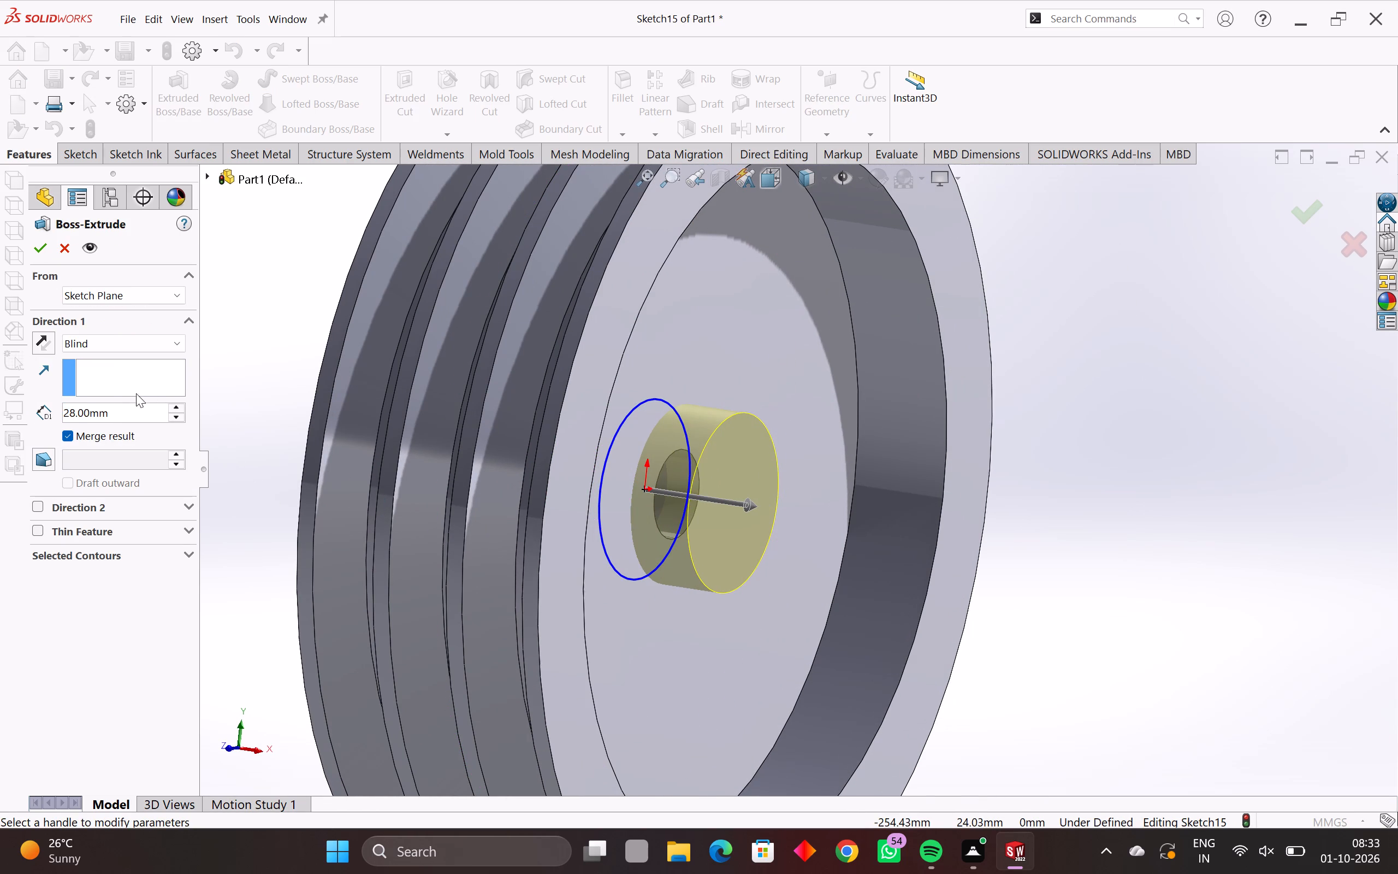
left_click_drag(116, 411, 0, 431)
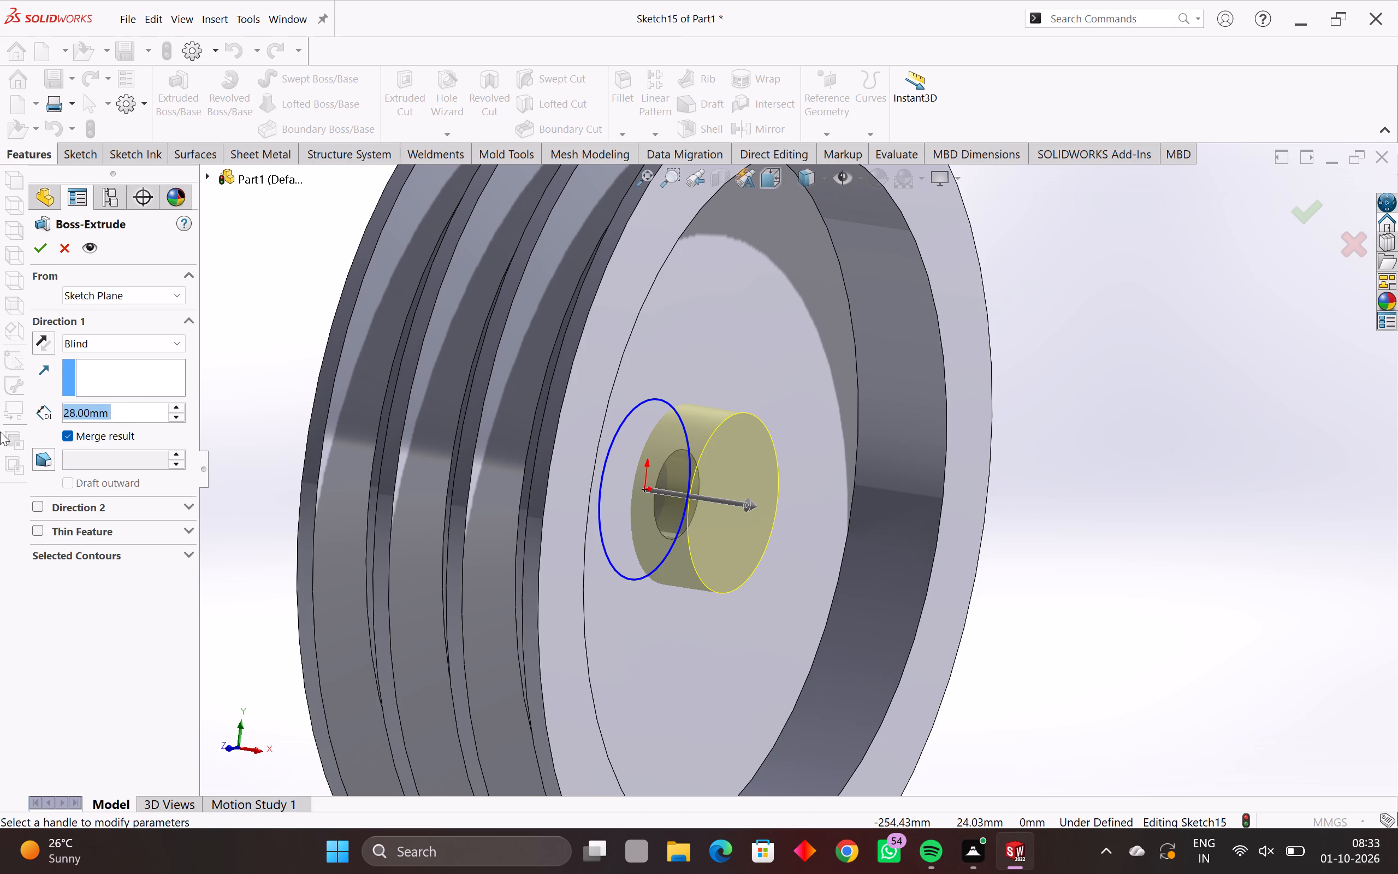
type("35")
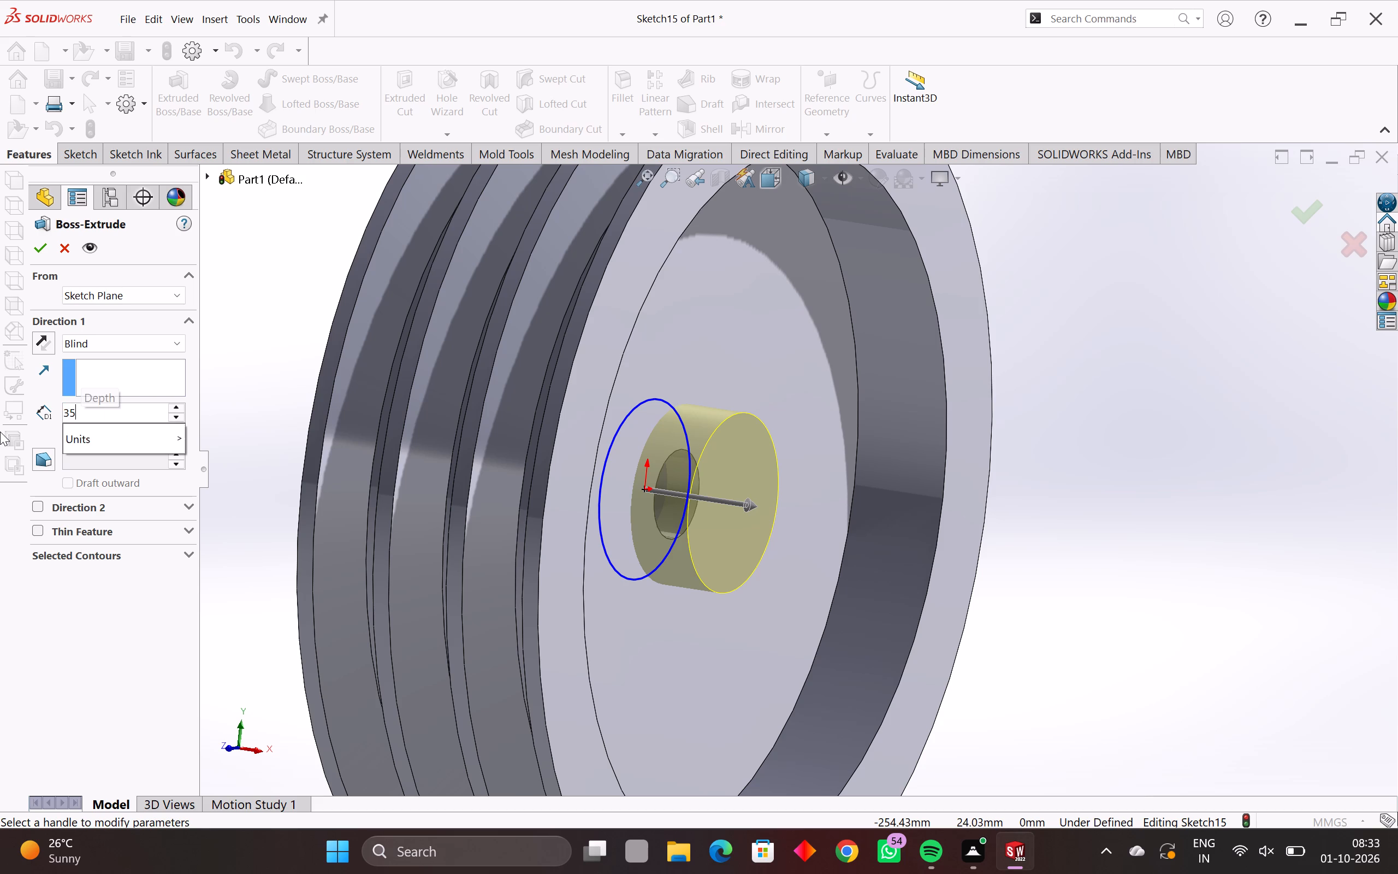
key("Return")
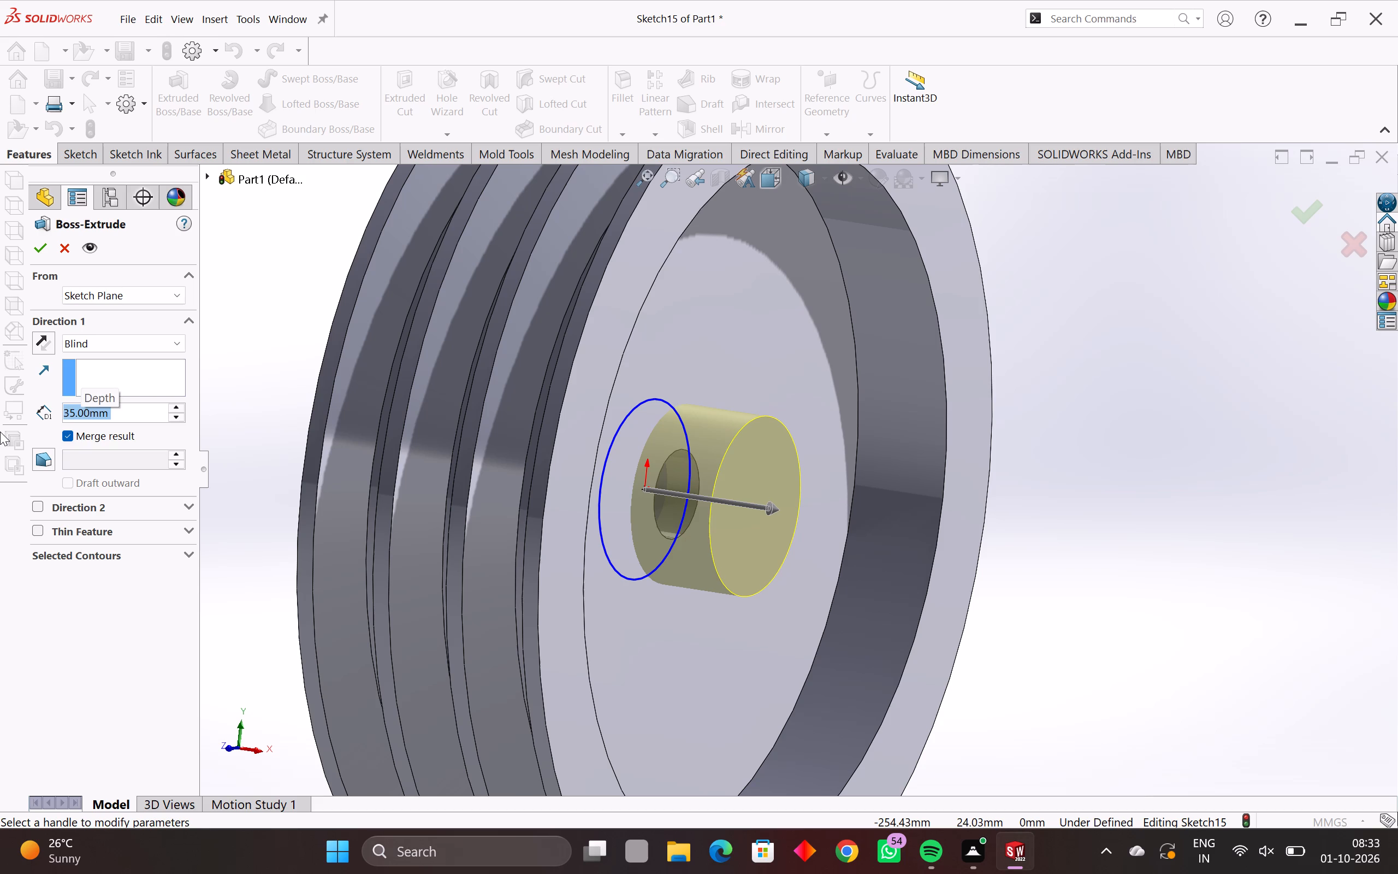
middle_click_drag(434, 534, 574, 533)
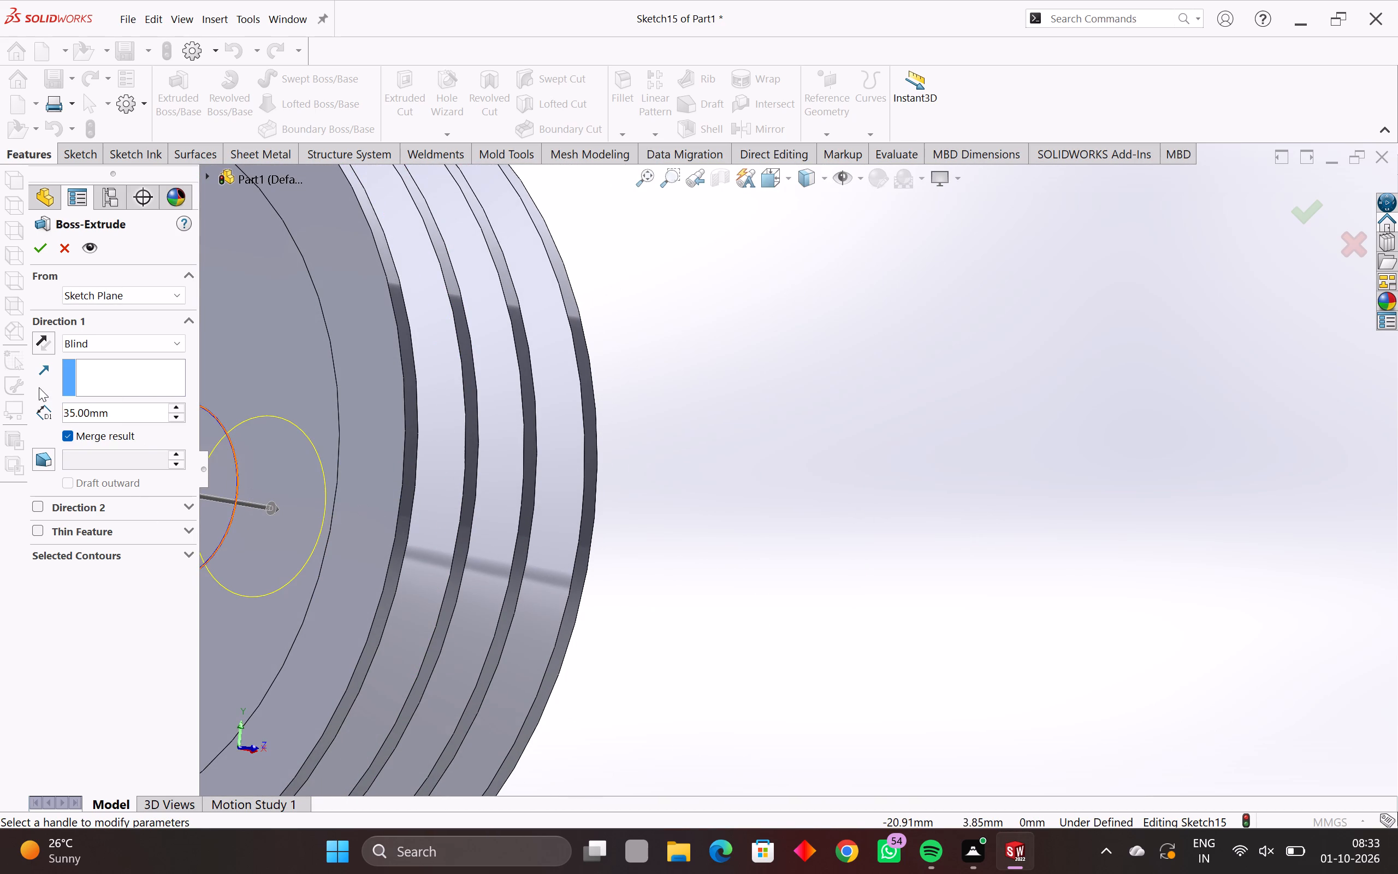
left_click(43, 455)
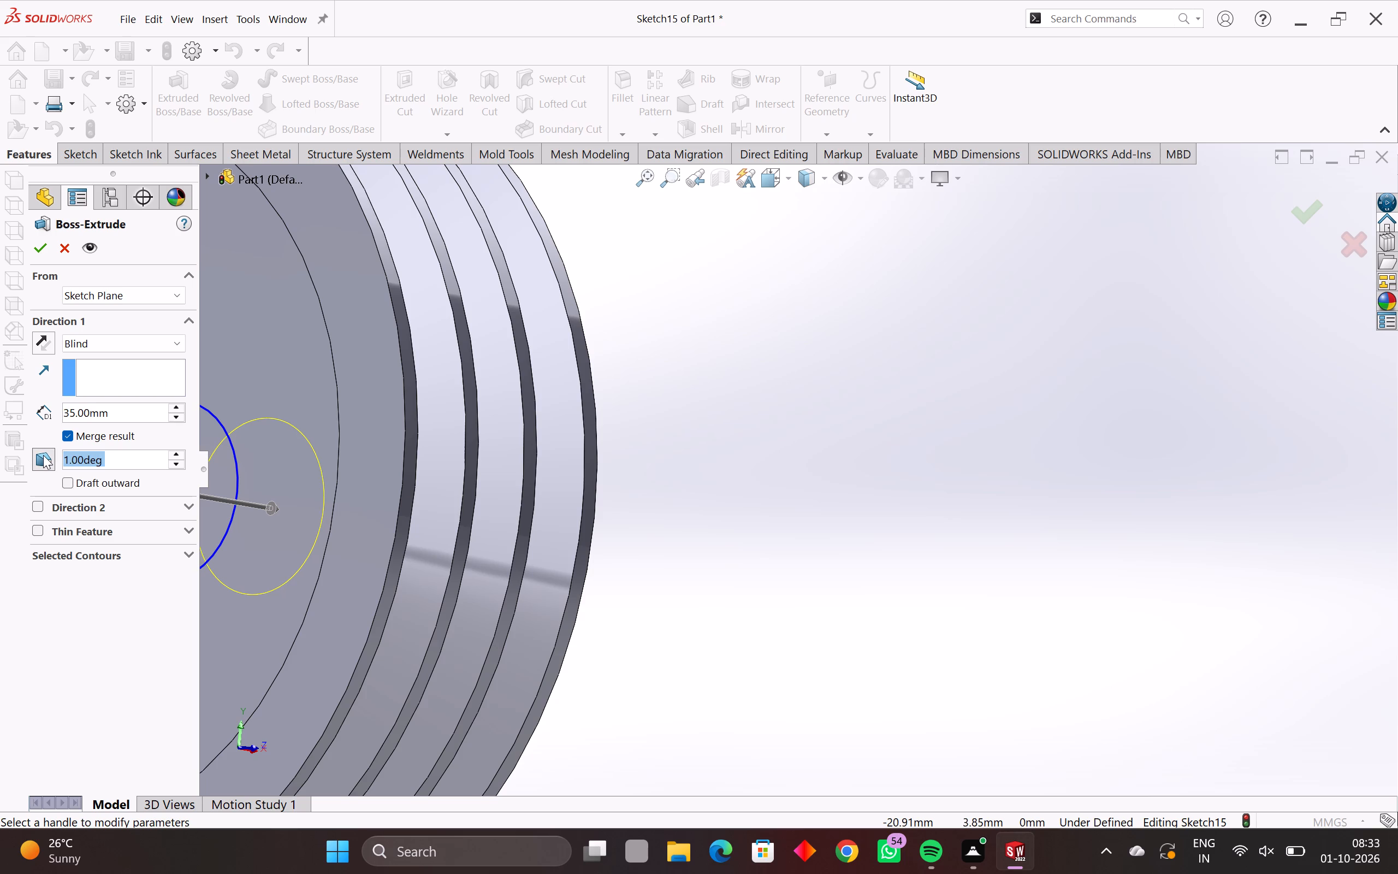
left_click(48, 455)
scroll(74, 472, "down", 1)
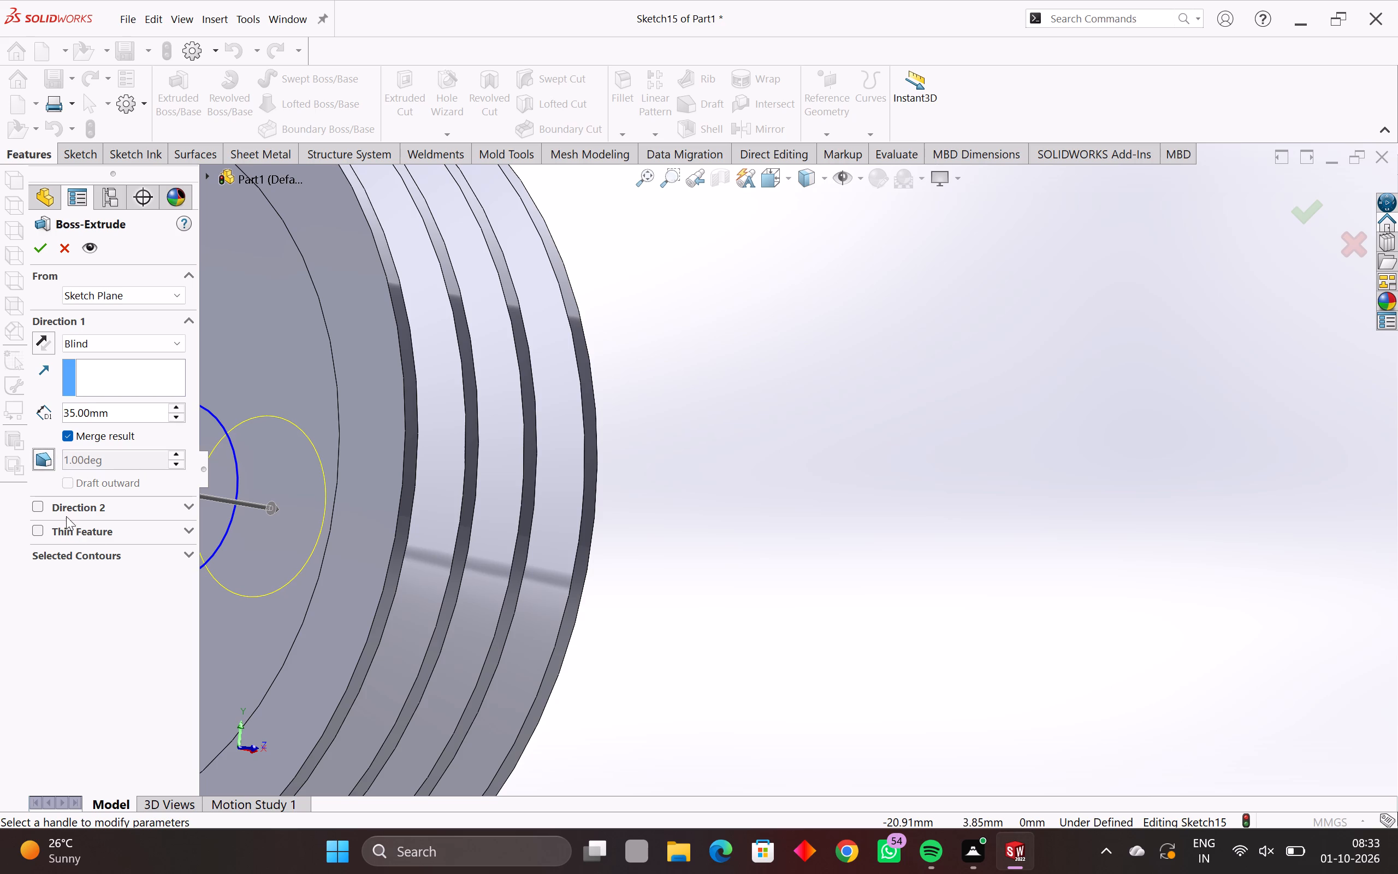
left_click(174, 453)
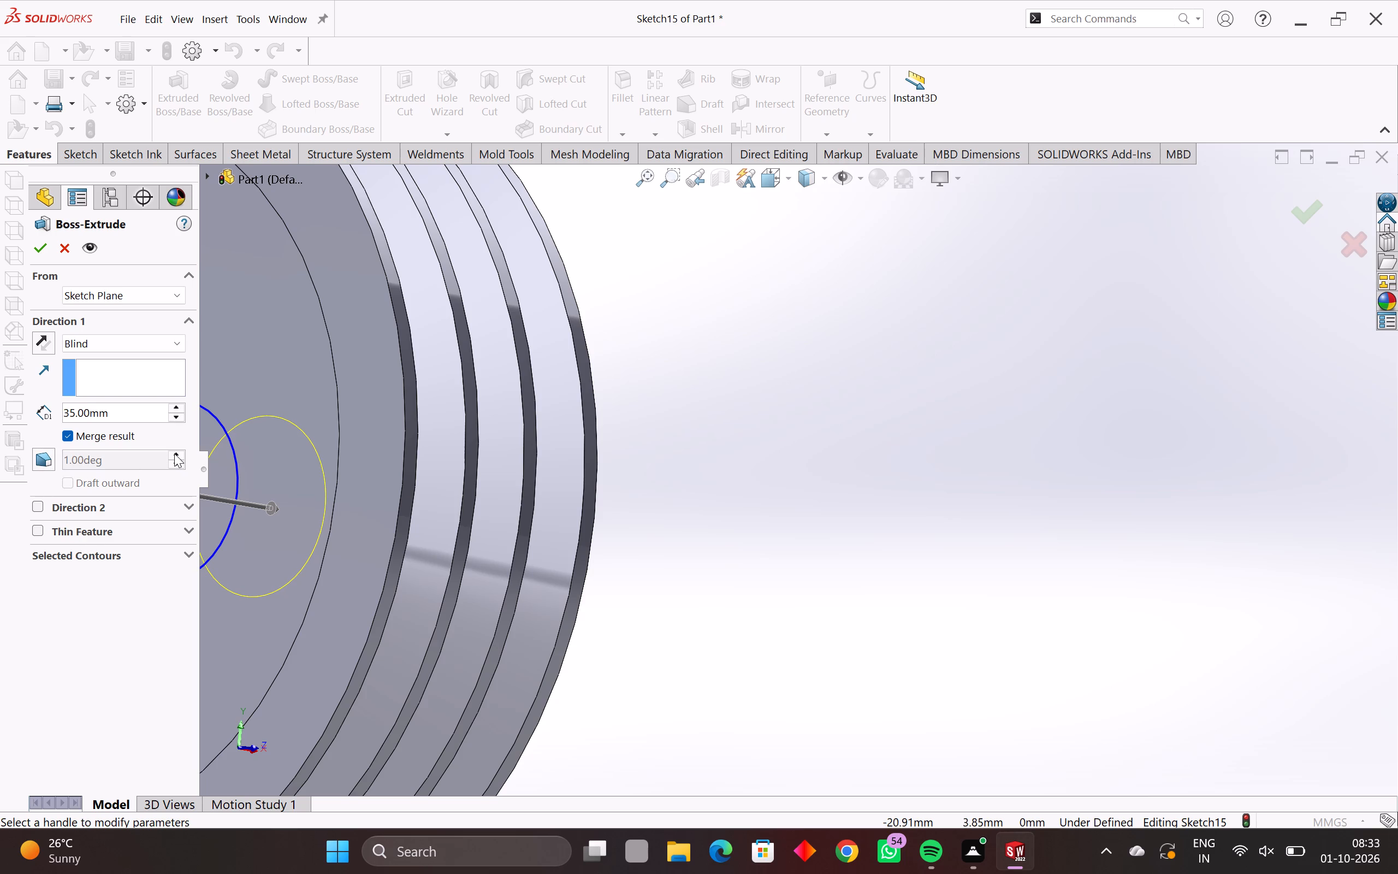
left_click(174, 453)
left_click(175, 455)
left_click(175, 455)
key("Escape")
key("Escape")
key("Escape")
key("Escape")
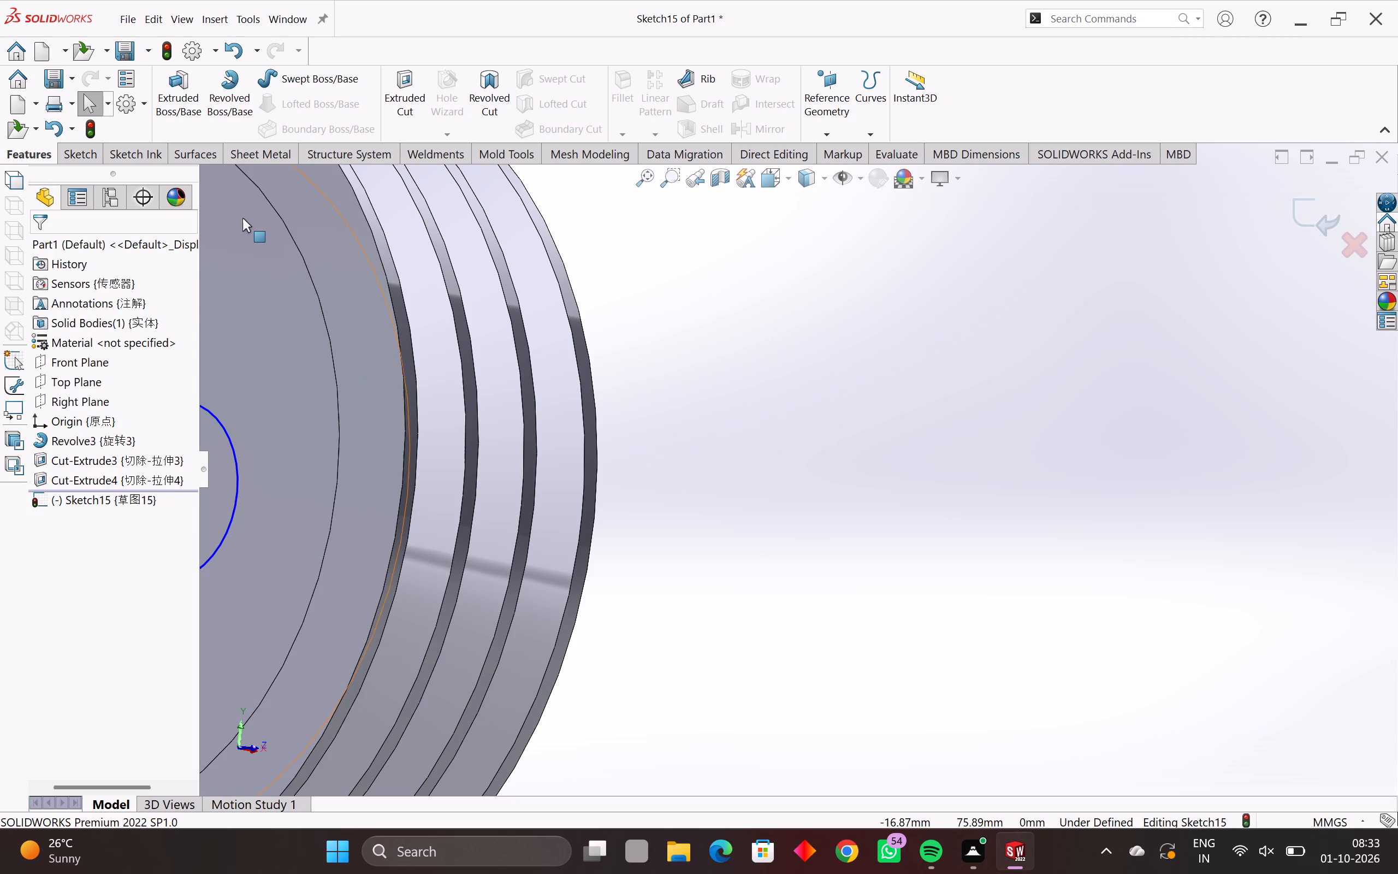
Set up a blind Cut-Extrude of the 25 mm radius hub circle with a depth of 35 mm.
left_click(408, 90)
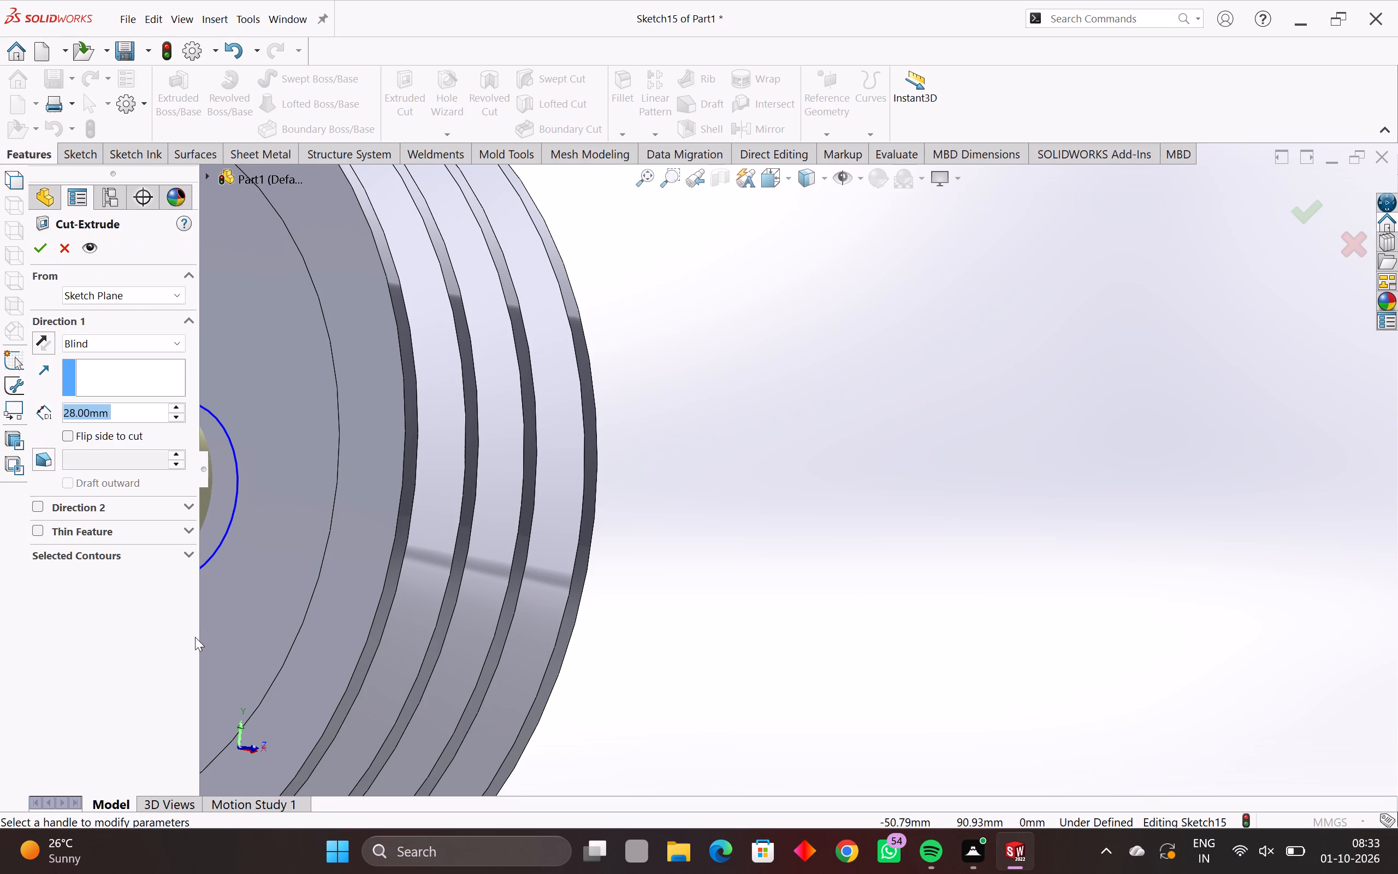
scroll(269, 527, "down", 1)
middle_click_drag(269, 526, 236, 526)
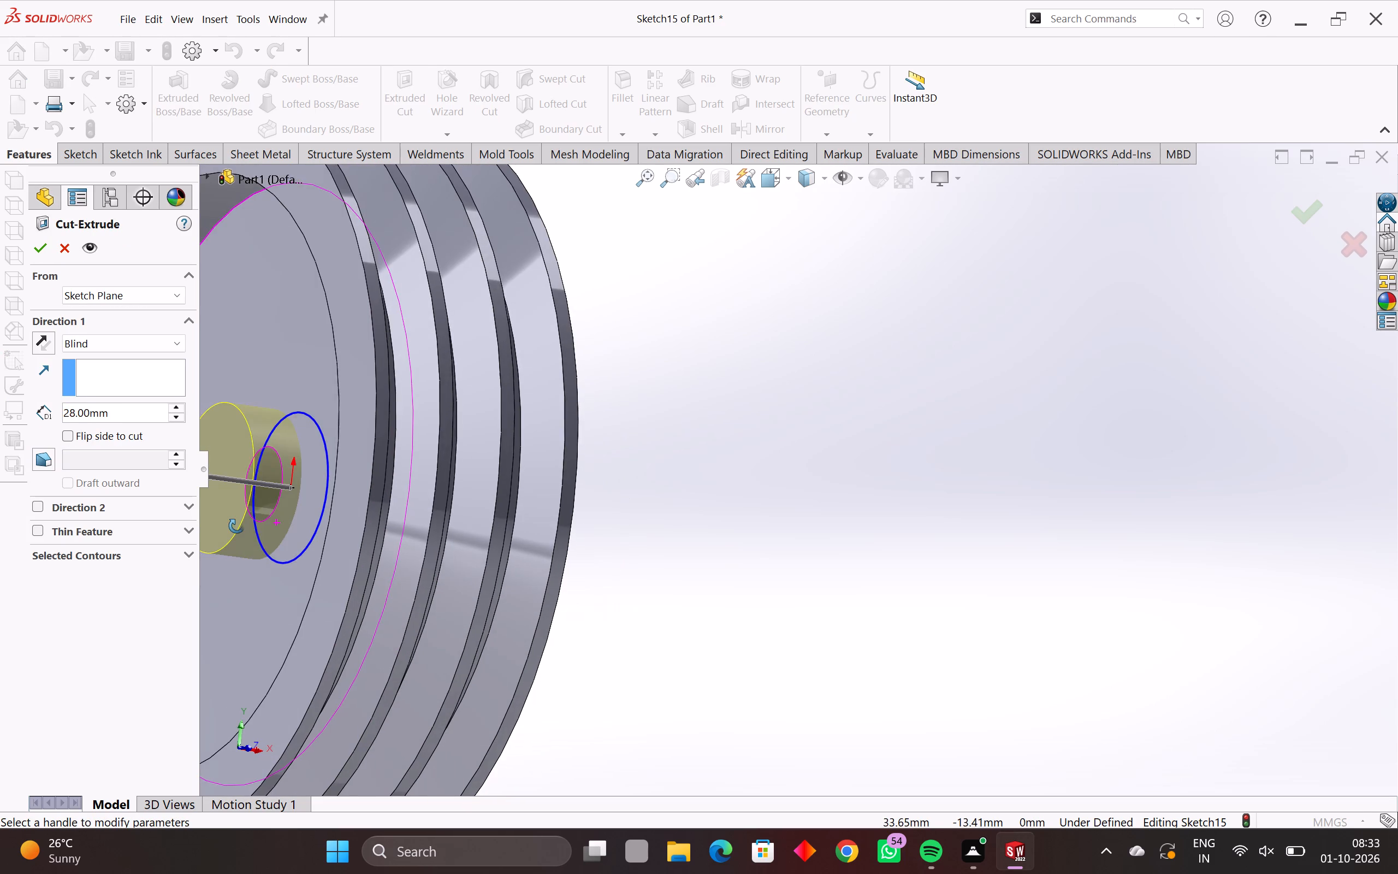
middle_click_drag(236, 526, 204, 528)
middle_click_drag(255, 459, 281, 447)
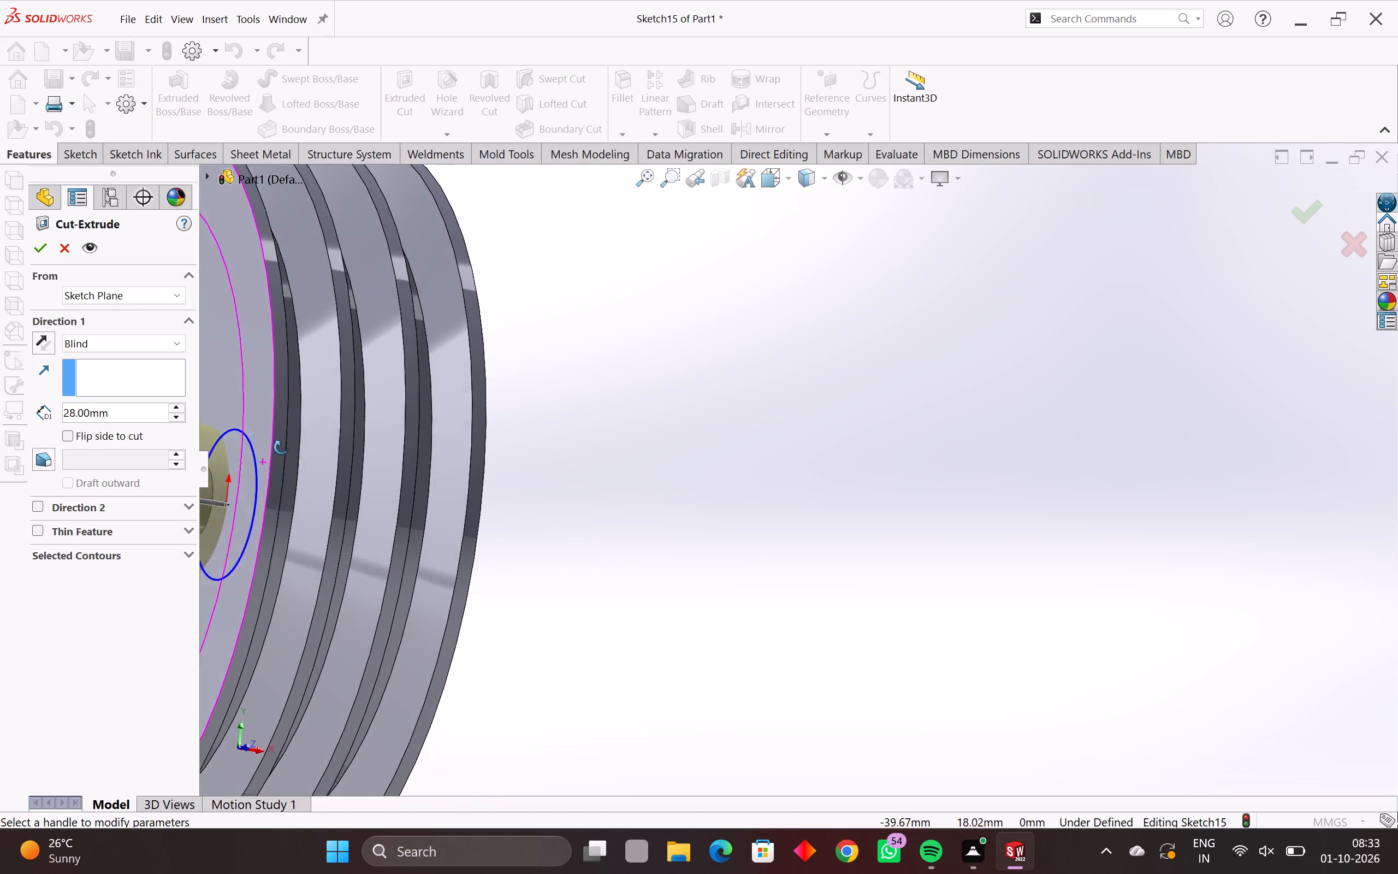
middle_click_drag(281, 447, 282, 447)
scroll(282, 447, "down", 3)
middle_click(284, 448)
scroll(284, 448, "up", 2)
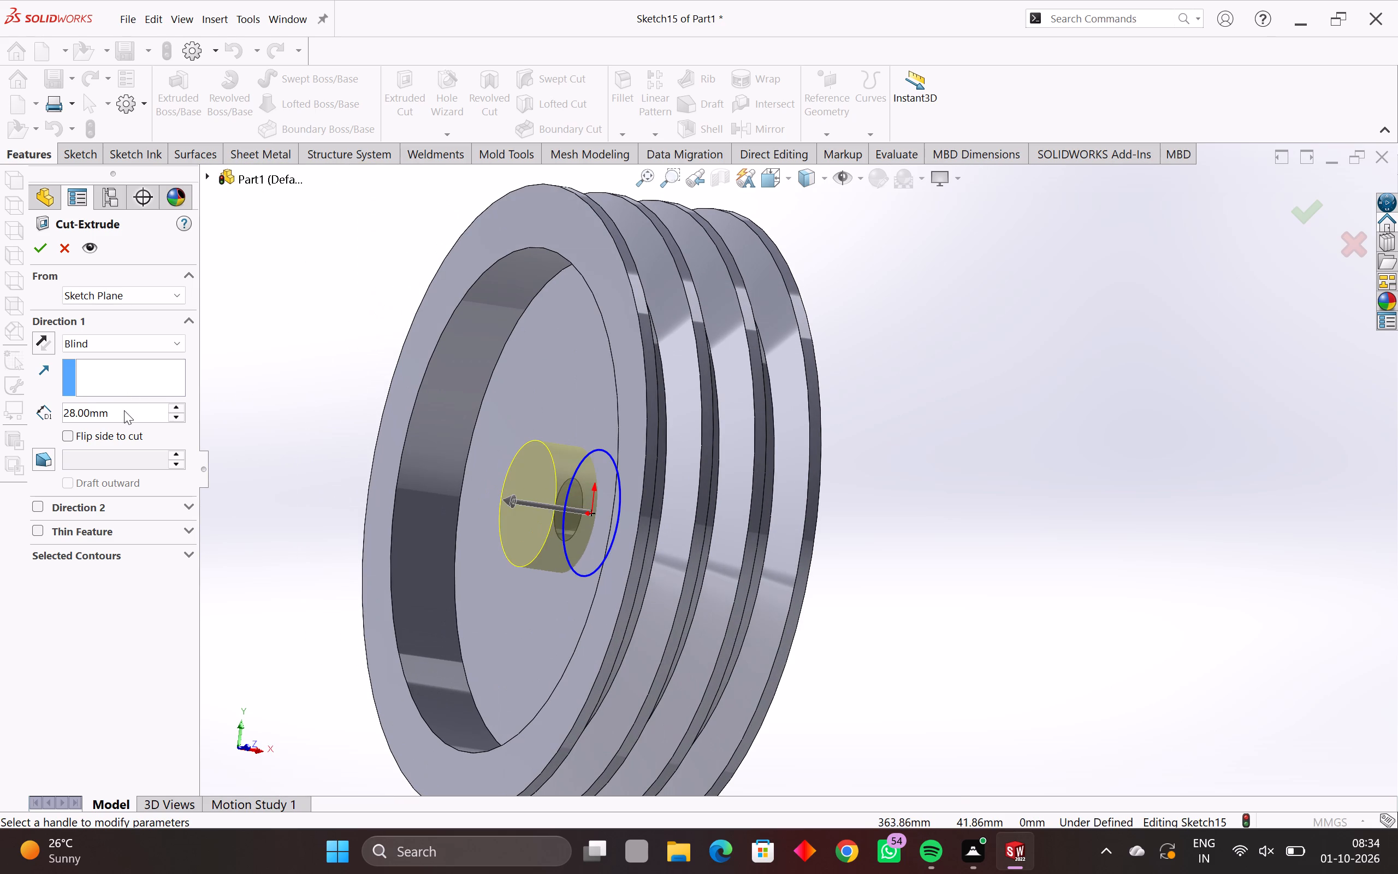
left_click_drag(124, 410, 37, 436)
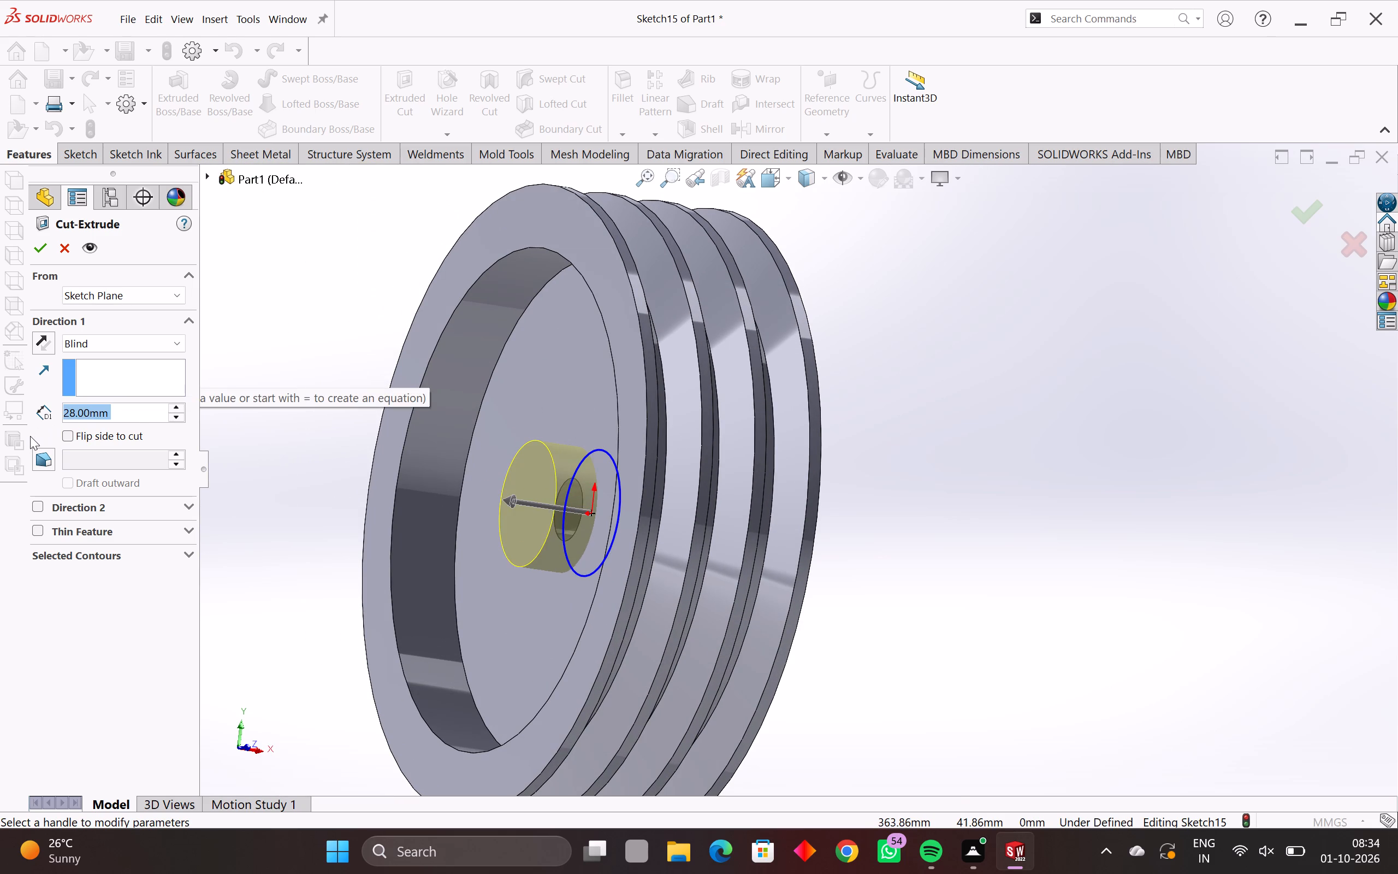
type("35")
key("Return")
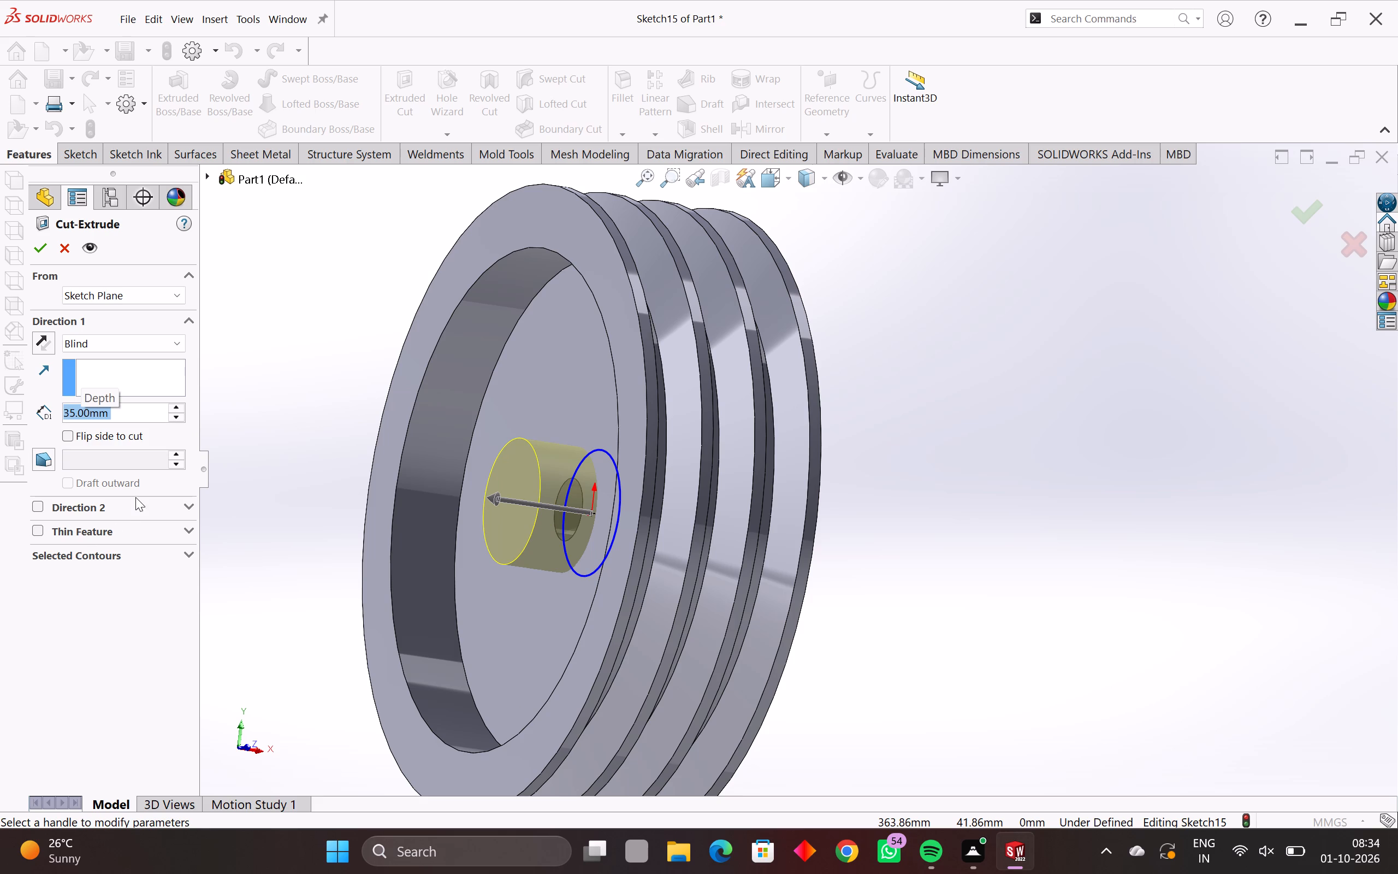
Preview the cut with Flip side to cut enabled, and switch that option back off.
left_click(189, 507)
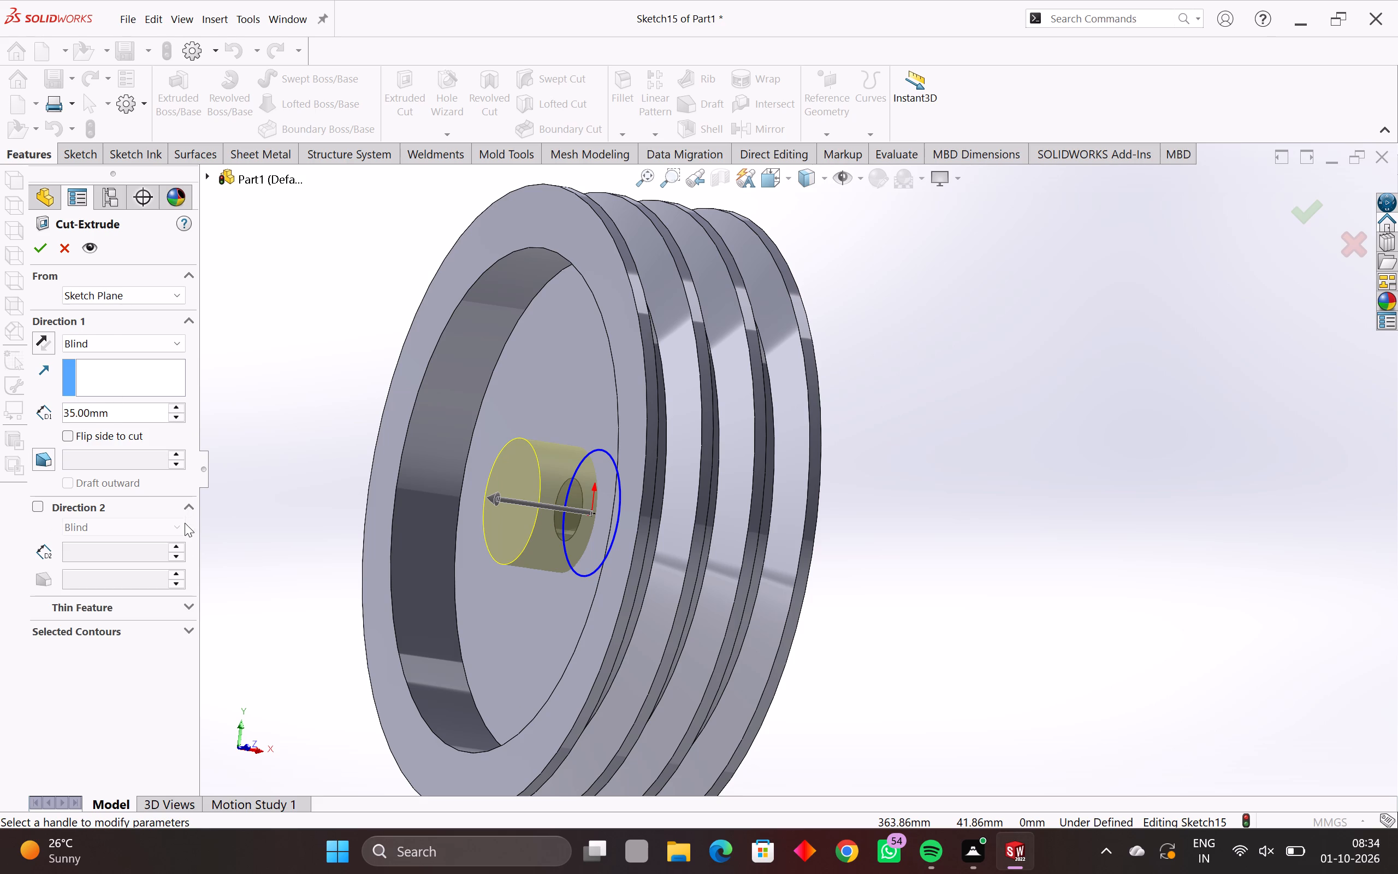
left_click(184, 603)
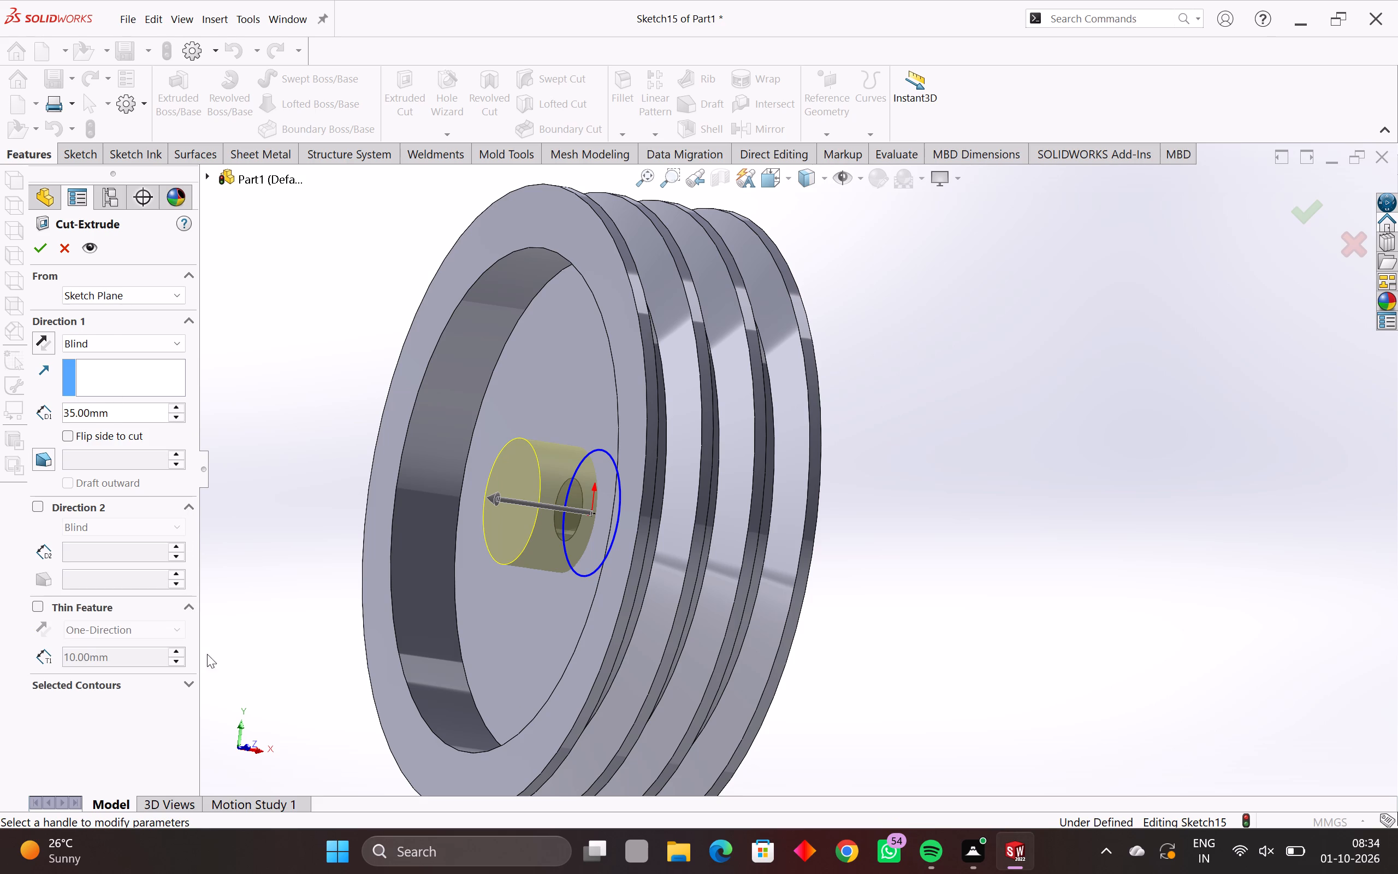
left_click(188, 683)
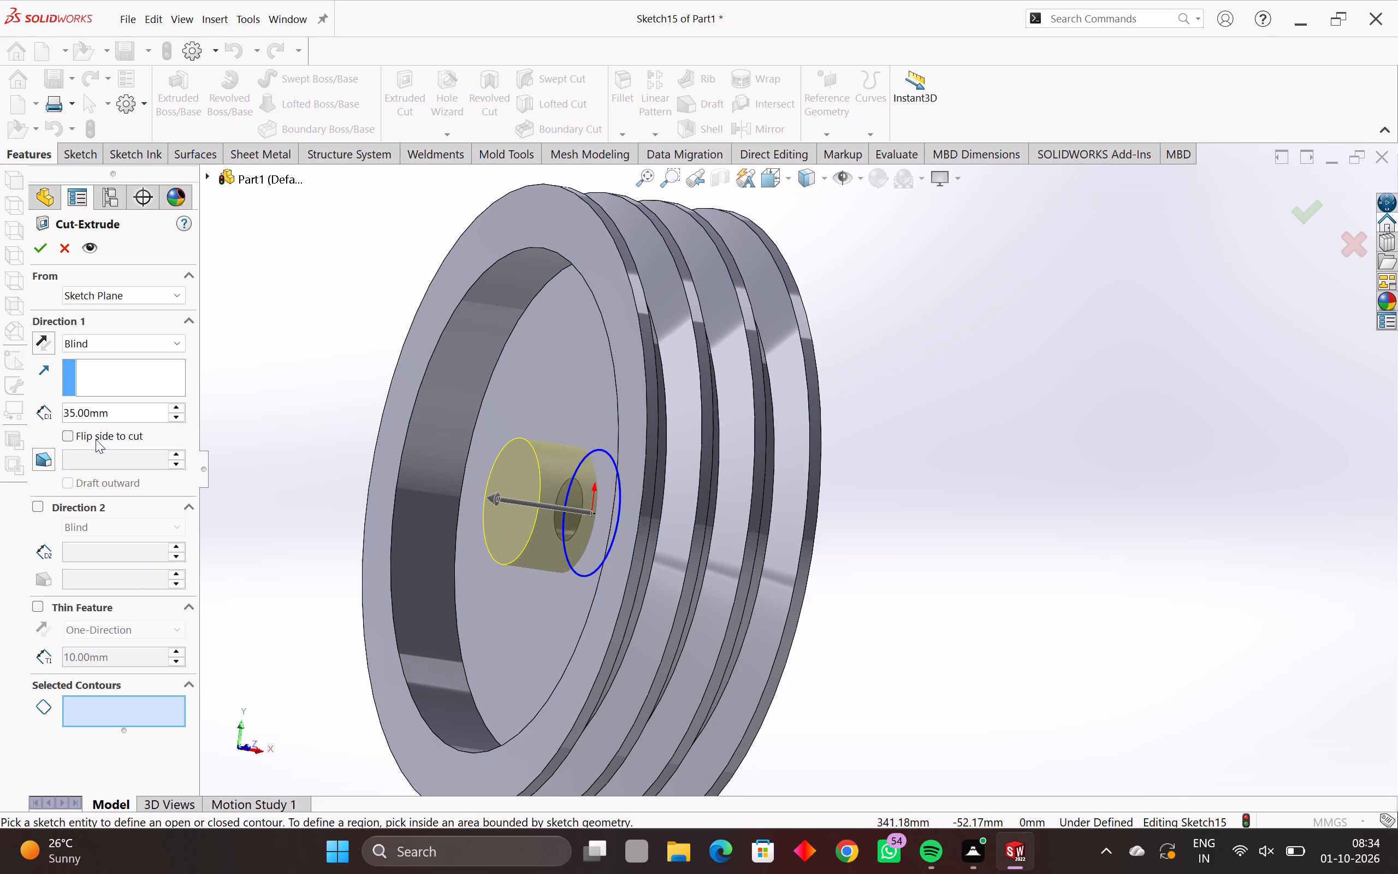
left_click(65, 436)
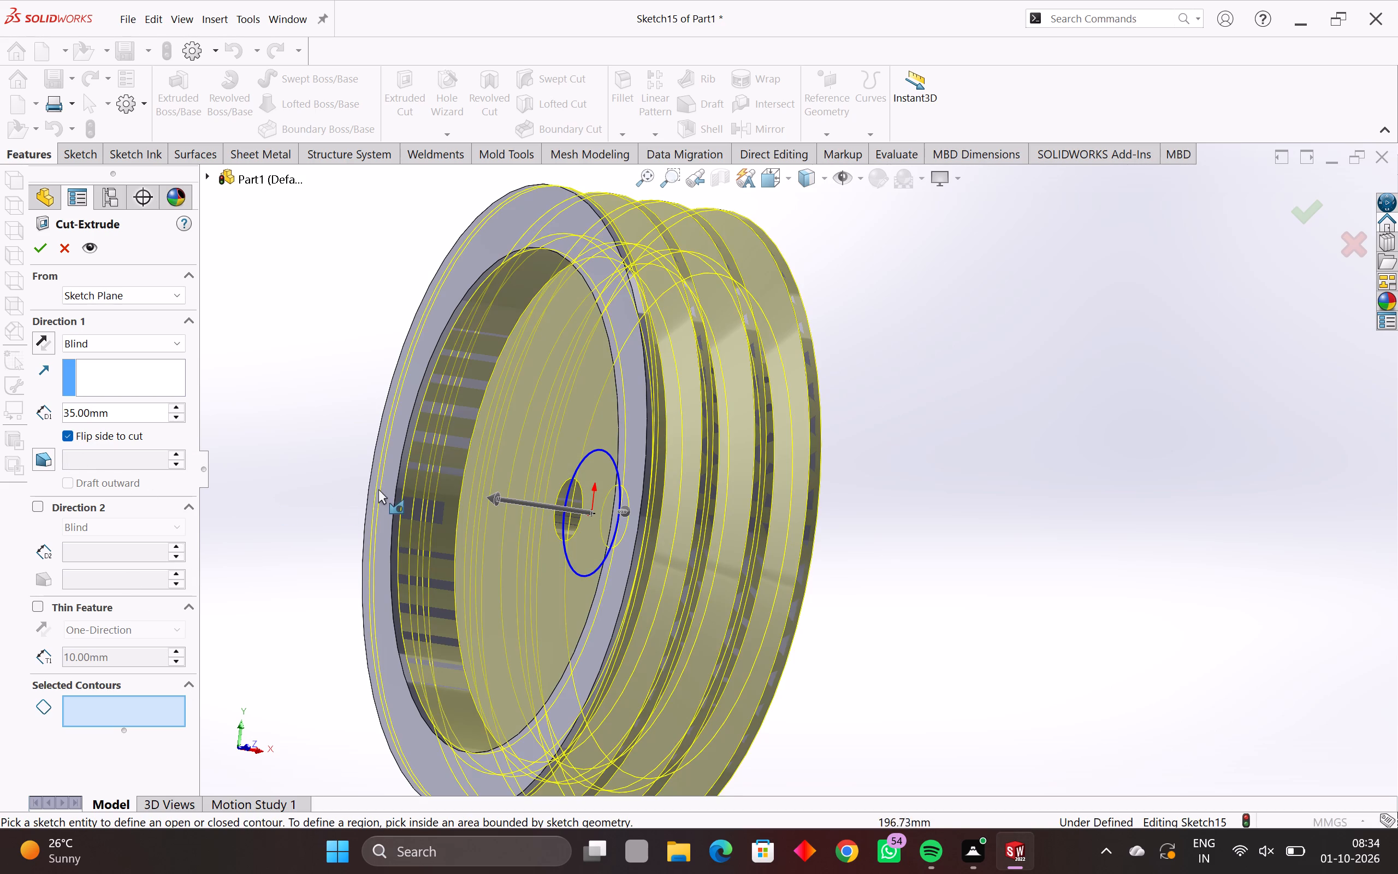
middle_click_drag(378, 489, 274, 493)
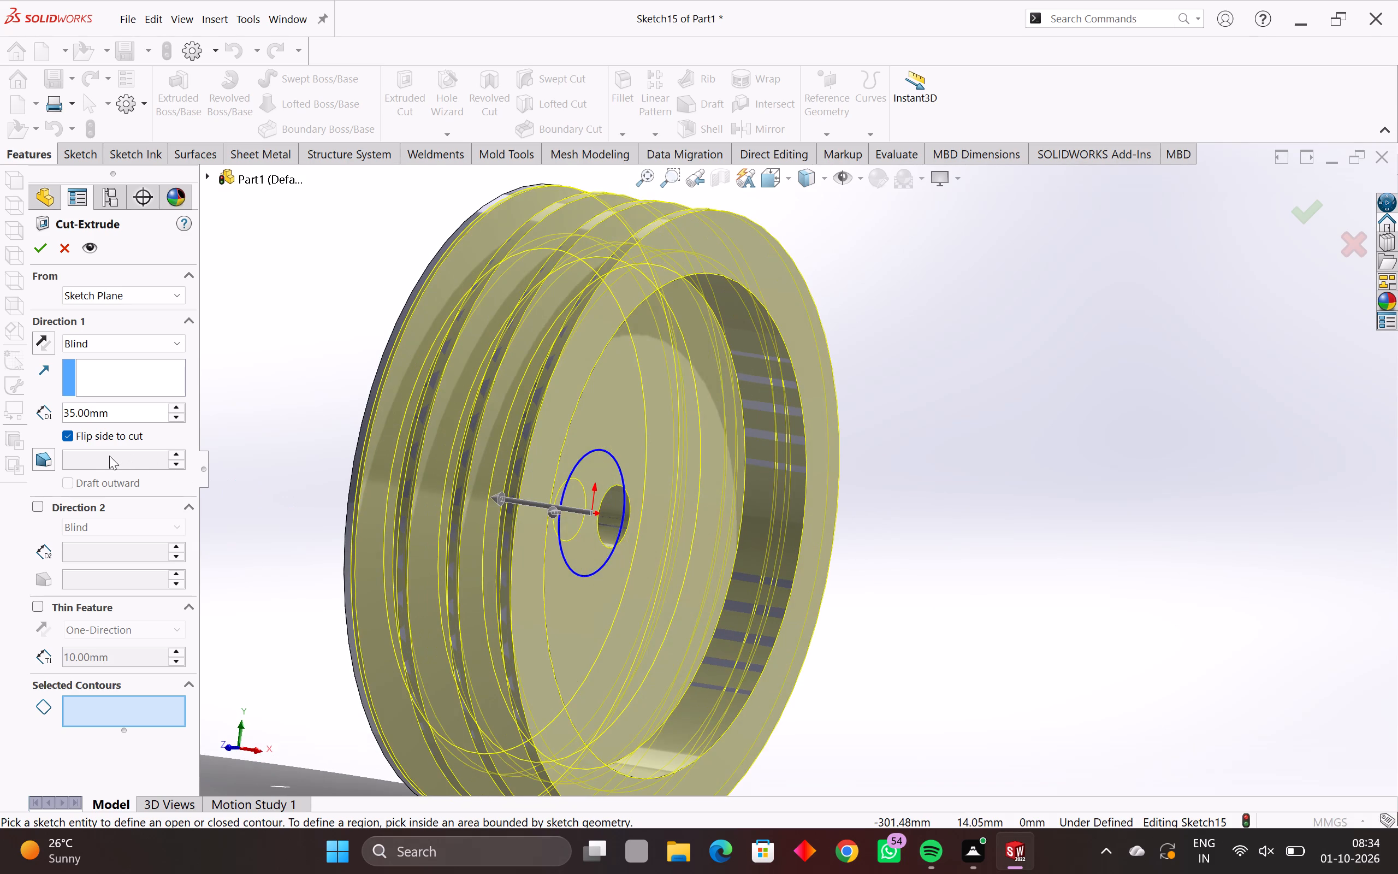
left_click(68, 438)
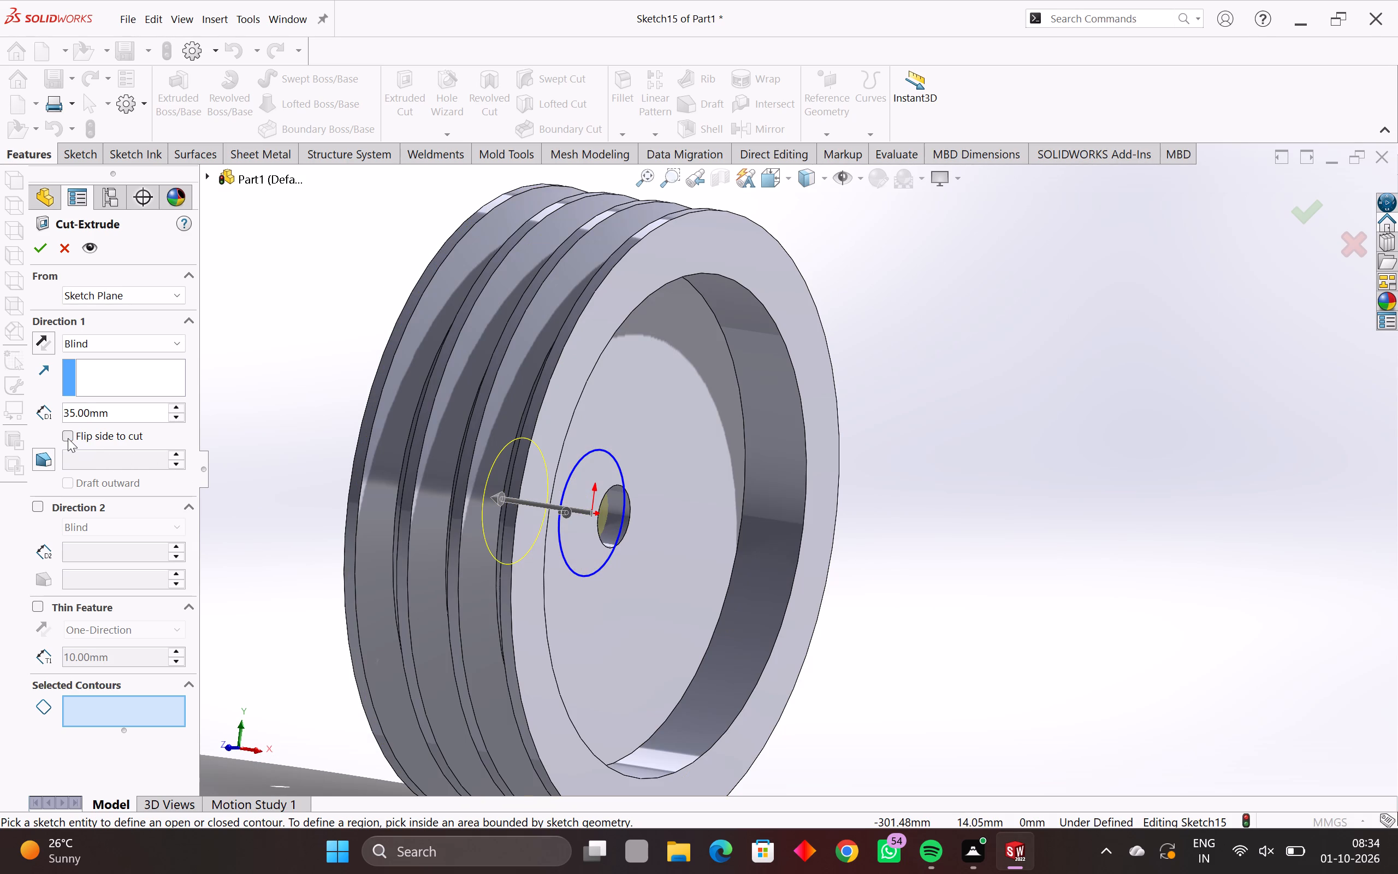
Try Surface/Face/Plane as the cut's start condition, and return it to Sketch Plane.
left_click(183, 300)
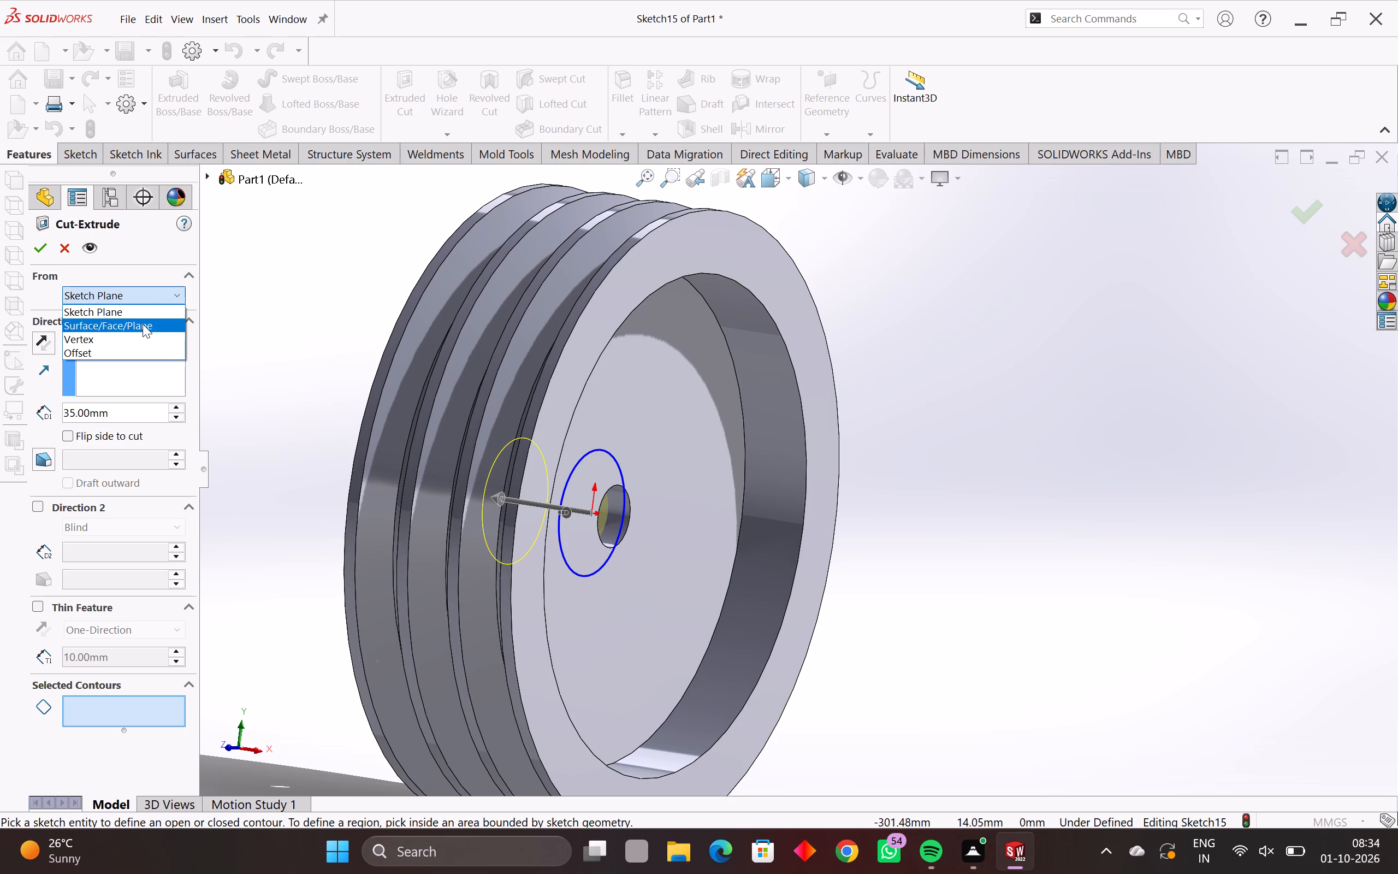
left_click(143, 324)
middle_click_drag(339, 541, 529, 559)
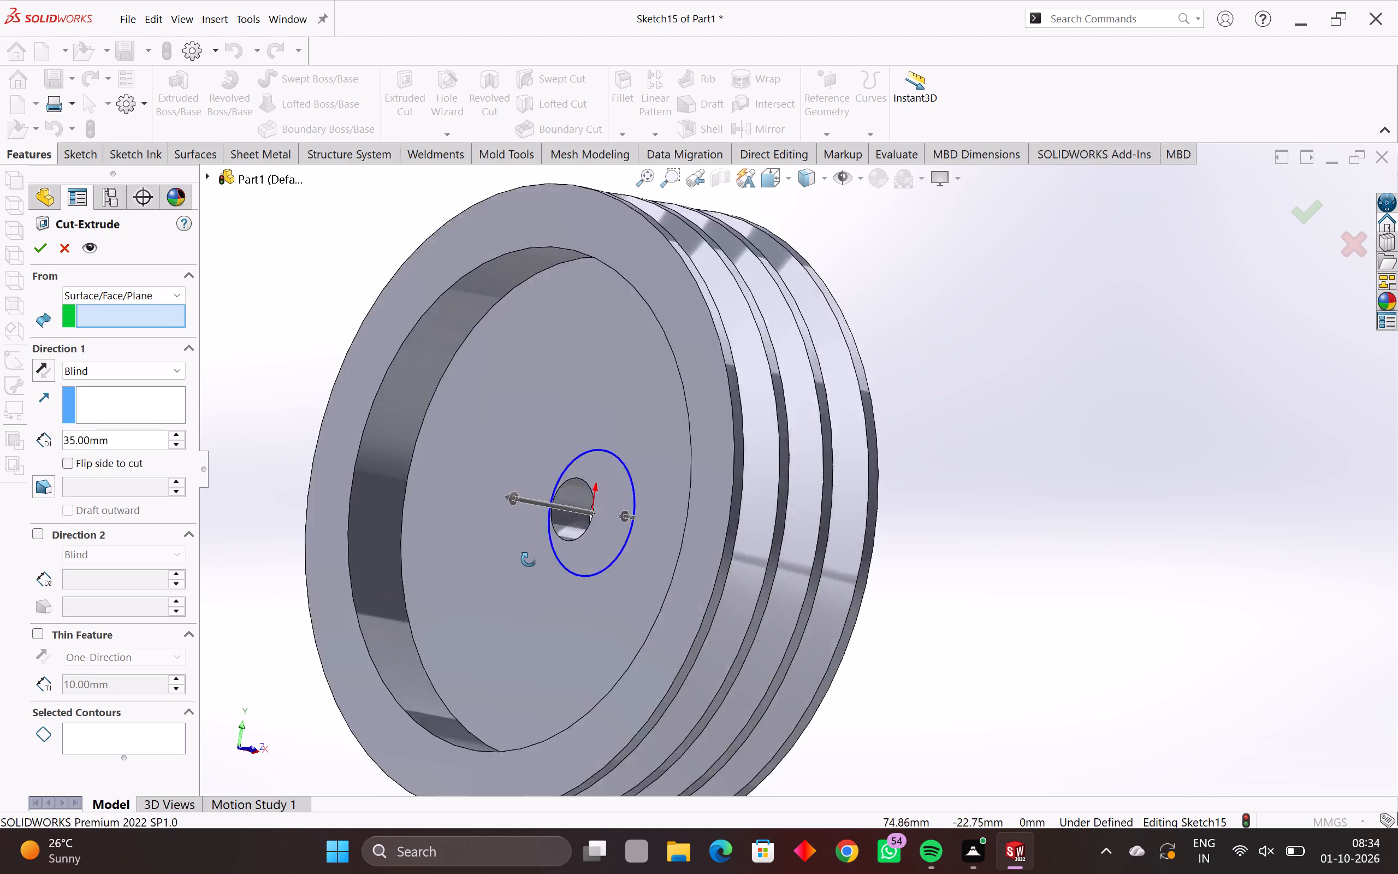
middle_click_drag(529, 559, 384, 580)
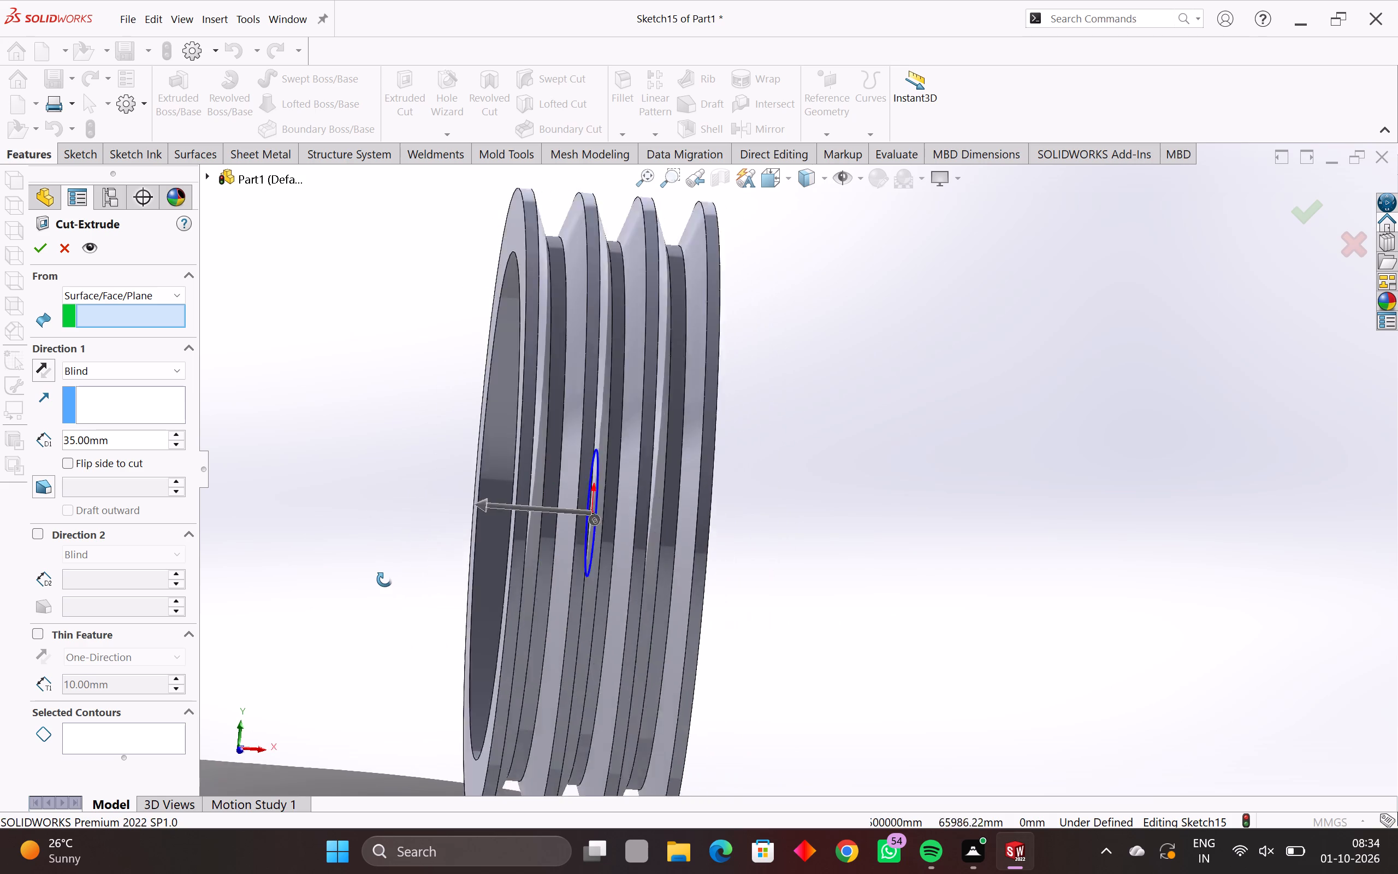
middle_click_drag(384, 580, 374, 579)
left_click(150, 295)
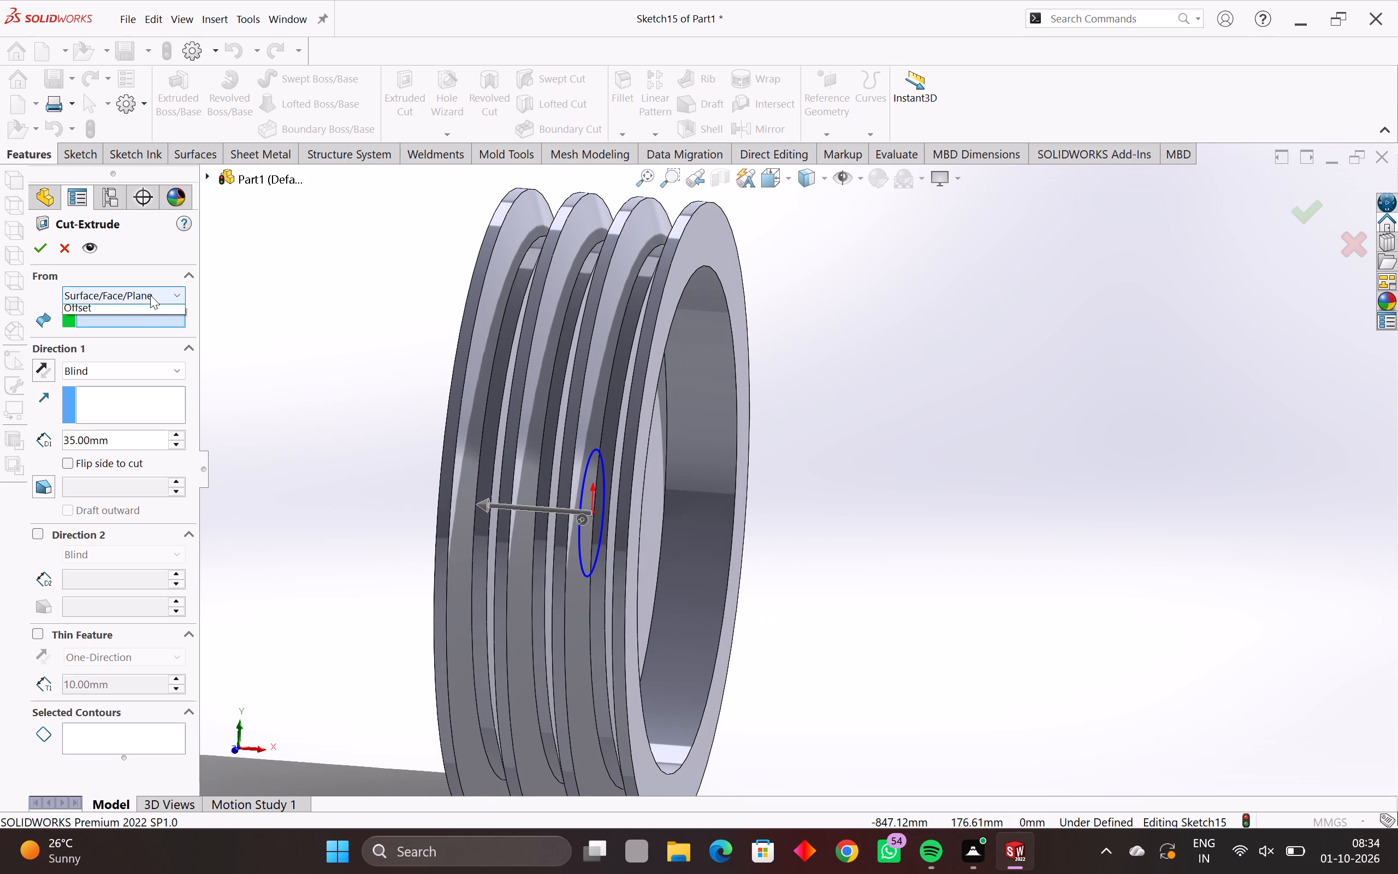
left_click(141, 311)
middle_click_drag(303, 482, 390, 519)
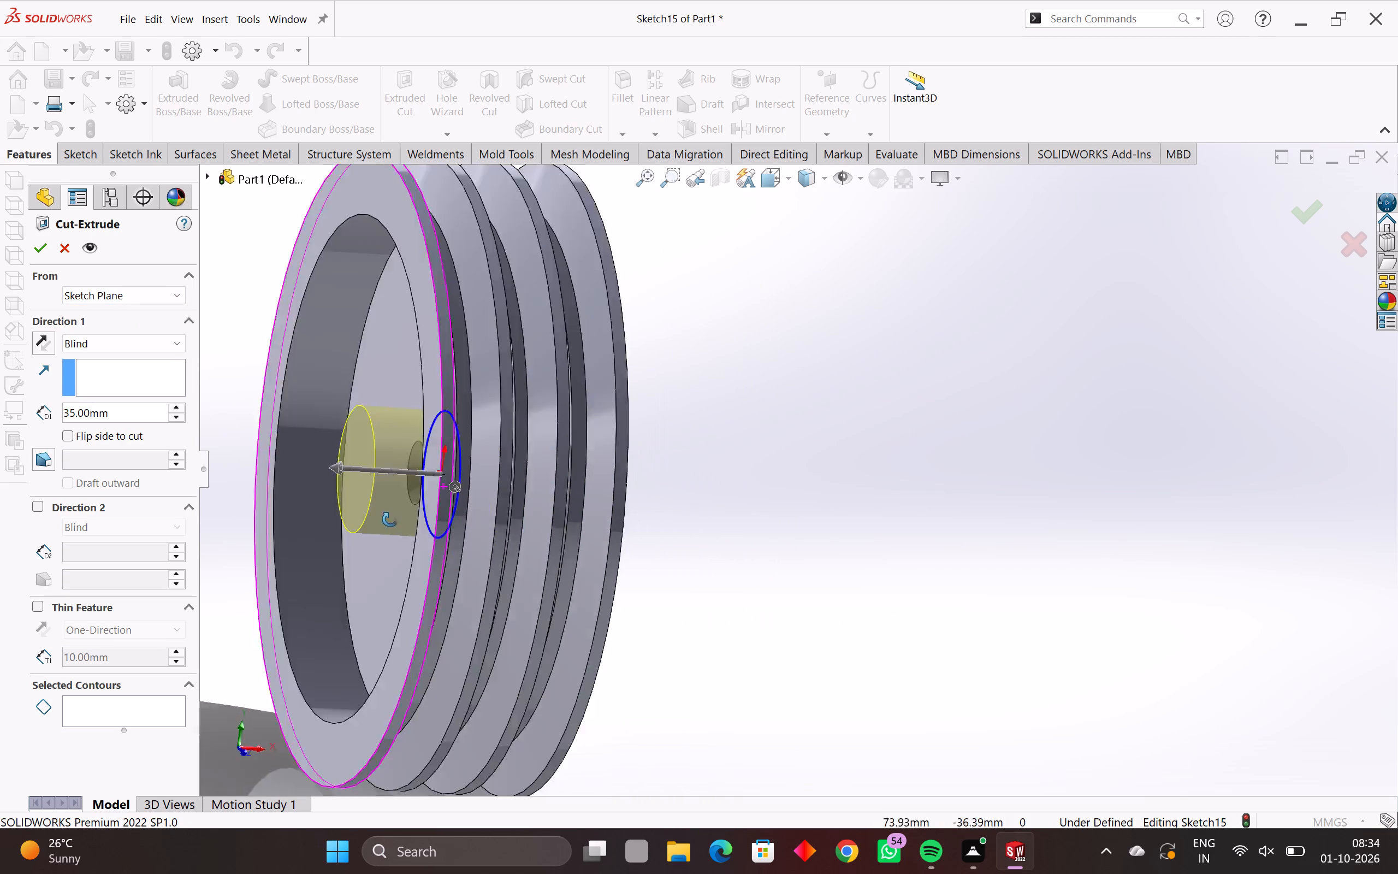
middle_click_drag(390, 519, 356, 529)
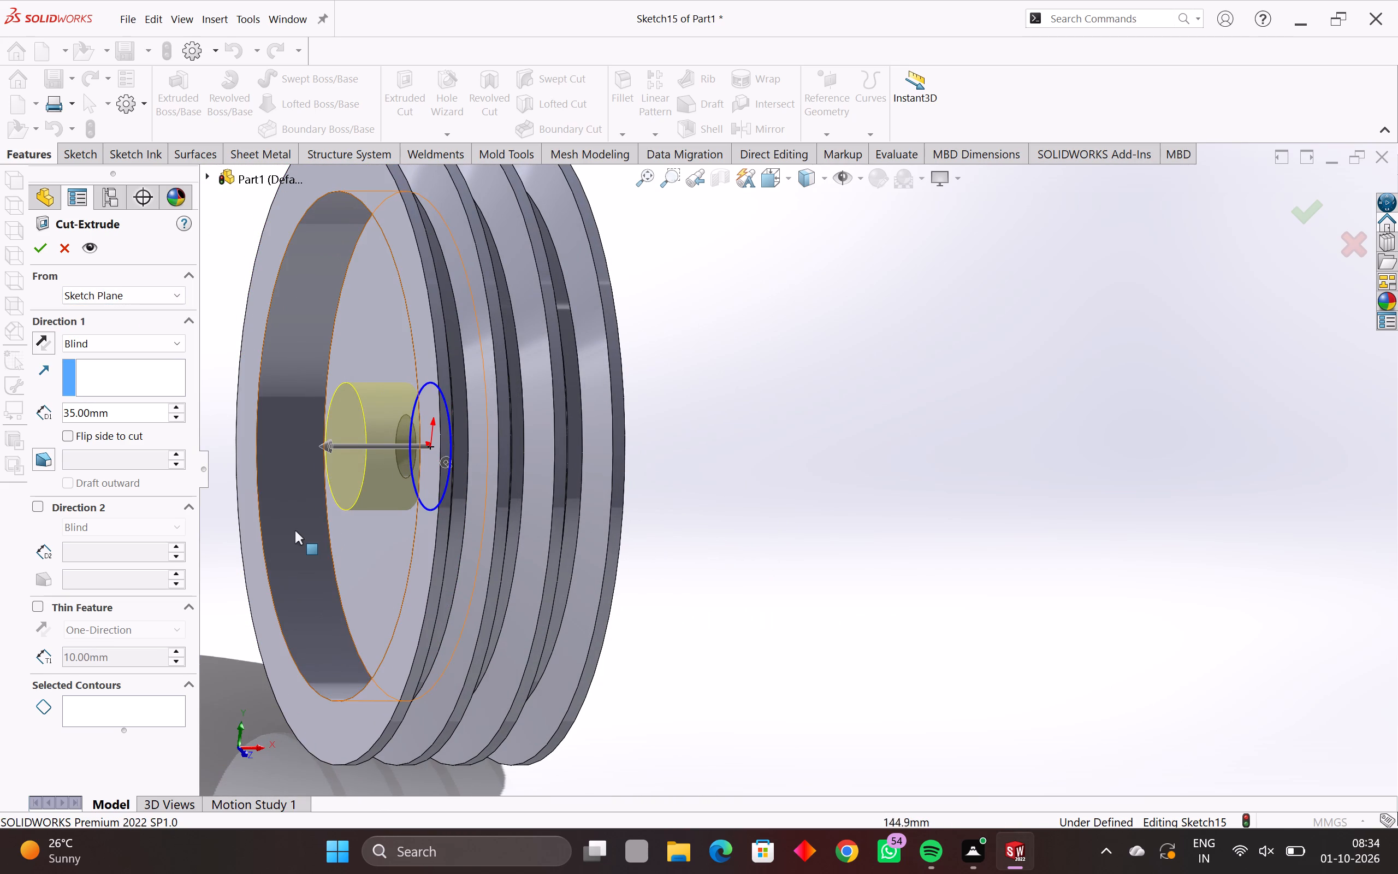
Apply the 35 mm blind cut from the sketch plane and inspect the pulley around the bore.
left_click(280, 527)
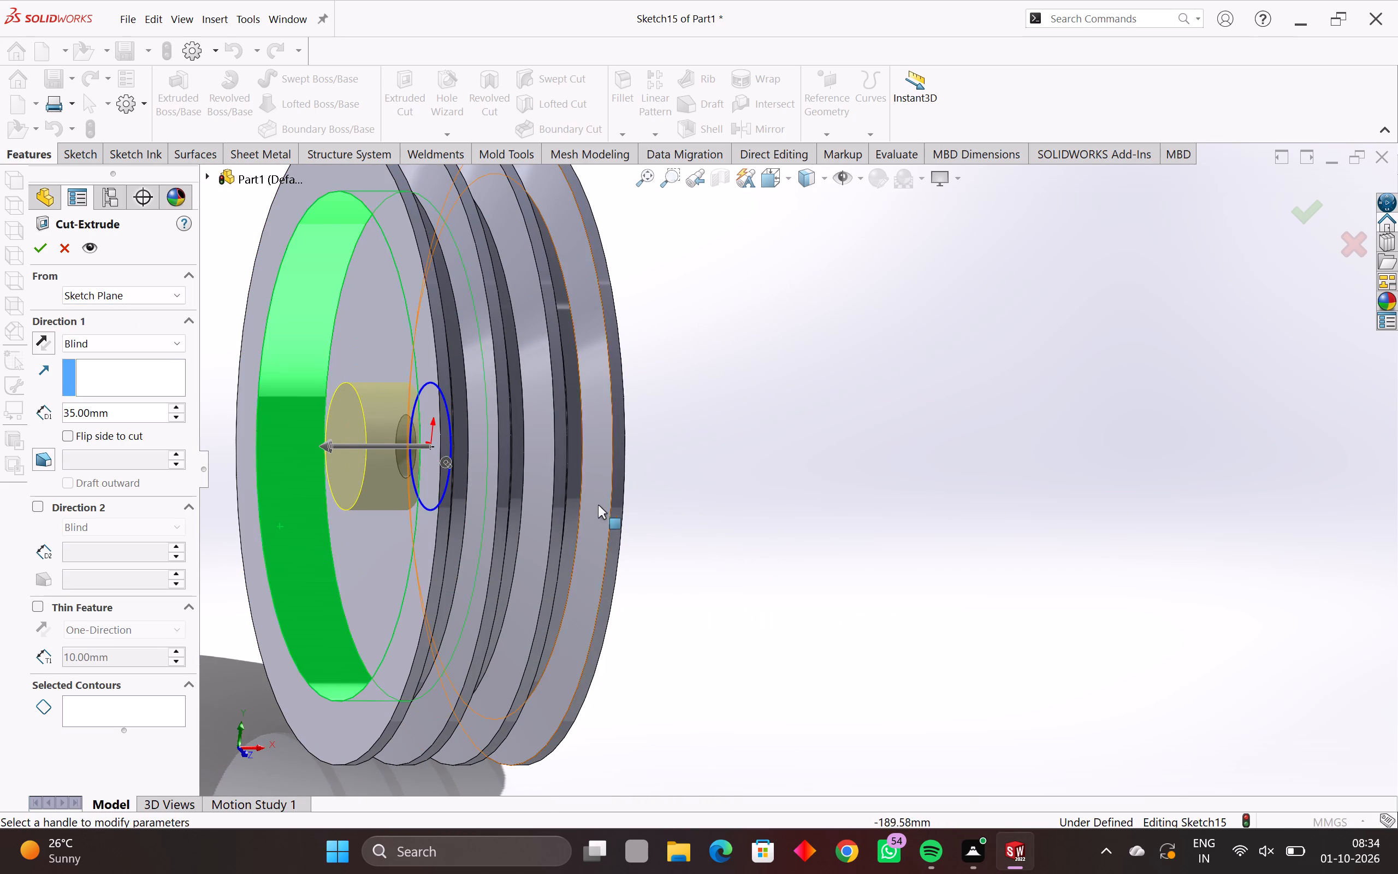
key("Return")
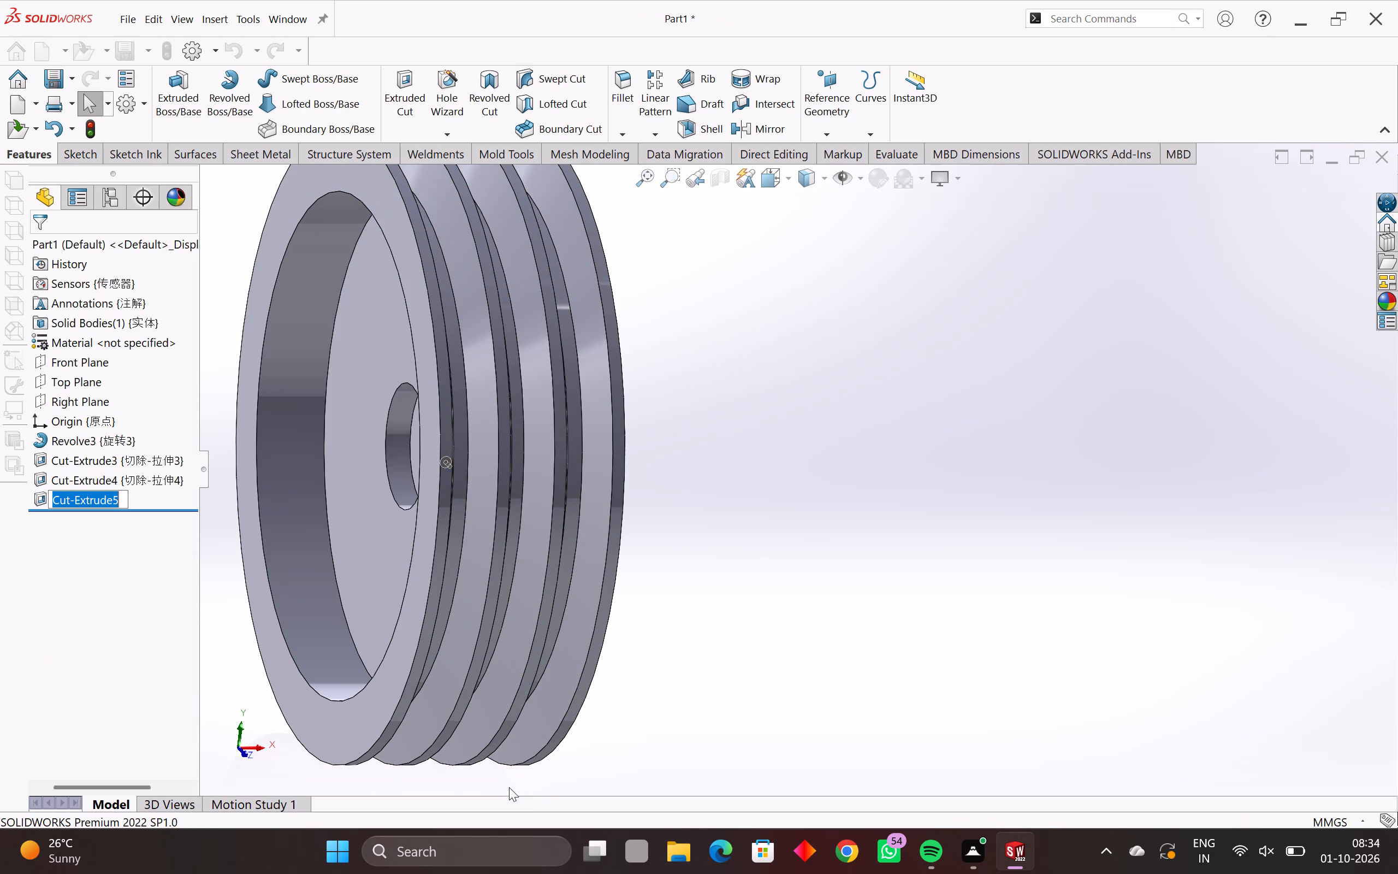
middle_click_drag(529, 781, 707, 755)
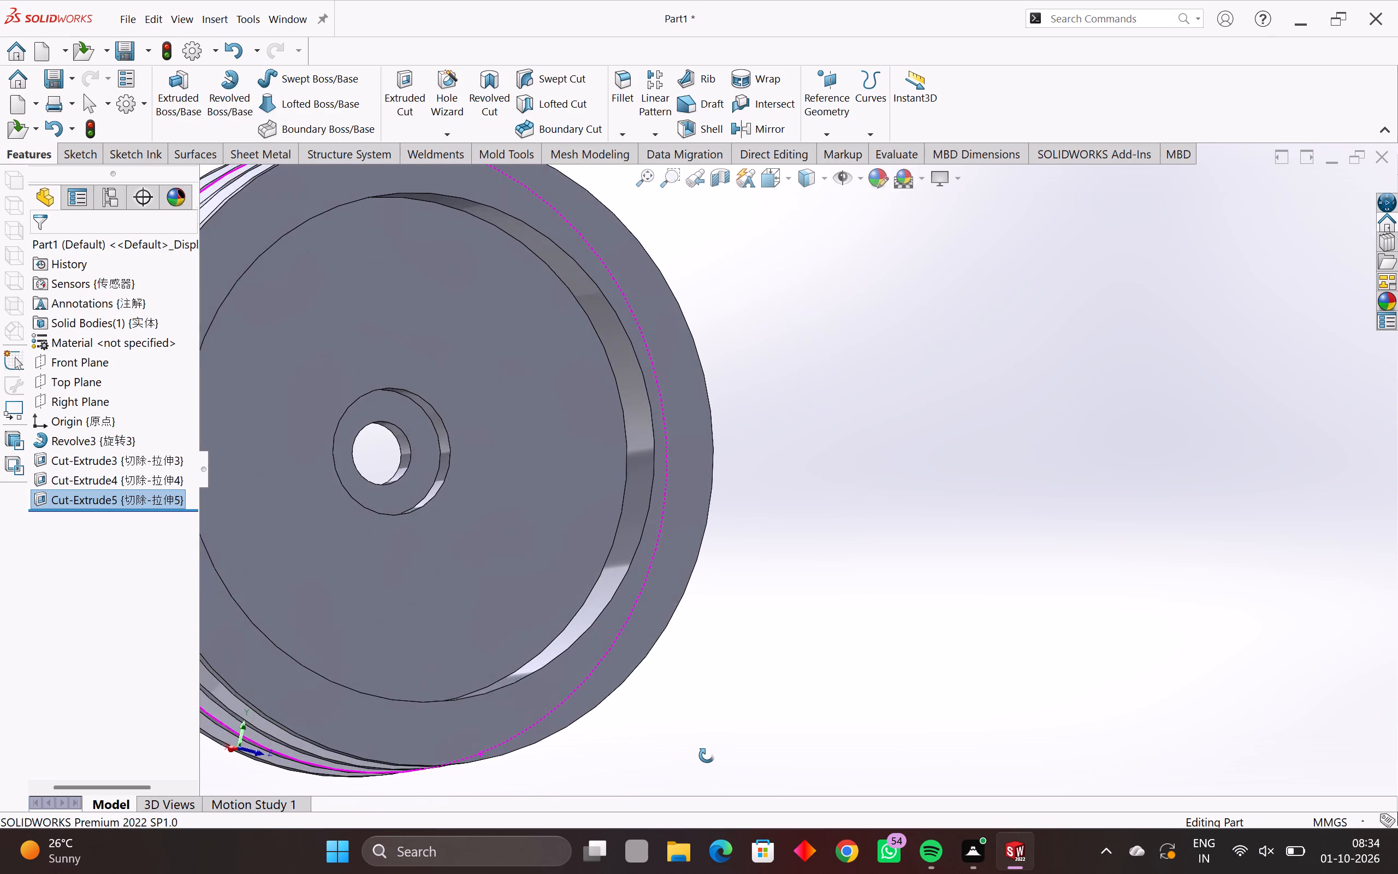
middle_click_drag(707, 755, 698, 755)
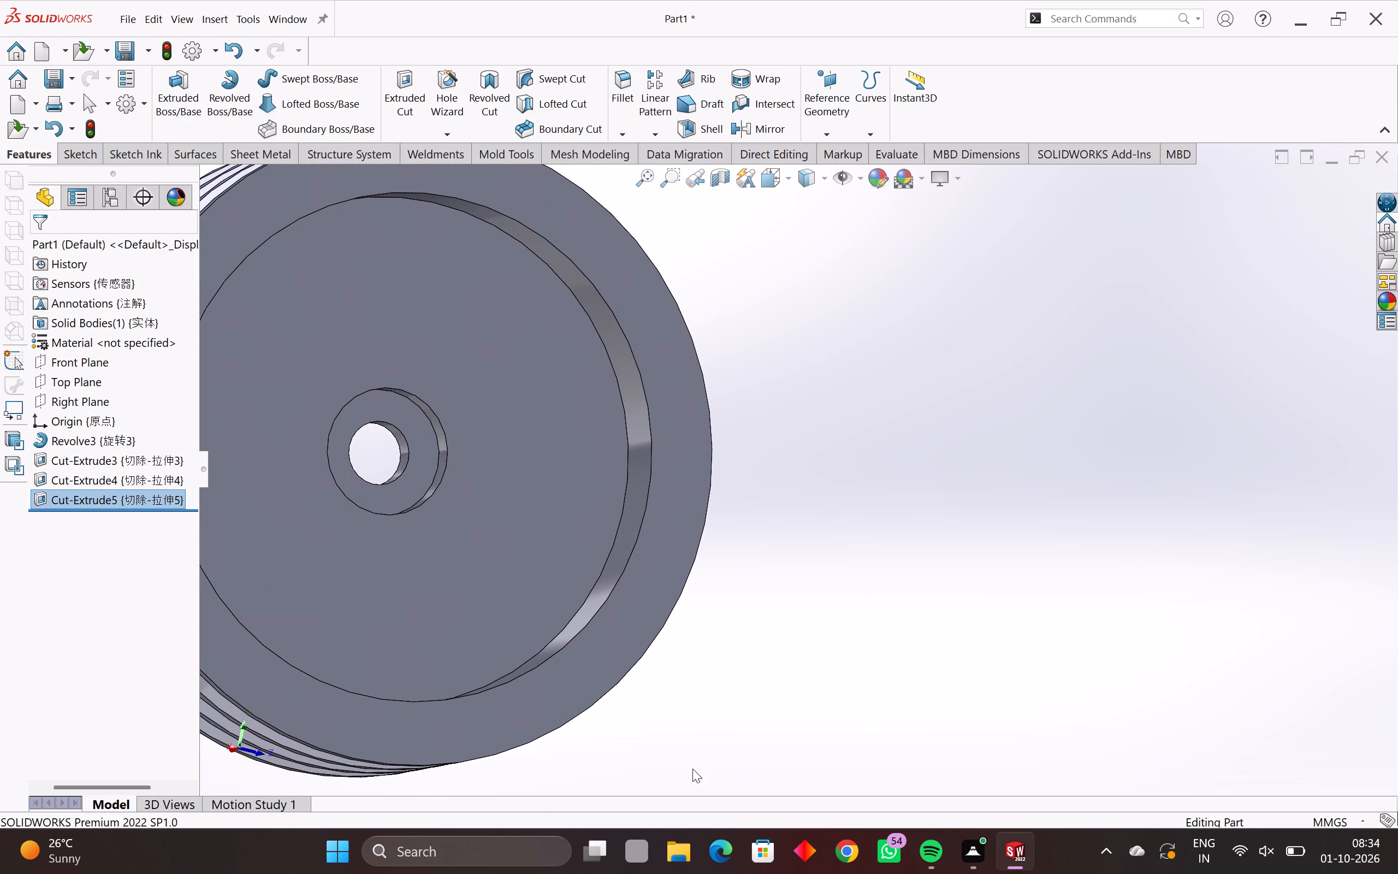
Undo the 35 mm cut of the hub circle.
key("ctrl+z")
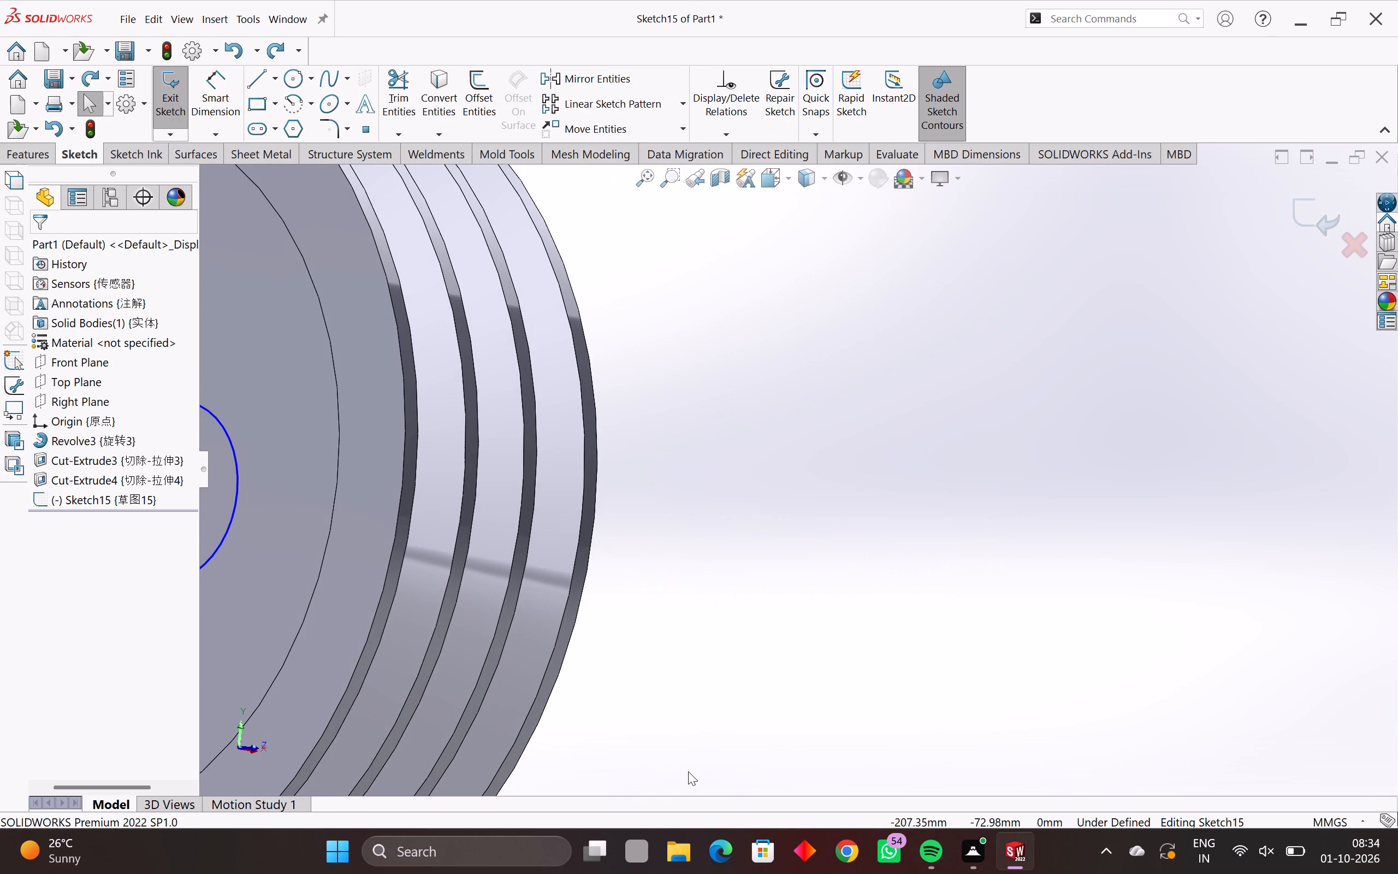
Extrude the 25 mm radius hub circle as a merged boss, using Mid Plane with a total depth of 70 mm.
scroll(688, 771, "down", 2)
middle_click_drag(698, 691, 481, 722)
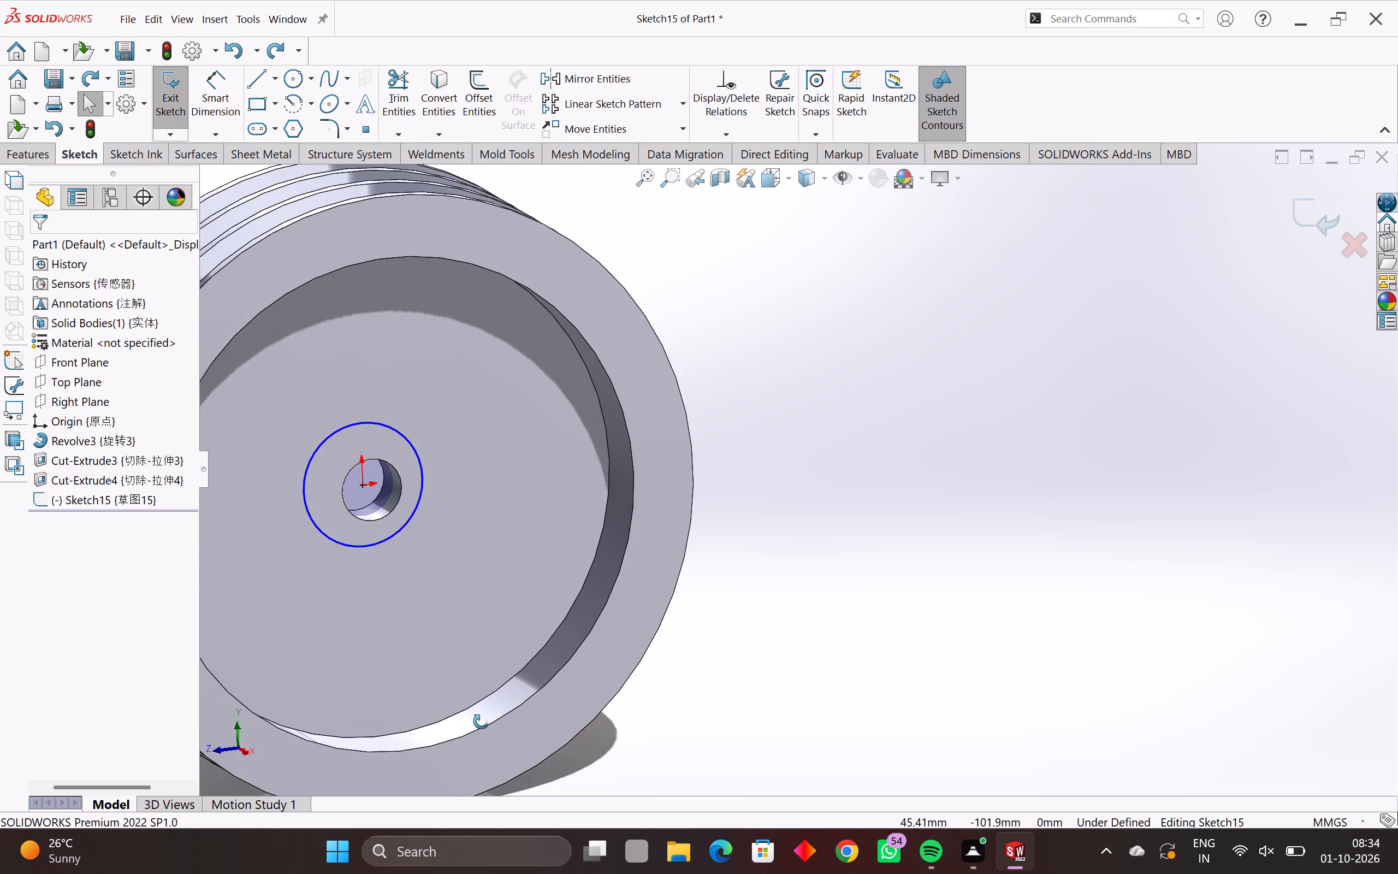
middle_click_drag(481, 722, 711, 766)
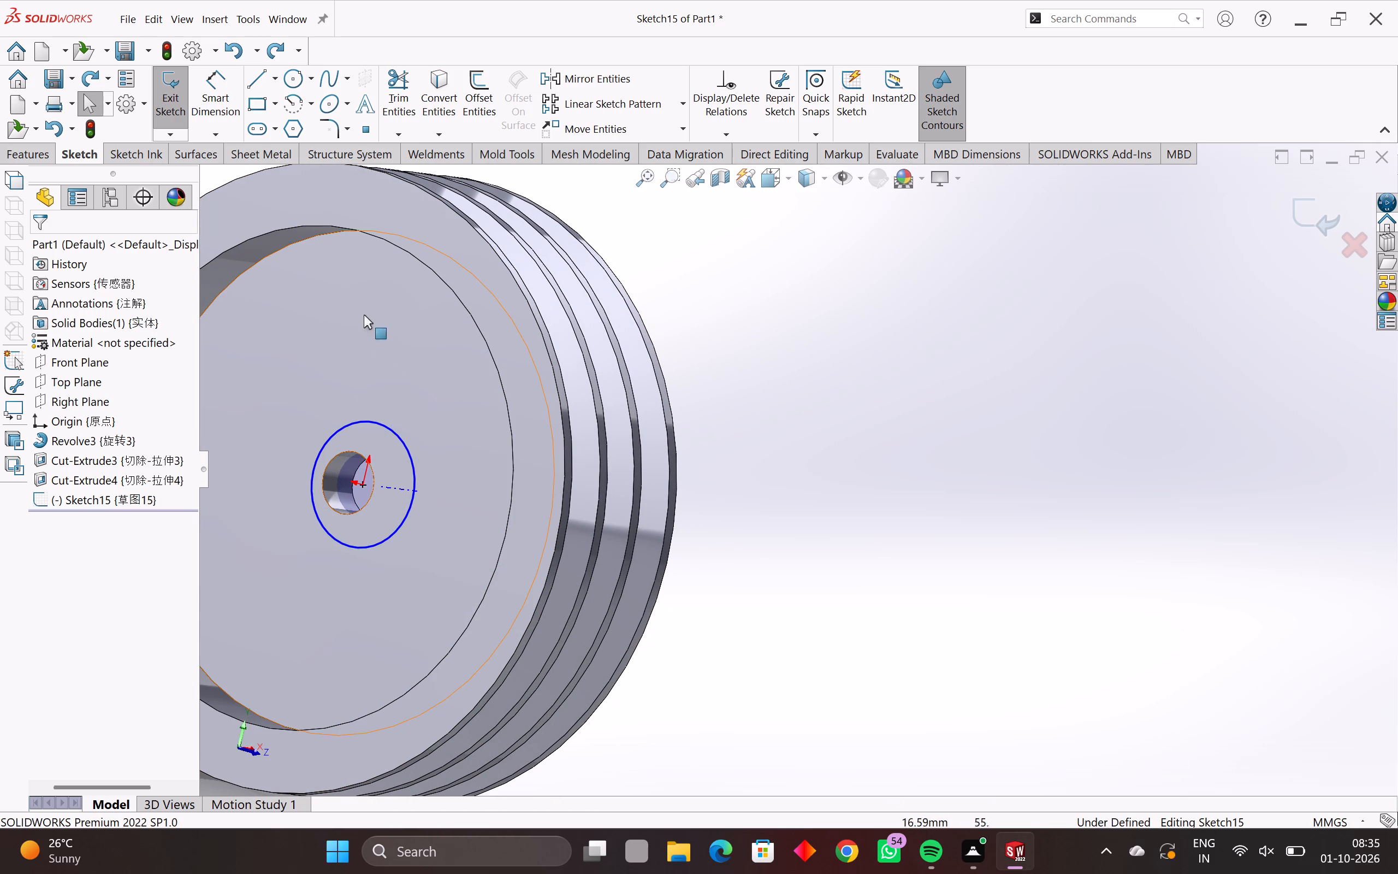
left_click(34, 154)
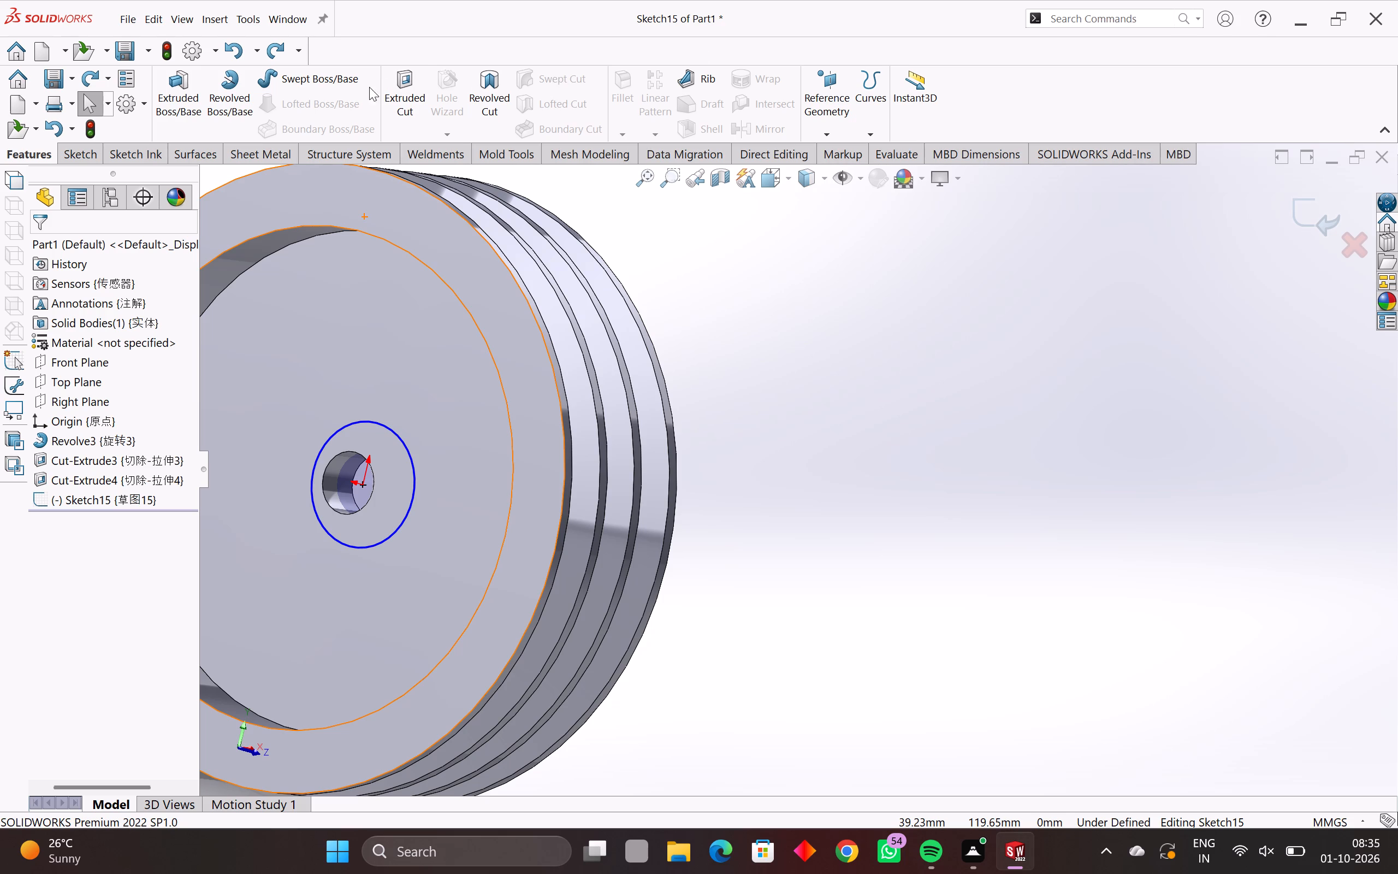
left_click(179, 85)
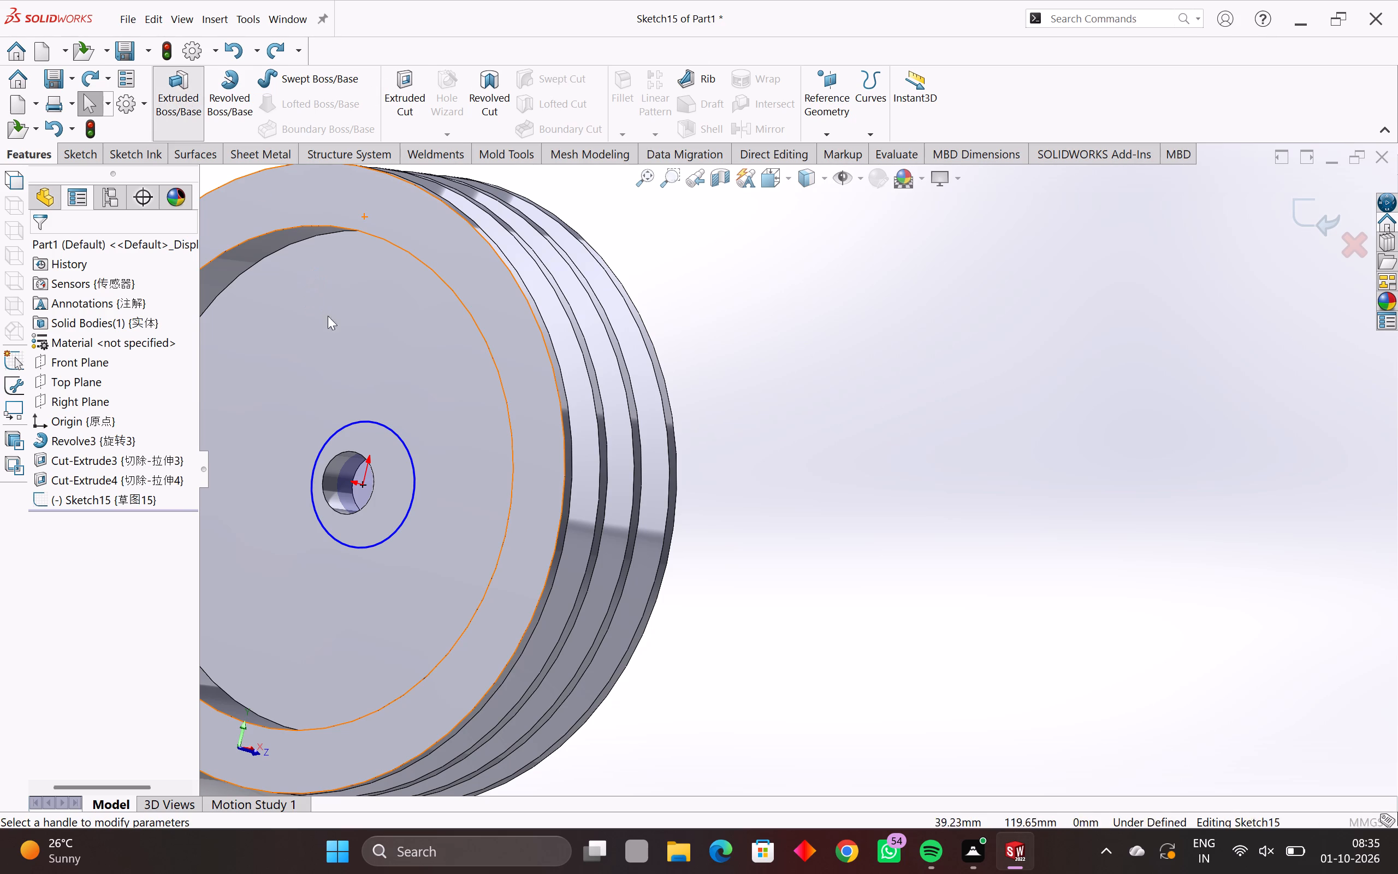
left_click(407, 453)
middle_click_drag(388, 475, 286, 491)
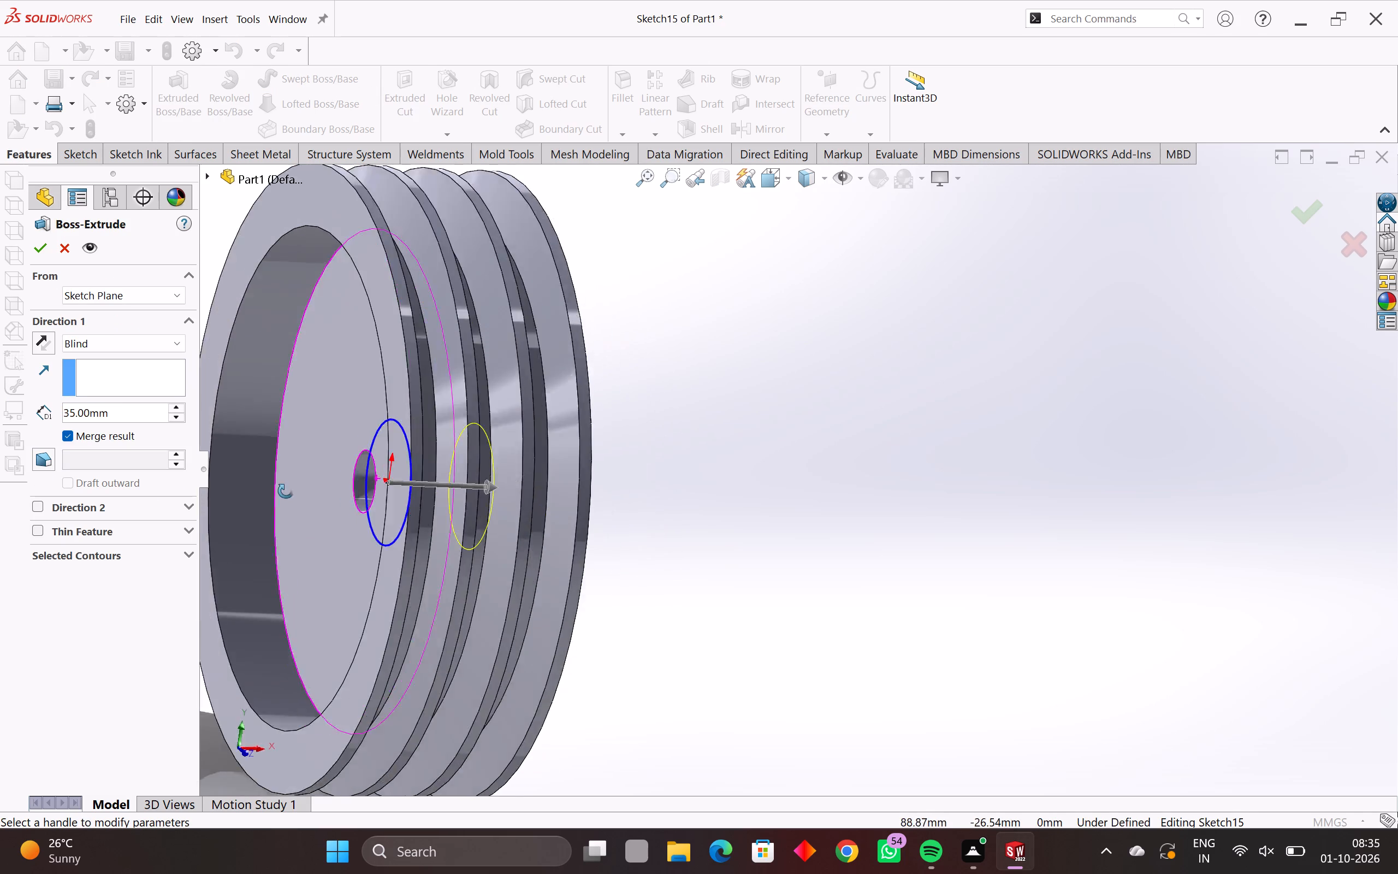
middle_click_drag(286, 491, 223, 500)
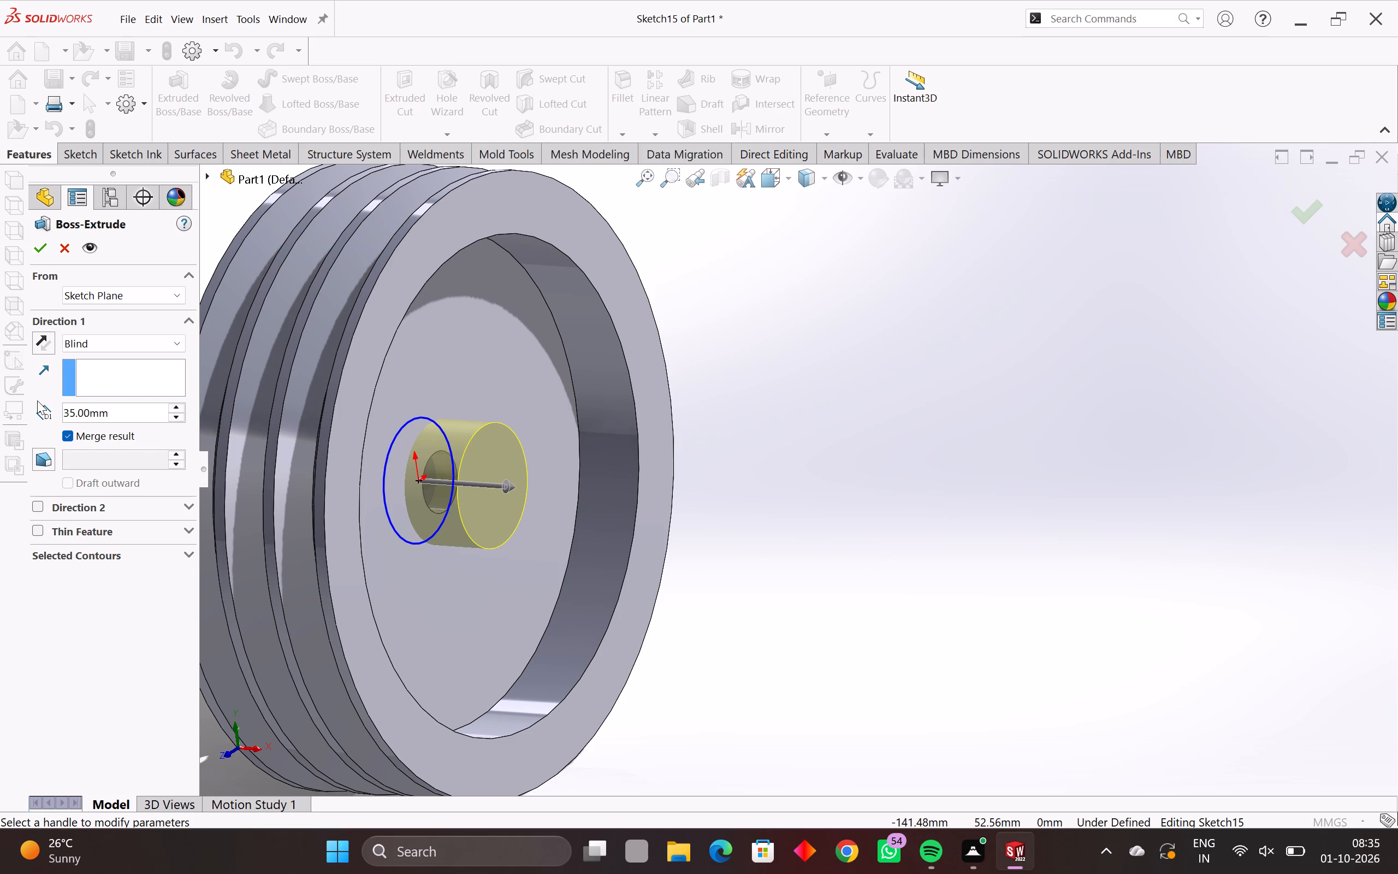
left_click(127, 342)
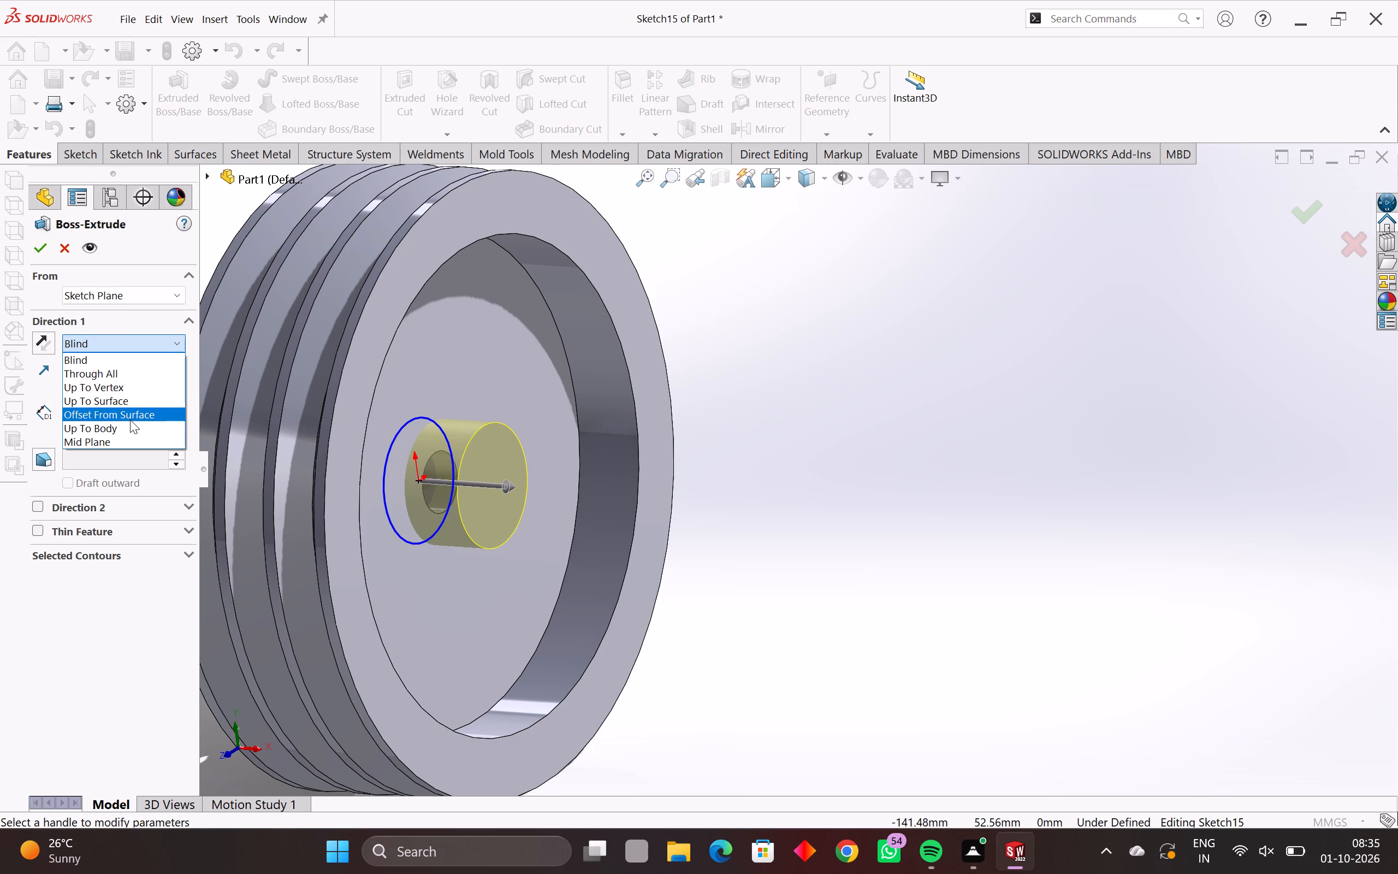
left_click(109, 441)
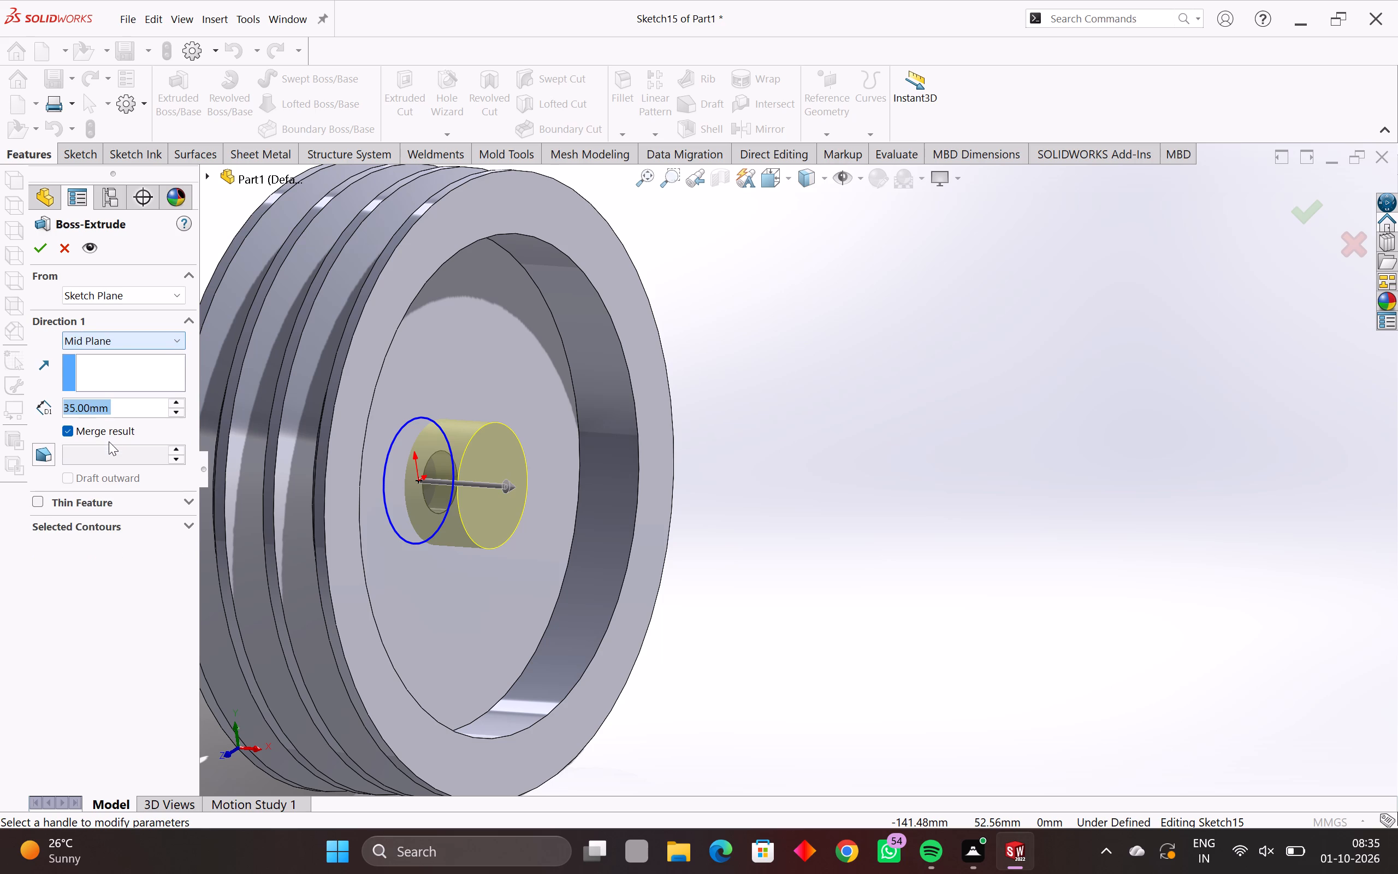
key("7")
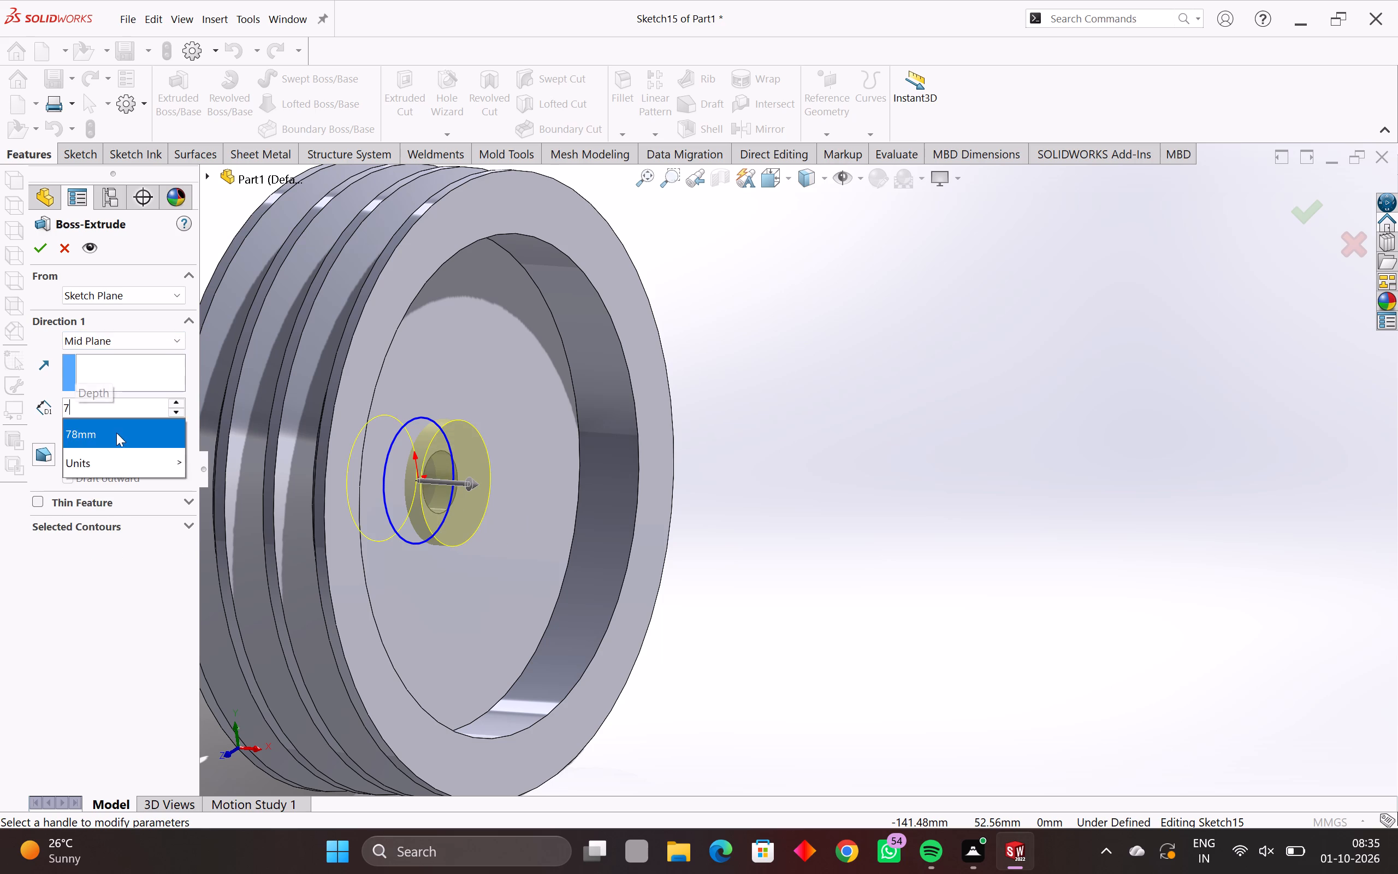
key("0")
key("Return")
middle_click_drag(349, 407, 410, 411)
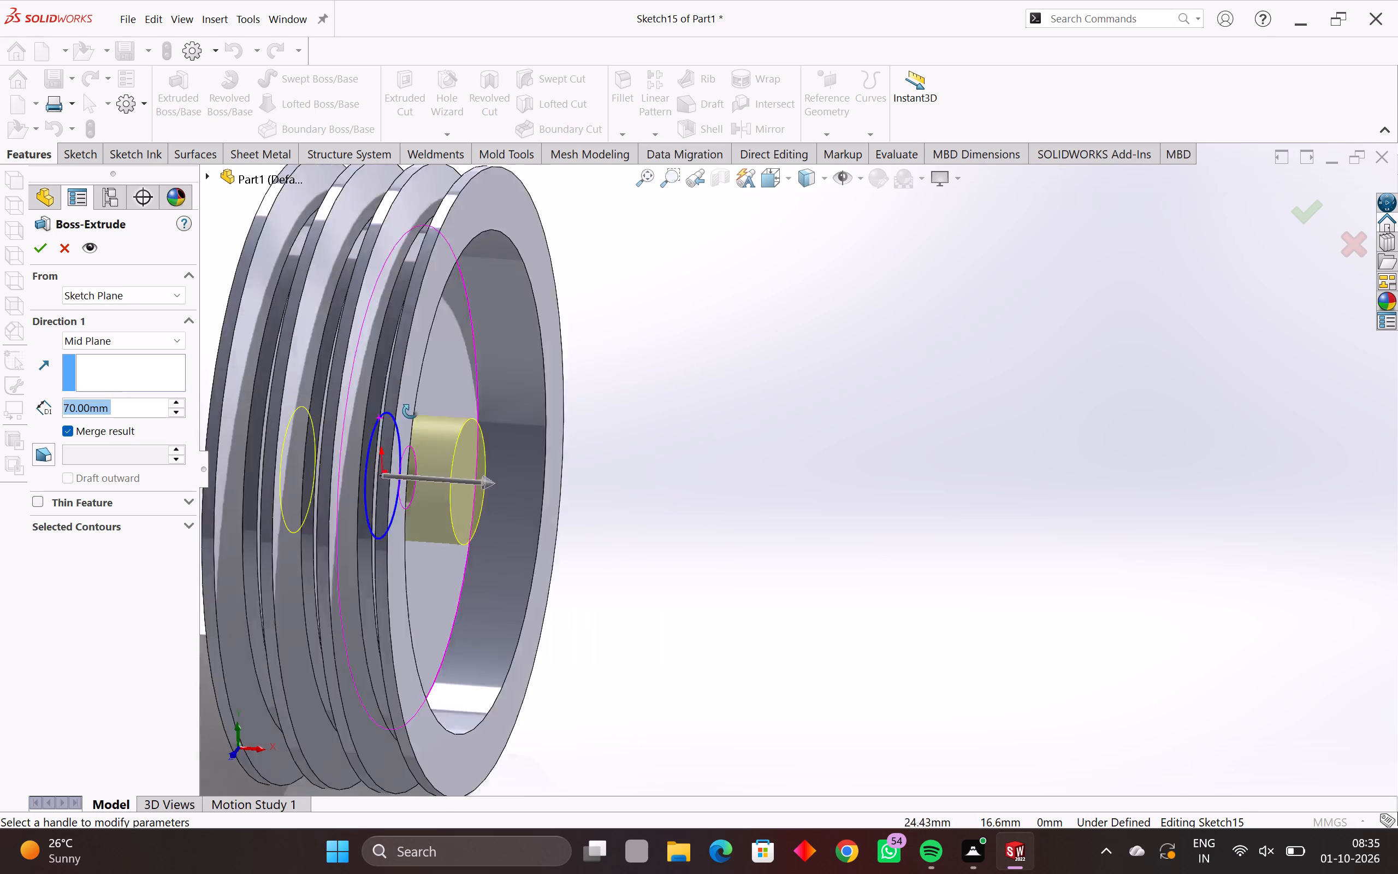
middle_click_drag(410, 411, 442, 452)
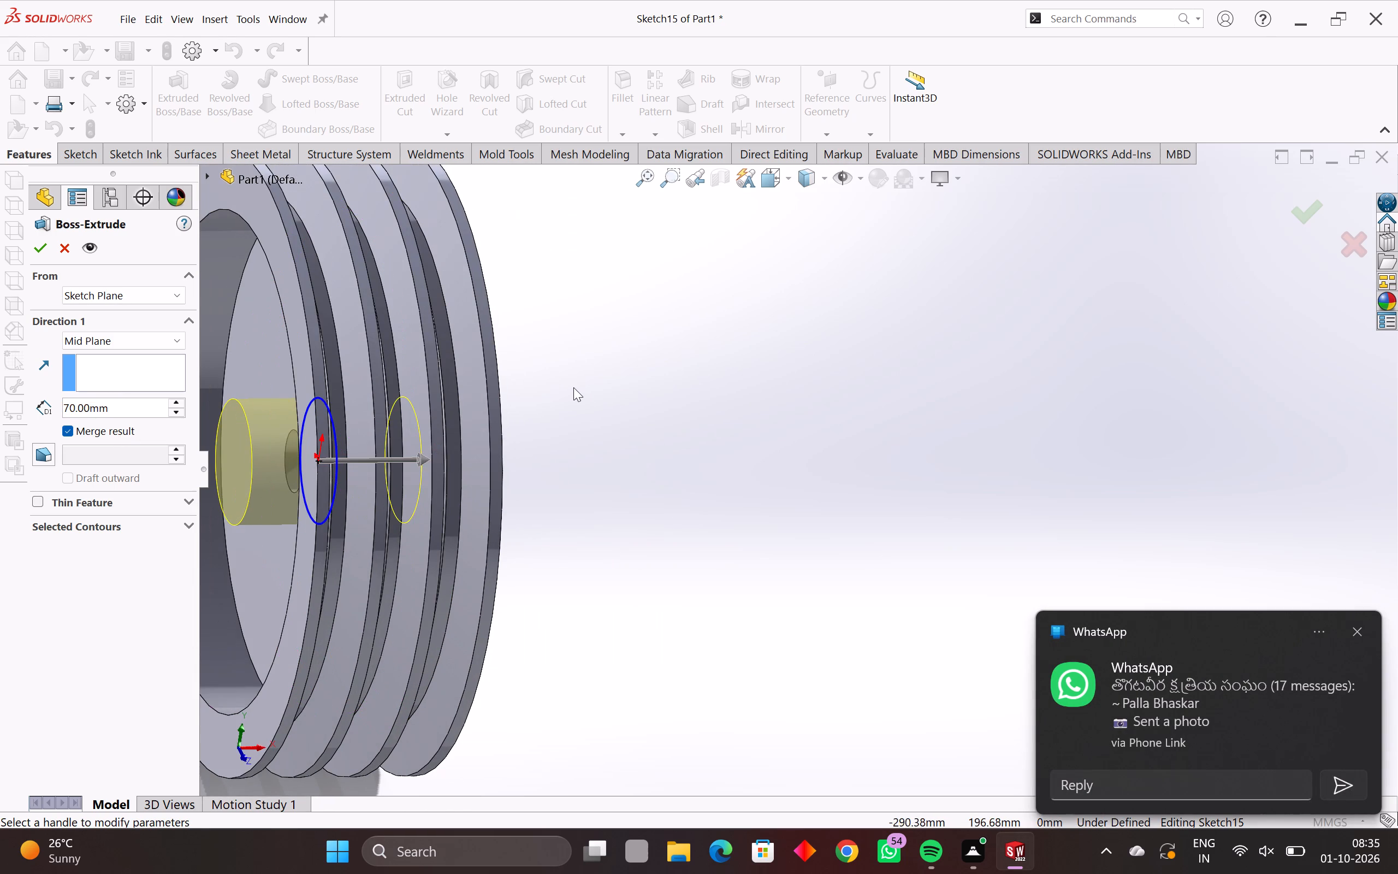
left_click(573, 387)
key("Return")
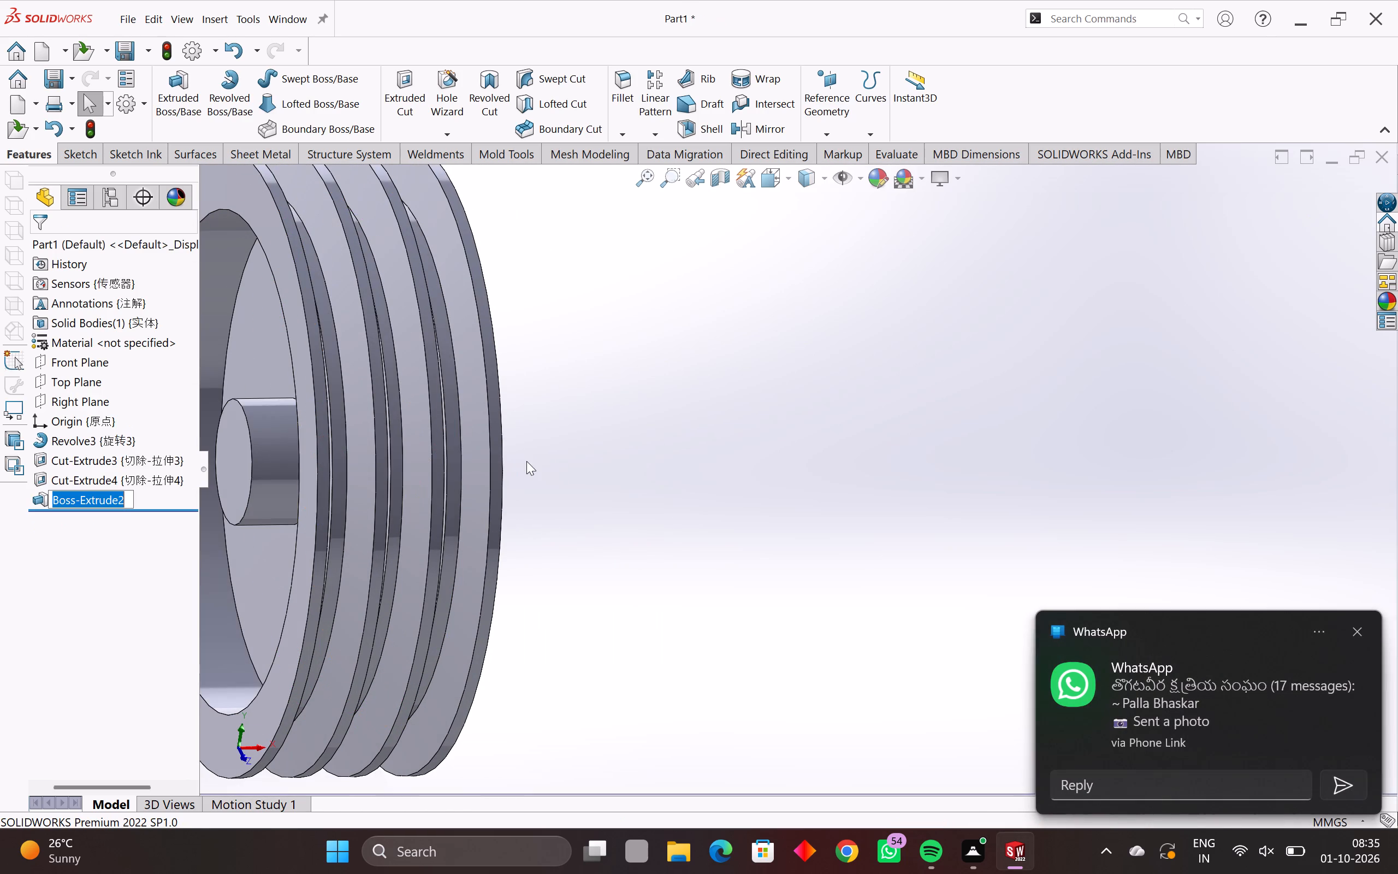
Inspect the extruded hub, its end face and where it meets the recessed web of the pulley.
middle_click_drag(526, 461, 442, 486)
middle_click_drag(617, 403, 564, 428)
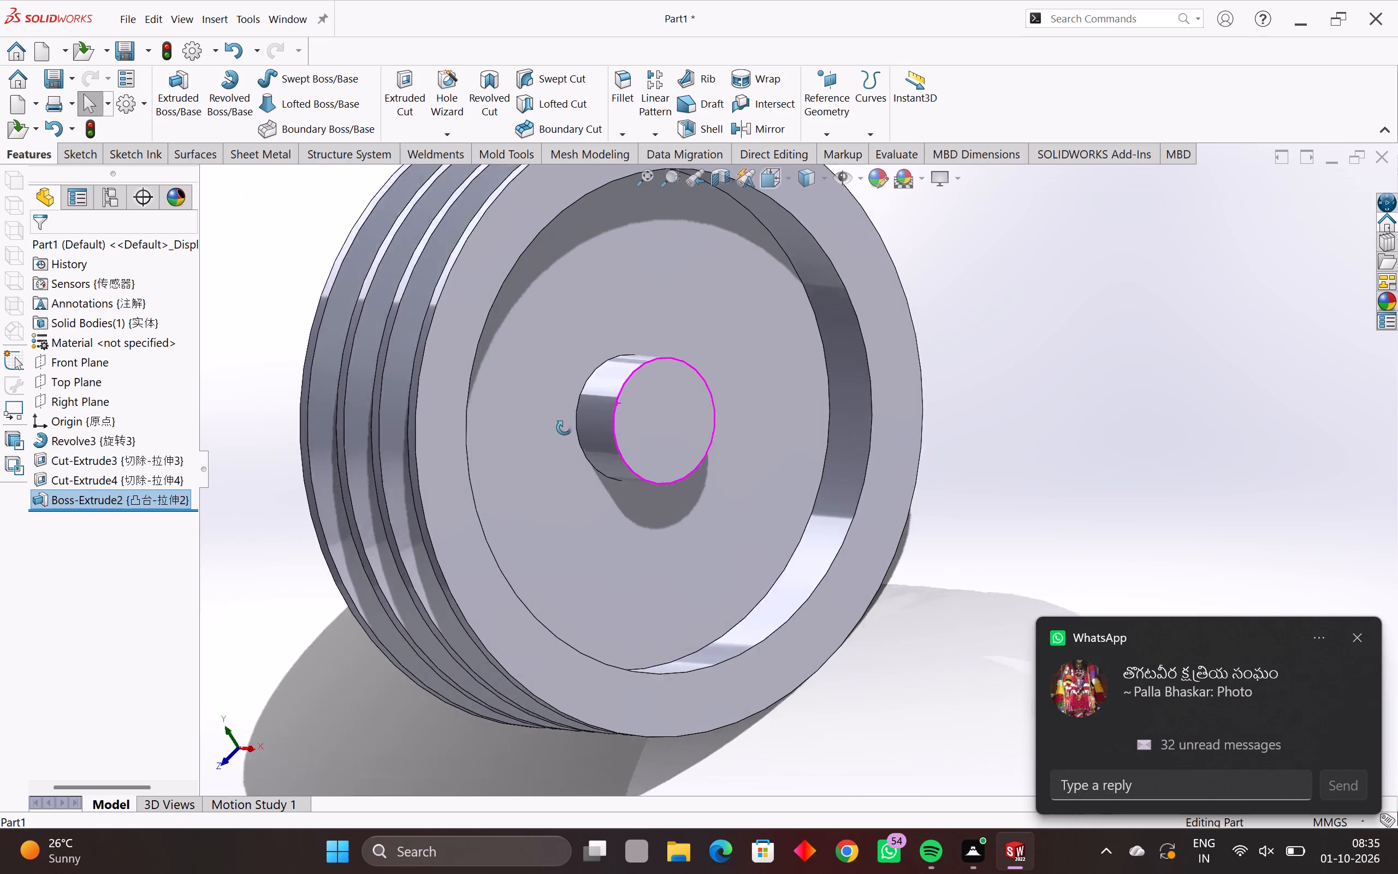
middle_click_drag(564, 428, 522, 440)
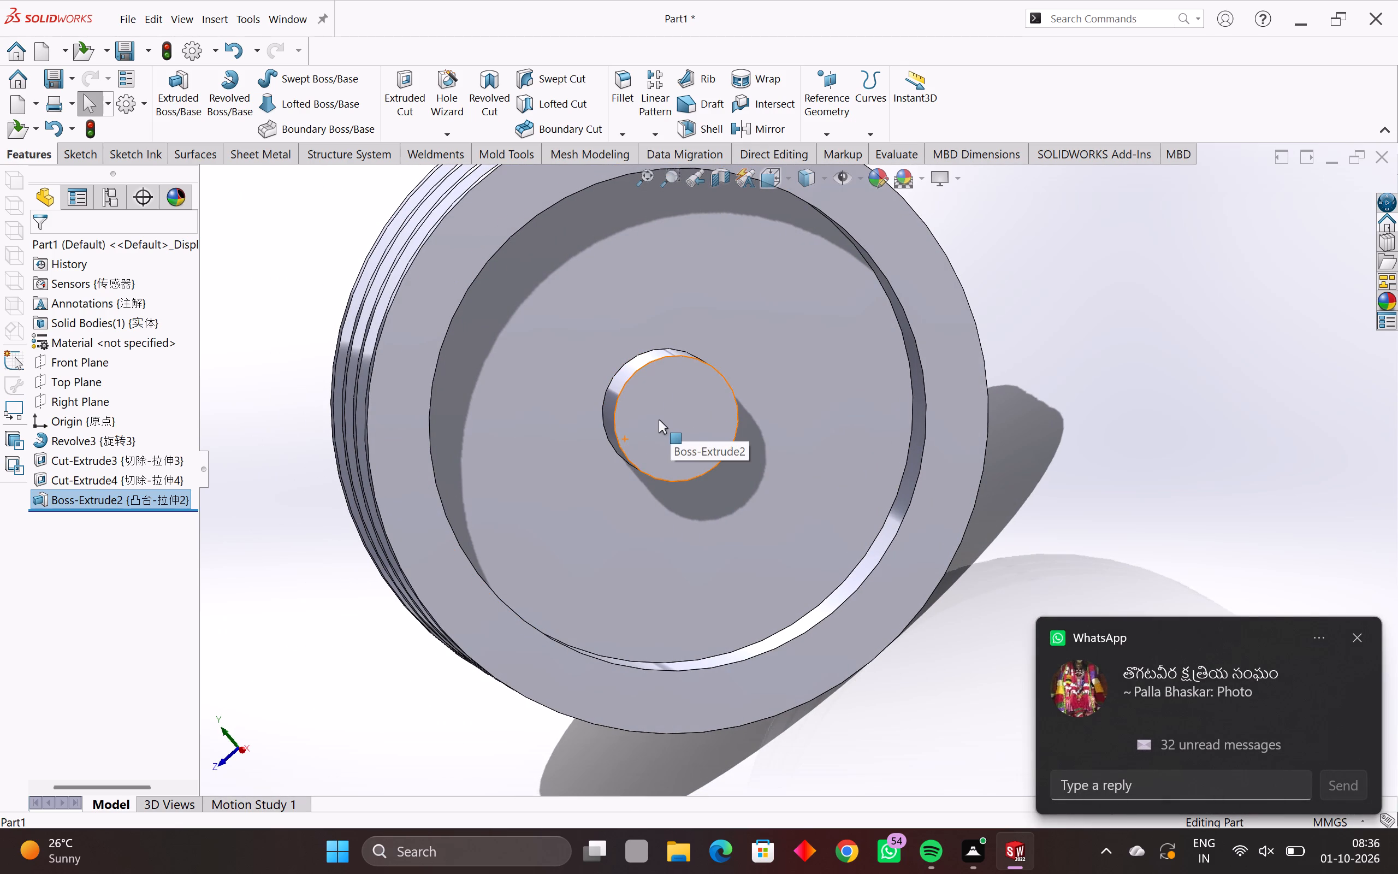
key("Escape")
key("Escape")
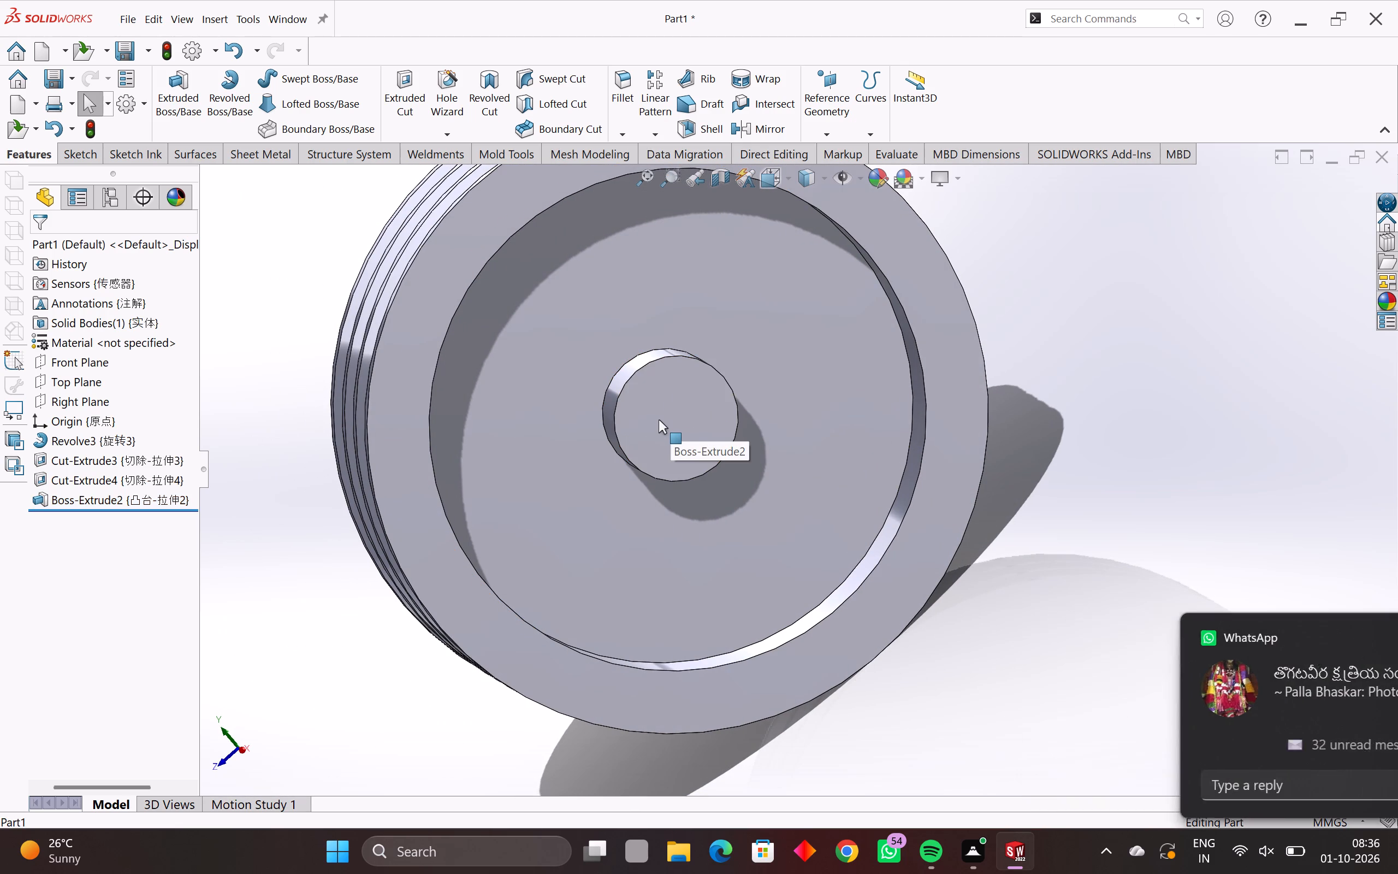
scroll(659, 418, "up", 2)
middle_click_drag(659, 418, 721, 416)
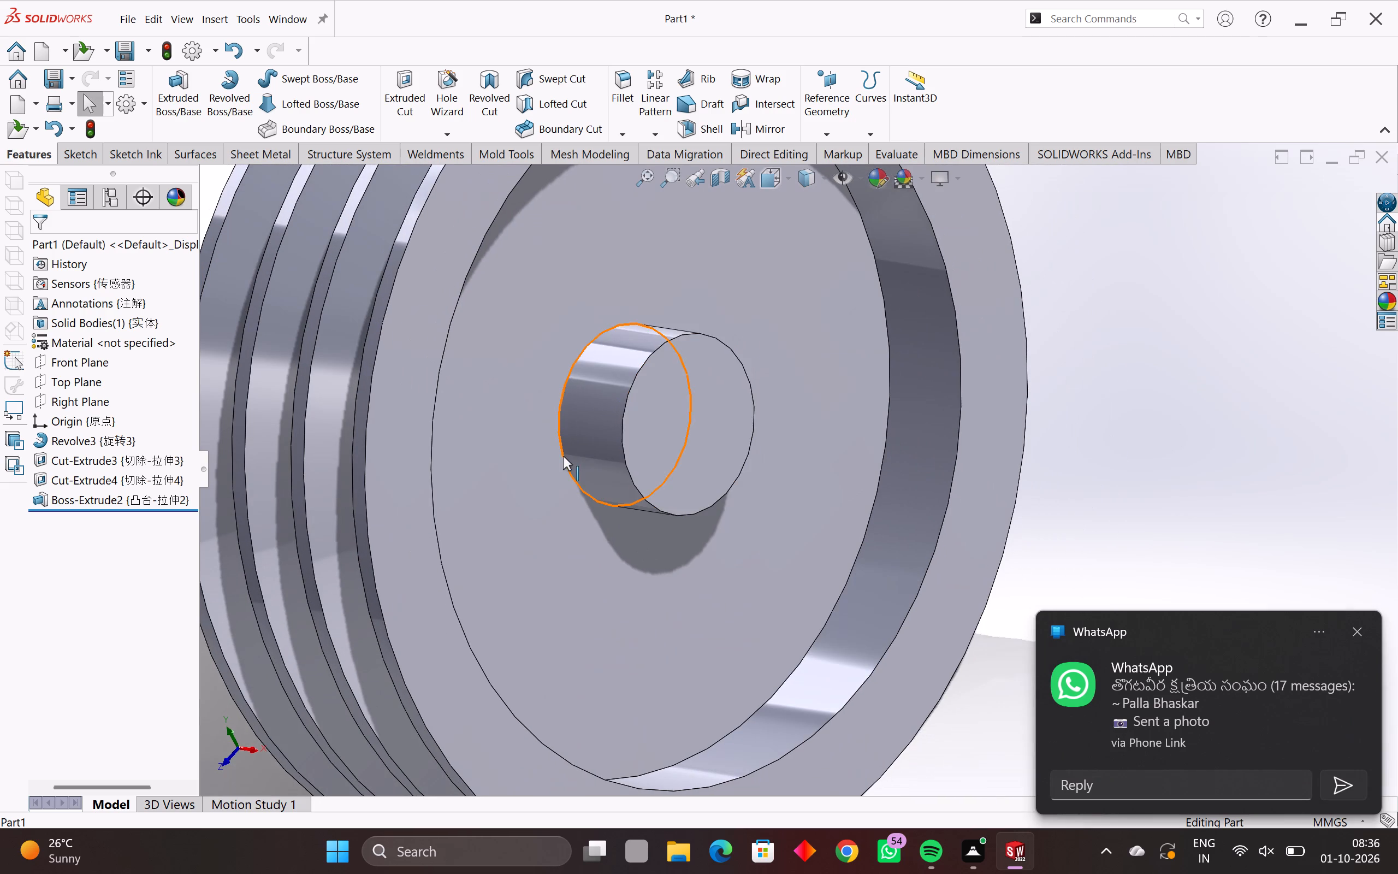
scroll(591, 423, "up", 2)
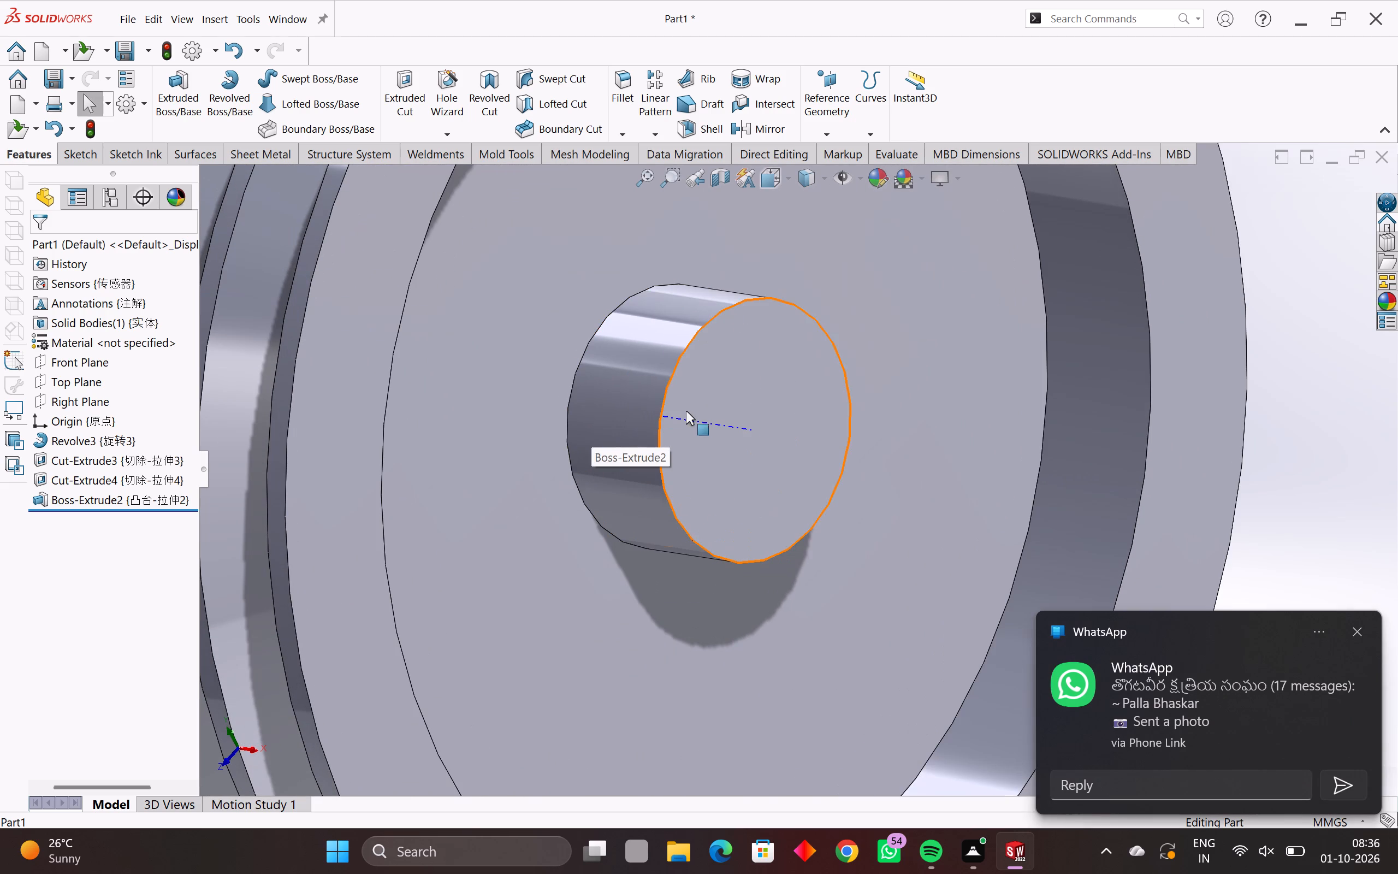
scroll(692, 412, "up", 3)
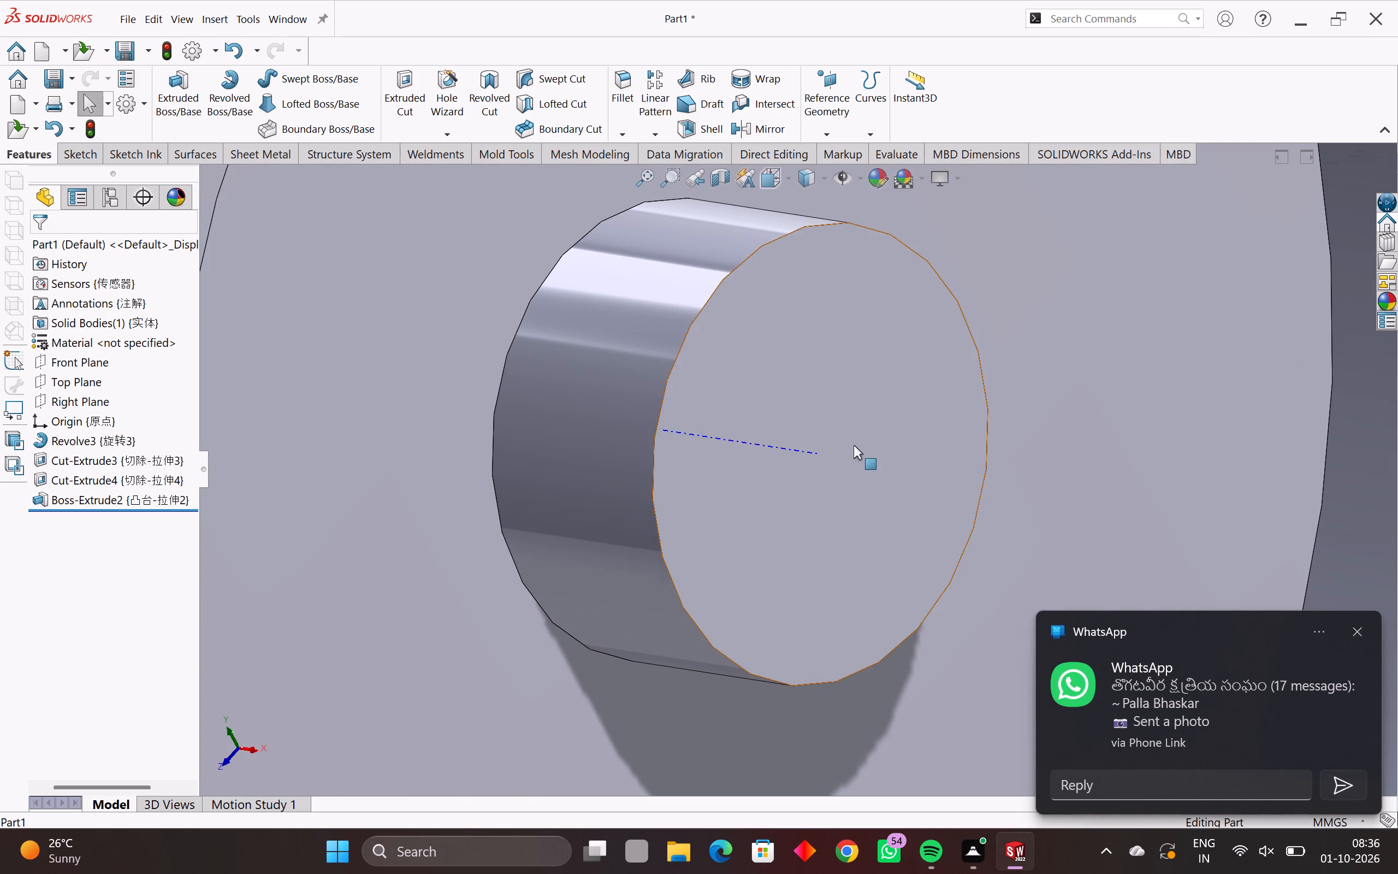
middle_click_drag(854, 445, 810, 447)
middle_click_drag(837, 447, 855, 449)
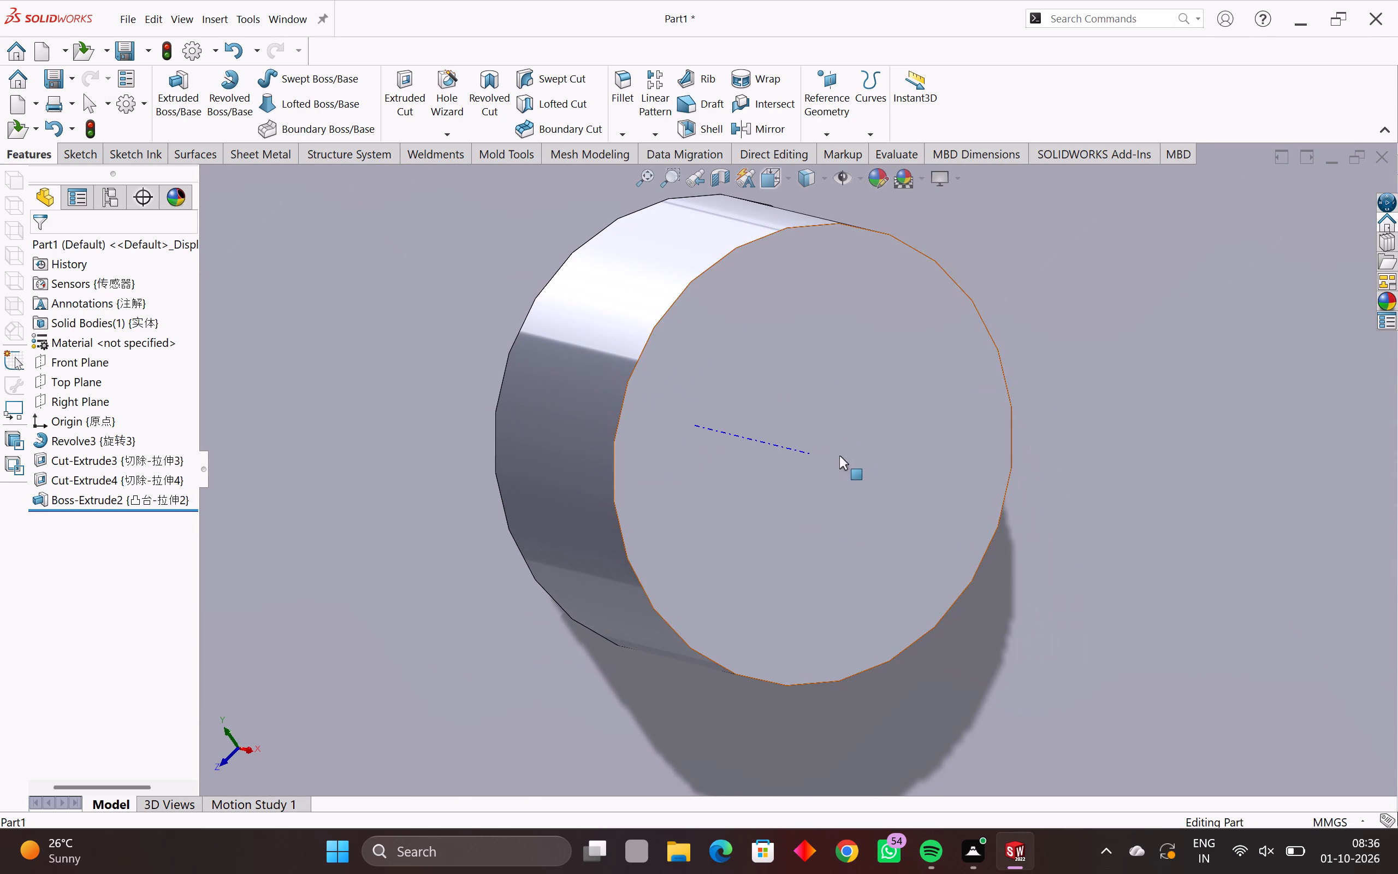
left_click_drag(809, 454, 840, 457)
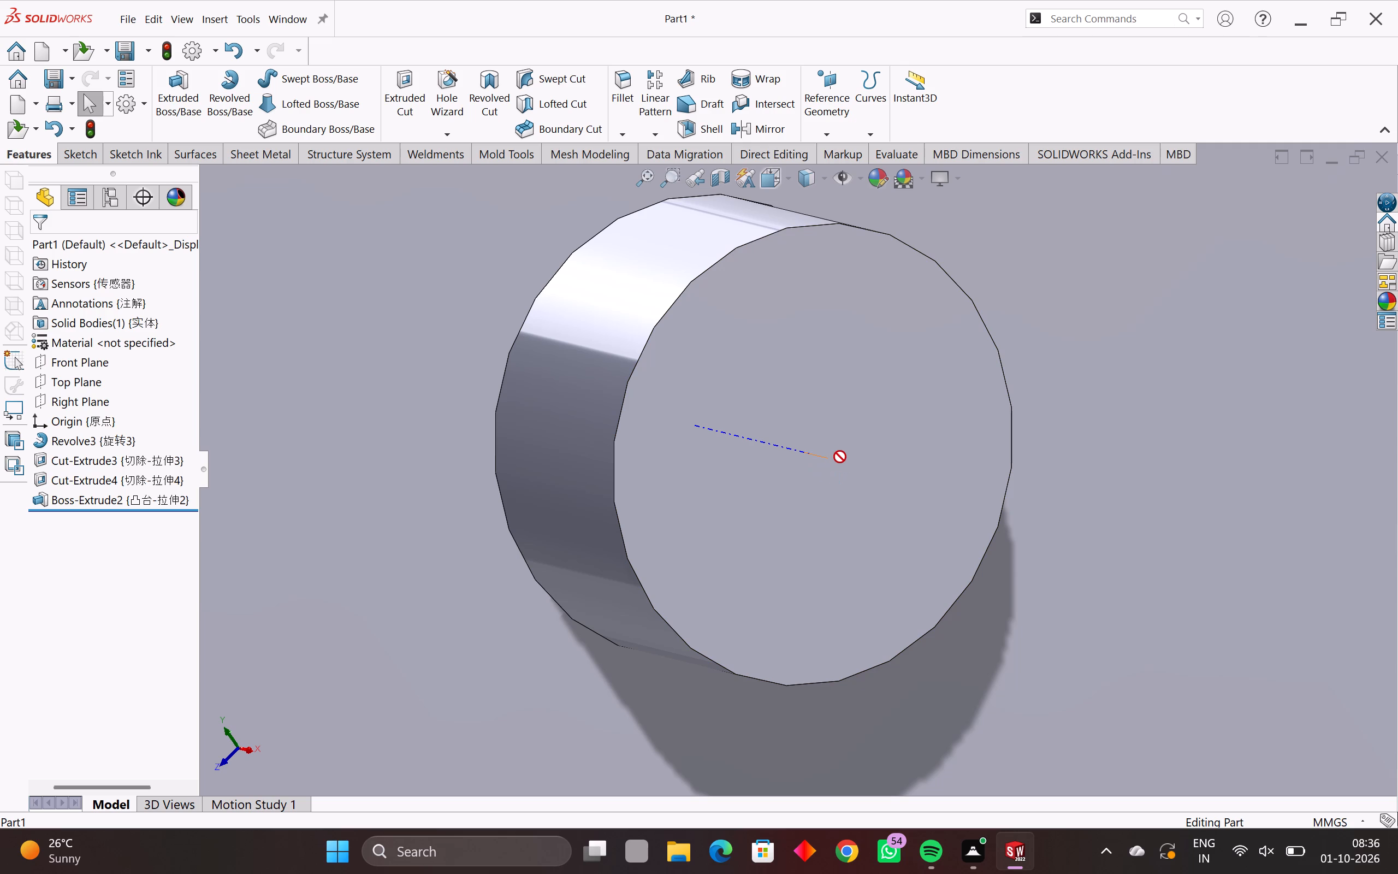
left_click_drag(840, 457, 842, 457)
key("grave")
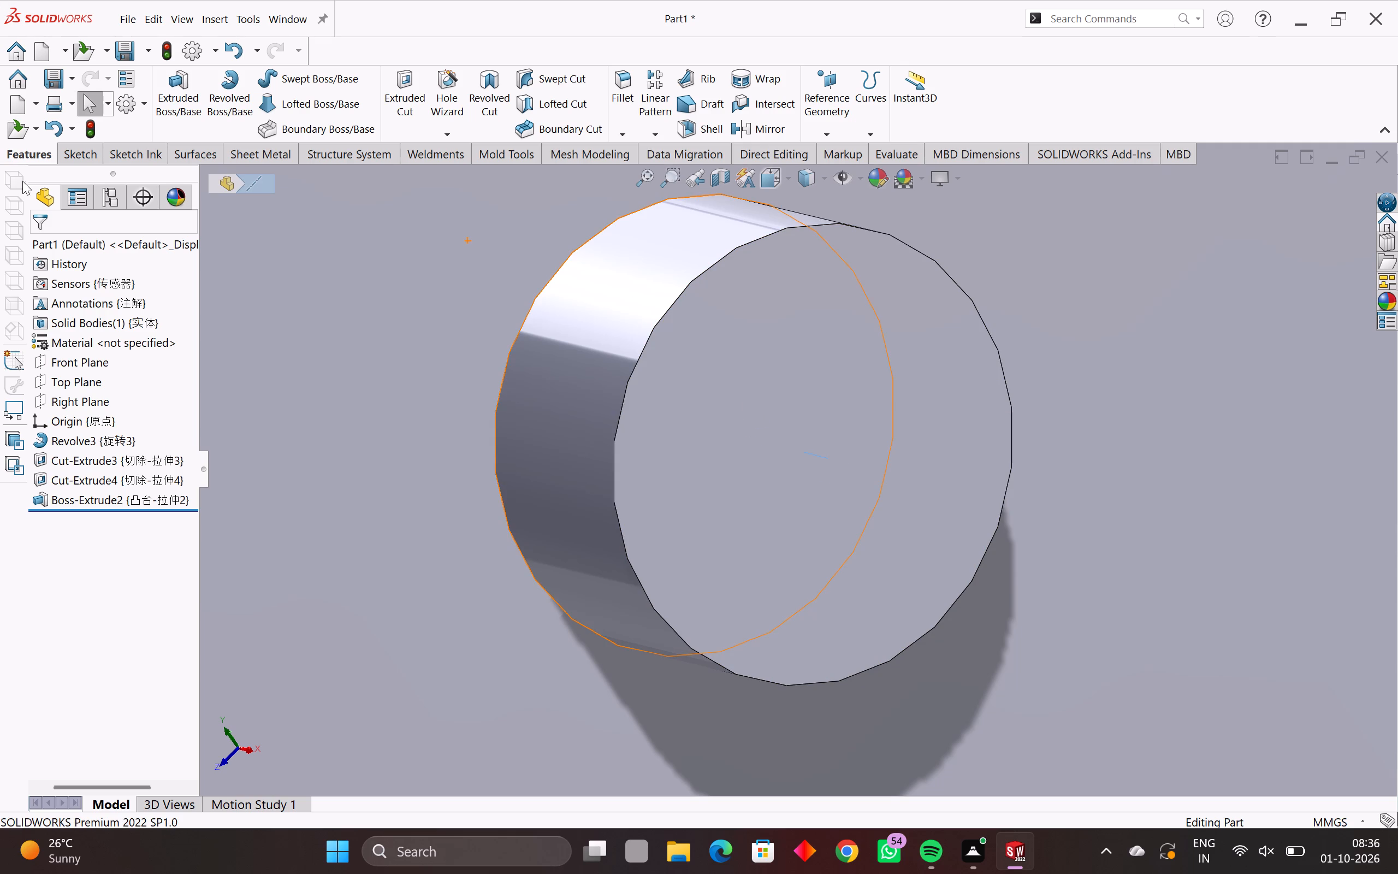
key("grave")
Open a new sketch with the Circle tool on the hub's flat end face, dropping the off-centre circle.
left_click(67, 151)
left_click(299, 85)
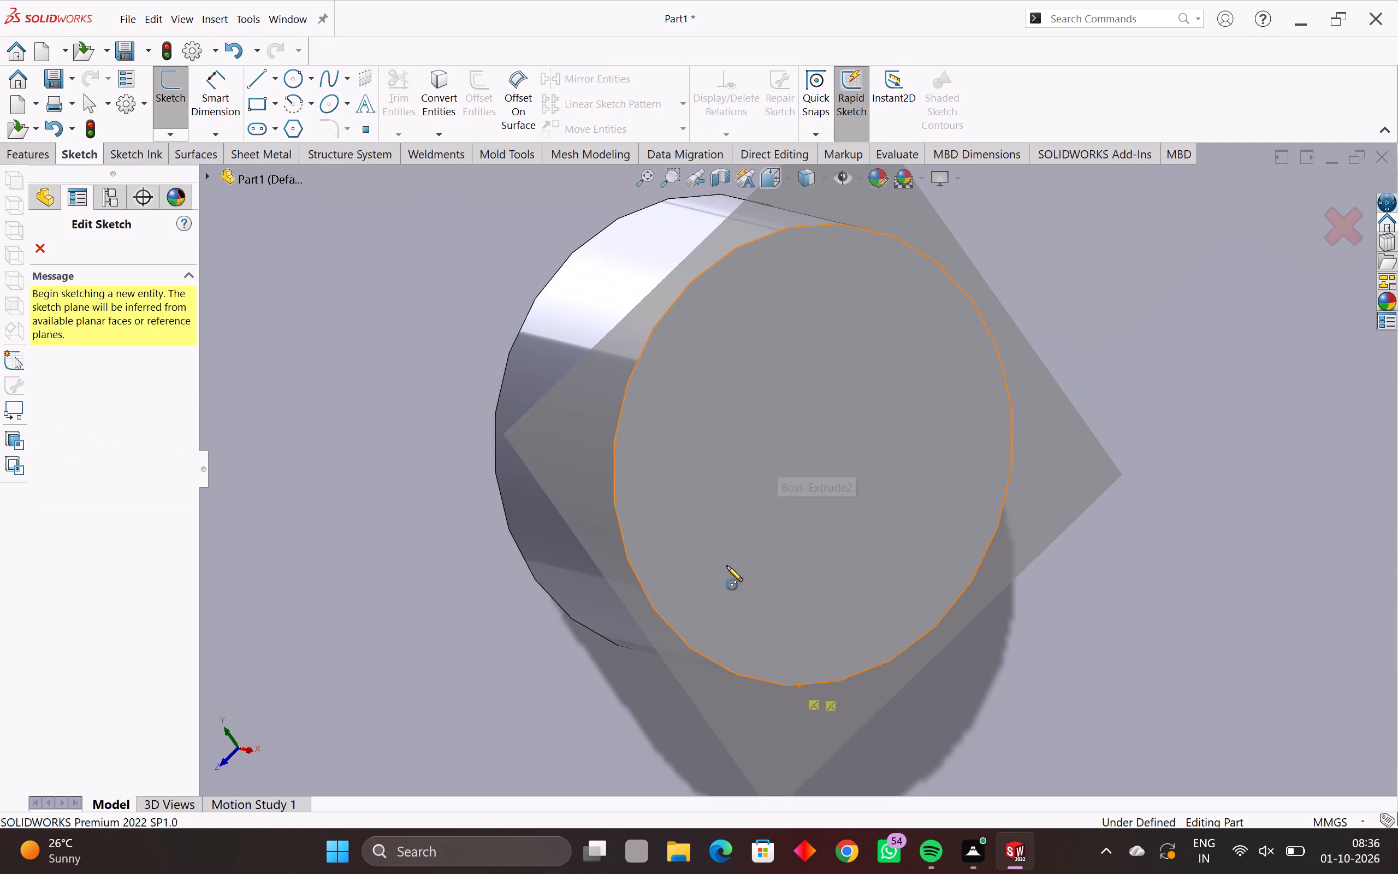
middle_click_drag(630, 533, 813, 532)
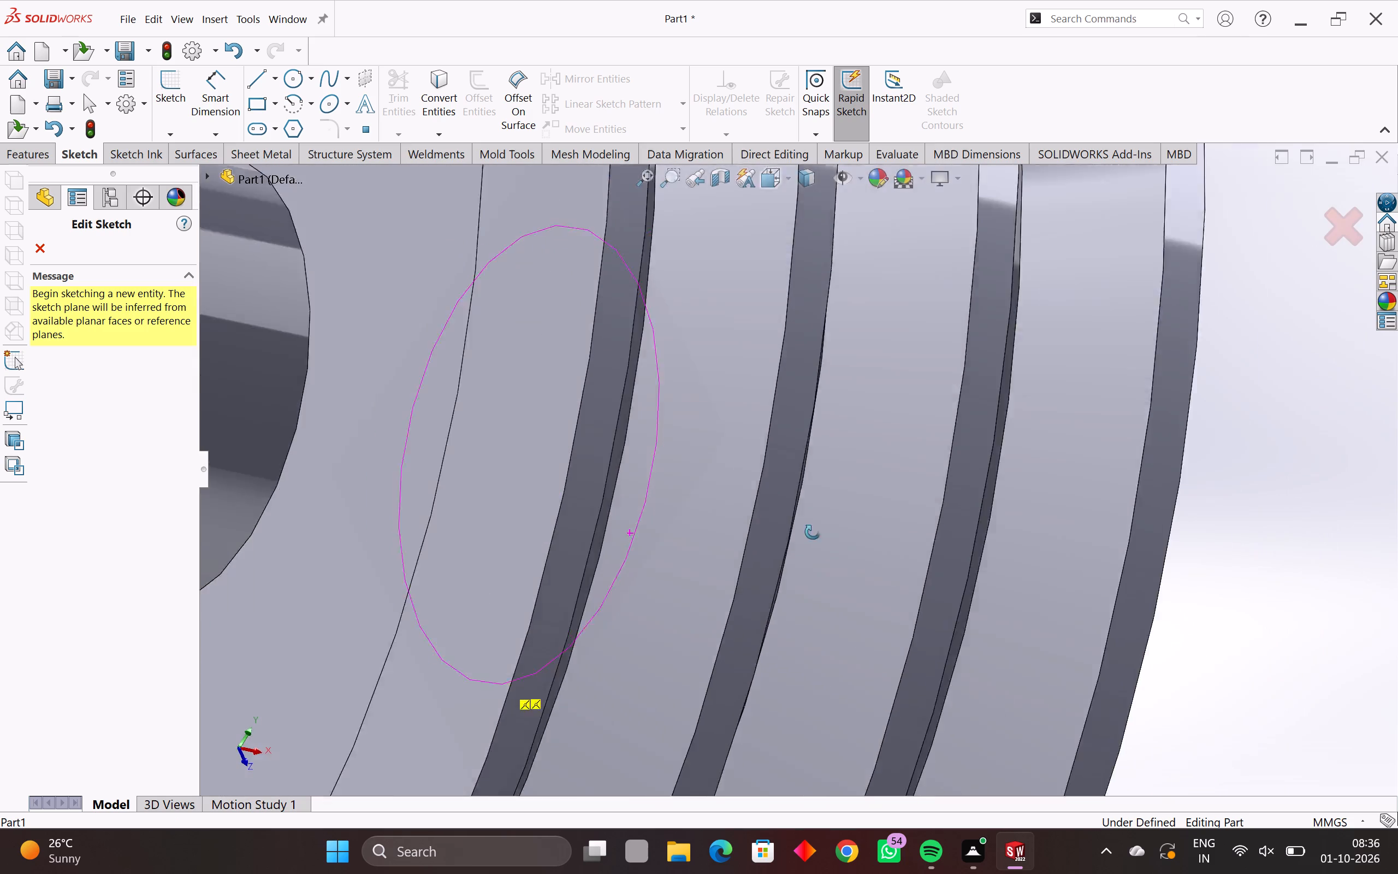
middle_click_drag(813, 532, 837, 537)
scroll(706, 575, "down", 2)
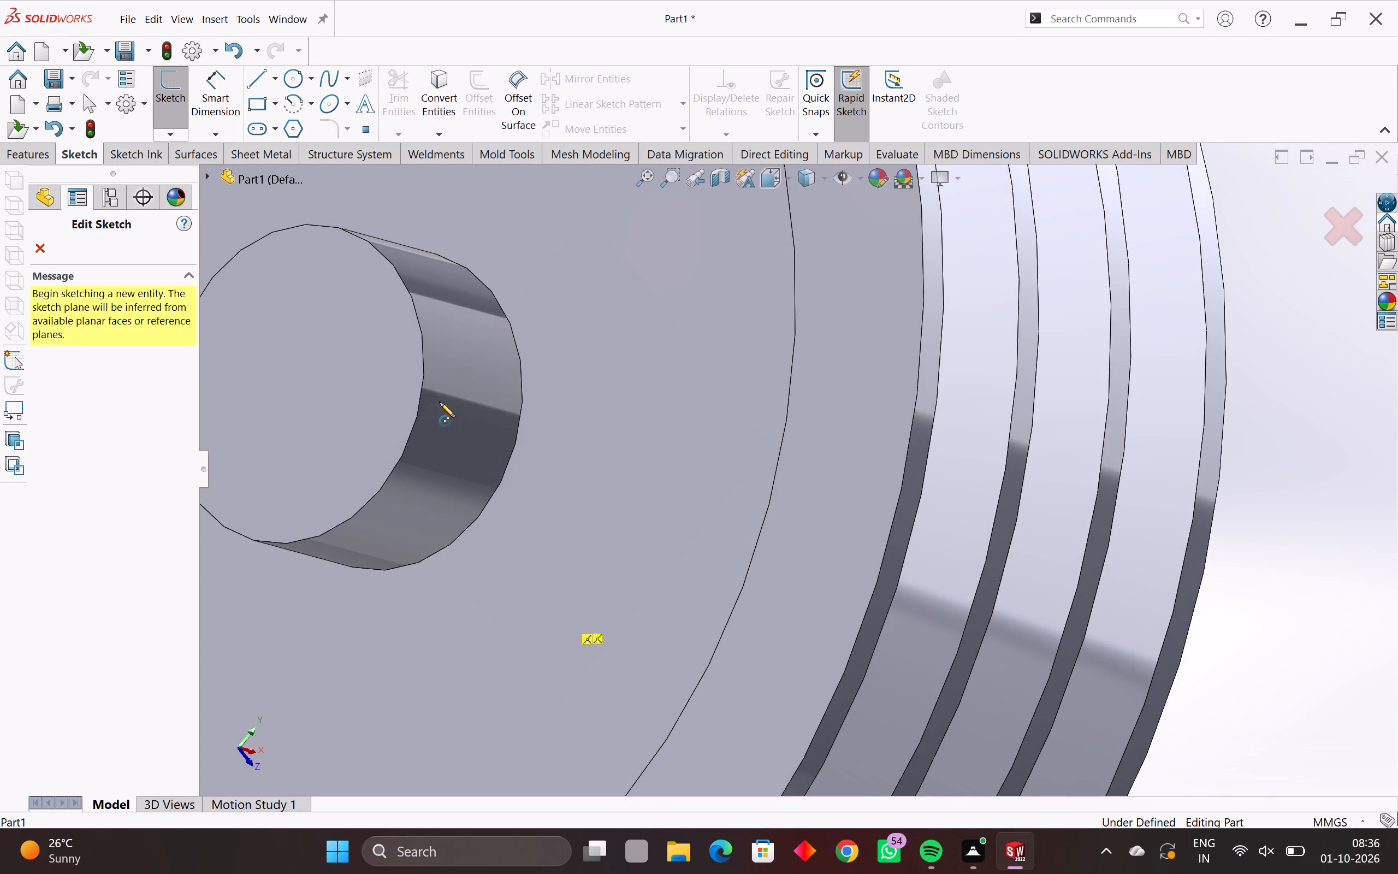
scroll(440, 402, "down", 2)
scroll(479, 422, "up", 3)
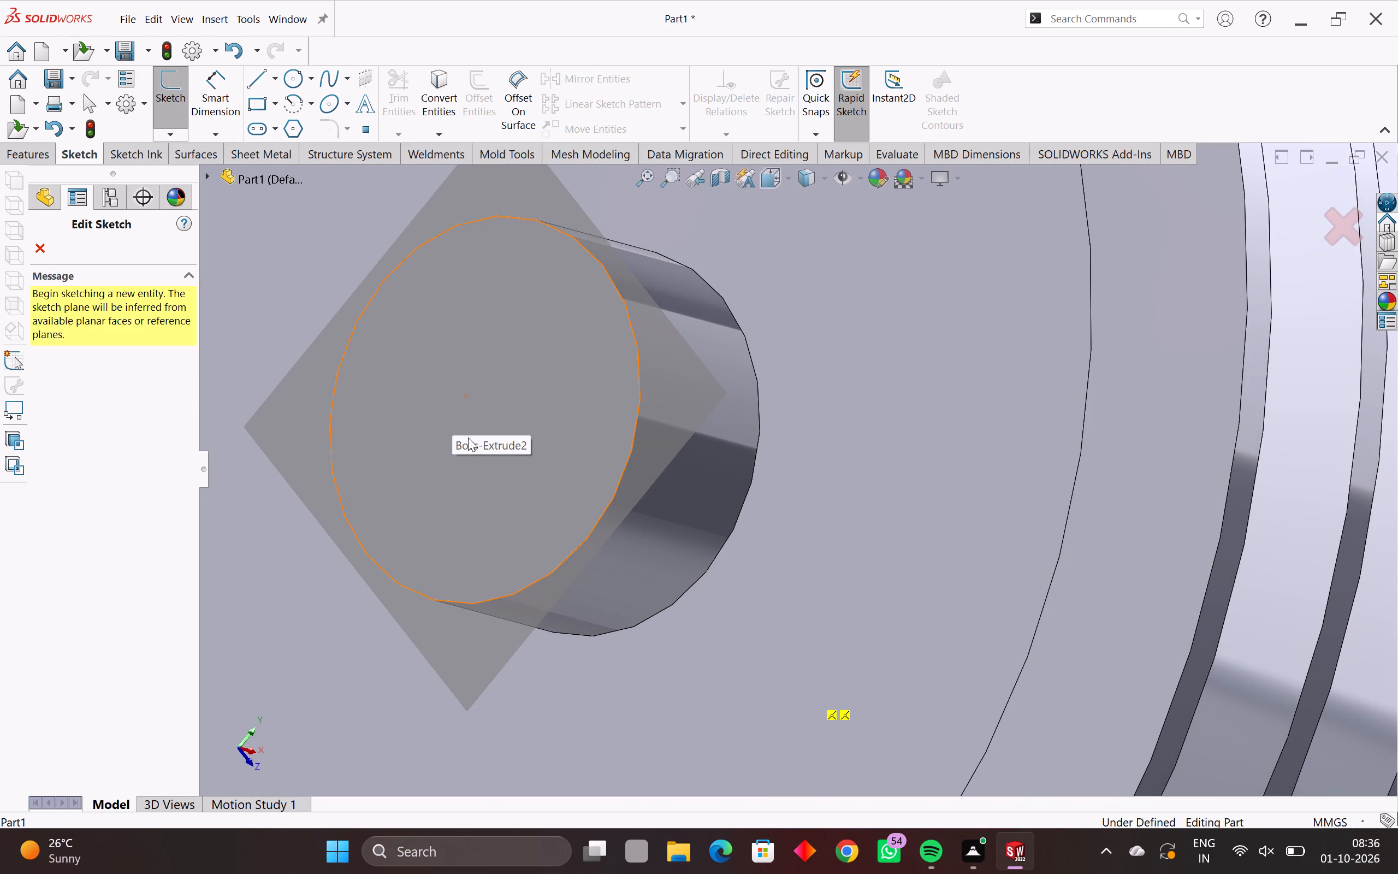
left_click(466, 395)
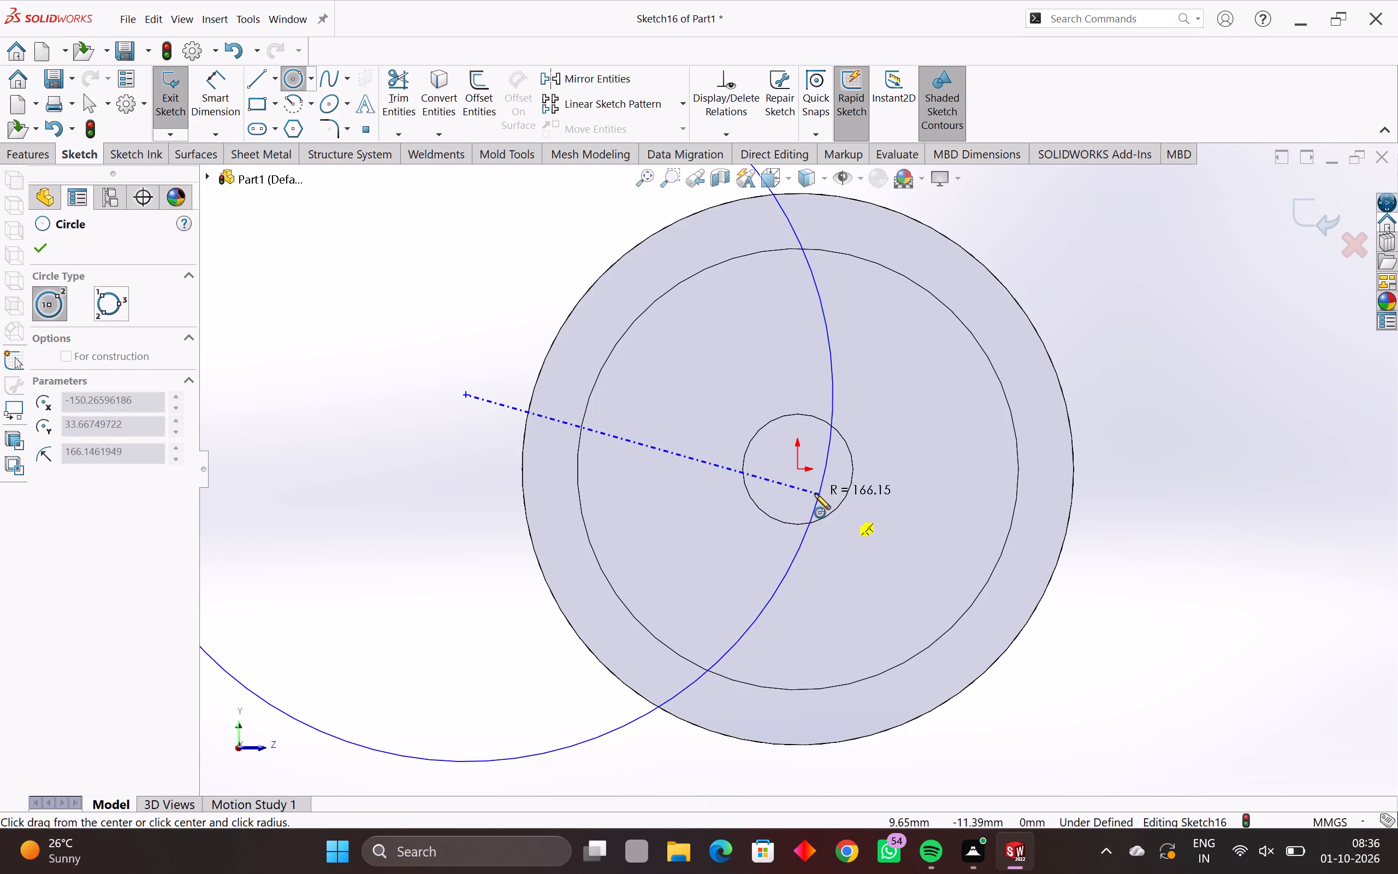
key("Escape")
Draw a bore circle centred on the origin on the hub's end face and set its radius to 12.5 mm.
scroll(821, 479, "up", 3)
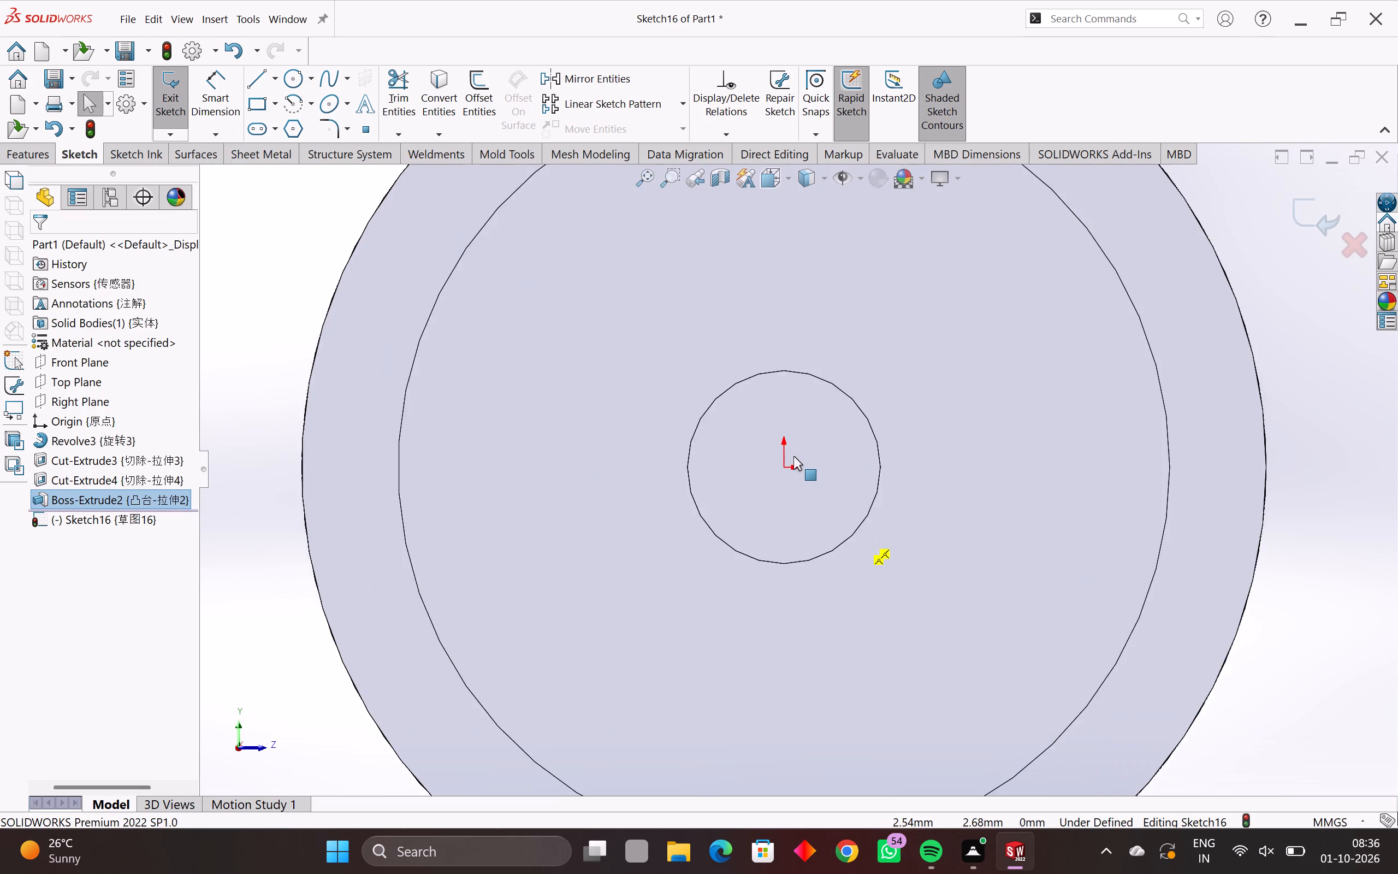
scroll(793, 456, "up", 3)
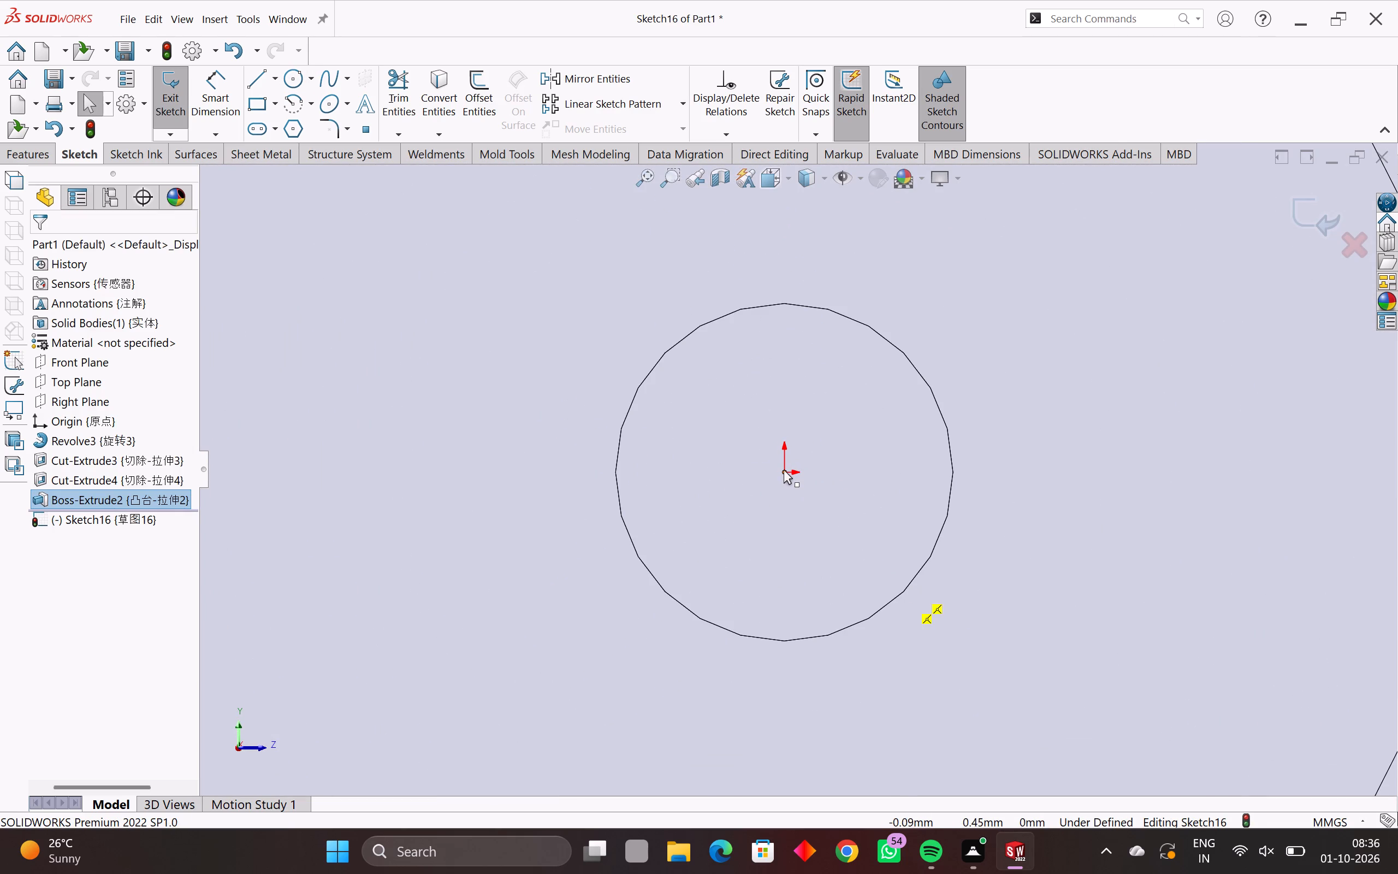
left_click(784, 469)
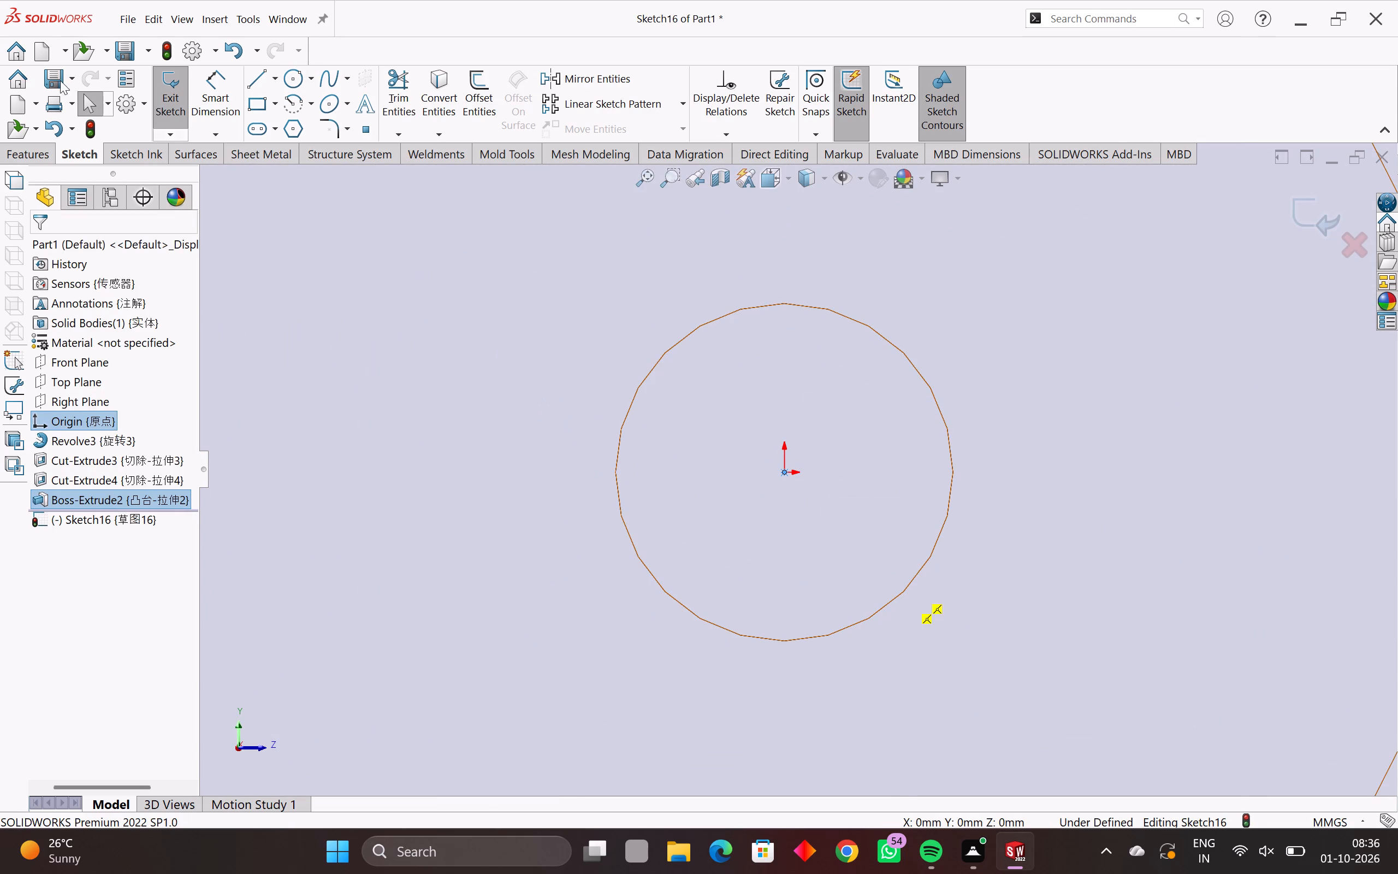
left_click(295, 87)
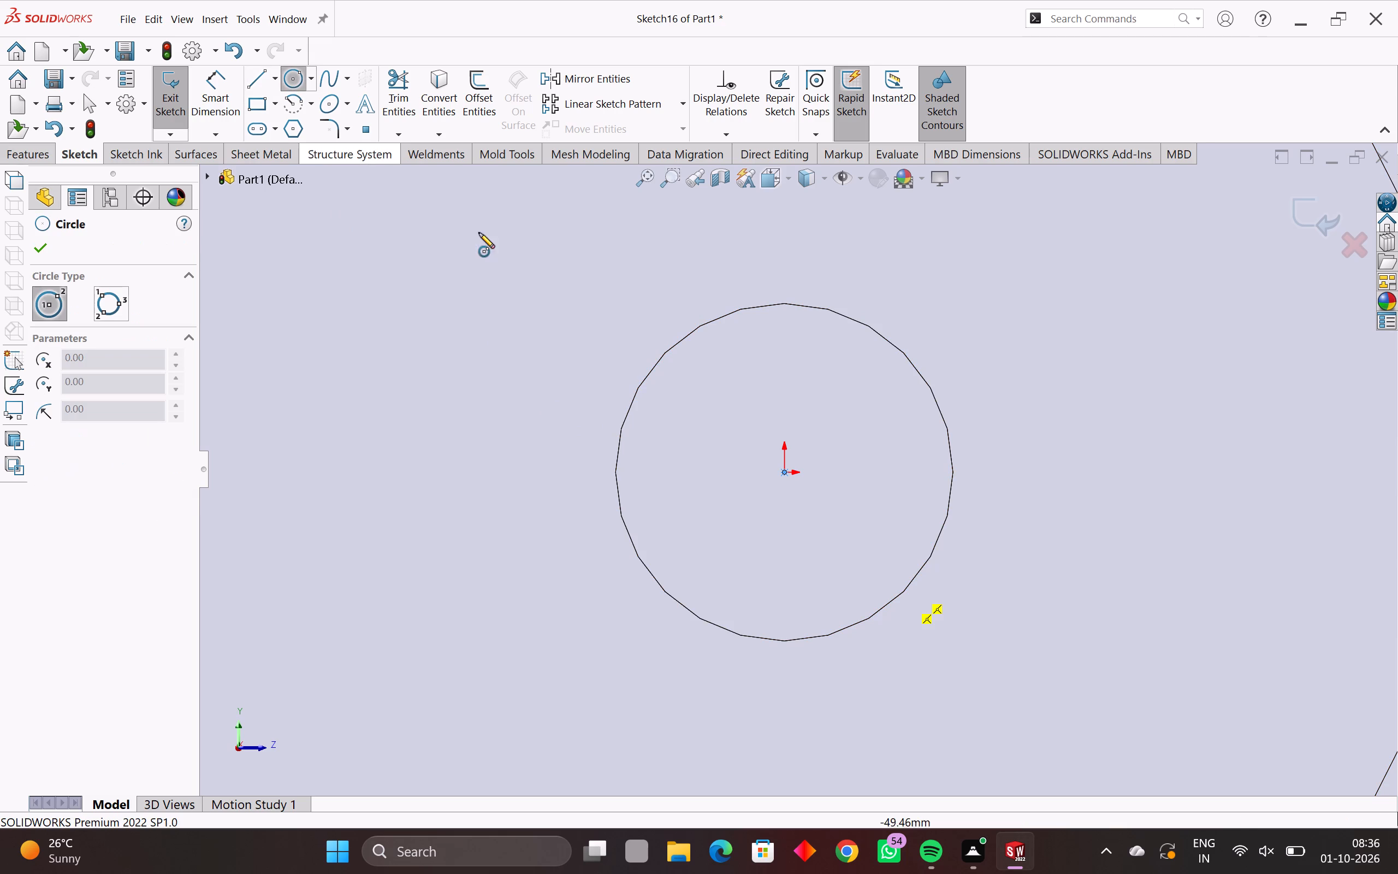
left_click(786, 474)
scroll(838, 505, "down", 1)
middle_click_drag(838, 505, 967, 514)
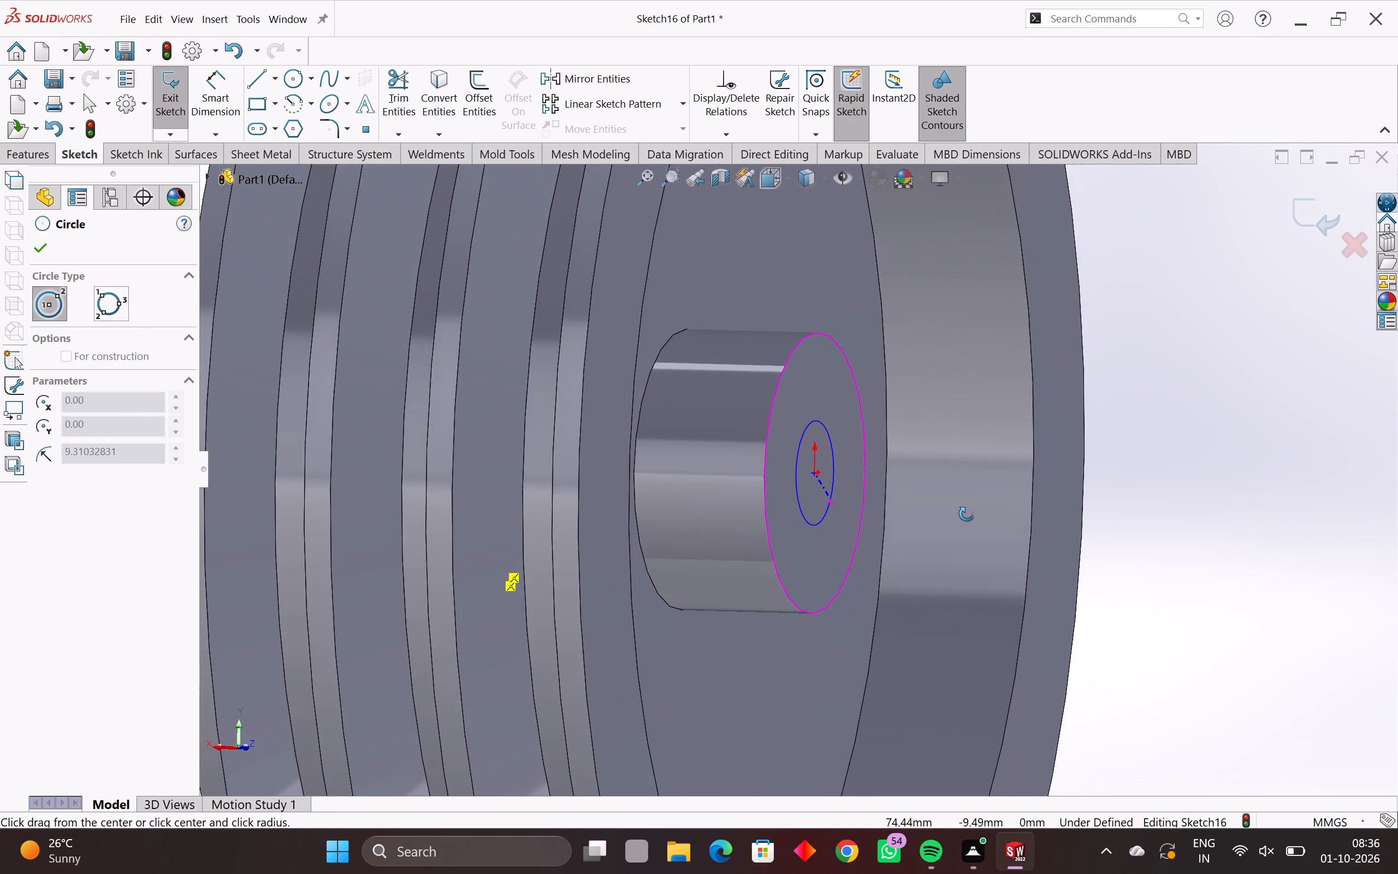
middle_click_drag(967, 514, 849, 557)
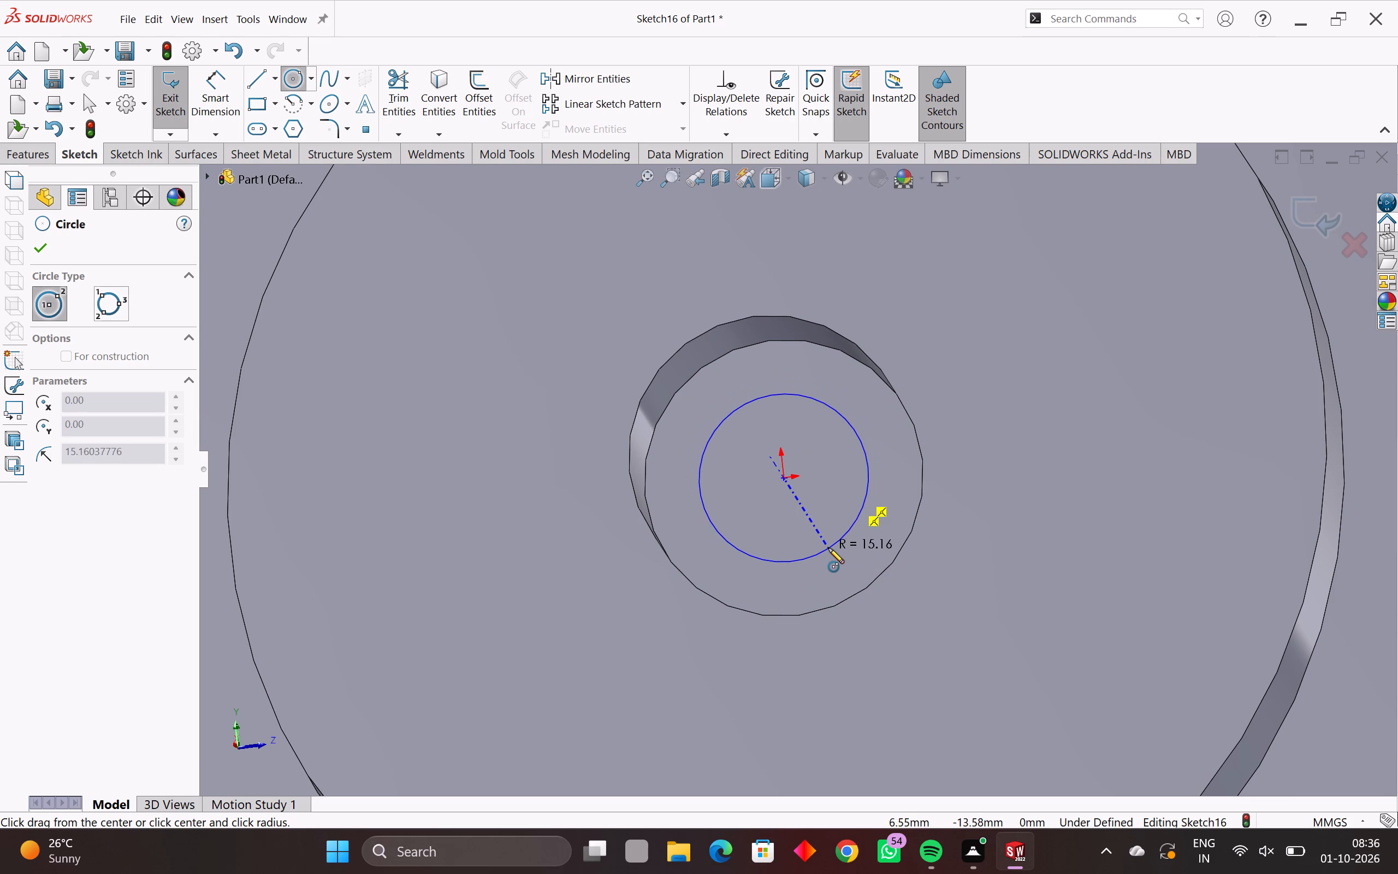
left_click(828, 548)
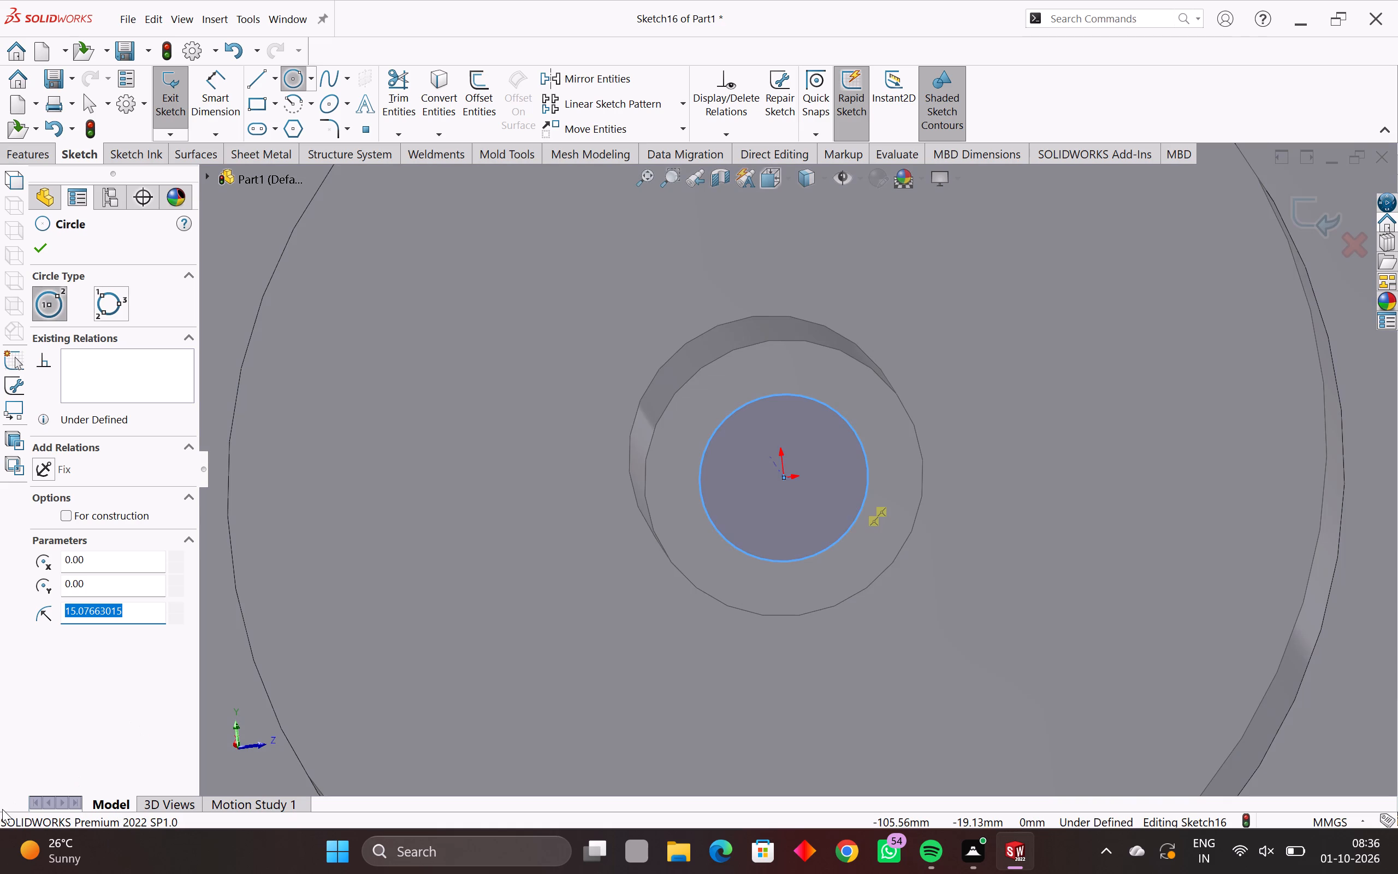
type("12.5")
key("Return")
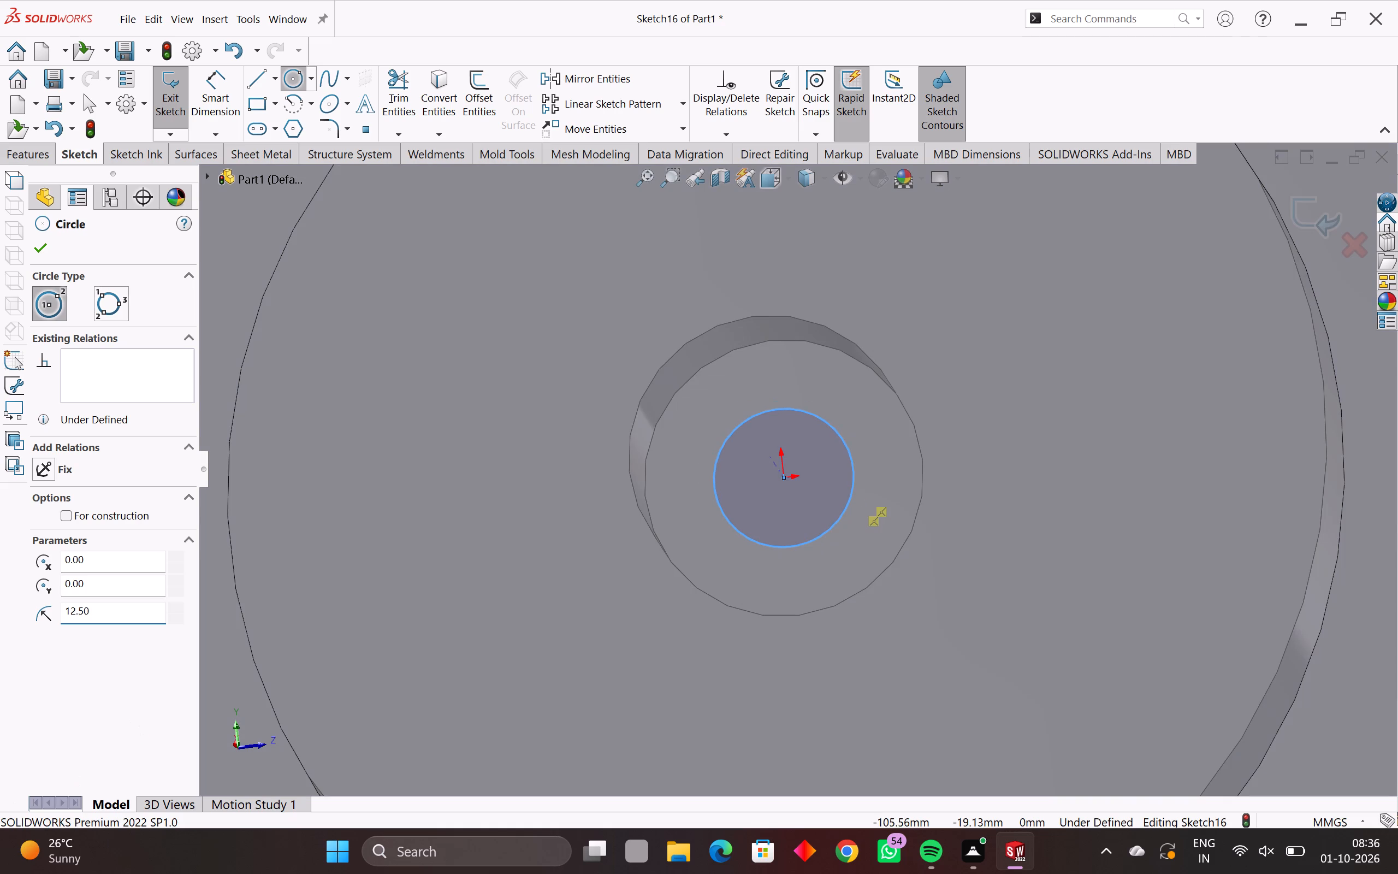
Cut the 12.5 mm radius bore circle through the hub with a Blind extruded cut 70 mm deep.
key("Escape")
key("Escape")
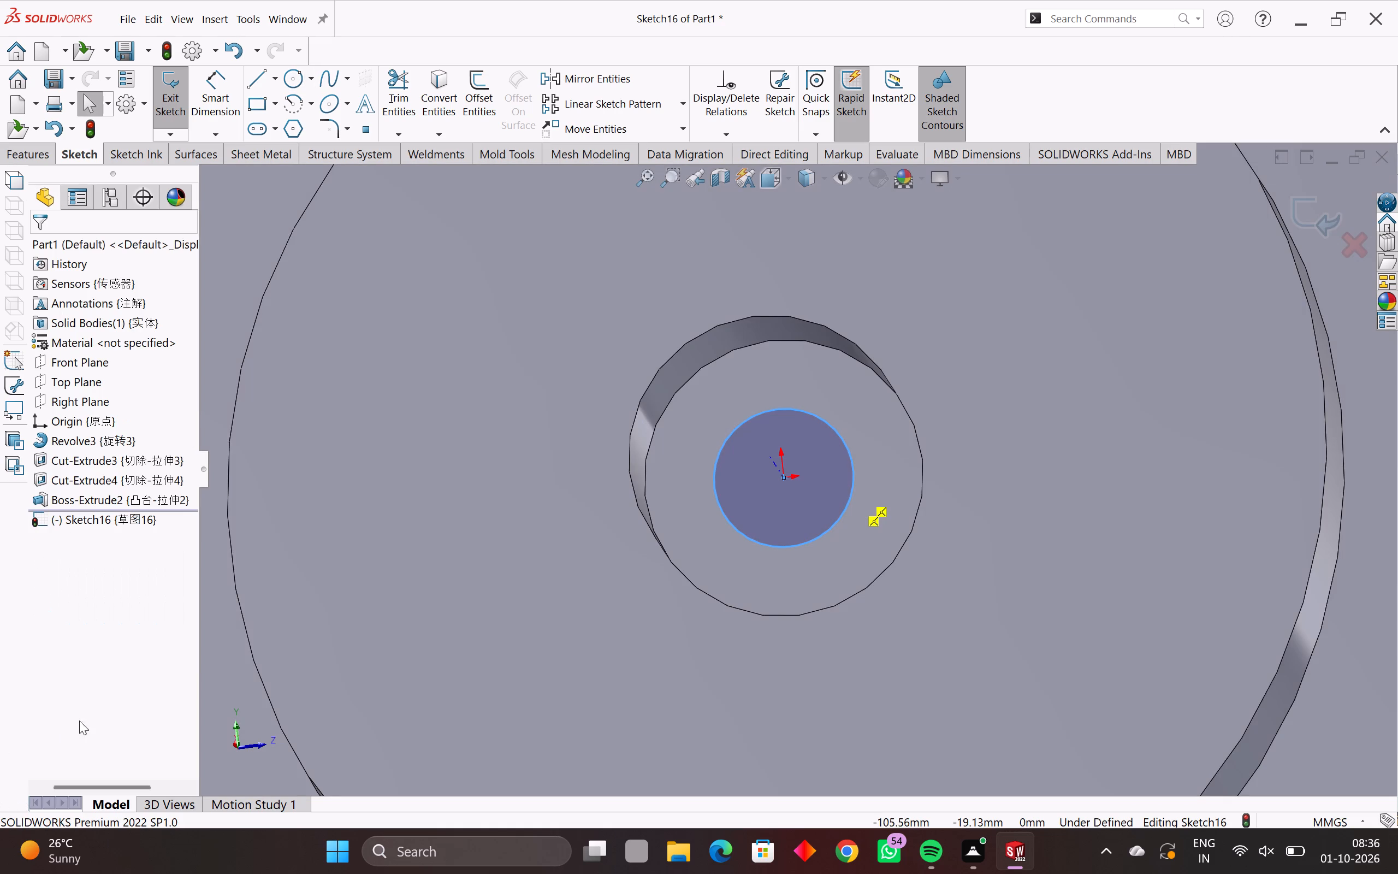
middle_click_drag(112, 716, 0, 745)
scroll(236, 666, "down", 2)
scroll(523, 533, "down", 2)
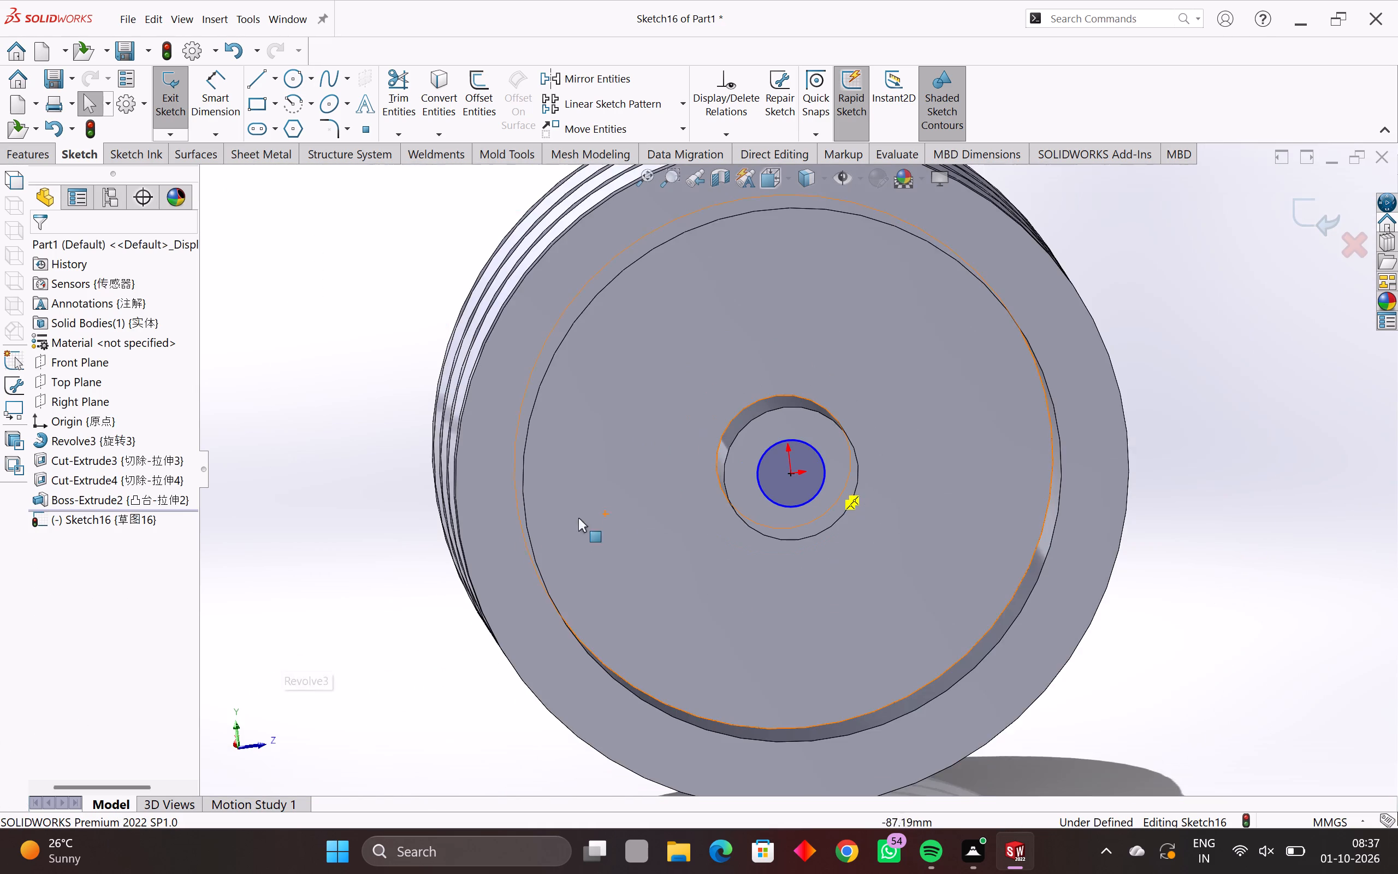
middle_click_drag(613, 511, 465, 529)
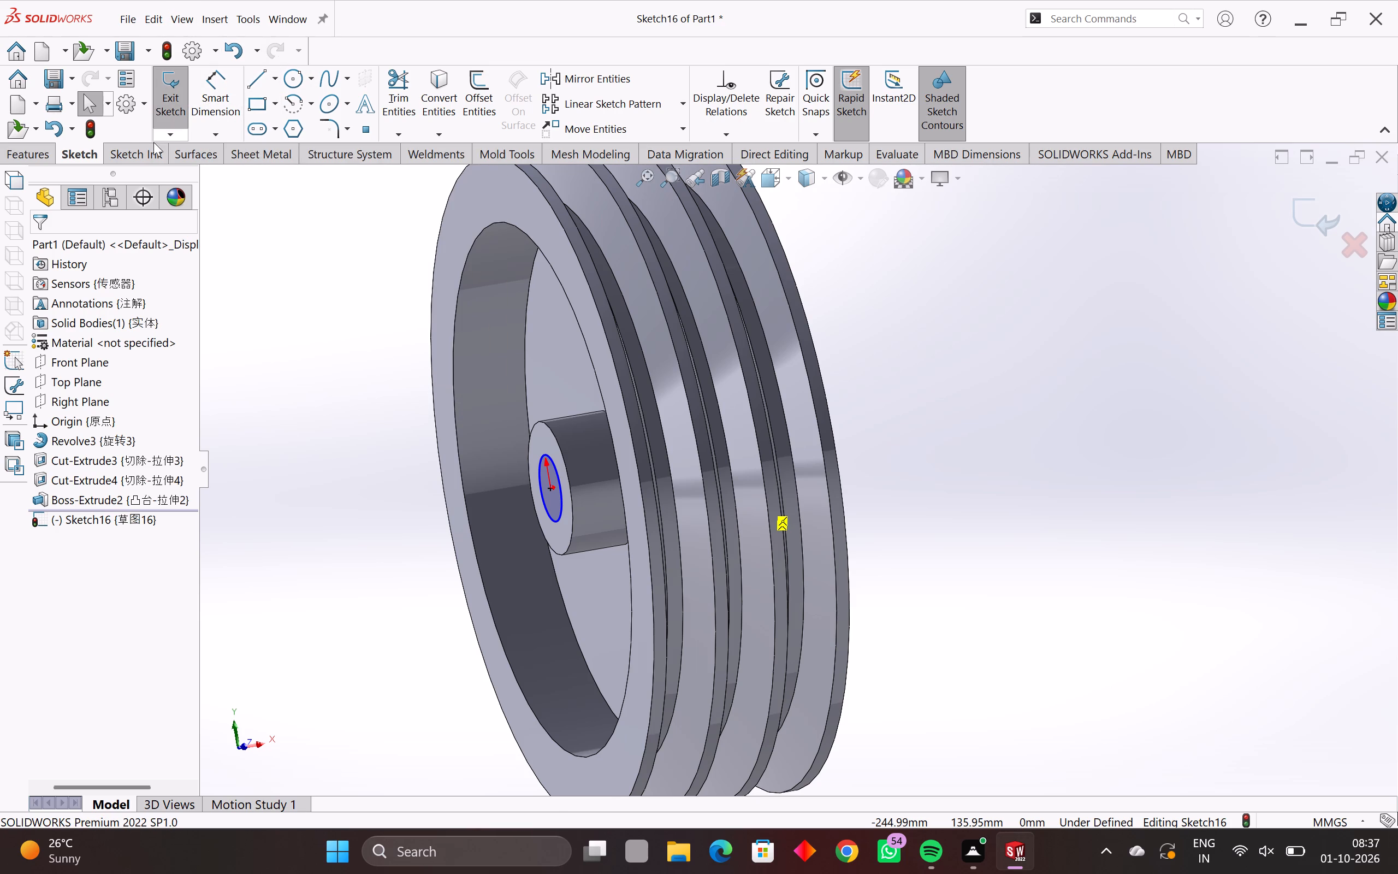
left_click(32, 157)
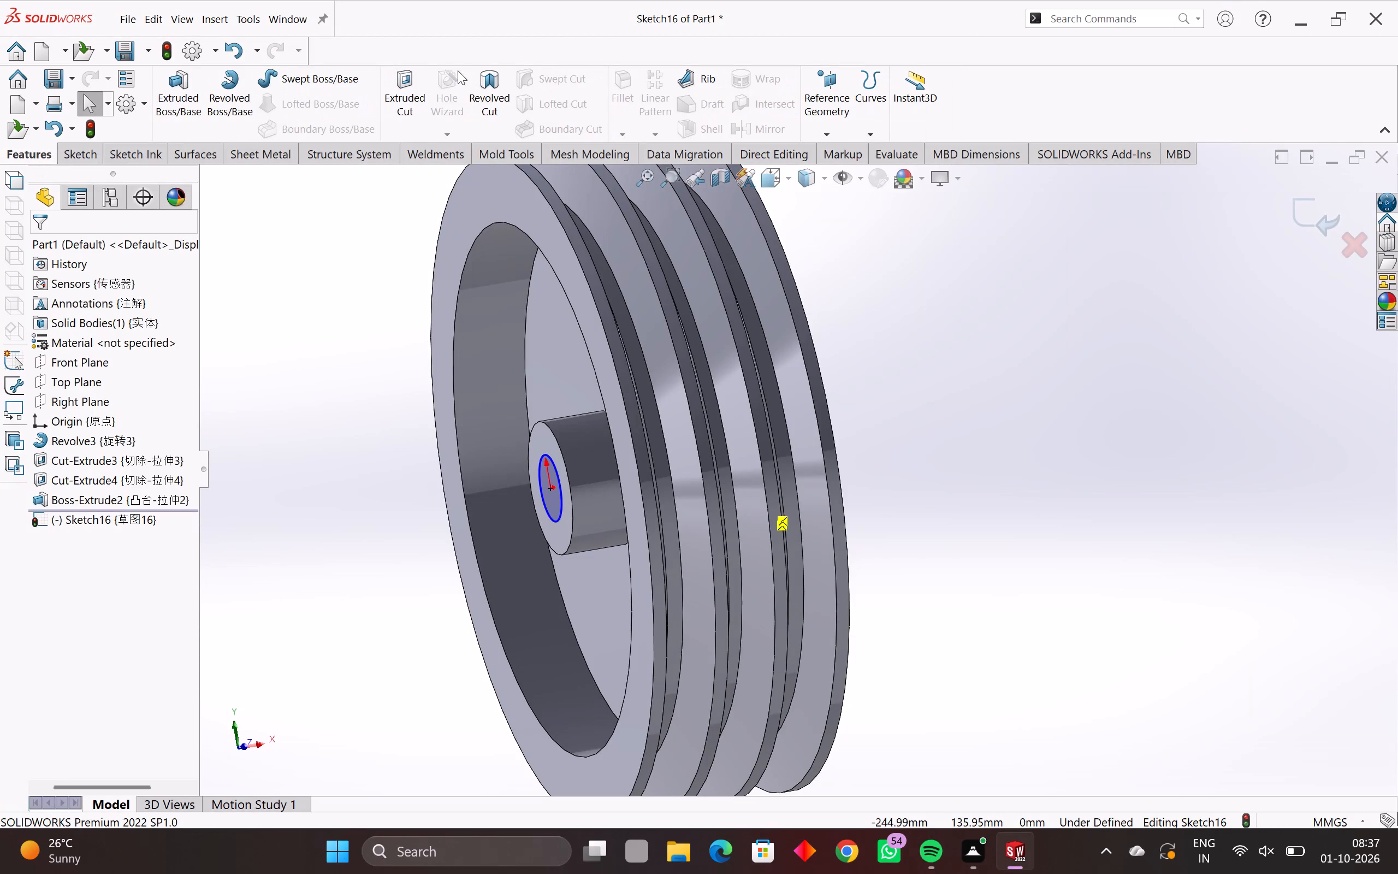
left_click(400, 86)
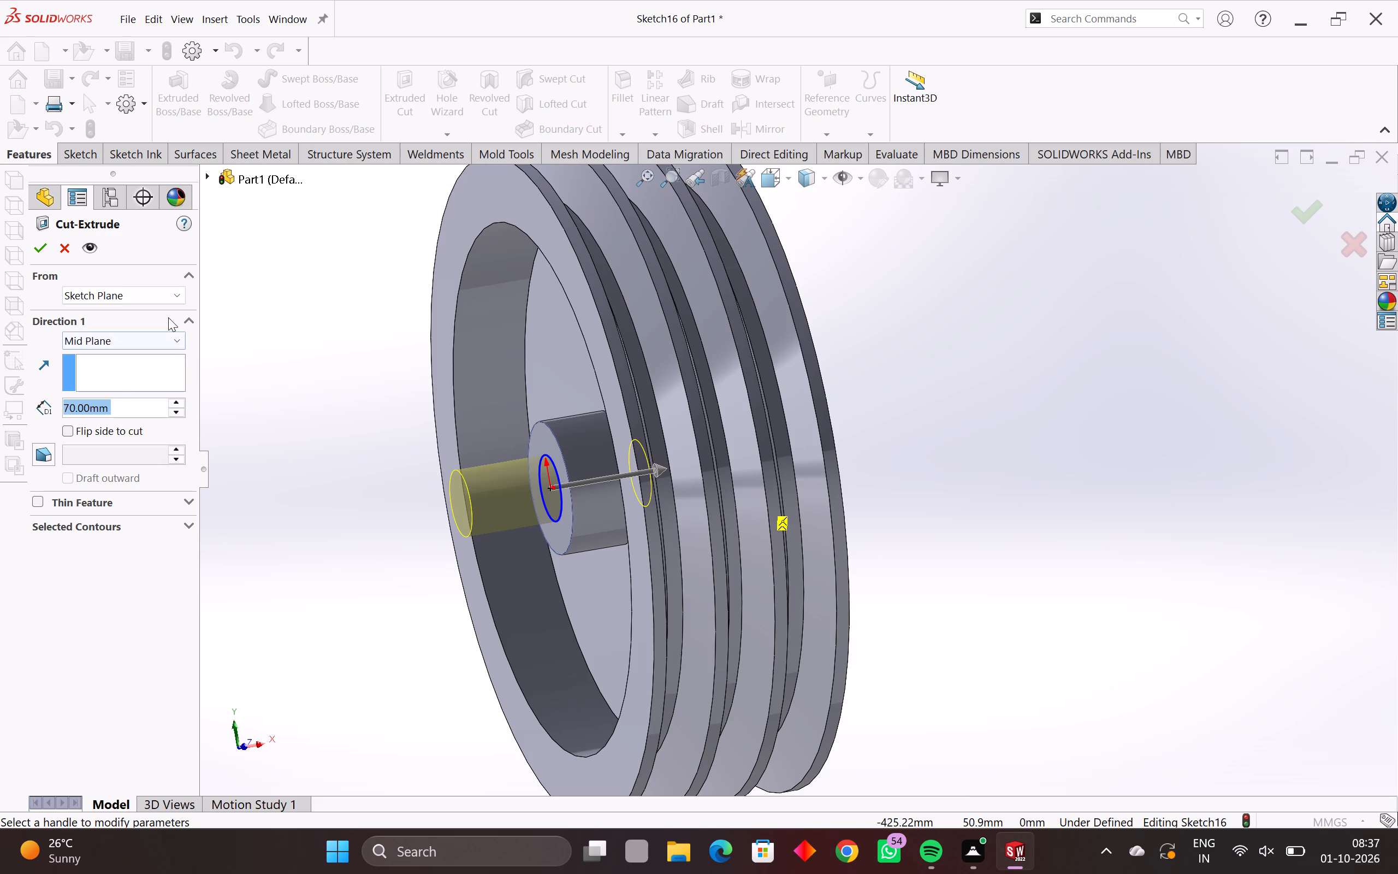
left_click(175, 338)
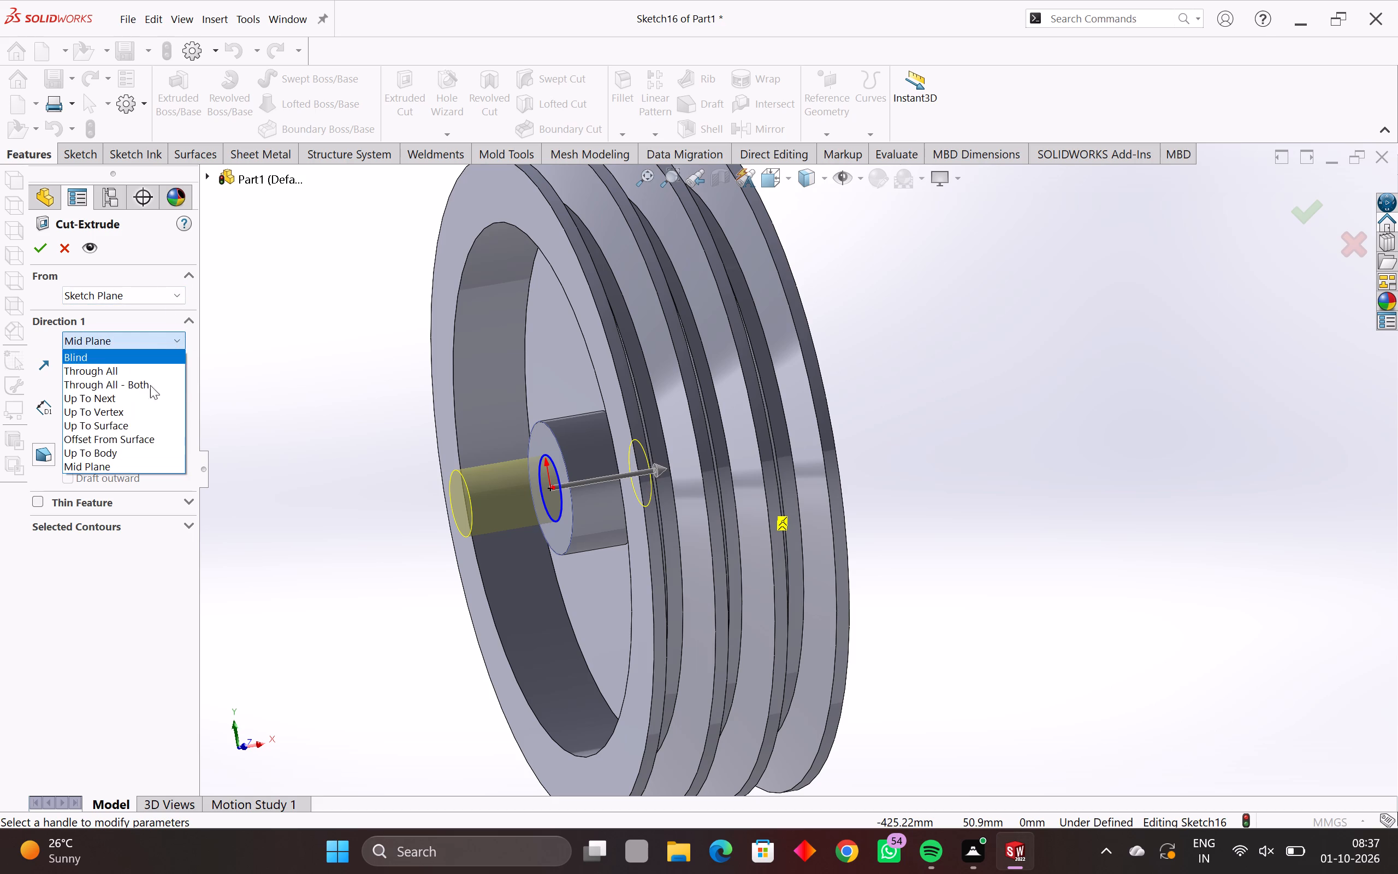
left_click(117, 356)
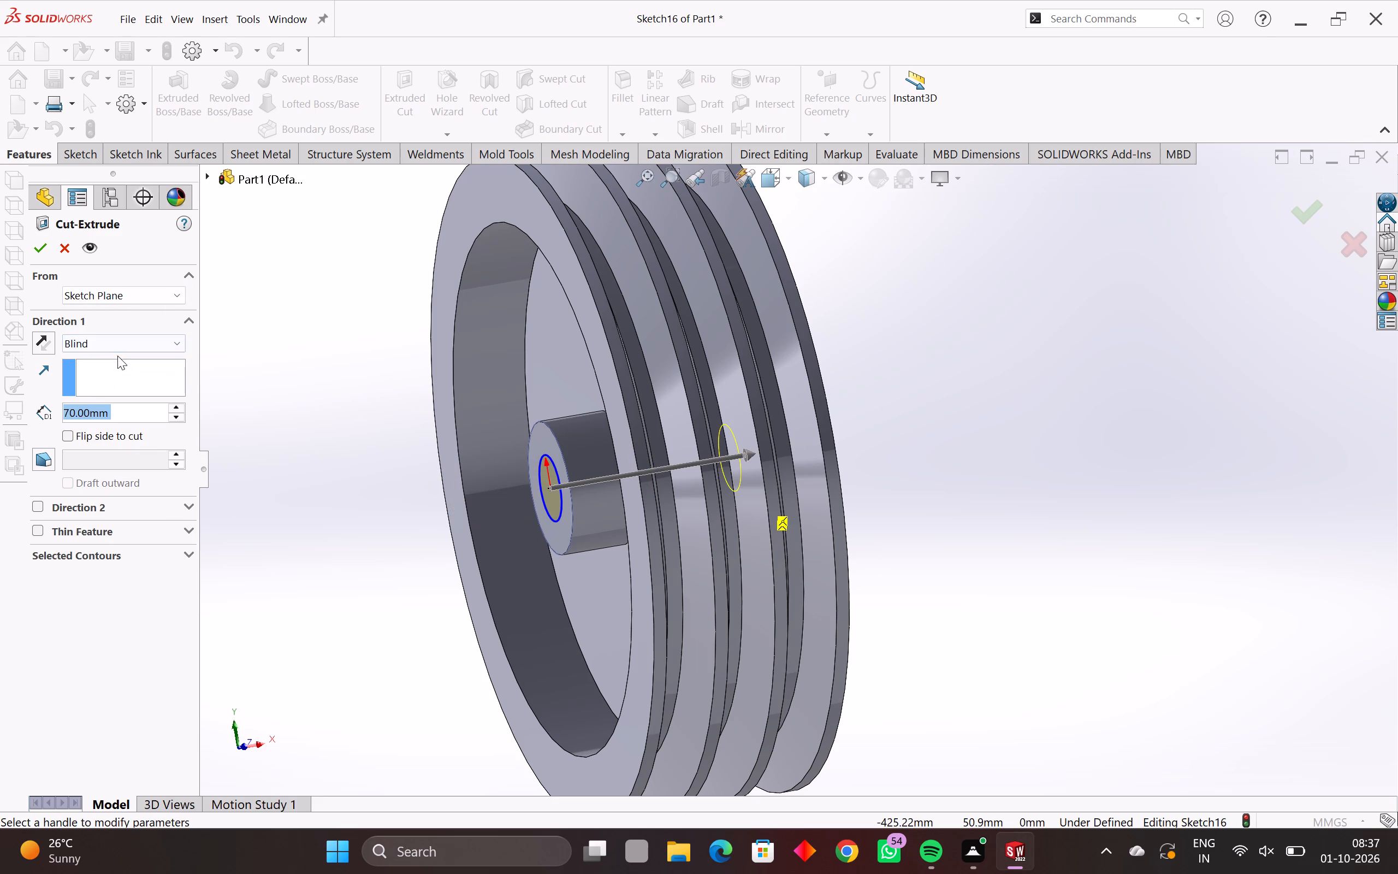
middle_click_drag(300, 420, 289, 420)
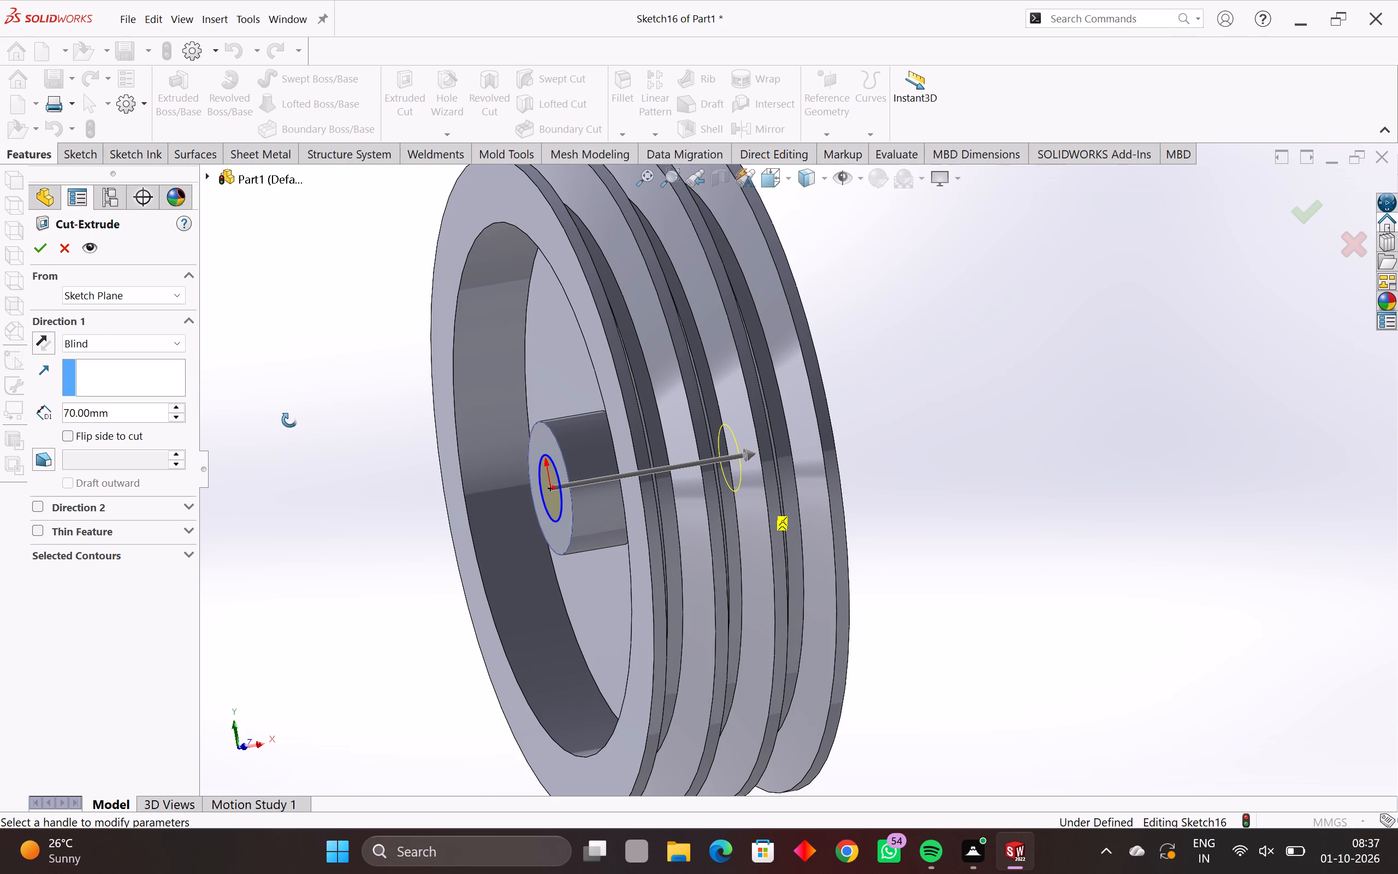
middle_click_drag(289, 420, 260, 438)
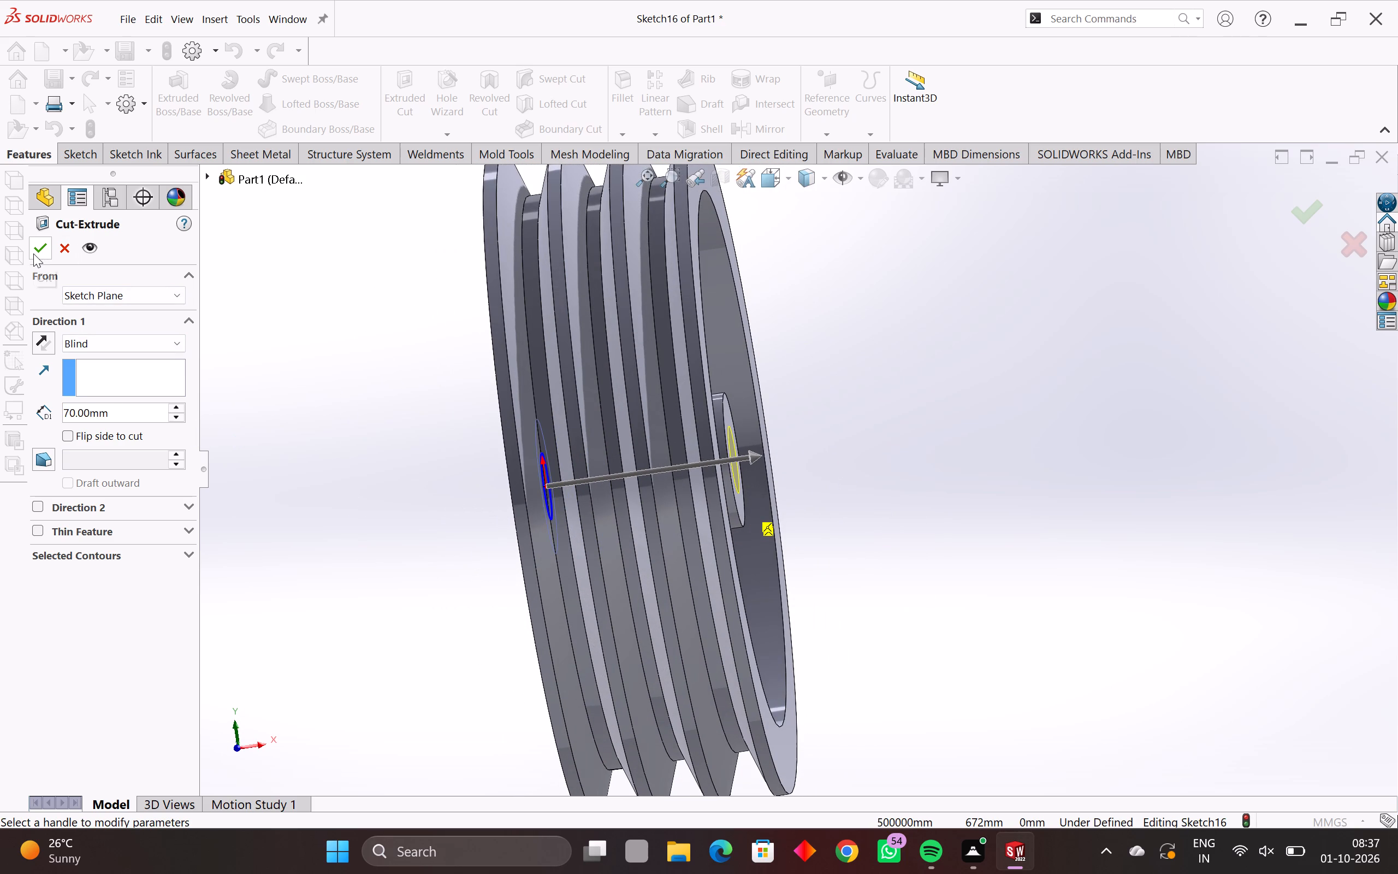
left_click(33, 253)
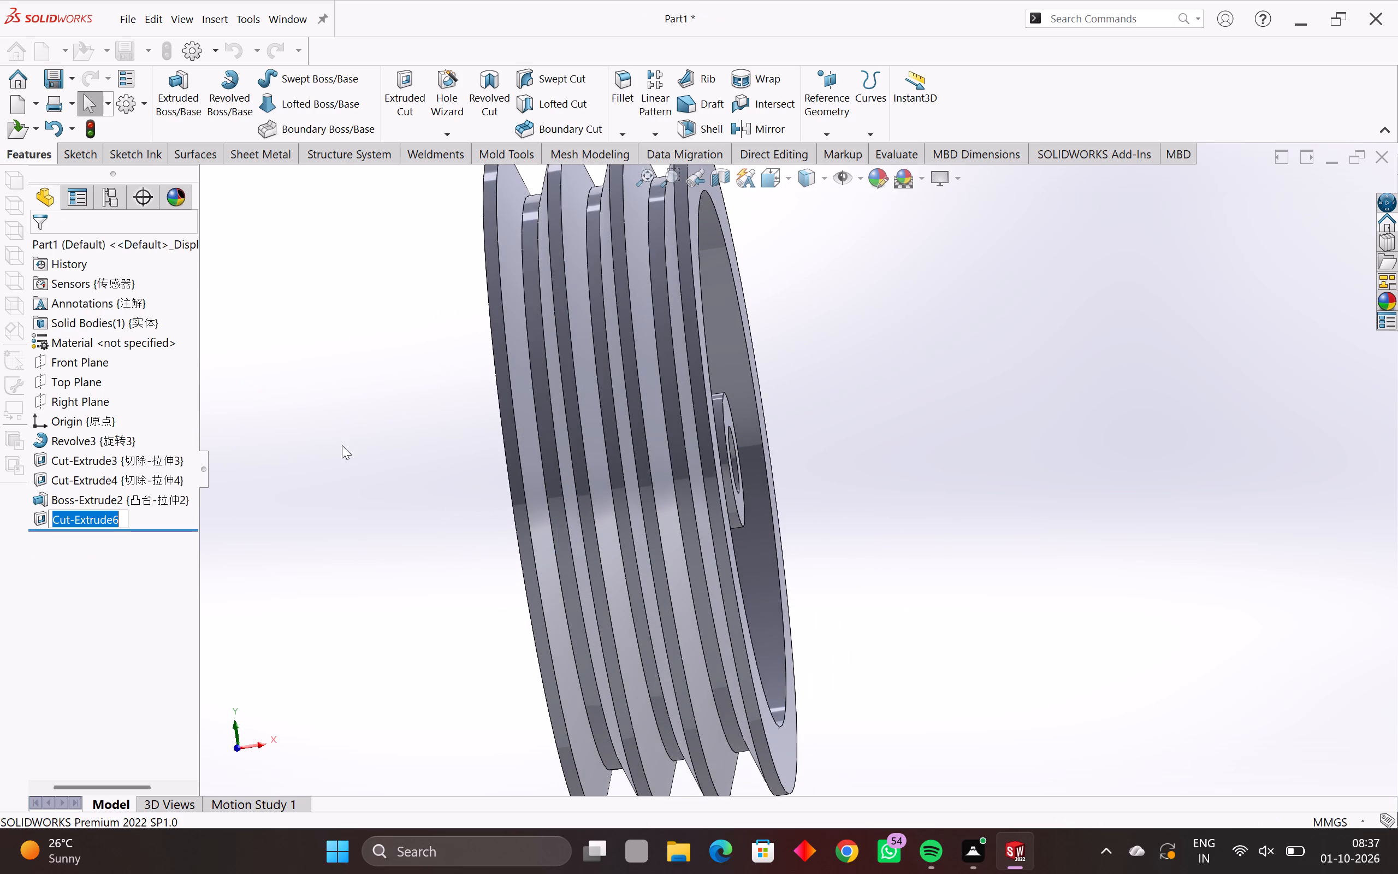
Inspect the bore through the hub from both sides of the pulley.
middle_click_drag(342, 445, 0, 559)
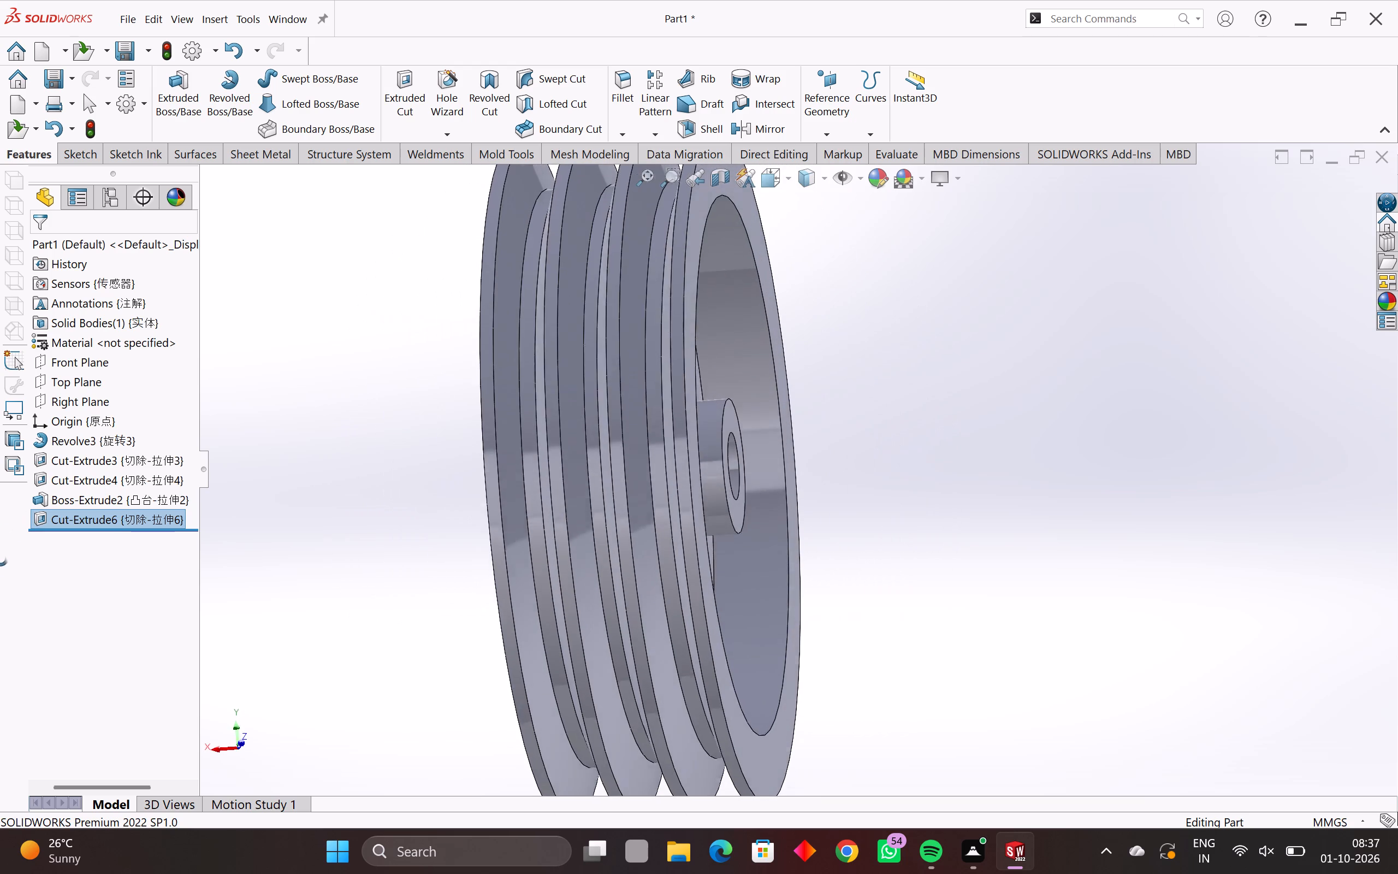
middle_click_drag(0, 559, 0, 607)
scroll(438, 442, "down", 1)
middle_click_drag(445, 442, 355, 456)
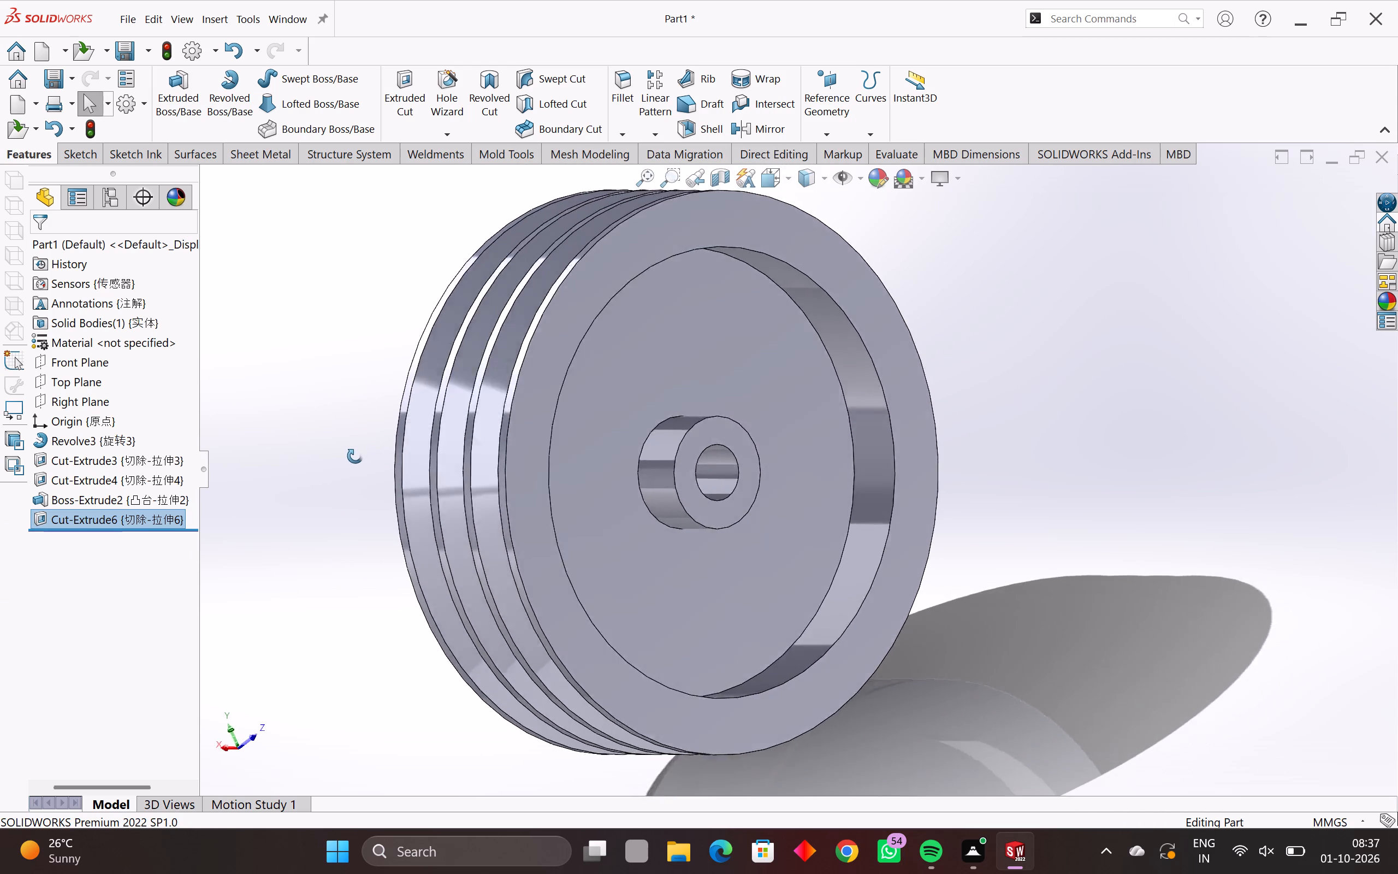
middle_click_drag(355, 456, 300, 467)
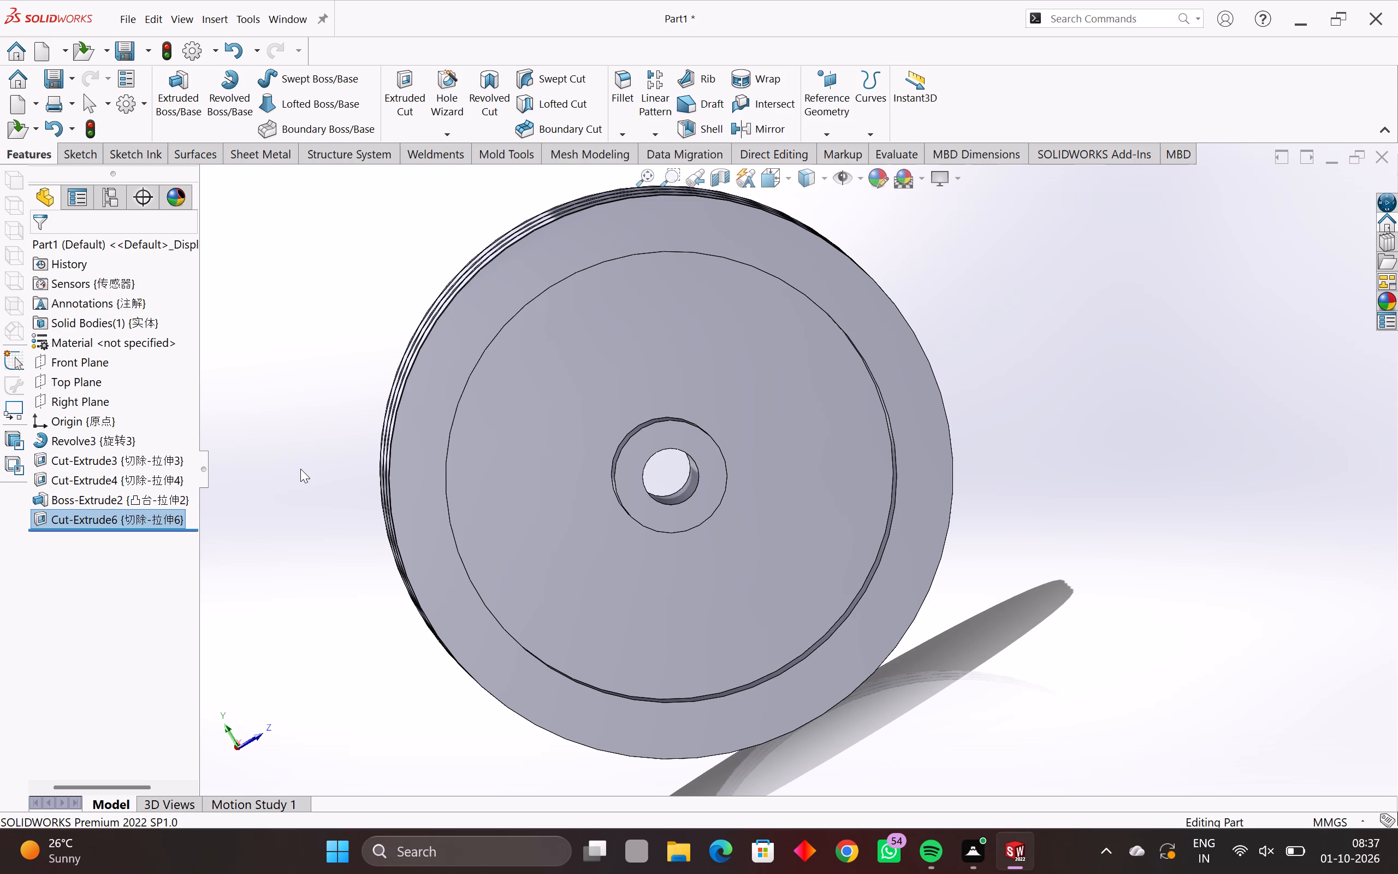
middle_click_drag(346, 492, 749, 475)
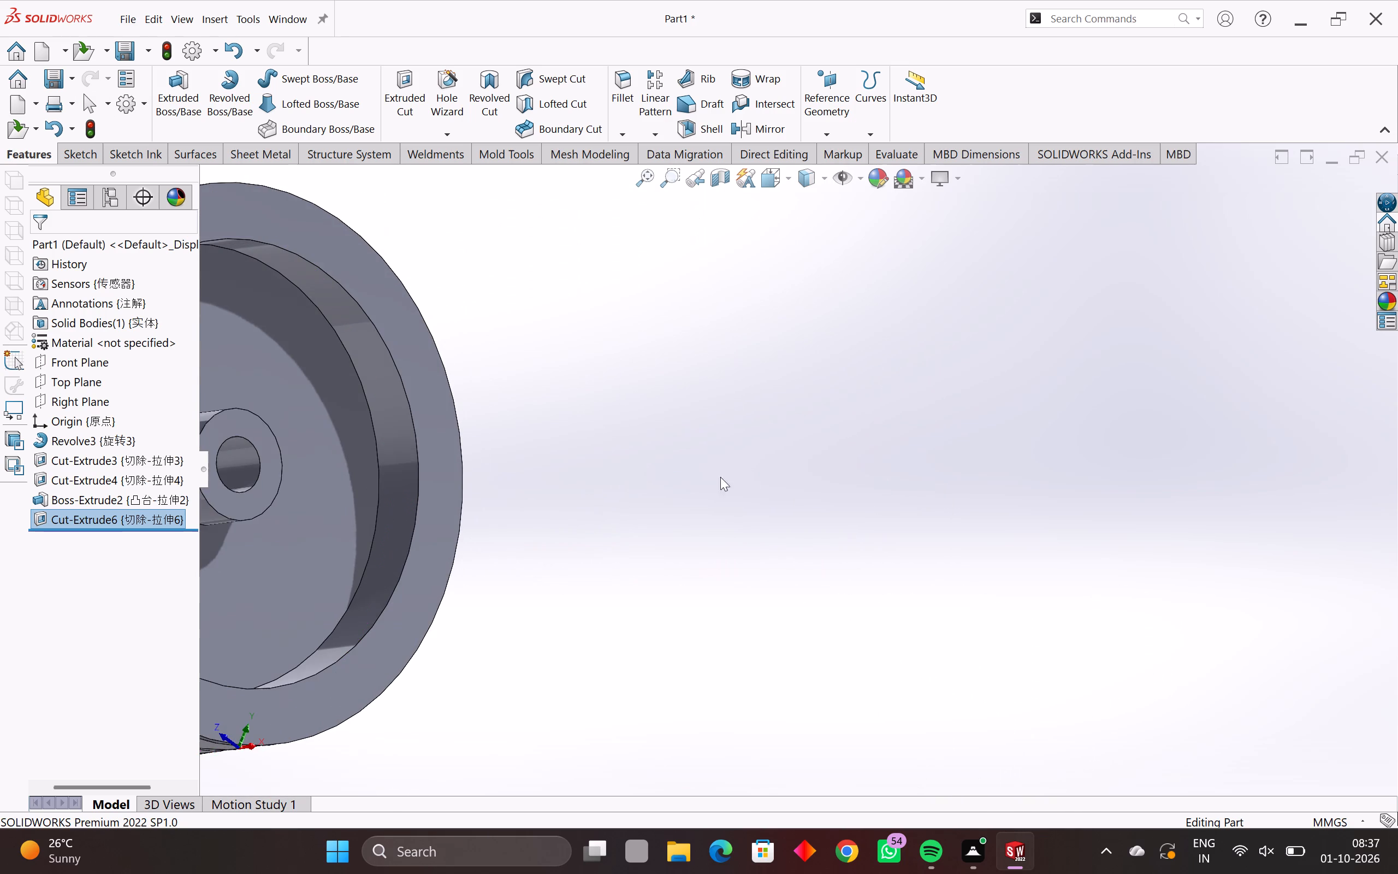
scroll(503, 510, "down", 1)
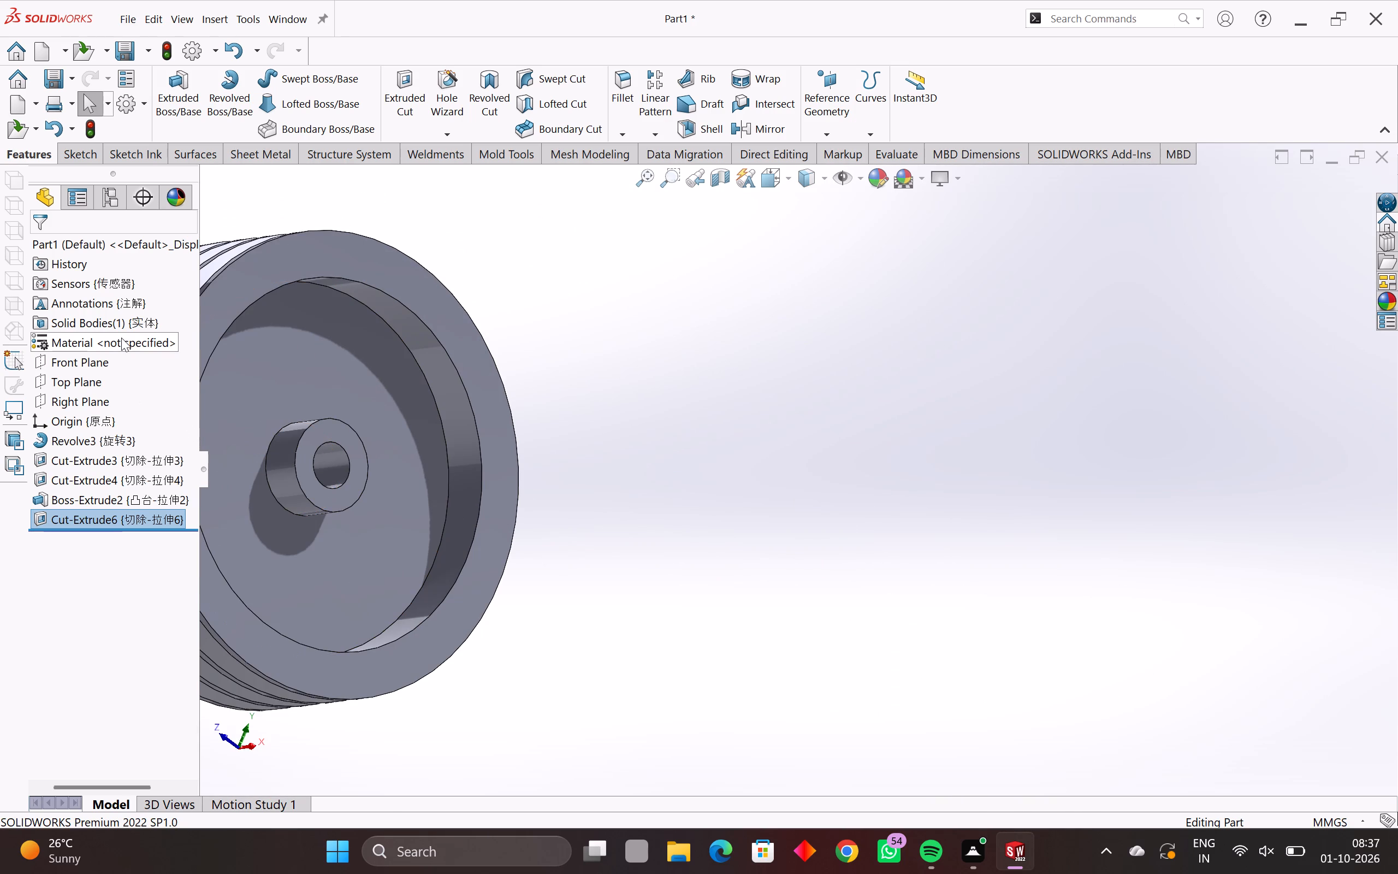
Open a new sketch on the Right Plane.
left_click(96, 383)
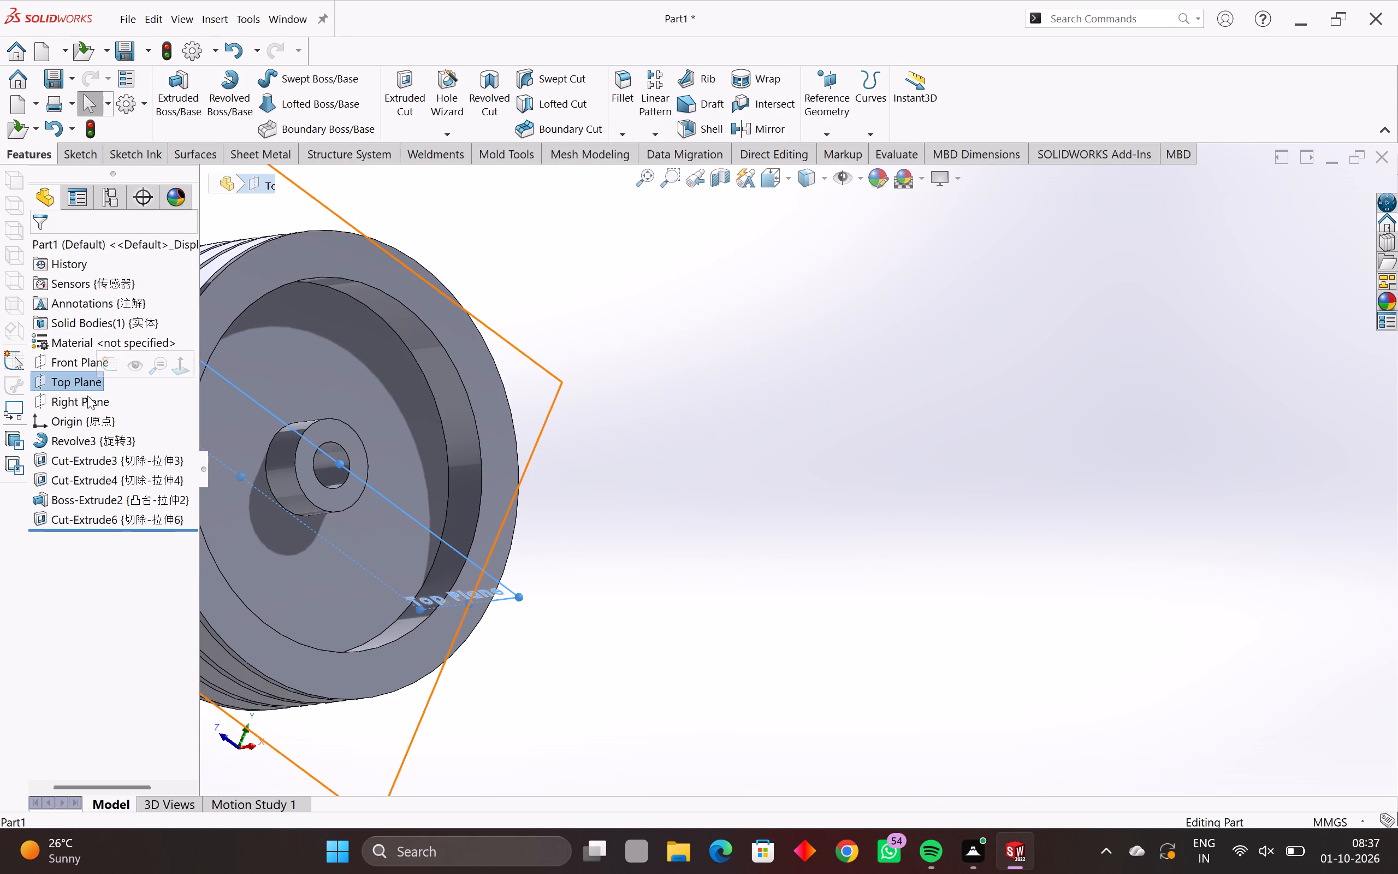
left_click(80, 404)
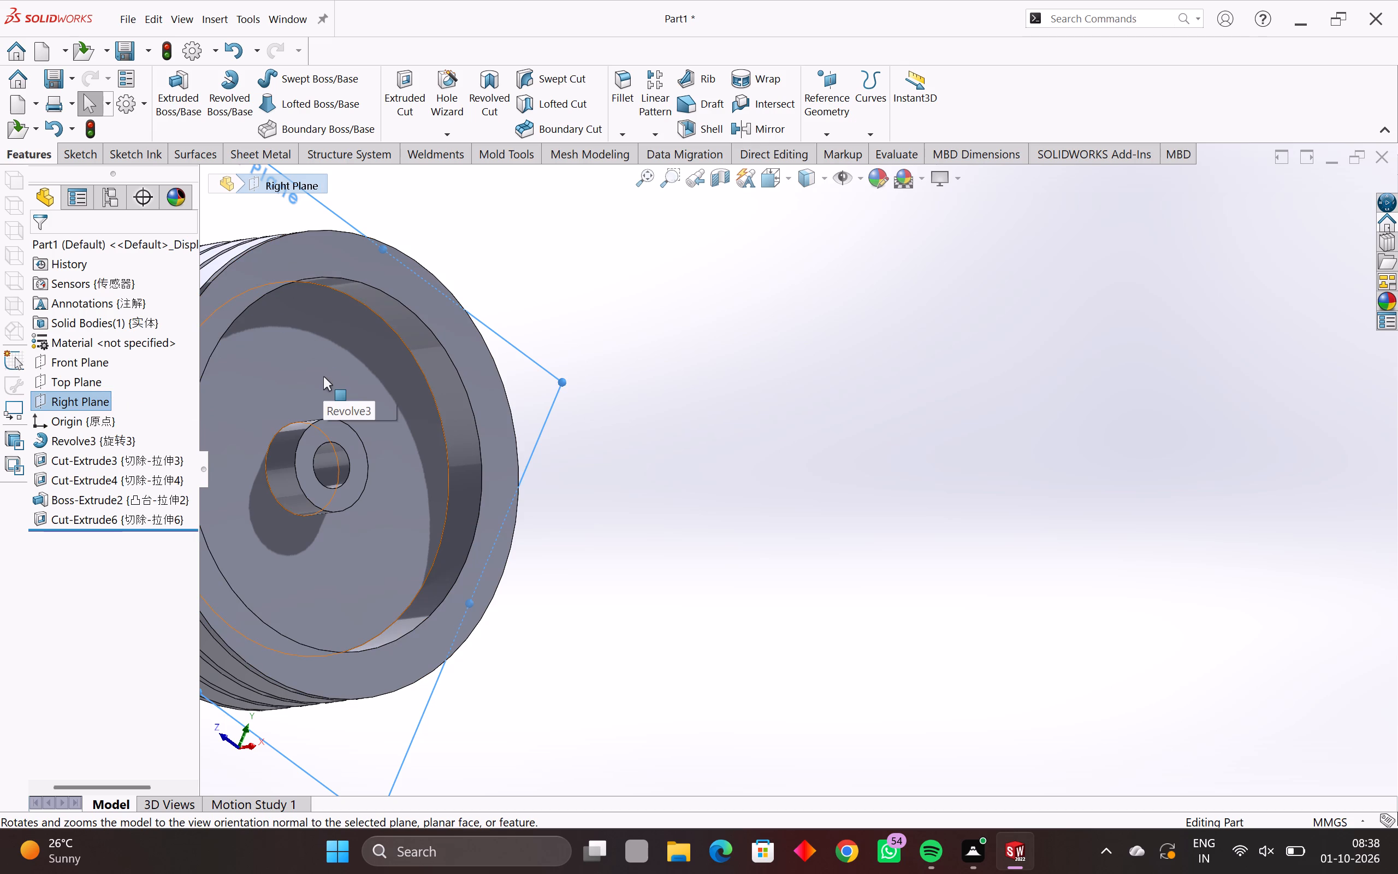
left_click(97, 398)
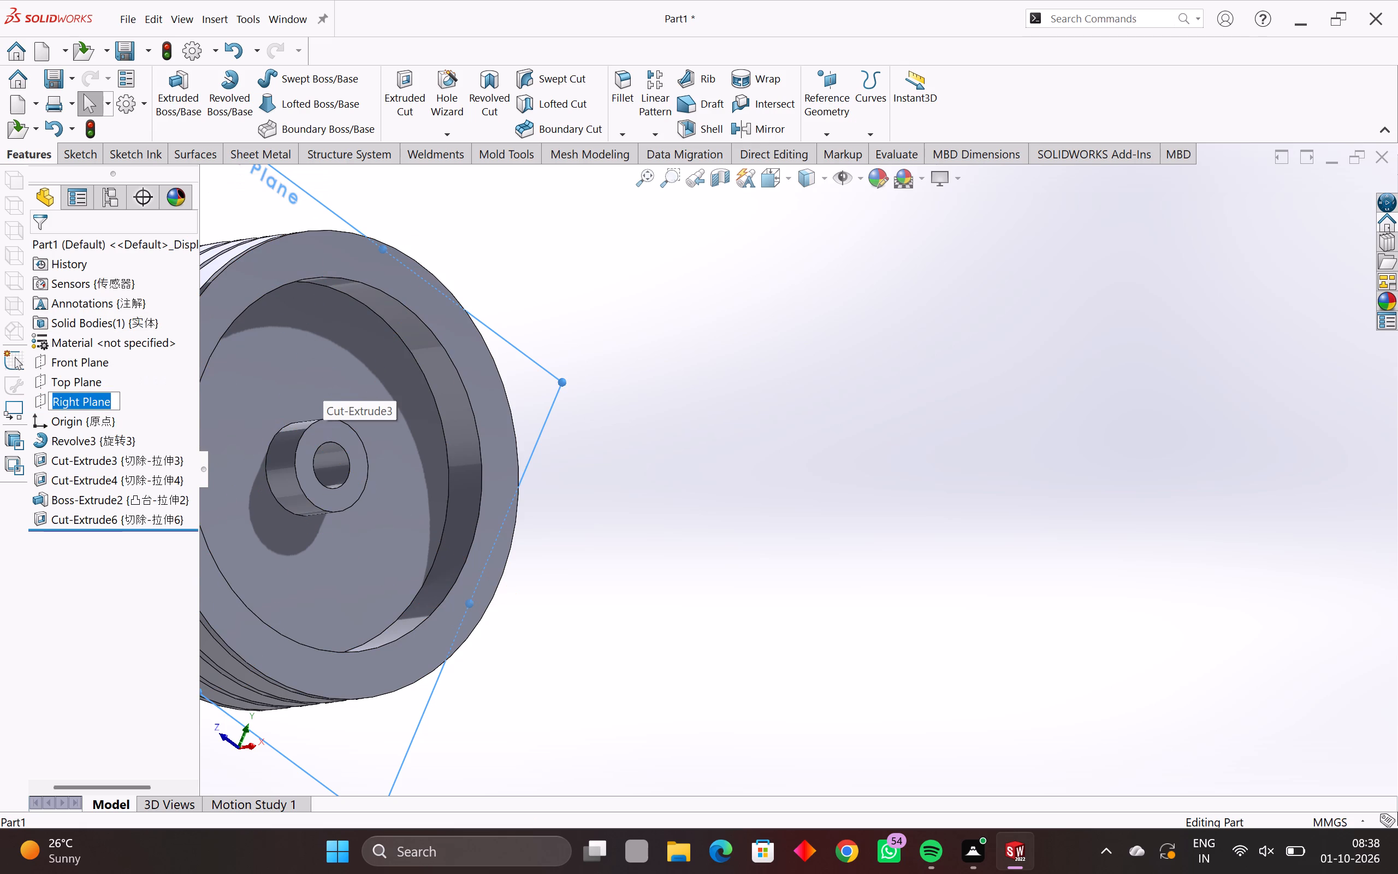
left_click(89, 403)
left_click(109, 404)
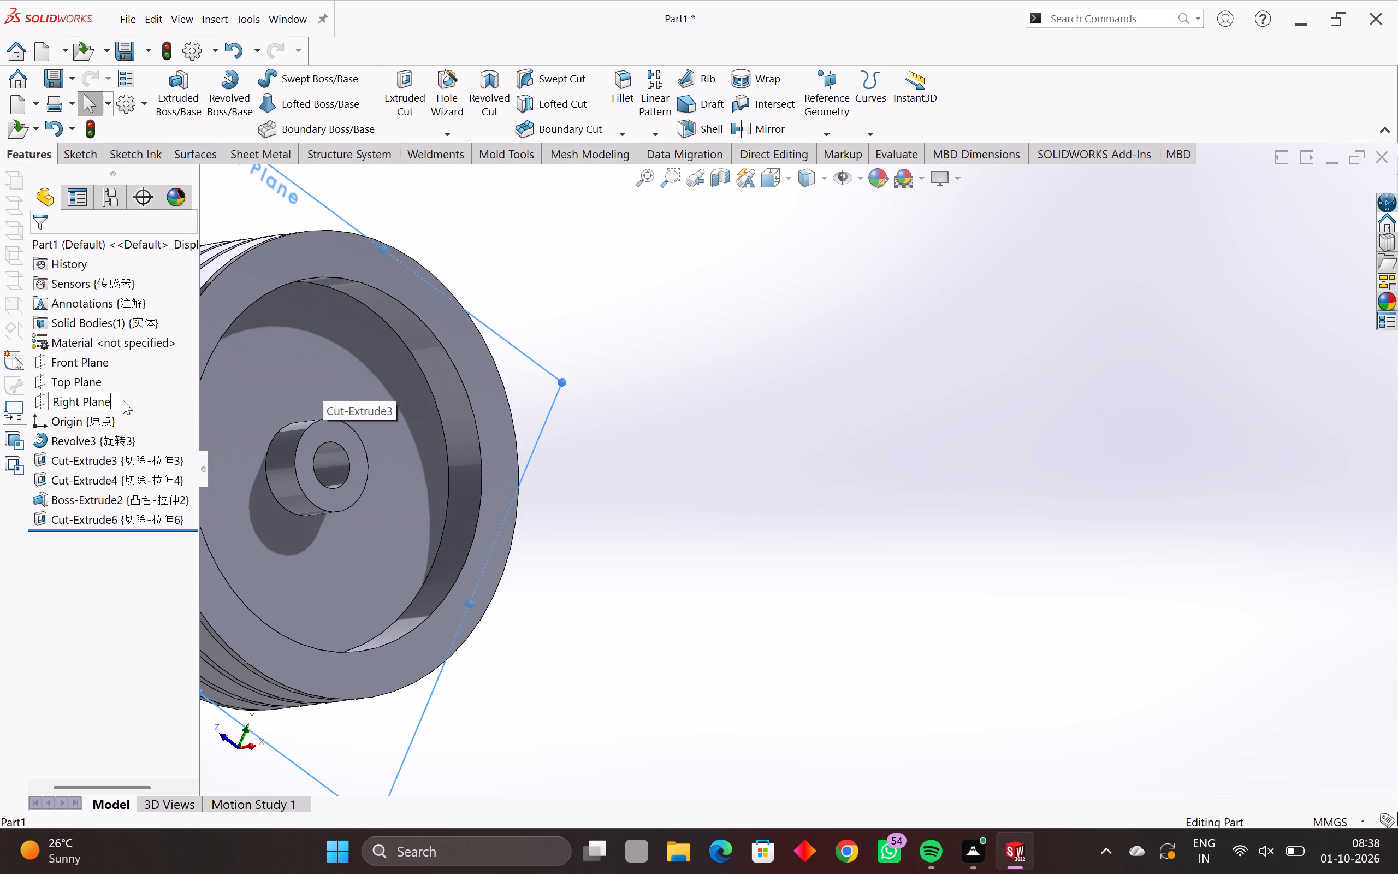
left_click(126, 399)
left_click(140, 376)
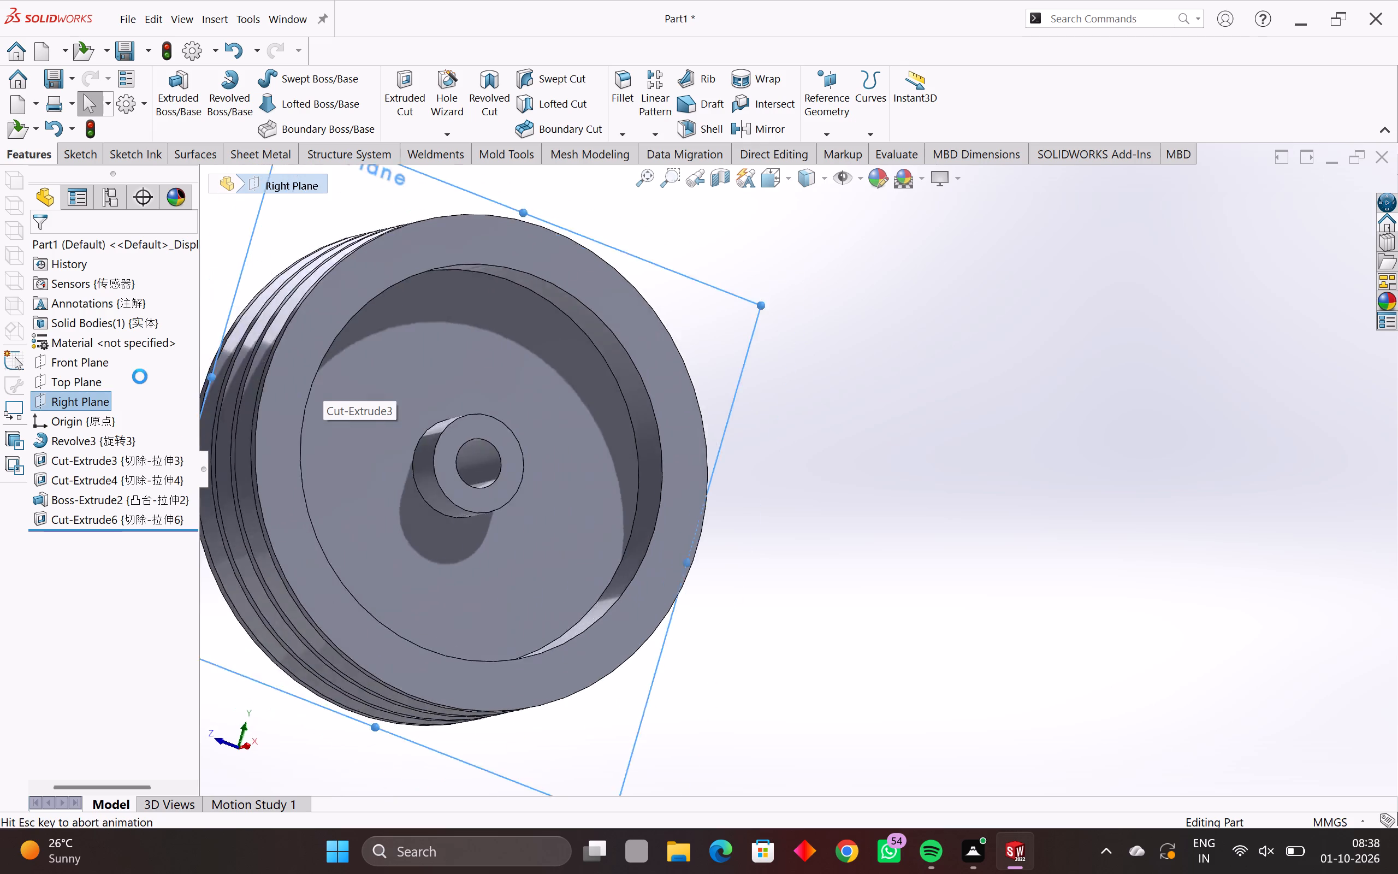
Draw a circle centred on the origin around the hub and set its radius to 62.5 mm.
scroll(829, 454, "up", 2)
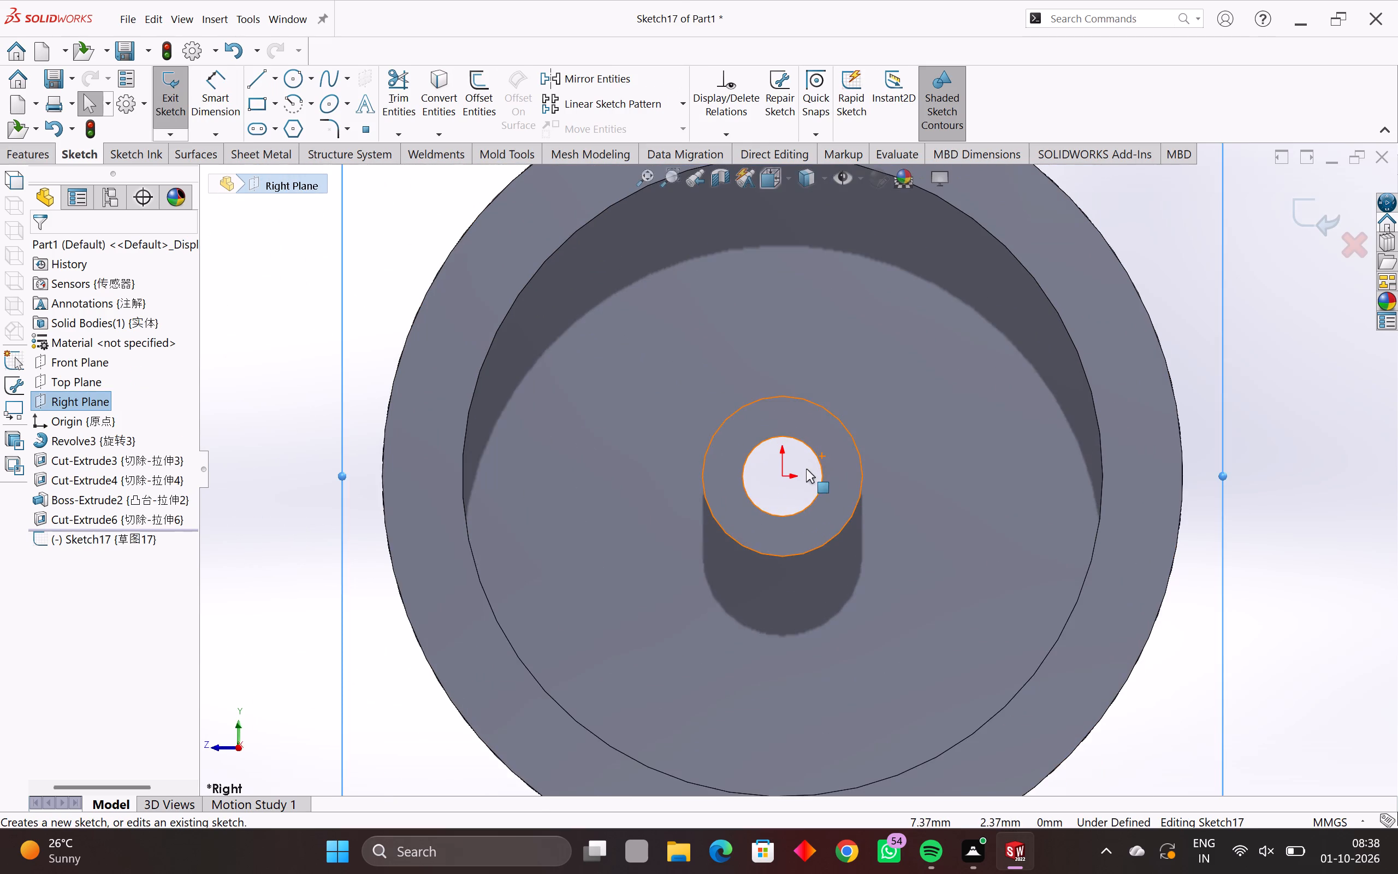
scroll(804, 469, "up", 2)
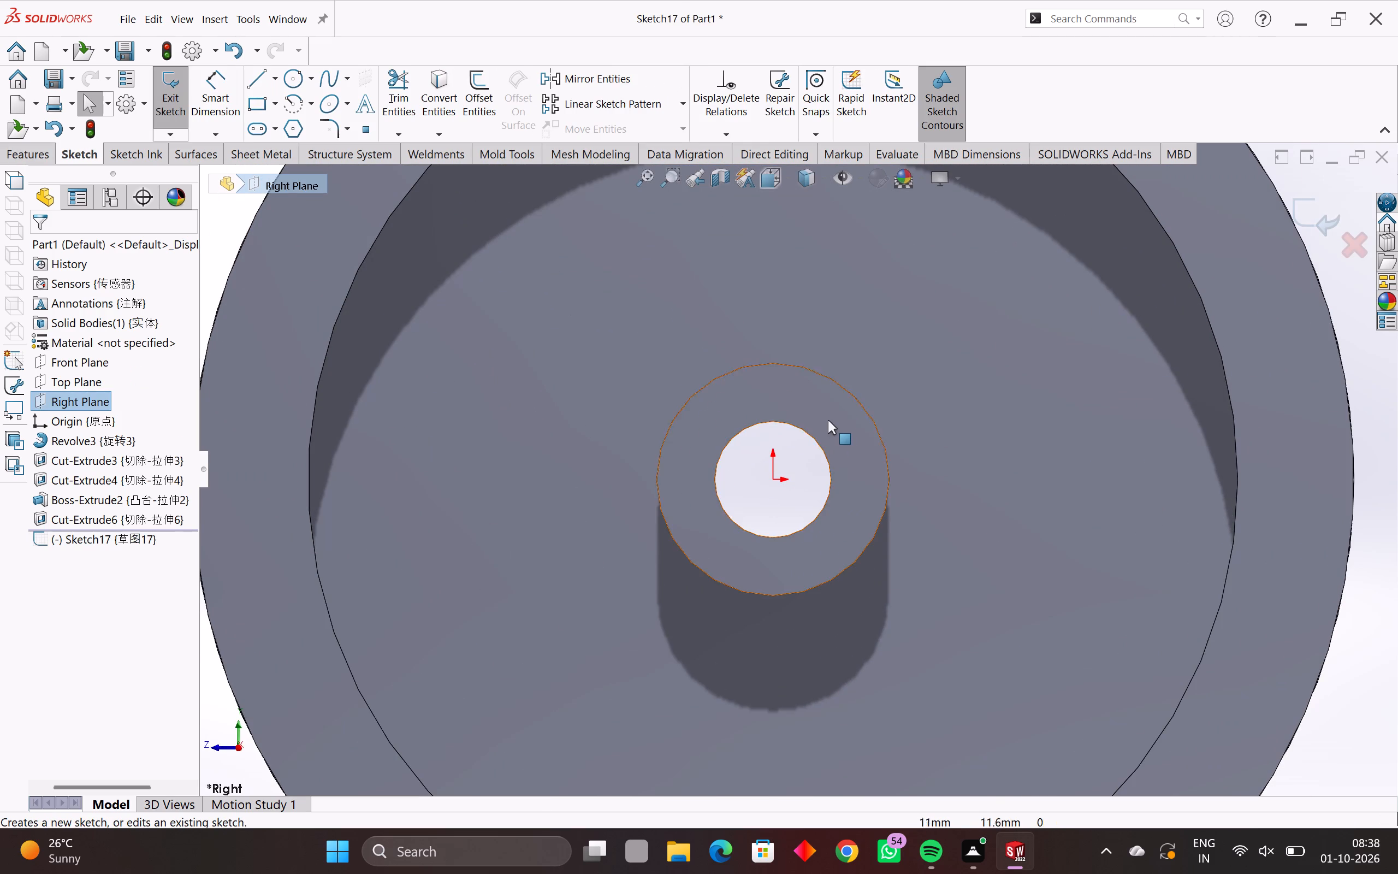
key("c")
key("Escape")
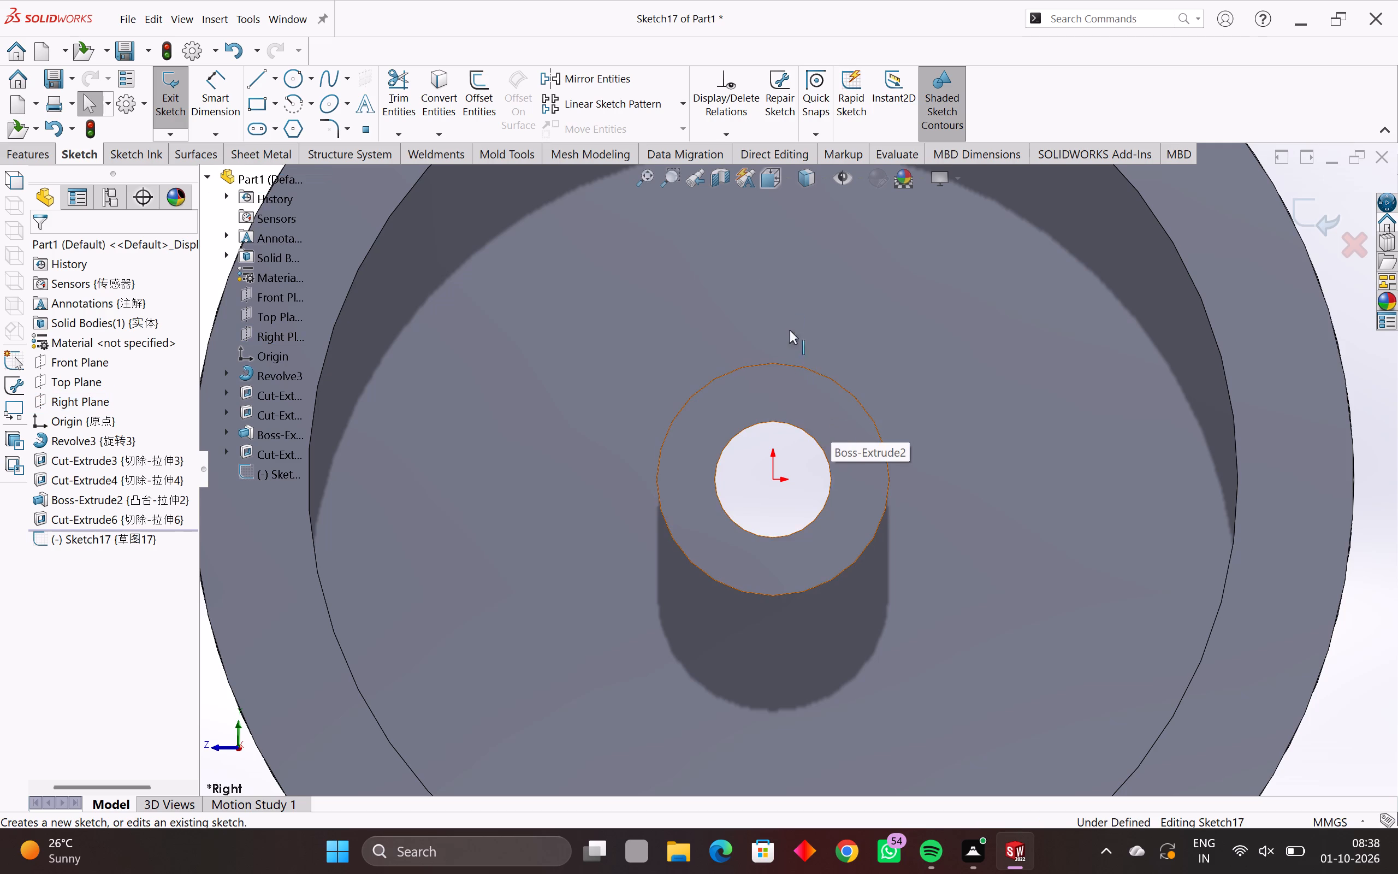
left_click(298, 72)
left_click(770, 481)
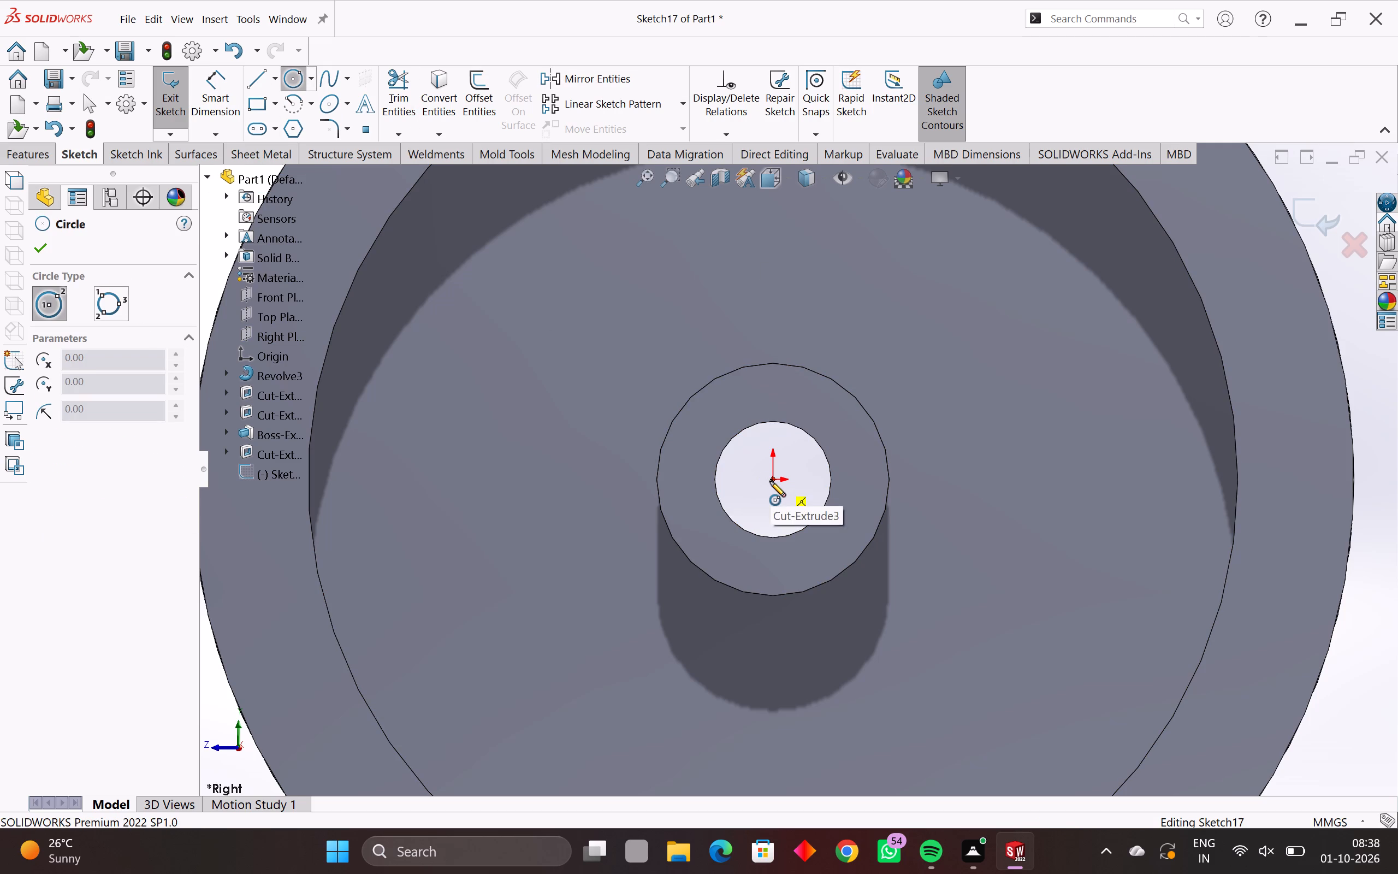
middle_click_drag(868, 532, 951, 560)
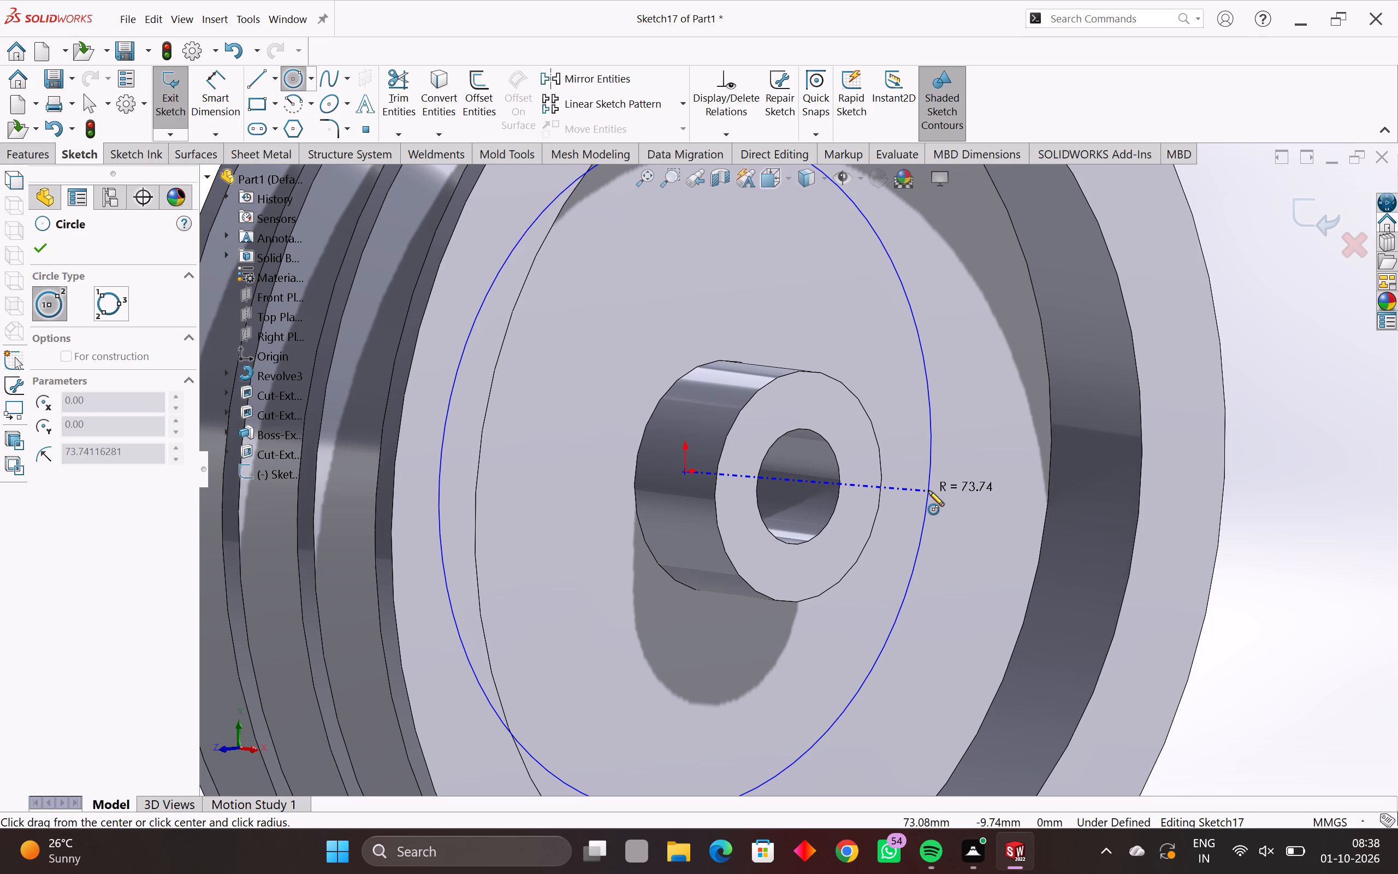
scroll(928, 491, "down", 1)
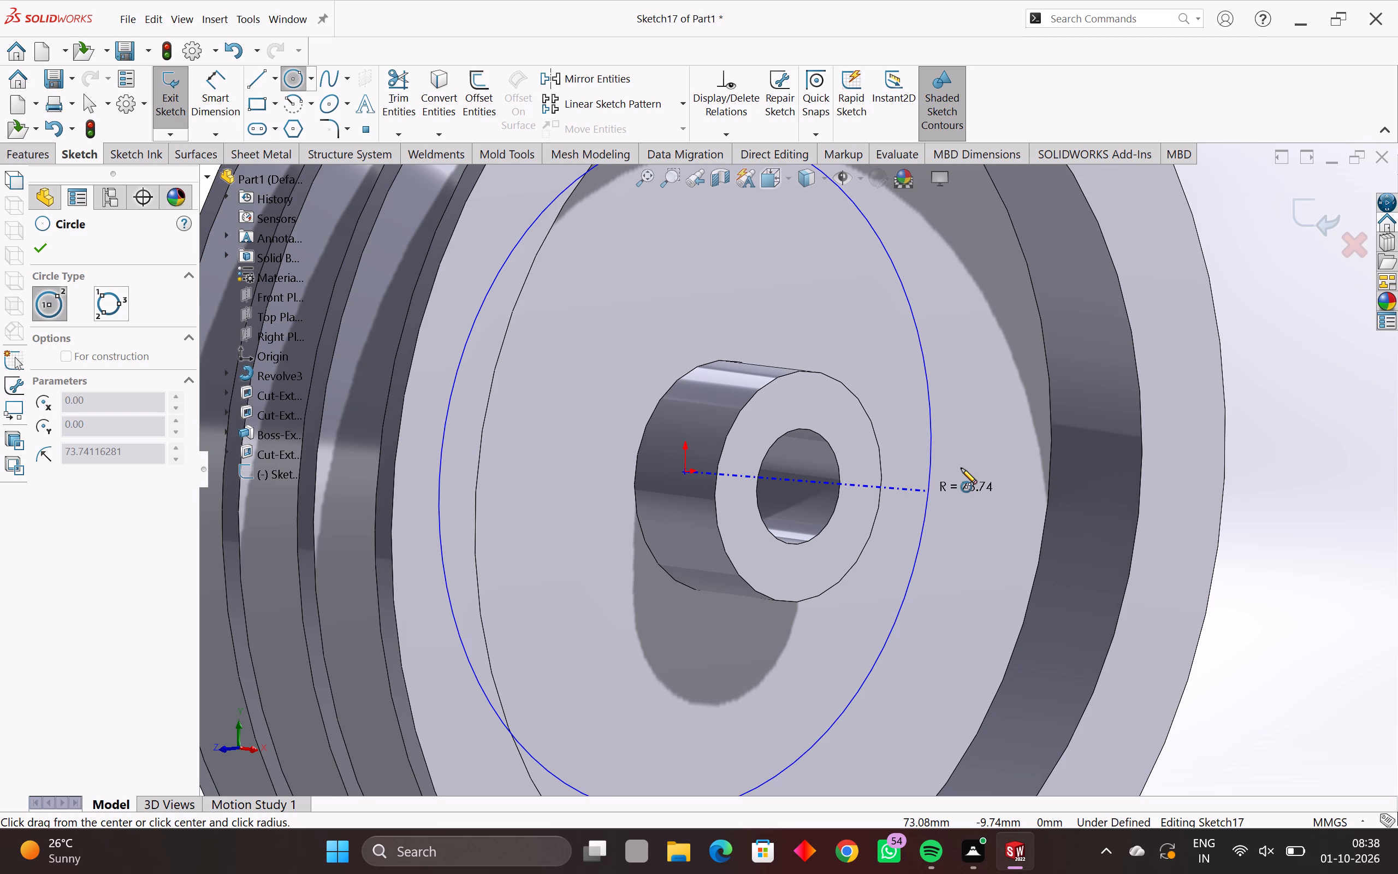
left_click(963, 470)
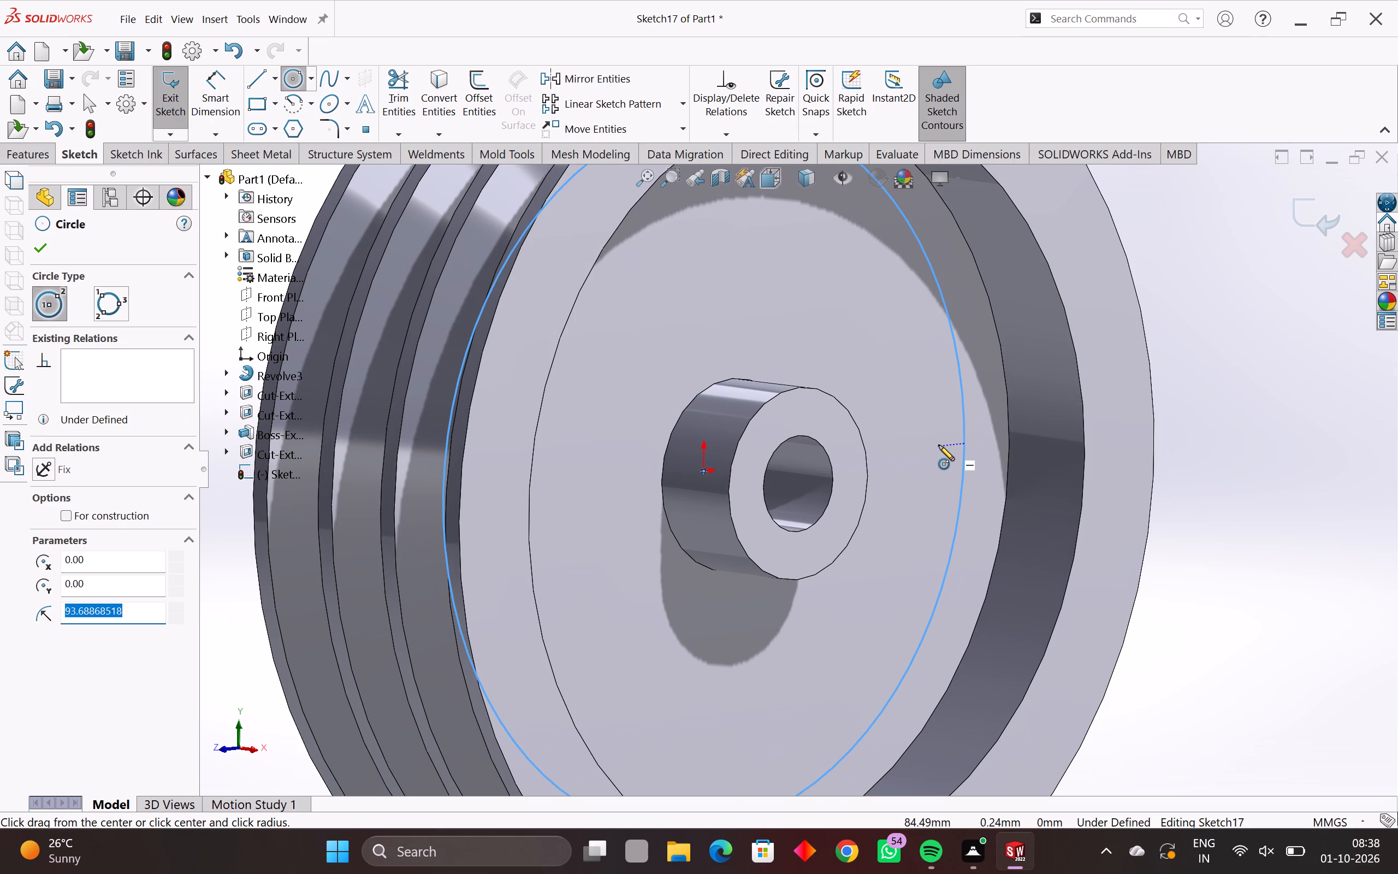
scroll(932, 452, "down", 1)
middle_click_drag(931, 452, 850, 455)
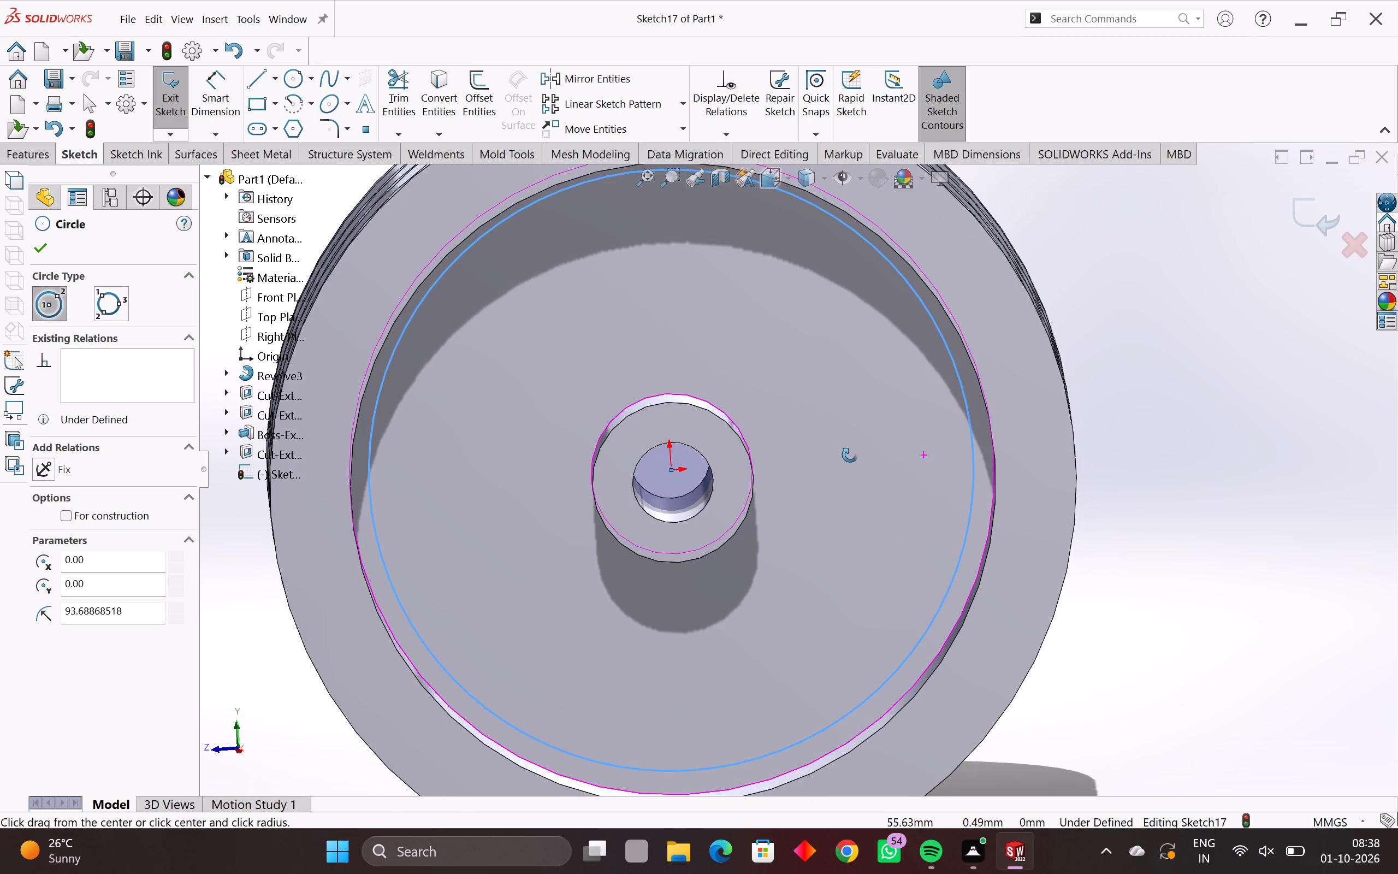
middle_click_drag(850, 455, 859, 450)
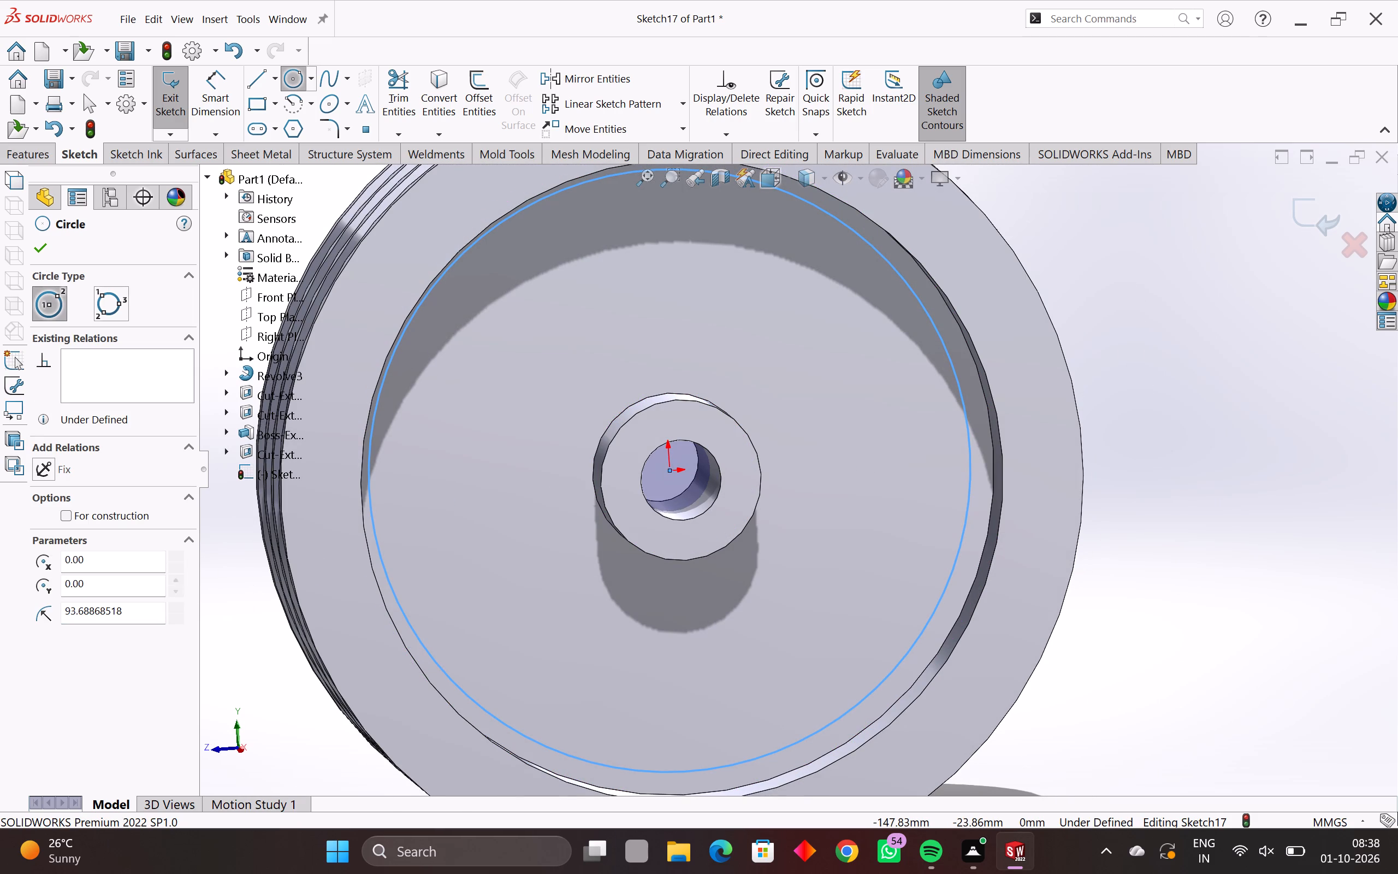
left_click_drag(143, 613, 11, 654)
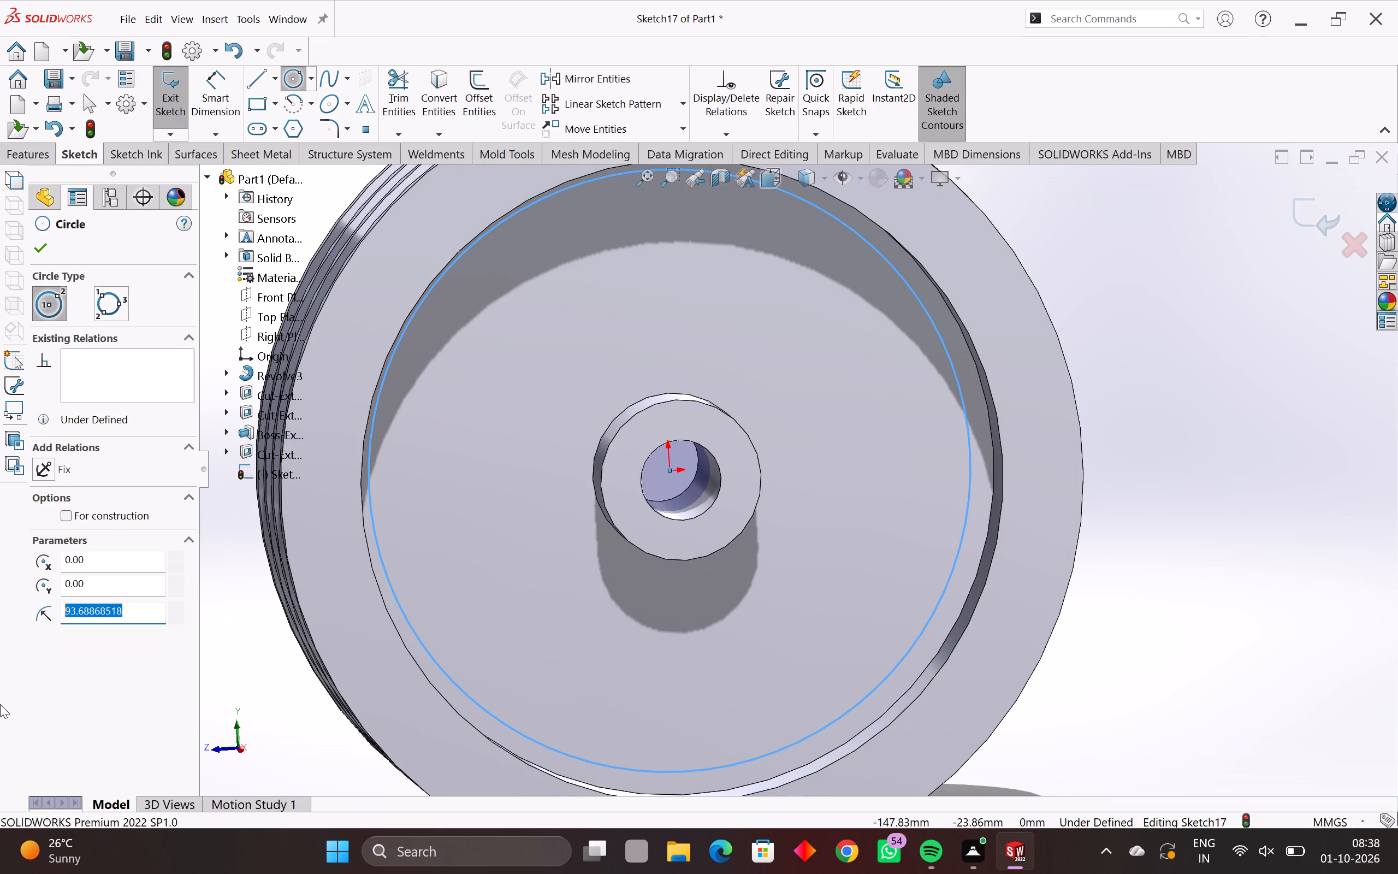
type("62.5")
key("Return")
key("Return")
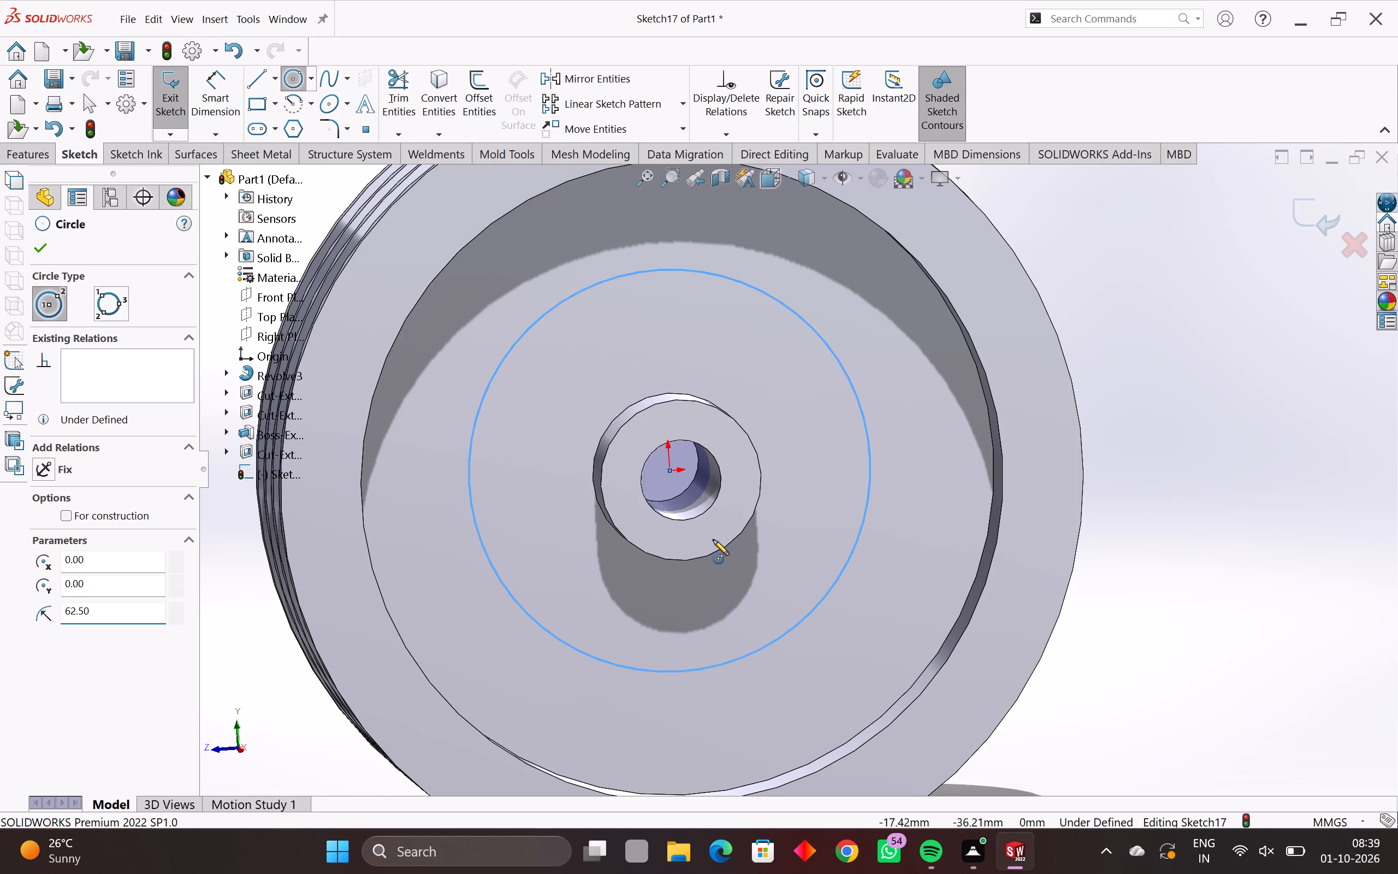
Convert the 62.5 mm radius circle to construction geometry and leave the Circle tool.
middle_click_drag(909, 436, 892, 450)
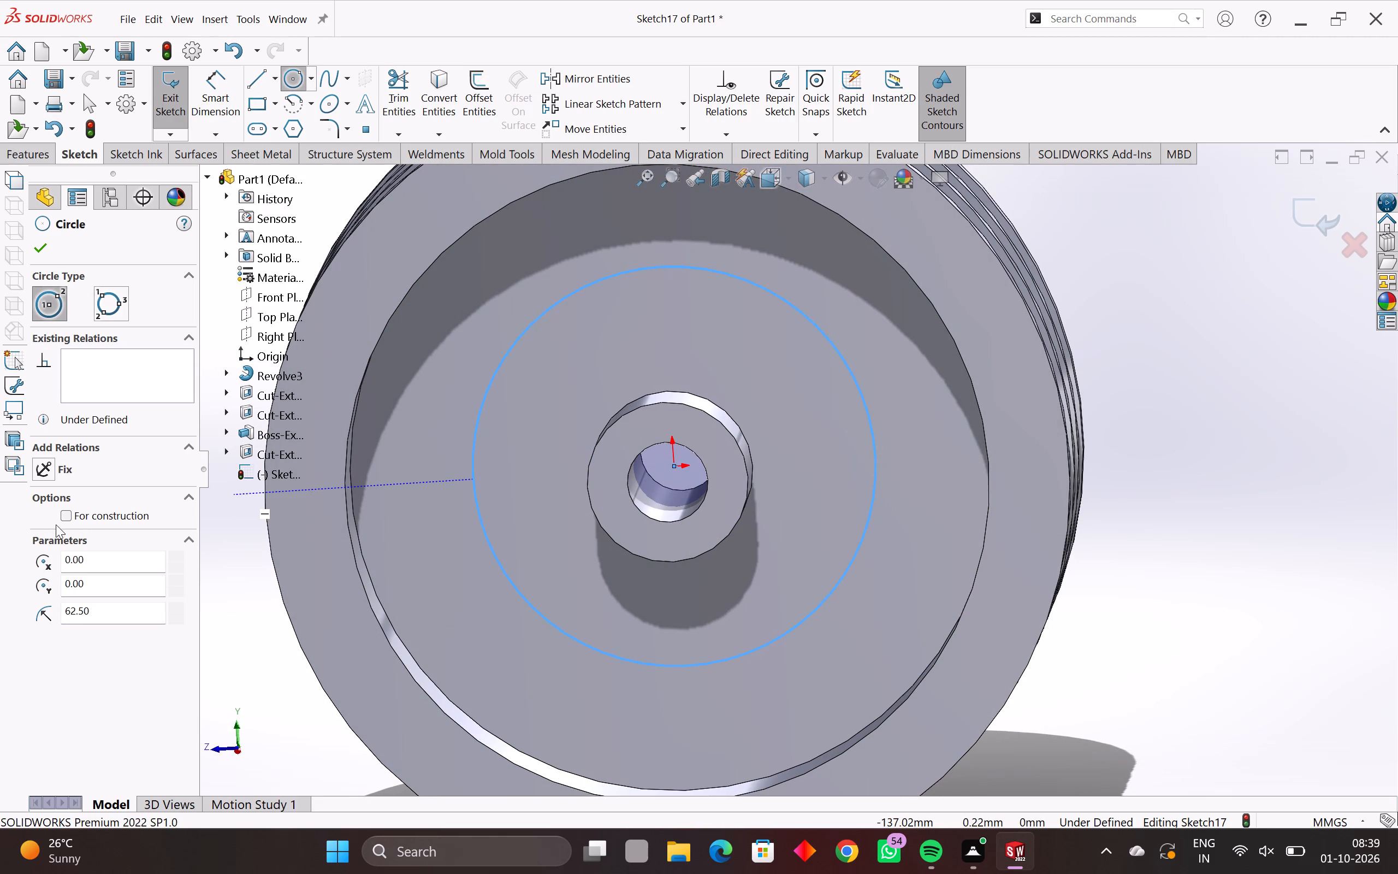
left_click(69, 512)
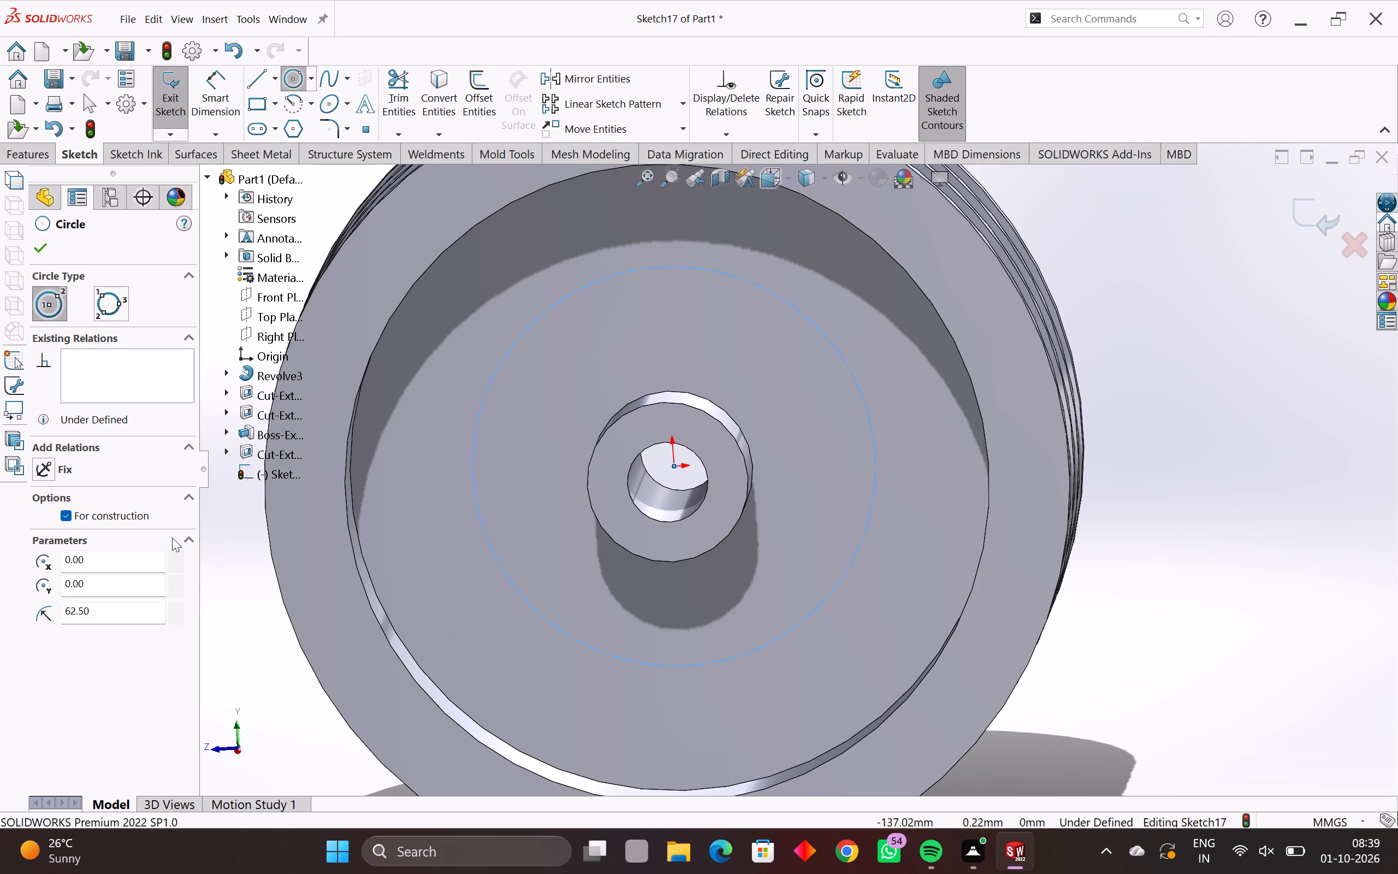
key("Escape")
key("Escape")
key("Escape")
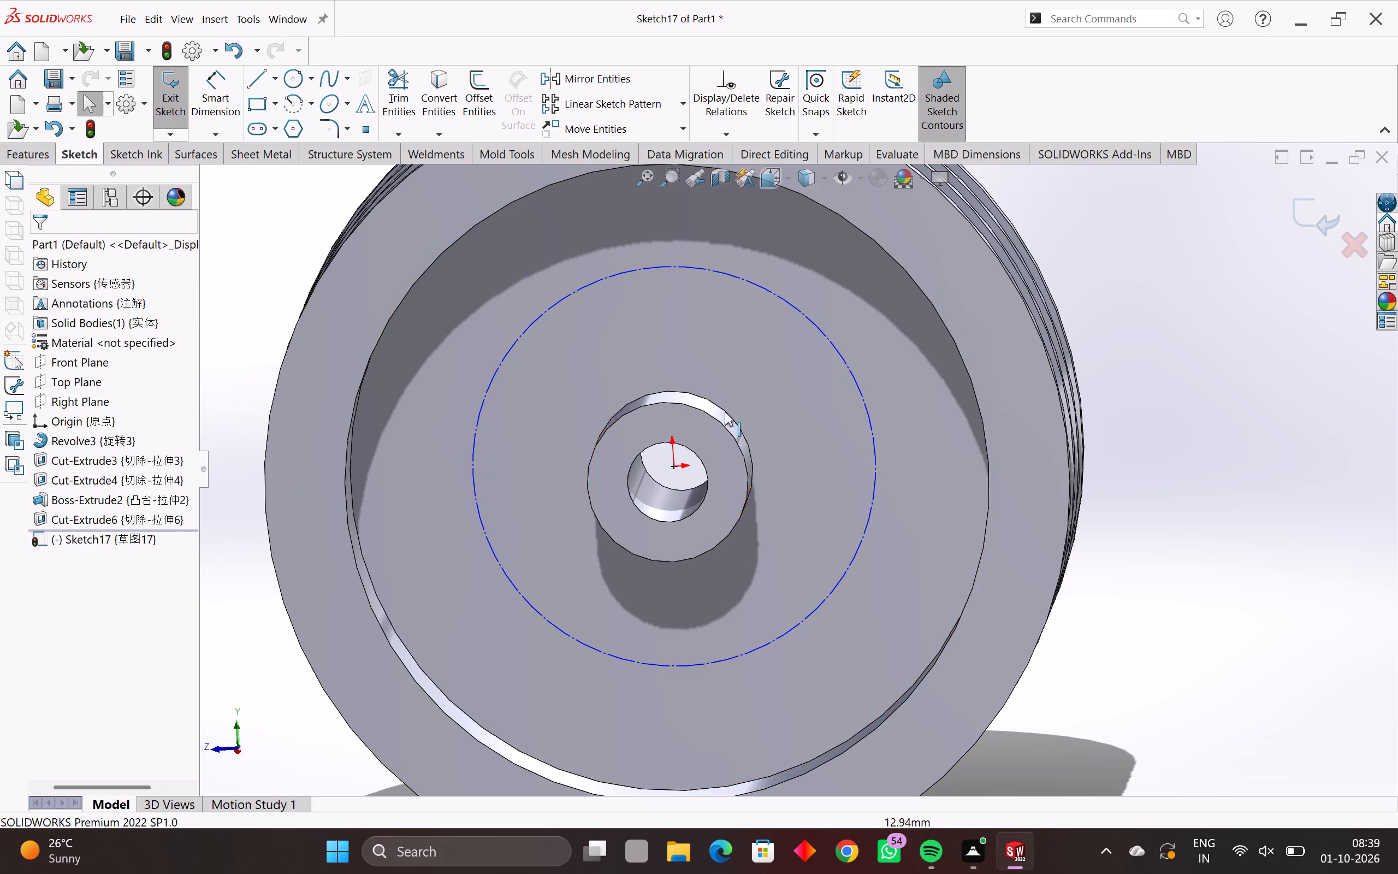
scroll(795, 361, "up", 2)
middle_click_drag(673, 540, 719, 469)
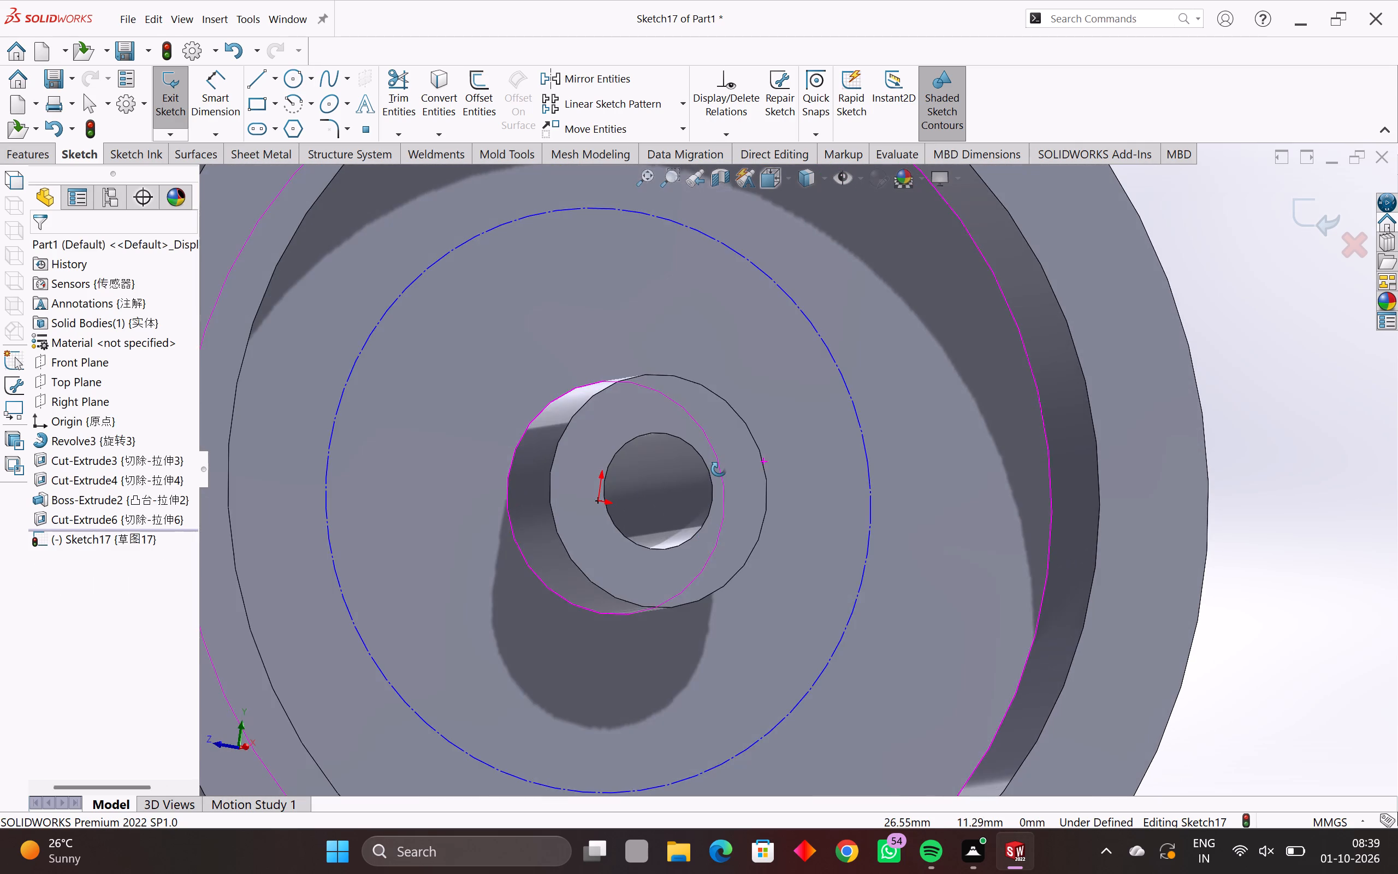
Draw a circle of about 12.5 mm radius centred on the top point of the 62.5 mm radius construction circle.
middle_click_drag(719, 469, 966, 452)
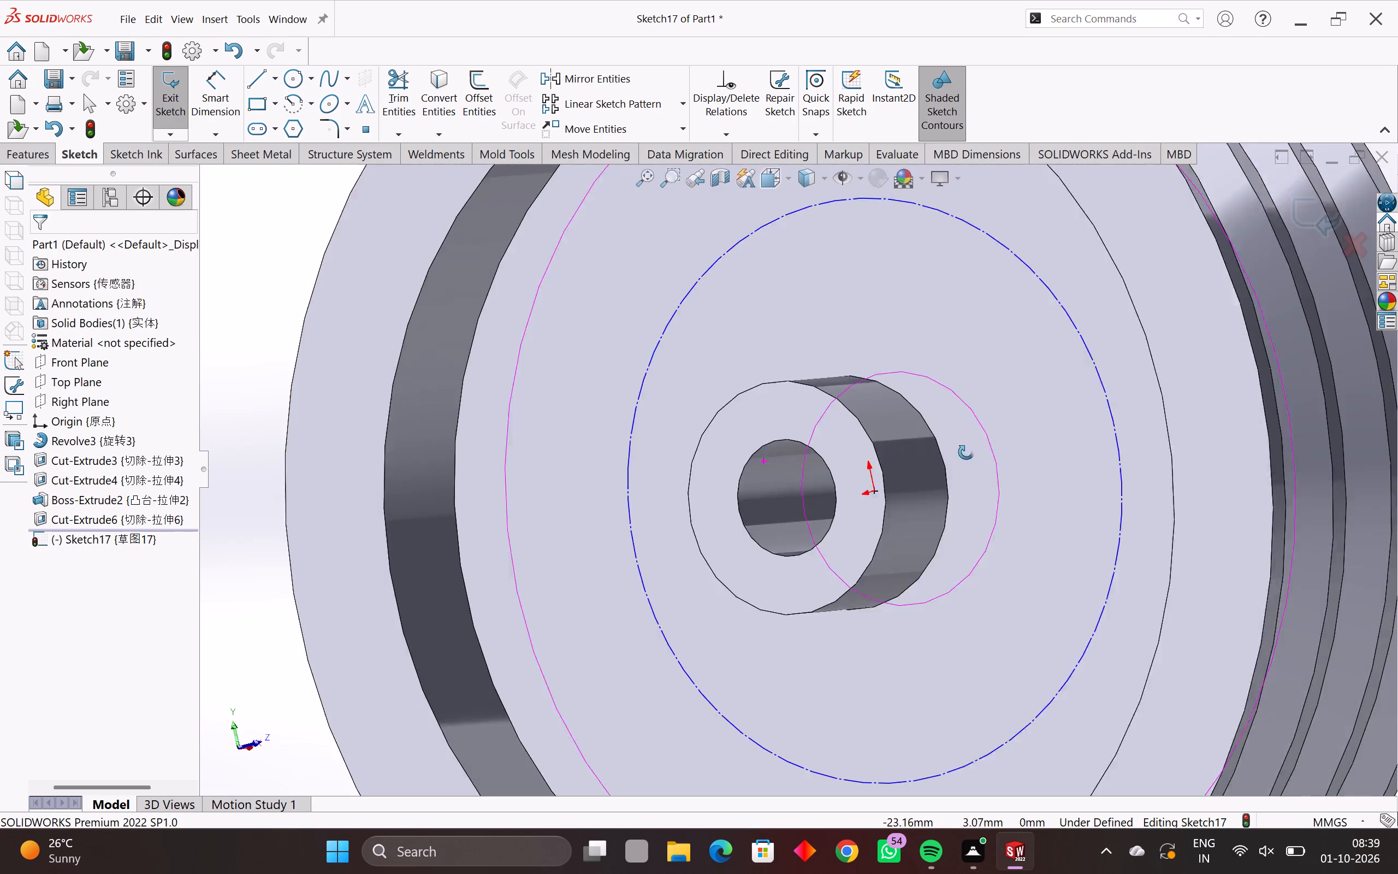
middle_click_drag(966, 452, 745, 497)
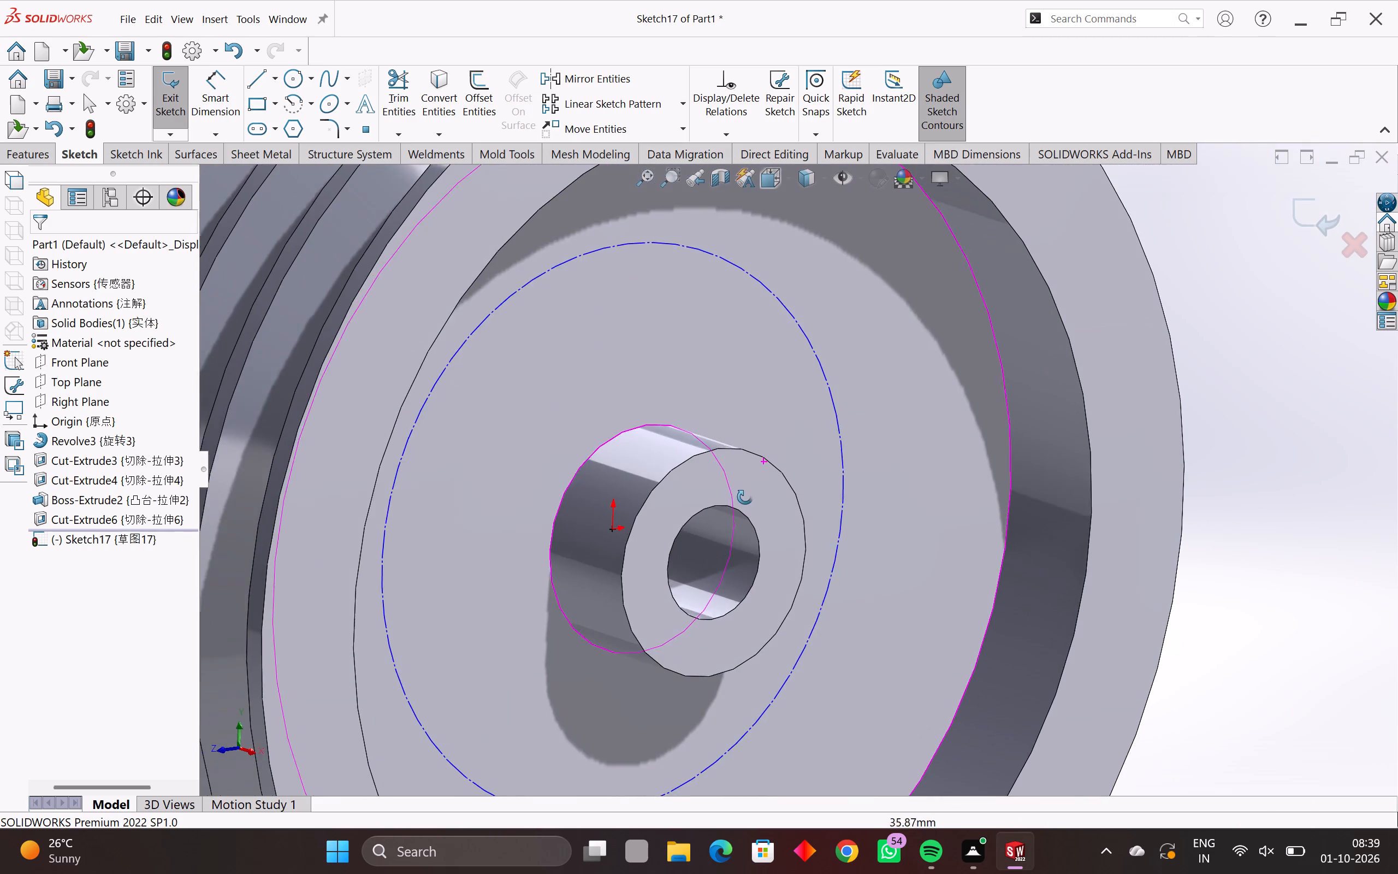
middle_click_drag(745, 497, 745, 498)
scroll(734, 510, "down", 2)
middle_click_drag(734, 510, 672, 517)
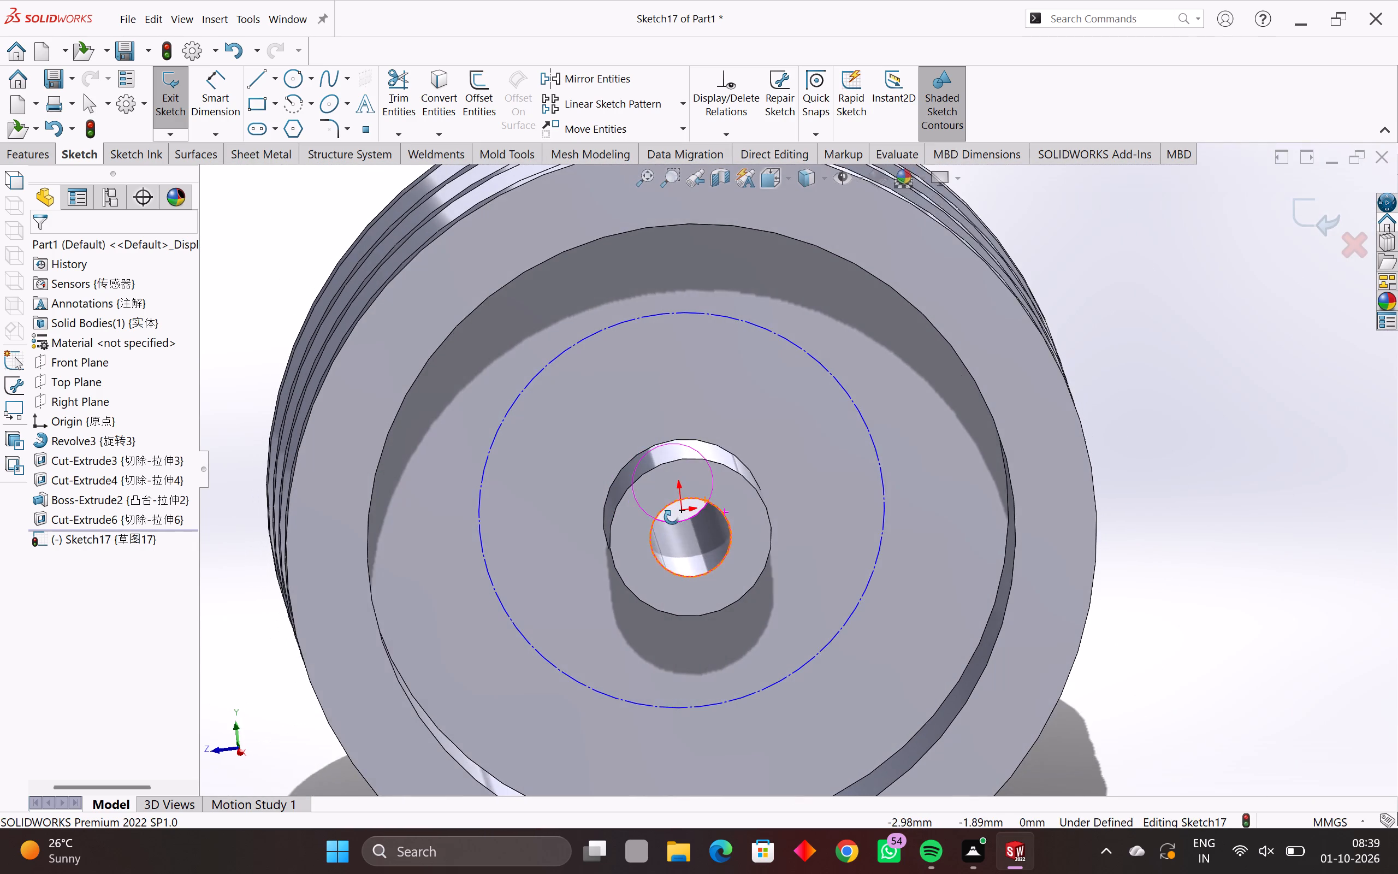
middle_click_drag(672, 517, 670, 512)
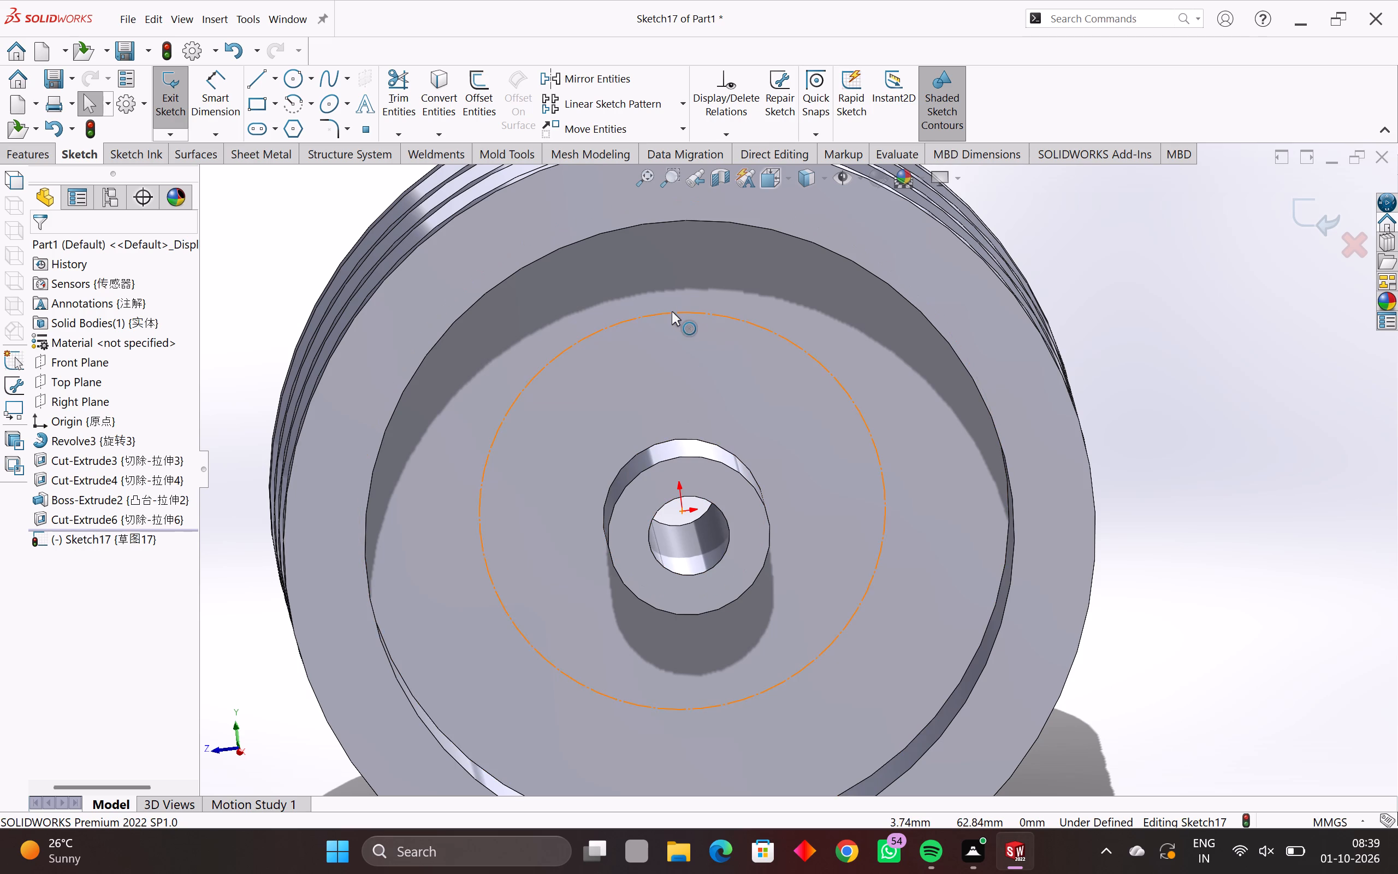
middle_click_drag(680, 342, 684, 305)
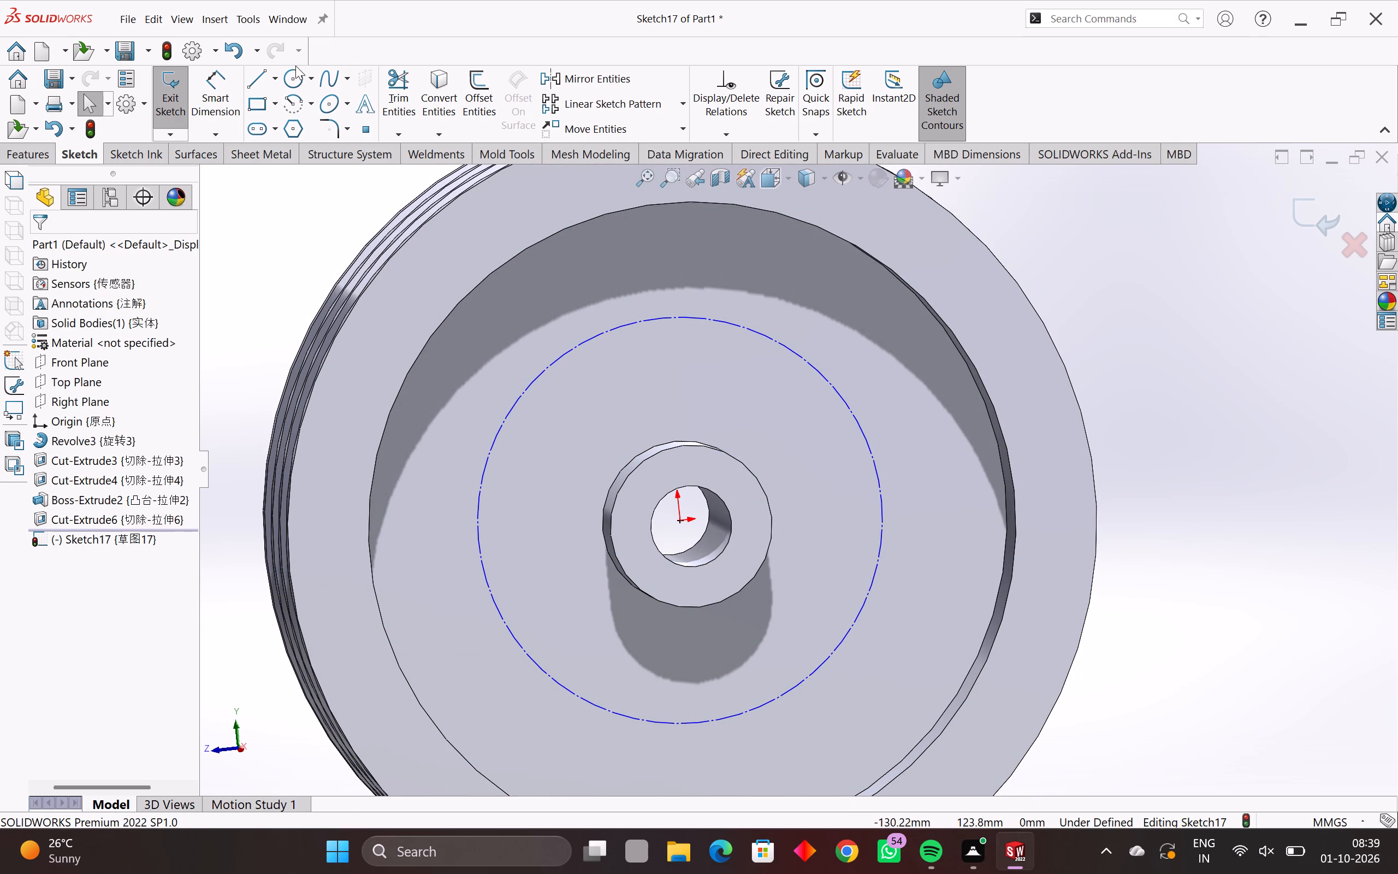
left_click(292, 70)
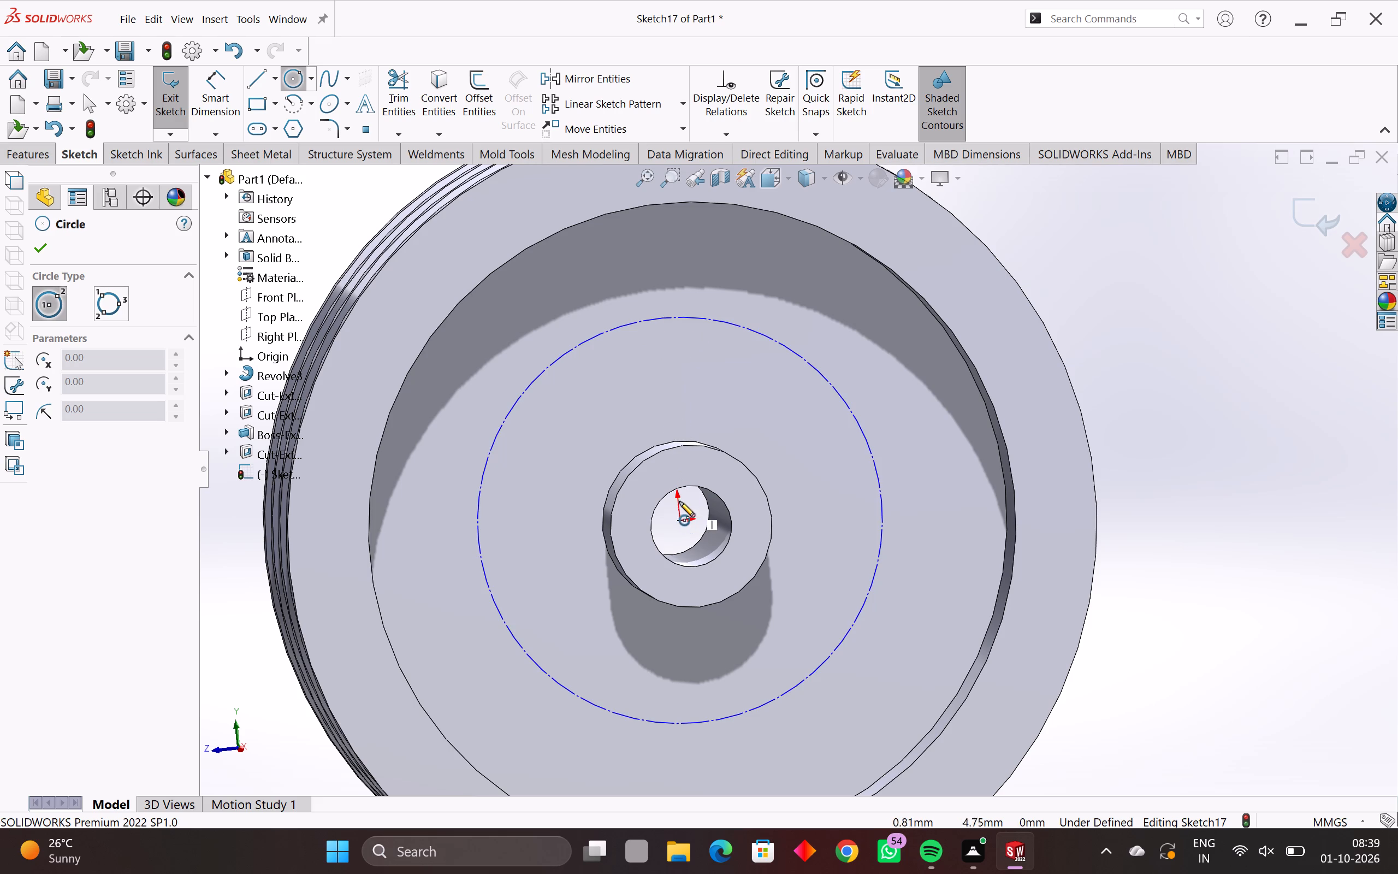
left_click(659, 318)
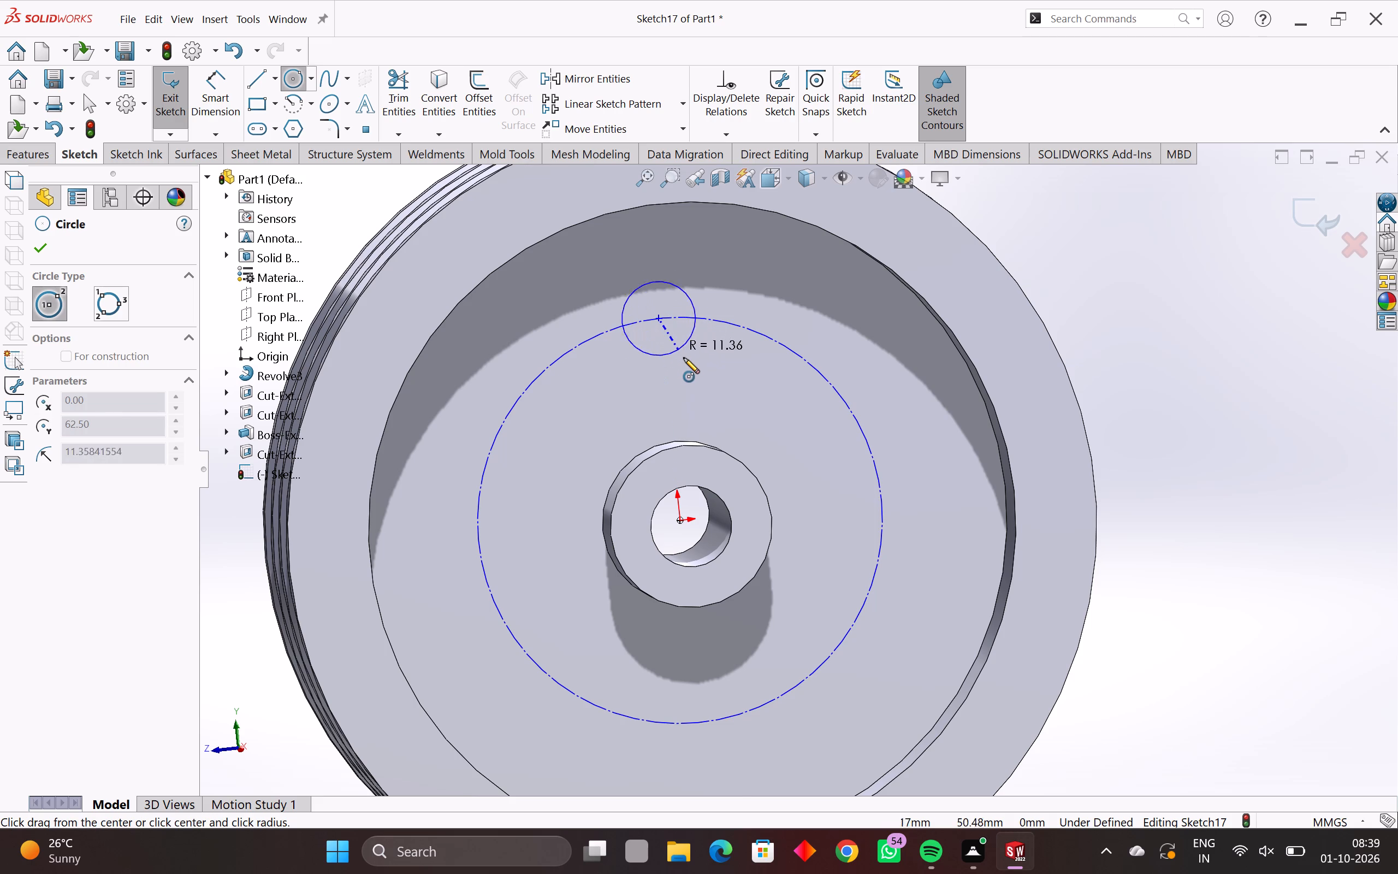
scroll(685, 362, "up", 2)
middle_click_drag(666, 372, 649, 379)
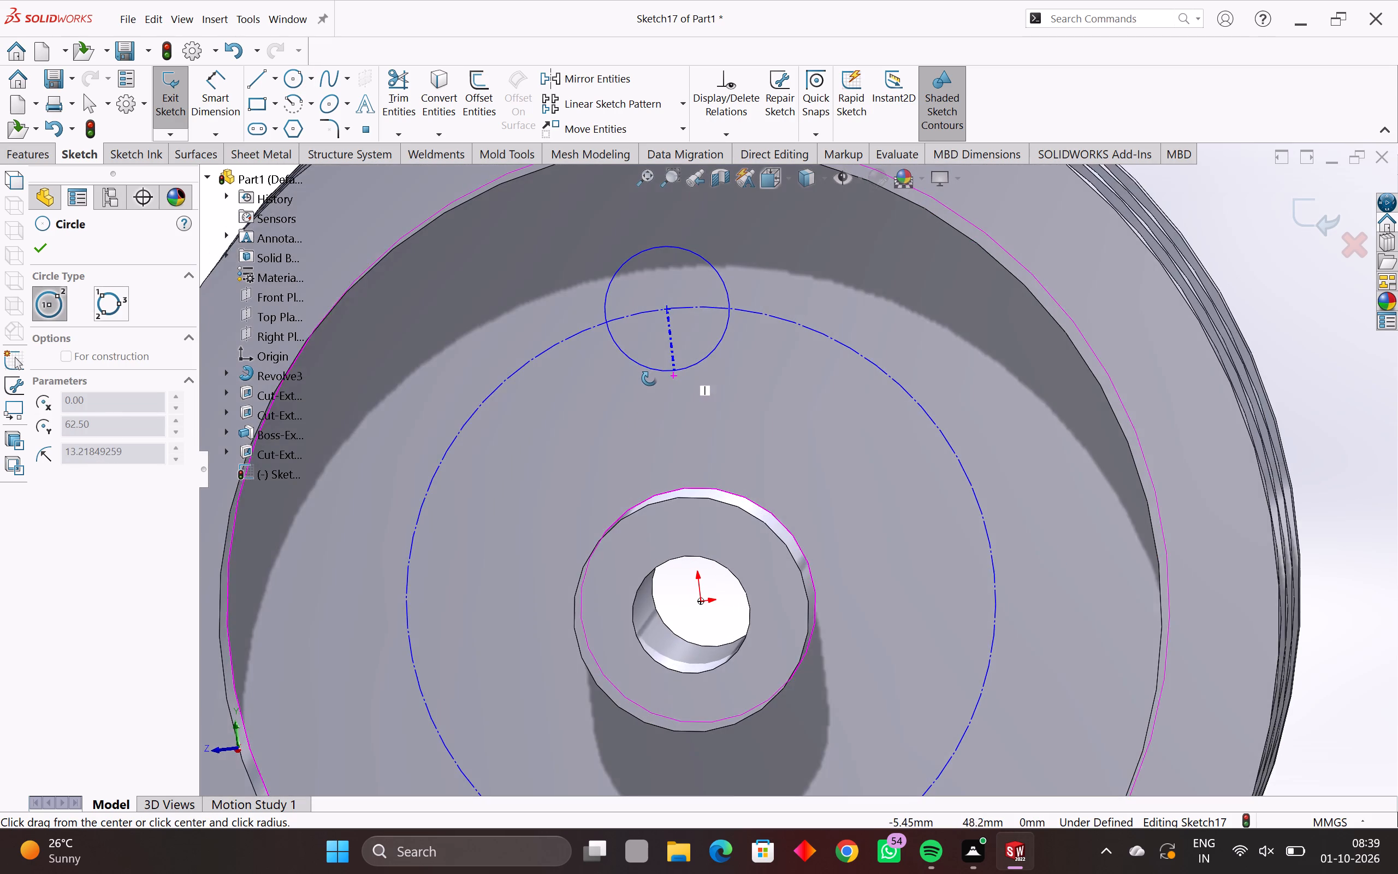
middle_click_drag(649, 379, 659, 377)
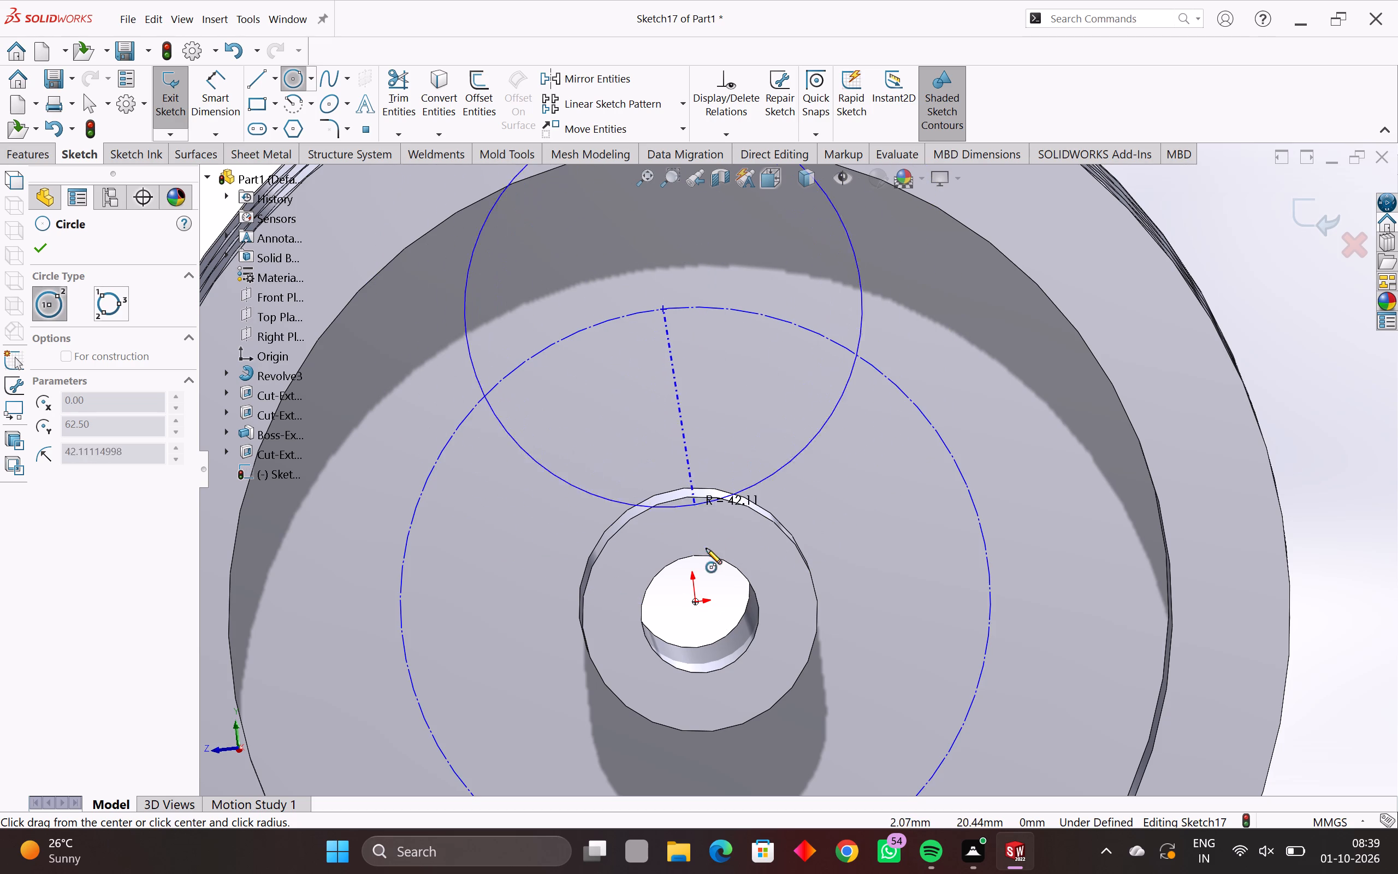
middle_click_drag(729, 637, 727, 519)
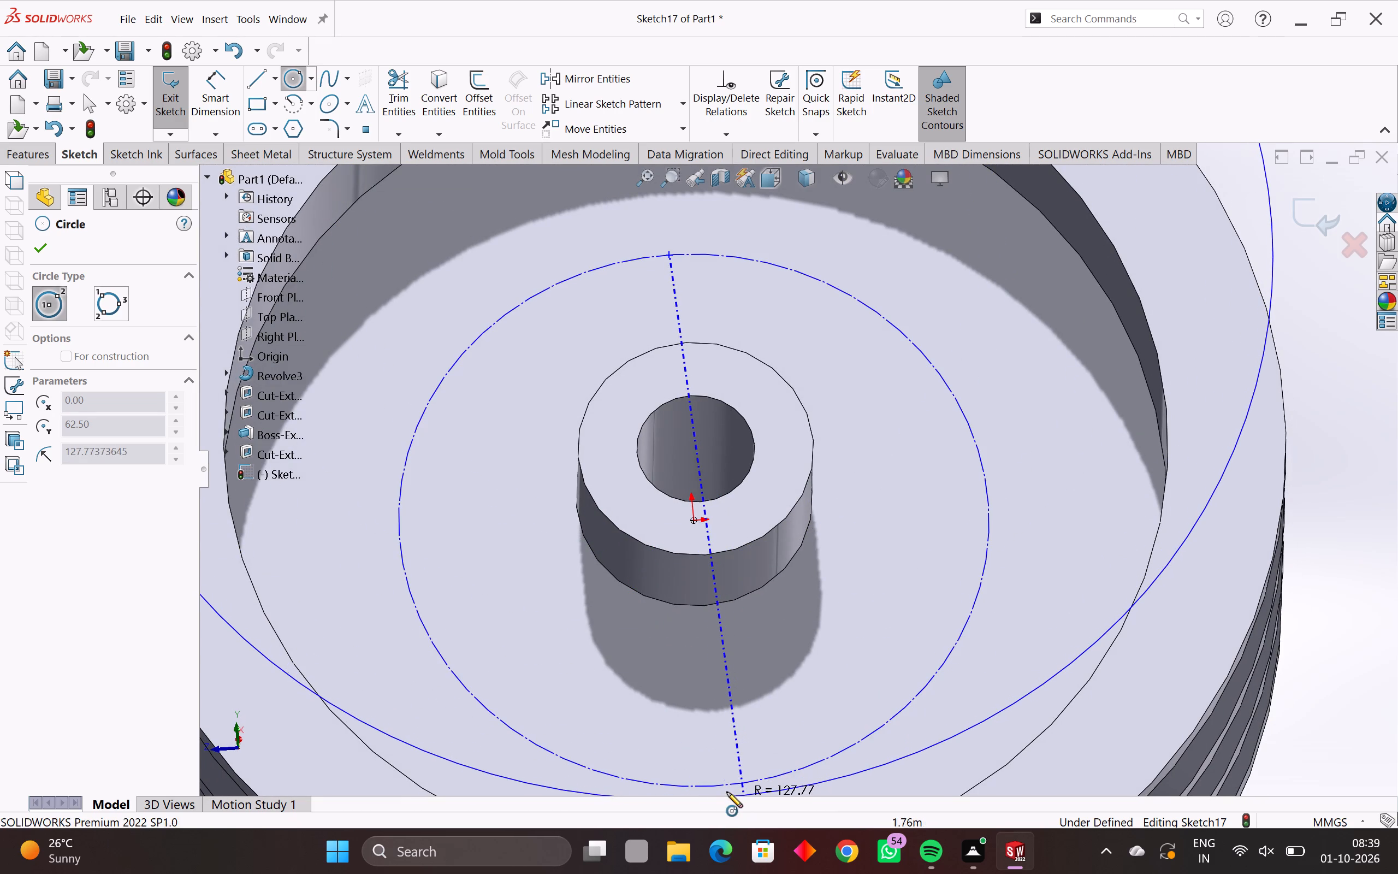
scroll(719, 786, "down", 2)
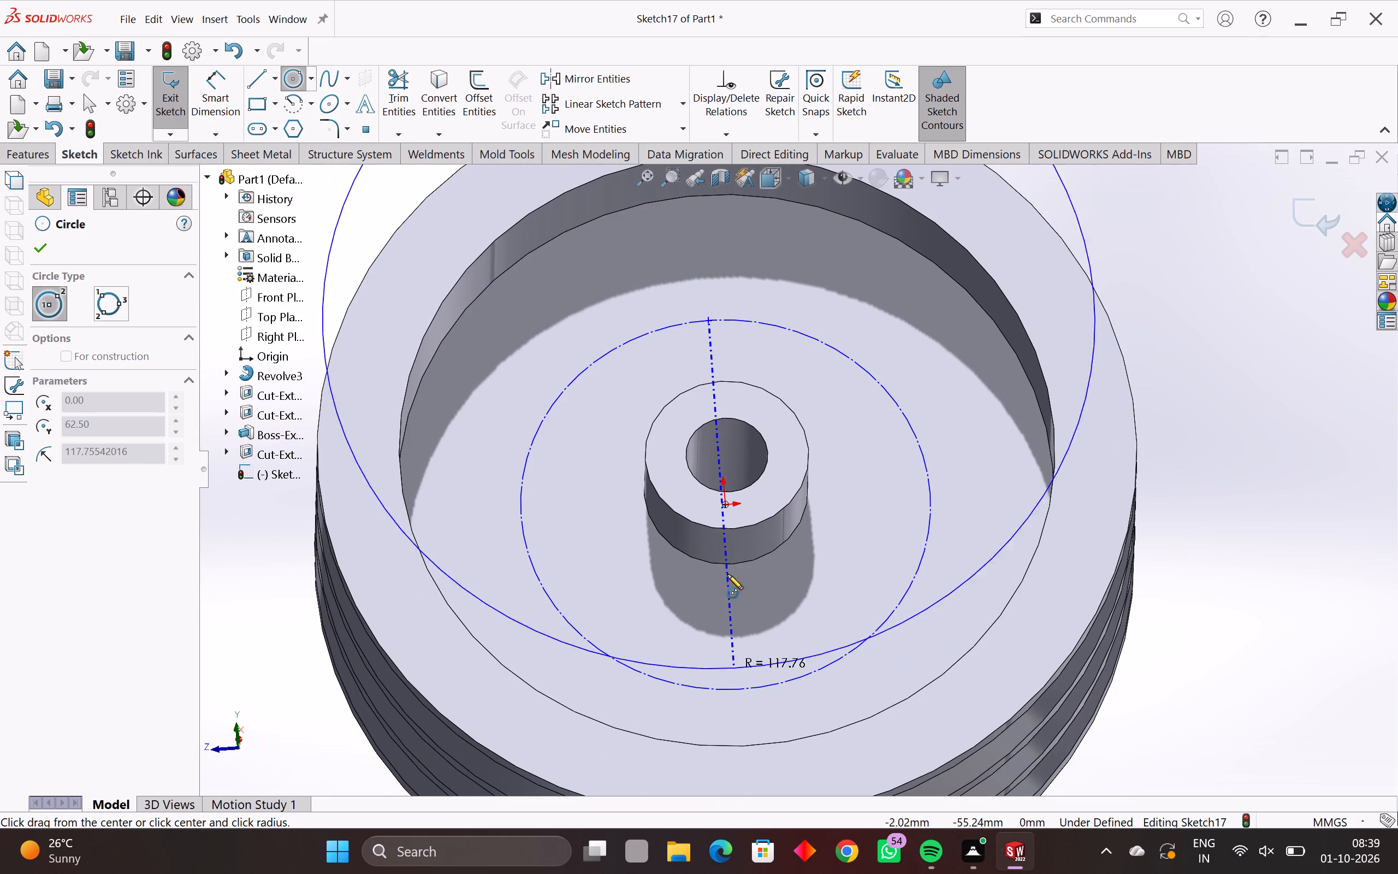
scroll(706, 312, "up", 1)
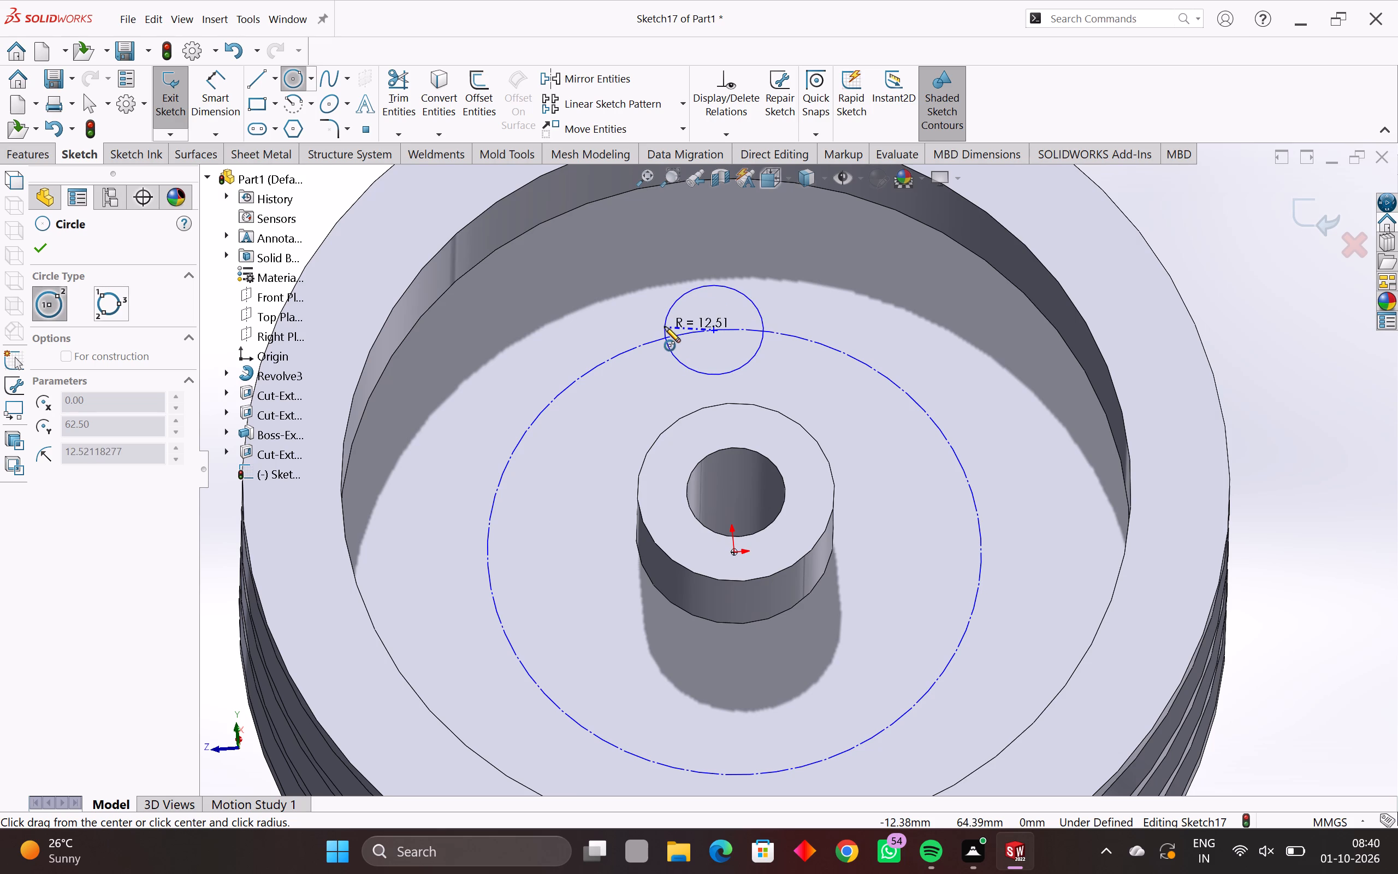
left_click(665, 327)
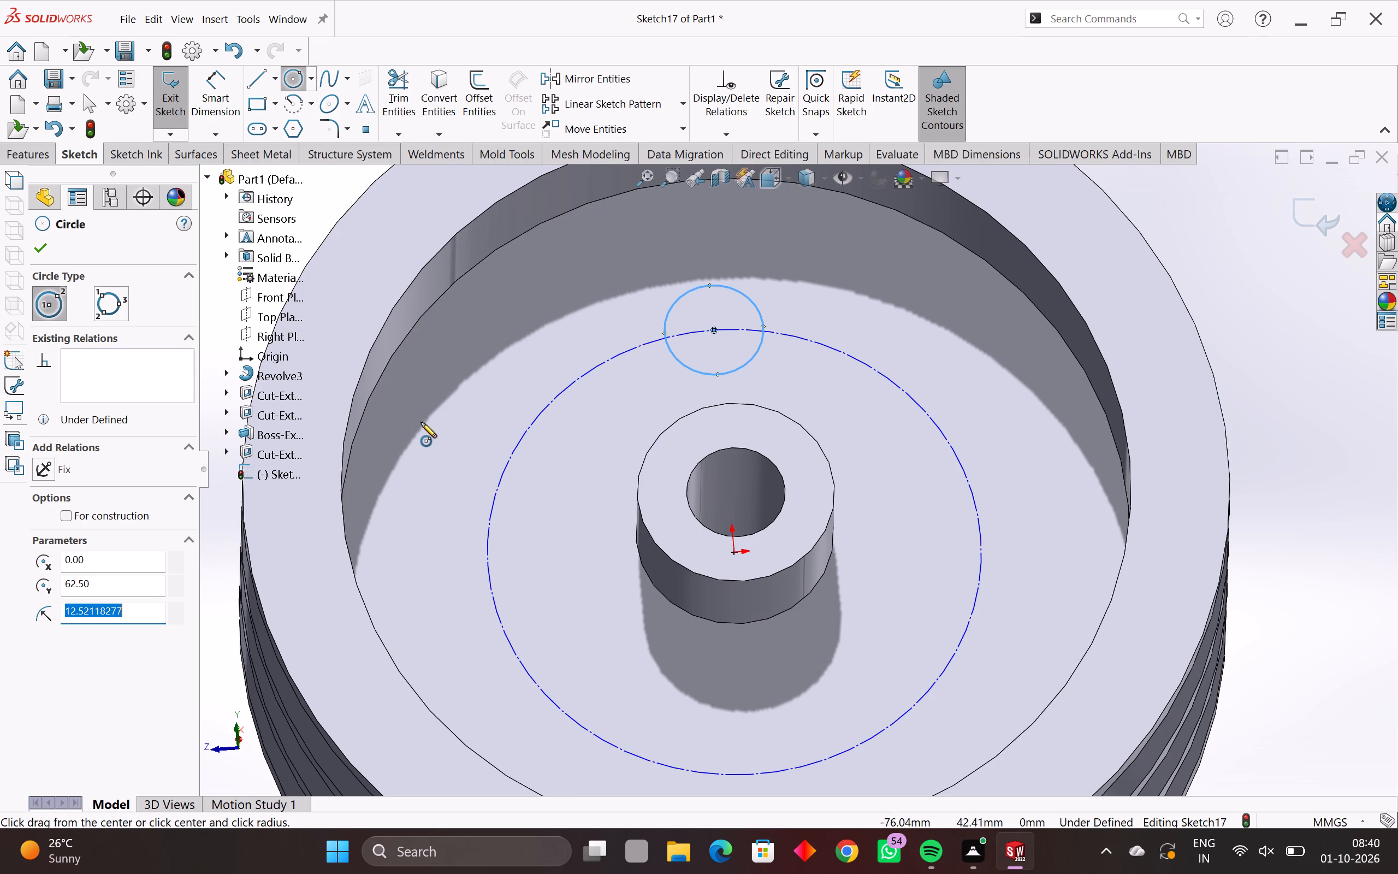
Set the new circle's radius to 18 mm and leave the Circle tool.
left_click_drag(145, 610, 116, 609)
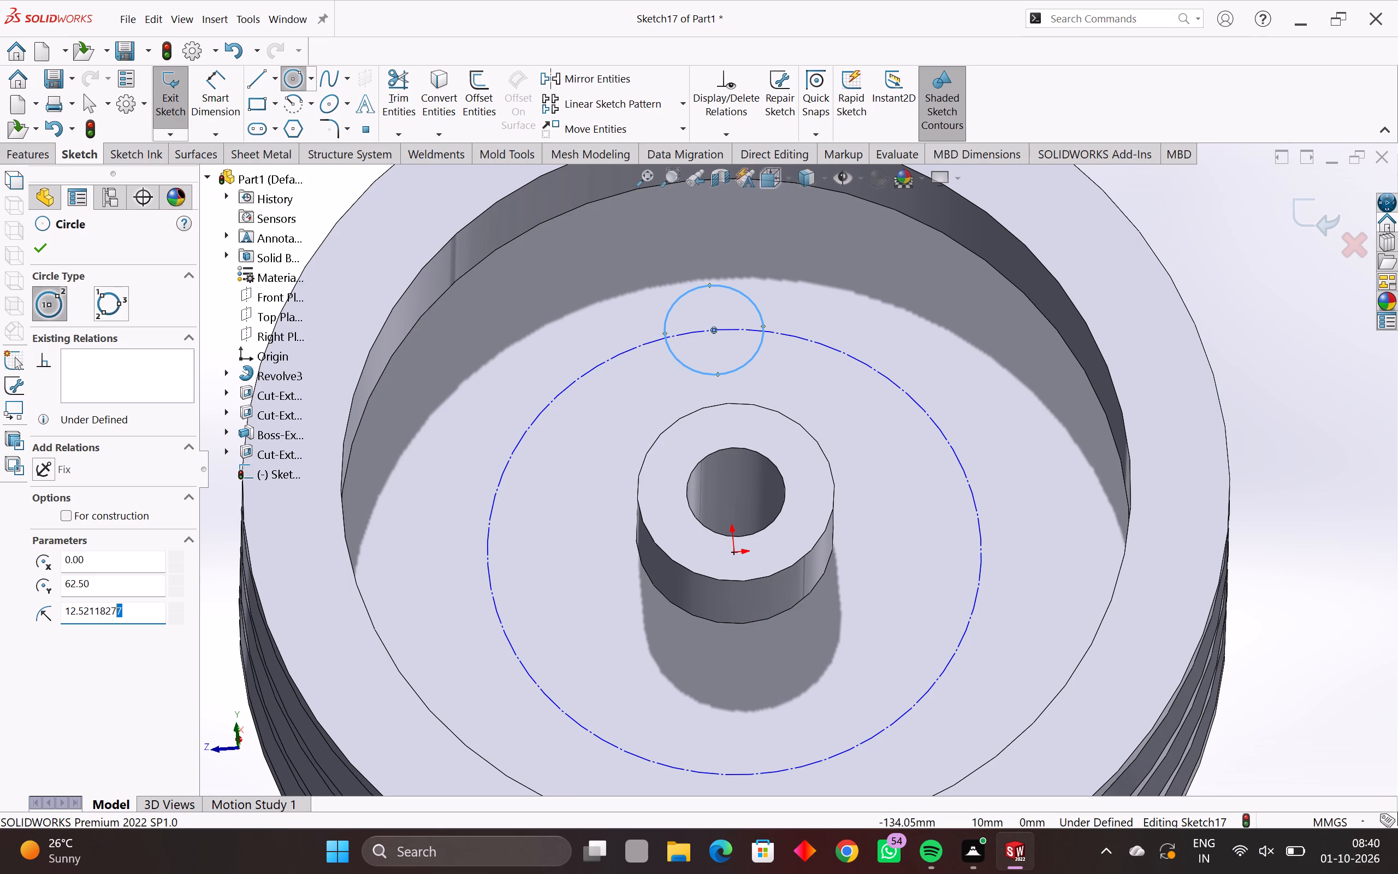
left_click_drag(116, 609, 0, 625)
type("18")
key("Return")
middle_click_drag(667, 511, 666, 615)
scroll(667, 511, "down", 1)
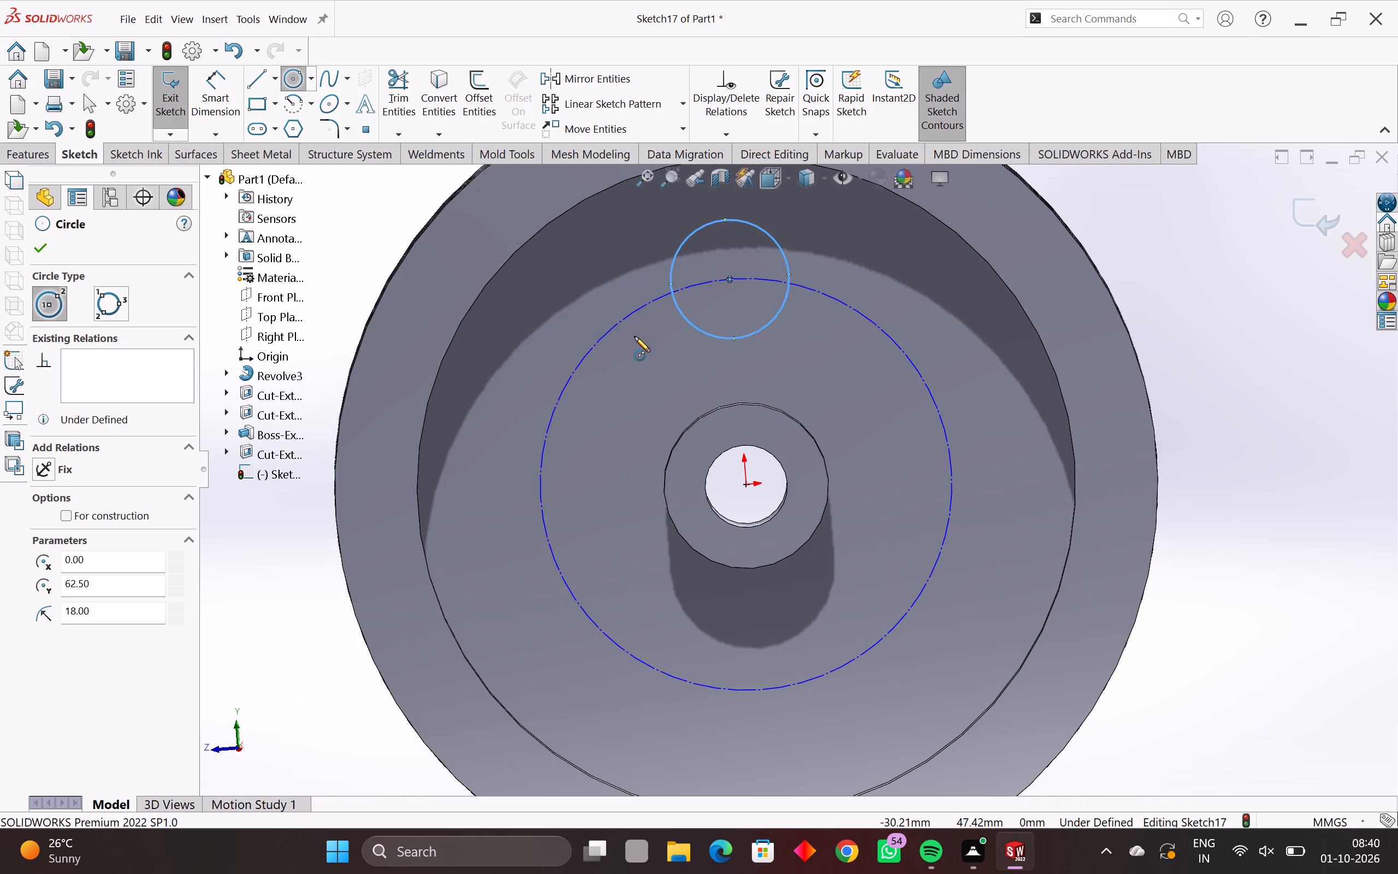
key("Escape")
key("Escape")
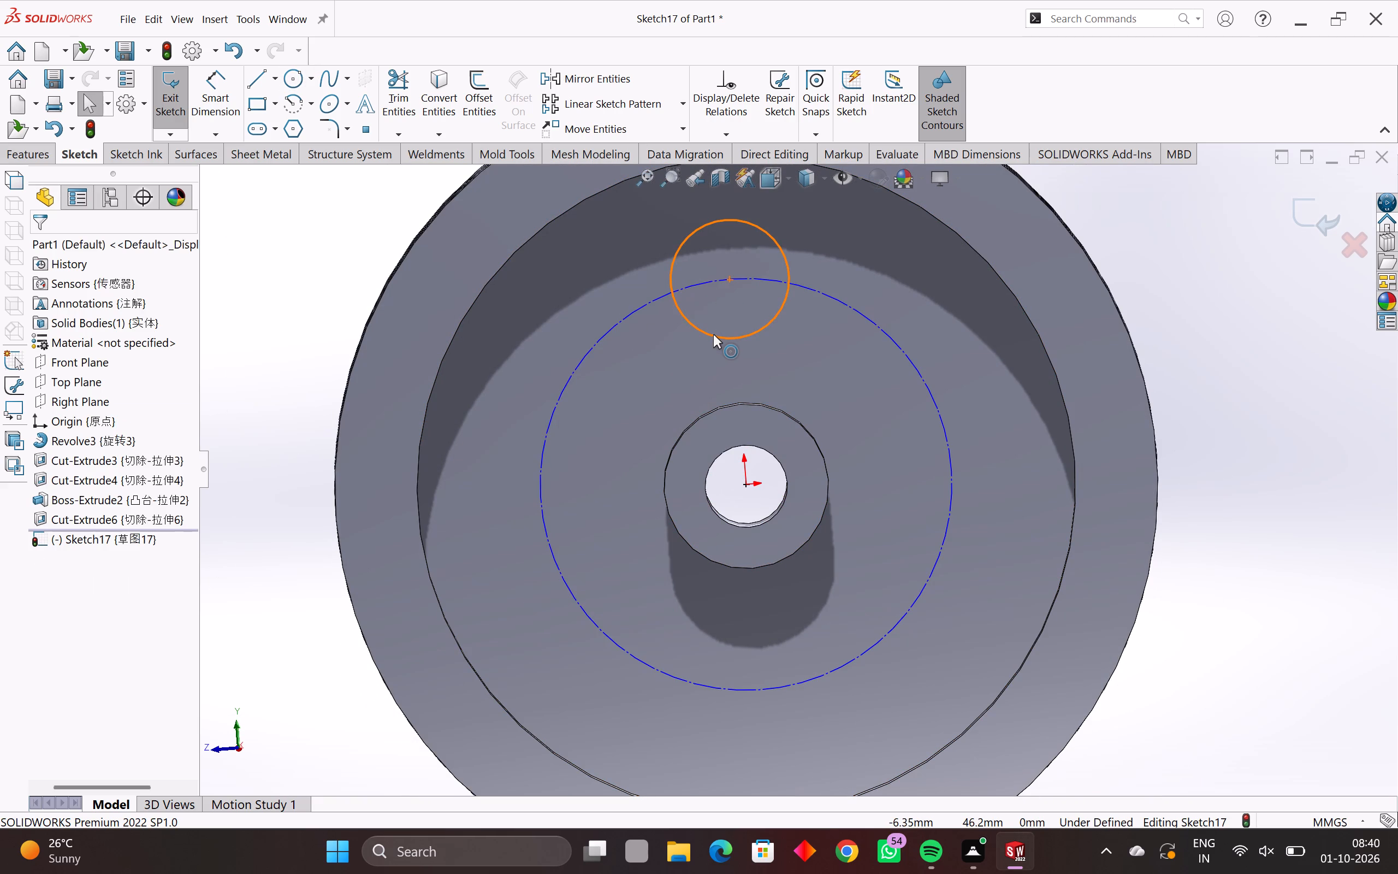
Set up a circular sketch pattern of the 18 mm radius circle about the origin, with 4 instances over 360 degrees.
left_click(713, 334)
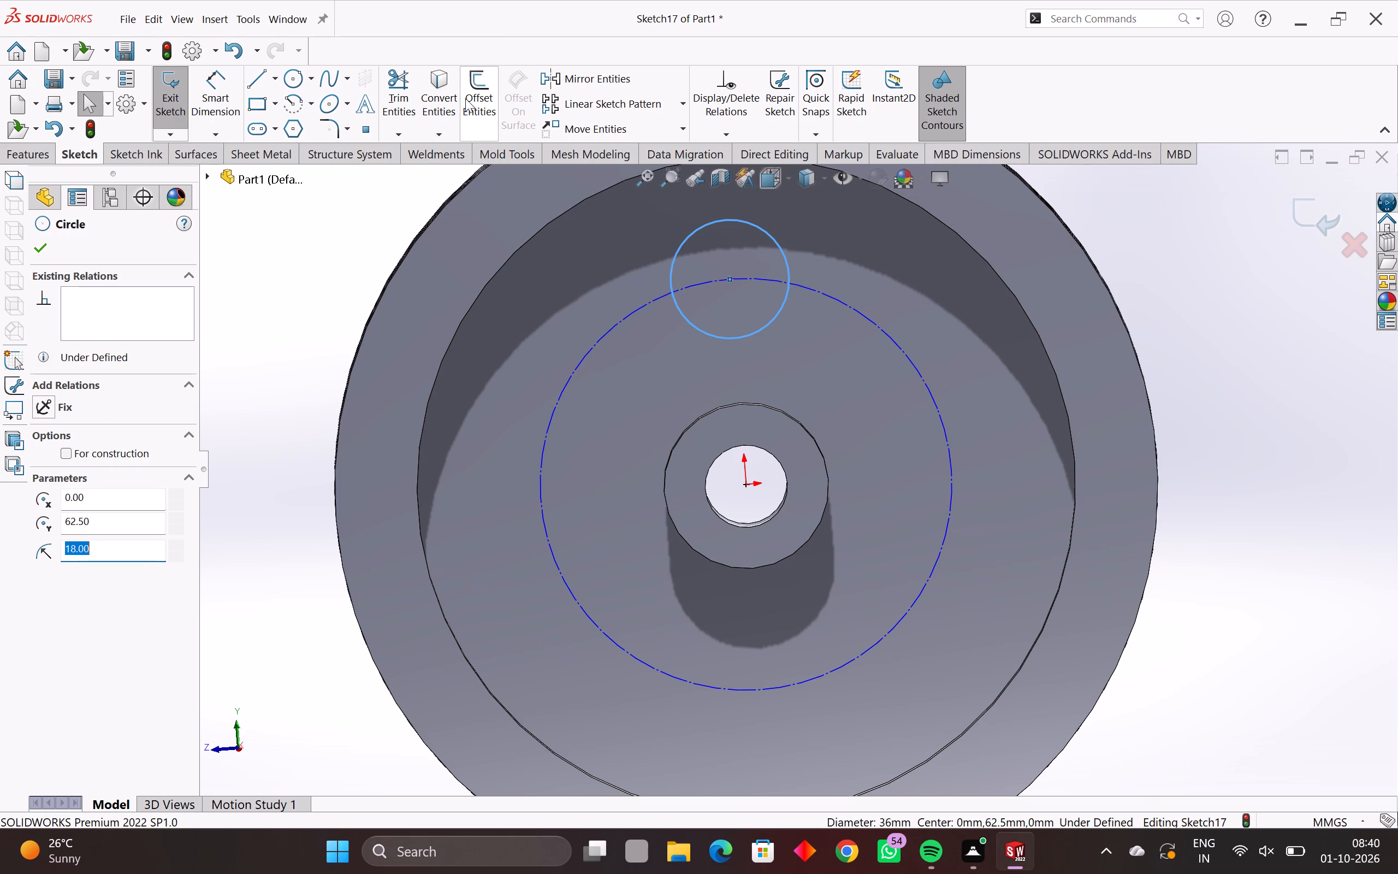
left_click(677, 101)
left_click(688, 103)
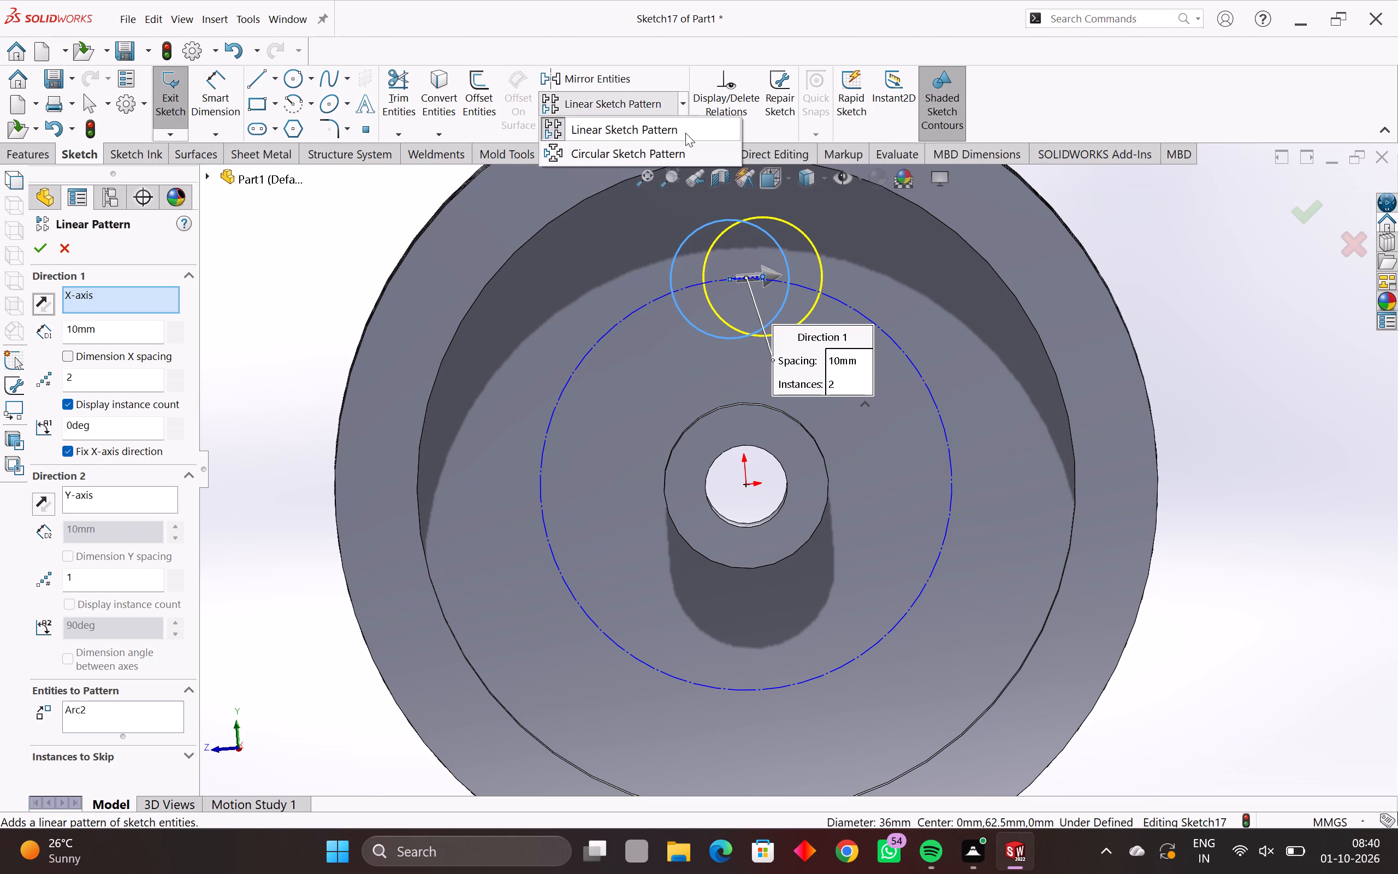
left_click(668, 153)
Examine the circular pattern preview on the pulley web from several angles.
scroll(720, 341, "down", 1)
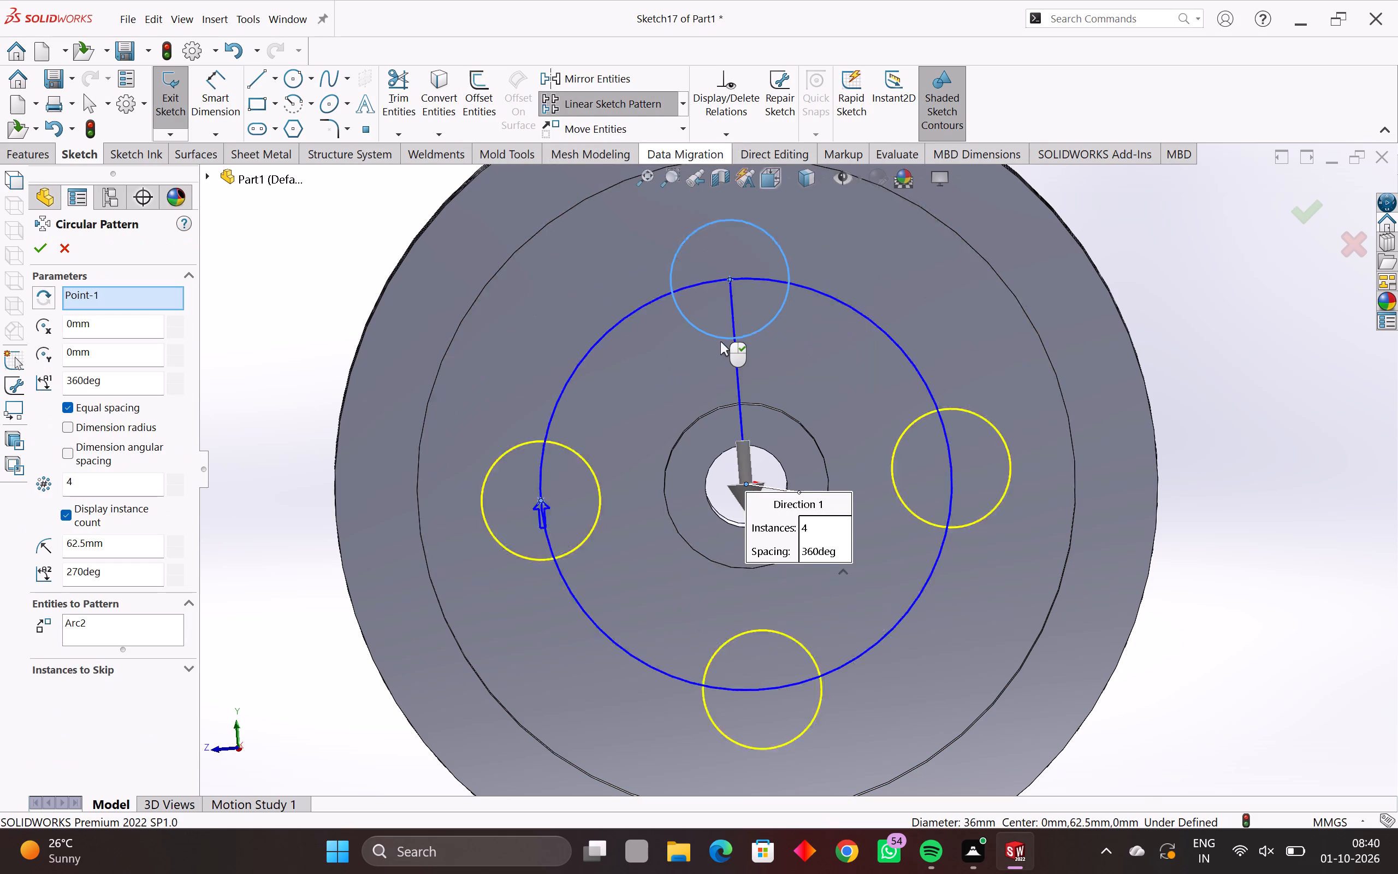
scroll(720, 343, "up", 2)
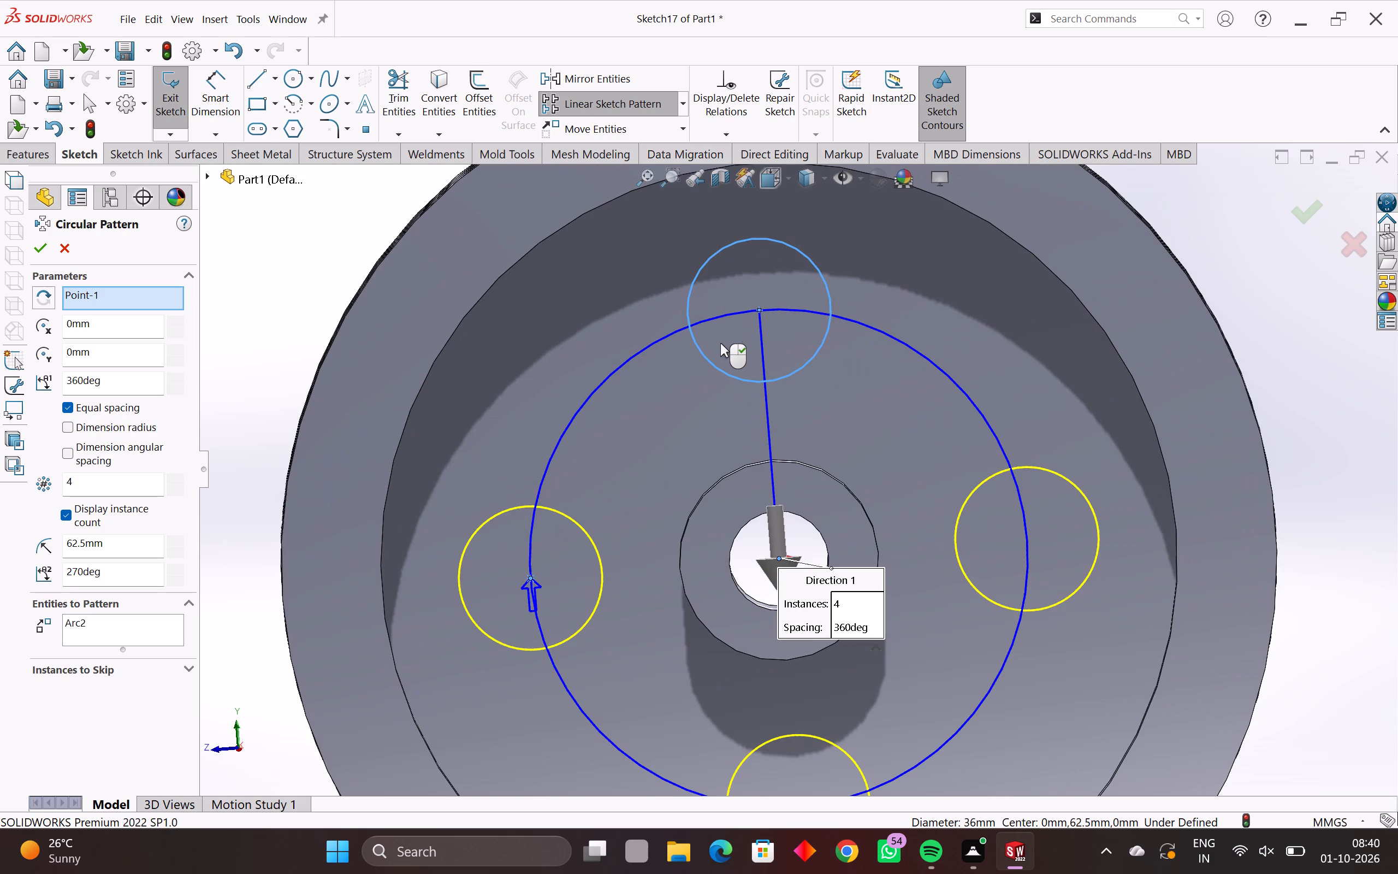
scroll(720, 343, "down", 2)
middle_click_drag(720, 343, 675, 338)
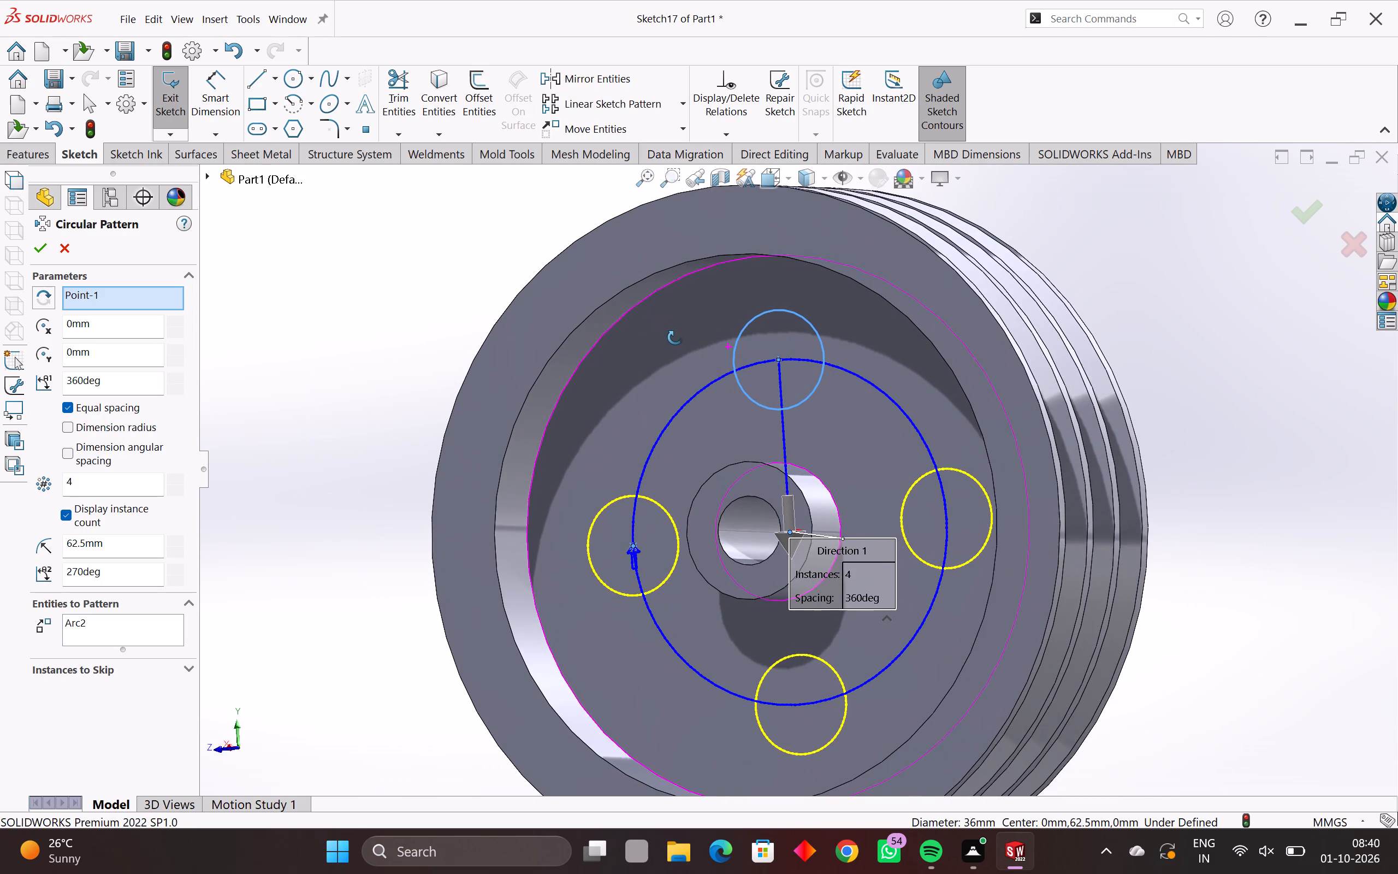
middle_click_drag(675, 338, 680, 341)
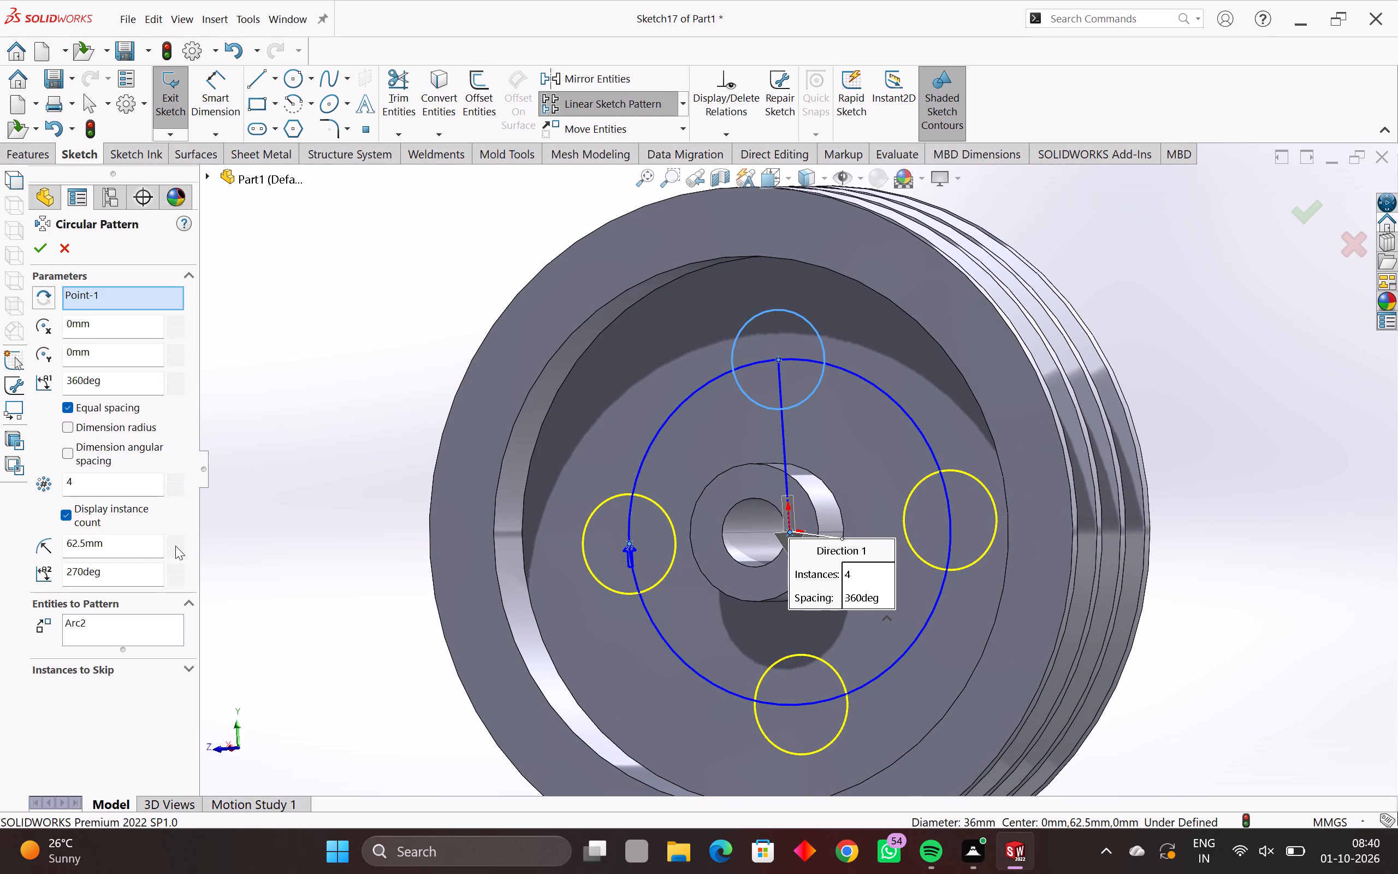
middle_click_drag(751, 459, 631, 491)
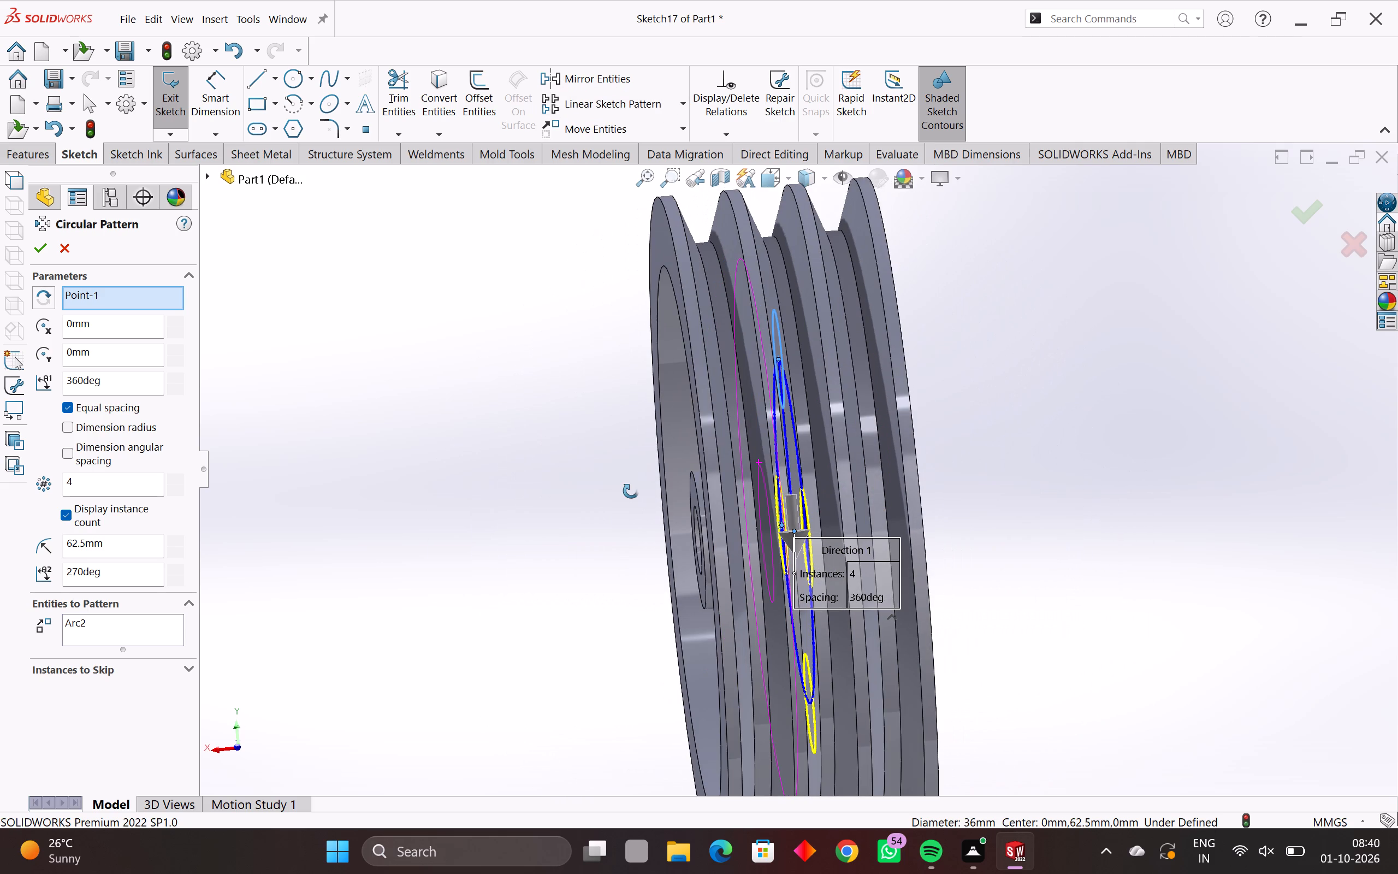
middle_click_drag(631, 491, 693, 537)
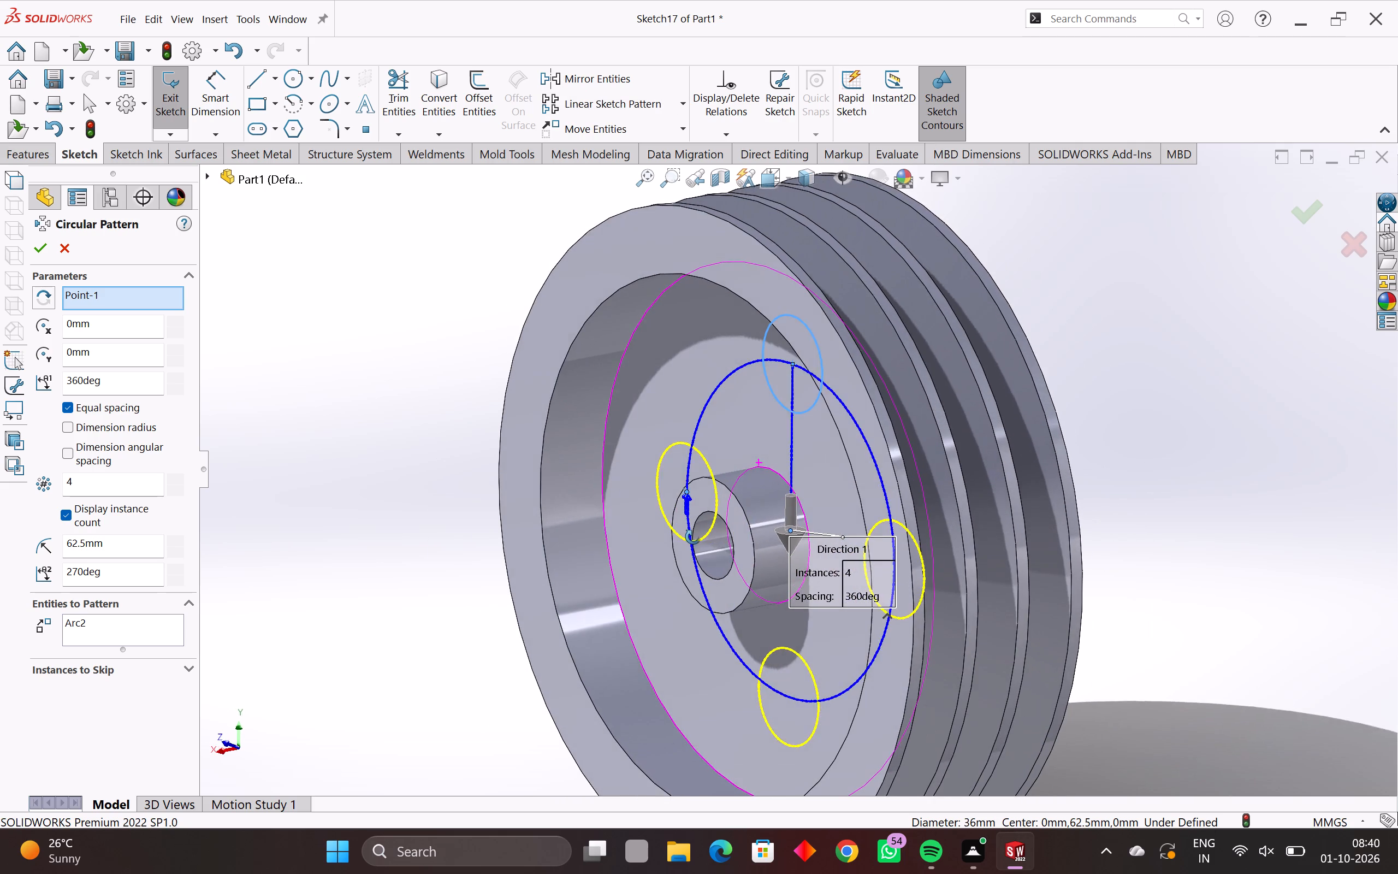
middle_click_drag(693, 537, 686, 551)
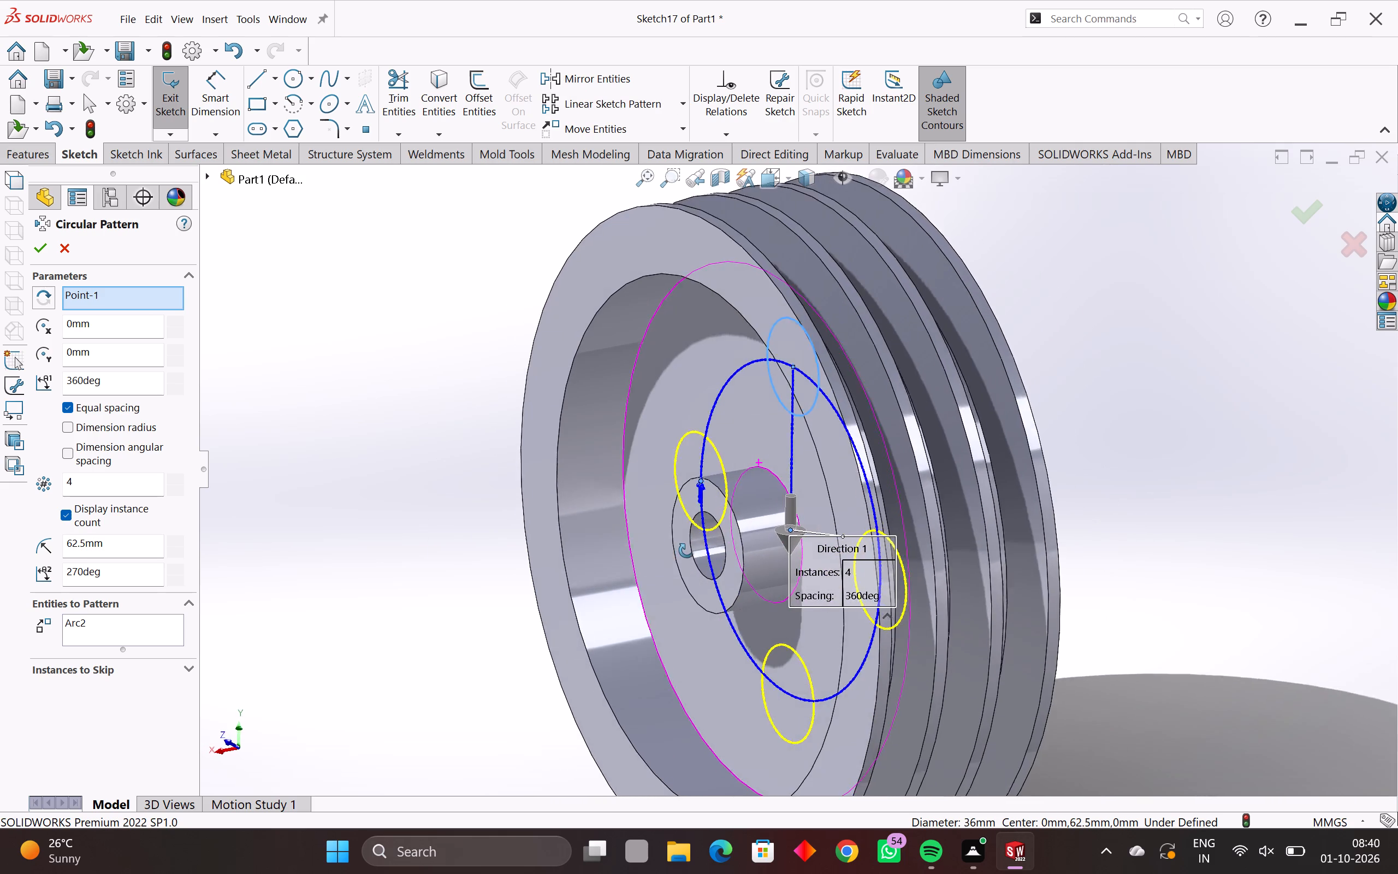
middle_click_drag(686, 551, 781, 517)
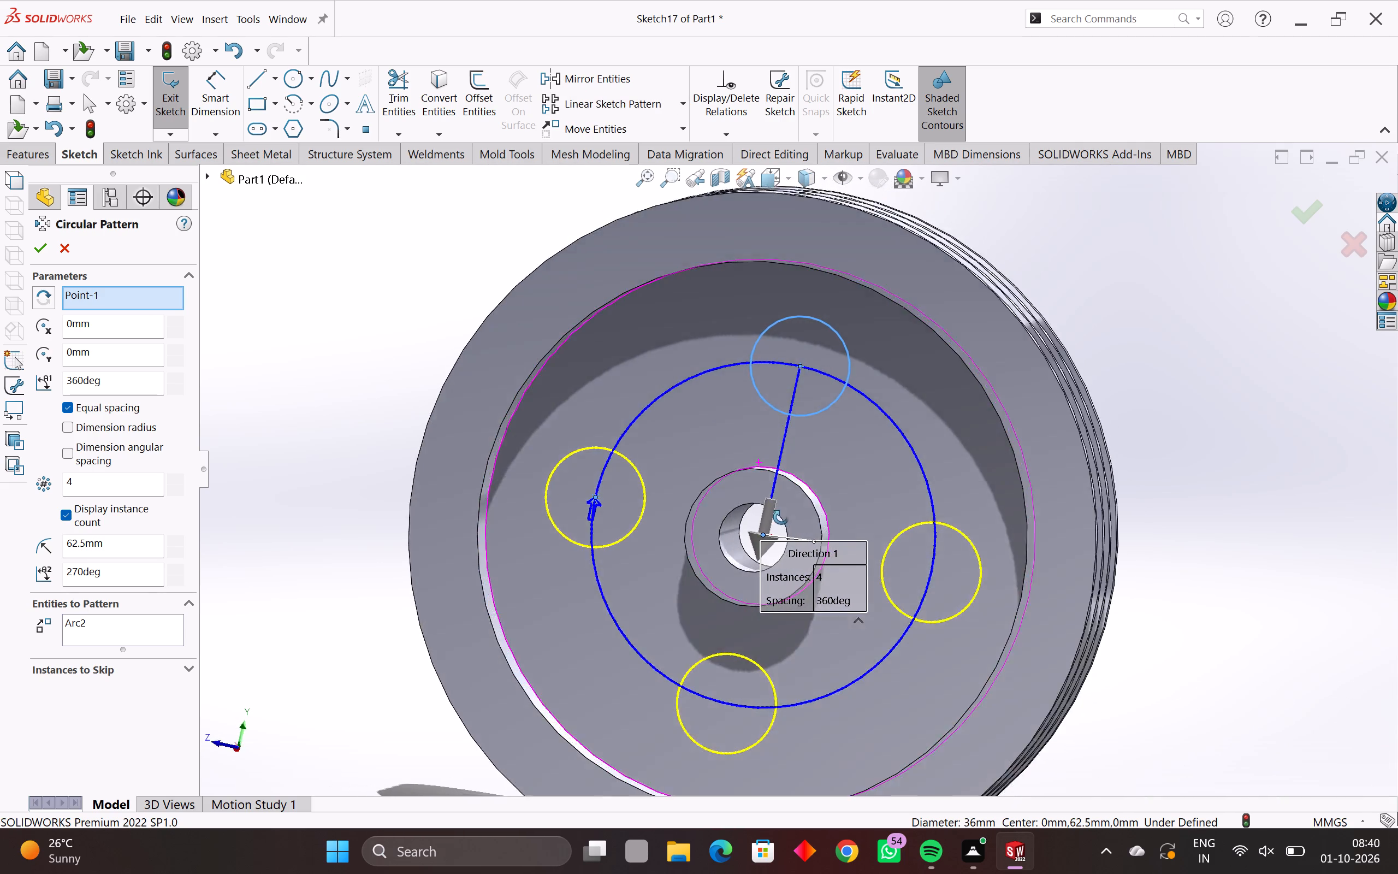
middle_click_drag(781, 517, 662, 553)
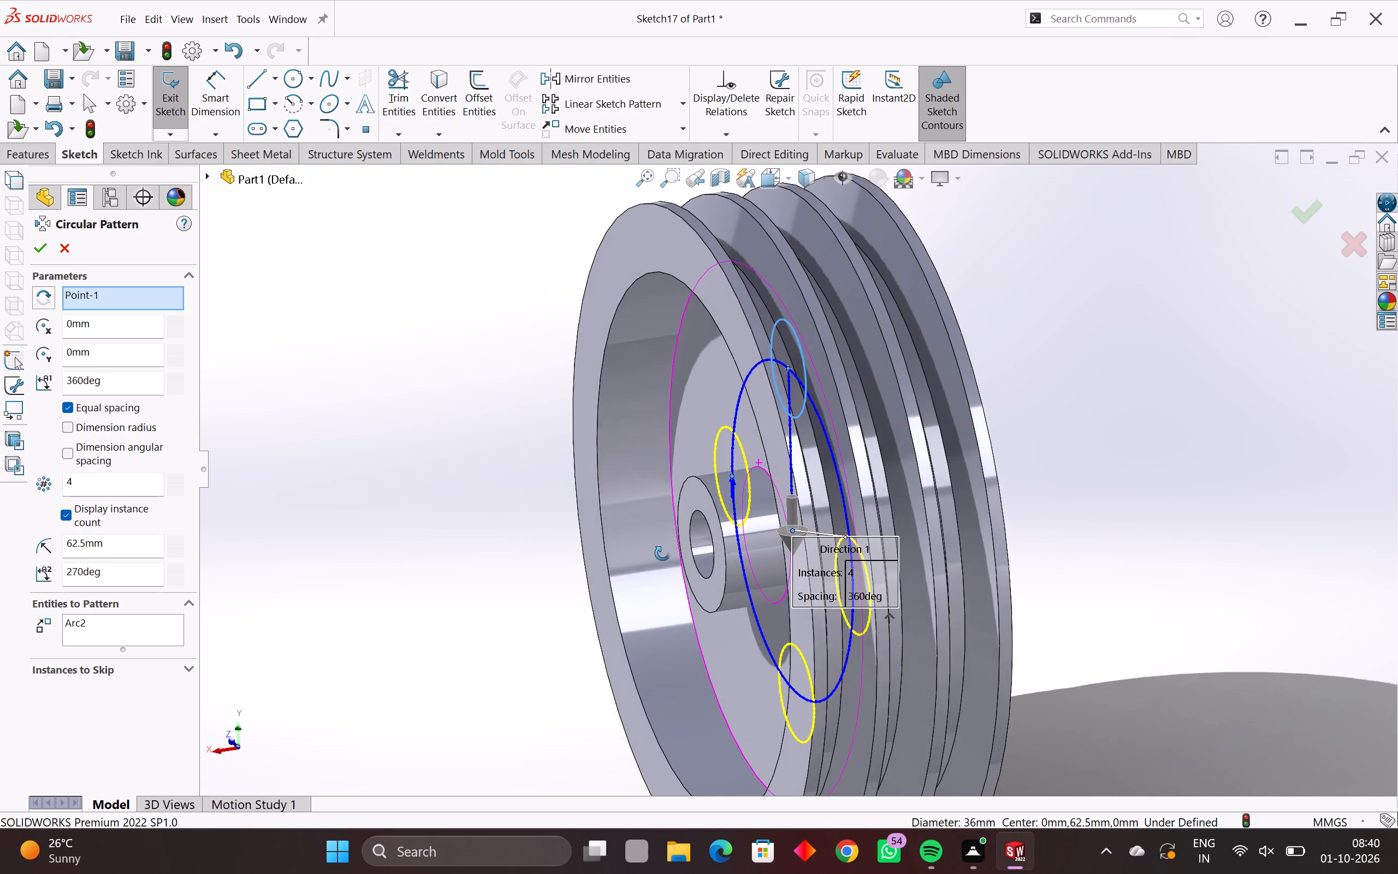
middle_click_drag(662, 553, 845, 521)
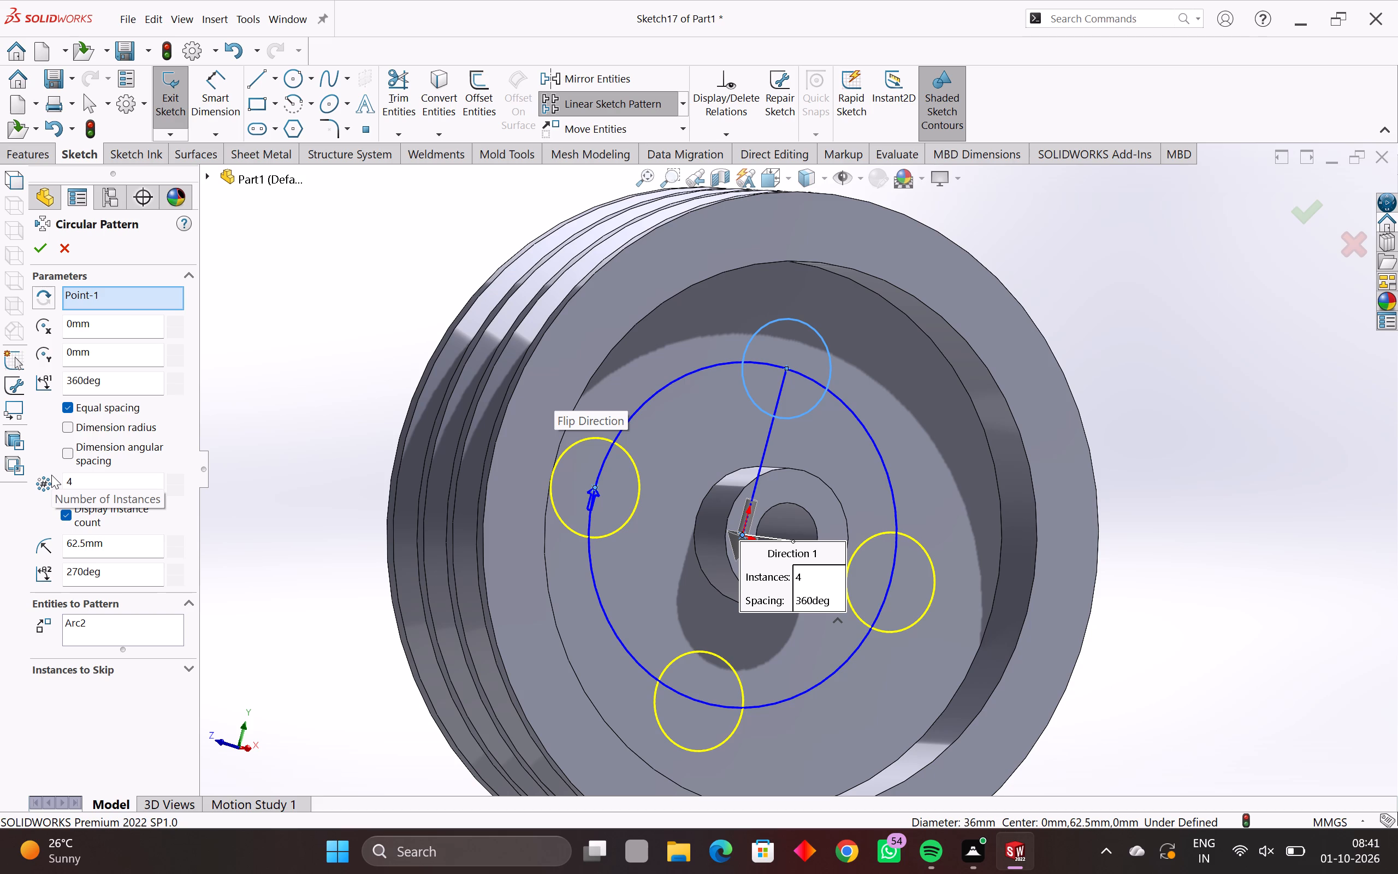
middle_click_drag(620, 521, 578, 532)
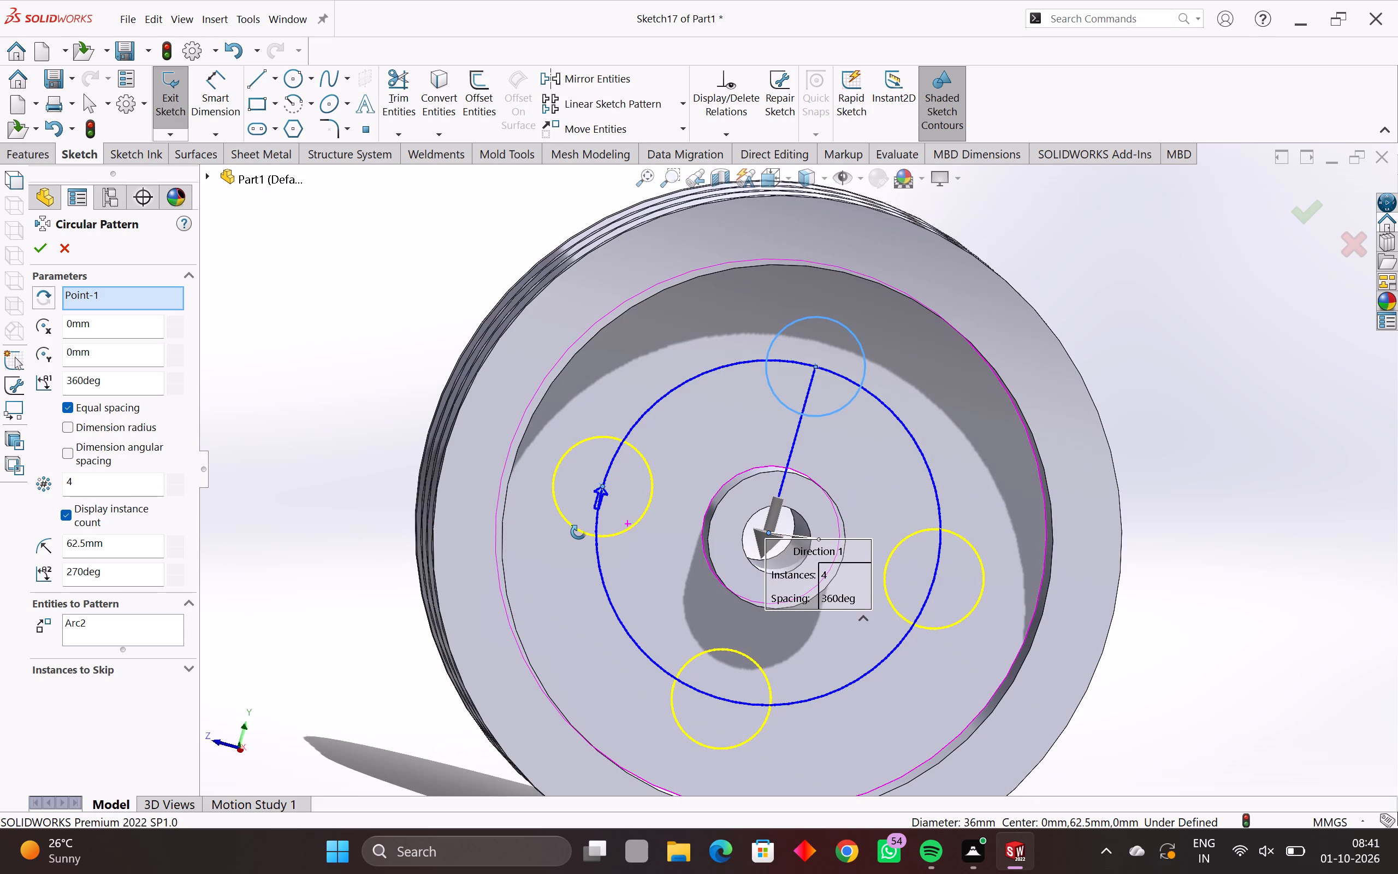
middle_click_drag(578, 532, 561, 543)
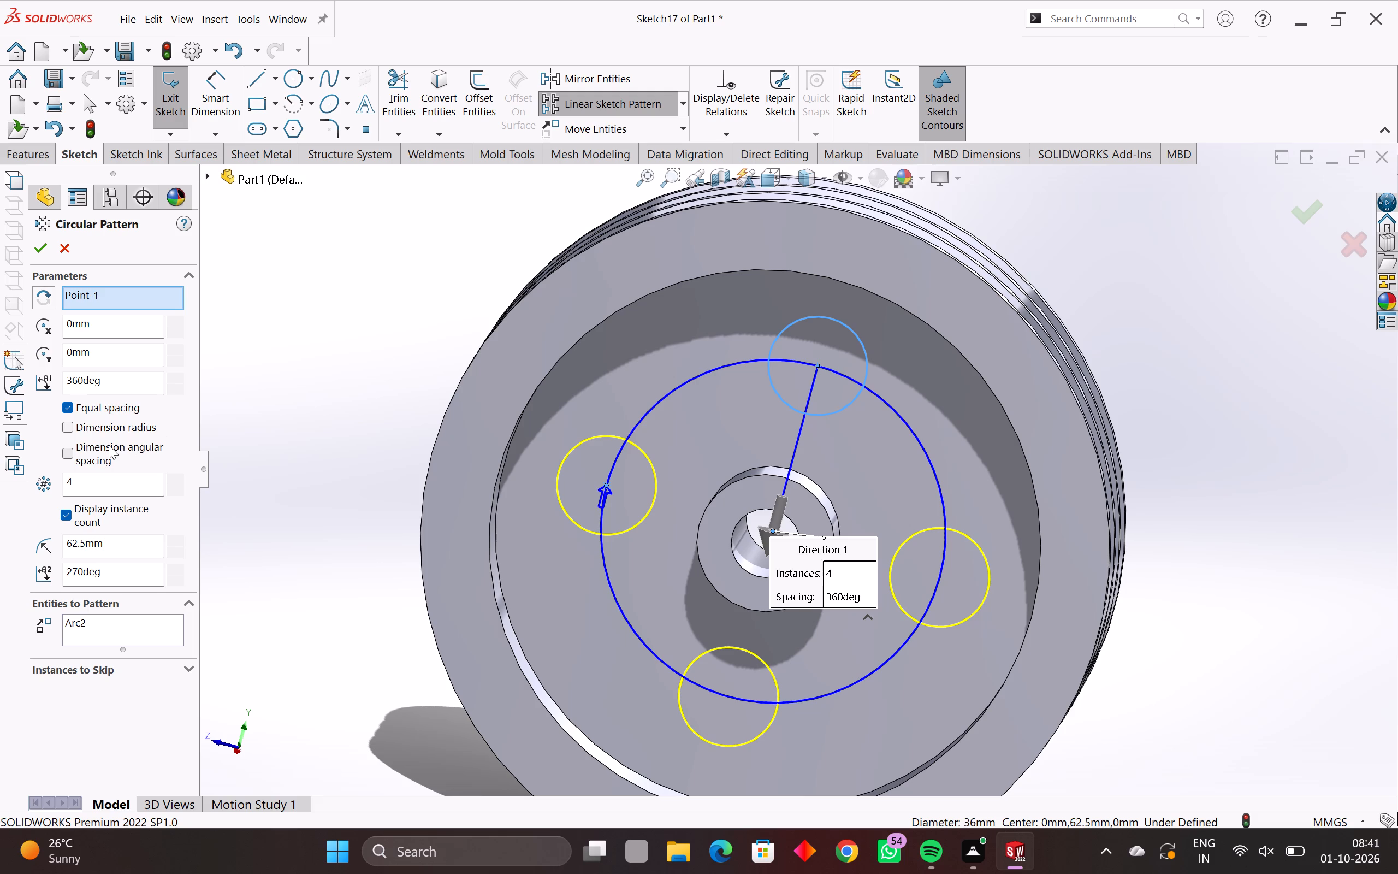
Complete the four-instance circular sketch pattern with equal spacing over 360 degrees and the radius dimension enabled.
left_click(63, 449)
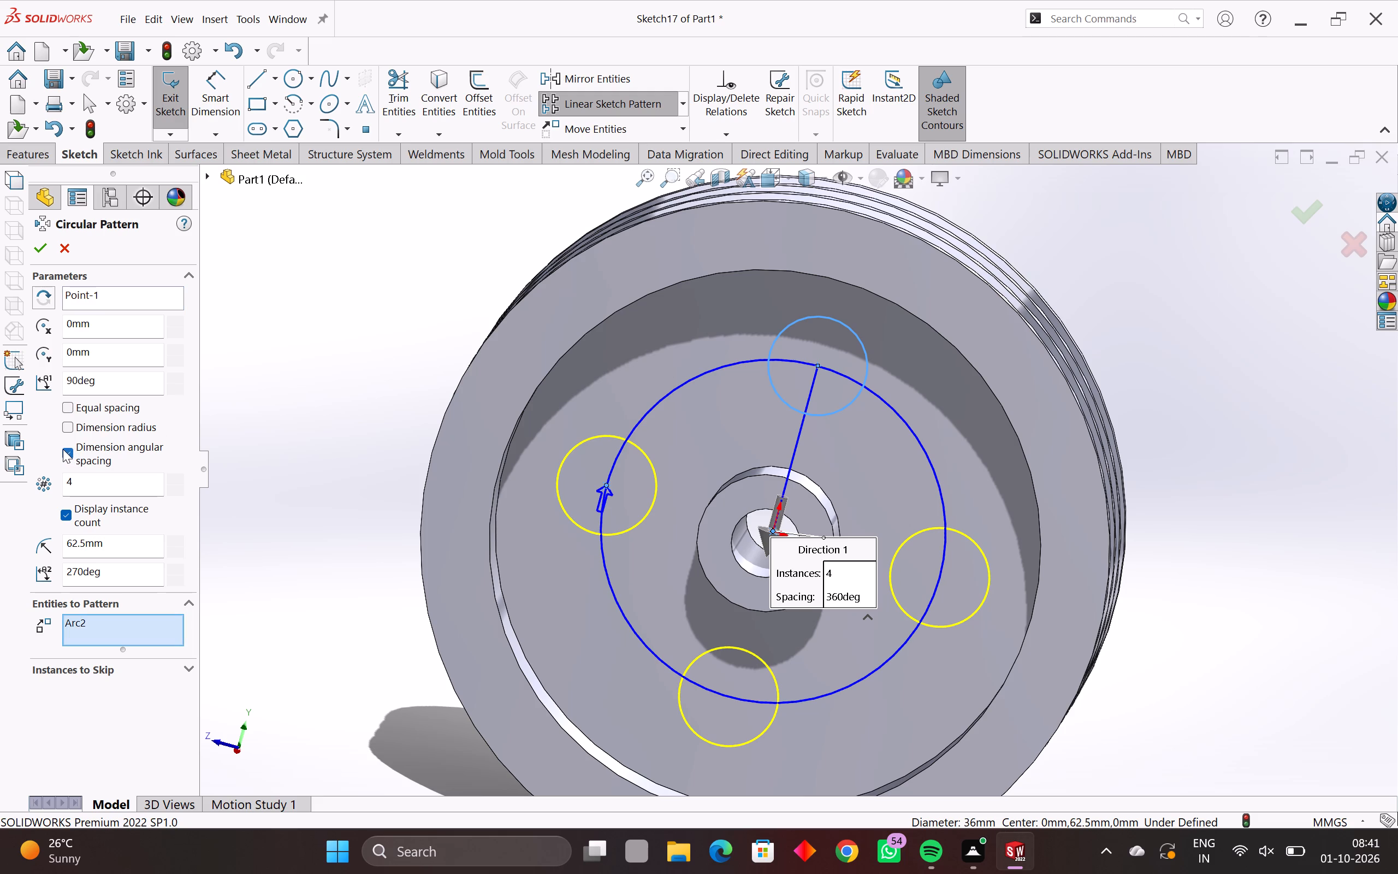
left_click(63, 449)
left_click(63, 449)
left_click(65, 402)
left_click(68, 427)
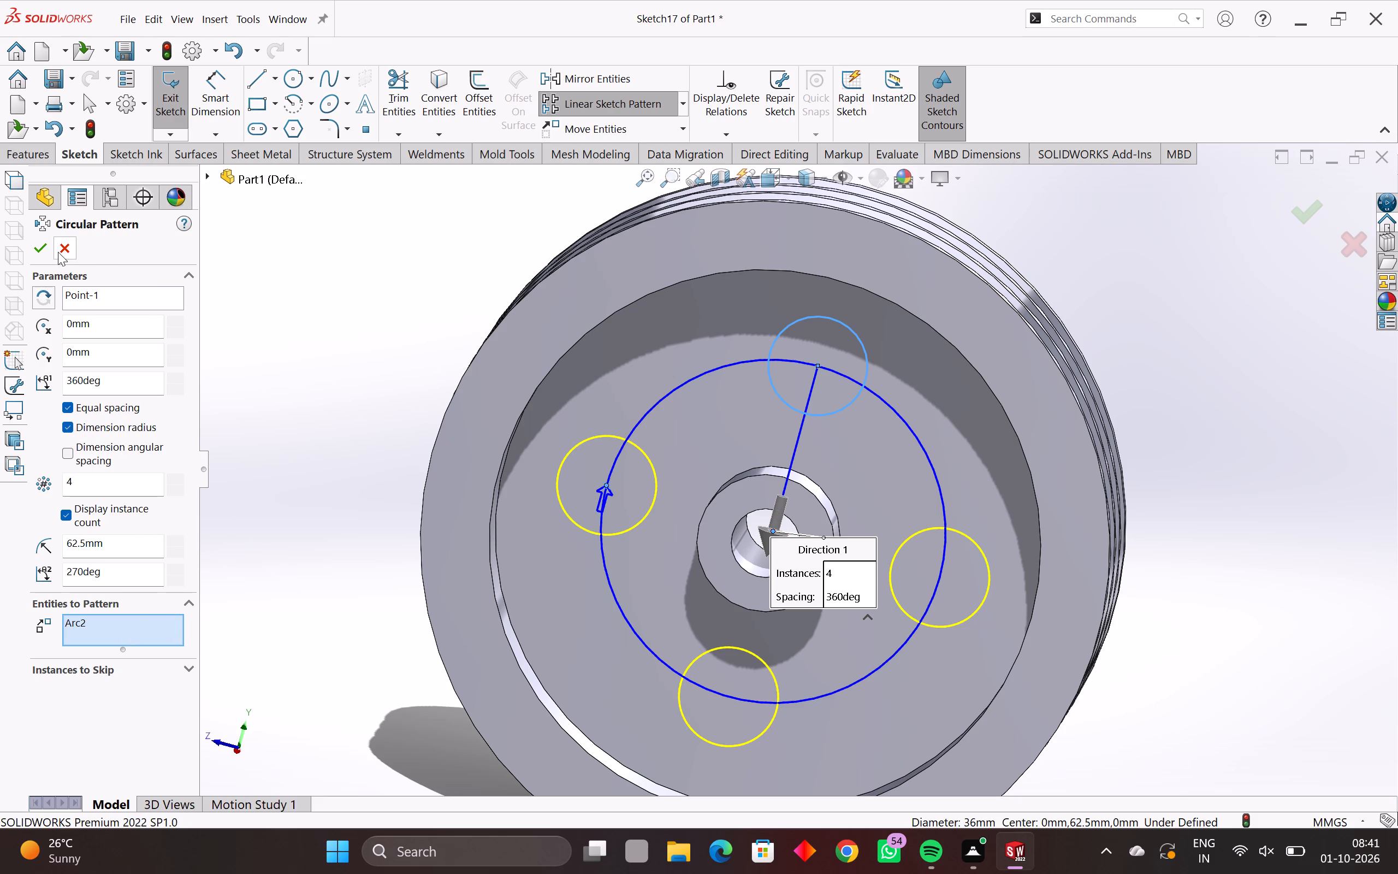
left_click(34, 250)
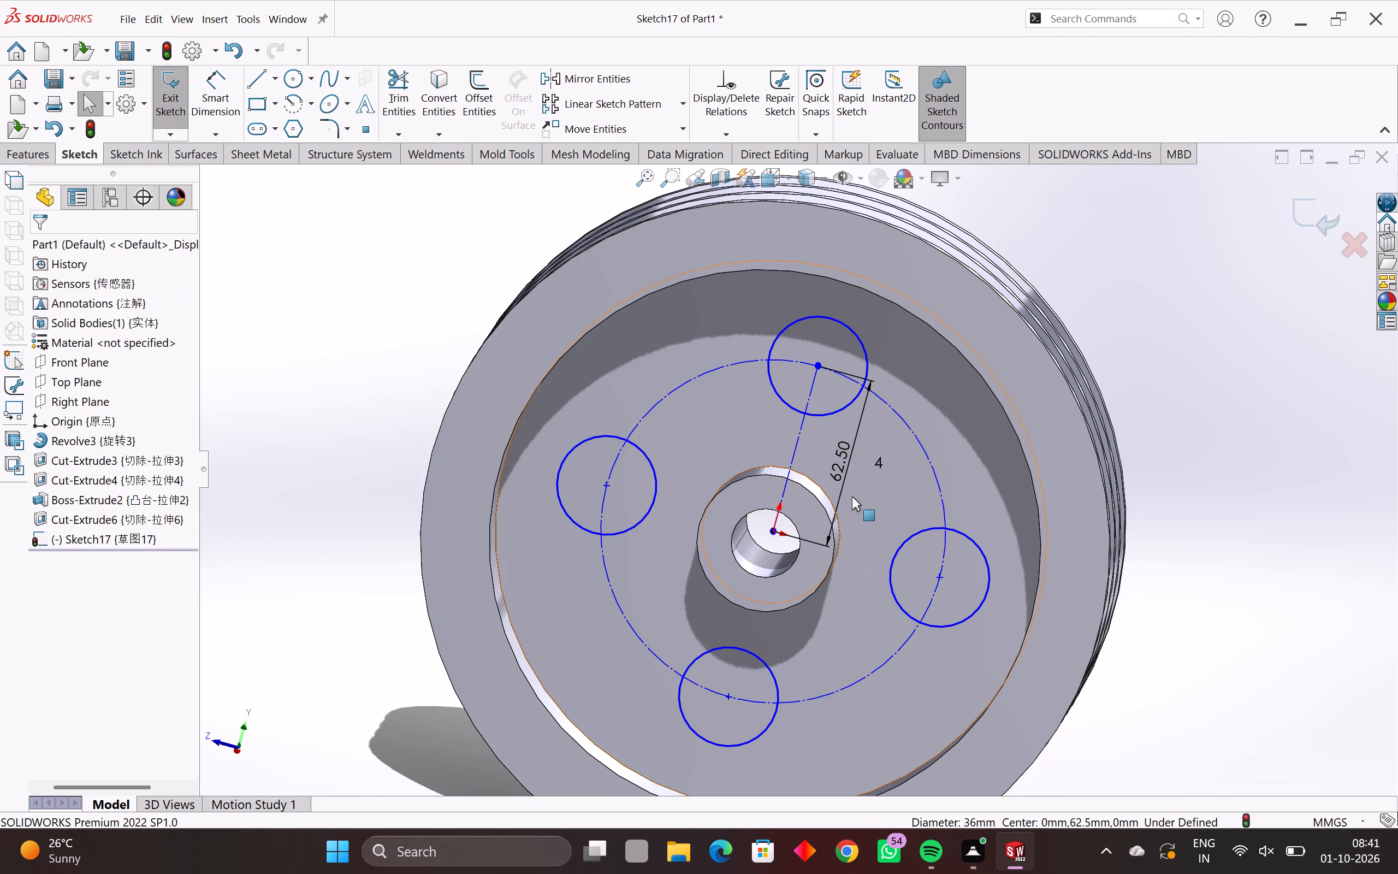
Undo the web hole sketch, including the circular pattern, the 18 mm radius circle and the 62.5 mm radius construction circle.
middle_click_drag(853, 494, 625, 513)
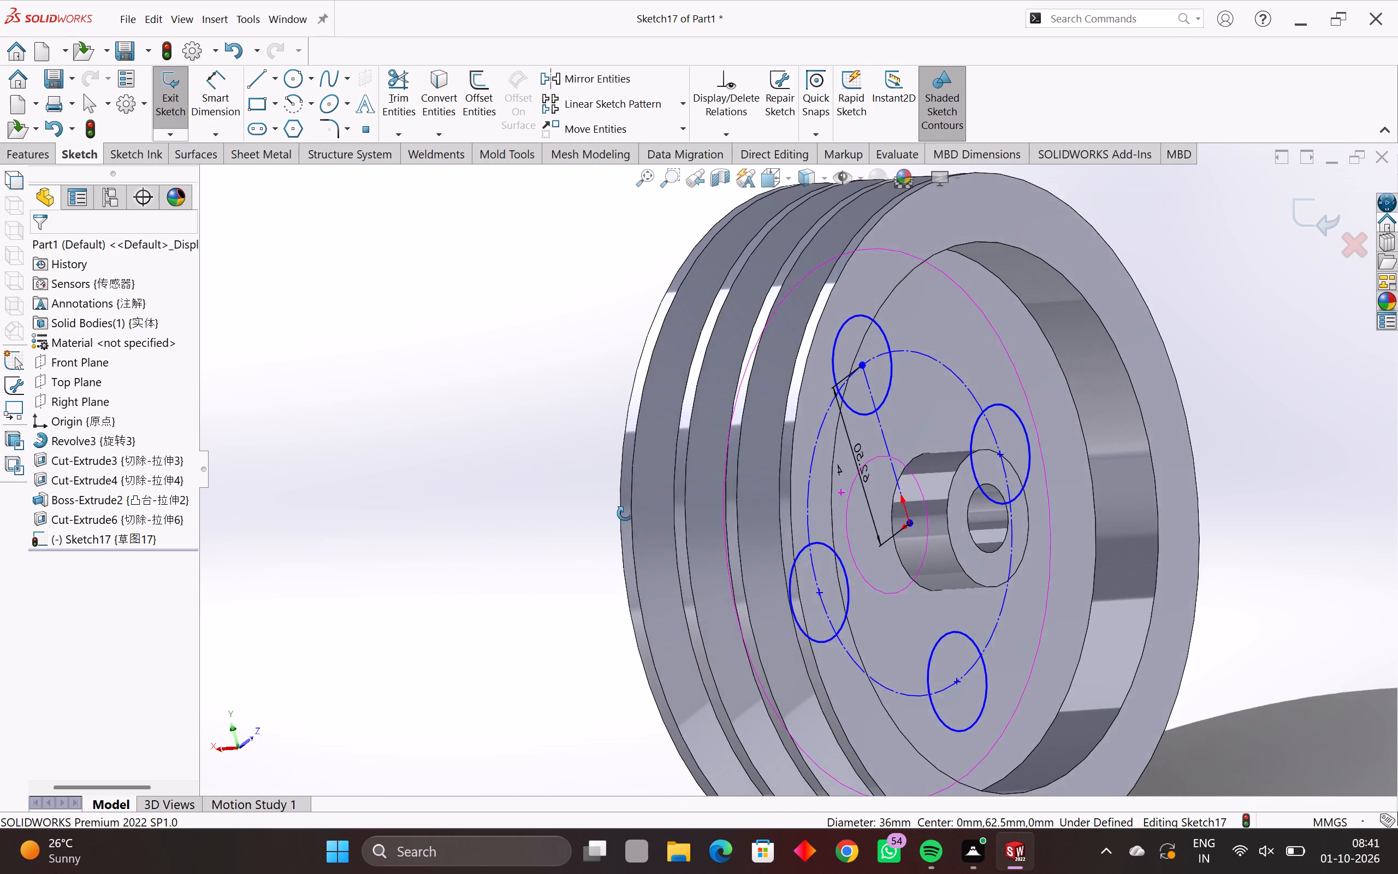
middle_click_drag(625, 513, 861, 439)
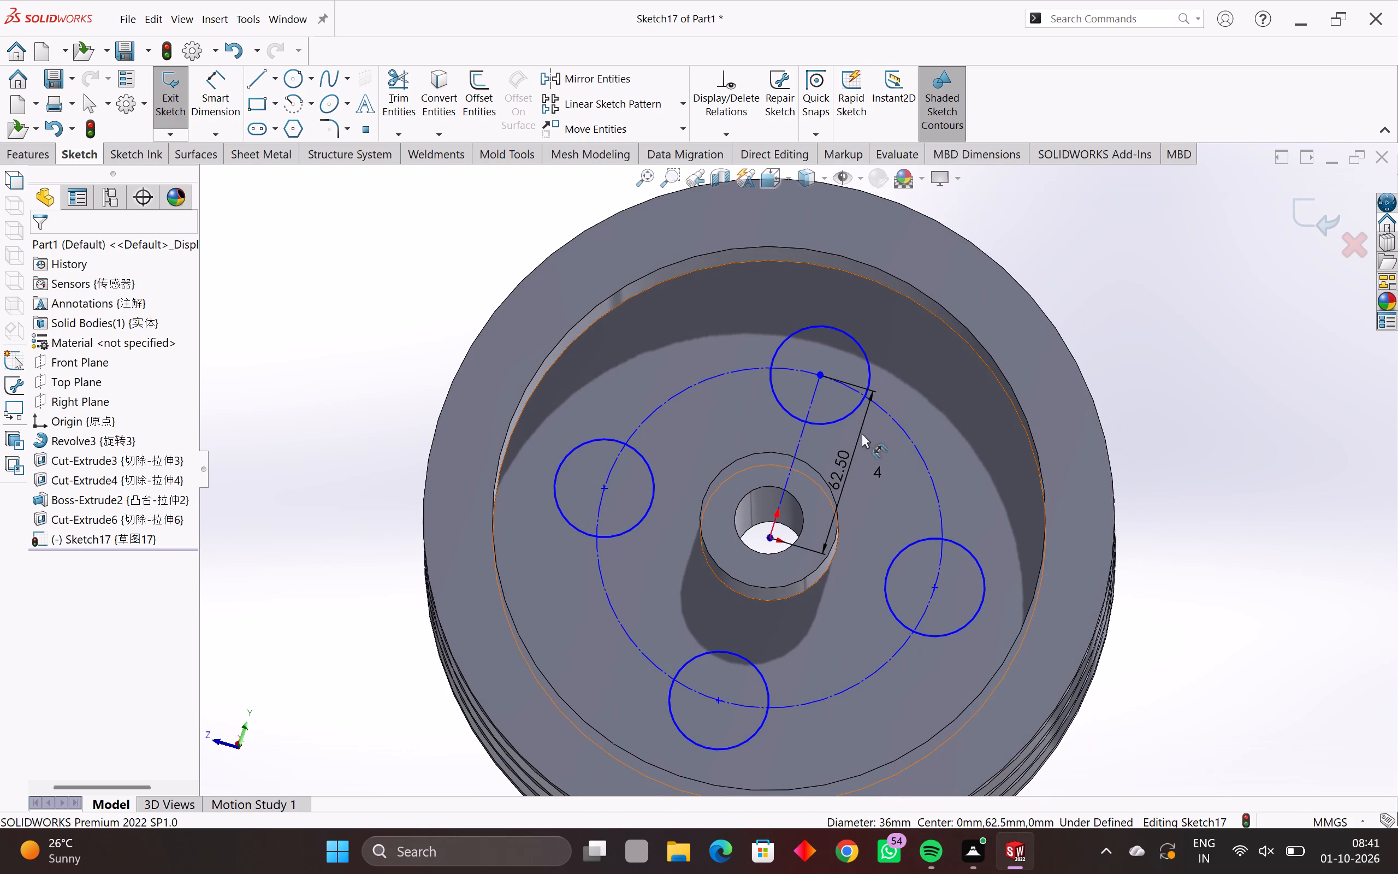
key("Escape")
key("Escape")
key("Escape")
key("Escape")
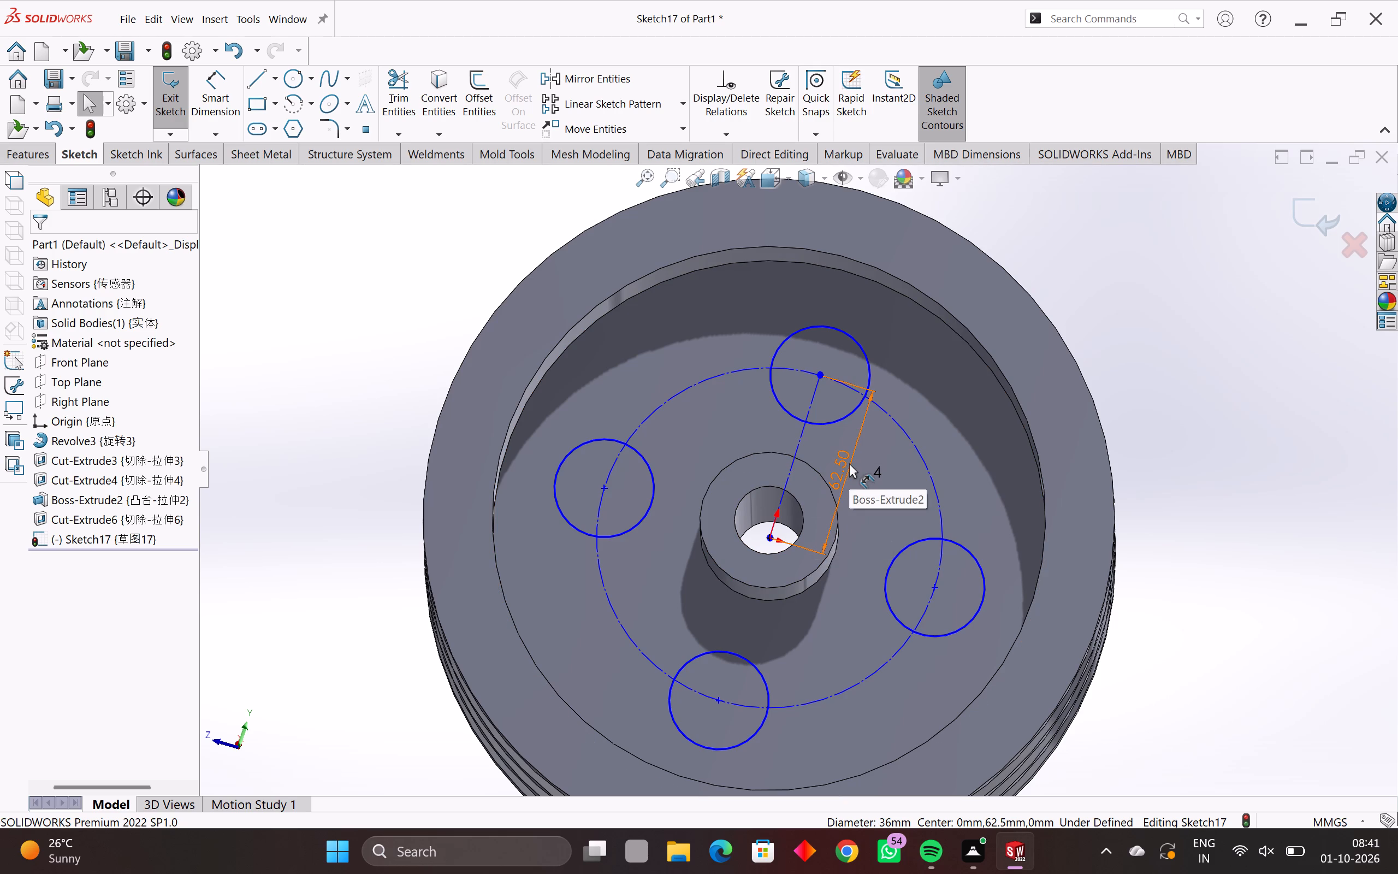
key("ctrl+z")
key("ctrl+z")
key("ctrl+z")
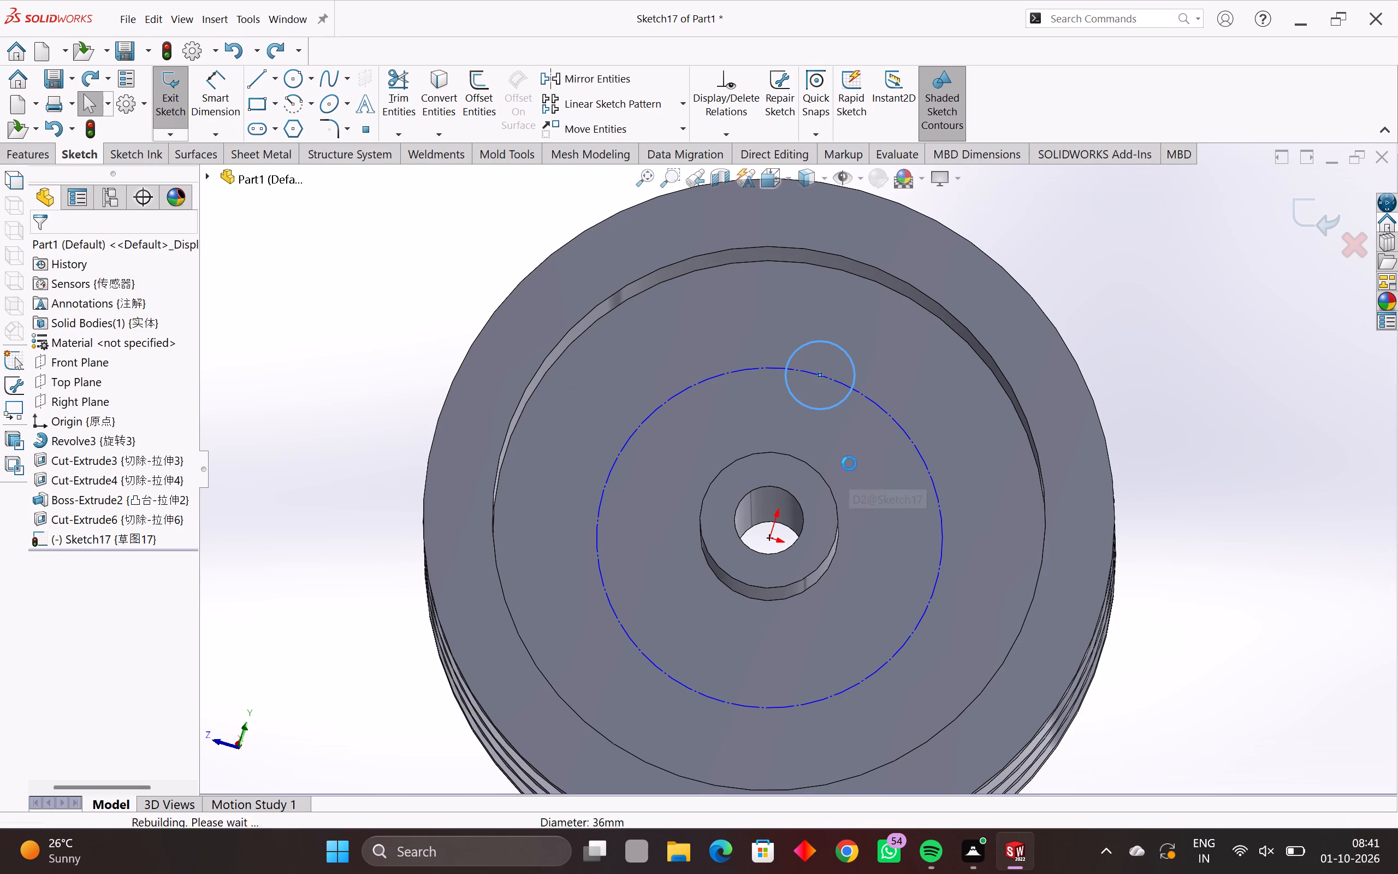
key("ctrl+z")
key("ctrl+z")
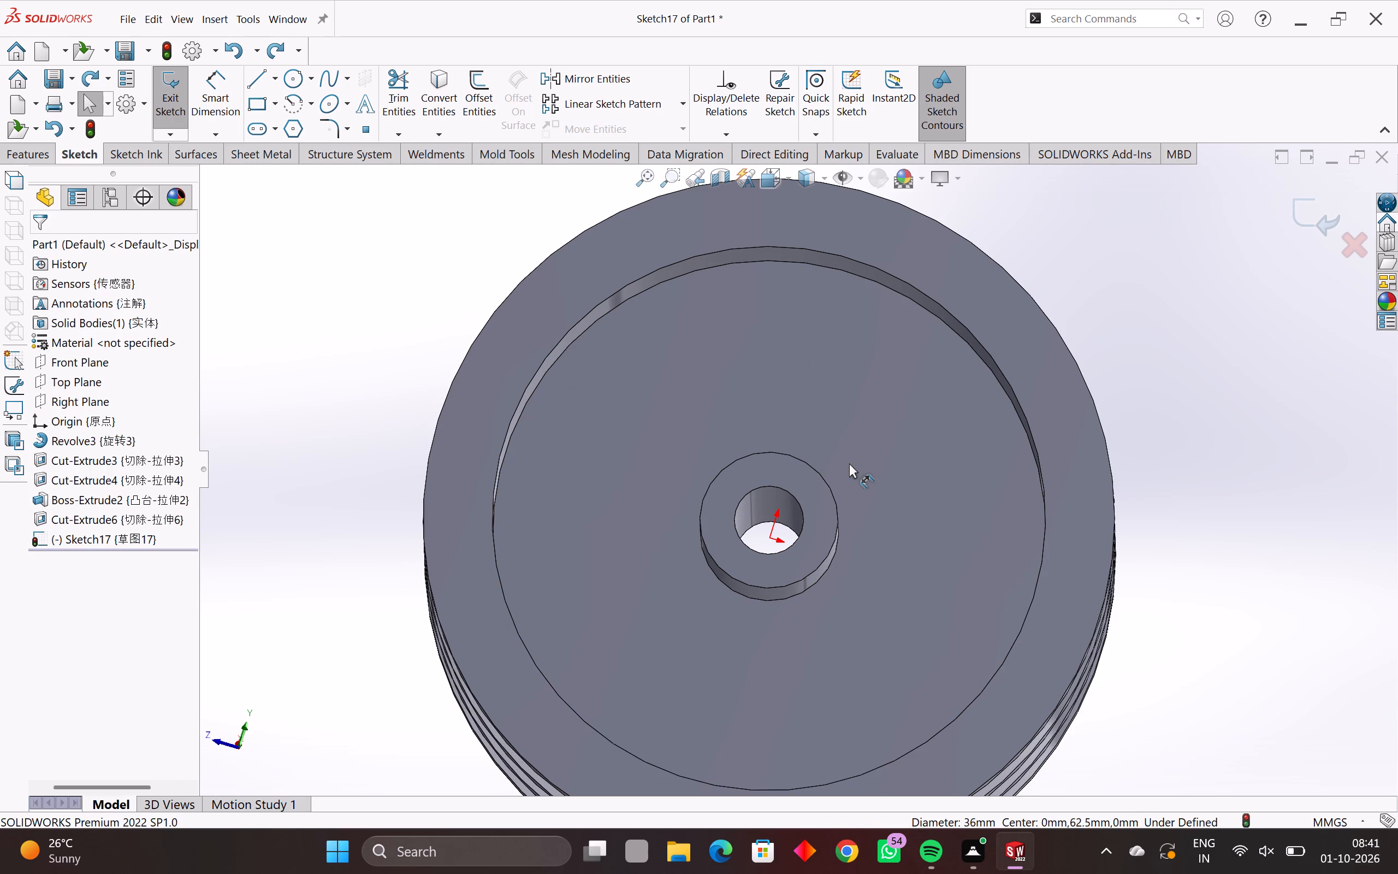
key("ctrl+z")
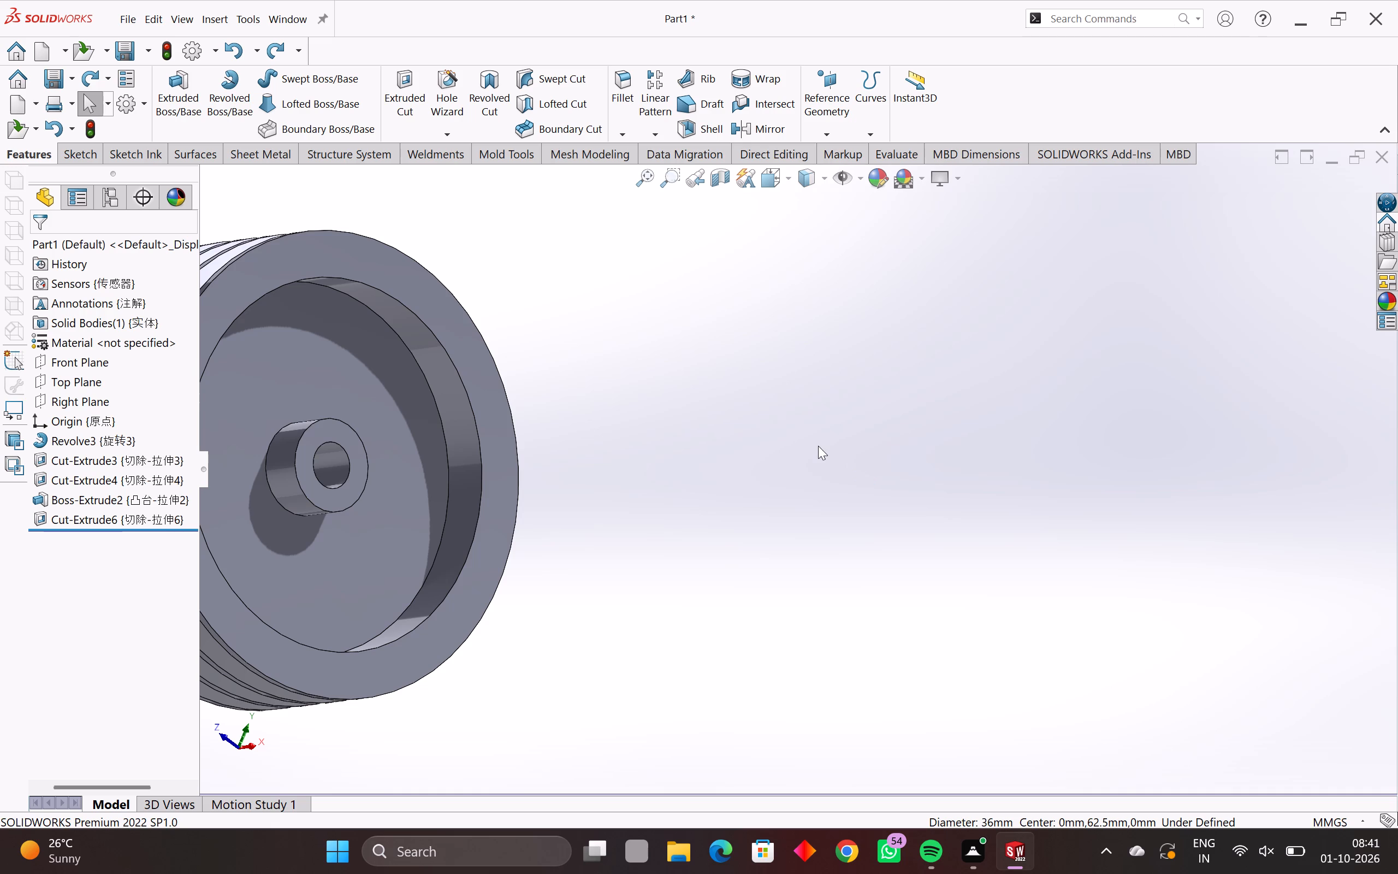
Undo the hub bore cut and the circle sketch it was made from.
key("ctrl+z")
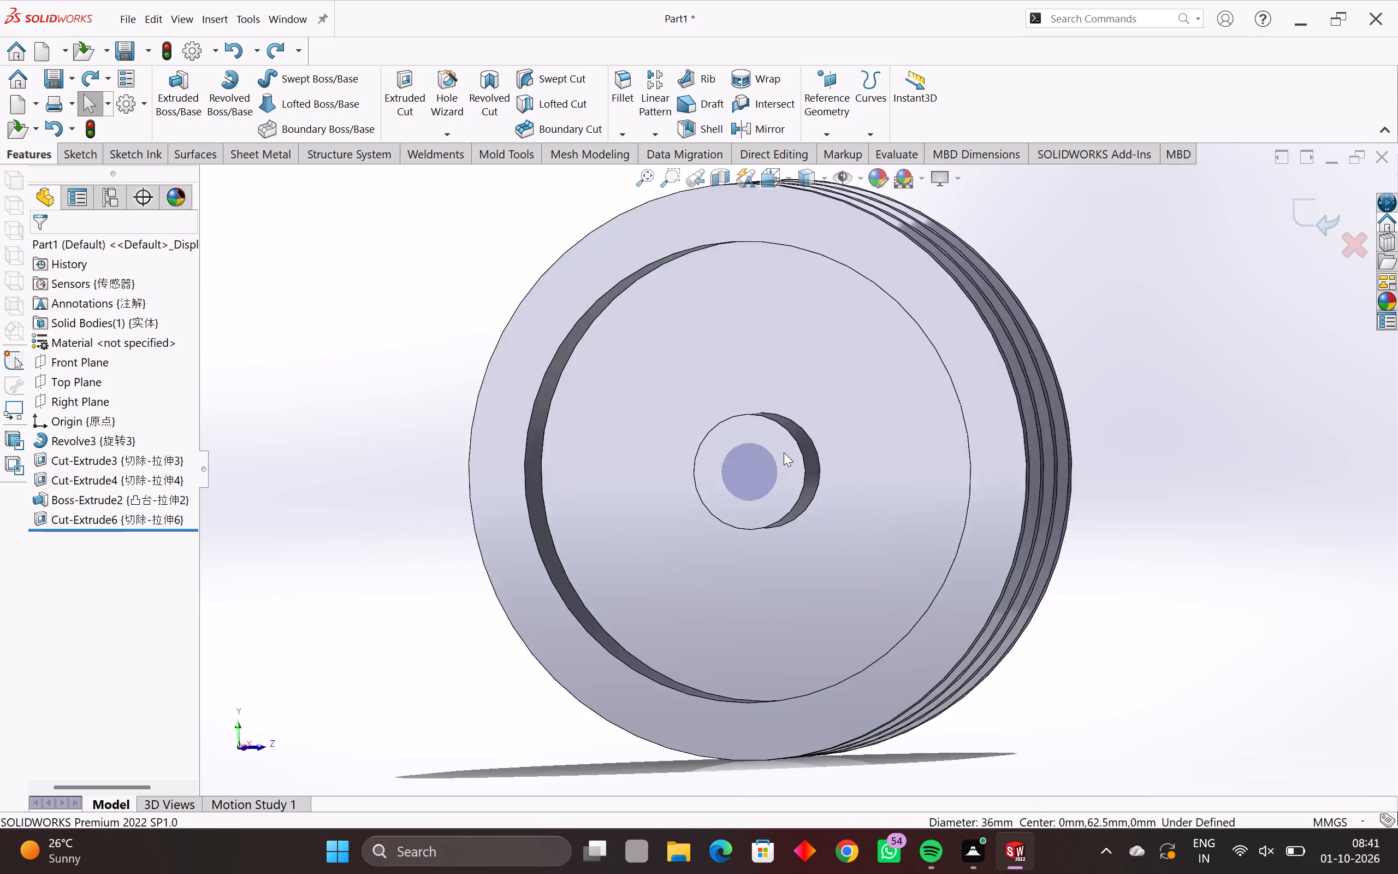
middle_click_drag(750, 469, 580, 526, "ctrl")
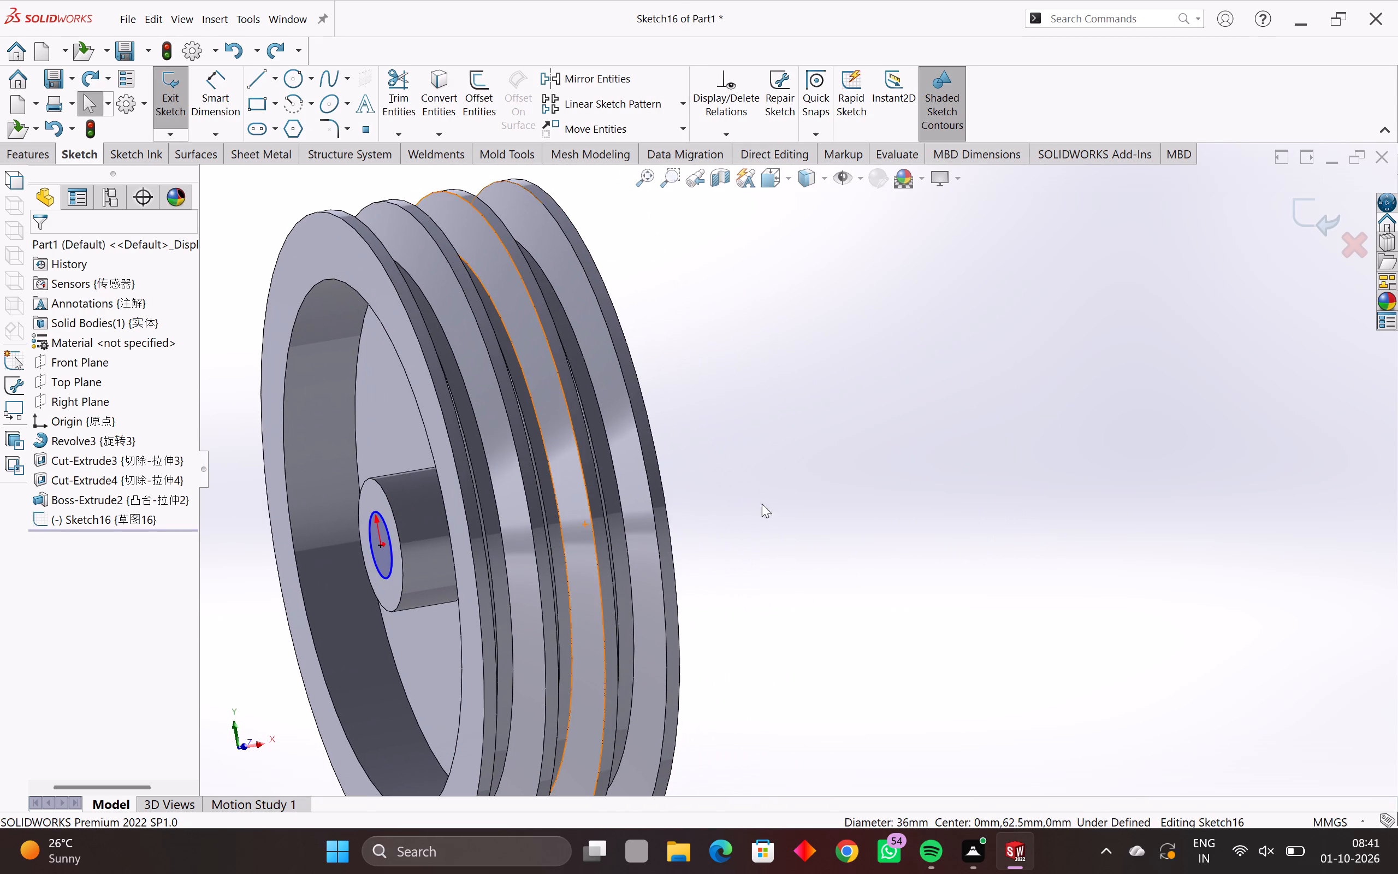
middle_click_drag(846, 498, 926, 536)
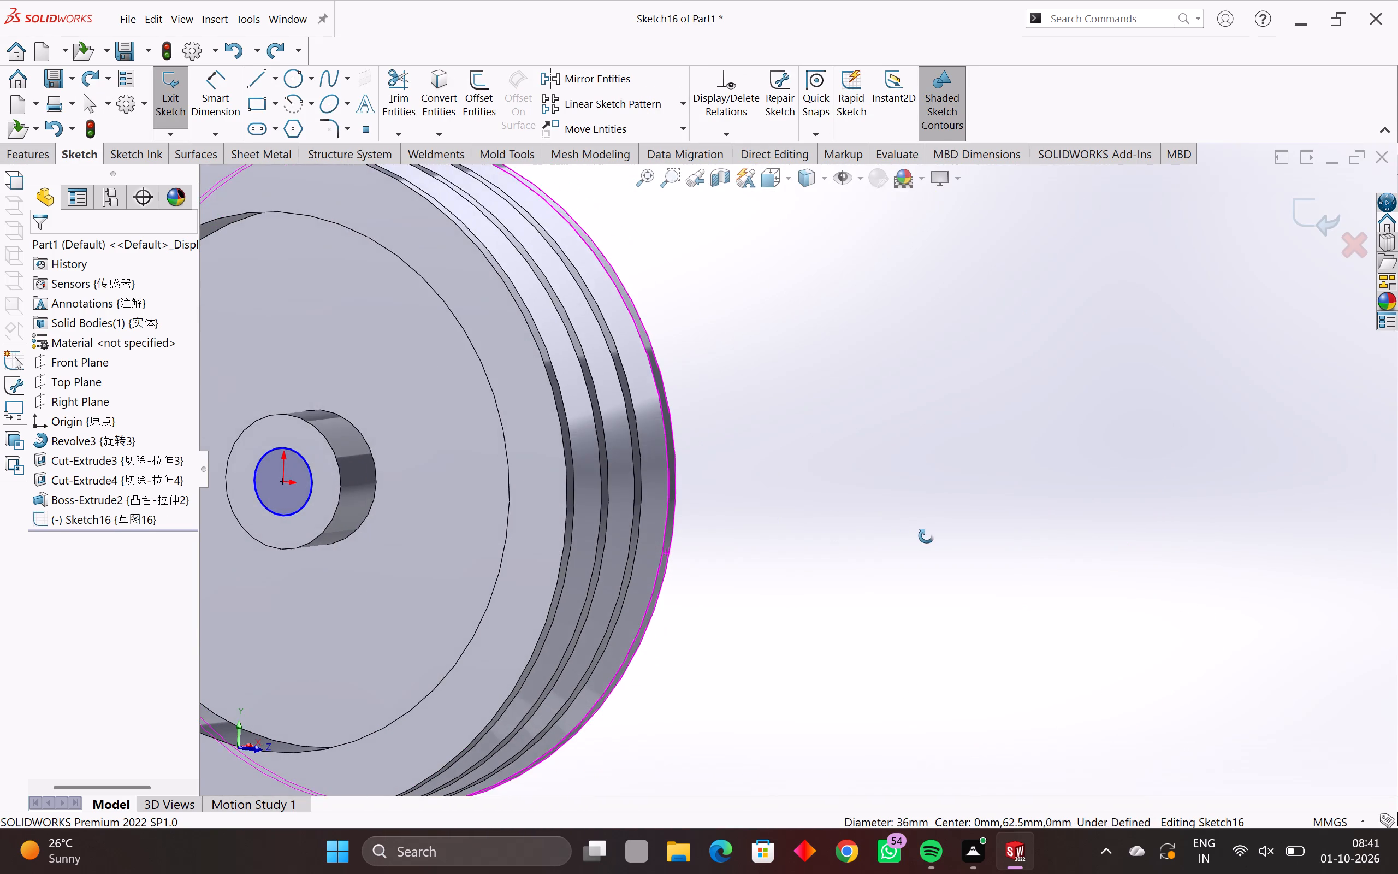
middle_click_drag(926, 536, 976, 531)
key("Escape")
key("Escape")
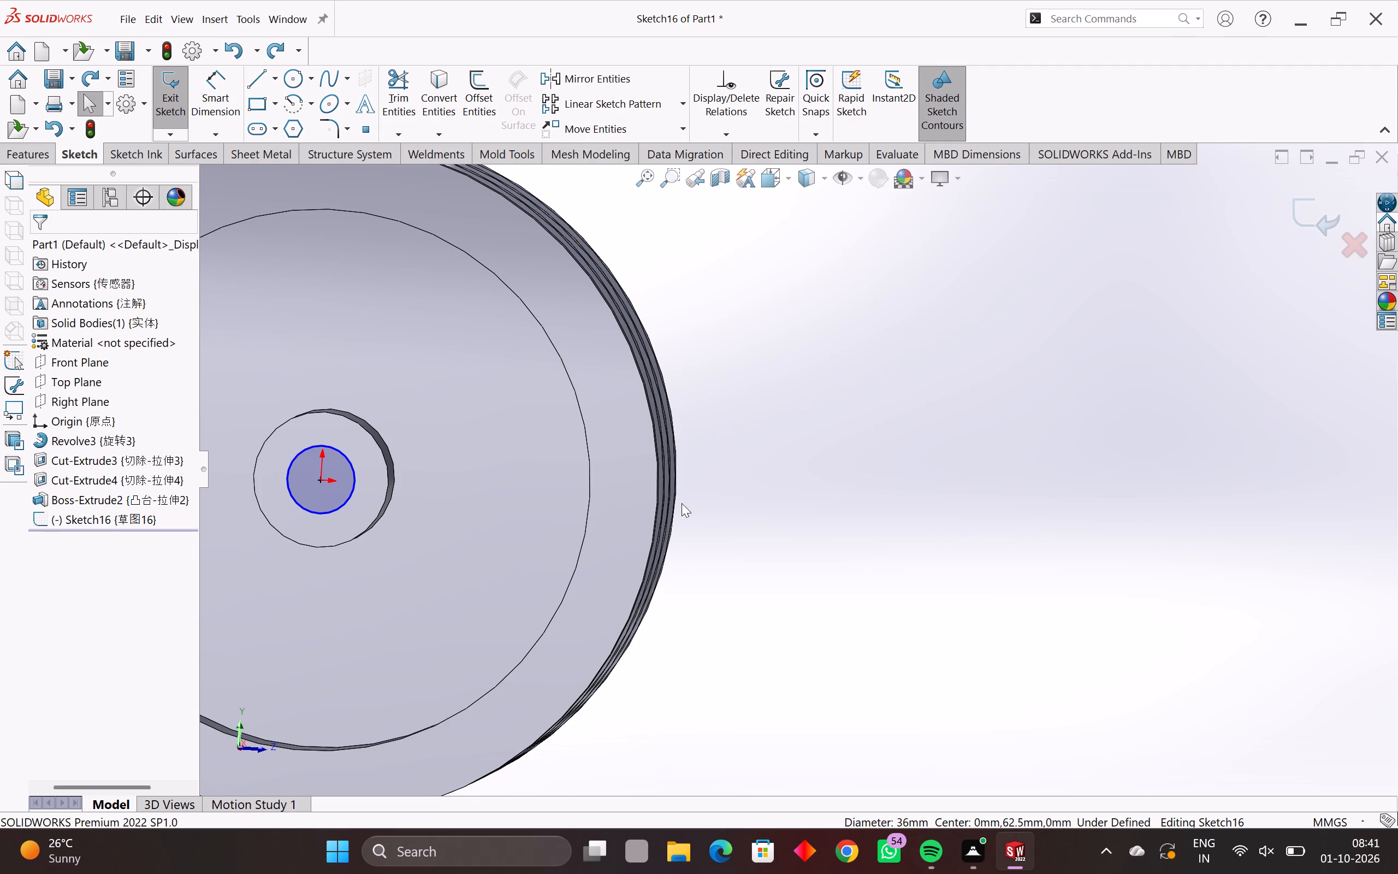
key("ctrl+z")
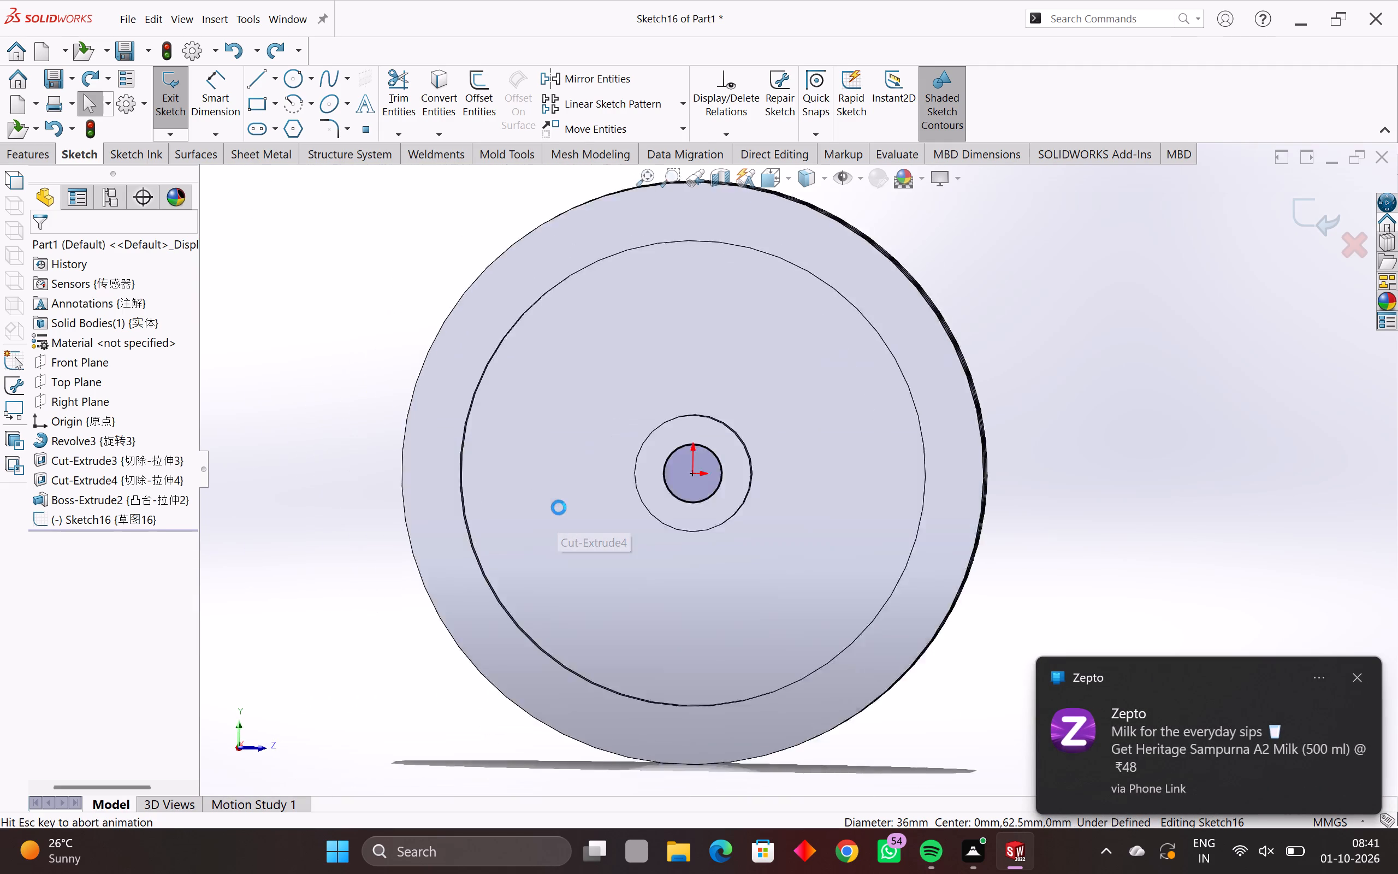
key("ctrl+z")
key("ctrl+z")
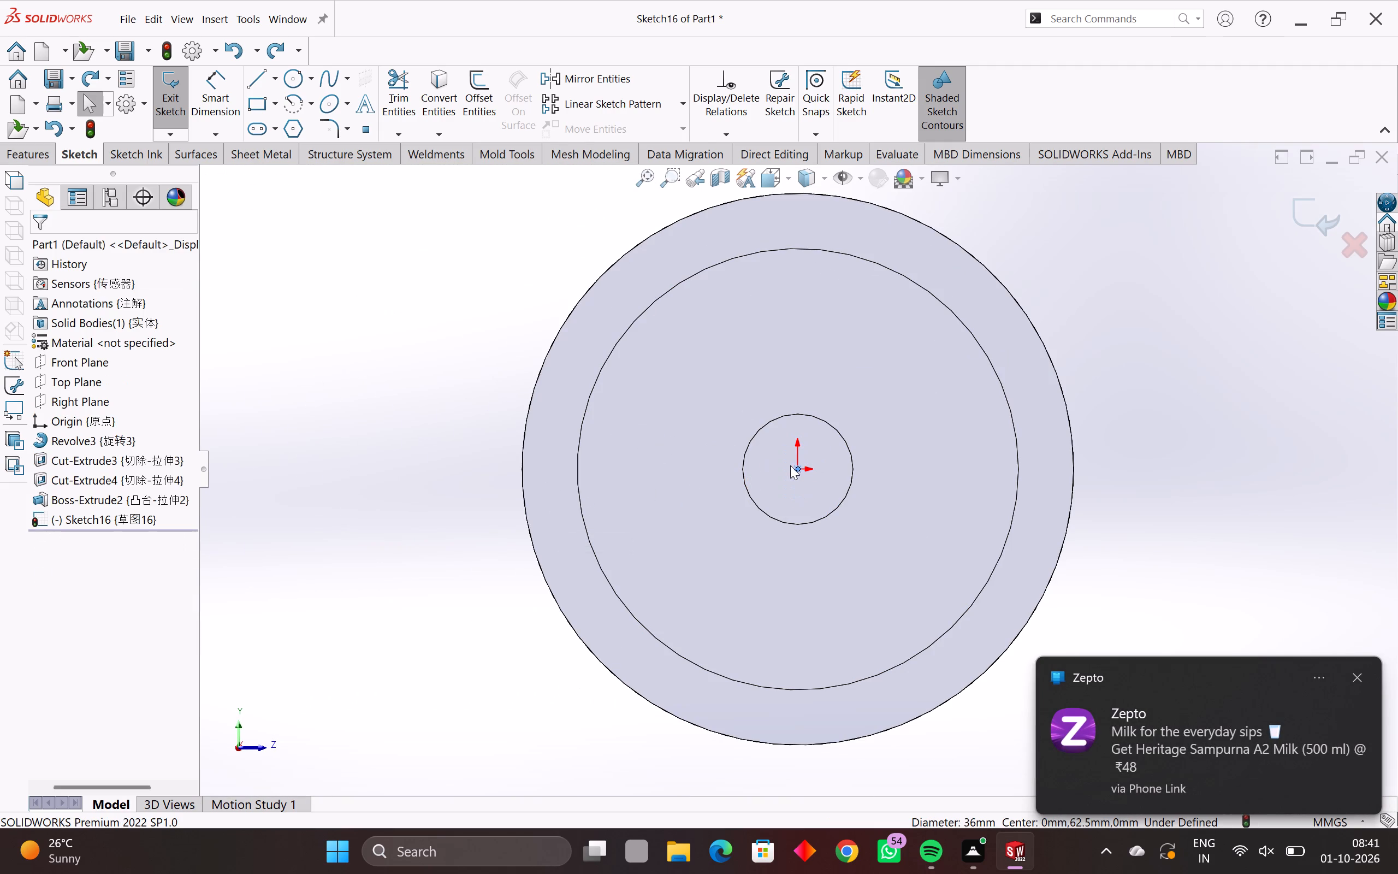
scroll(862, 481, "up", 2)
scroll(862, 481, "down", 2)
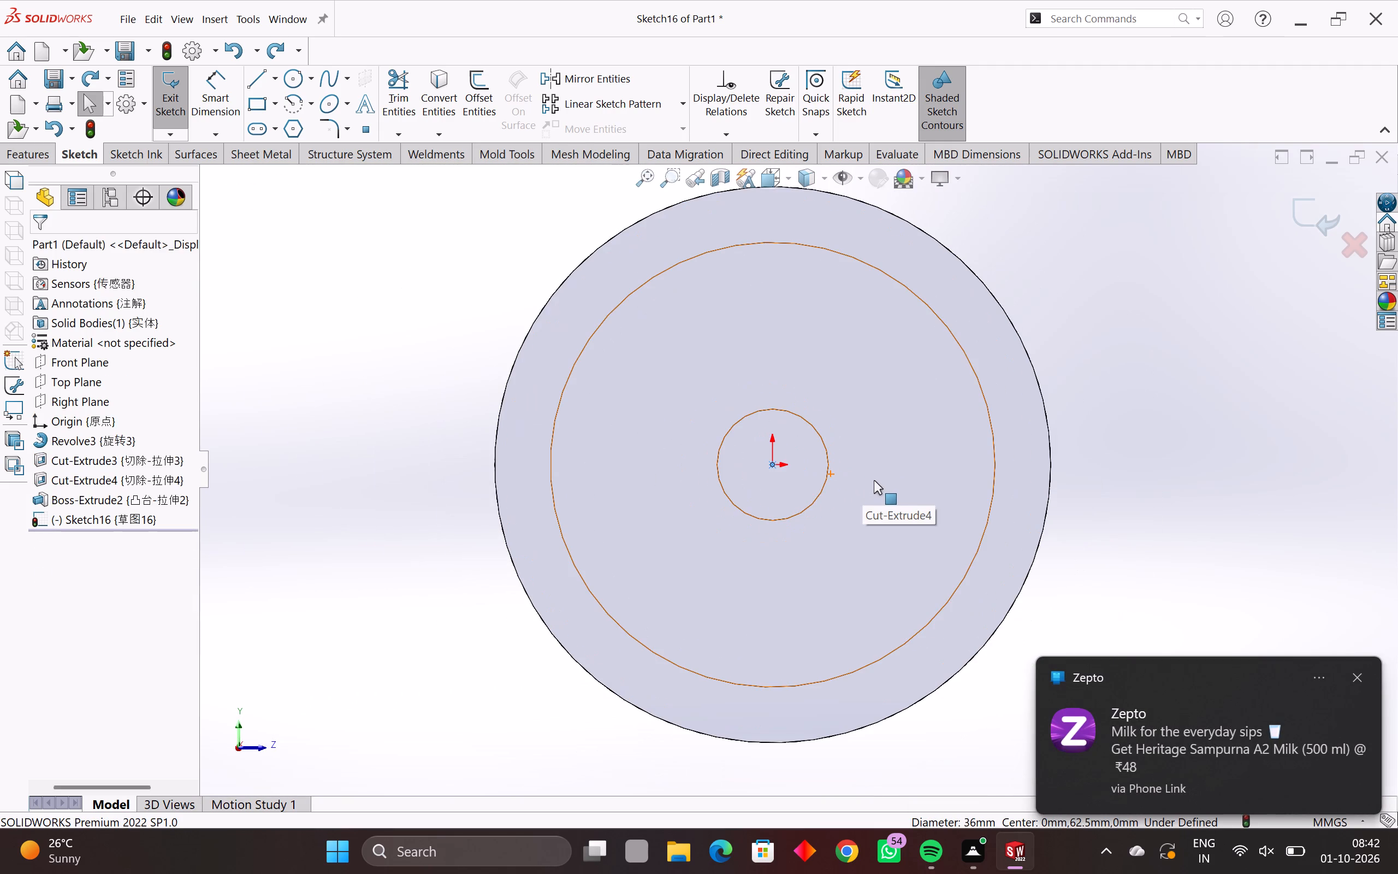
key("ctrl+z")
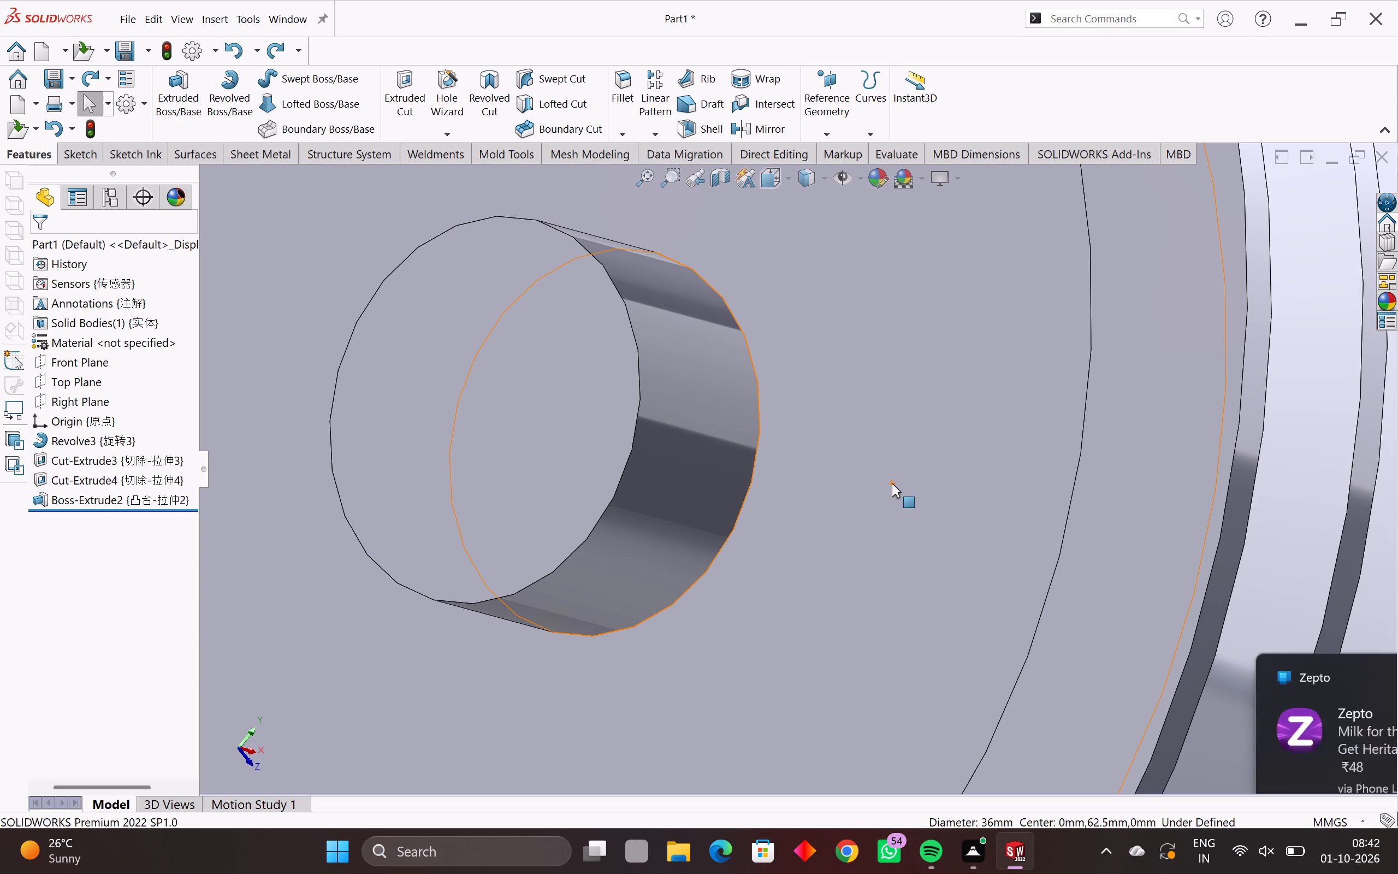
Undo the hub boss extrusion and remove the circle from its sketch on the recessed web.
key("ctrl+z")
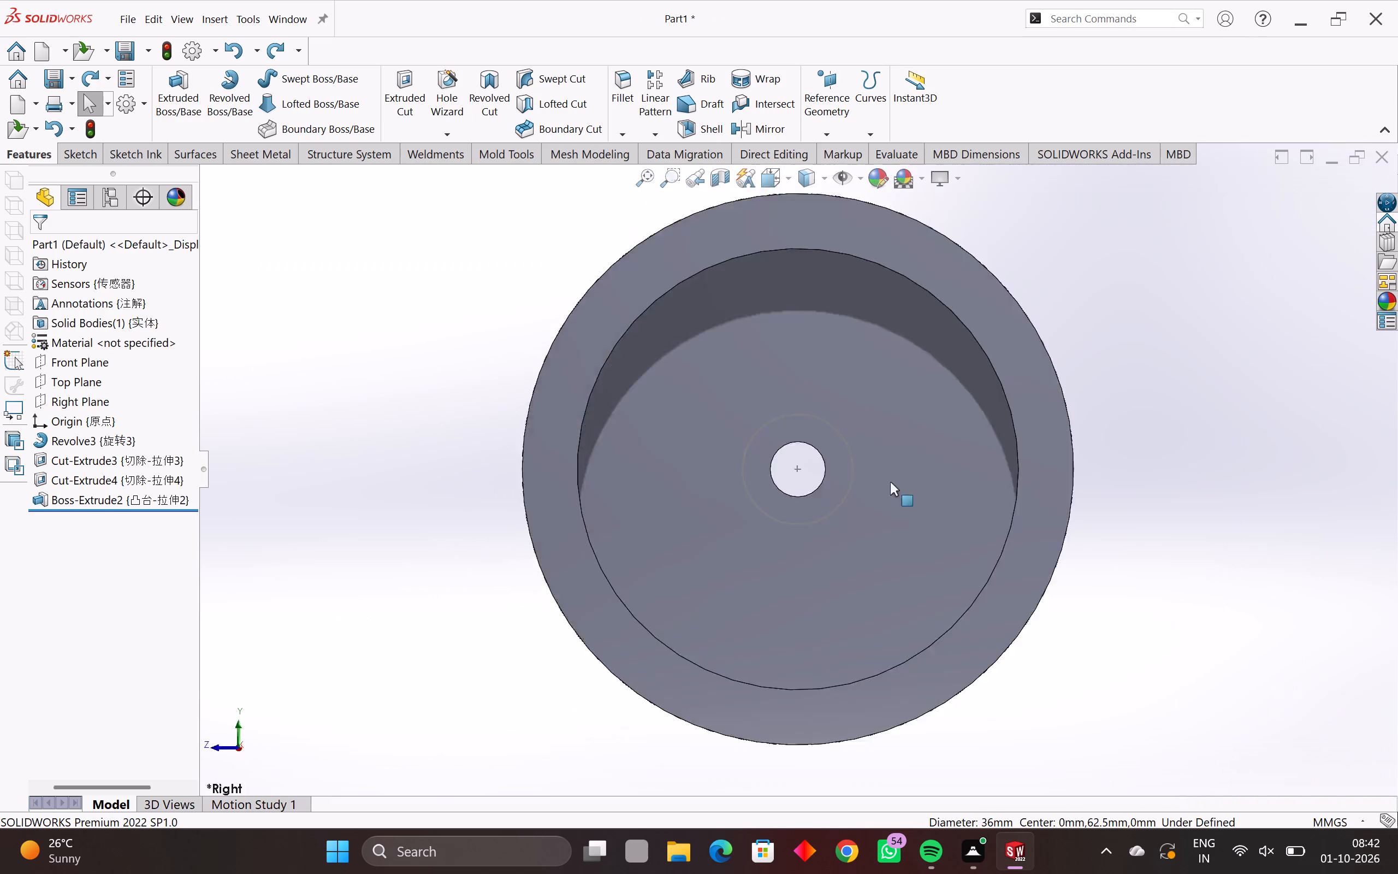
key("ctrl+z")
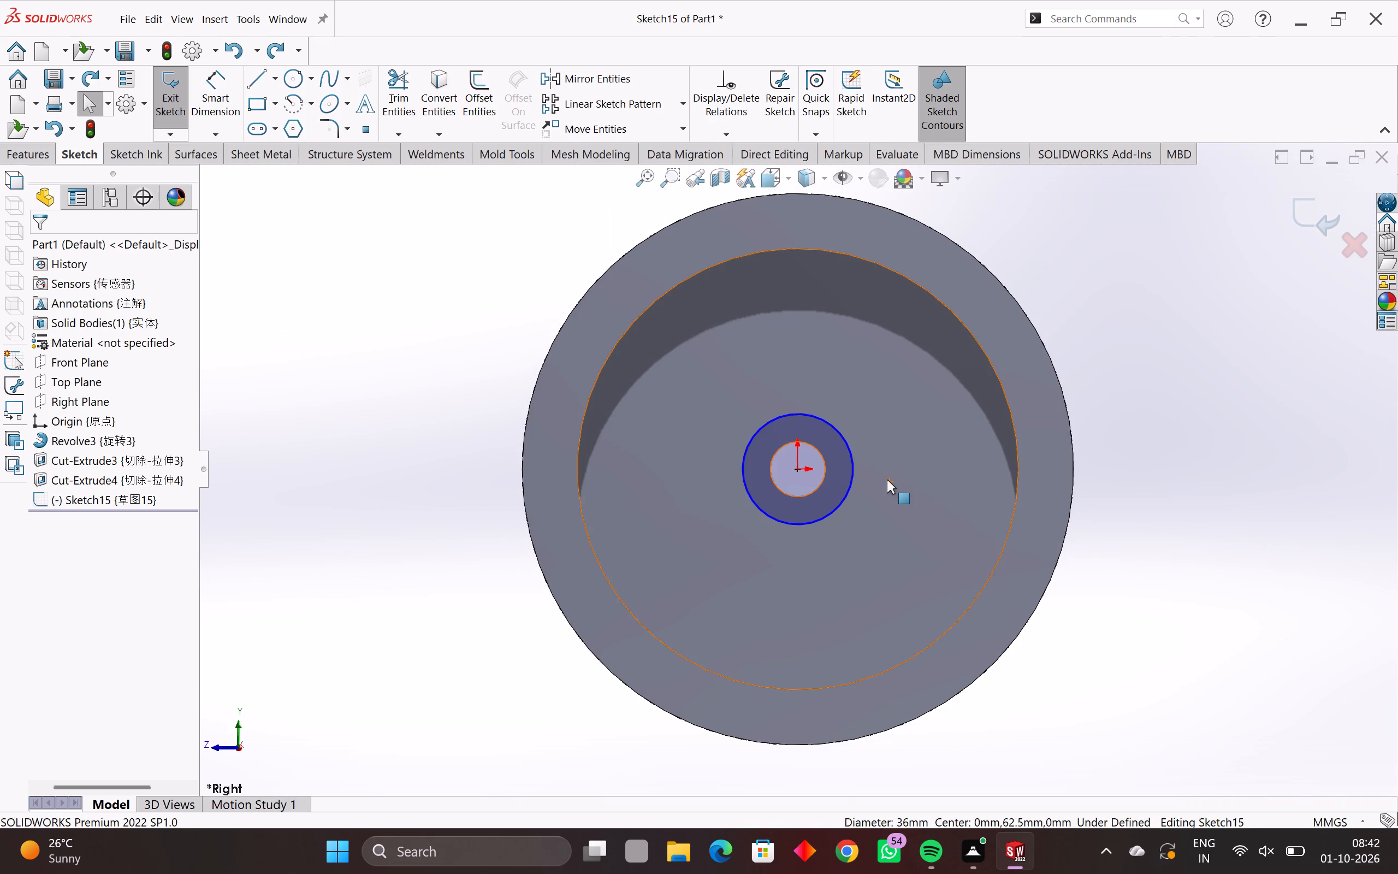
key("ctrl+z")
key("ctrl+z")
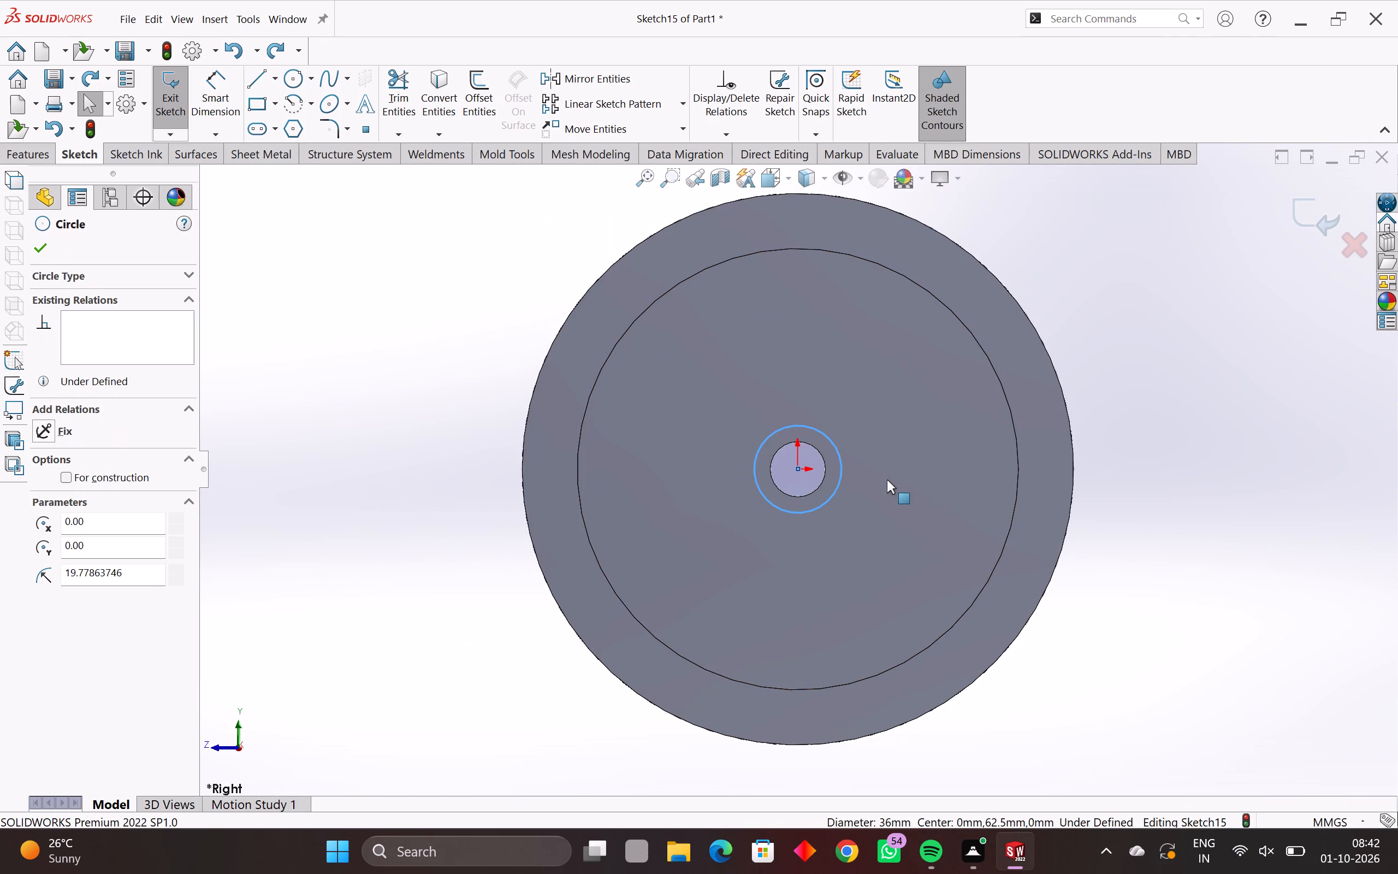
key("ctrl+z")
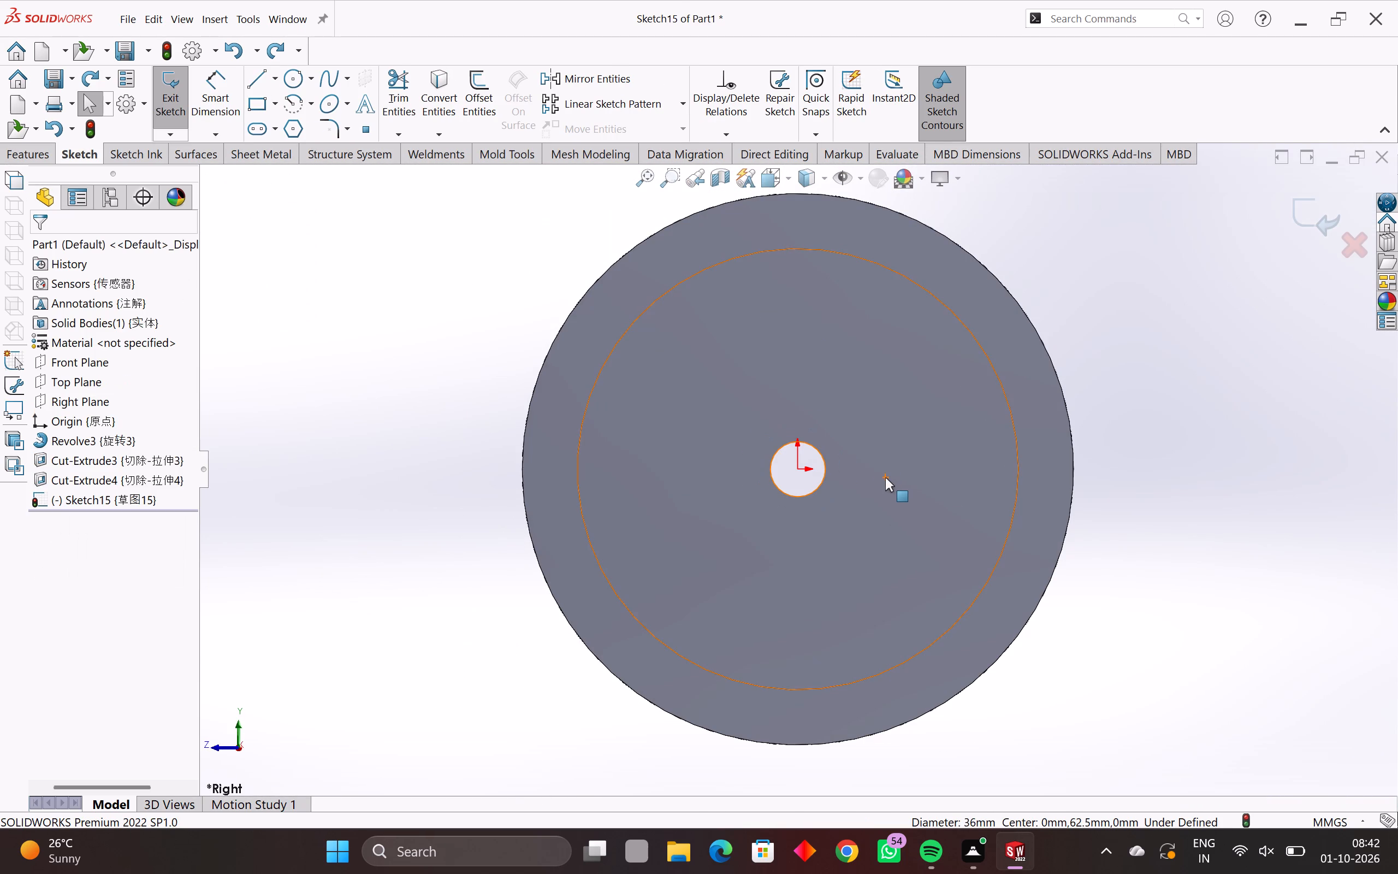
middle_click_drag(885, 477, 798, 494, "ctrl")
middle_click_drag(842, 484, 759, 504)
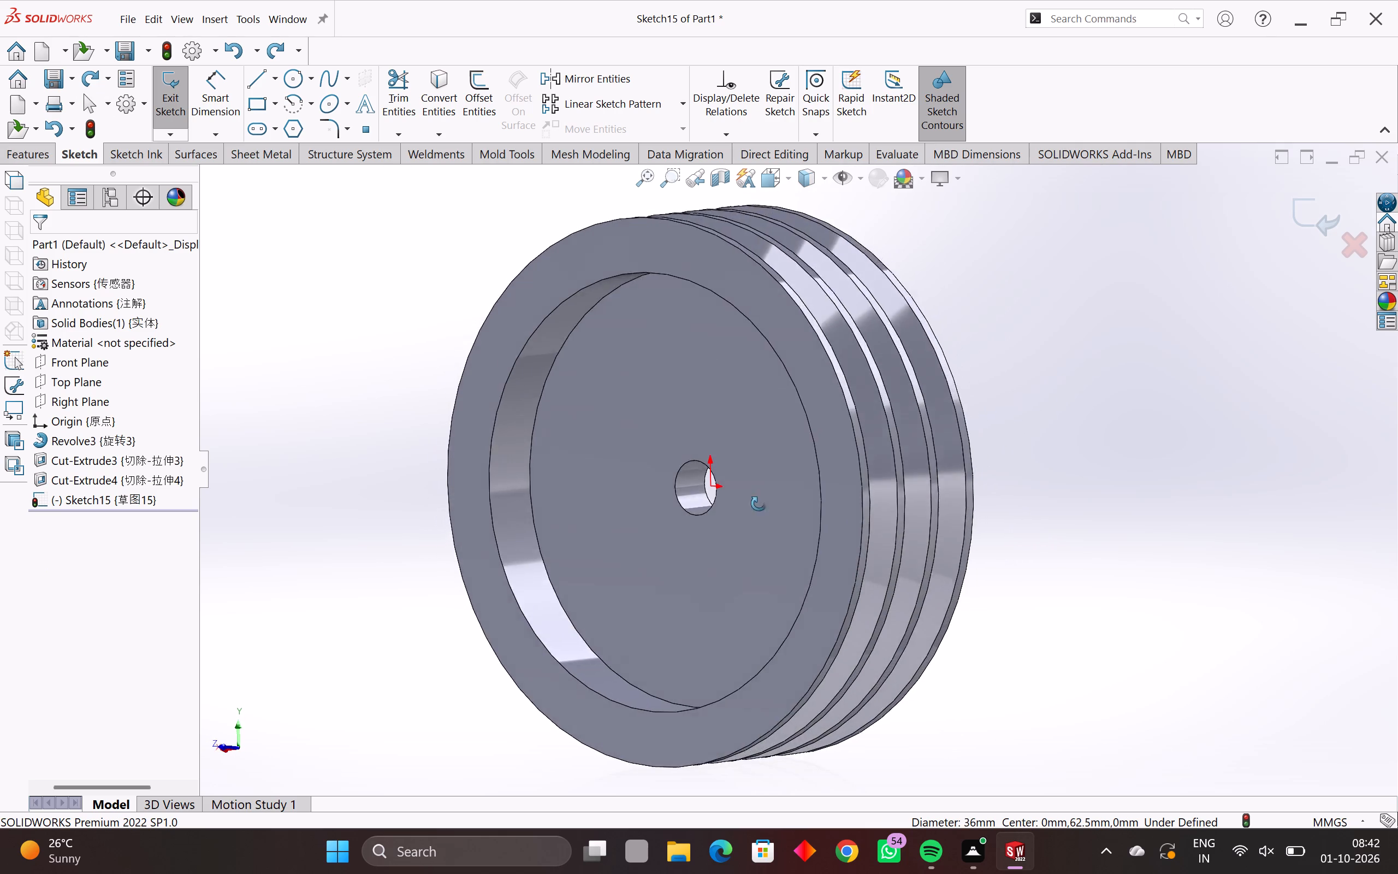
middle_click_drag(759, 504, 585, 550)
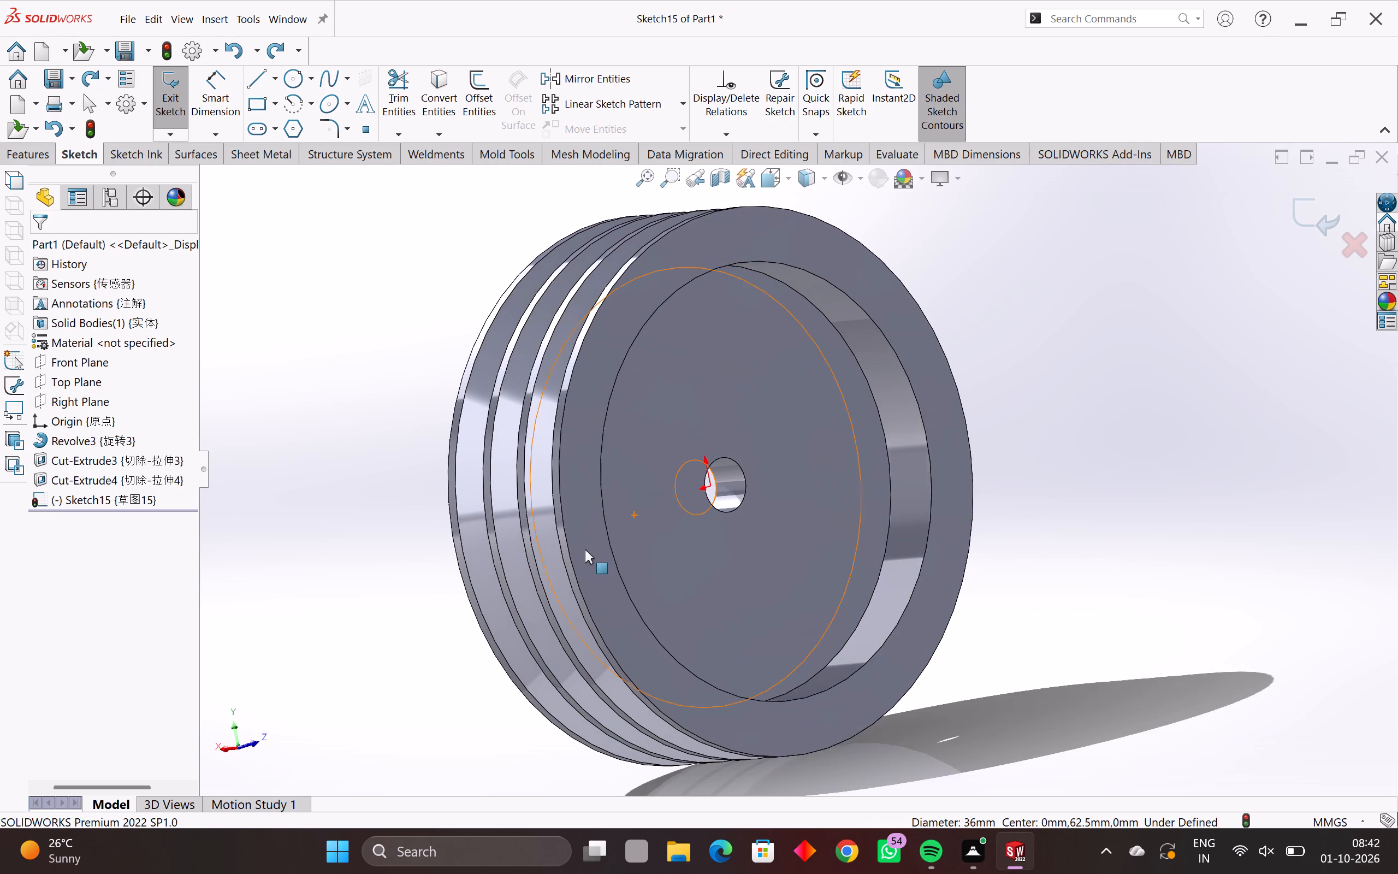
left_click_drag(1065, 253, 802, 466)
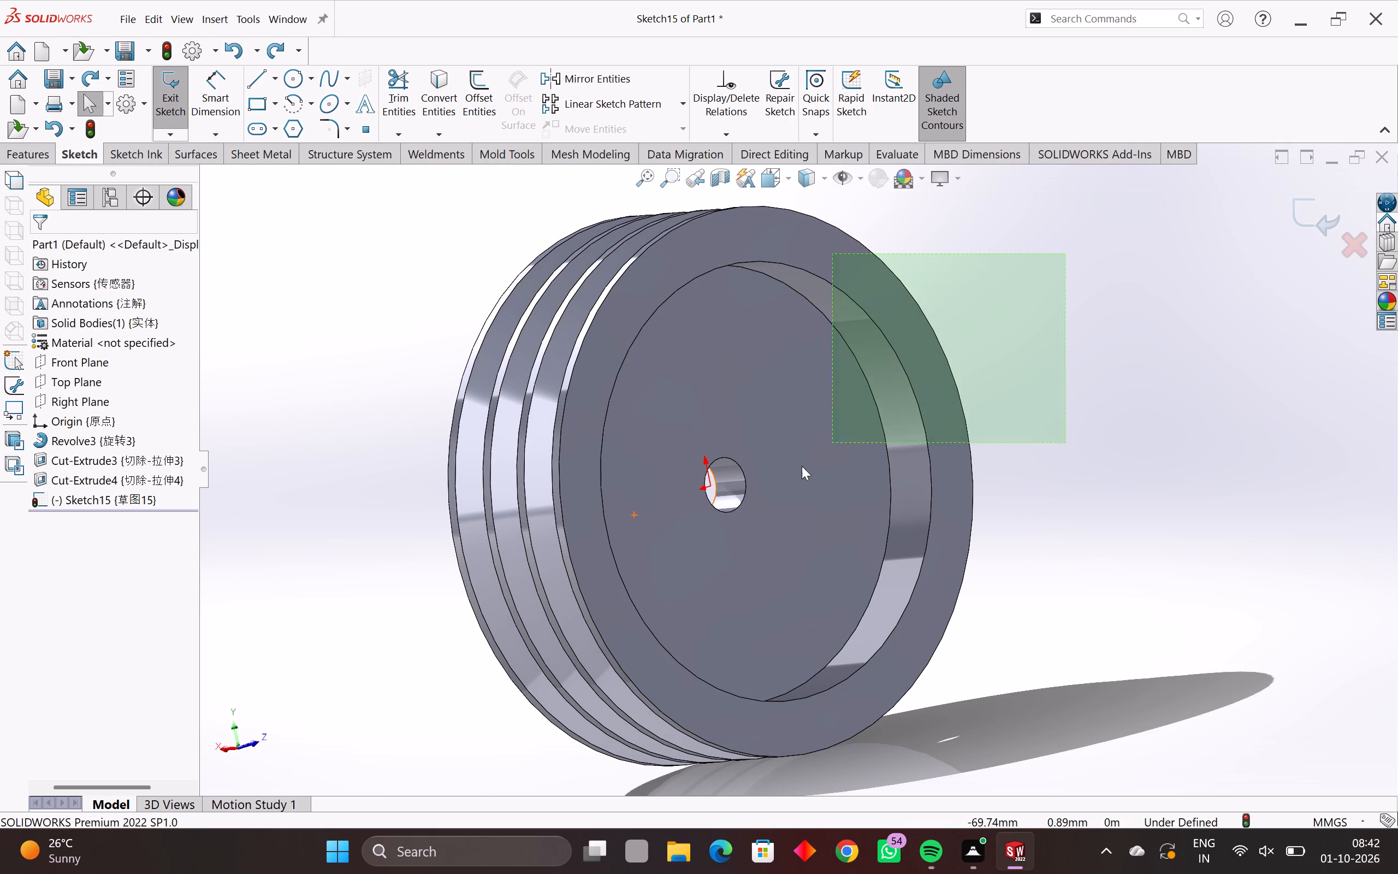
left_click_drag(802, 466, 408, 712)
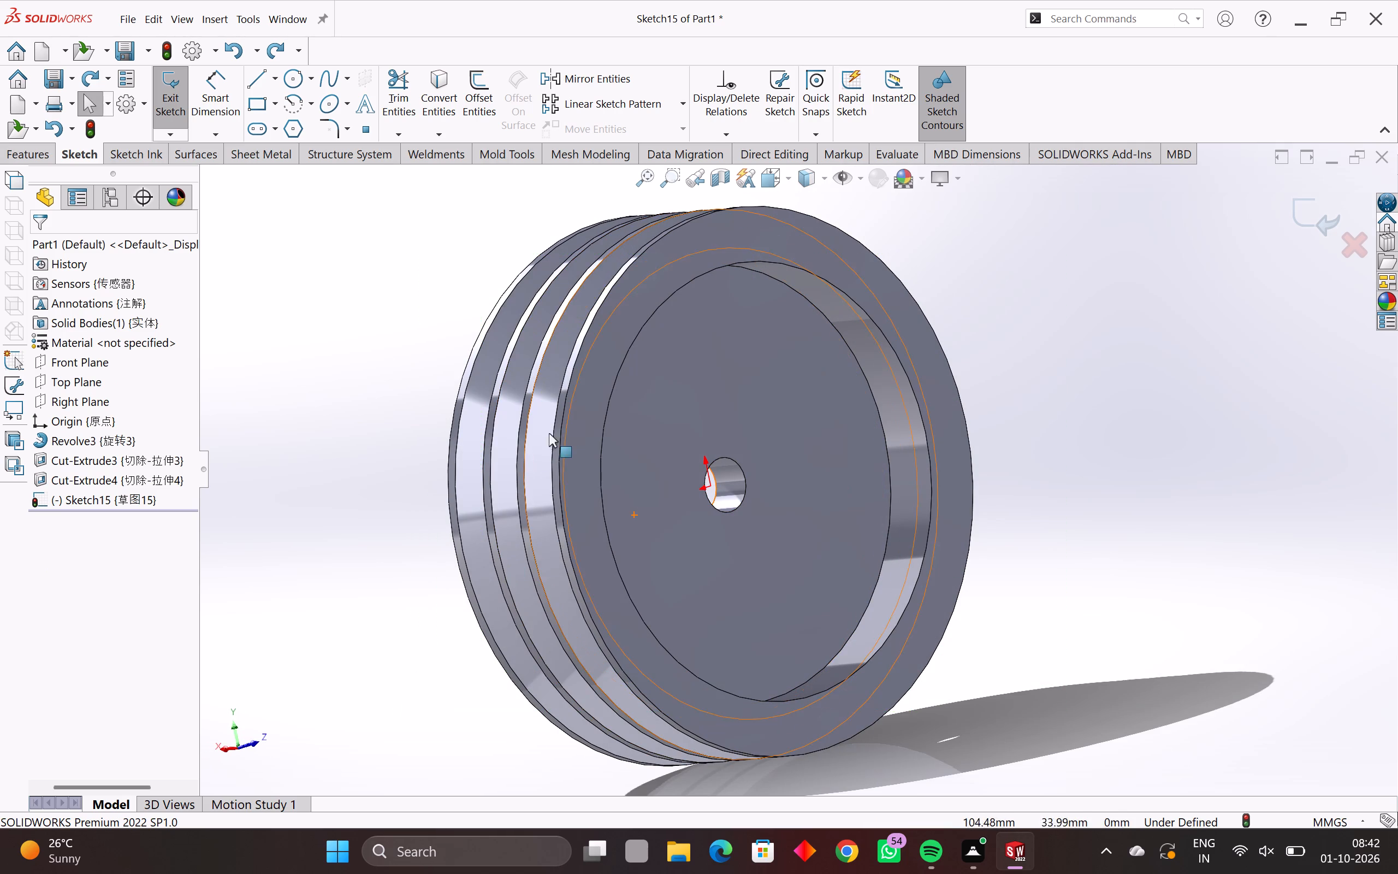
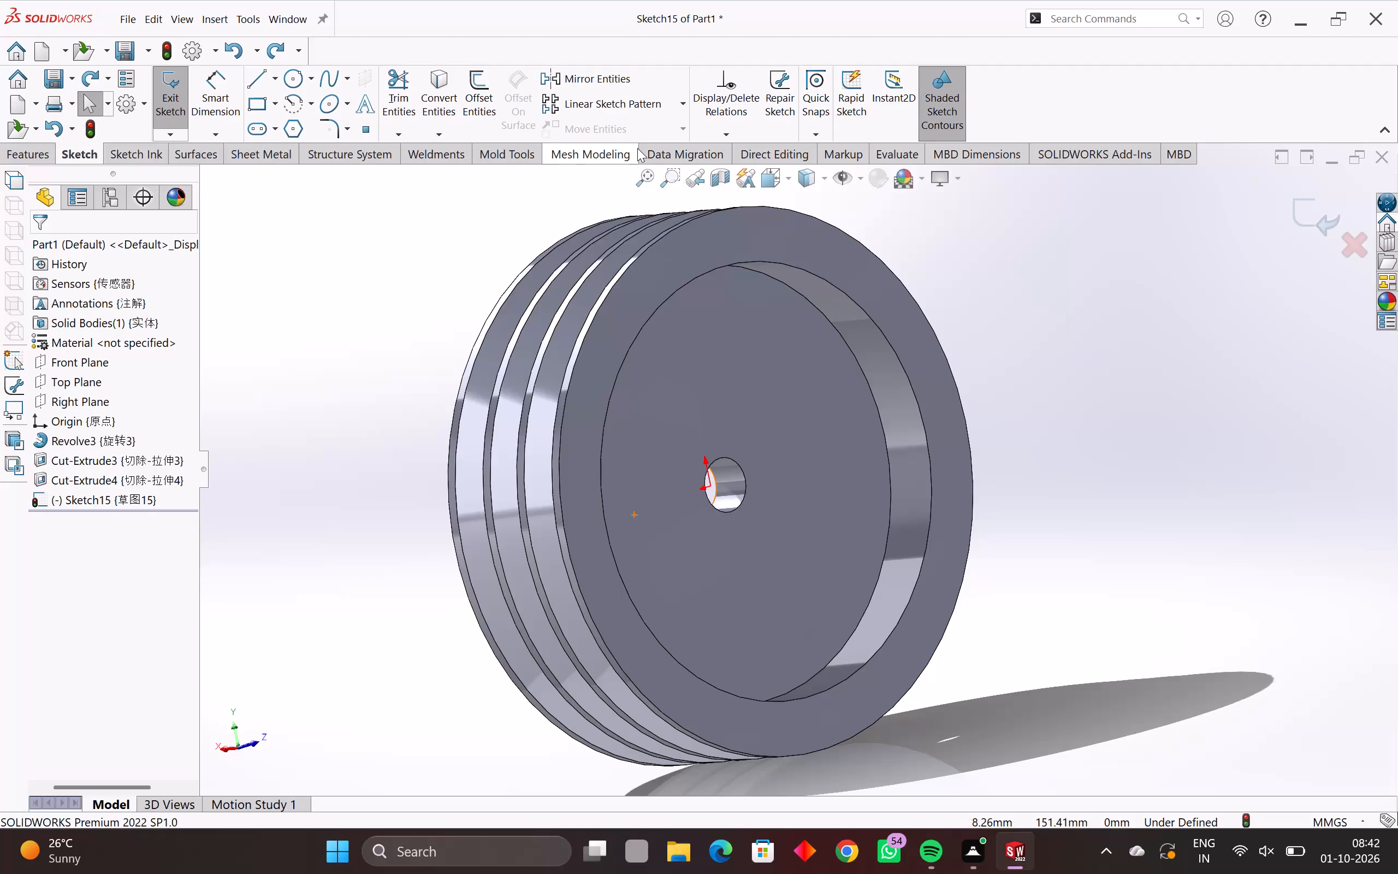
Undo the empty hub sketch on the recessed web.
key("Escape")
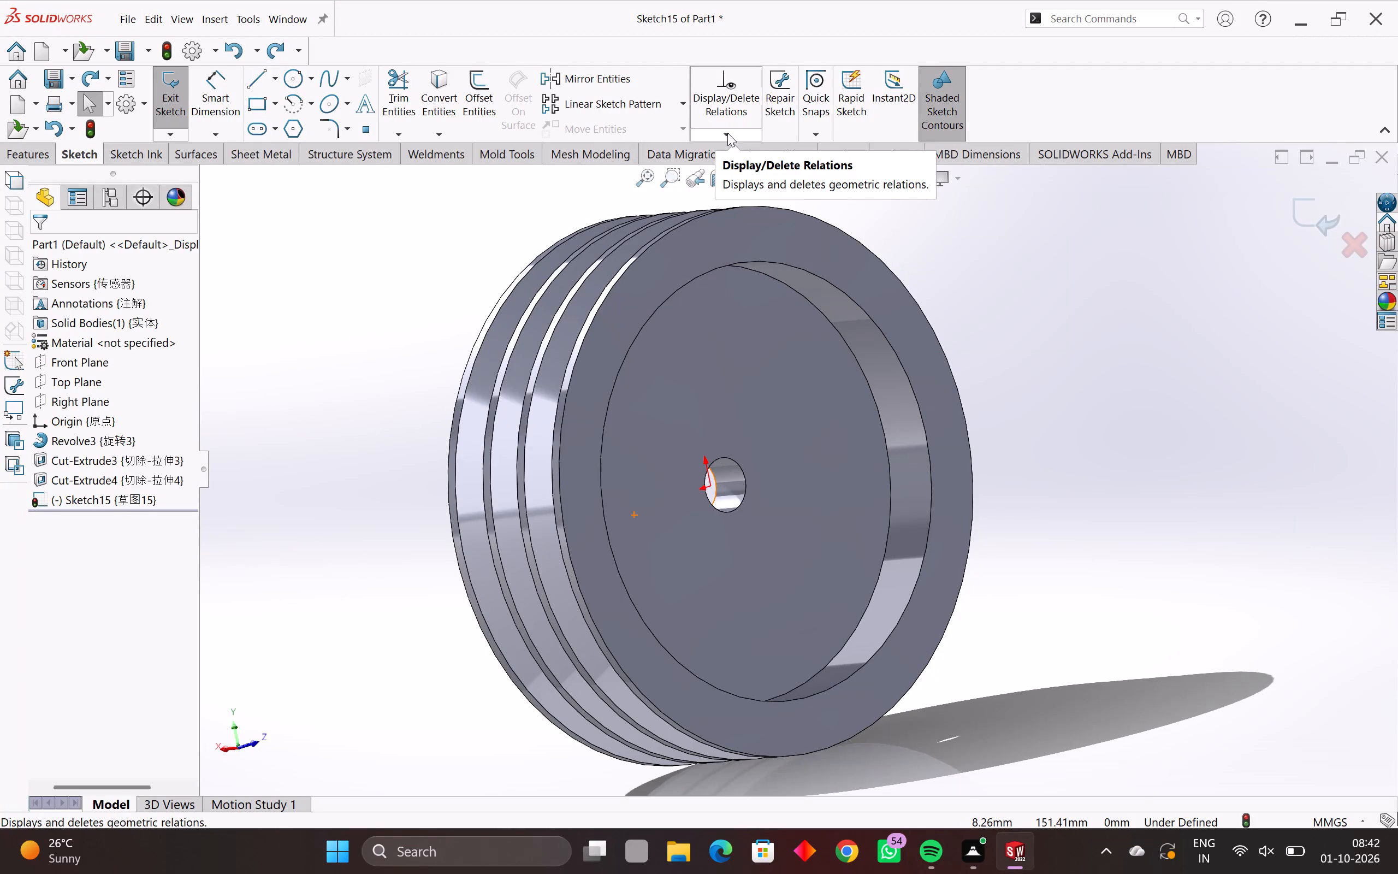
left_click(727, 133)
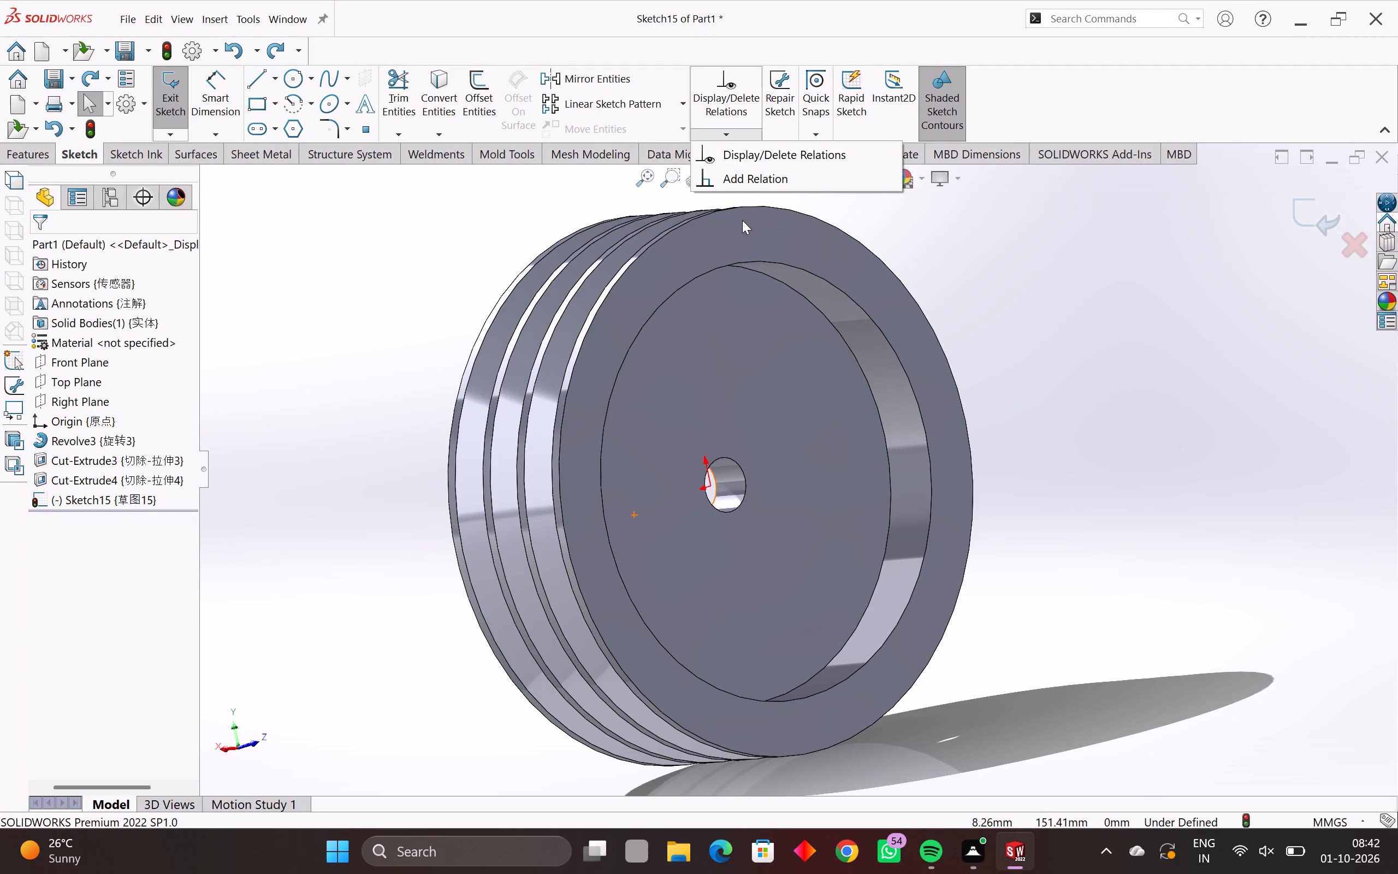
key("Escape")
key("ctrl+z")
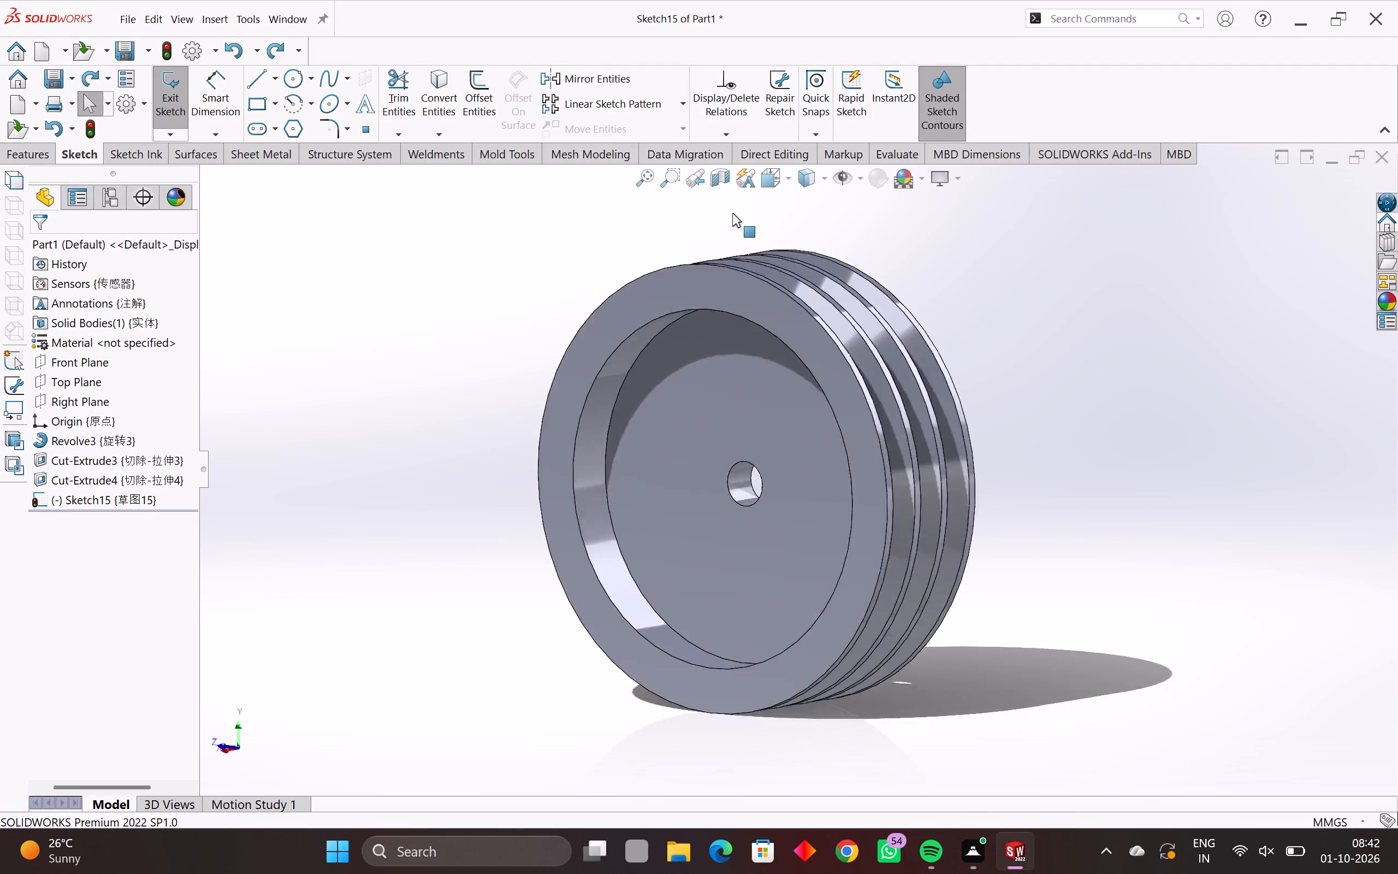
key("ctrl+z")
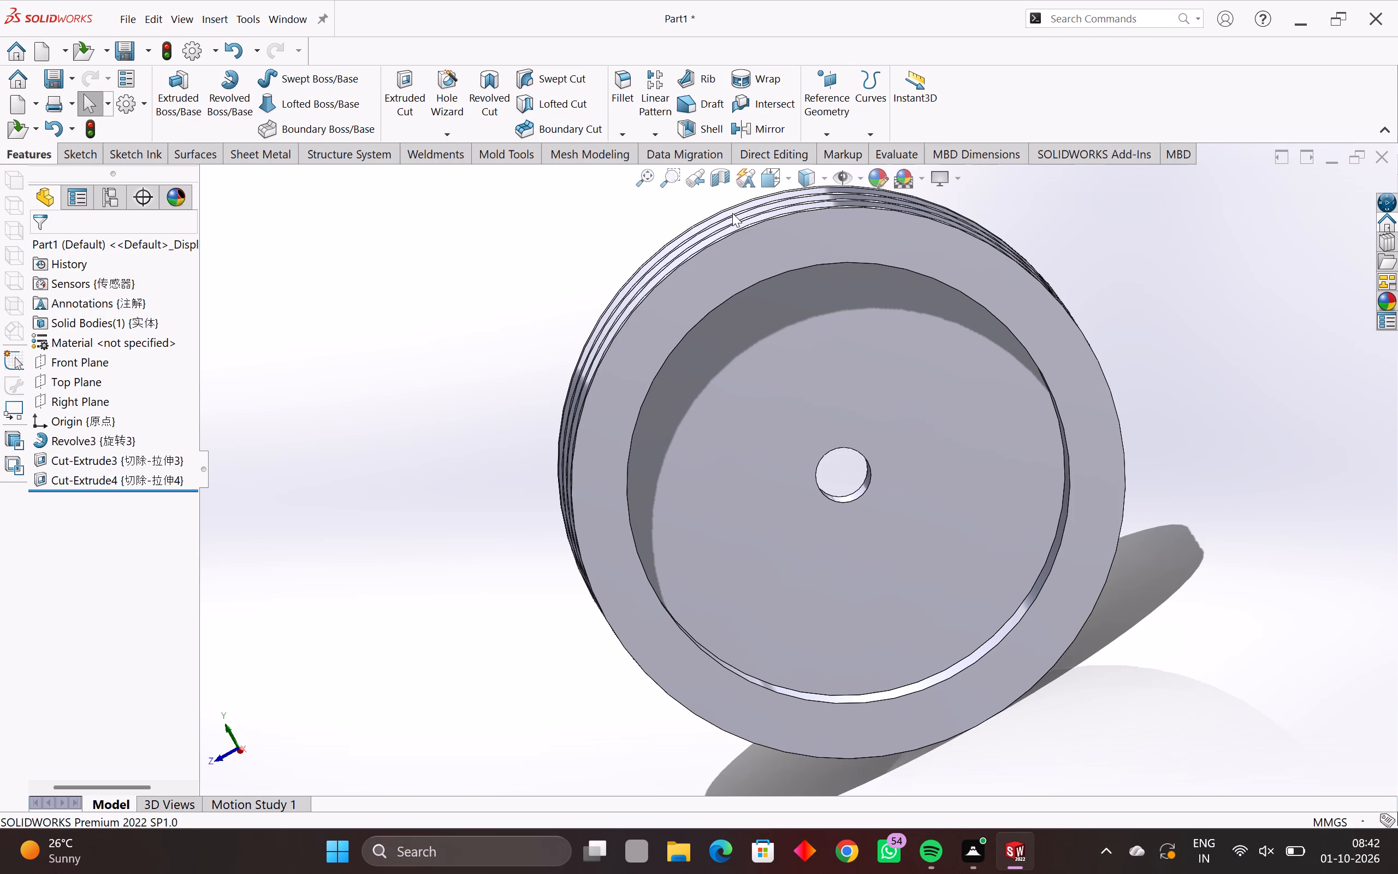
Undo the second side's recess cut together with its circle sketch.
key("ctrl+z")
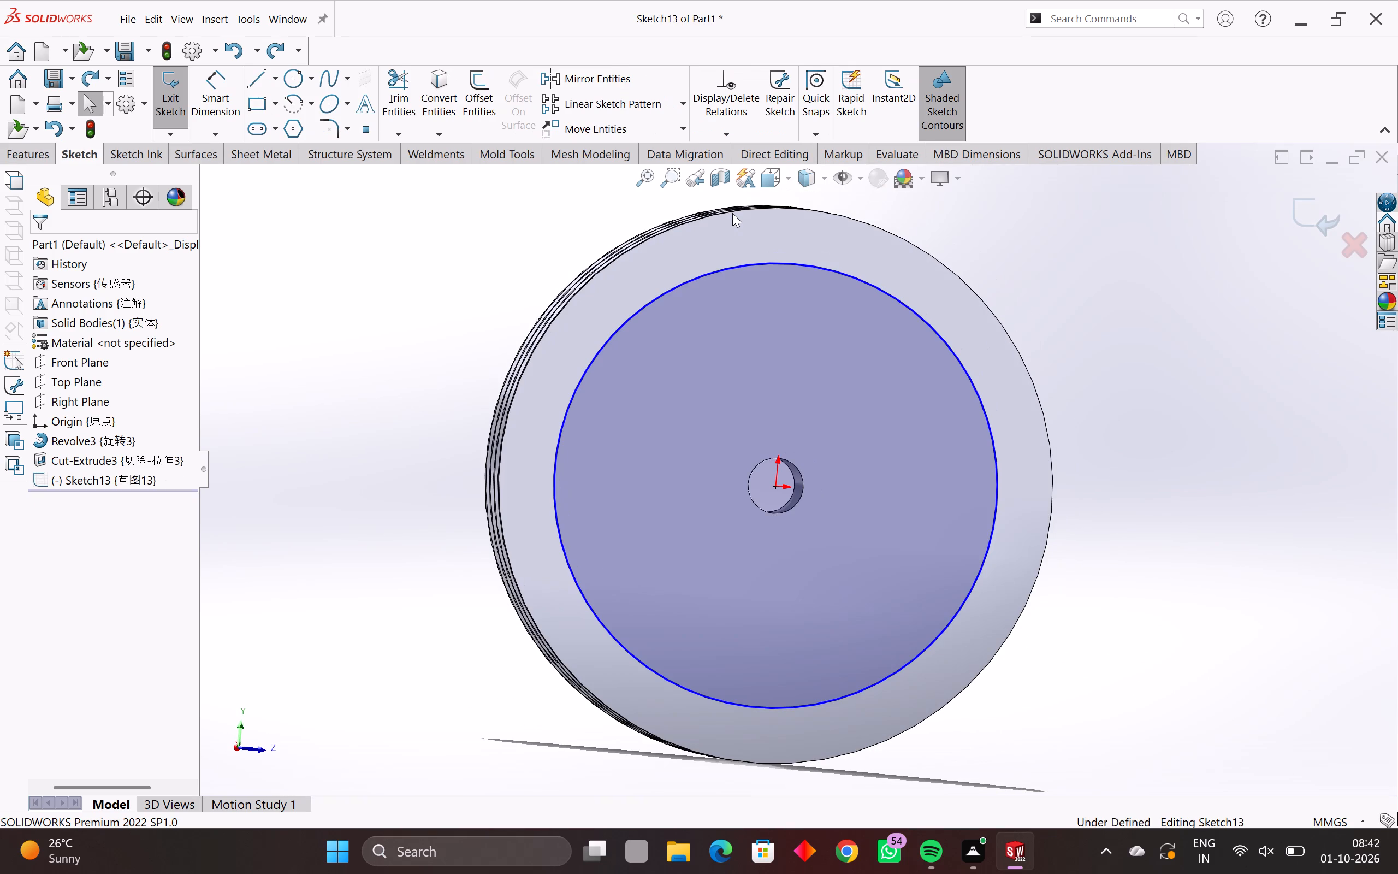
key("ctrl+z")
key("ctrl+z")
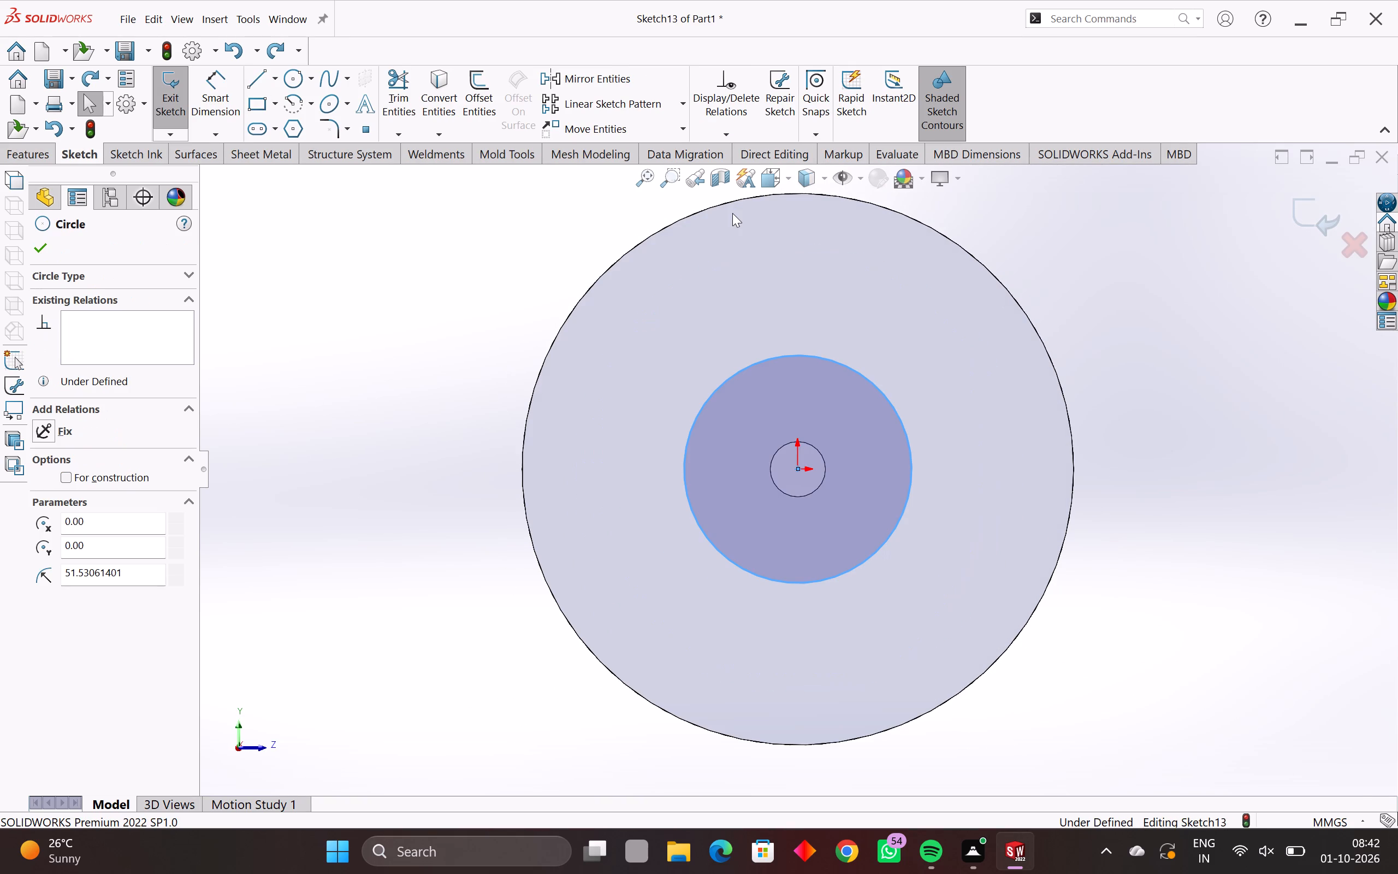
key("ctrl+z")
key("ctrl+z")
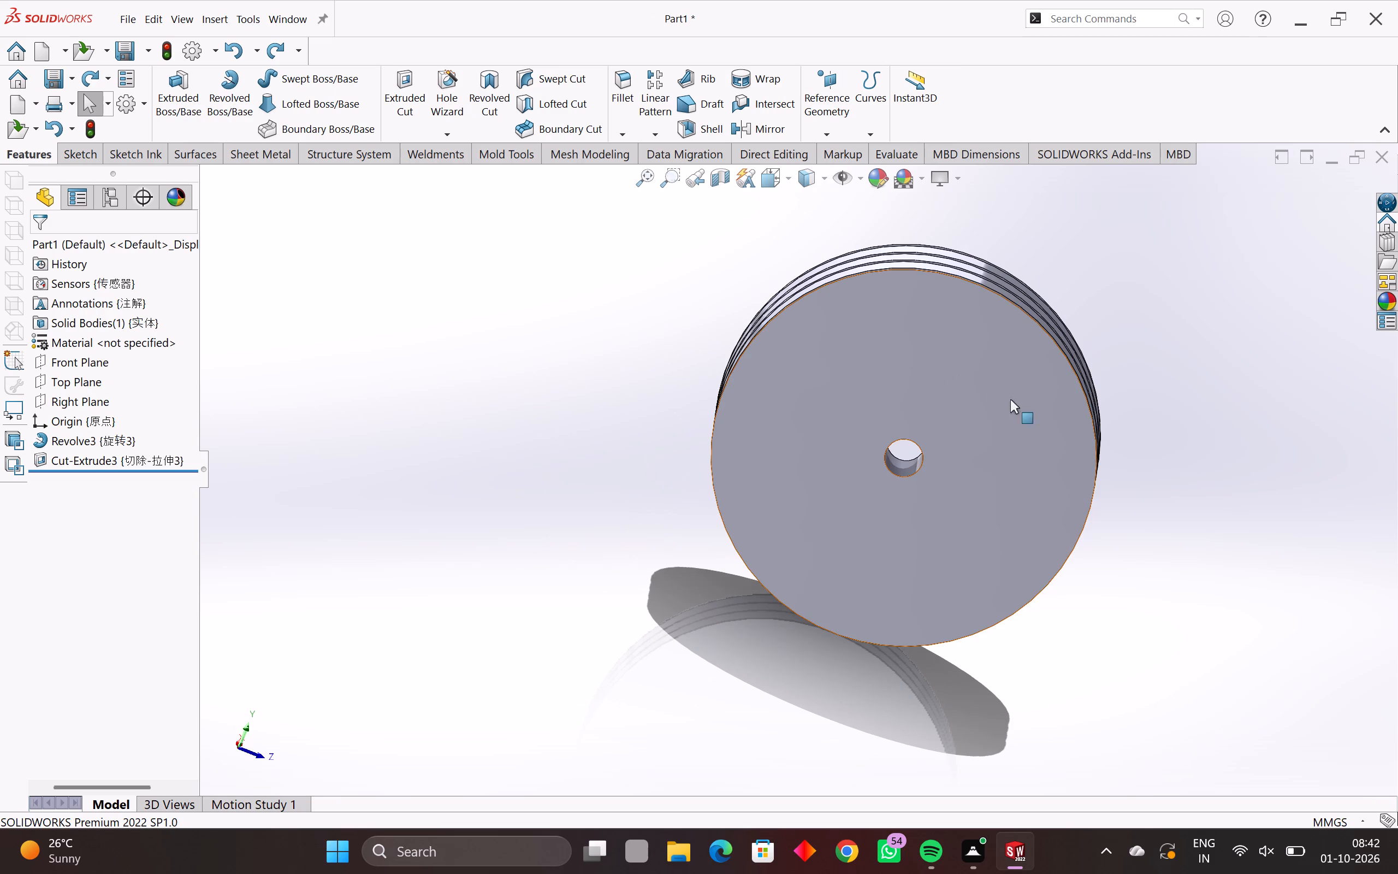
Undo the first side's recess cut, going back to editing its 200 mm diameter circle sketch.
middle_click_drag(1207, 404, 958, 513)
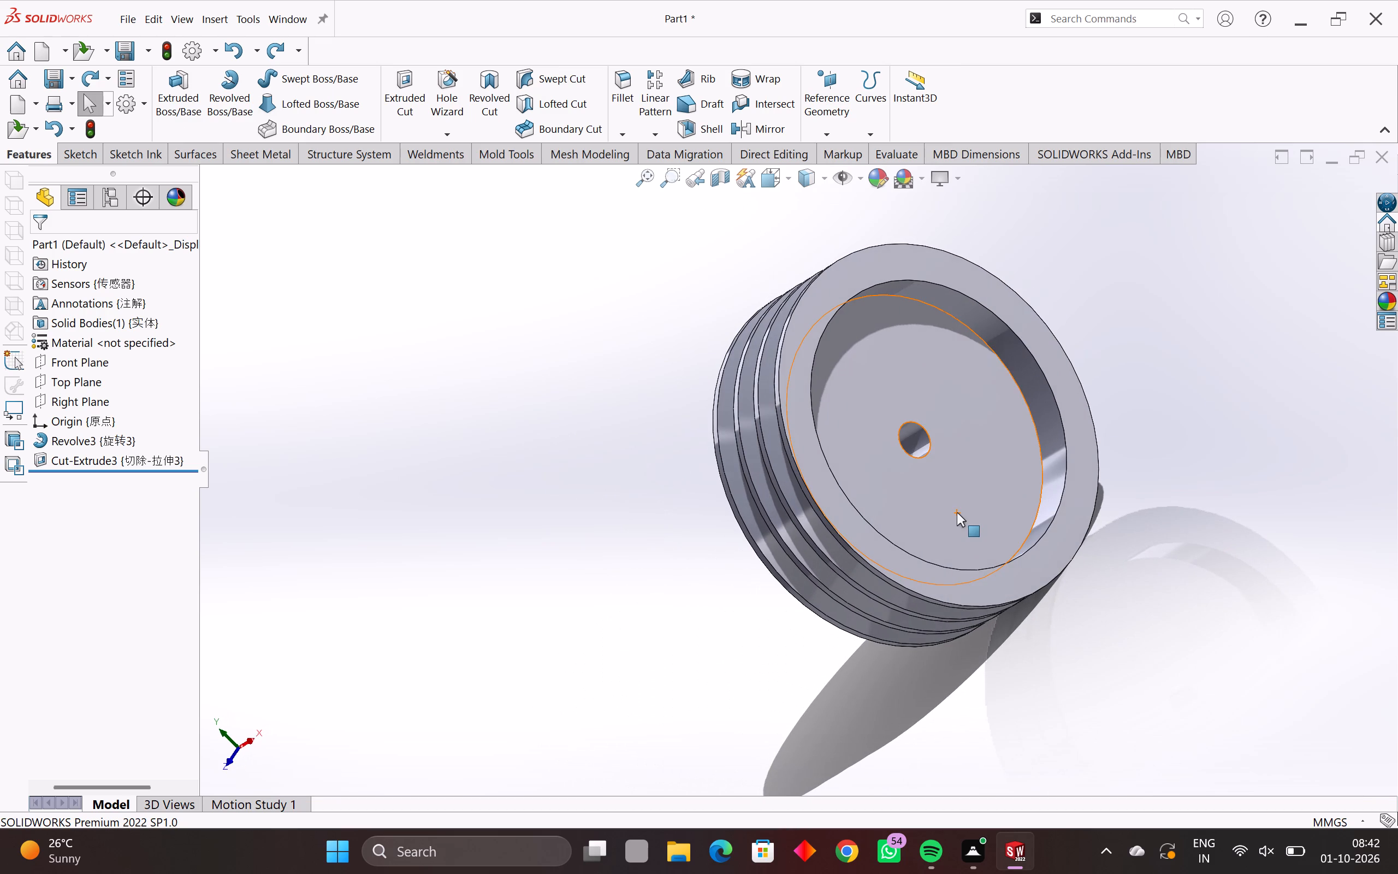
key("ctrl+z")
key("ctrl+z")
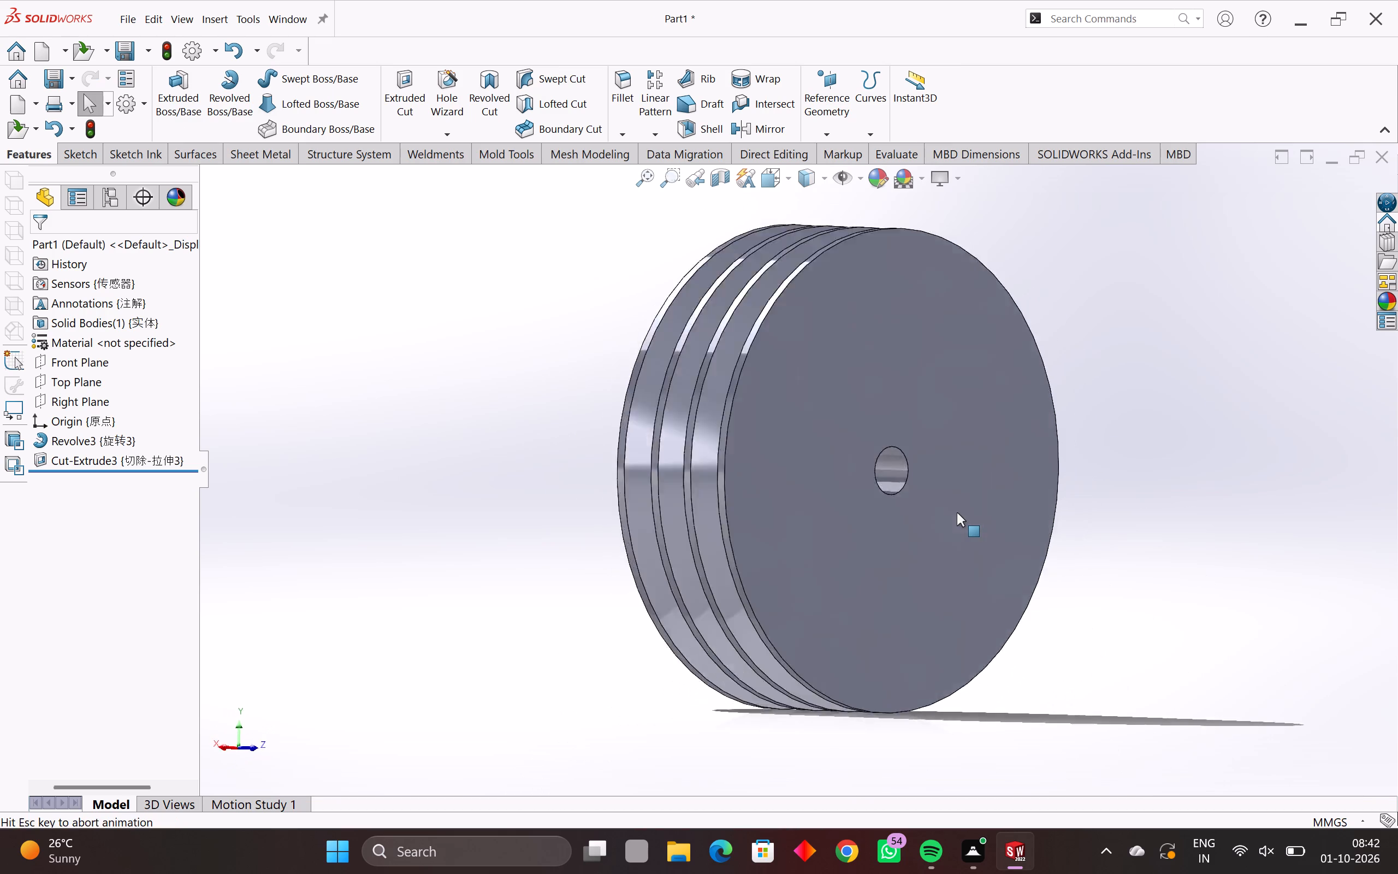
key("ctrl+z")
key("ctrl+z")
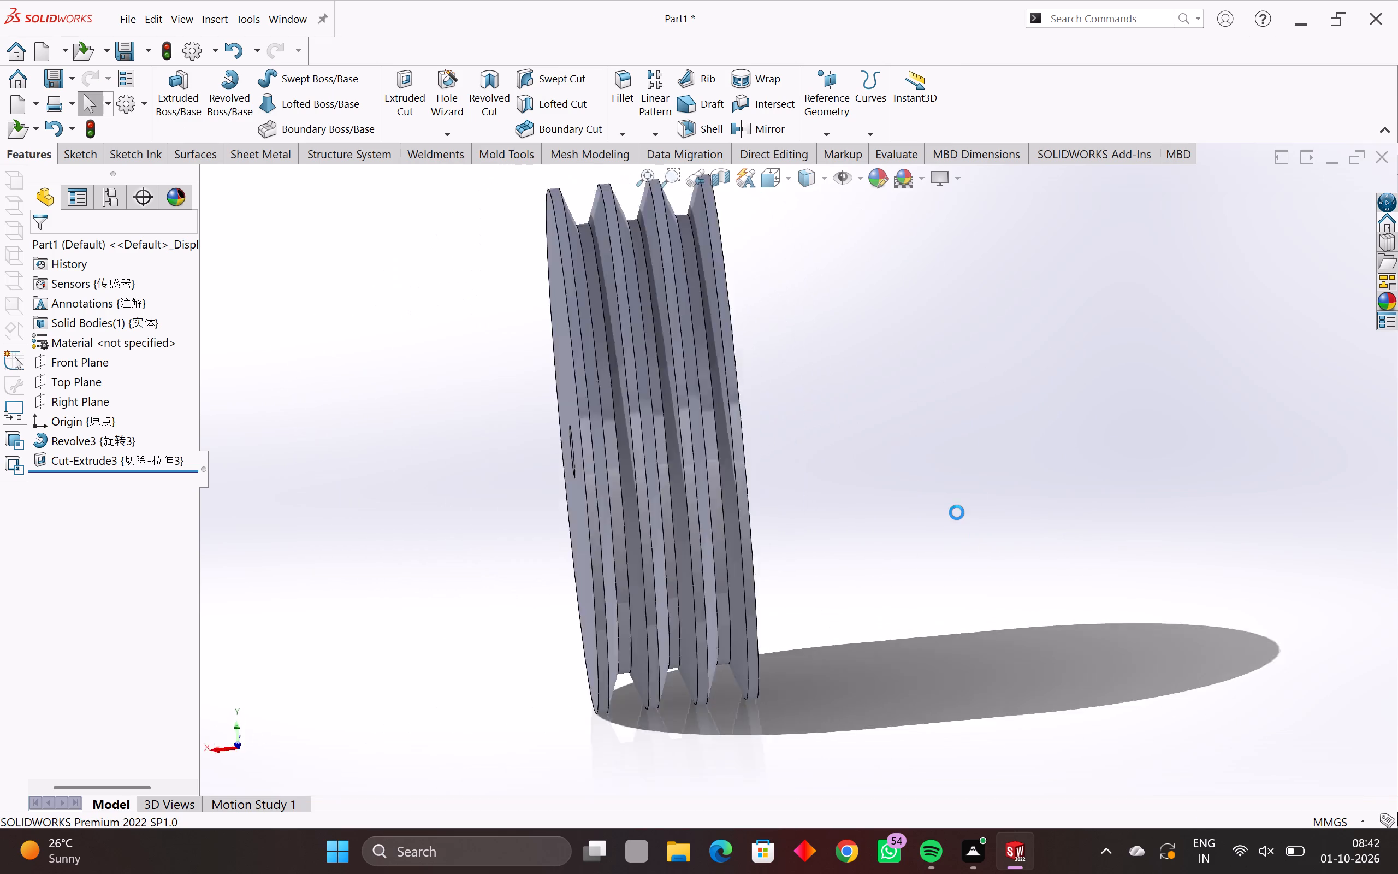
key("ctrl+z")
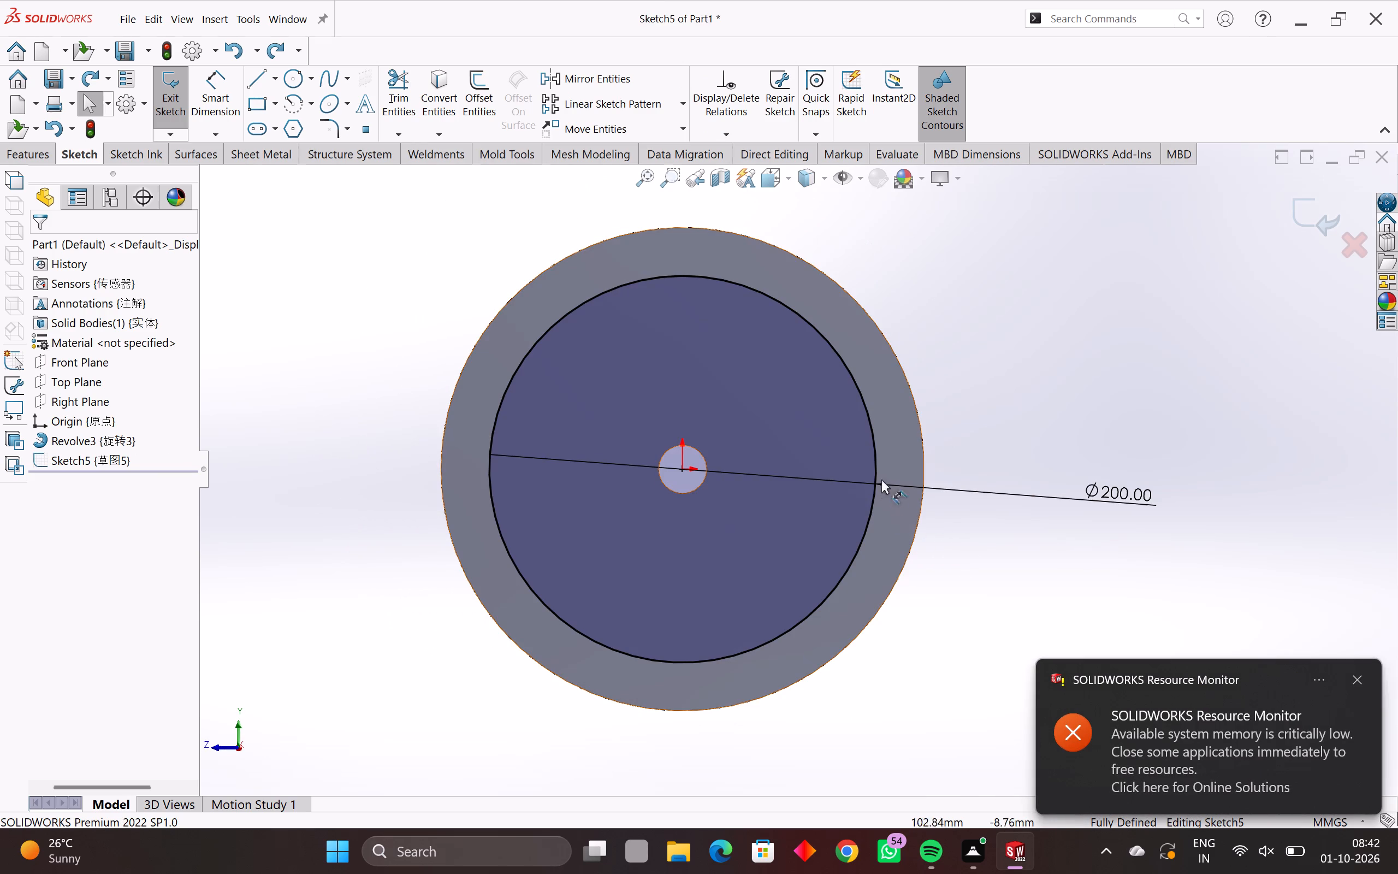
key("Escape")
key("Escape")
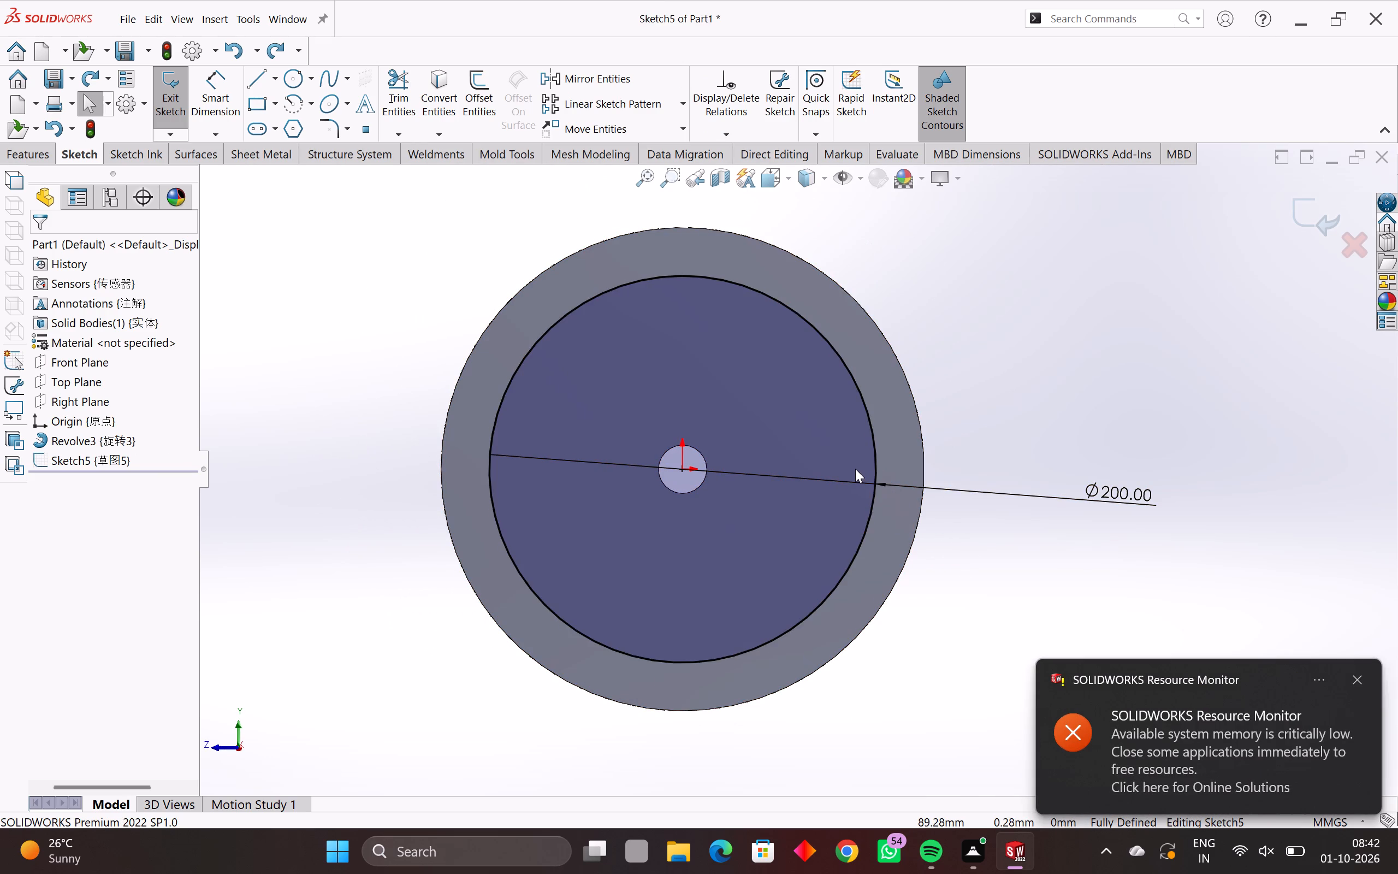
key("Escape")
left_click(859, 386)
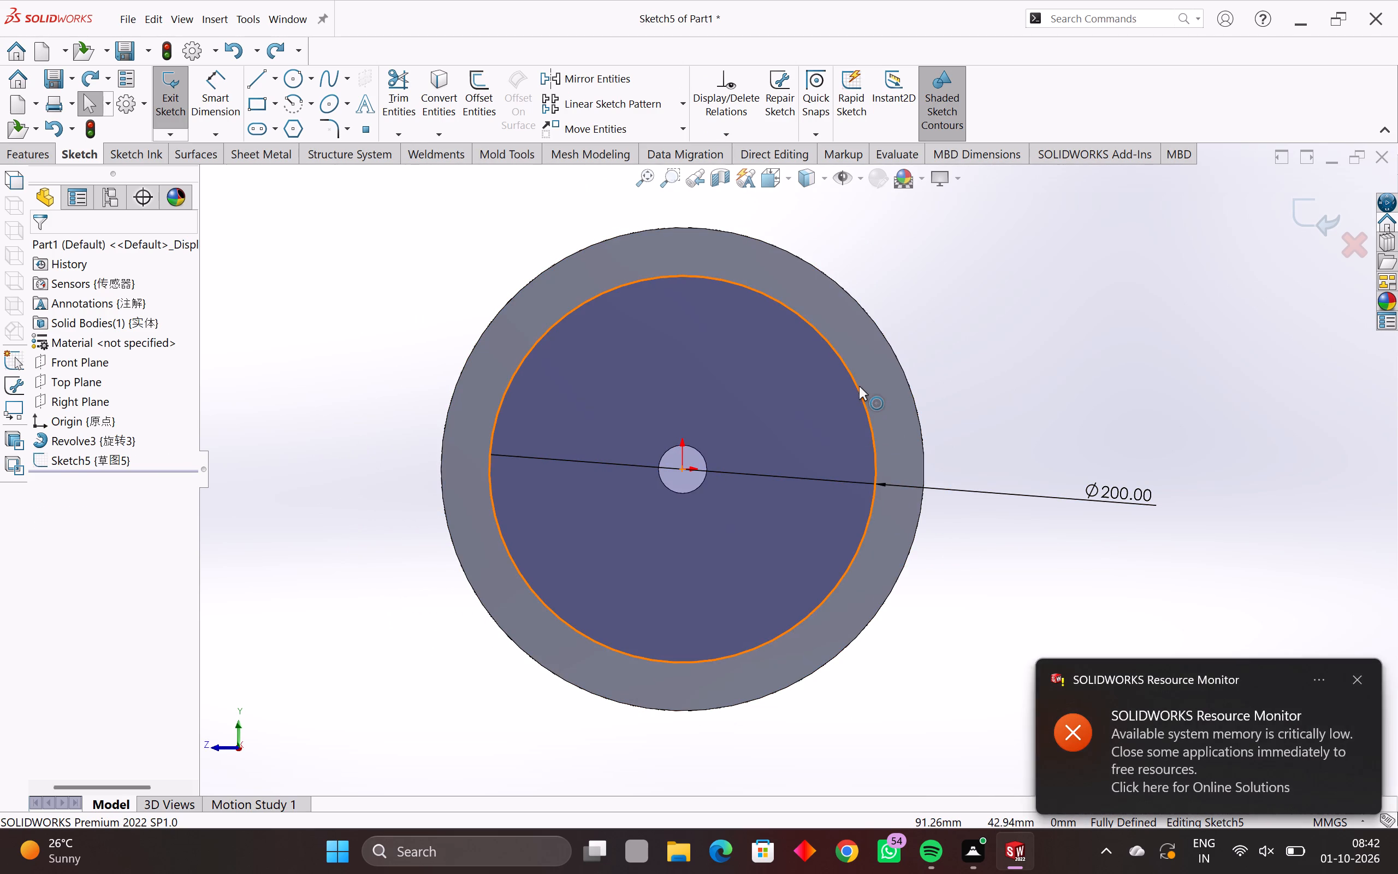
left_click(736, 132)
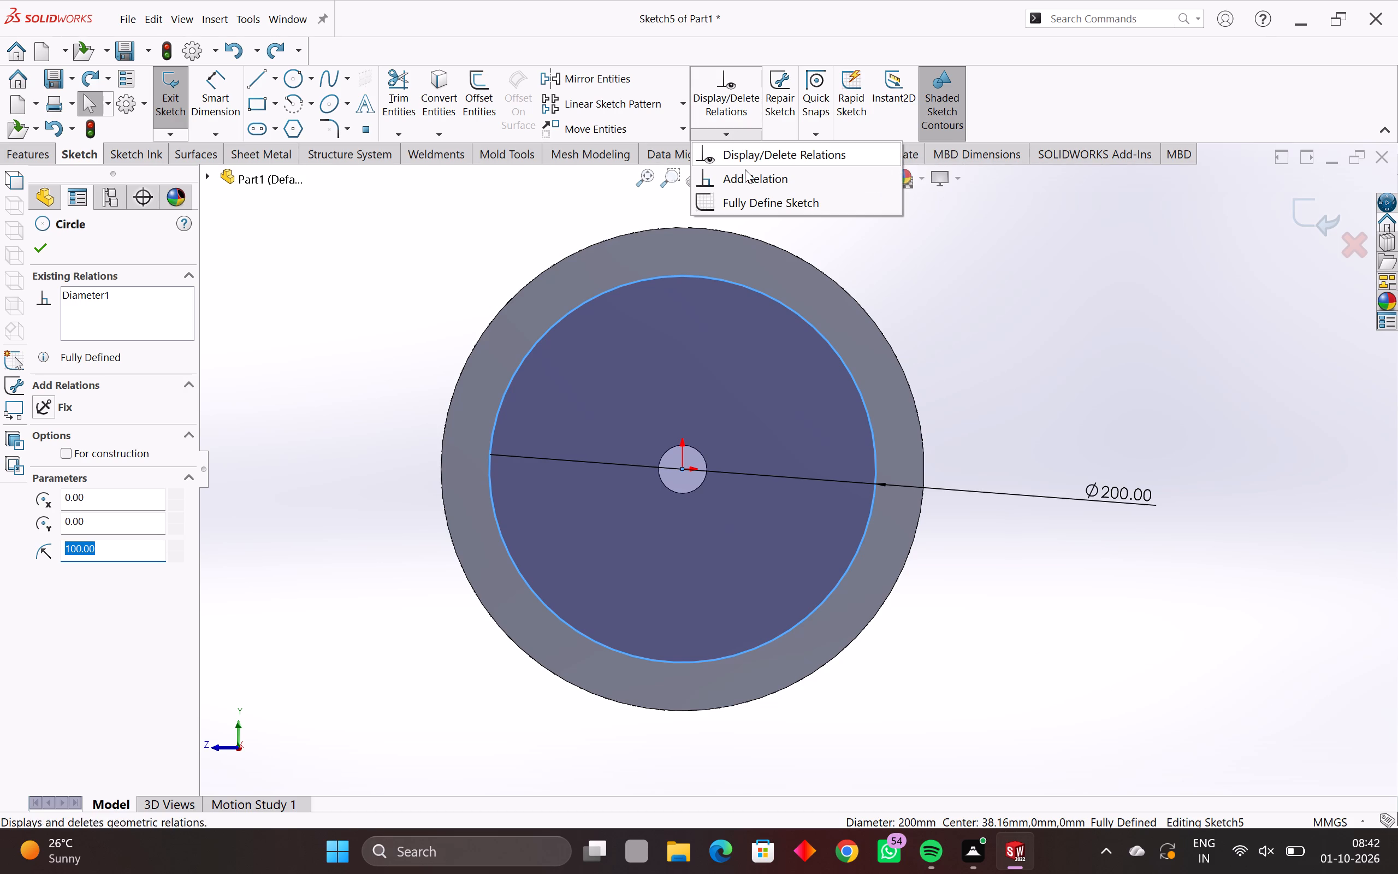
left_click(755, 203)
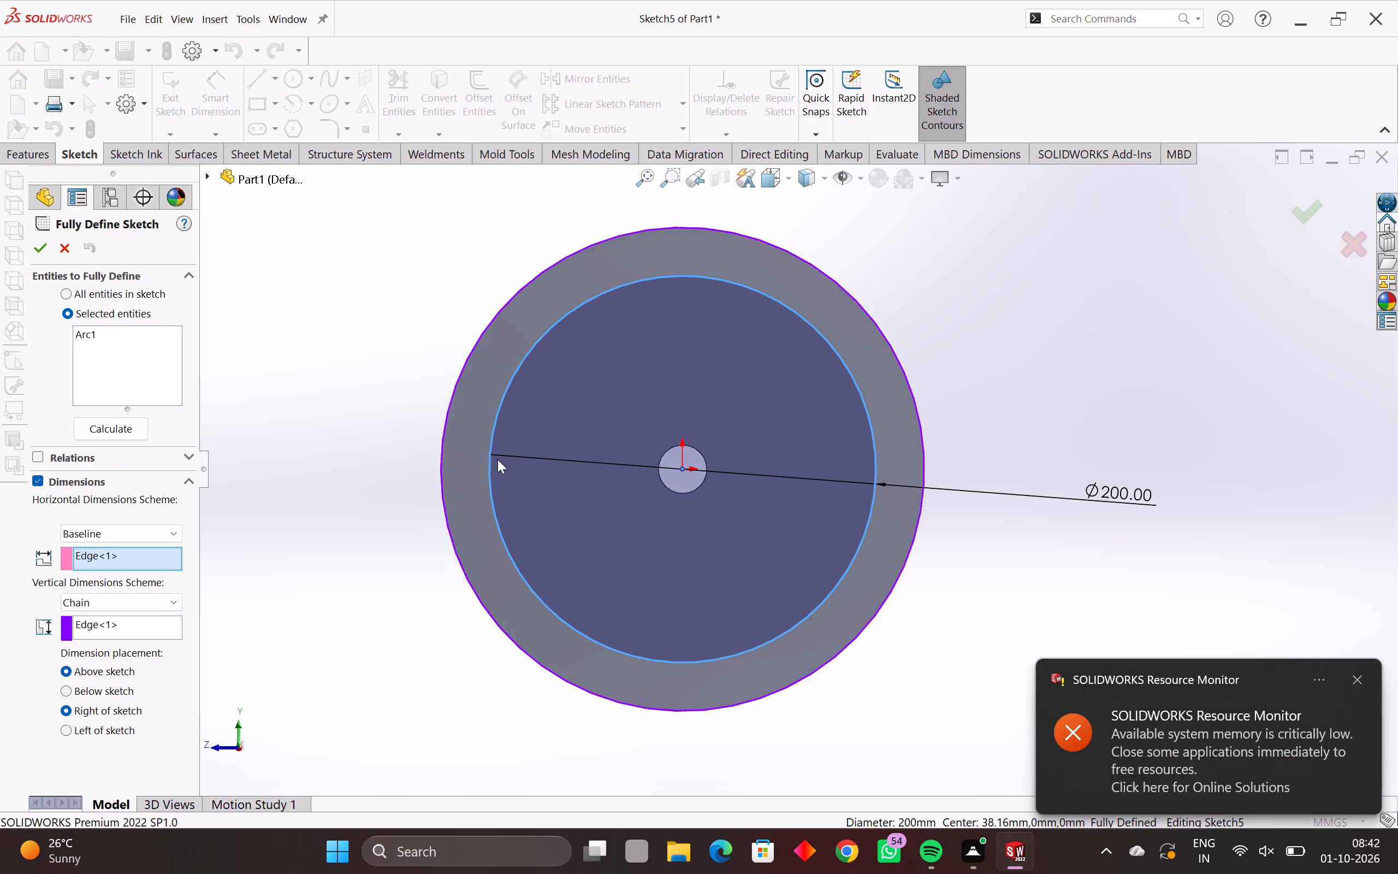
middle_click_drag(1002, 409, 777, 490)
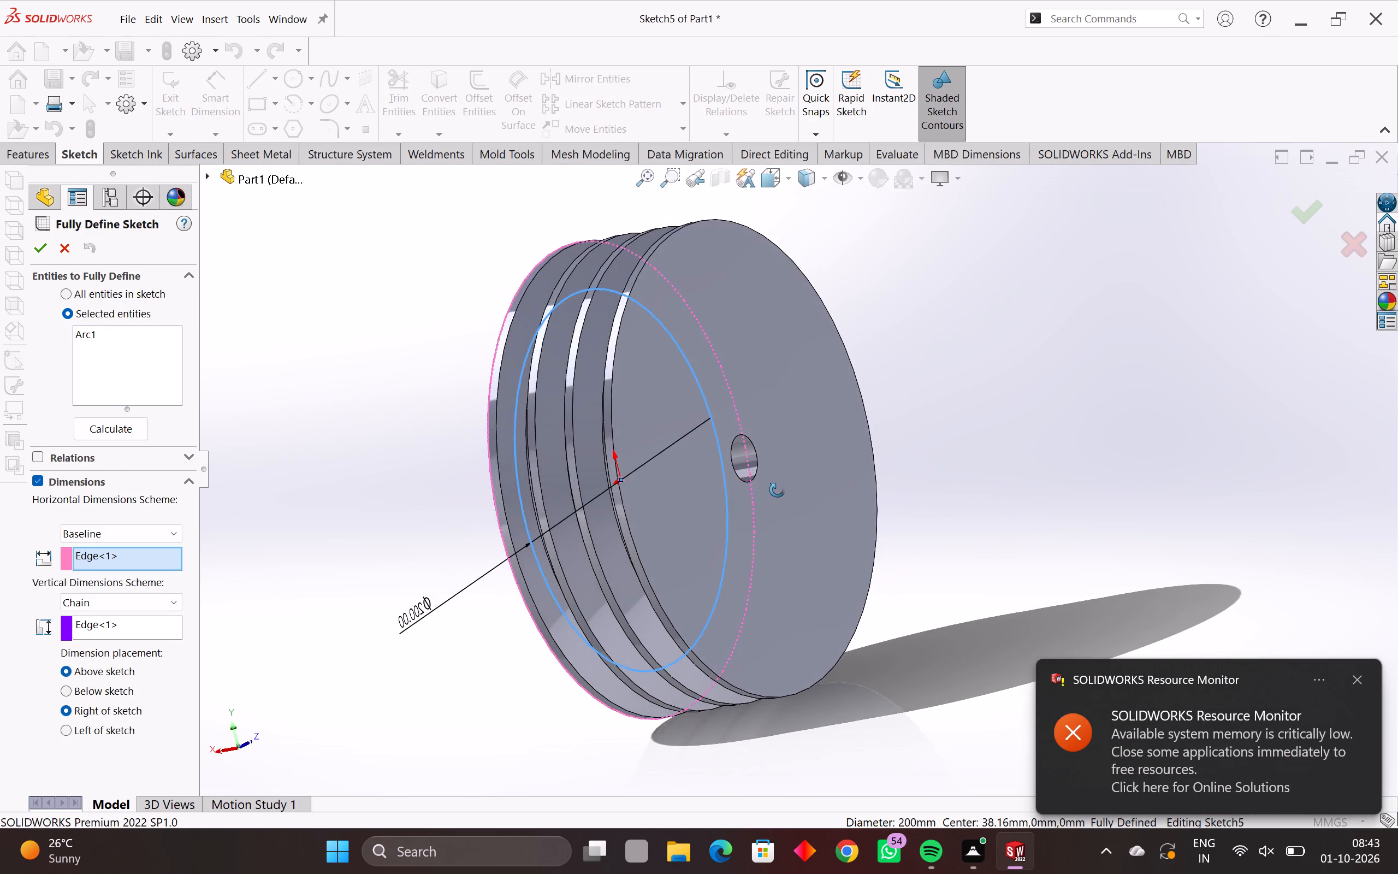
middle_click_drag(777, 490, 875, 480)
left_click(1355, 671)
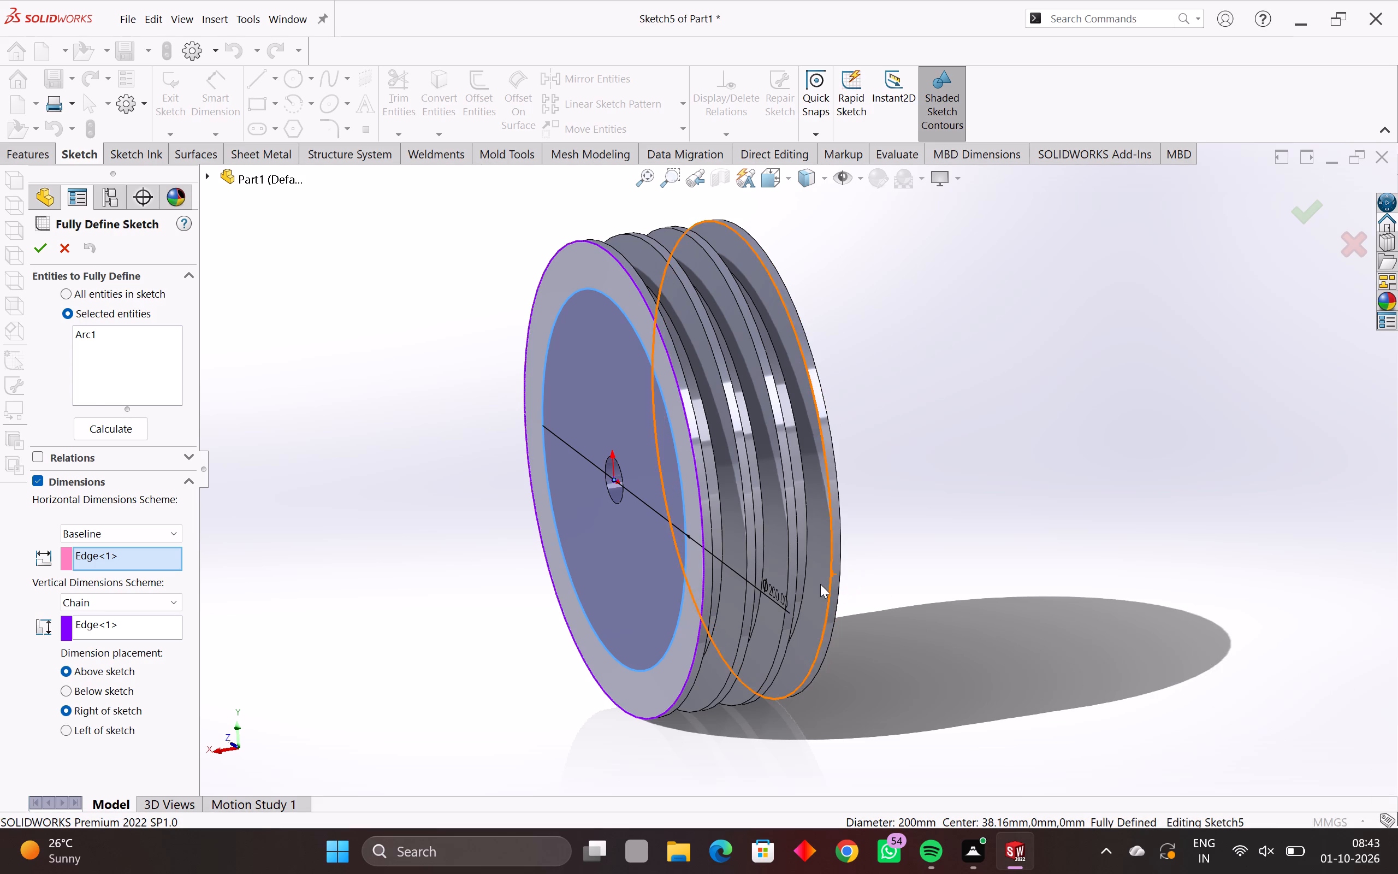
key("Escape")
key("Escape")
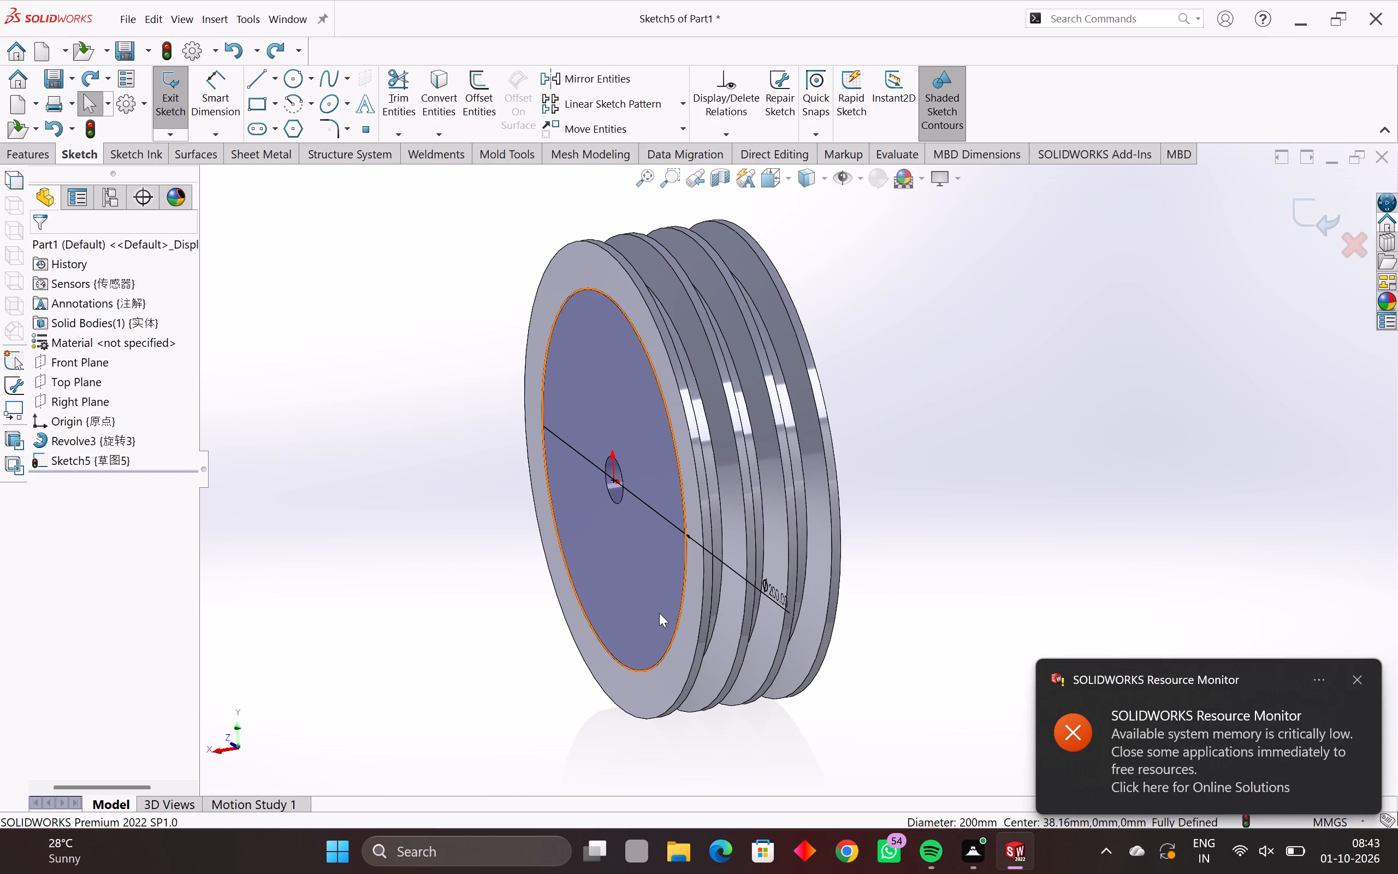
Cut-extrude the 200 mm circle as a blind recess 28 mm deep into the pulley's side face.
middle_click_drag(674, 477, 739, 485)
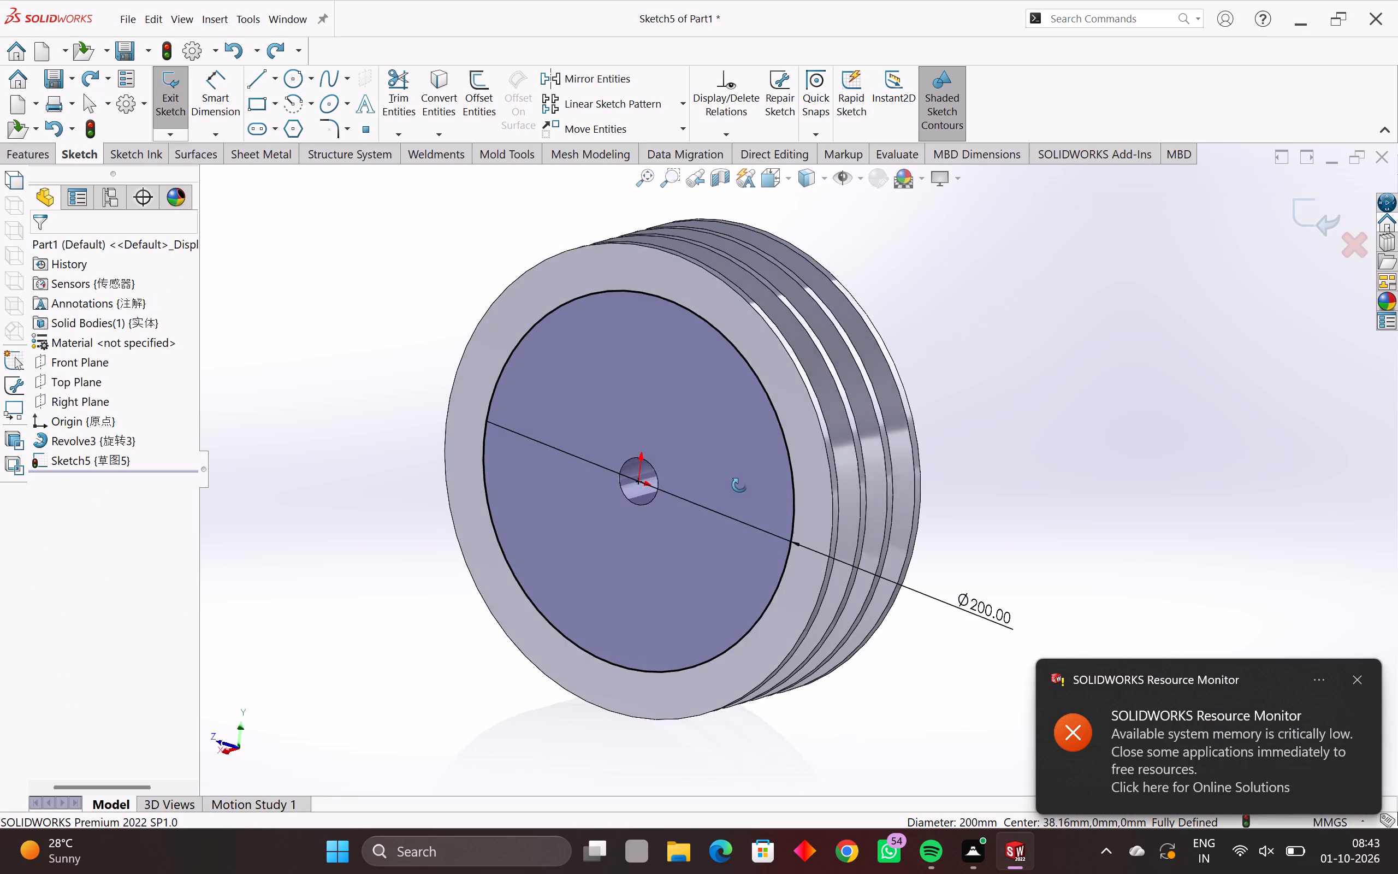
middle_click_drag(739, 485, 830, 456)
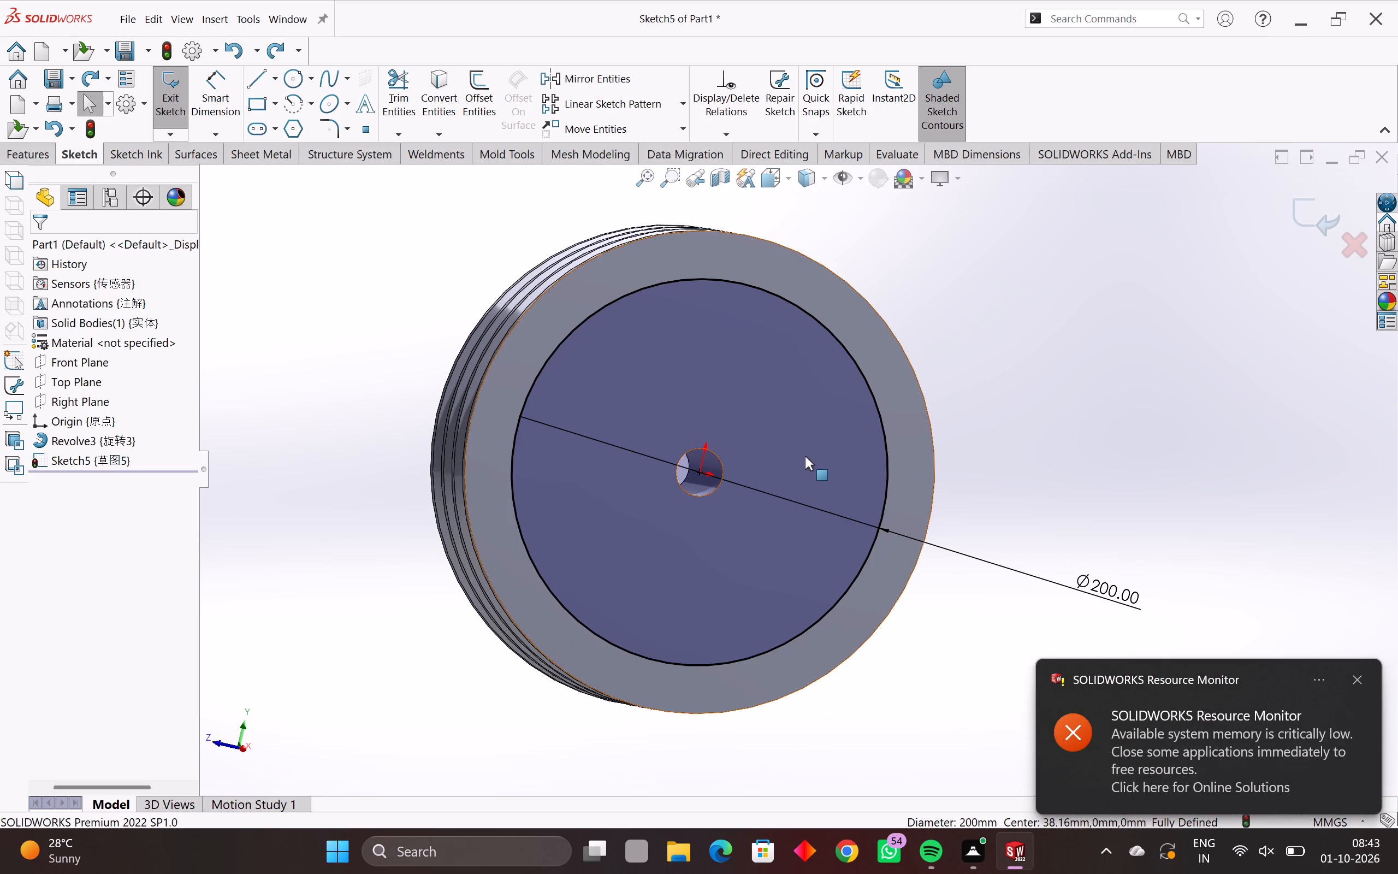
middle_click_drag(802, 527, 902, 499)
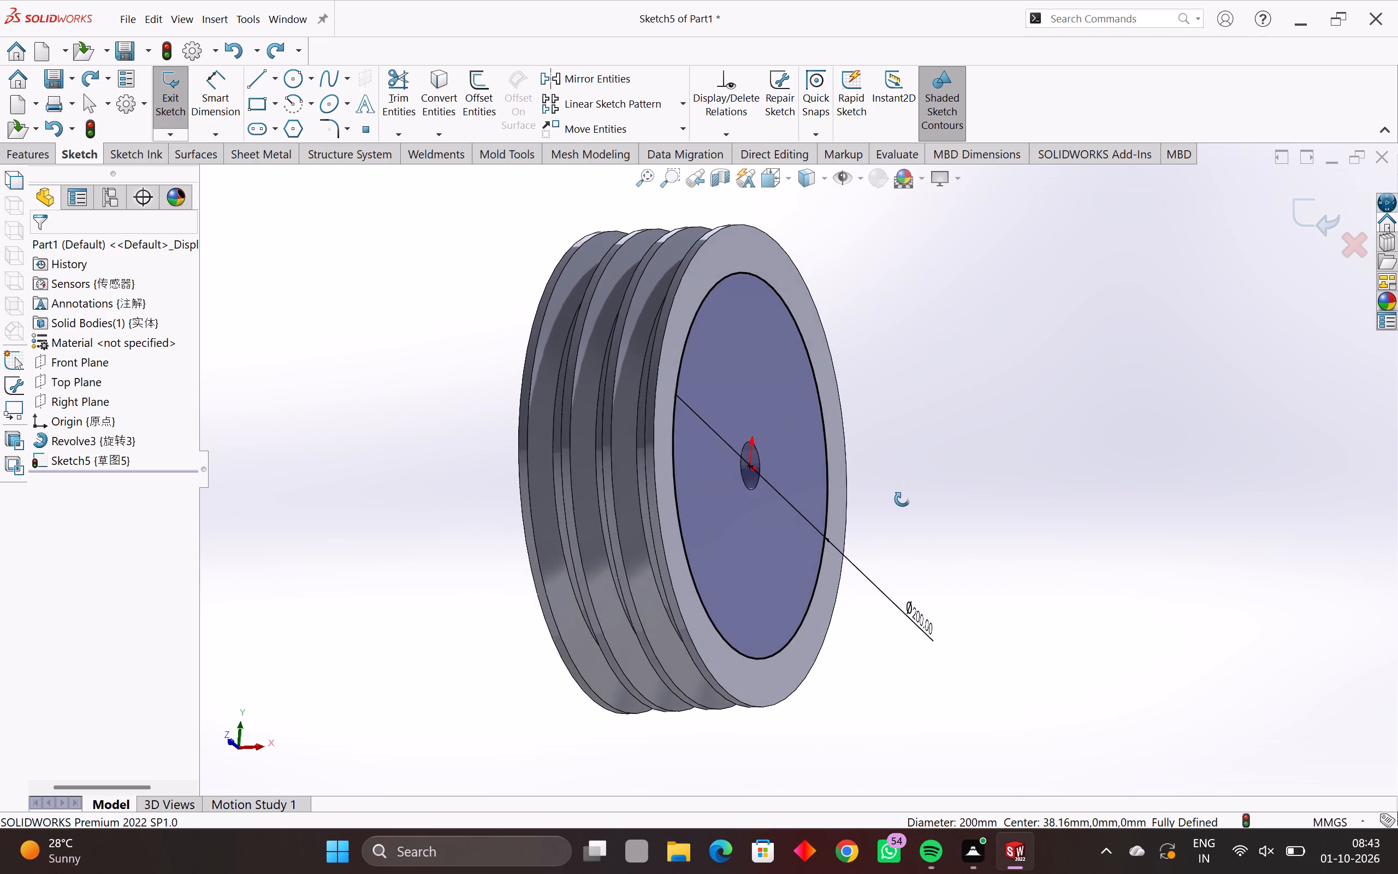
middle_click_drag(902, 499, 873, 558)
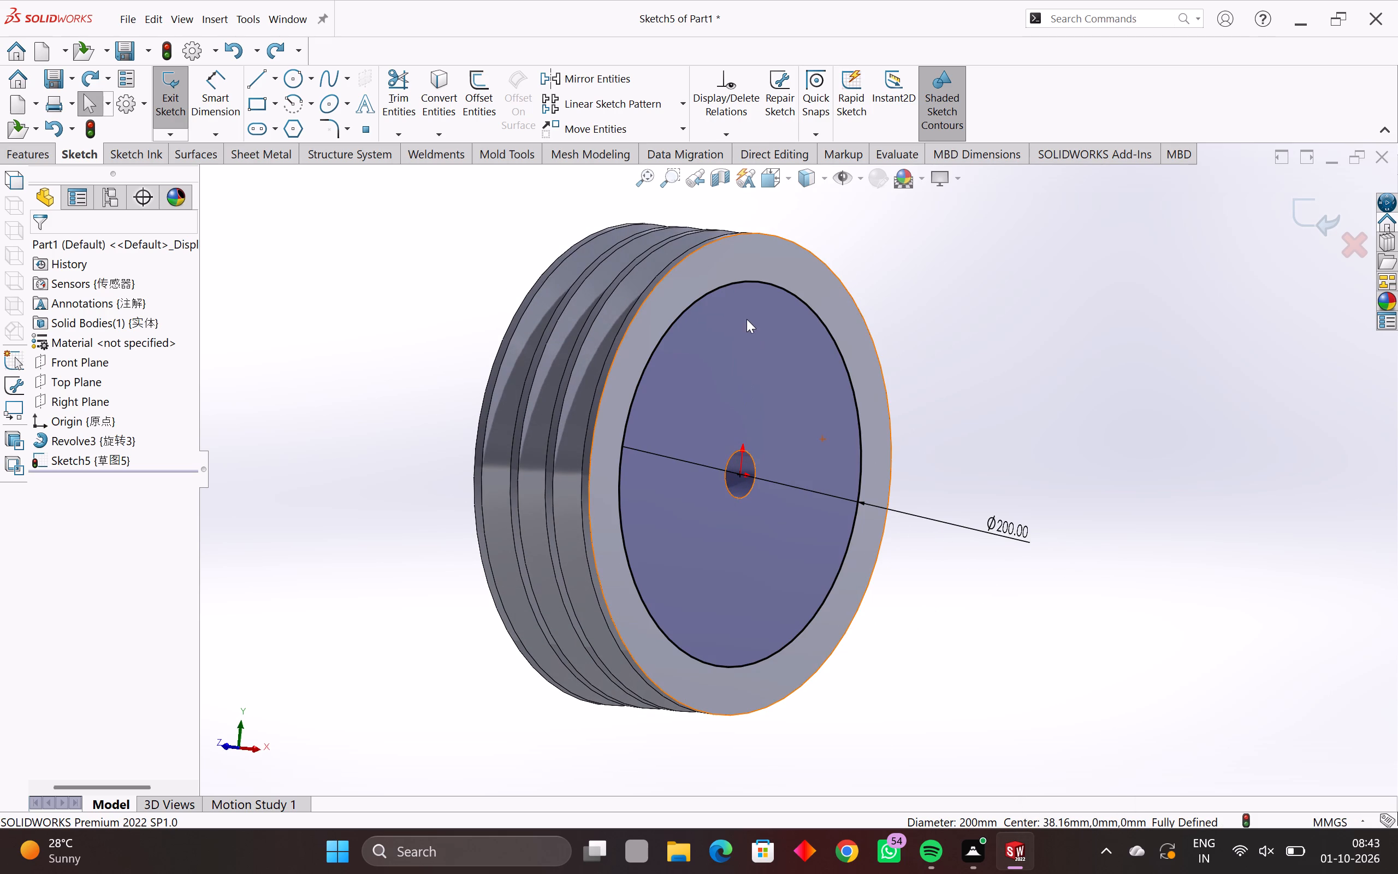
left_click(769, 285)
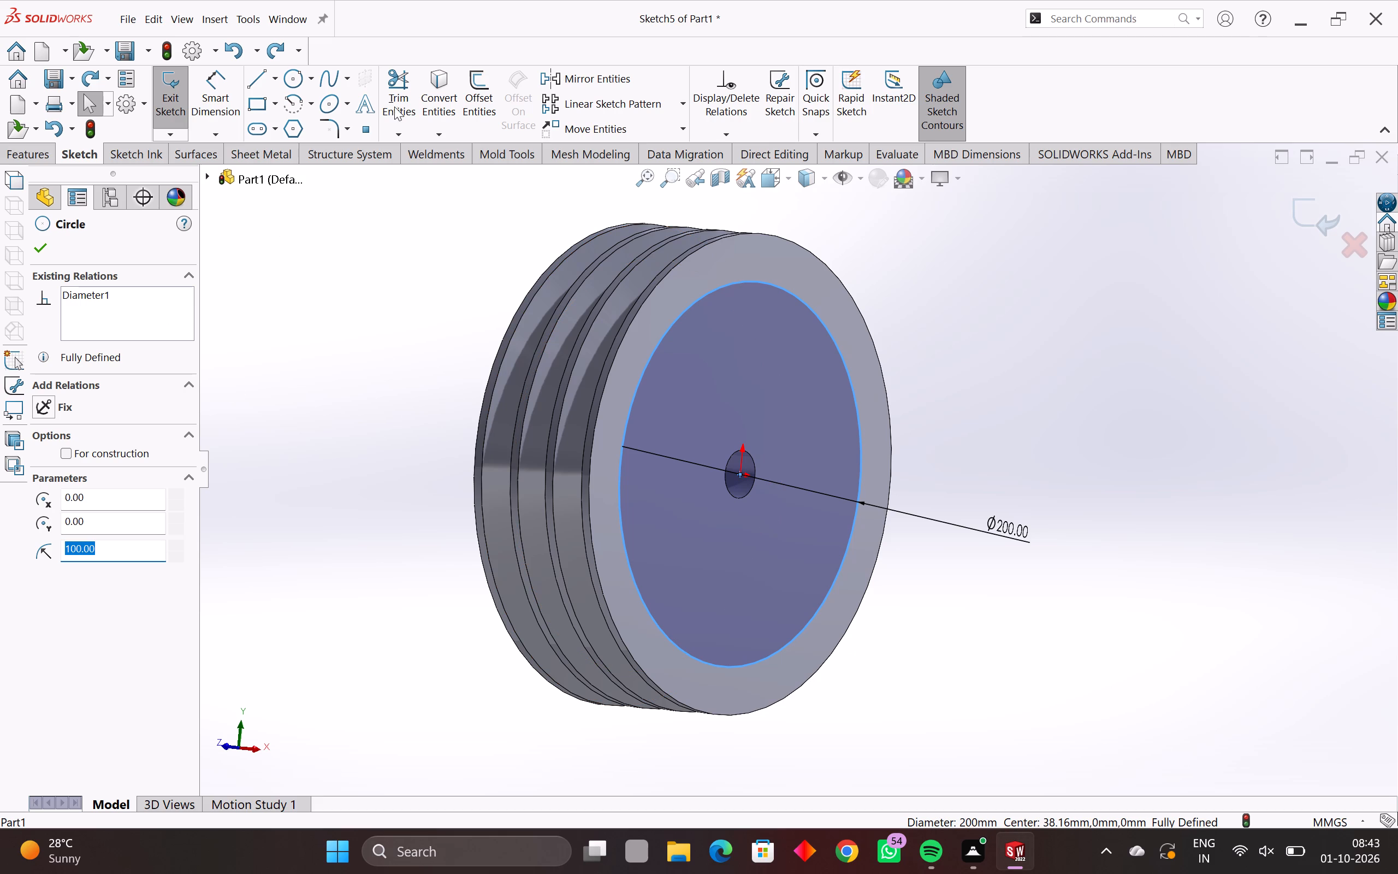
left_click(51, 144)
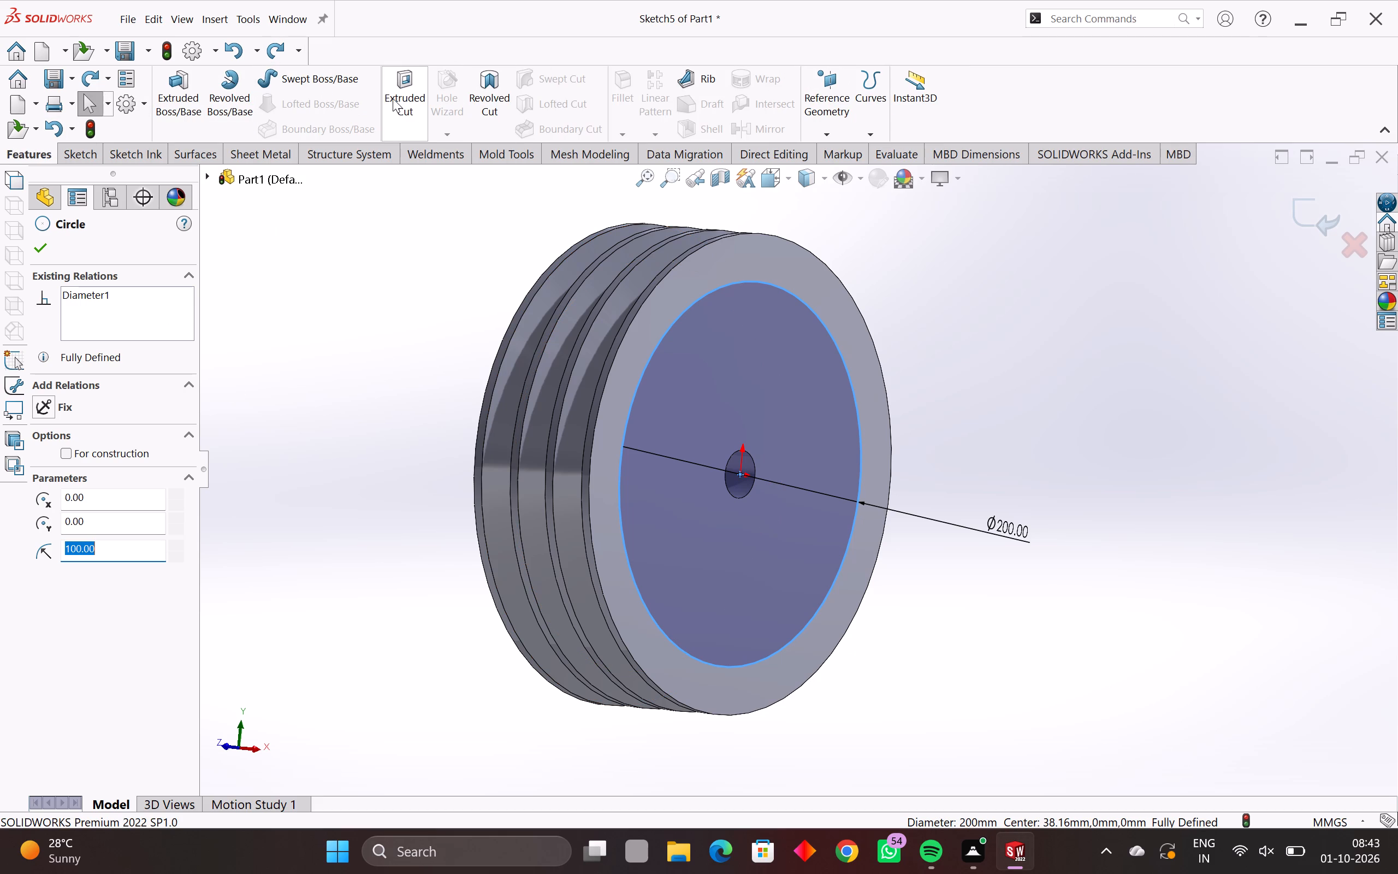
left_click(395, 83)
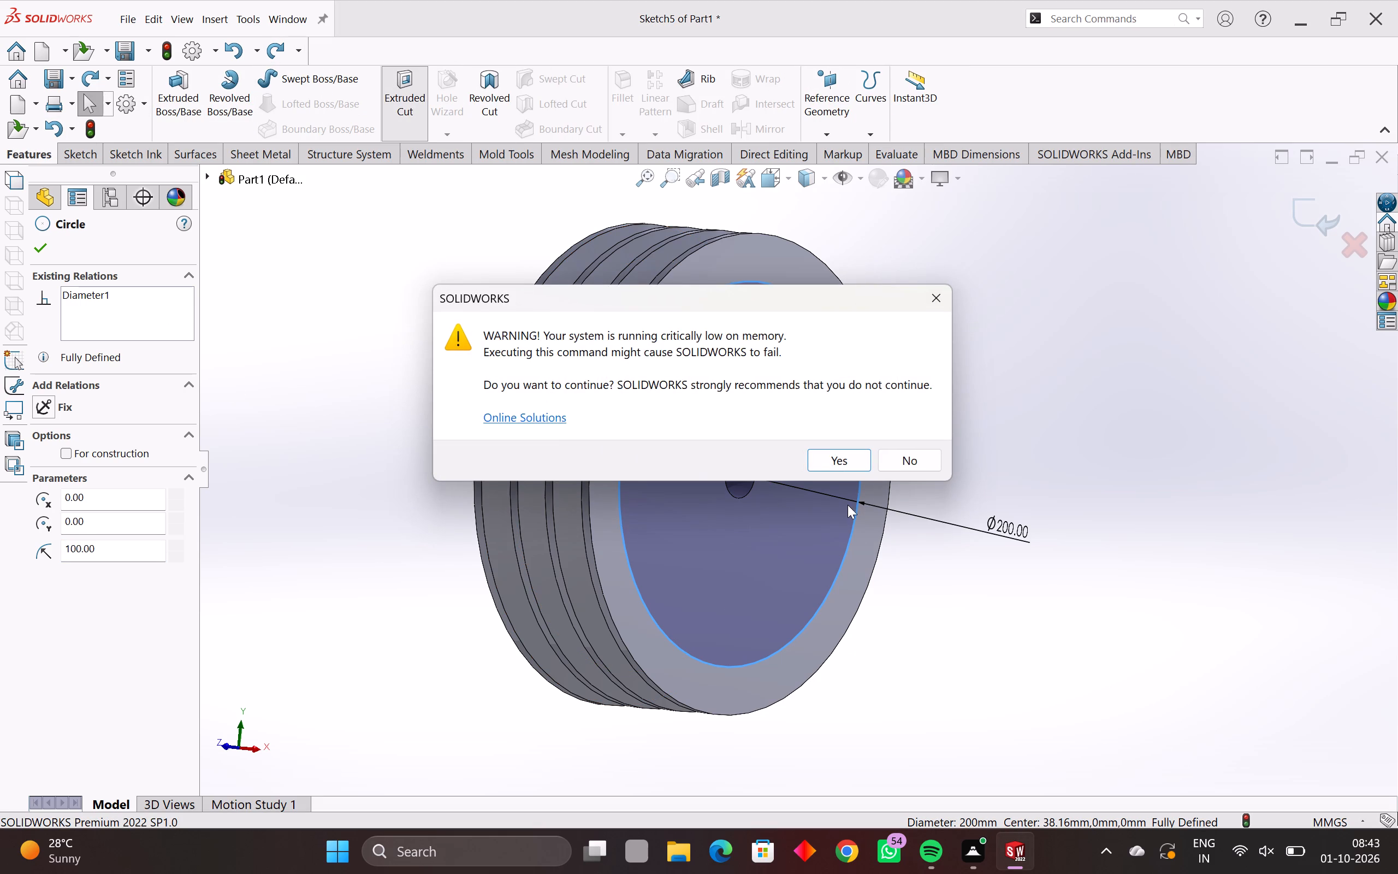
left_click(831, 452)
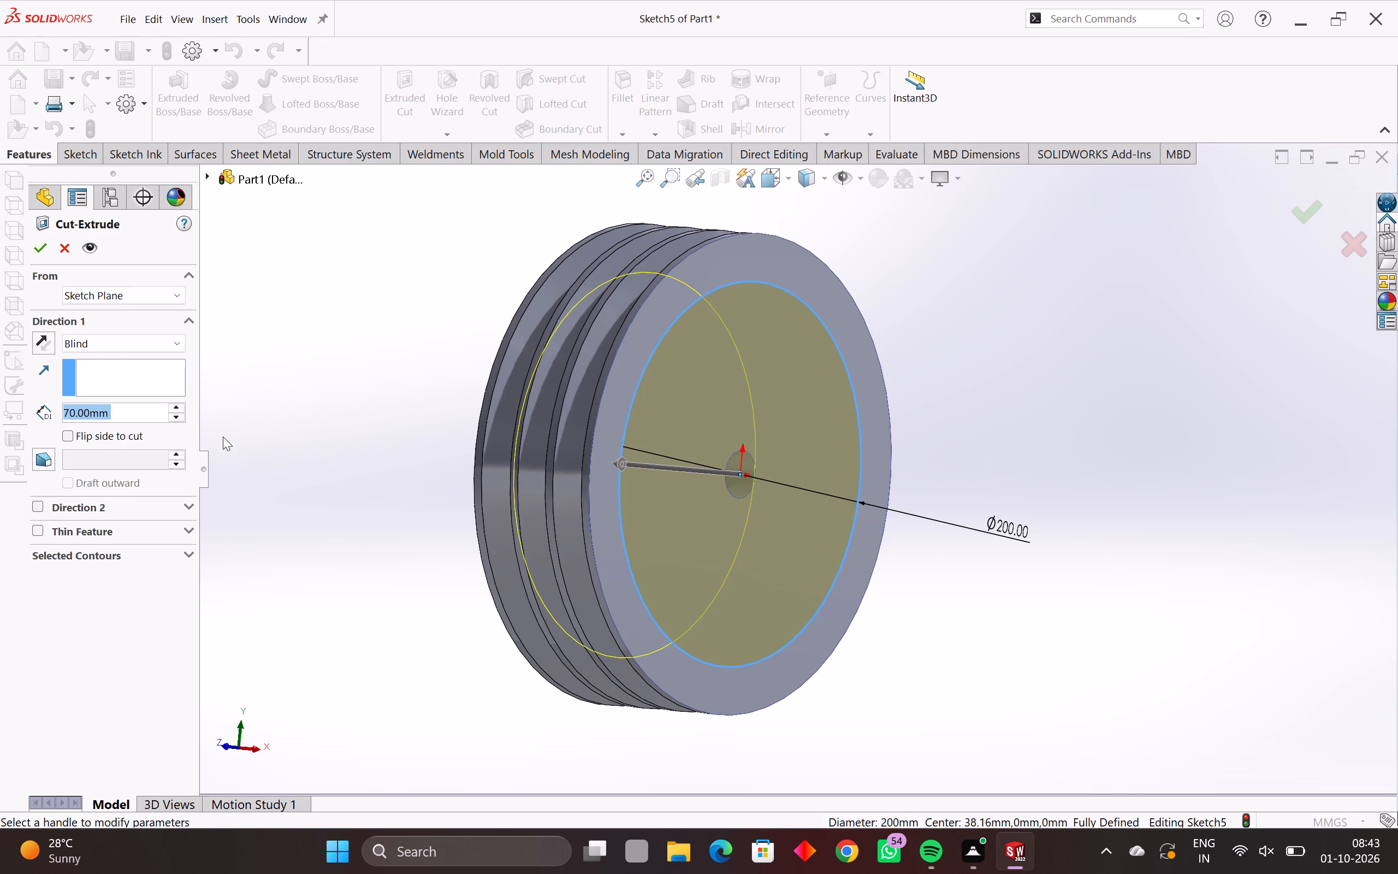
left_click_drag(112, 414, 7, 416)
key("2")
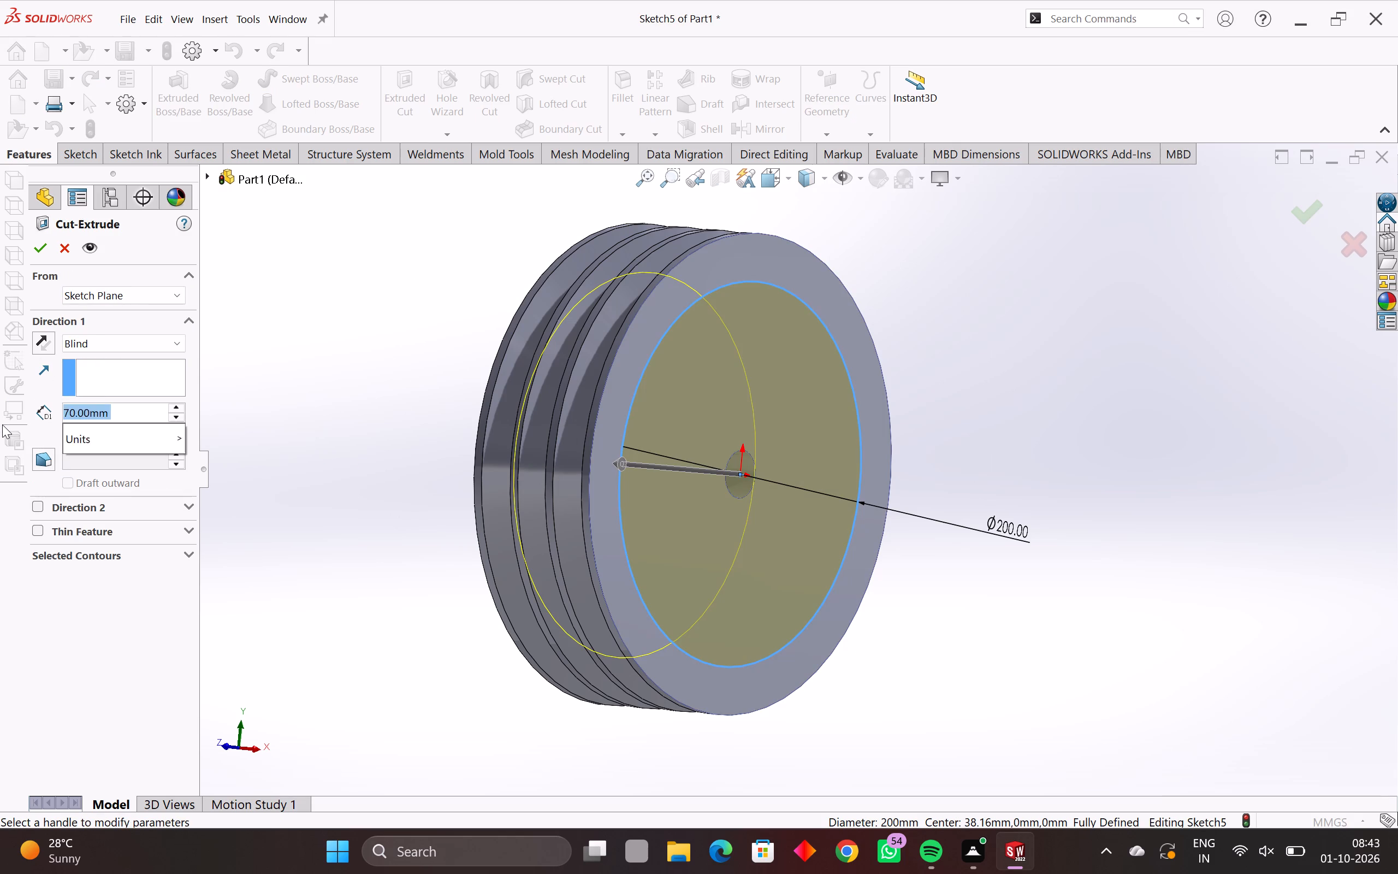
key("8")
key("Return")
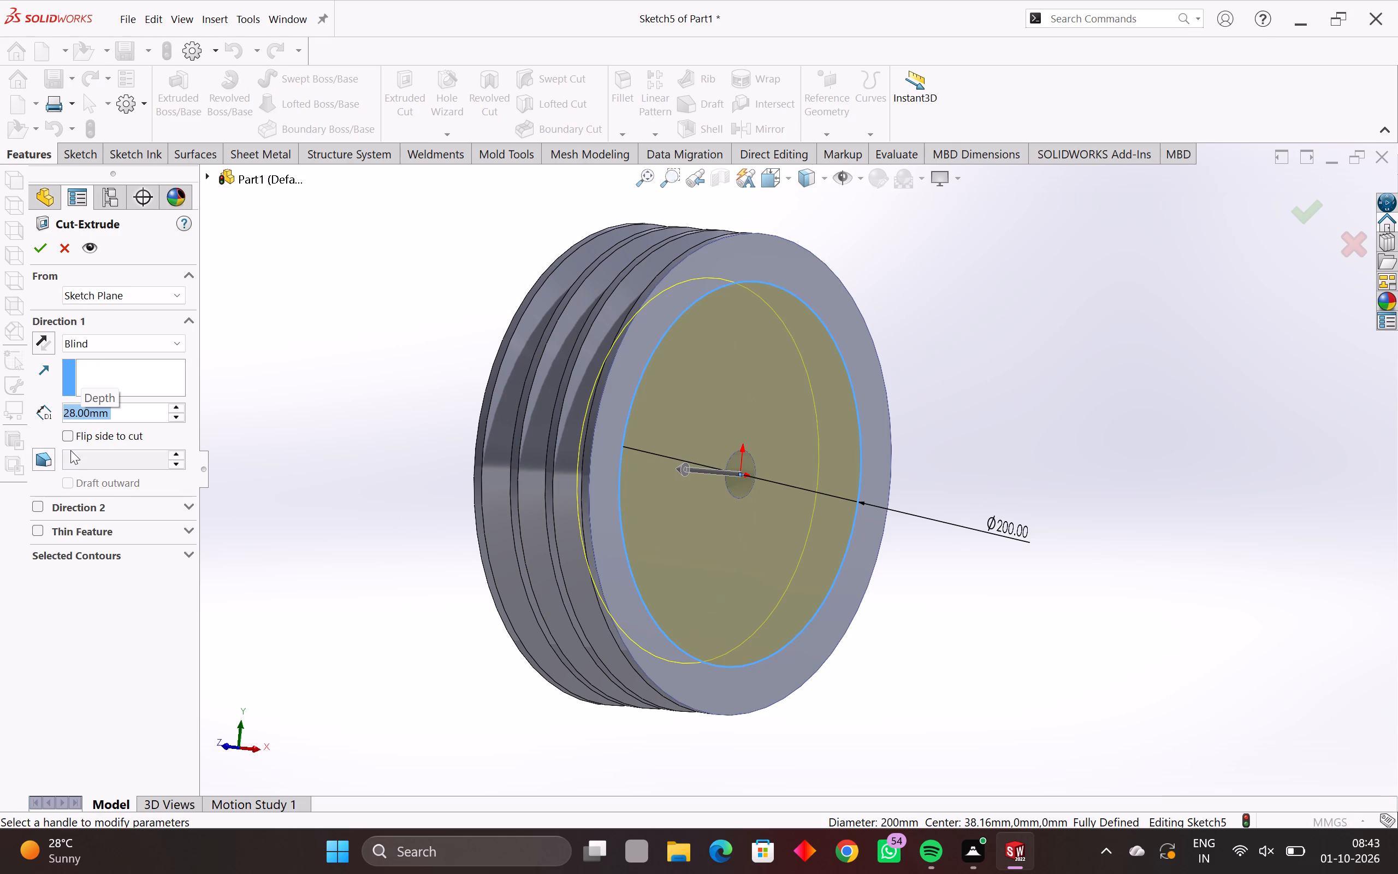
left_click(35, 244)
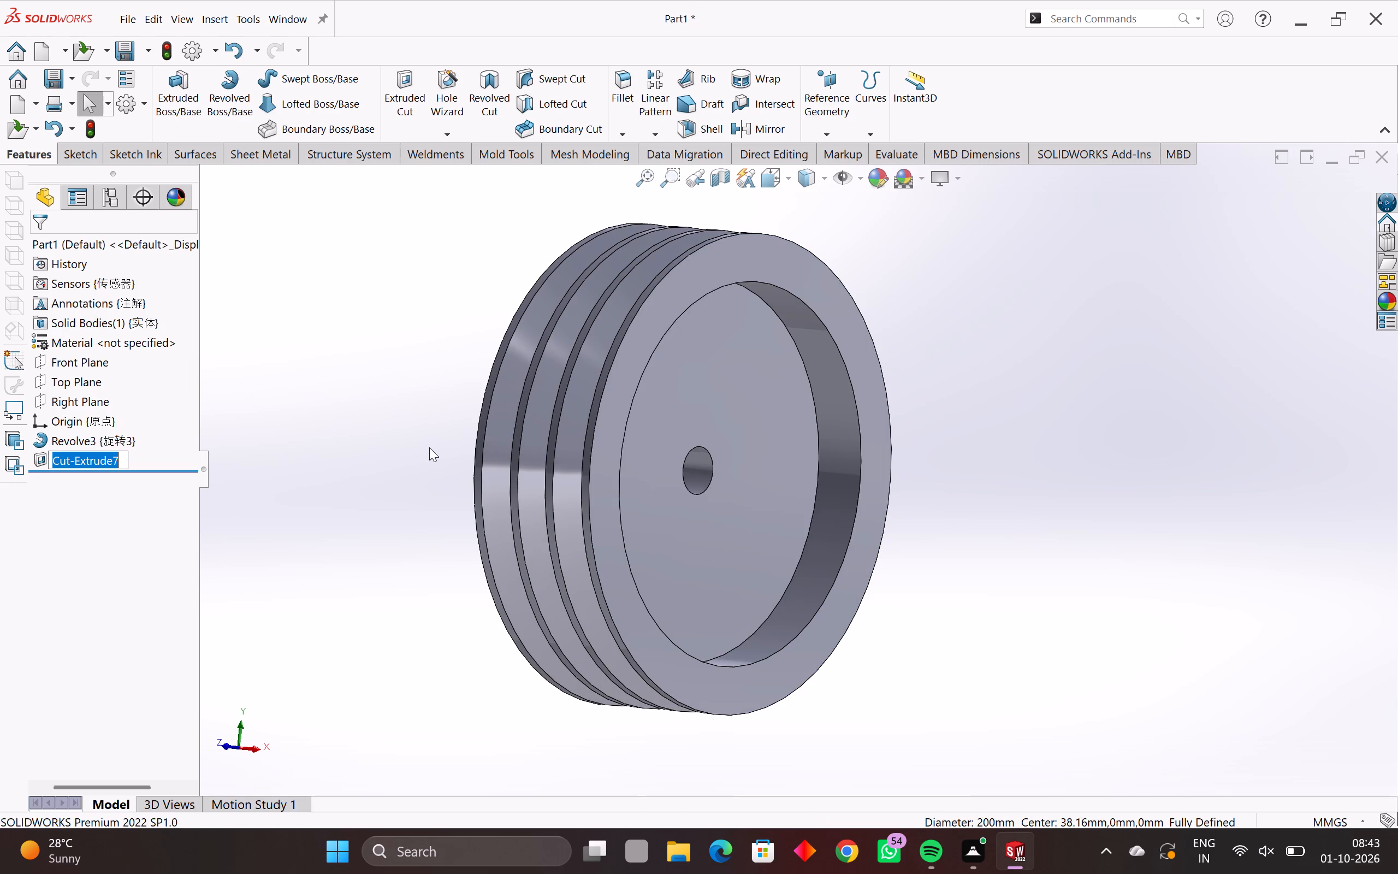
Start a new sketch on the Right Plane to lay out the hub on the pulley's uncut side.
middle_click_drag(388, 481, 638, 542)
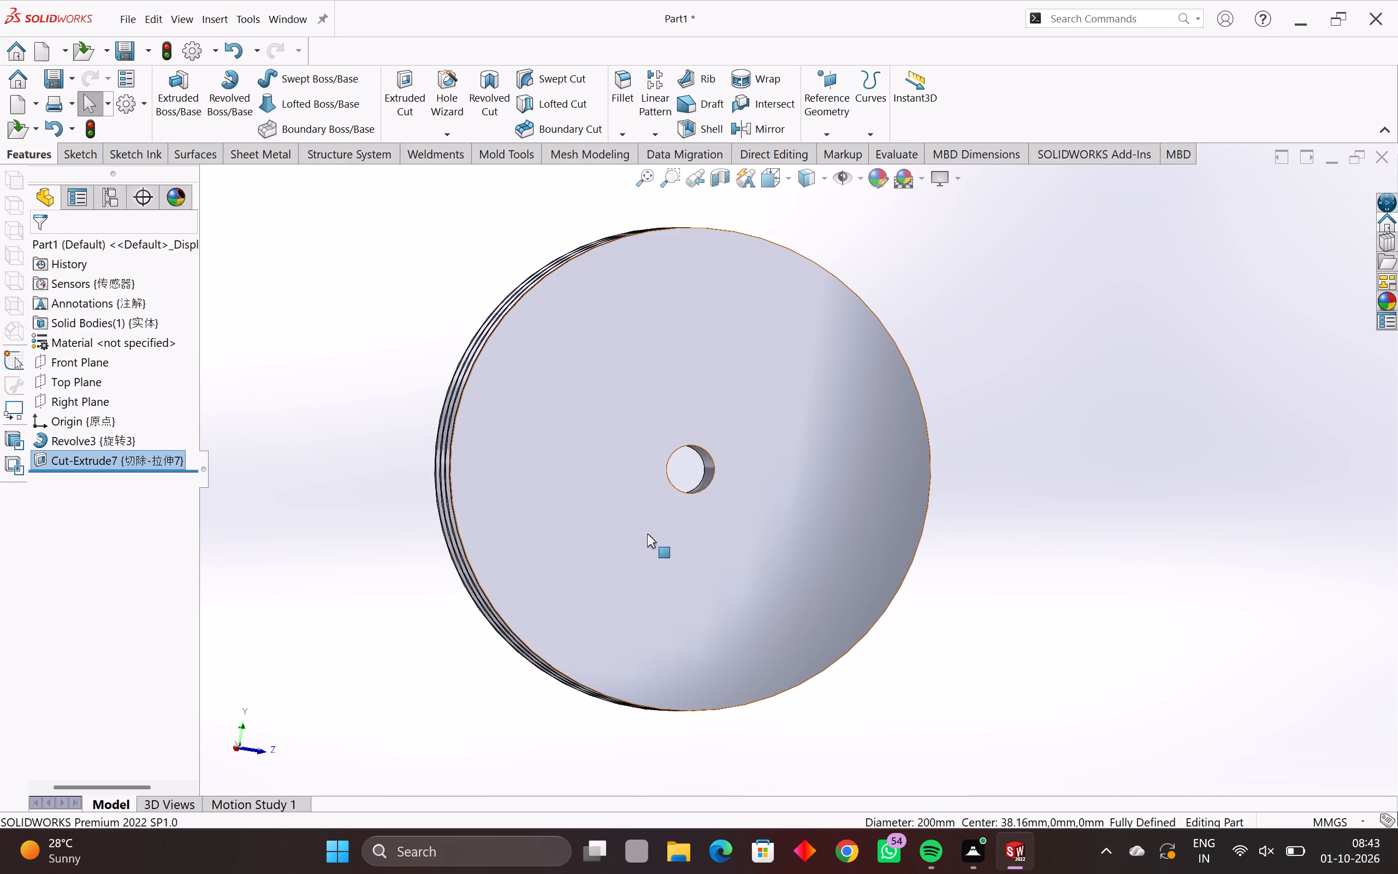
left_click(89, 403)
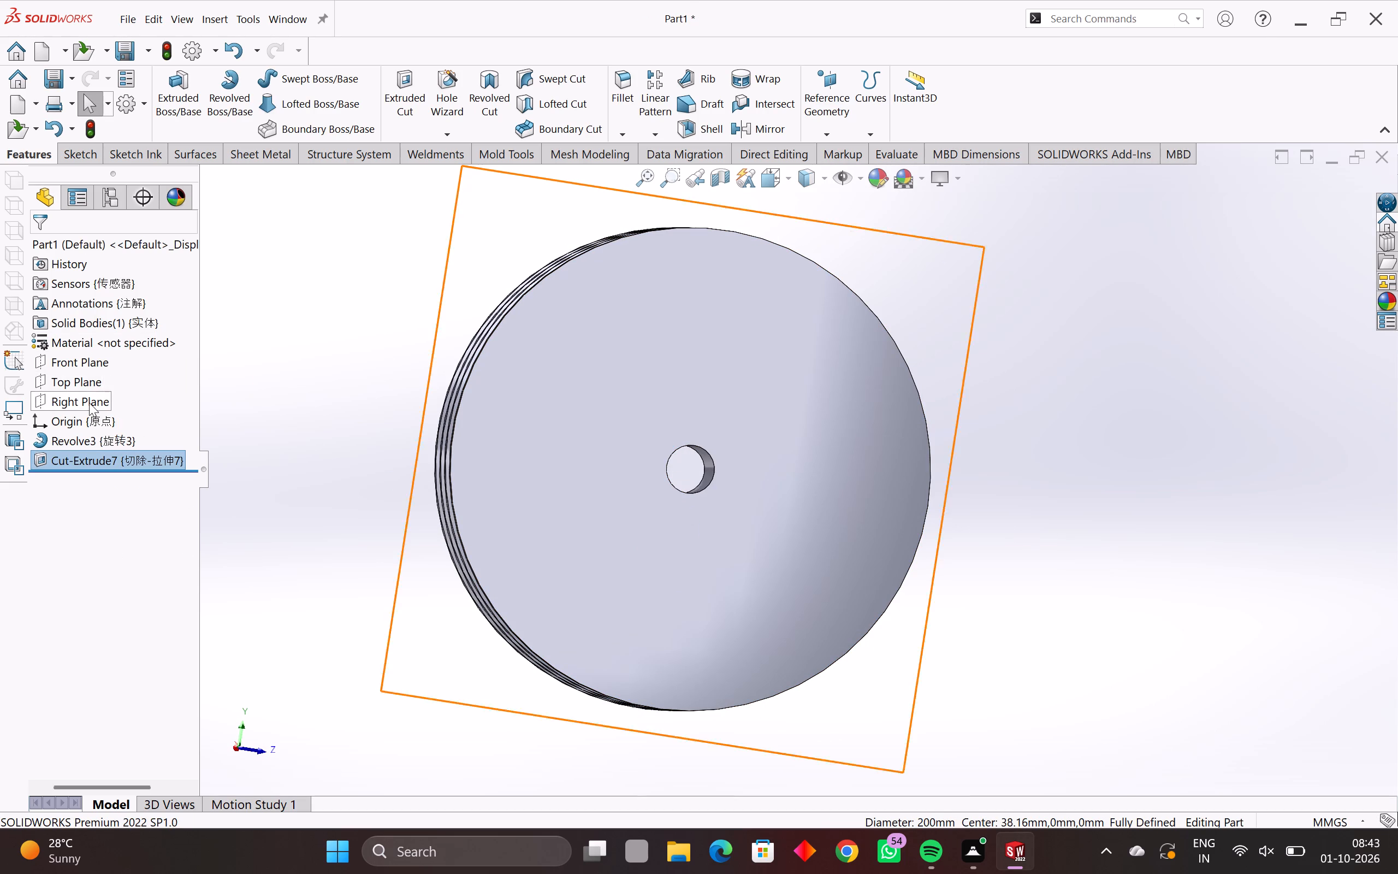
left_click(97, 383)
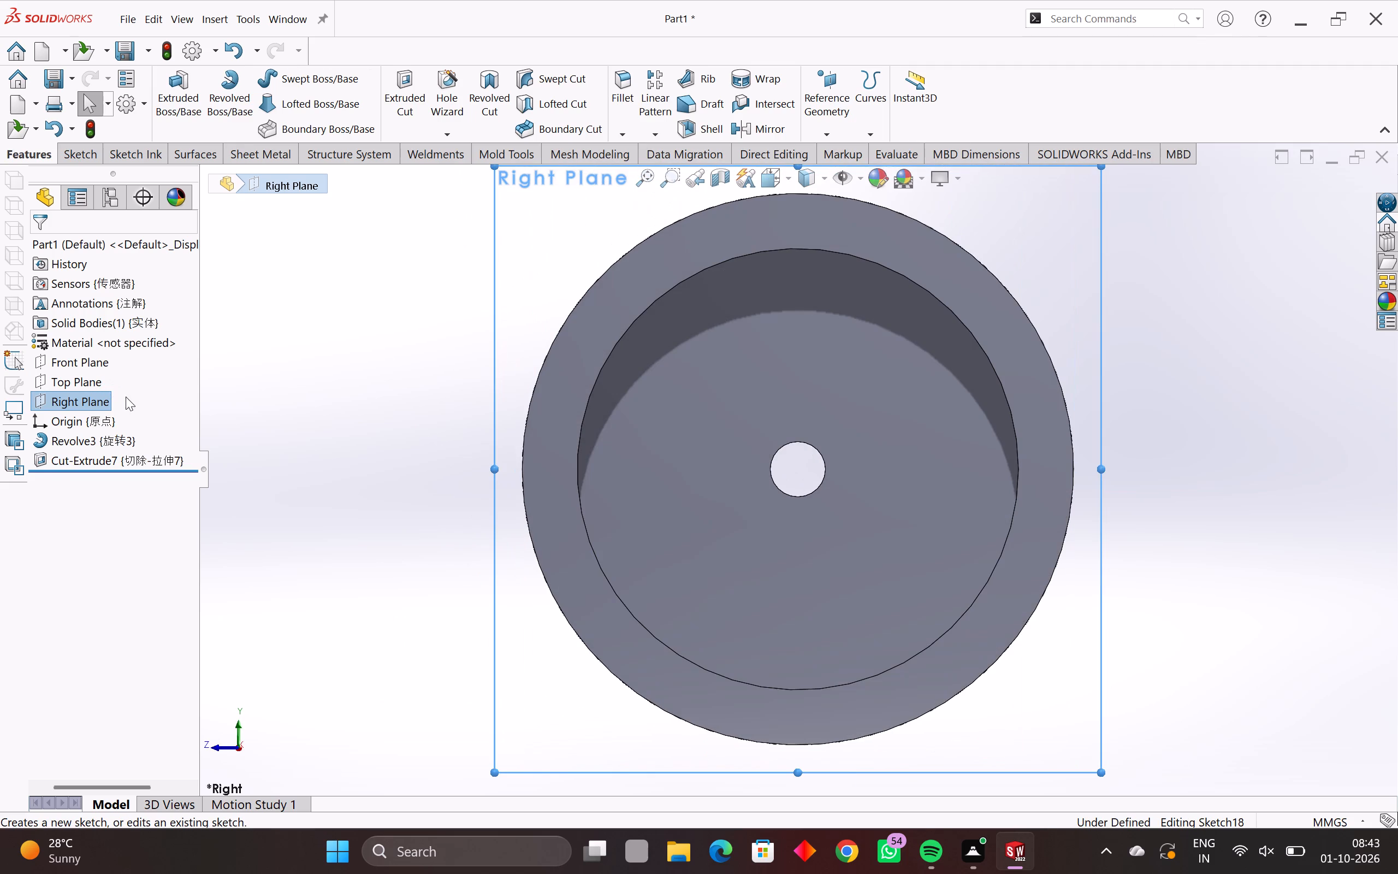
middle_click_drag(337, 445, 648, 523)
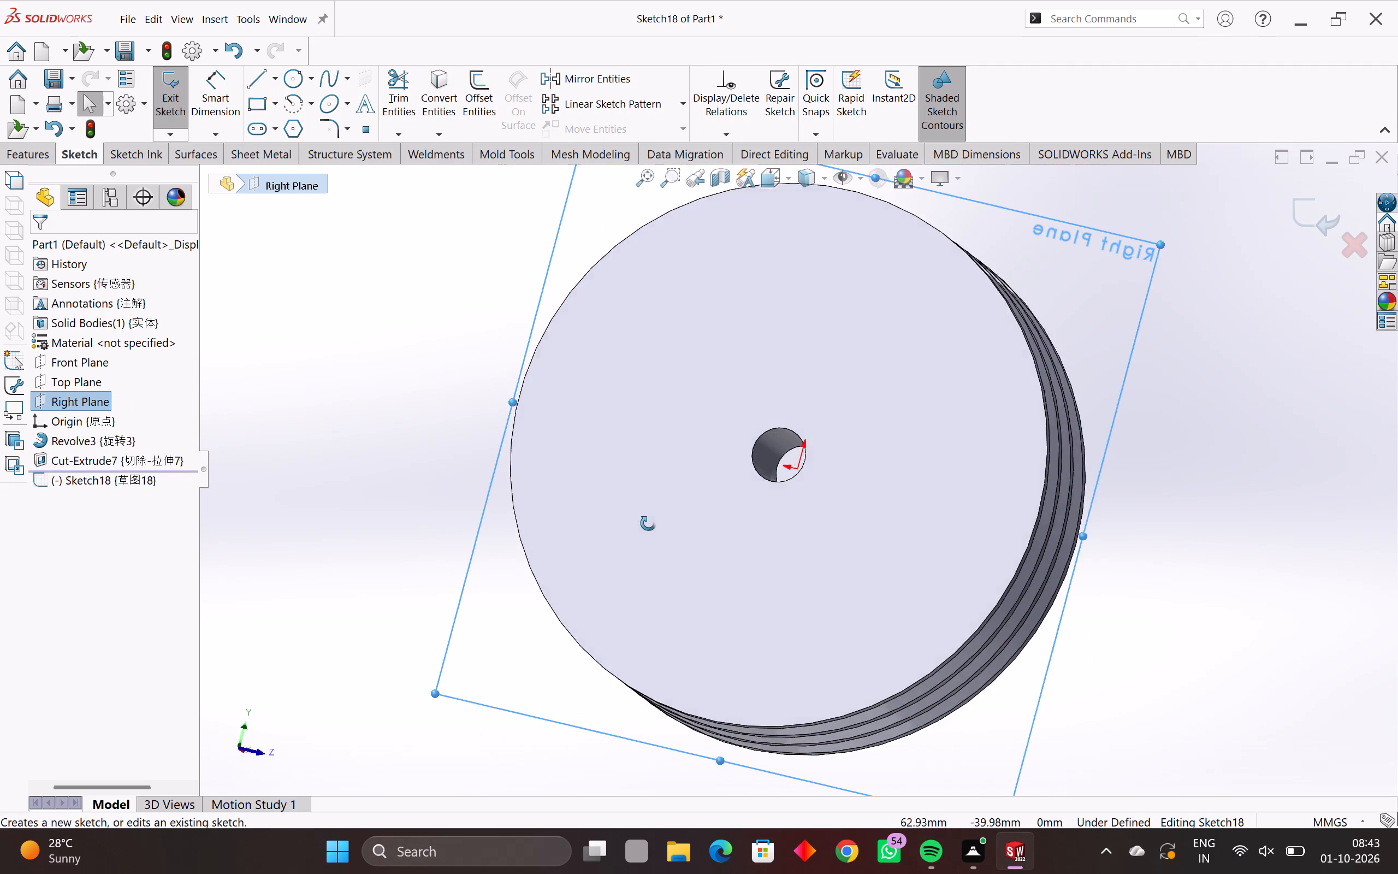
middle_click_drag(648, 523, 690, 557)
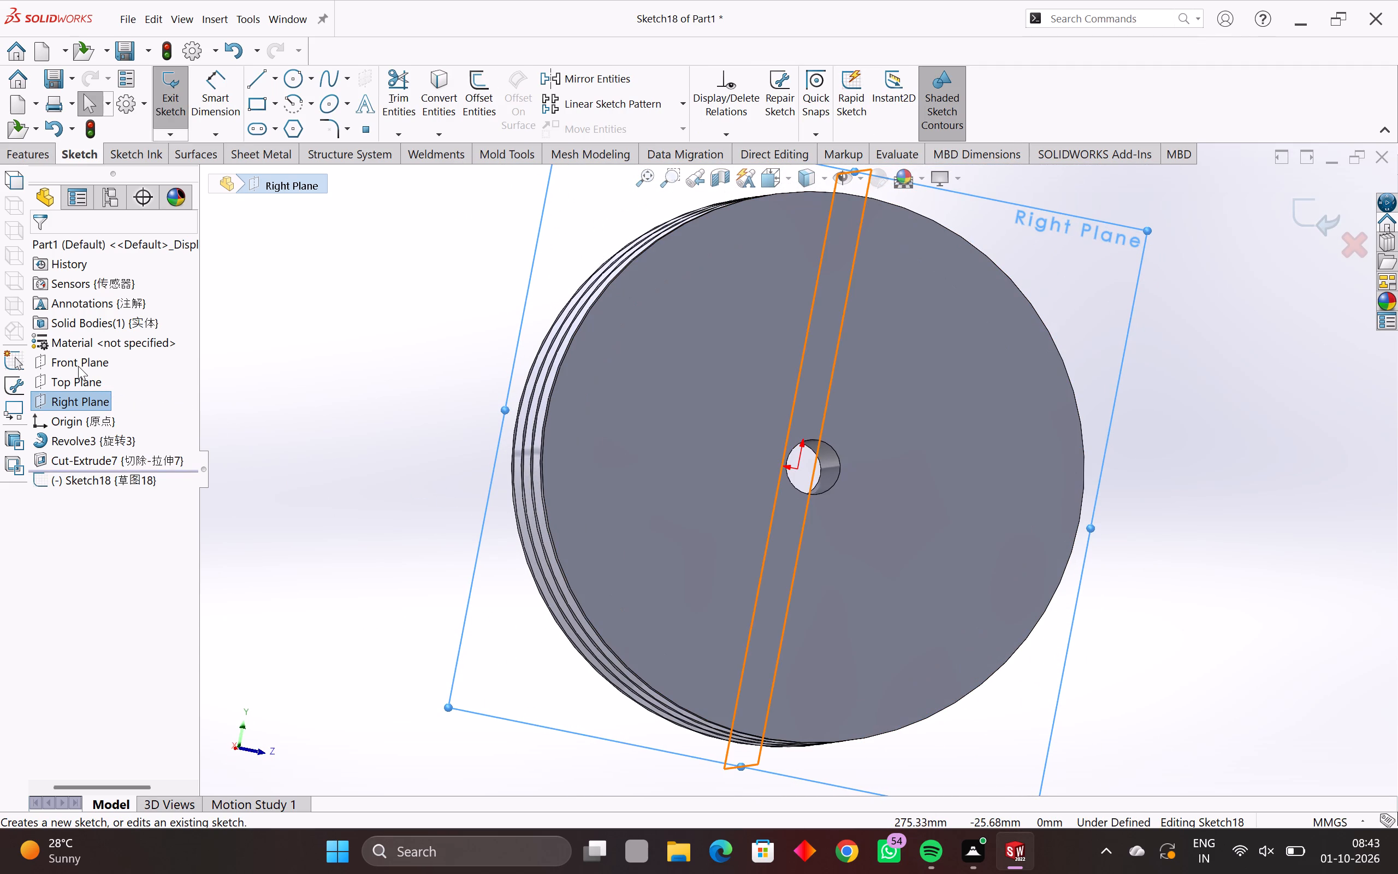
left_click(76, 365)
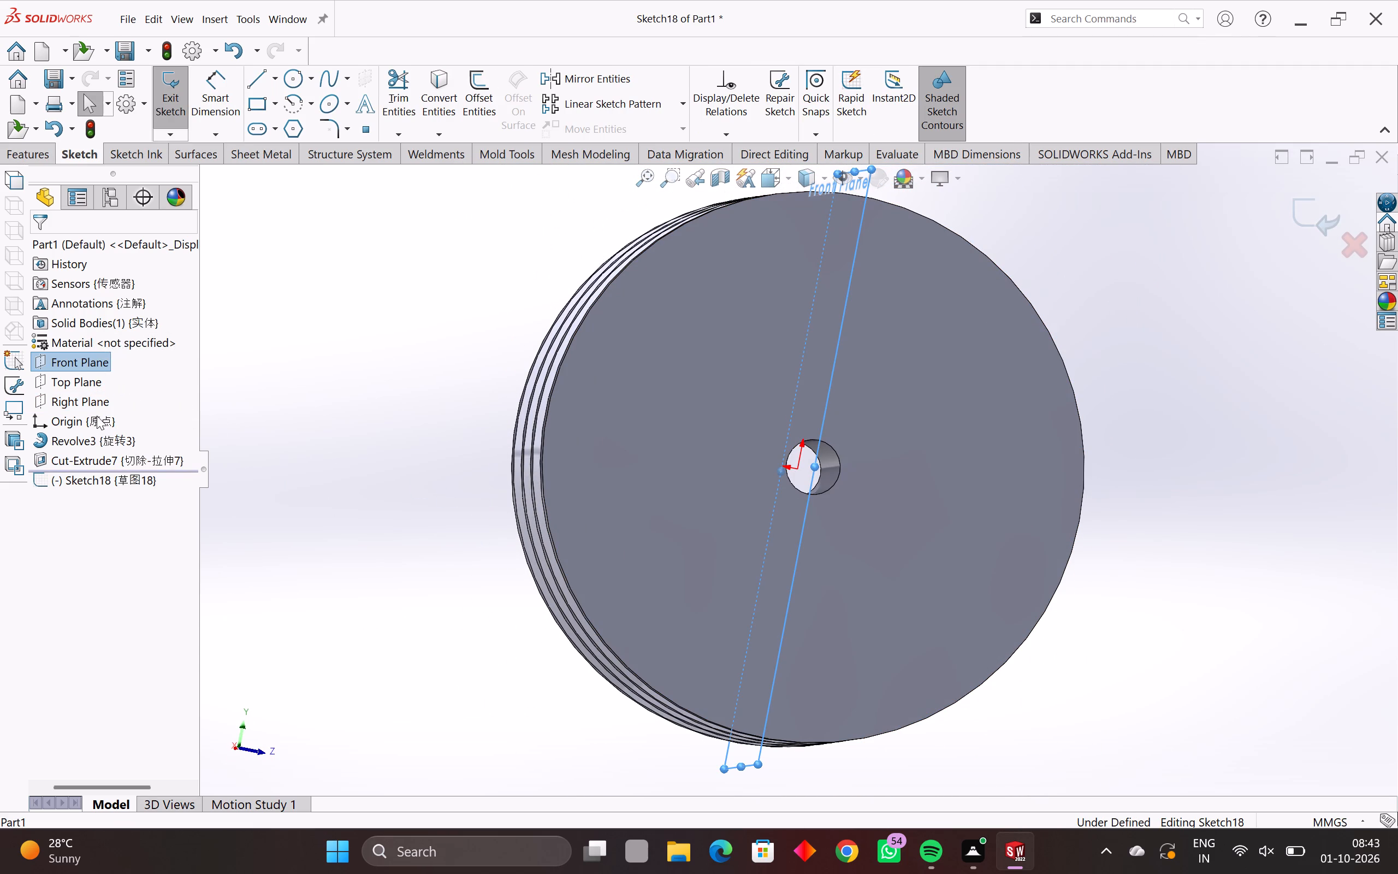
left_click(91, 418)
left_click(42, 420)
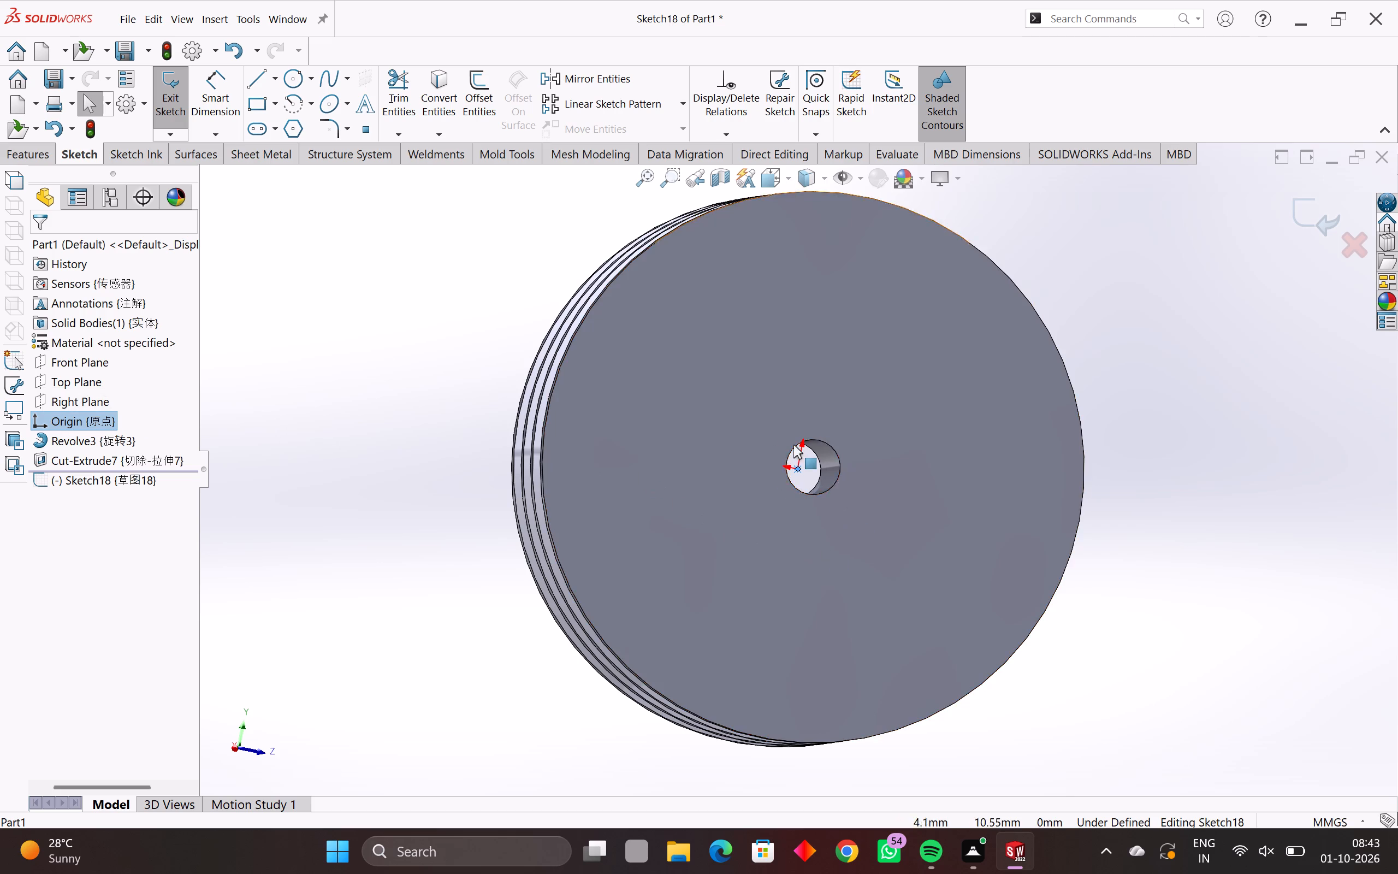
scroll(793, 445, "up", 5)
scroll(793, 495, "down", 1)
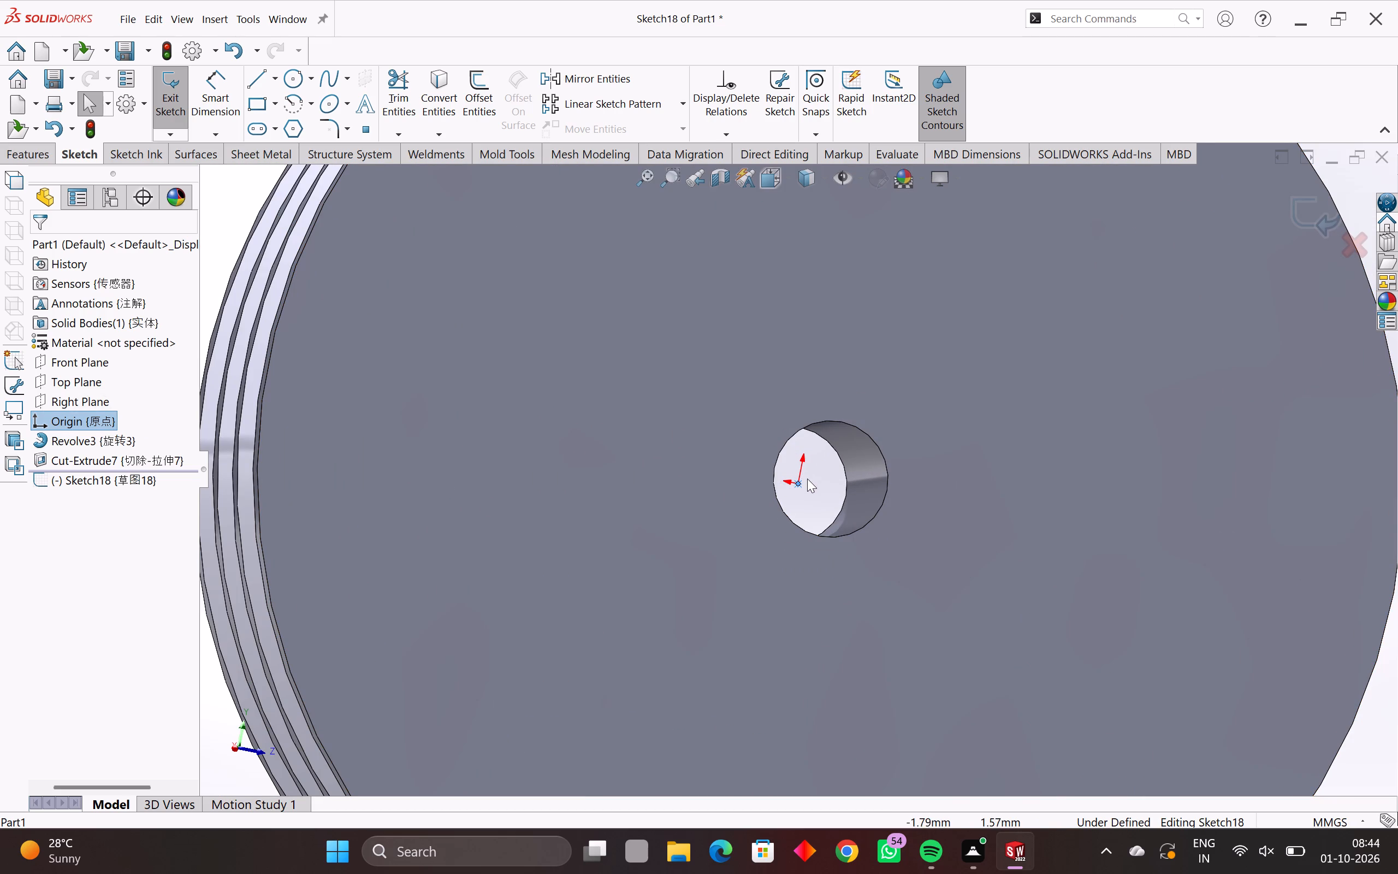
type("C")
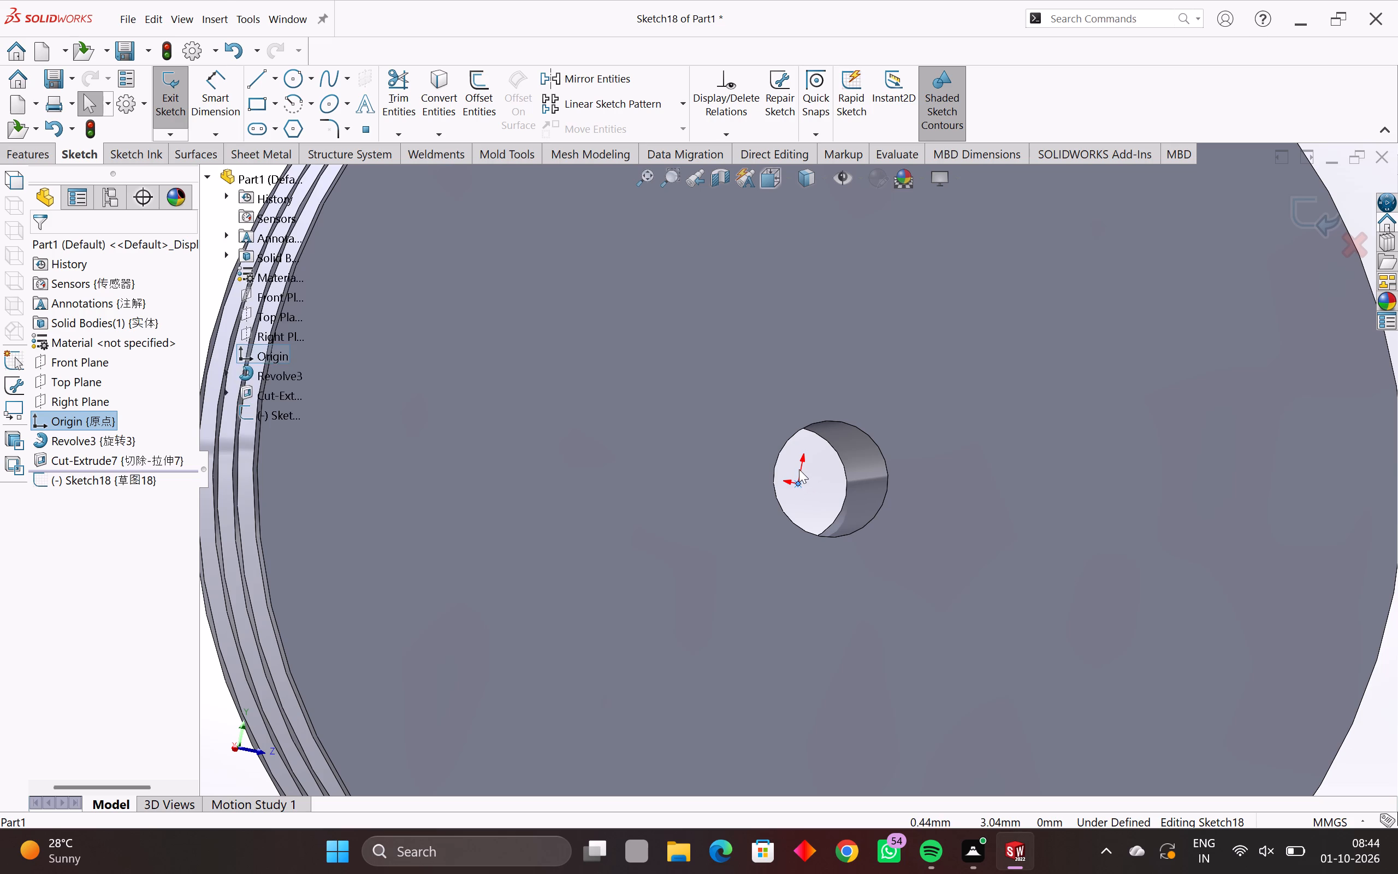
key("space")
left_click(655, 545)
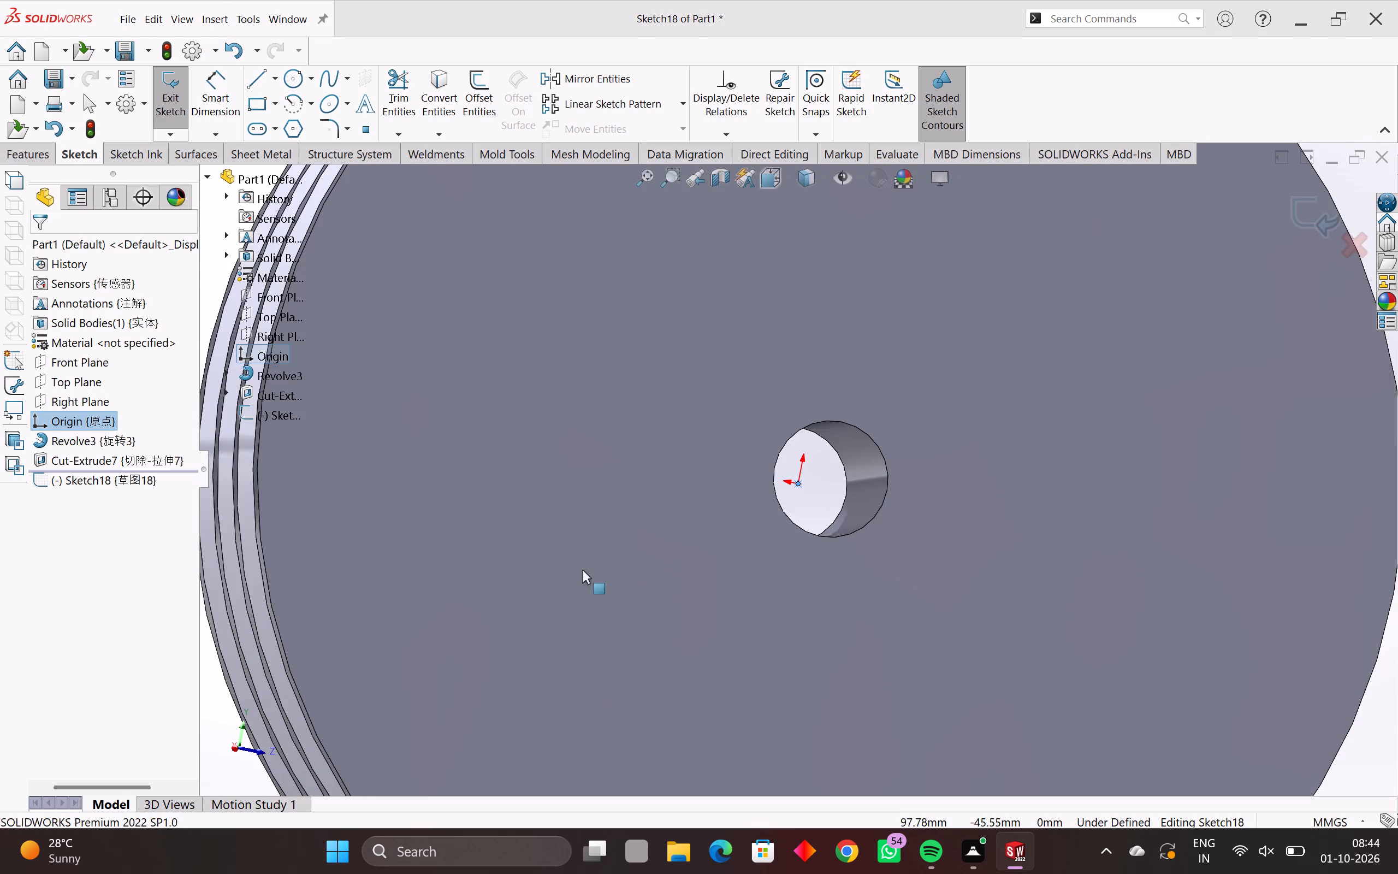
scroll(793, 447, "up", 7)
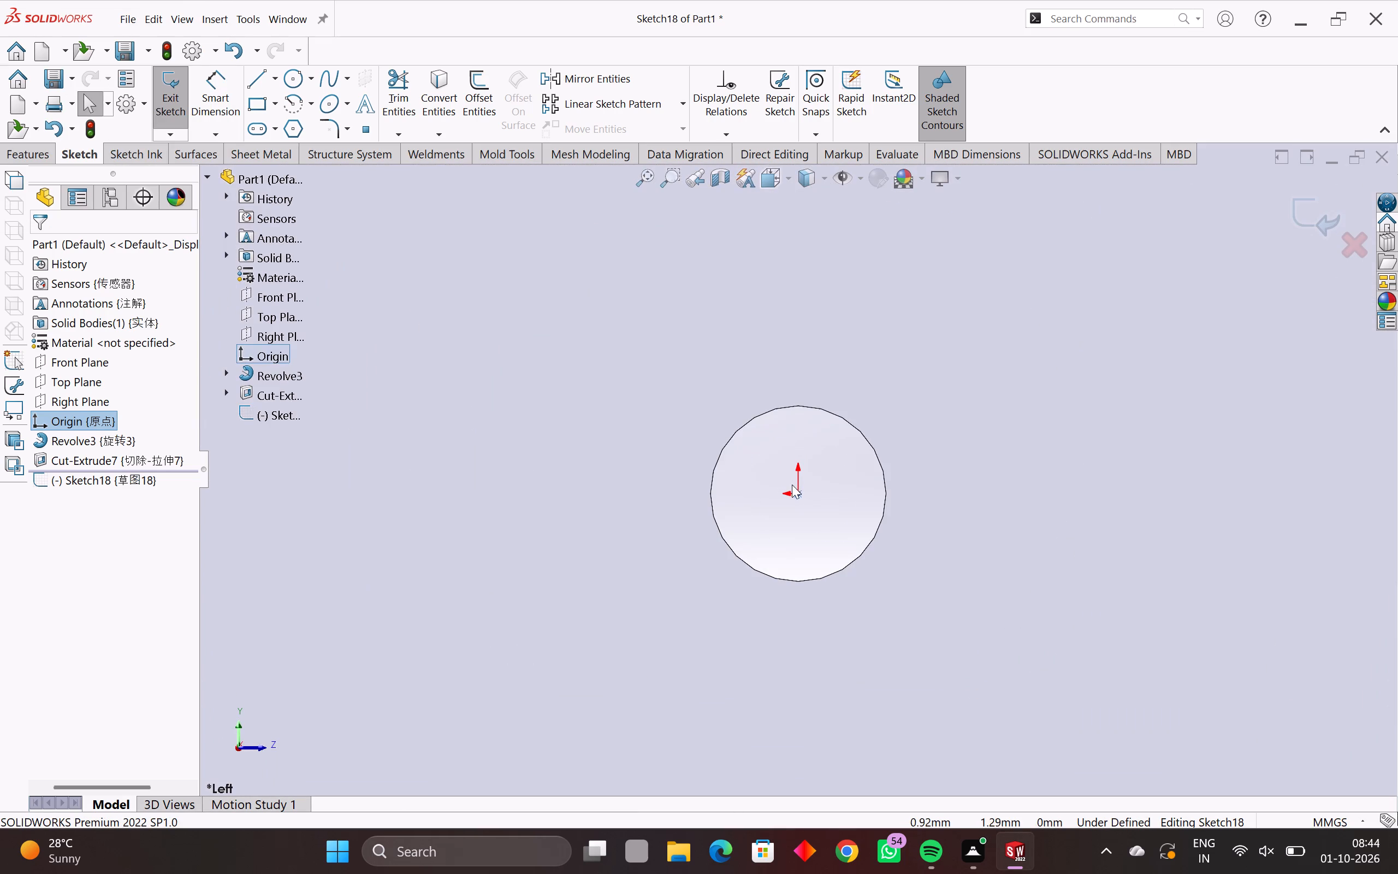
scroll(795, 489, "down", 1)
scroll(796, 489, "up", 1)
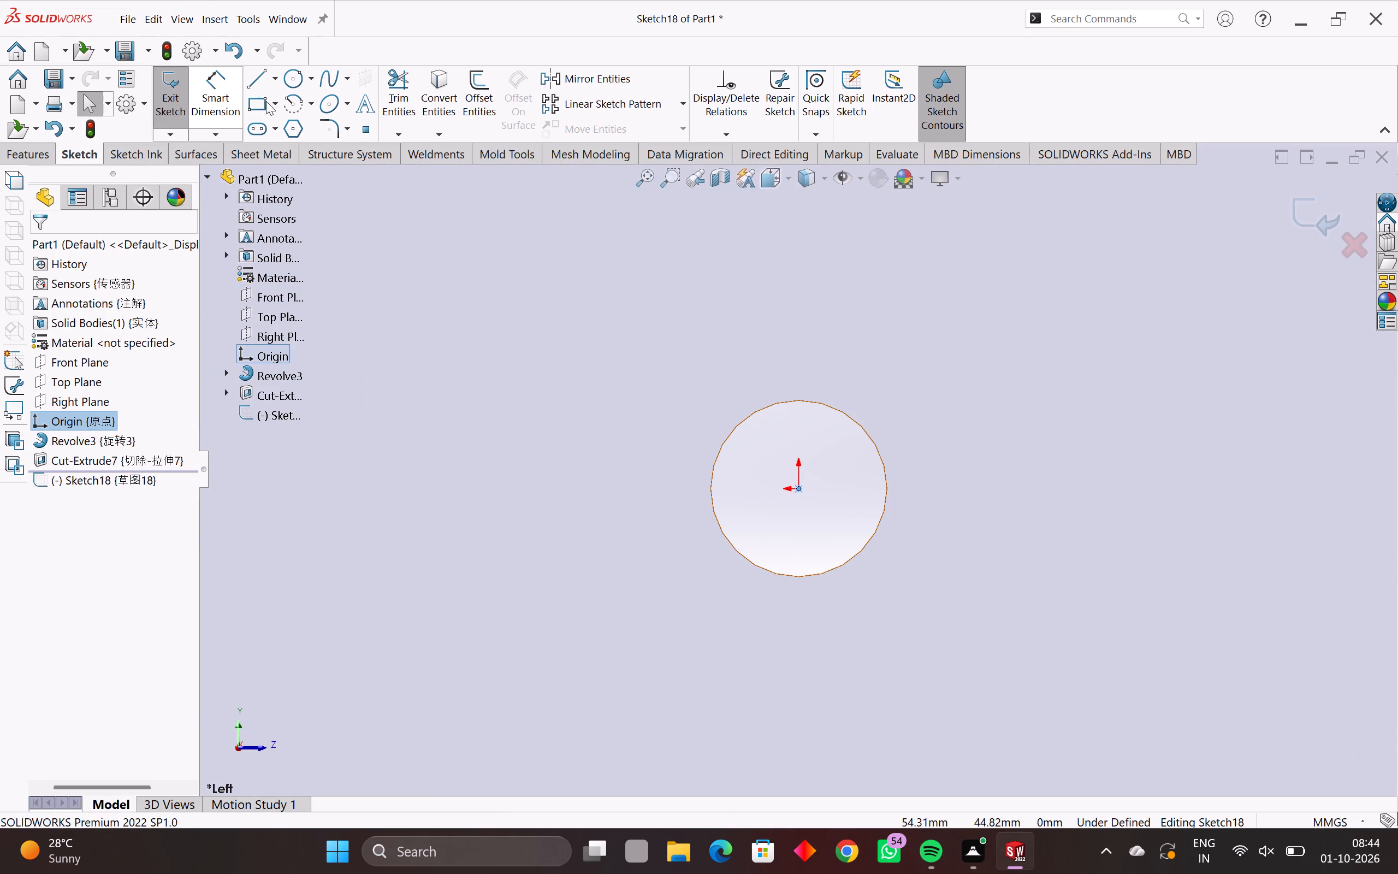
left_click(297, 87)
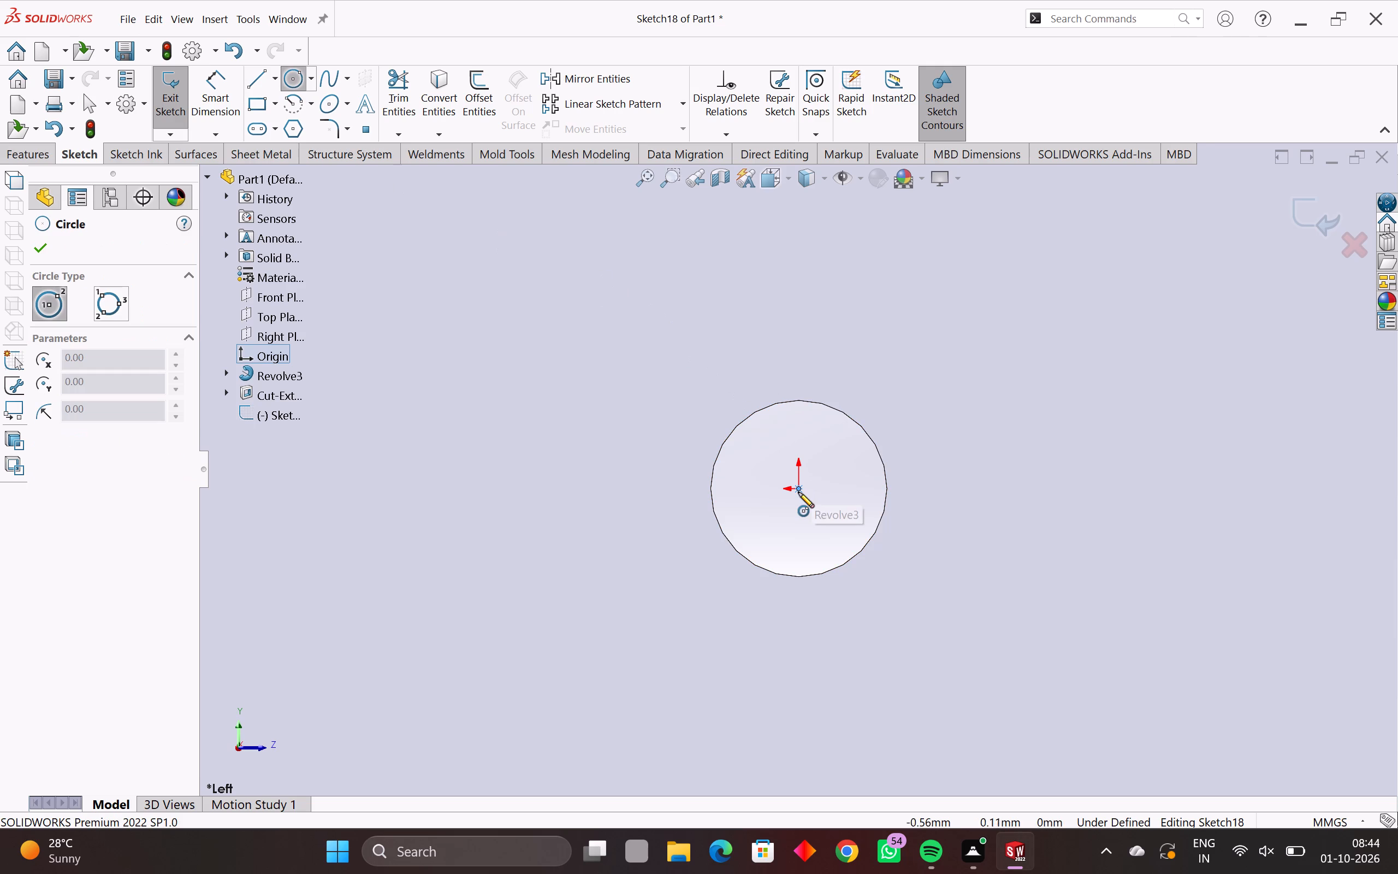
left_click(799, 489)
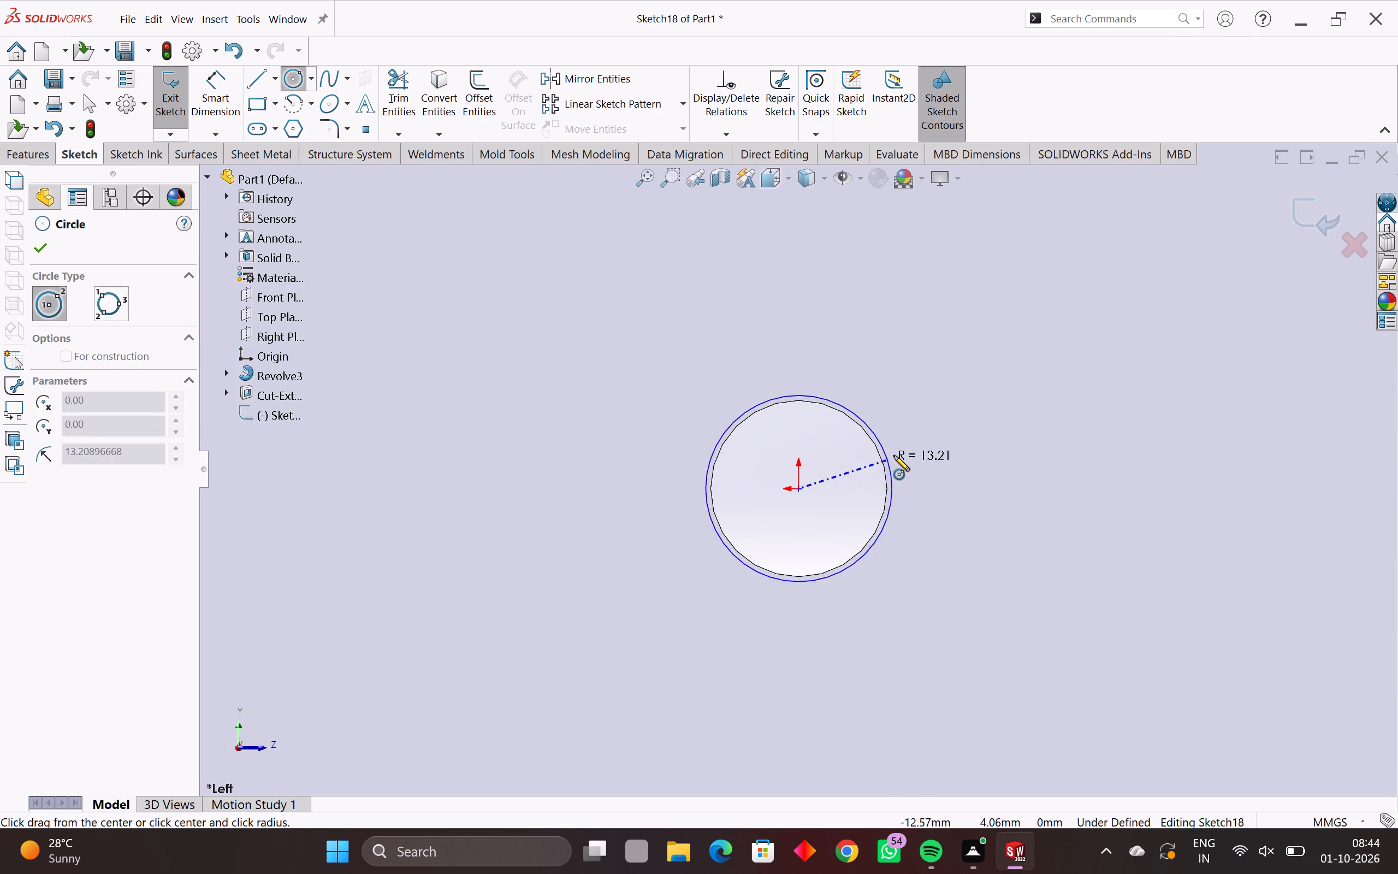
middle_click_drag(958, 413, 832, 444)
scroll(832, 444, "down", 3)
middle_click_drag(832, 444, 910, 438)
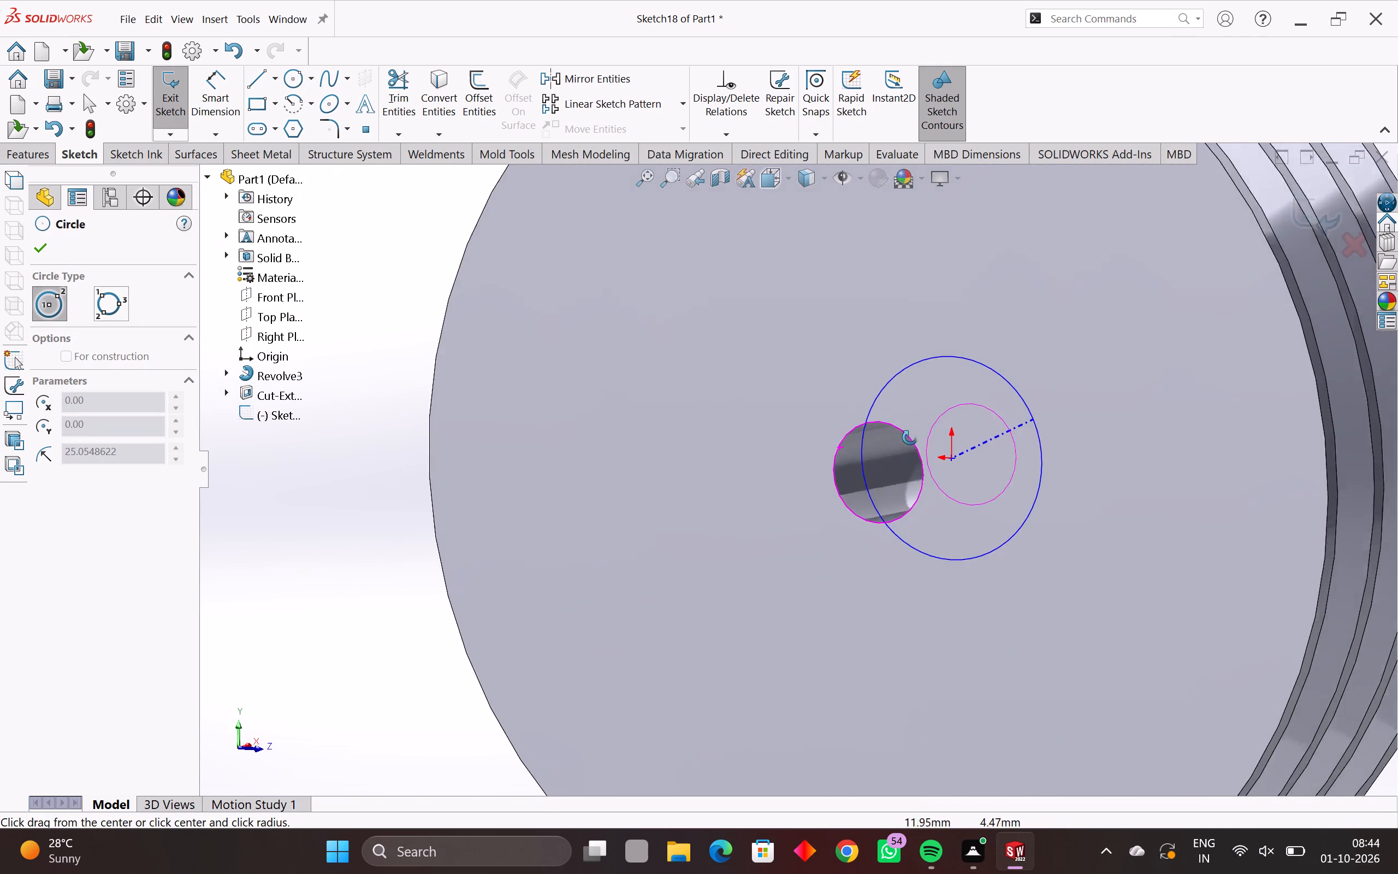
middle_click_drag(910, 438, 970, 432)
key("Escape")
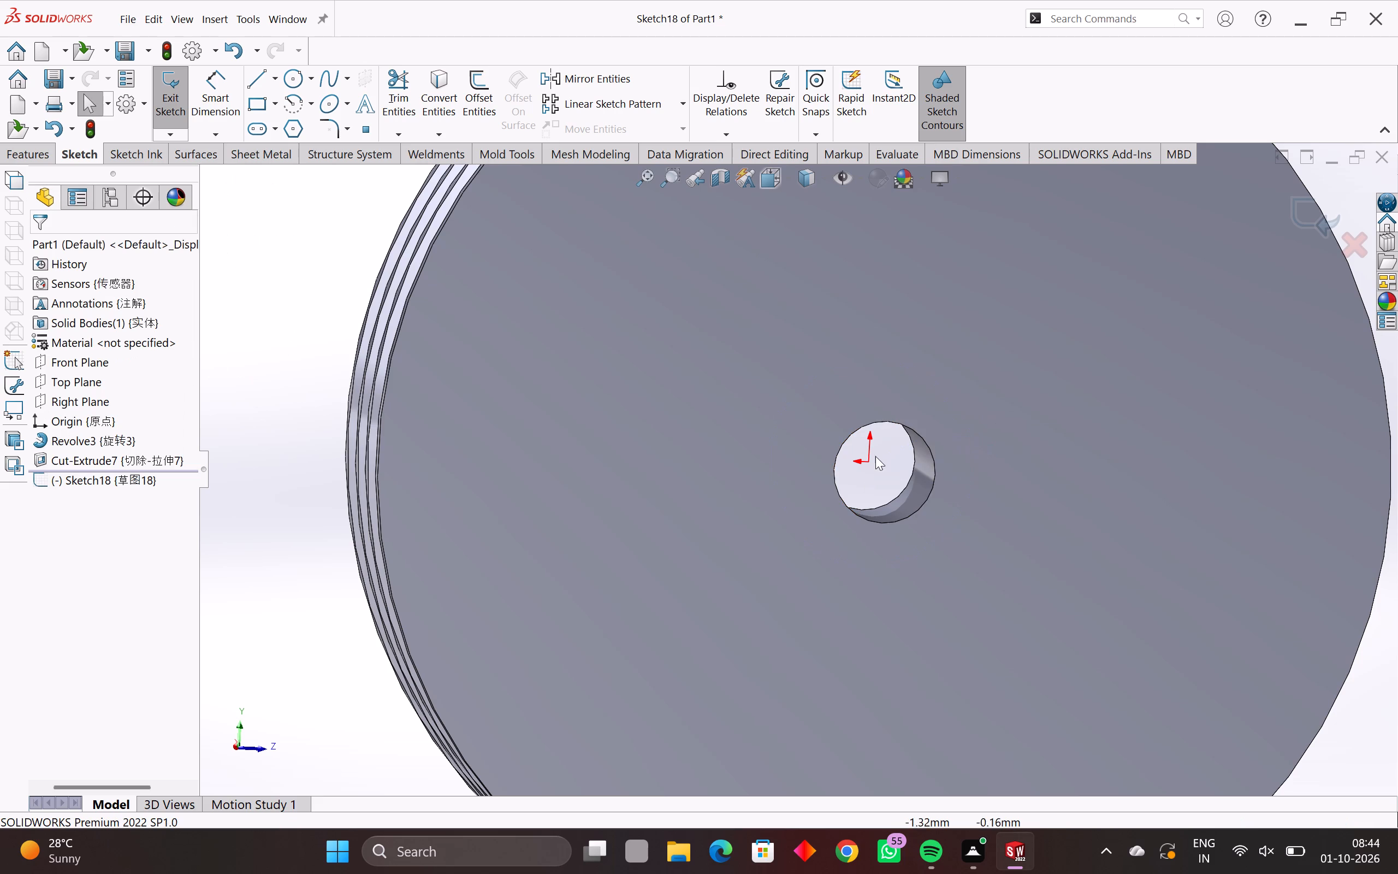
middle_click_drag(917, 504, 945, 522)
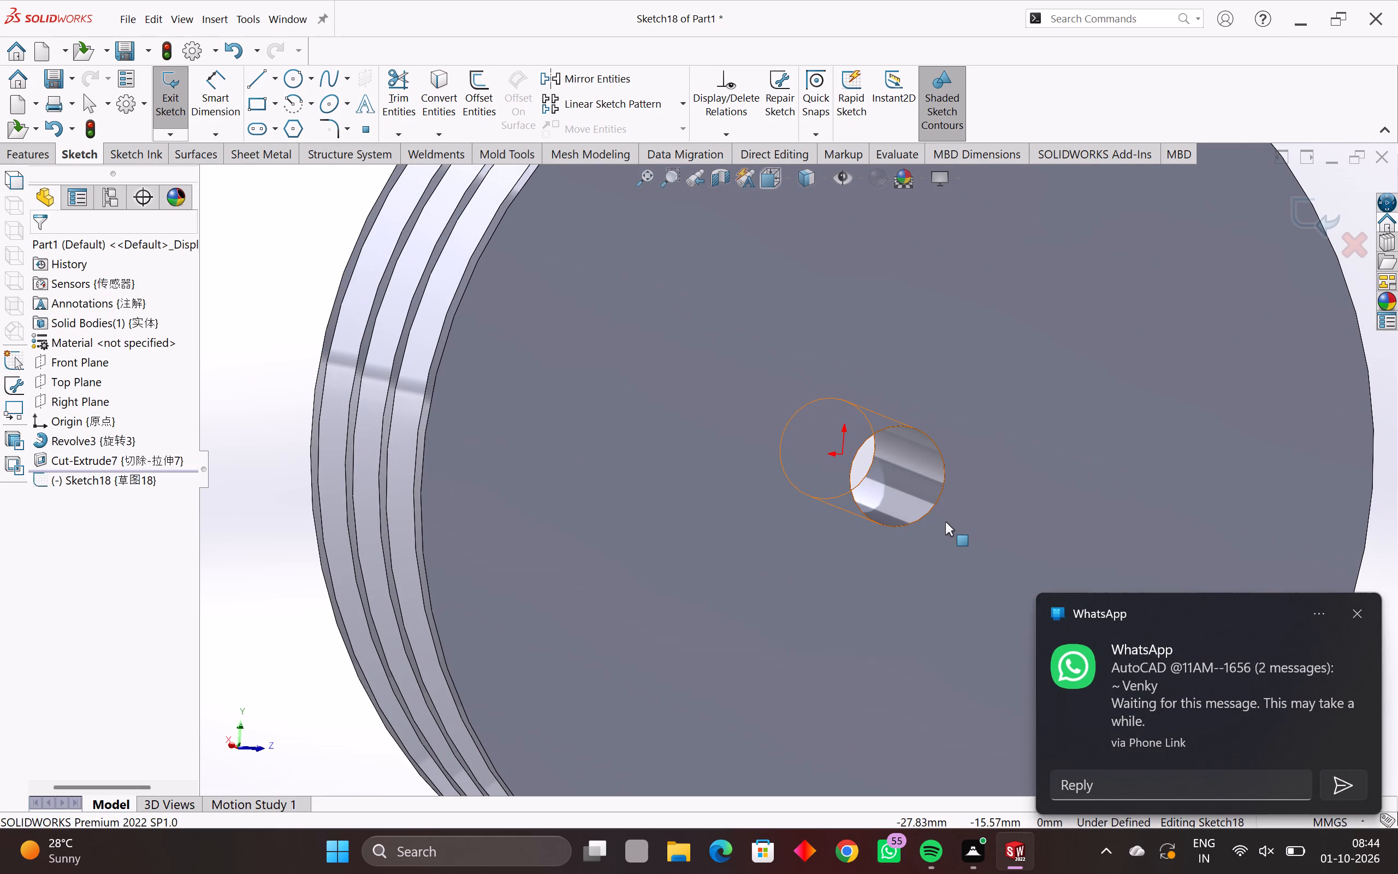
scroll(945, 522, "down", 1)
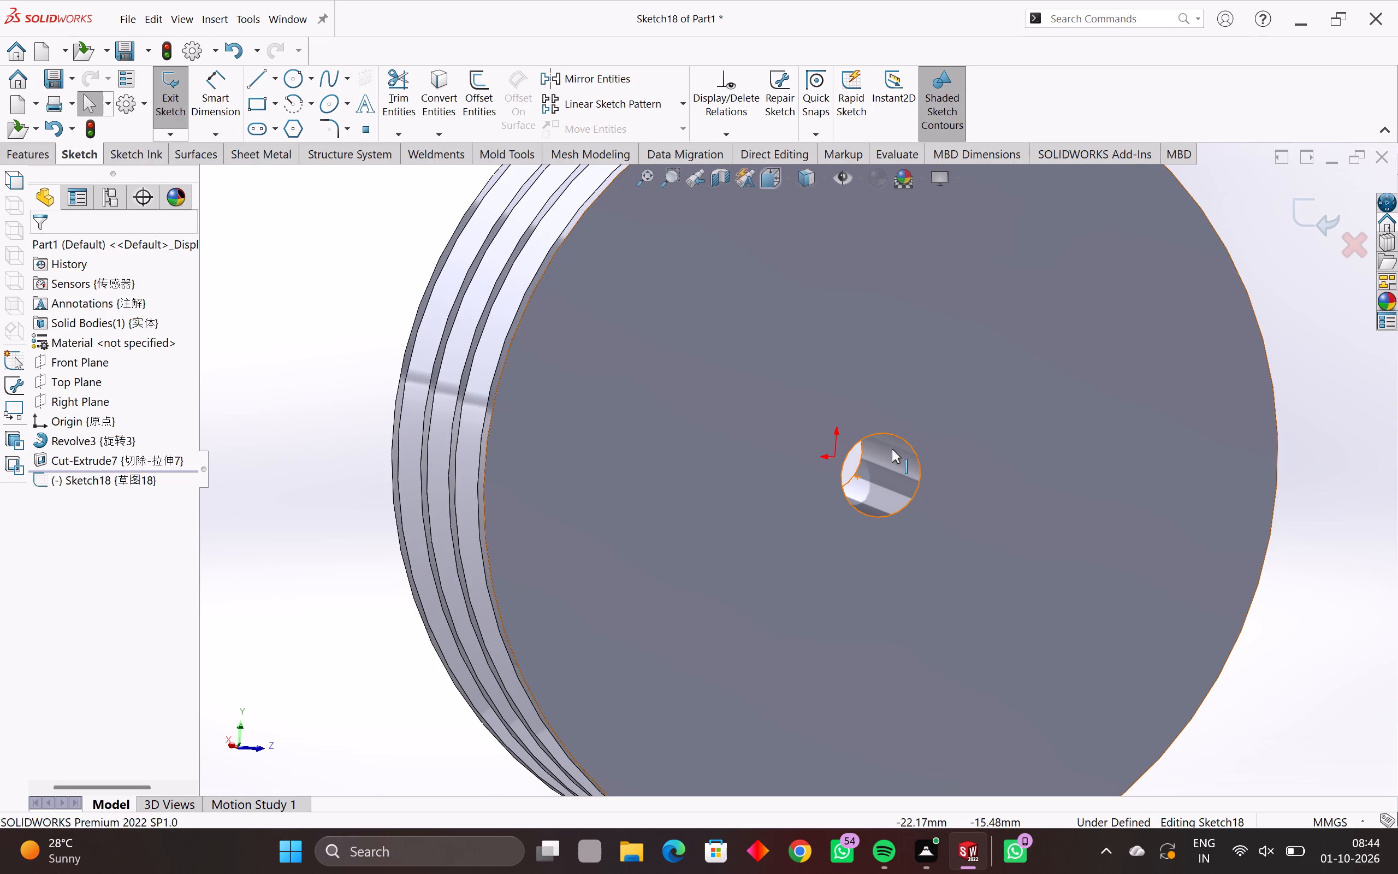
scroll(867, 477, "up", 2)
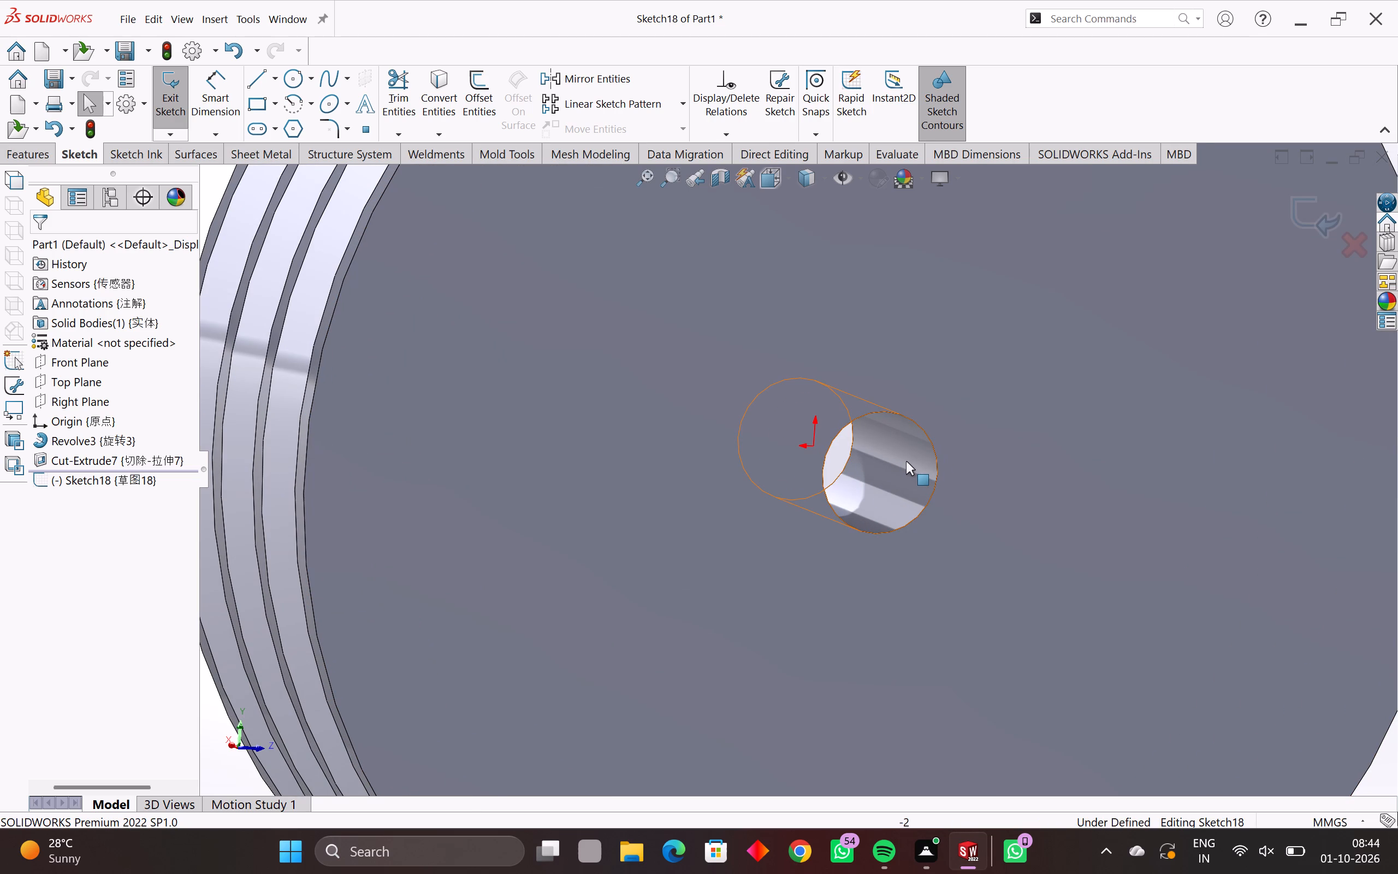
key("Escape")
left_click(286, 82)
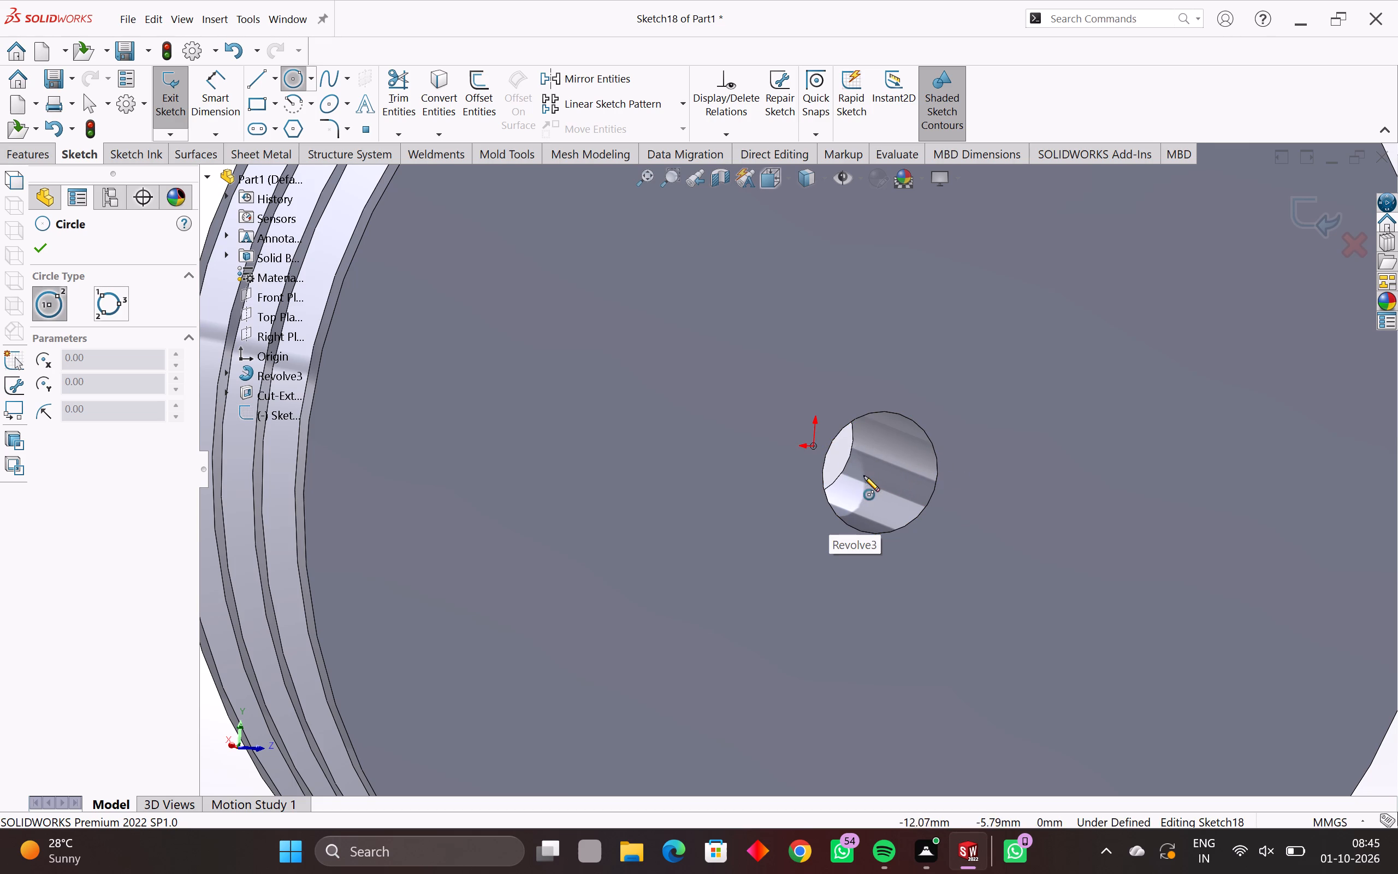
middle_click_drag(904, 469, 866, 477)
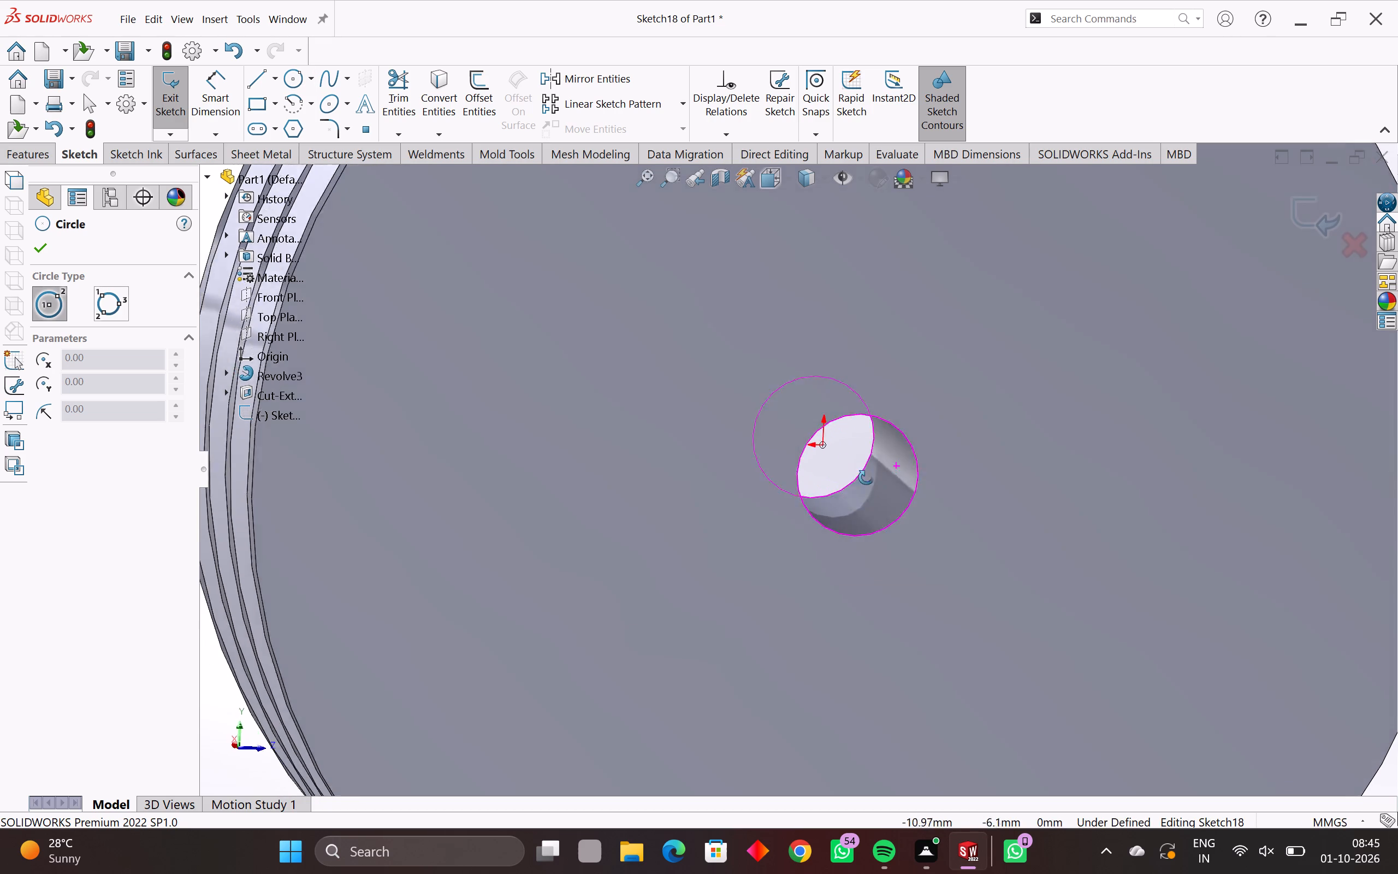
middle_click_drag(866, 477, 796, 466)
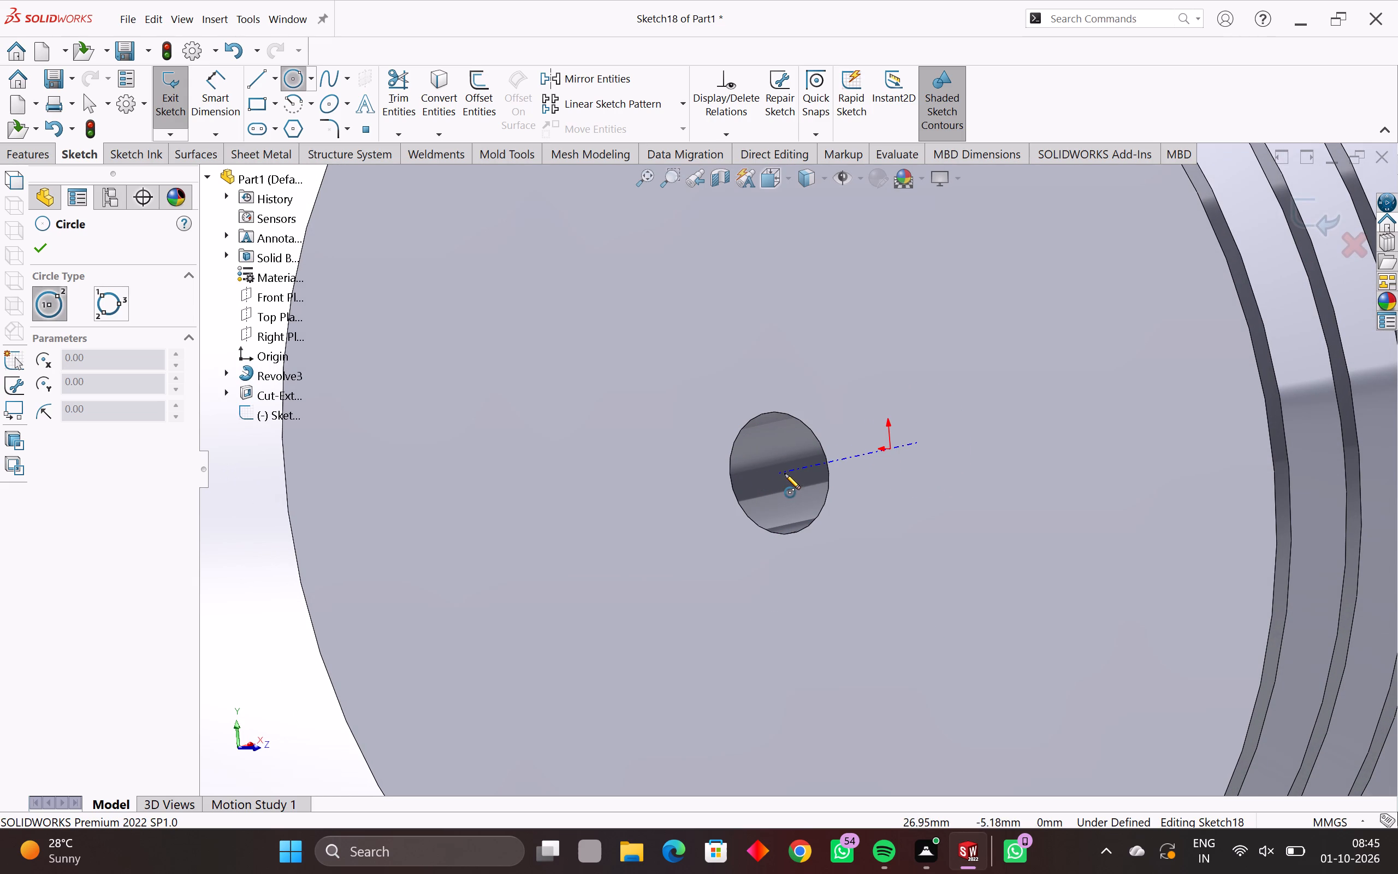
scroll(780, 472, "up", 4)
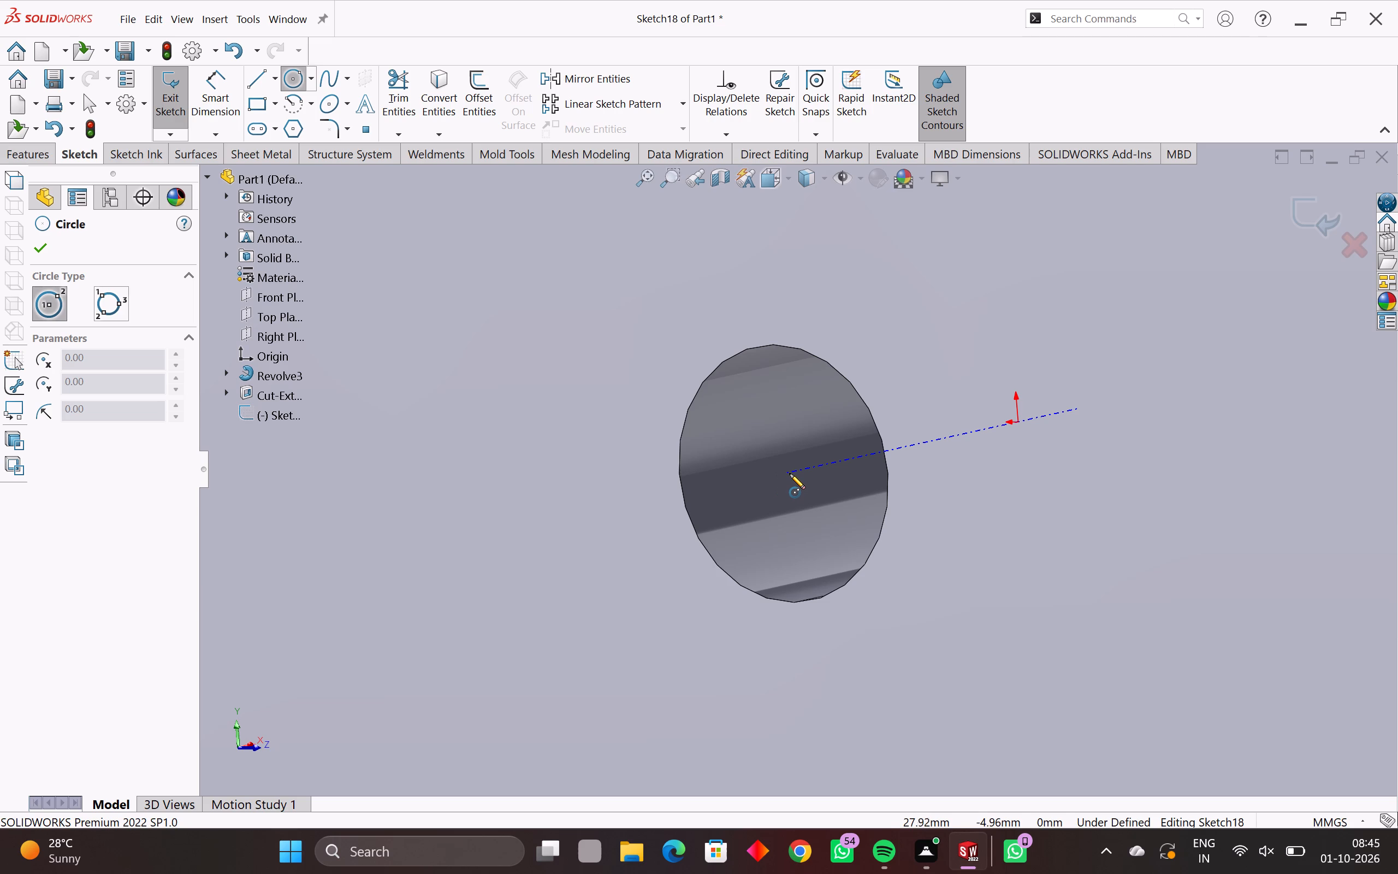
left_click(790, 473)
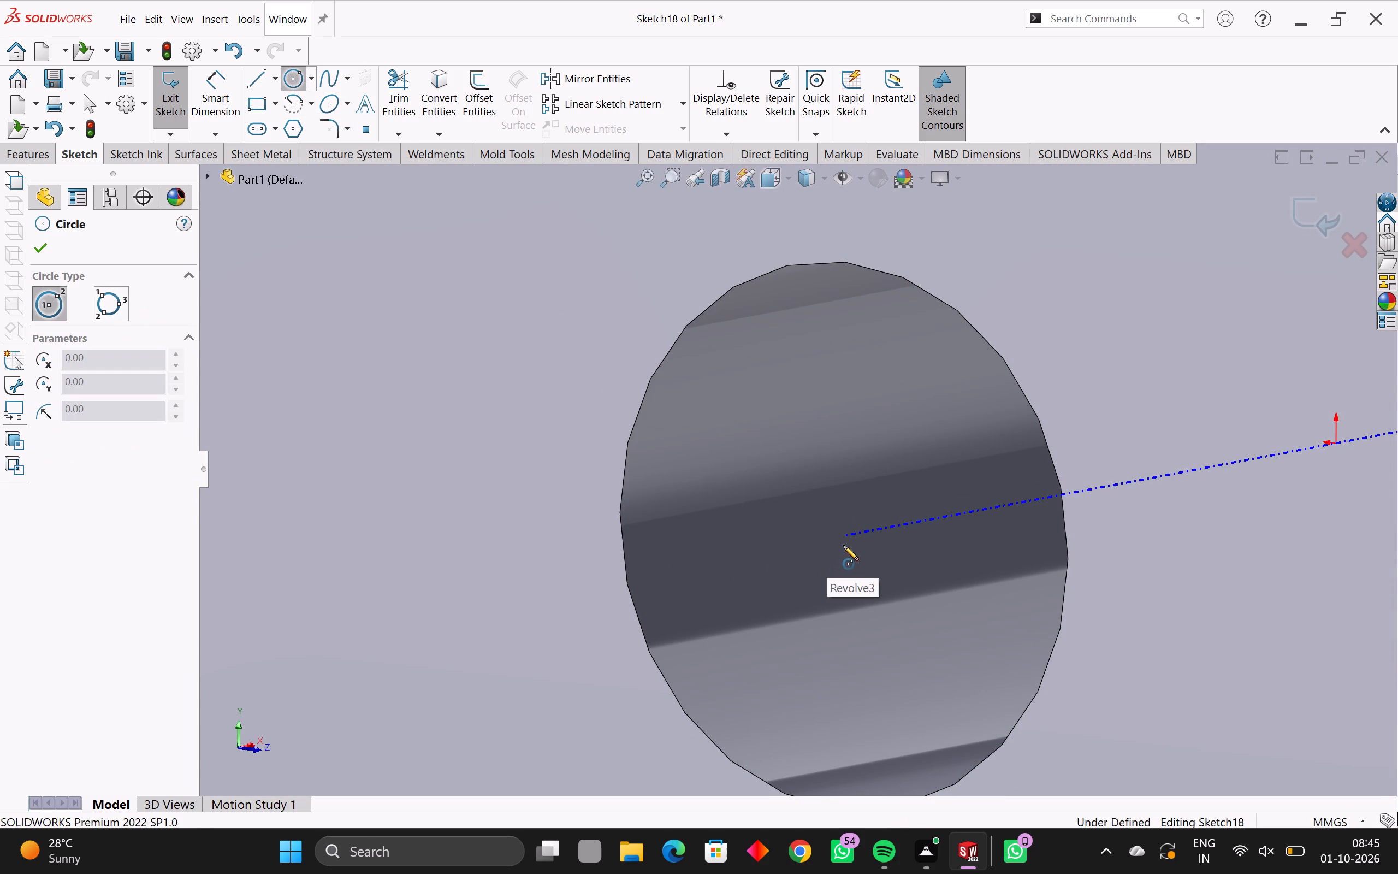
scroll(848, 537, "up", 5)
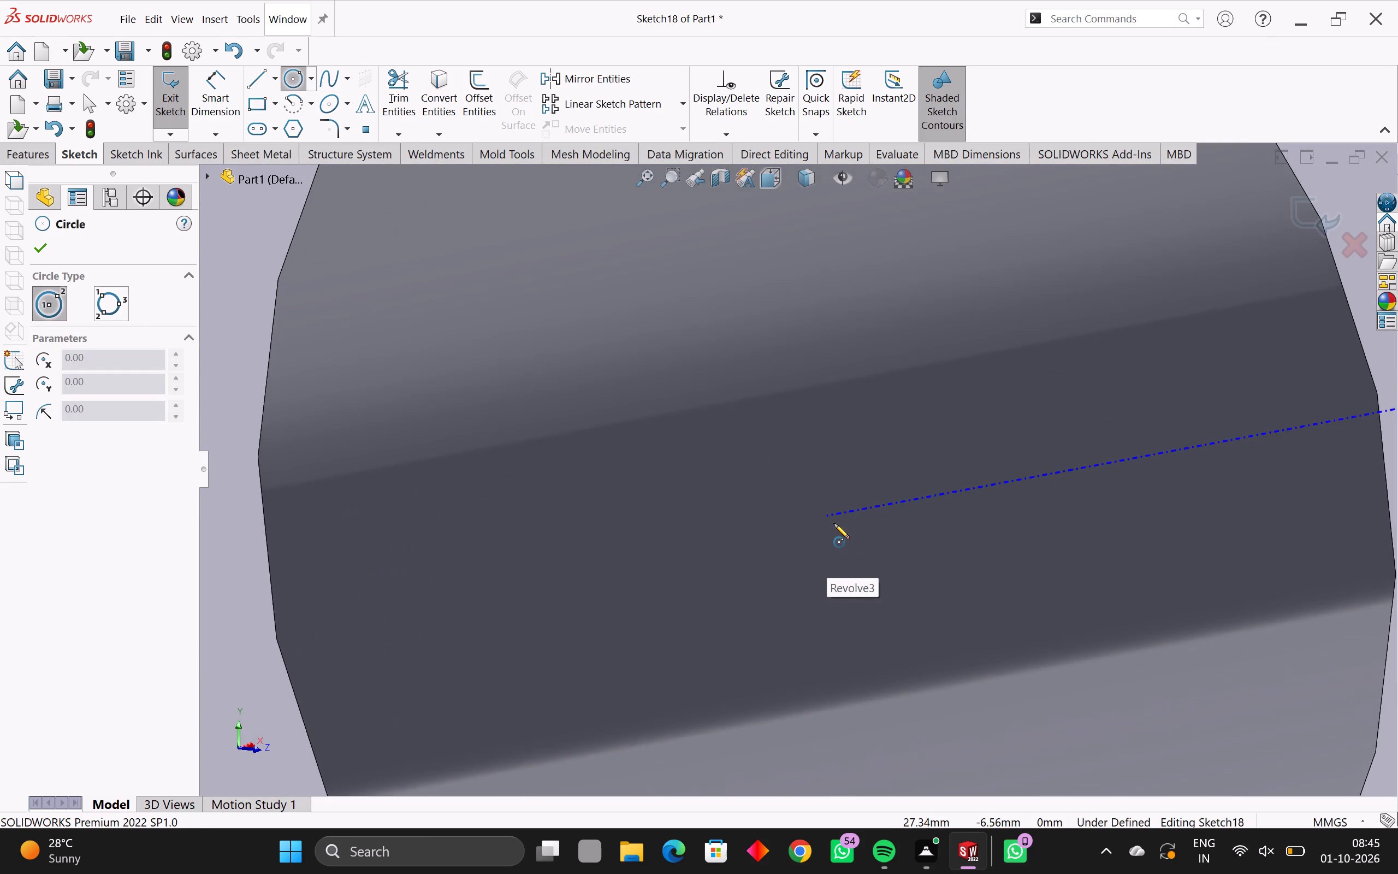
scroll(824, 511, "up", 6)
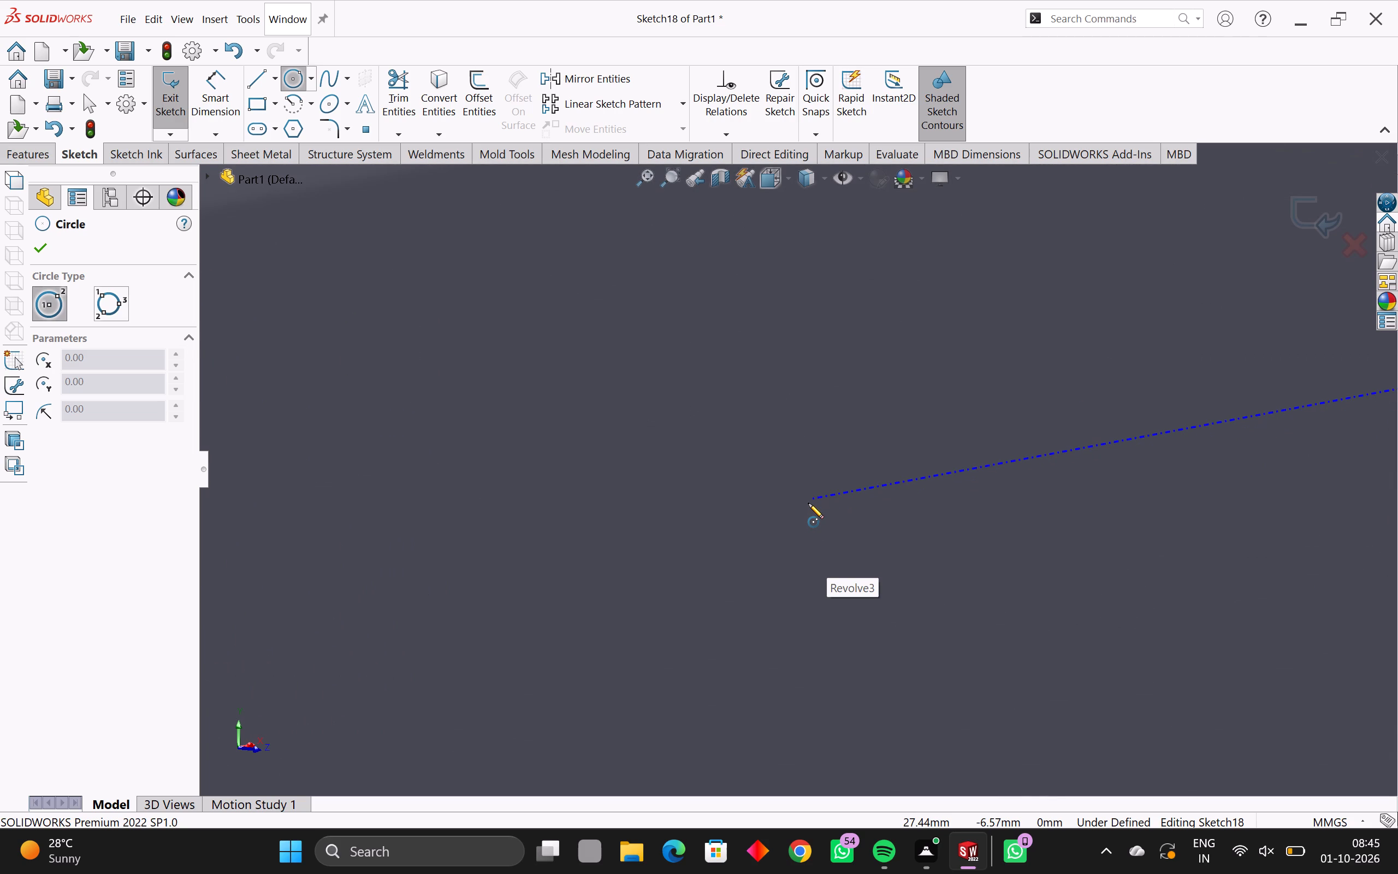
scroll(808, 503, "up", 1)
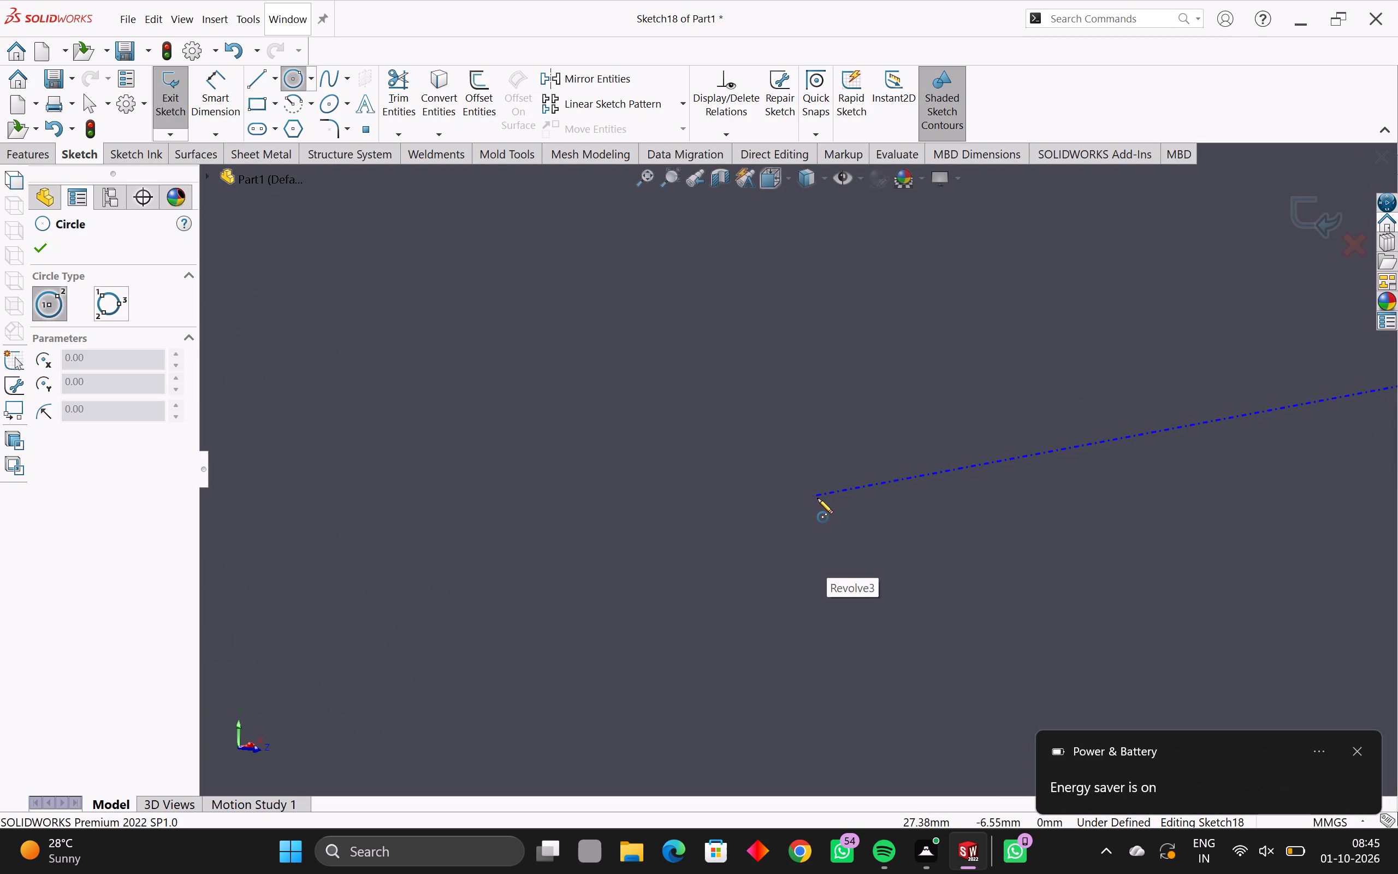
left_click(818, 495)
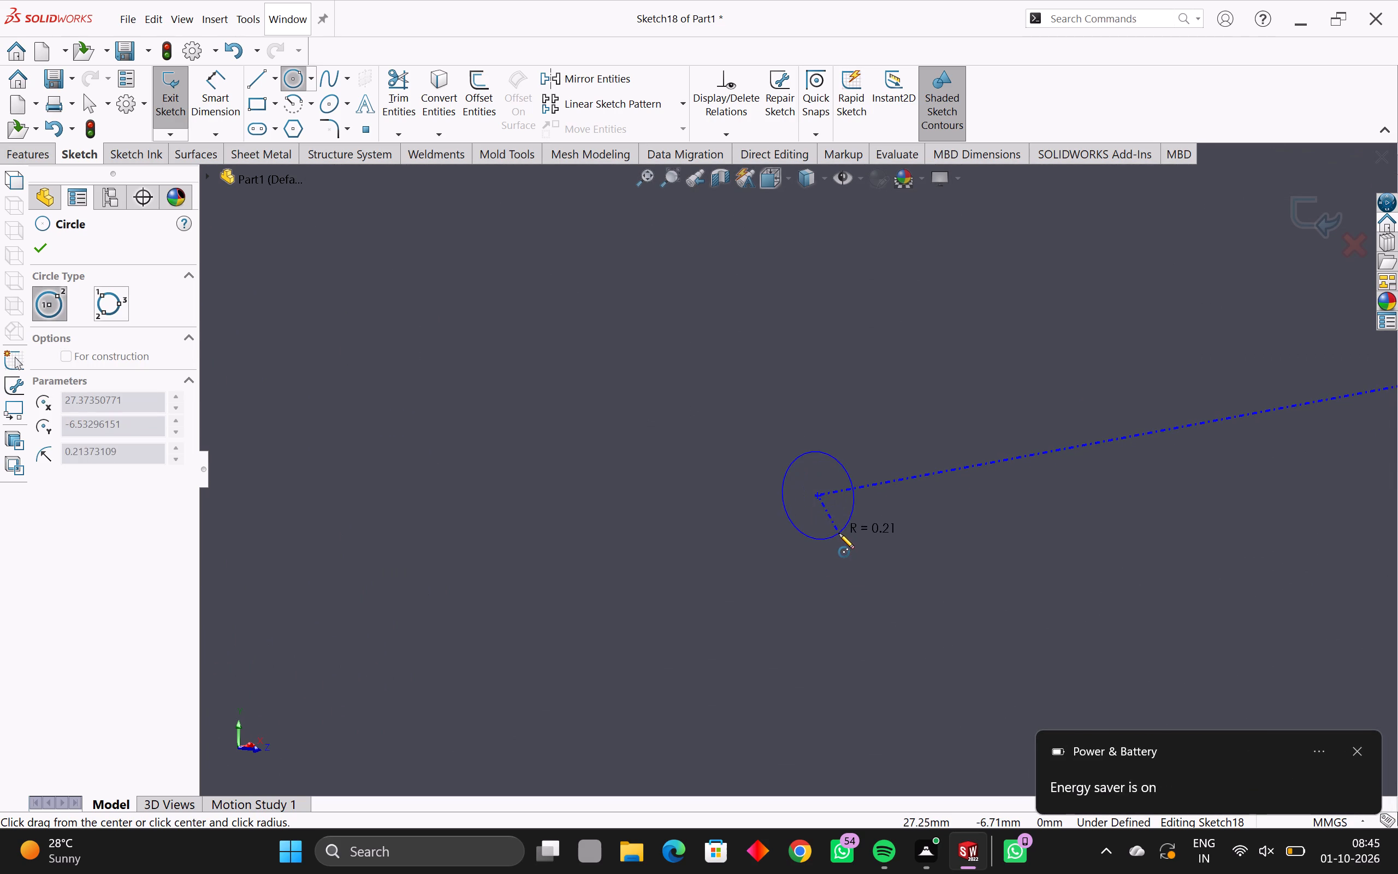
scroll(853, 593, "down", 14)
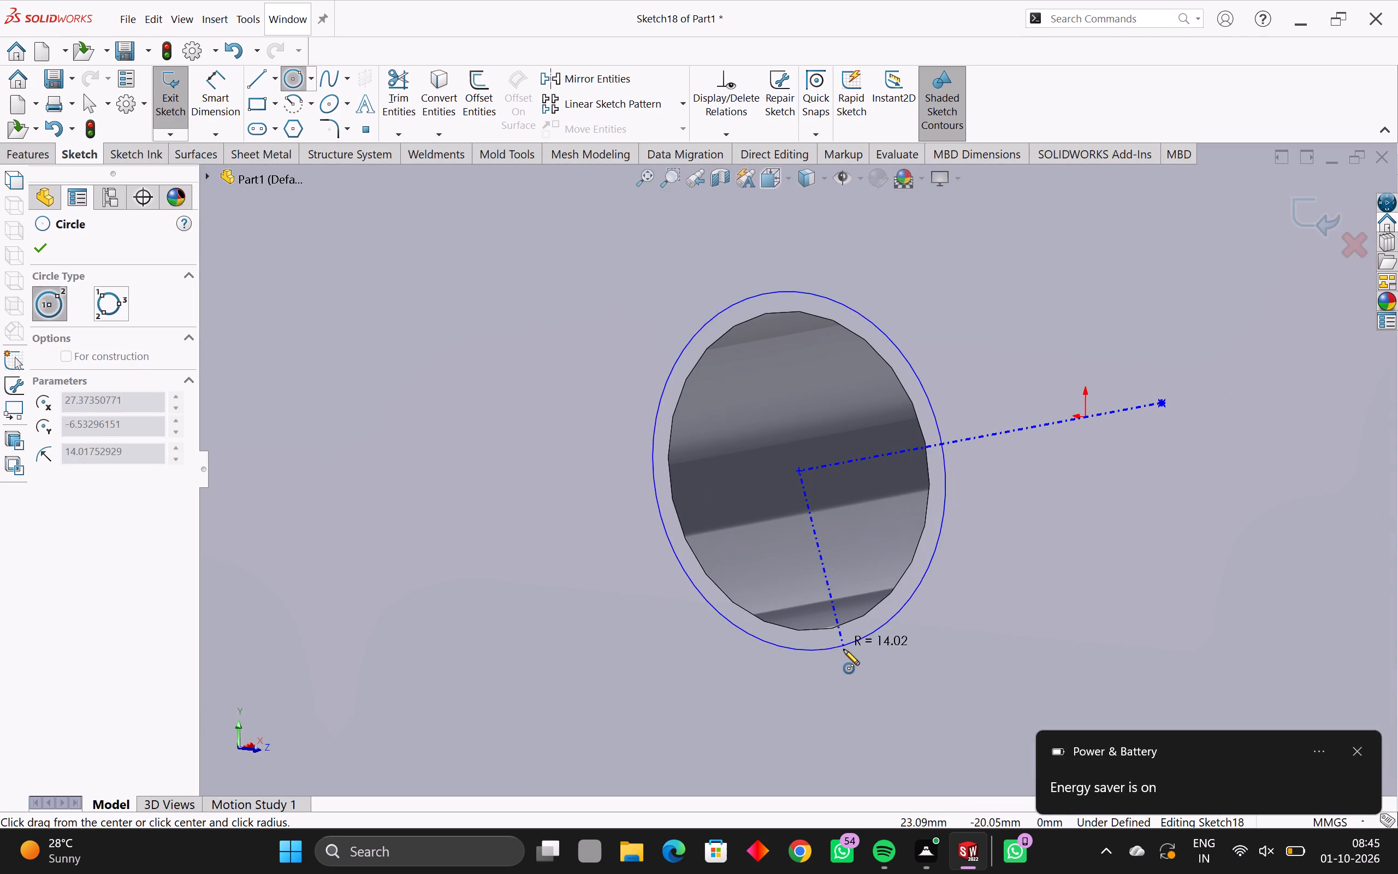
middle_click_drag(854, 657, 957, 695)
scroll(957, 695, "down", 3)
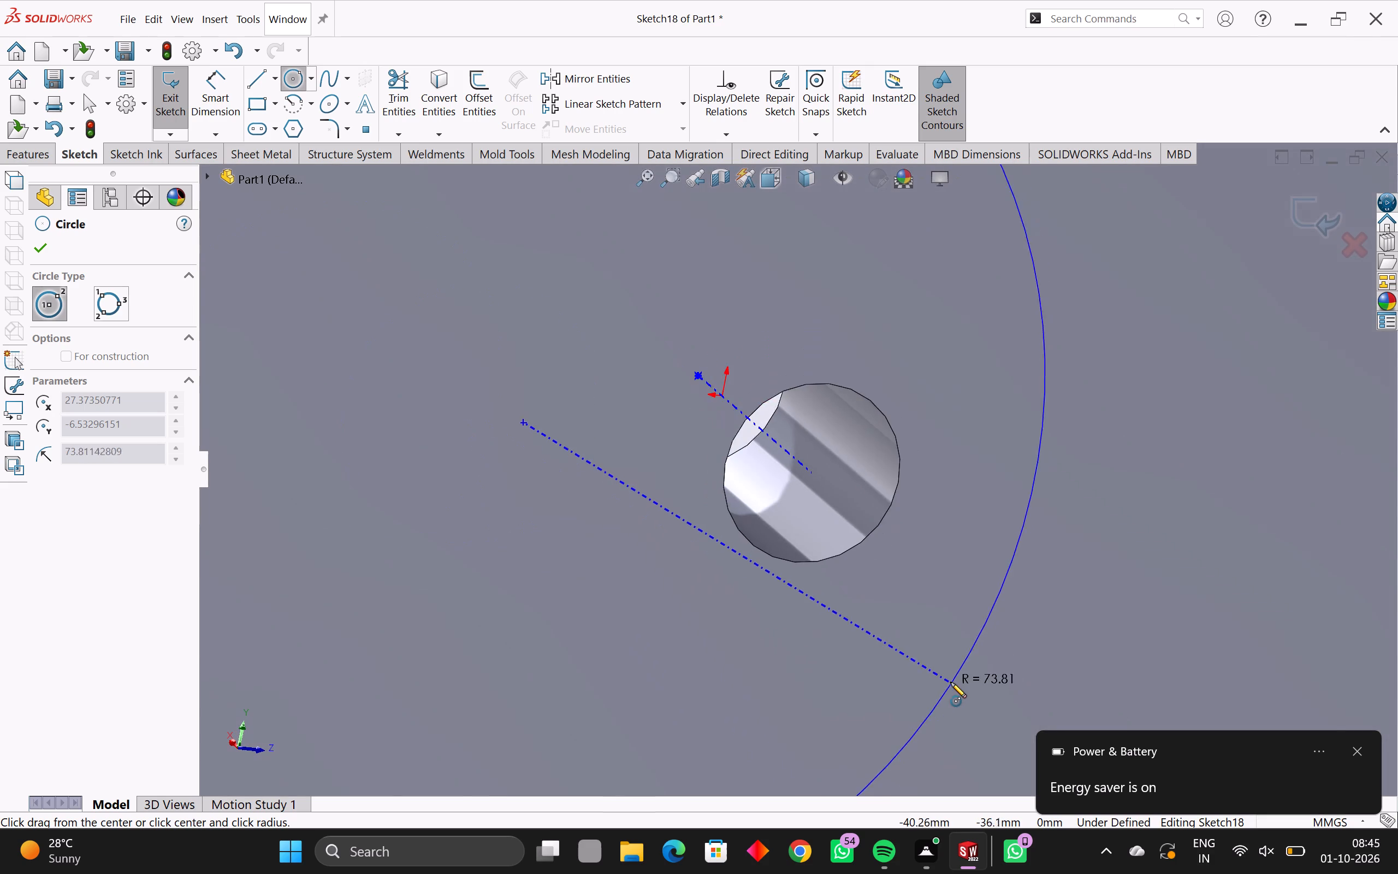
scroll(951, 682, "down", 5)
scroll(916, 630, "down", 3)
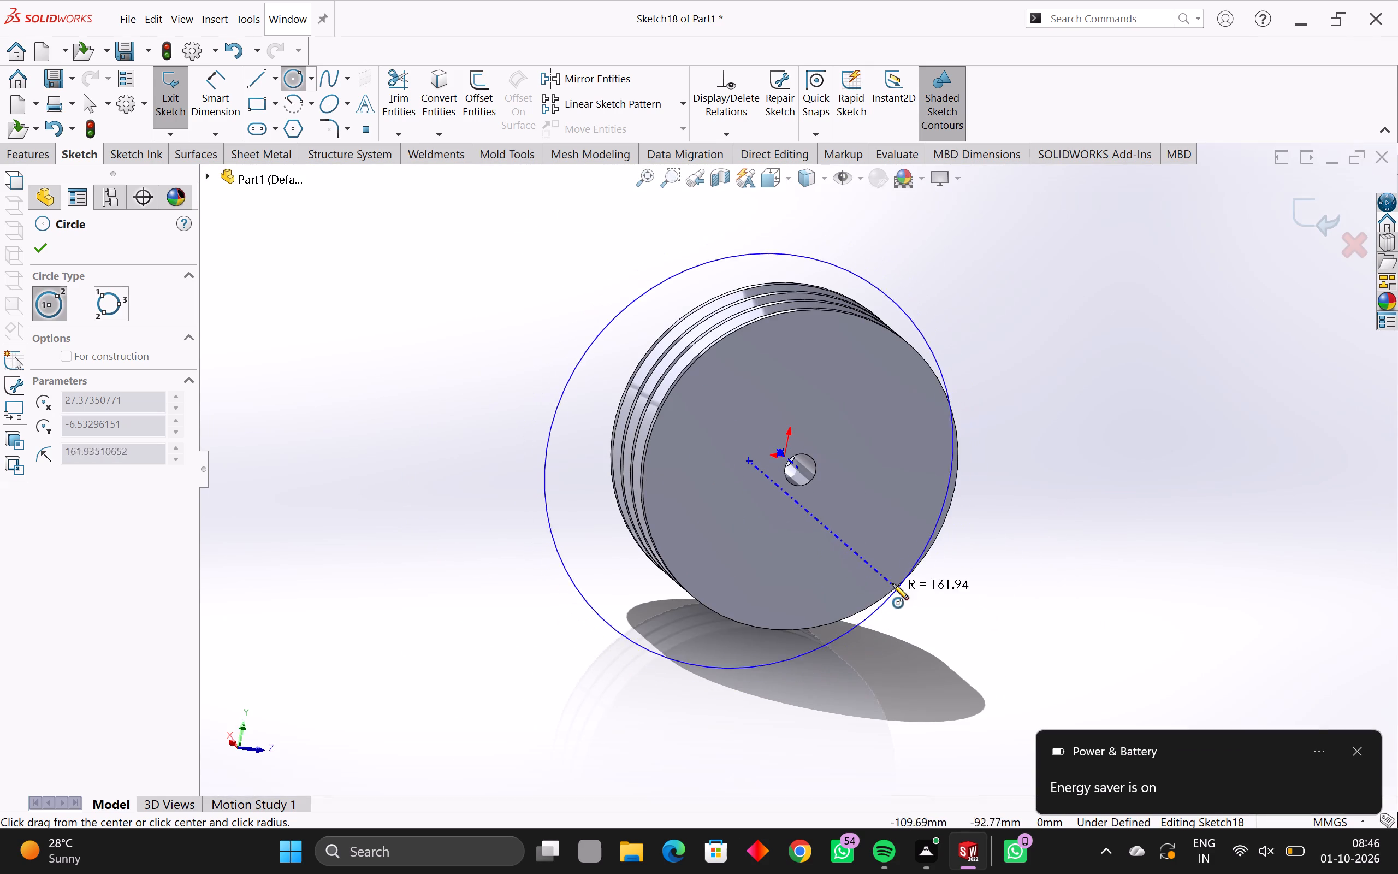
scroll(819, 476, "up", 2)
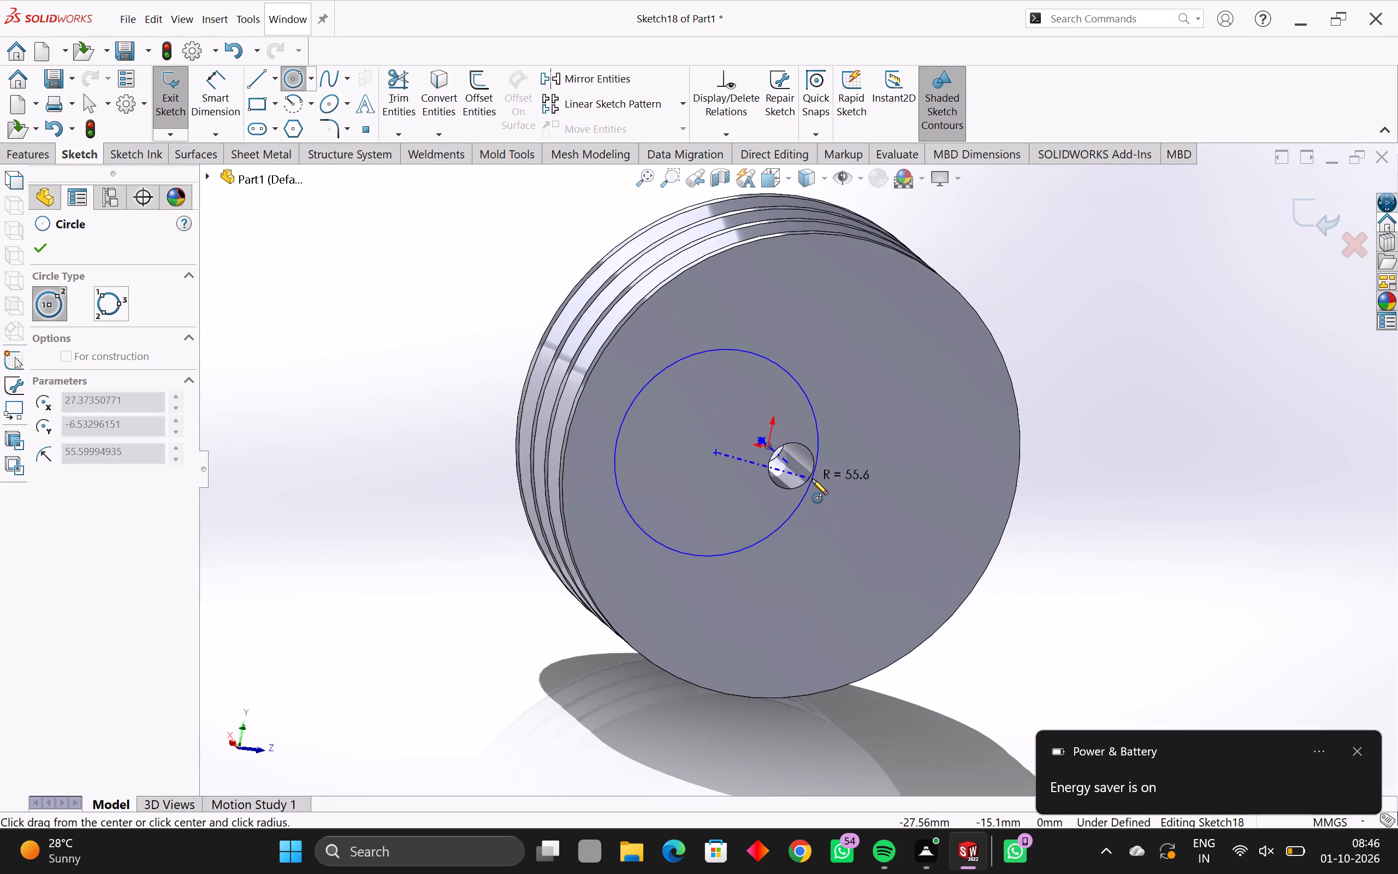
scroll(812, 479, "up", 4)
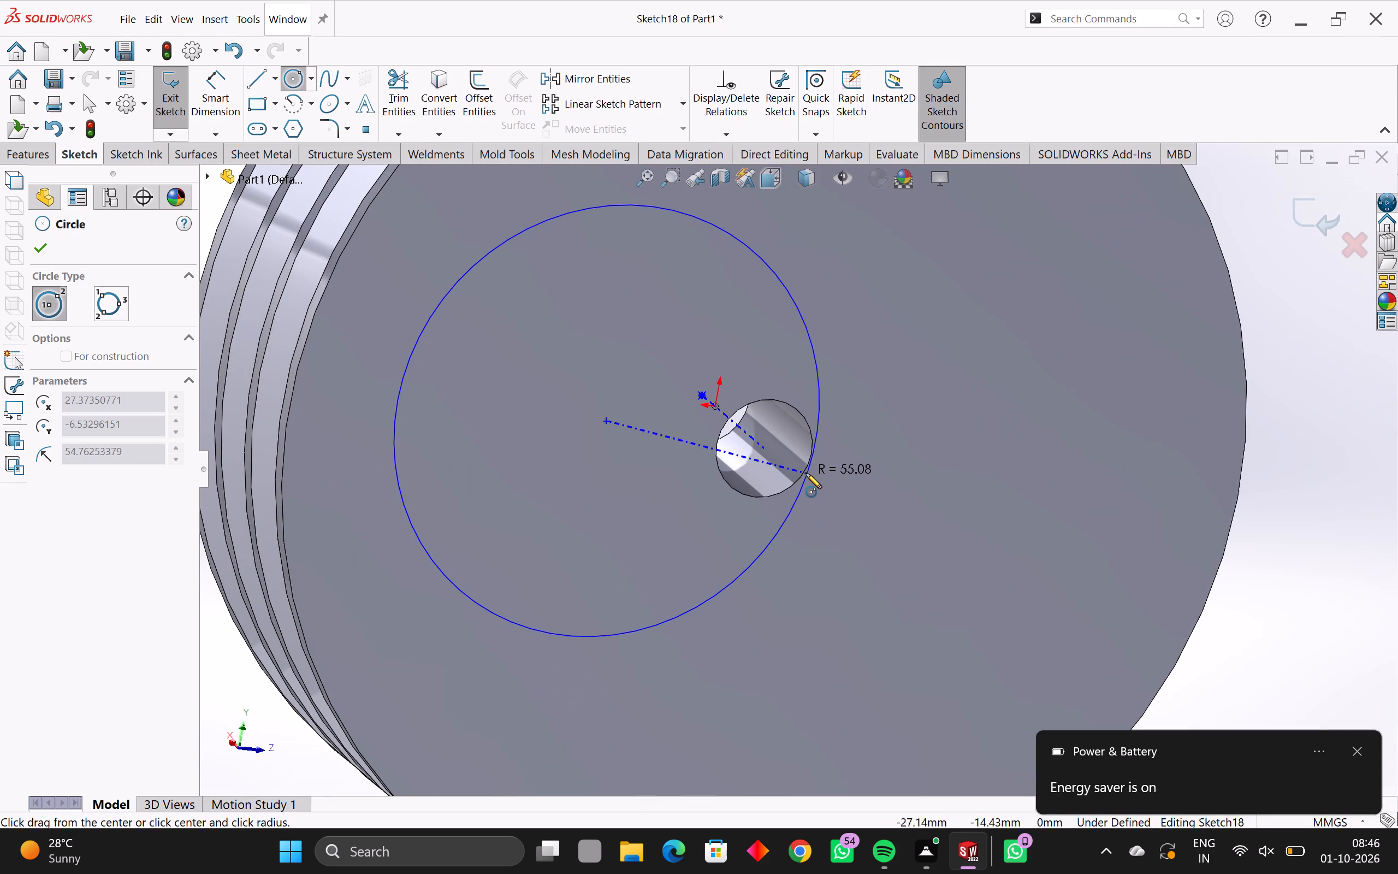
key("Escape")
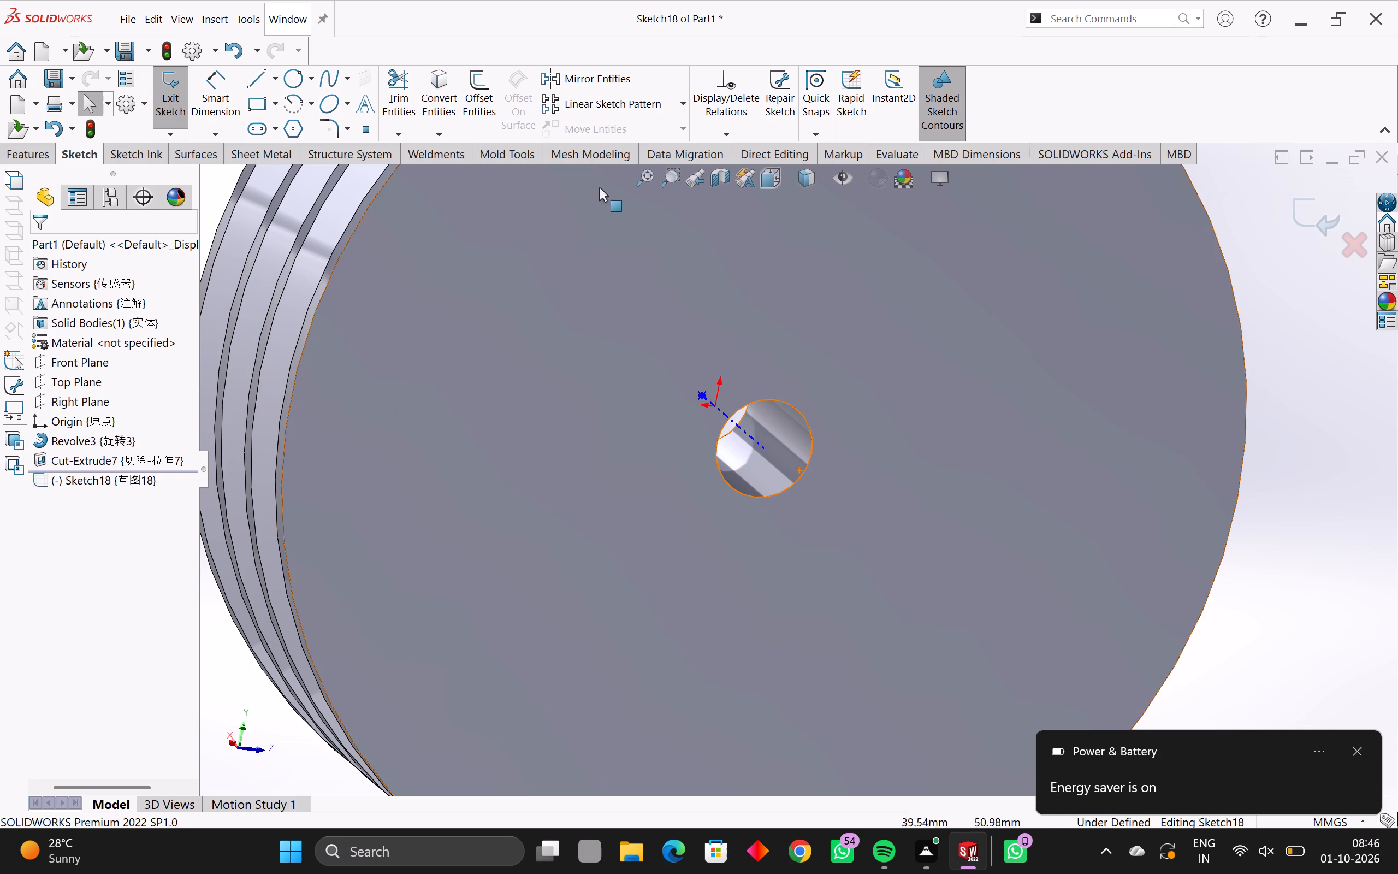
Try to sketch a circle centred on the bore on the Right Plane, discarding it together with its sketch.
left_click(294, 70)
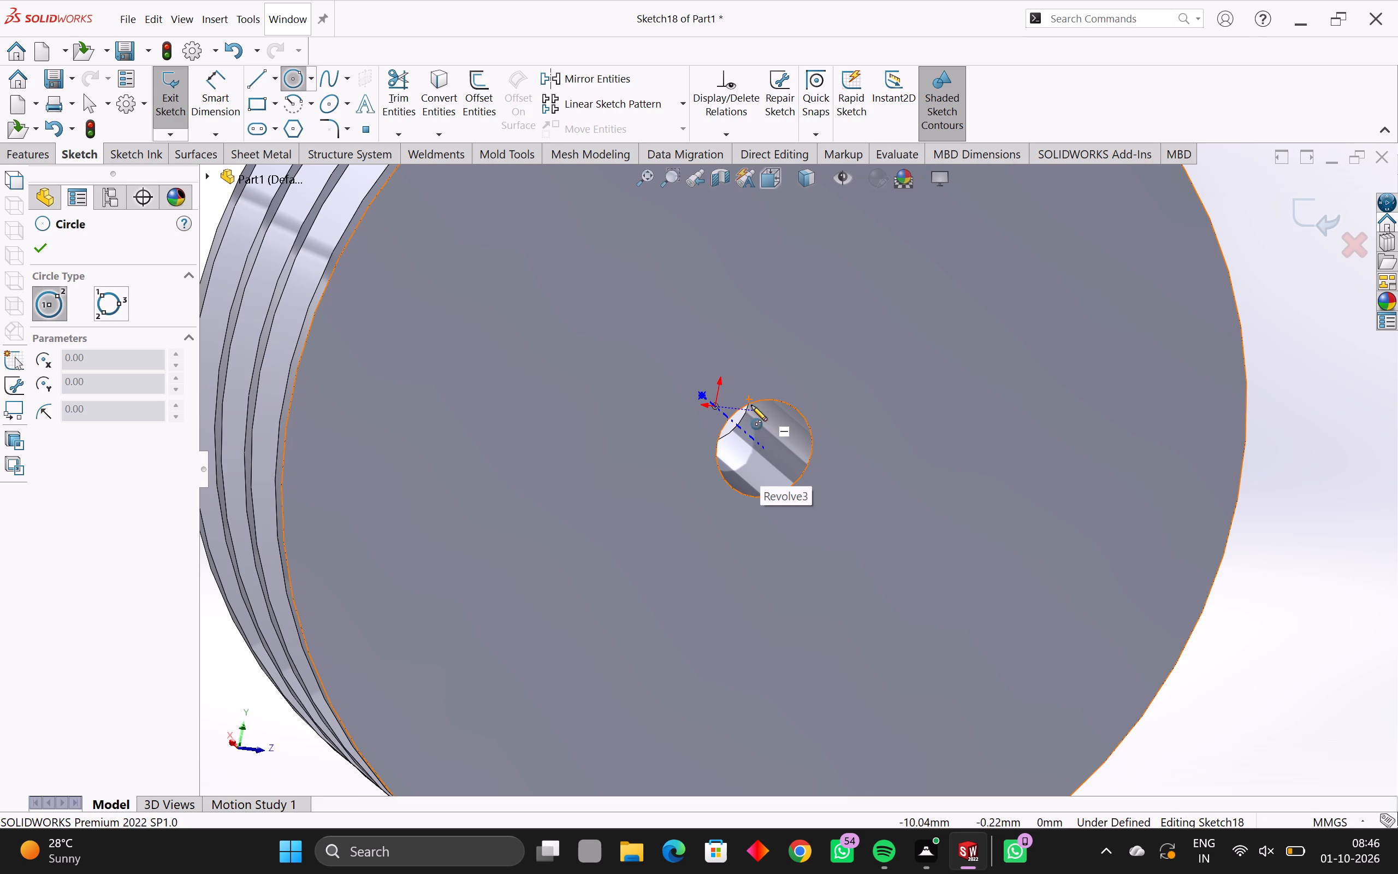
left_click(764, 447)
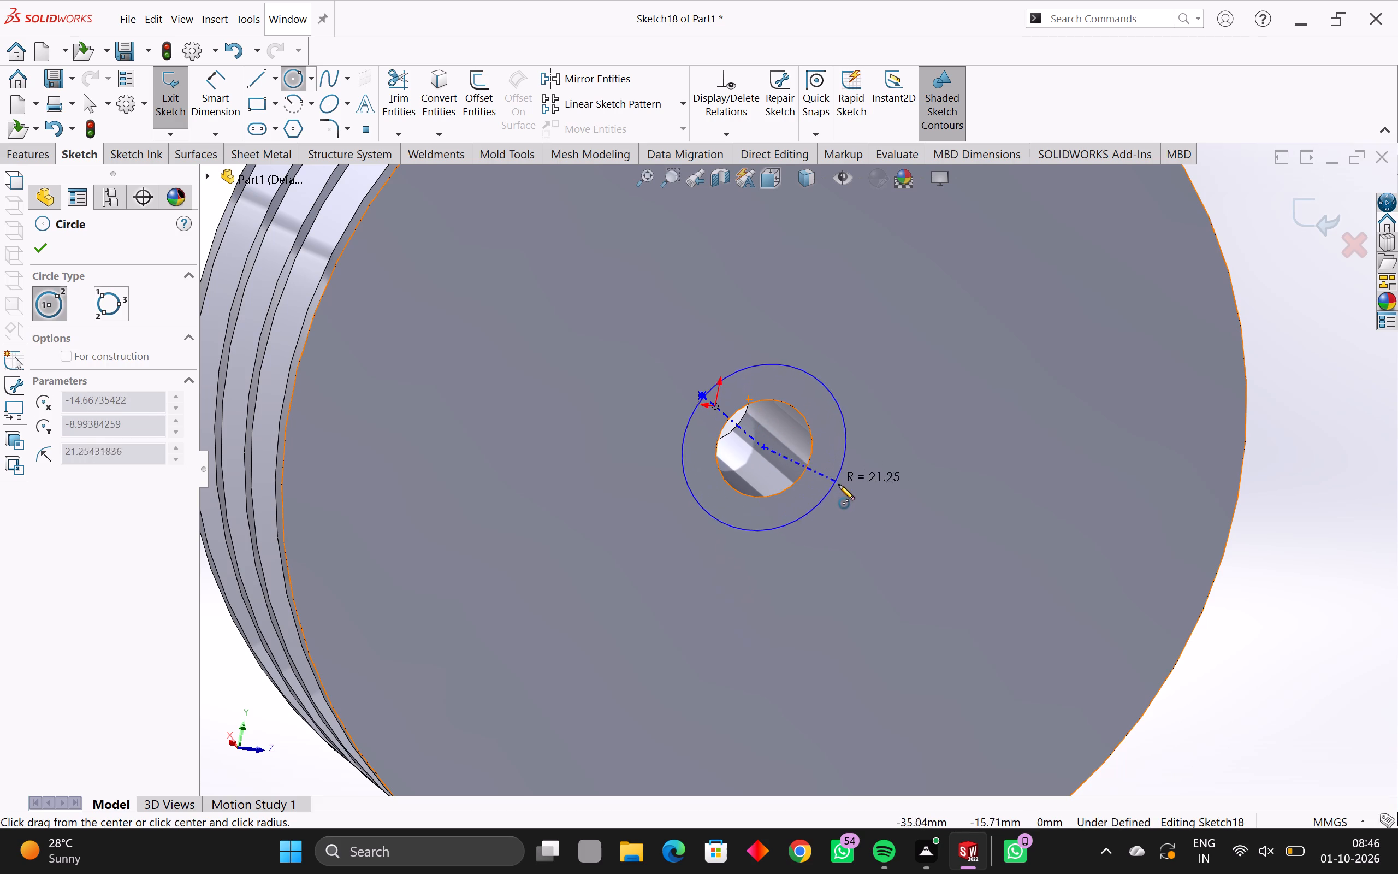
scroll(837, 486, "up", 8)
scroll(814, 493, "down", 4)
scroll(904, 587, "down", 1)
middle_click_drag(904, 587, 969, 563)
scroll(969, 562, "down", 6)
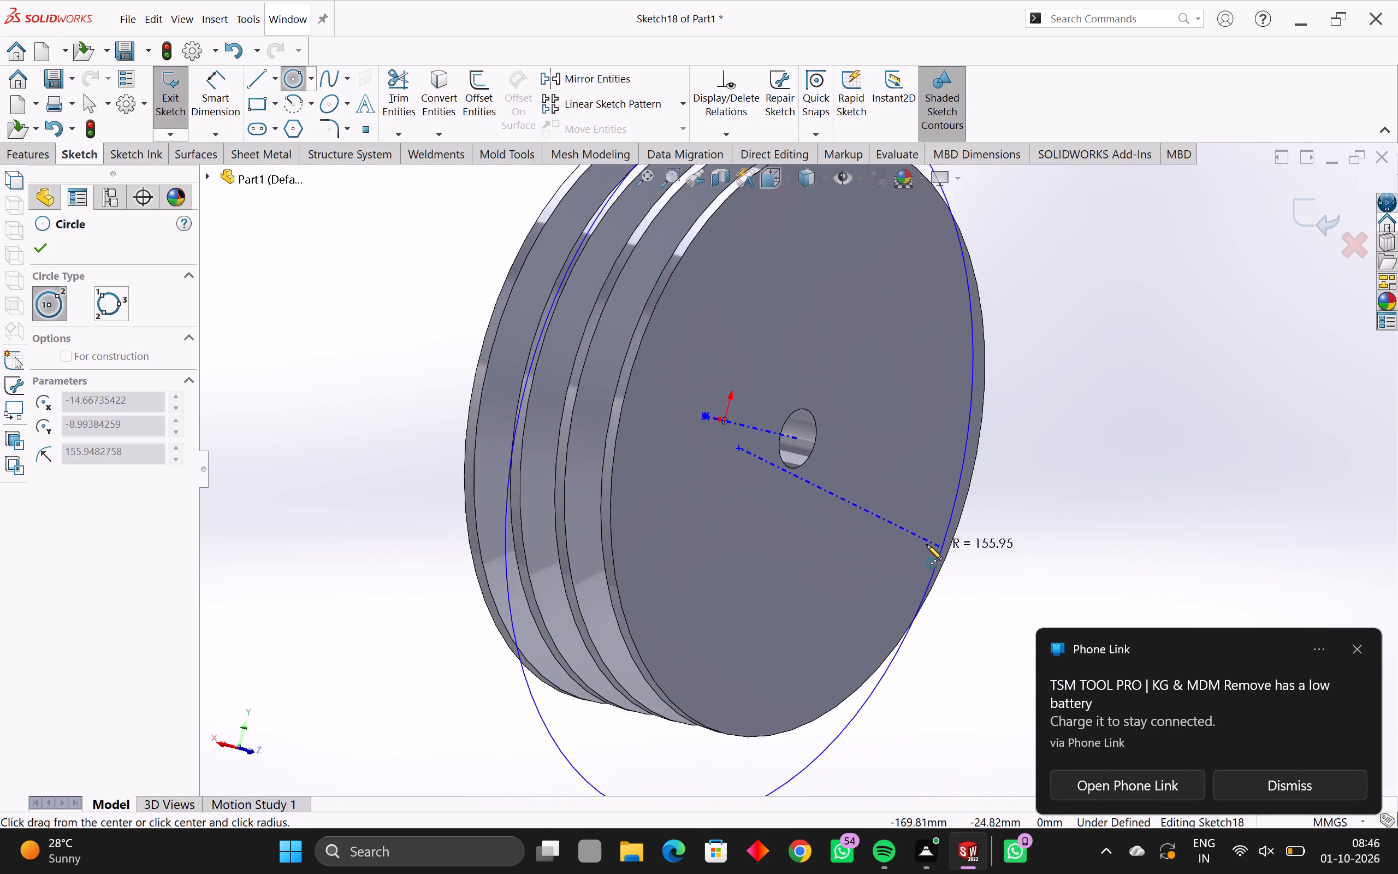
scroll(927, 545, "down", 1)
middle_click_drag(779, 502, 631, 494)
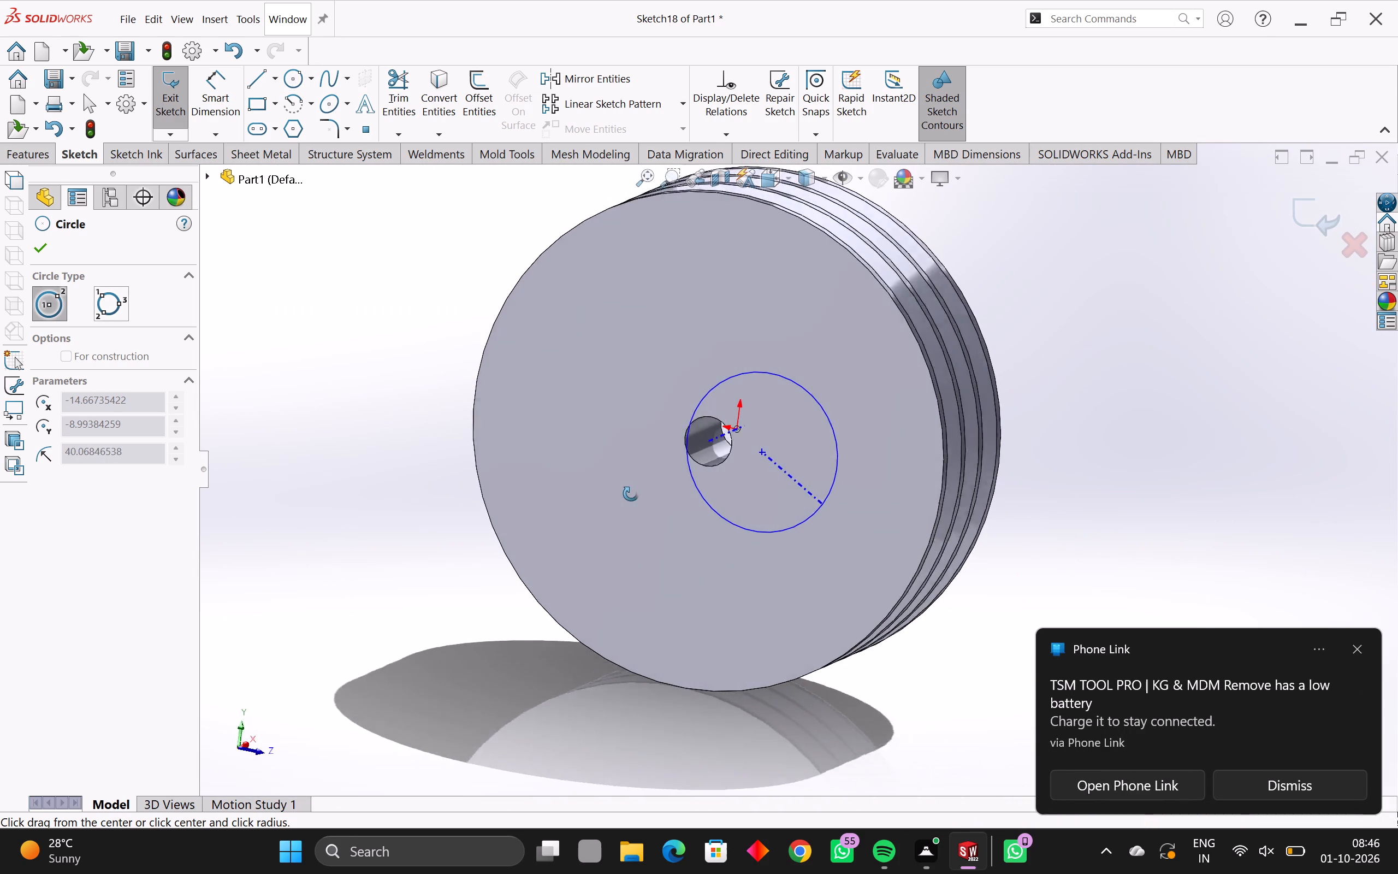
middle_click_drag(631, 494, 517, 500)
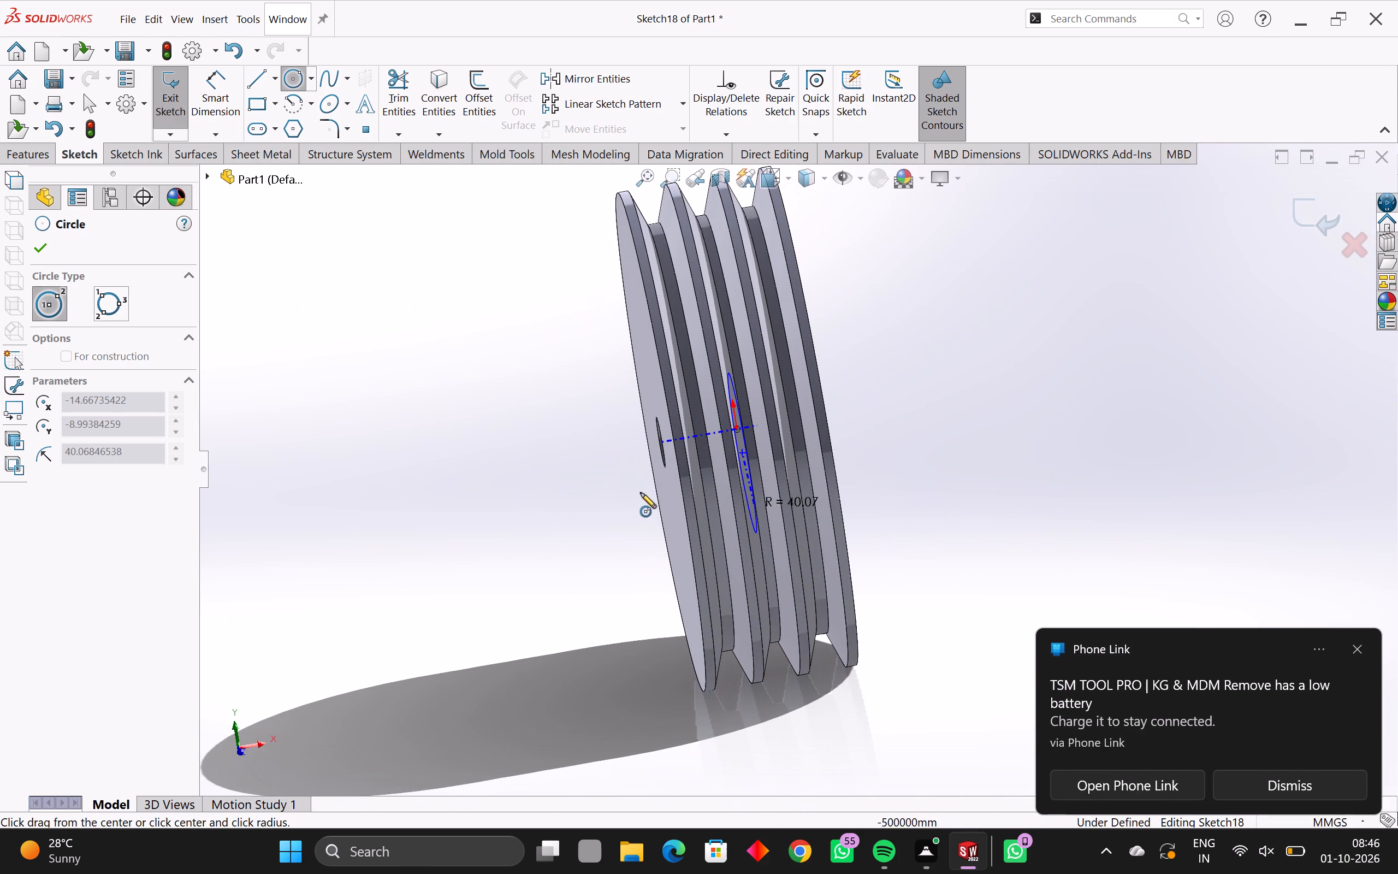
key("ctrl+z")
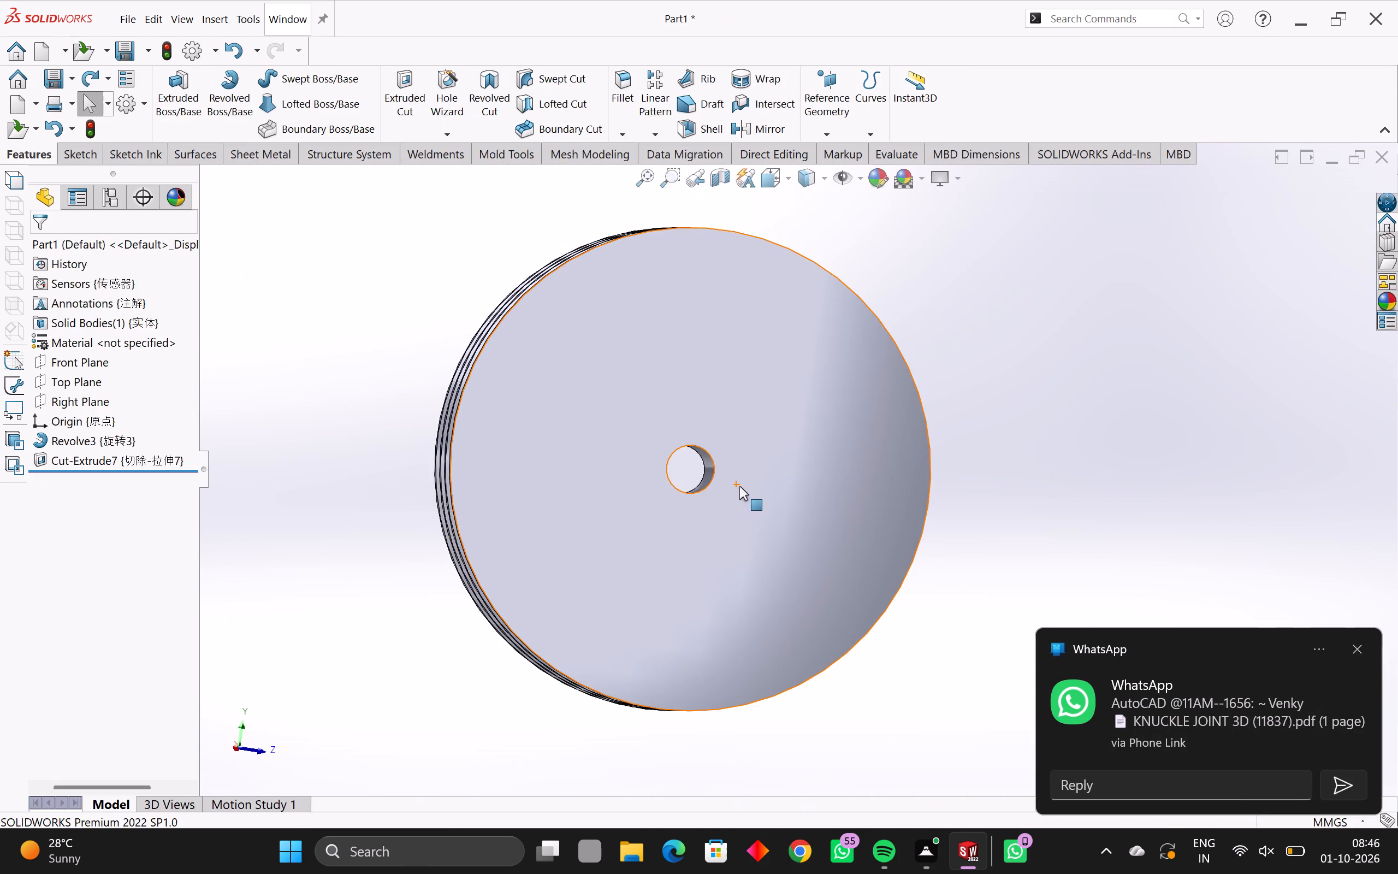
Examine the pulley's recessed side and its uncut side around the bore.
middle_click_drag(712, 482, 873, 566)
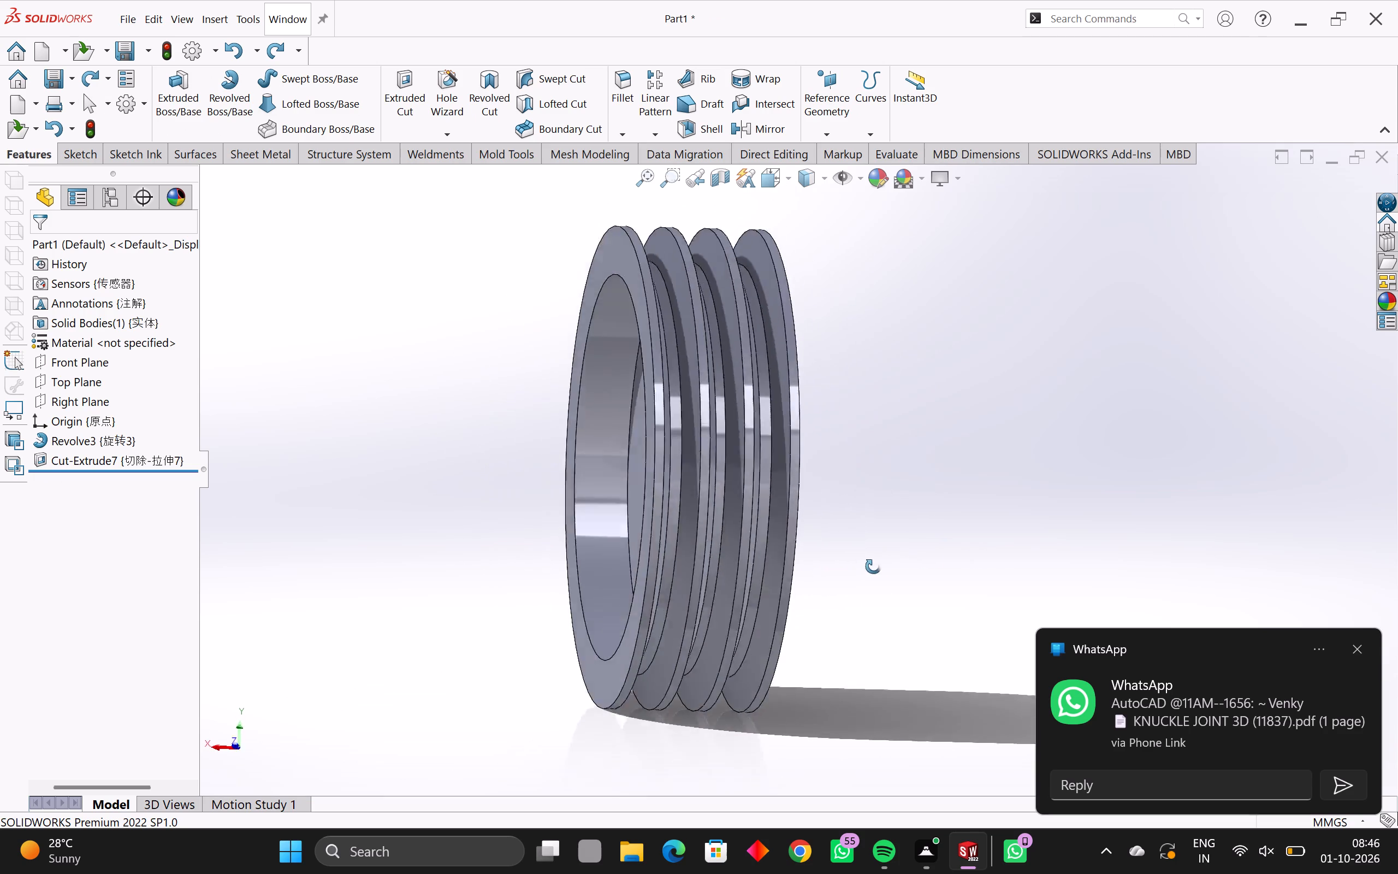
middle_click_drag(873, 566, 697, 601)
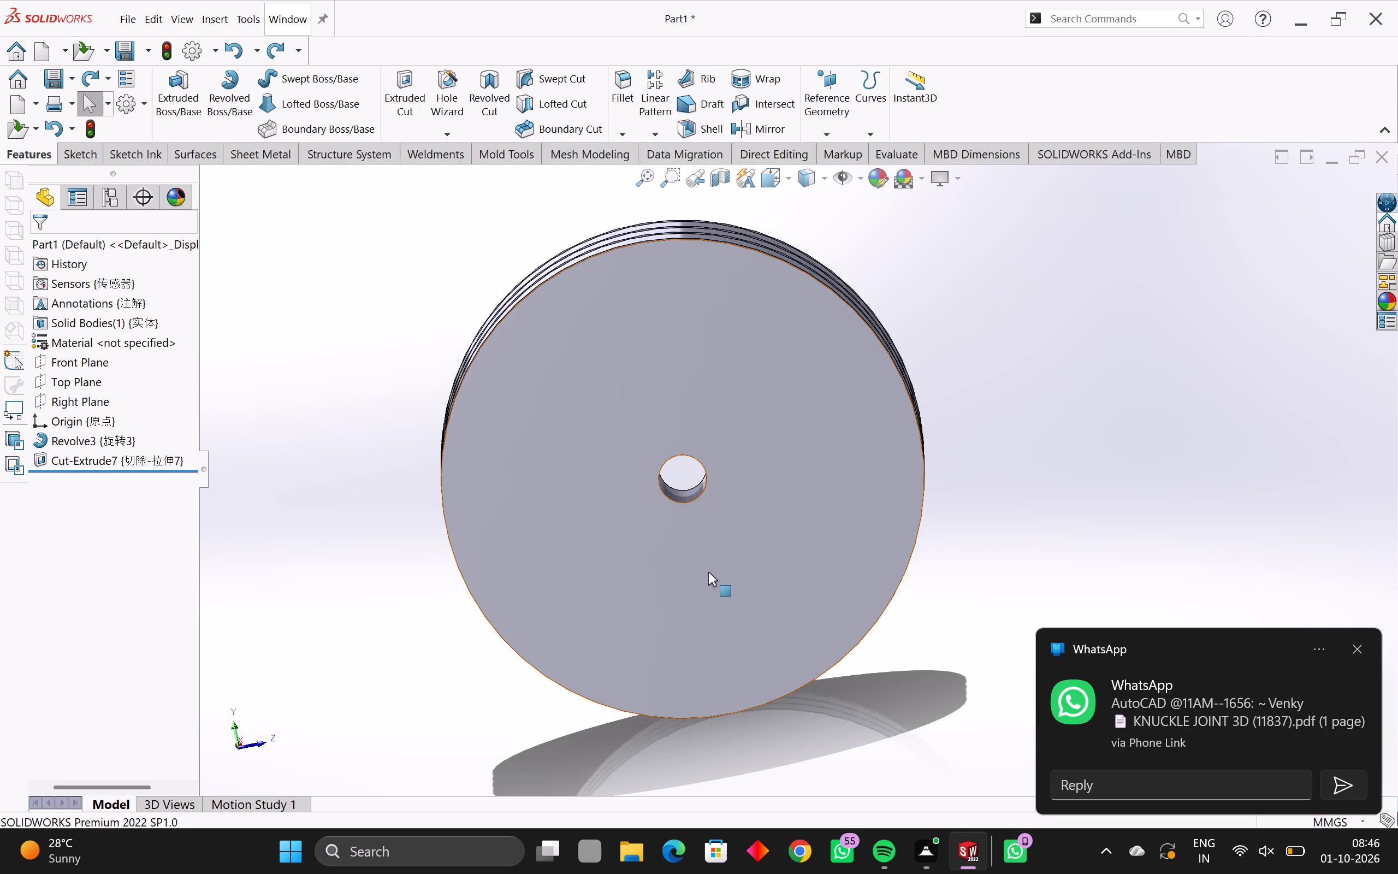
middle_click_drag(708, 495, 946, 661)
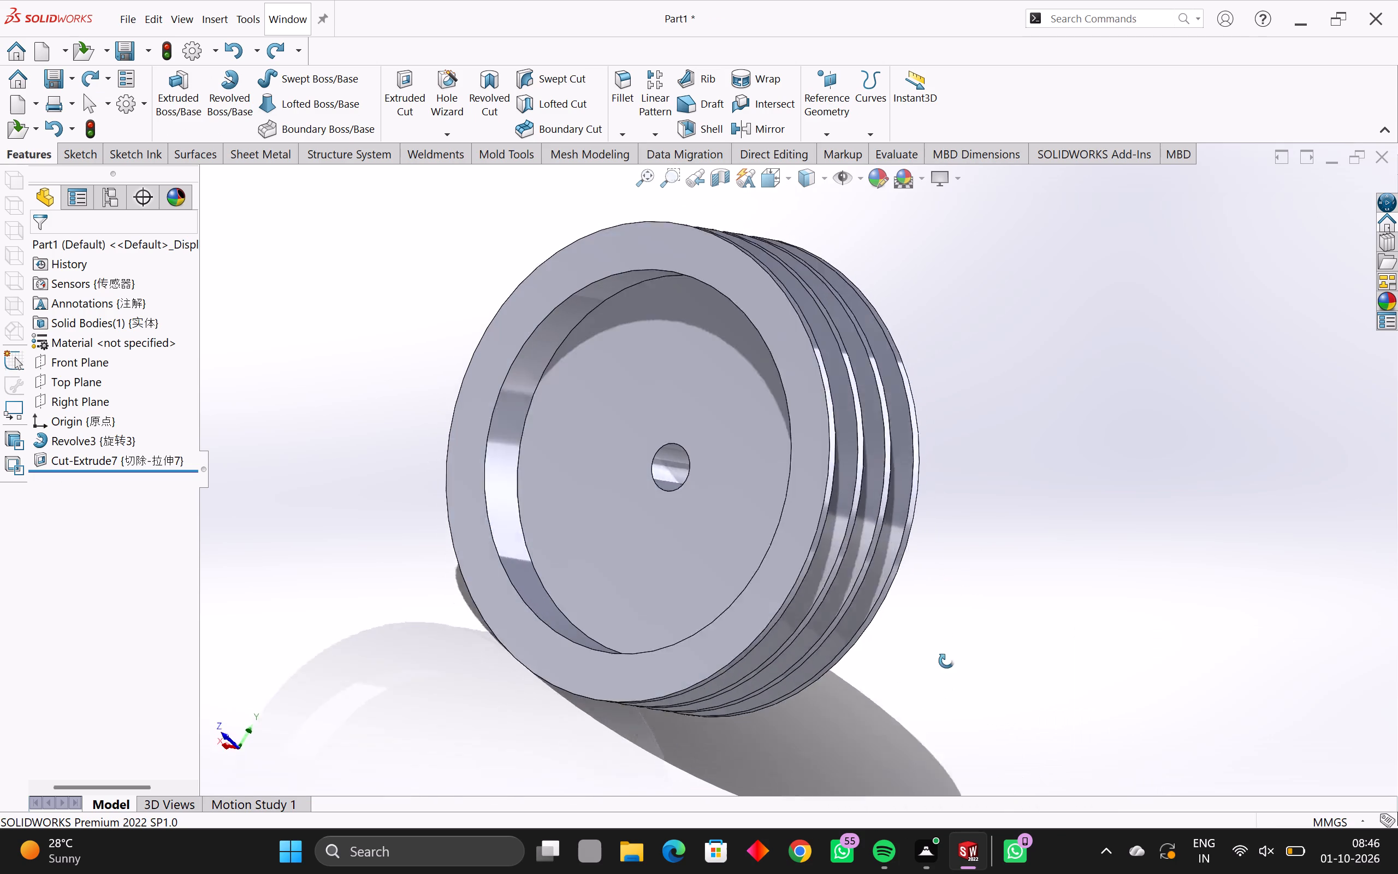
middle_click_drag(946, 661, 944, 664)
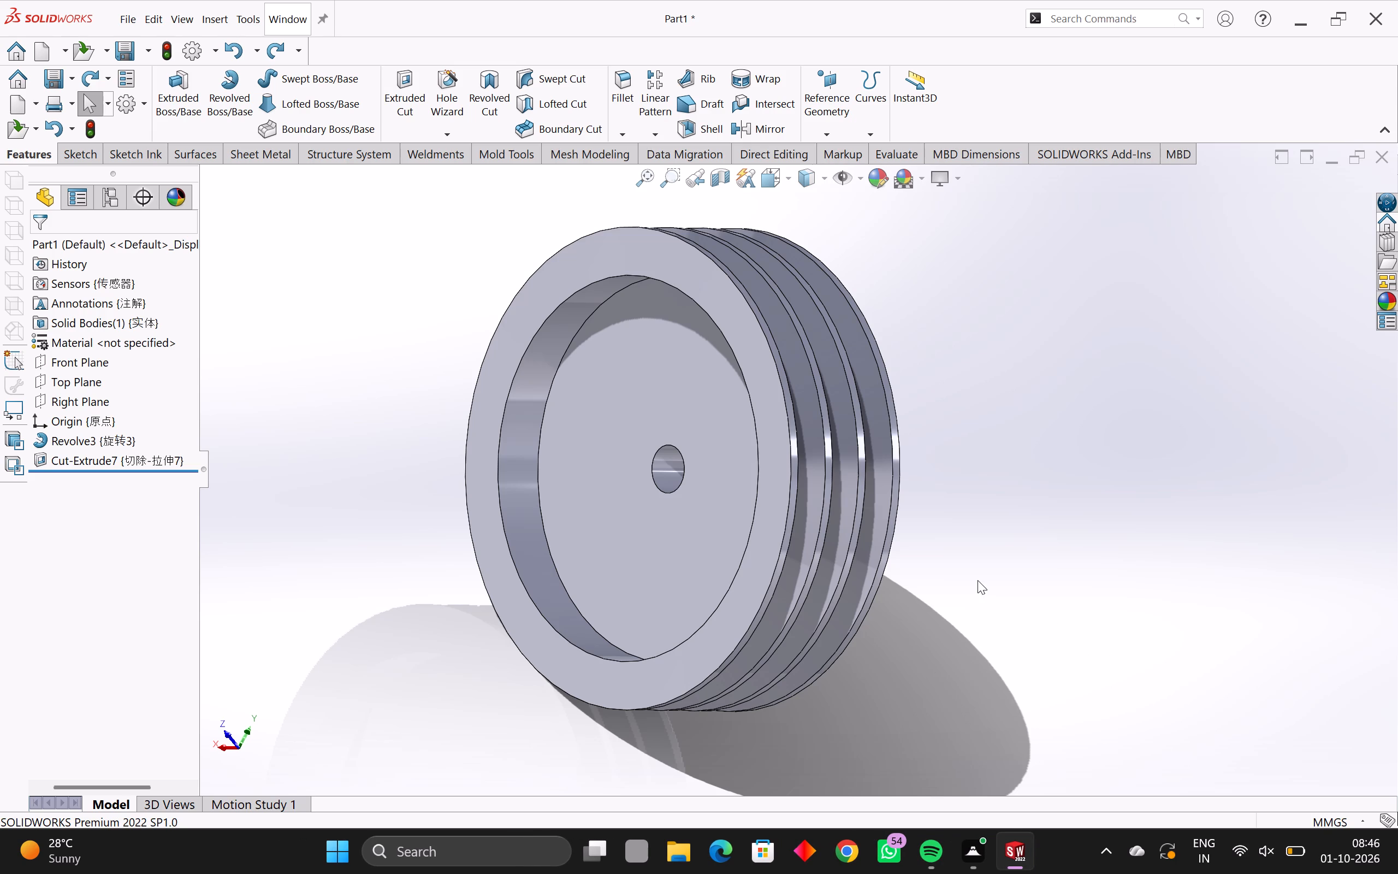
middle_click_drag(977, 580, 713, 671)
middle_click_drag(889, 543, 876, 551)
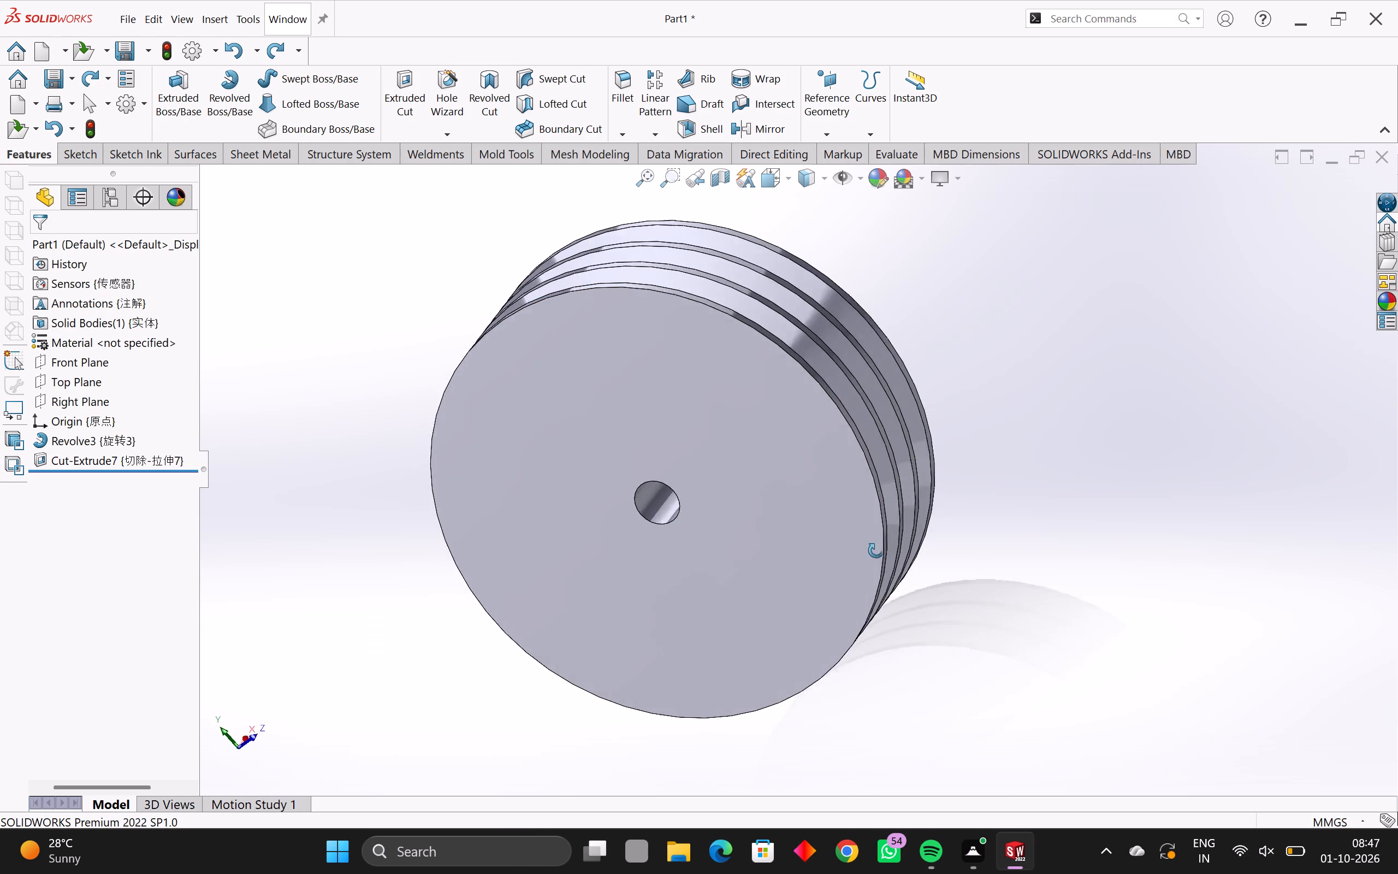
middle_click_drag(876, 551, 930, 462)
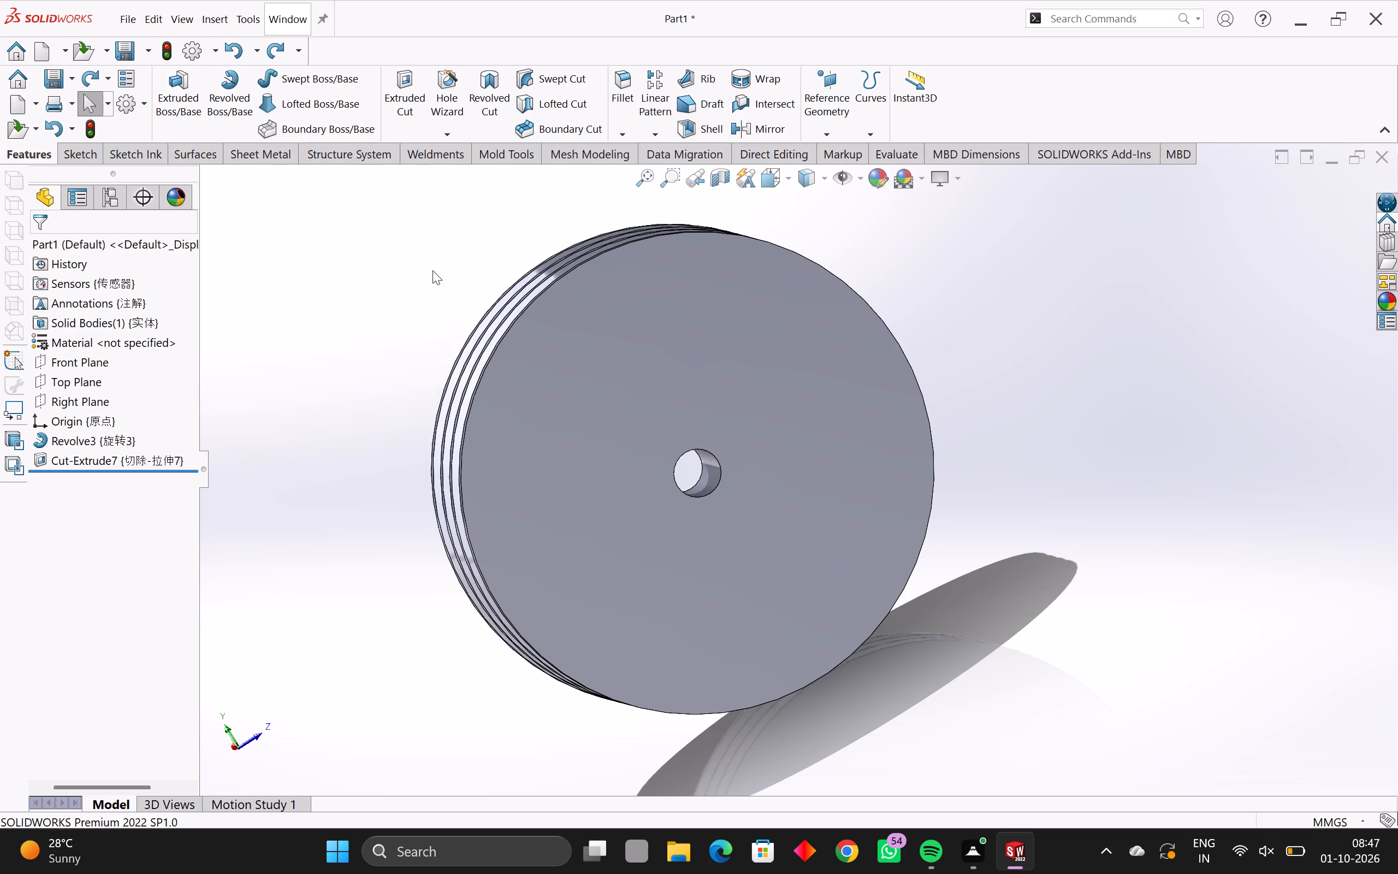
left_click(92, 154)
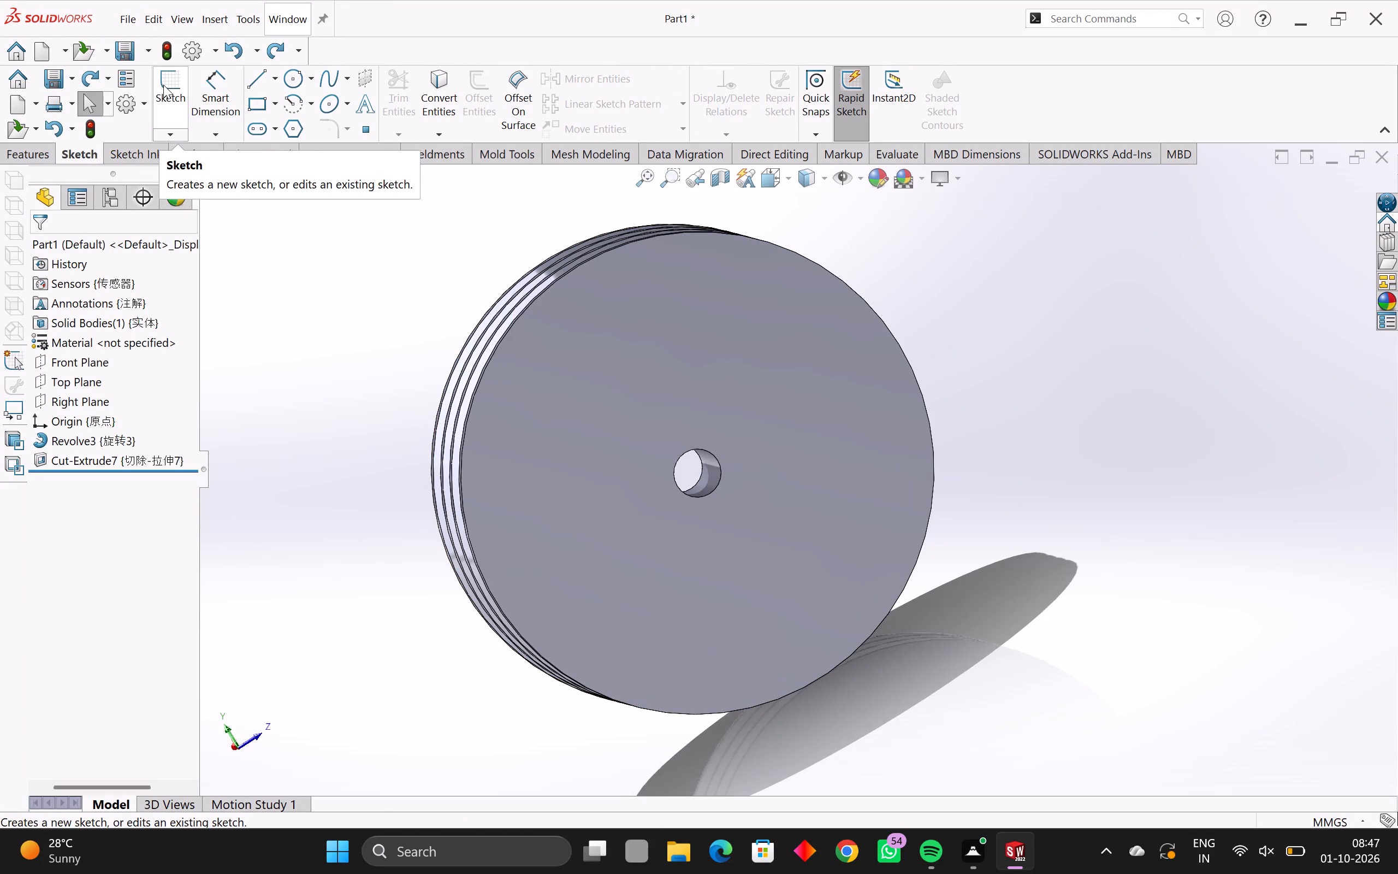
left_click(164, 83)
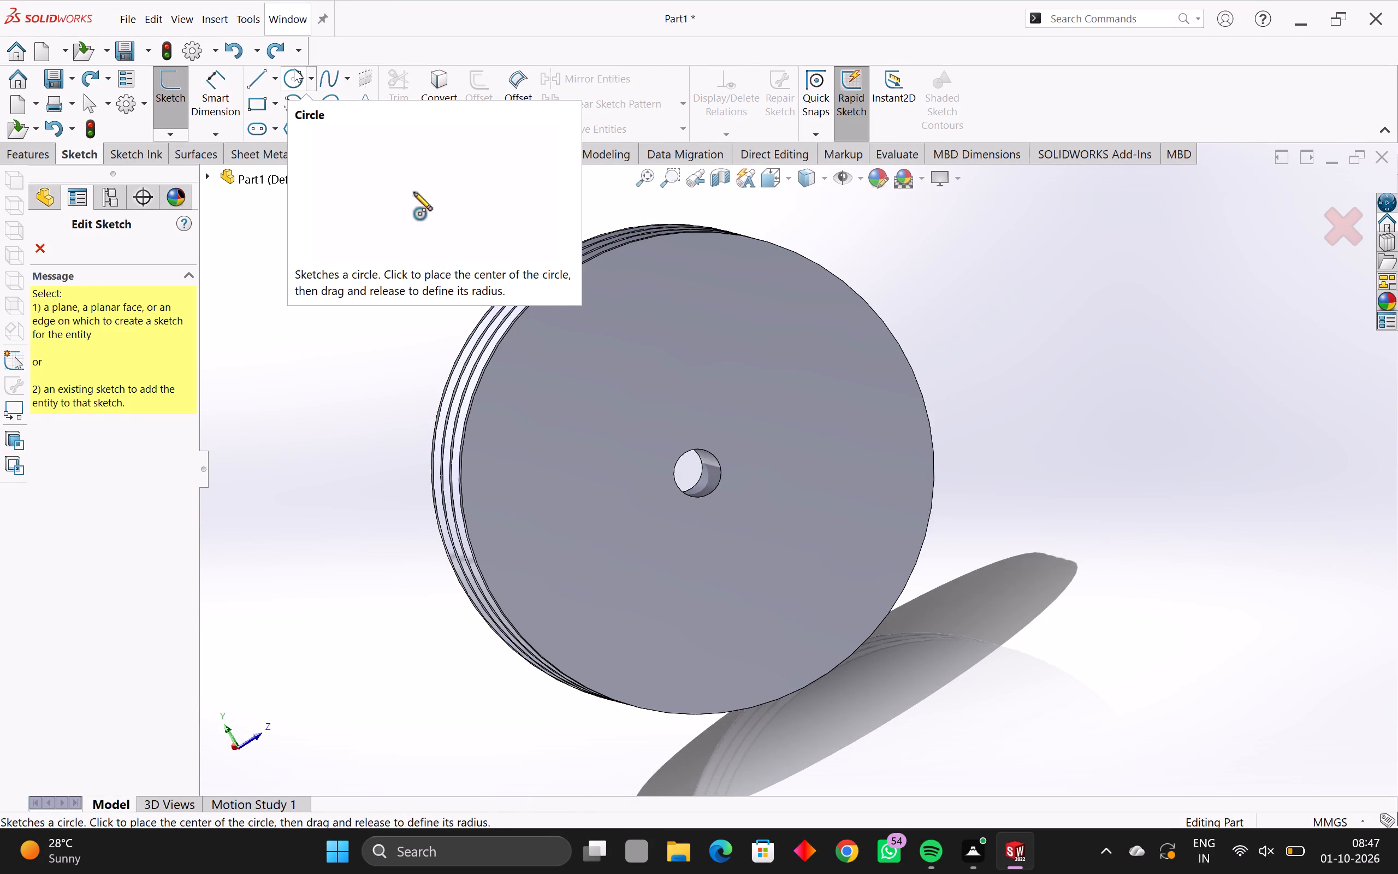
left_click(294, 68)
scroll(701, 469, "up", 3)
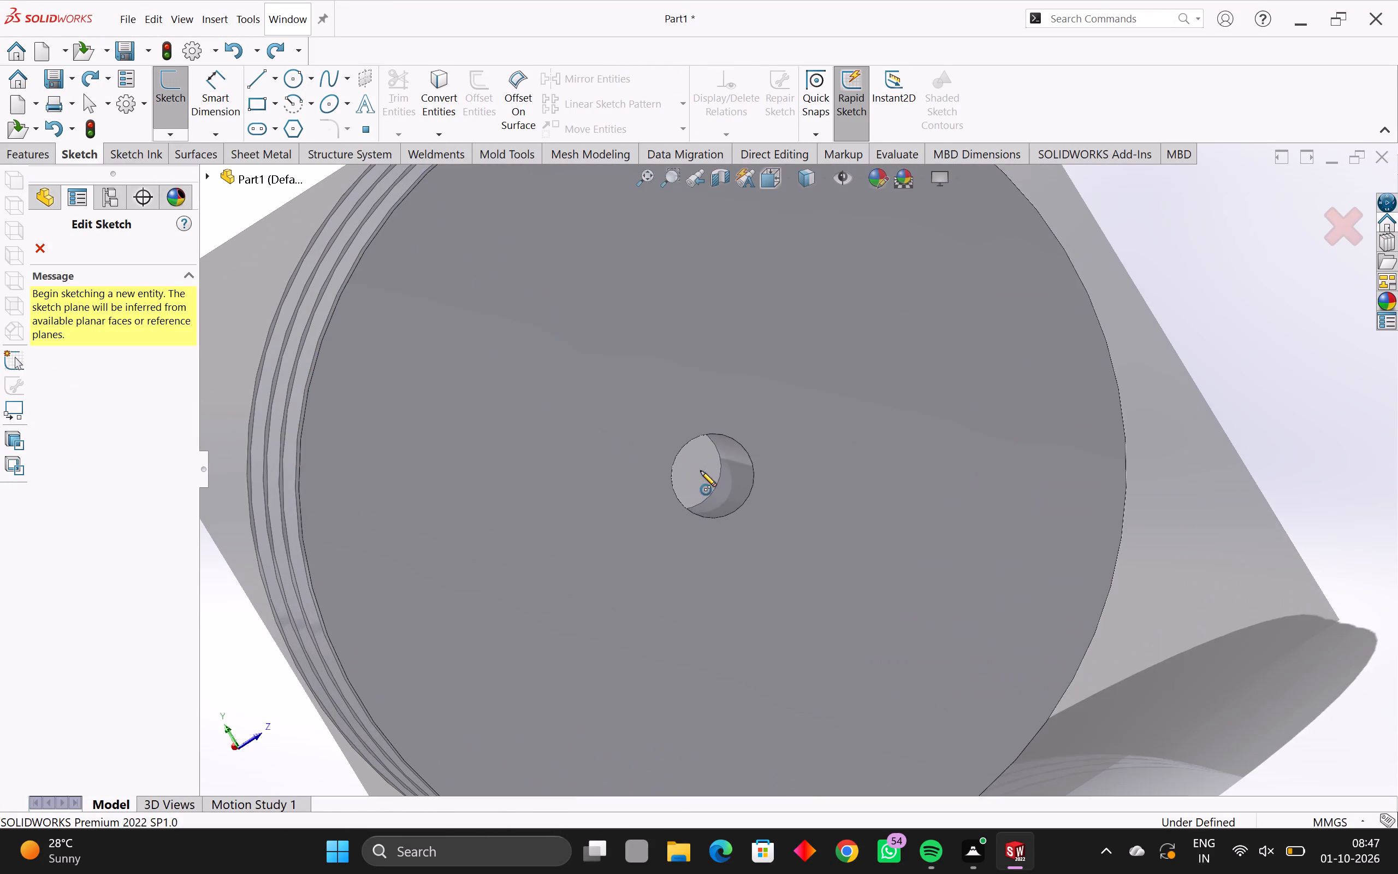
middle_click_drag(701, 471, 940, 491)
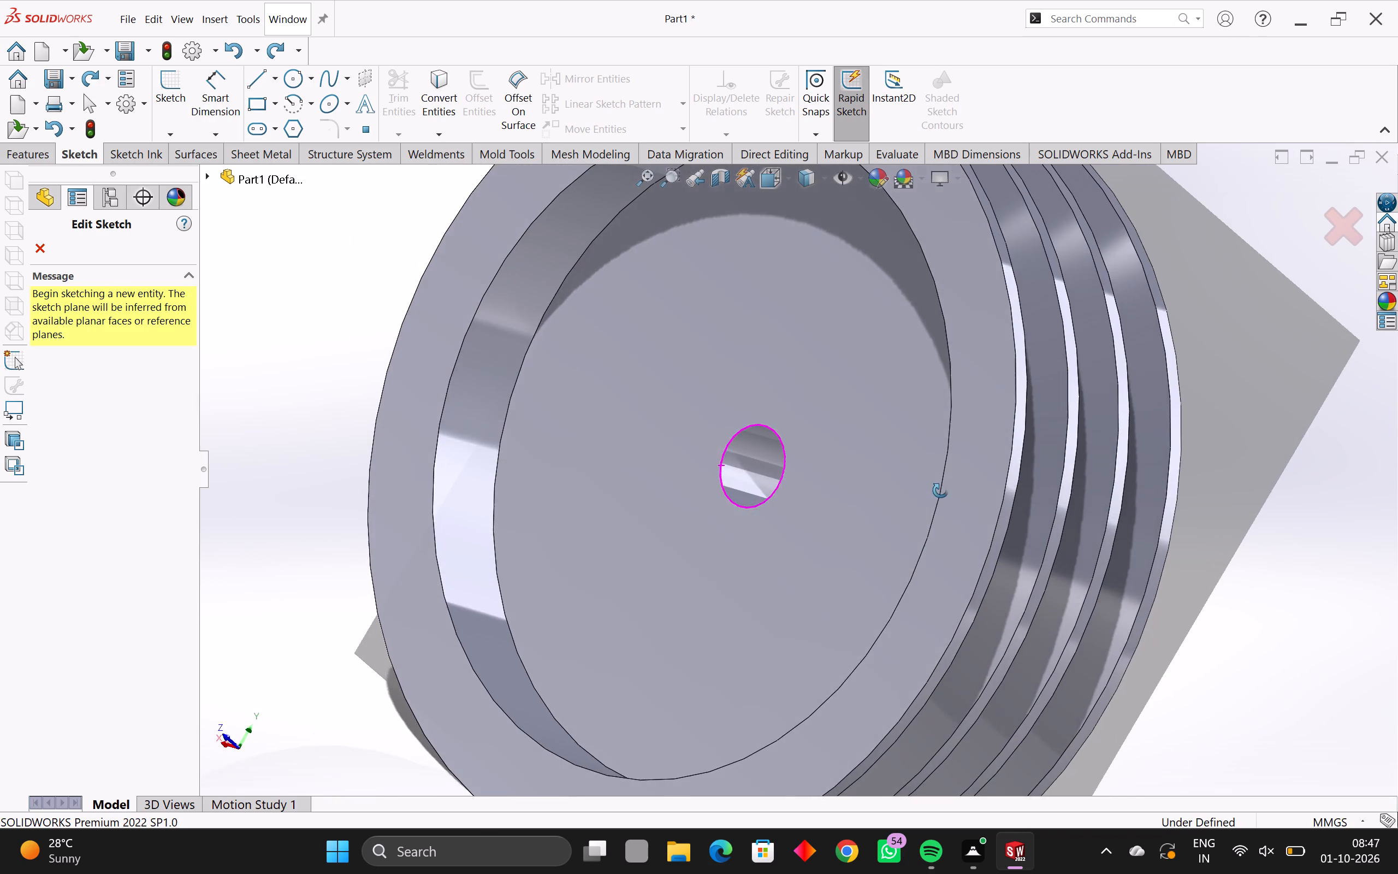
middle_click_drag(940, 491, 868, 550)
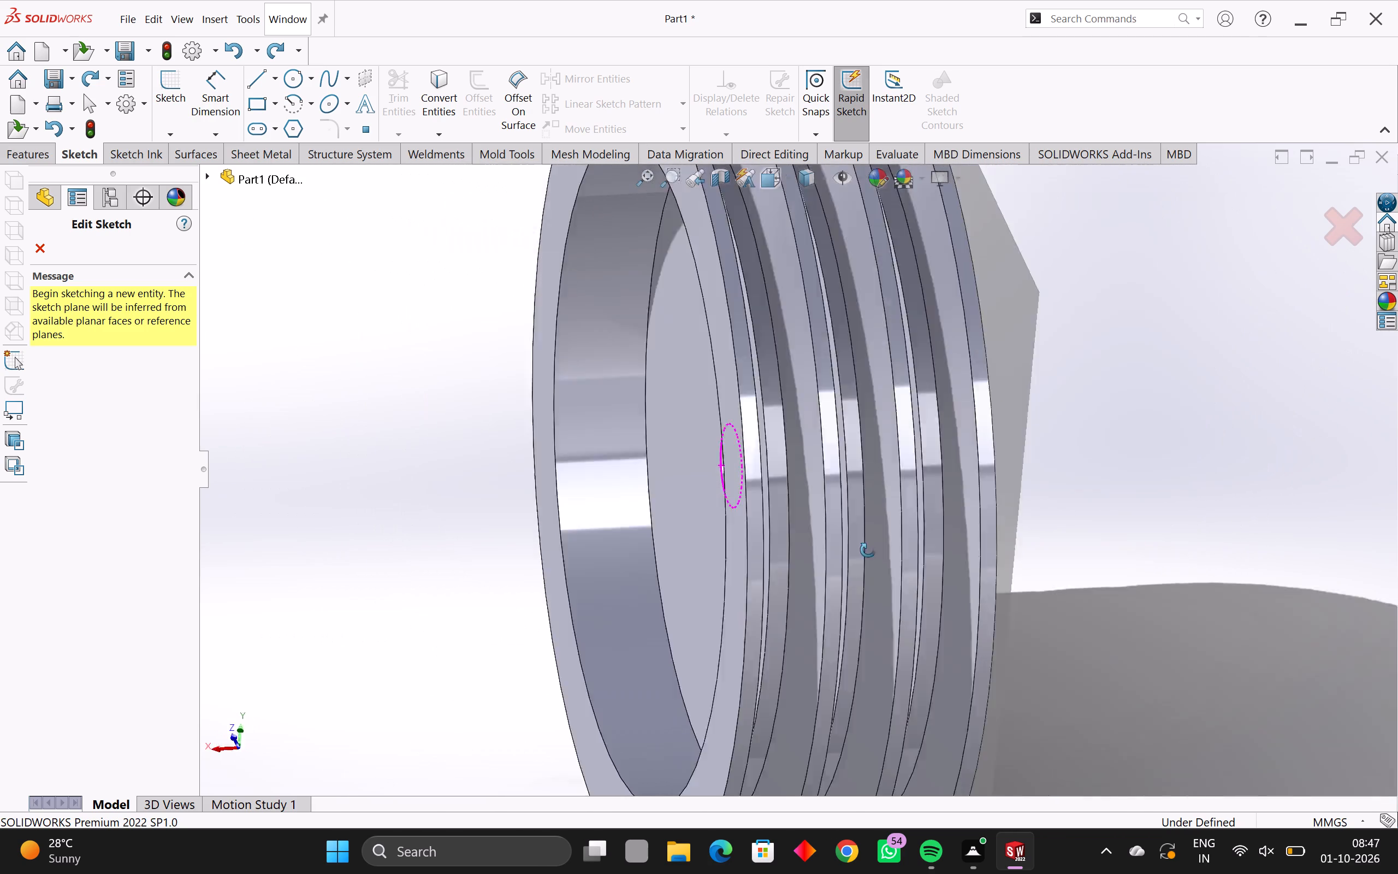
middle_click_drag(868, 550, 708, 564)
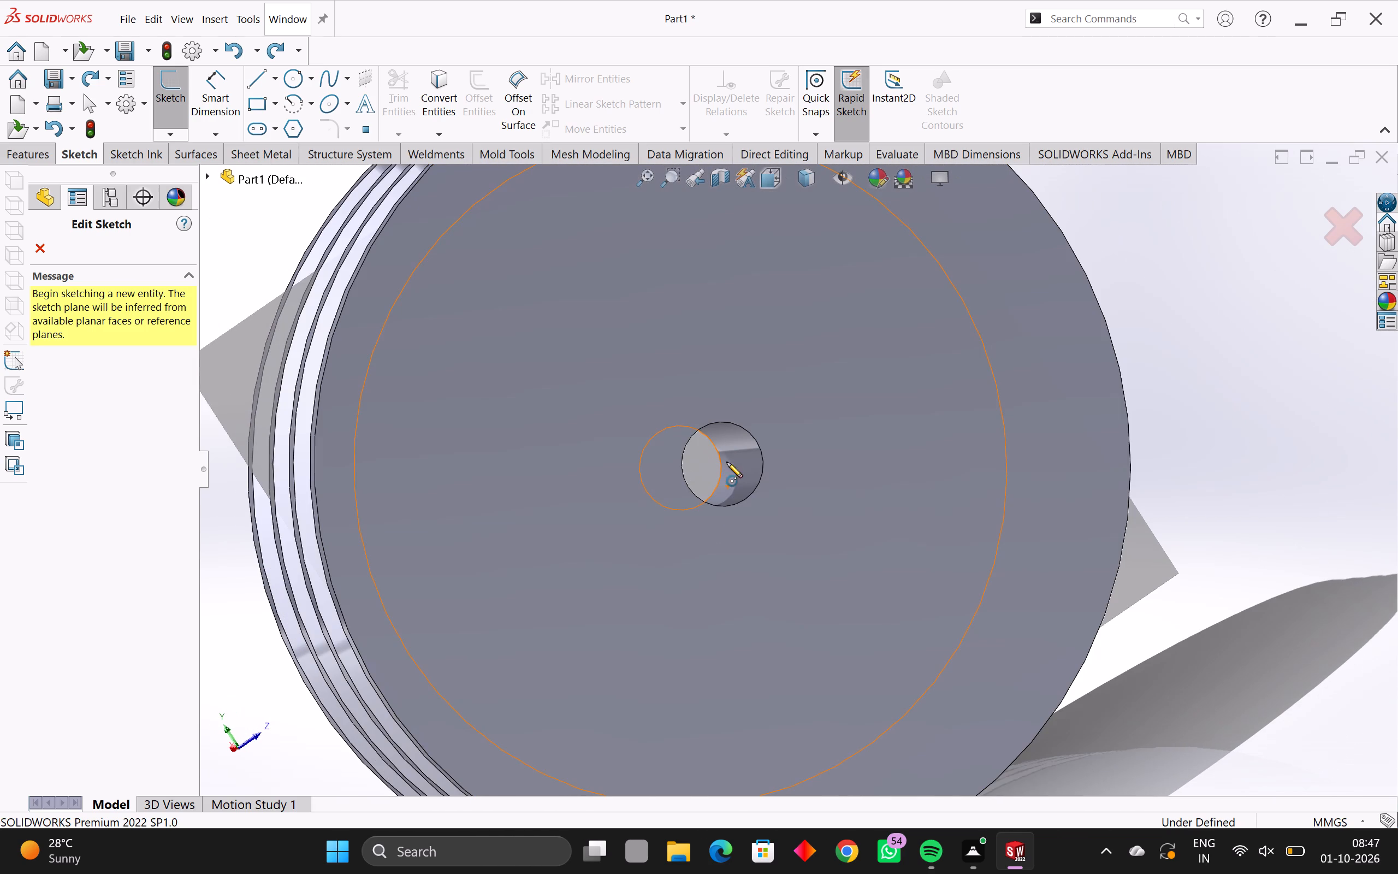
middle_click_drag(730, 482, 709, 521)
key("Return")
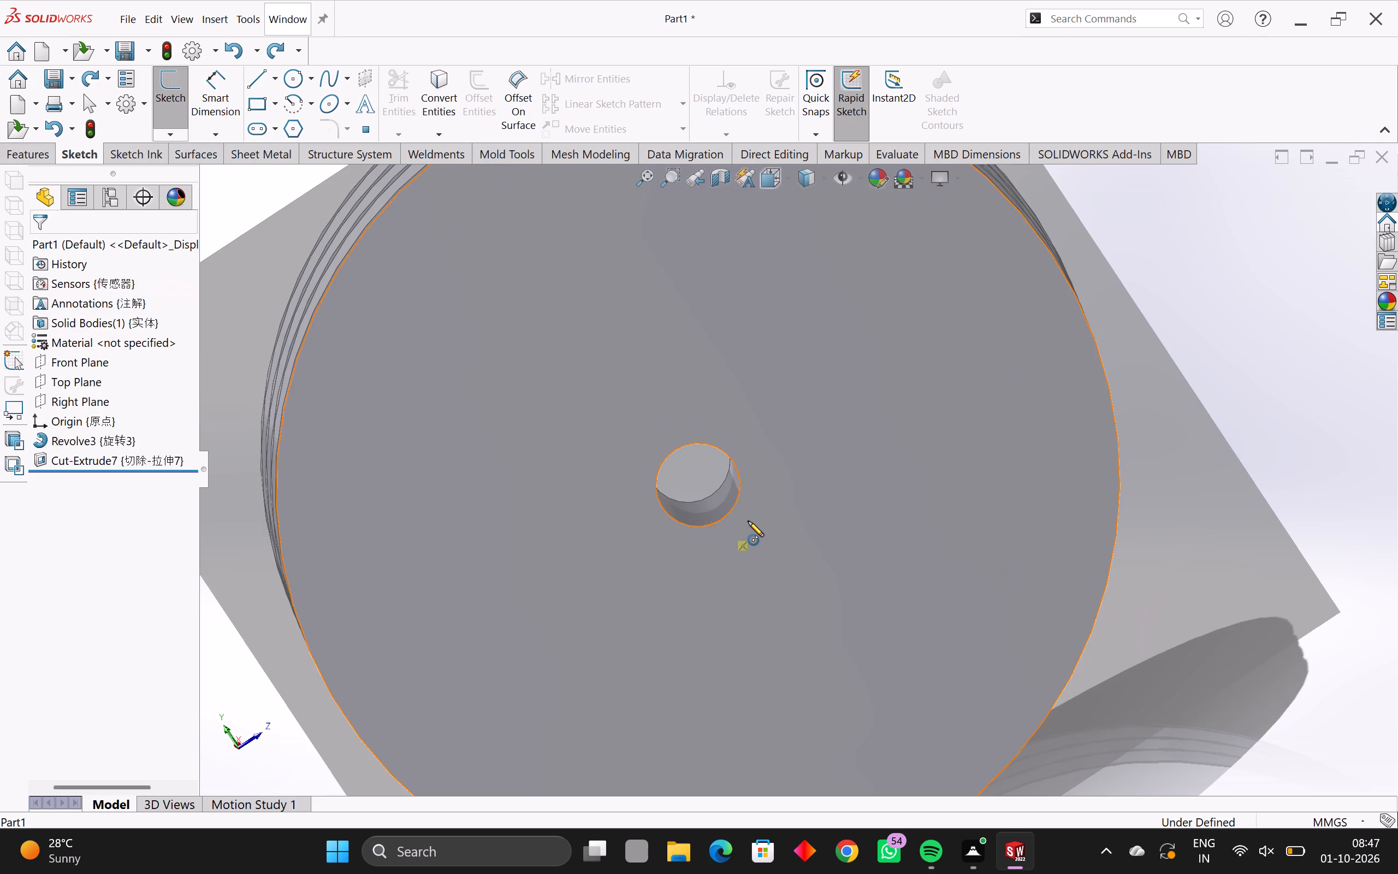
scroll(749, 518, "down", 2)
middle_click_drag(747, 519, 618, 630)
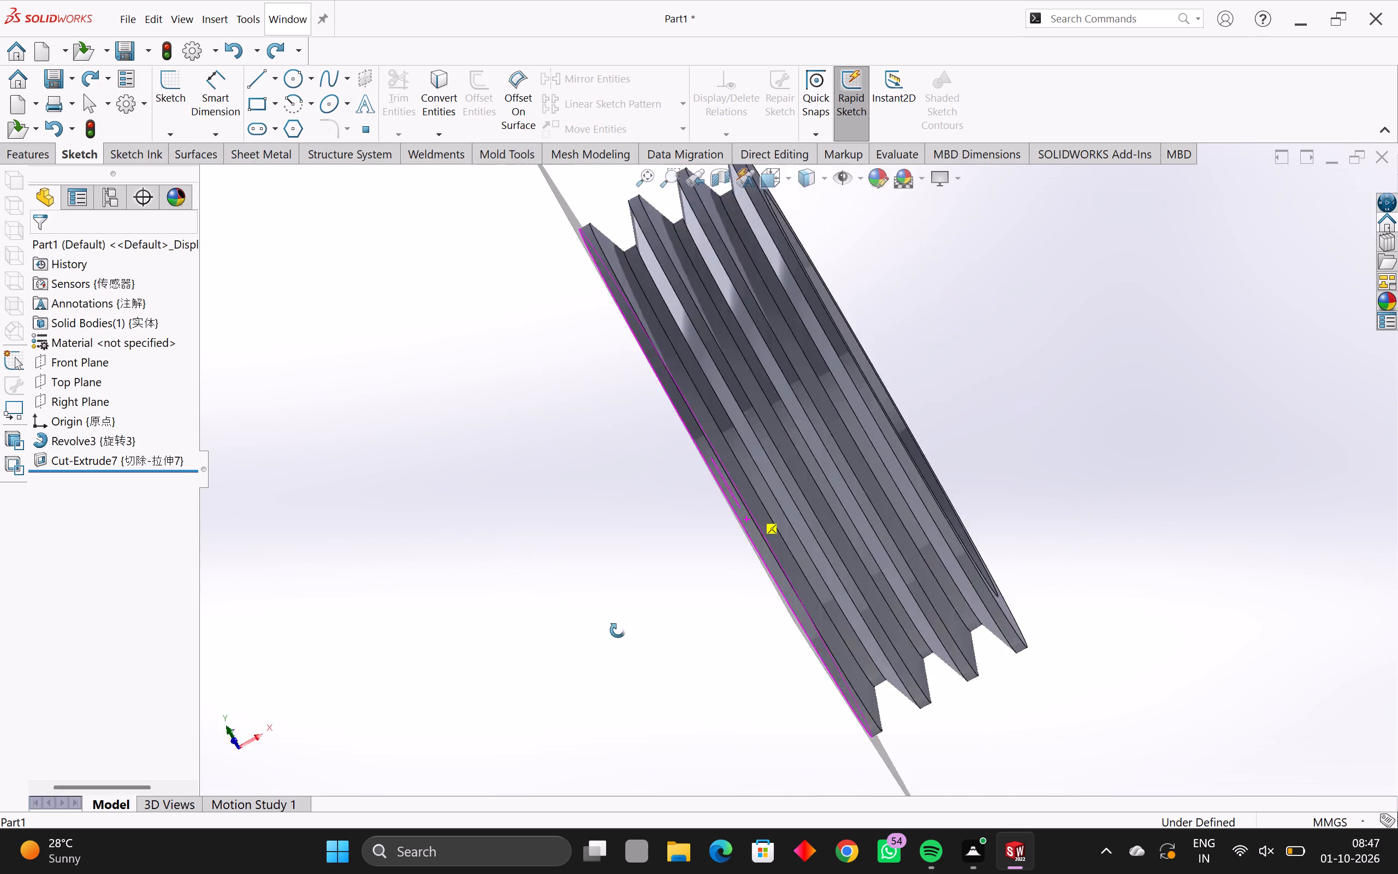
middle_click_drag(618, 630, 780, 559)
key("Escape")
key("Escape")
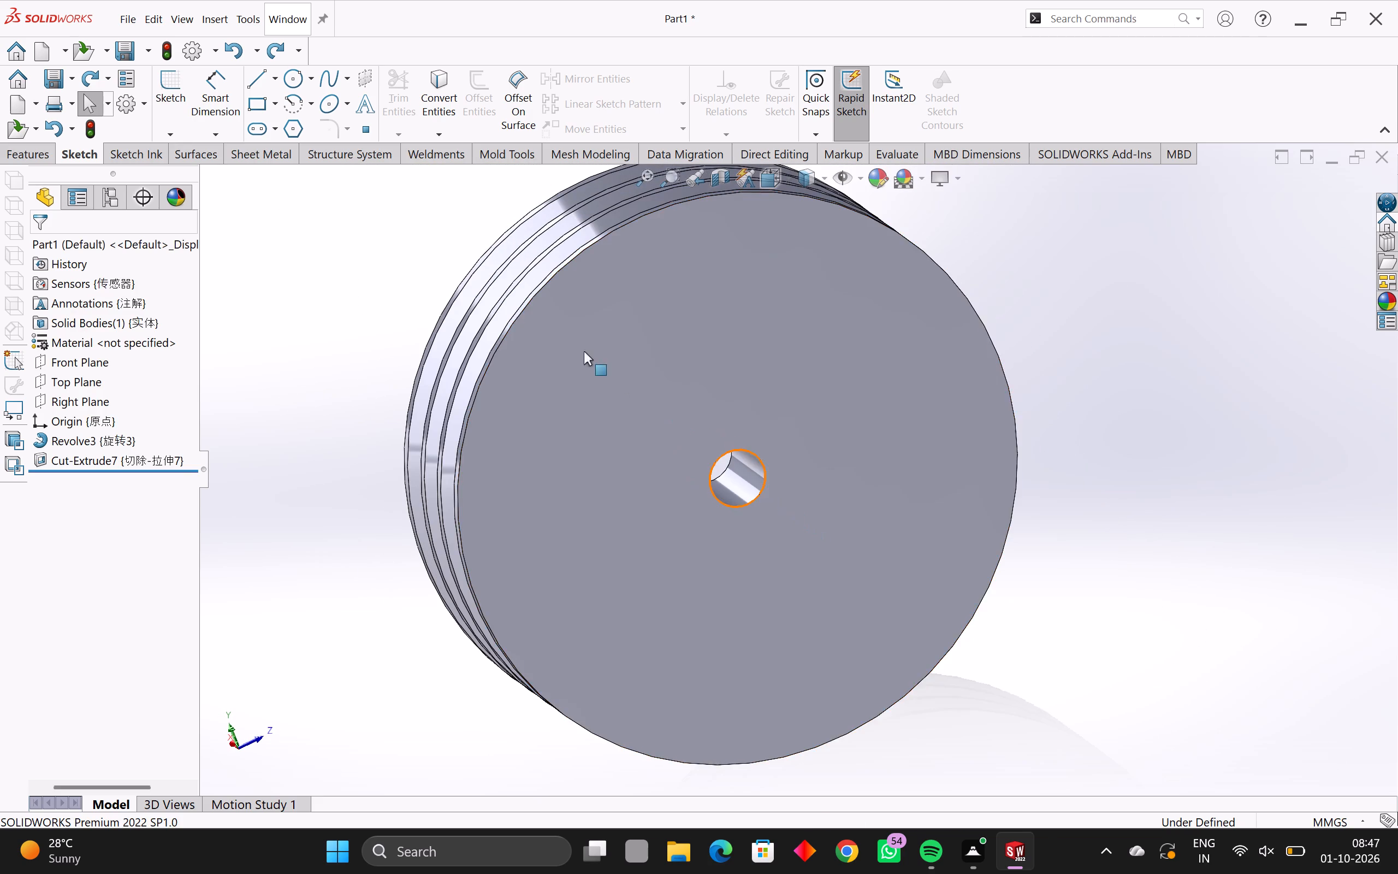
Start a new sketch on the recess floor by trying a circle from the bore's edge, abandoning the circle itself.
left_click(288, 78)
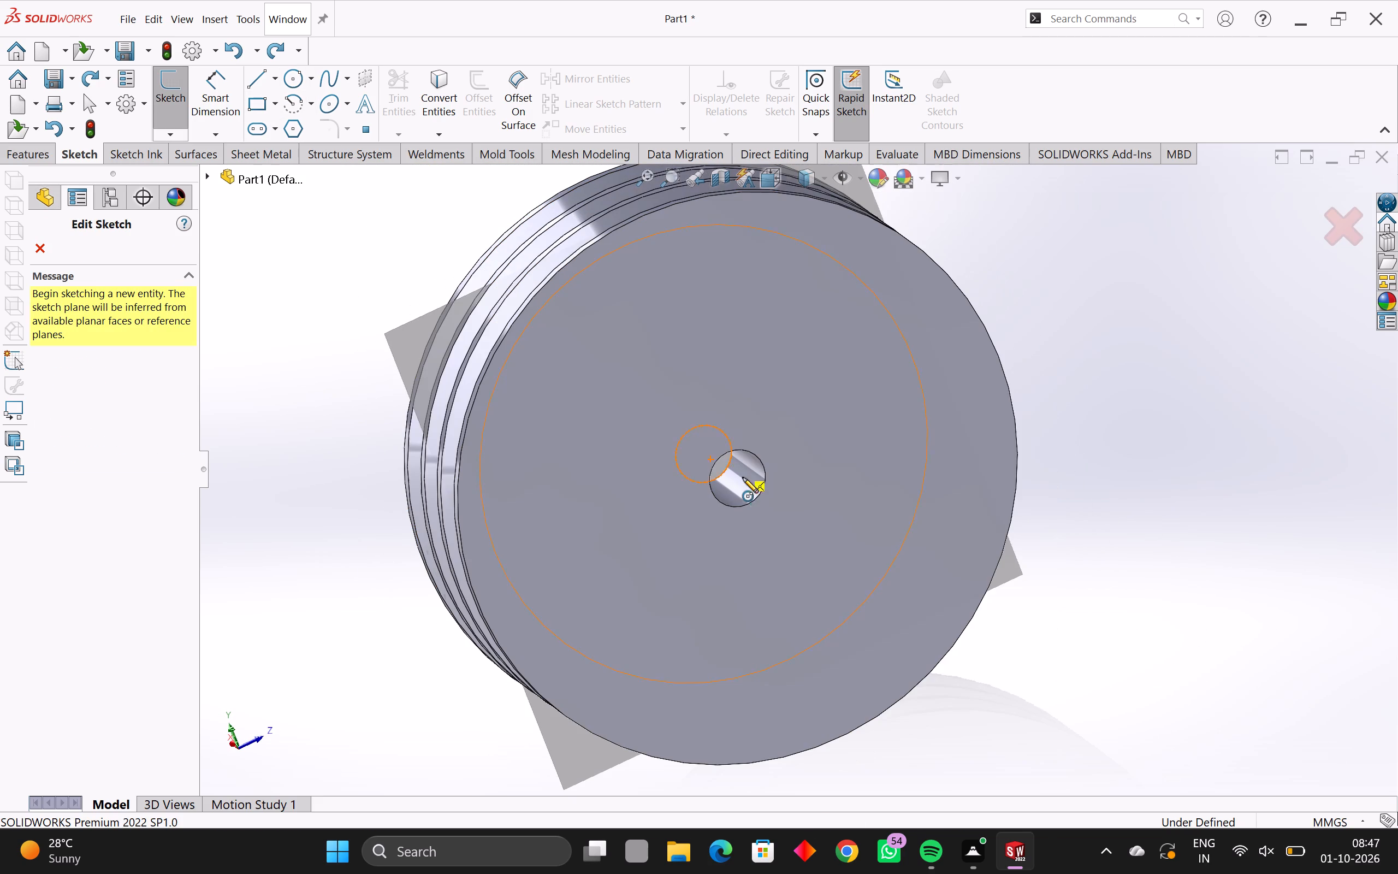
scroll(750, 481, "up", 4)
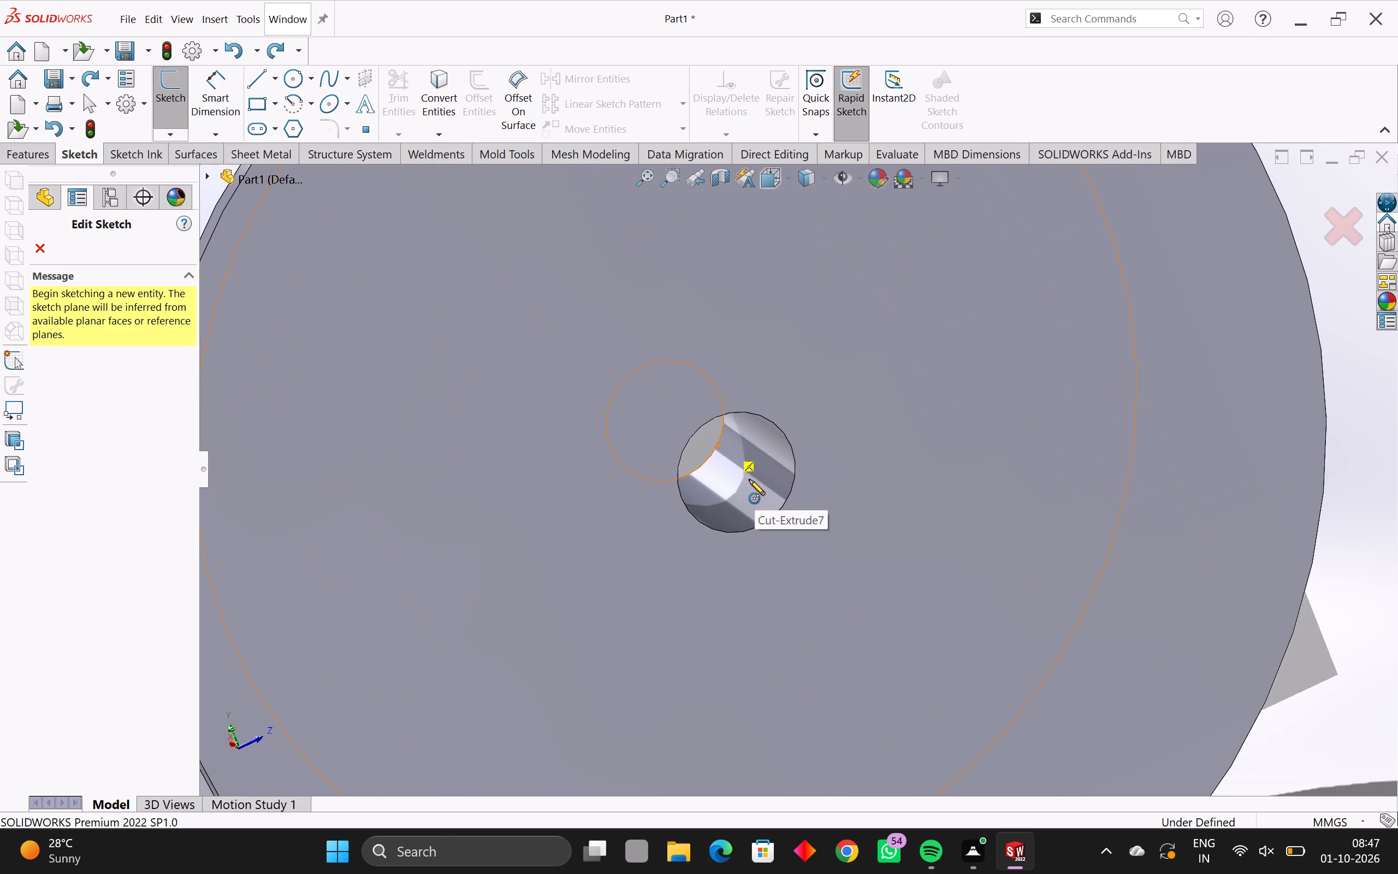
left_click(716, 449)
middle_click_drag(790, 492, 512, 525)
key("Escape")
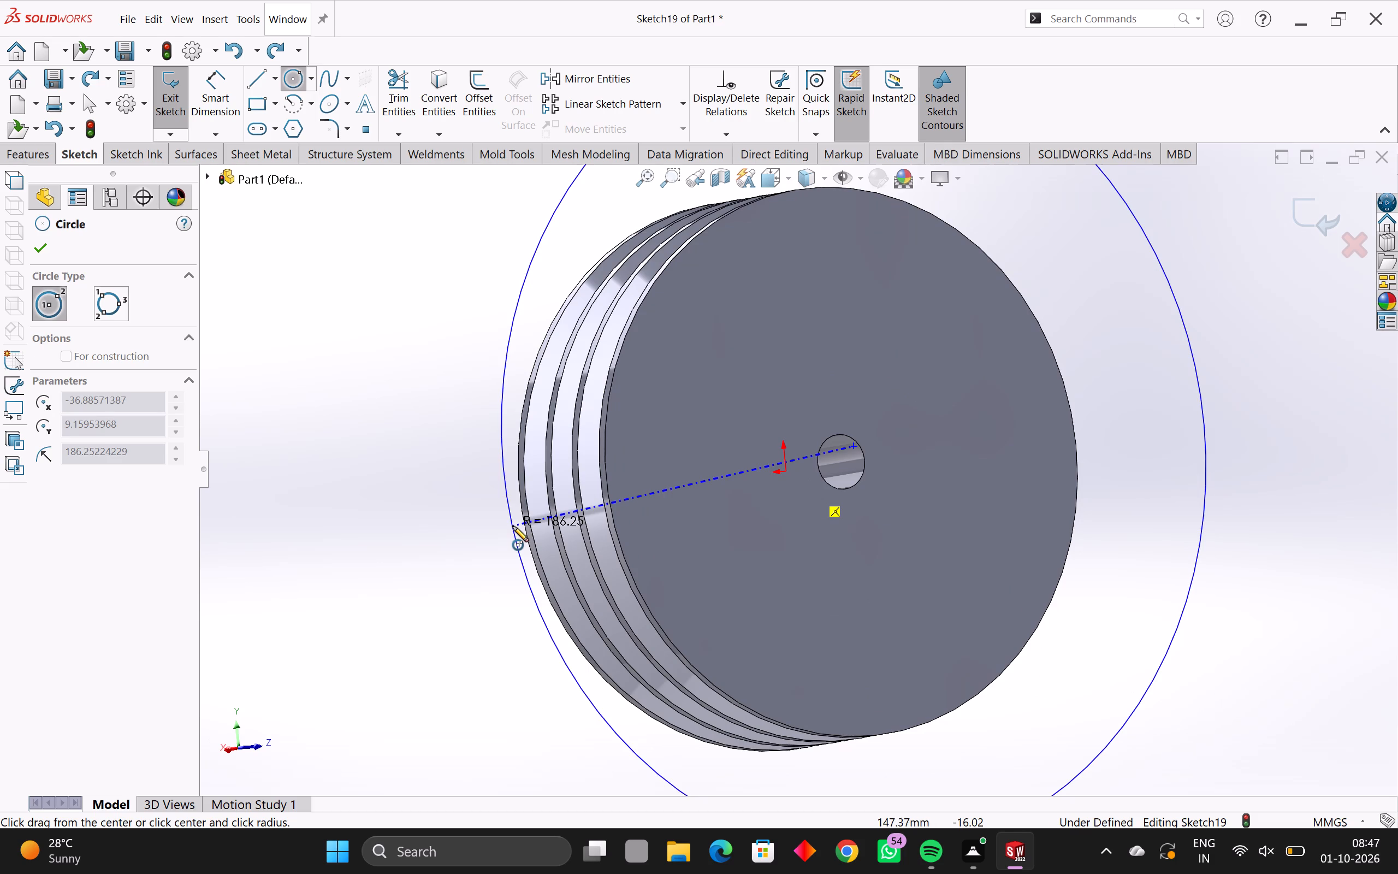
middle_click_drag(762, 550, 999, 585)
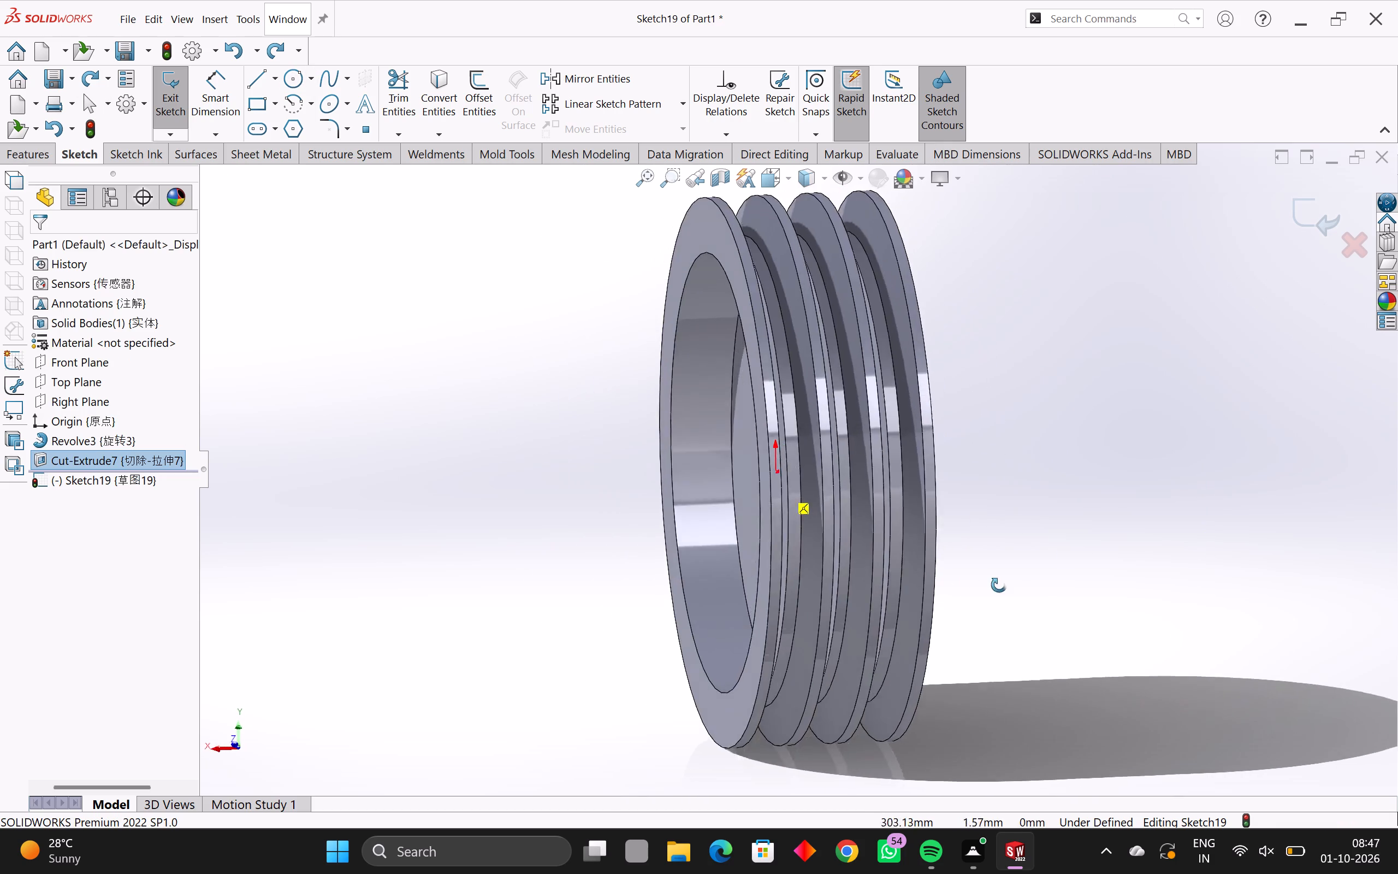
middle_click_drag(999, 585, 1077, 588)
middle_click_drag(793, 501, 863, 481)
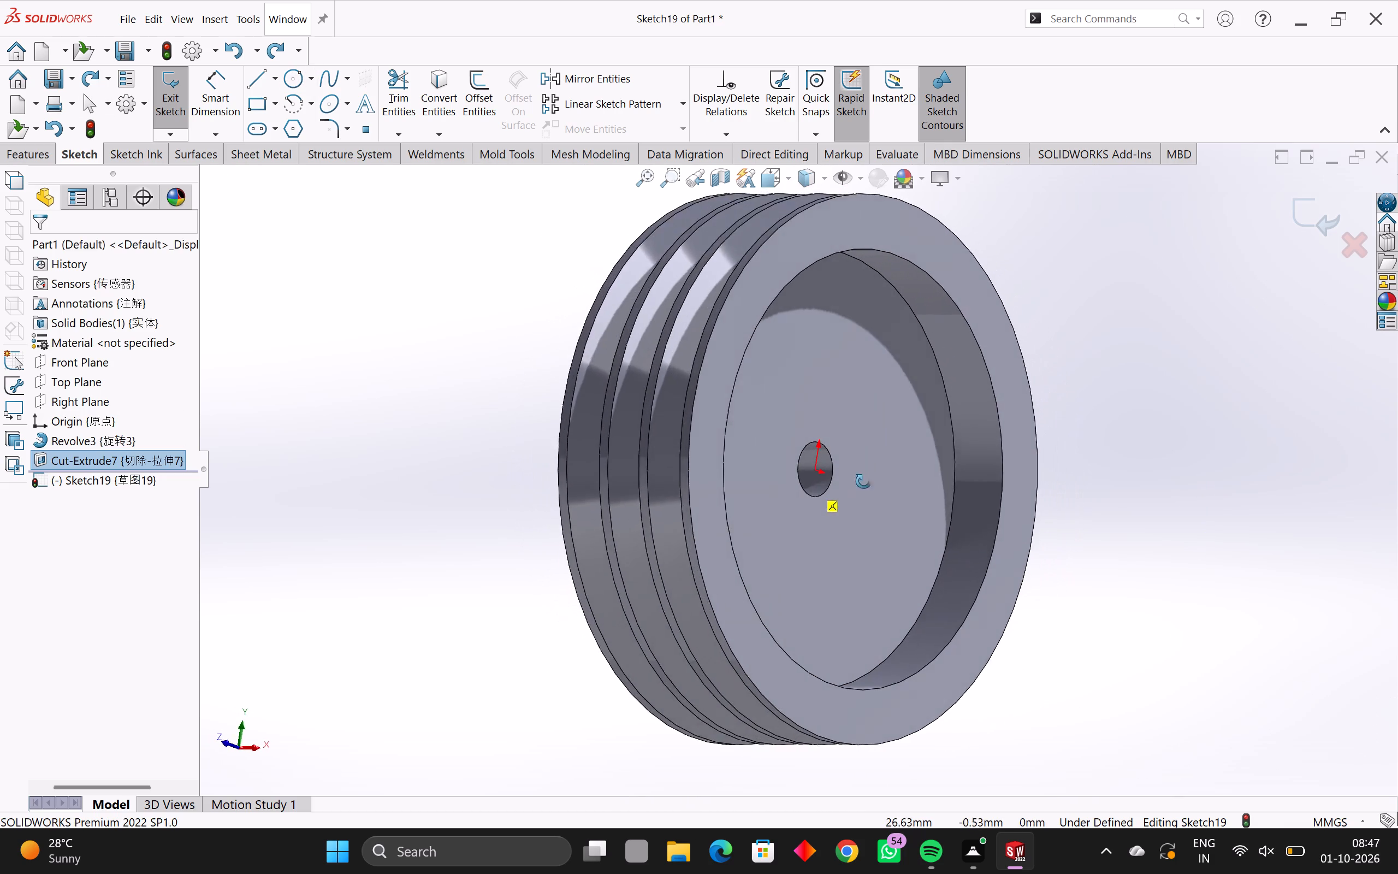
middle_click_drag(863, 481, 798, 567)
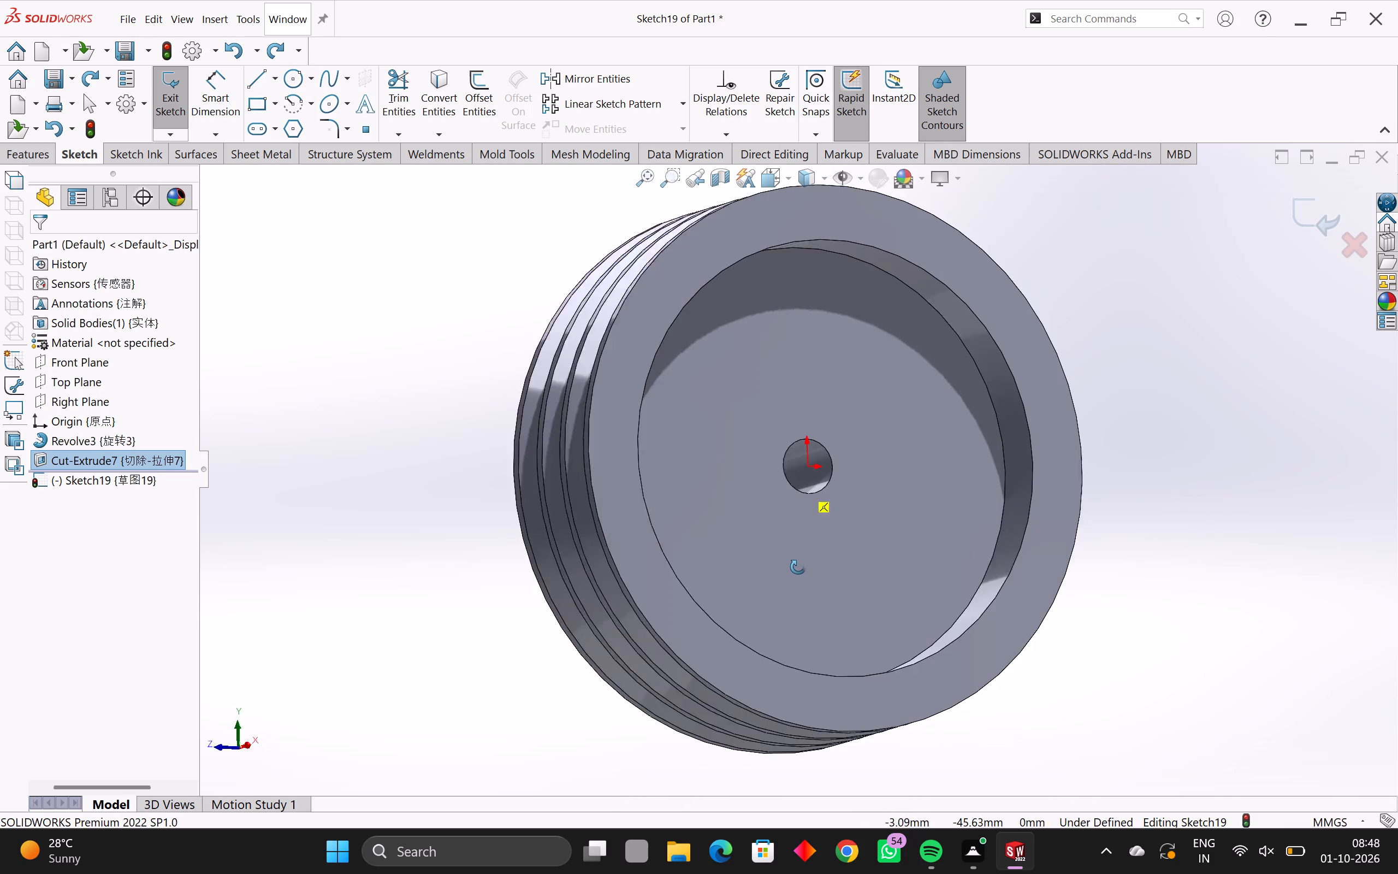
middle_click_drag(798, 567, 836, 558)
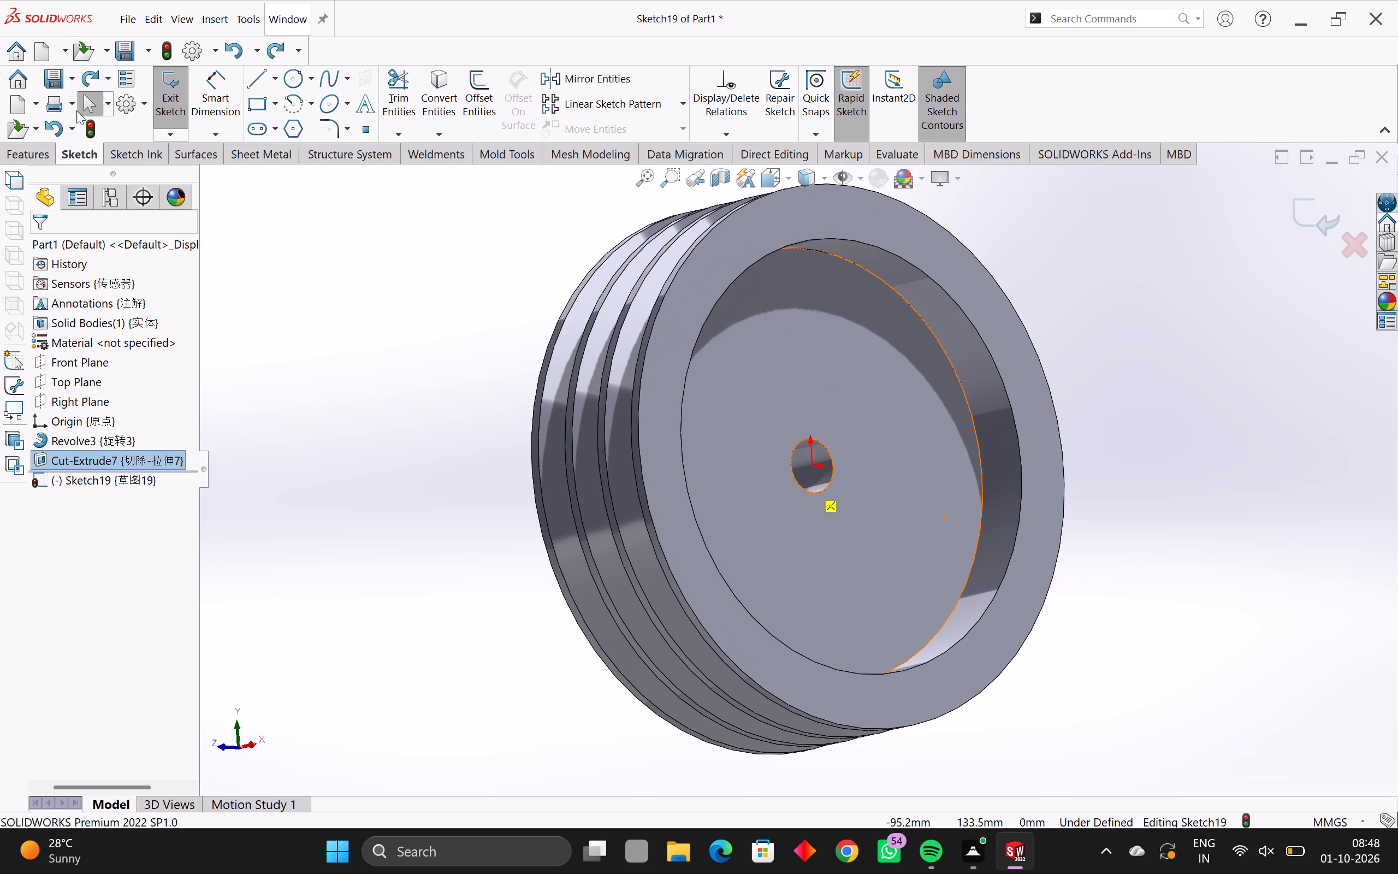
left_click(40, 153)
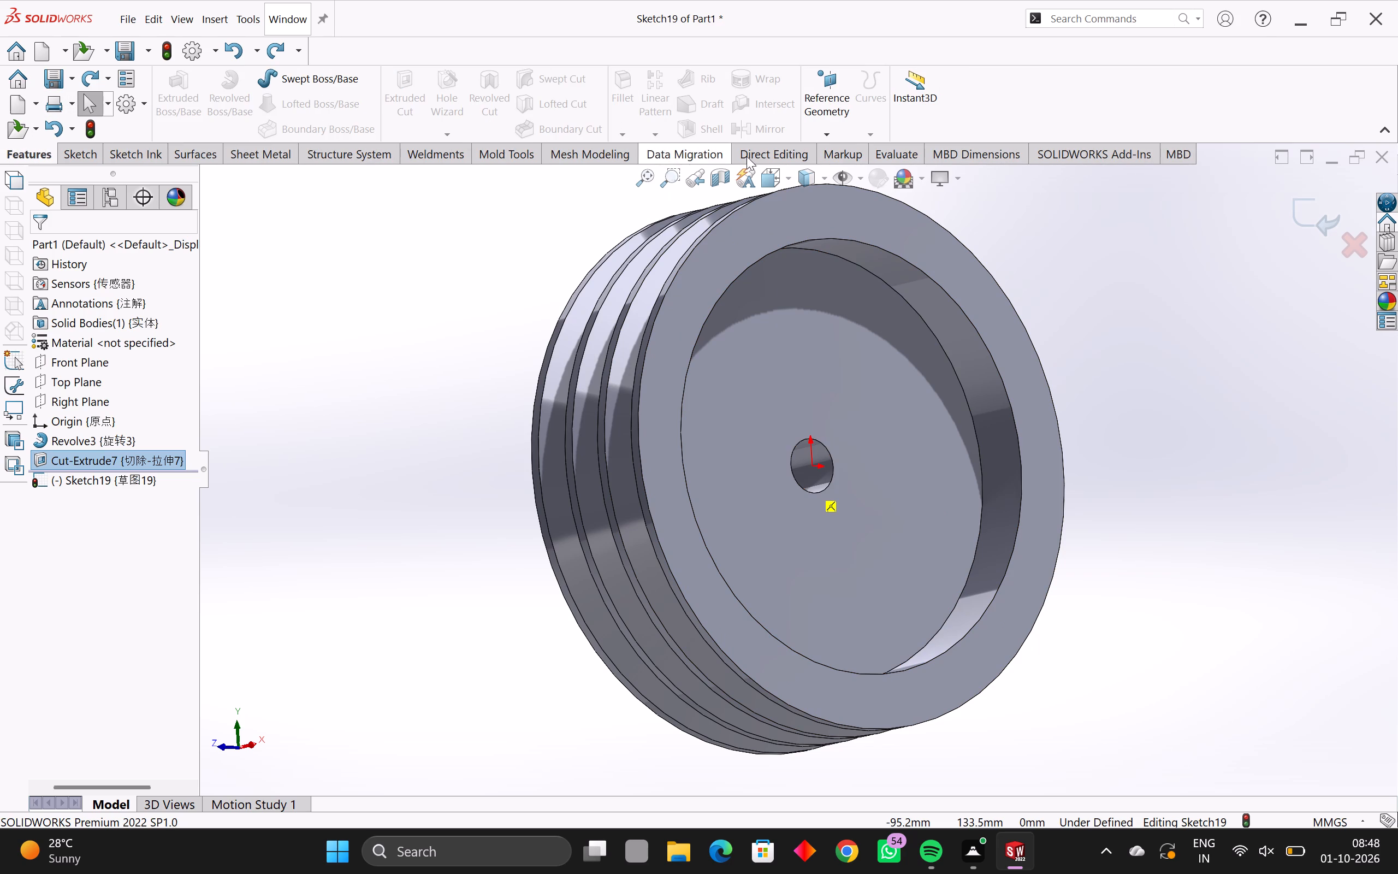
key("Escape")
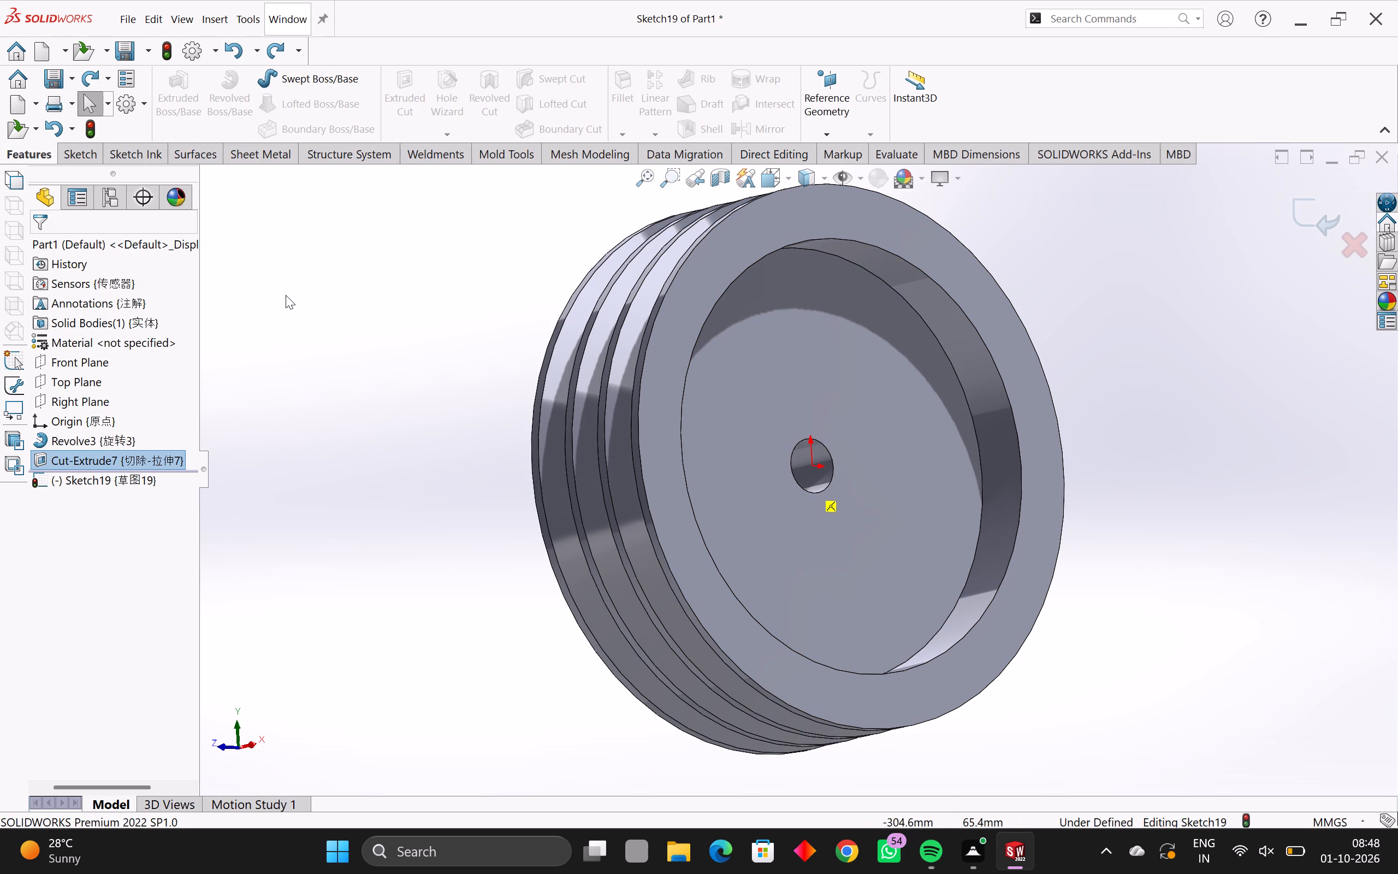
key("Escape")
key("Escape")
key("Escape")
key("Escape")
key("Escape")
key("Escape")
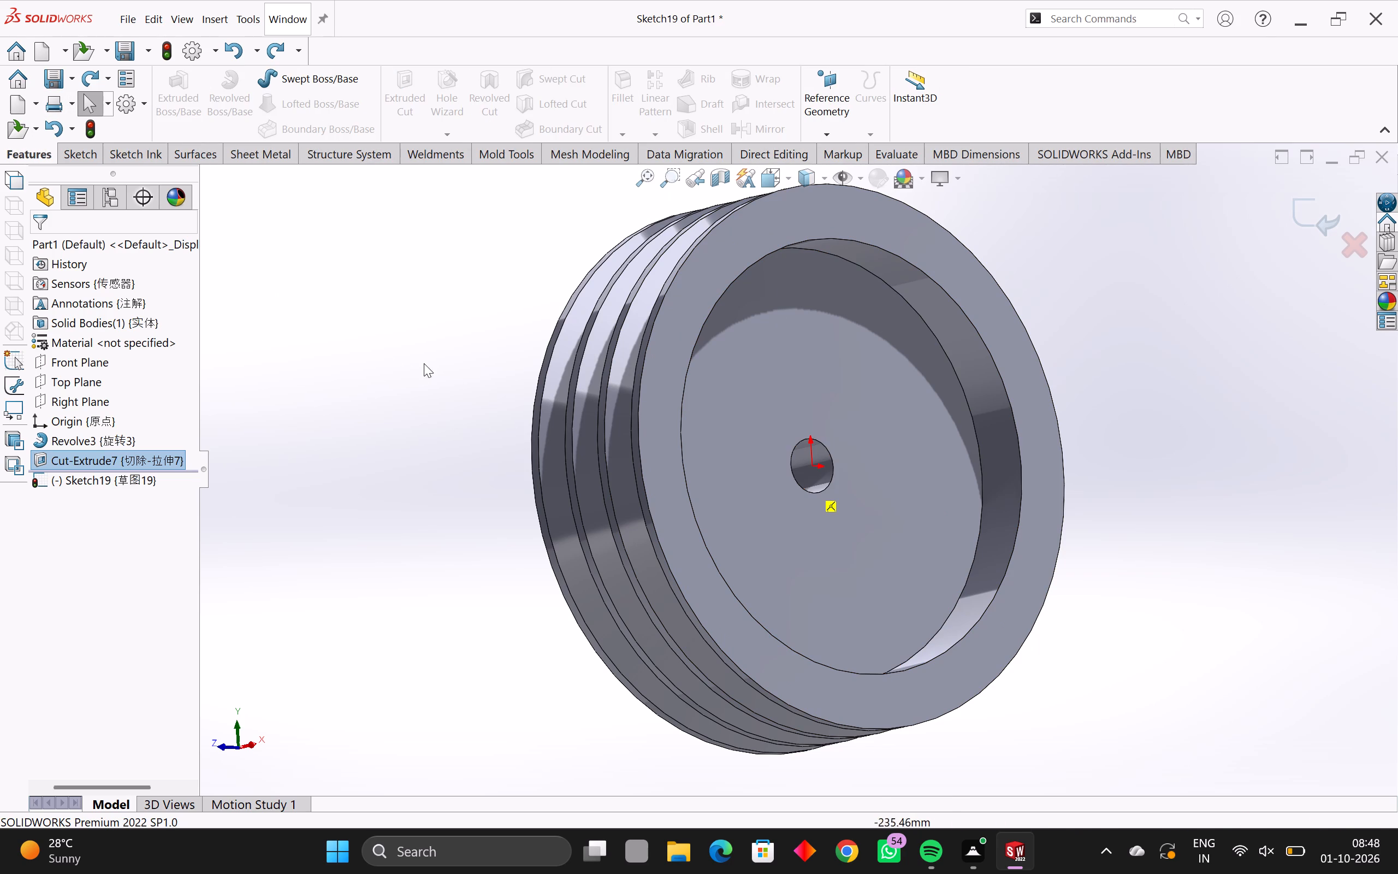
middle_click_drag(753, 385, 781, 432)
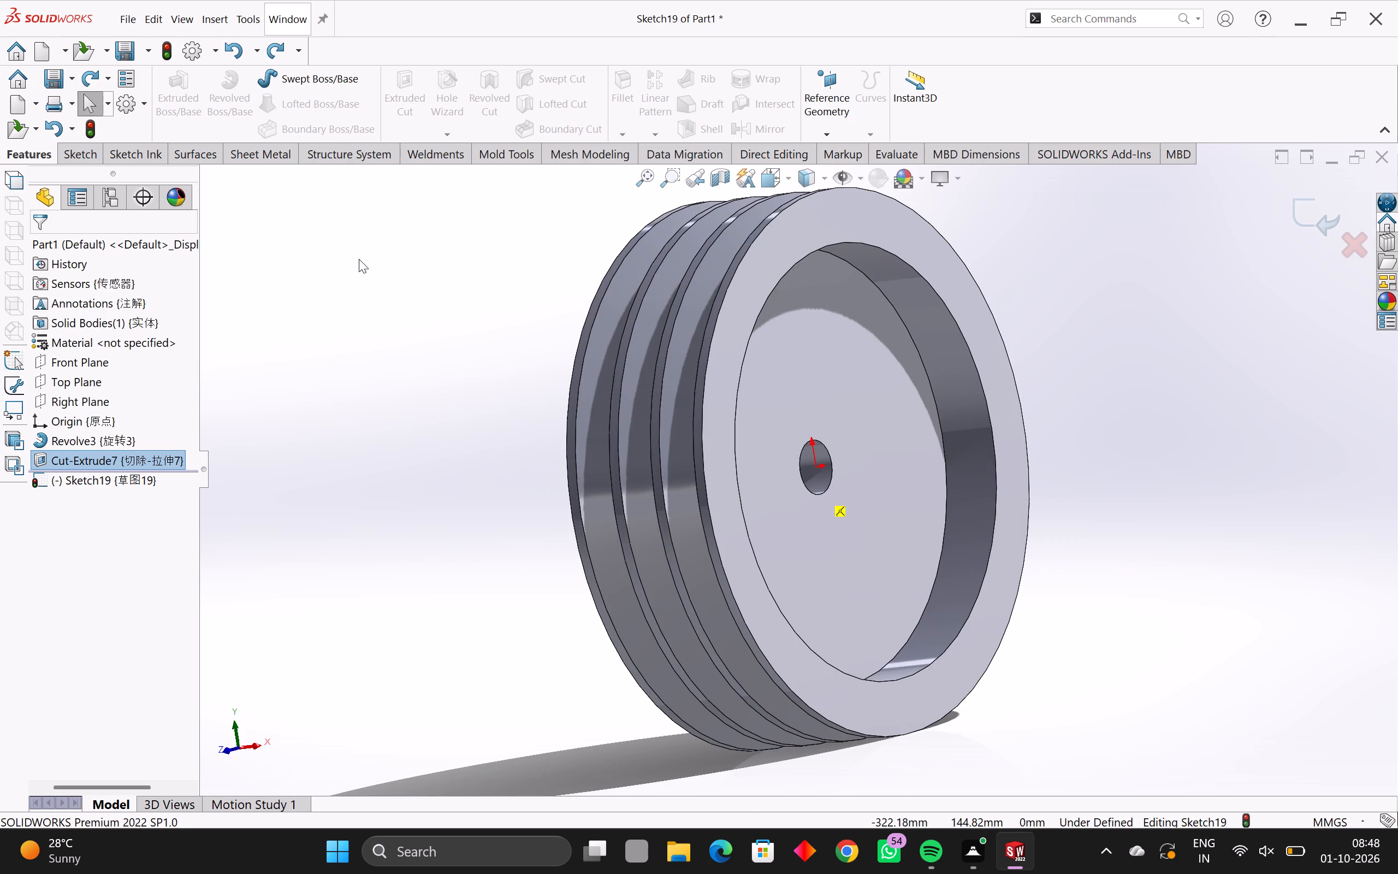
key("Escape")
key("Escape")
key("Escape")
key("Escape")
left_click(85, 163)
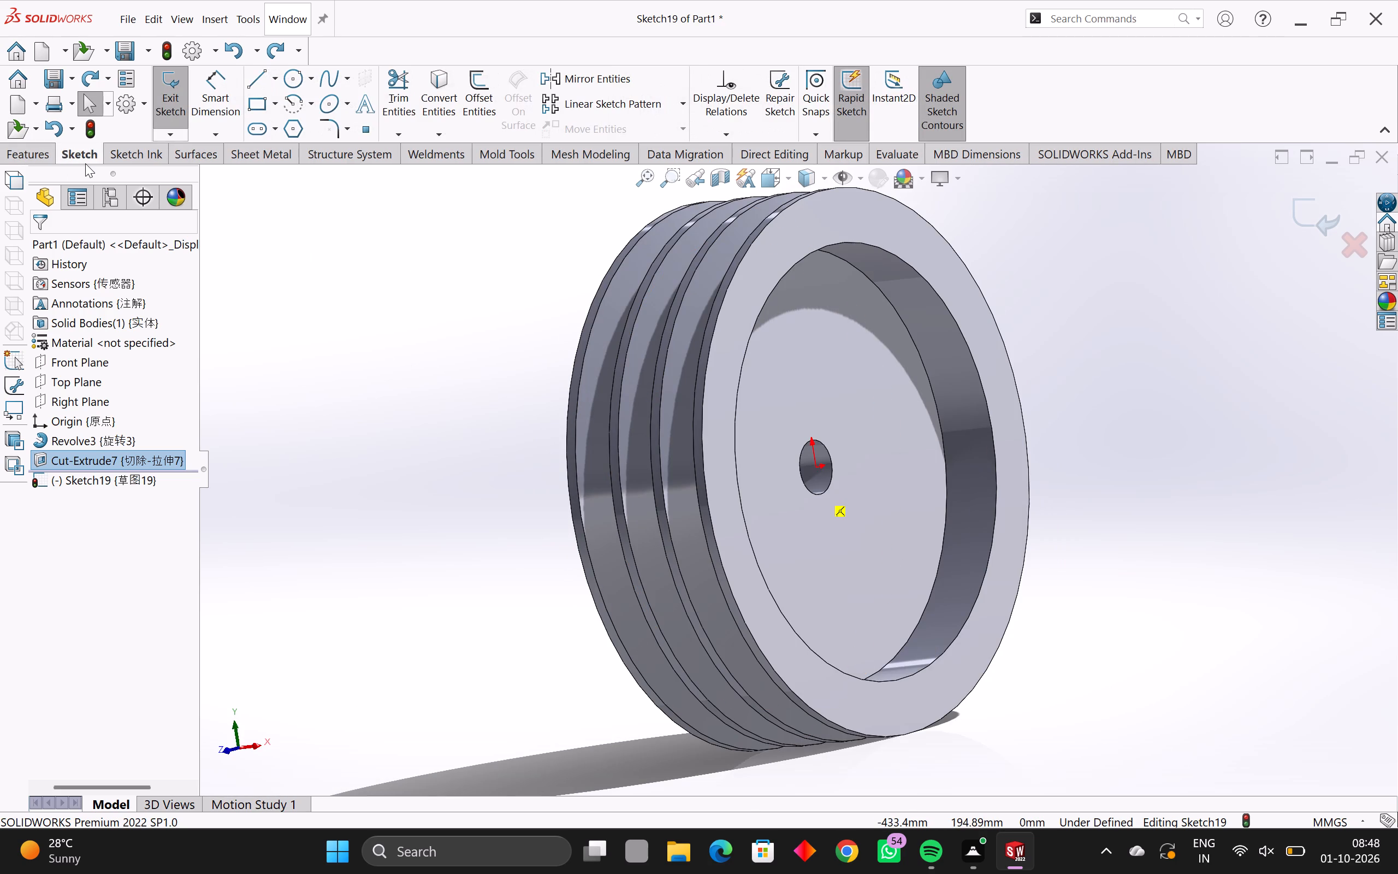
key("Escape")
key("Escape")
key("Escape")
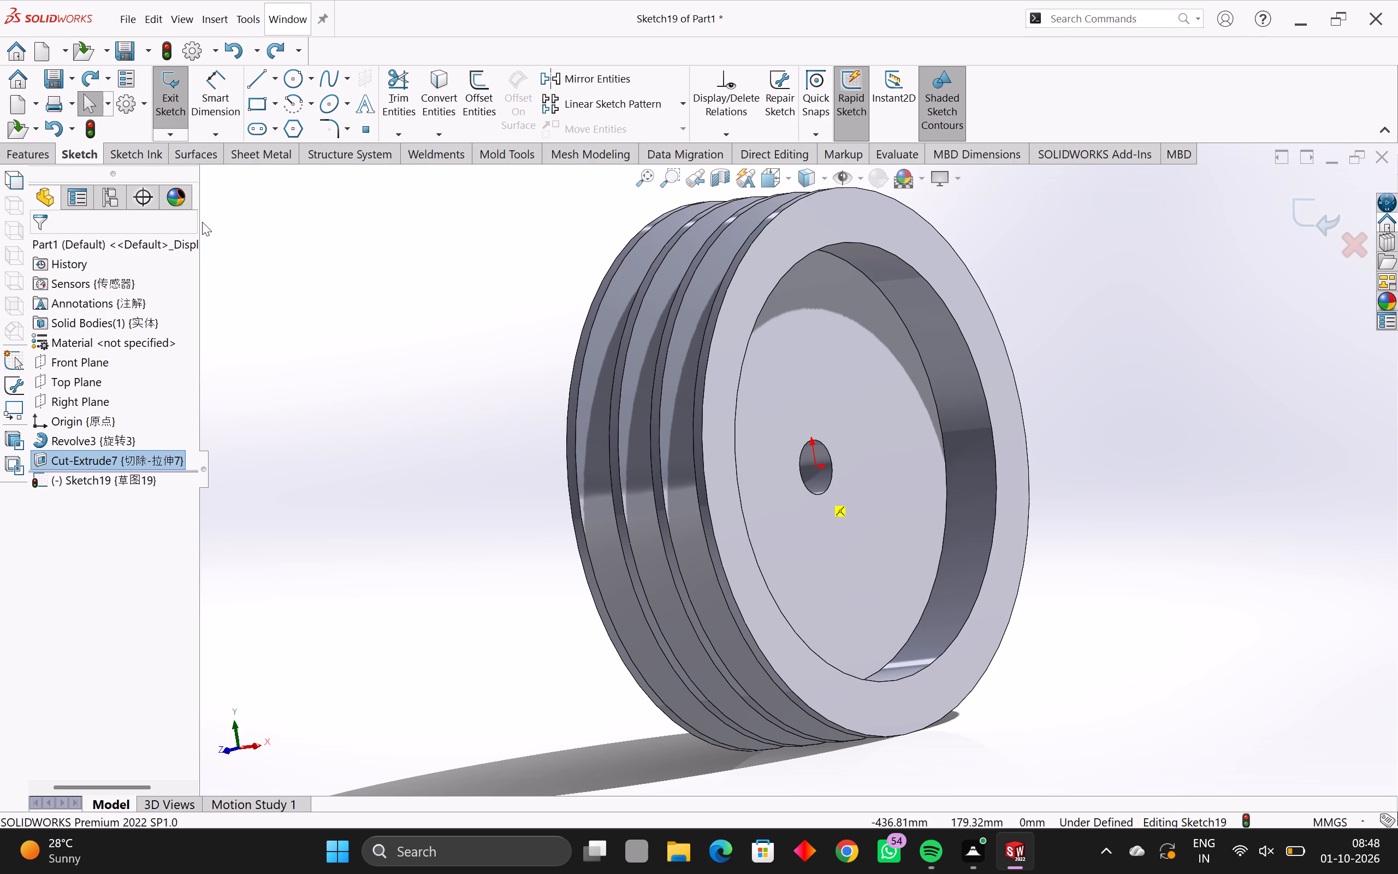
Undo the recess-floor sketch and the side recess cut, going back into the recess circle's sketch.
scroll(1064, 470, "down", 1)
middle_click_drag(1063, 470, 1000, 475)
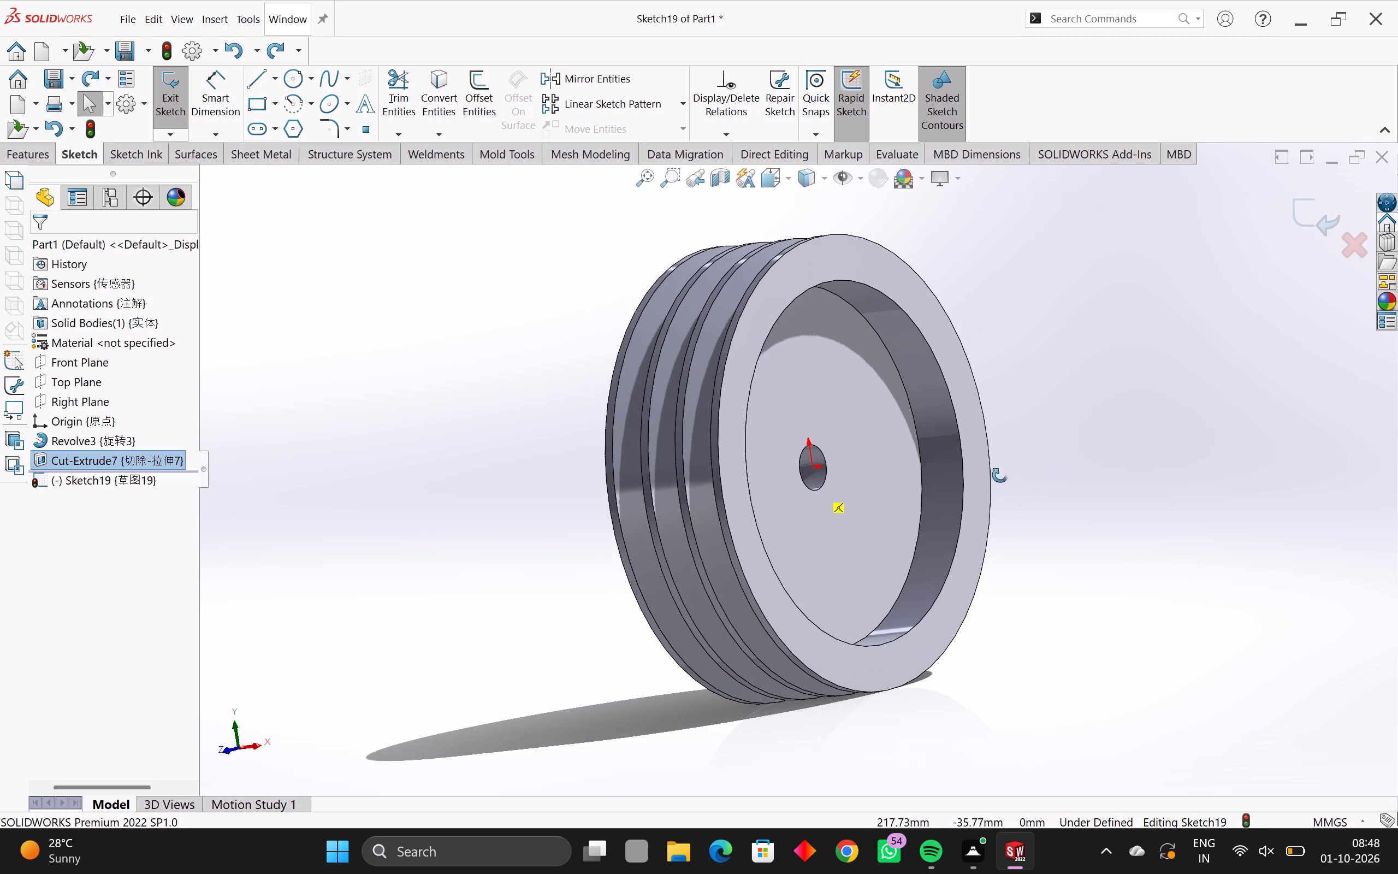
middle_click_drag(1000, 475, 831, 550)
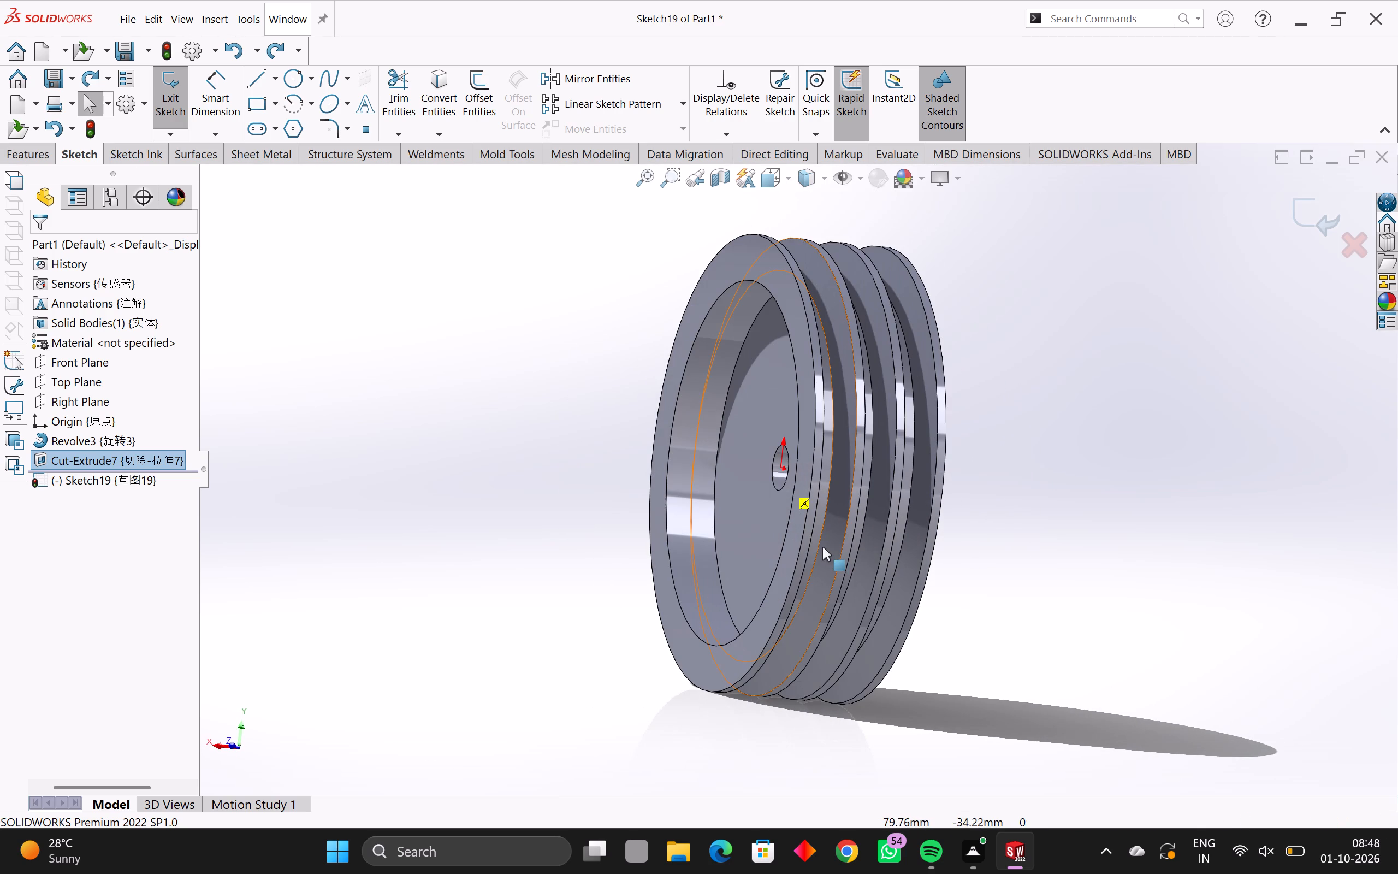
key("ctrl+z")
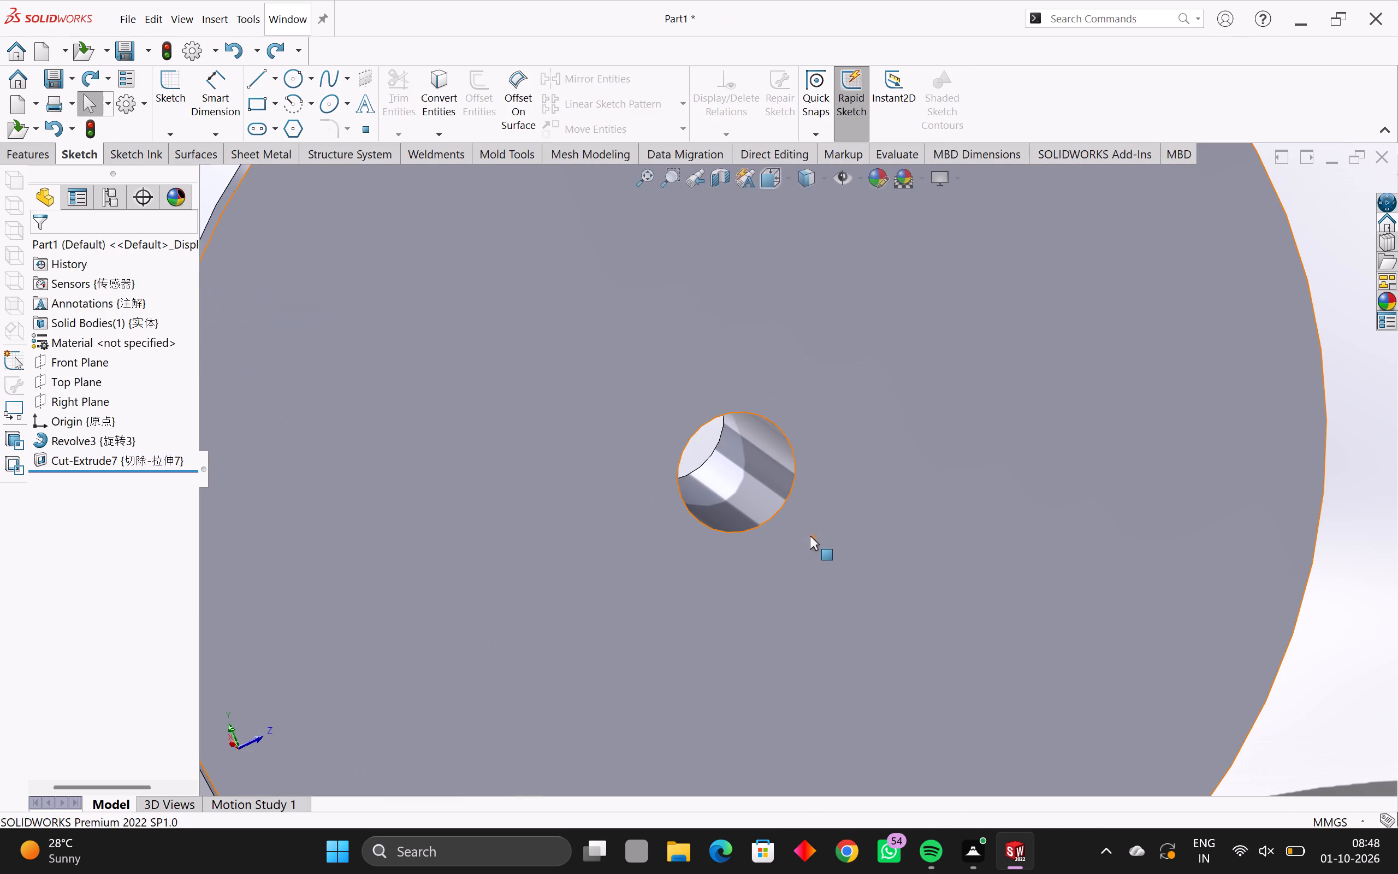
key("ctrl+z")
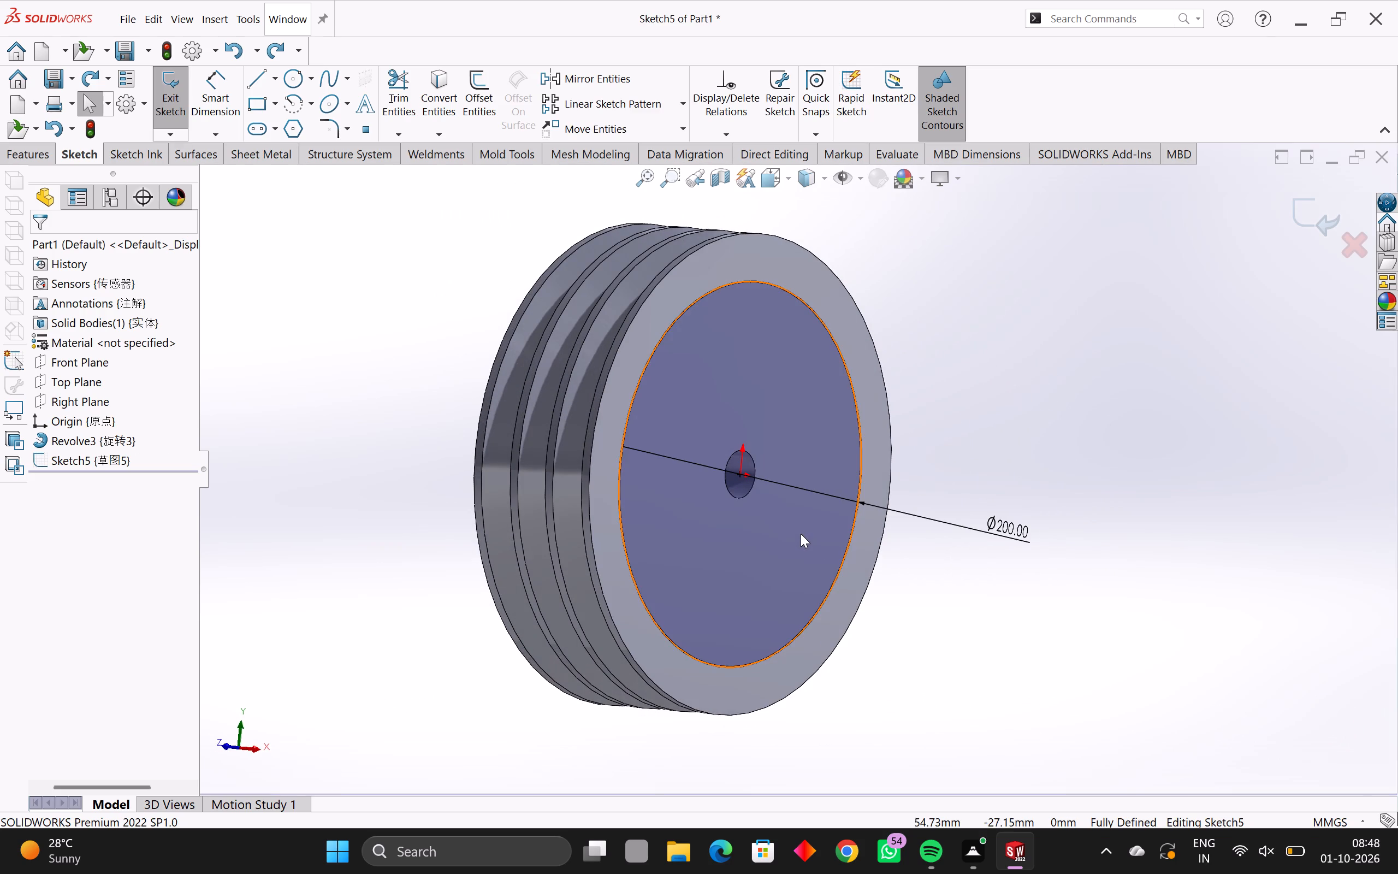
Run Fully Define Sketch on the 200 mm recess circle as the selected entity, calculating dimensions from the pulley's outer edge.
middle_click_drag(800, 534, 655, 597)
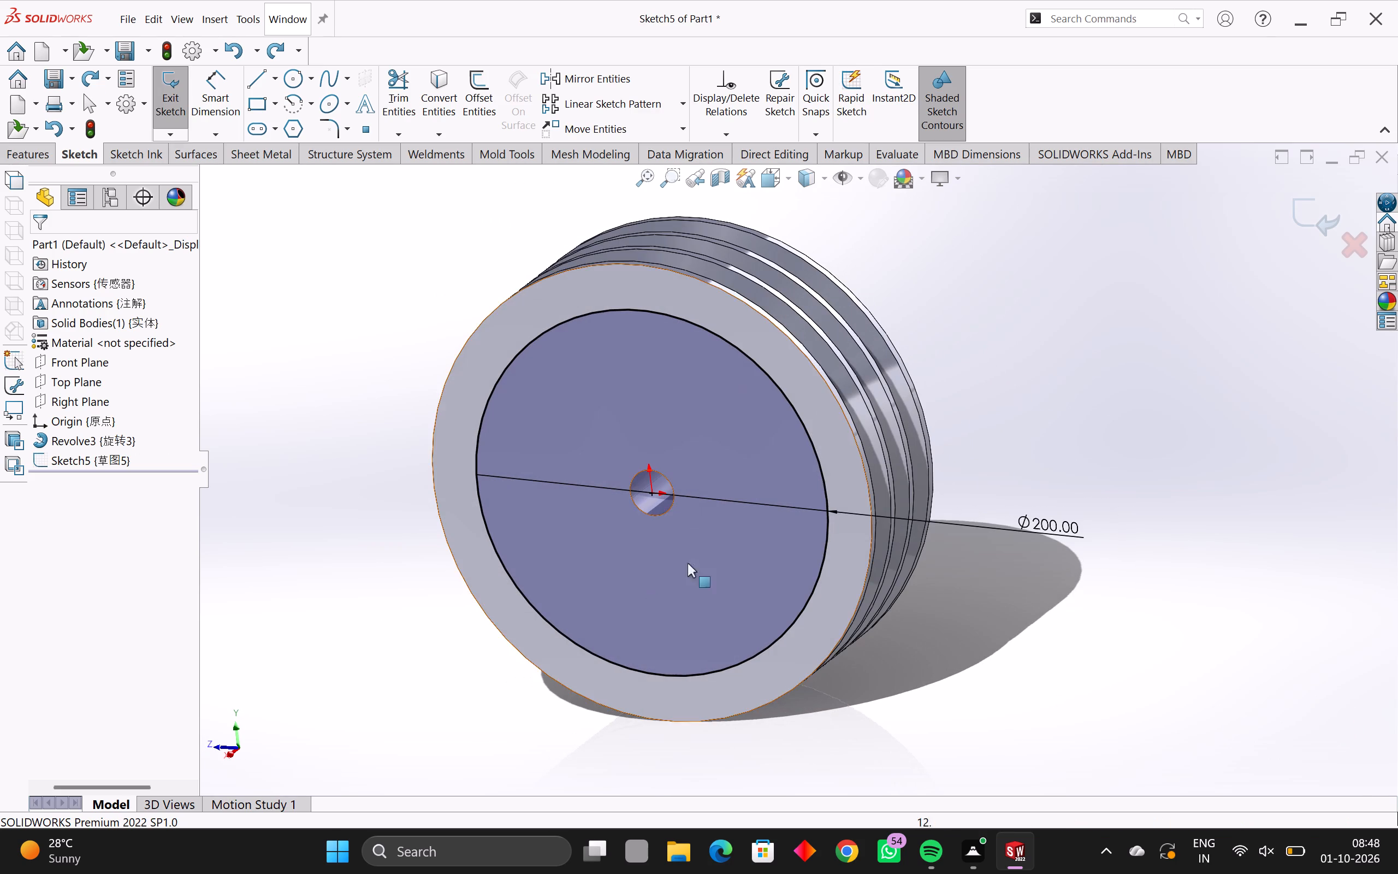
left_click(799, 412)
left_click(729, 138)
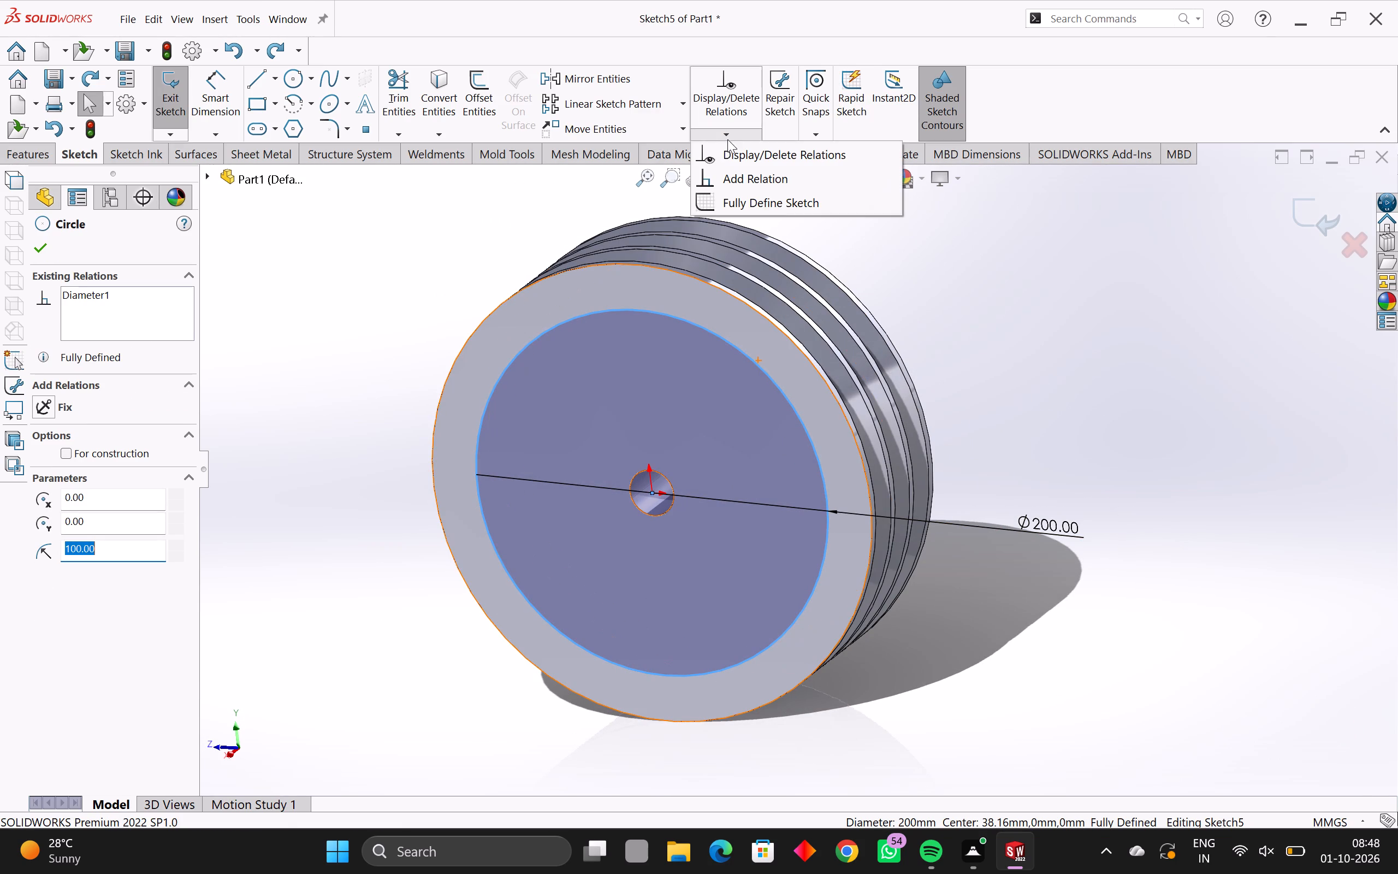
left_click(739, 206)
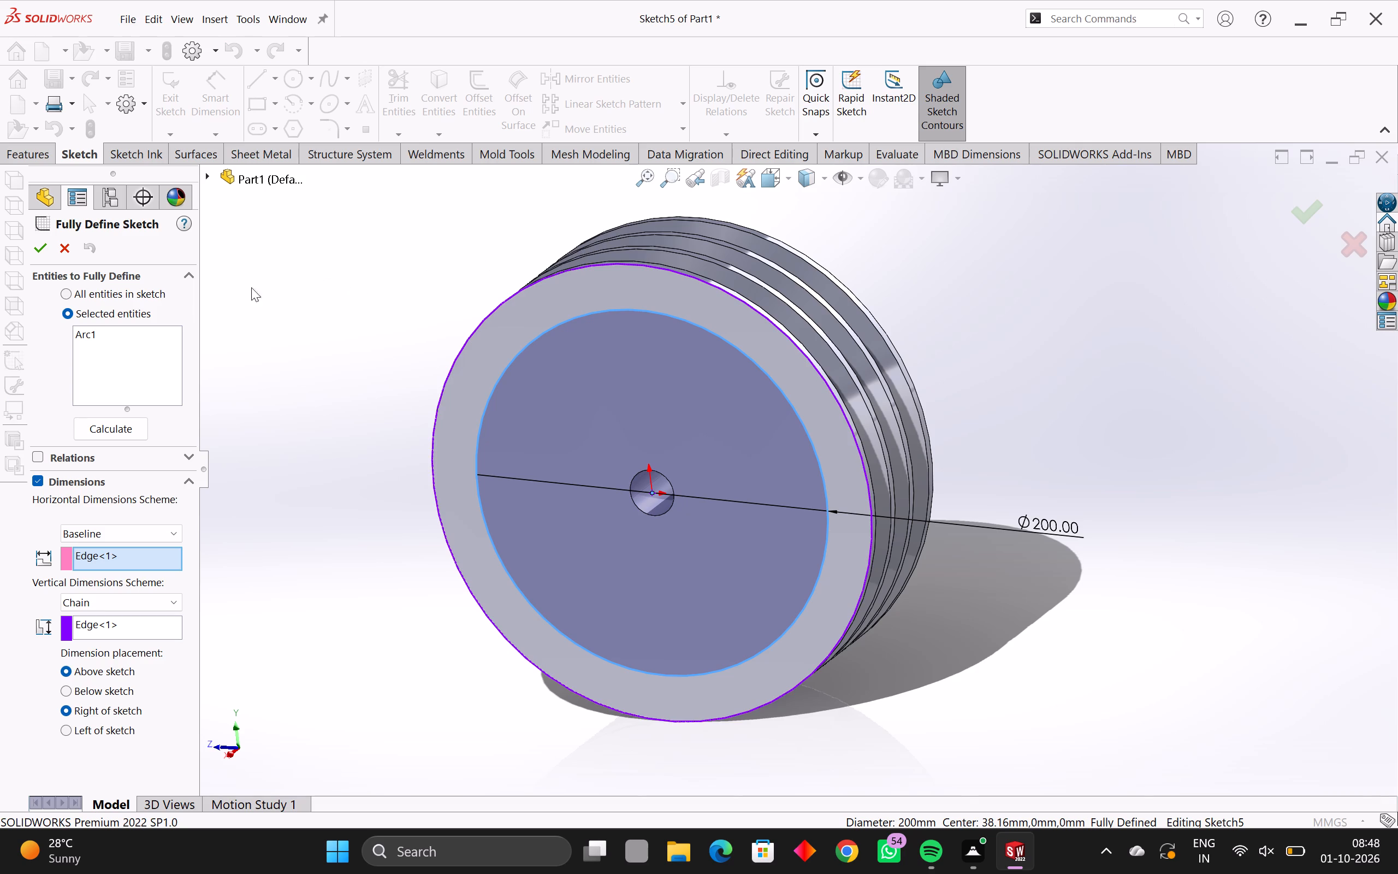
left_click(115, 427)
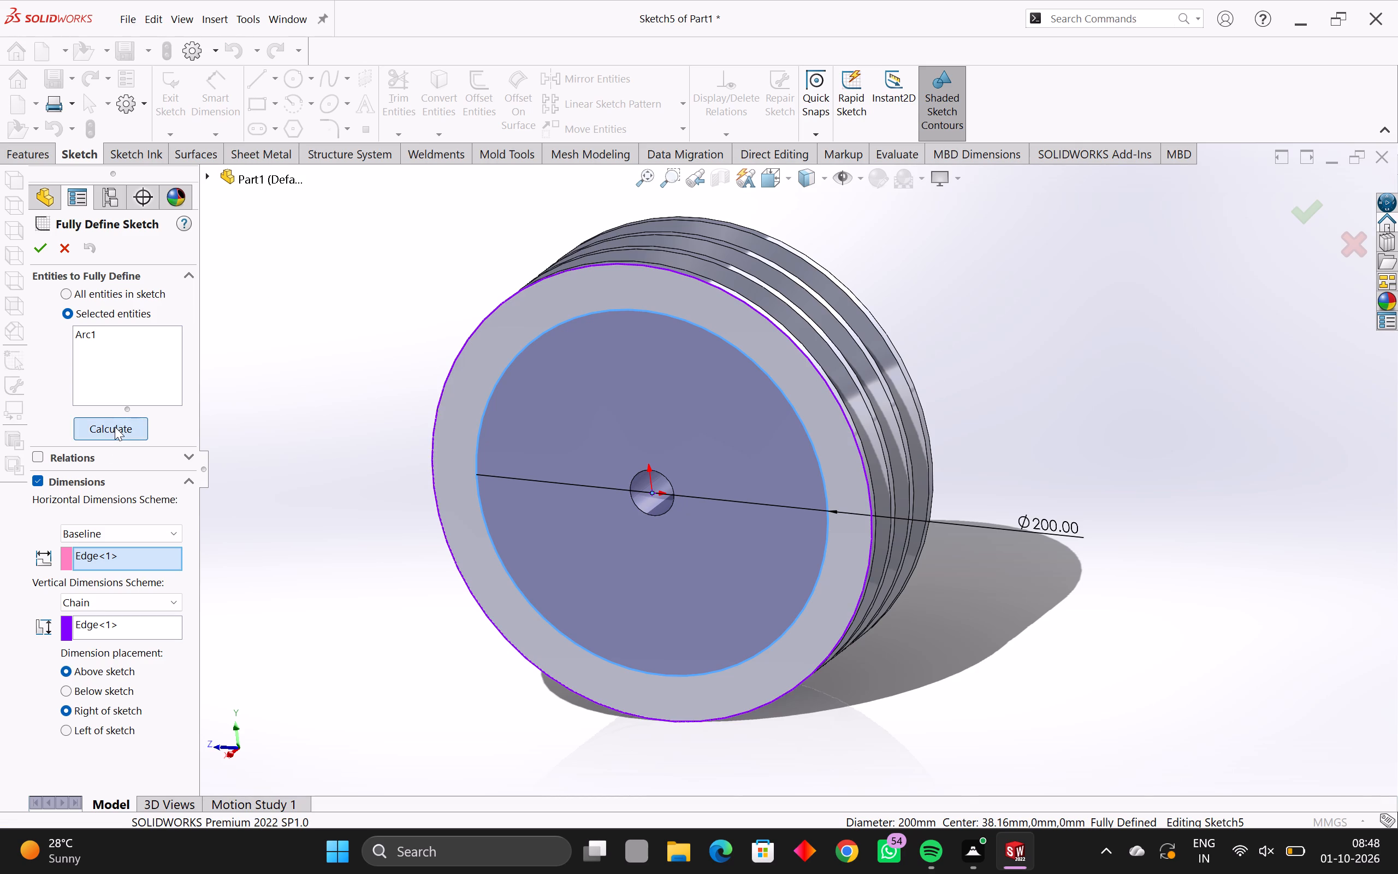
left_click(115, 427)
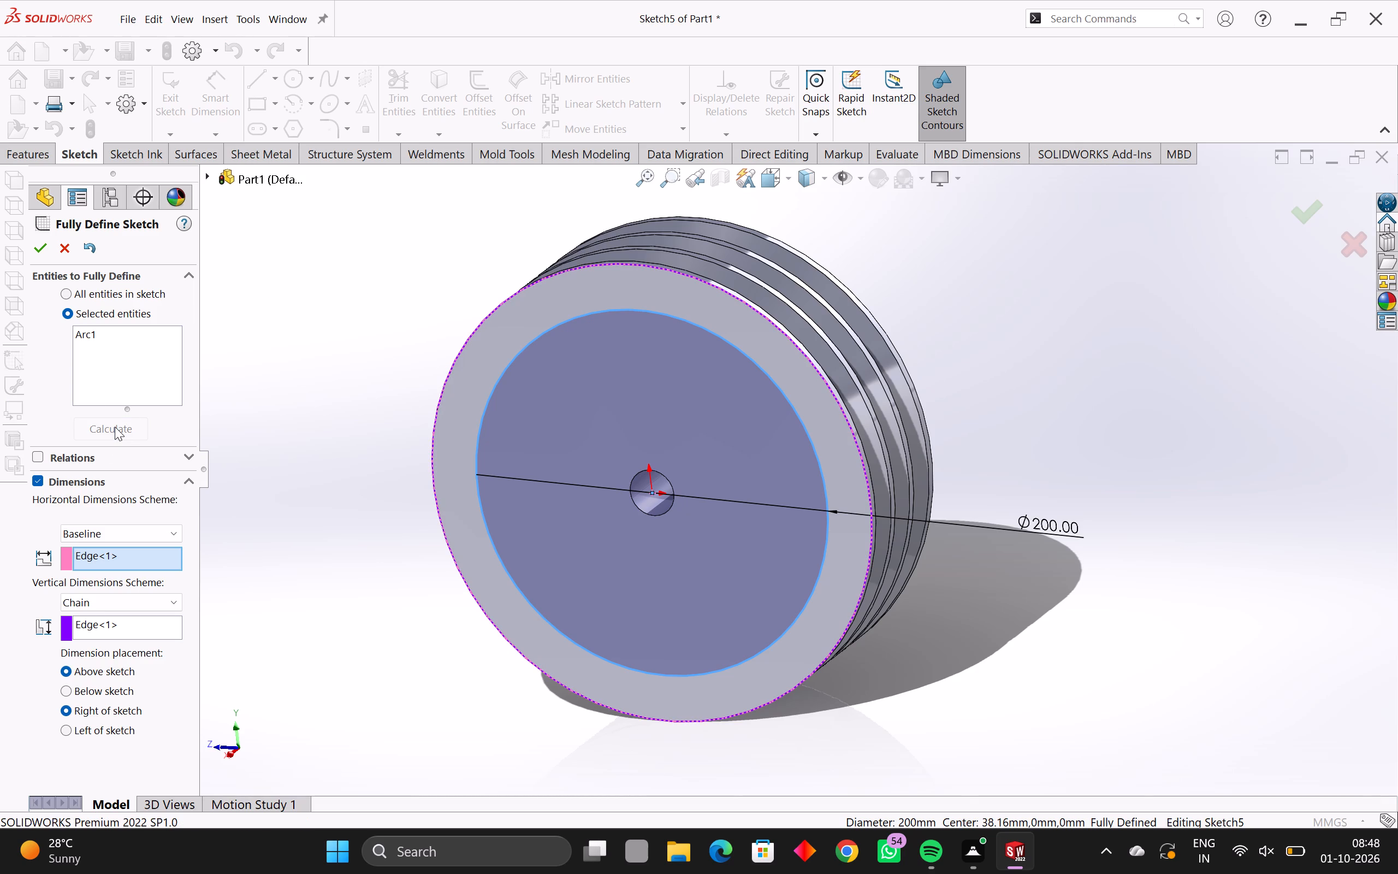
left_click(34, 249)
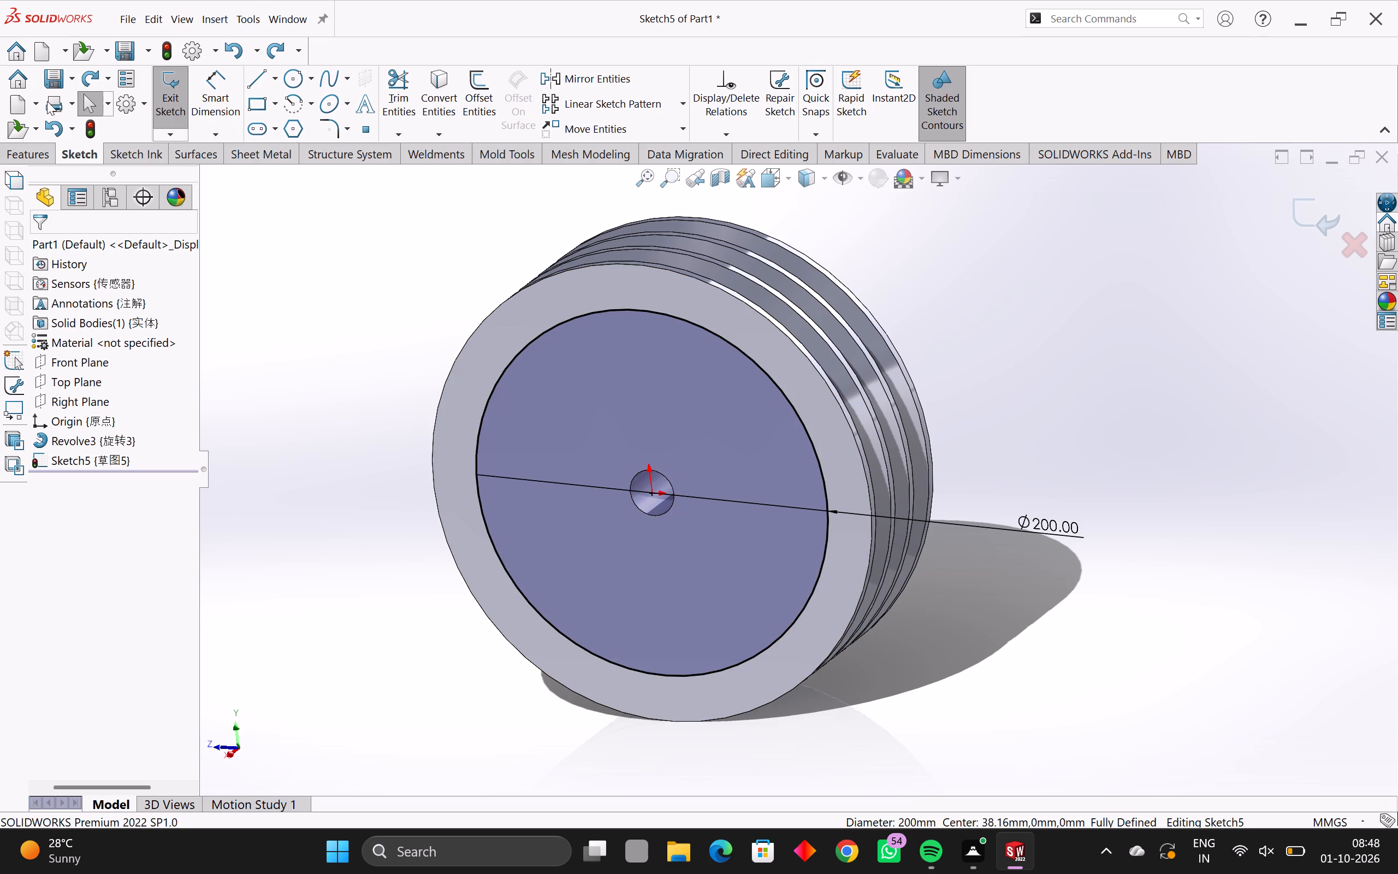
Cut the 200 mm circle into the pulley's side as a blind extruded cut 28 mm deep.
left_click(45, 156)
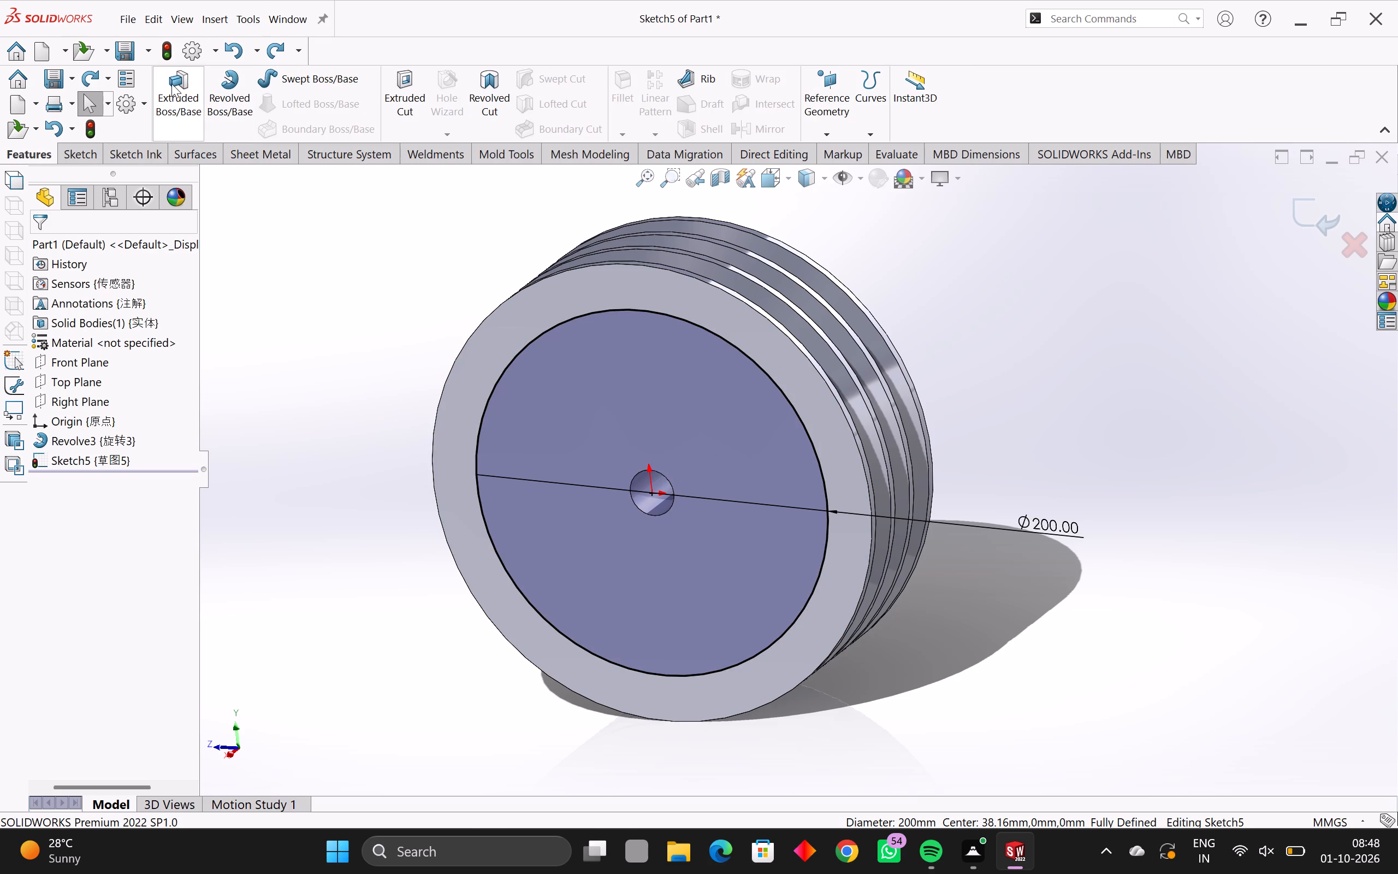
left_click(400, 91)
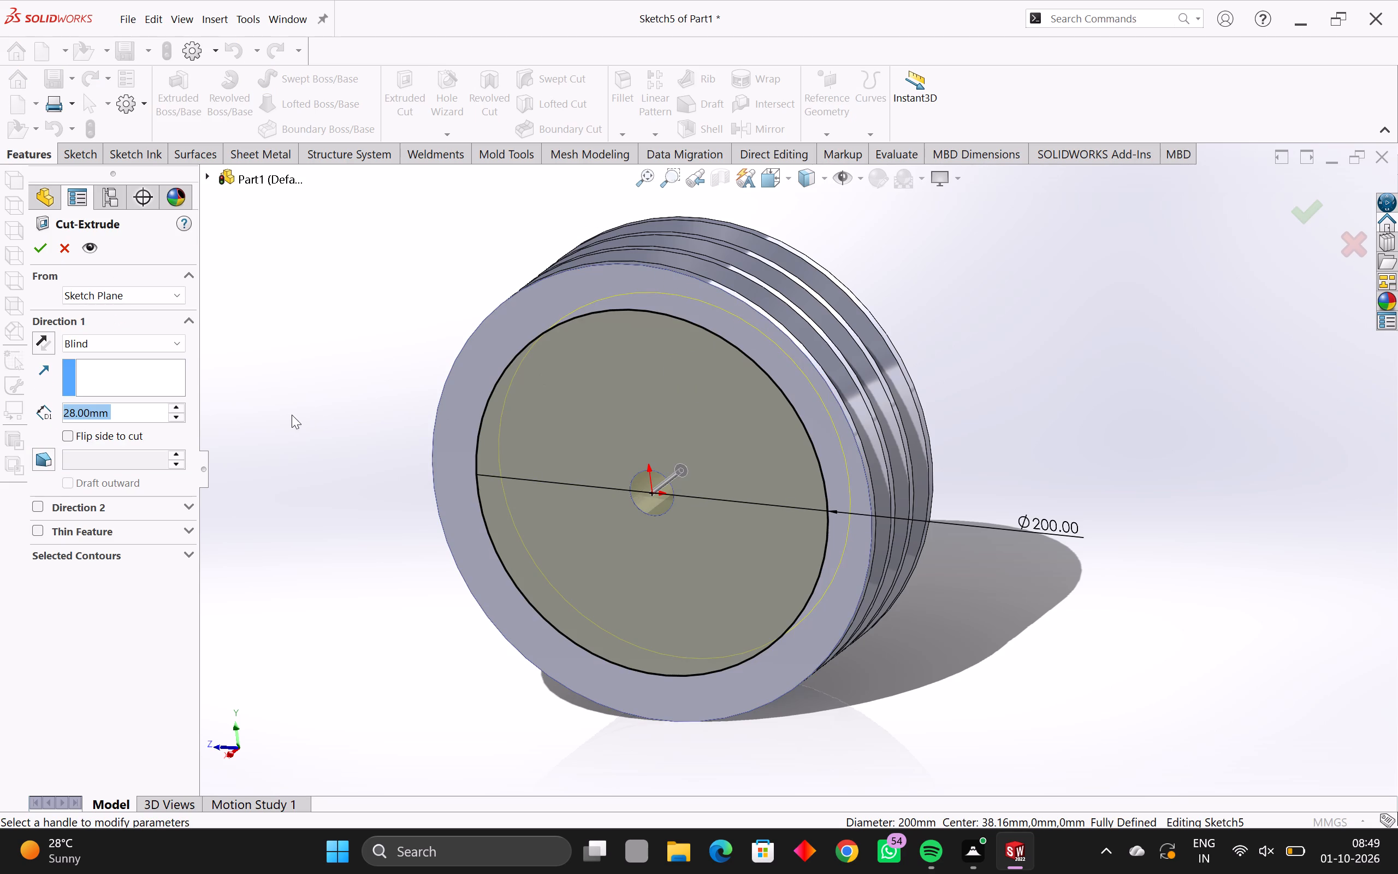
middle_click_drag(785, 429, 699, 454)
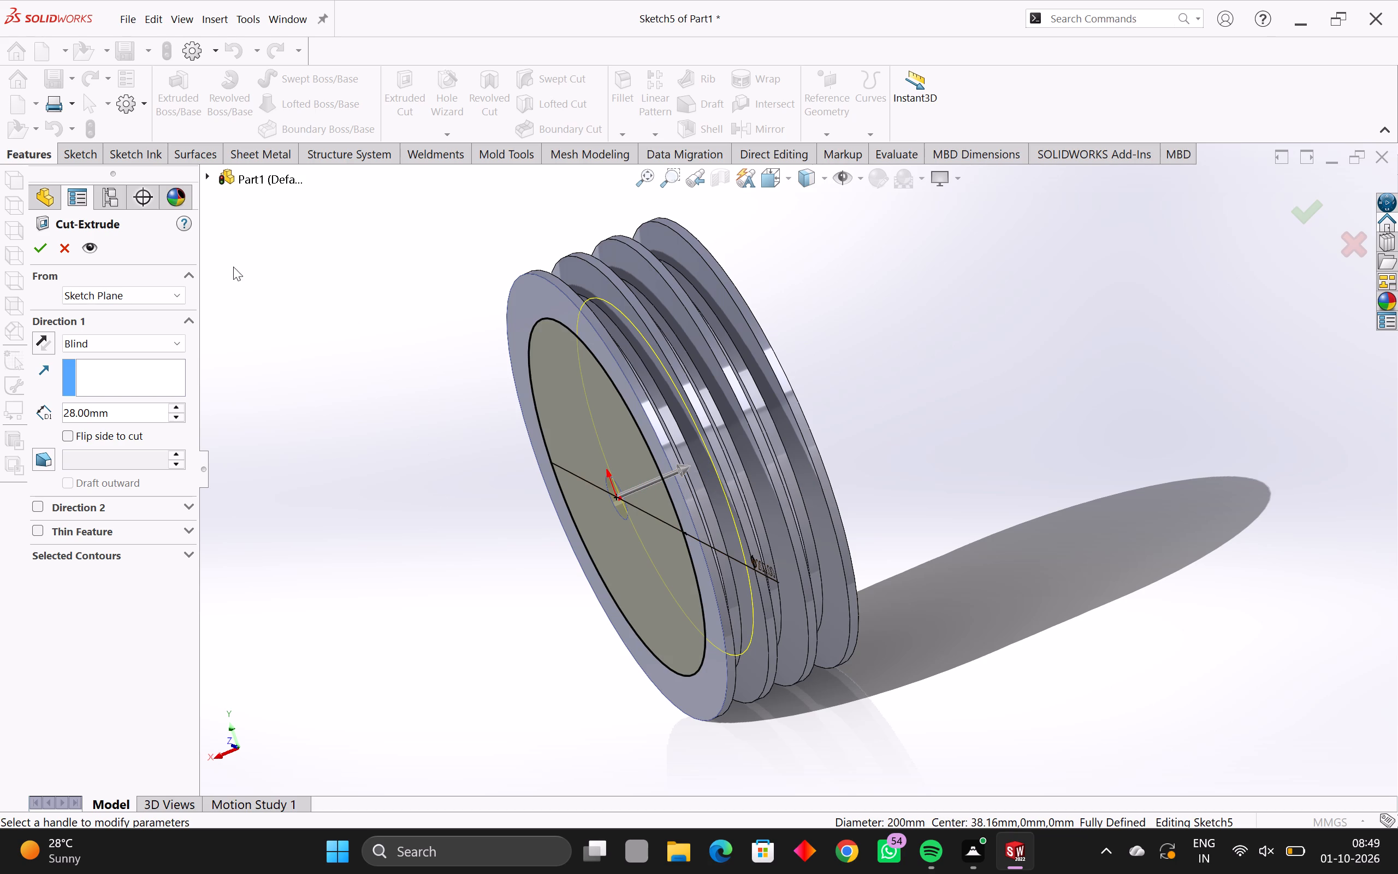
left_click(42, 247)
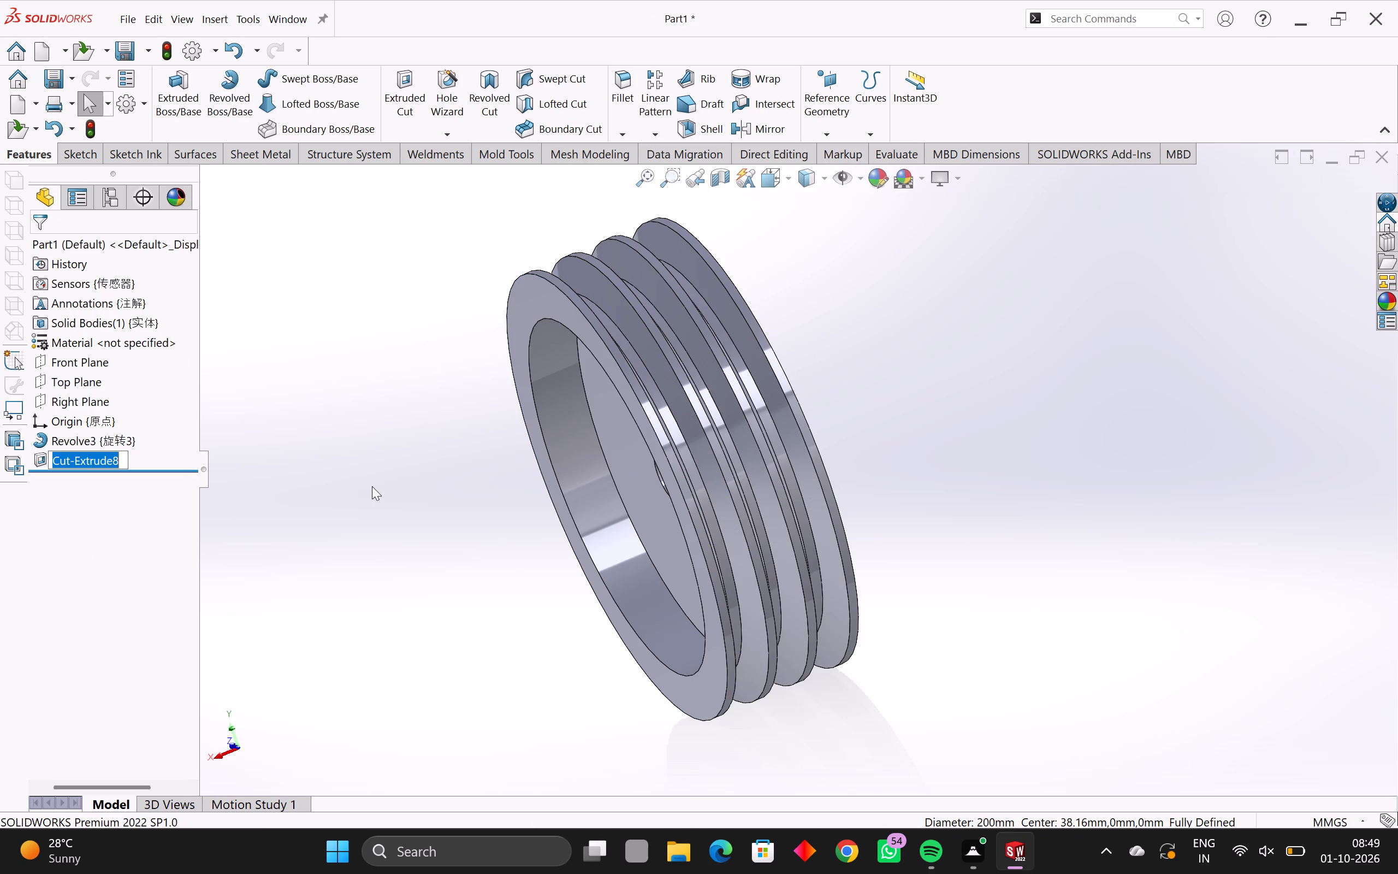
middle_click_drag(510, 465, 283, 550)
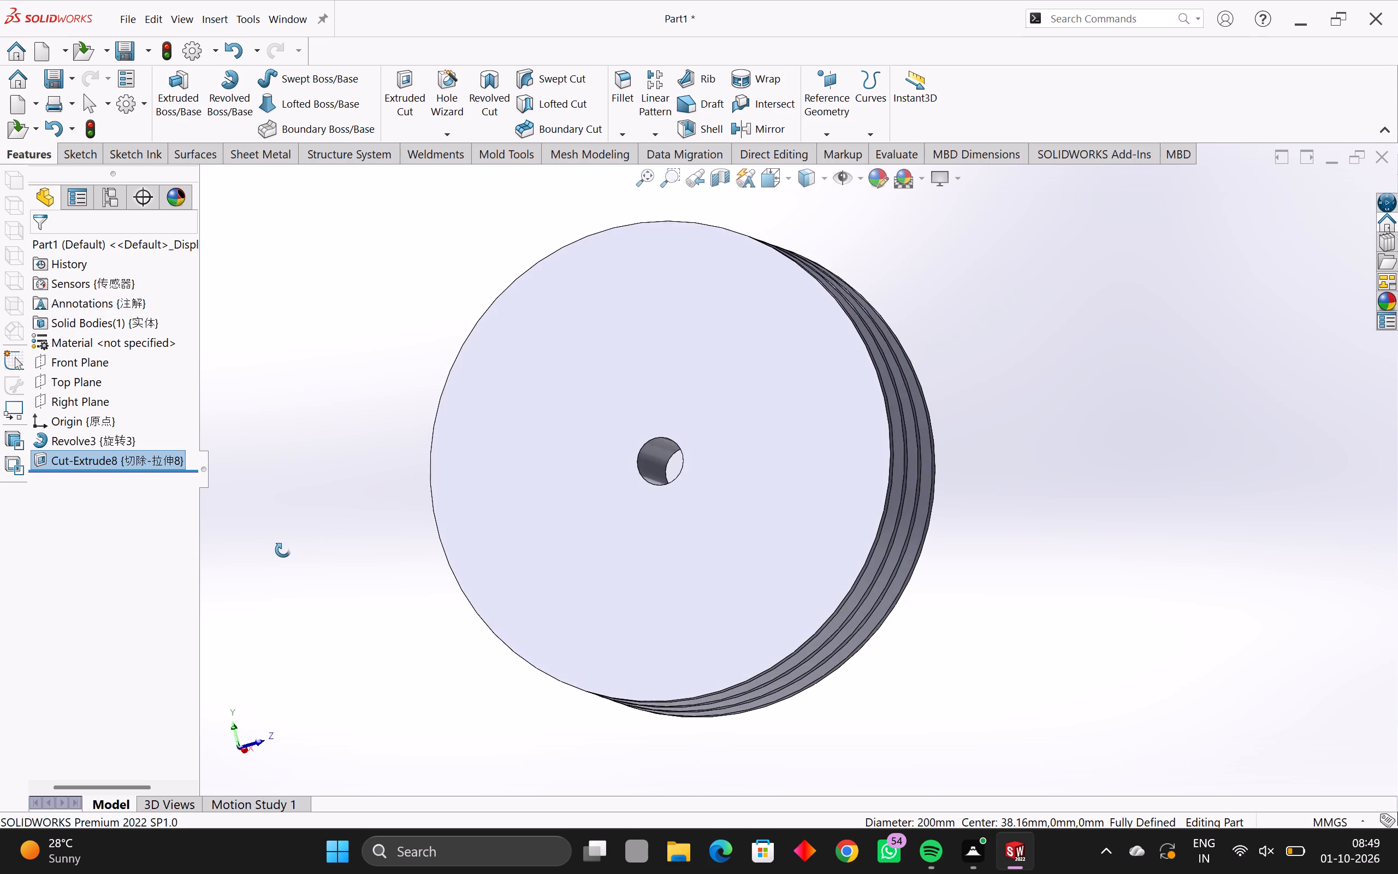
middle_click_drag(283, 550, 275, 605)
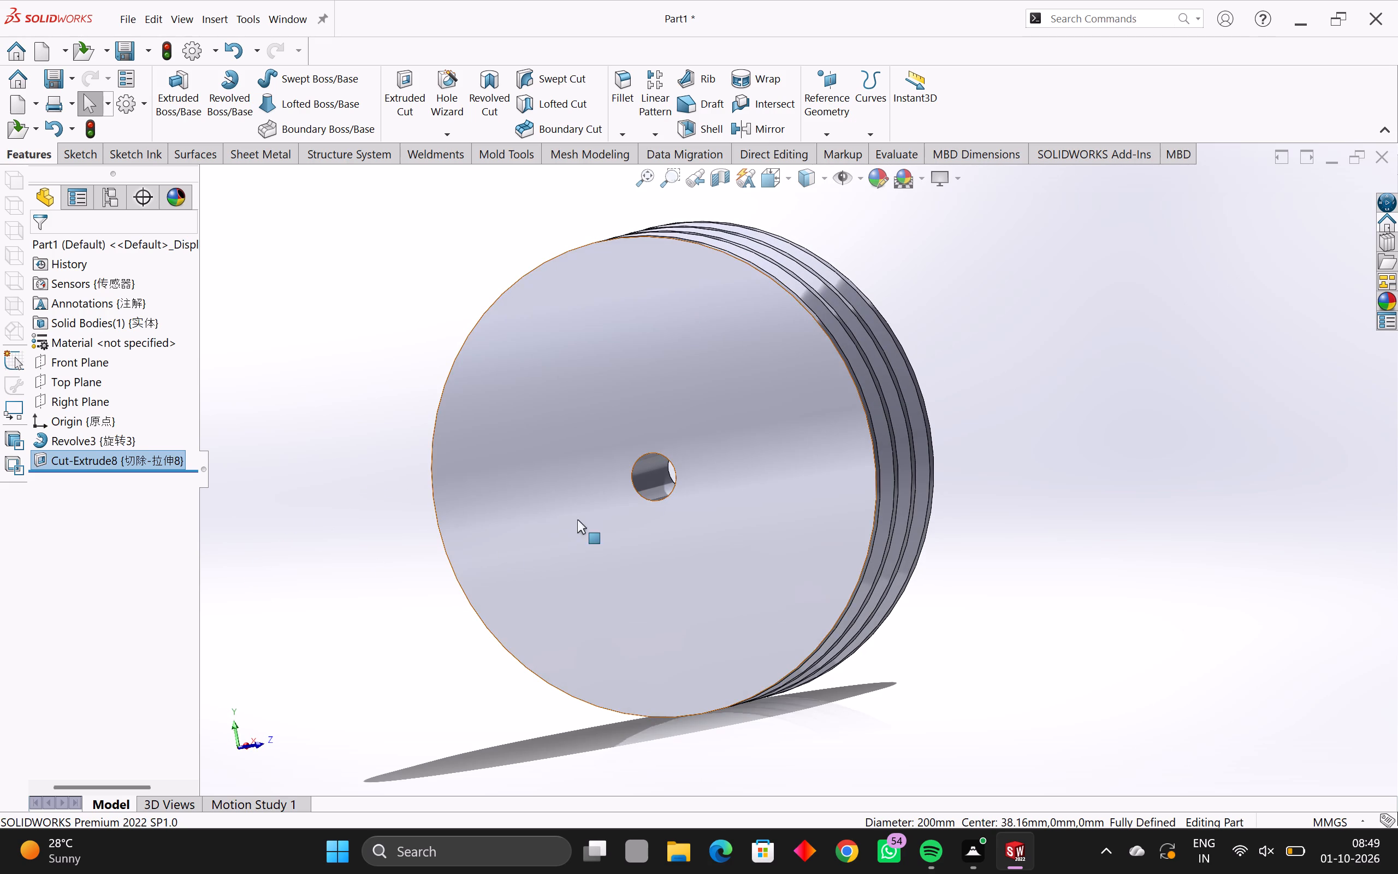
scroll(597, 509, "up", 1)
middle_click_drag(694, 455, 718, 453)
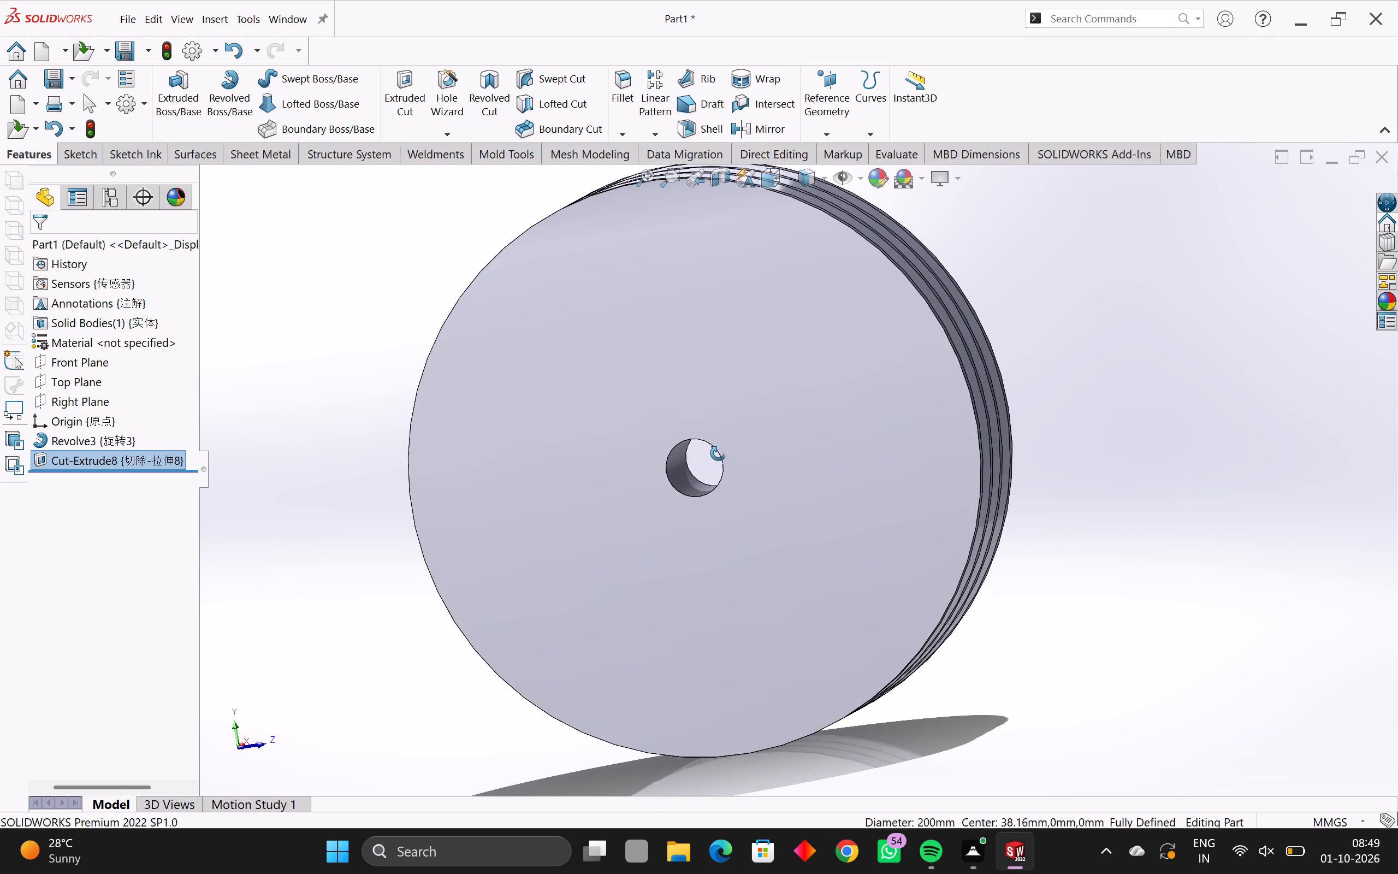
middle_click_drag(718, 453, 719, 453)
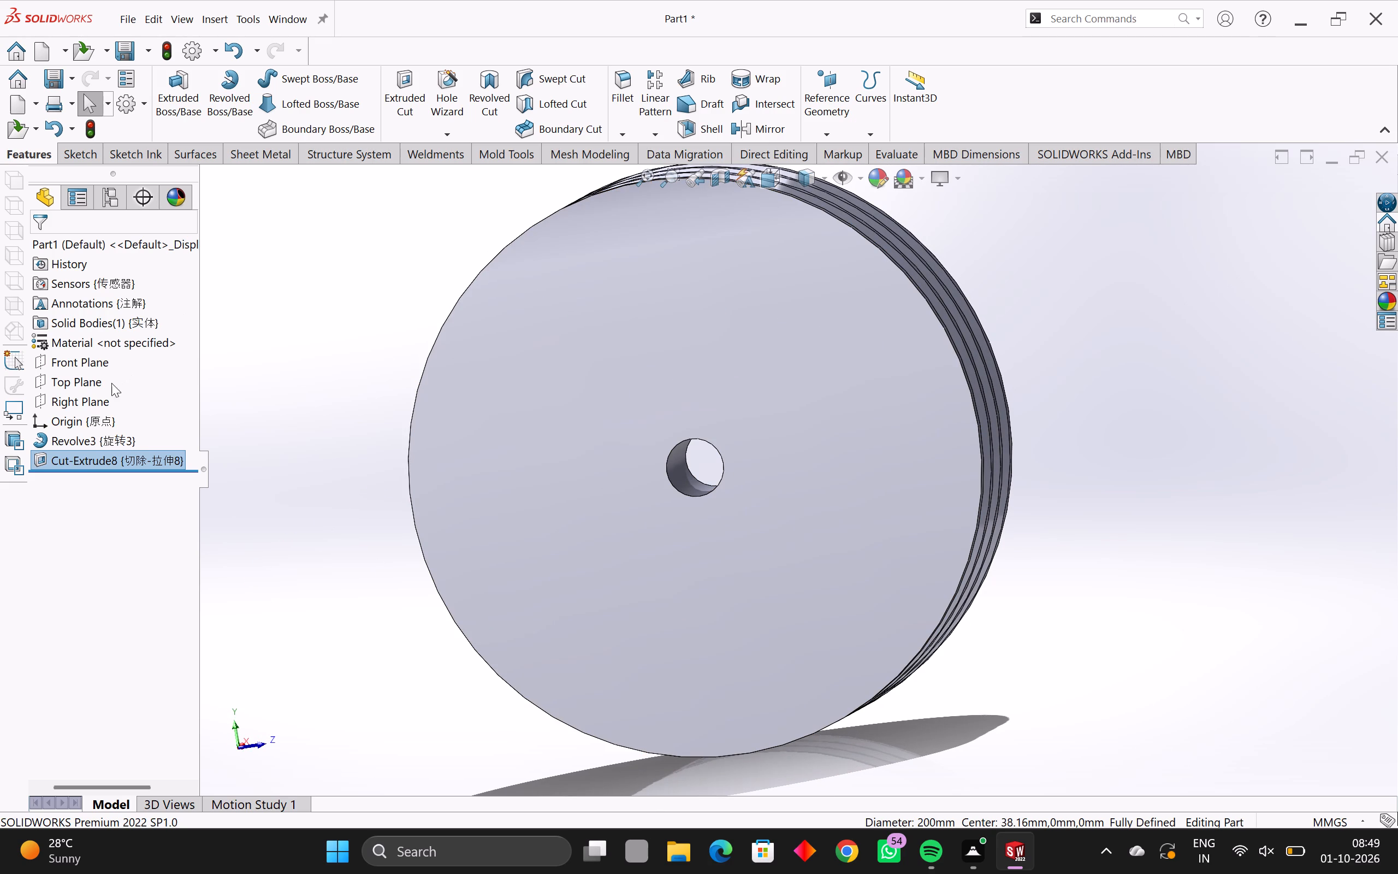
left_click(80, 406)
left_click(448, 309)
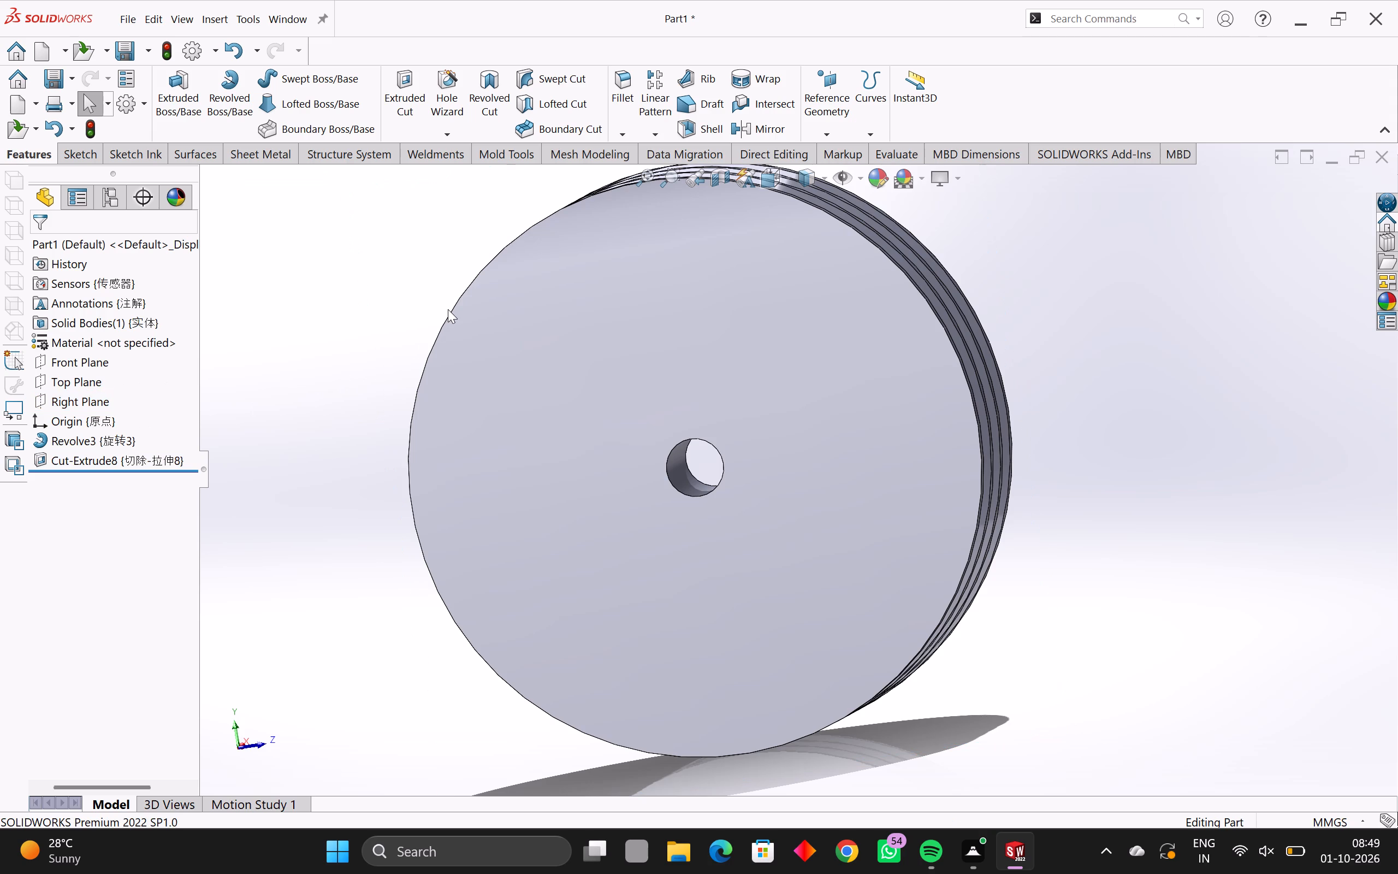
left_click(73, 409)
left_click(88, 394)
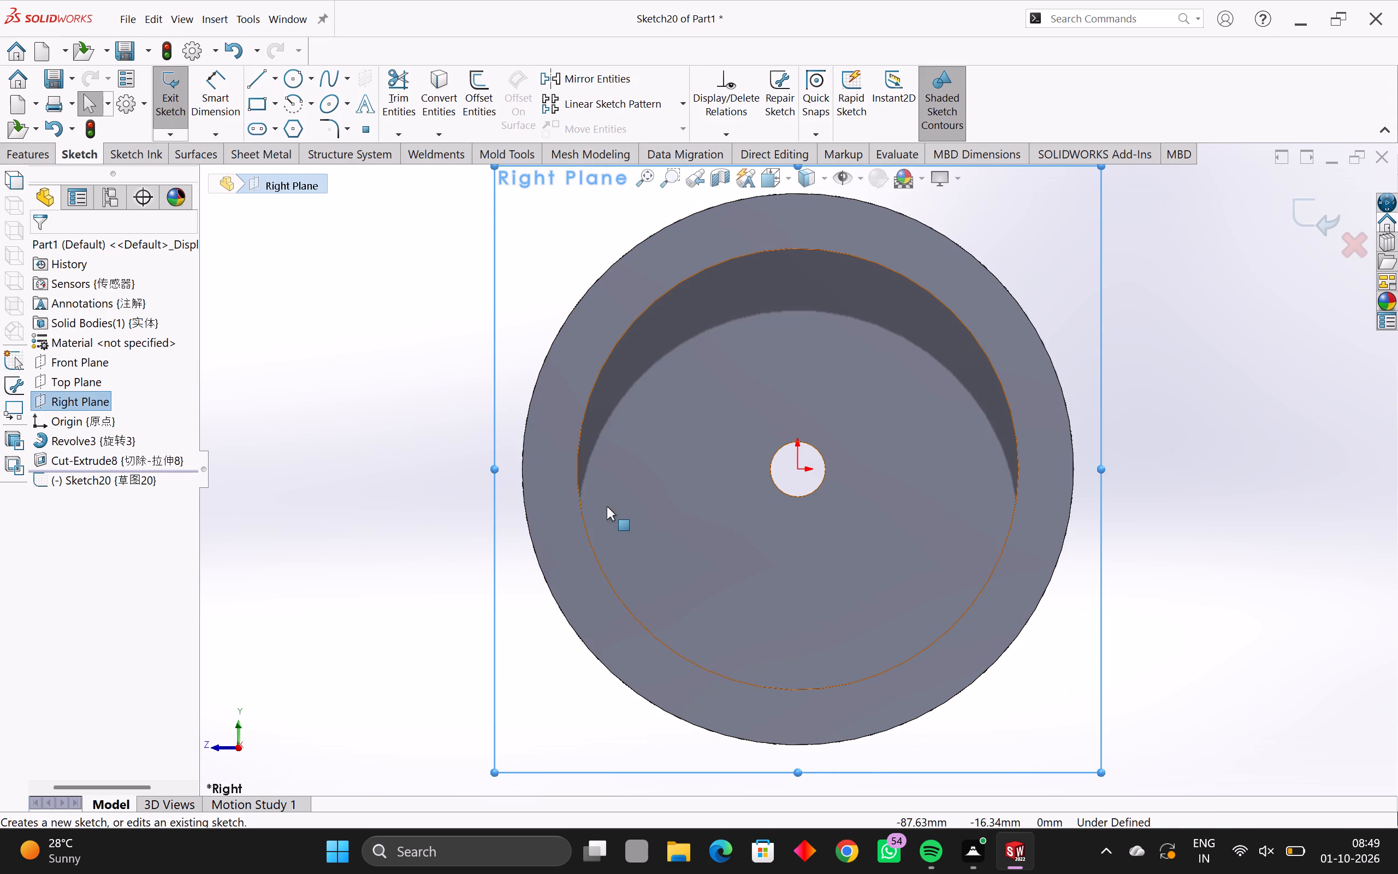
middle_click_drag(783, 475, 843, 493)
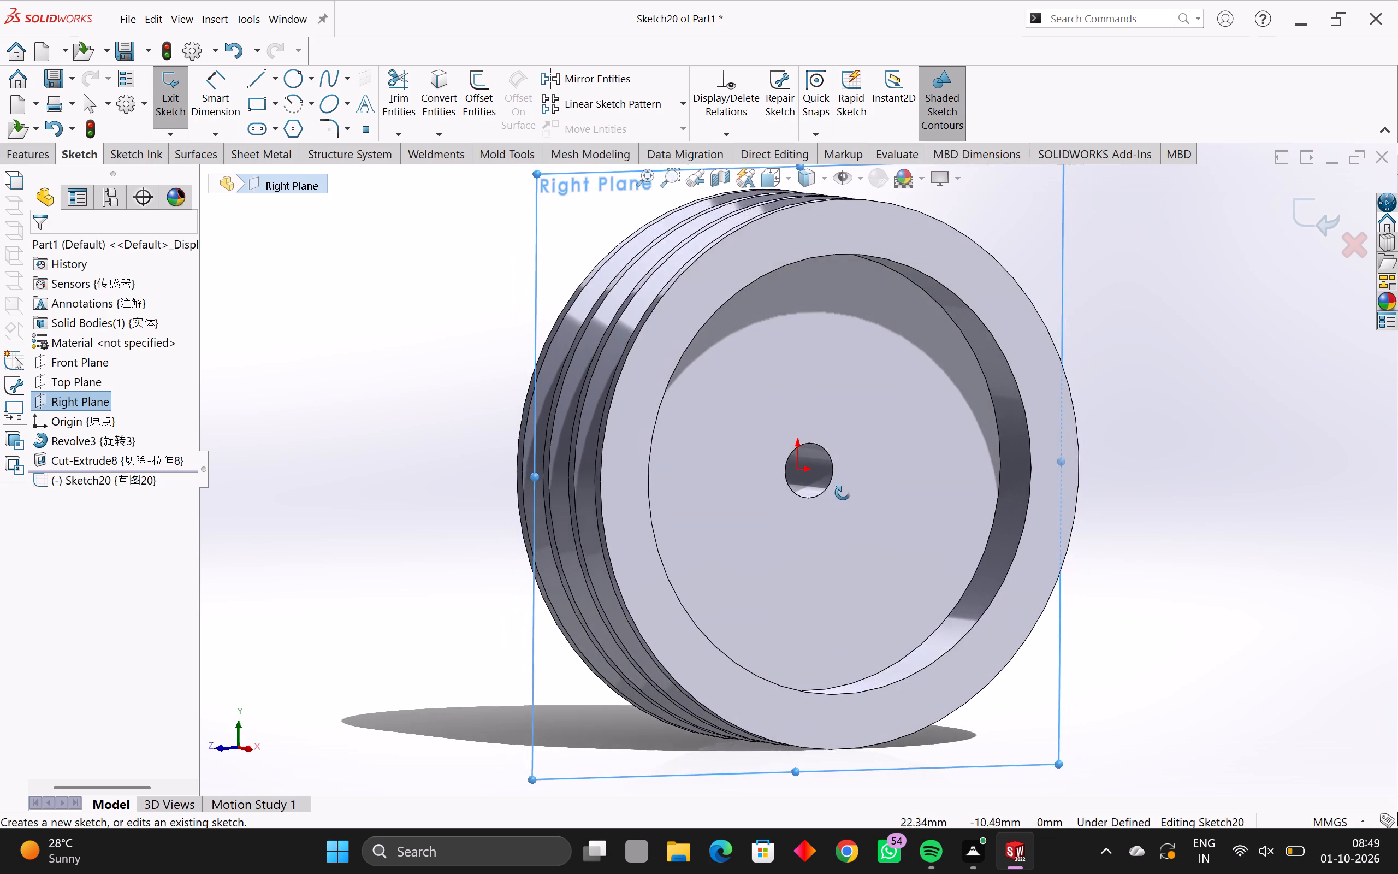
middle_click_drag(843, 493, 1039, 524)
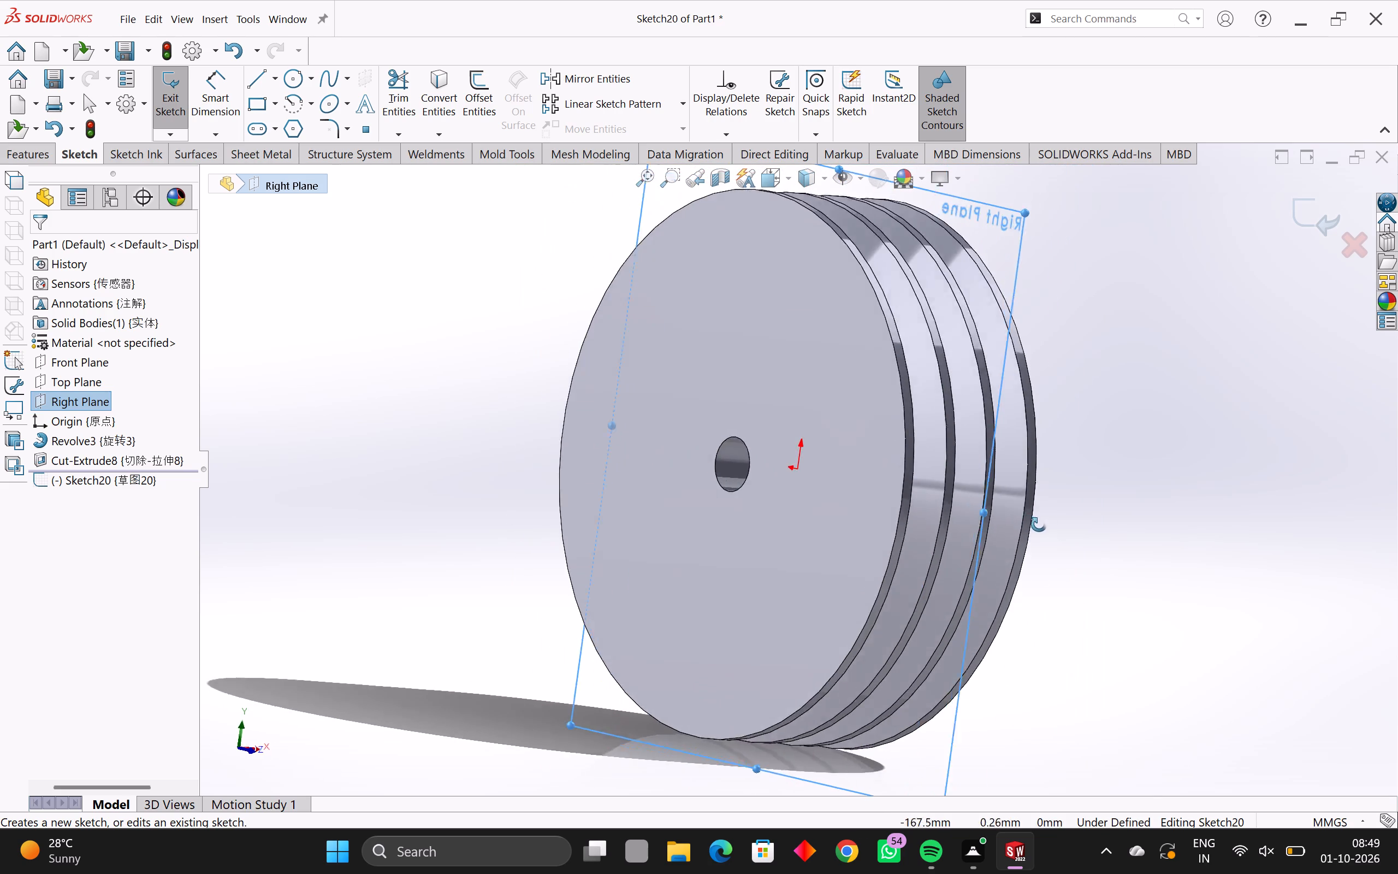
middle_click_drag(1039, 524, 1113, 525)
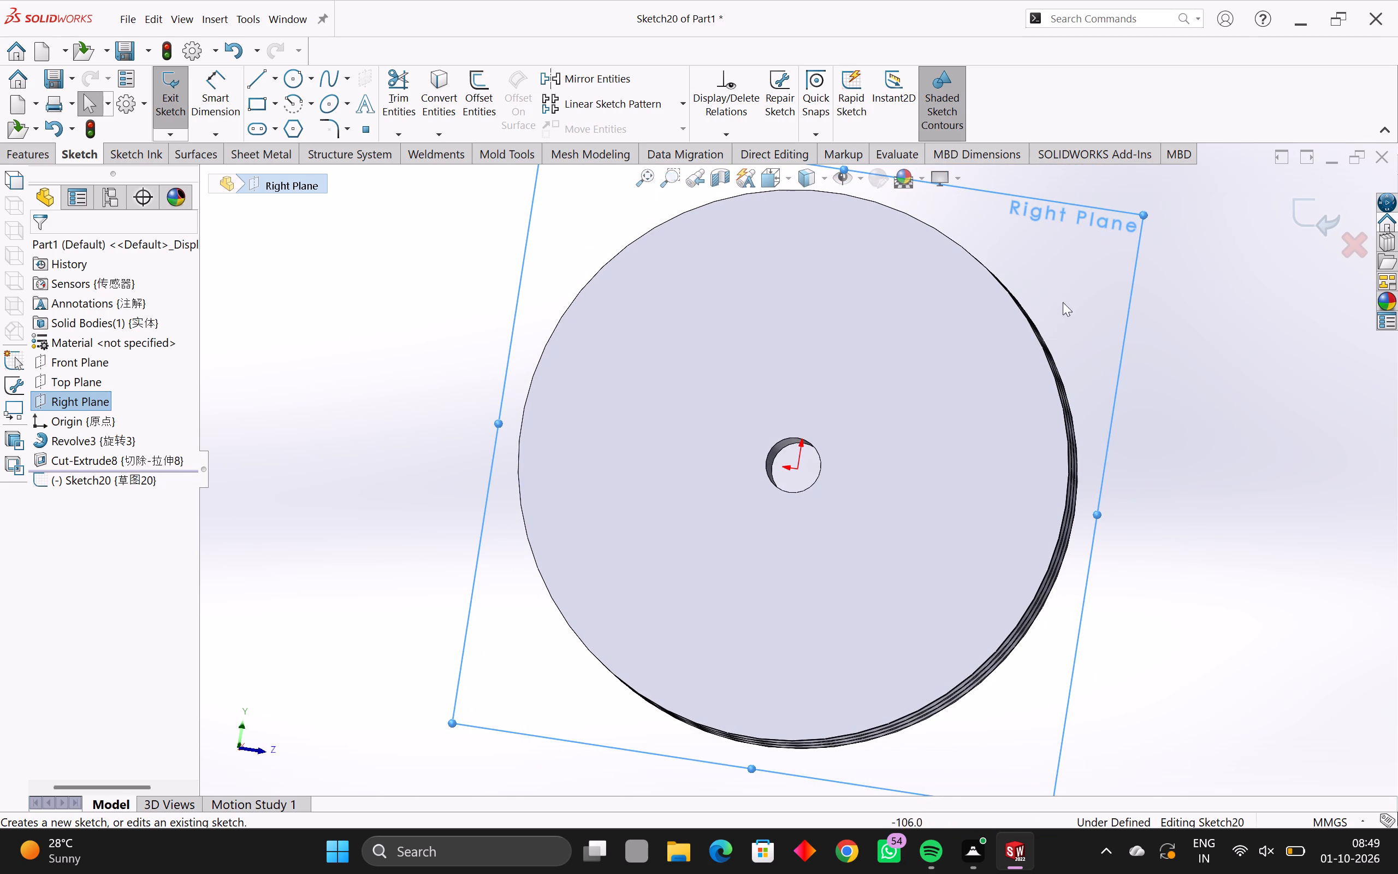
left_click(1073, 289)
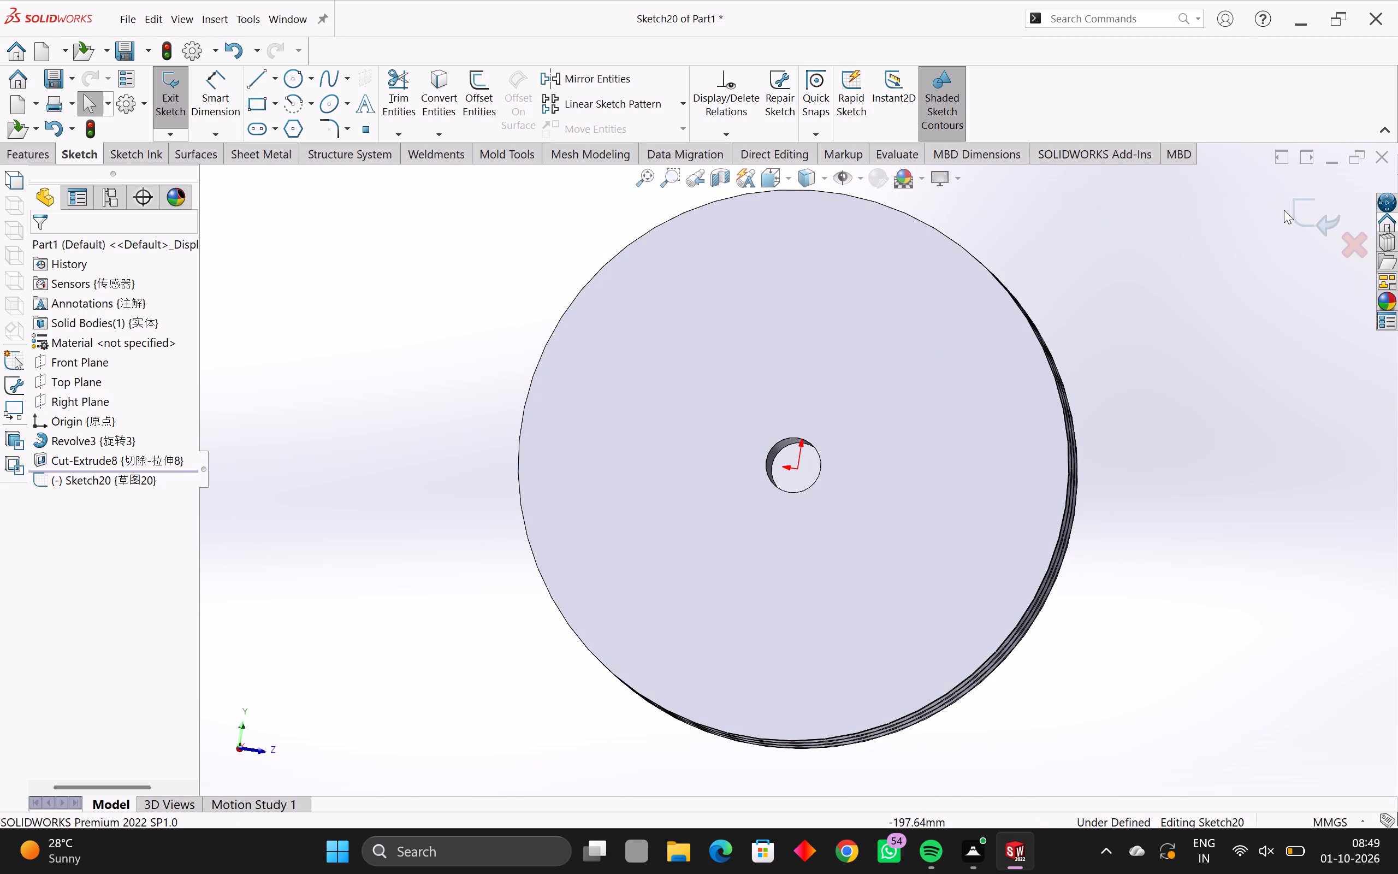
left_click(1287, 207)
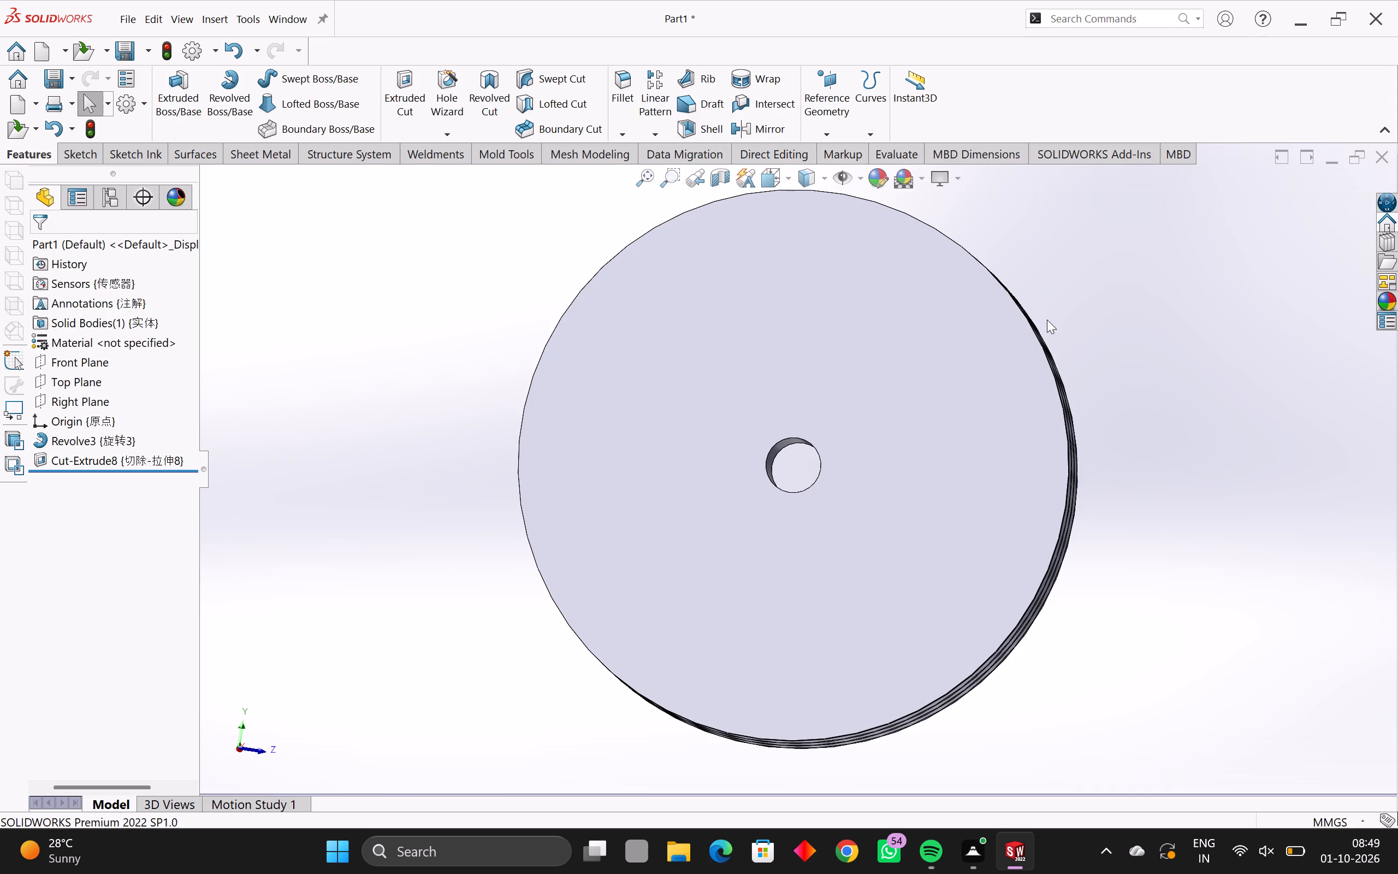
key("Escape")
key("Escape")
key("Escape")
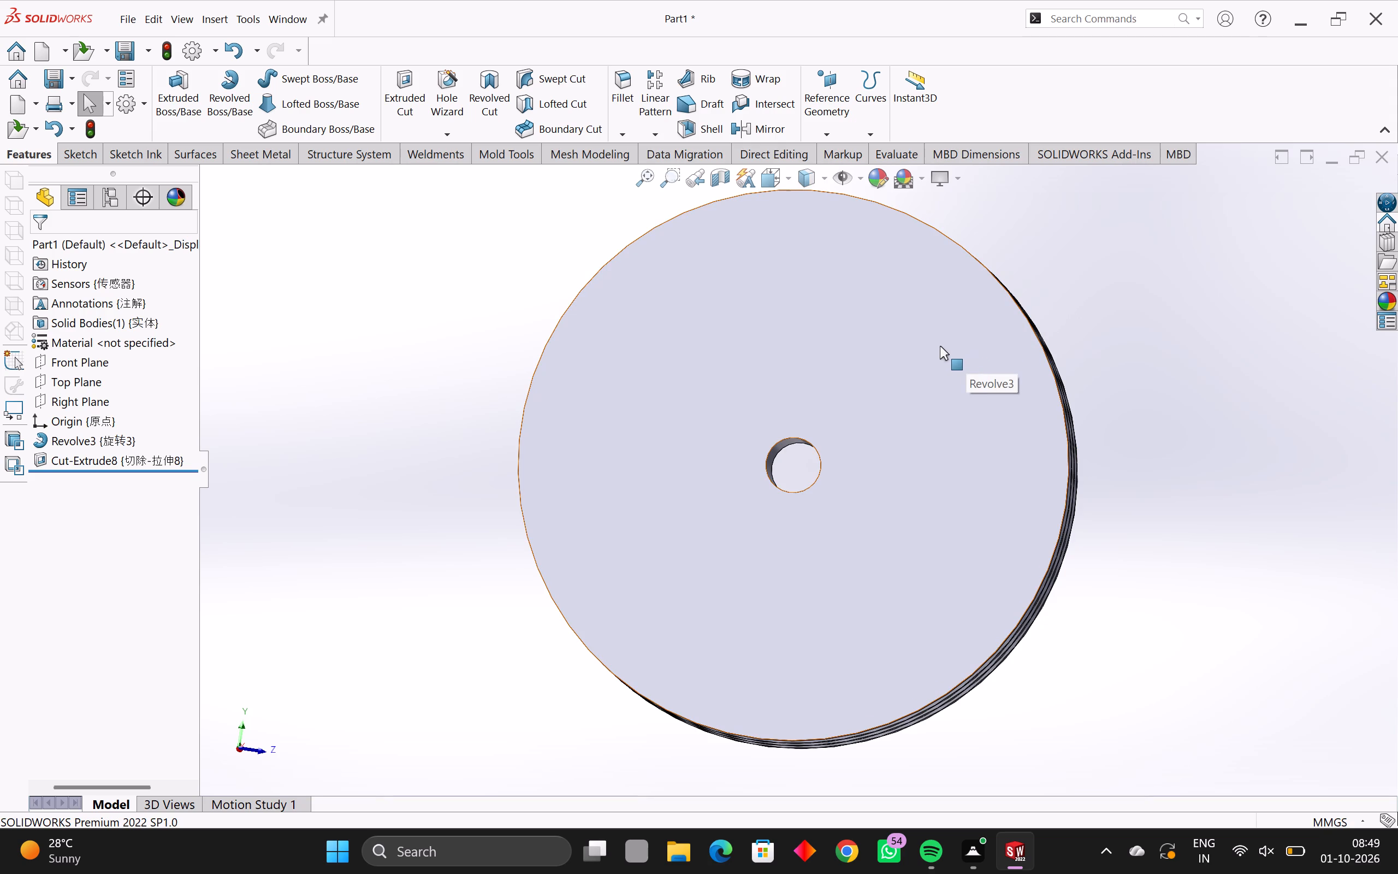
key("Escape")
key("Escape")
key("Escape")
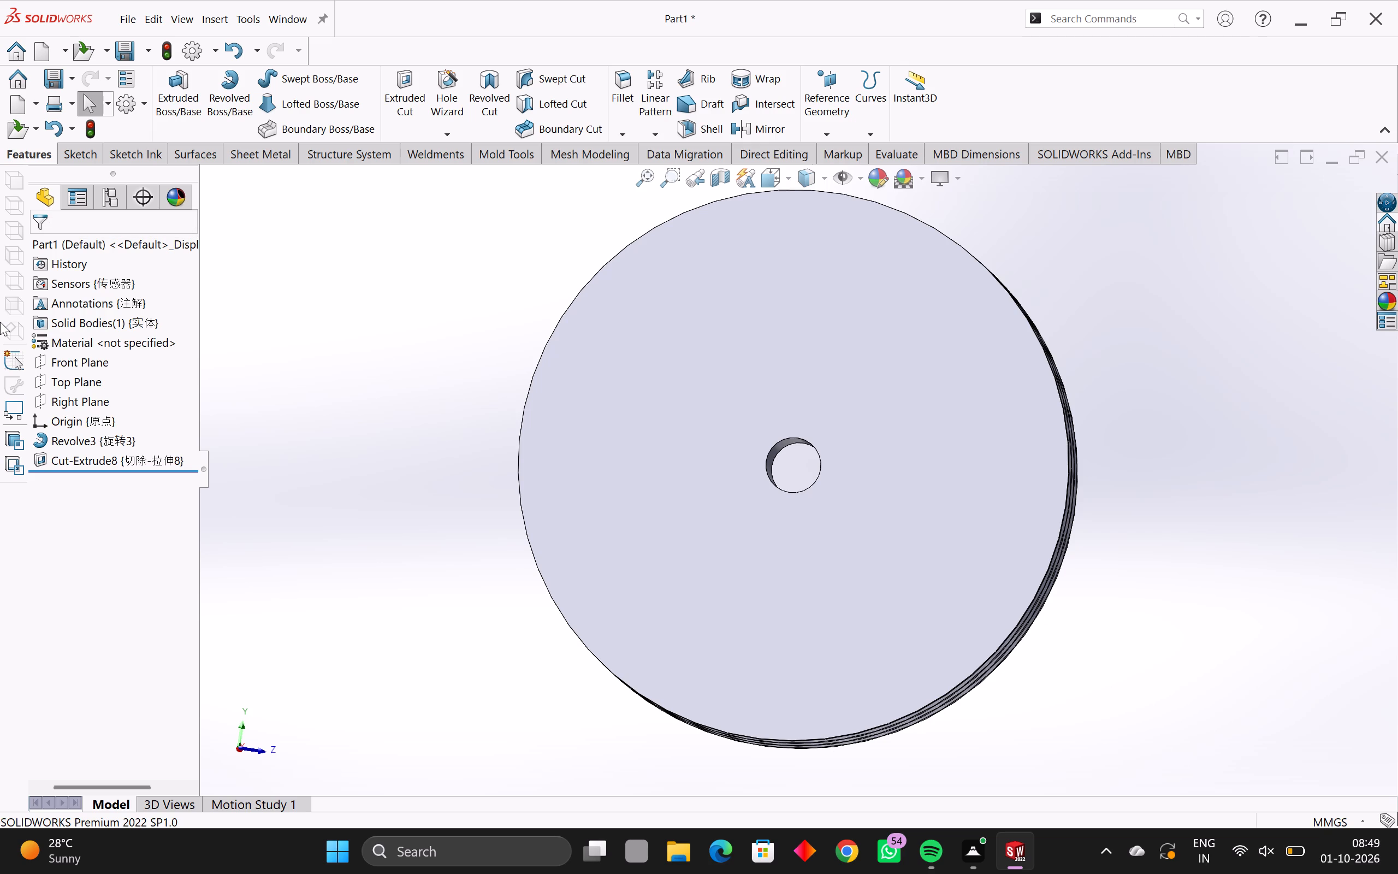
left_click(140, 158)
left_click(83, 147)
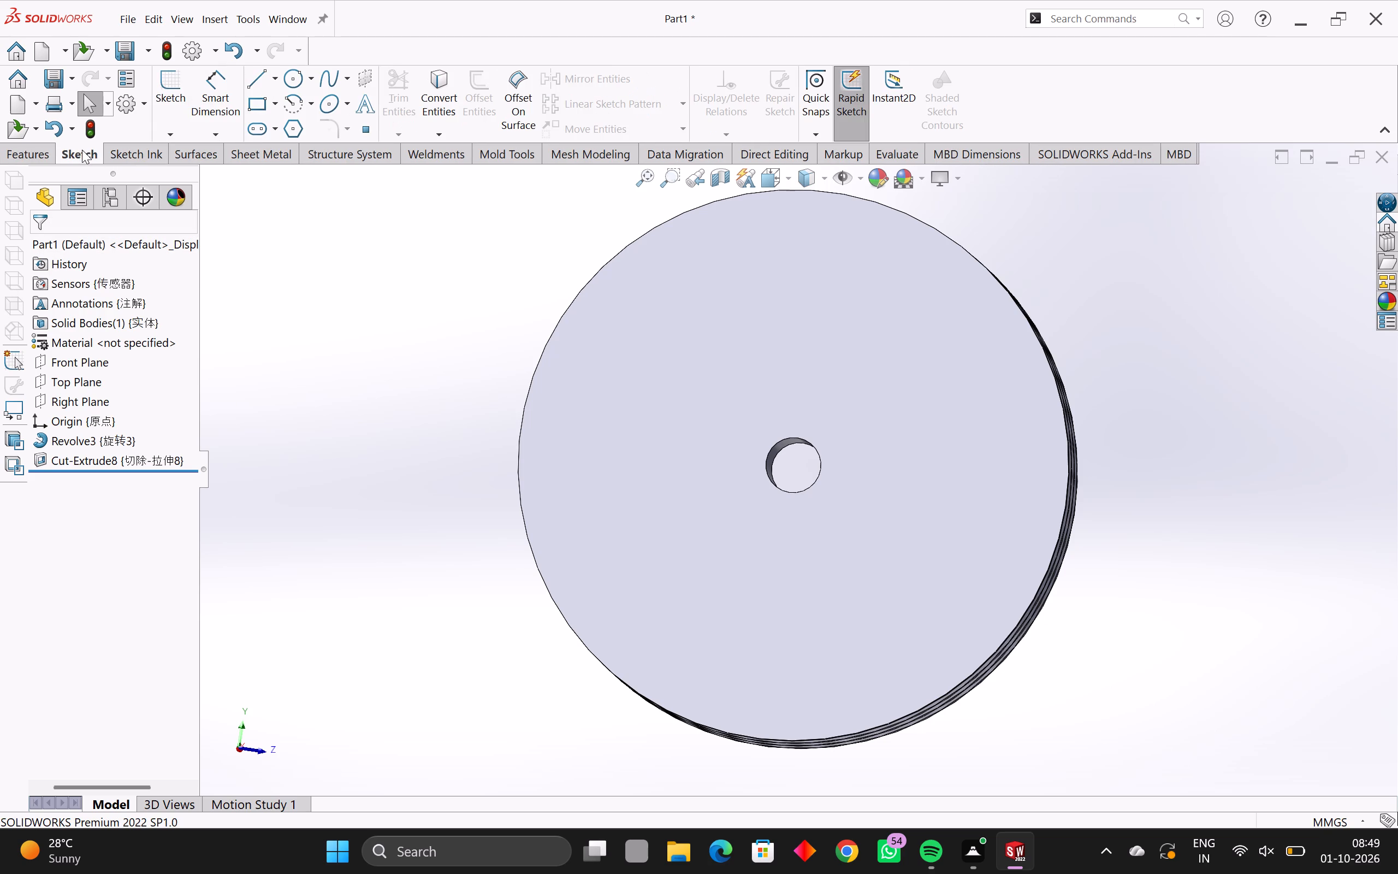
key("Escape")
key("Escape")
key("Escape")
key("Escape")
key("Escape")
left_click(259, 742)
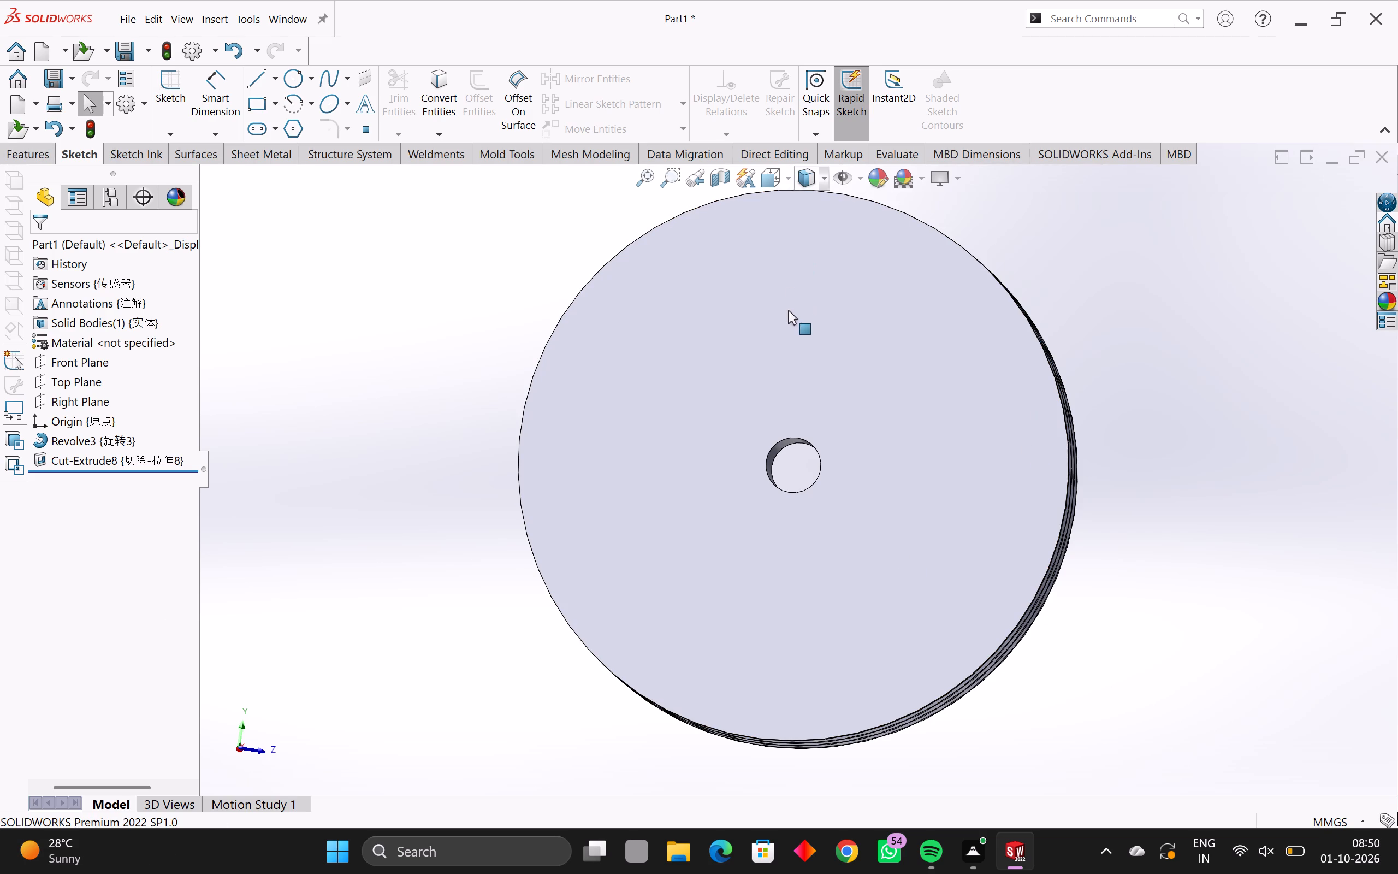
Examine the pulley's recess and bore in a section view on the Front Plane, and close it without keeping the section.
middle_click_drag(788, 310, 923, 363)
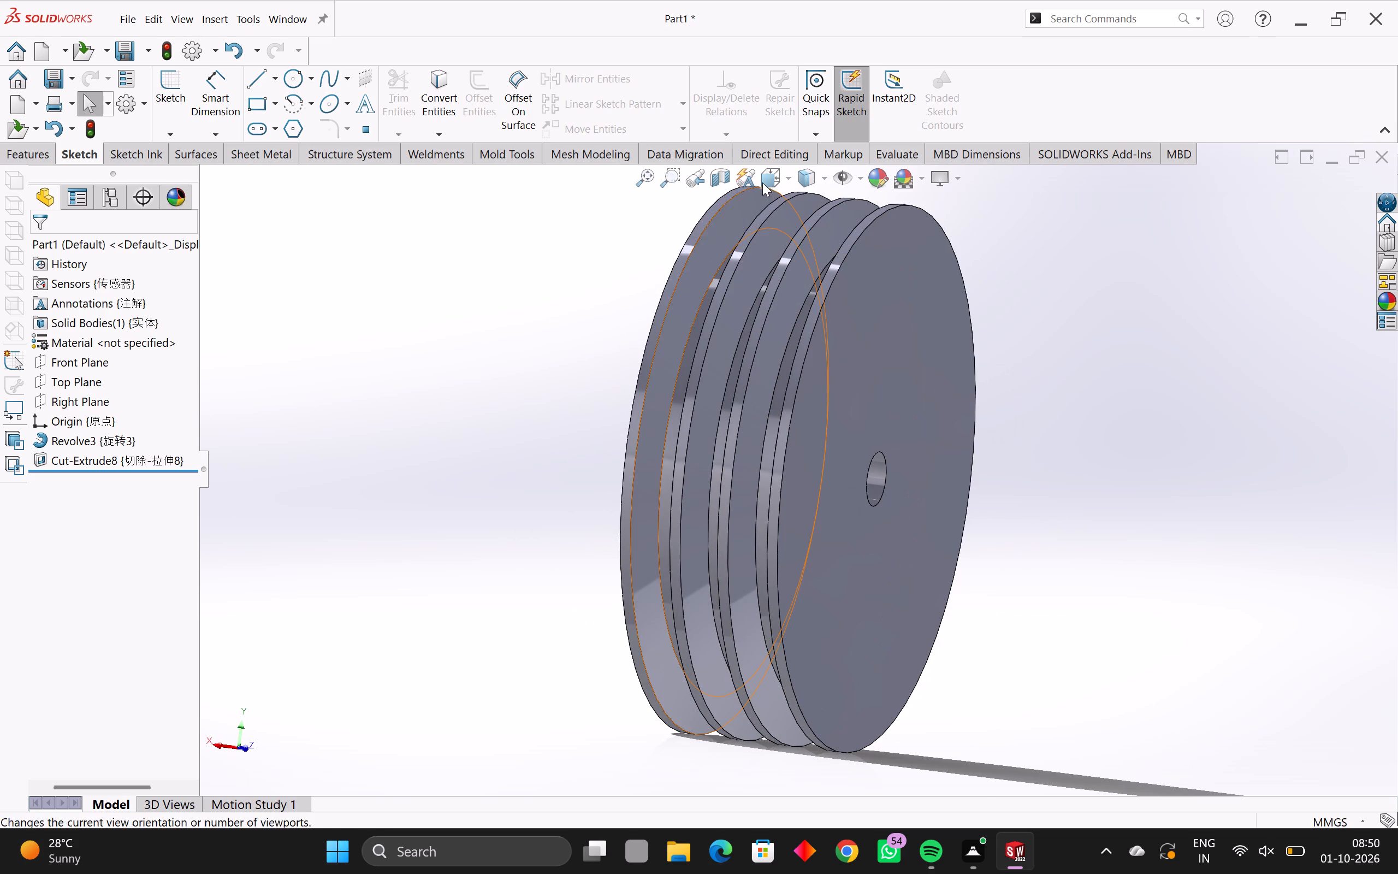
left_click(728, 174)
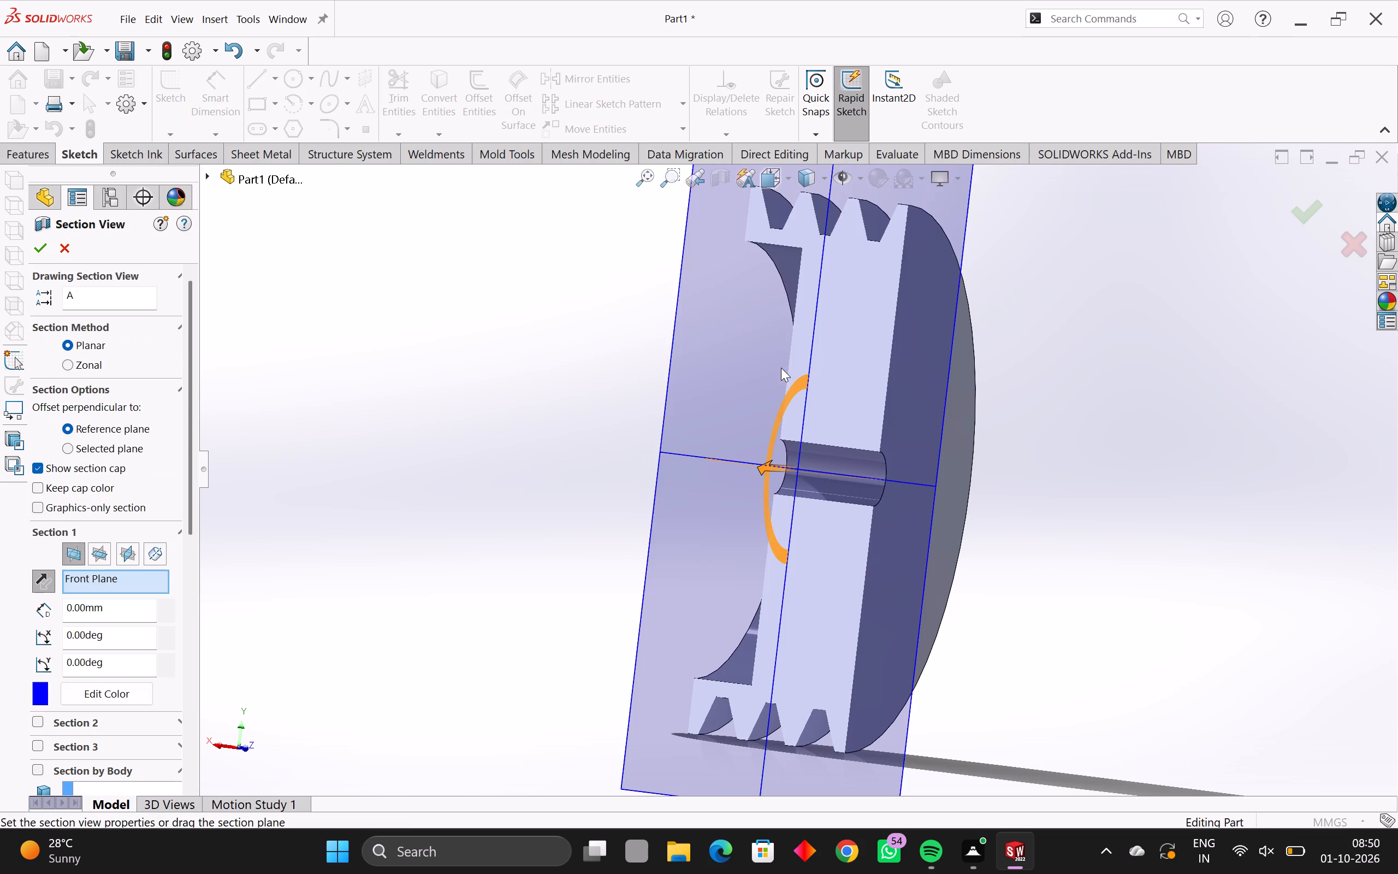
middle_click_drag(781, 368, 990, 379)
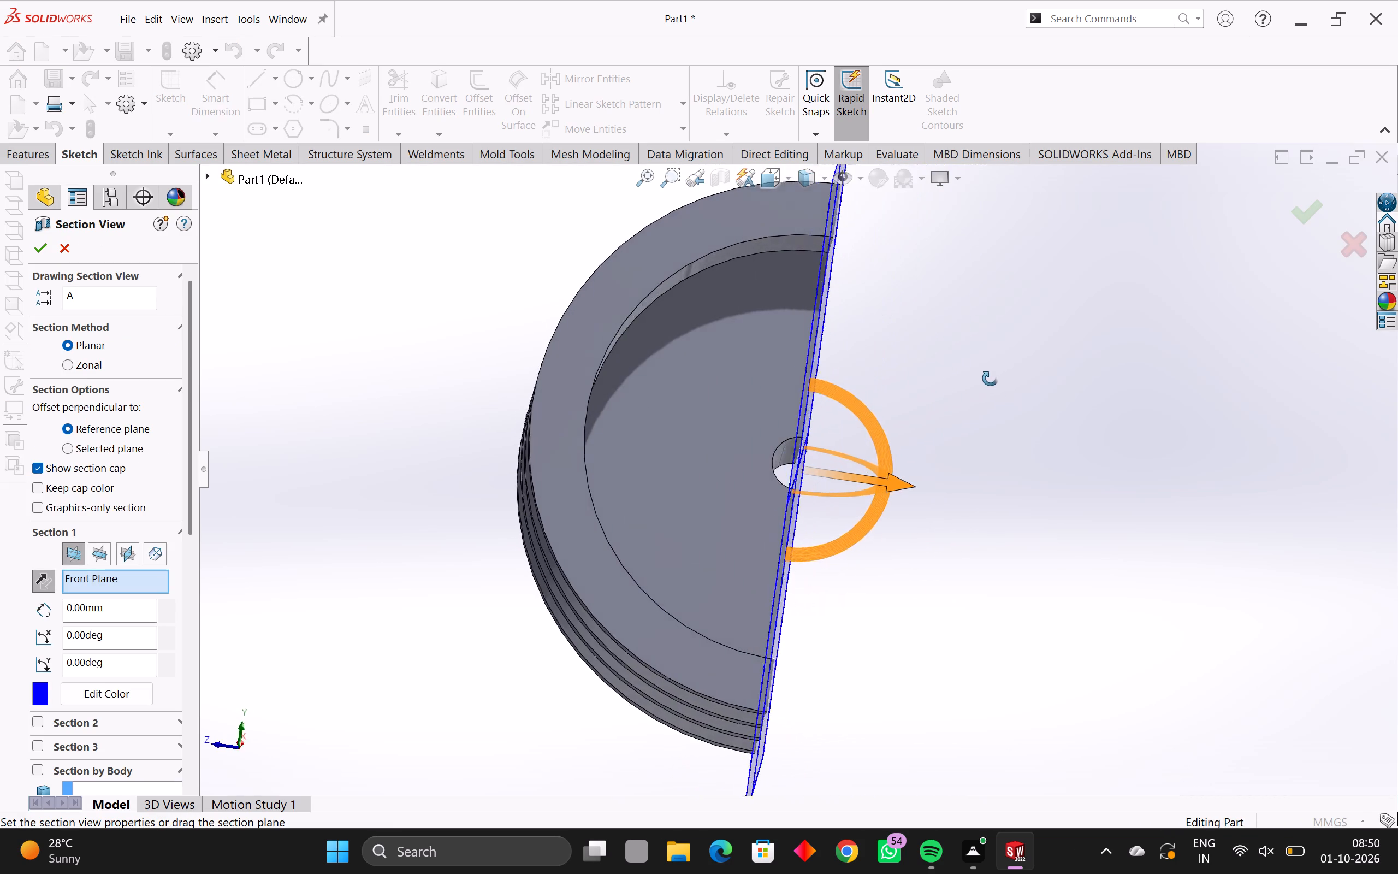
middle_click_drag(990, 379, 643, 508)
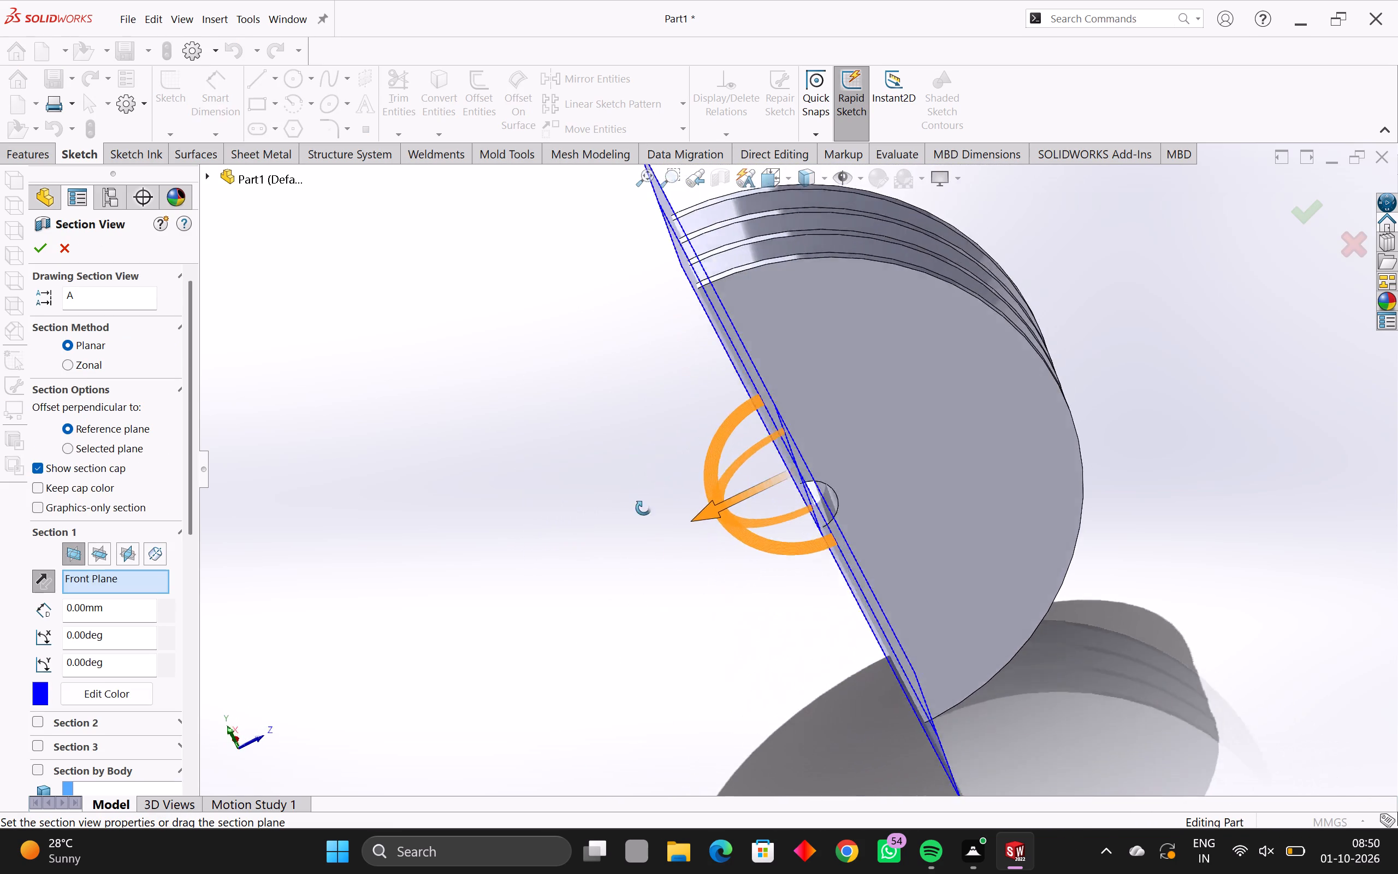
middle_click_drag(643, 508, 104, 723)
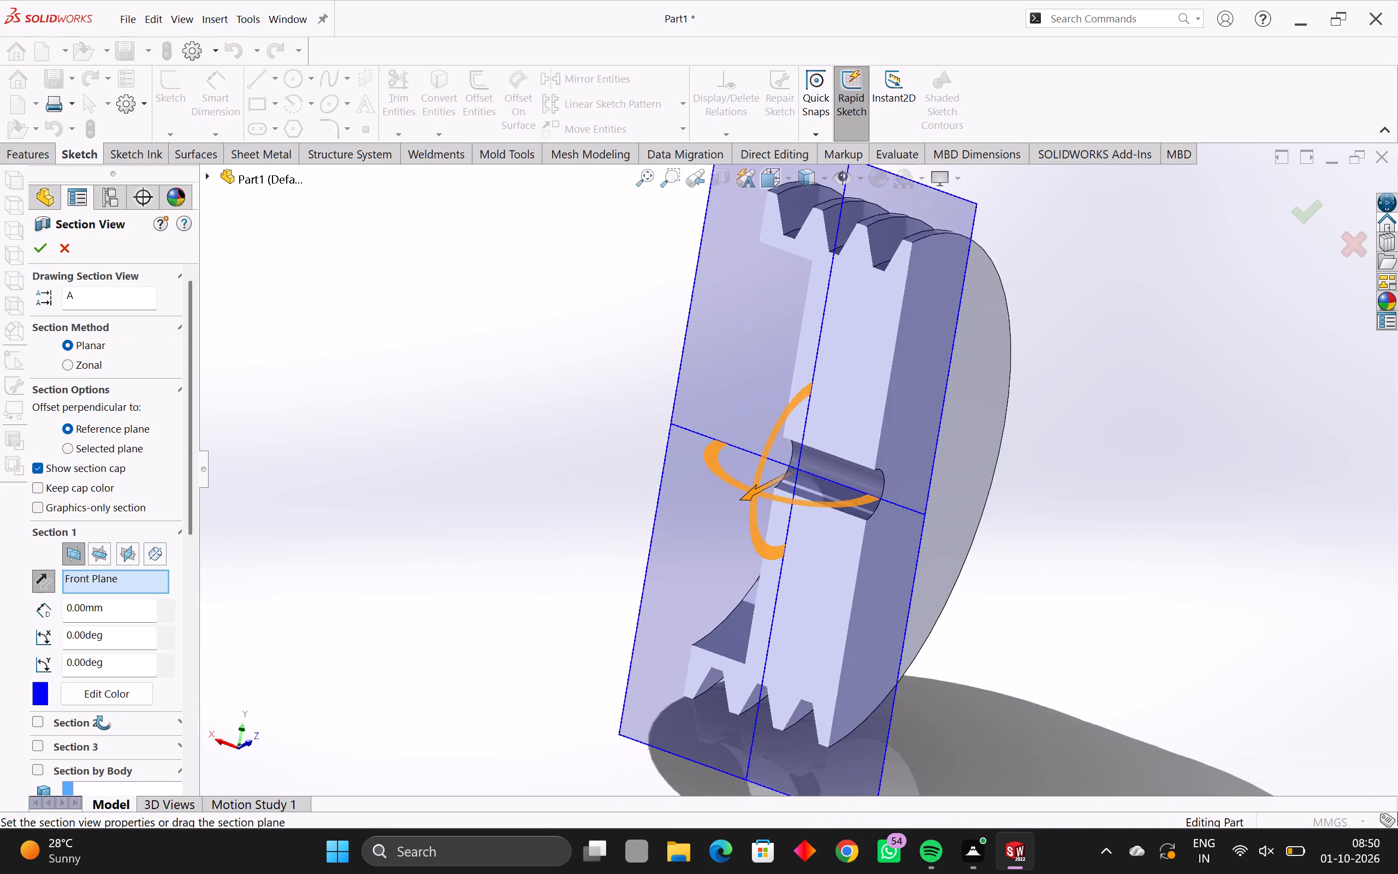
middle_click_drag(104, 723, 171, 730)
key("Escape")
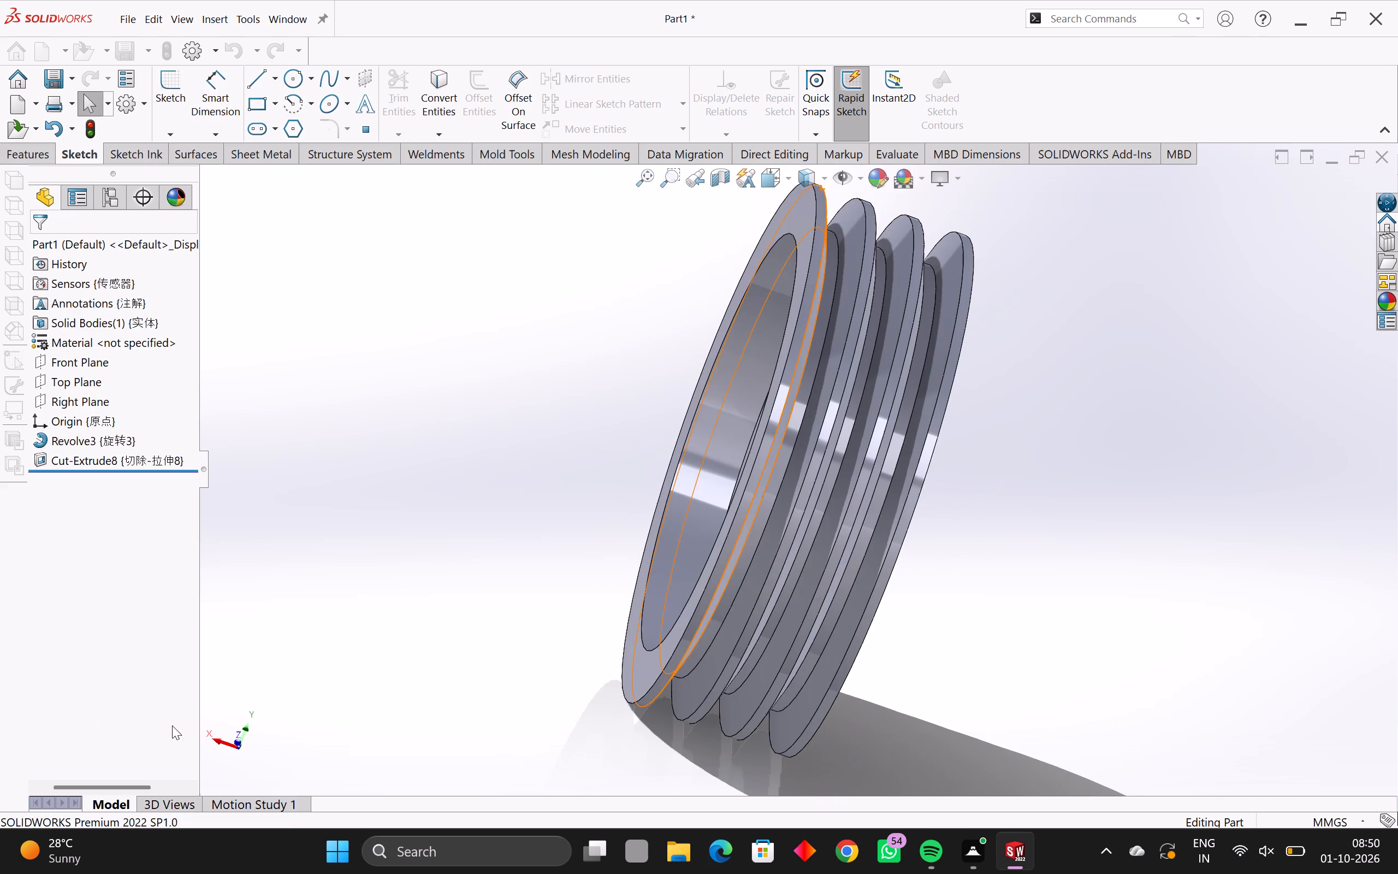
key("Escape")
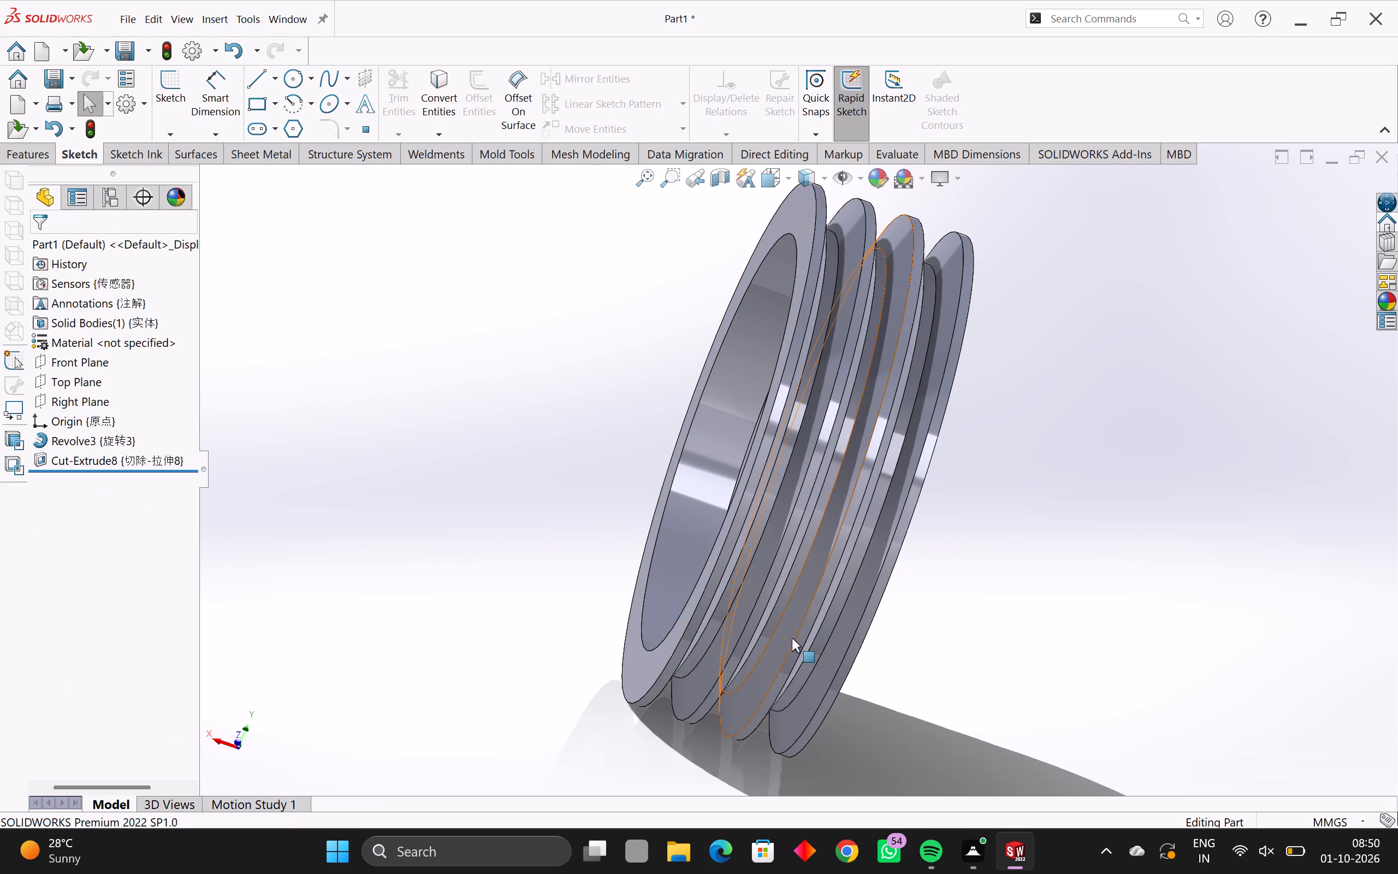
key("Escape")
key("Escape")
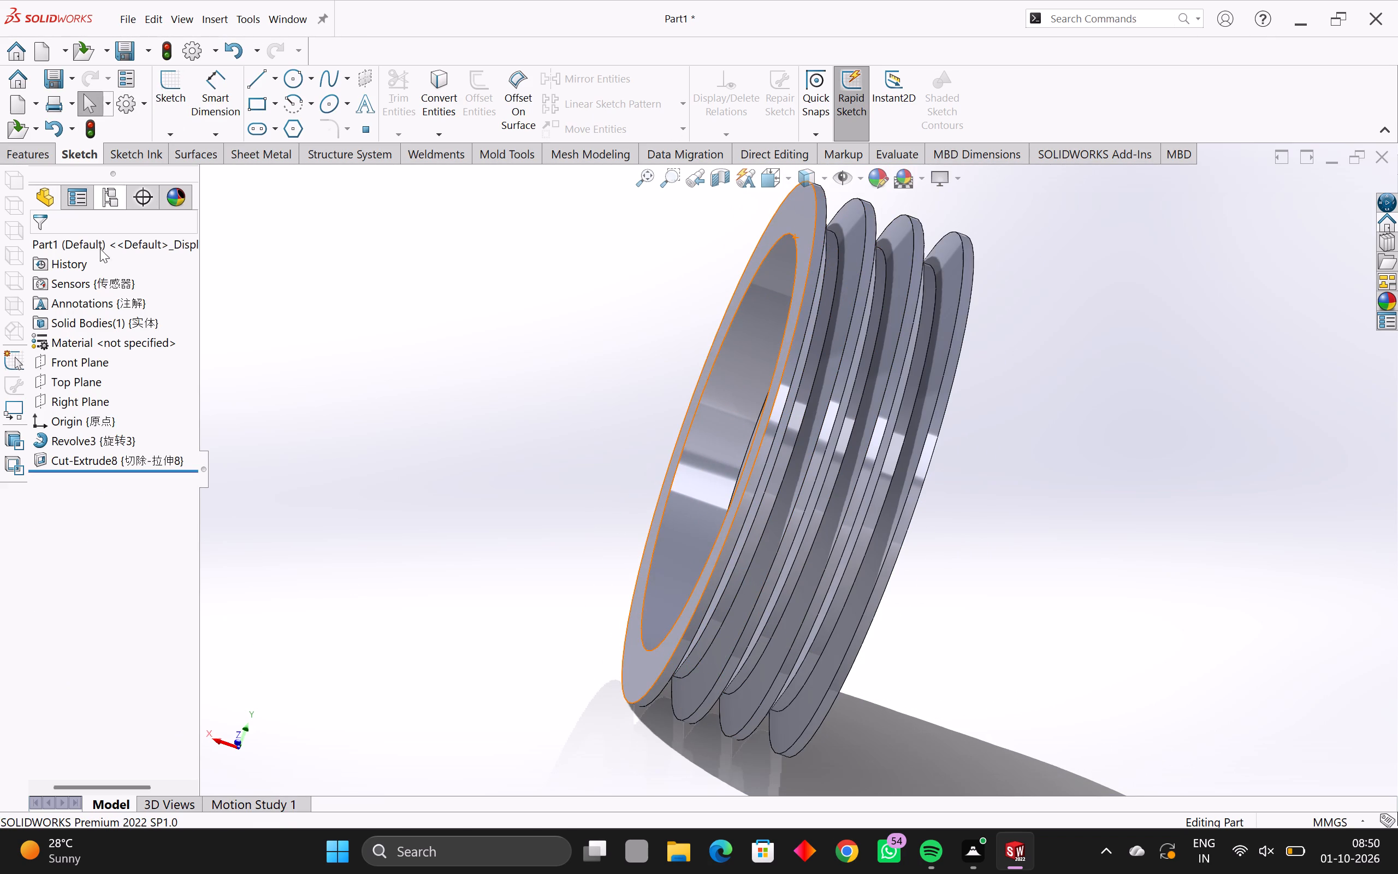
Turn off Rapid Sketch.
left_click(840, 120)
key("Escape")
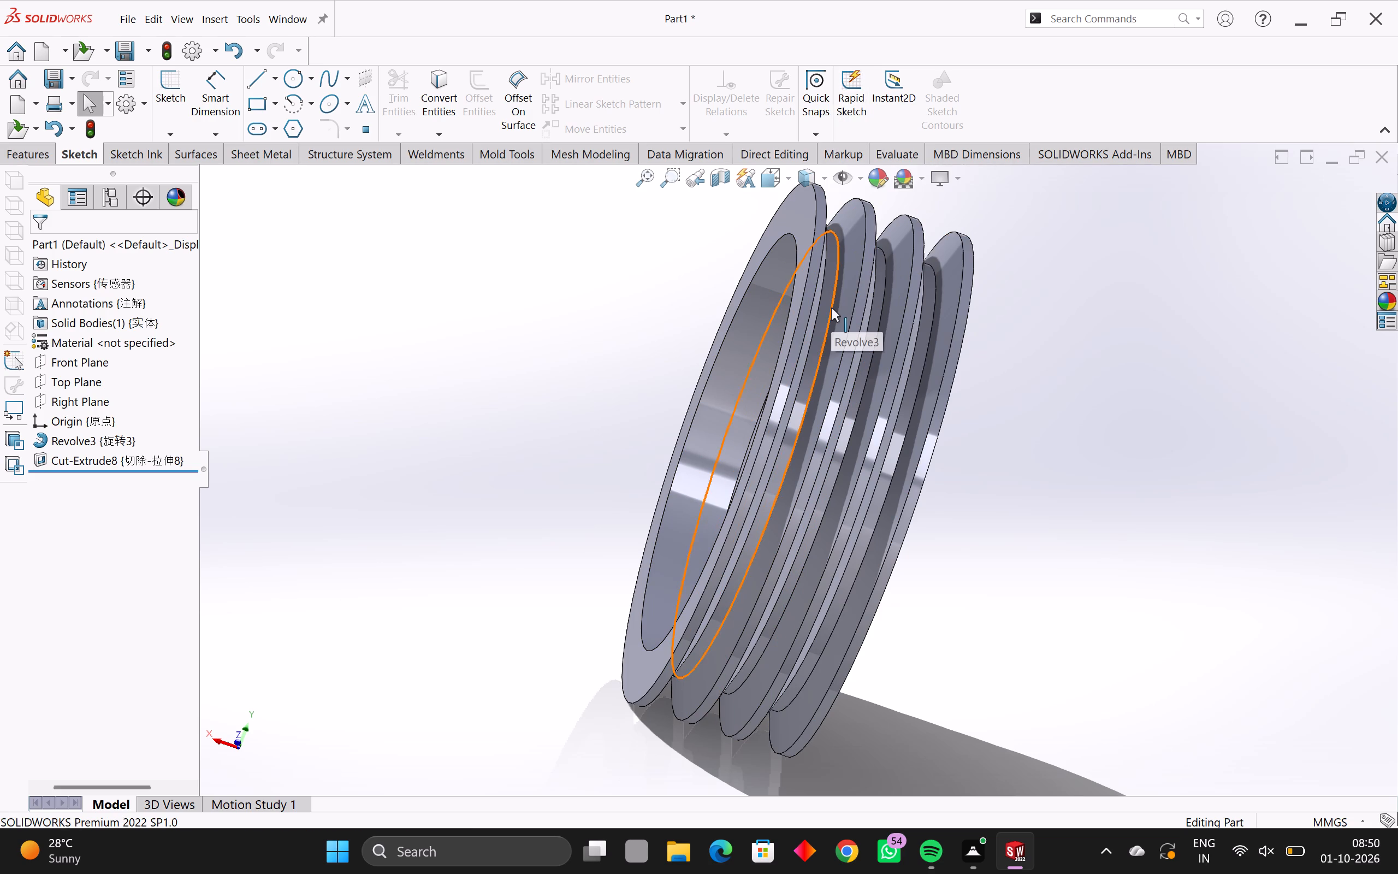
key("Escape")
key("Escape")
key("Escape")
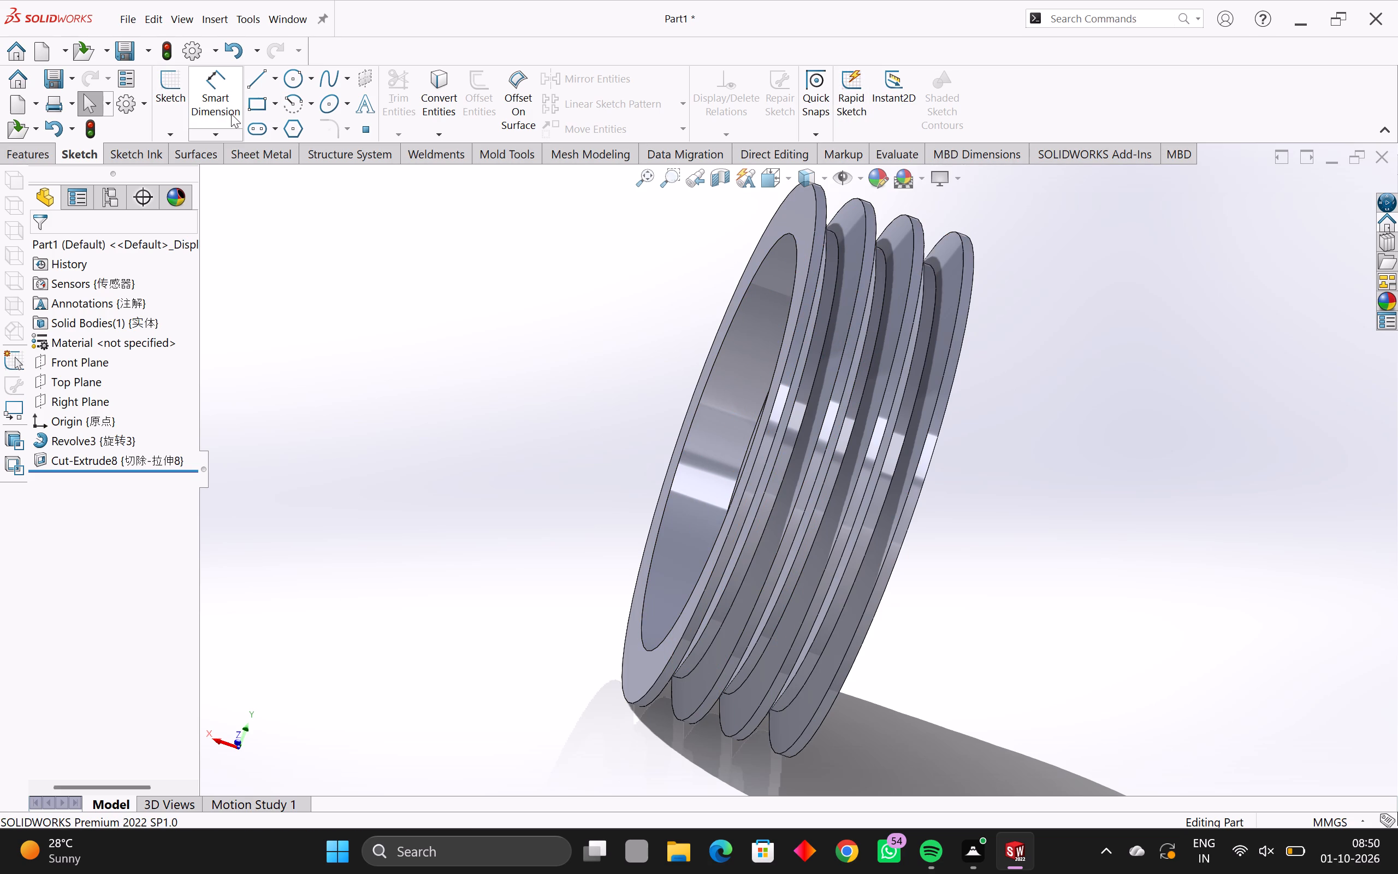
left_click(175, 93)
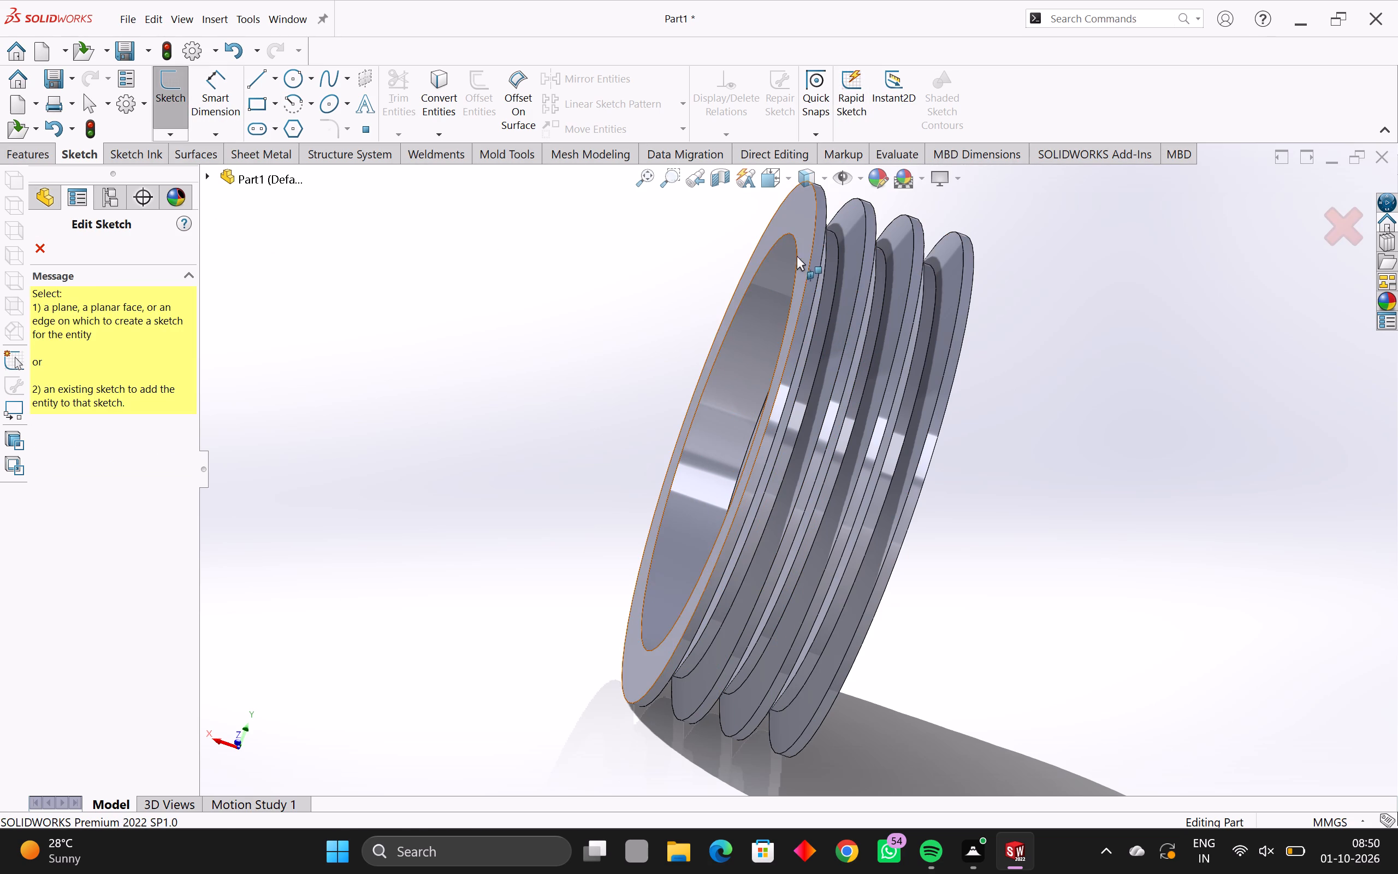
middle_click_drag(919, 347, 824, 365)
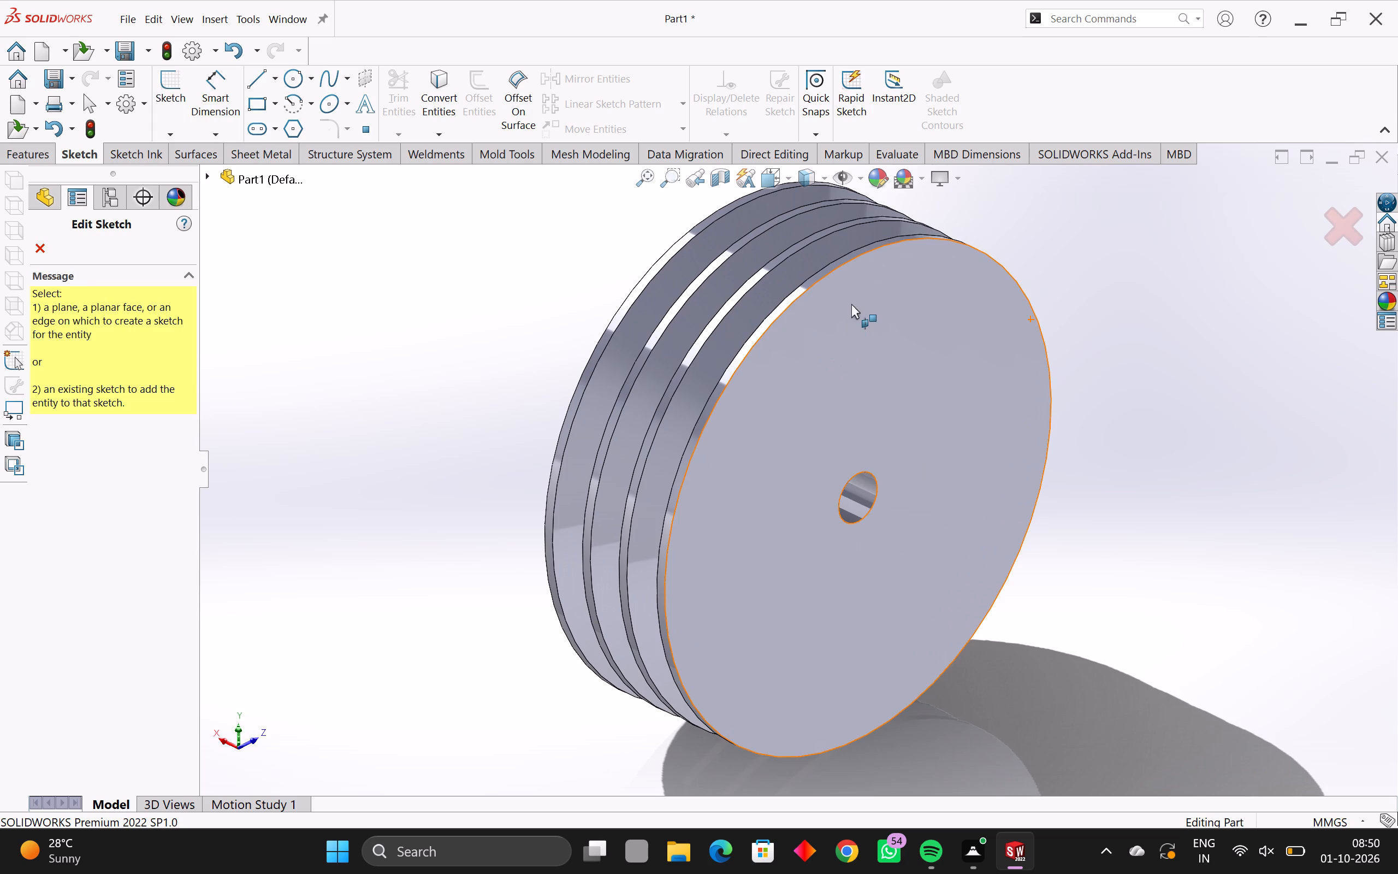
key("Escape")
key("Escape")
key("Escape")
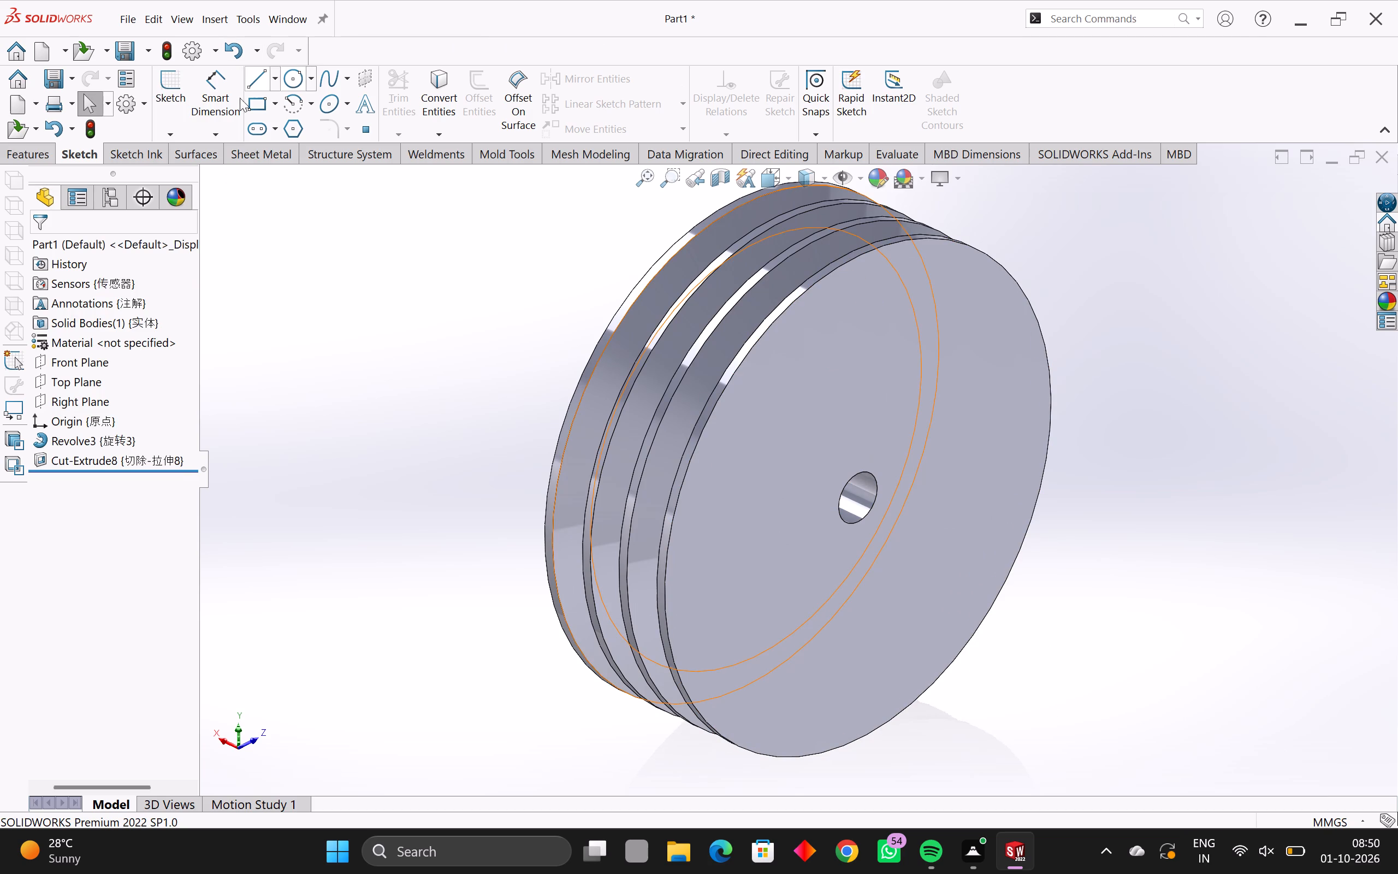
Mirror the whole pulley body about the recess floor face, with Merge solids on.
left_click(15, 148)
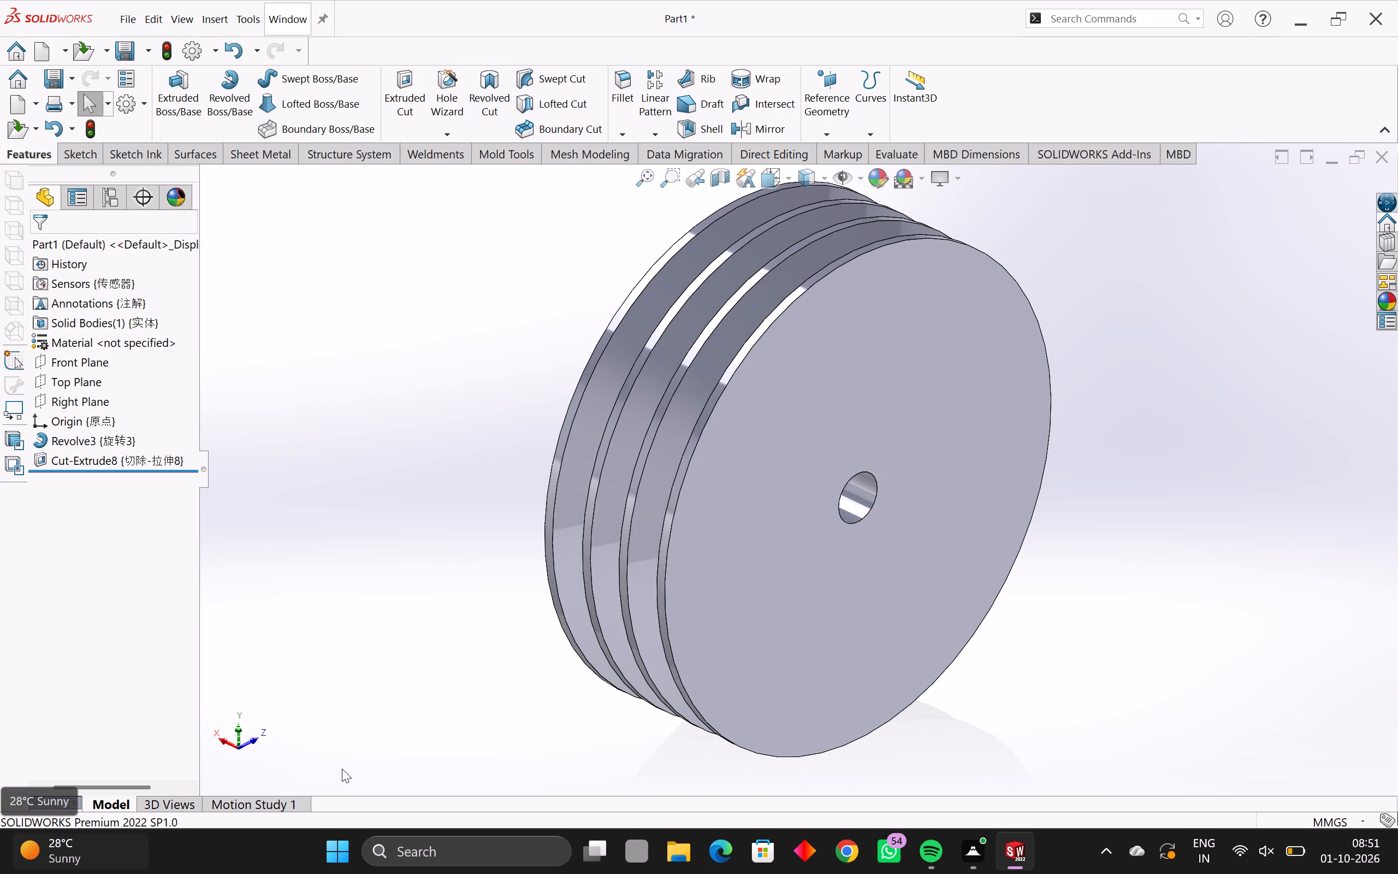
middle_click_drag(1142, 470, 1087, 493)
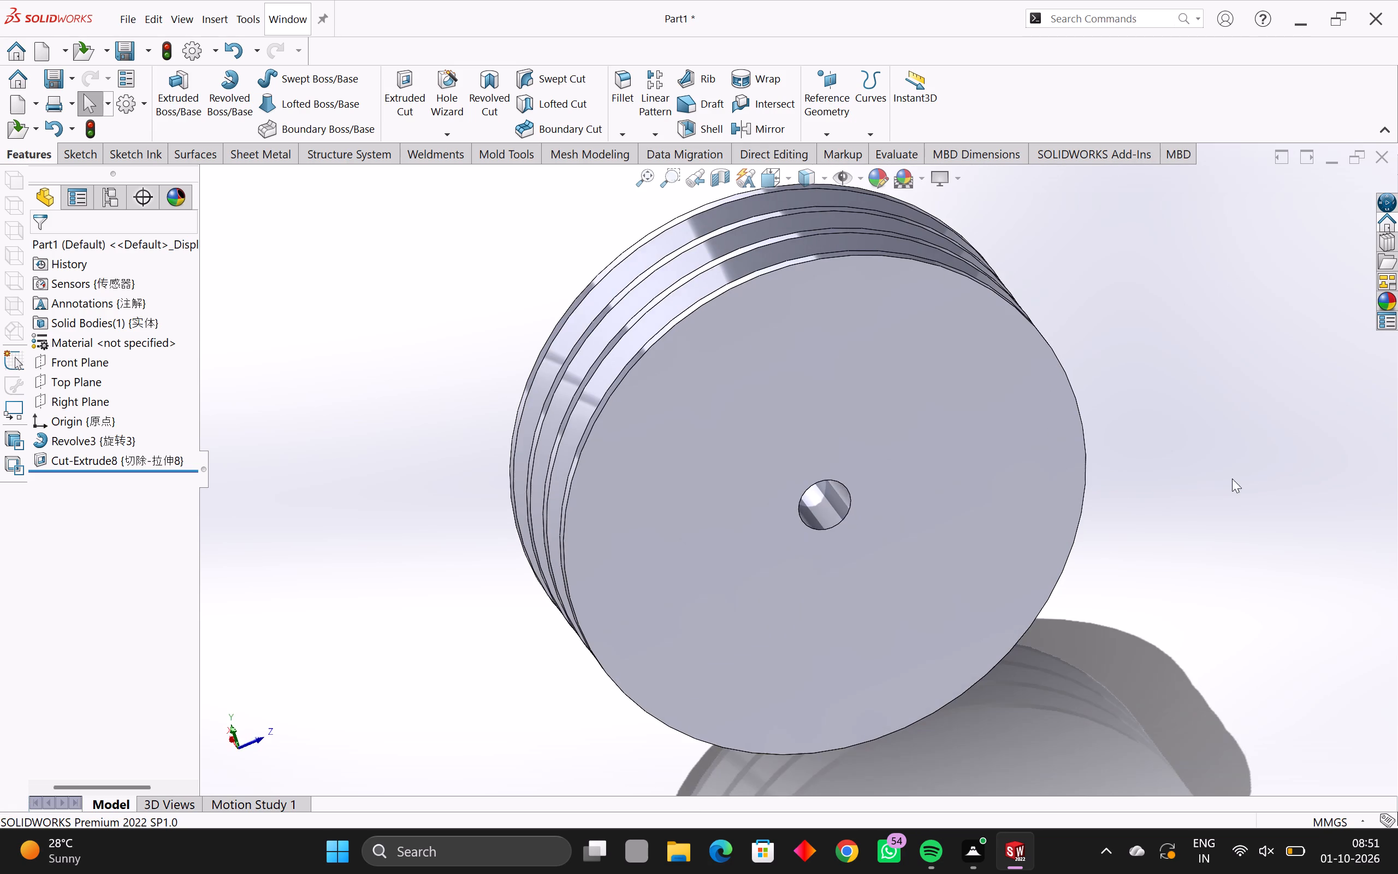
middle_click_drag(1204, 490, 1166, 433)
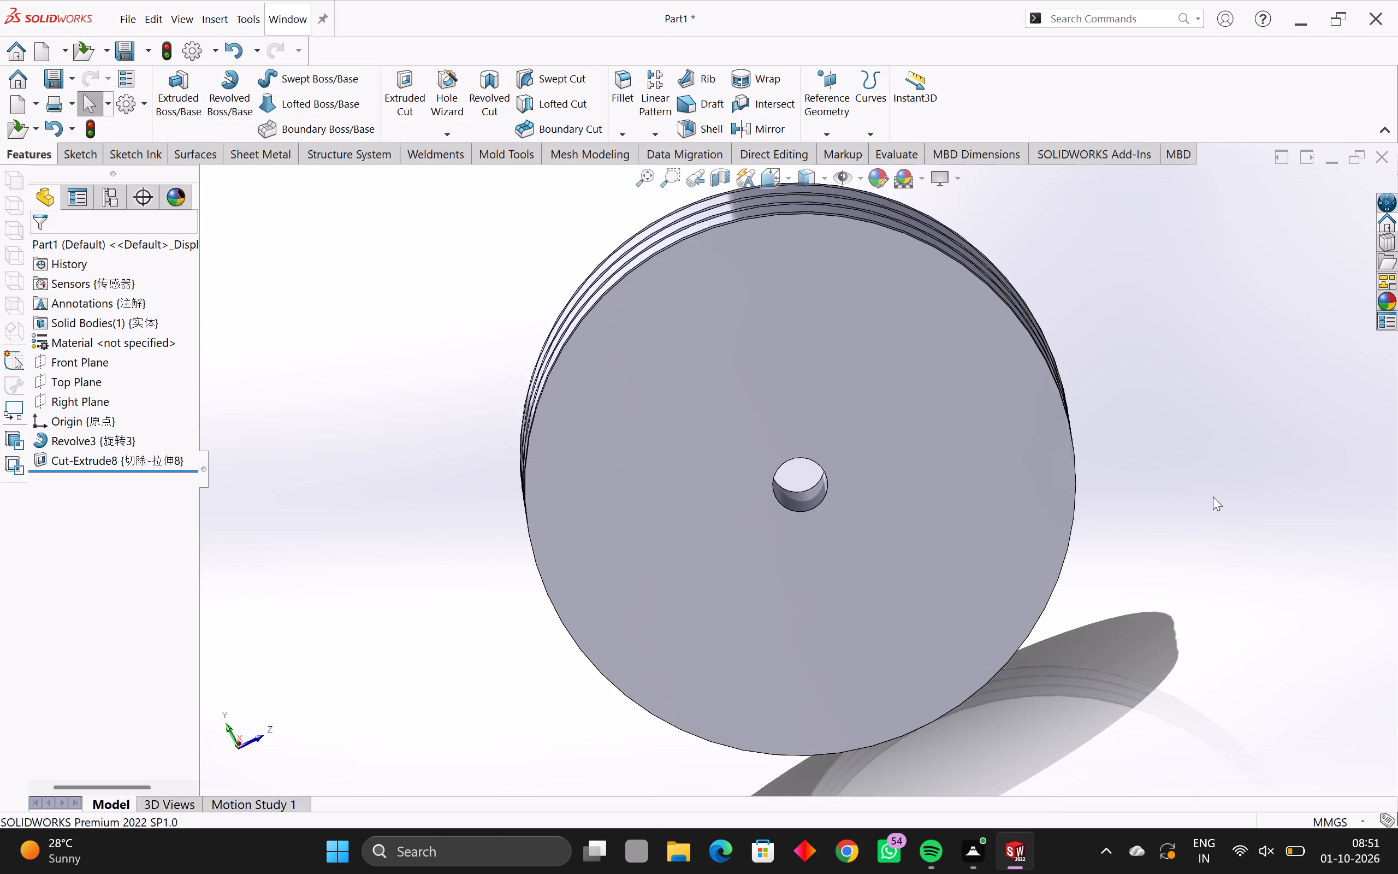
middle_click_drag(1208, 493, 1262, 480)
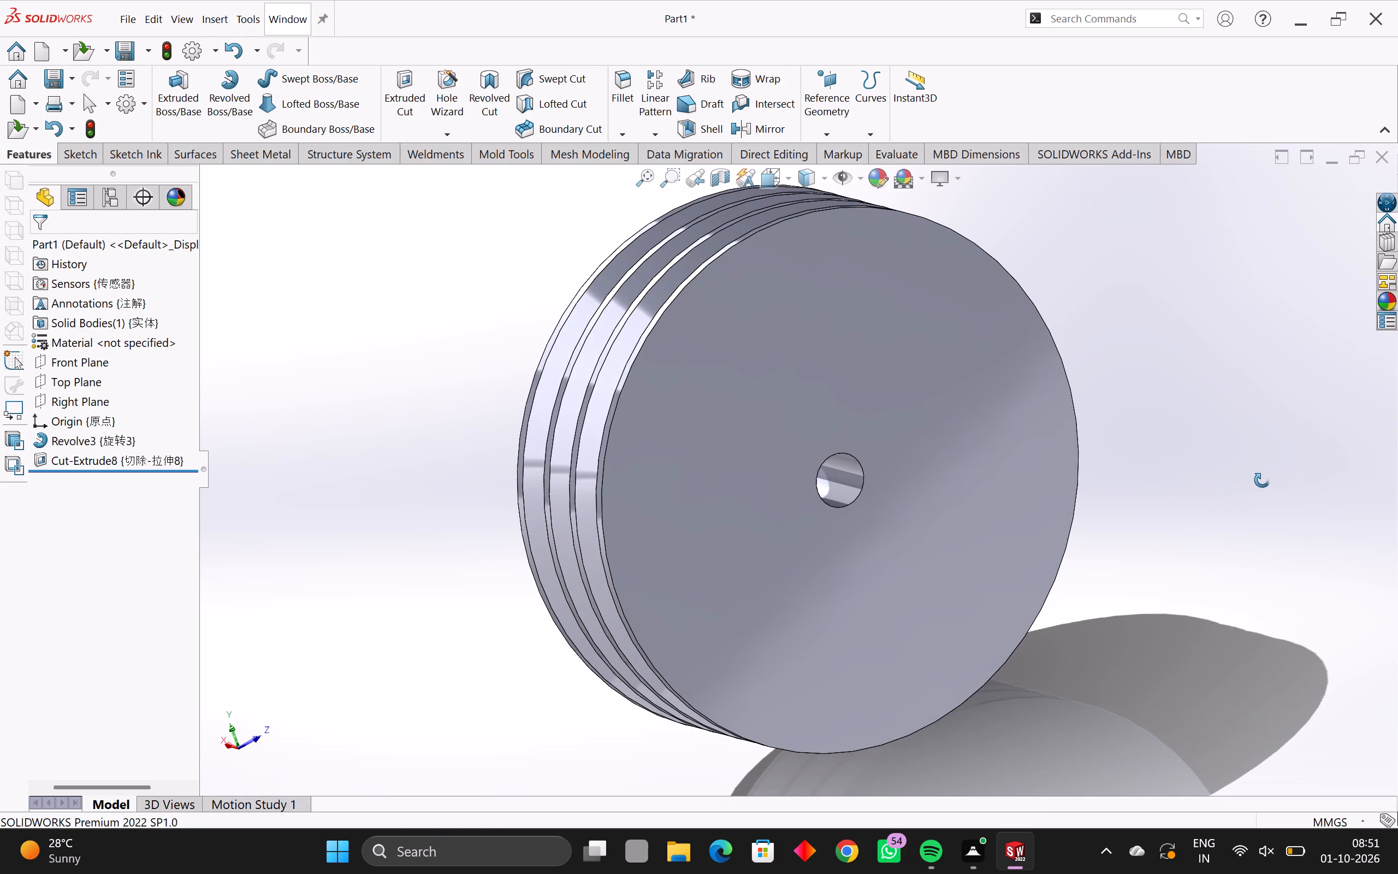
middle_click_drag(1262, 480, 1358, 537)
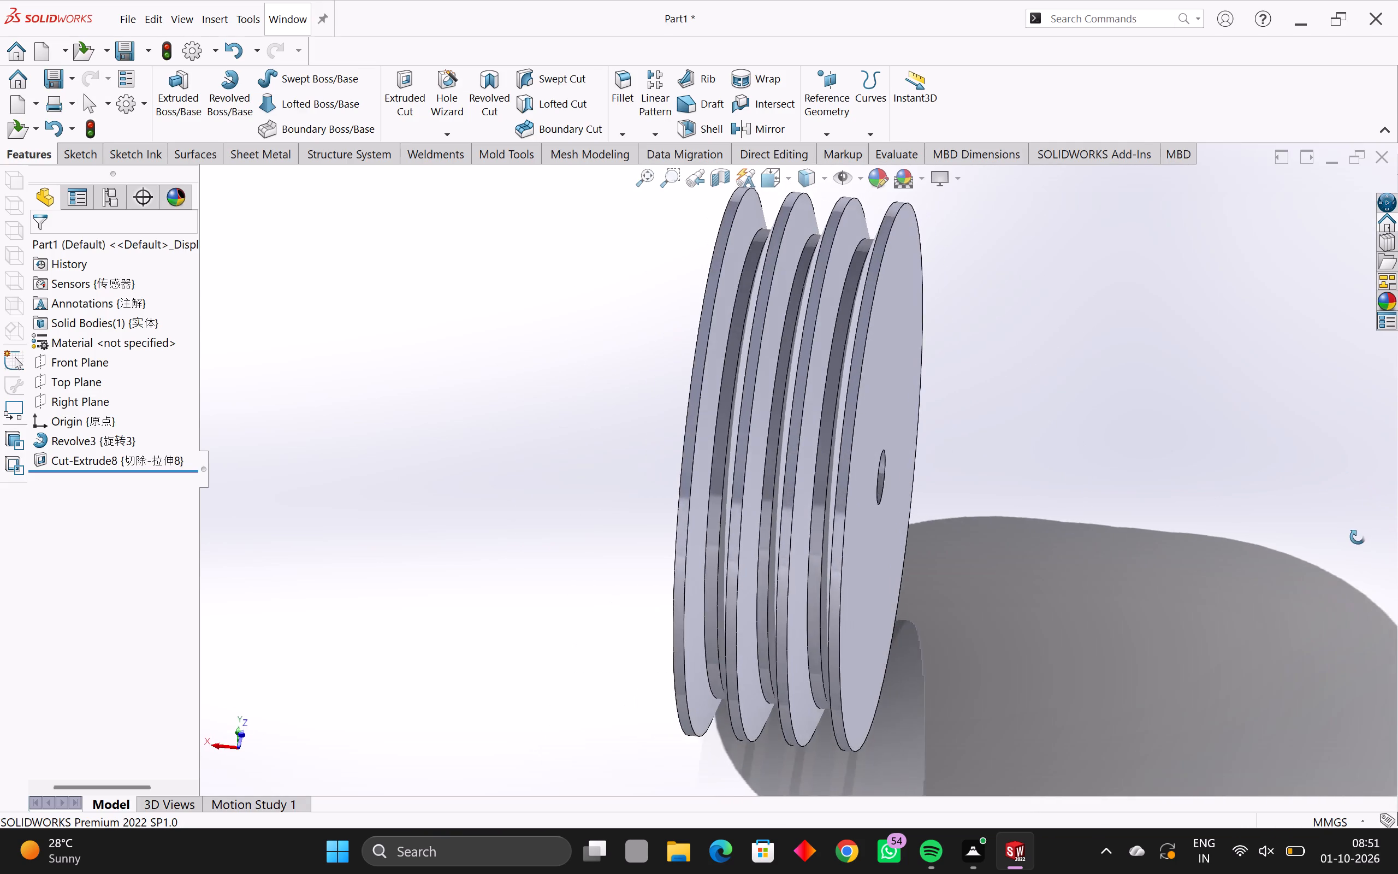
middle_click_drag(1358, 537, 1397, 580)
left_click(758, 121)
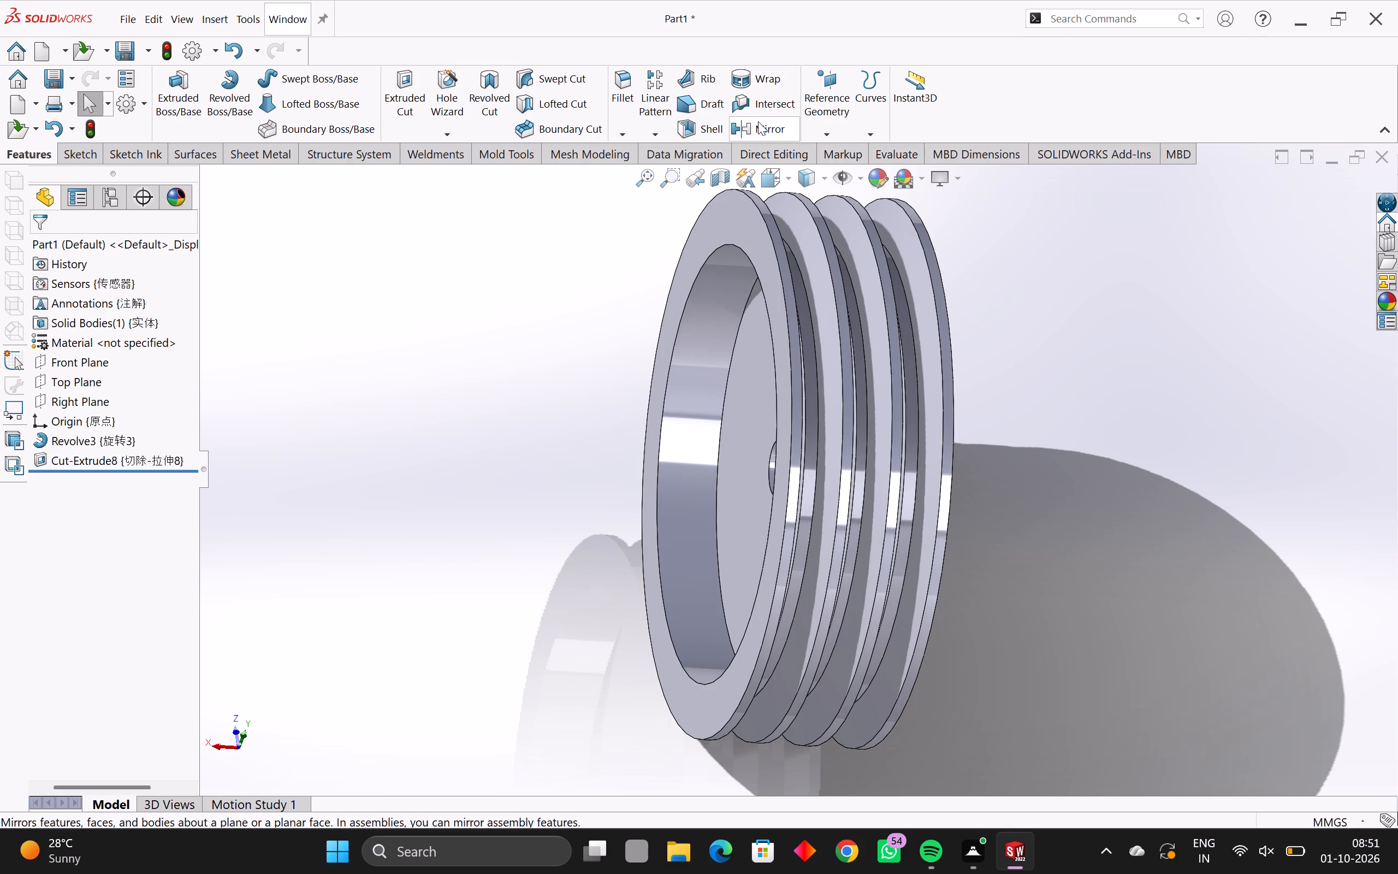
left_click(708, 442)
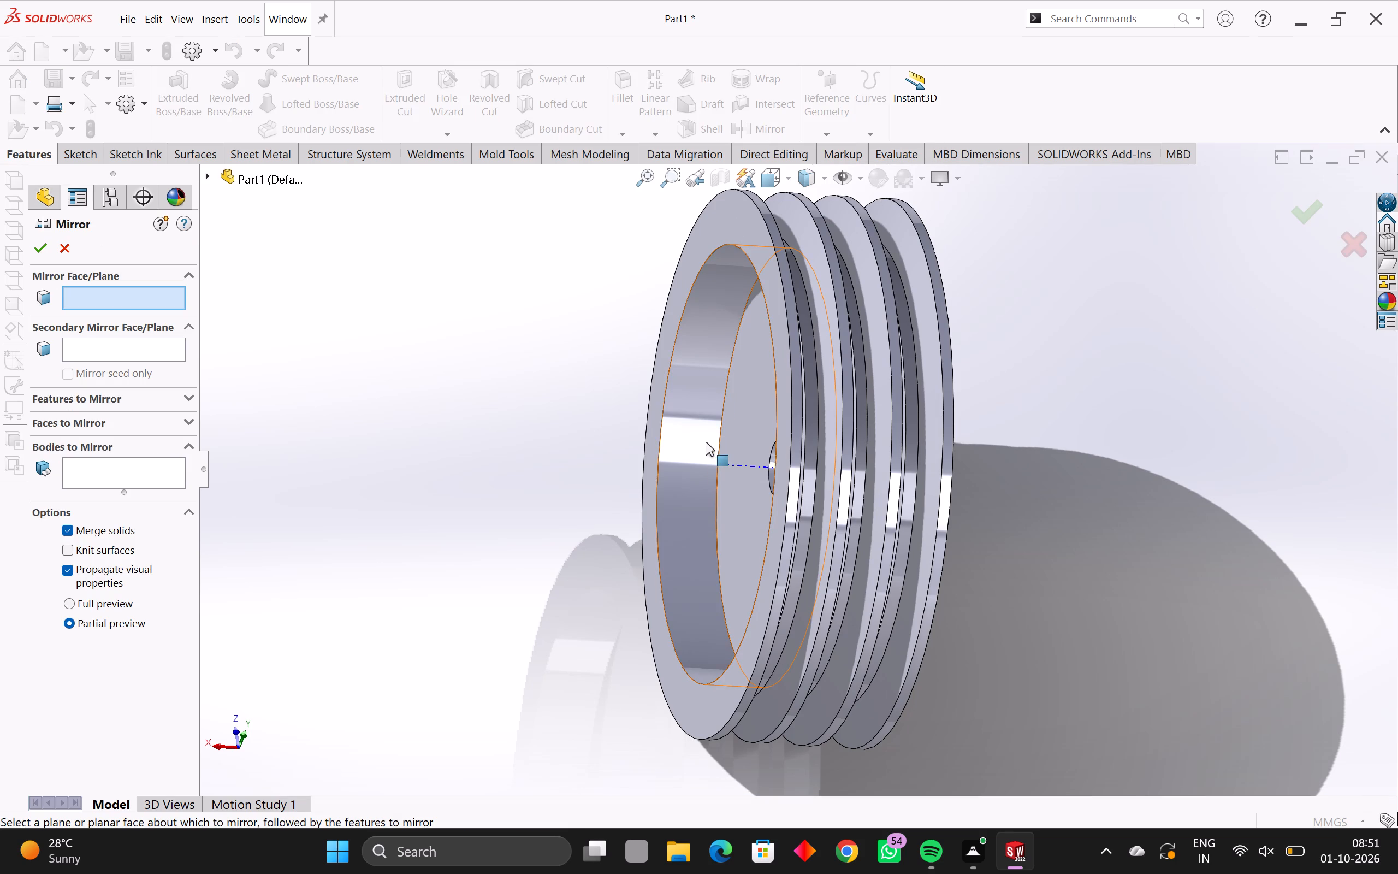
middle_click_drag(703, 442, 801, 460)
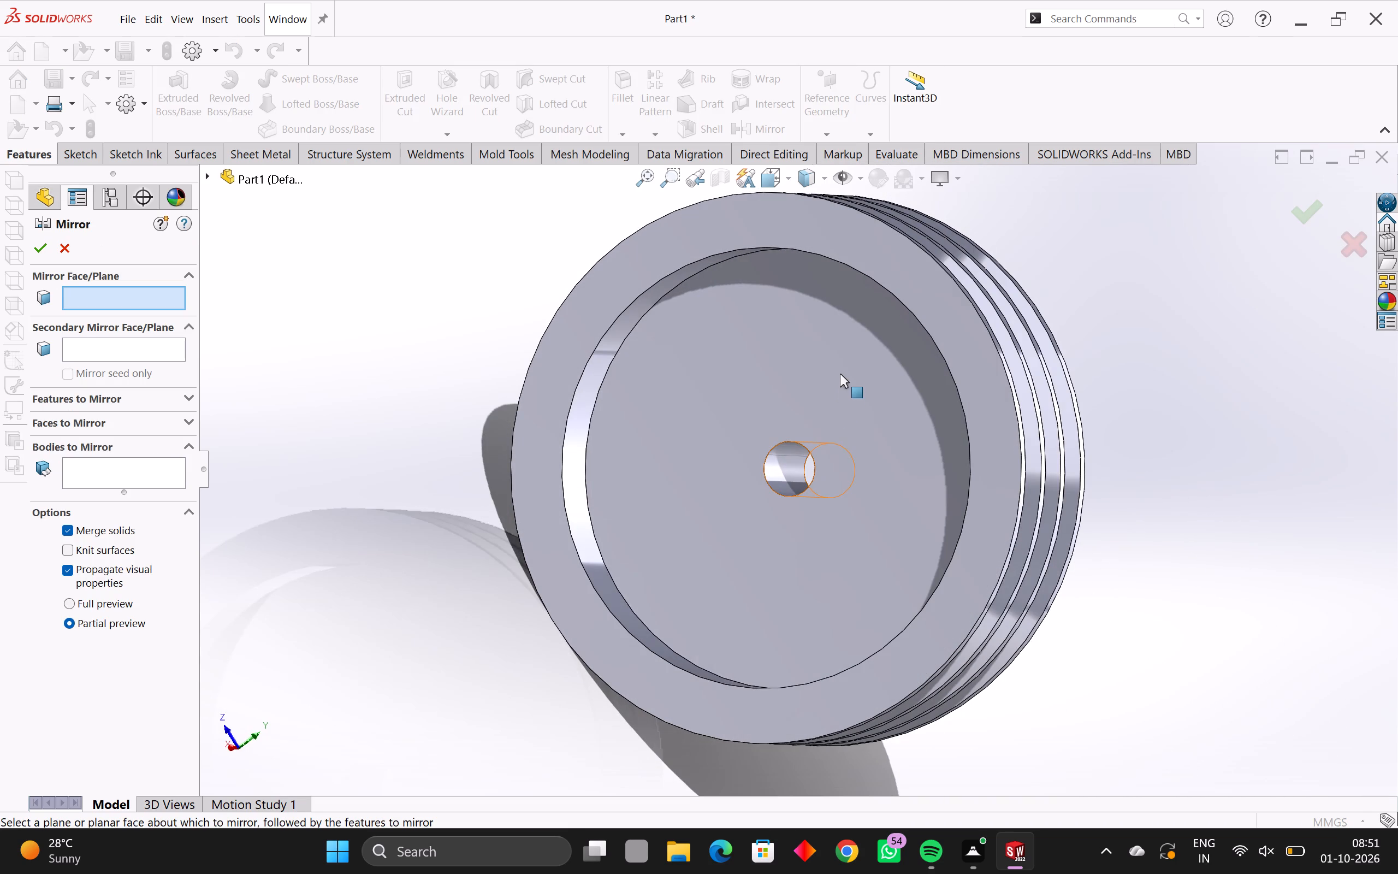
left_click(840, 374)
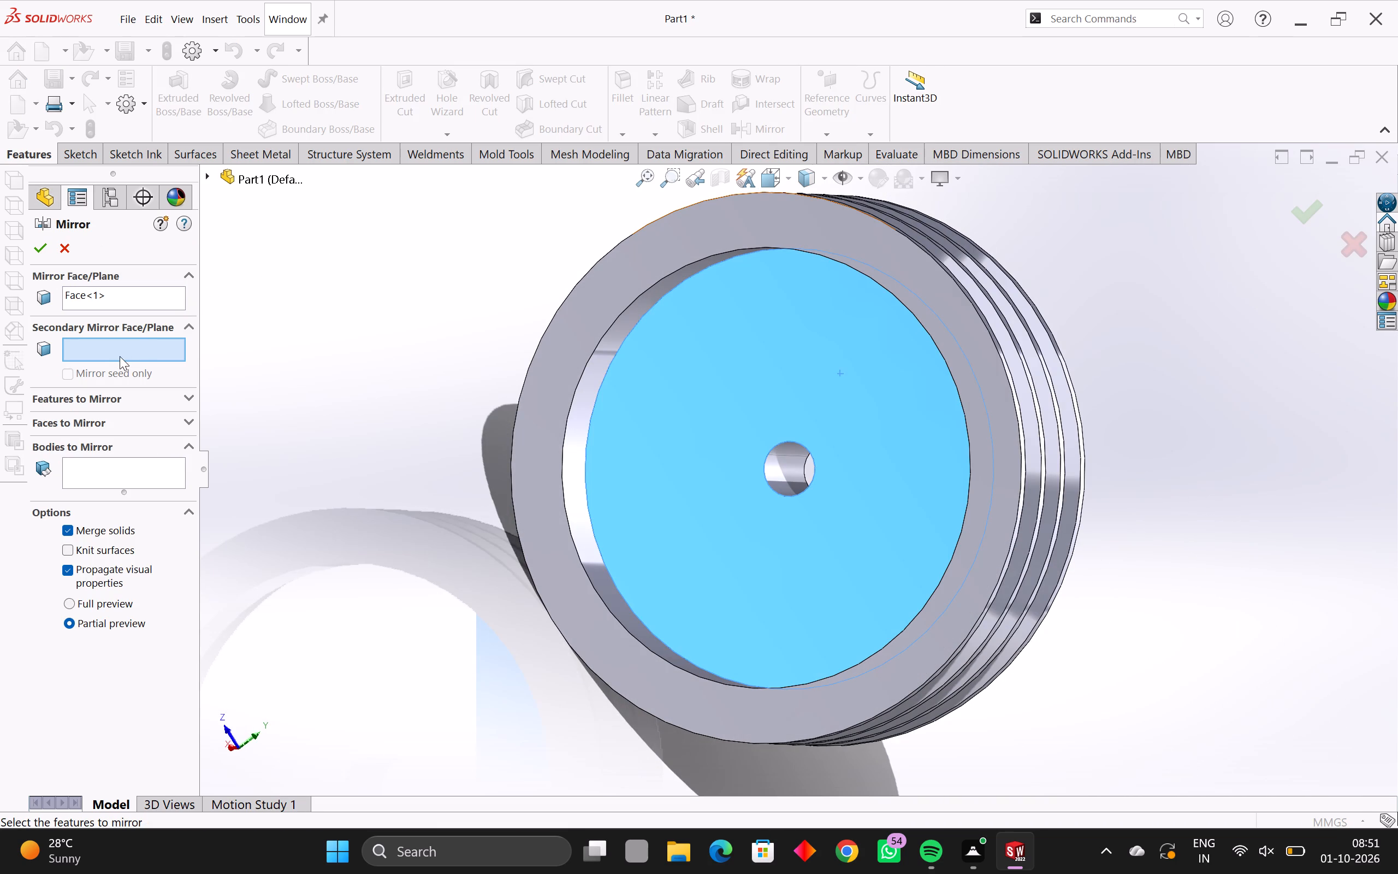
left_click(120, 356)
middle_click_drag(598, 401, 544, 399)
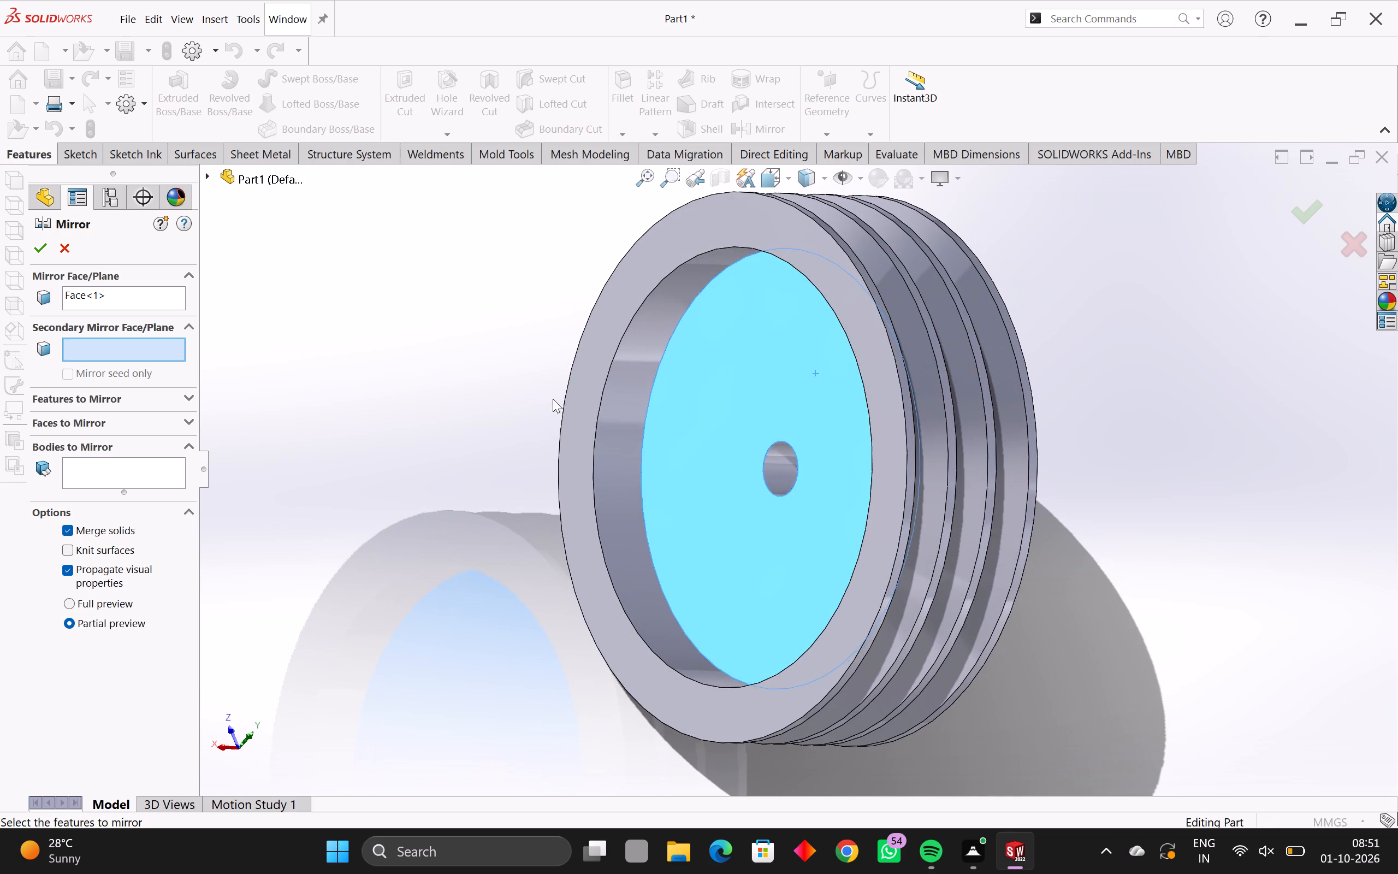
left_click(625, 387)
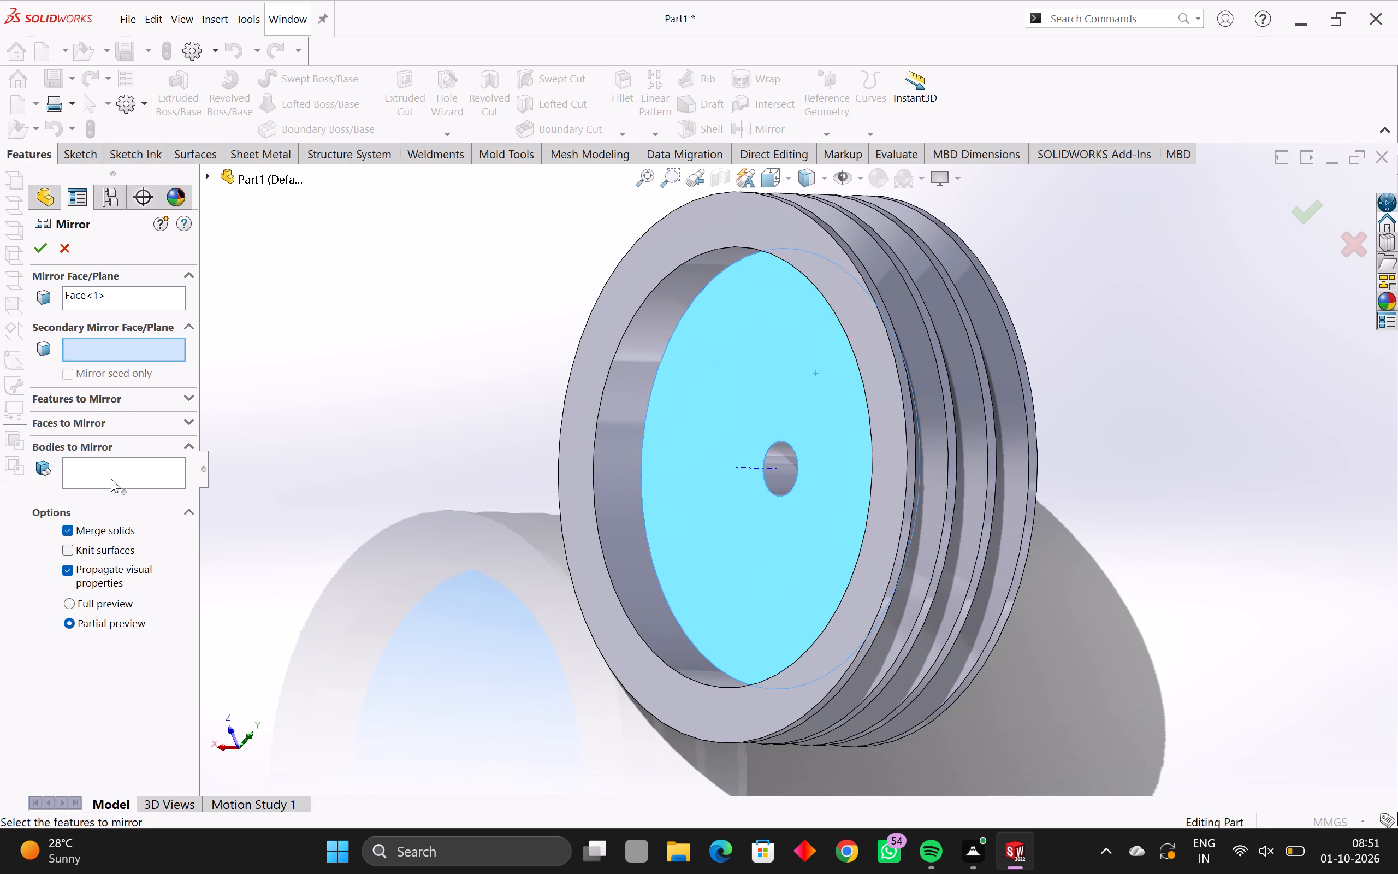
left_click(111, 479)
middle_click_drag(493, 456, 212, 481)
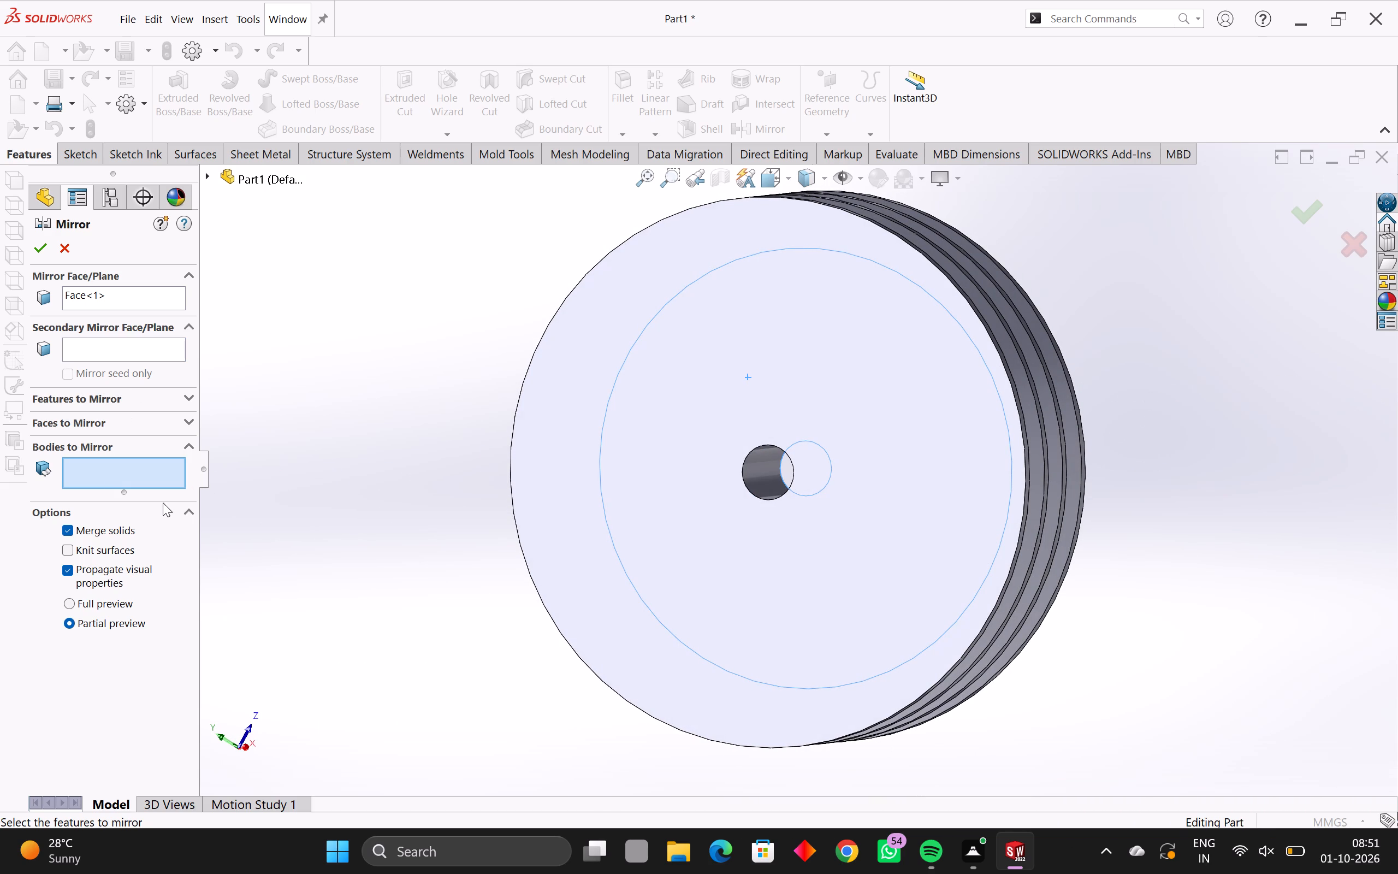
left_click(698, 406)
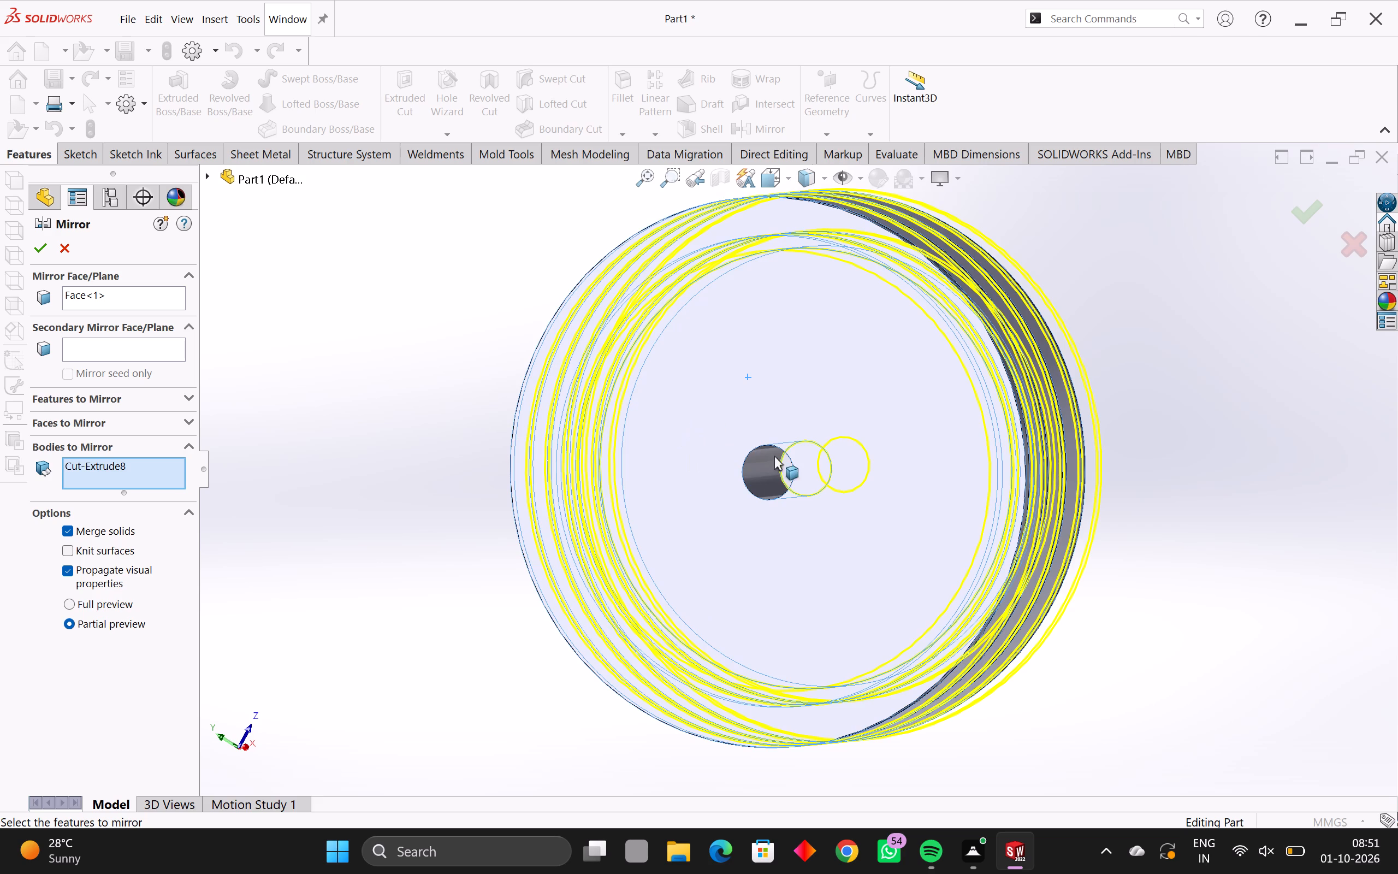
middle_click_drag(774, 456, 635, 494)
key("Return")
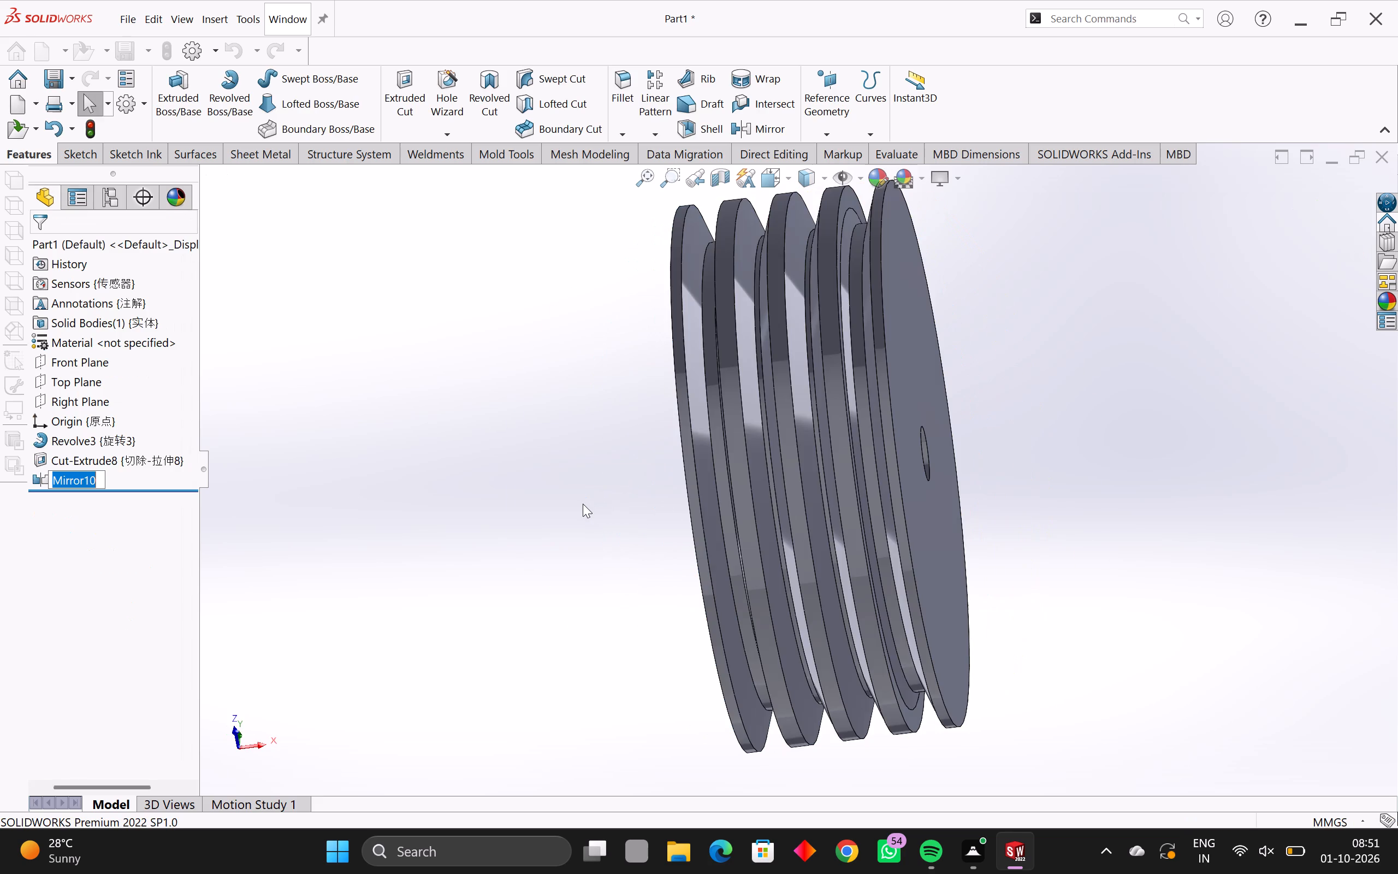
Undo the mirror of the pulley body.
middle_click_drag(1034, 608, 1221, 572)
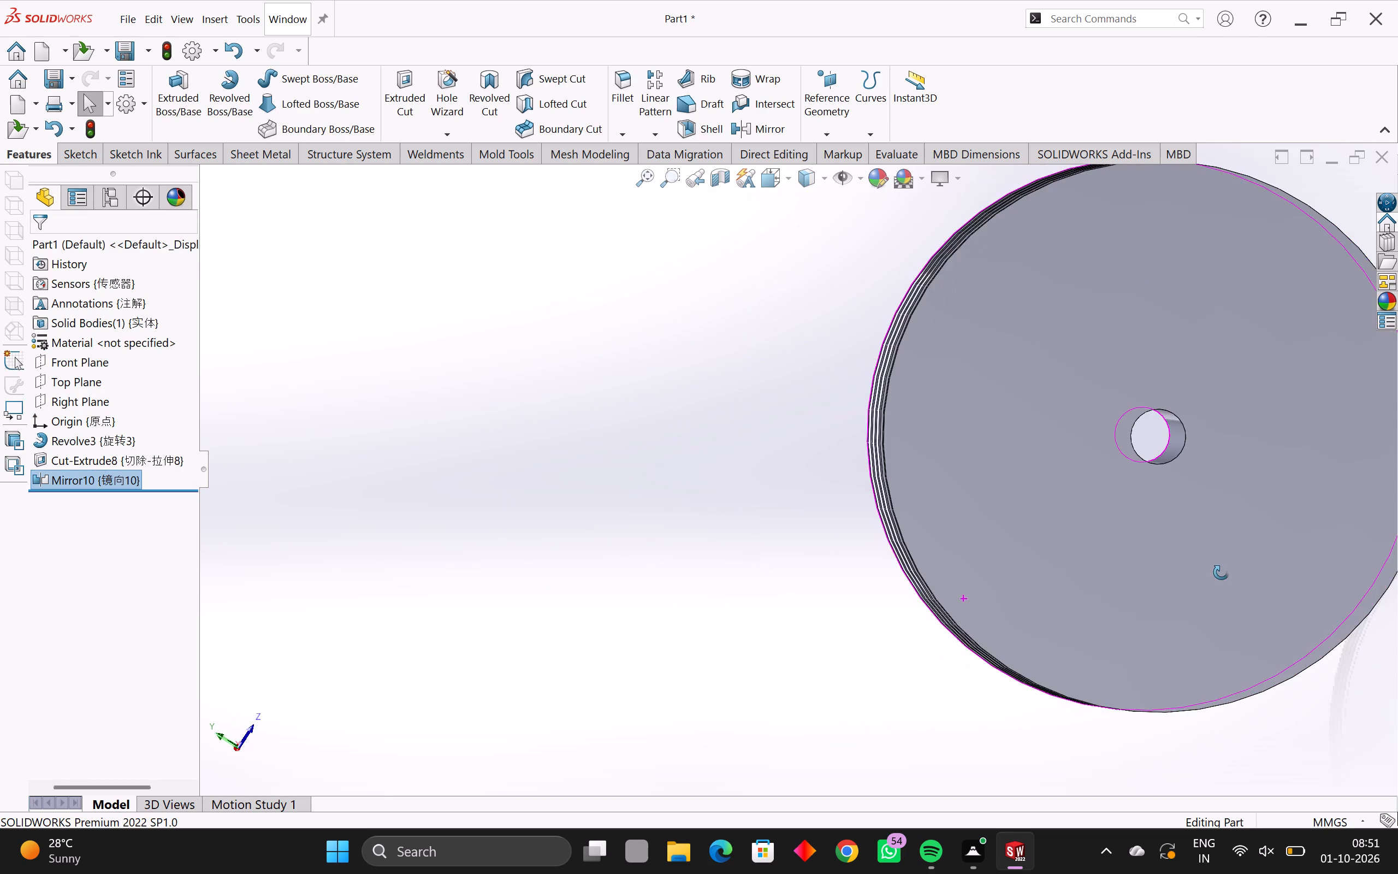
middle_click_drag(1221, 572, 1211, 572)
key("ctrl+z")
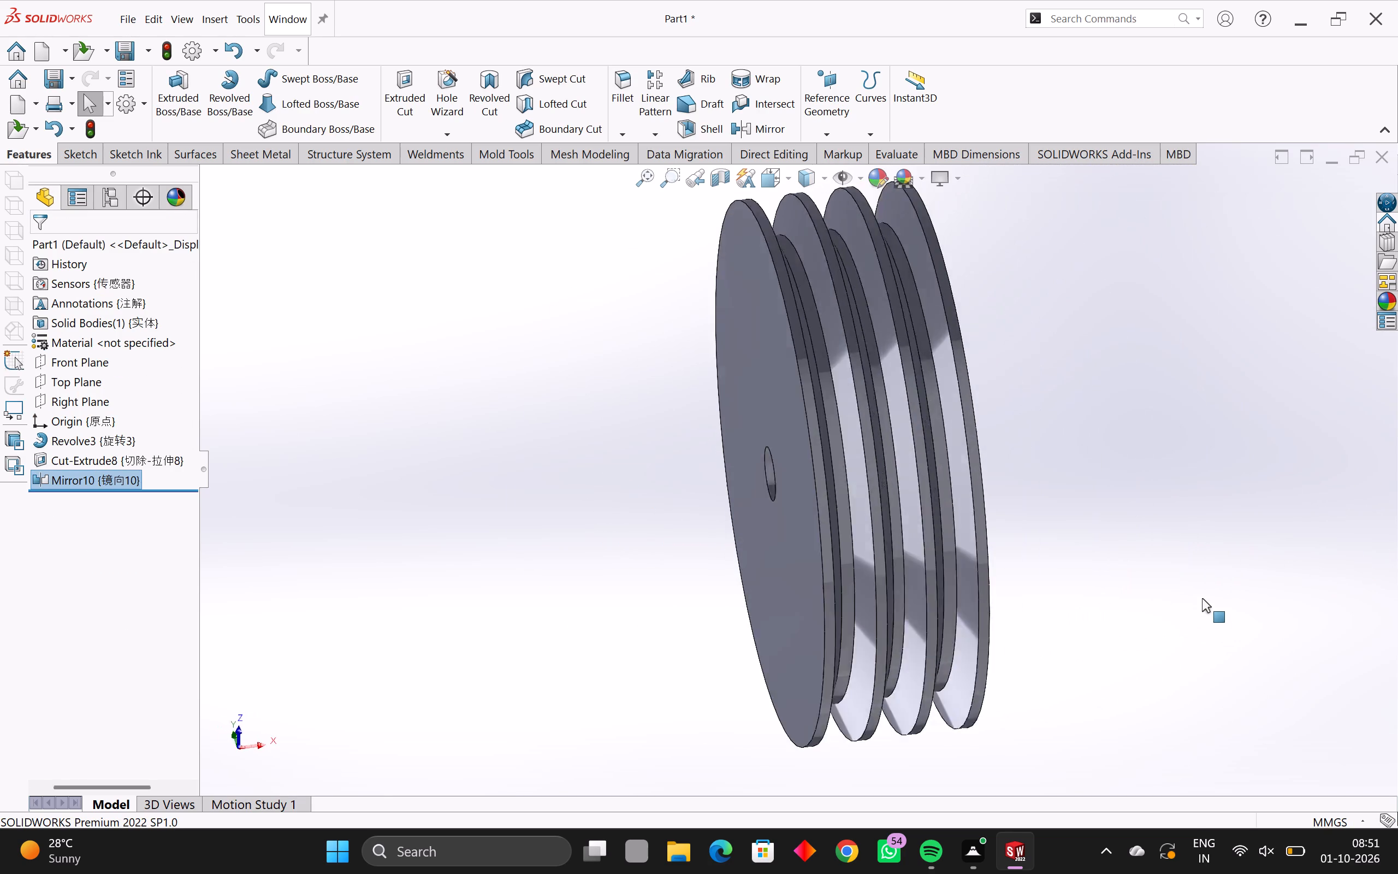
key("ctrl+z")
Examine the recessed side and the uncut side of the pulley.
middle_click_drag(1190, 553, 1067, 587, "ctrl")
middle_click_drag(963, 545, 1304, 515, "ctrl")
middle_click_drag(1275, 512, 901, 549)
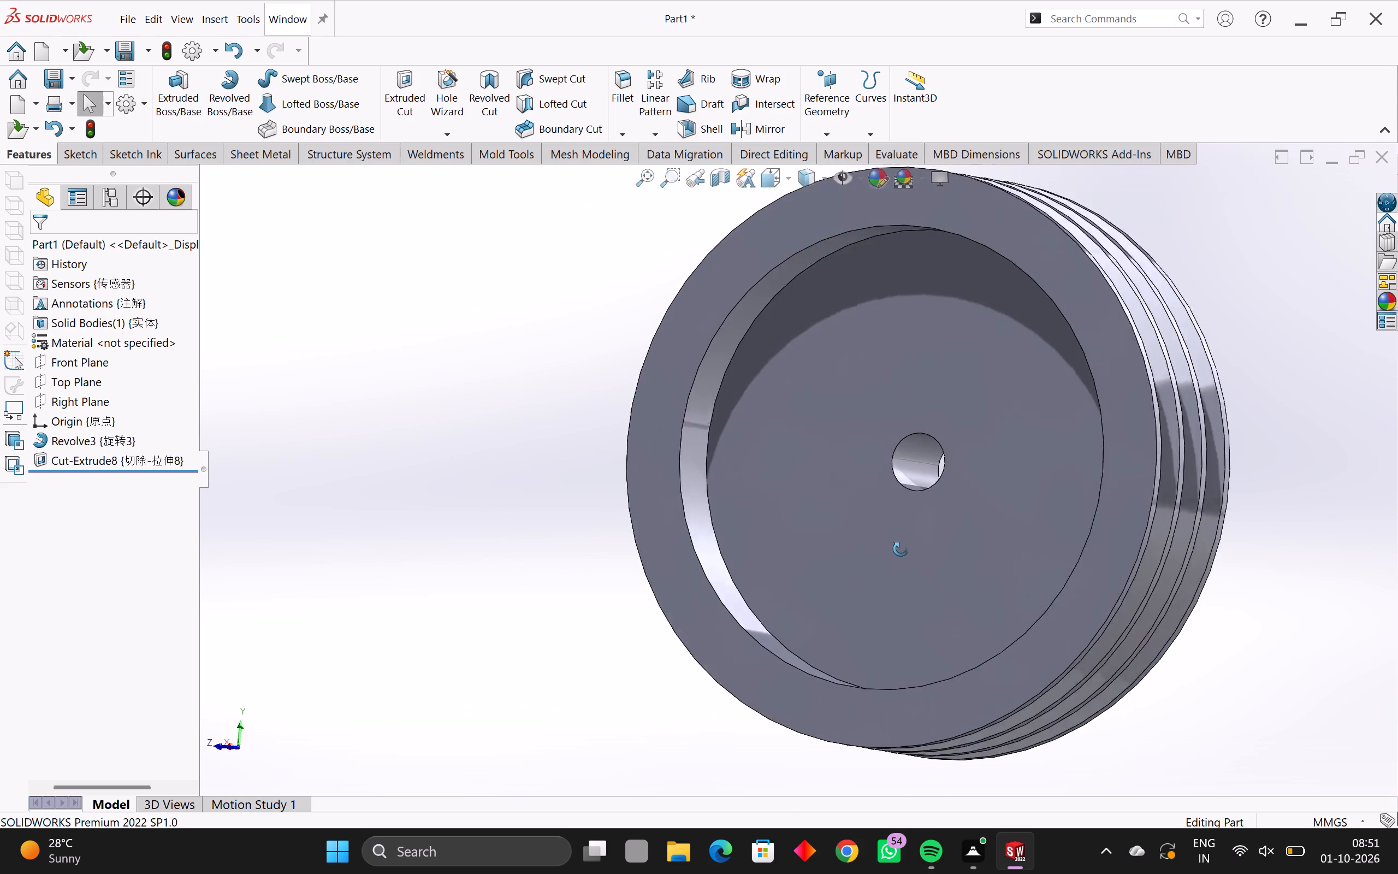
middle_click_drag(901, 549, 842, 568)
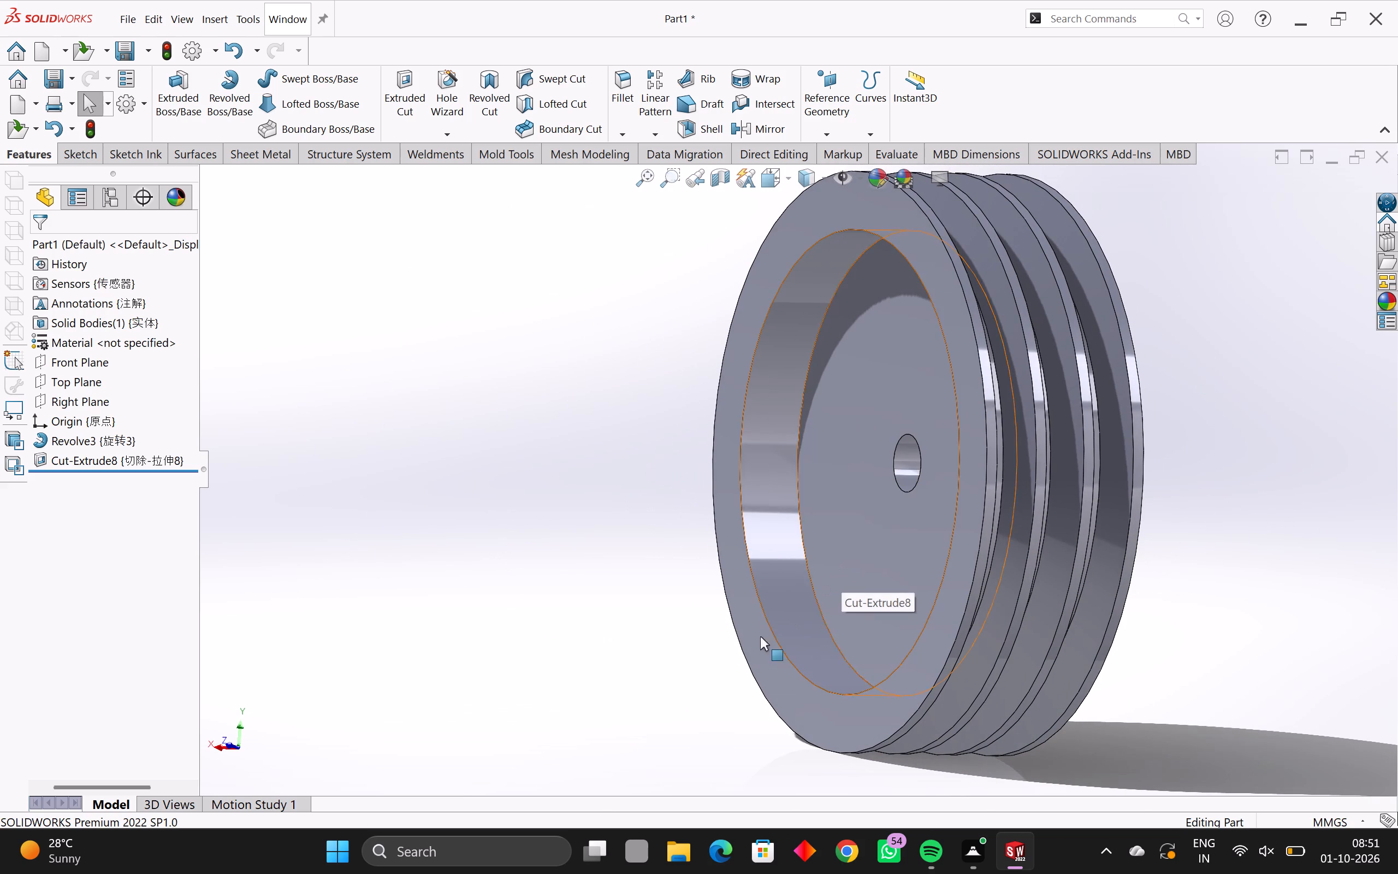
left_click(173, 800)
left_click(100, 806)
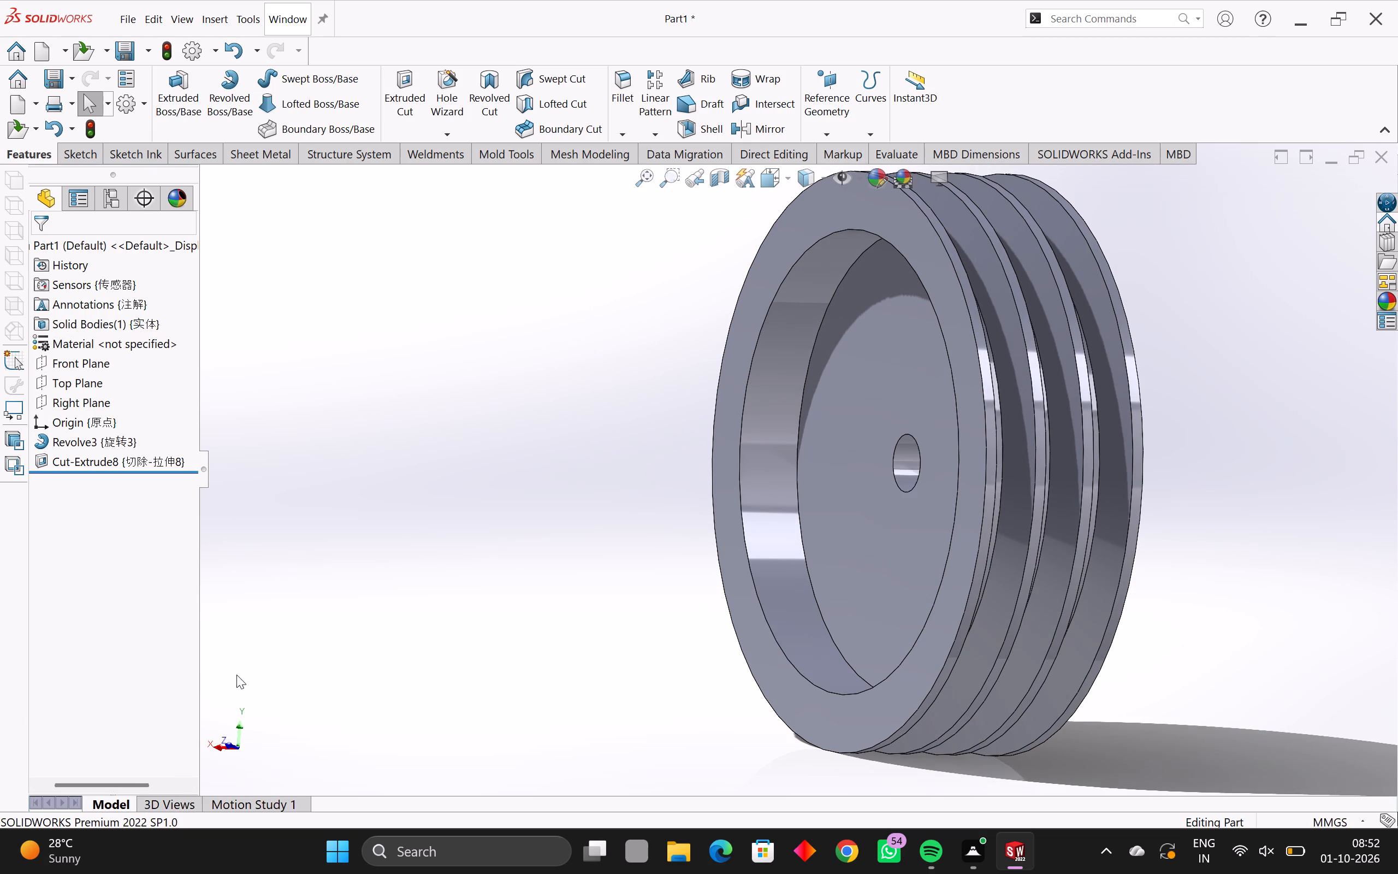
middle_click_drag(1298, 373, 939, 473)
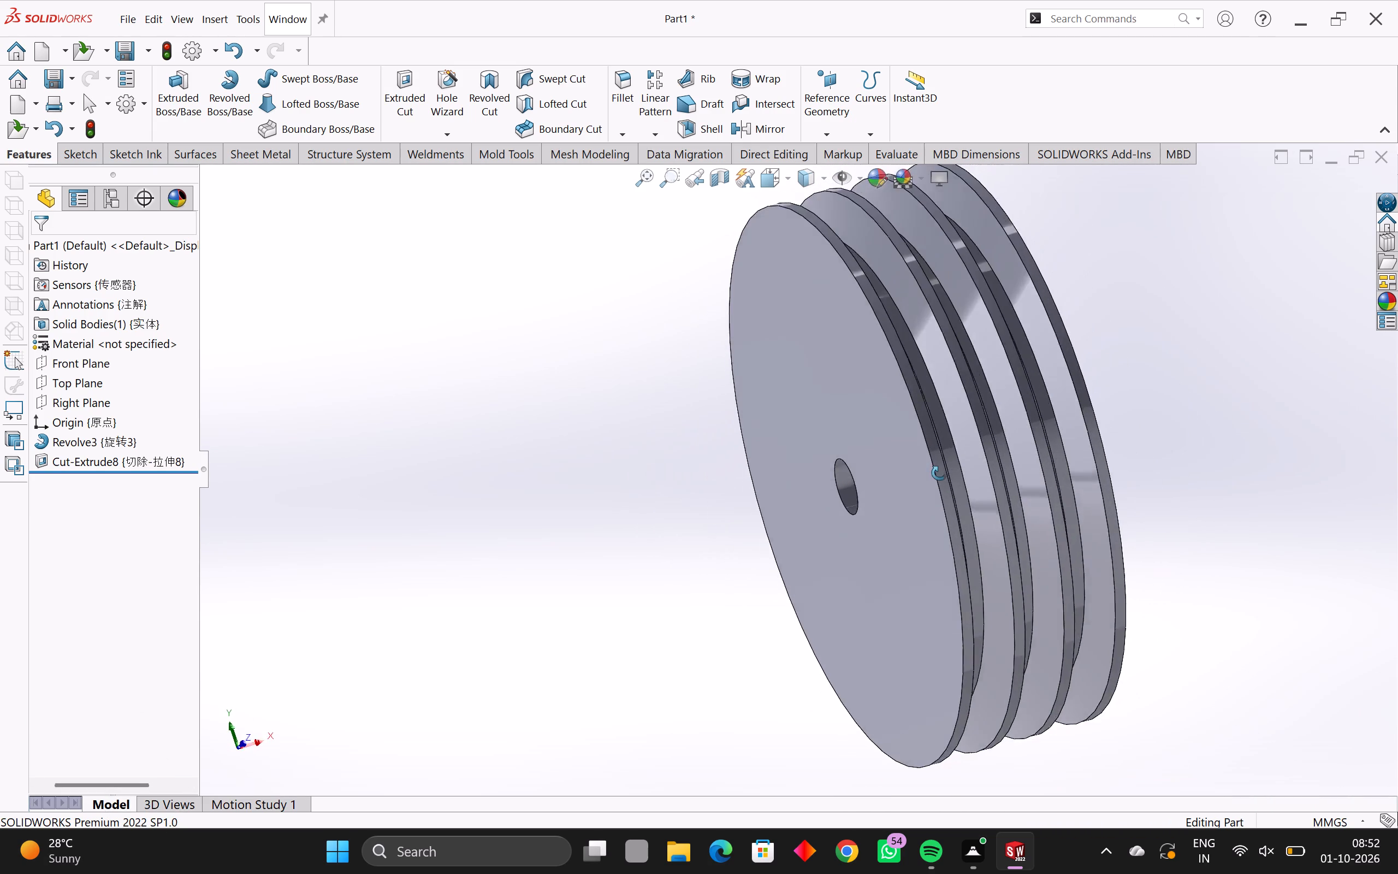
middle_click_drag(939, 473, 757, 556)
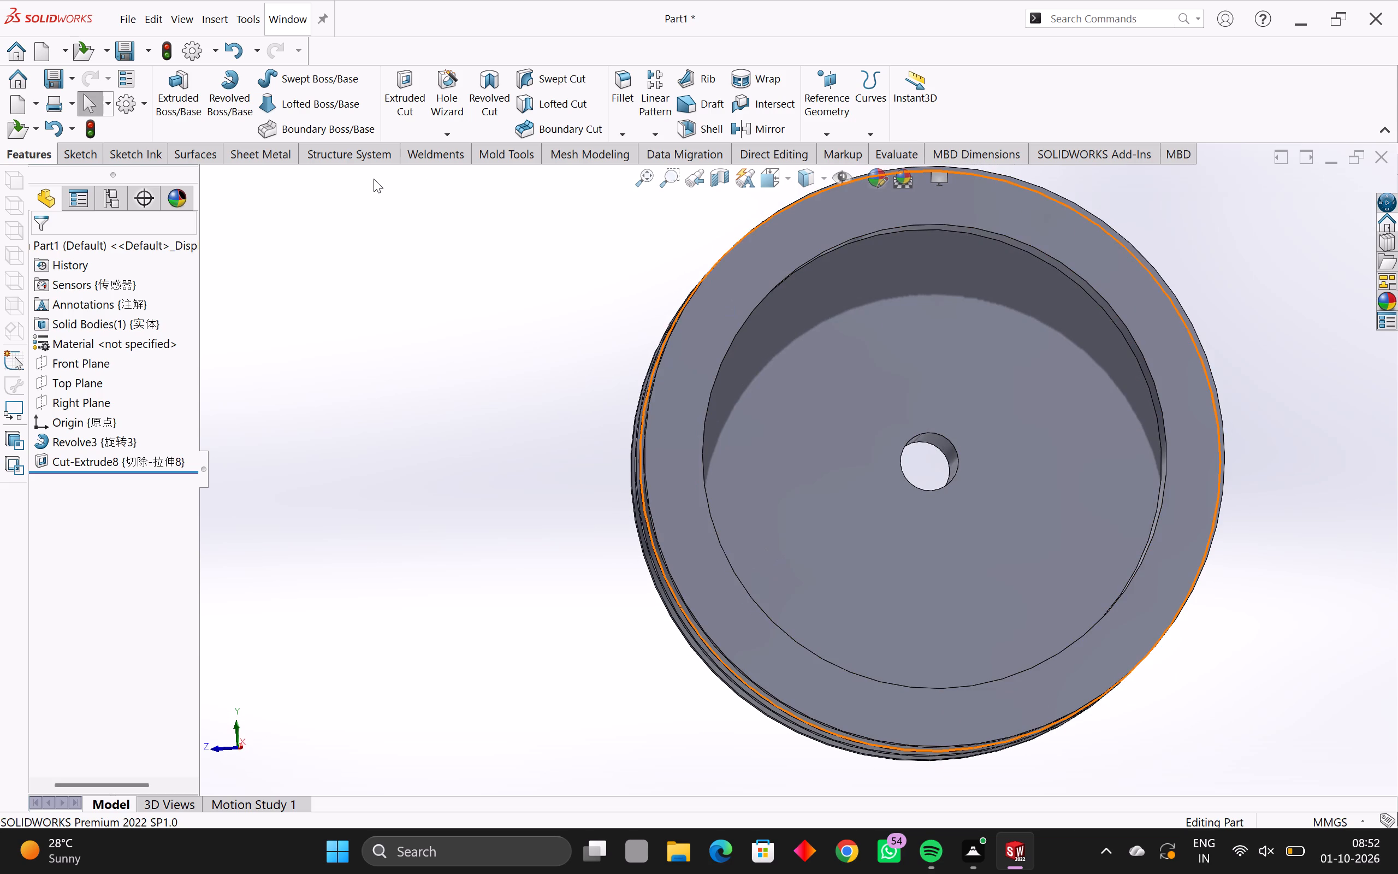
key("Escape")
key("Escape")
key("Escape")
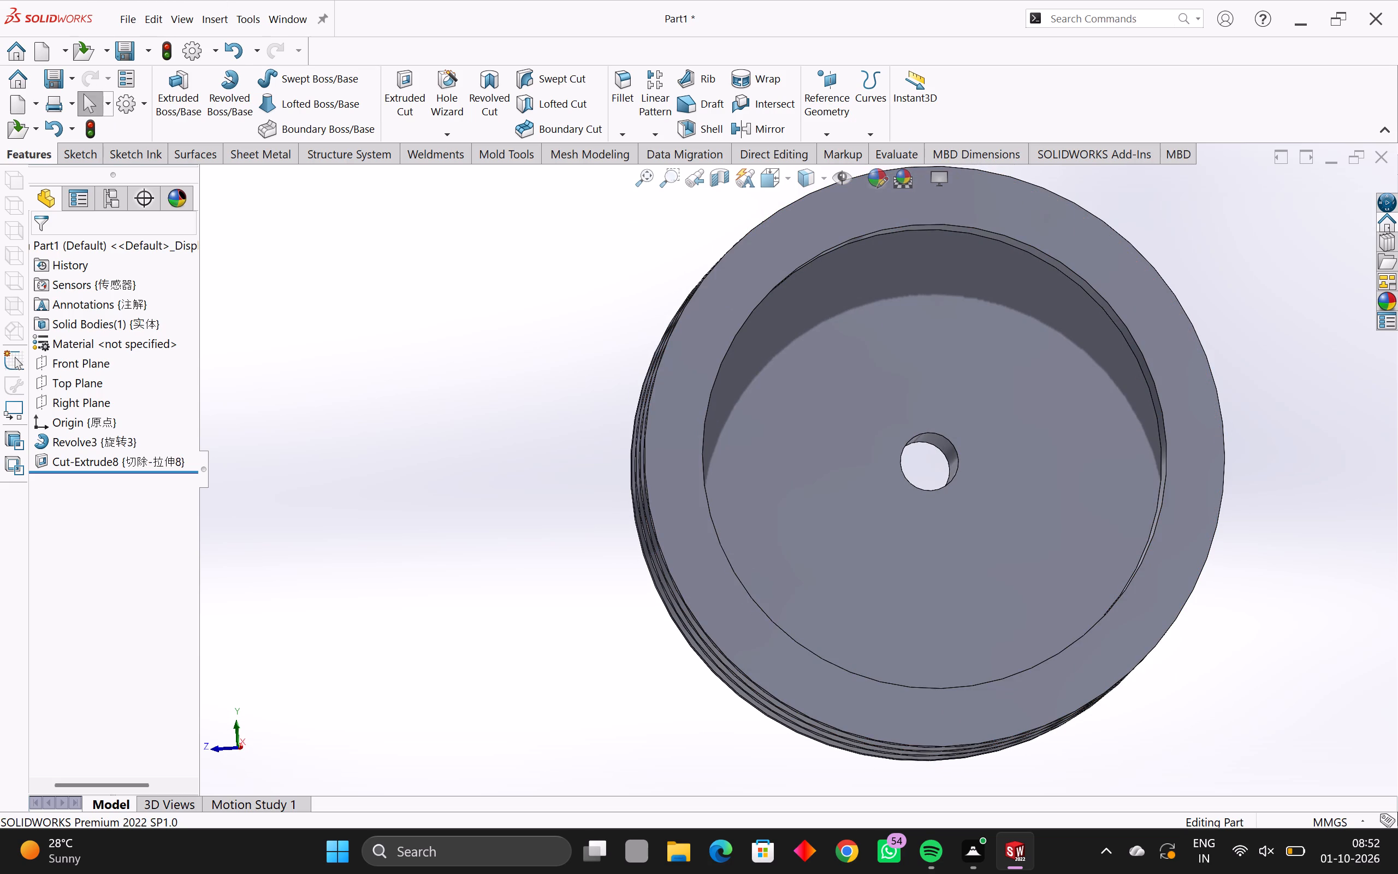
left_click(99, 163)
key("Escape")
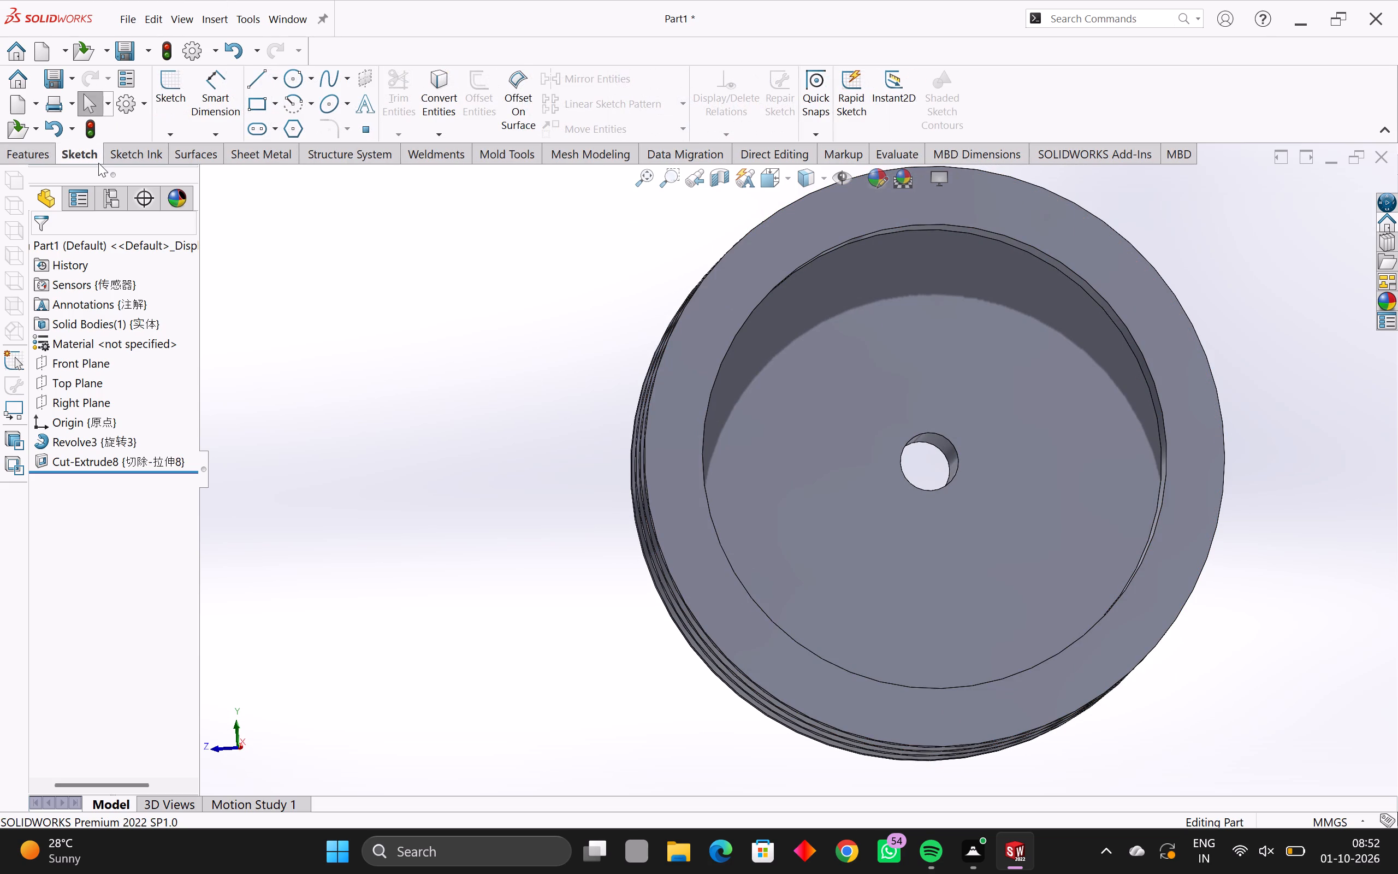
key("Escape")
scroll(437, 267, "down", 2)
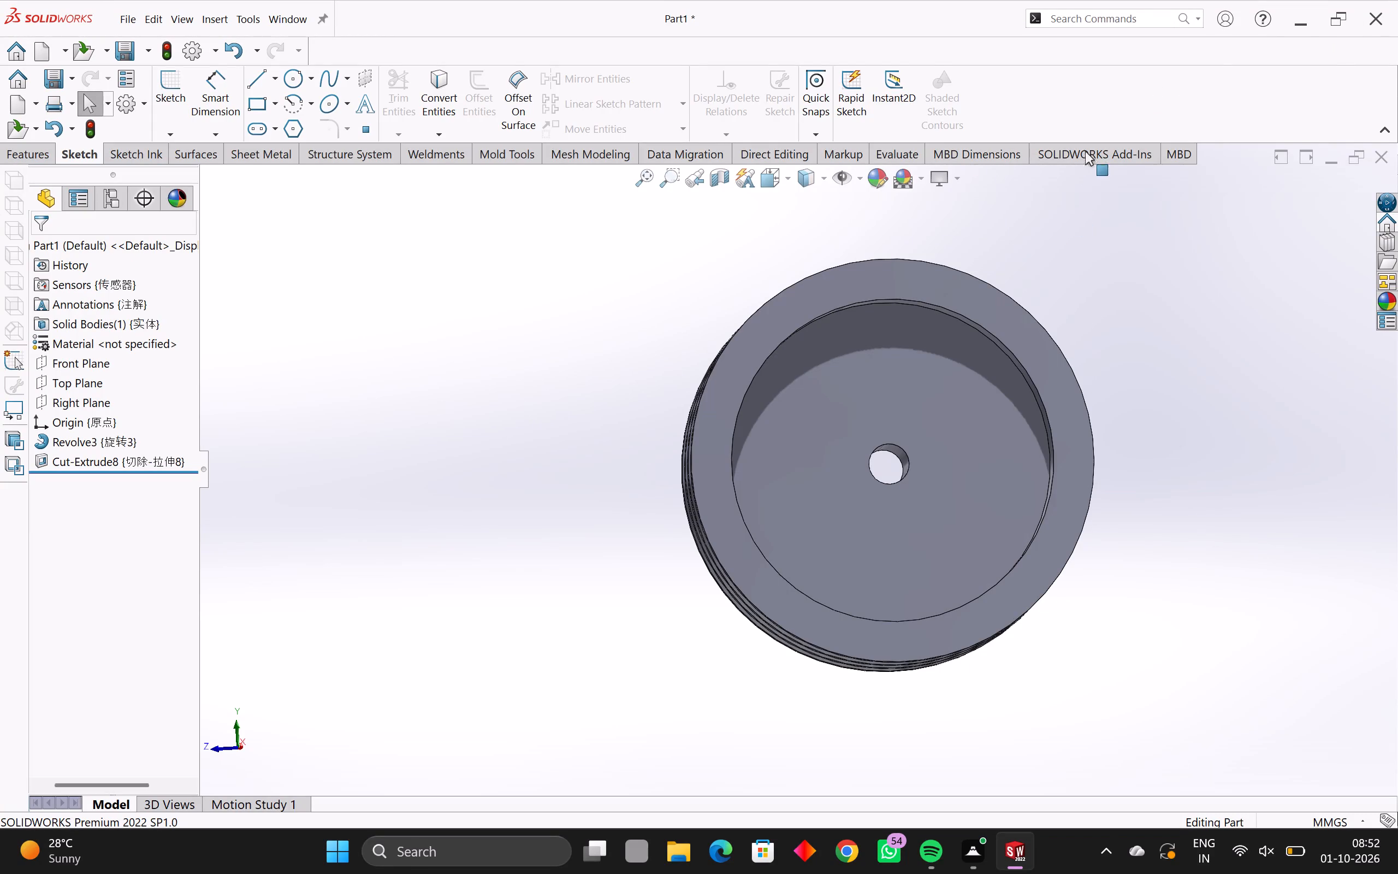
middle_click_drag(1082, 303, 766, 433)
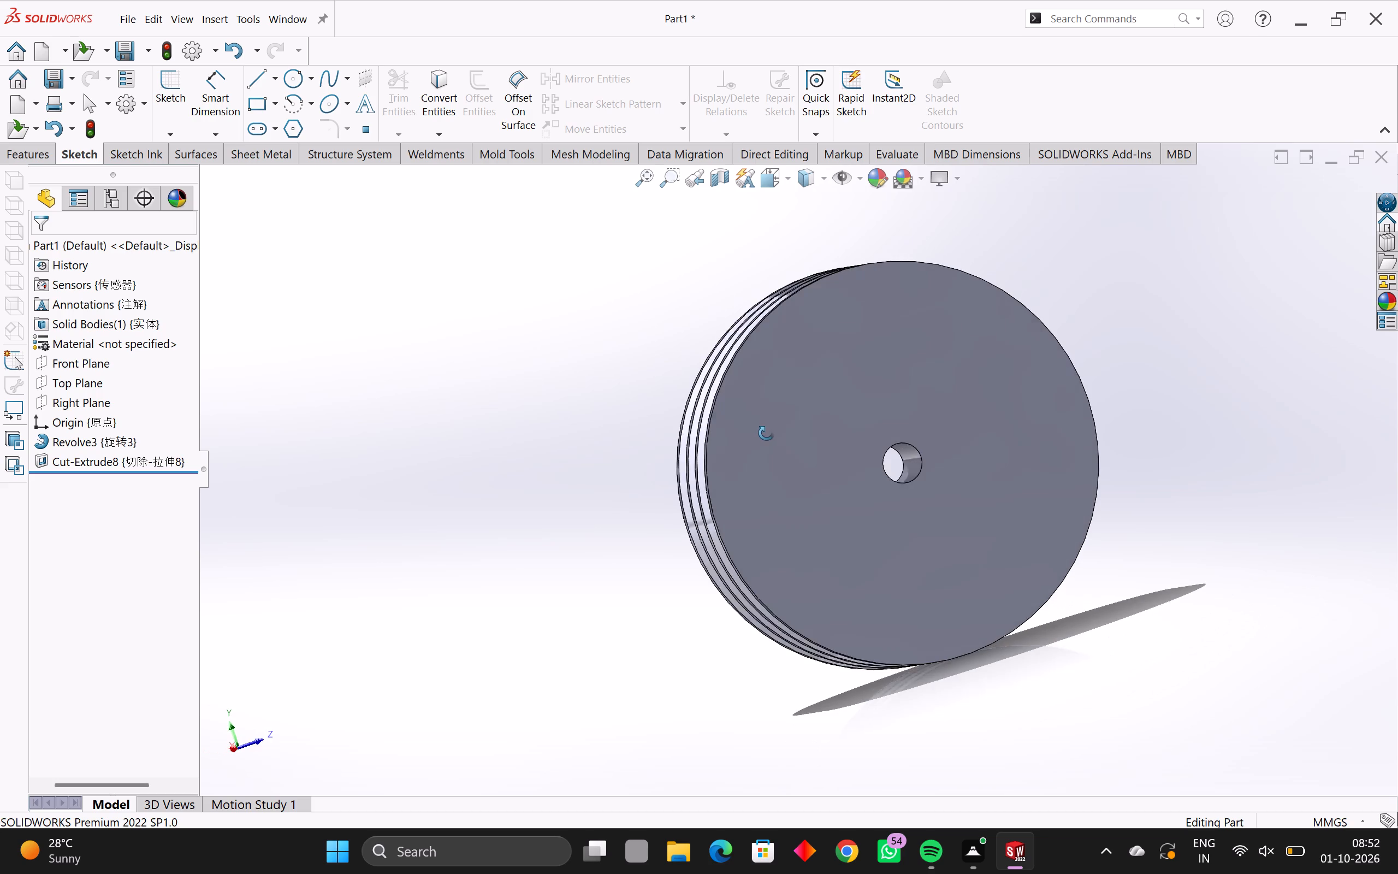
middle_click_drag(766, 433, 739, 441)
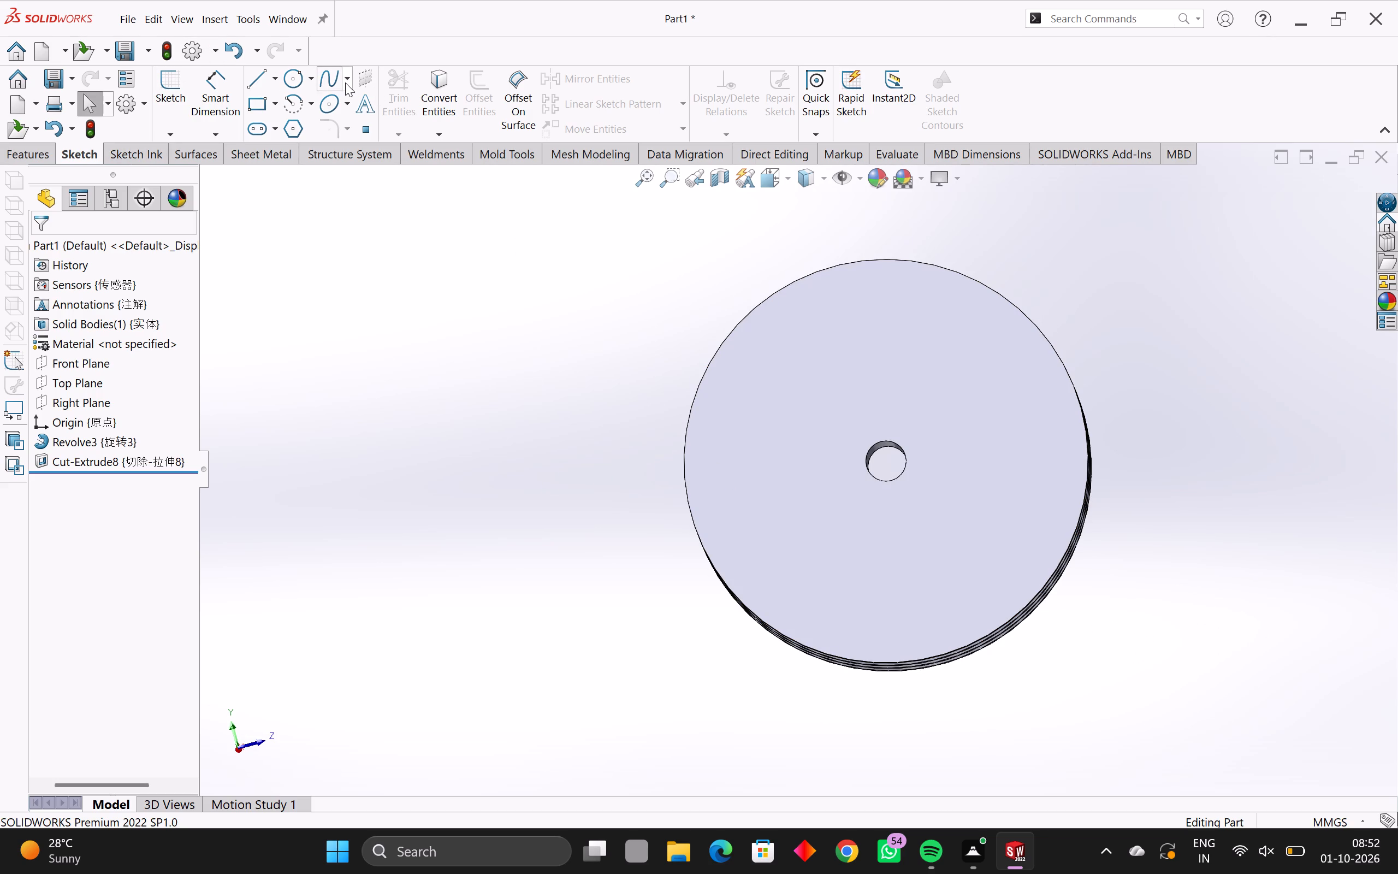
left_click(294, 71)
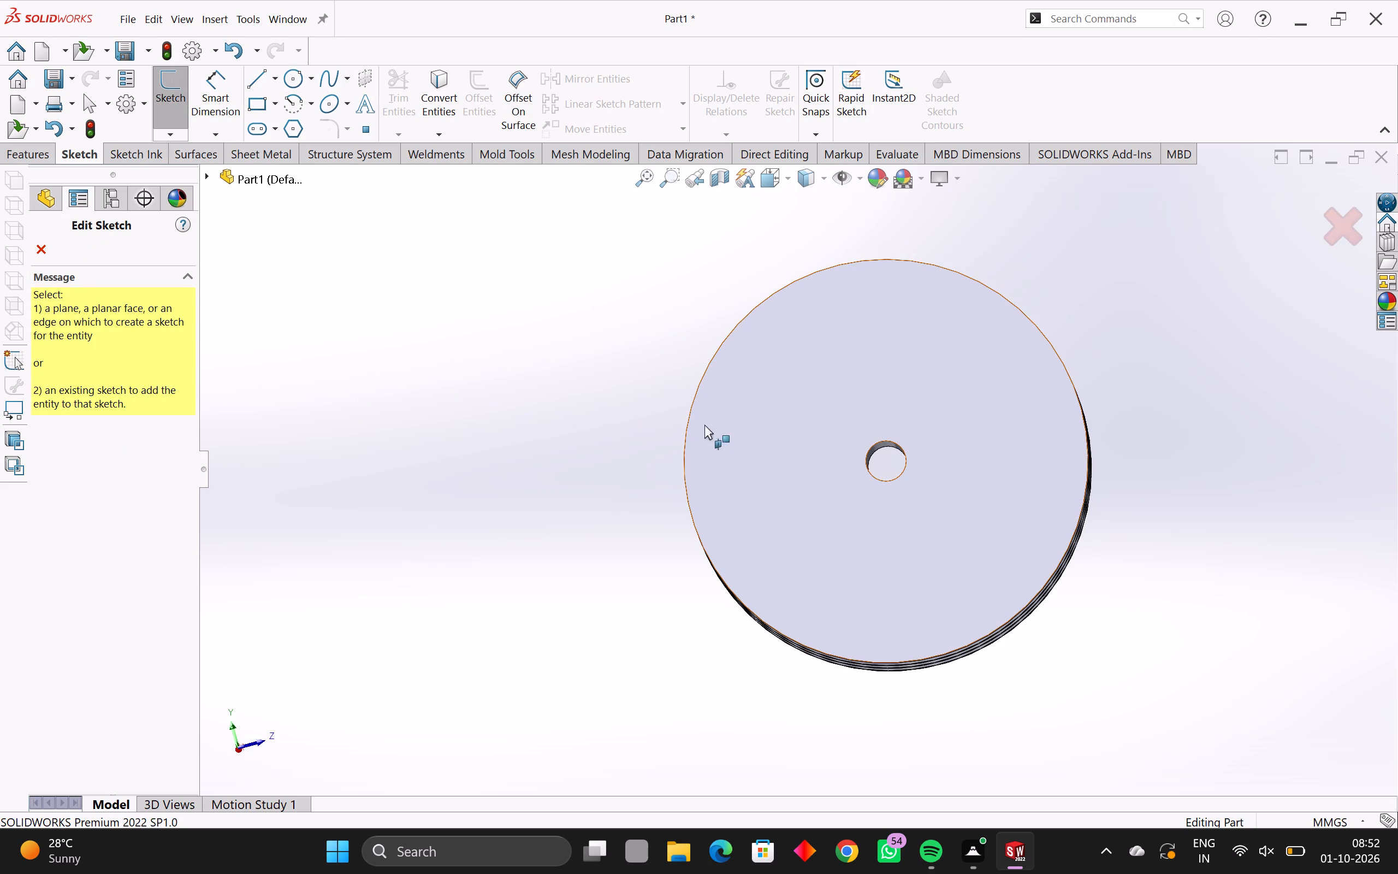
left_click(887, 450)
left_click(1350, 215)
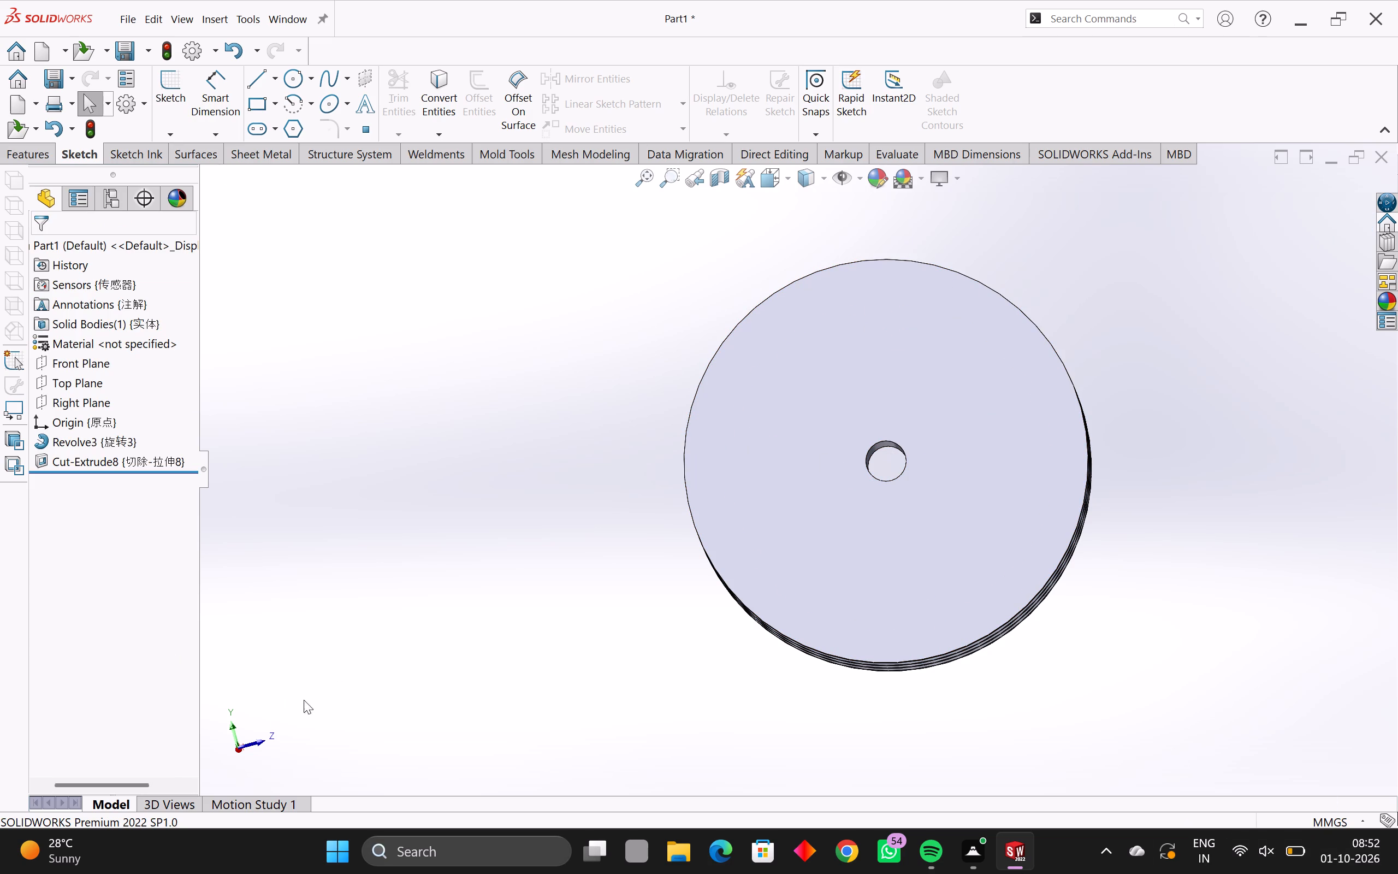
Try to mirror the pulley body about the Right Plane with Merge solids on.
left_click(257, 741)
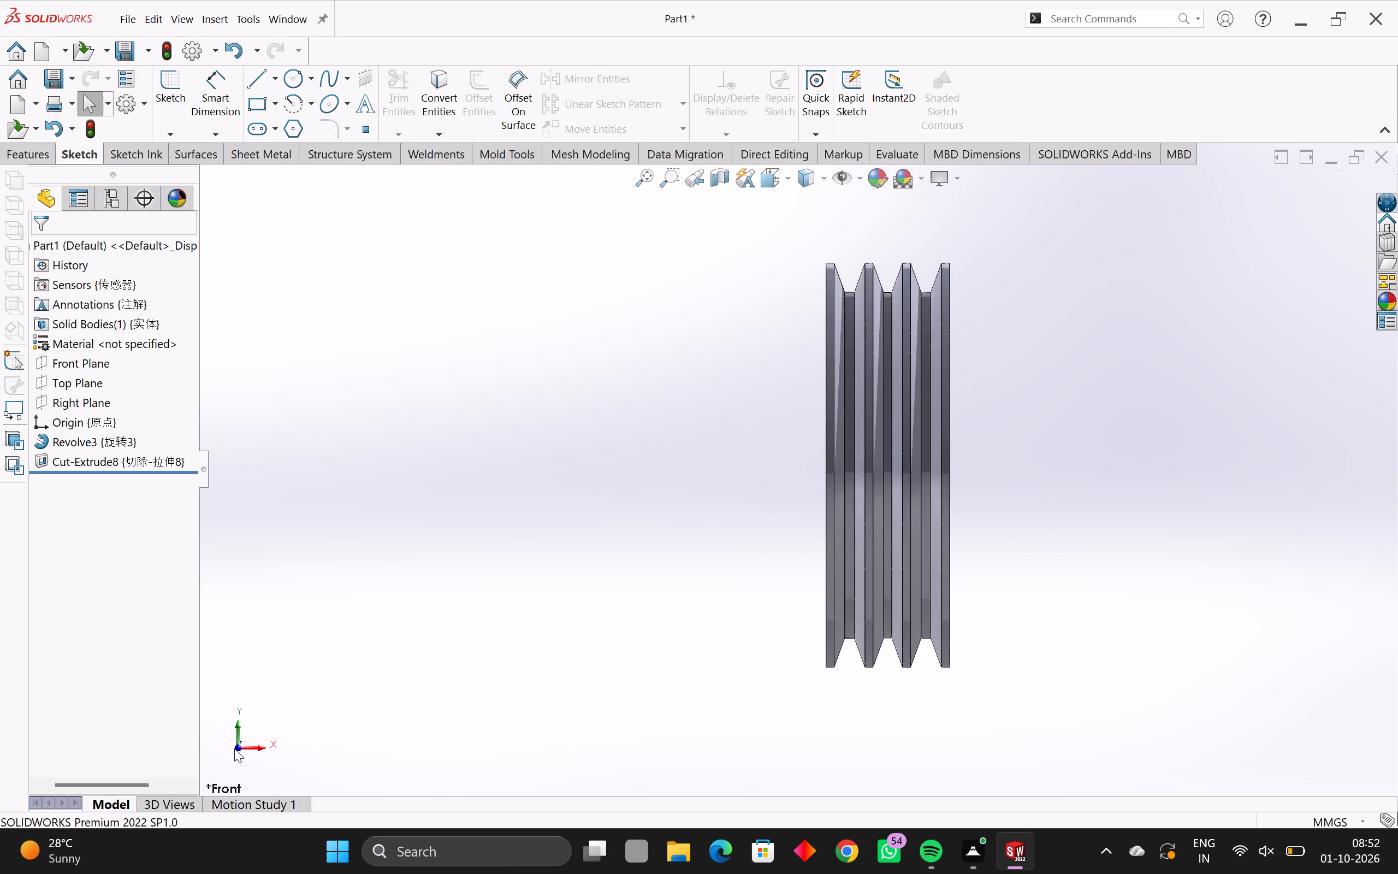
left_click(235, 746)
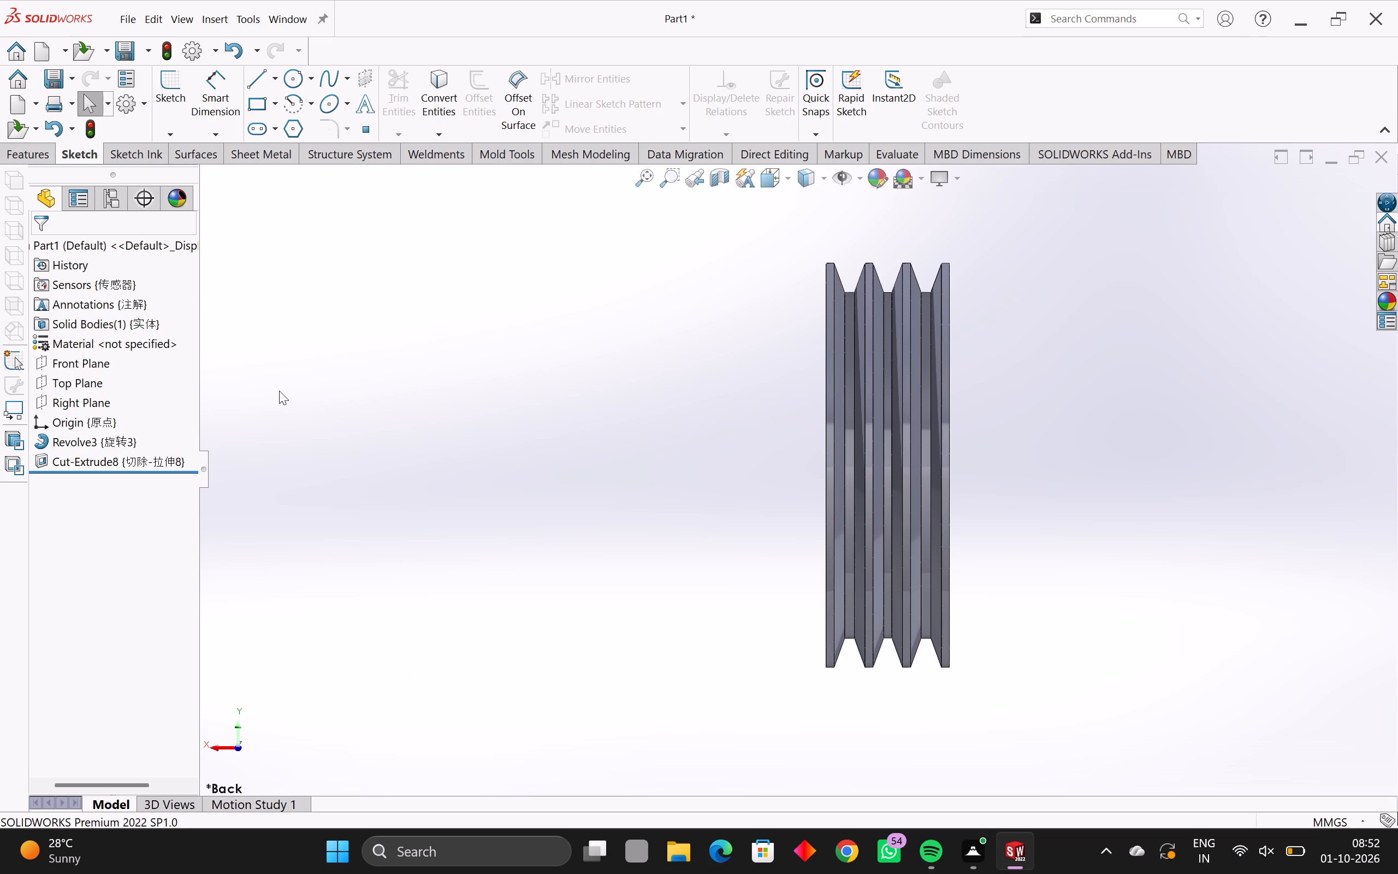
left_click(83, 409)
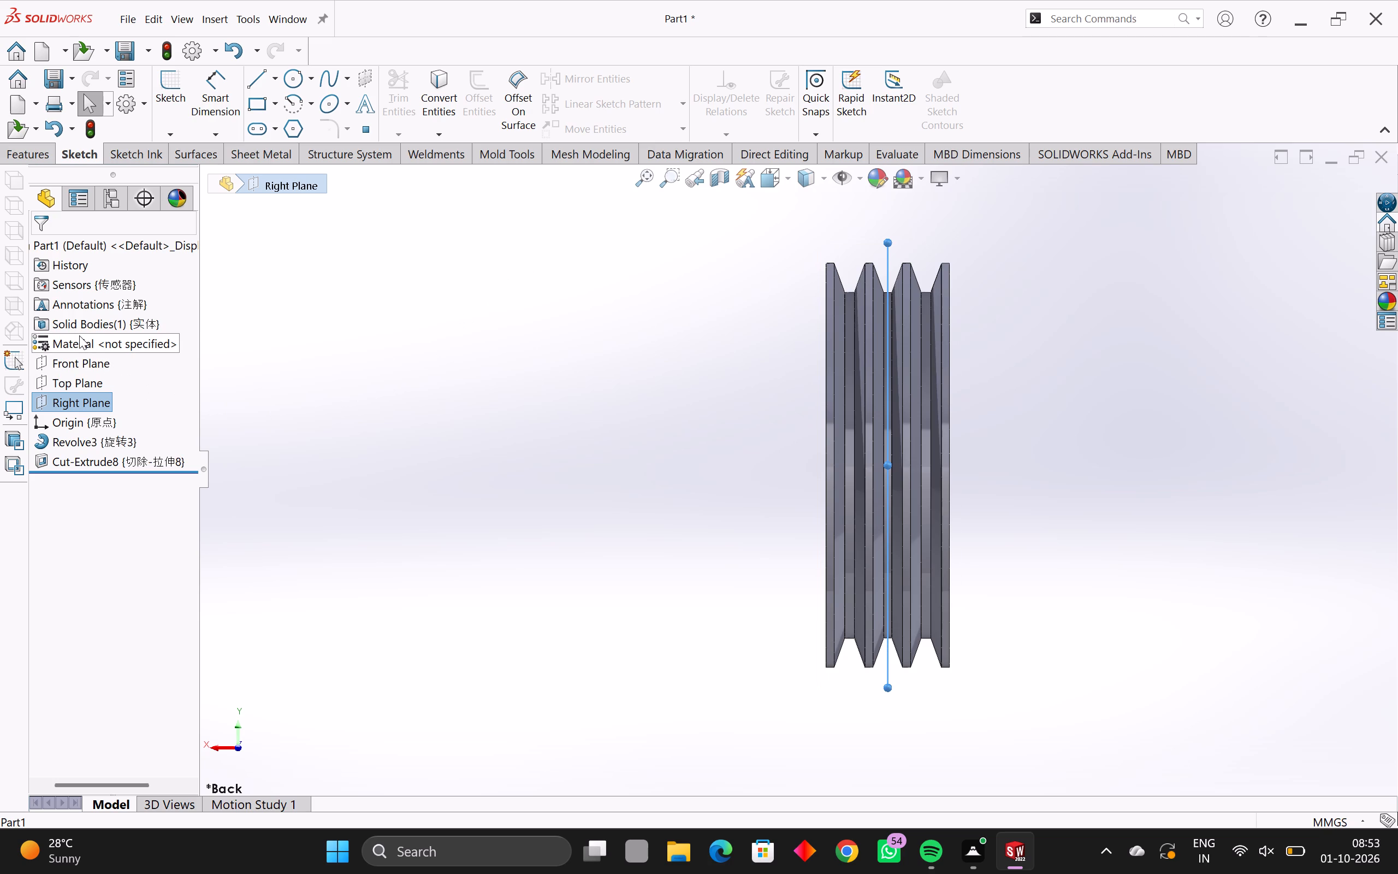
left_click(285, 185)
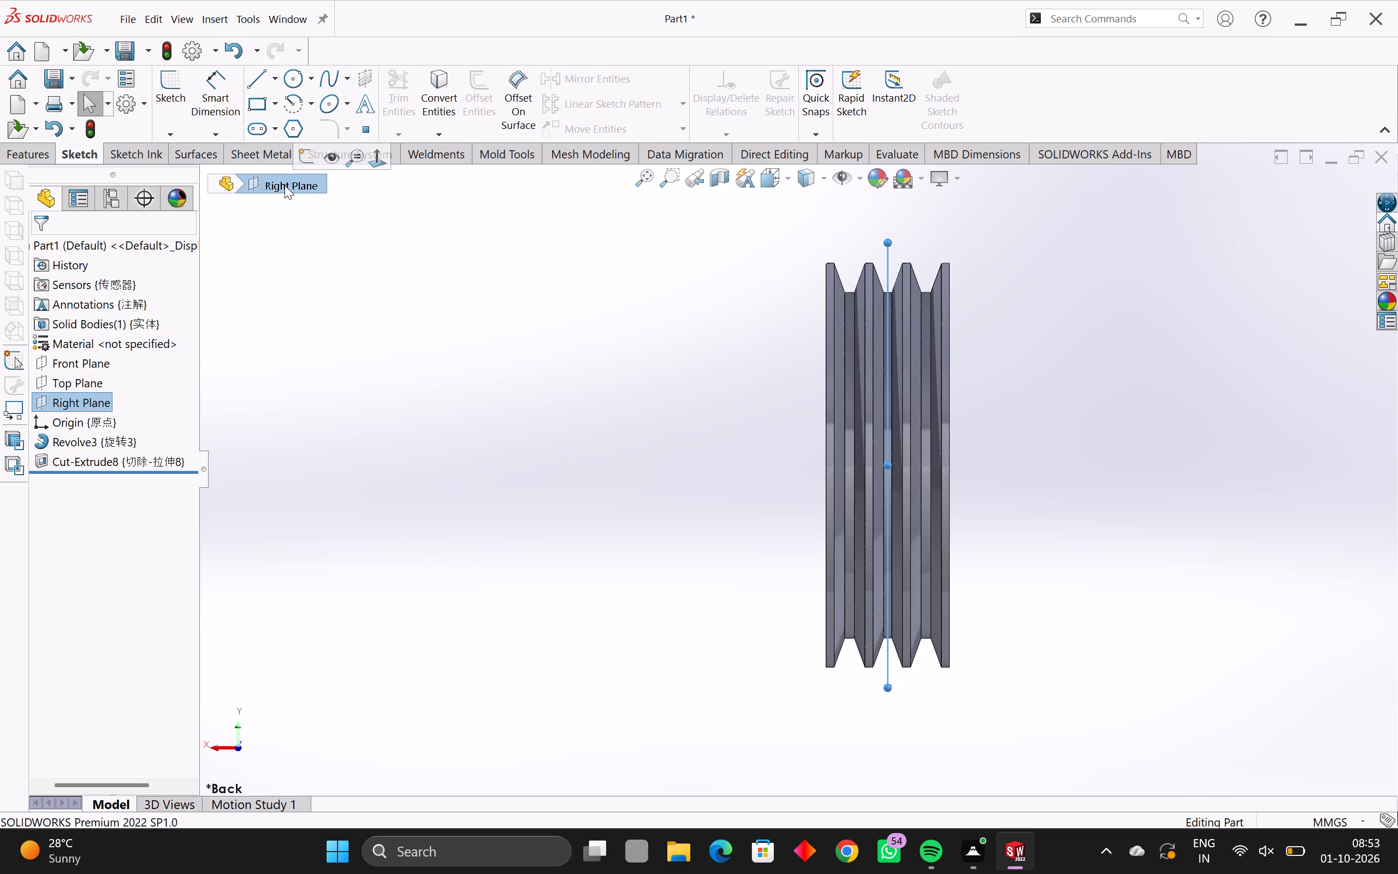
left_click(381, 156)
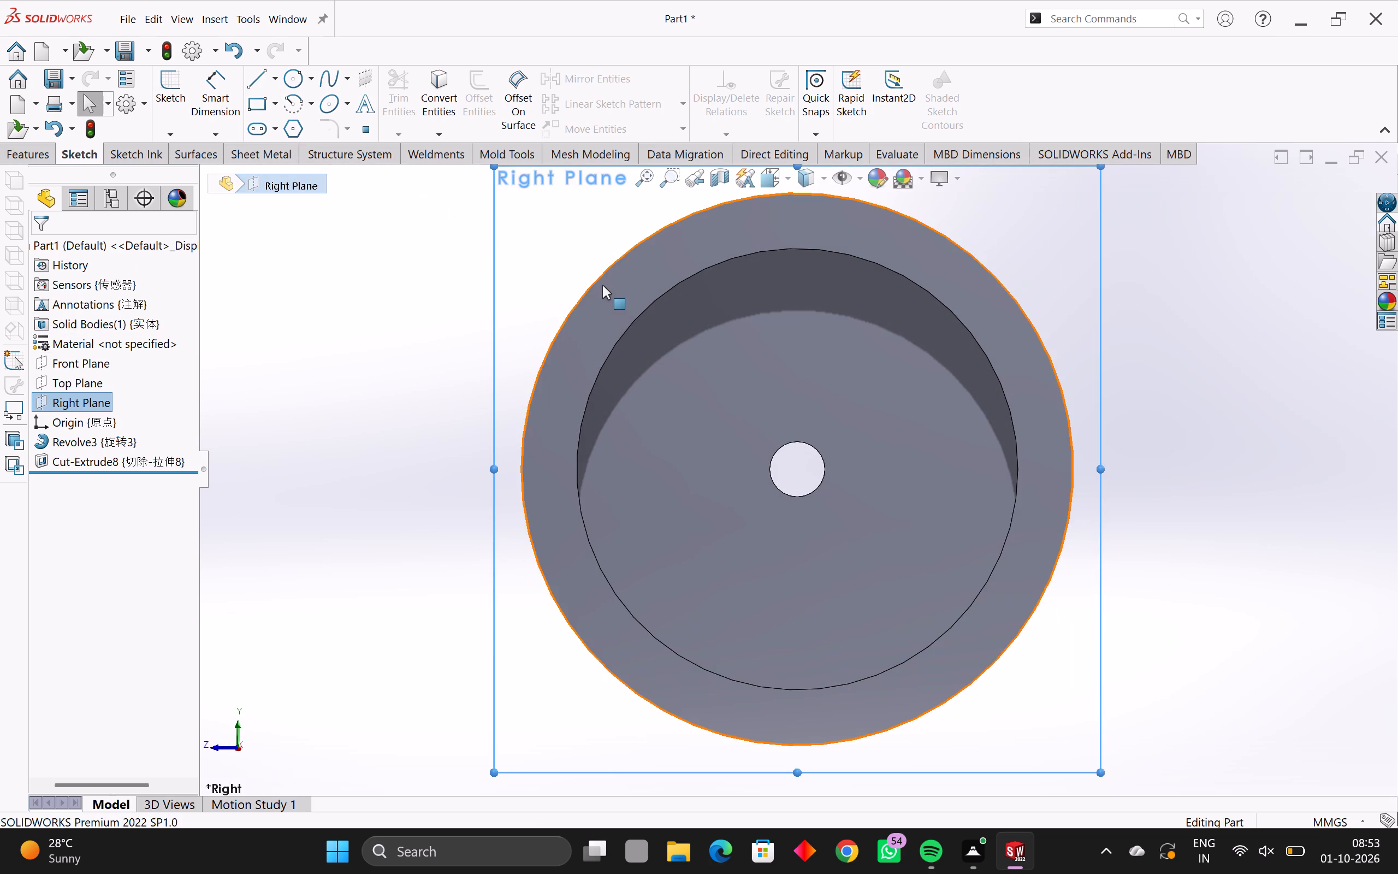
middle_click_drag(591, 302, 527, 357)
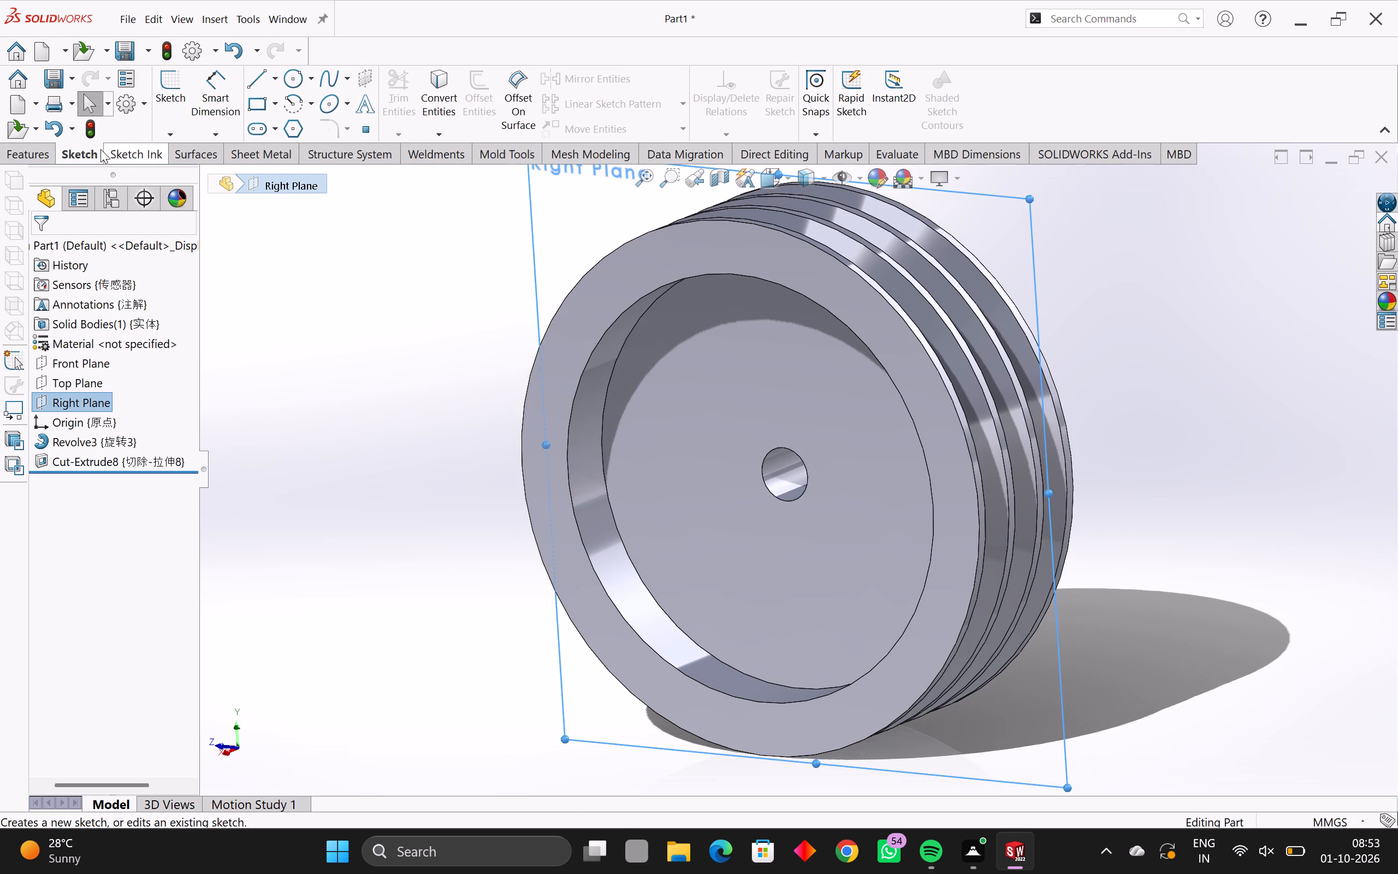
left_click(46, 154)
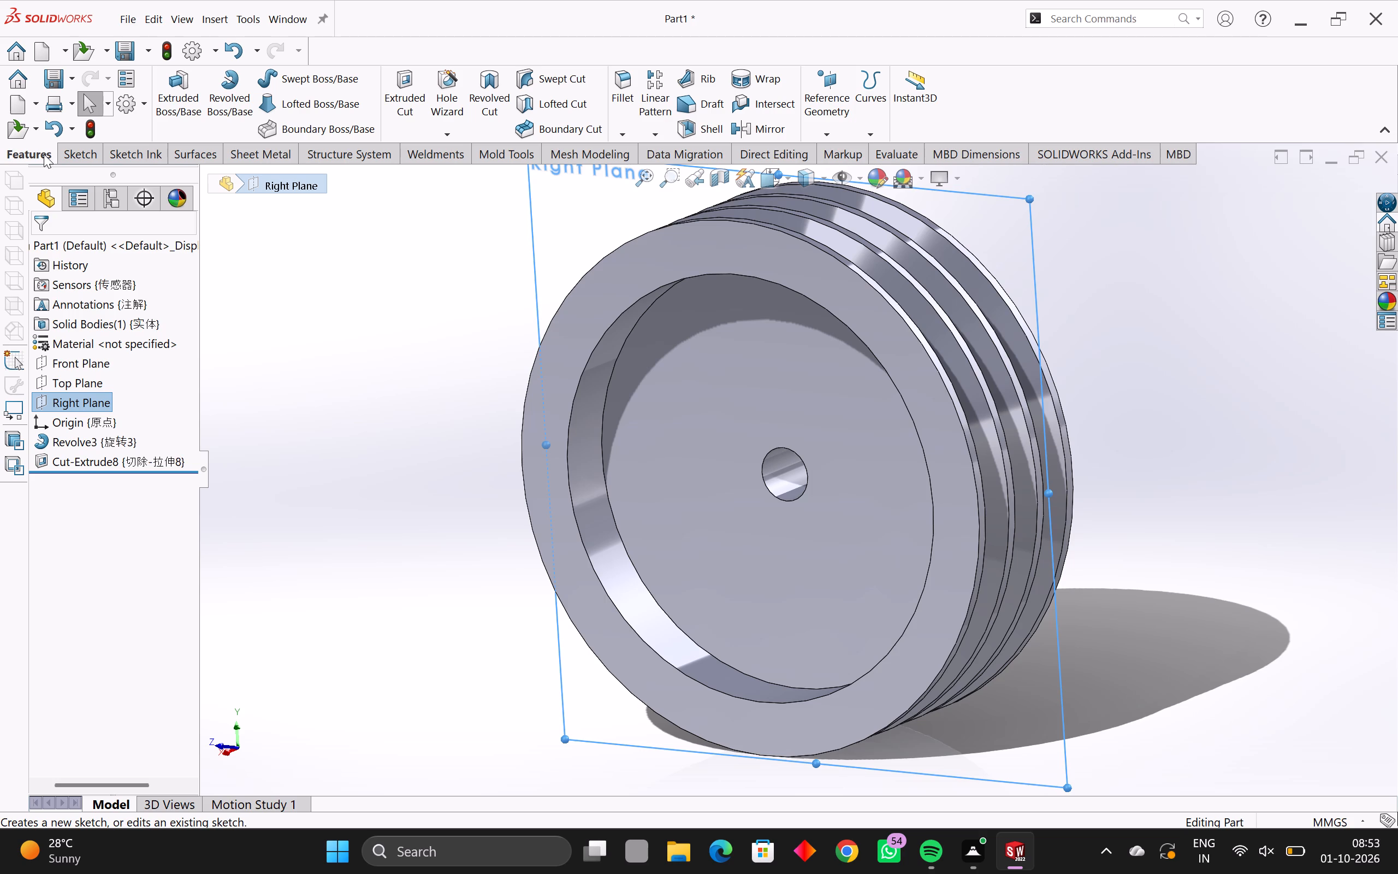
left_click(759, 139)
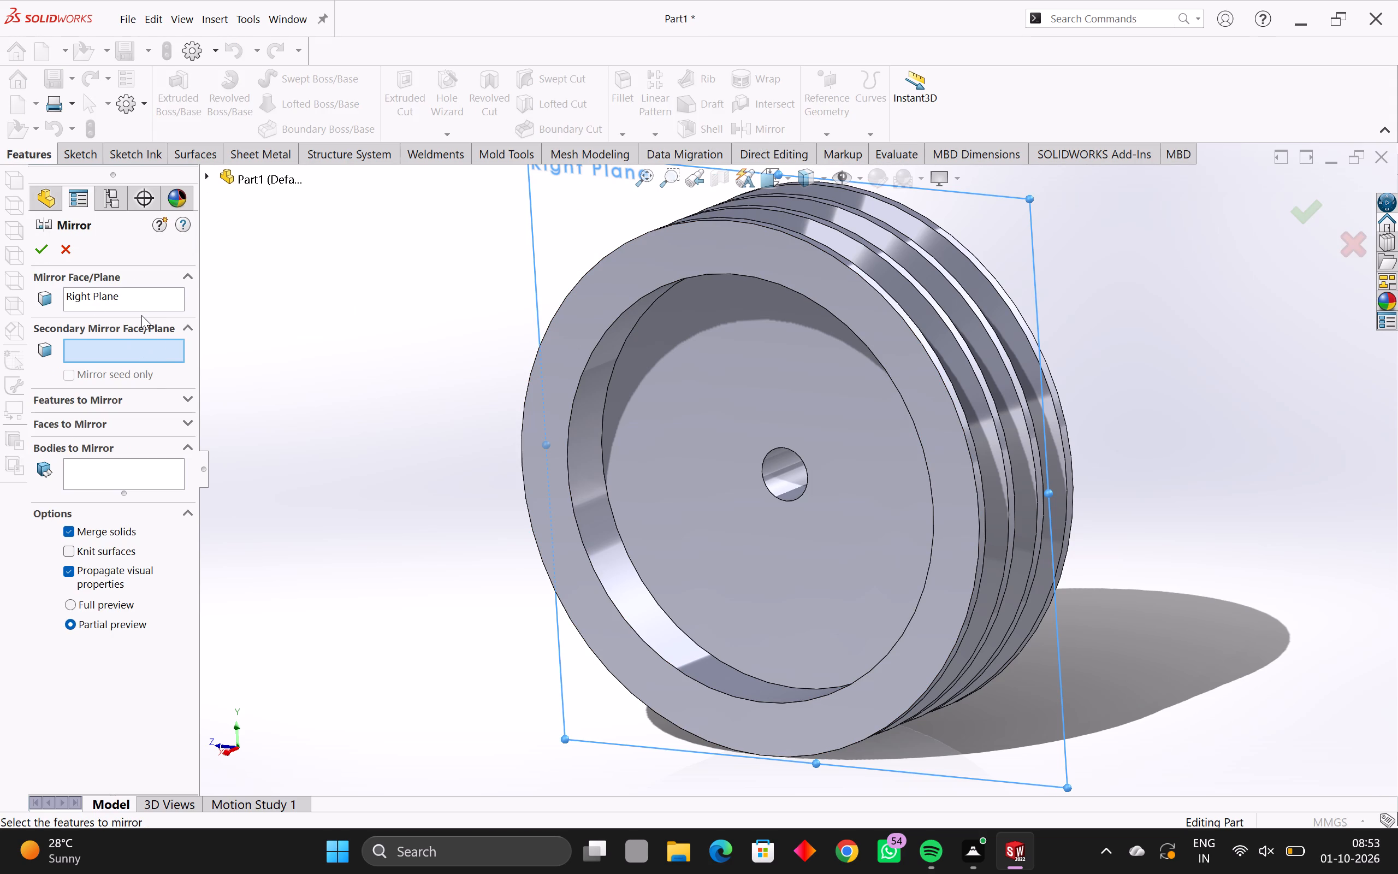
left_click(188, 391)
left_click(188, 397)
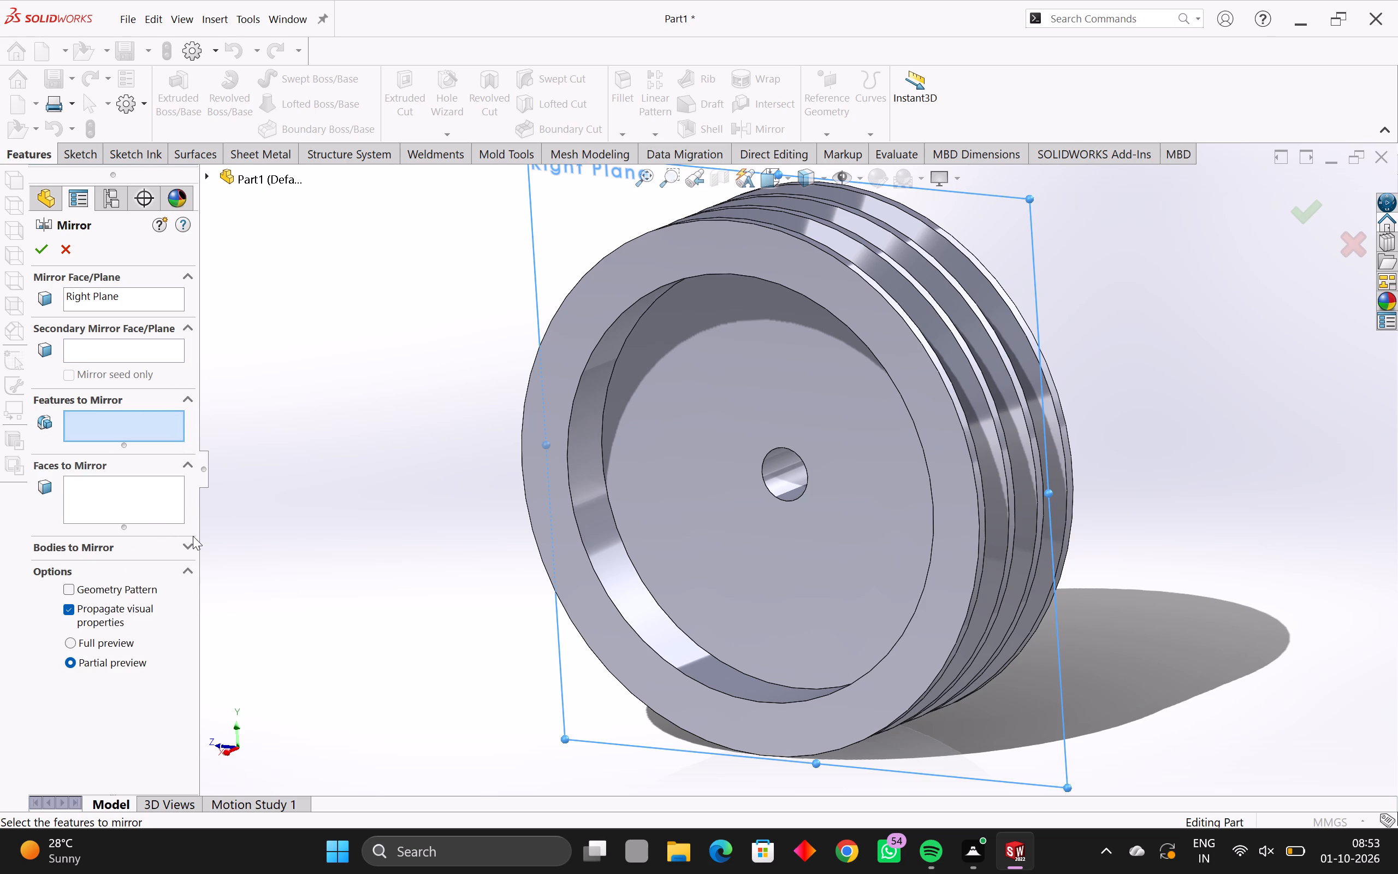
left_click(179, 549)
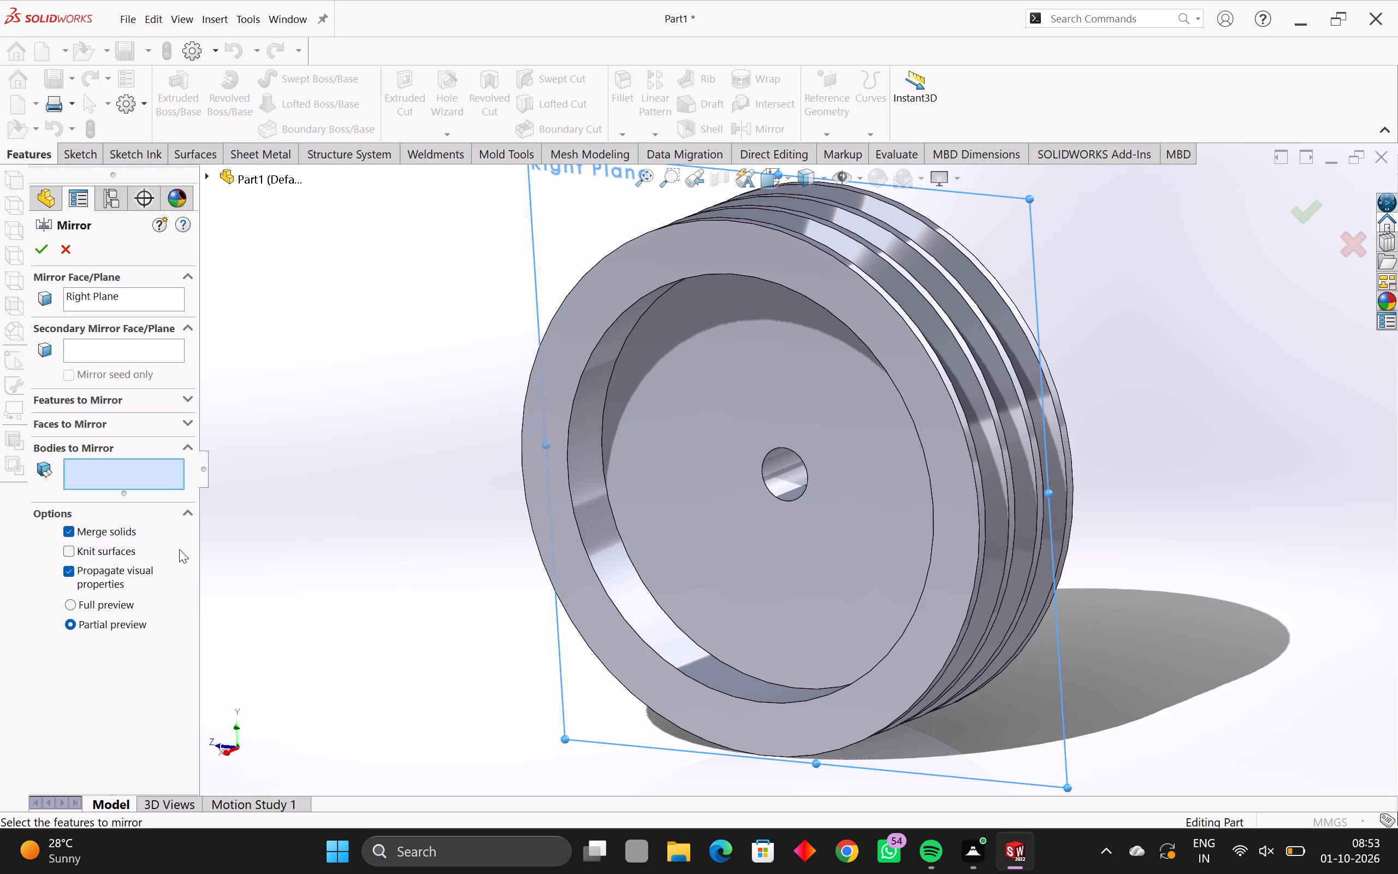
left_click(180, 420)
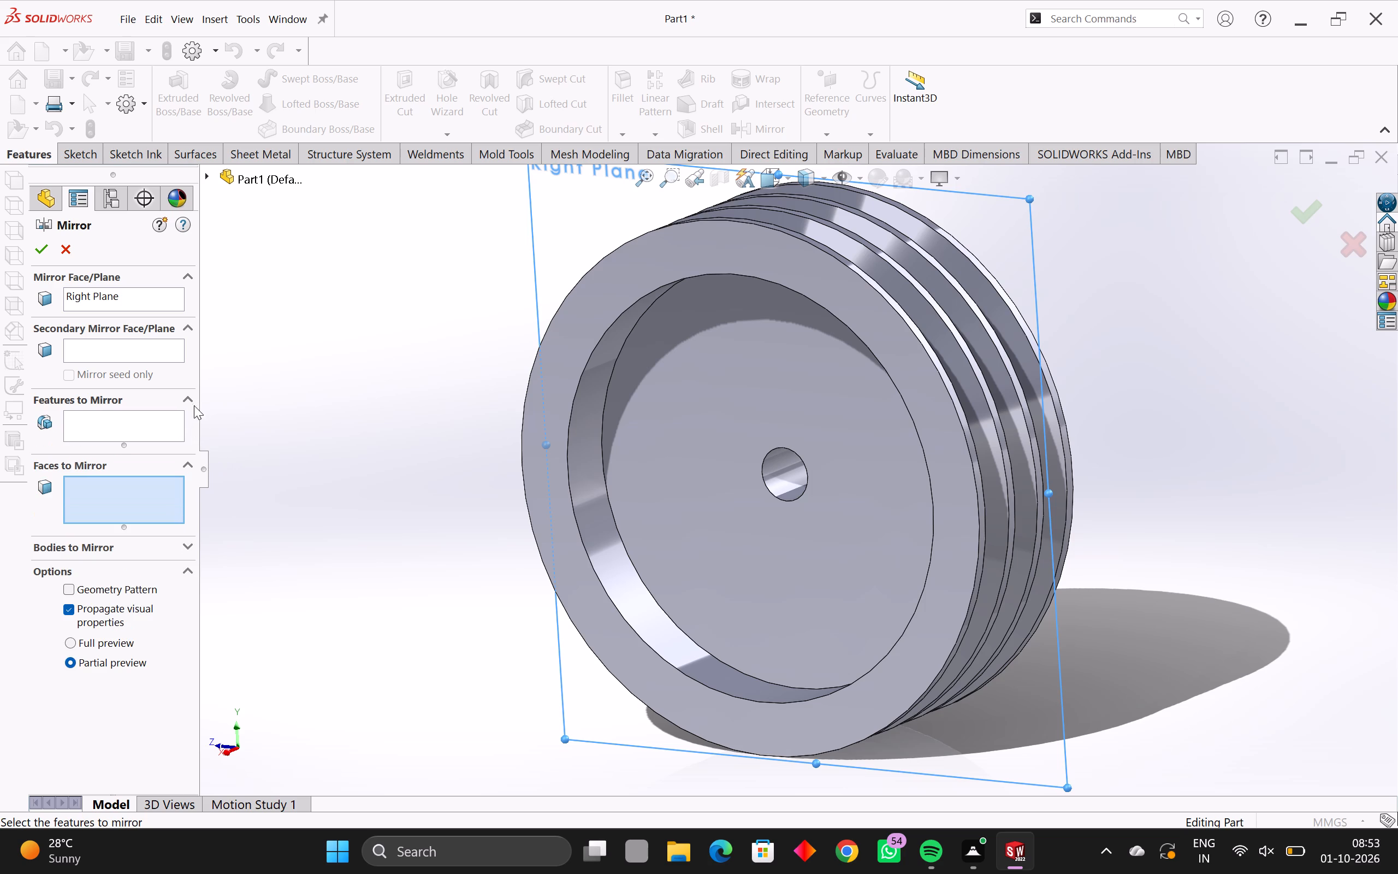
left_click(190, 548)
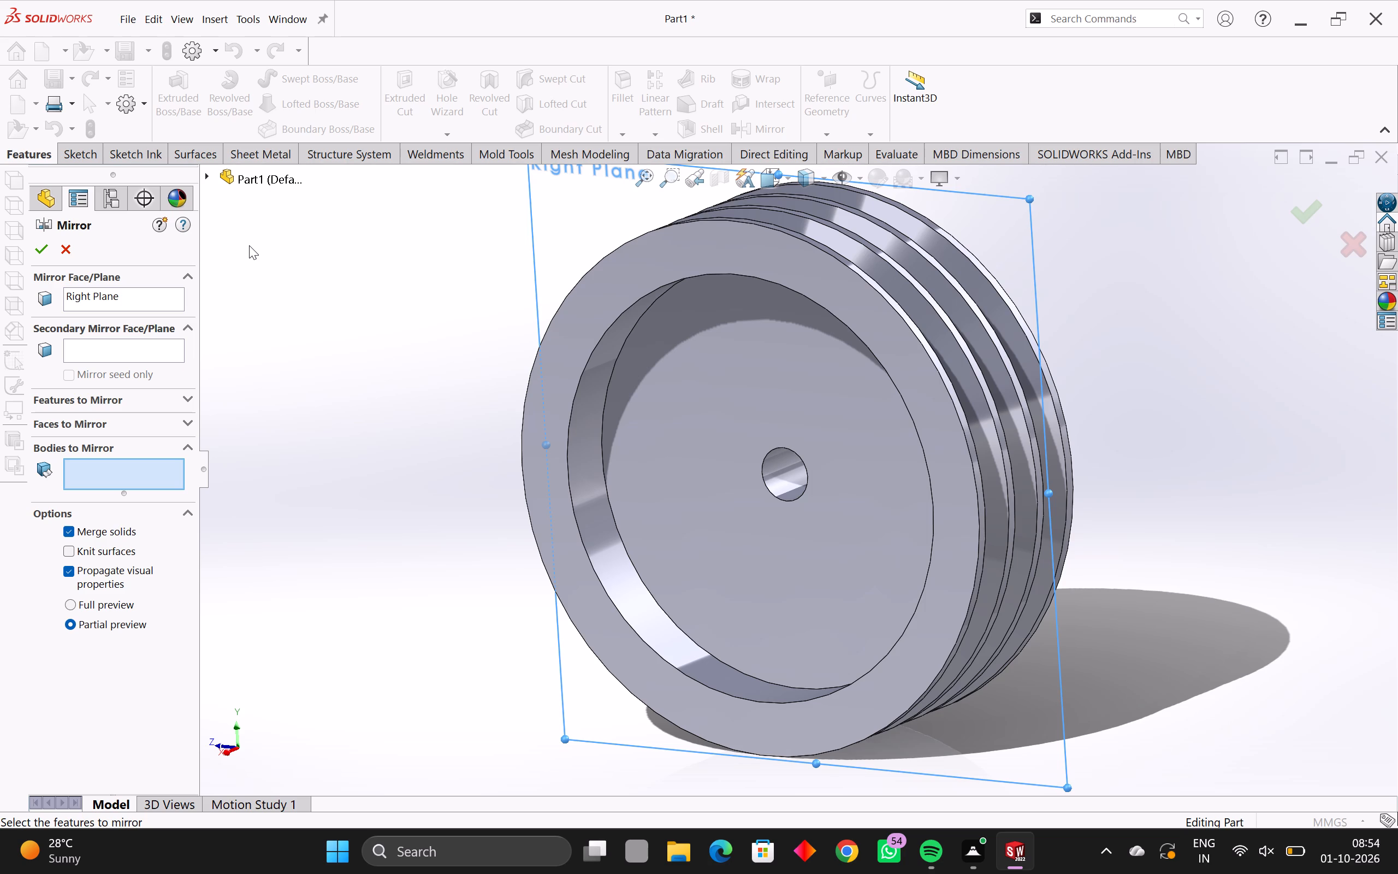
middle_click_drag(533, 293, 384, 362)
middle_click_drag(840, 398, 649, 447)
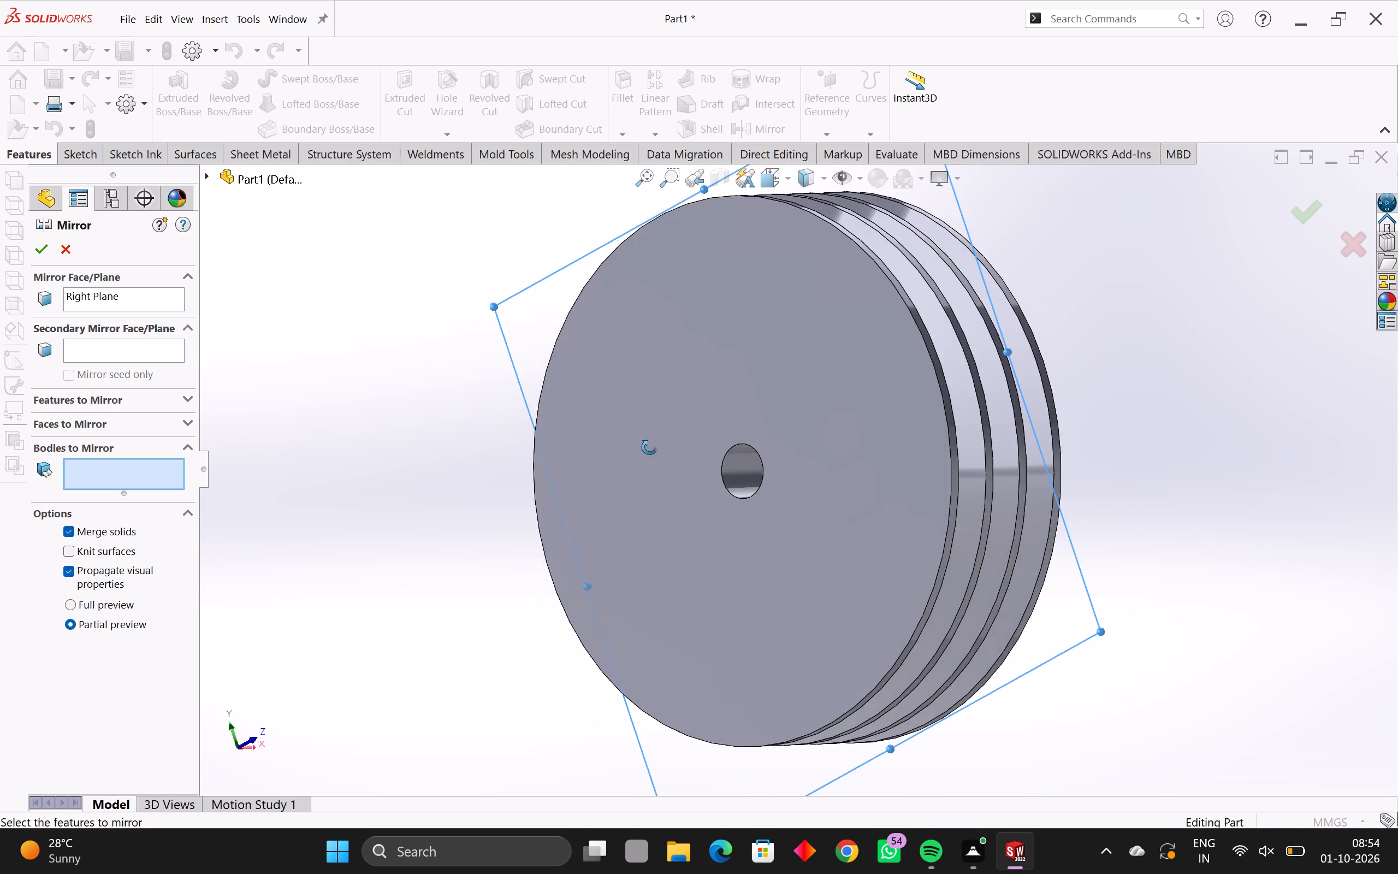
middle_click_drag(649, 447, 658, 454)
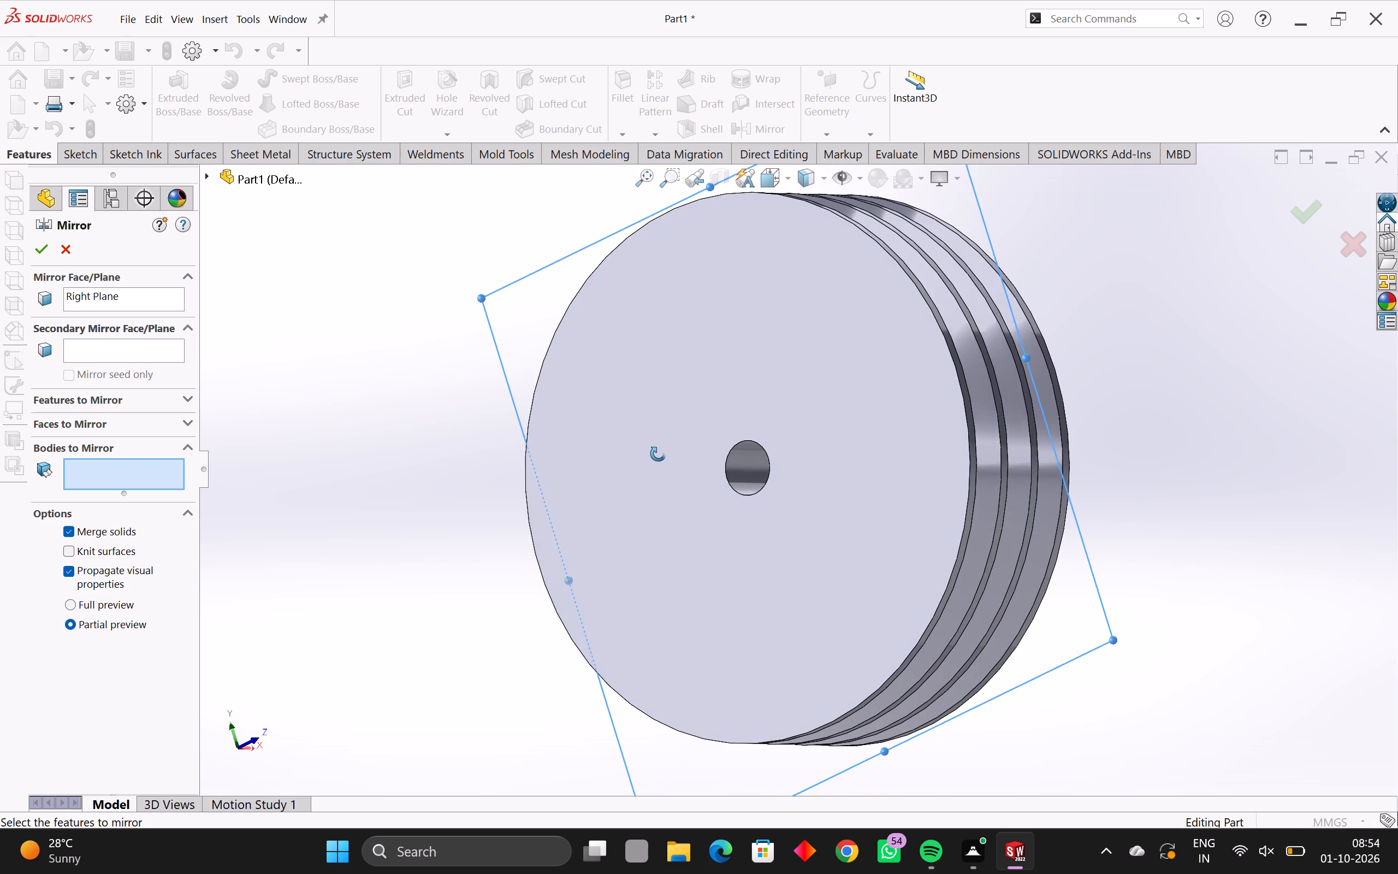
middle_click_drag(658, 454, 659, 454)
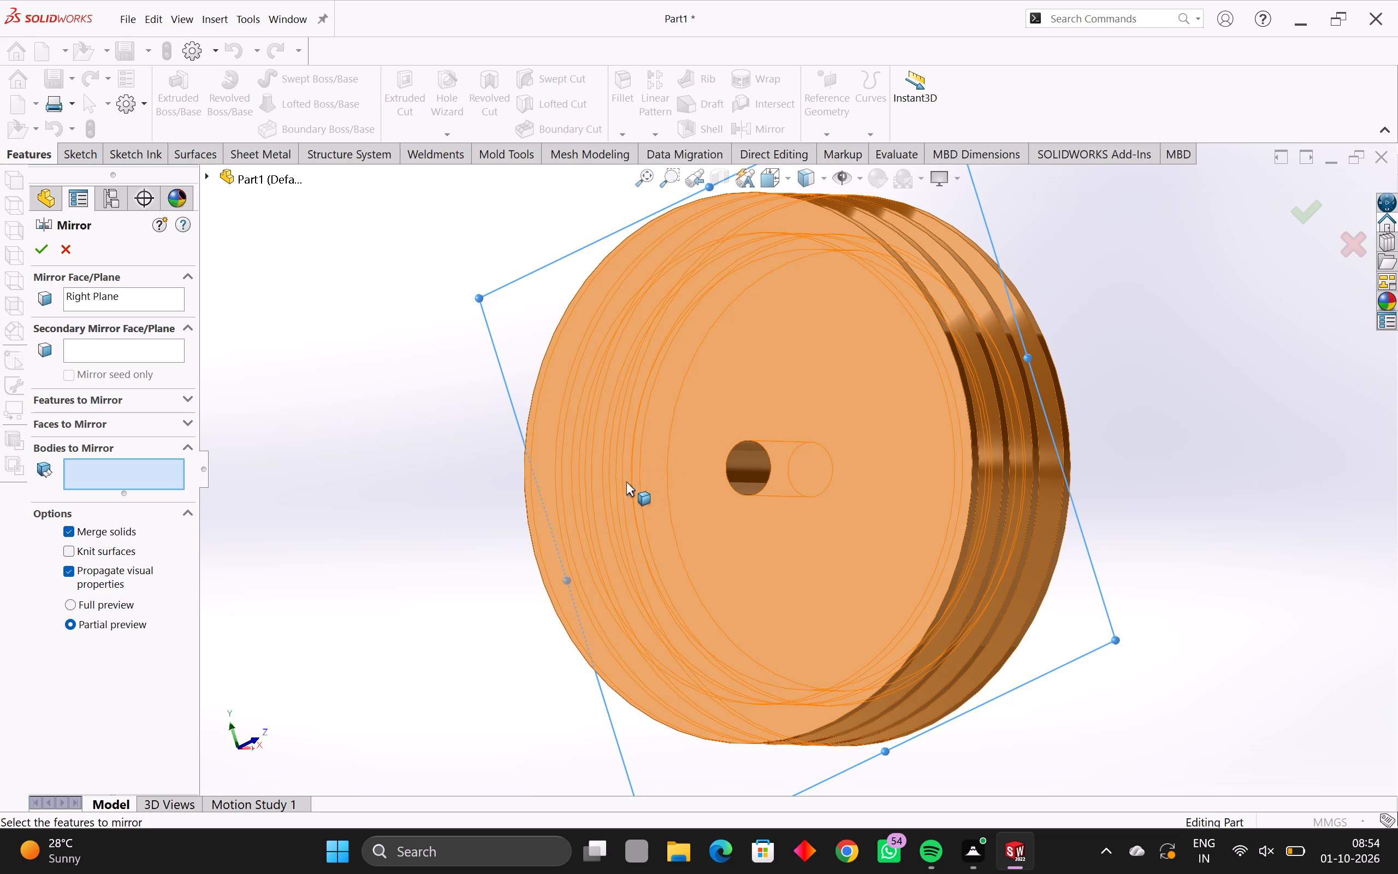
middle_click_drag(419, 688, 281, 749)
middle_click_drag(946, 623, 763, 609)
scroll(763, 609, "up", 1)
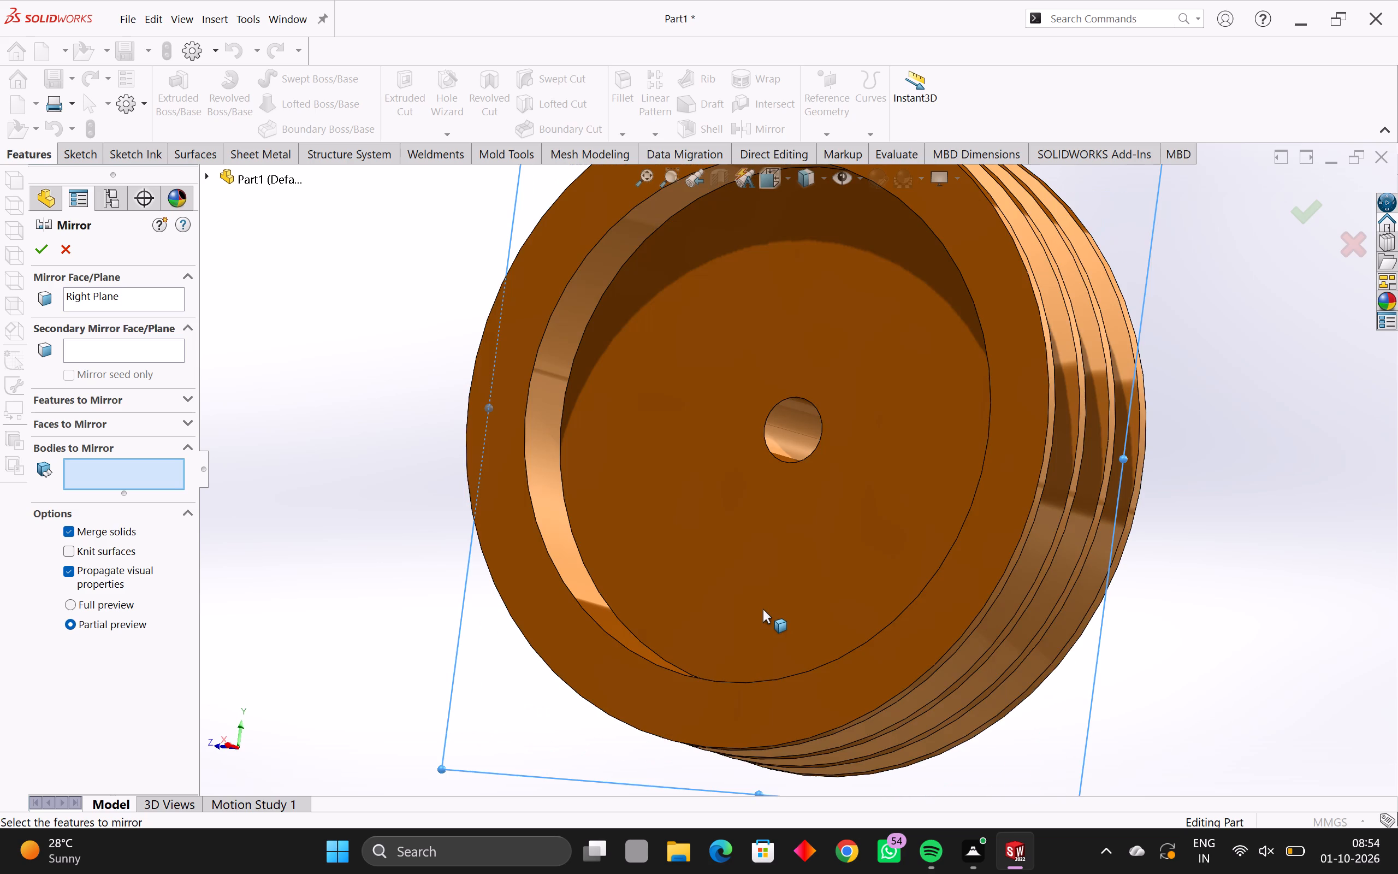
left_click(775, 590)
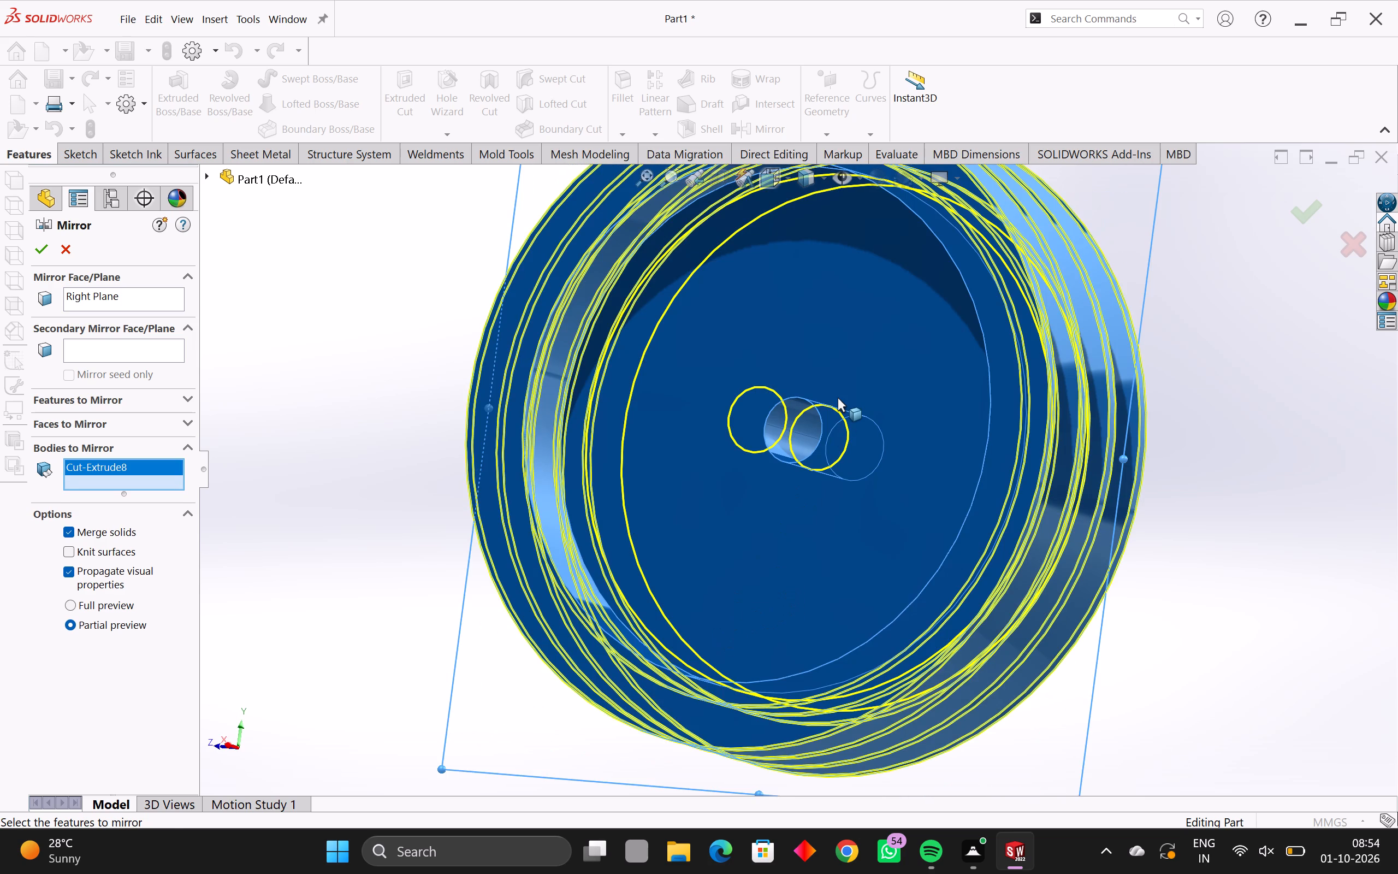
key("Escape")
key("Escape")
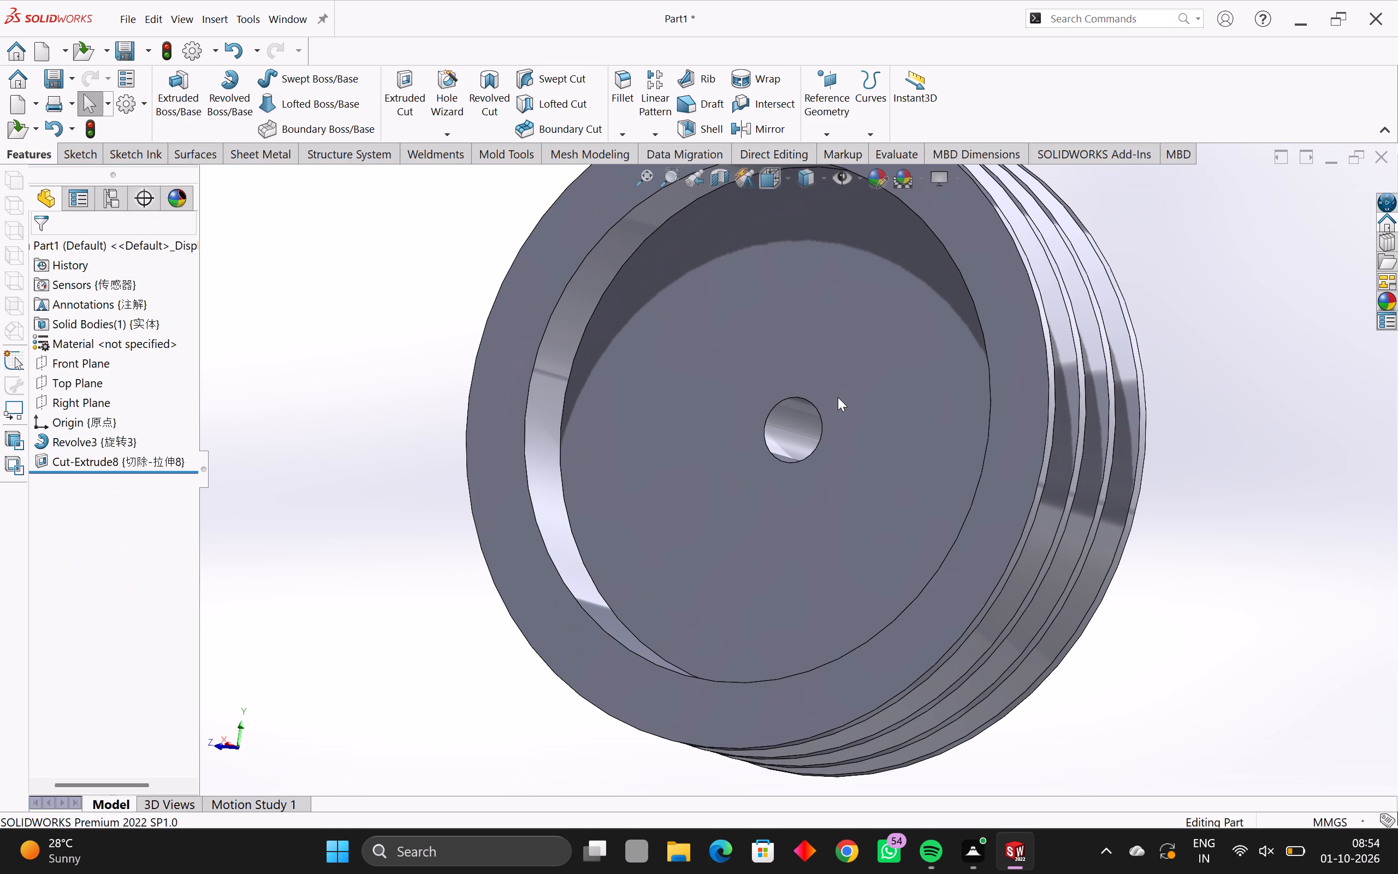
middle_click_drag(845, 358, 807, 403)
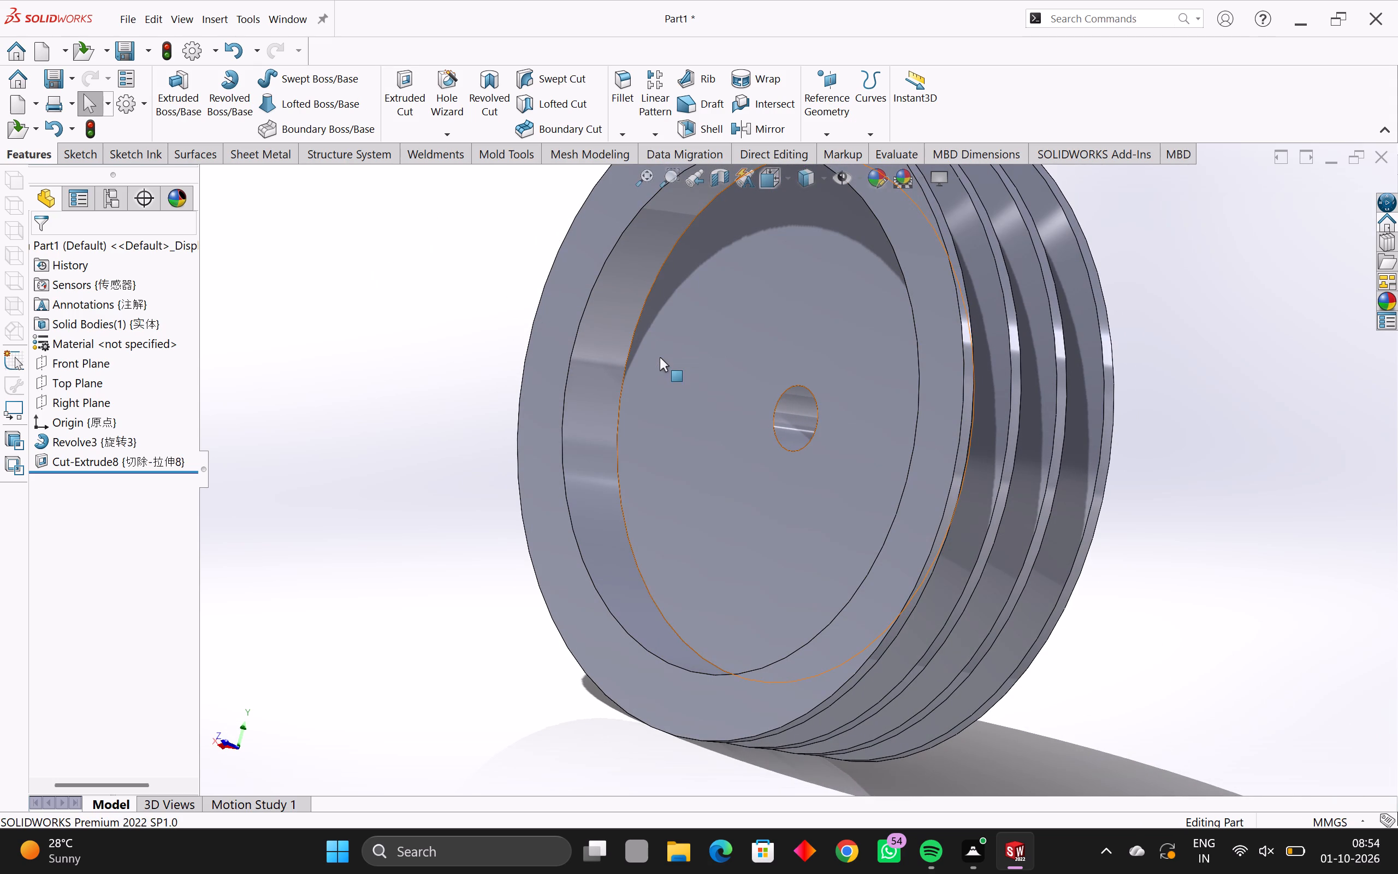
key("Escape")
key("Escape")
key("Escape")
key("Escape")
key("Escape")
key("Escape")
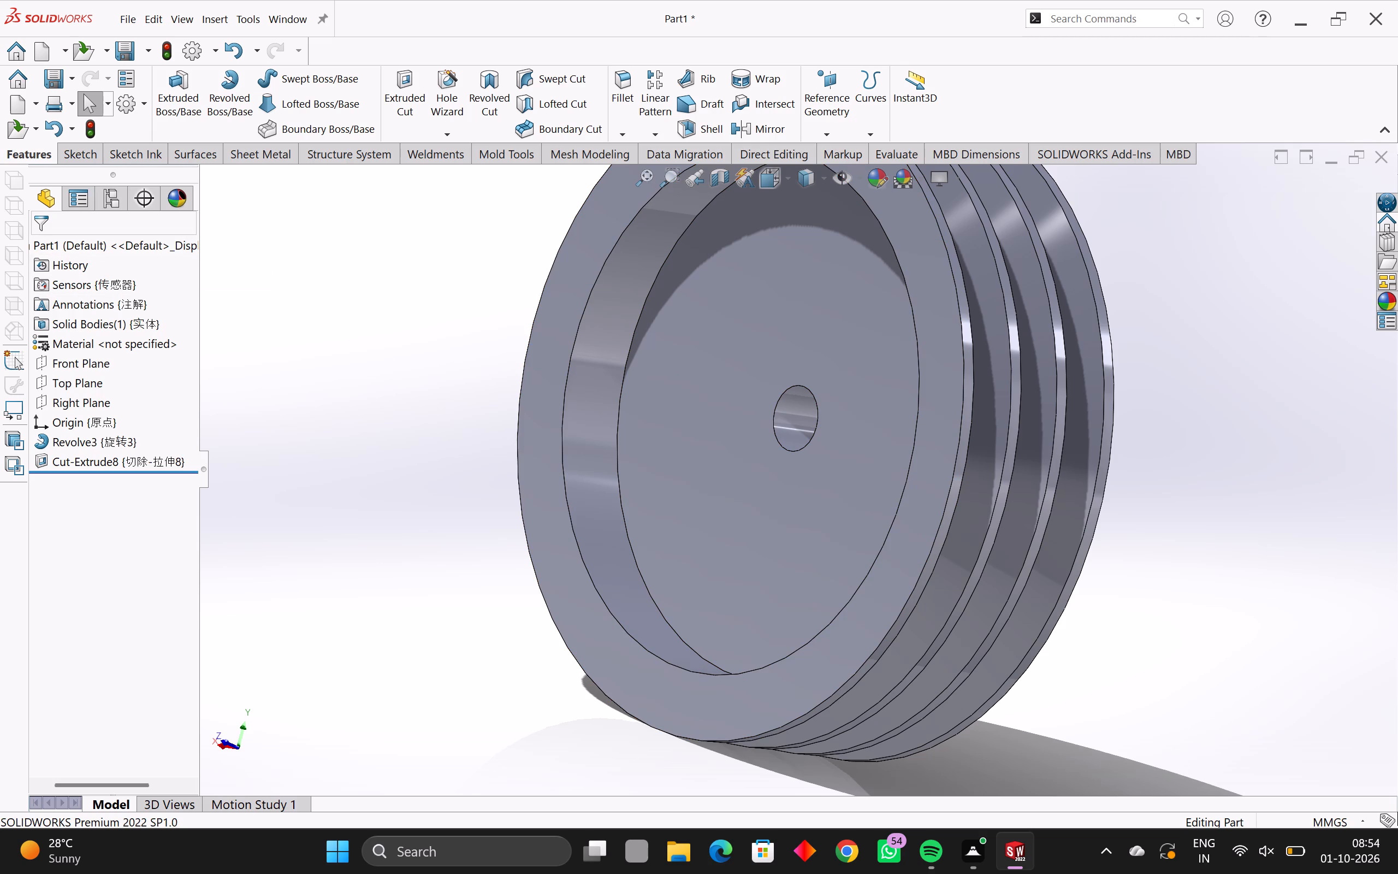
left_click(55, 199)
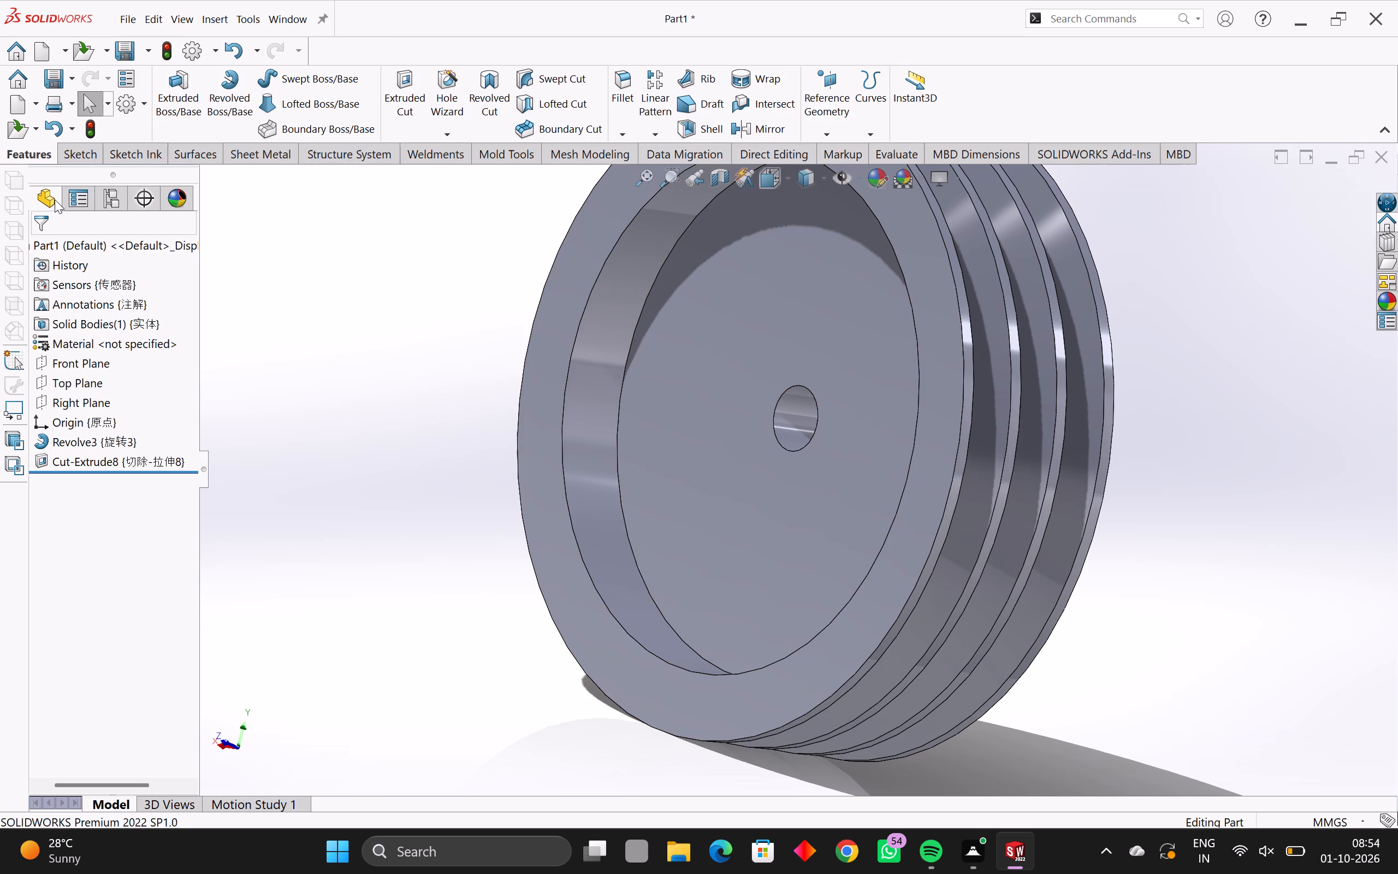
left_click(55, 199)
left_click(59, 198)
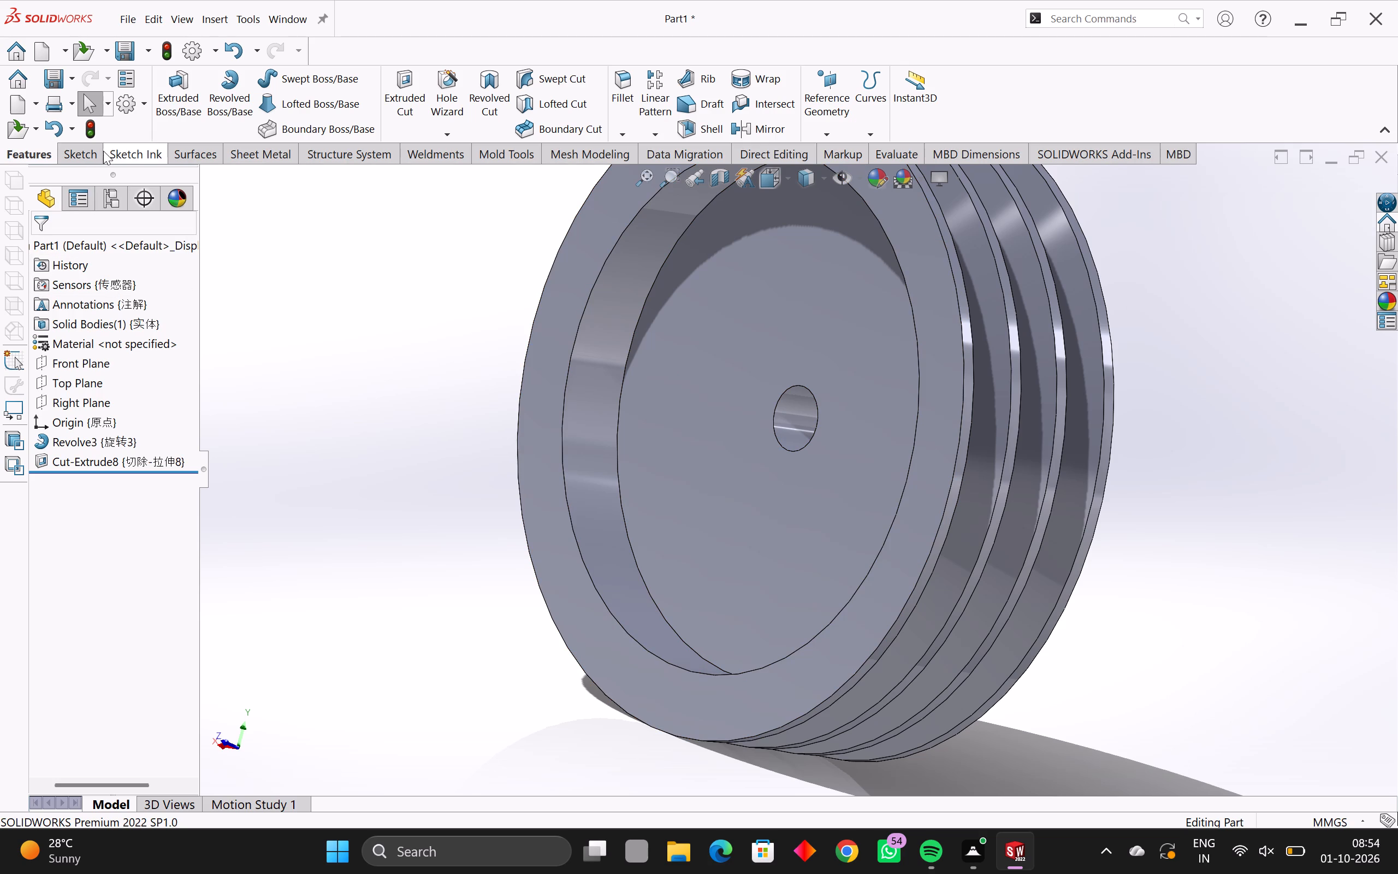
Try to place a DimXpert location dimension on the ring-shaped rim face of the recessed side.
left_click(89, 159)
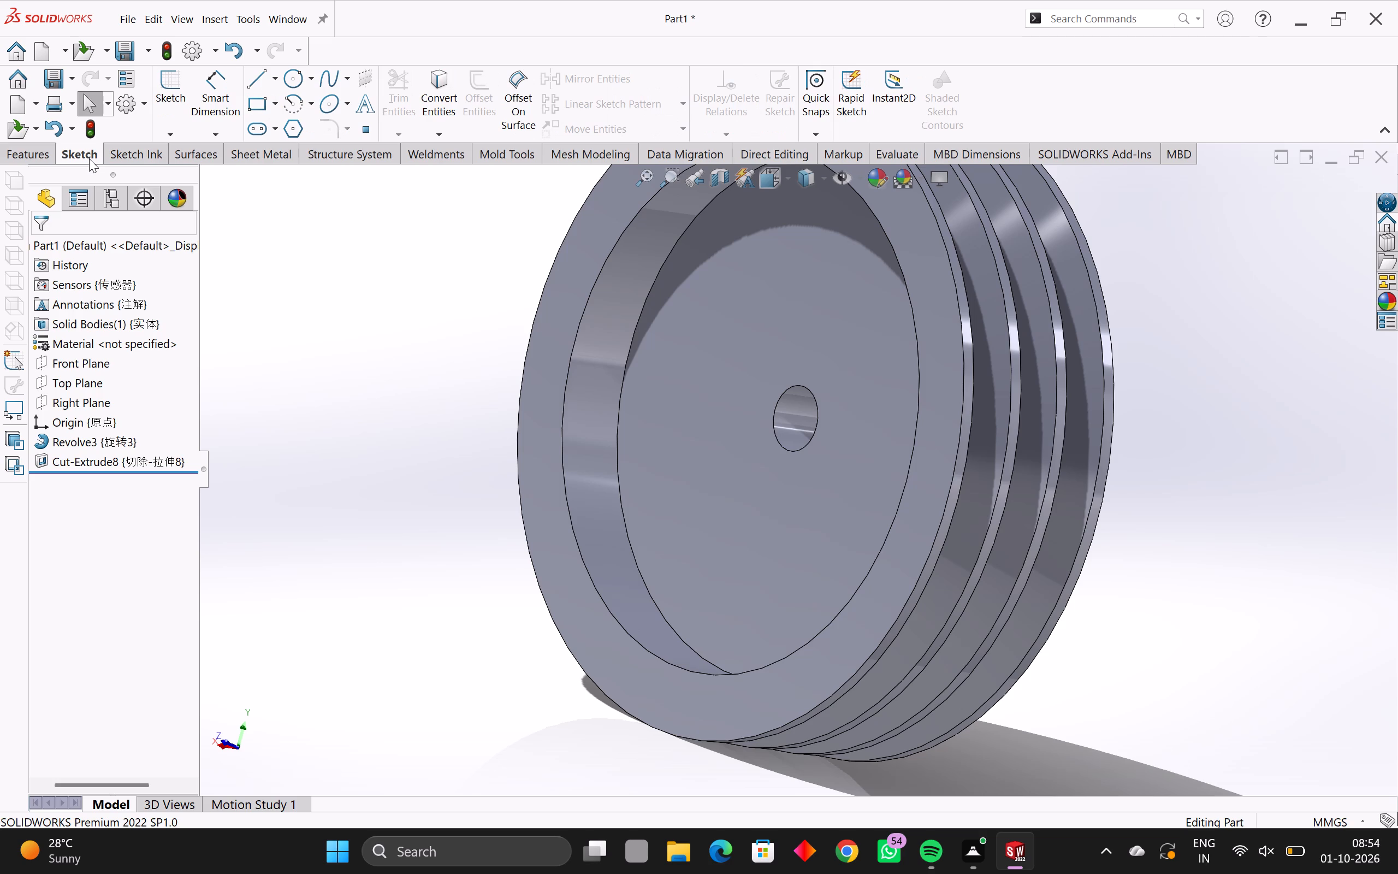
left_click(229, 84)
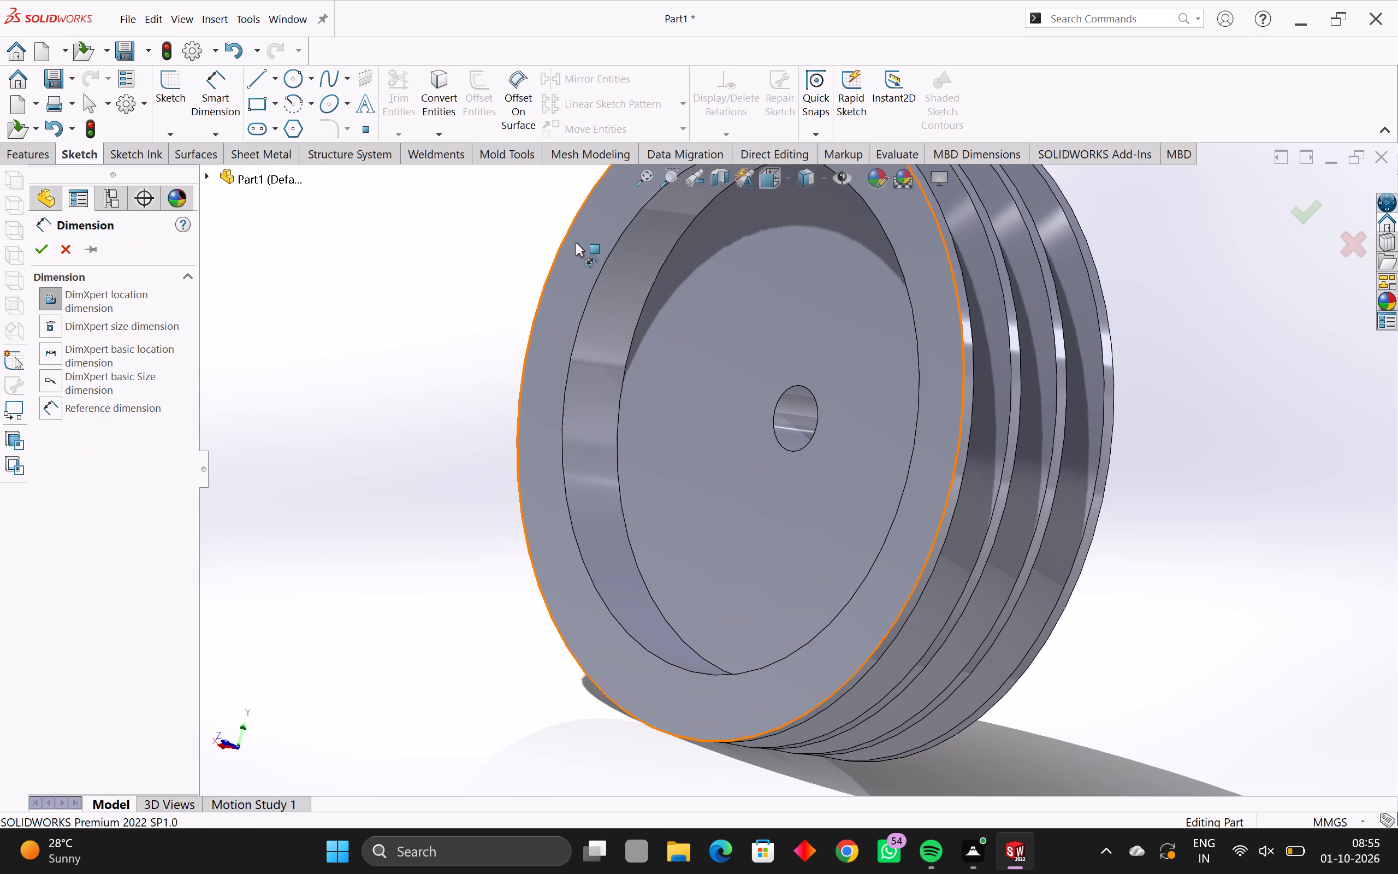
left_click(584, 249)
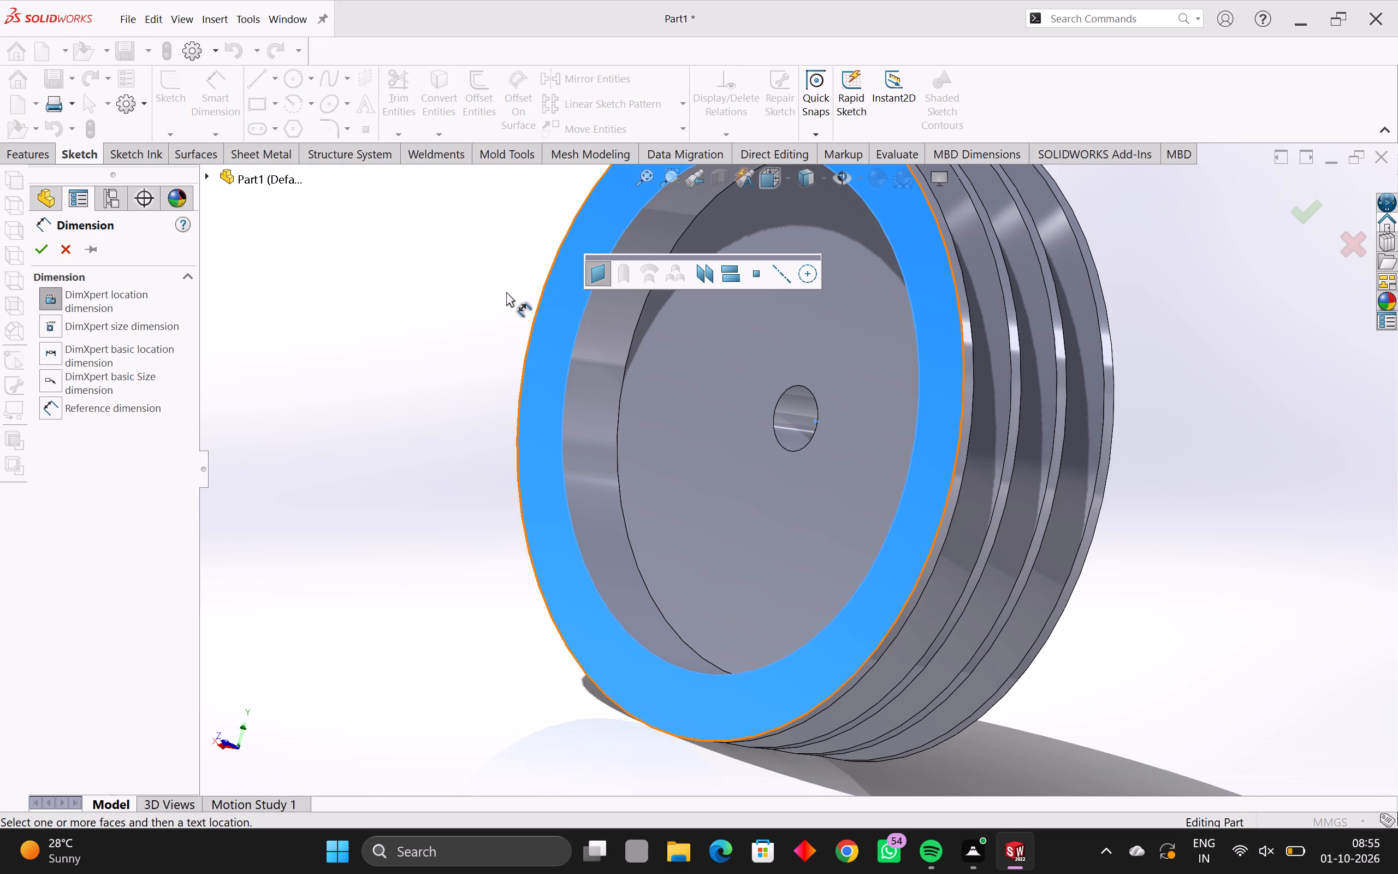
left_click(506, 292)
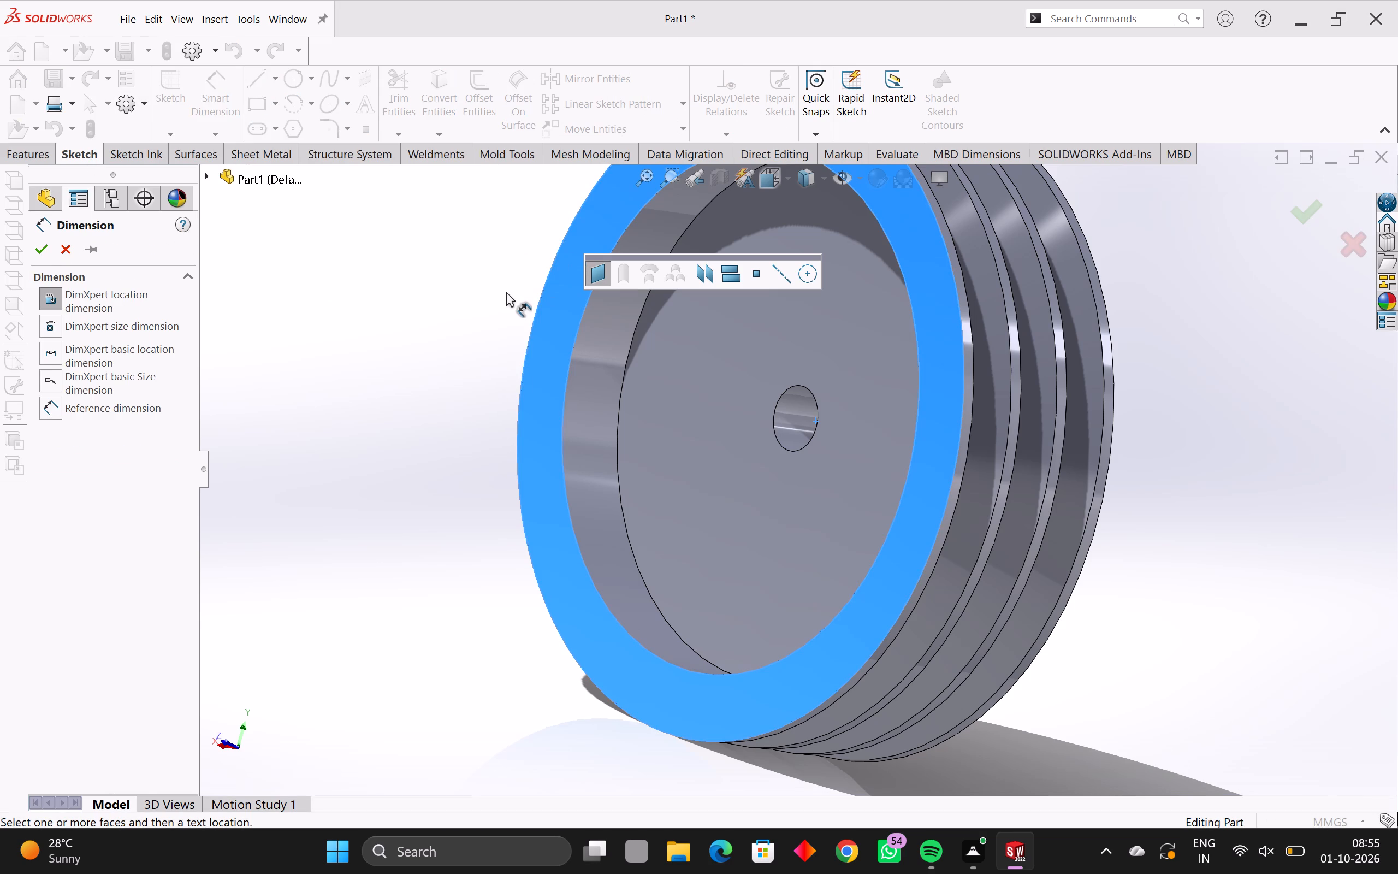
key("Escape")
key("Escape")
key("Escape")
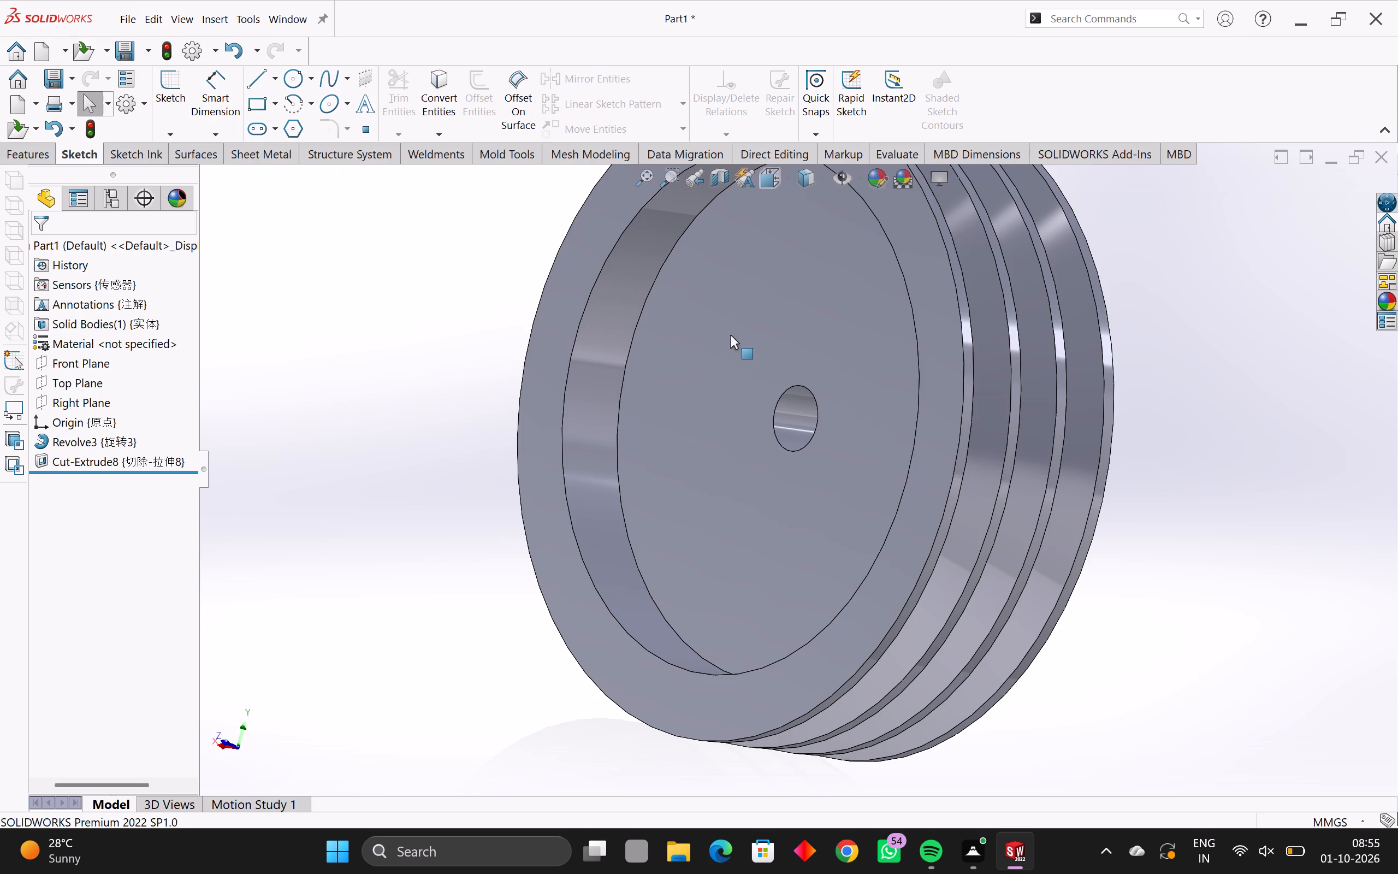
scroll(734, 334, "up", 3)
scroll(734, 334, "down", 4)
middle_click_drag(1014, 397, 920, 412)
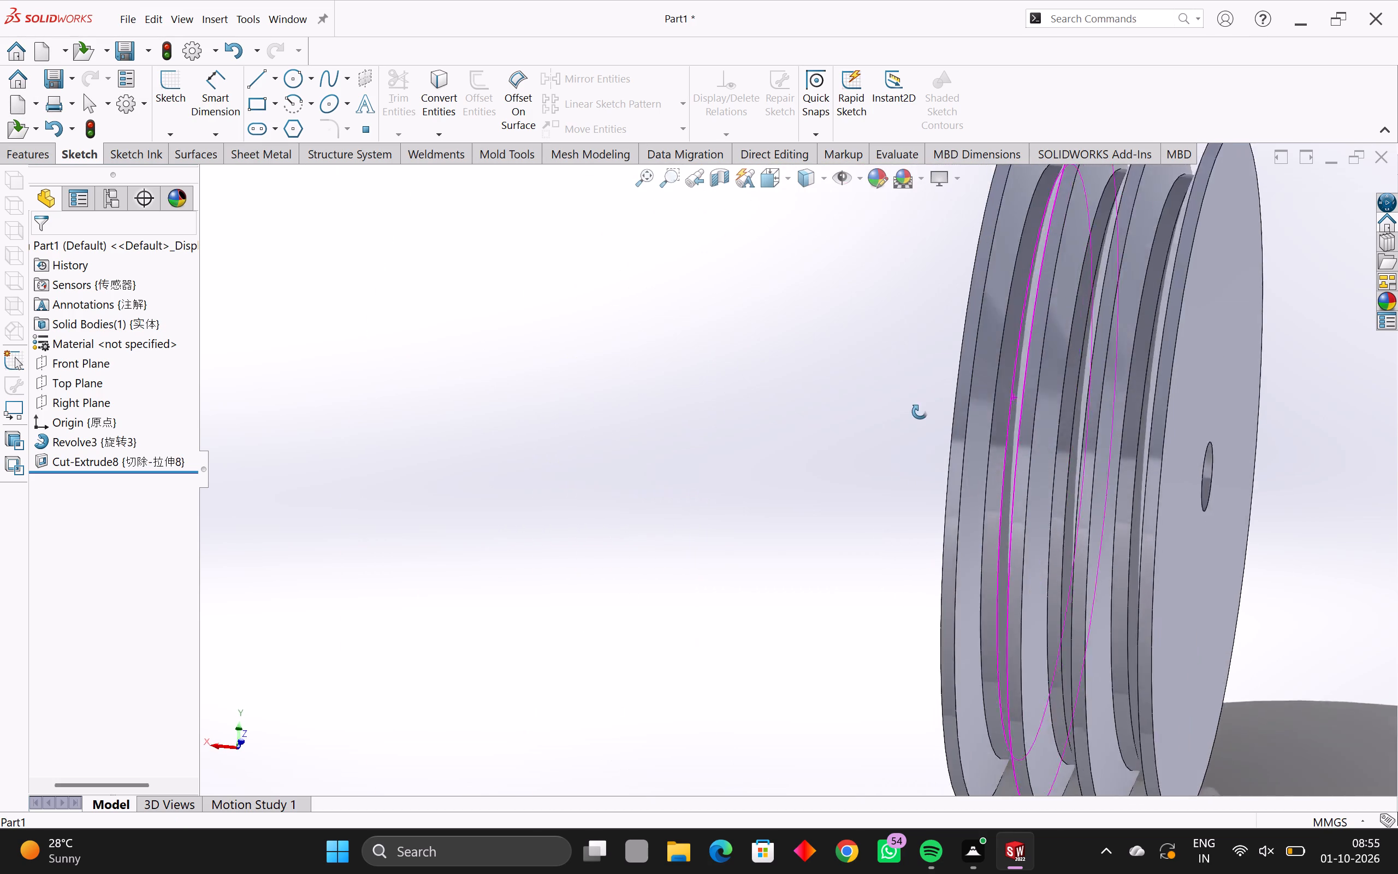
Examine the uncut side face of the pulley, its central bore and the adjoining rim grooves.
middle_click_drag(920, 412, 856, 429)
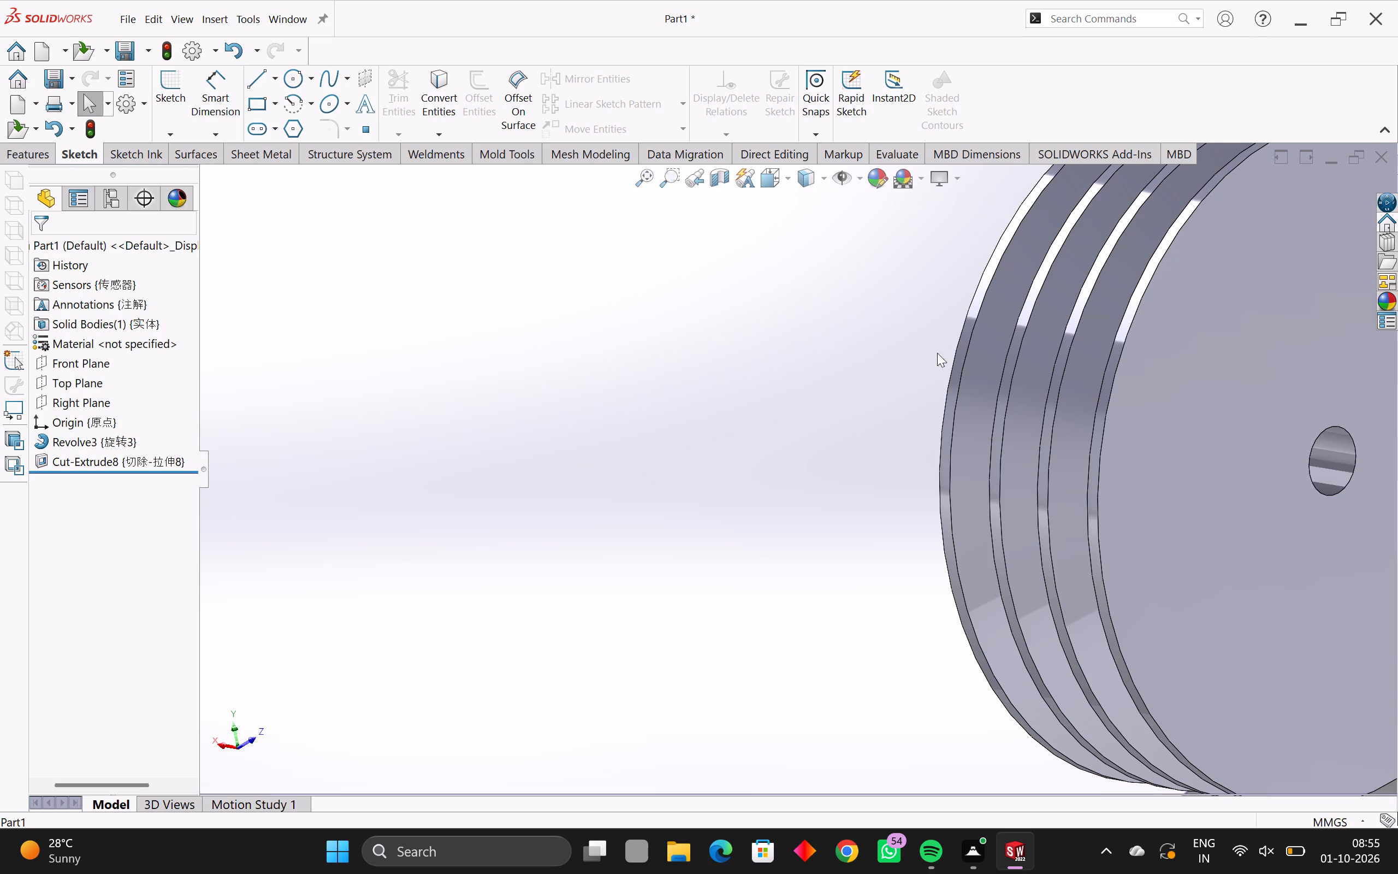
middle_click_drag(1166, 429, 1033, 487)
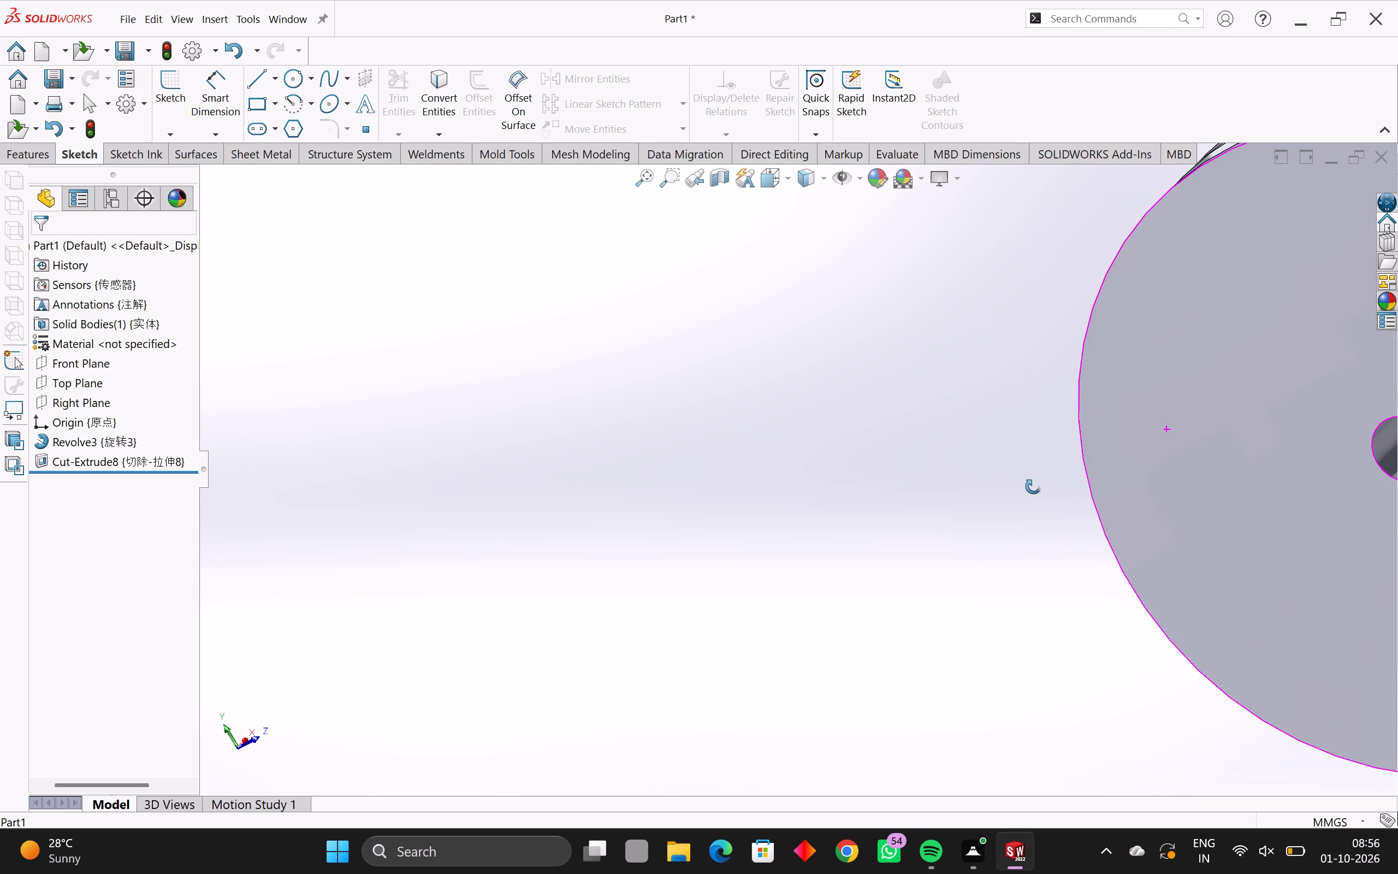
middle_click_drag(1033, 487, 1041, 460)
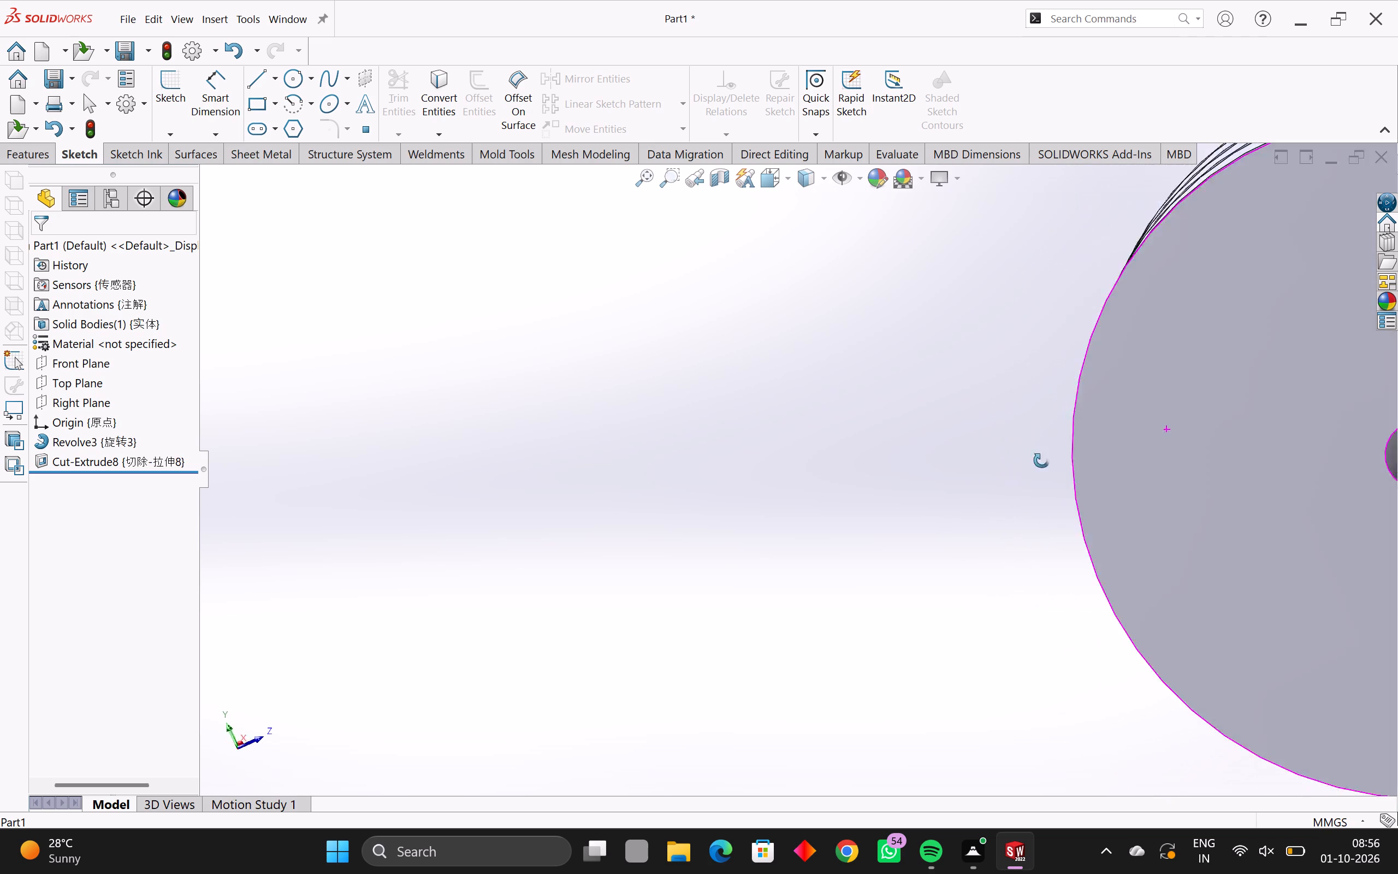
middle_click_drag(1041, 460, 451, 682)
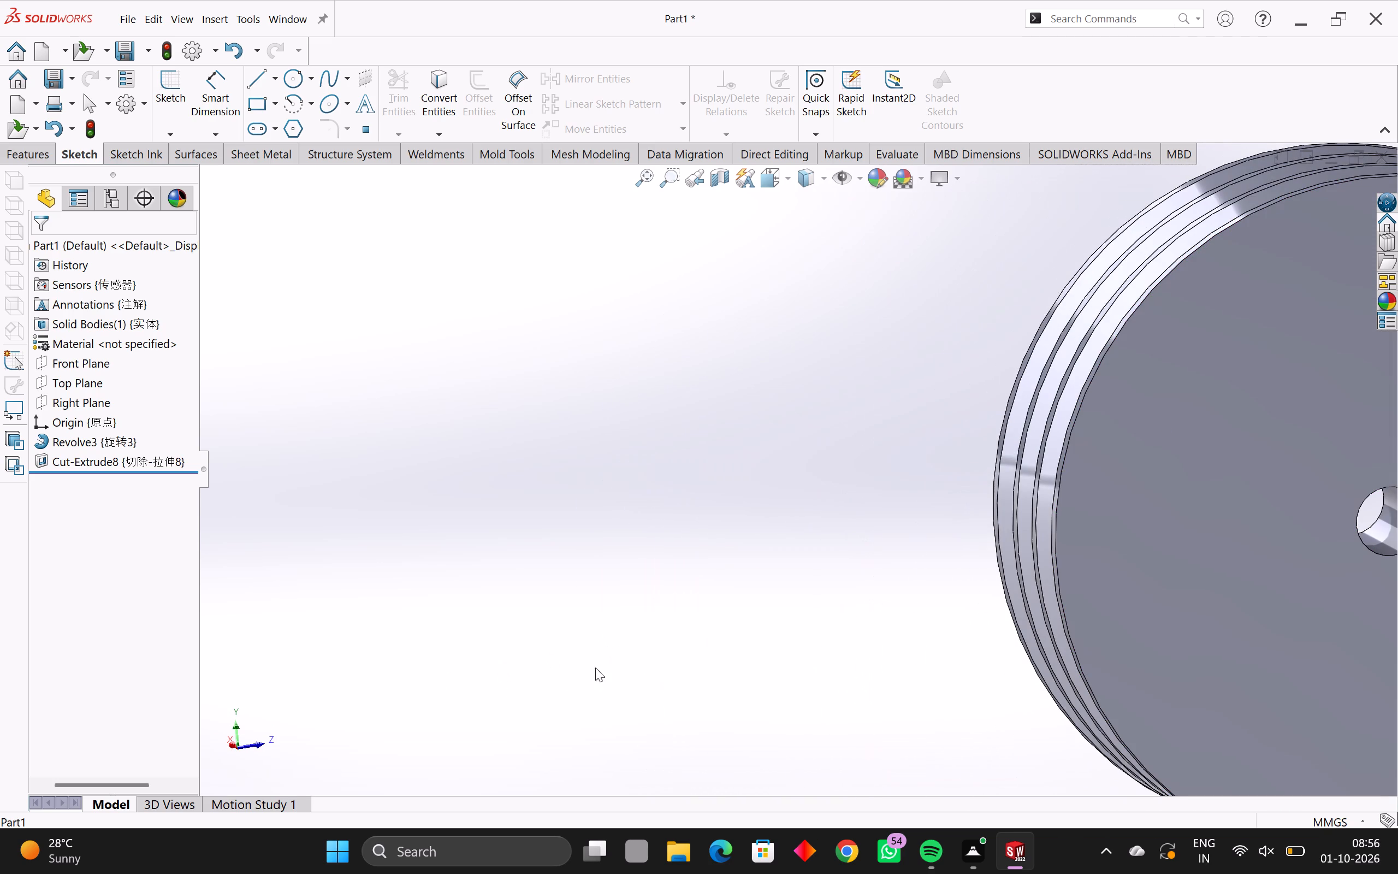
middle_click_drag(1122, 527, 1165, 498)
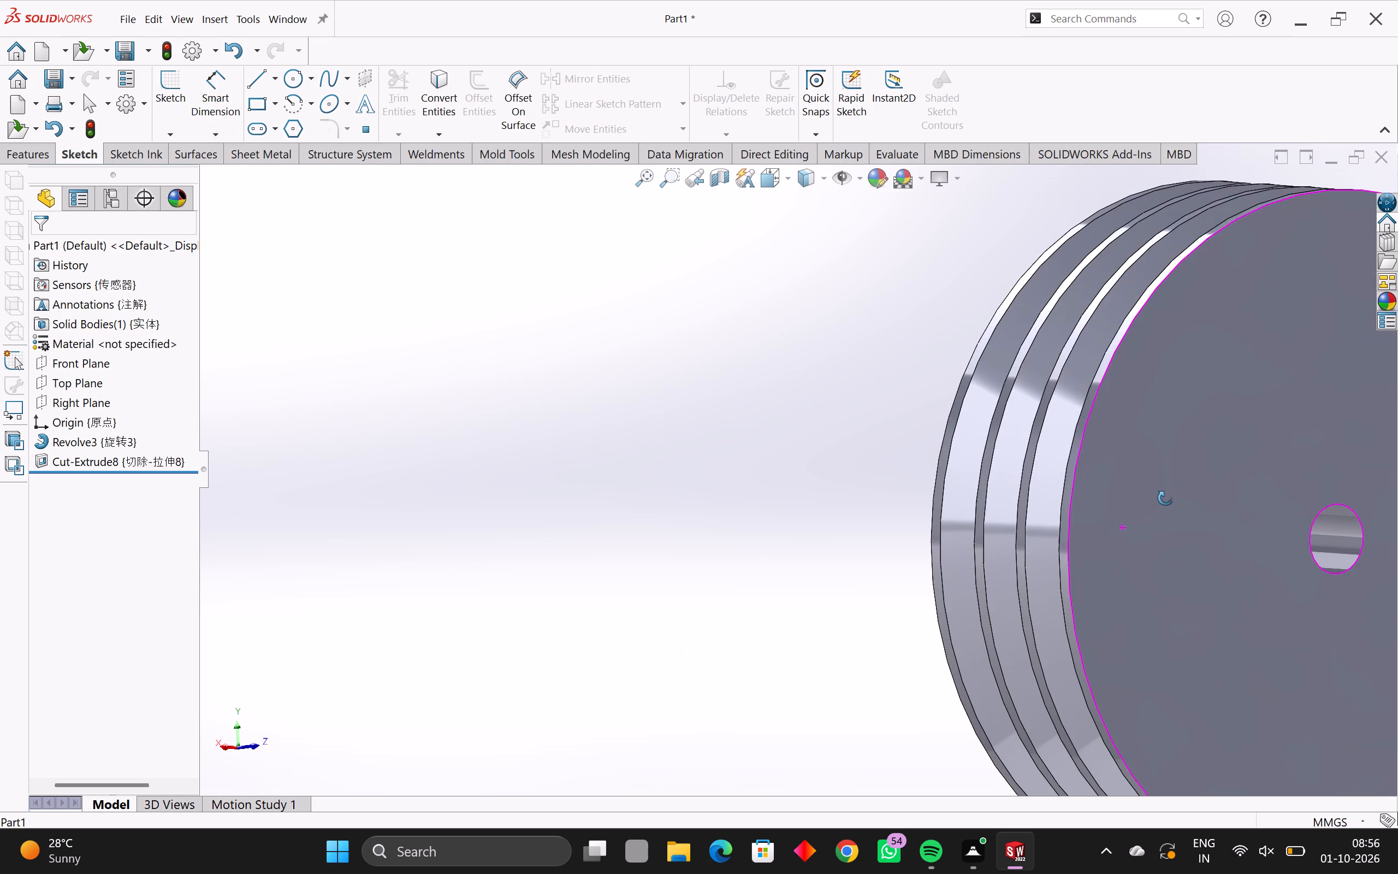
middle_click_drag(1165, 498, 1166, 498)
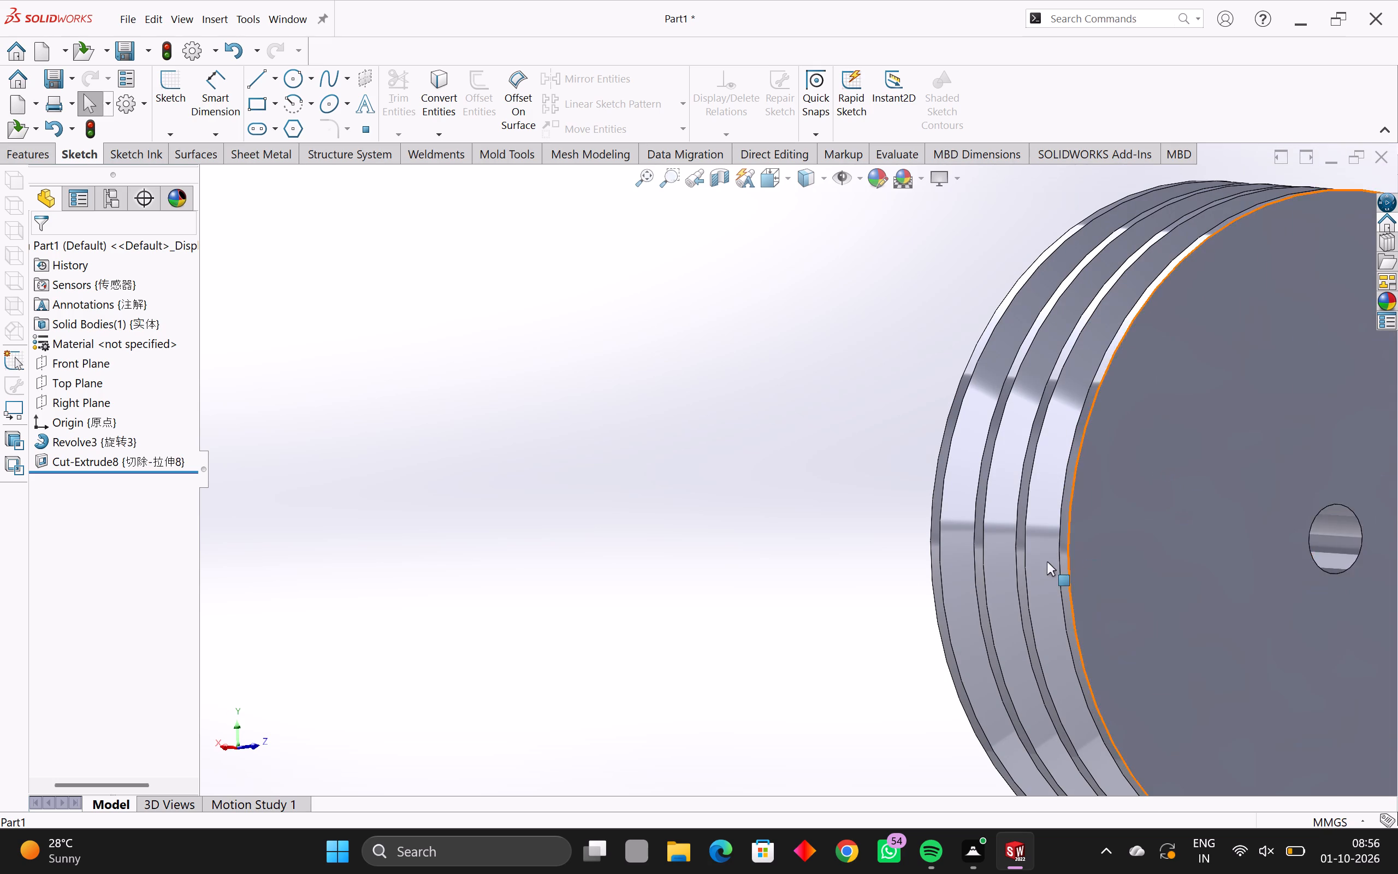
scroll(1047, 562, "down", 5)
scroll(1101, 459, "up", 3)
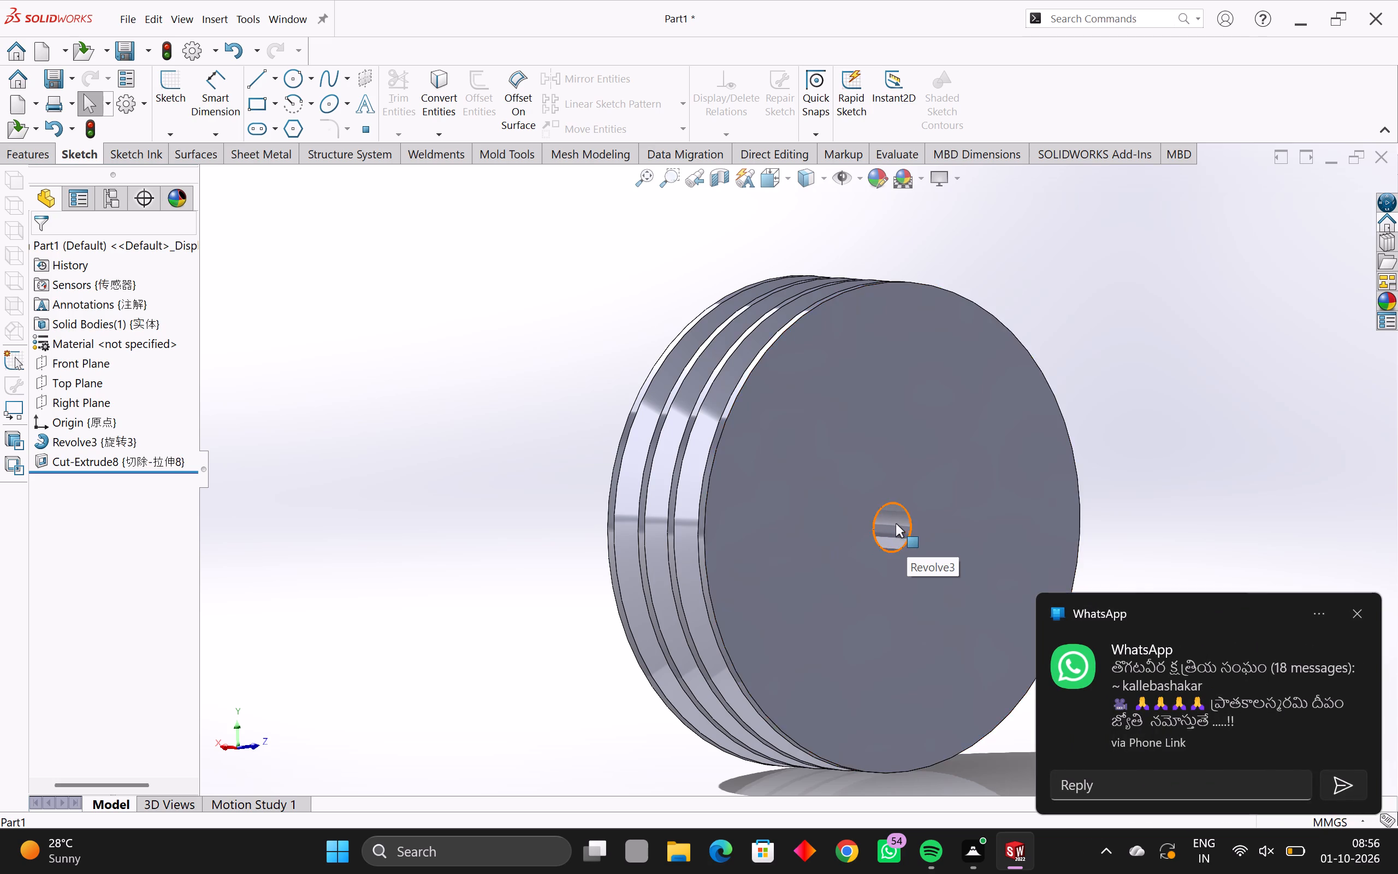
scroll(897, 523, "up", 3)
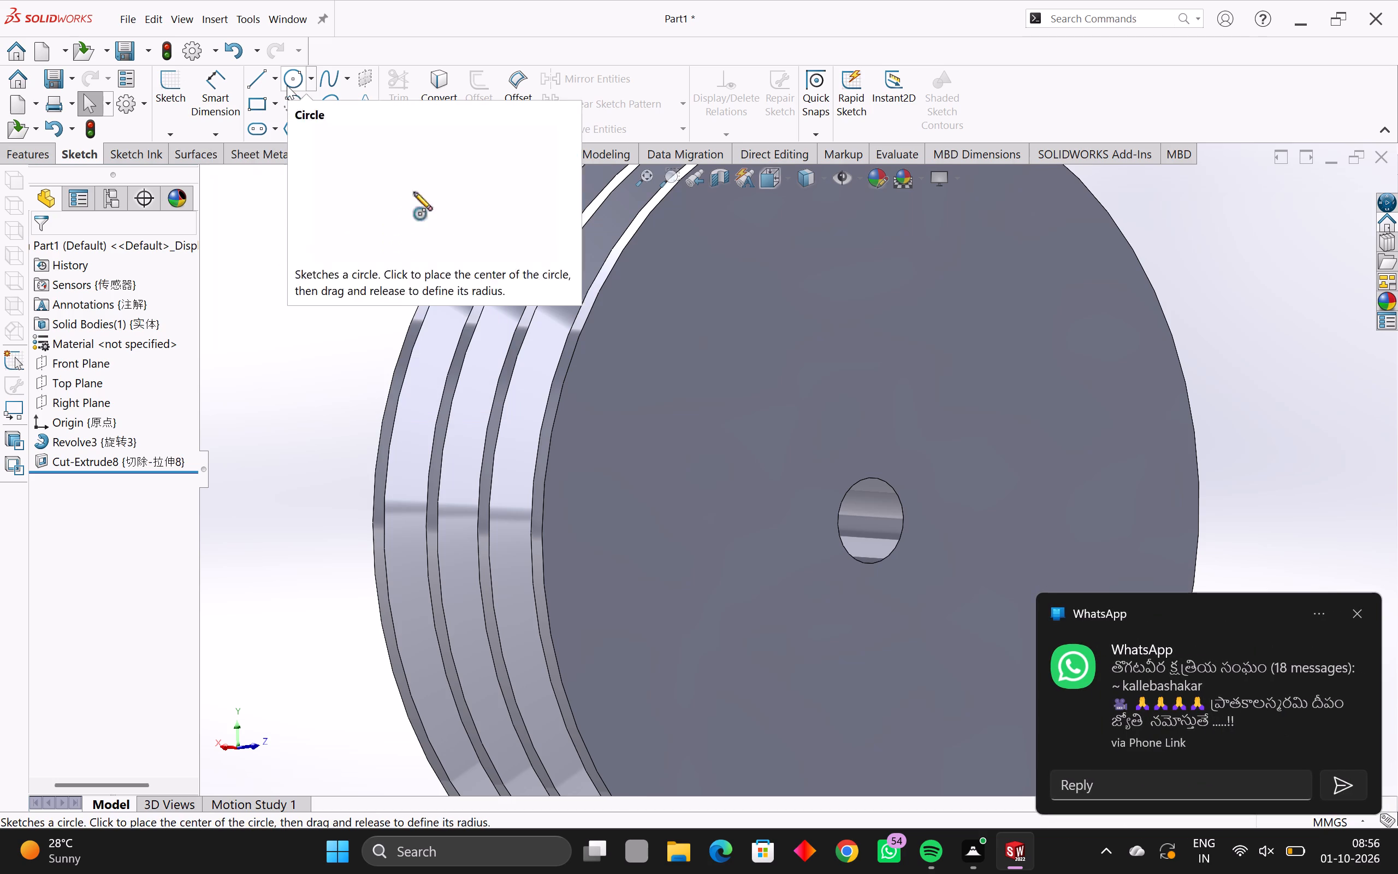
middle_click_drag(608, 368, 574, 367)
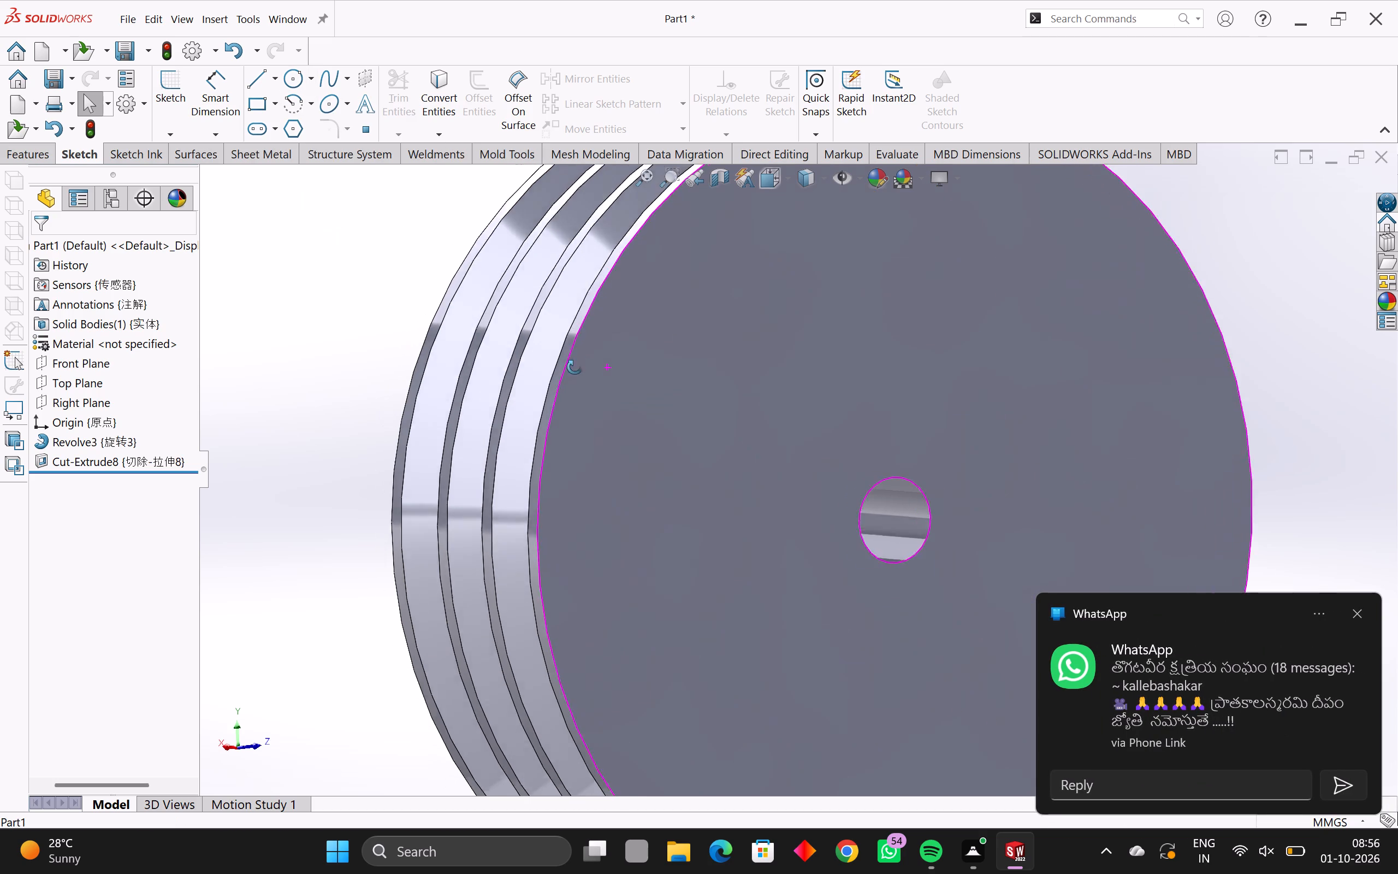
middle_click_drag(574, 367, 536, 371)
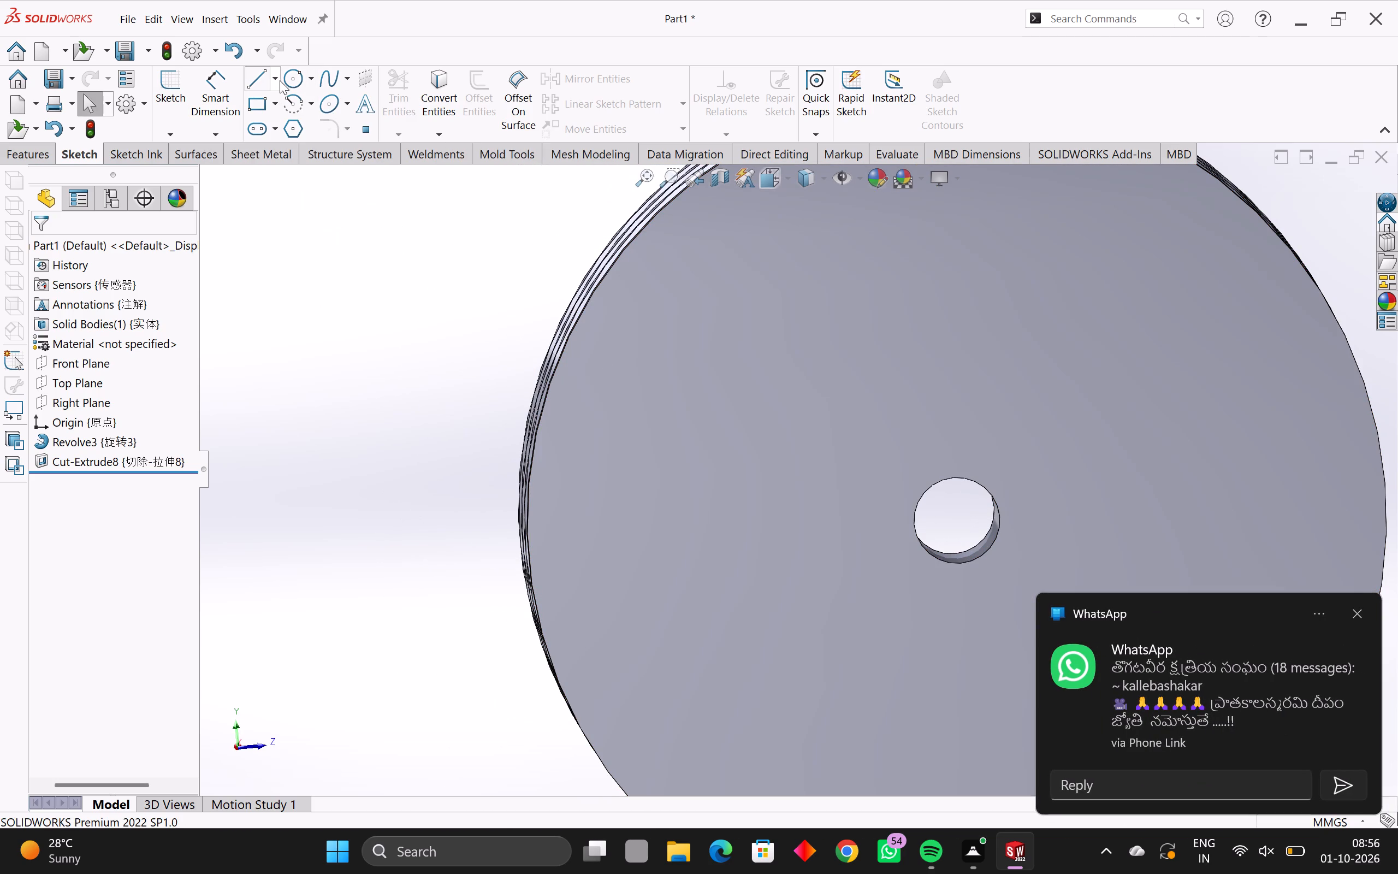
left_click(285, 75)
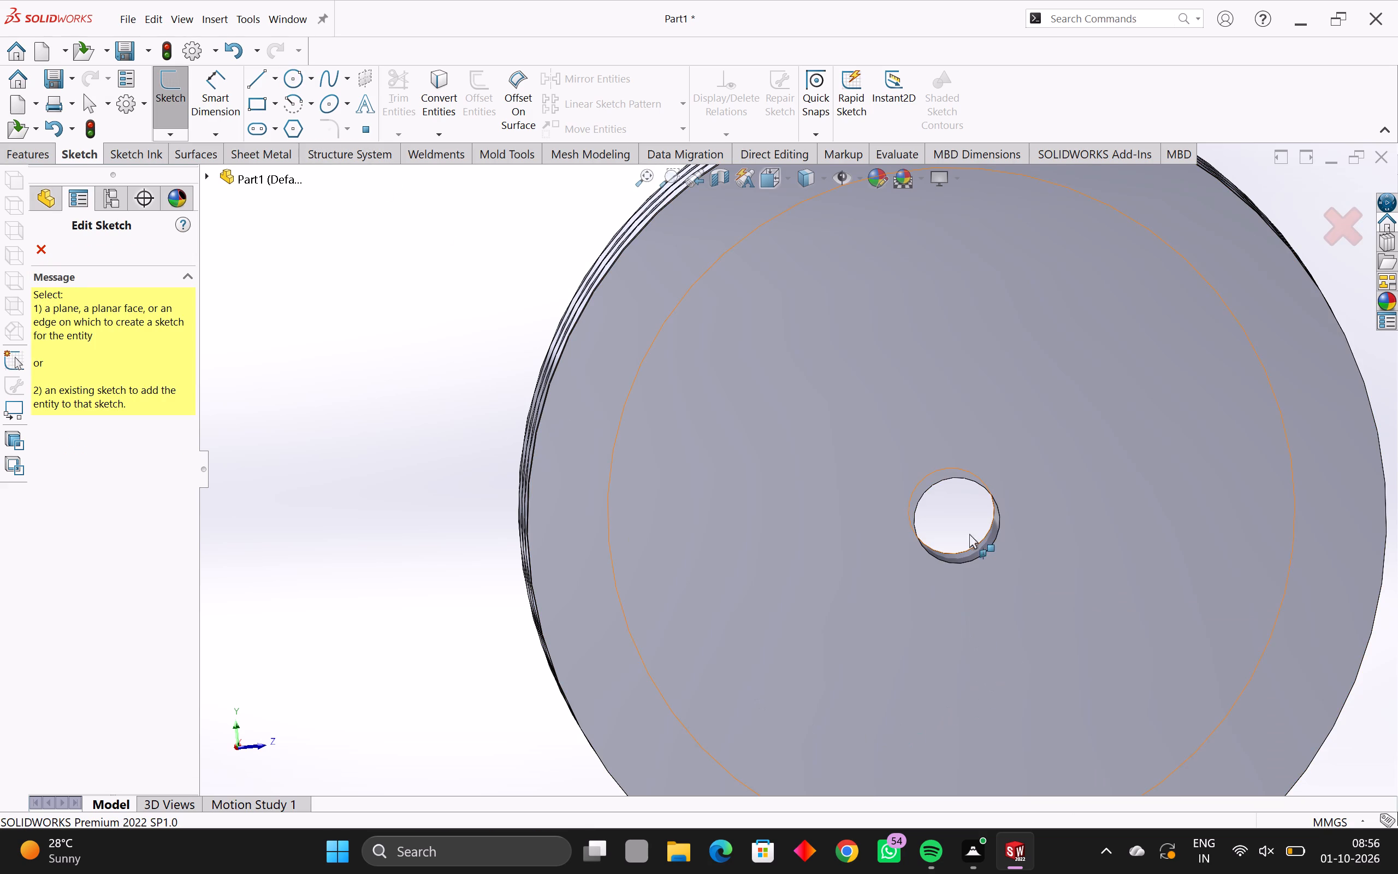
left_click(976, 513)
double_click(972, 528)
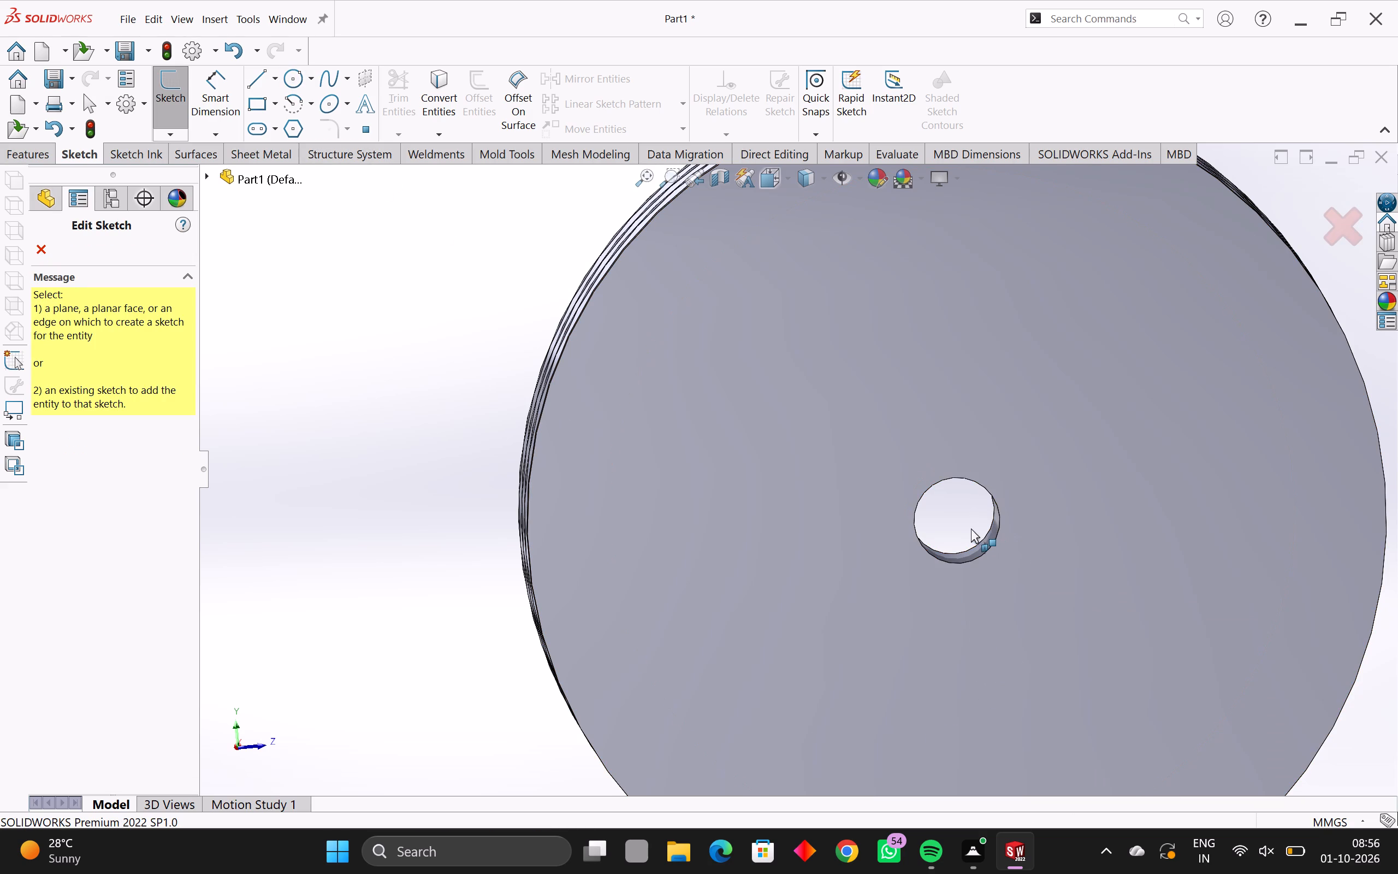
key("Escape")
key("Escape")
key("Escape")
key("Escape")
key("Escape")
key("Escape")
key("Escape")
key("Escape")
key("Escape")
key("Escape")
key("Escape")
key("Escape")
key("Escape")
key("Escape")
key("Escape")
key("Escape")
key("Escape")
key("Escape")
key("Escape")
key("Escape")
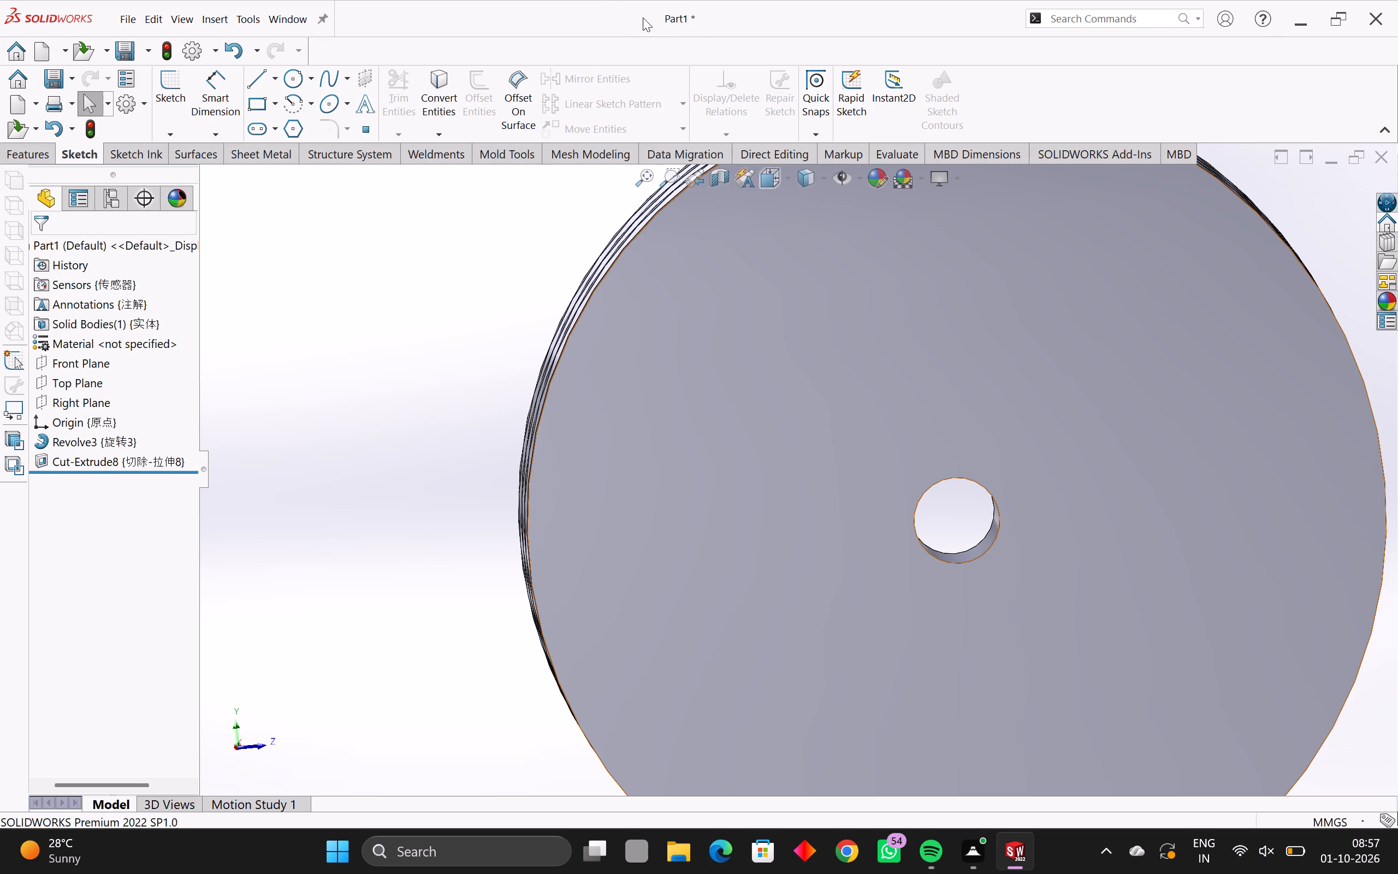
Inspect the bore edge on the uncut side and the belt groove walls with Magnified Selection.
left_click(107, 103)
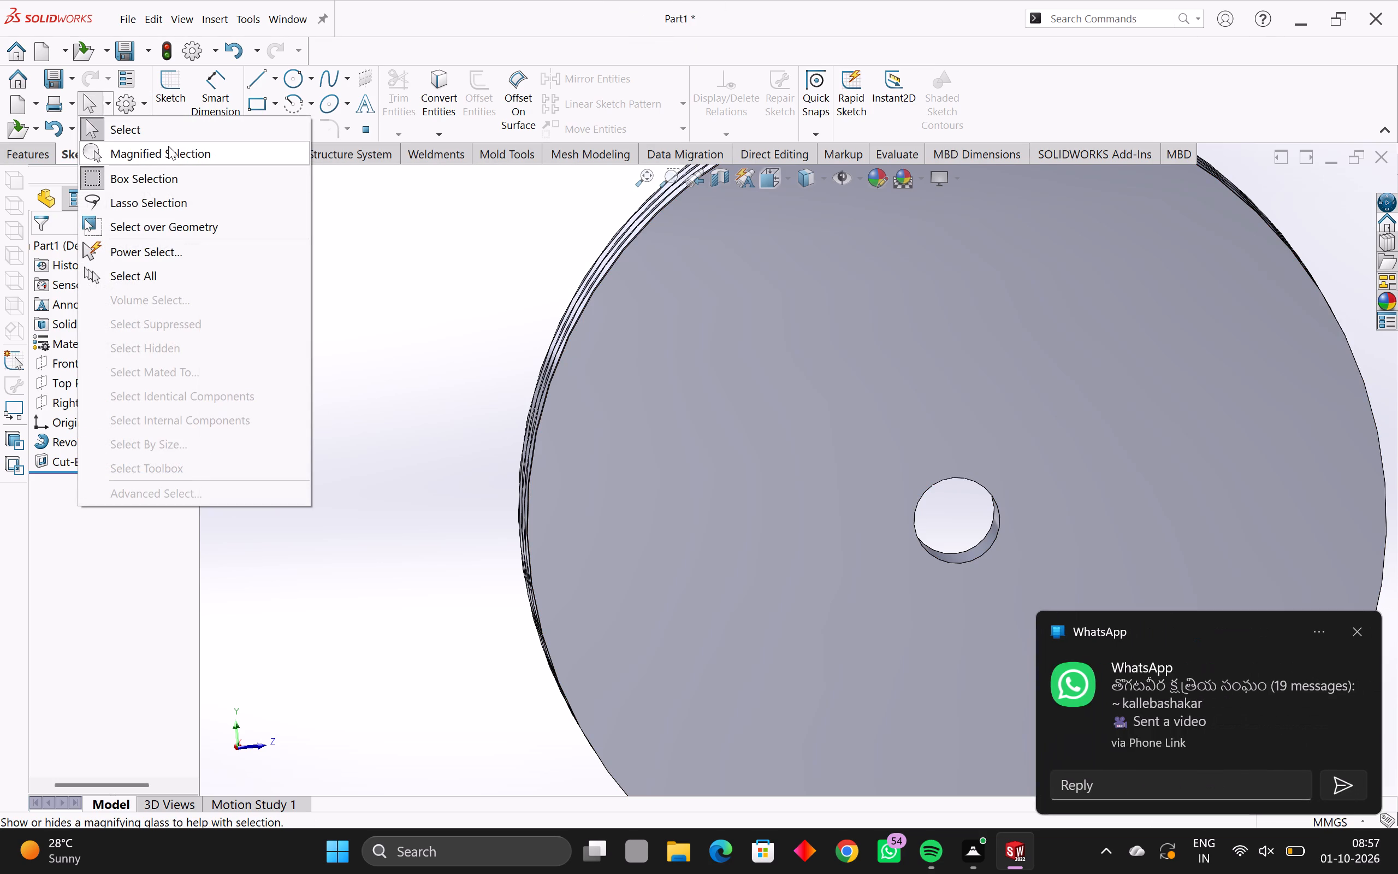
left_click_drag(168, 151, 175, 158)
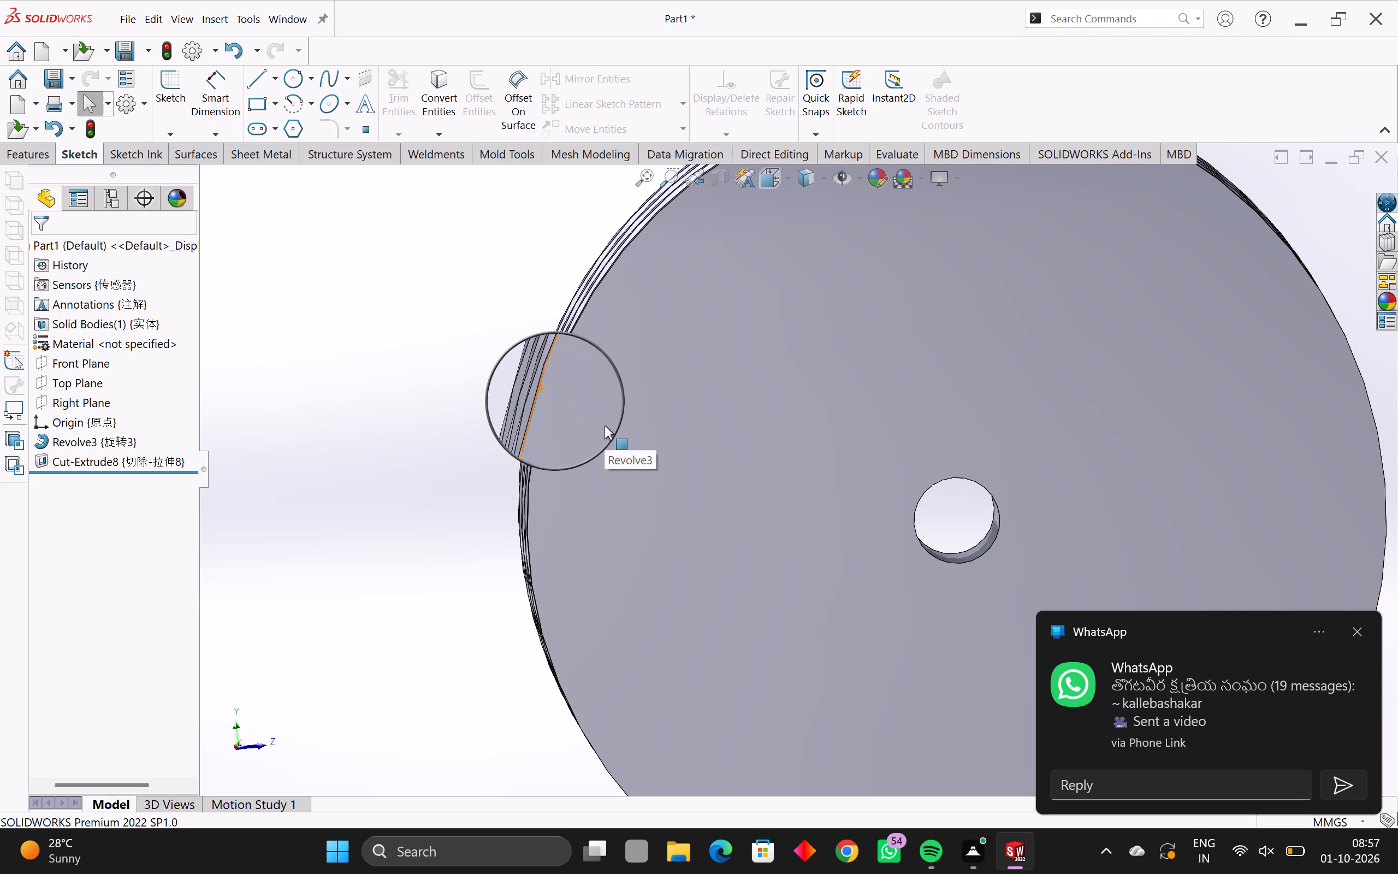
middle_click_drag(577, 426, 683, 469)
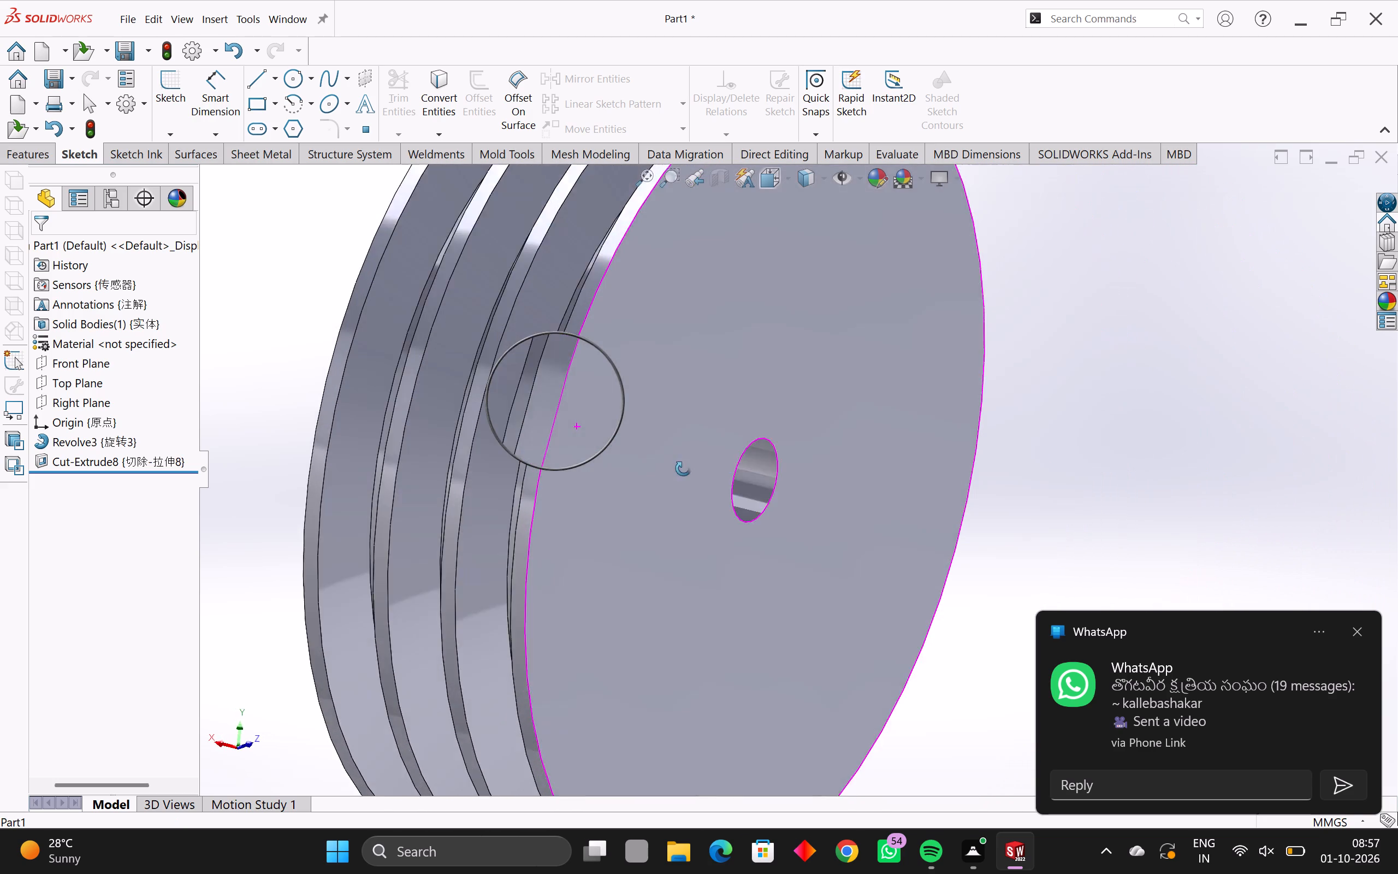
middle_click_drag(683, 469, 727, 479)
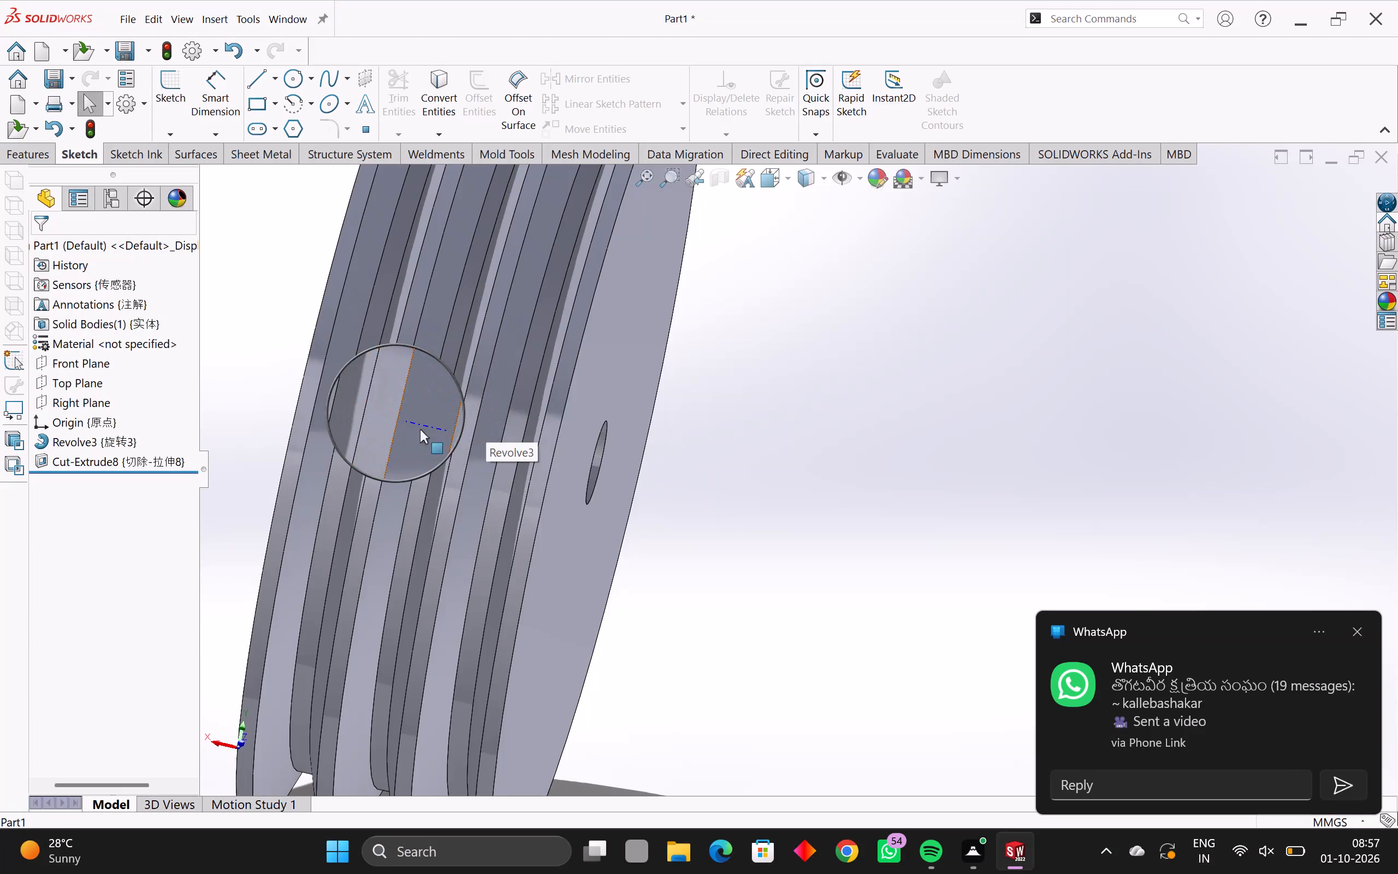
middle_click_drag(631, 483, 593, 487)
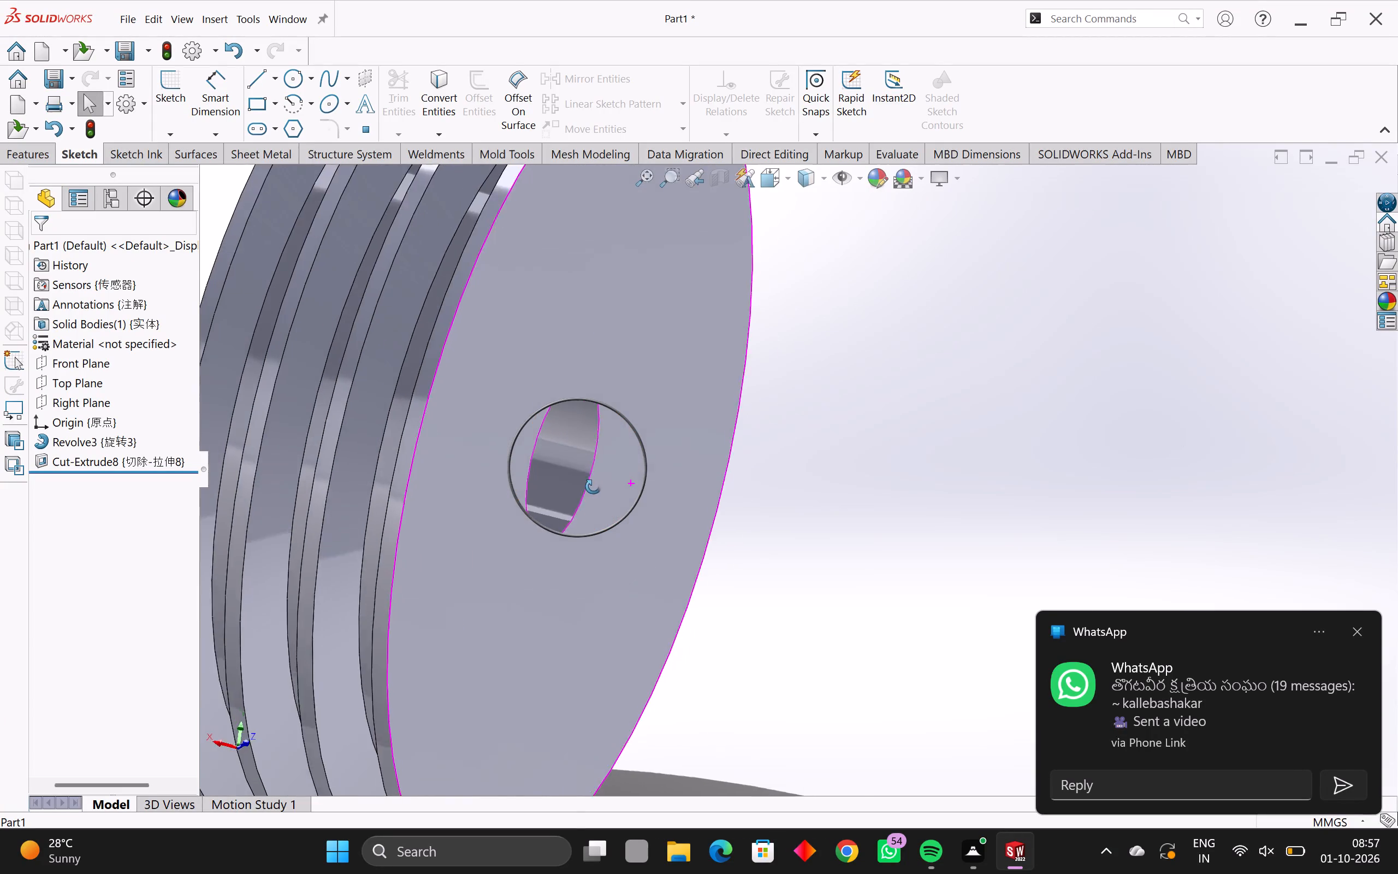
middle_click_drag(593, 487, 412, 483)
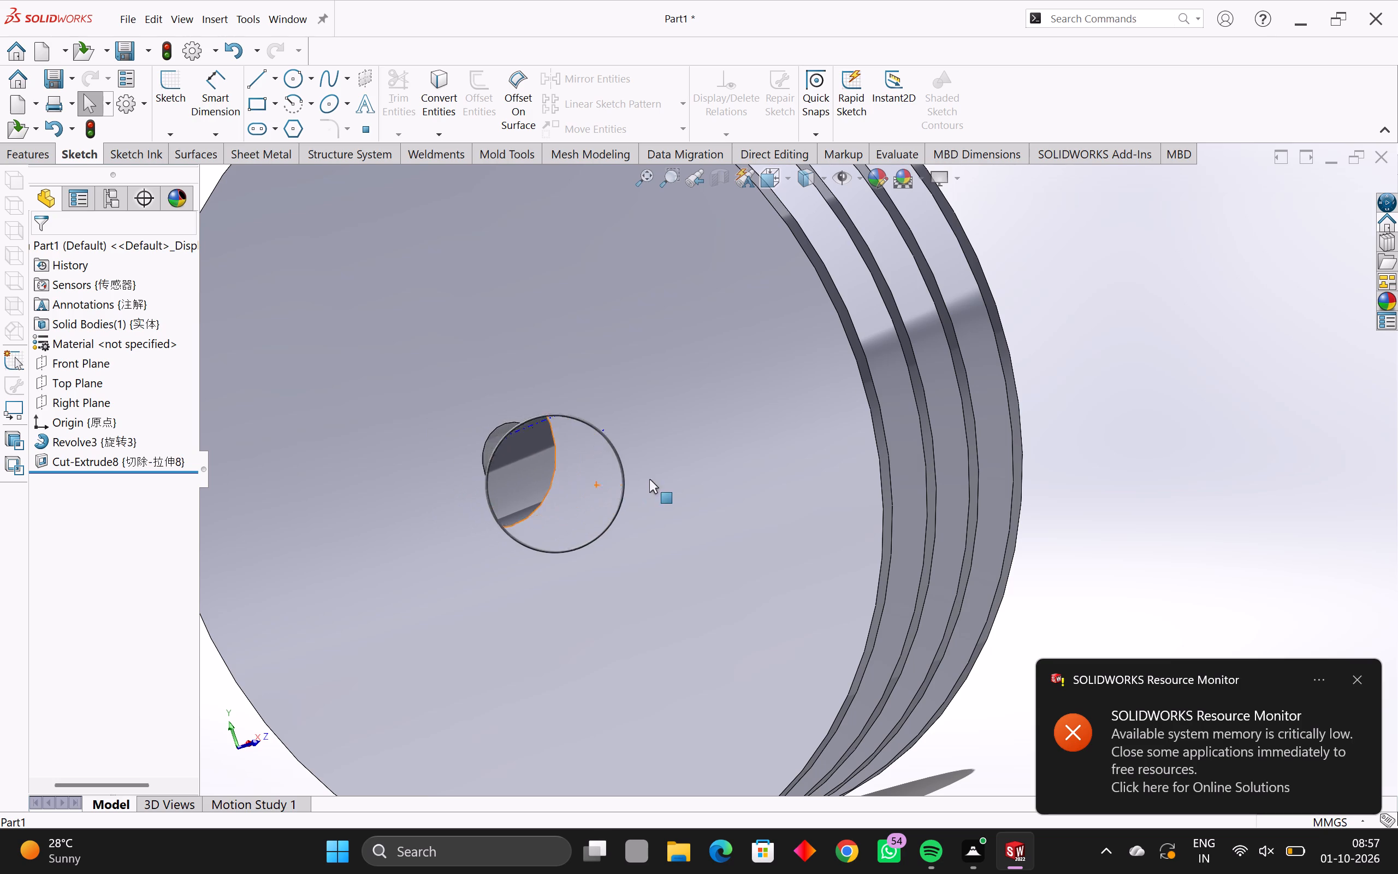
middle_click_drag(700, 485, 613, 536)
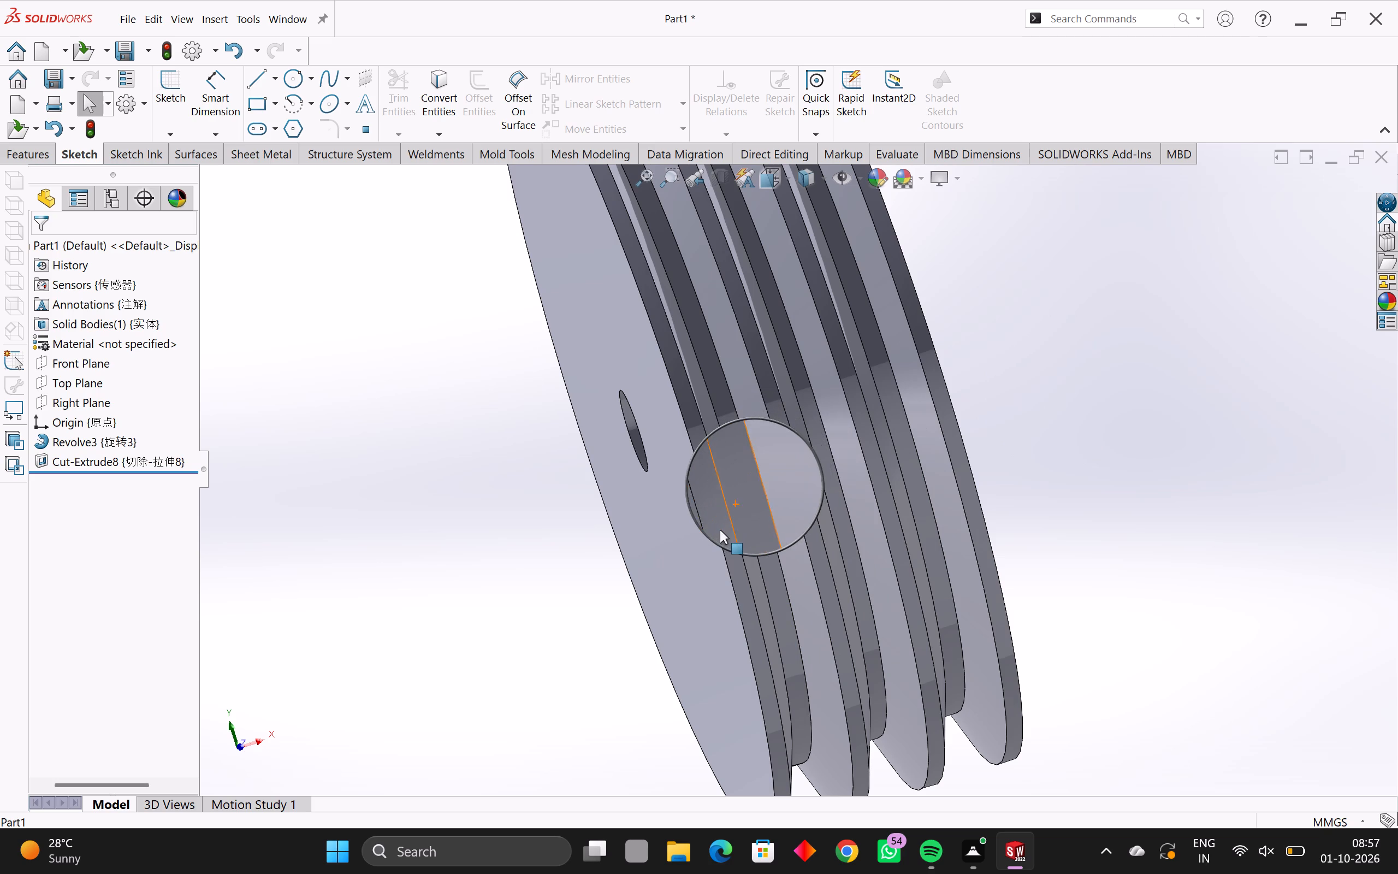
key("Escape")
key("Escape")
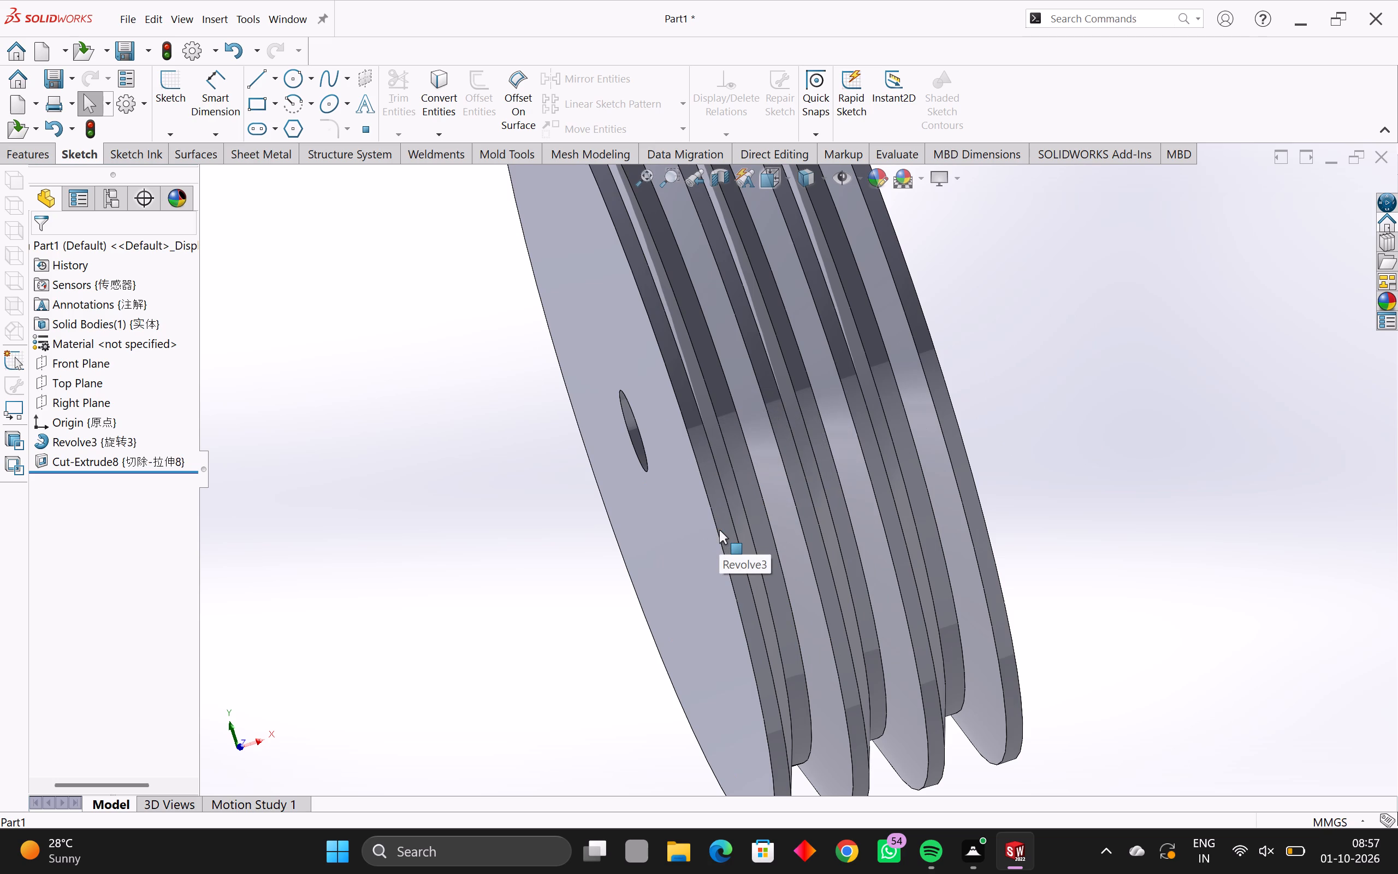
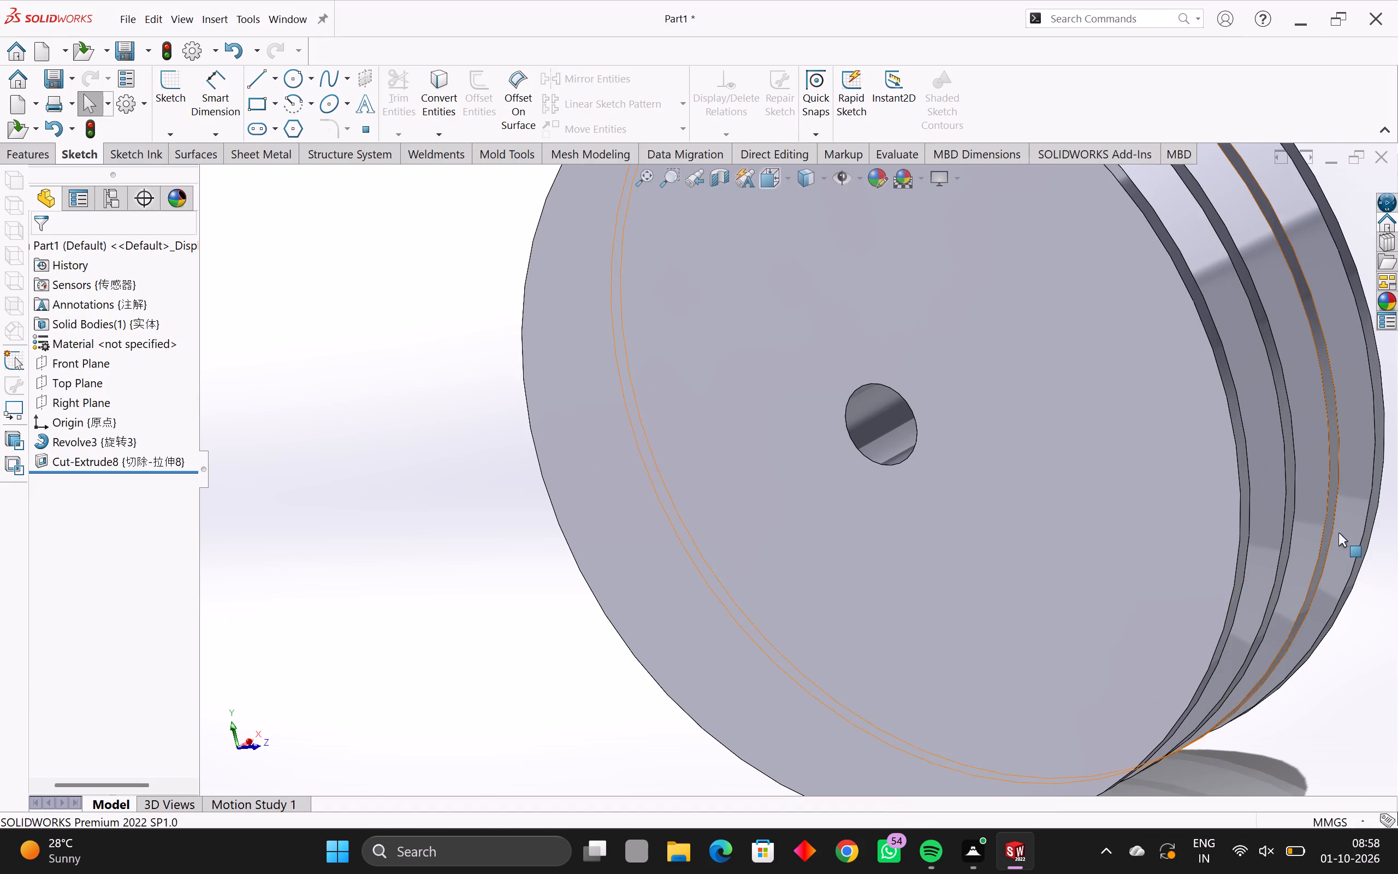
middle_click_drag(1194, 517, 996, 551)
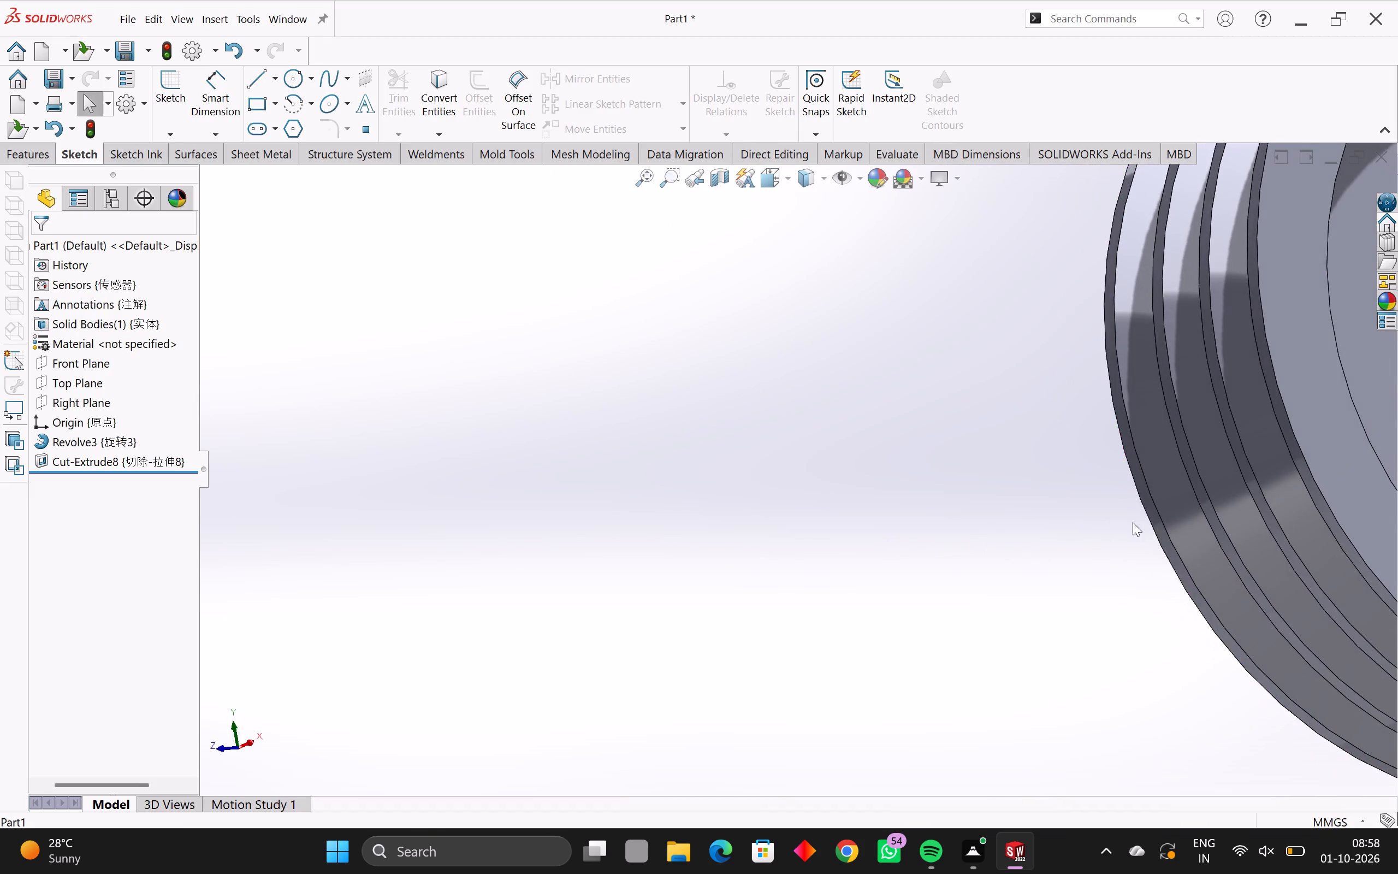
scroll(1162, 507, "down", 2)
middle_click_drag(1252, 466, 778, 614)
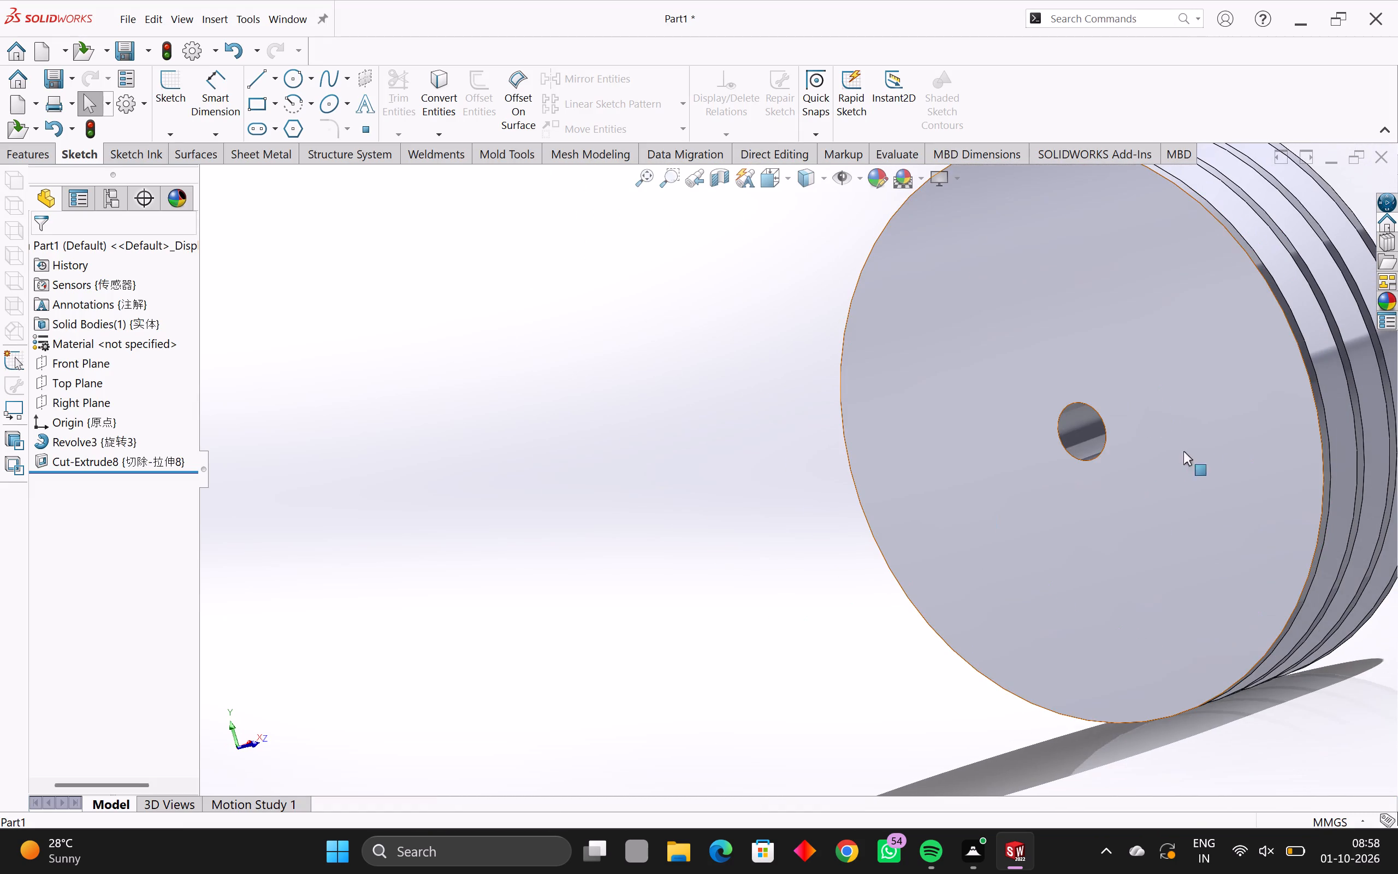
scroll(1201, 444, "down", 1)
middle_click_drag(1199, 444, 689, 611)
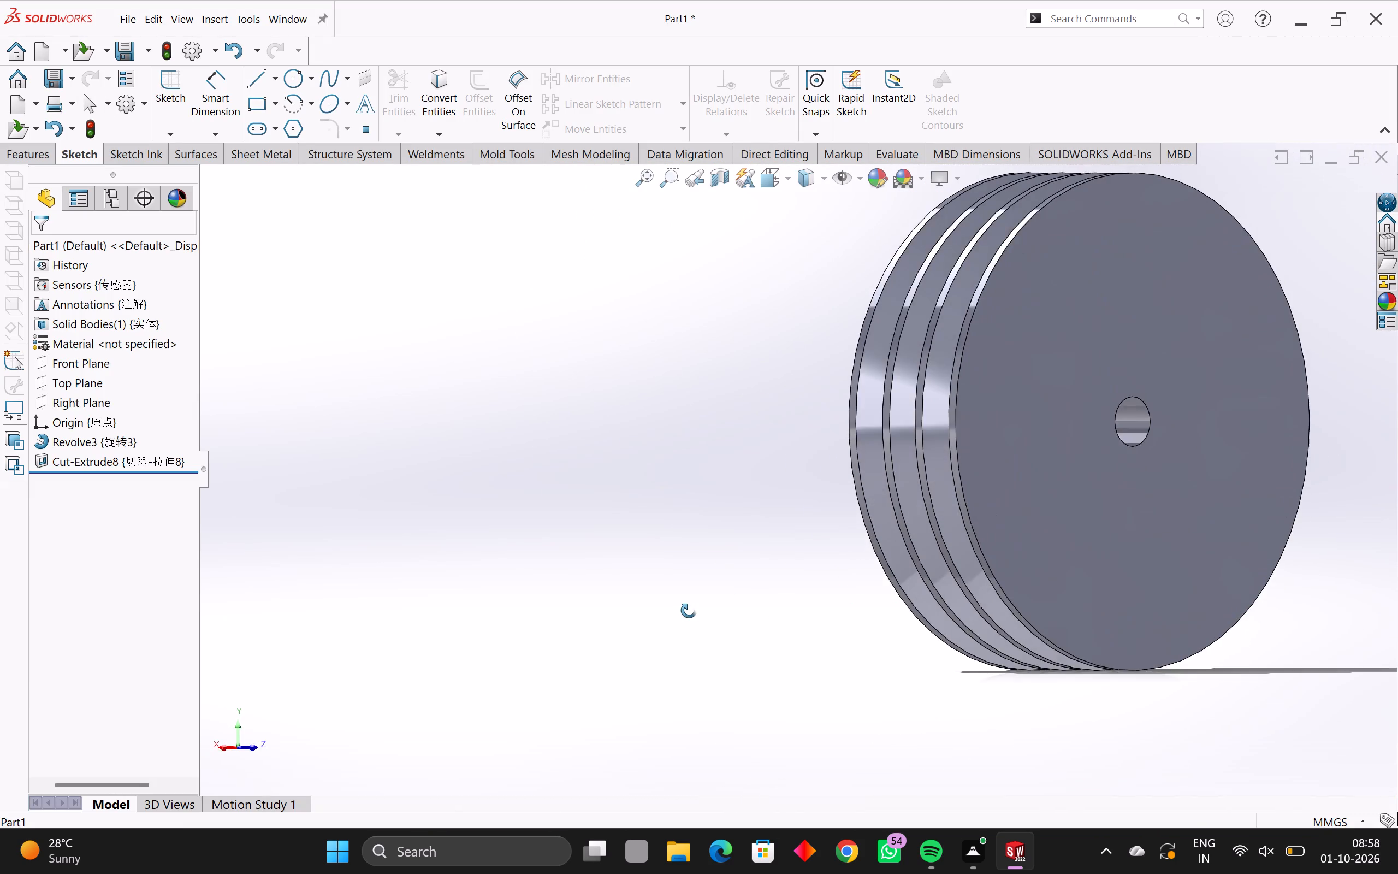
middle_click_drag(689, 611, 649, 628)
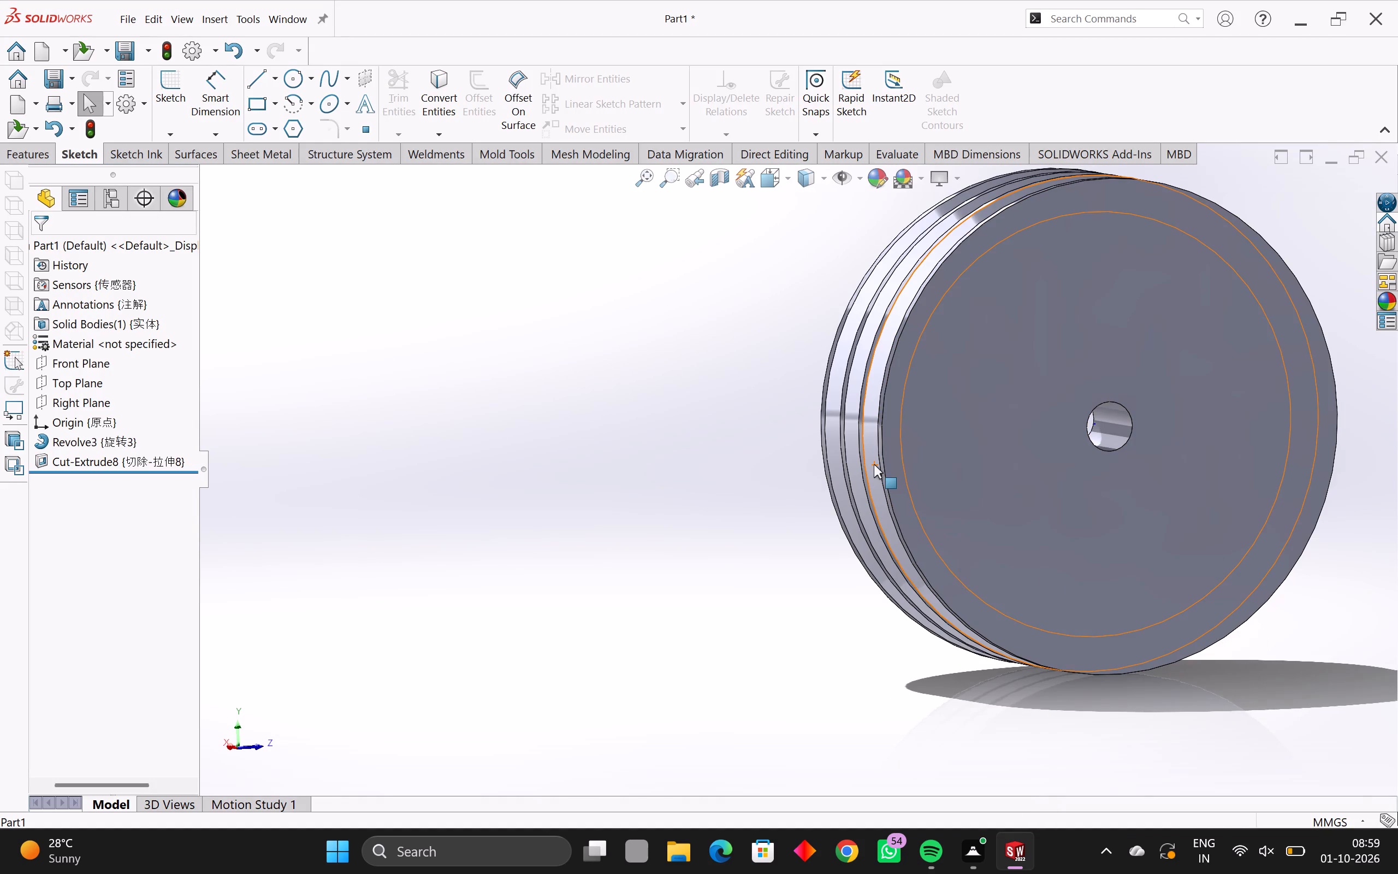
Save the part in the Documents folder under the file name OCT 1.
key("ctrl+s")
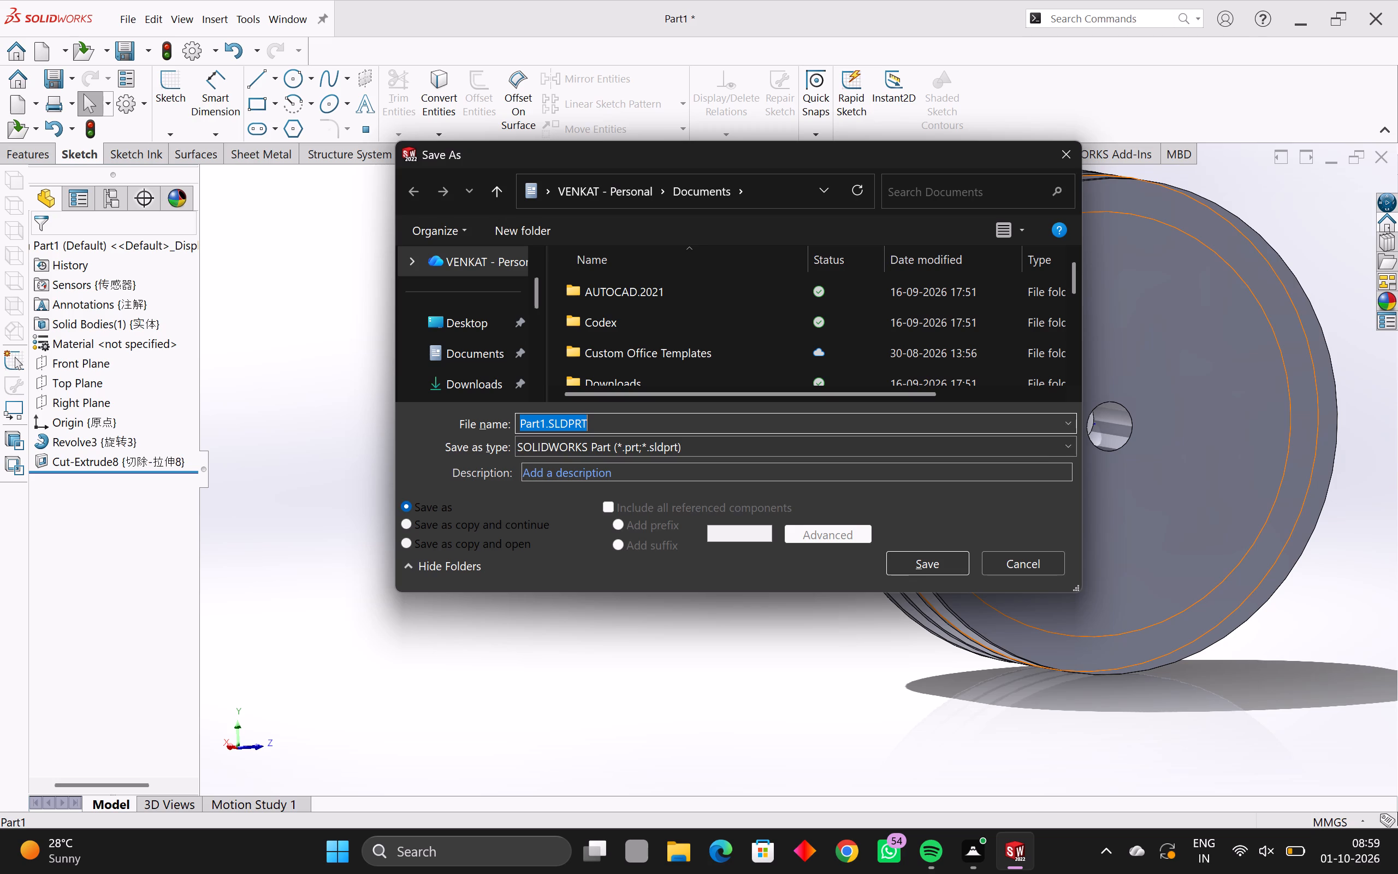
key("BackSpace")
type("SE")
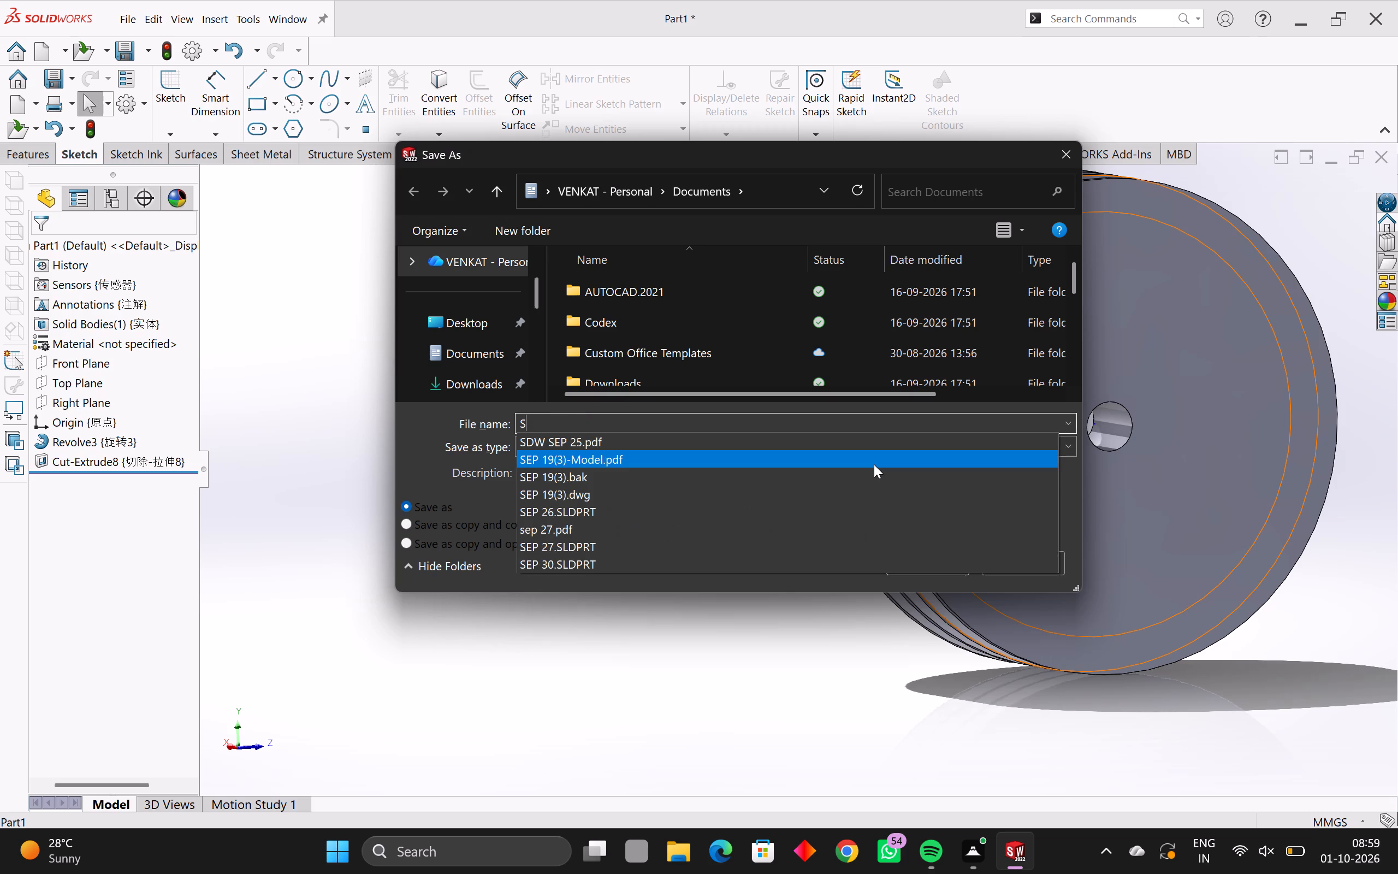
key("p")
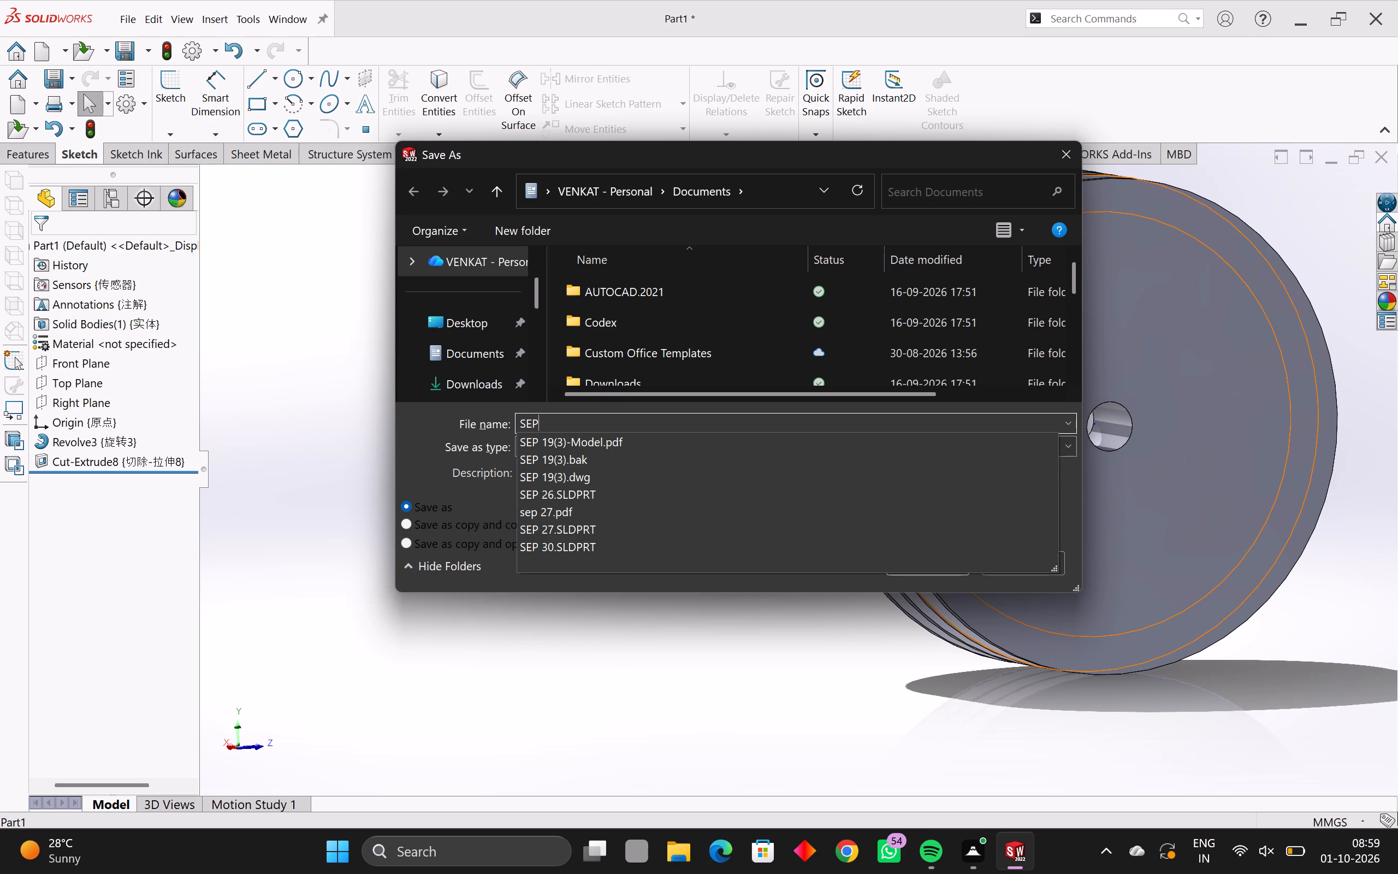
key("space")
key("2")
key("8")
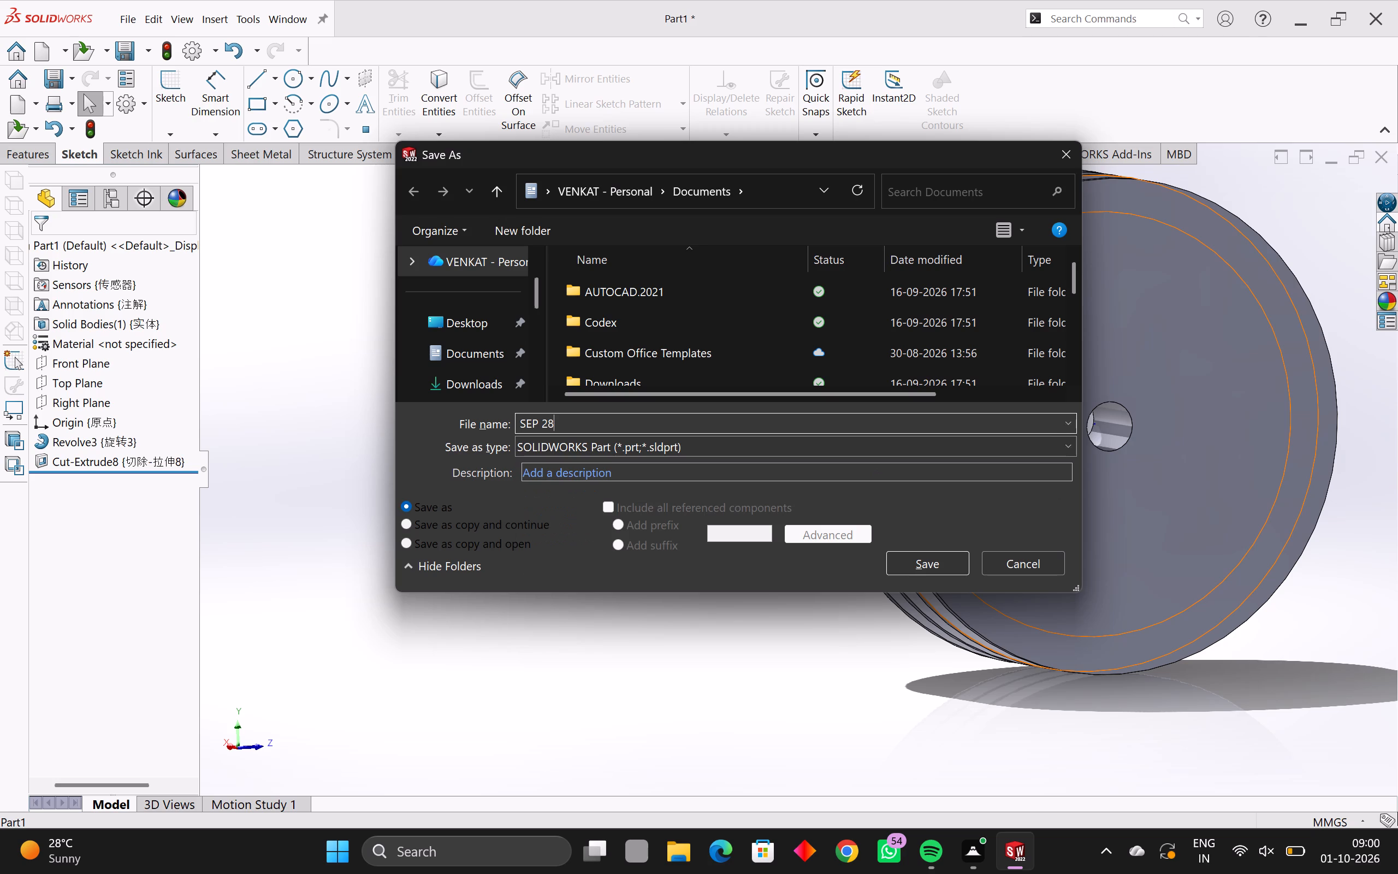
key("BackSpace")
key("BackSpace")
key("BackSpace")
key("BackSpace")
key("BackSpace")
key("BackSpace")
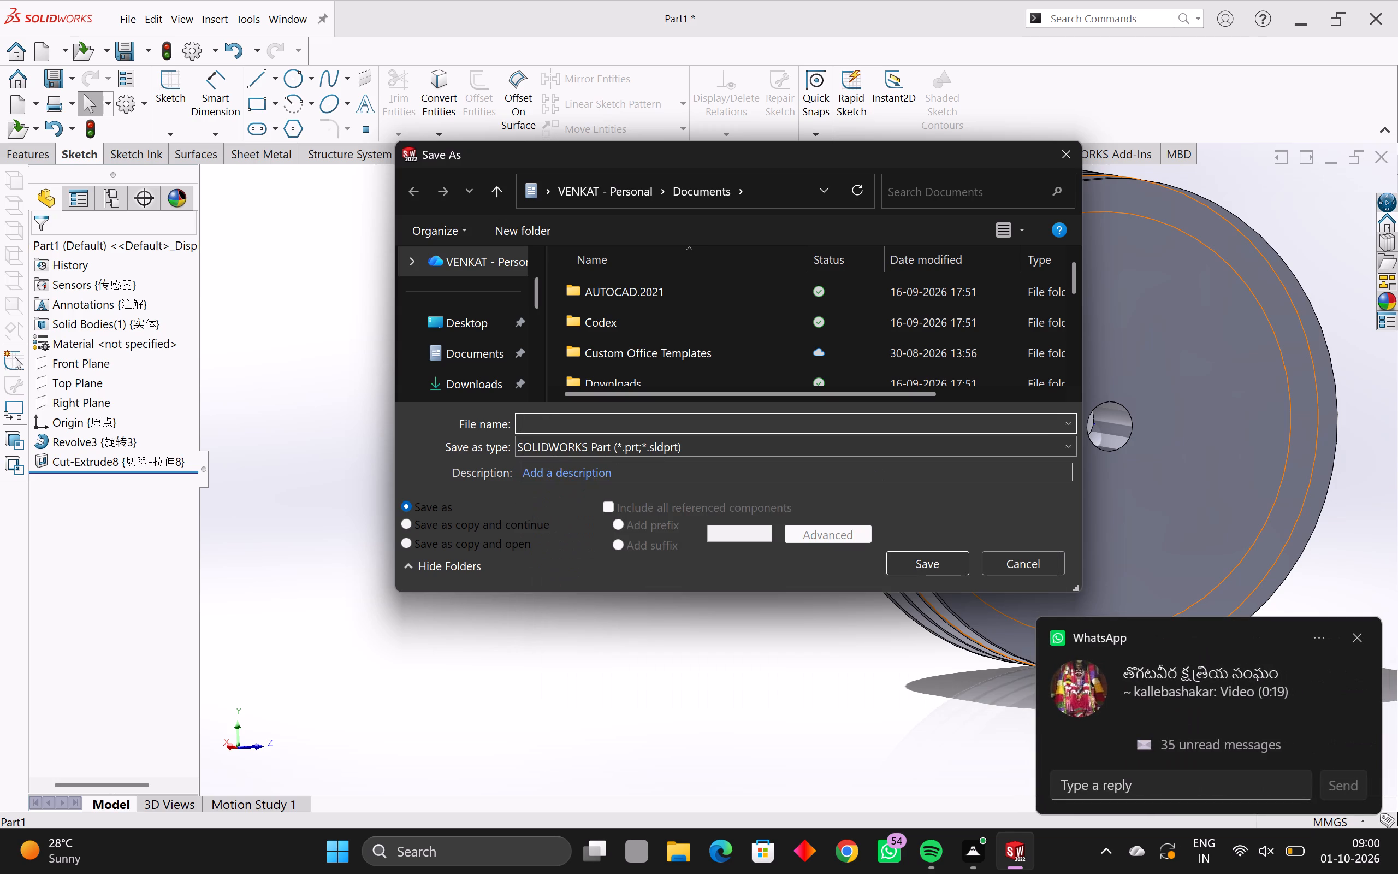
key("o")
key("c")
key("t")
key("space")
key("1")
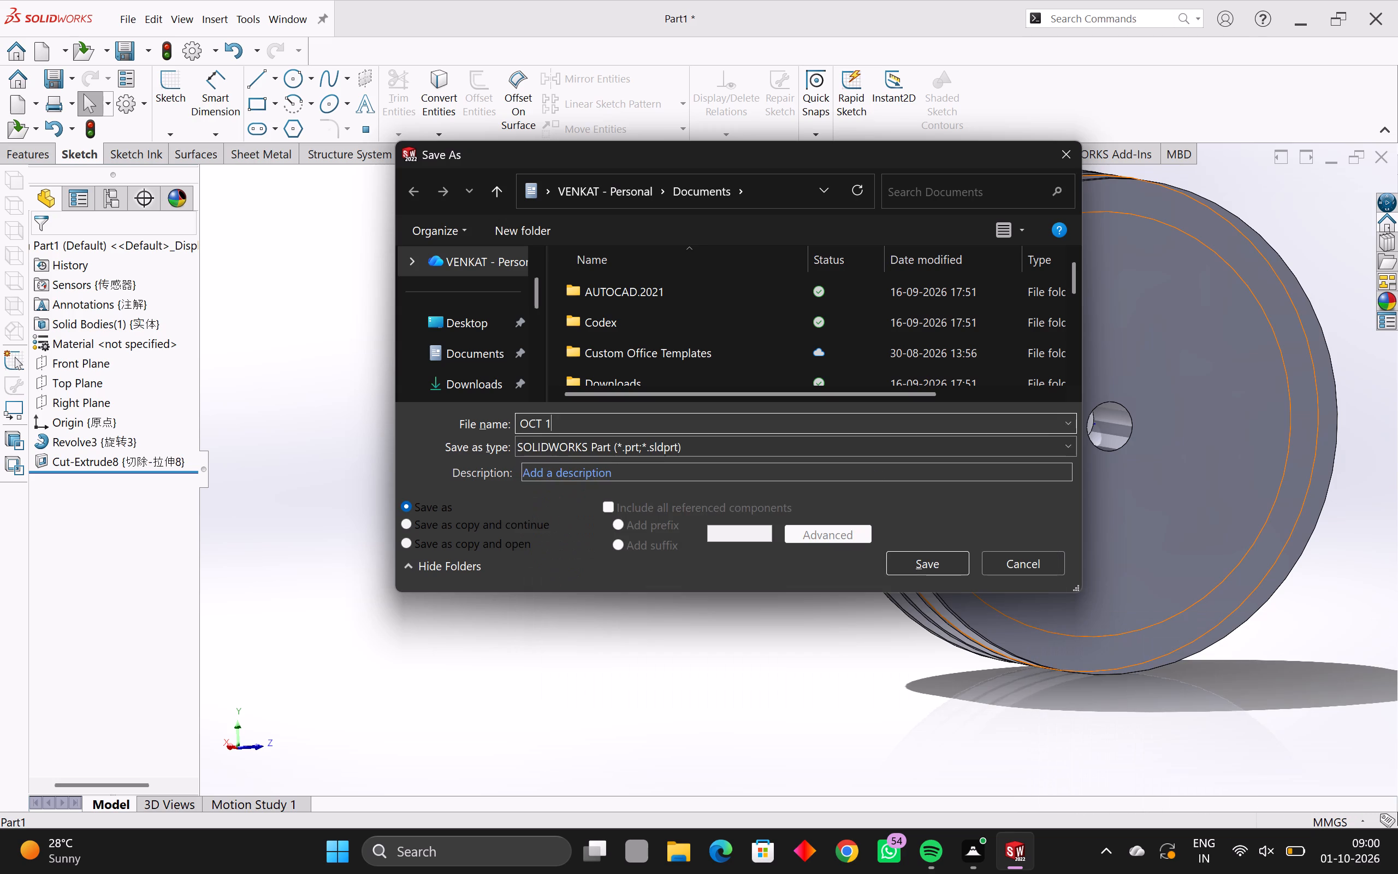
key("Return")
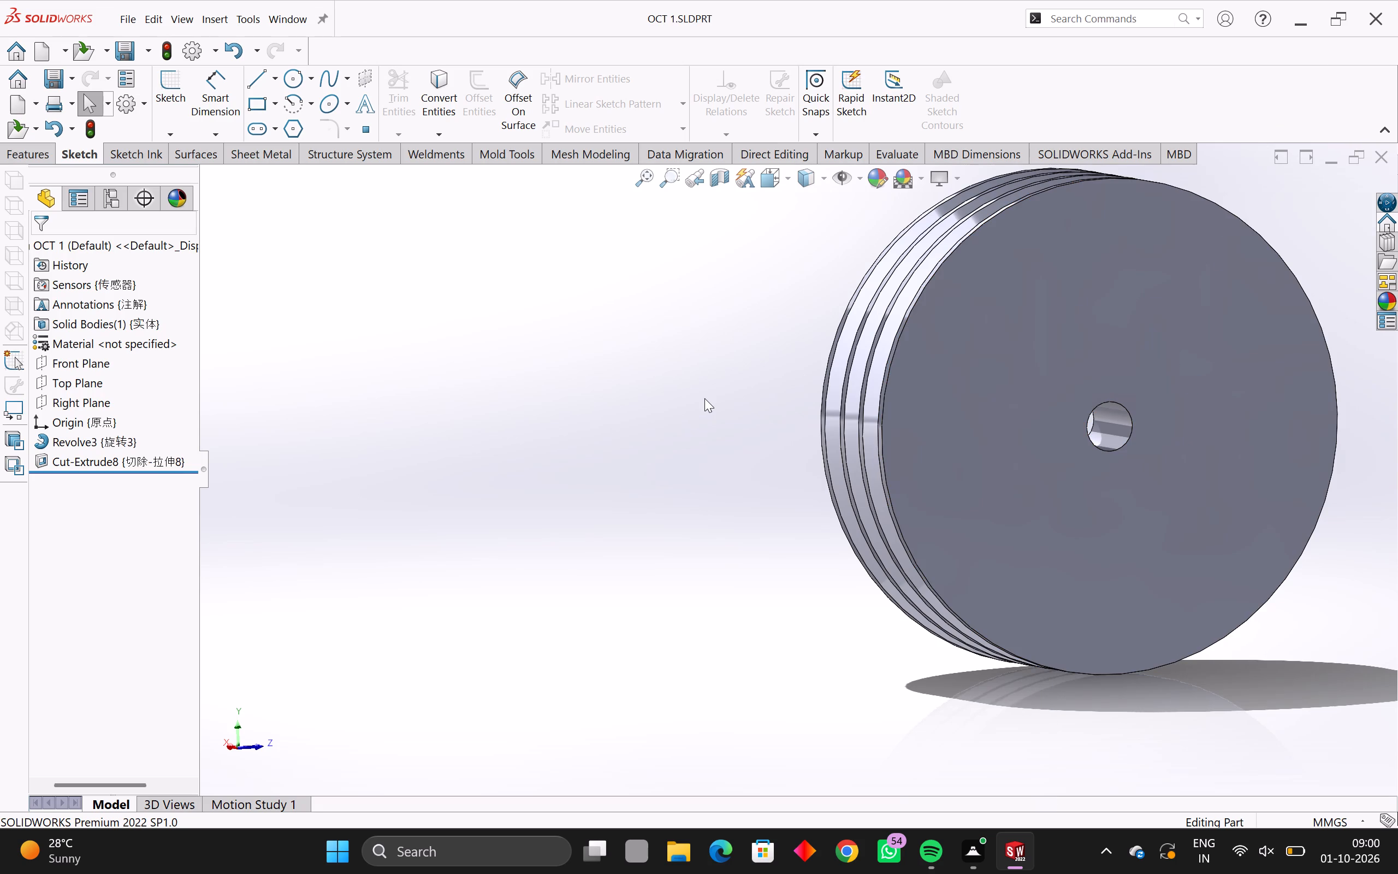
Examine the pulley's uncut side face, its recessed side and the rim grooves.
middle_click(704, 398)
middle_click(704, 398)
middle_click_drag(726, 375, 737, 381)
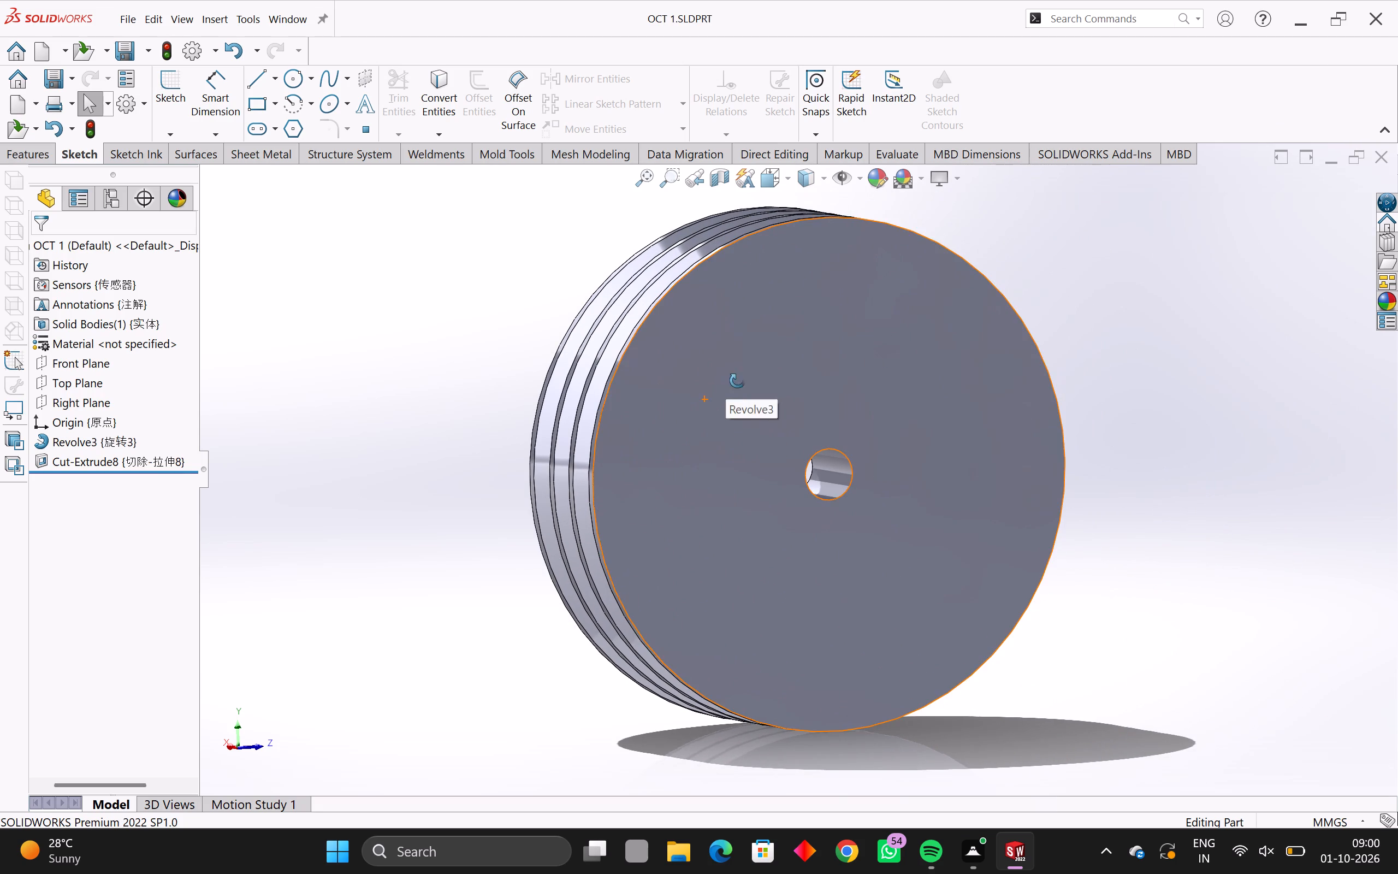
middle_click_drag(737, 381, 1071, 445)
middle_click(1131, 300)
middle_click(1131, 300)
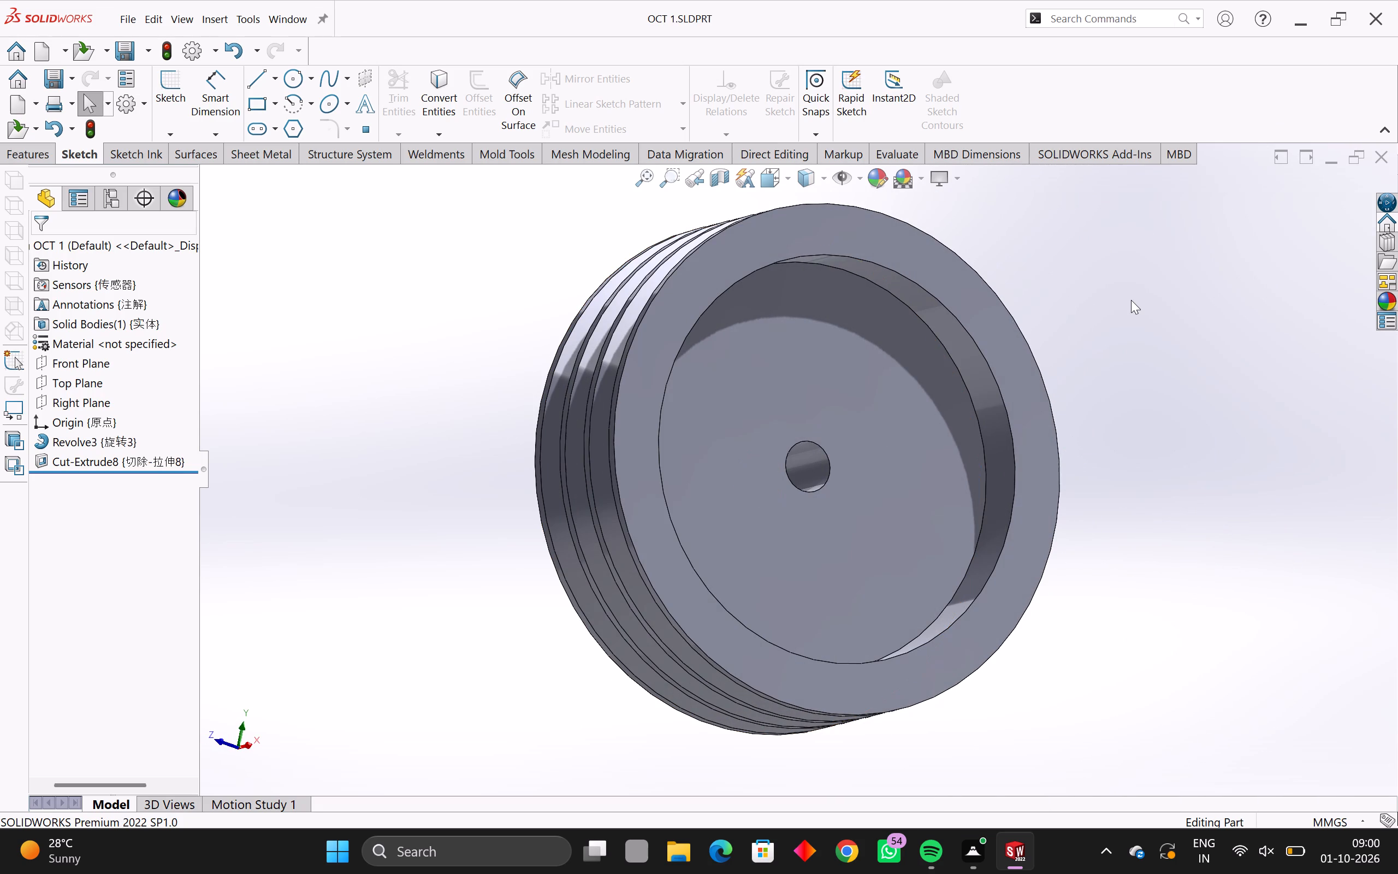
scroll(1129, 301, "up", 1)
middle_click(1128, 302)
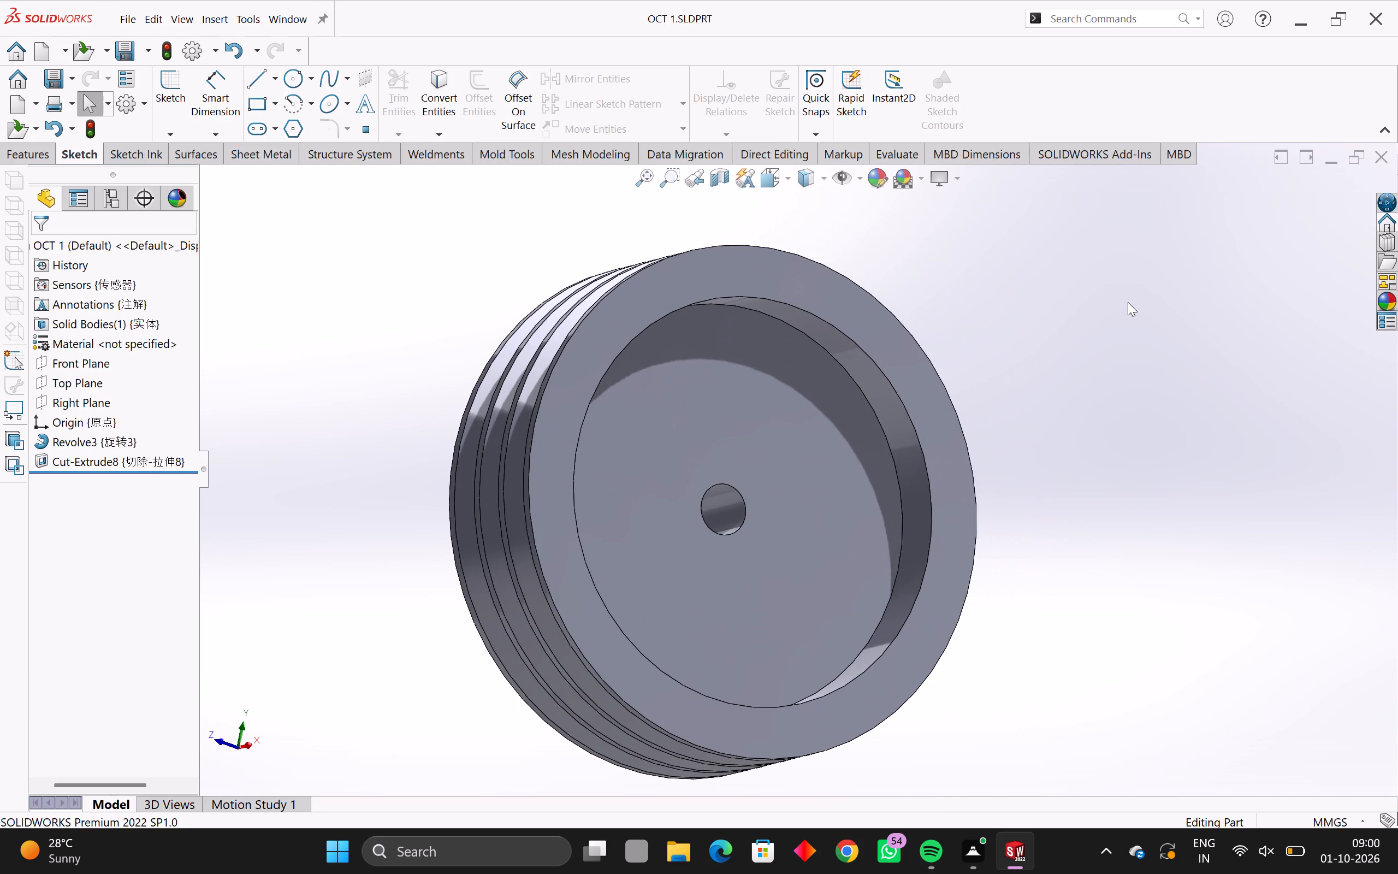
middle_click(1128, 302)
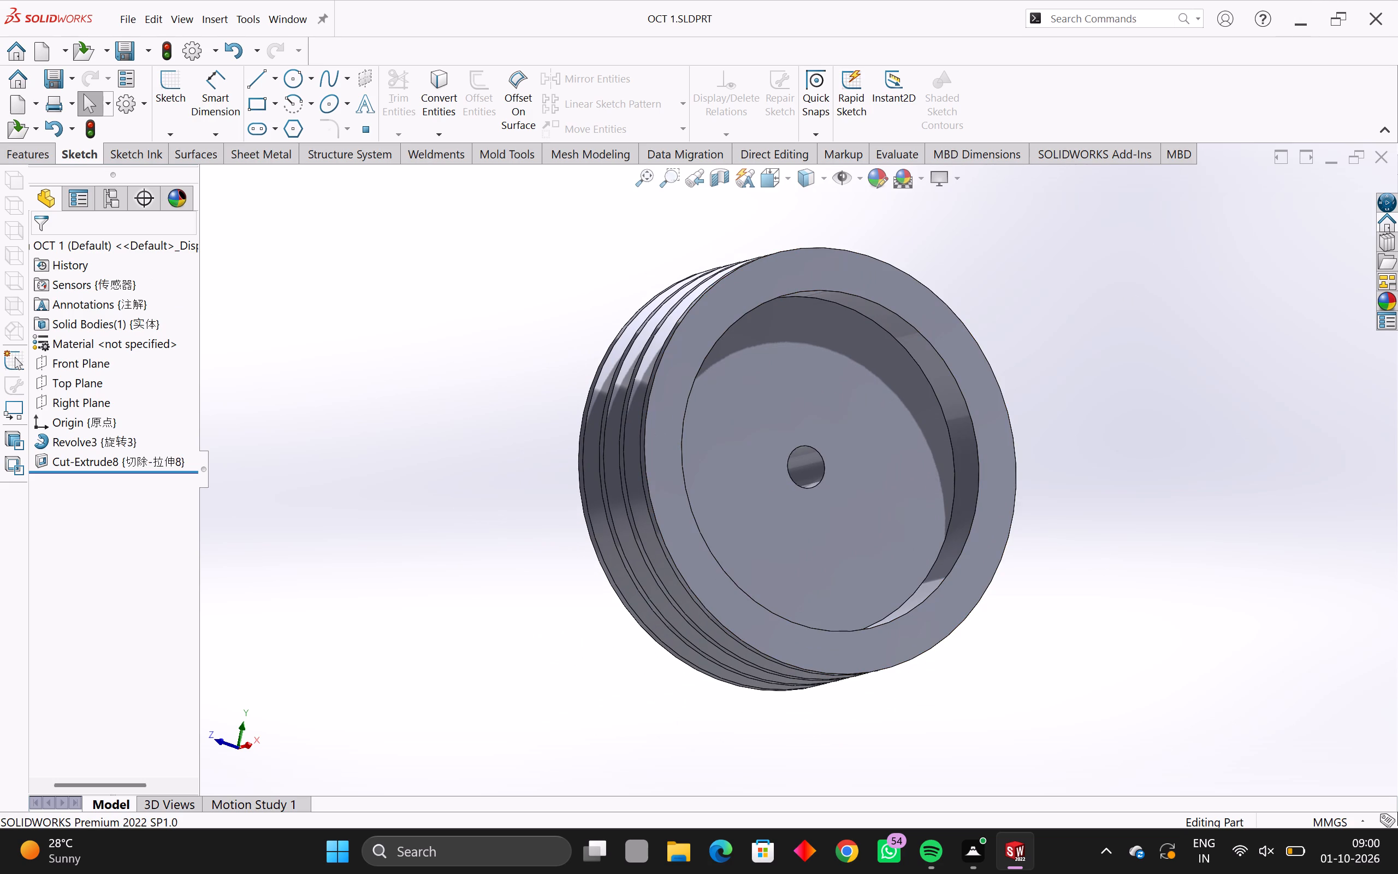
Start a new 3D sketch in the pulley part.
left_click(169, 141)
left_click(224, 178)
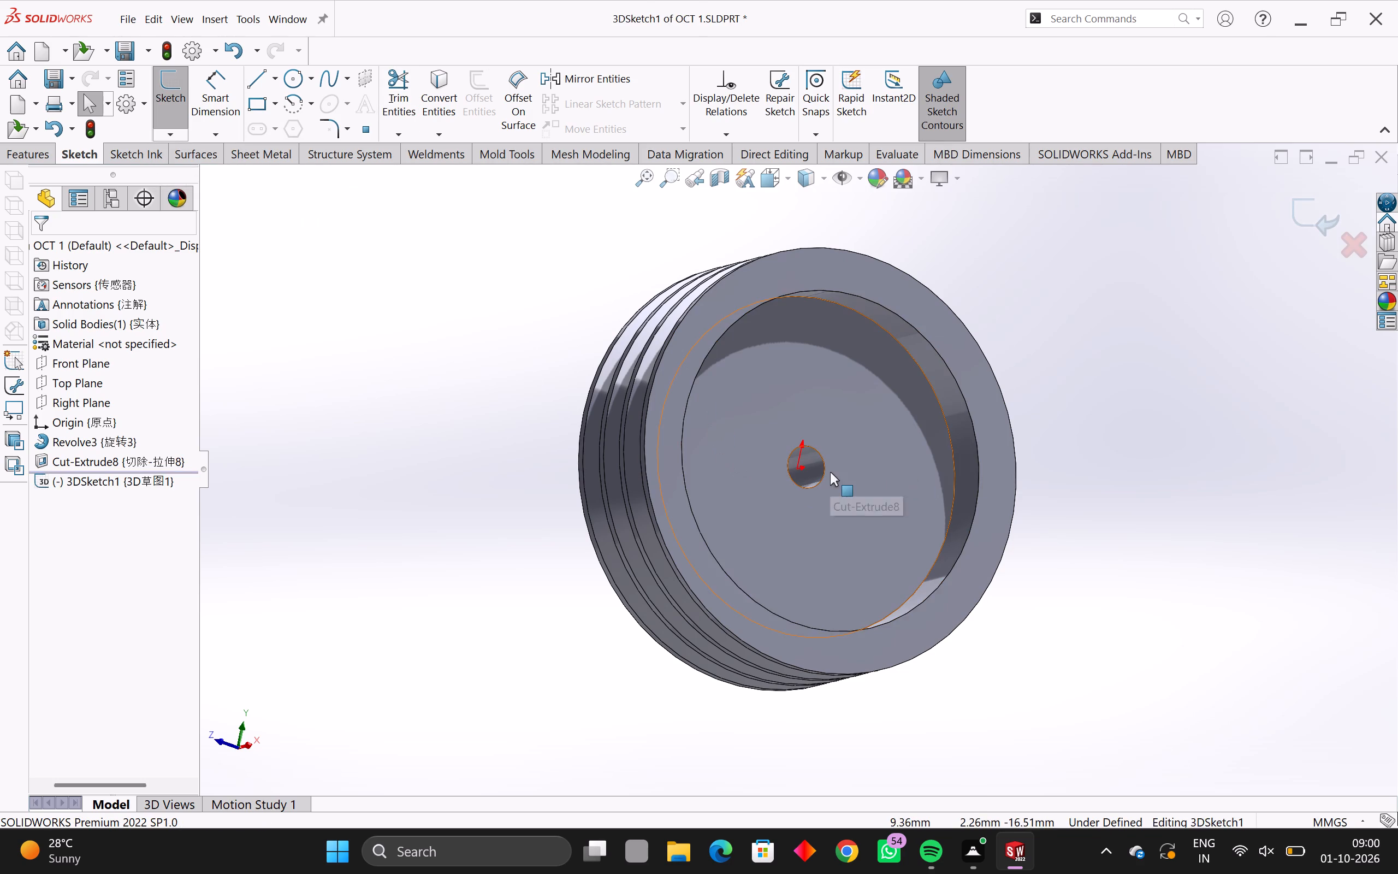
Inspect the central bore, the groove profile in the Front view and the recessed side around the 3D sketch origin.
scroll(830, 472, "up", 7)
middle_click_drag(798, 494, 633, 540)
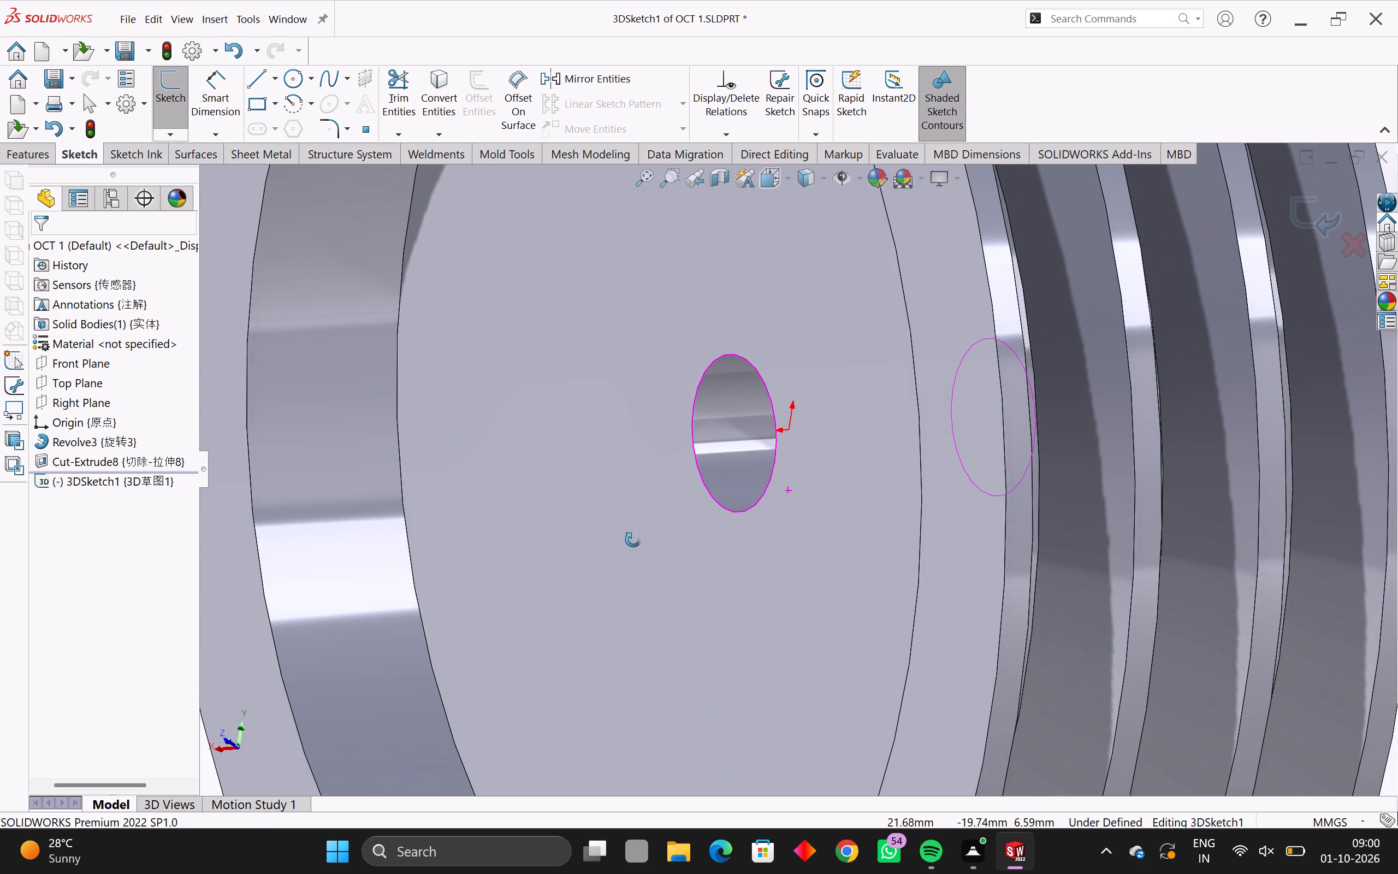
middle_click_drag(633, 540, 794, 499)
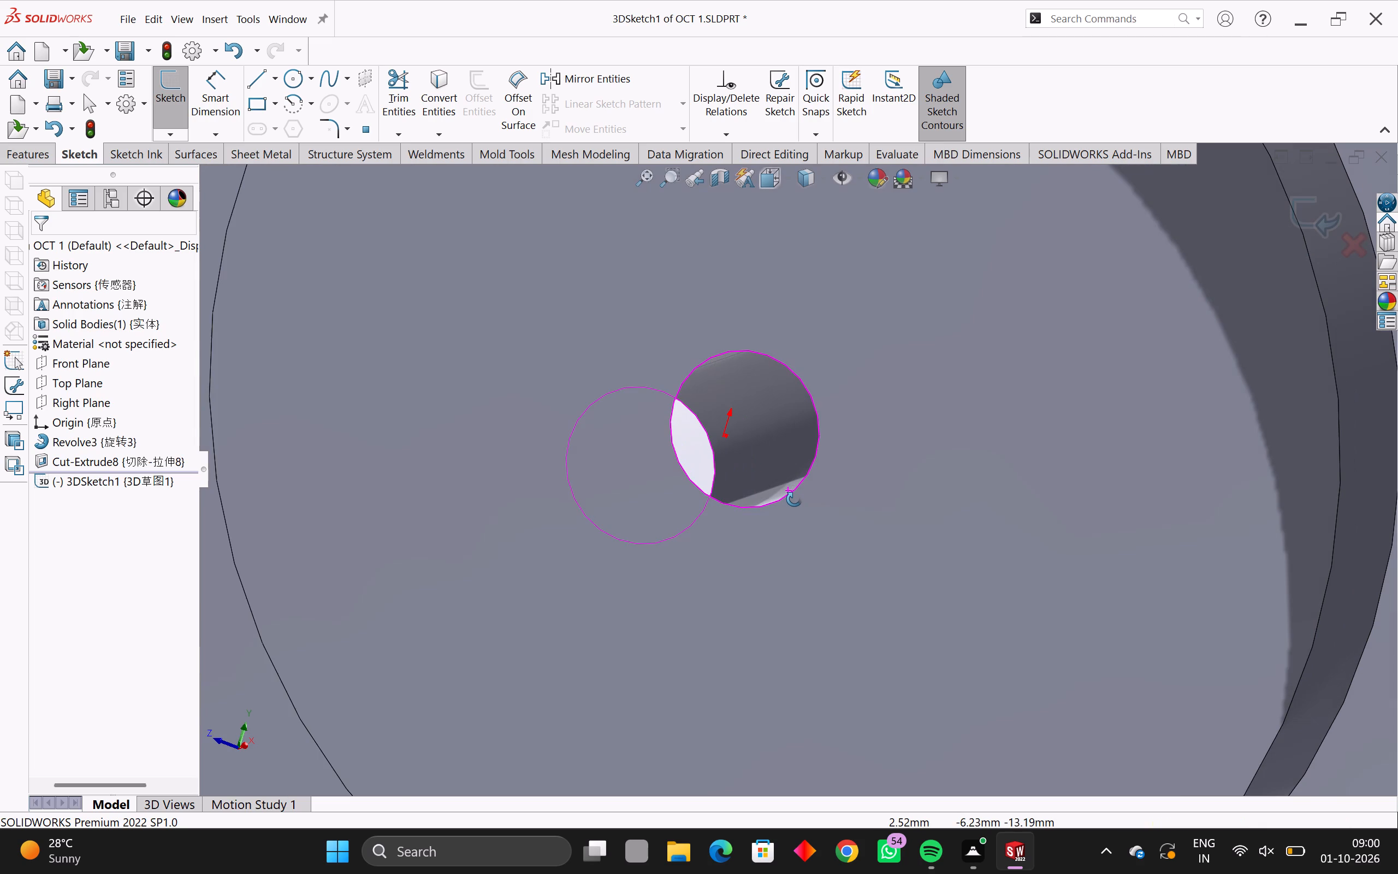
middle_click_drag(794, 499, 790, 502)
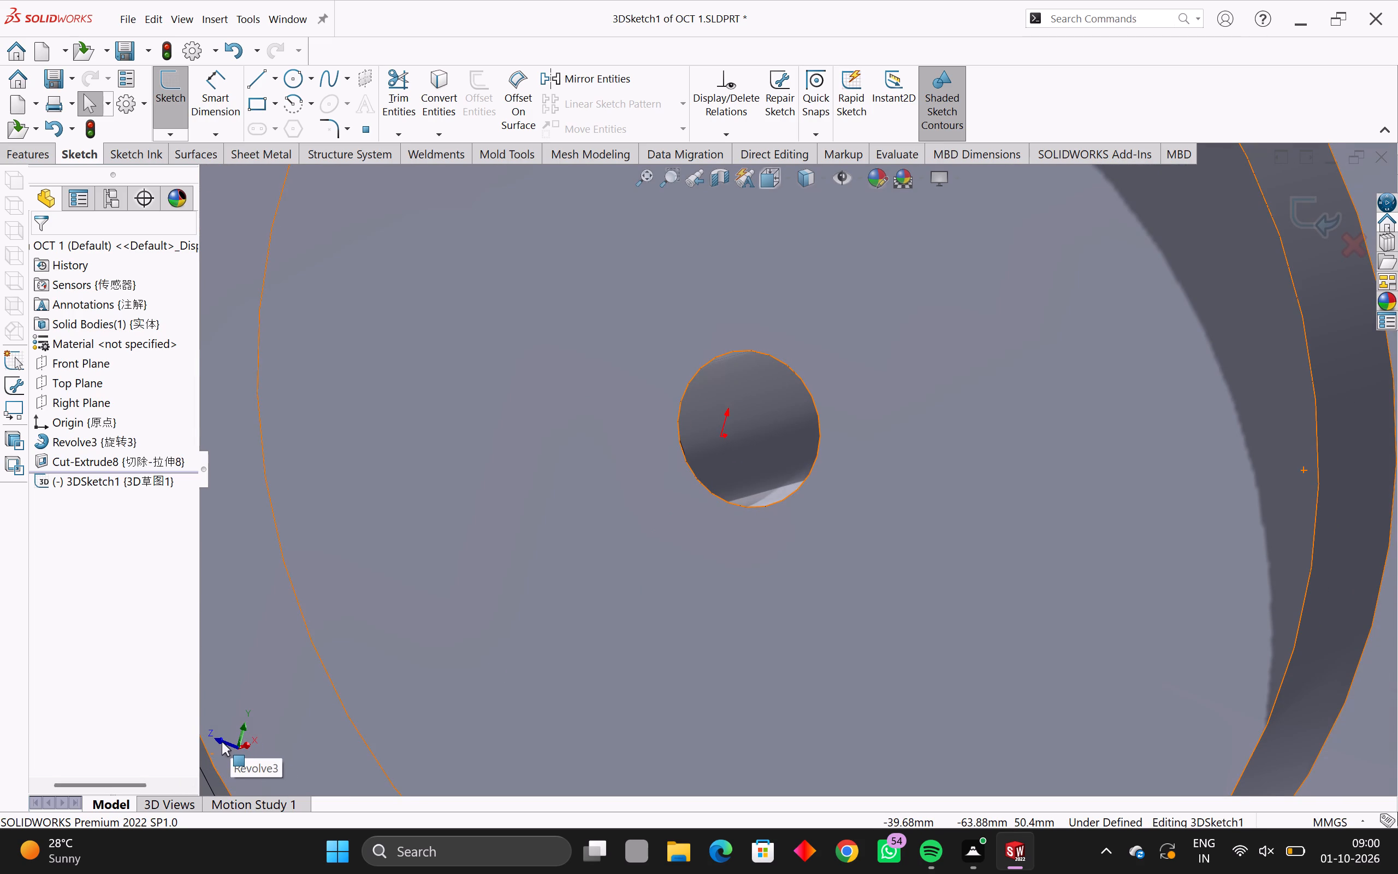
left_click(222, 742)
scroll(222, 742, "down", 8)
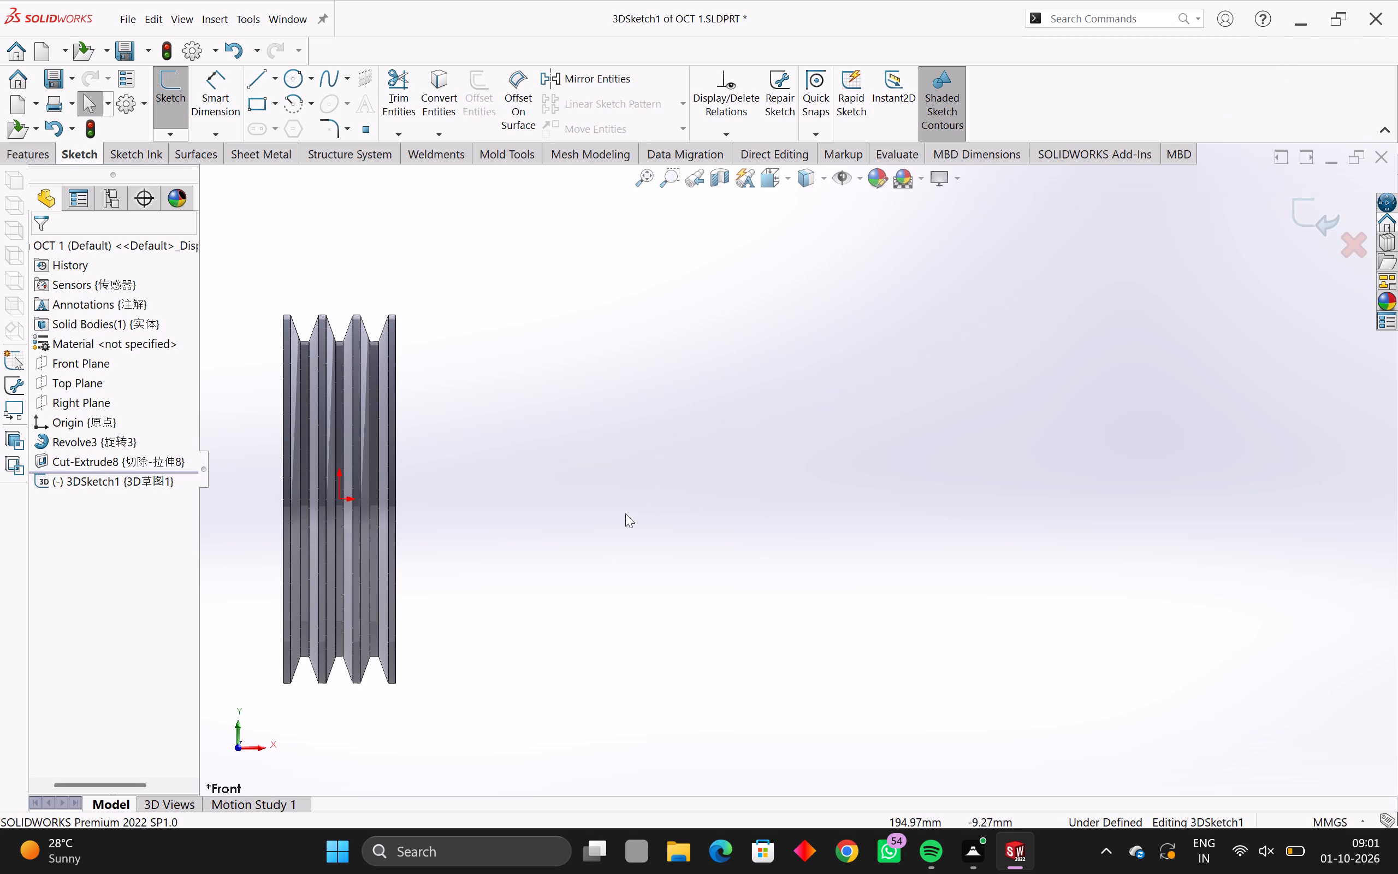
middle_click_drag(671, 512, 1157, 409)
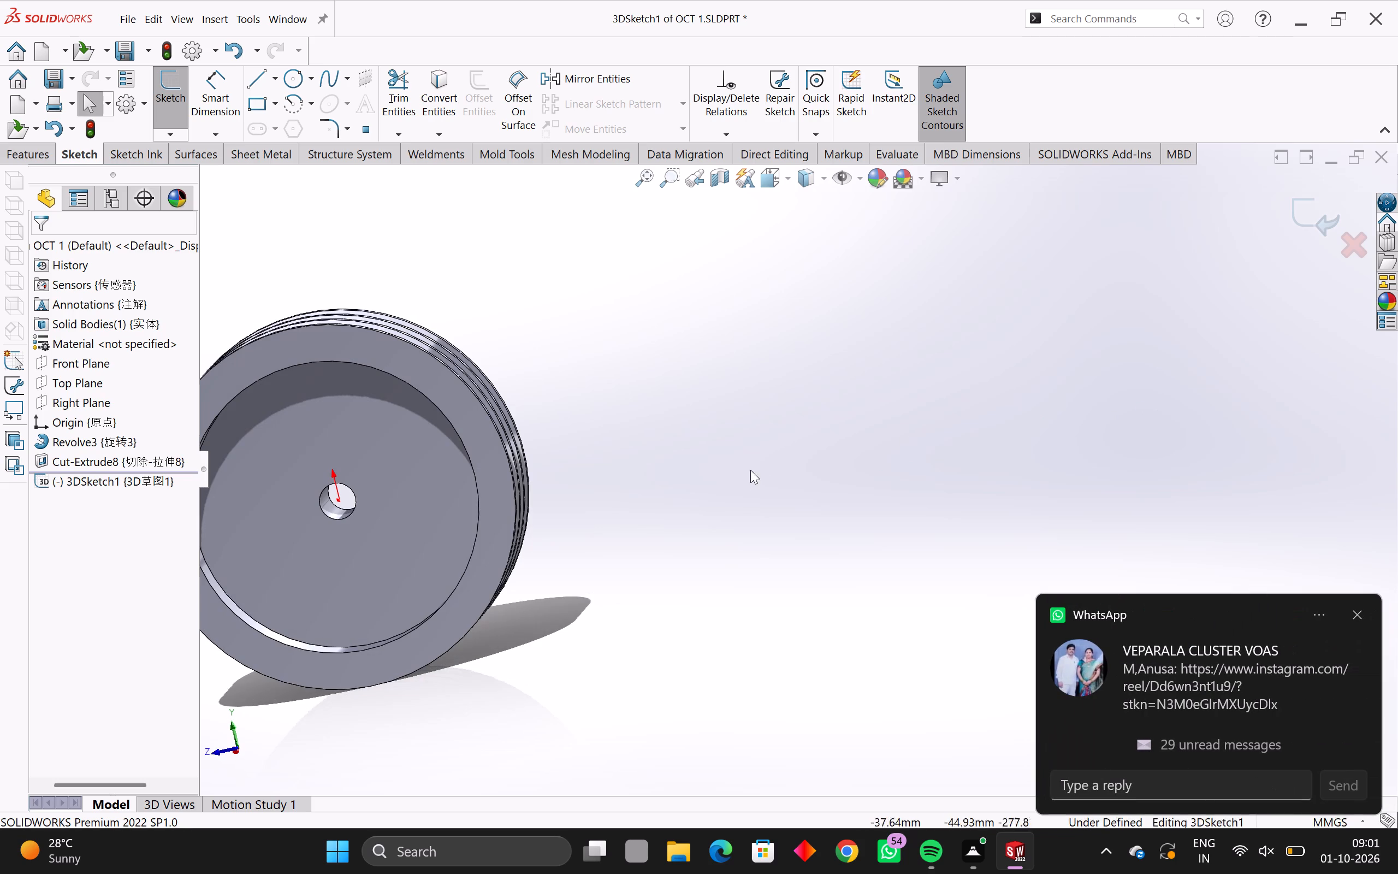
middle_click(616, 495)
middle_click(616, 495)
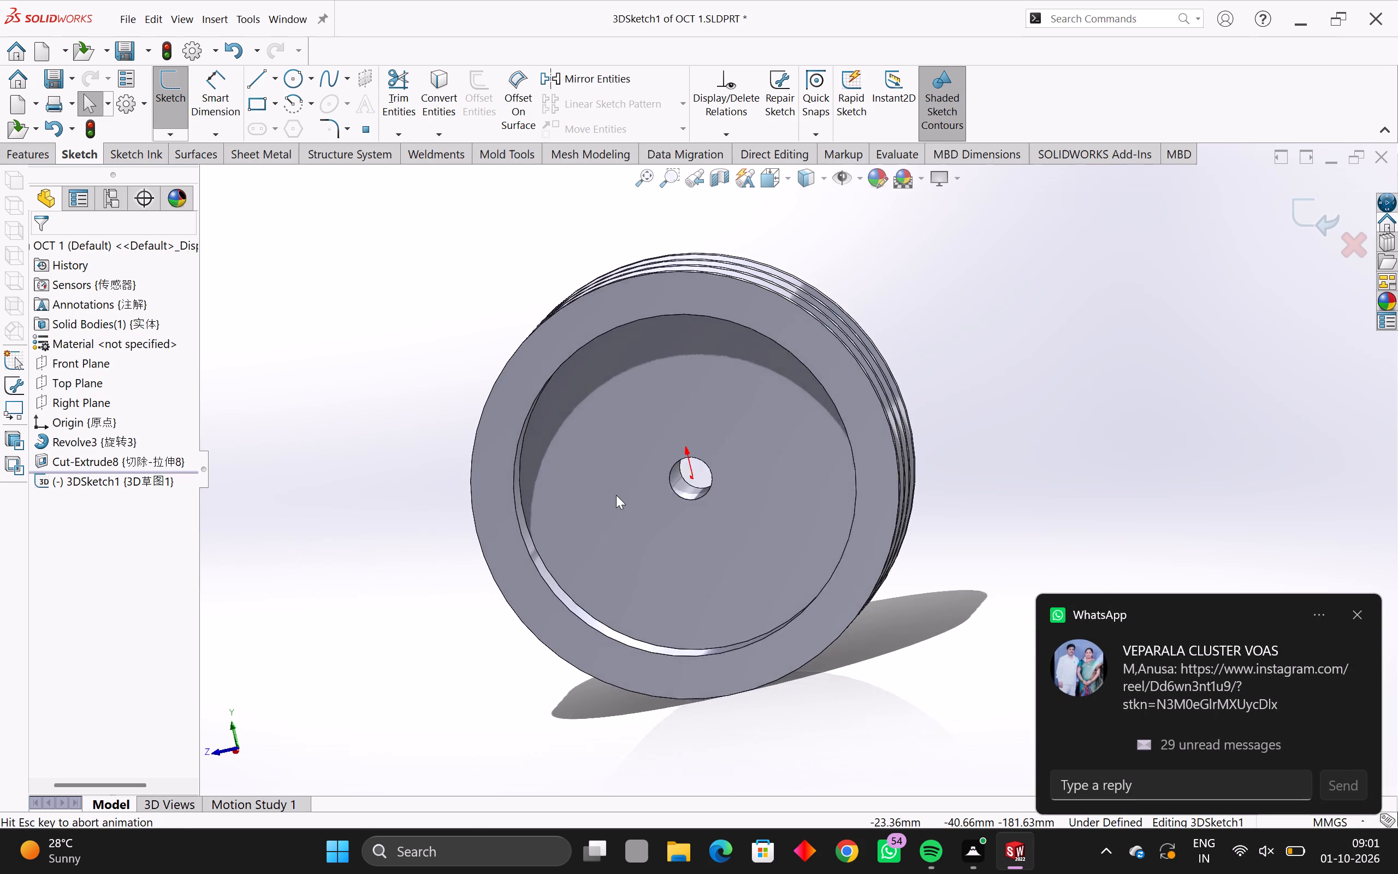
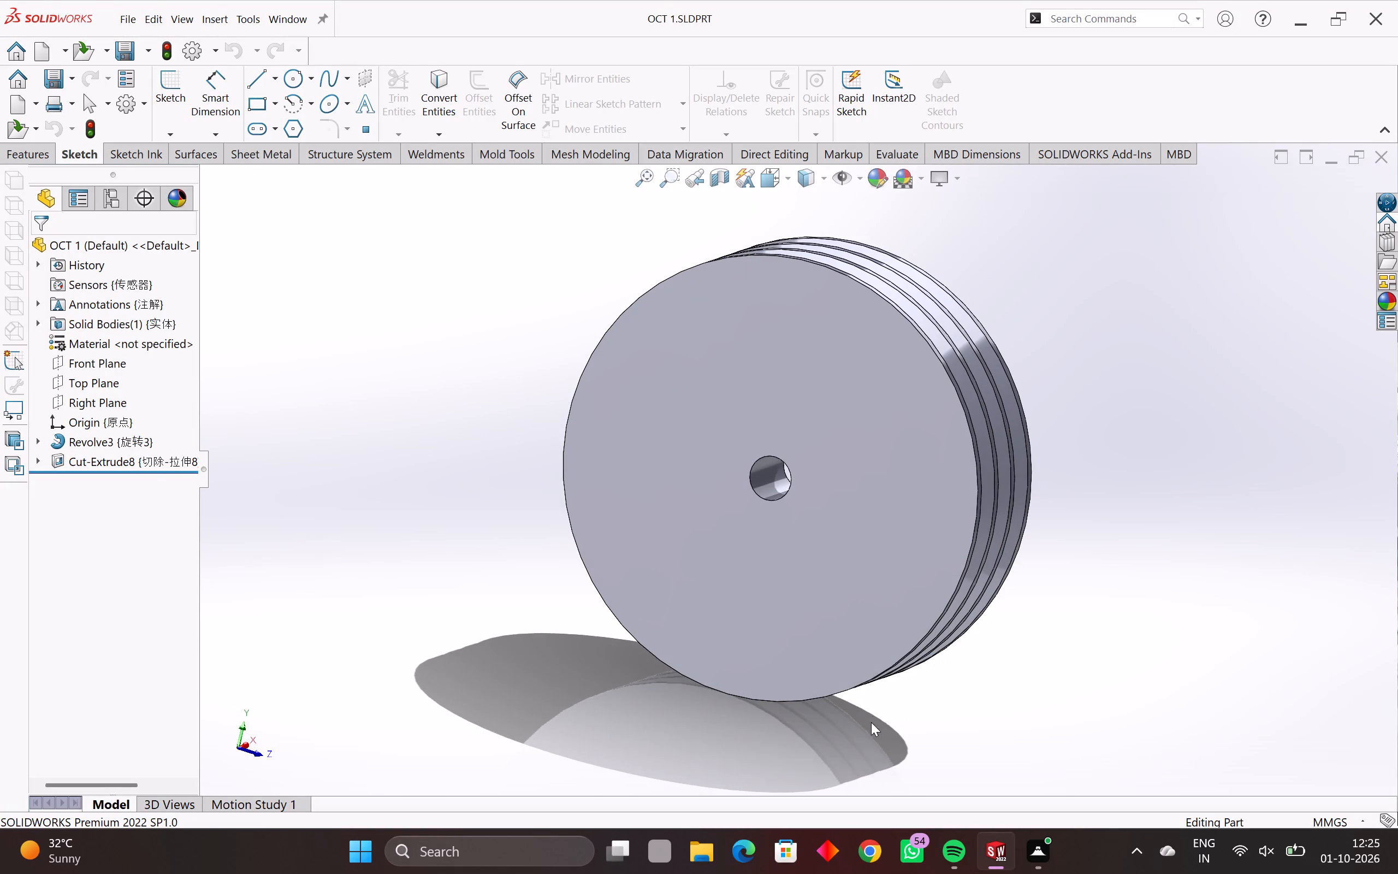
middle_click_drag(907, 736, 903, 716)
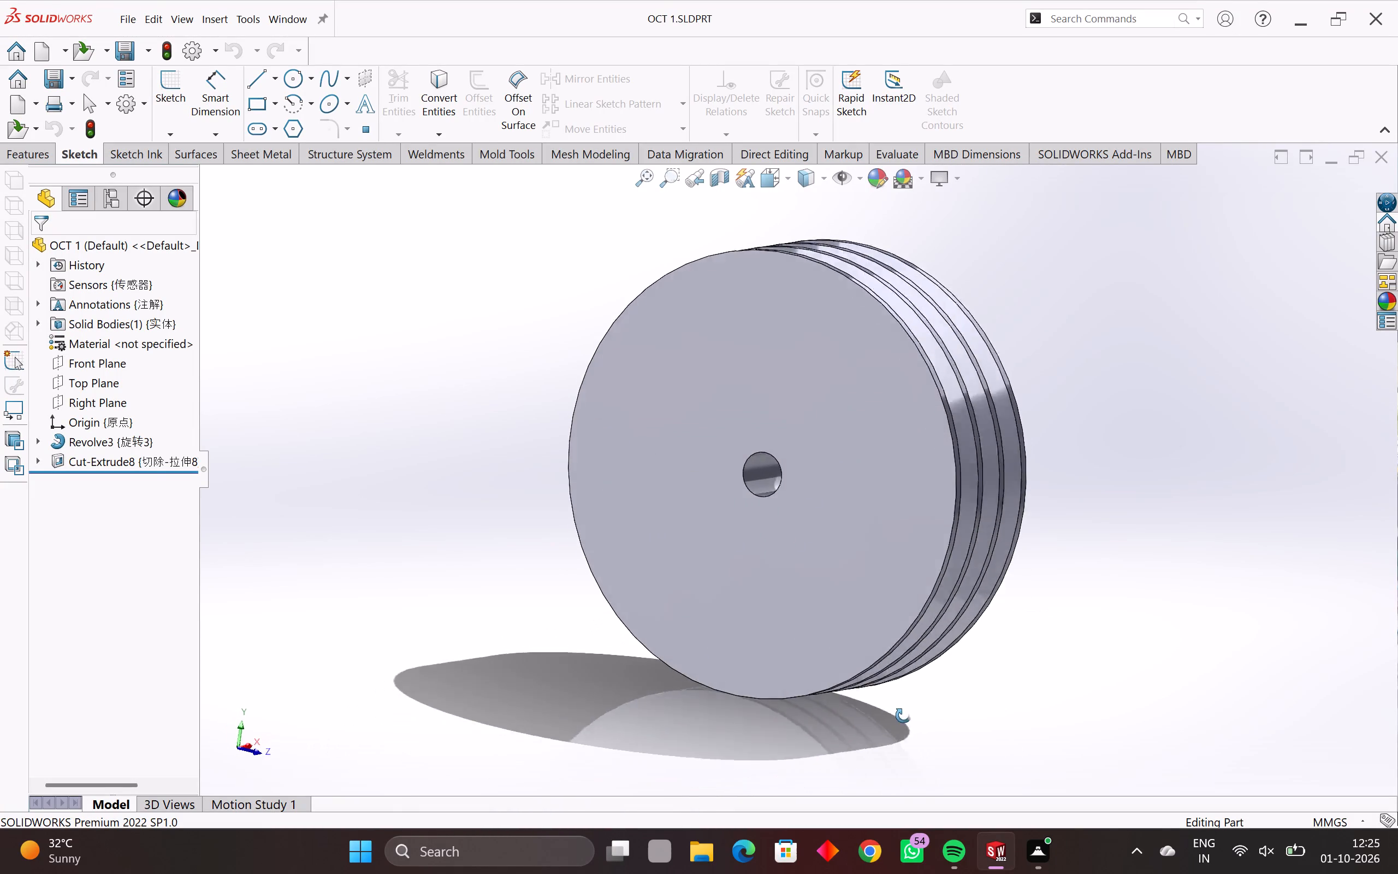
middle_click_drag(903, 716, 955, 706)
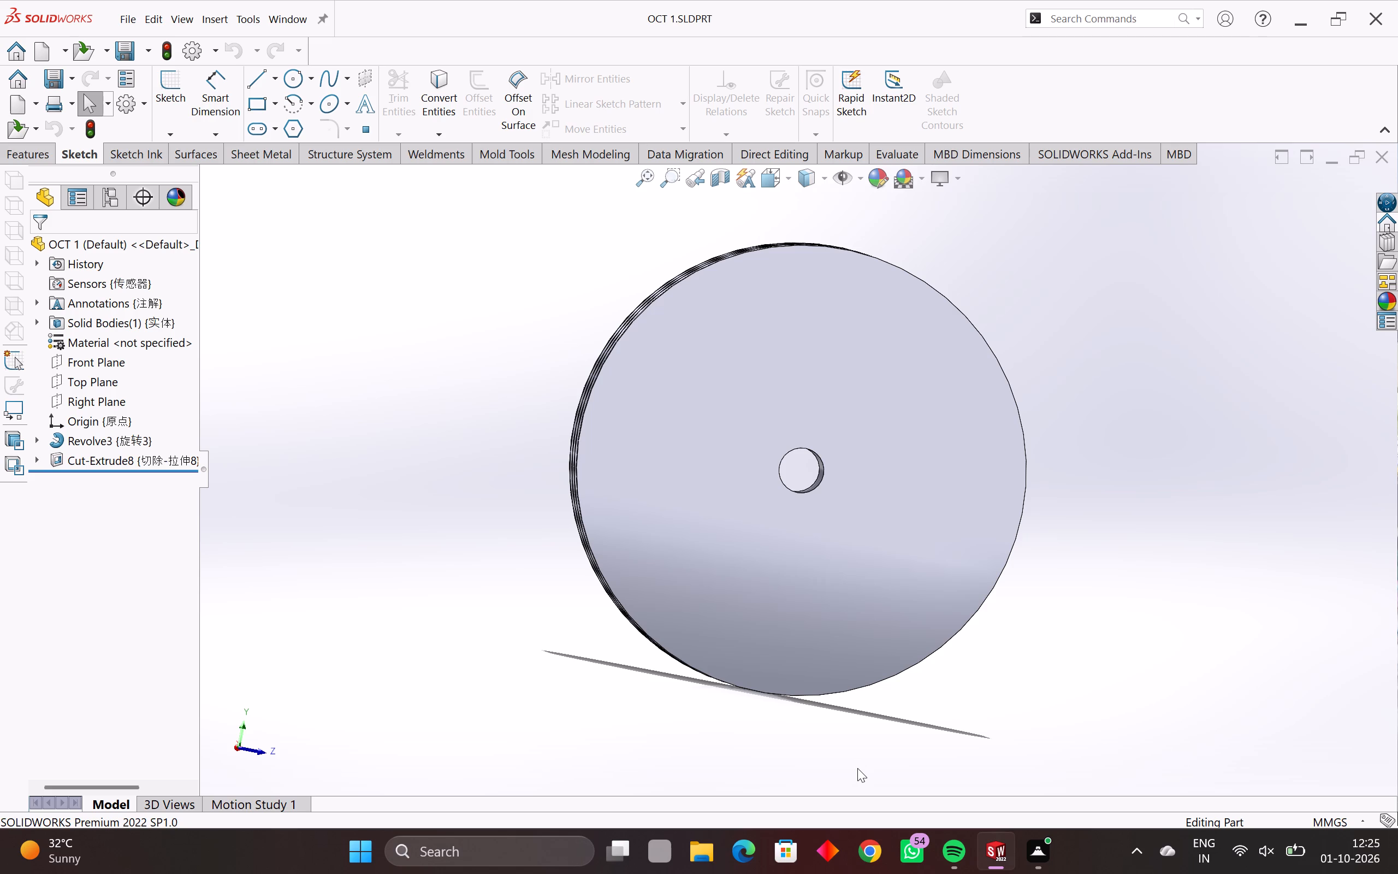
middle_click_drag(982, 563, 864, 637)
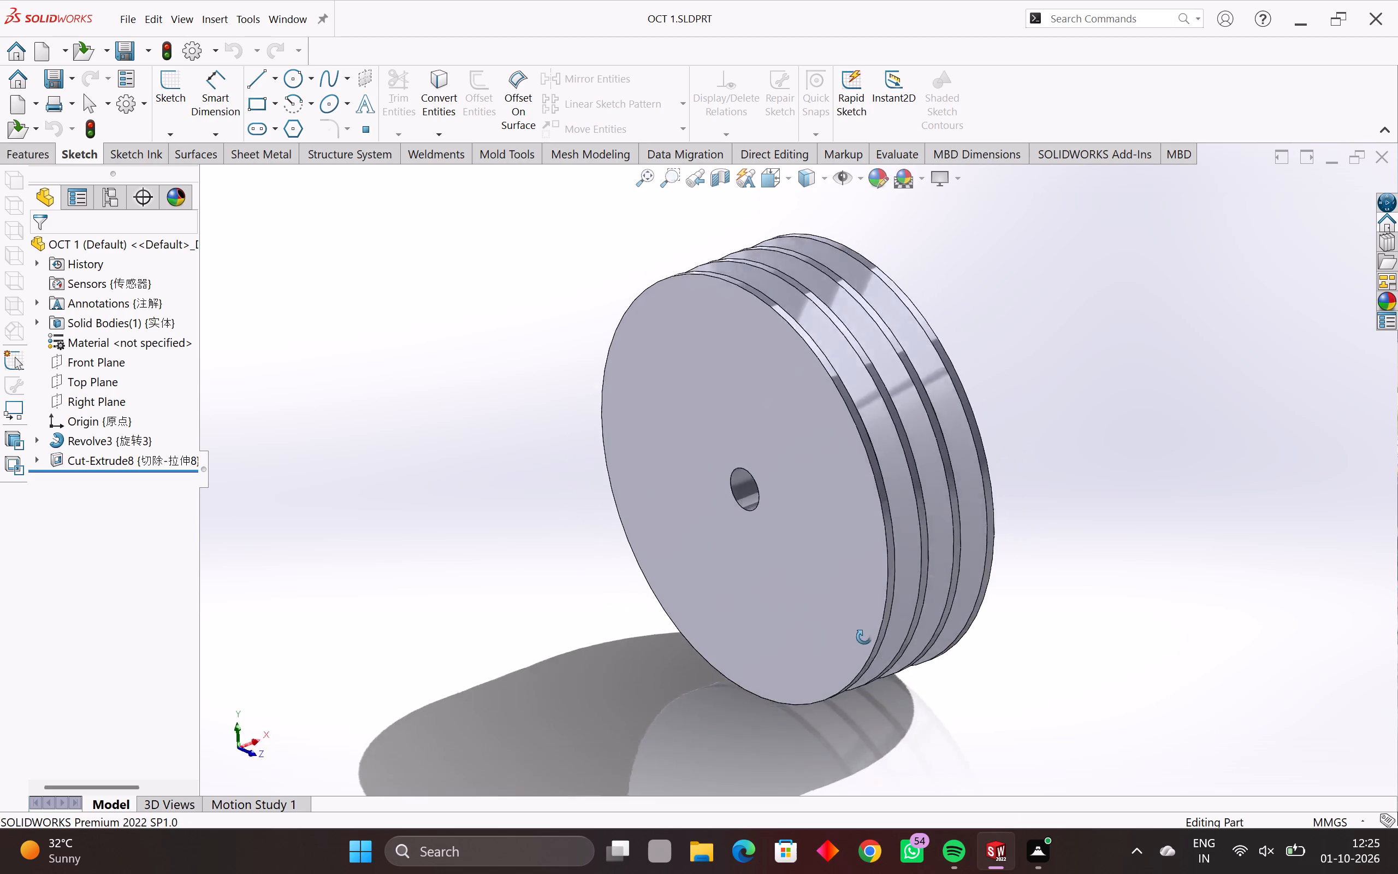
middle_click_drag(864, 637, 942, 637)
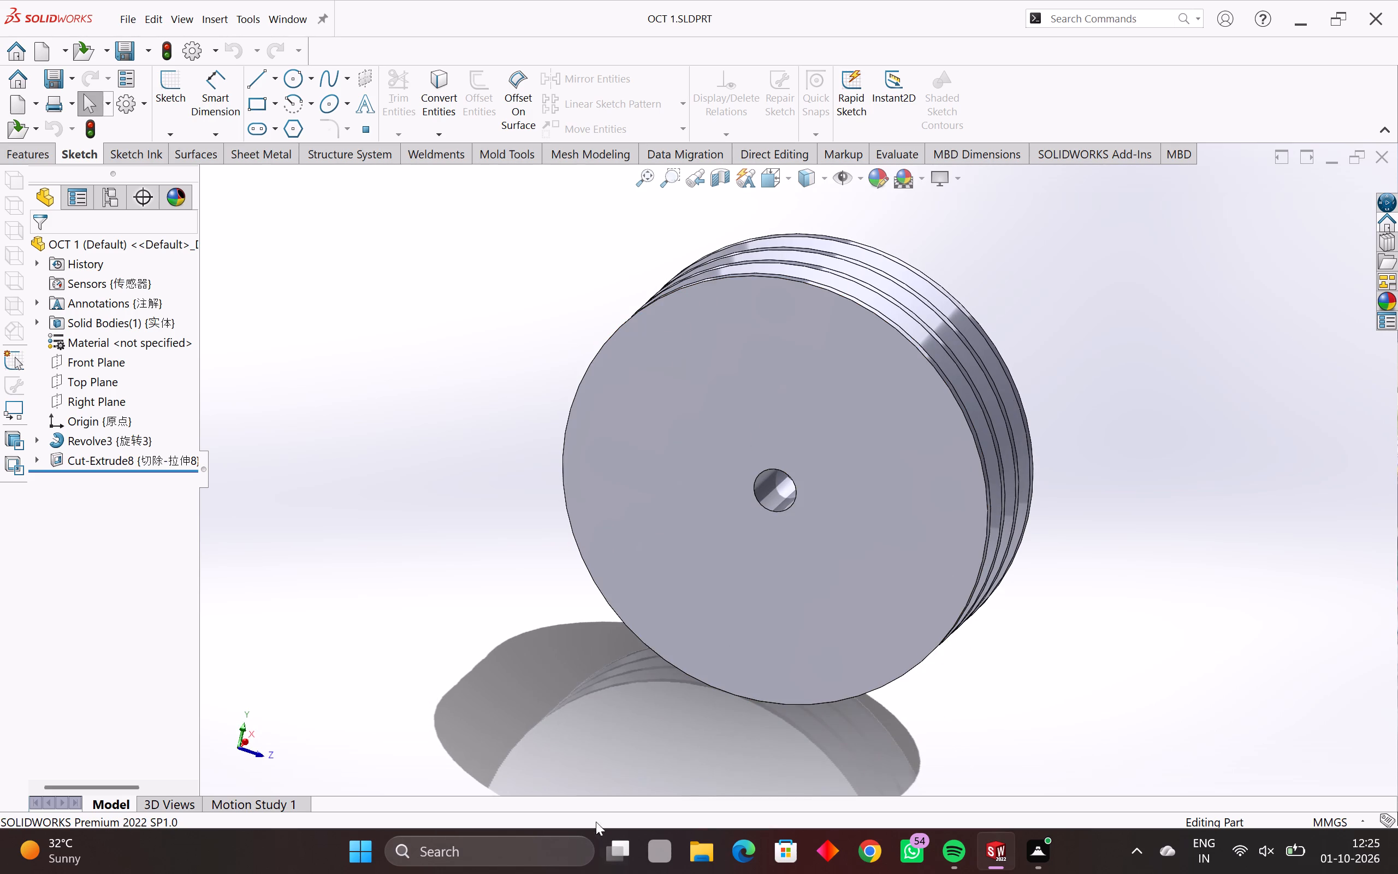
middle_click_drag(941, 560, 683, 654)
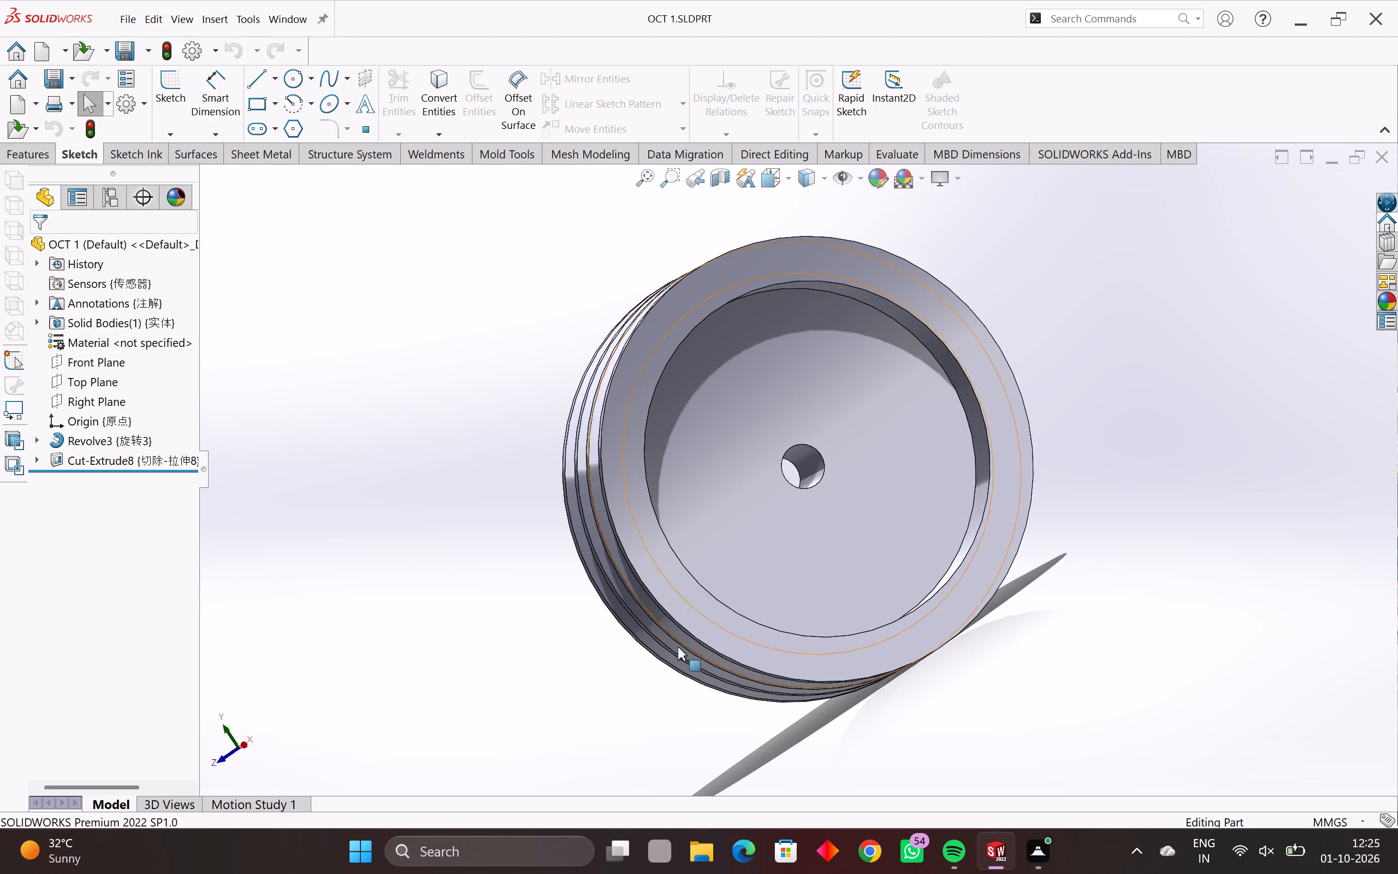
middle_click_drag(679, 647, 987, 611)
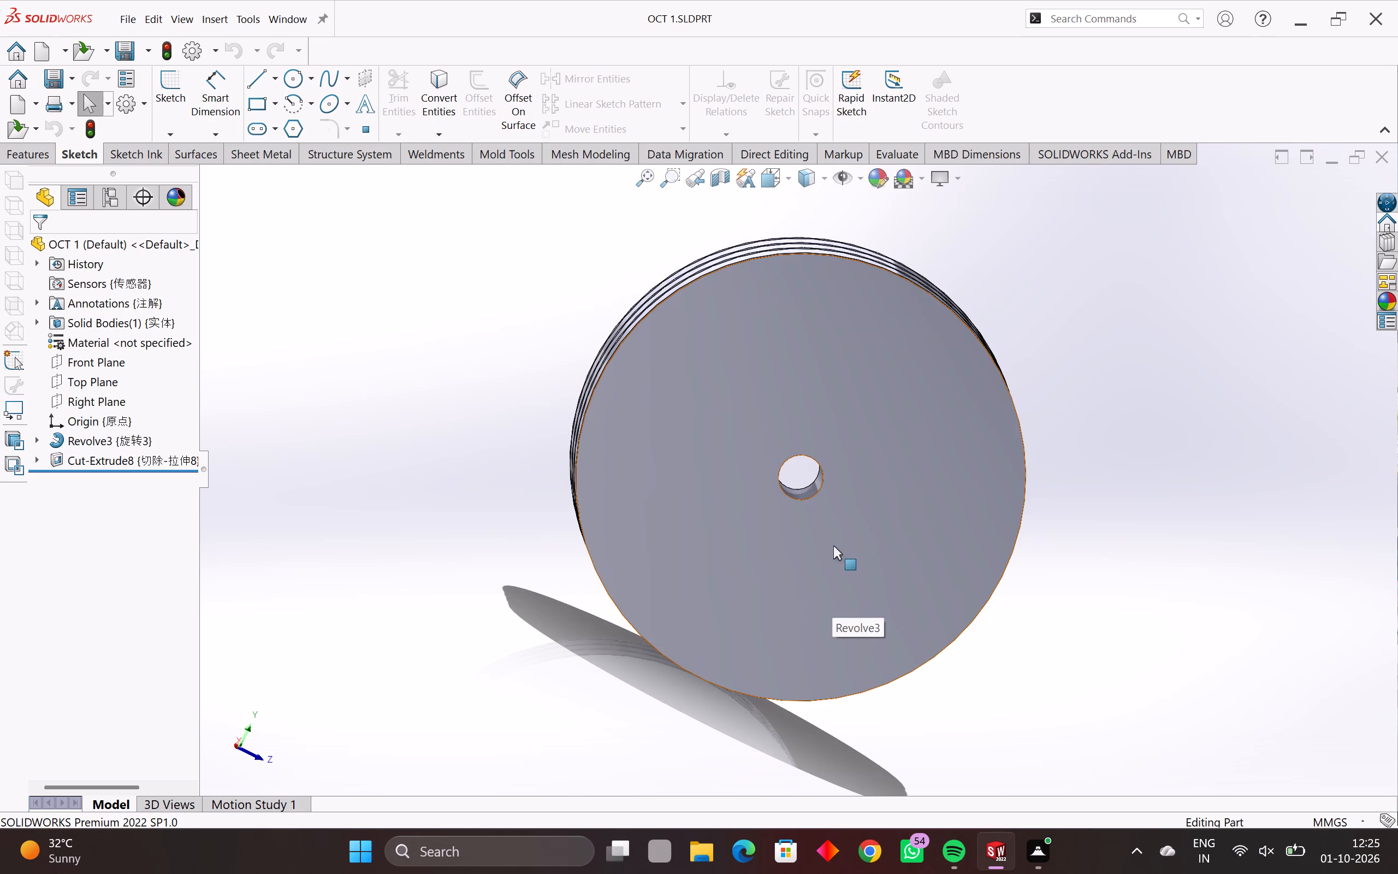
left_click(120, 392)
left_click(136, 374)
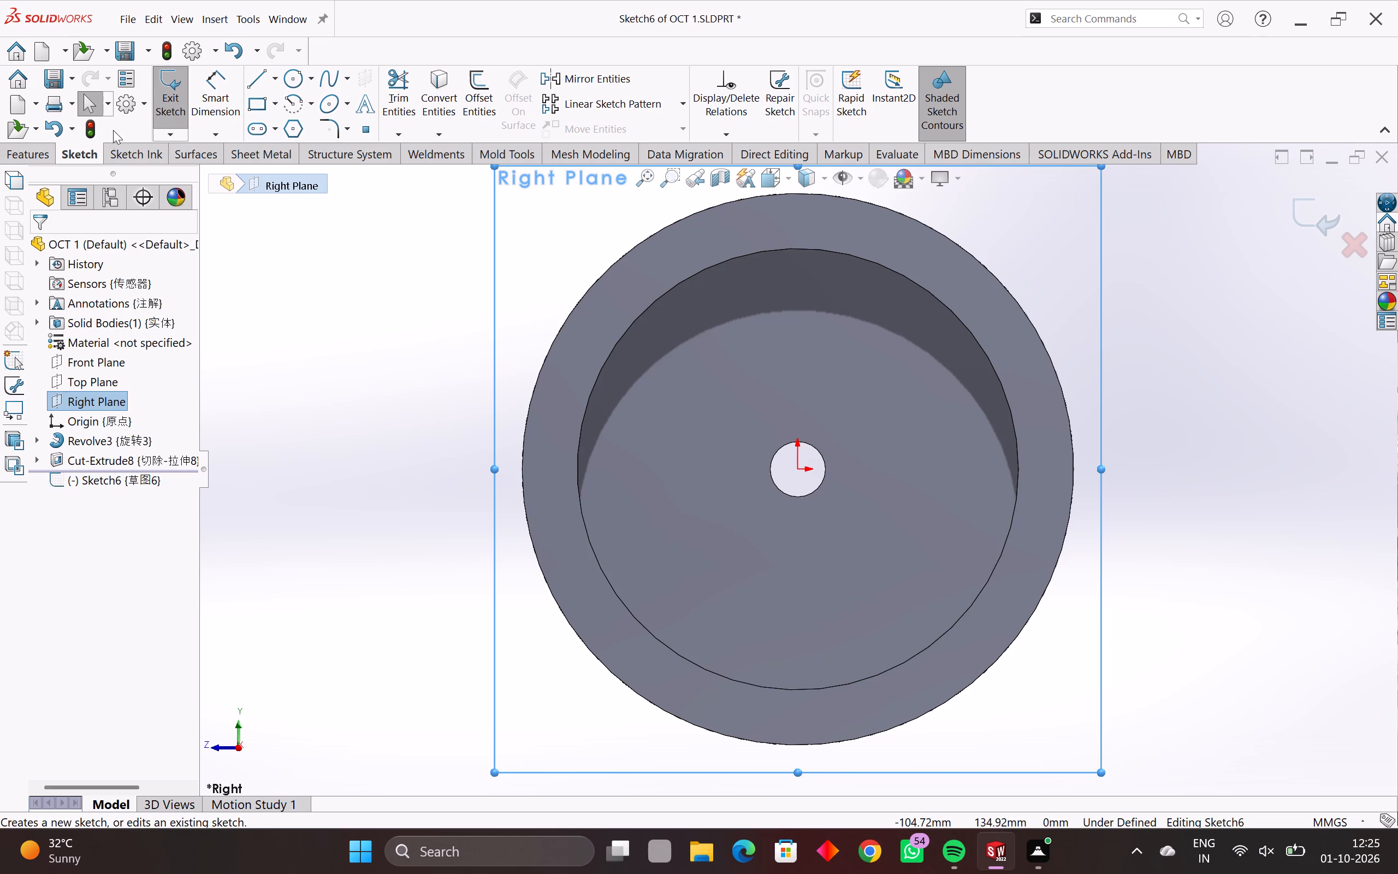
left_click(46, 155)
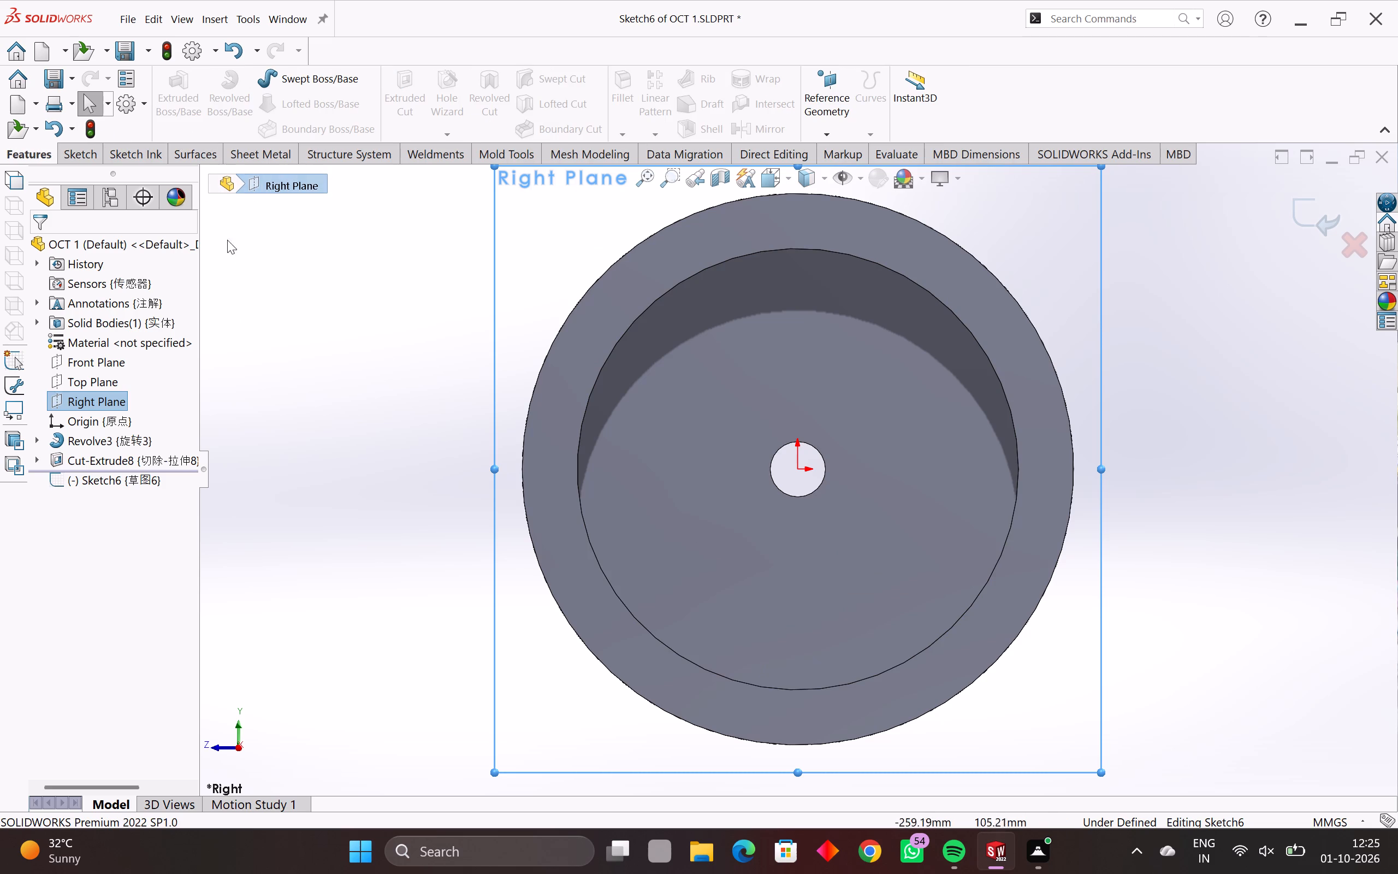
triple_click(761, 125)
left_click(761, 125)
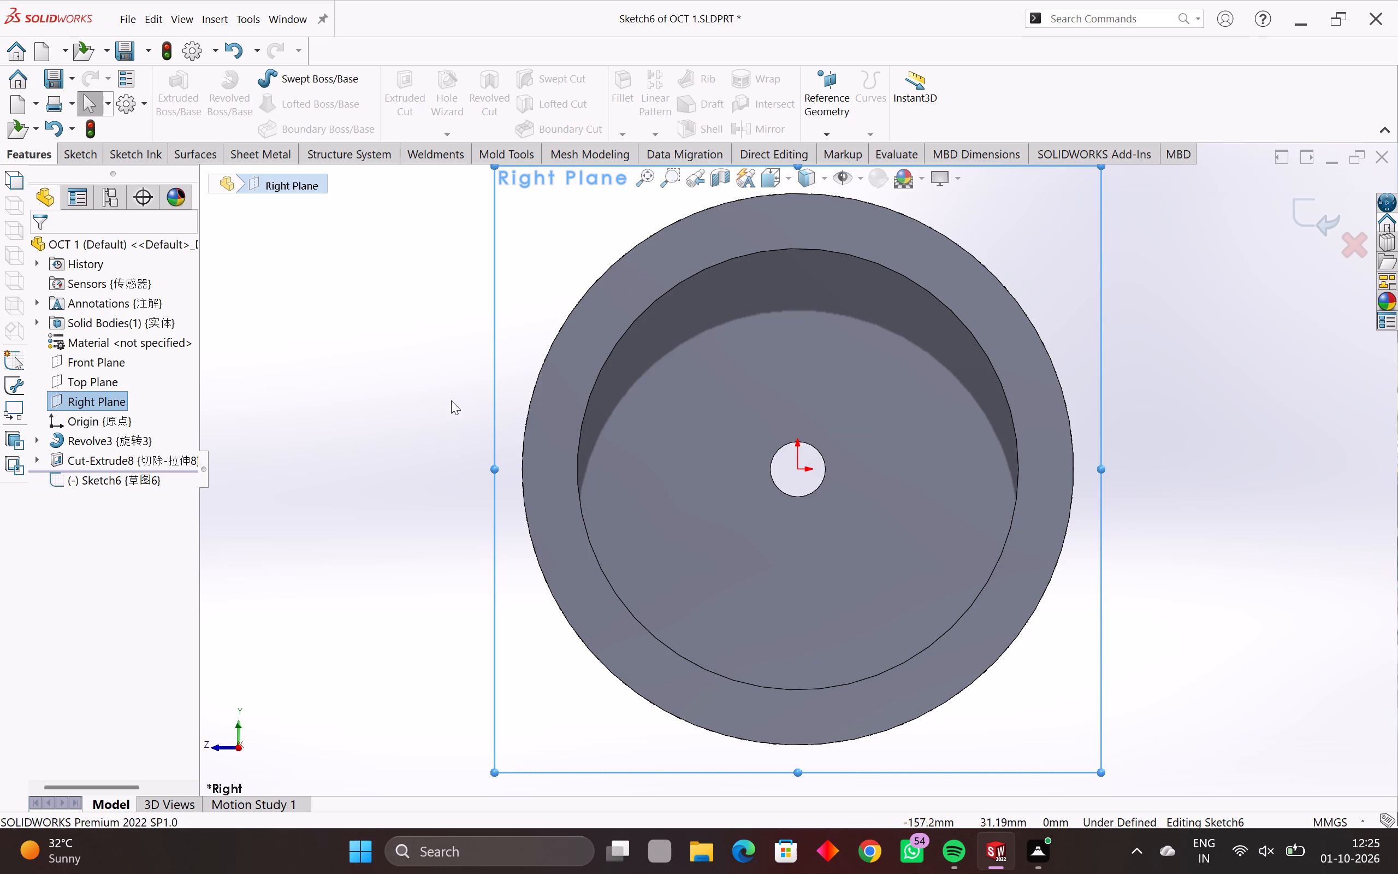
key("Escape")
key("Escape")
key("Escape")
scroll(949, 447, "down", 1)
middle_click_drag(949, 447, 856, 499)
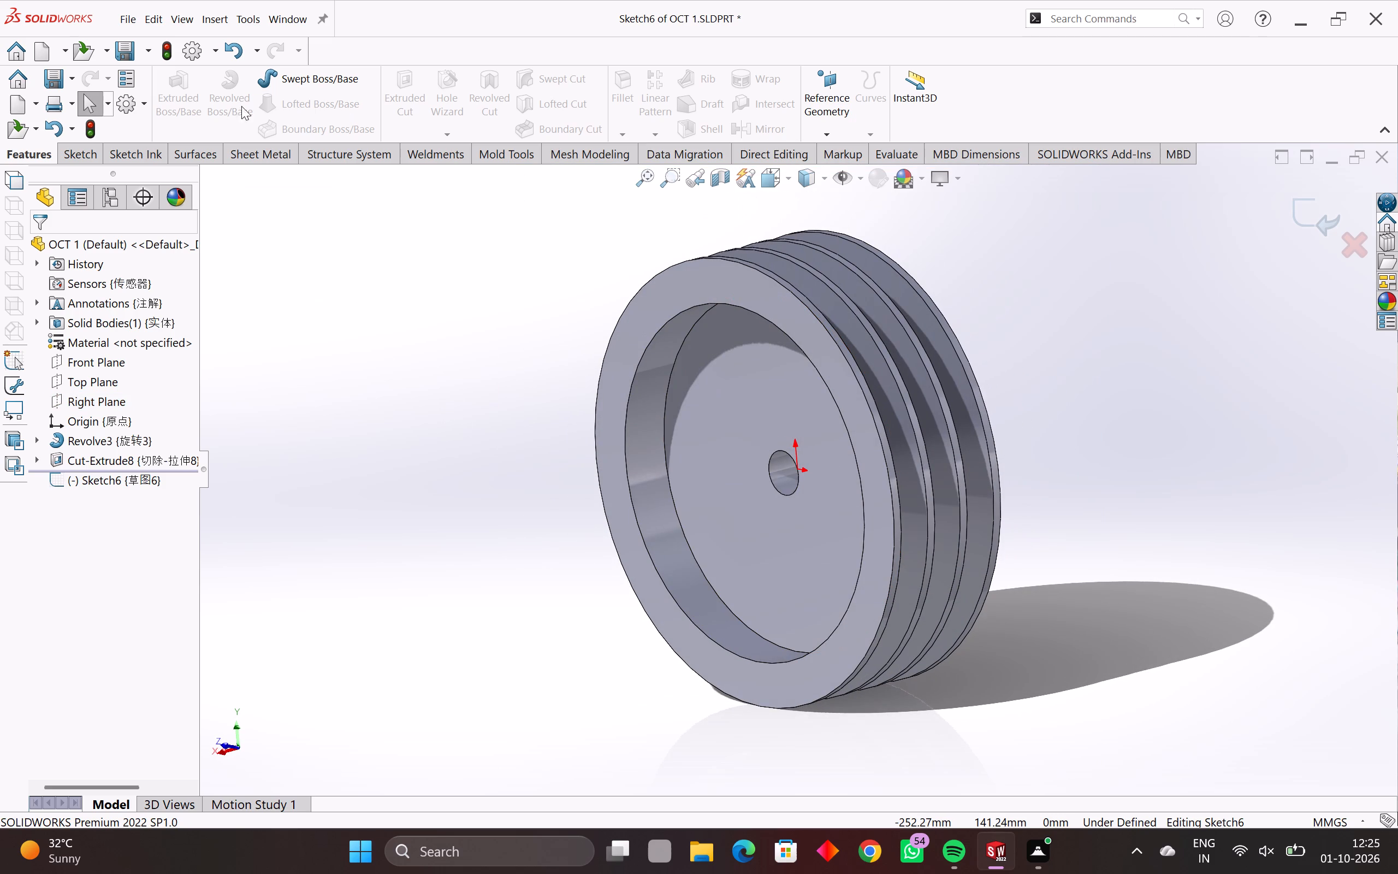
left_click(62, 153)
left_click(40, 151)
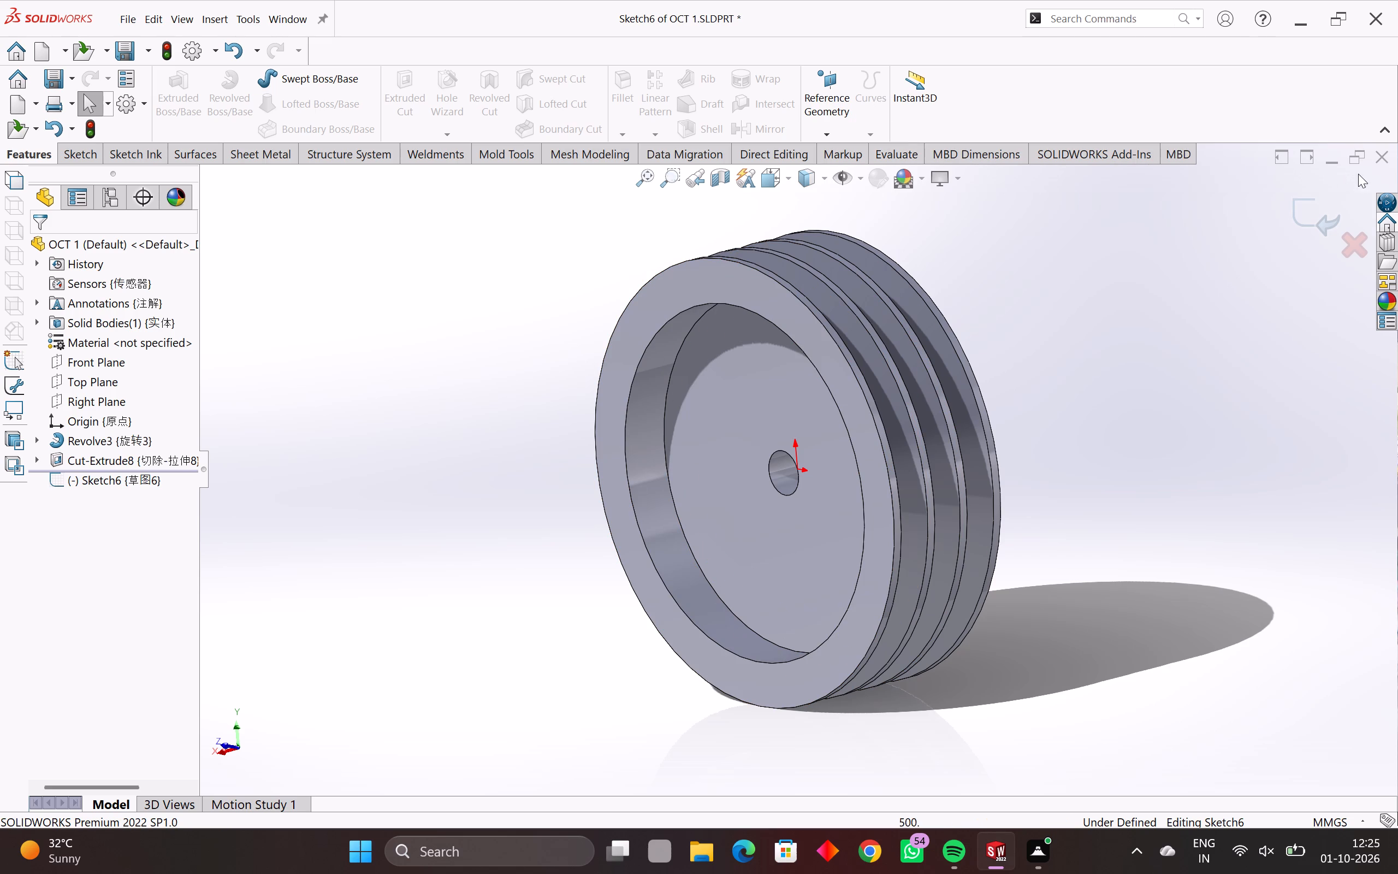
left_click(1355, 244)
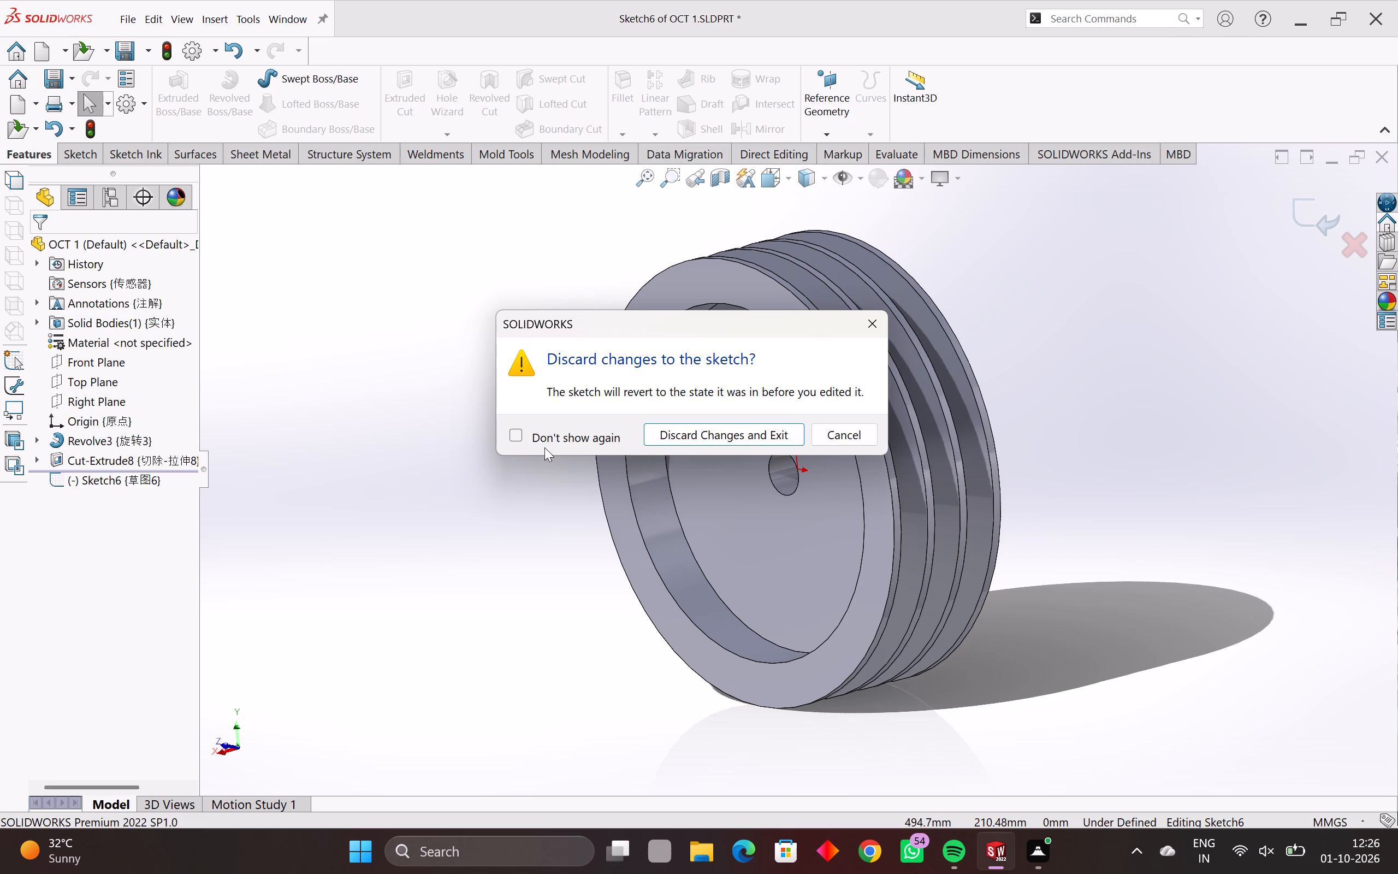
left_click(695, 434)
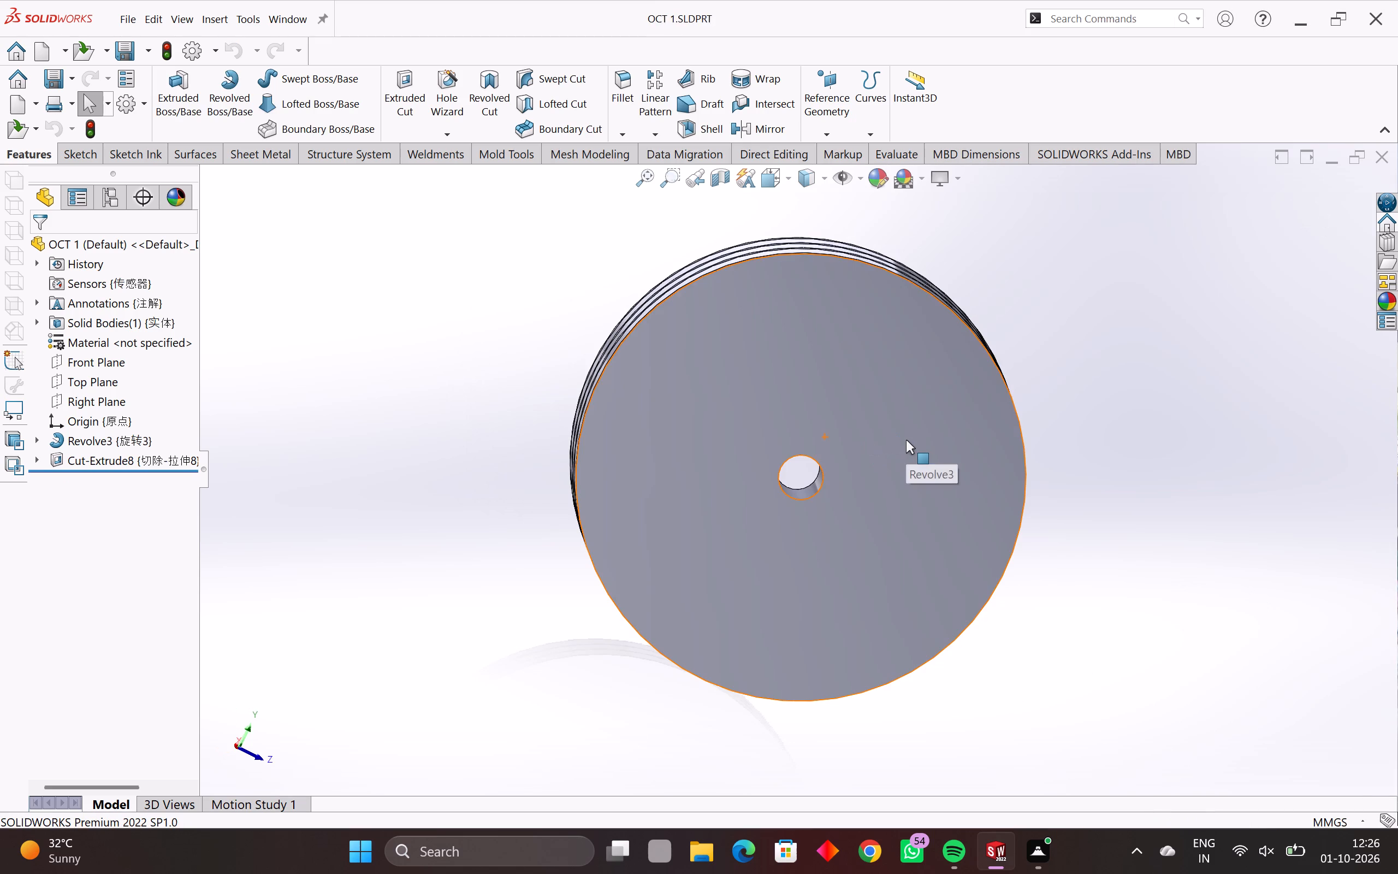
Start a Mirror feature and pick the floor of the pulley's side recess as the mirror face.
middle_click_drag(906, 440, 581, 499)
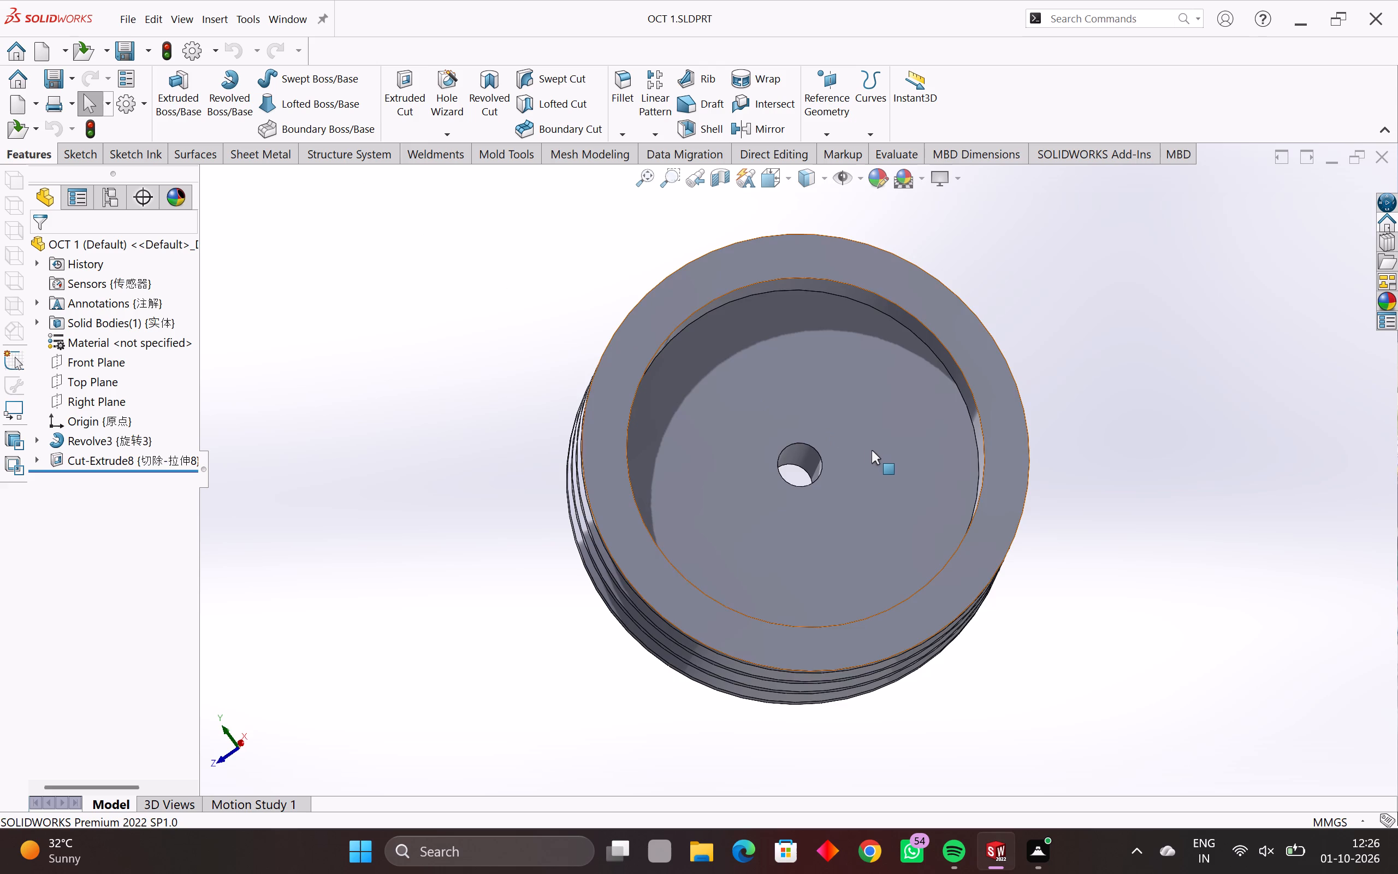
middle_click_drag(865, 456, 715, 527)
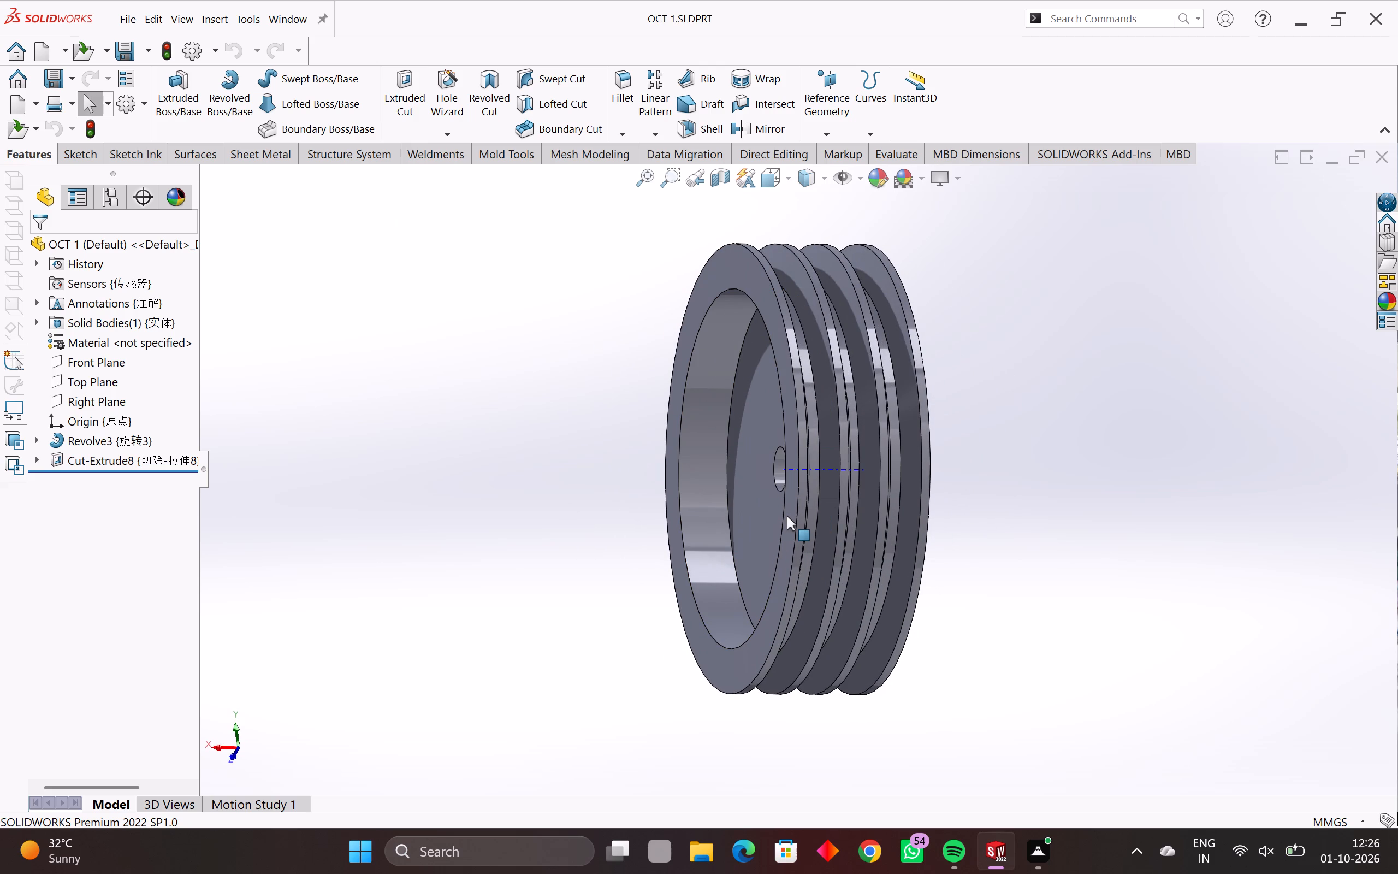
middle_click_drag(796, 533, 656, 577)
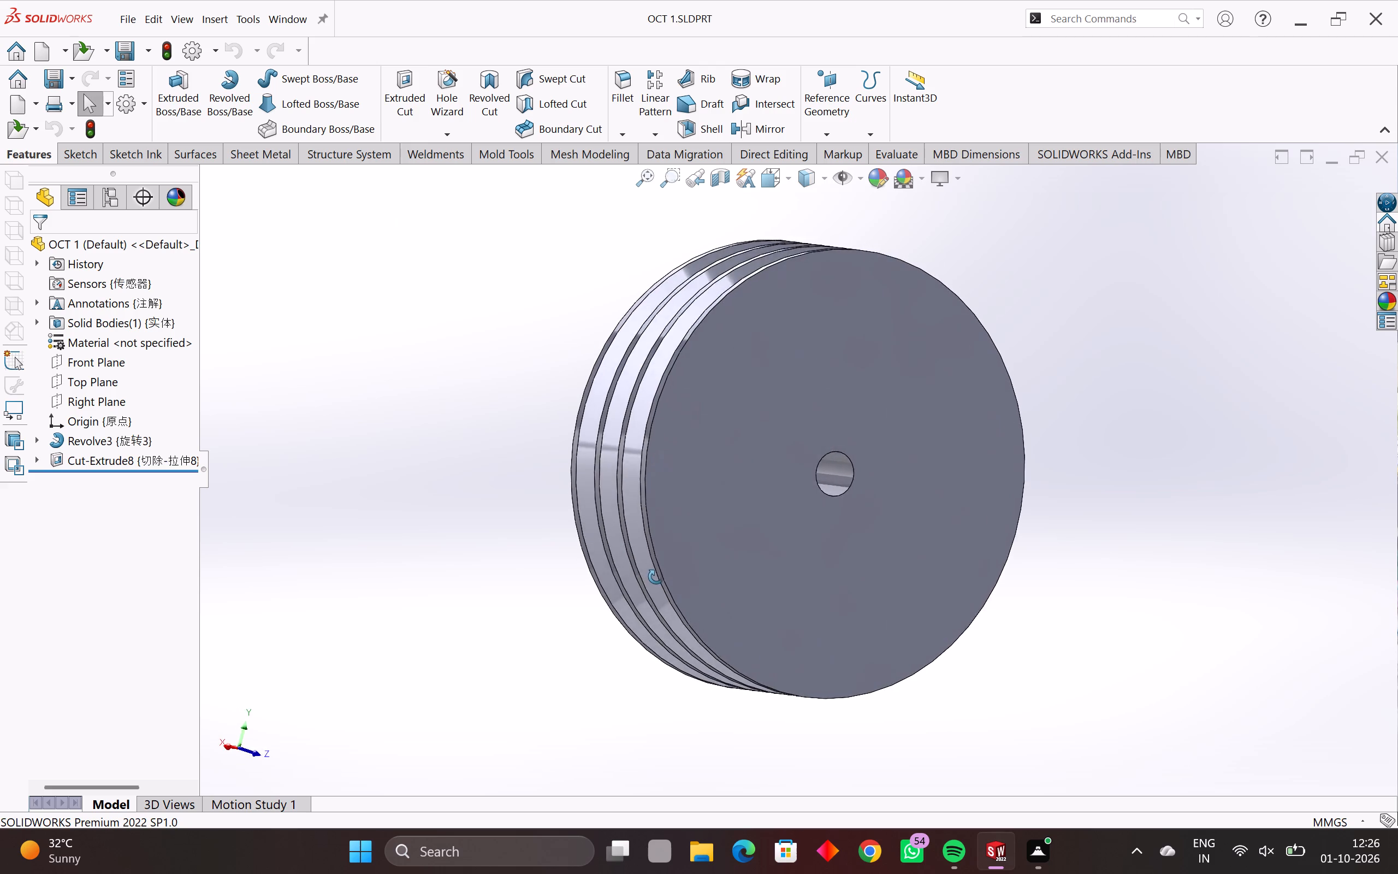
middle_click_drag(656, 577, 766, 601)
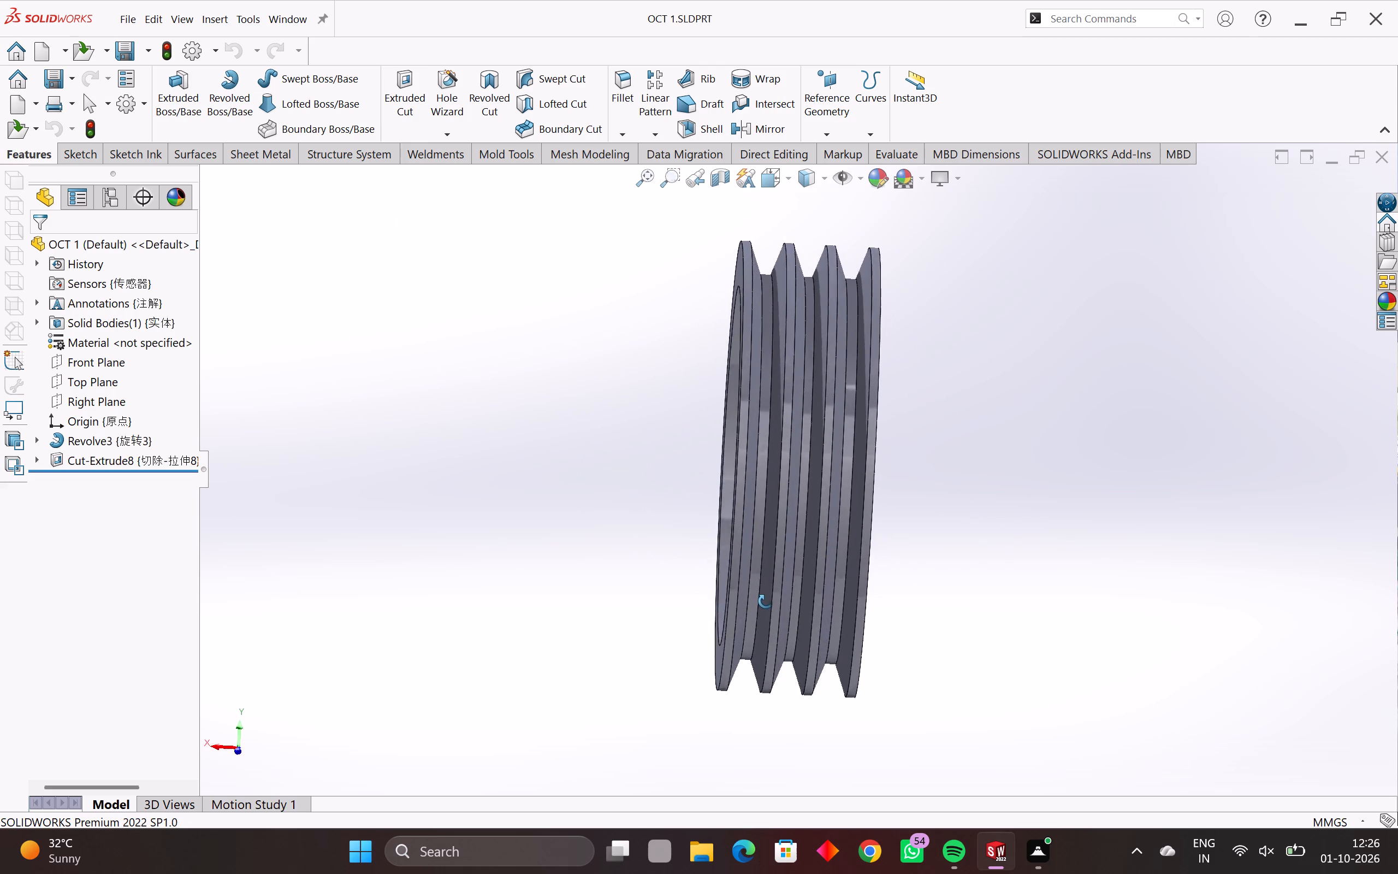
middle_click_drag(766, 601, 715, 611)
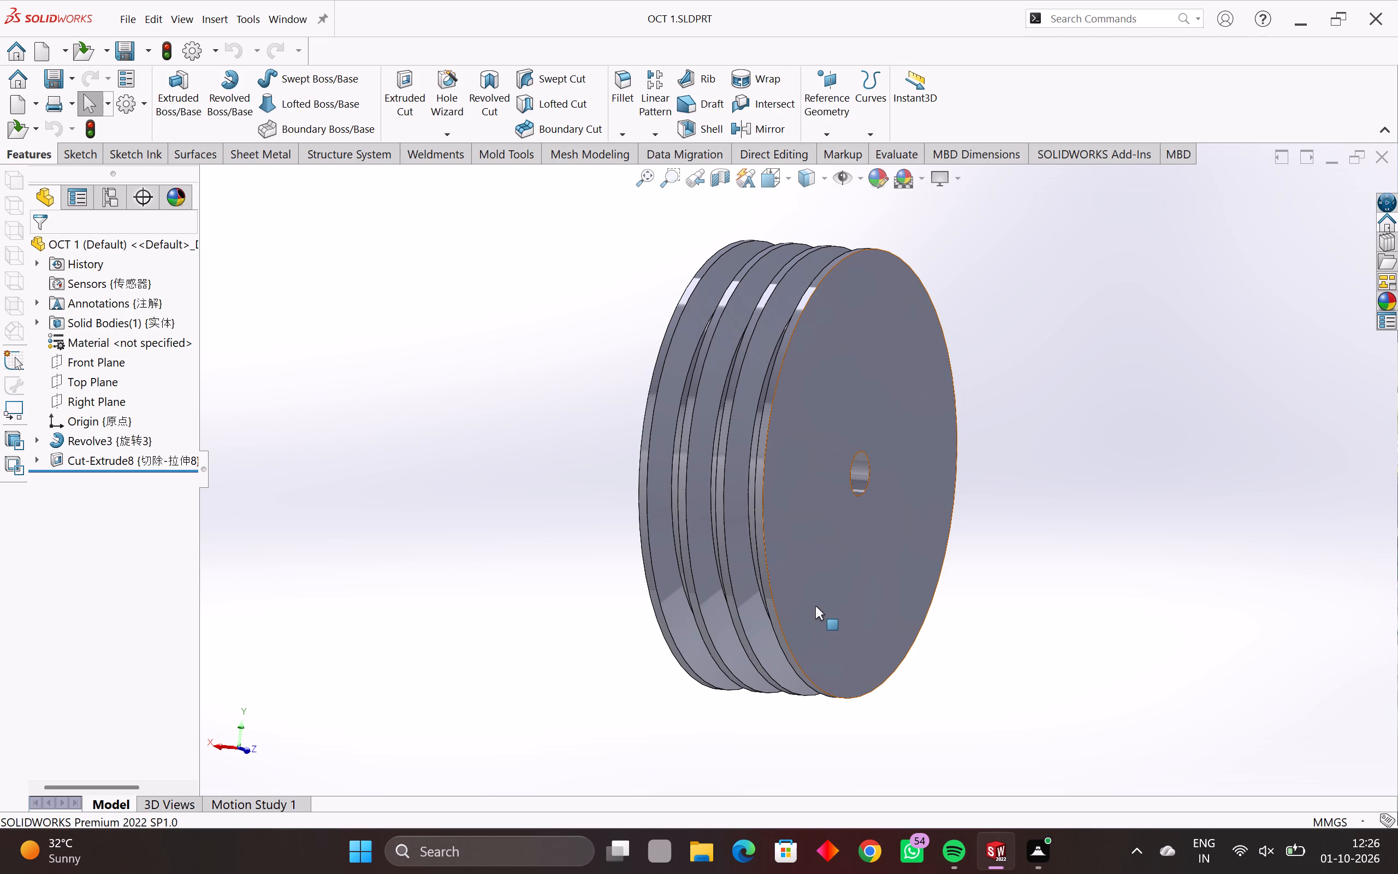
middle_click_drag(898, 586, 808, 623)
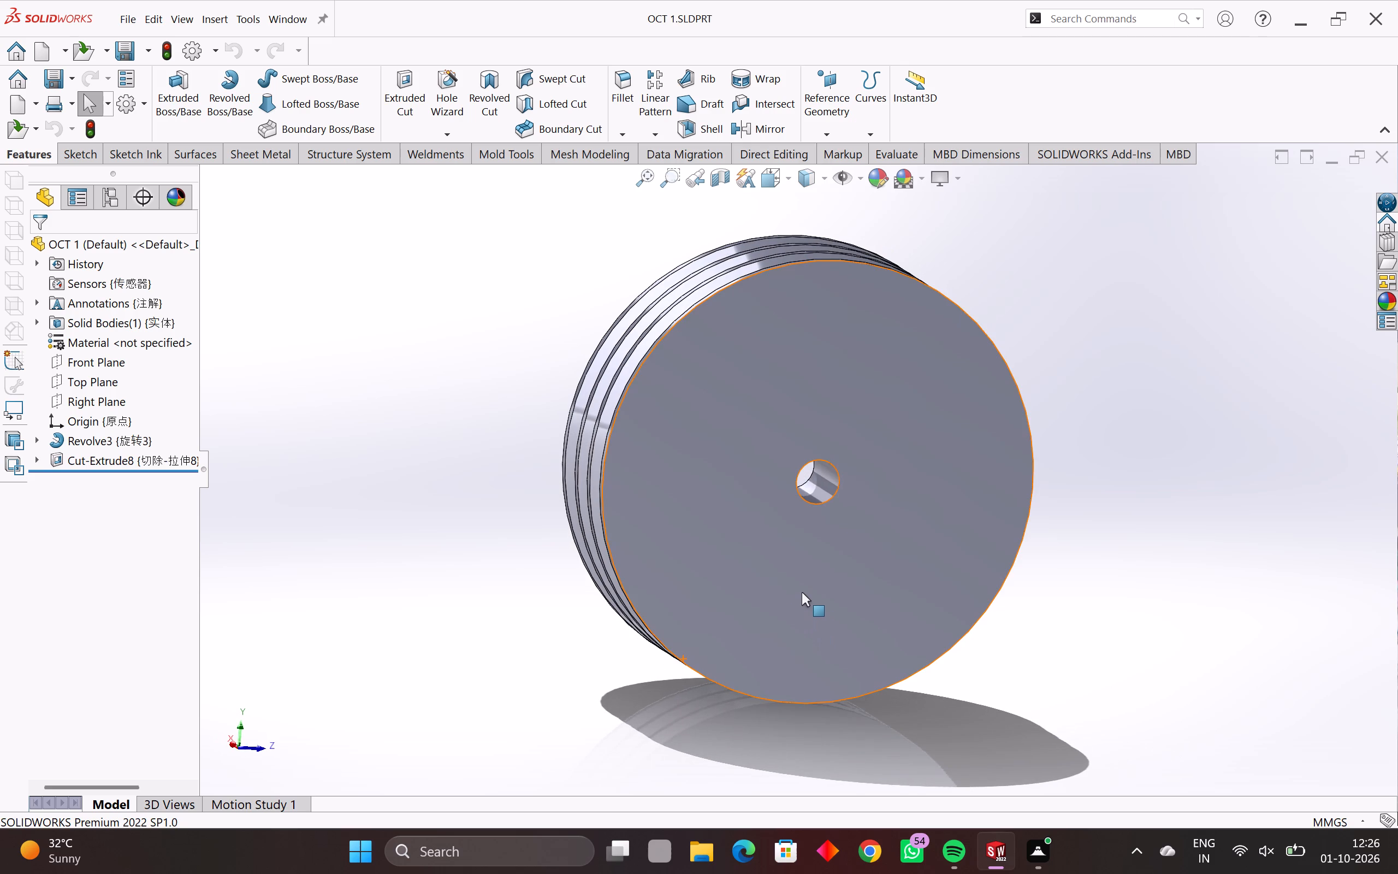
middle_click_drag(287, 316, 530, 366)
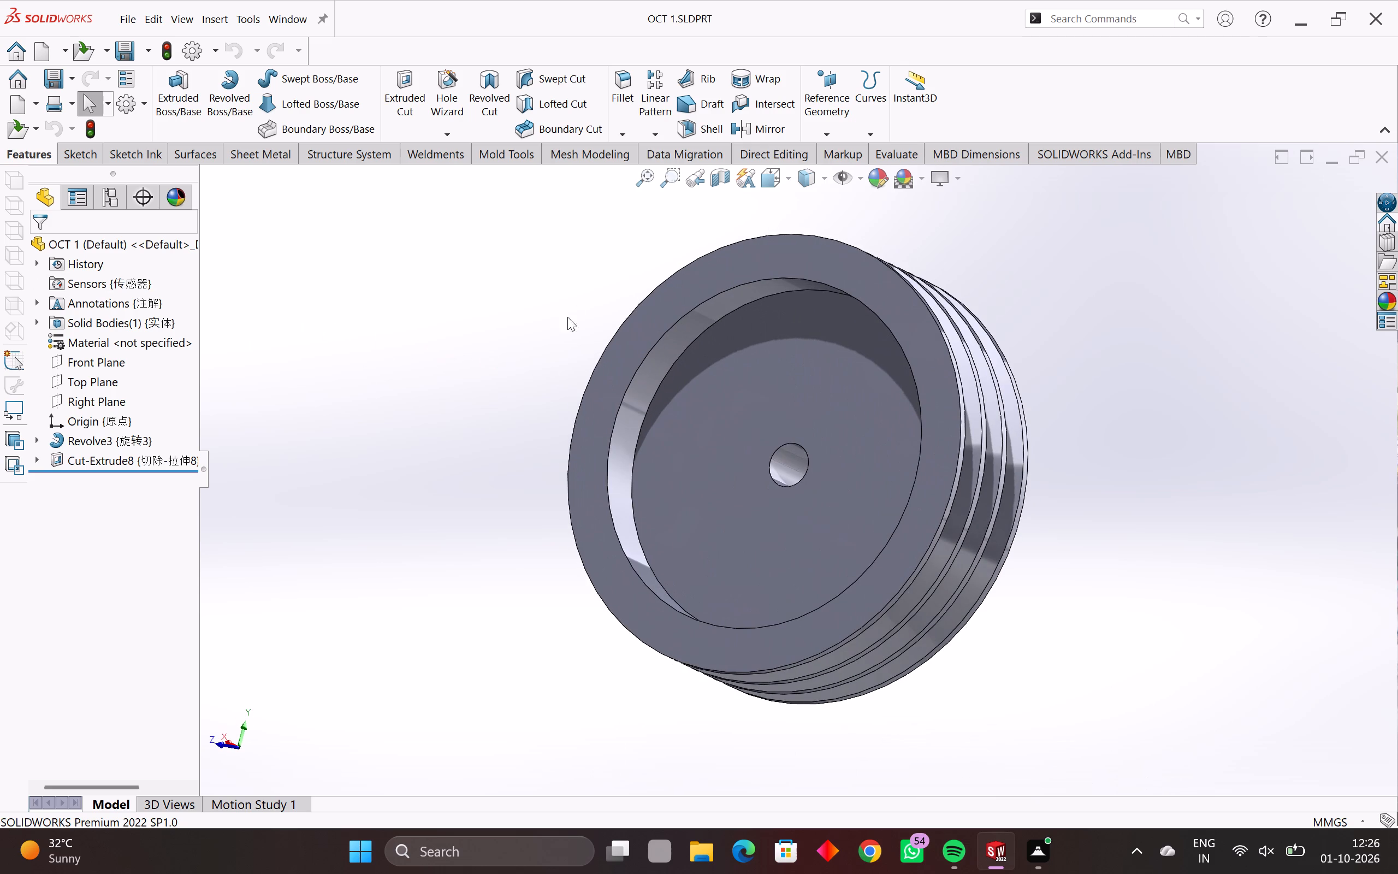
left_click(771, 131)
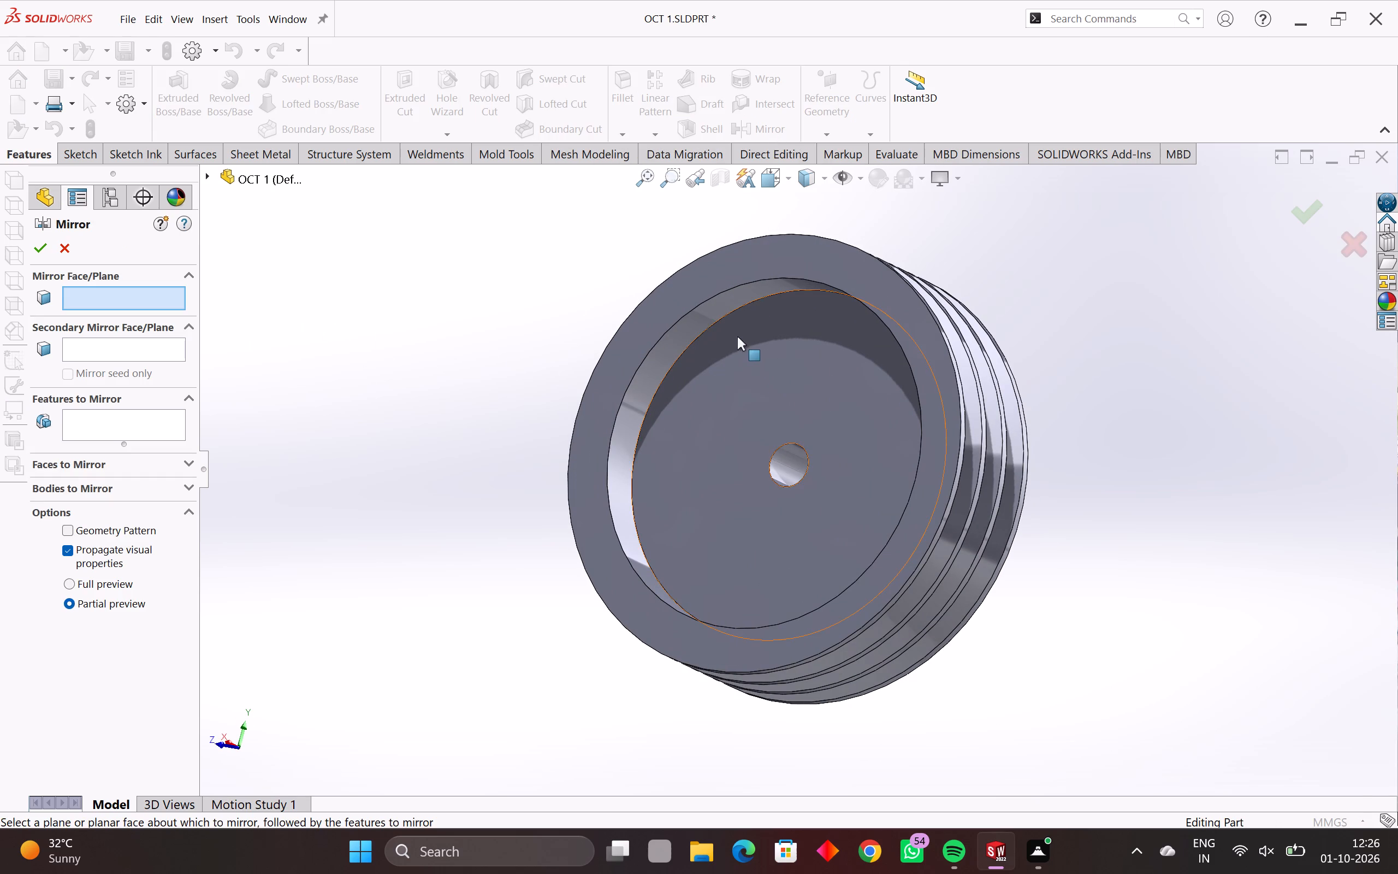
left_click(725, 301)
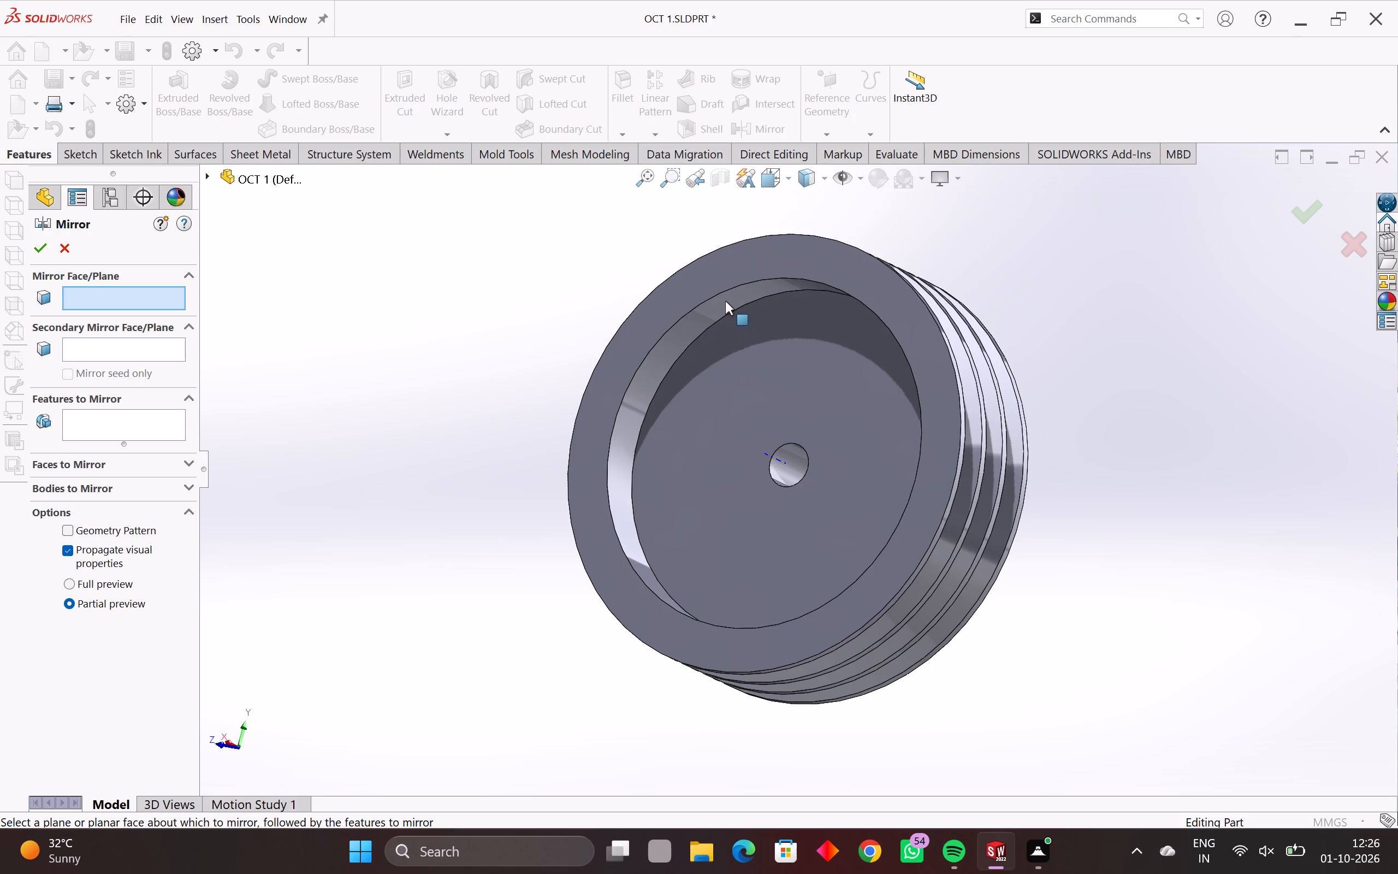
left_click(724, 300)
left_click(702, 312)
middle_click_drag(837, 364, 580, 491)
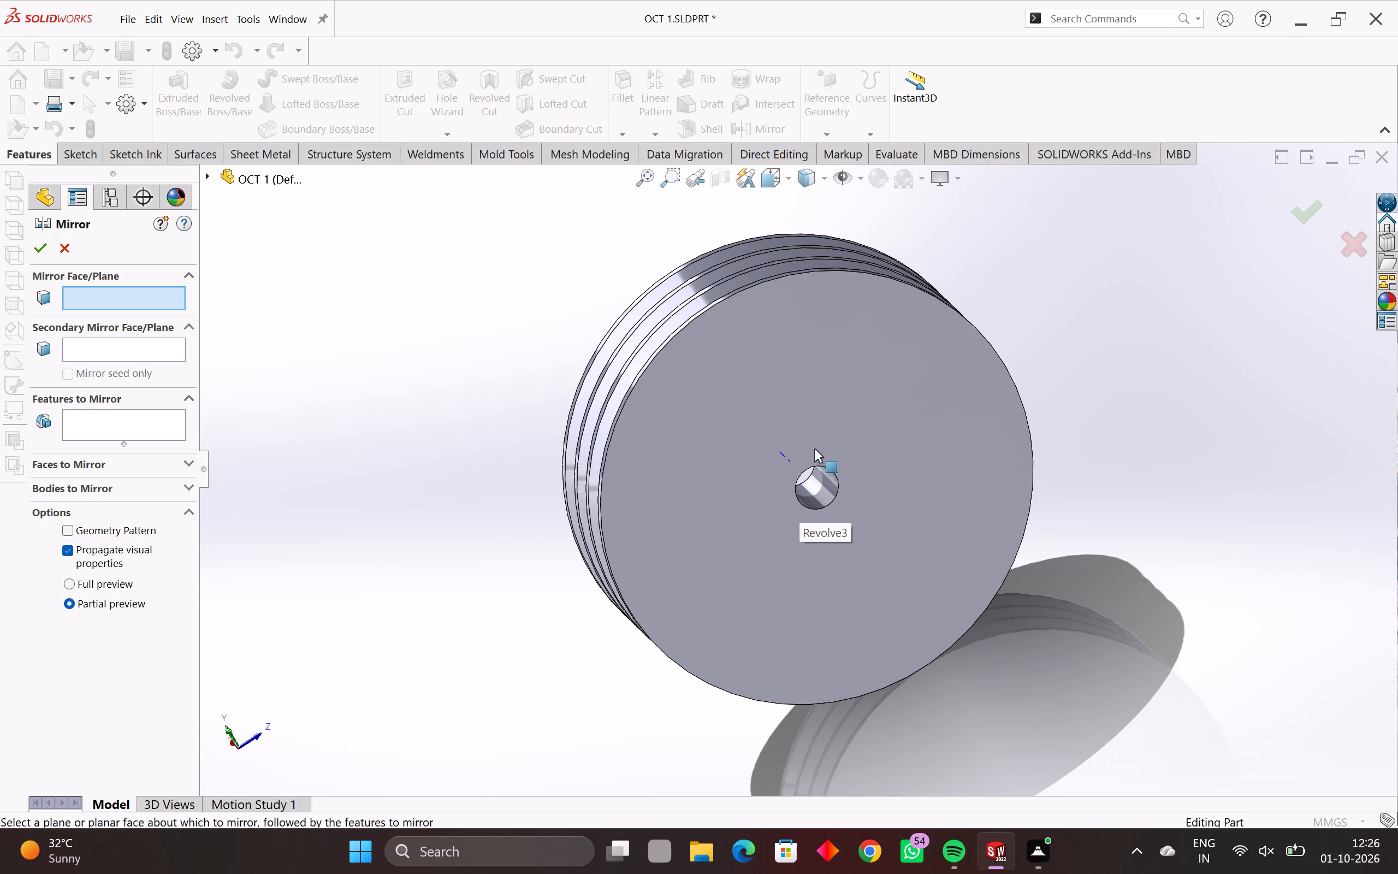
middle_click_drag(741, 457, 980, 509)
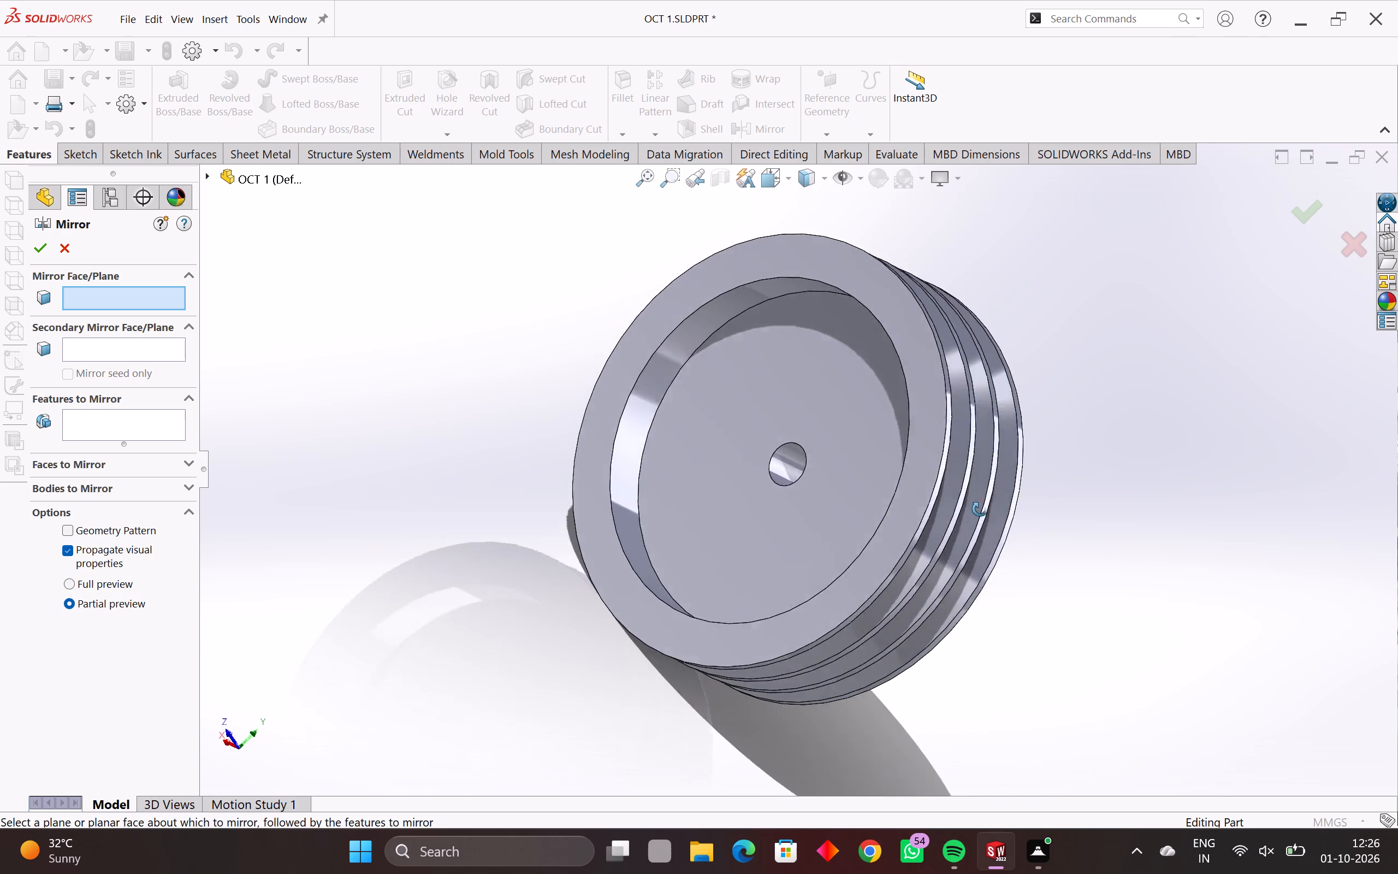
middle_click_drag(980, 509, 1006, 524)
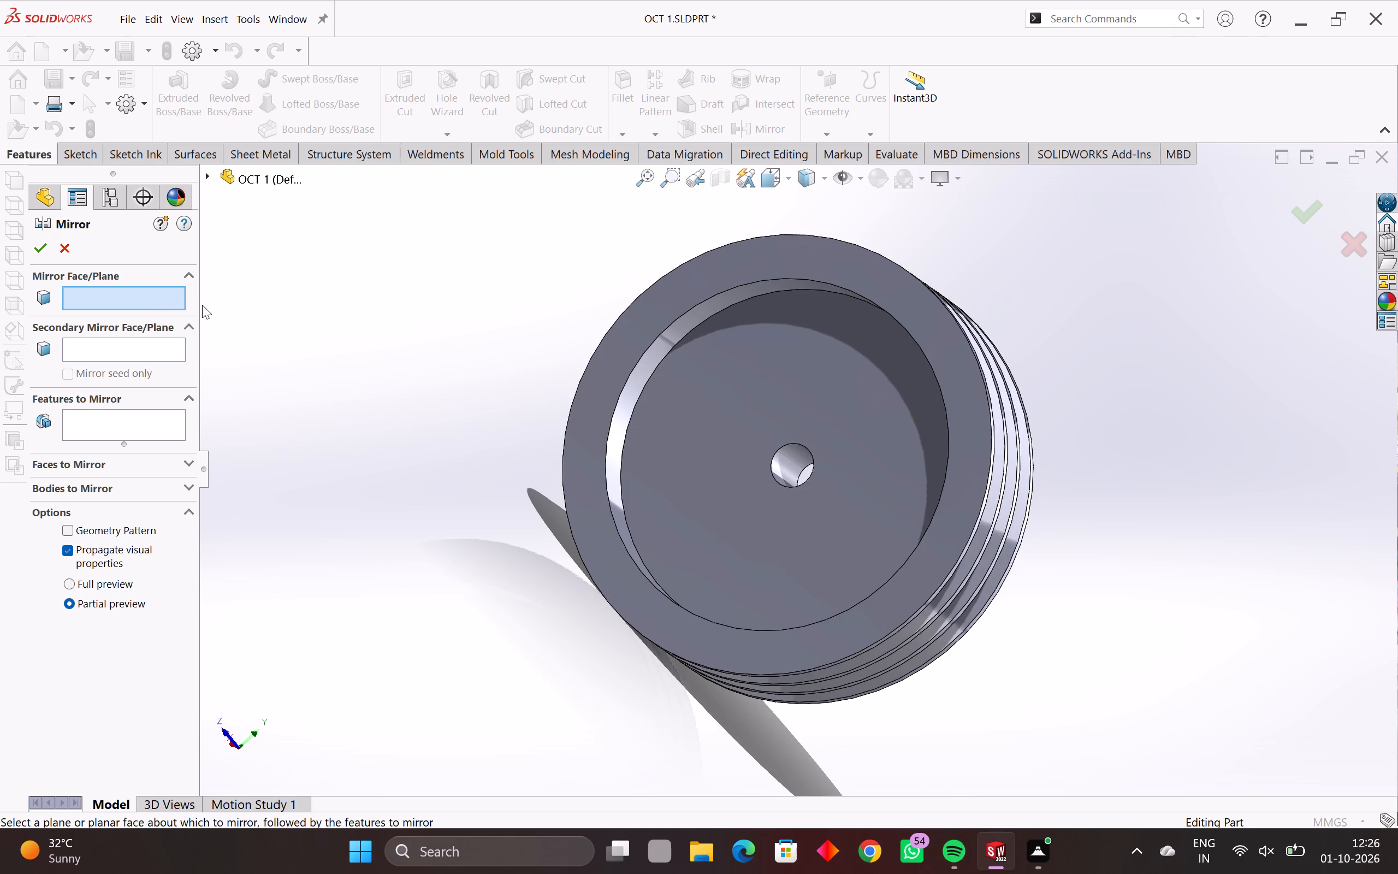
left_click(694, 394)
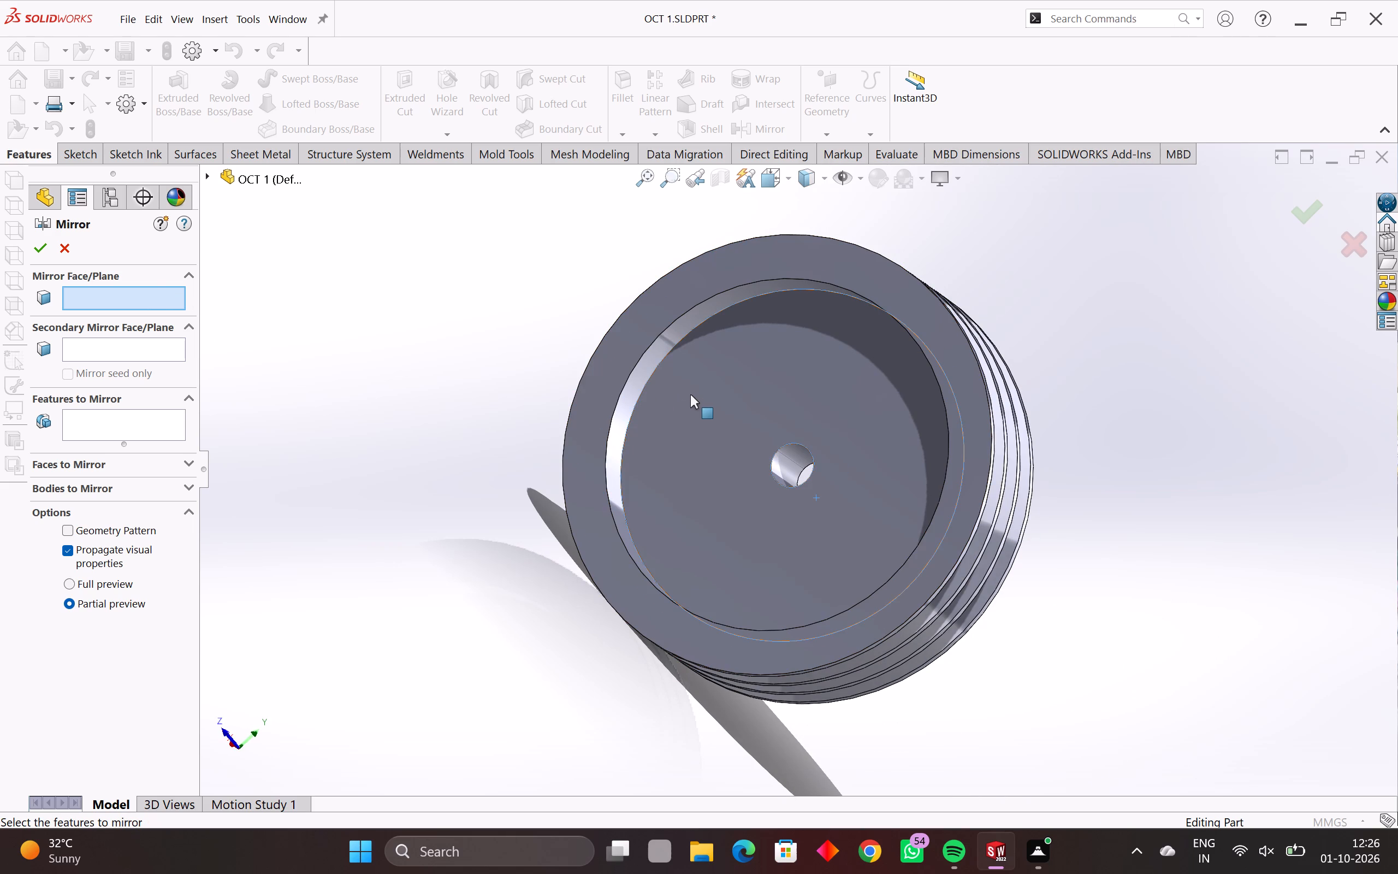
Set the pulley's flat uncut side face as the secondary mirror face.
middle_click_drag(729, 385, 542, 434)
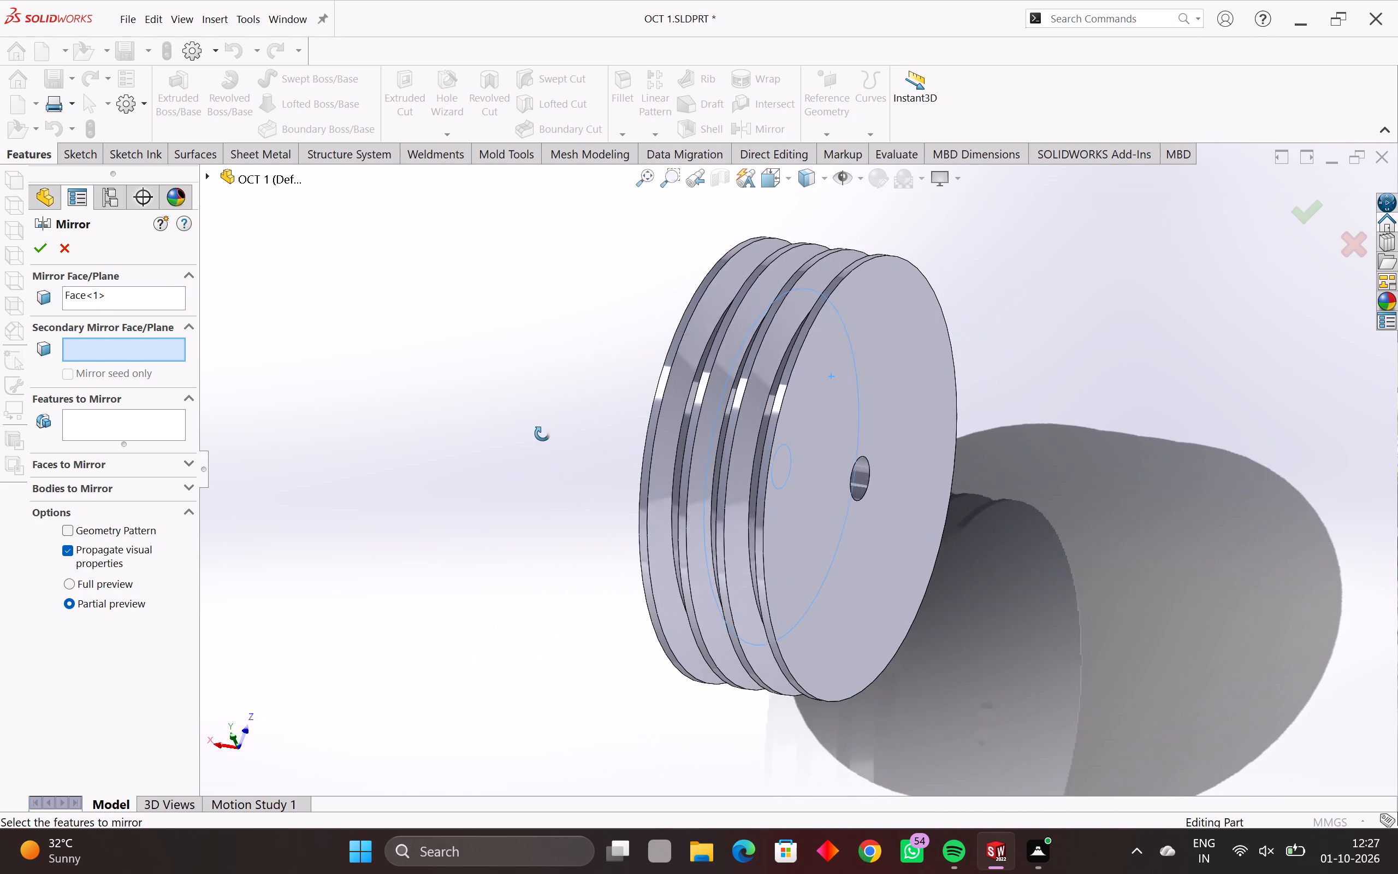
middle_click_drag(542, 434, 538, 435)
left_click(140, 355)
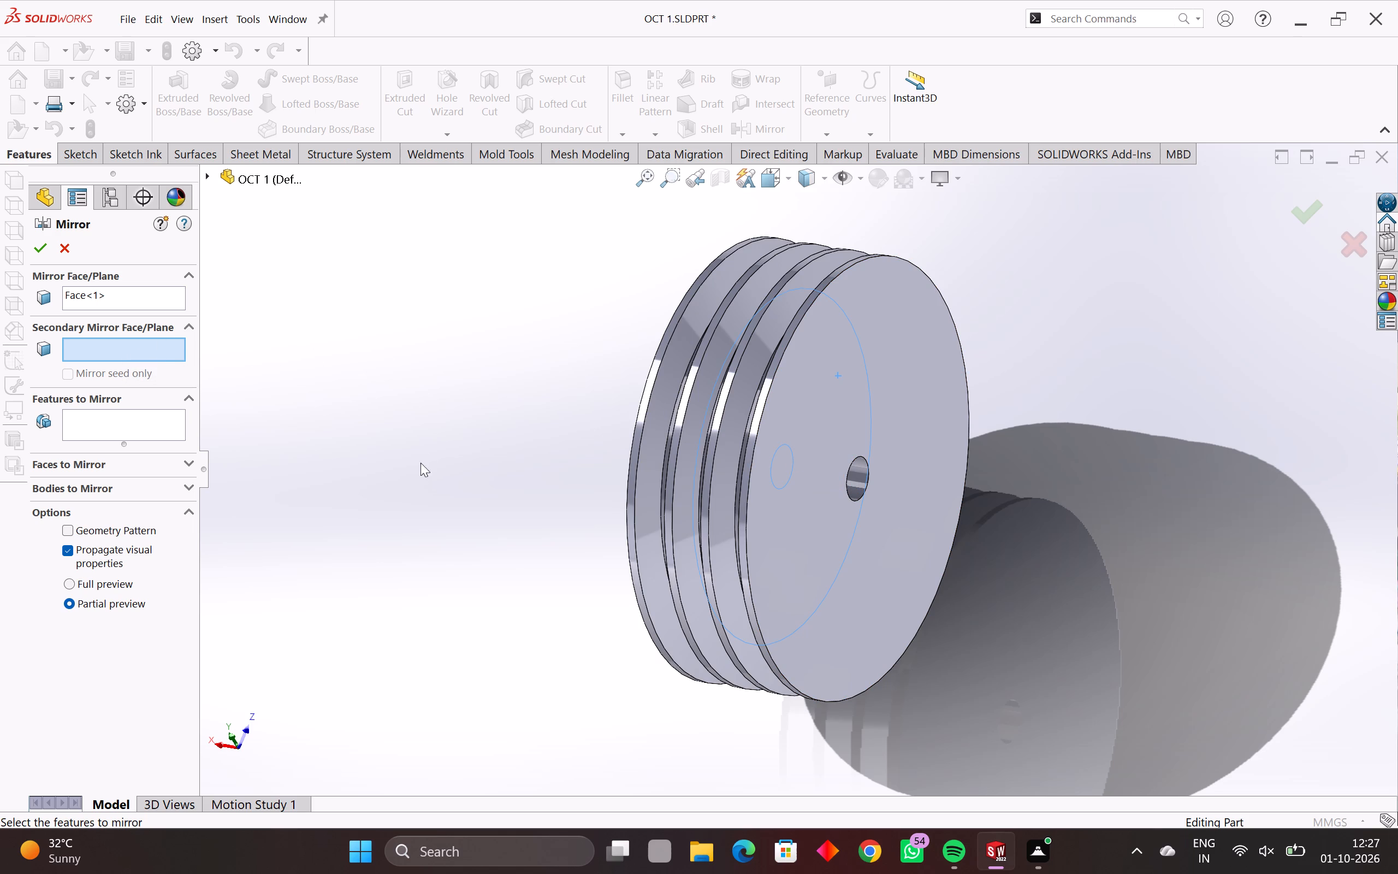
scroll(679, 474, "down", 1)
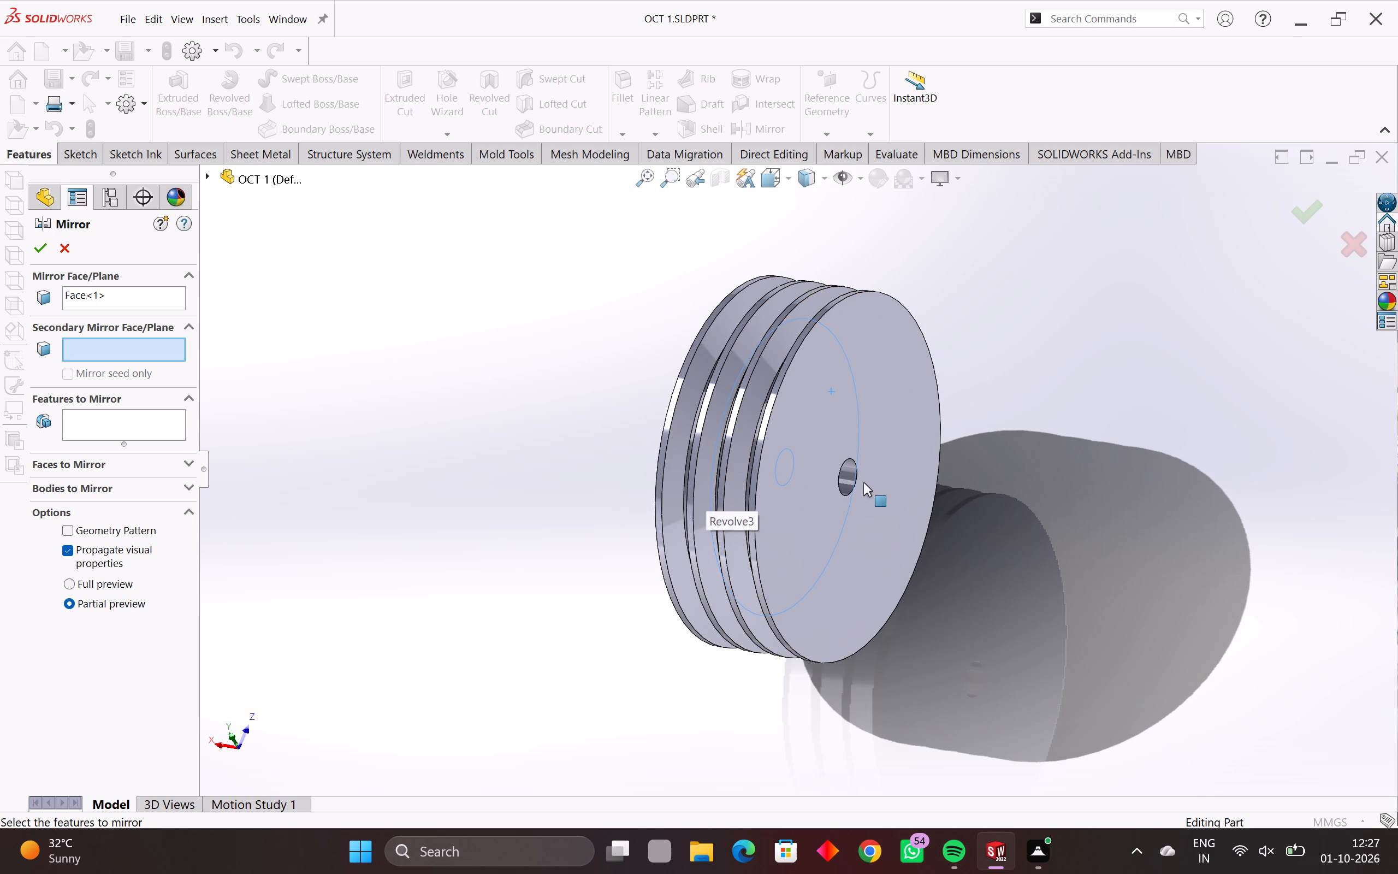
middle_click_drag(864, 482, 774, 536)
left_click(751, 509)
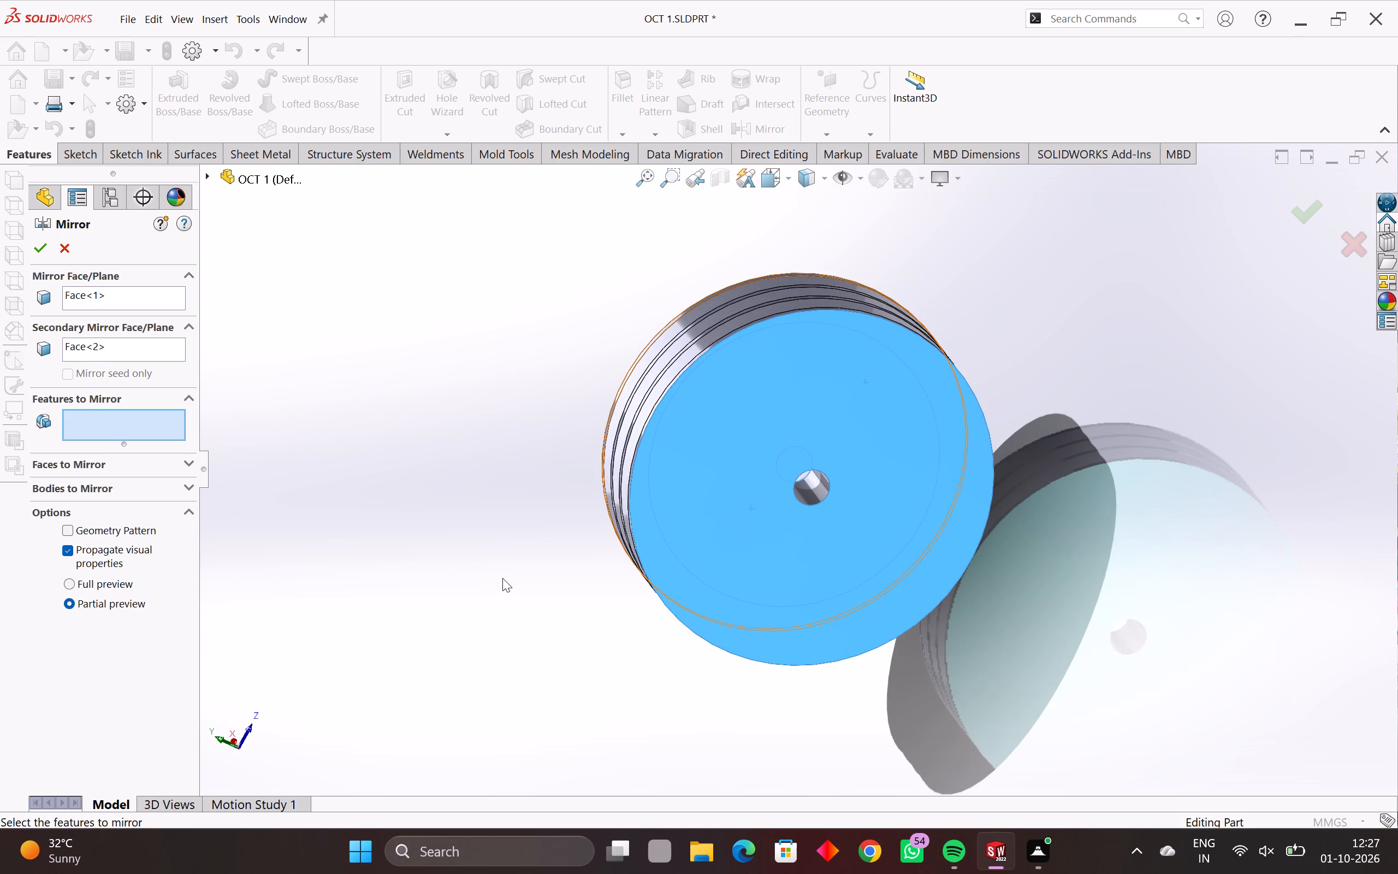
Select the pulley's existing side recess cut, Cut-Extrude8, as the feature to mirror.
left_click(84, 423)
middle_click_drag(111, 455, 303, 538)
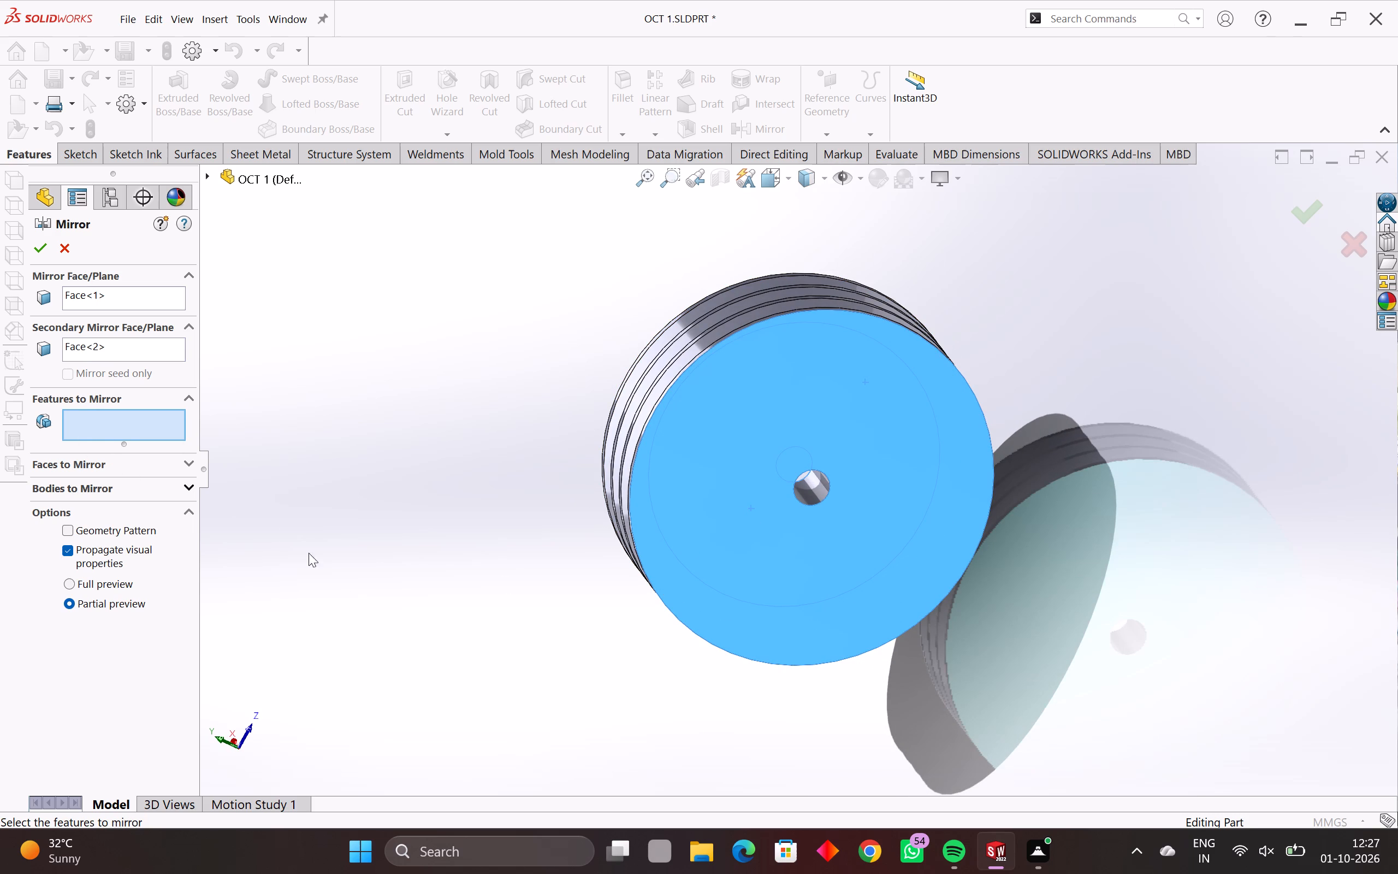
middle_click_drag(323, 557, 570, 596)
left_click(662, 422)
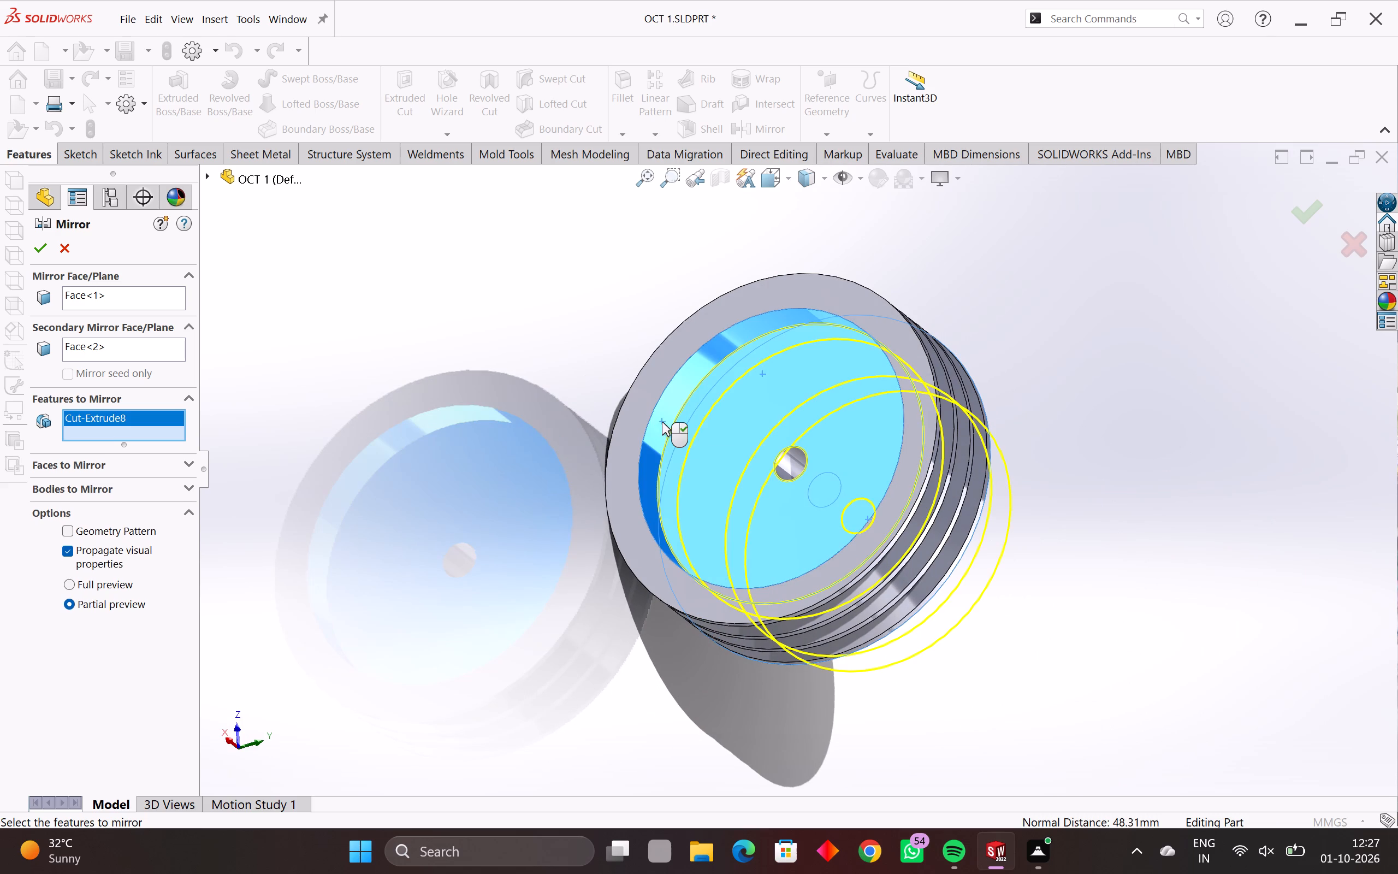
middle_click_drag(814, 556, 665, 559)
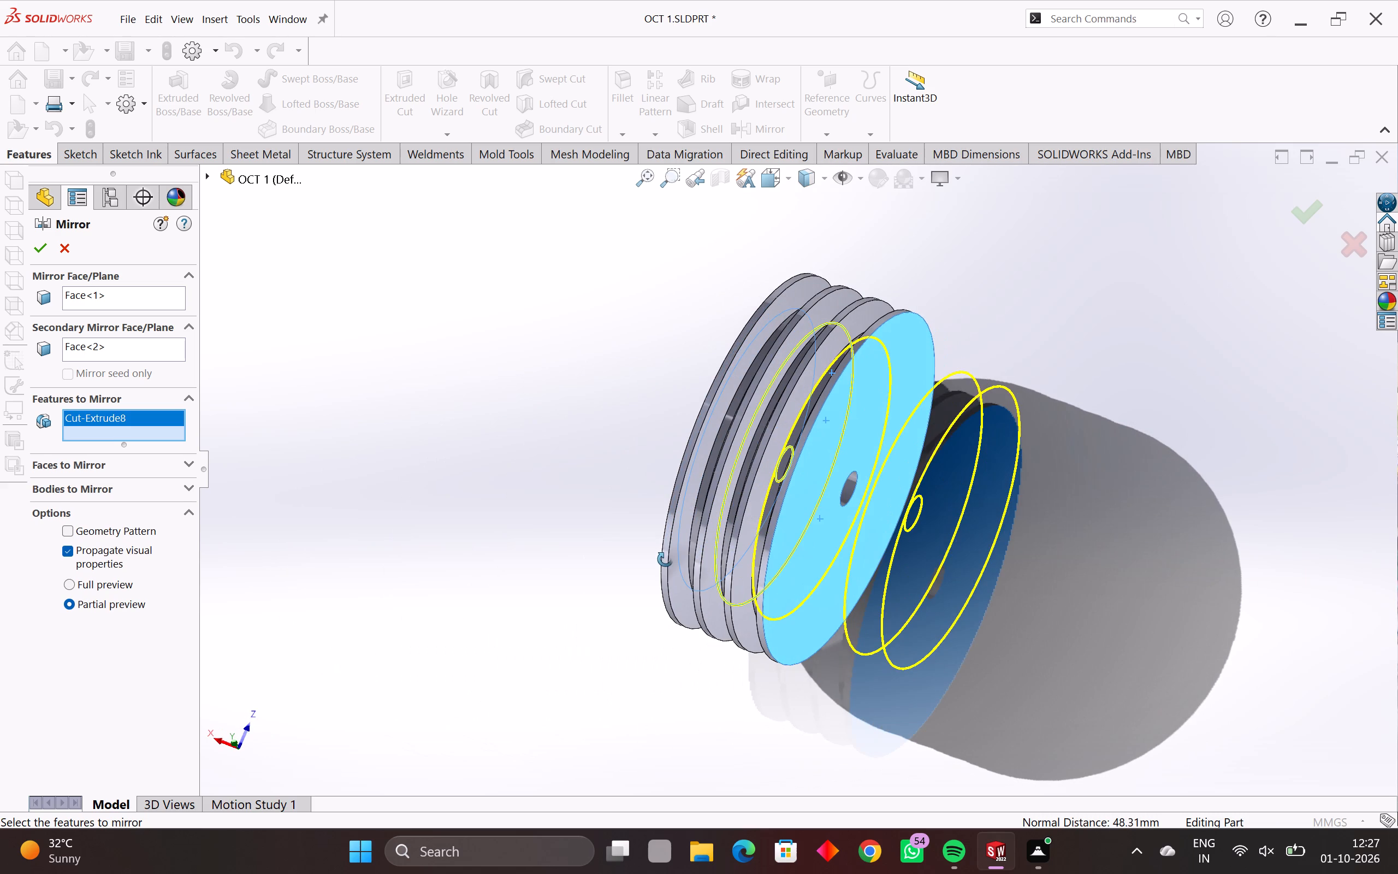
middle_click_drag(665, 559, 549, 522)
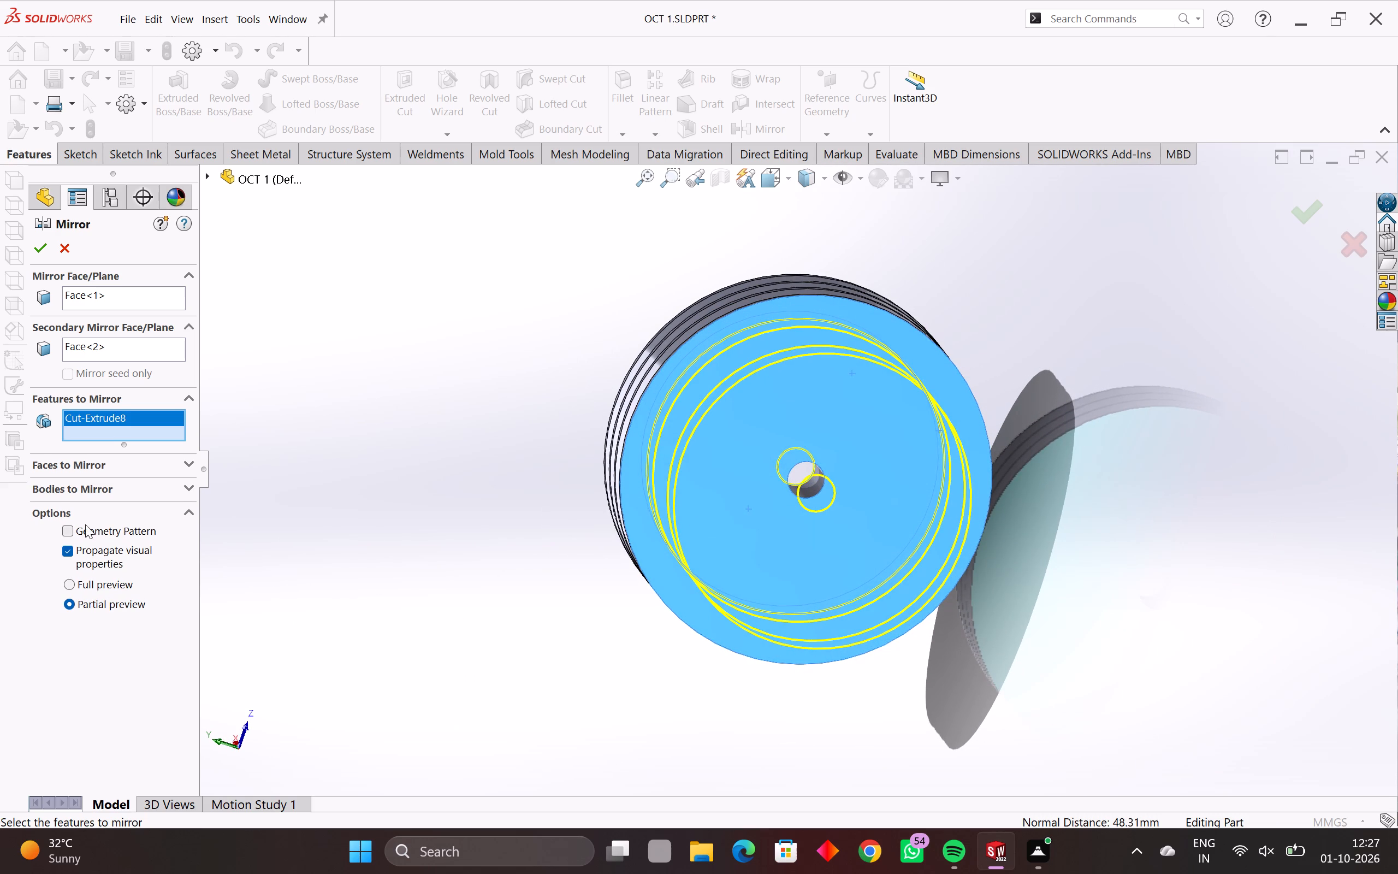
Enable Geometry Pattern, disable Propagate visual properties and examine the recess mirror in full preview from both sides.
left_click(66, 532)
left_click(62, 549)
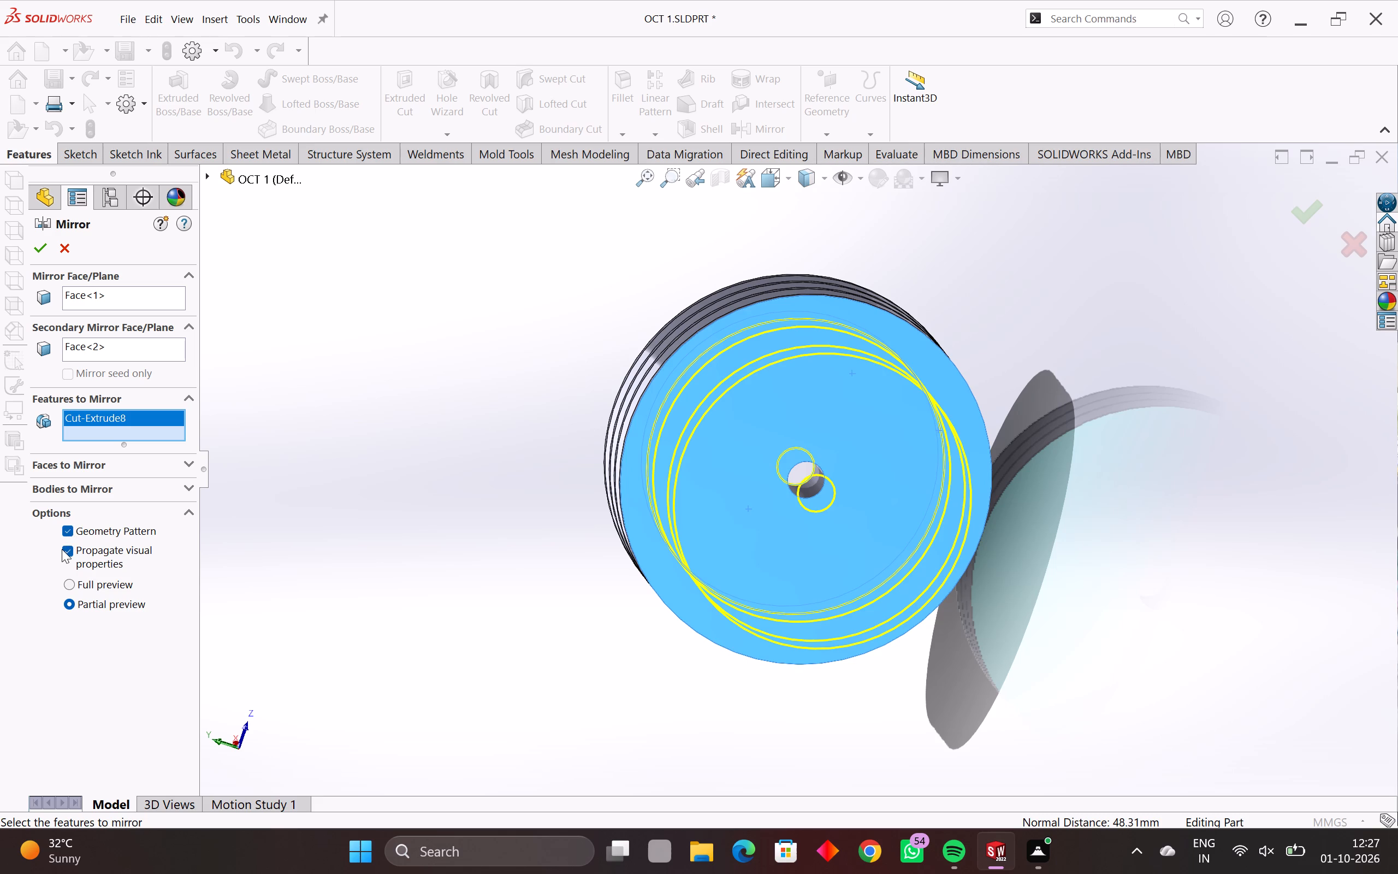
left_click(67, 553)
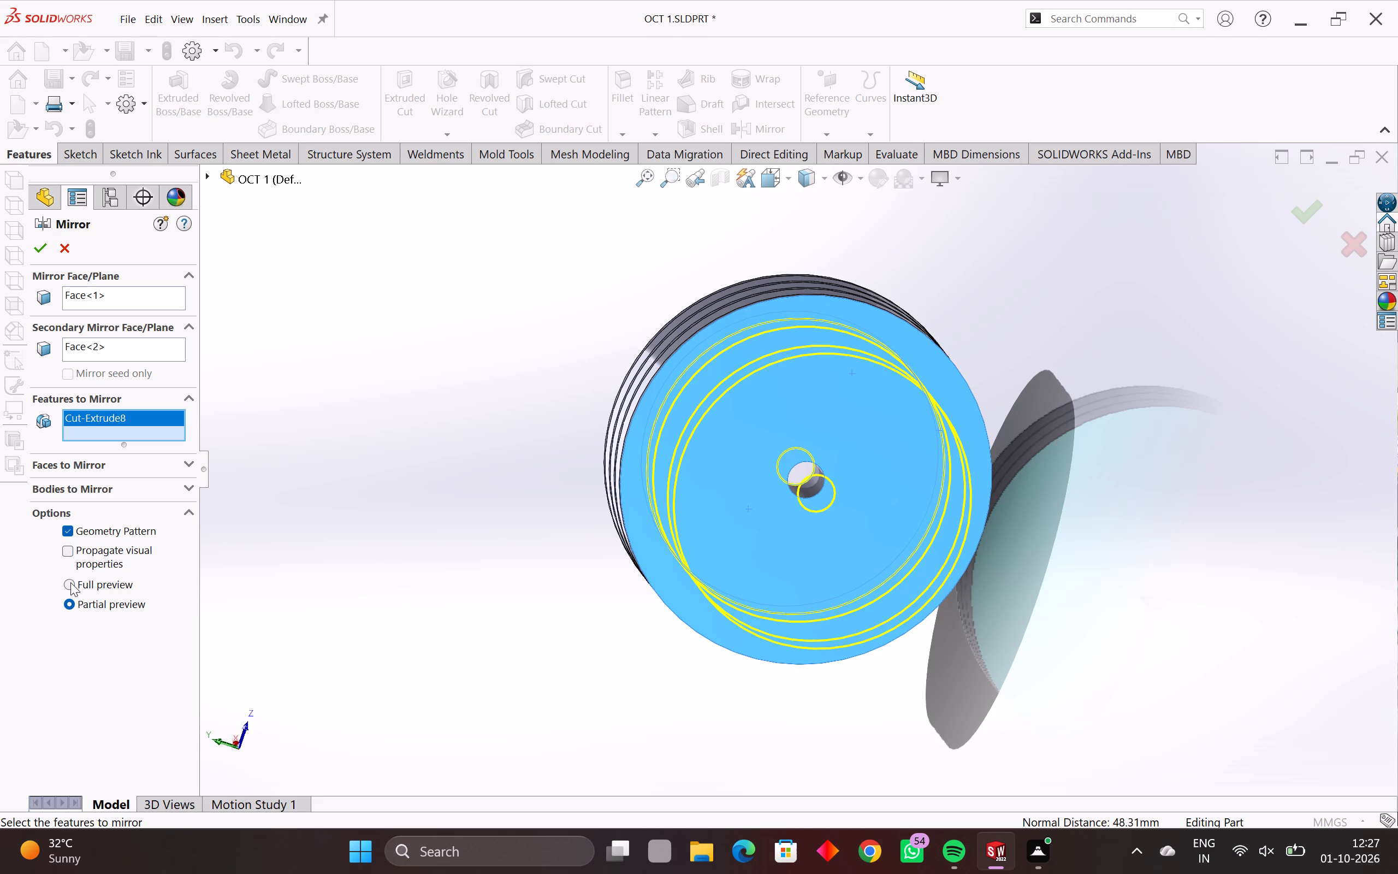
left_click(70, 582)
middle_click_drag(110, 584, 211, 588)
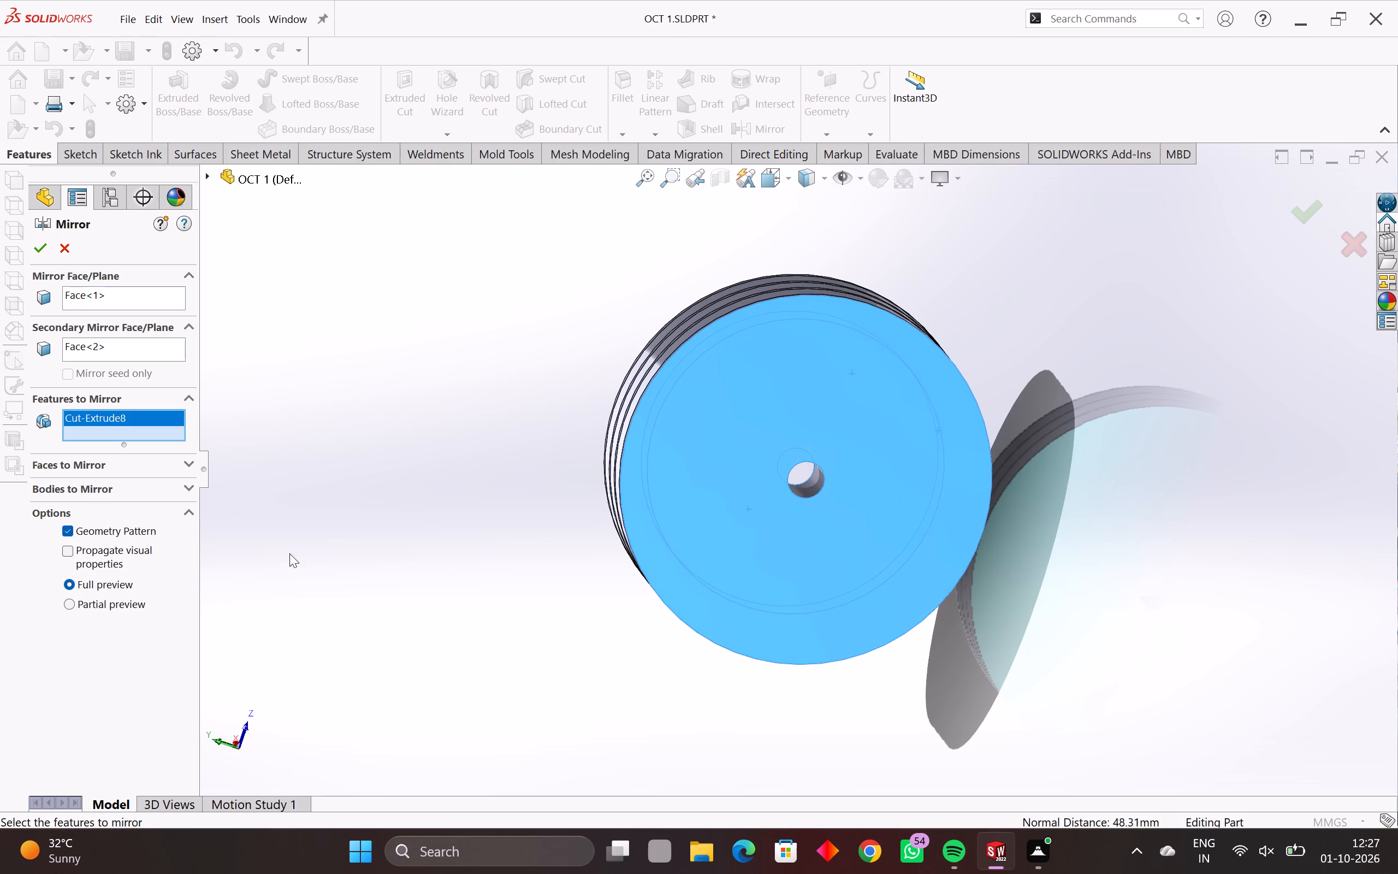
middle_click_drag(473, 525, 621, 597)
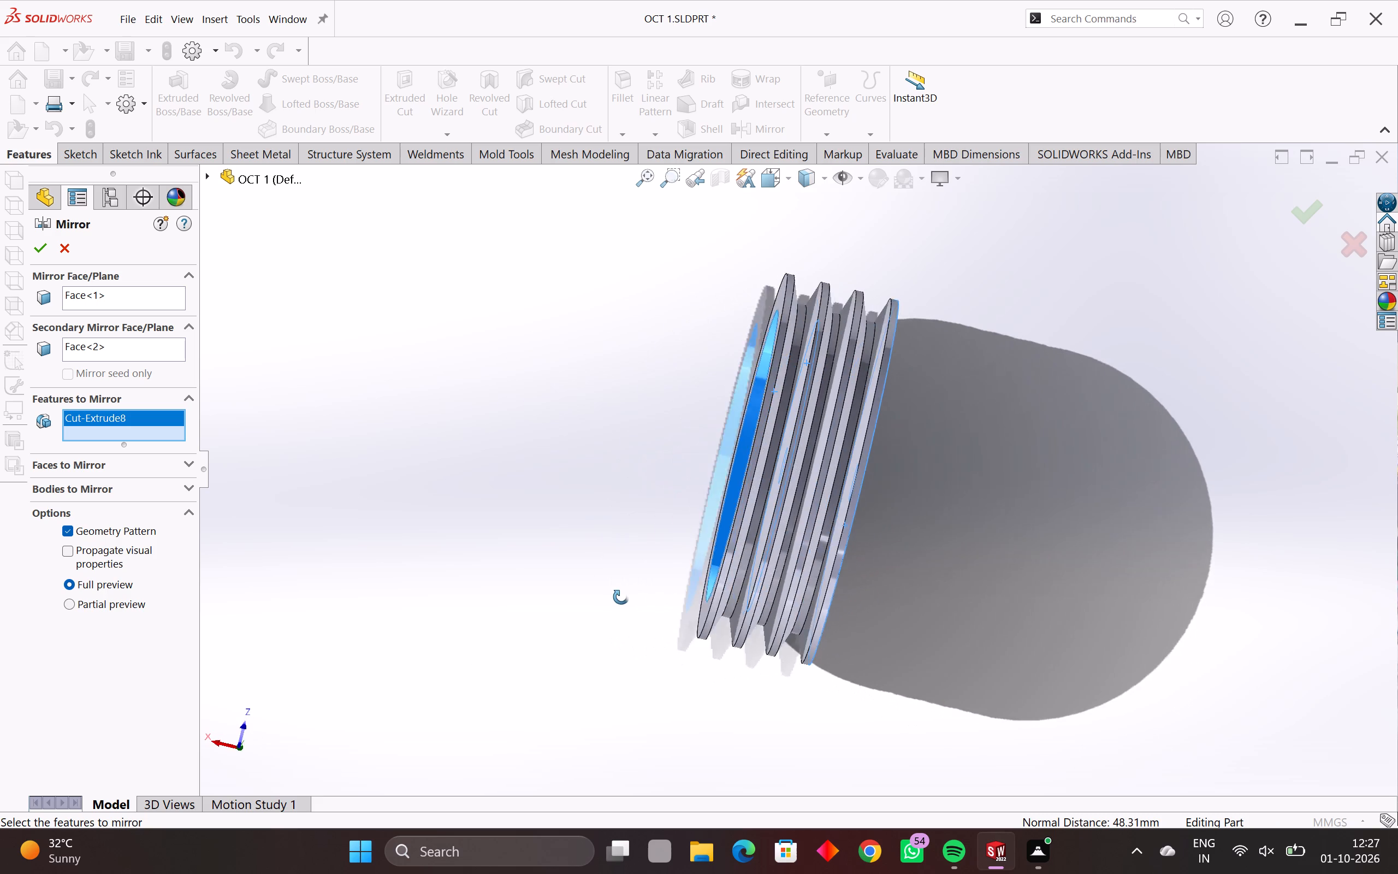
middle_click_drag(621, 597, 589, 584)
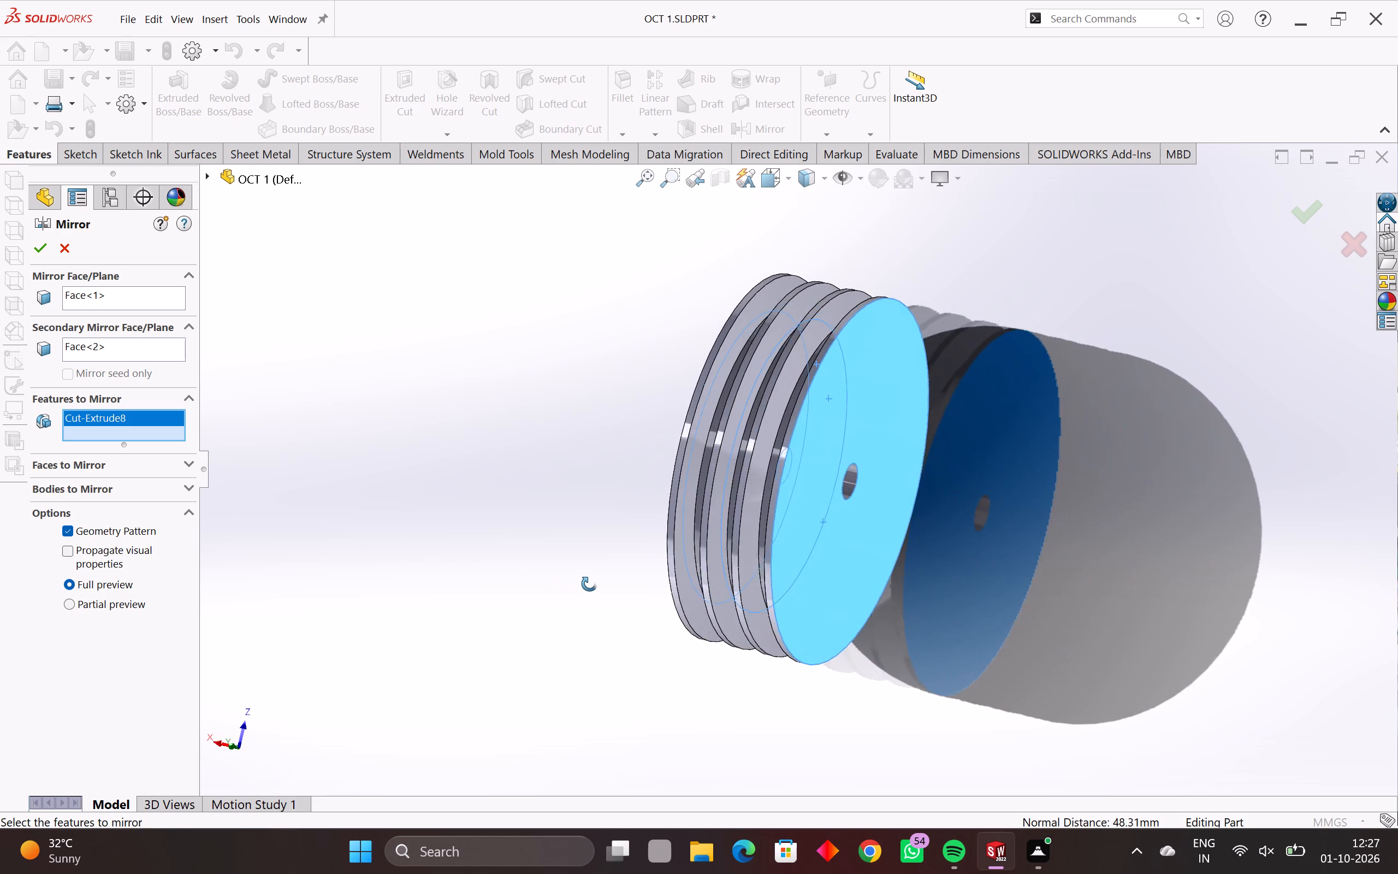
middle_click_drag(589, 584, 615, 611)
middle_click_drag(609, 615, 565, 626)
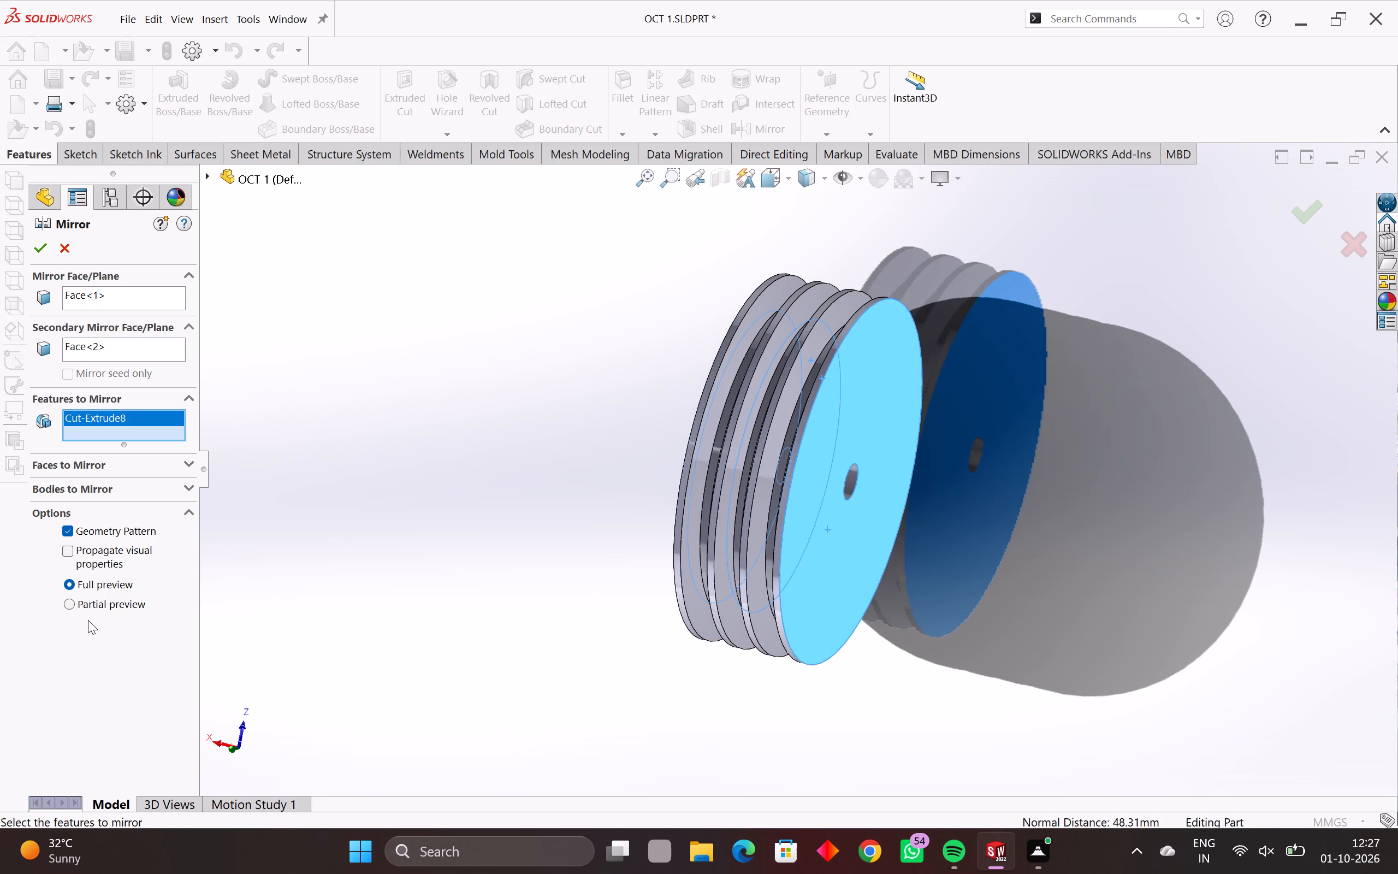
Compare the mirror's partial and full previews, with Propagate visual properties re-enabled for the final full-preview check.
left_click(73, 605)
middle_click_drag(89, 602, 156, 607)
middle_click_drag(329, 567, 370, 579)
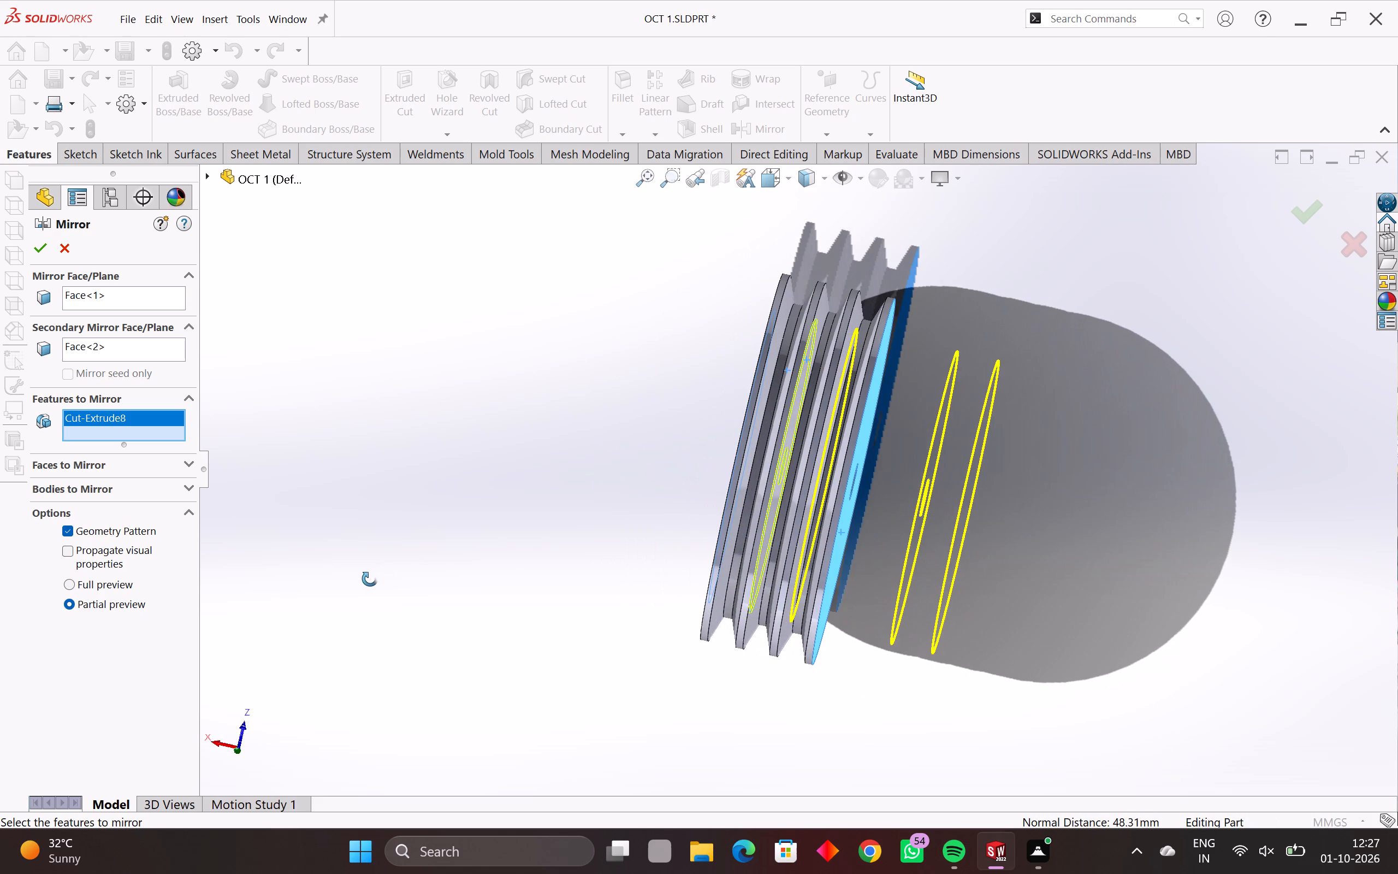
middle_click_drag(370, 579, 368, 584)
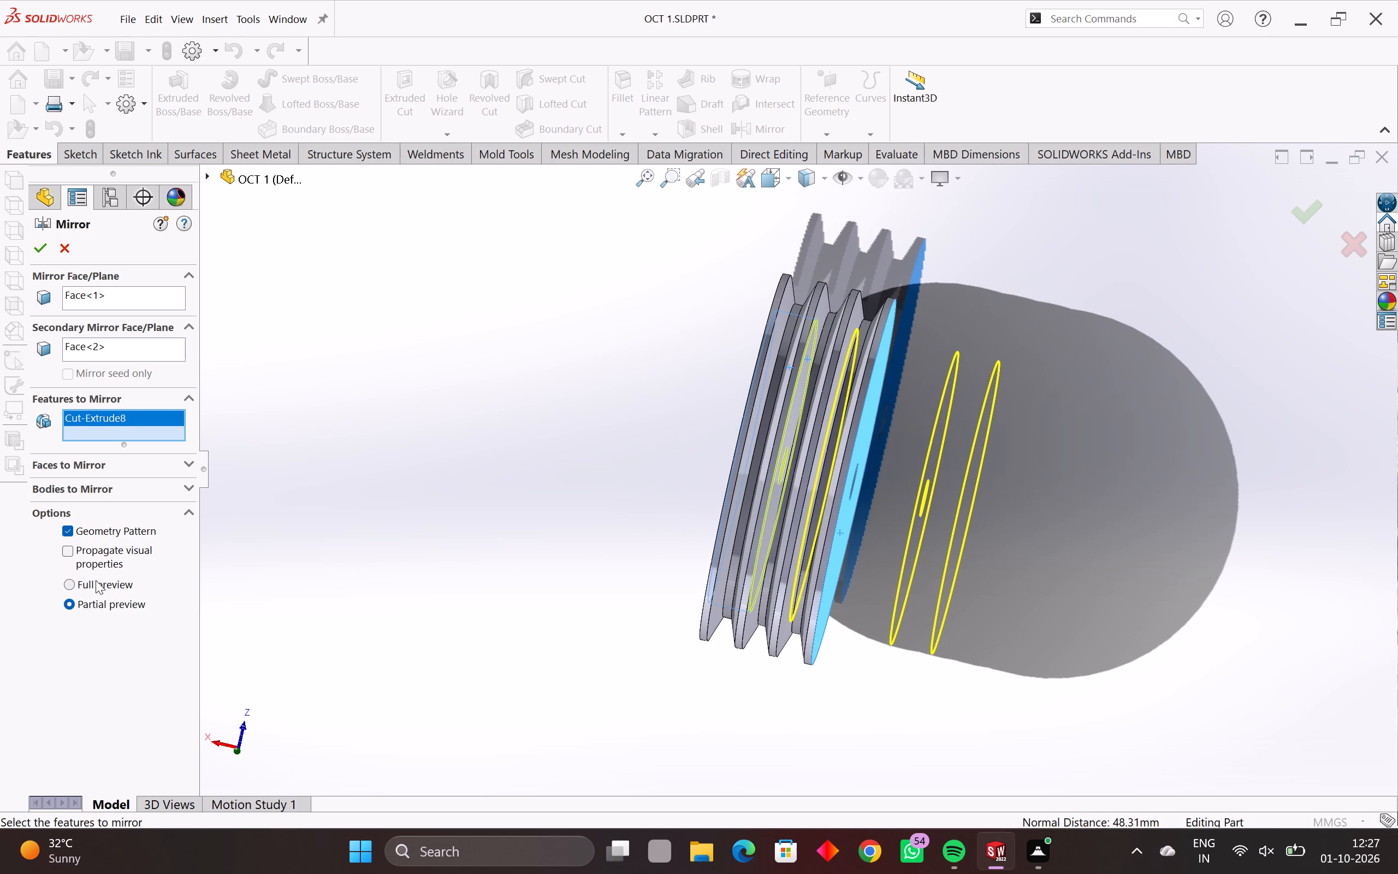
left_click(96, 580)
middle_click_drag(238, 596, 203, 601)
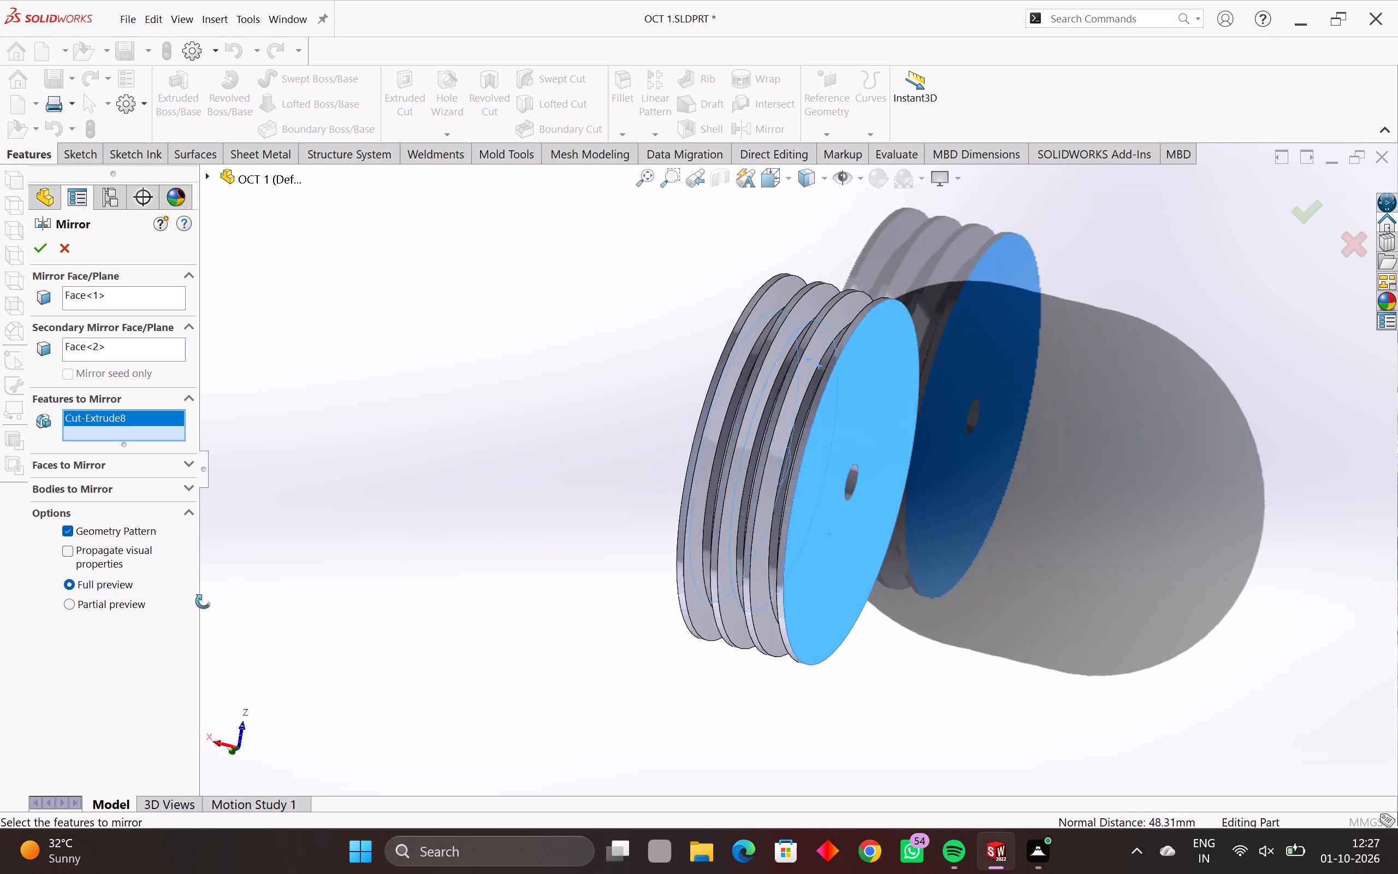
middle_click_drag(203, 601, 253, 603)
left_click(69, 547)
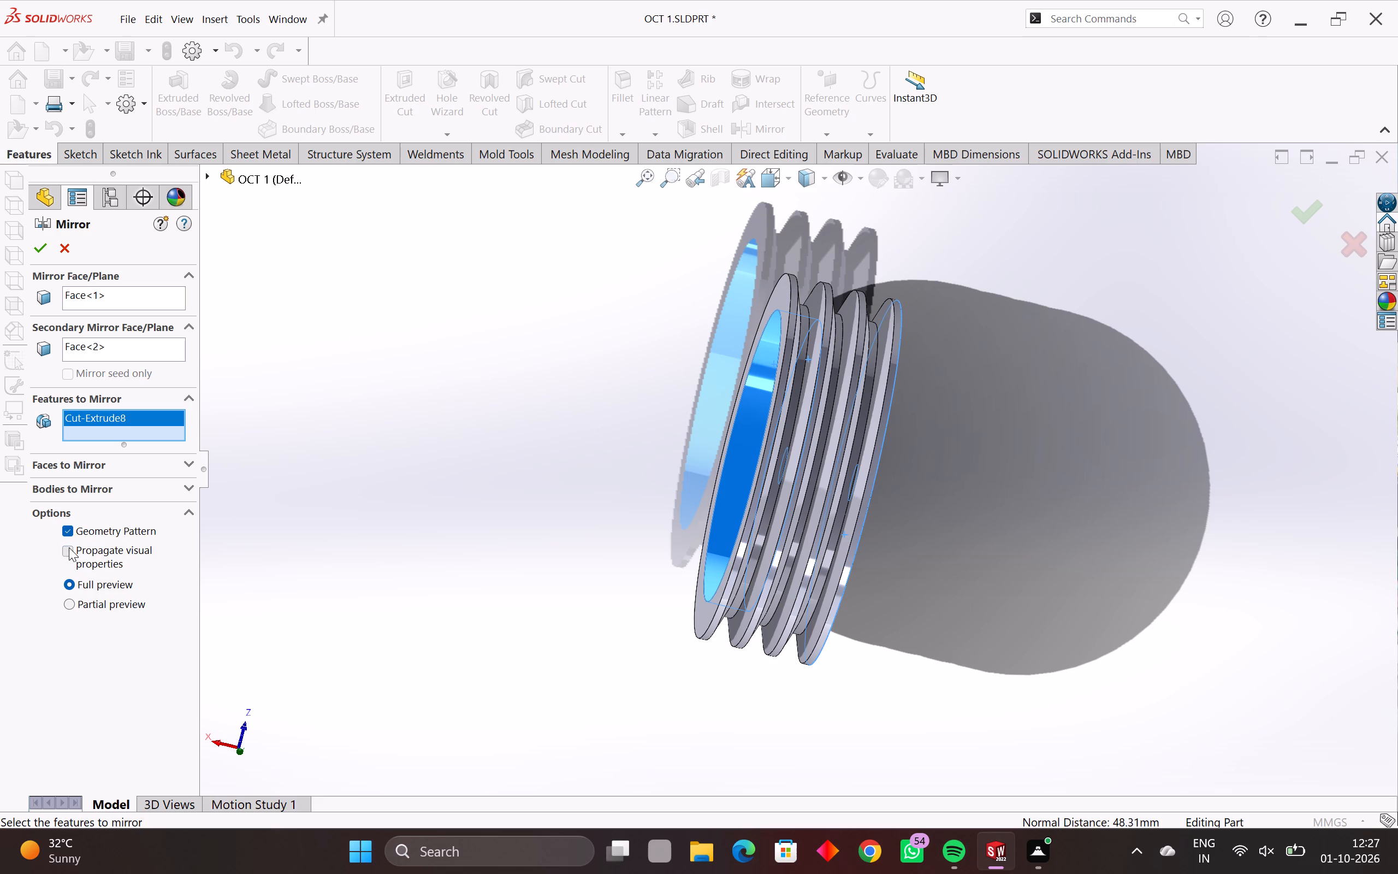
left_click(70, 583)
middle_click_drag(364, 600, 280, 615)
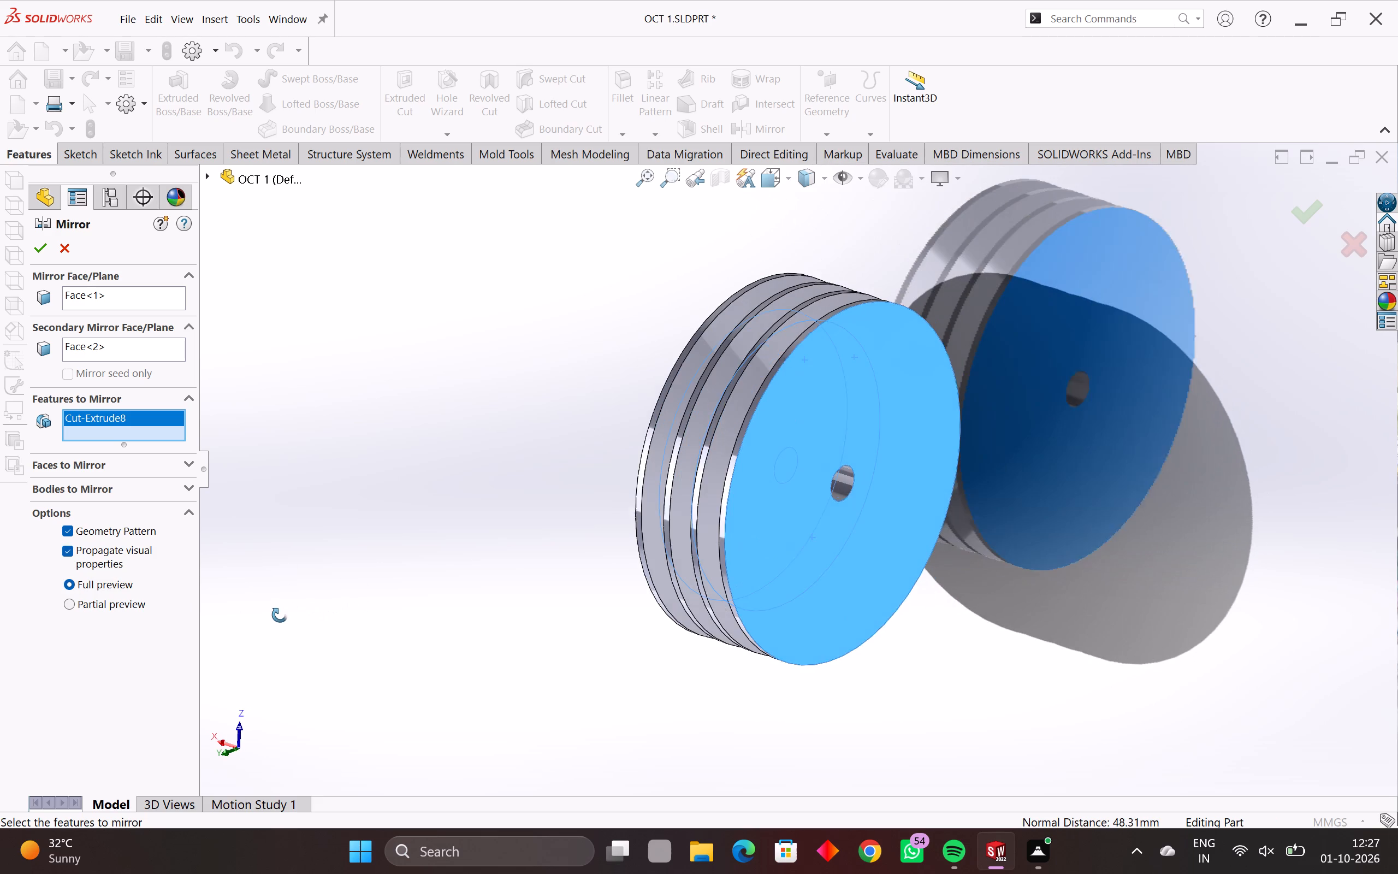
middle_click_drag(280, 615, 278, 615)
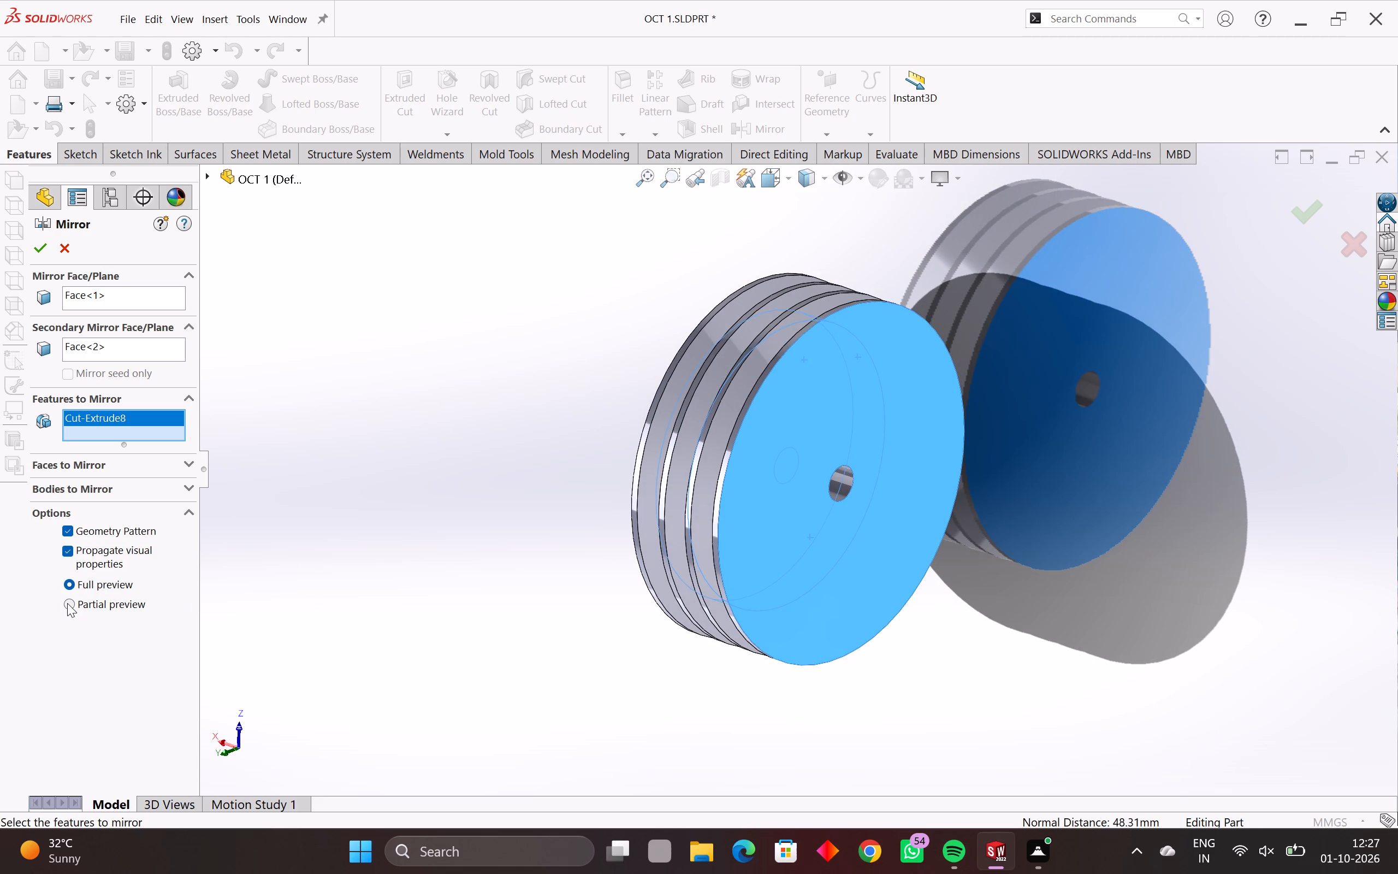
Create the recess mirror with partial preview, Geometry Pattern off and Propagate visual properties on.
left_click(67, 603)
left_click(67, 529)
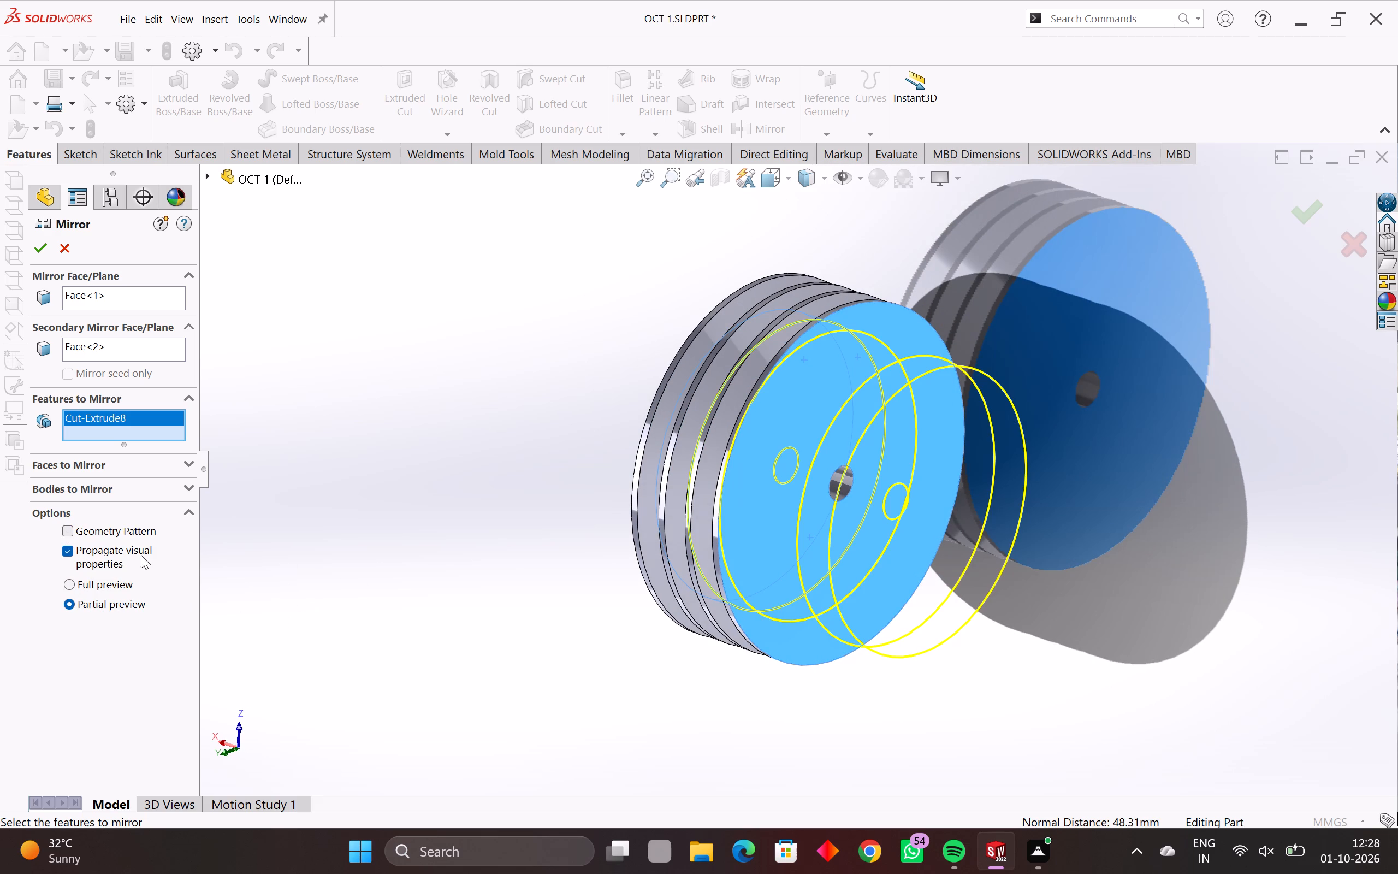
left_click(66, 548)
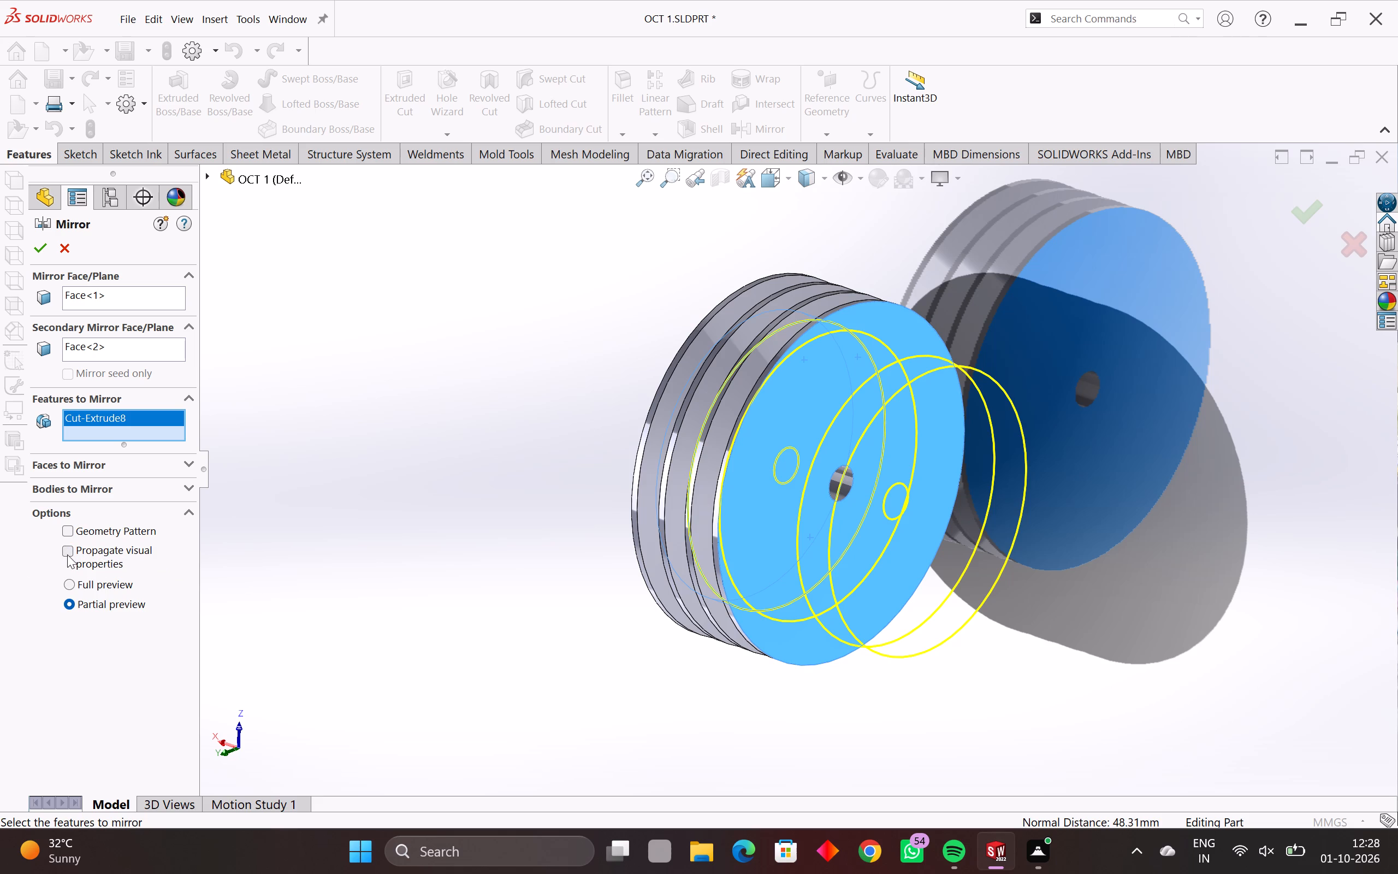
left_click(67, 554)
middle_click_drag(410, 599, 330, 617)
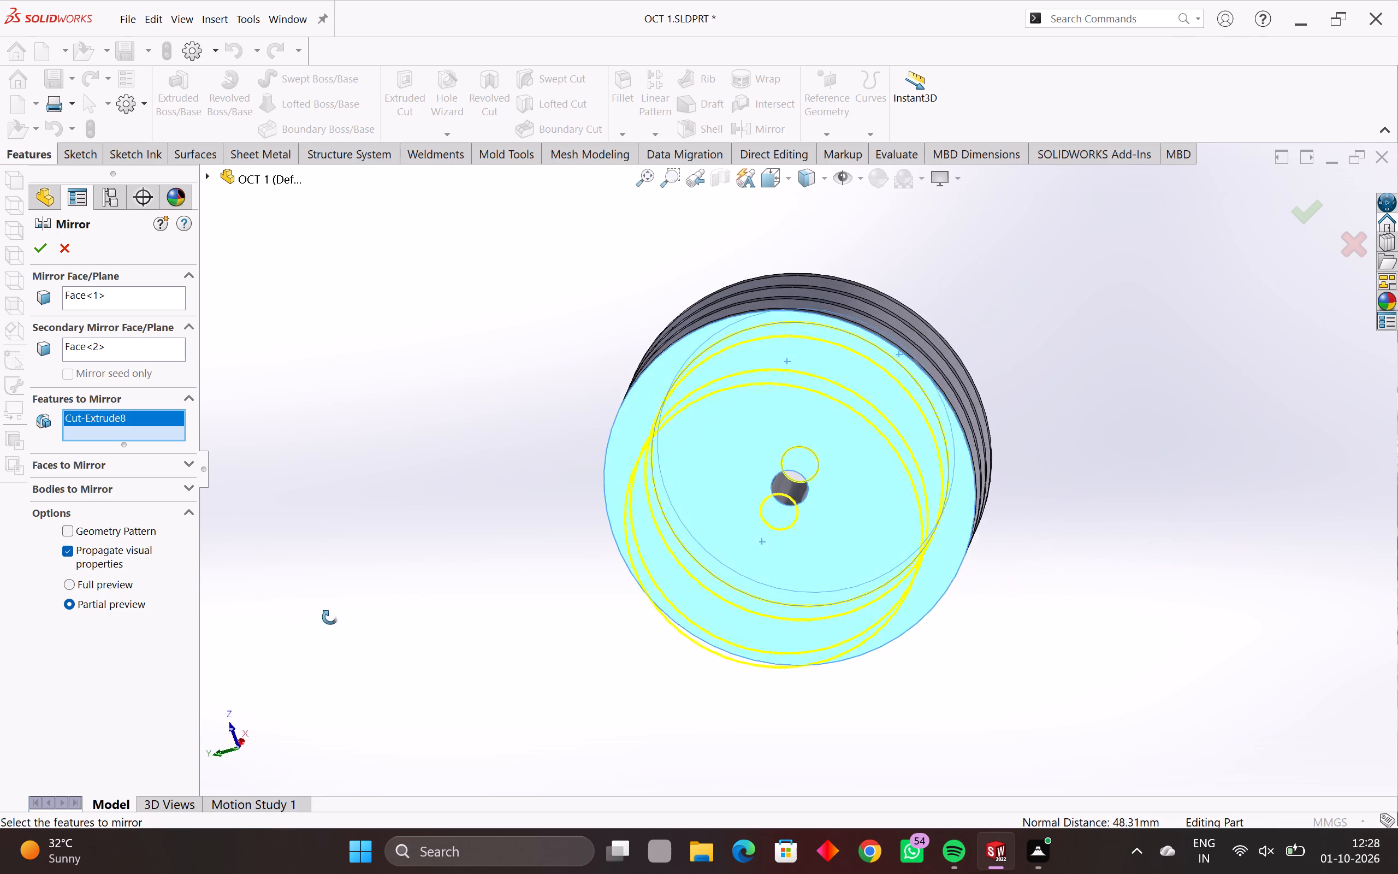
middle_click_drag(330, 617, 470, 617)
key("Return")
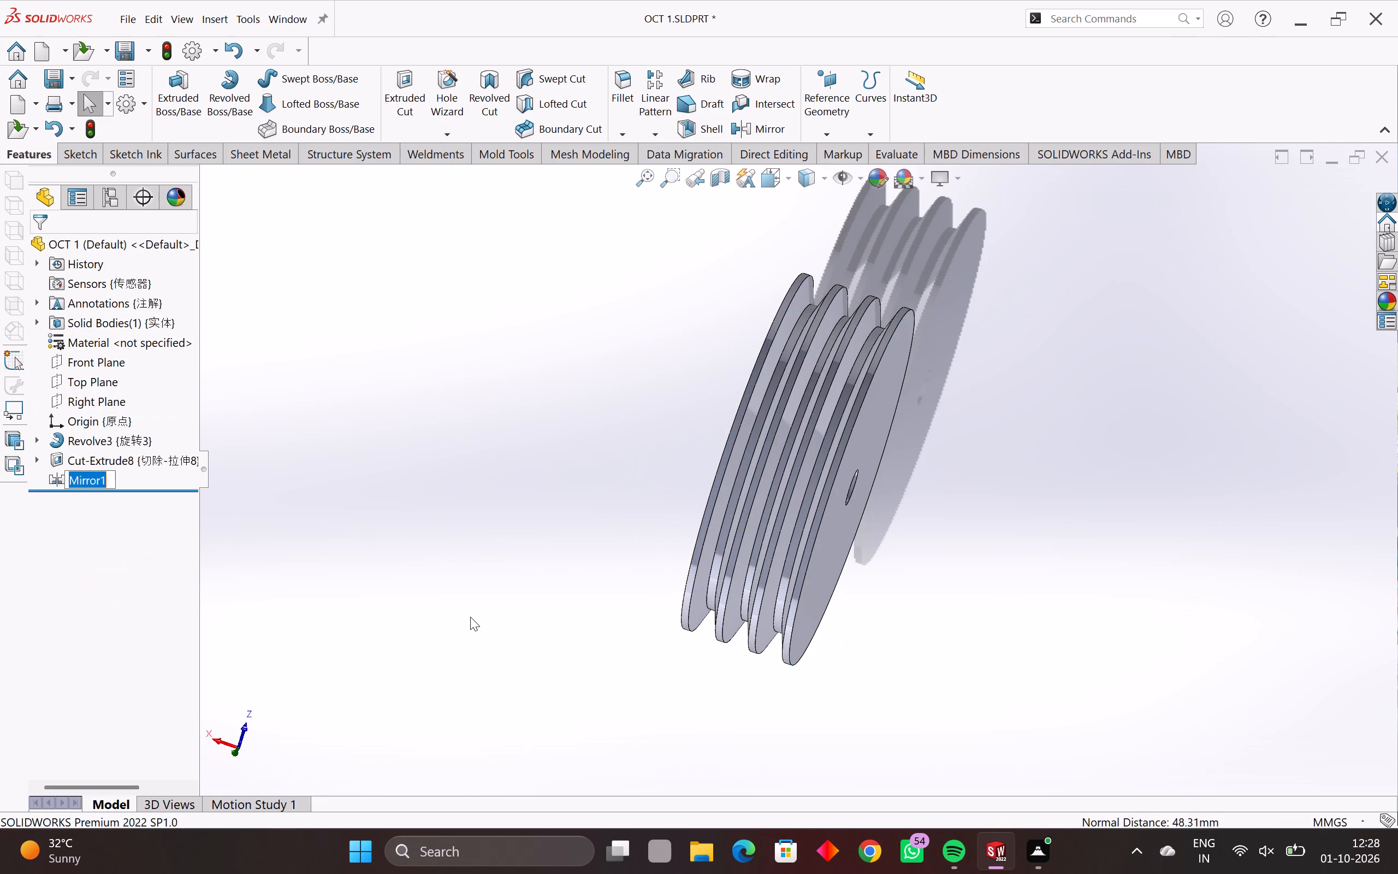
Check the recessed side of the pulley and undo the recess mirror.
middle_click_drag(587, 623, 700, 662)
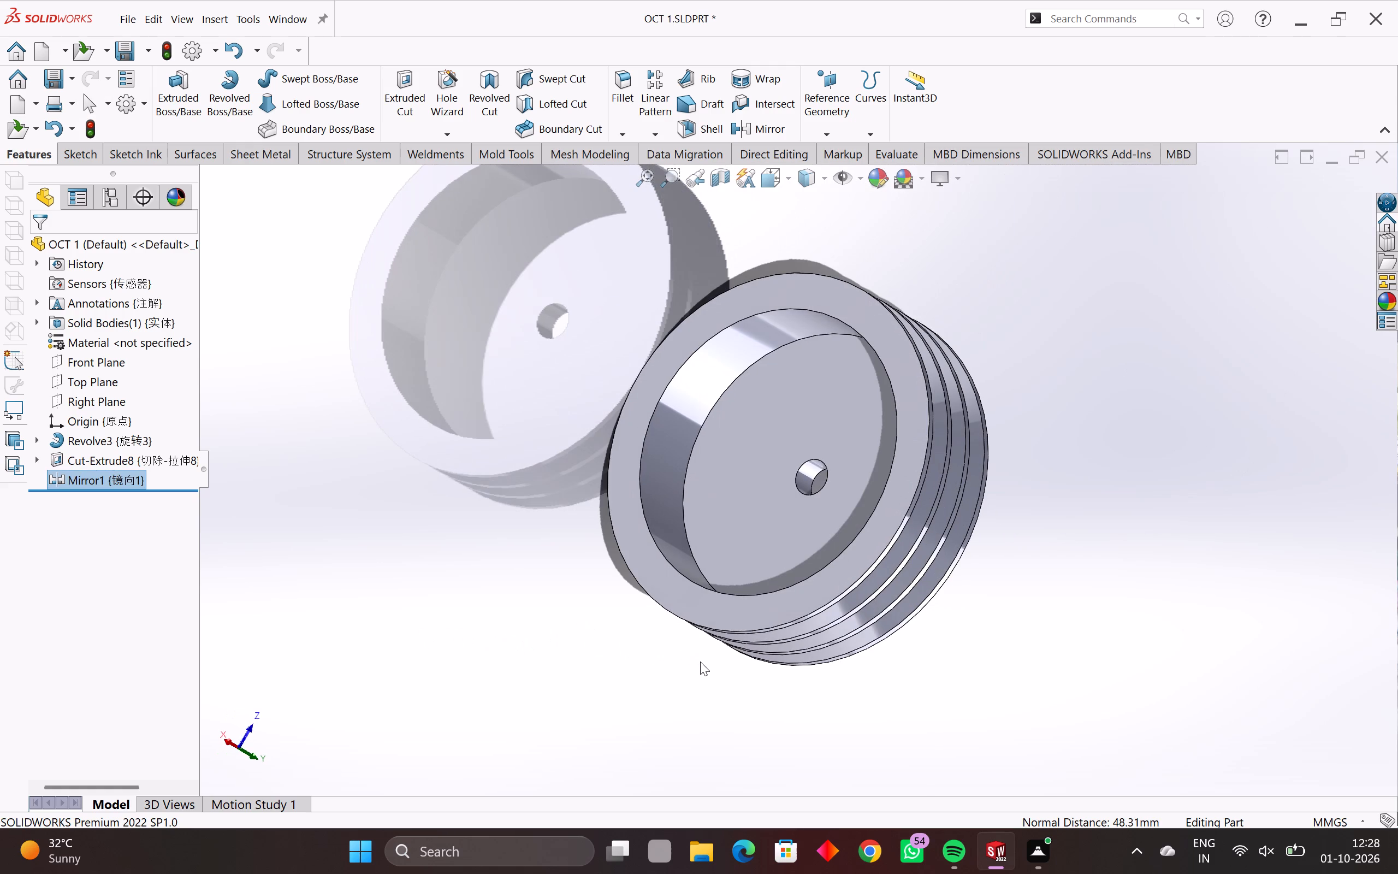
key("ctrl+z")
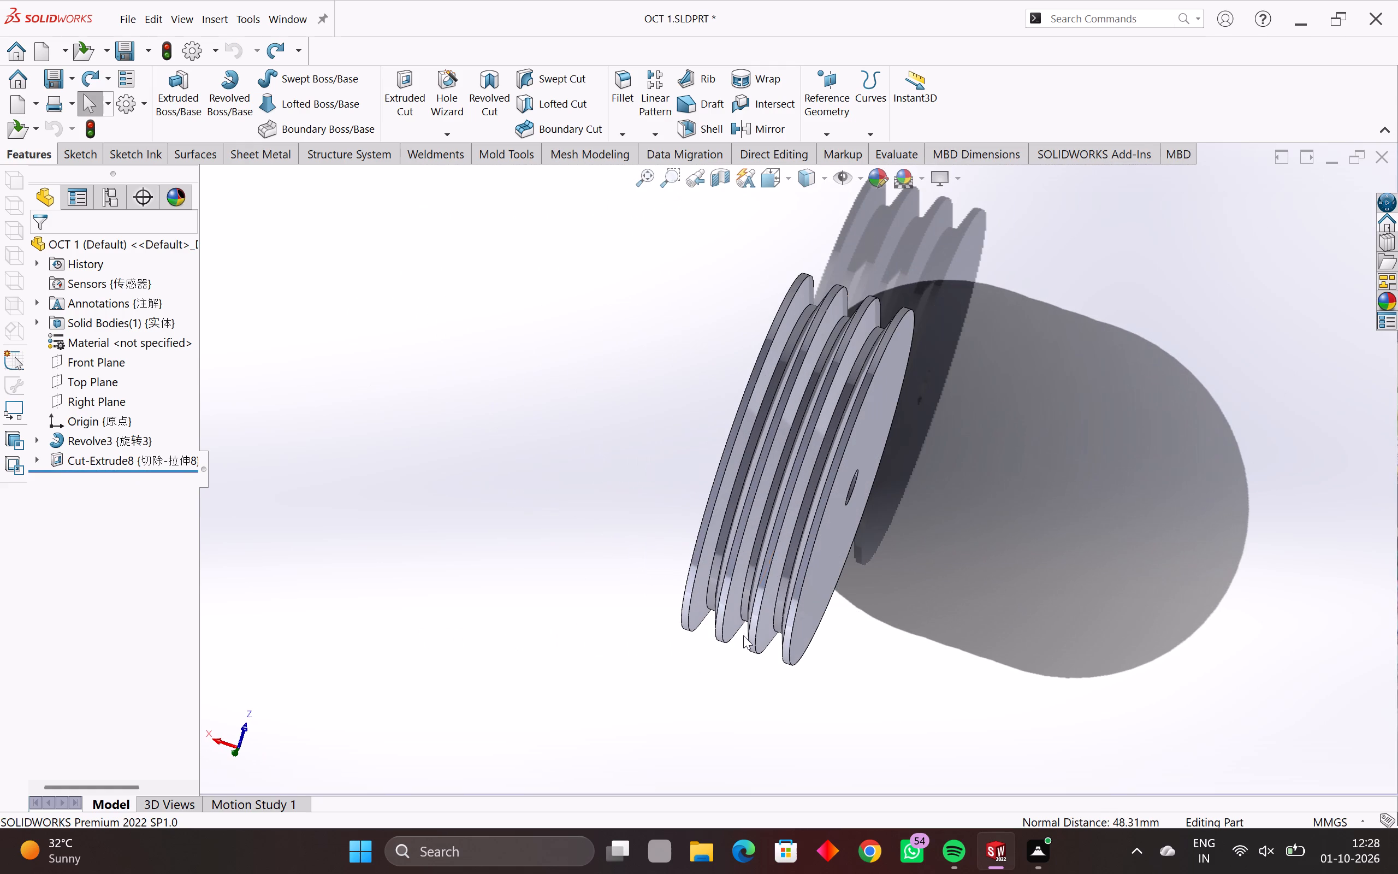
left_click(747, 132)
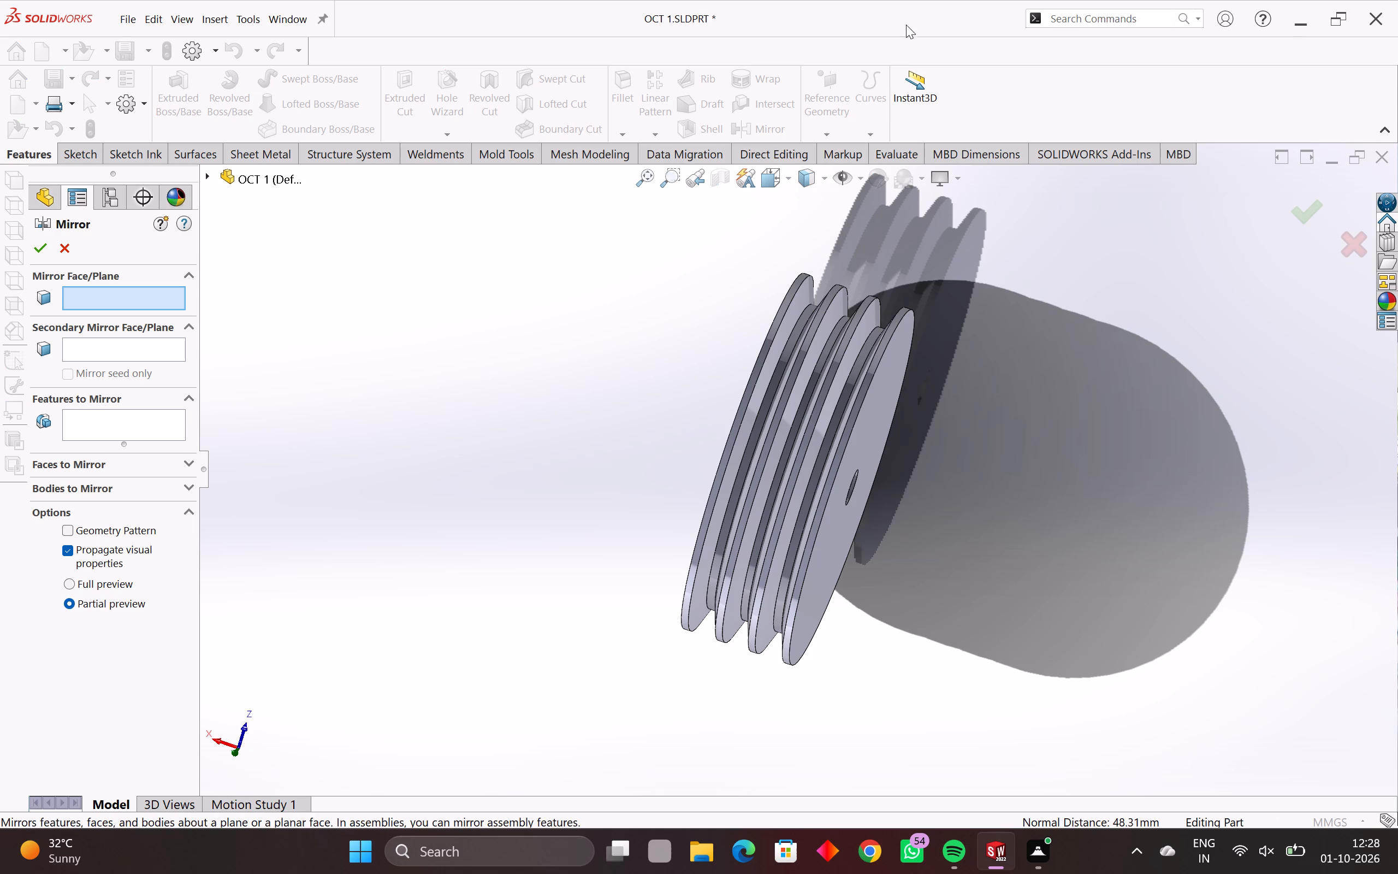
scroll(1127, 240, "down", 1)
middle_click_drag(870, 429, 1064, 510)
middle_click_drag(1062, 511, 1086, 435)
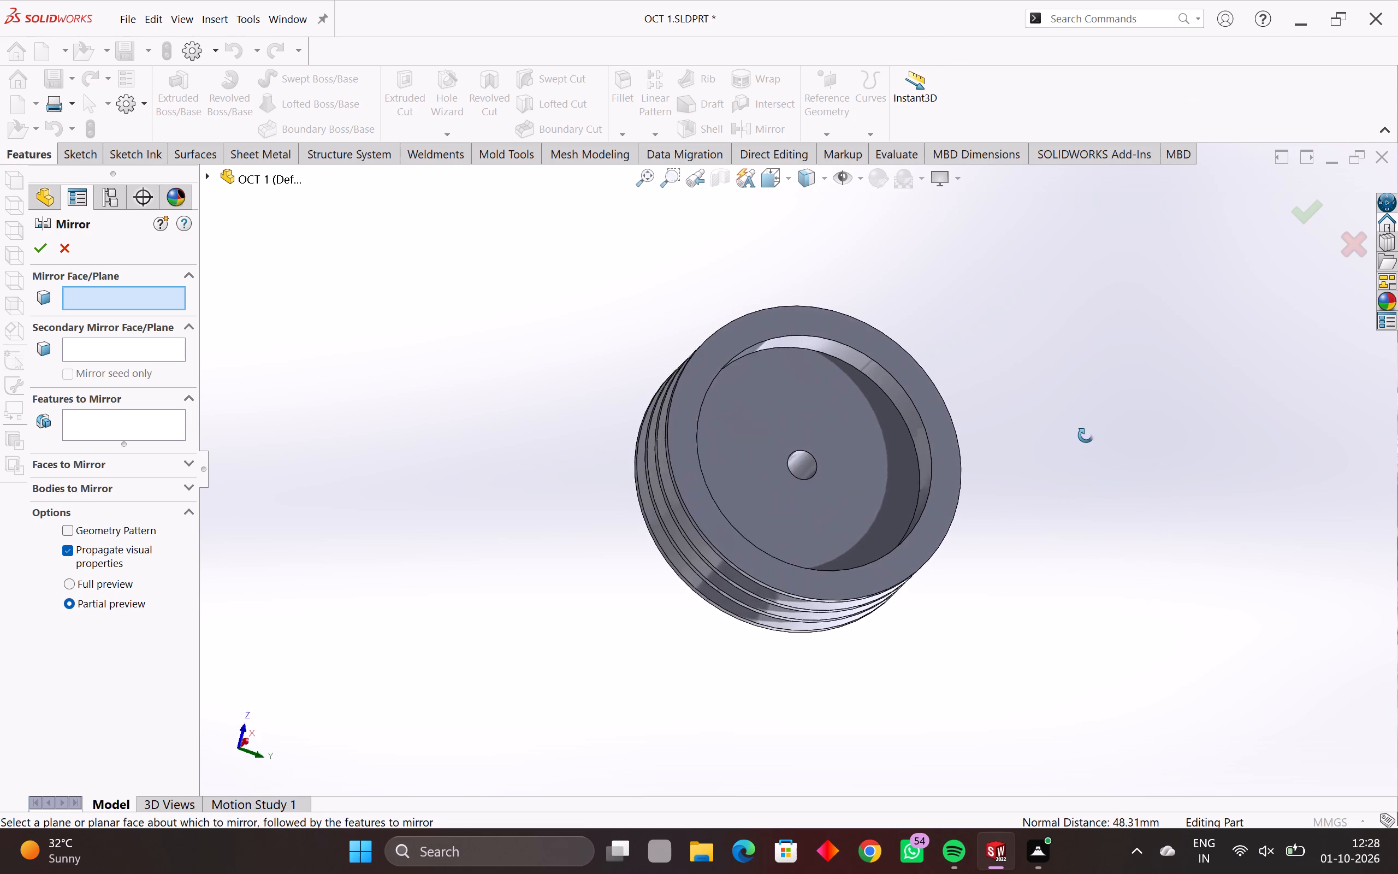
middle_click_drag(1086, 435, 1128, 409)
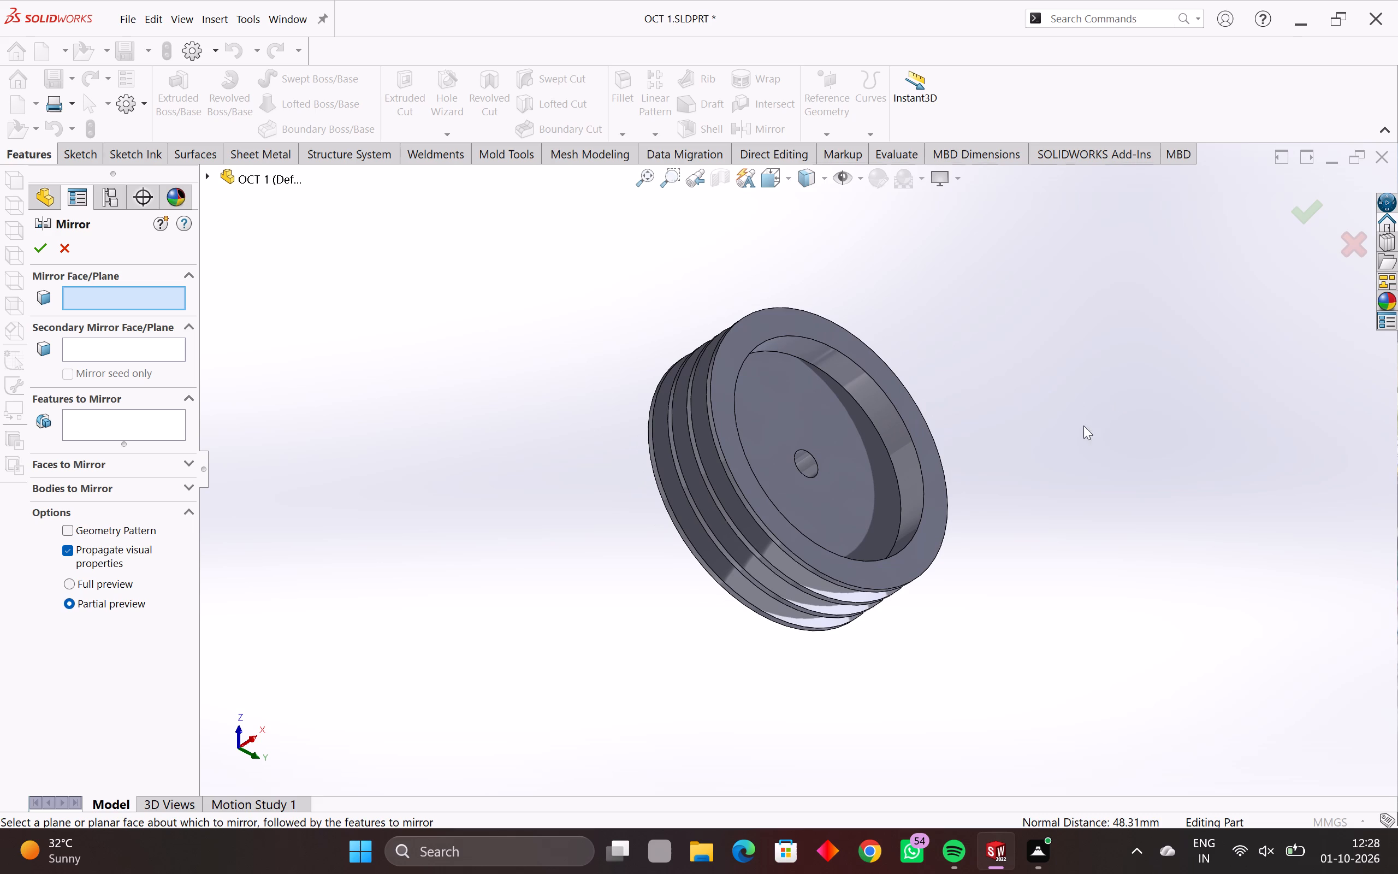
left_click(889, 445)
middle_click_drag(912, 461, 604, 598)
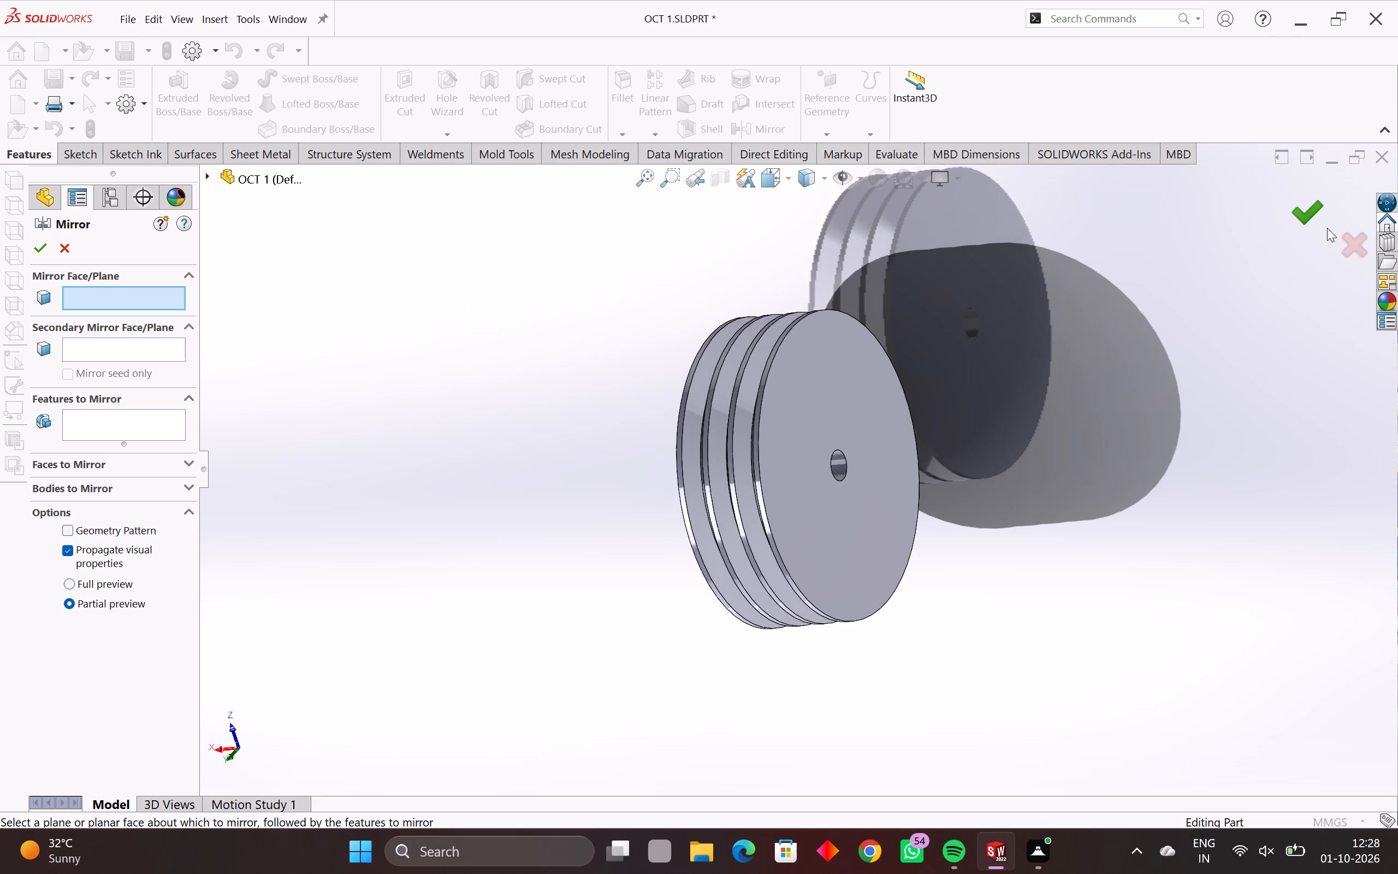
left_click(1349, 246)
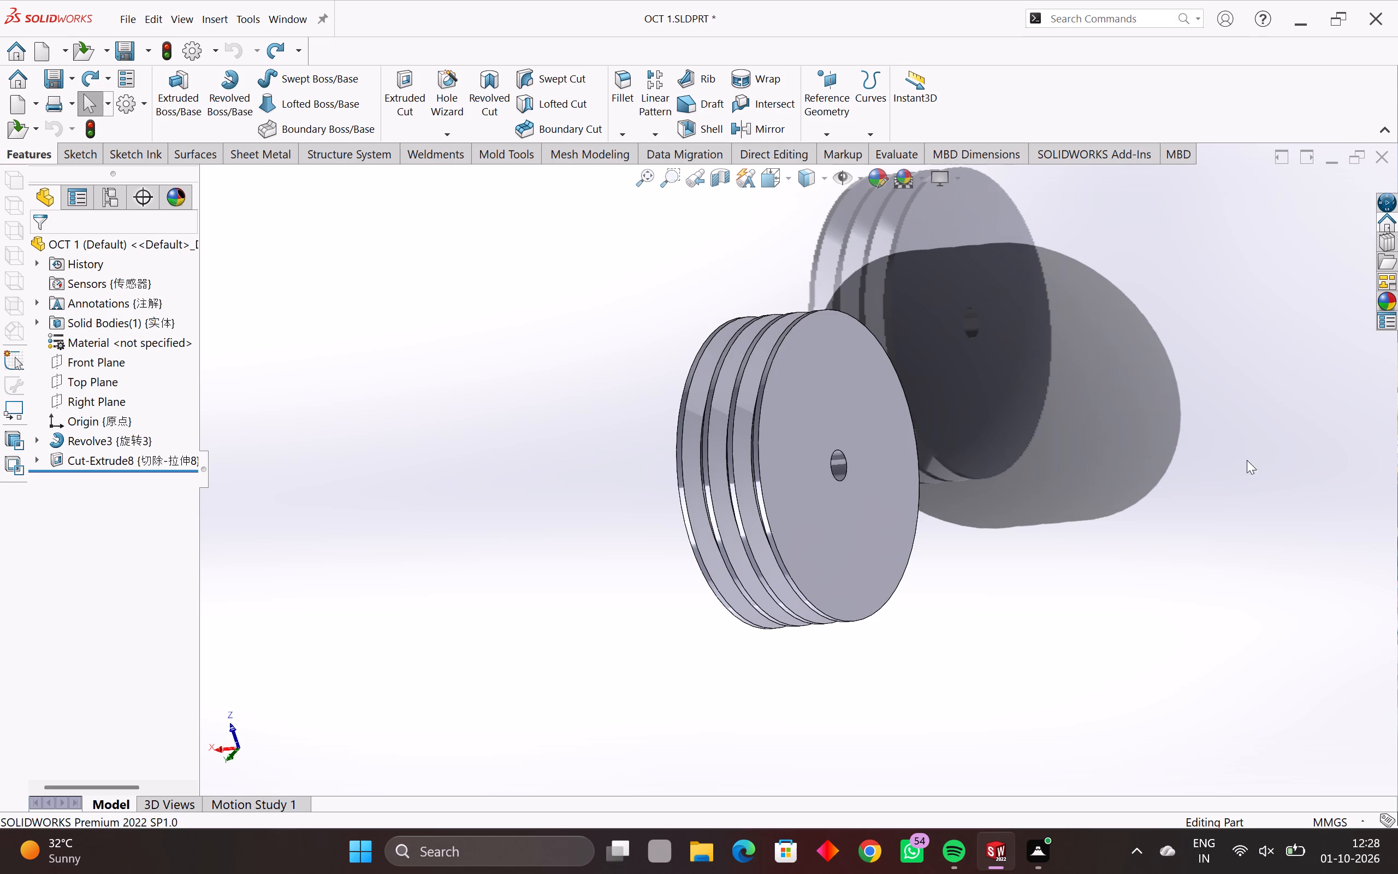
Start a new Mirror feature and pick the flat floor of the pulley's side recess as the mirror face.
middle_click_drag(825, 476, 477, 547)
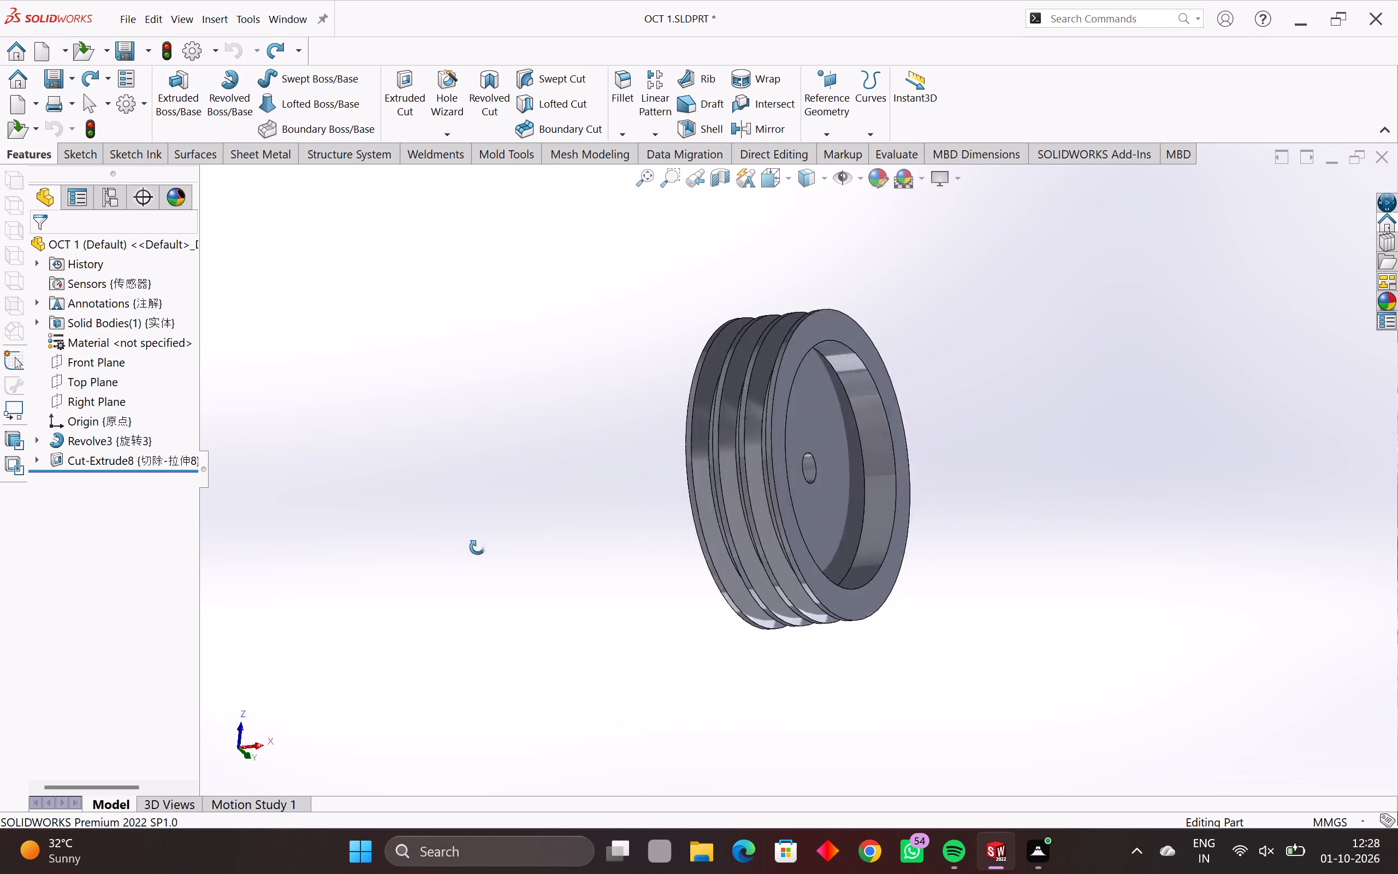
middle_click_drag(477, 547, 241, 595)
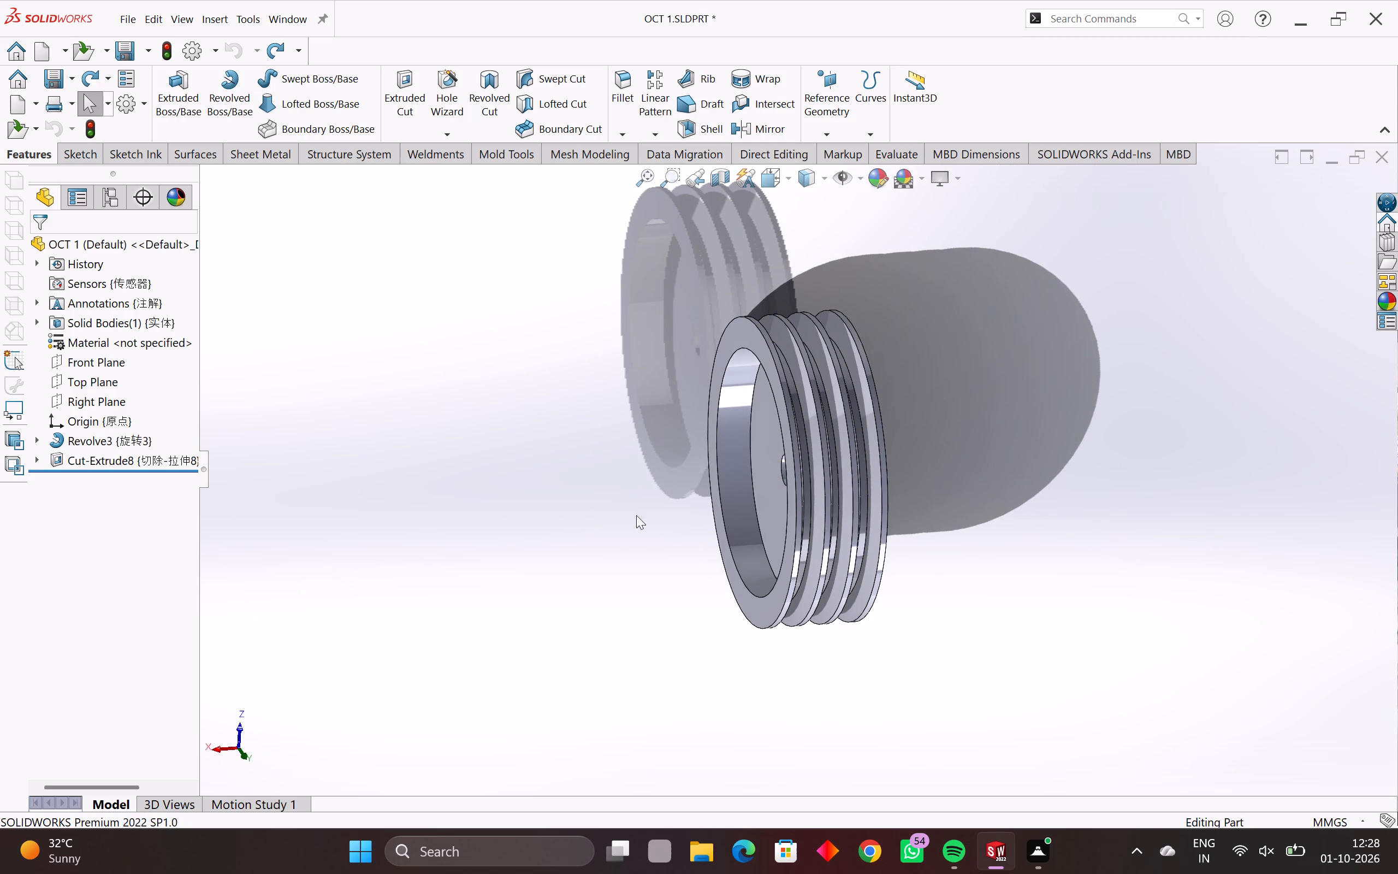
middle_click_drag(754, 483, 783, 468)
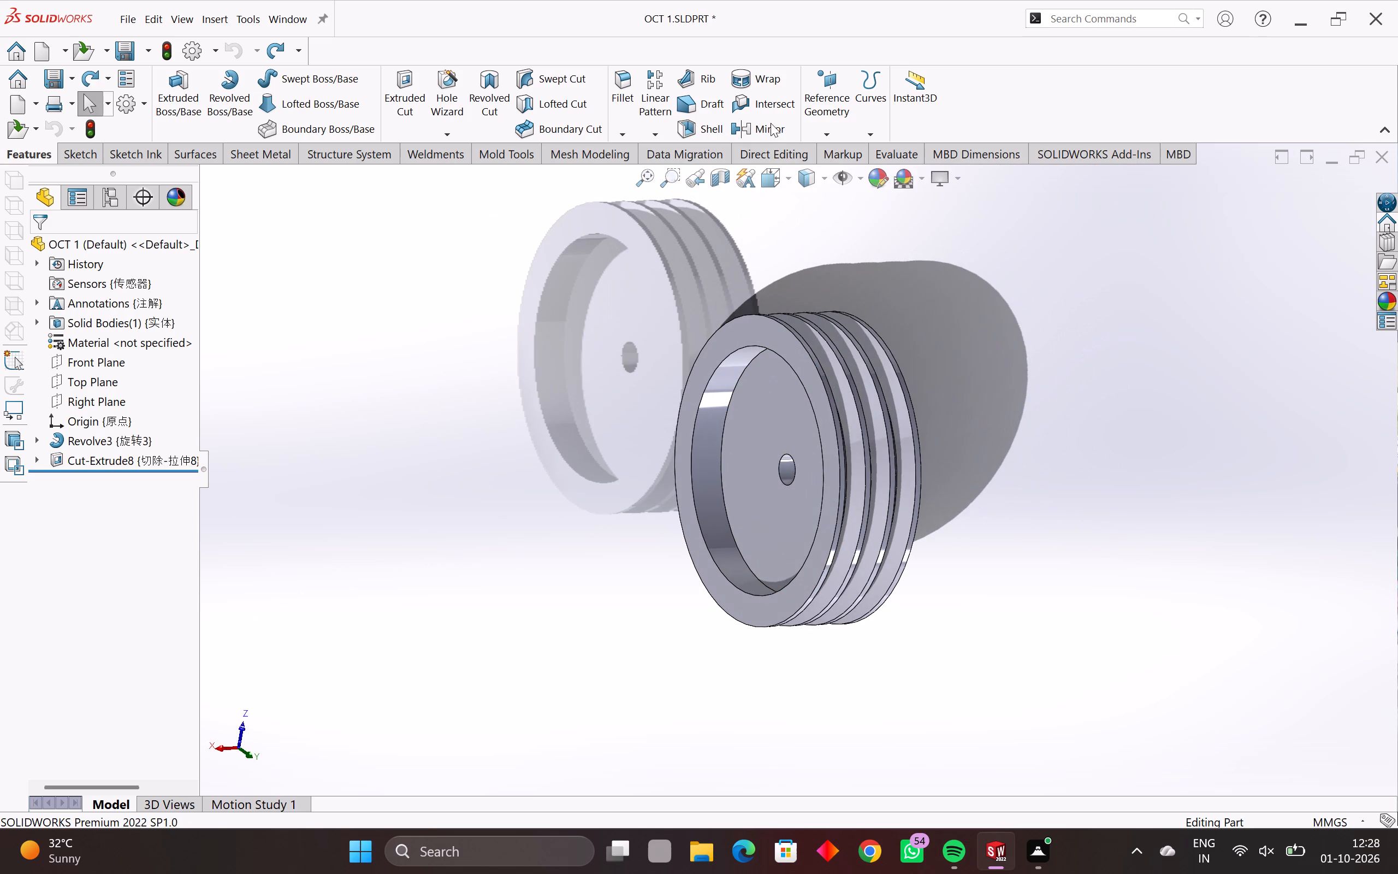
left_click(766, 133)
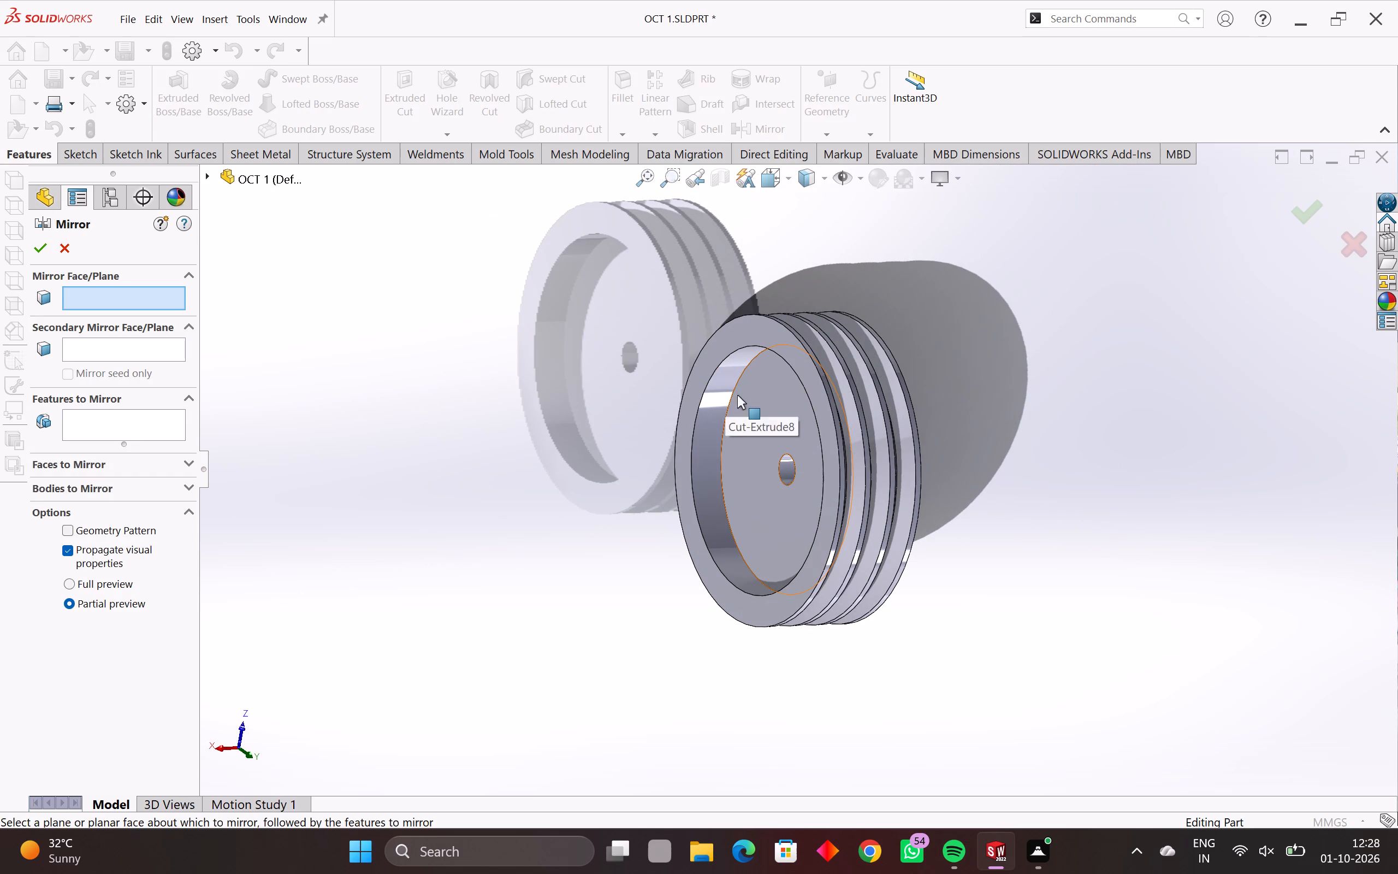
left_click_drag(729, 380, 714, 412)
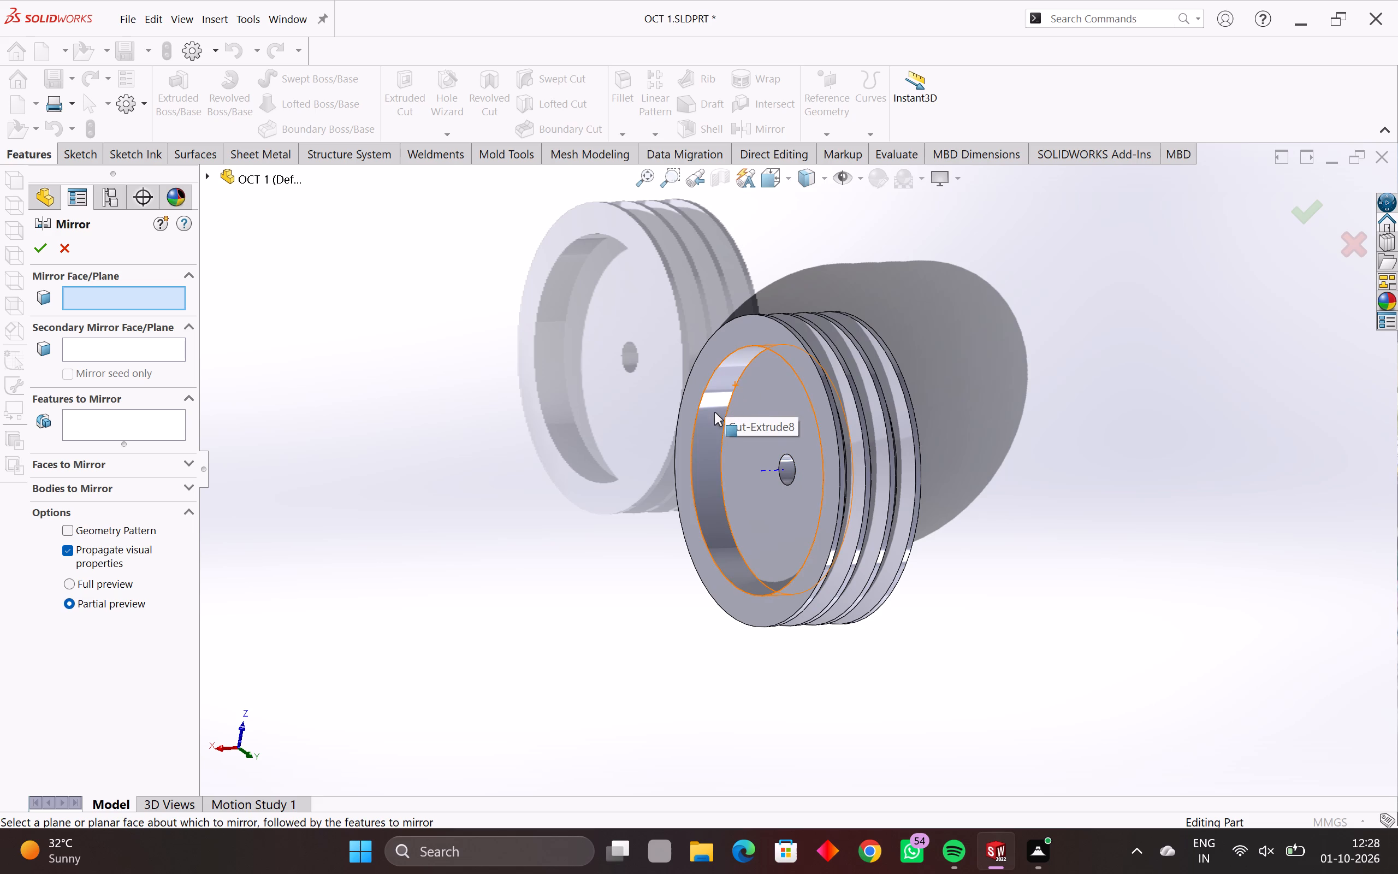
left_click_drag(714, 412, 714, 413)
left_click(719, 401)
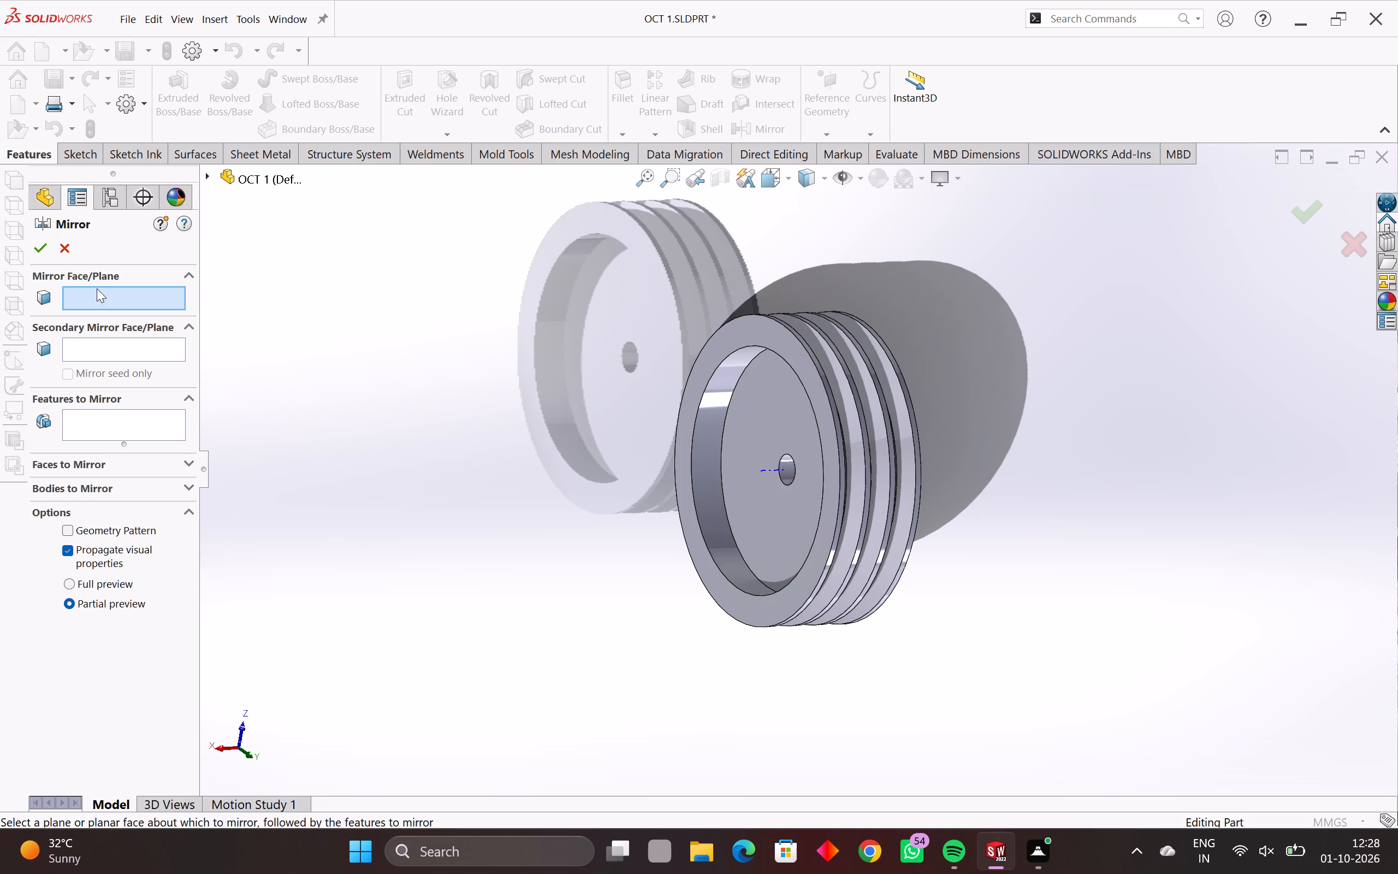
left_click(760, 424)
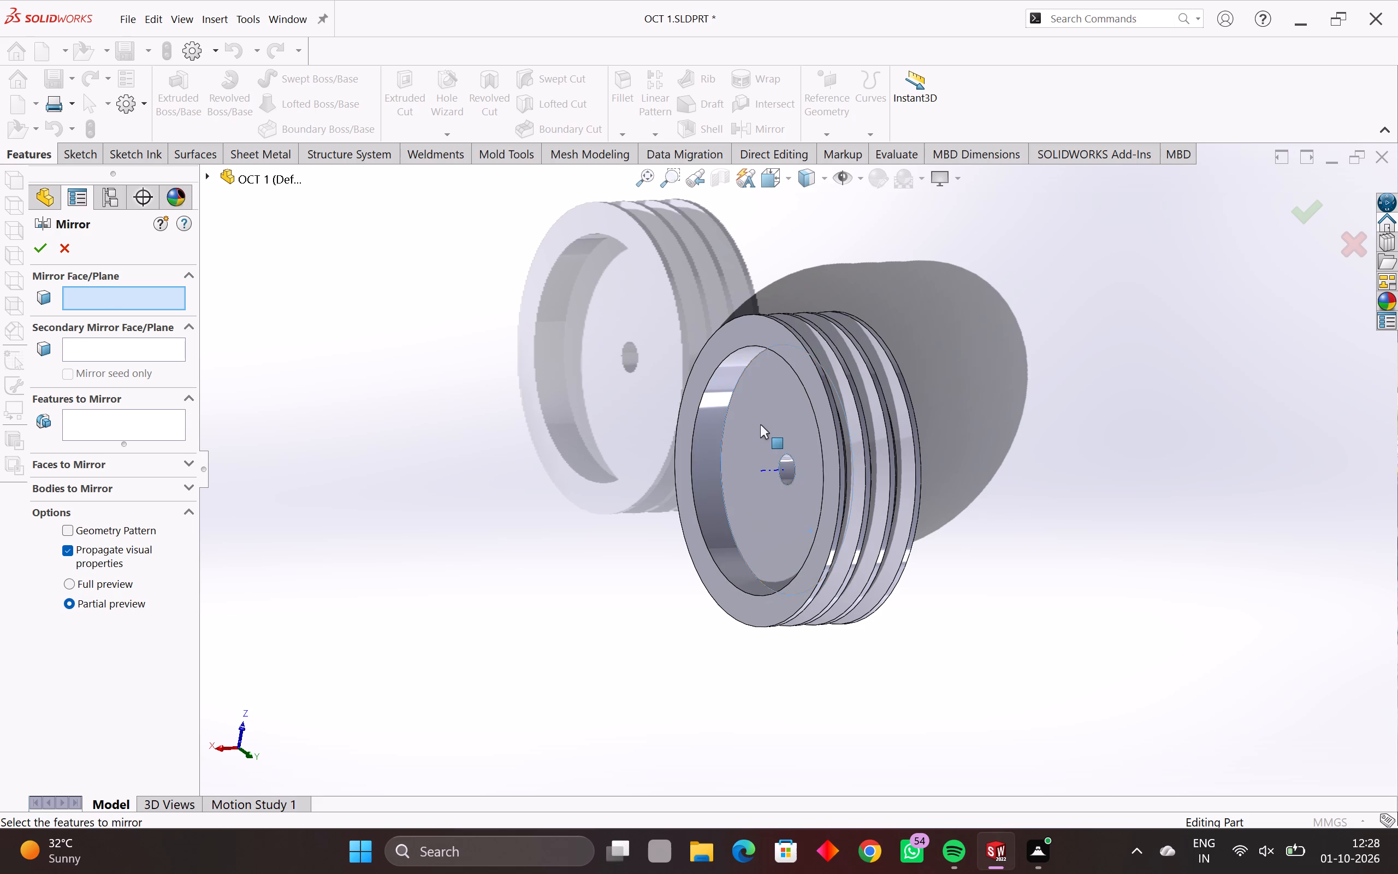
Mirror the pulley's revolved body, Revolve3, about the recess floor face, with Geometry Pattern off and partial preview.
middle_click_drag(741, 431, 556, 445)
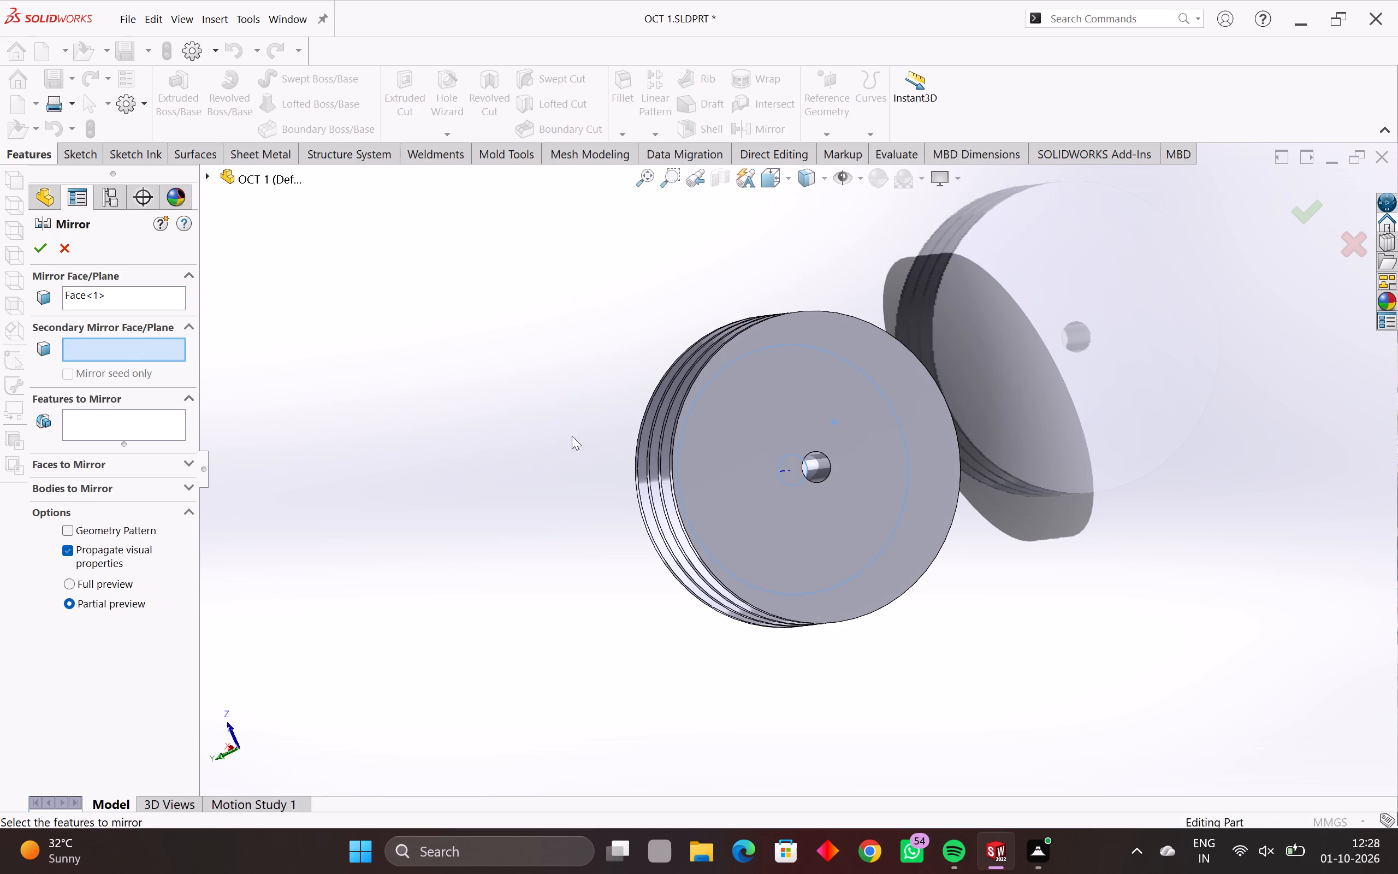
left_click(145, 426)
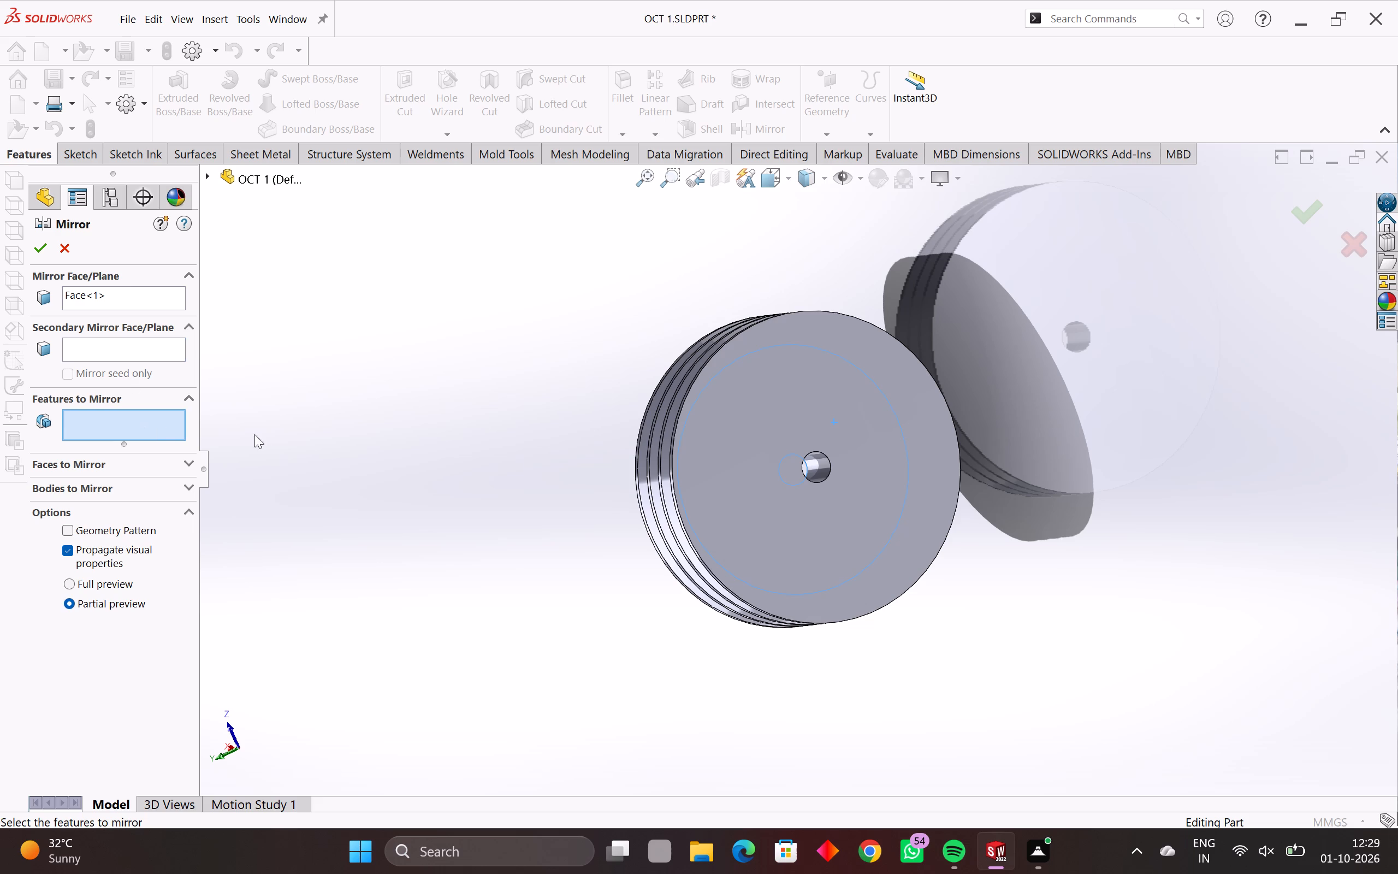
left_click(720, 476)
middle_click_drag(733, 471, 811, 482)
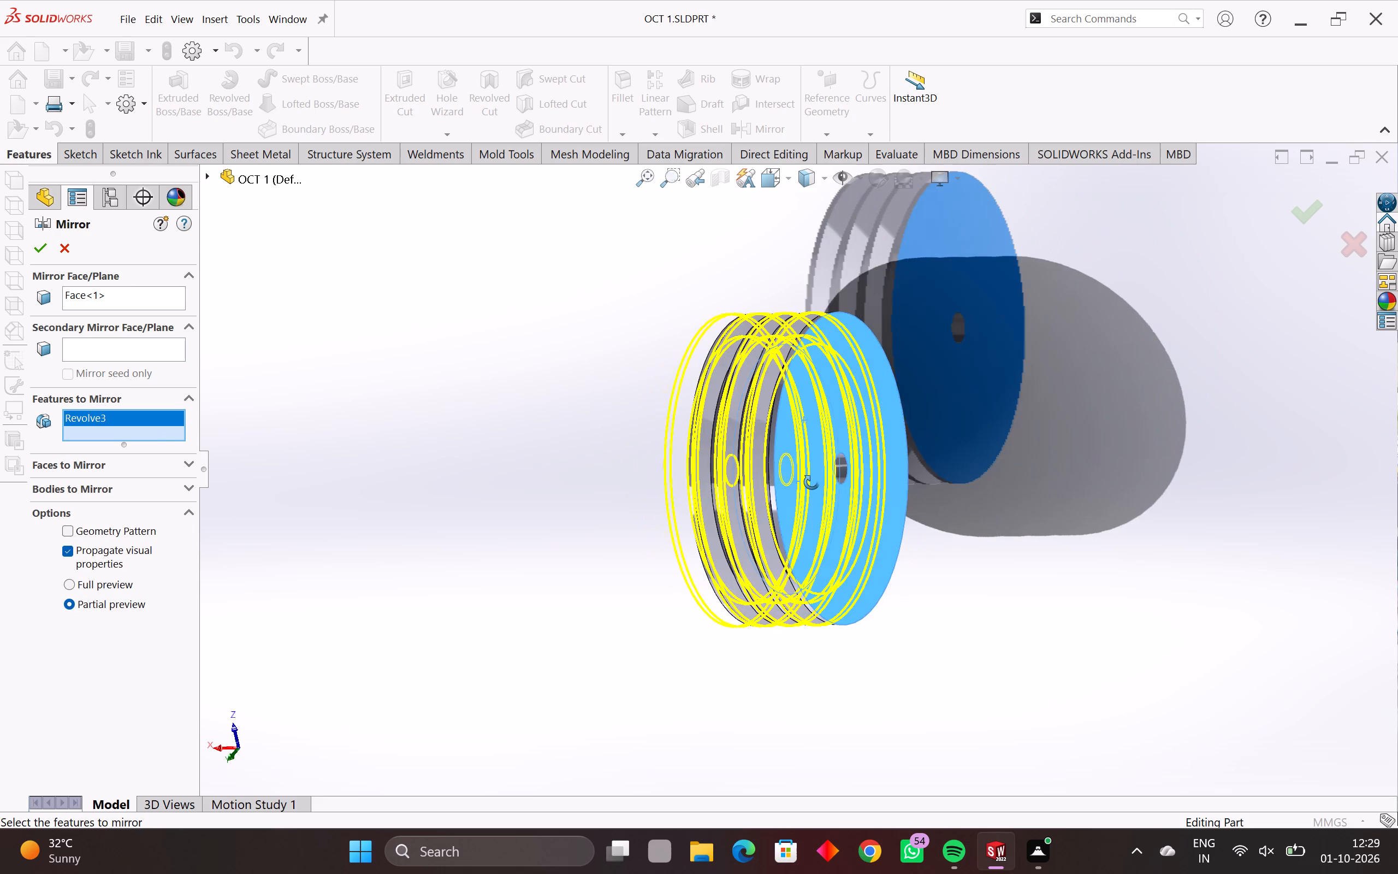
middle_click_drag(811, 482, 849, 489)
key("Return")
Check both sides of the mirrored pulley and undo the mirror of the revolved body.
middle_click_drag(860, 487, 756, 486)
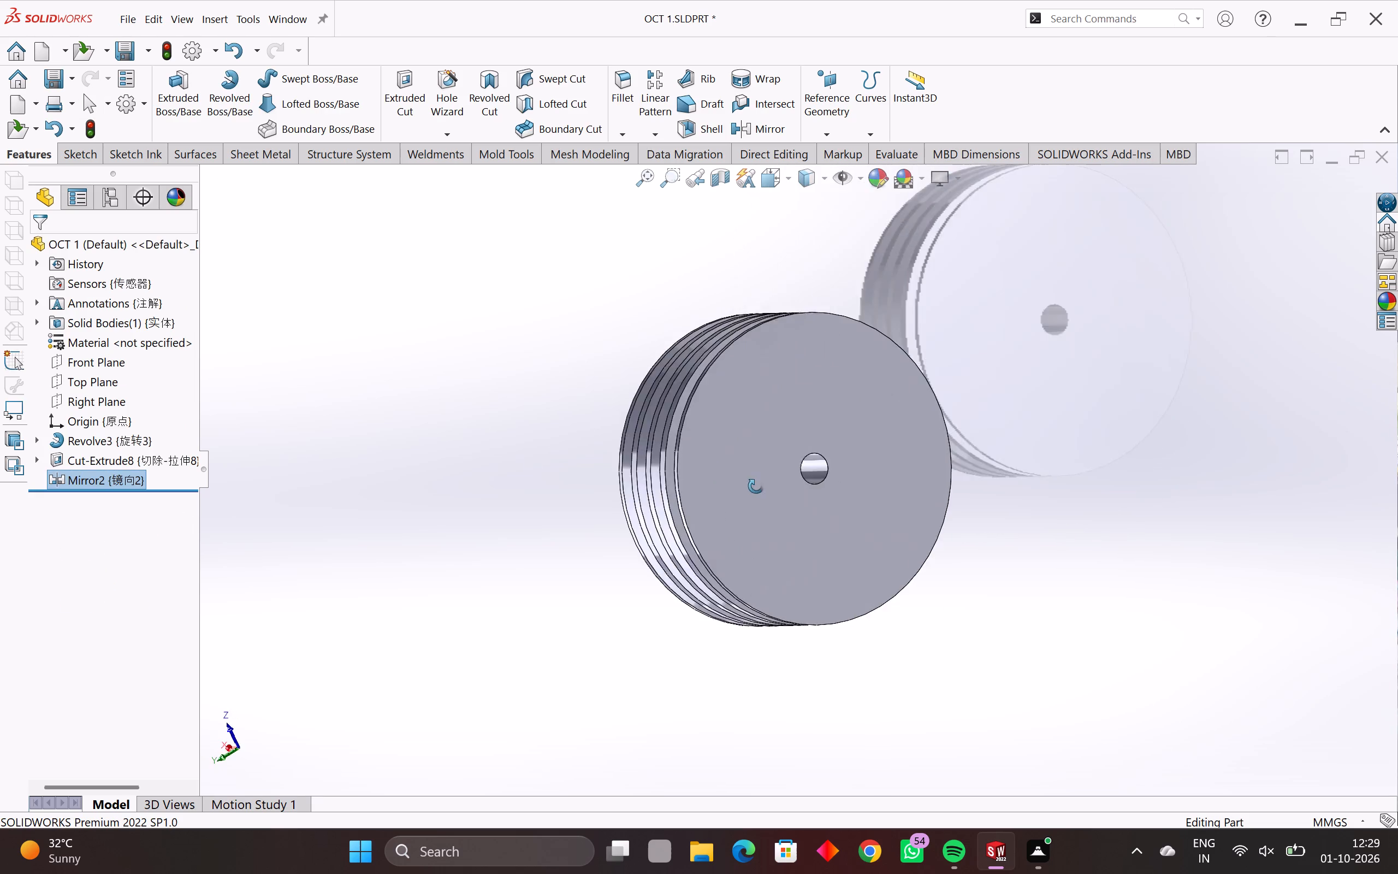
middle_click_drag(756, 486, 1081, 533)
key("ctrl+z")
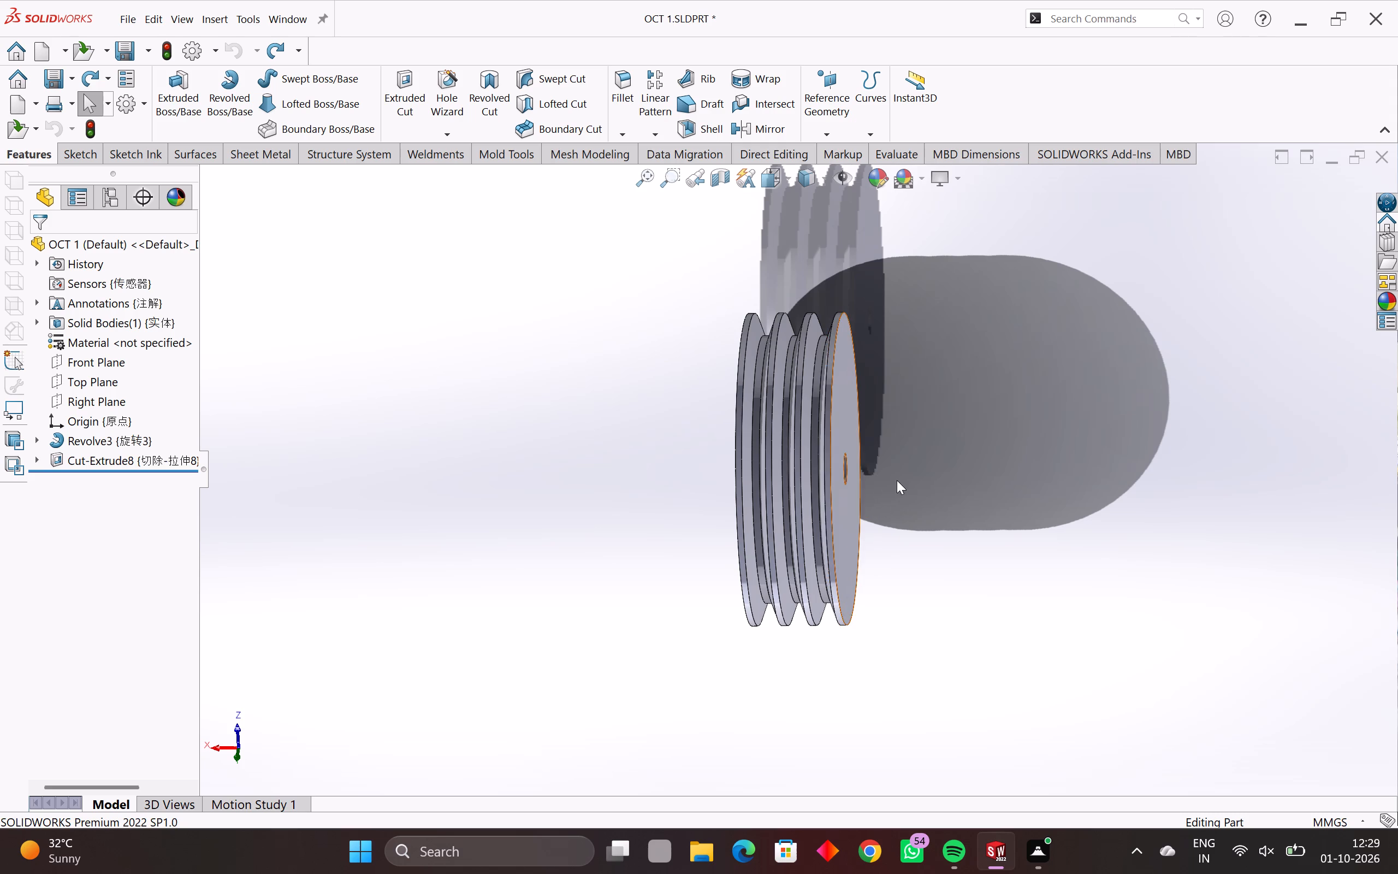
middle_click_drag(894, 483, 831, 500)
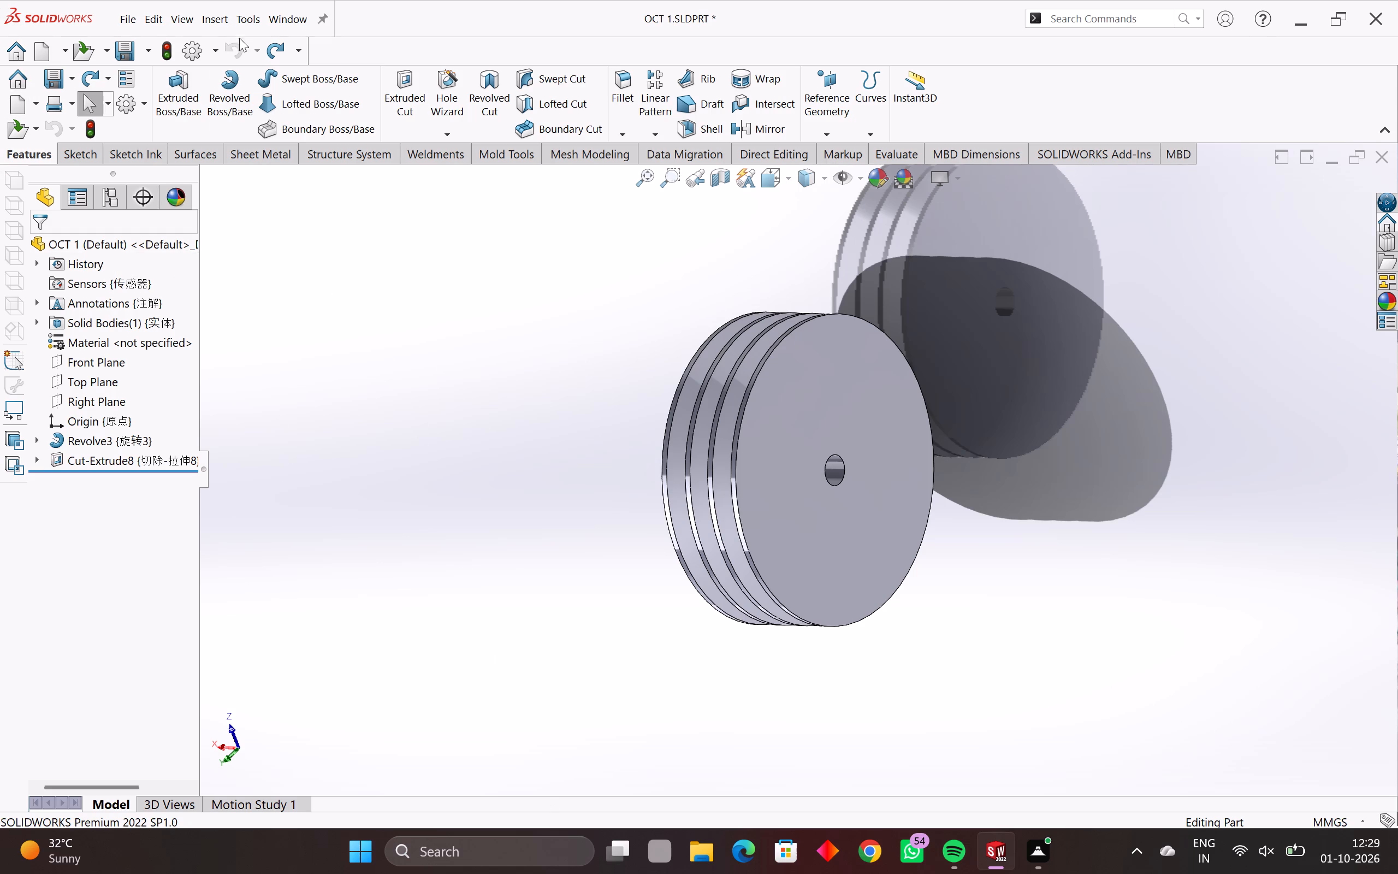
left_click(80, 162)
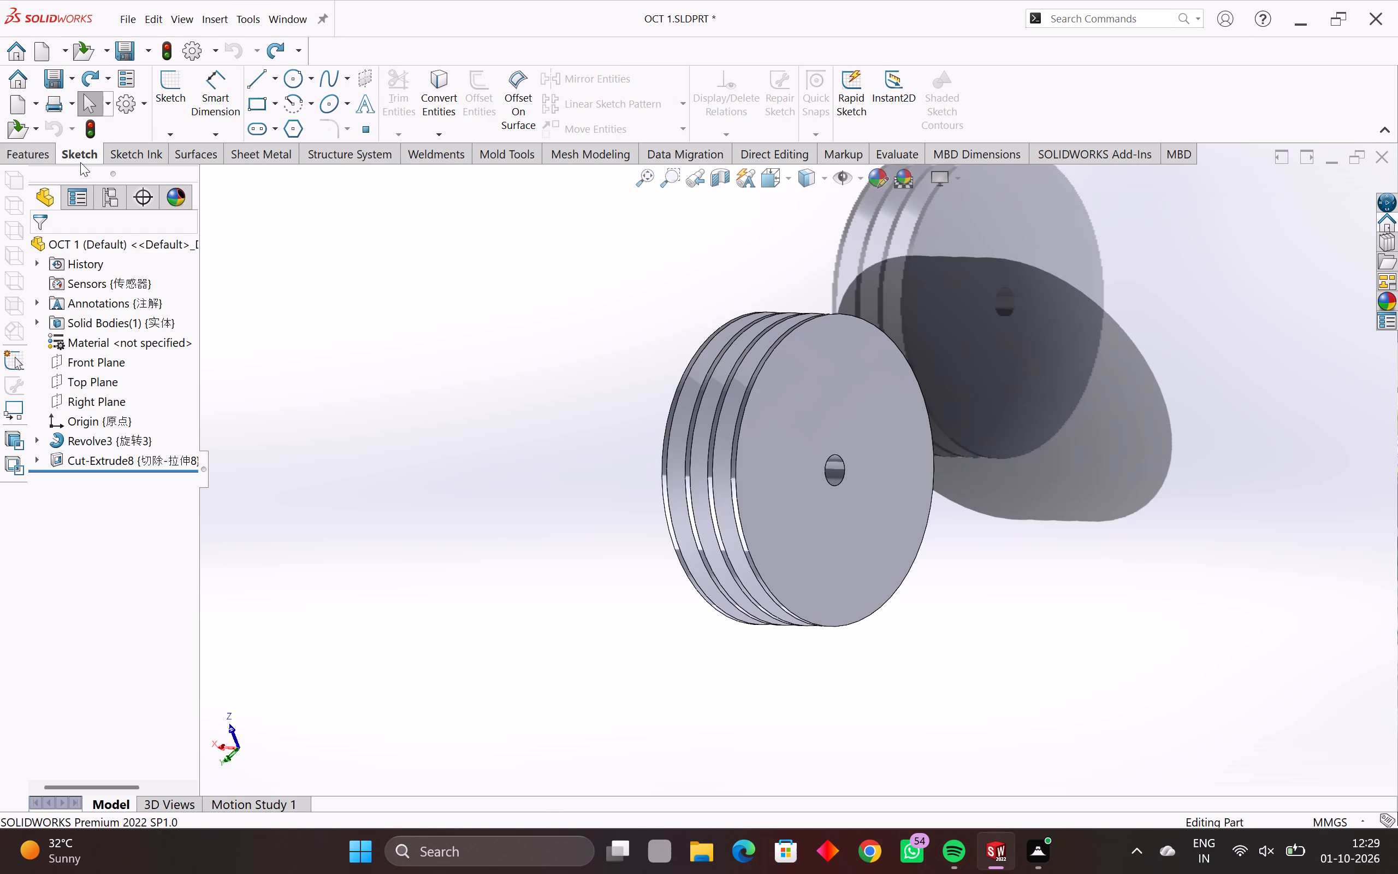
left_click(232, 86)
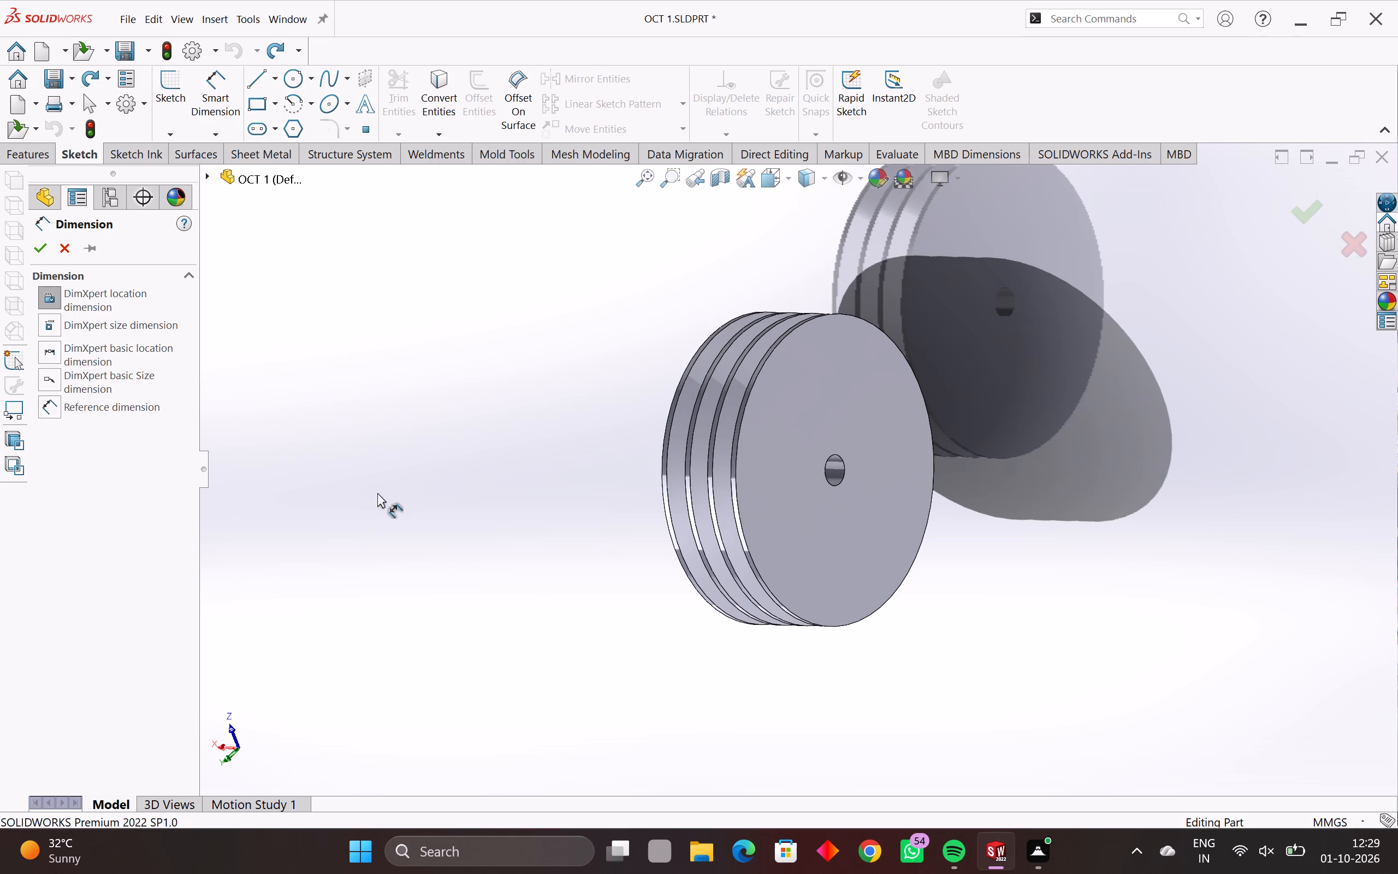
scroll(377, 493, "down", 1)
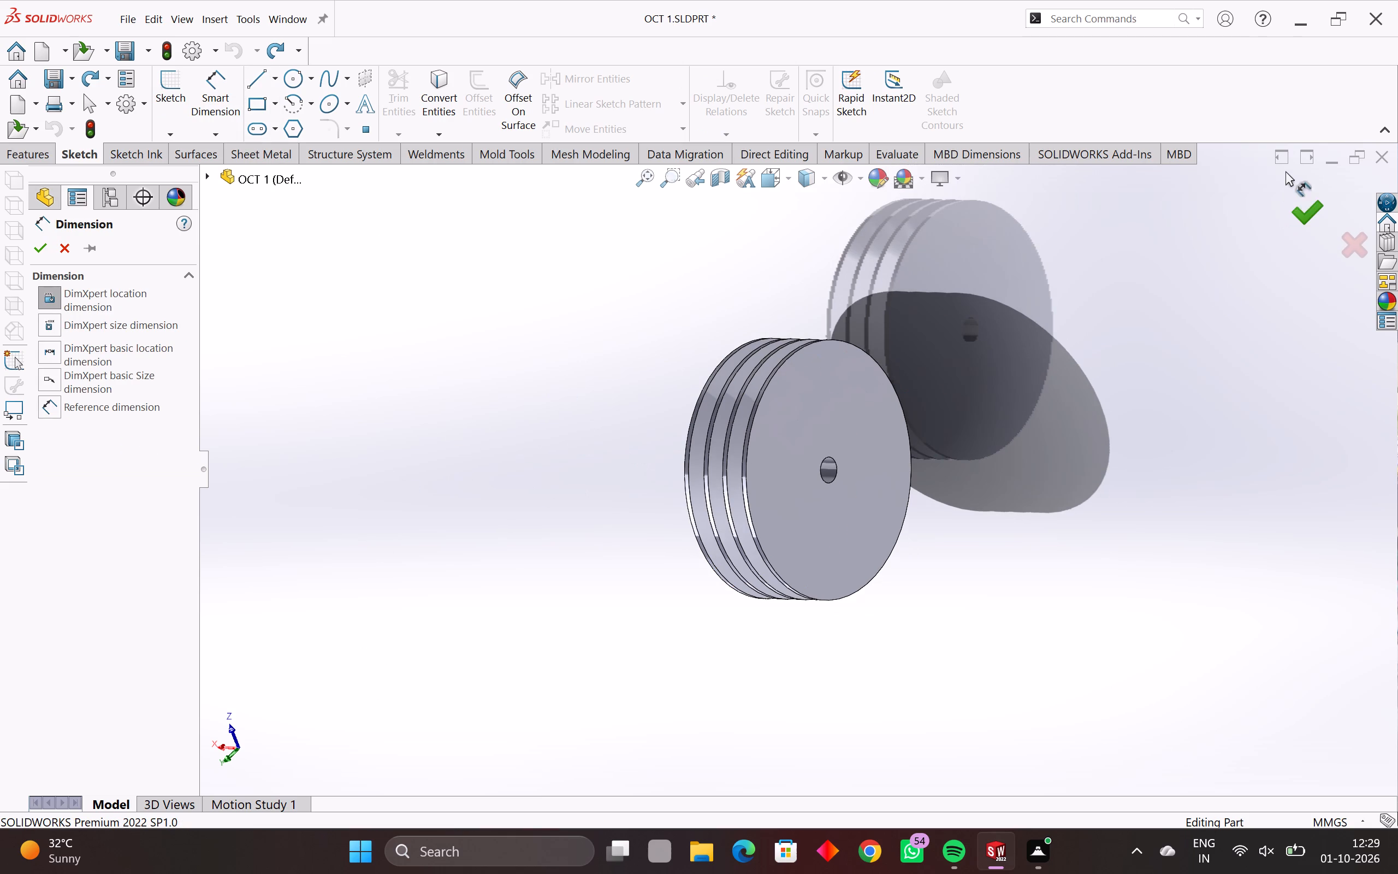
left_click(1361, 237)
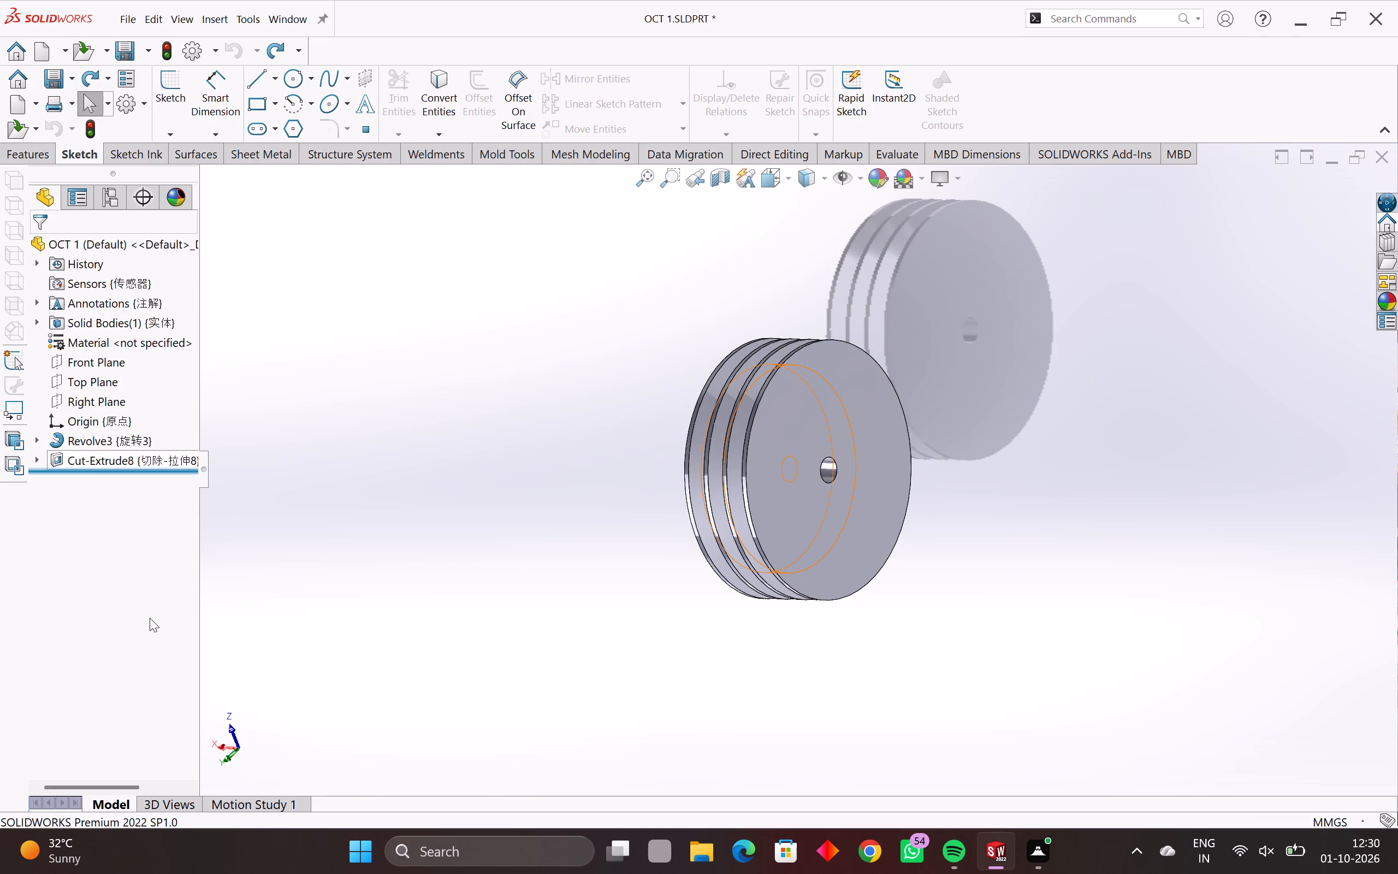
Start Smart Dimension on the pulley with the DimXpert location dimension type.
scroll(150, 618, "up", 1)
scroll(150, 605, "down", 2)
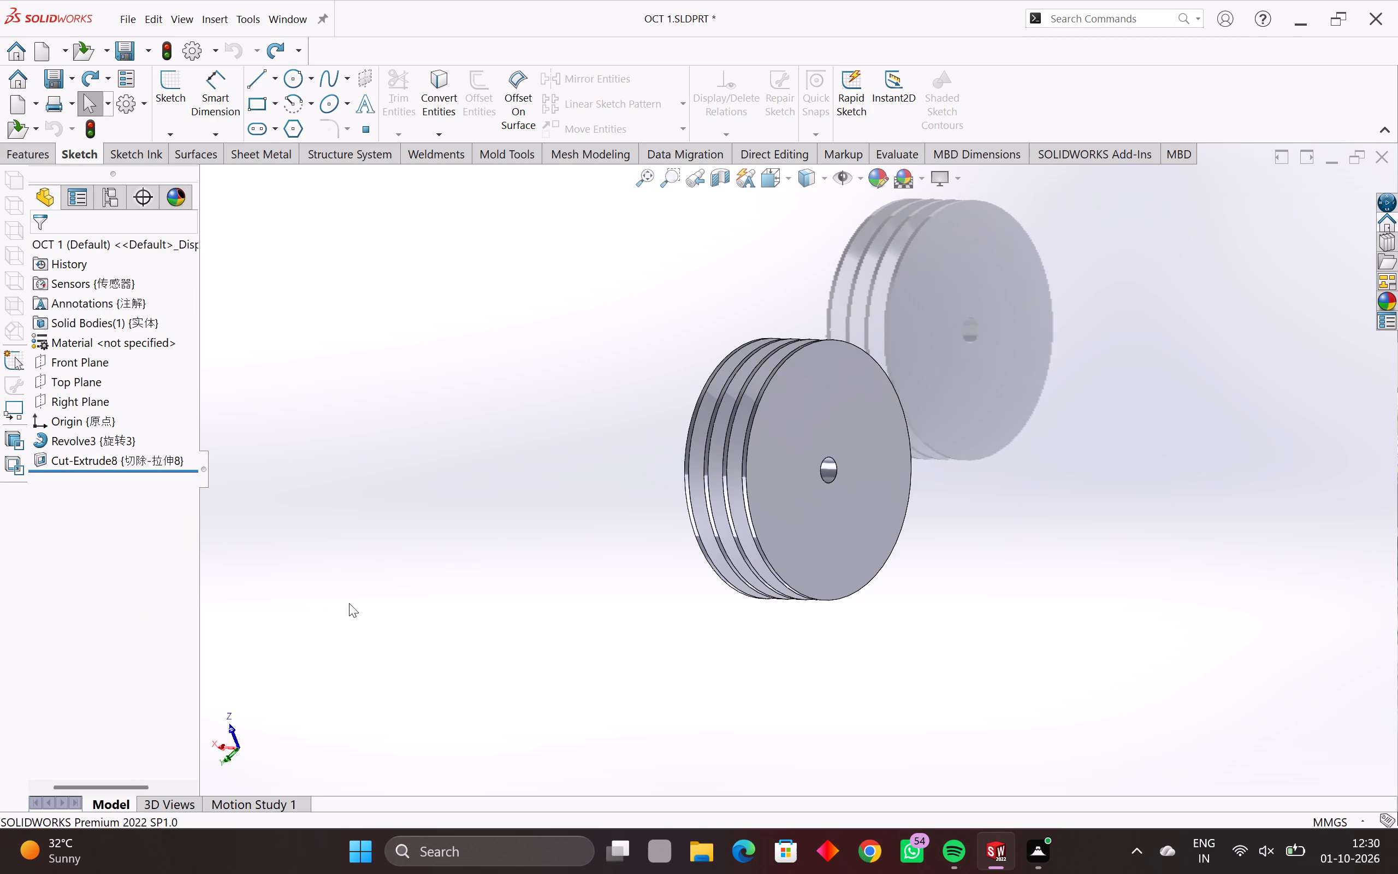
left_click(226, 96)
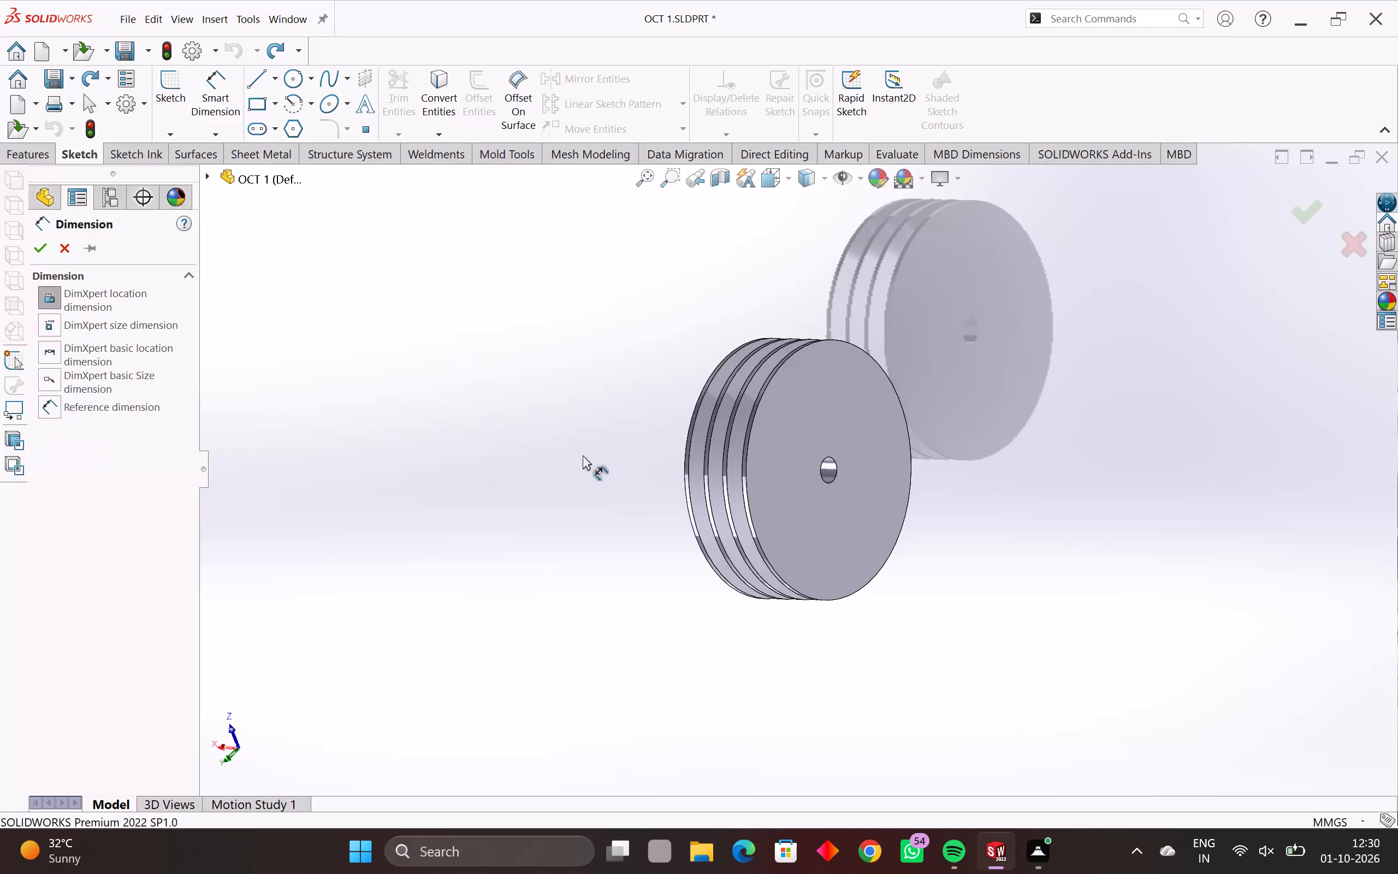
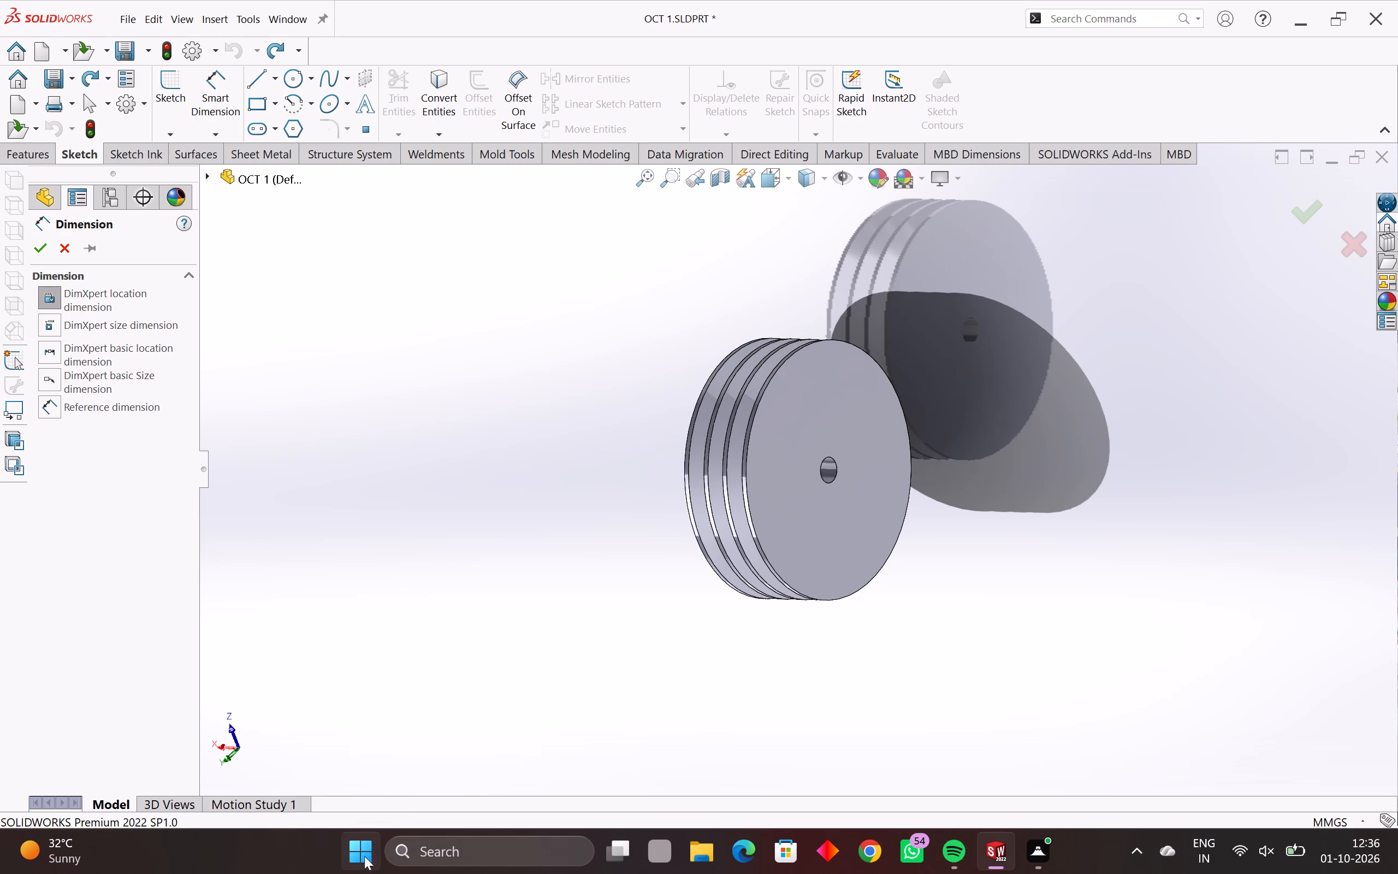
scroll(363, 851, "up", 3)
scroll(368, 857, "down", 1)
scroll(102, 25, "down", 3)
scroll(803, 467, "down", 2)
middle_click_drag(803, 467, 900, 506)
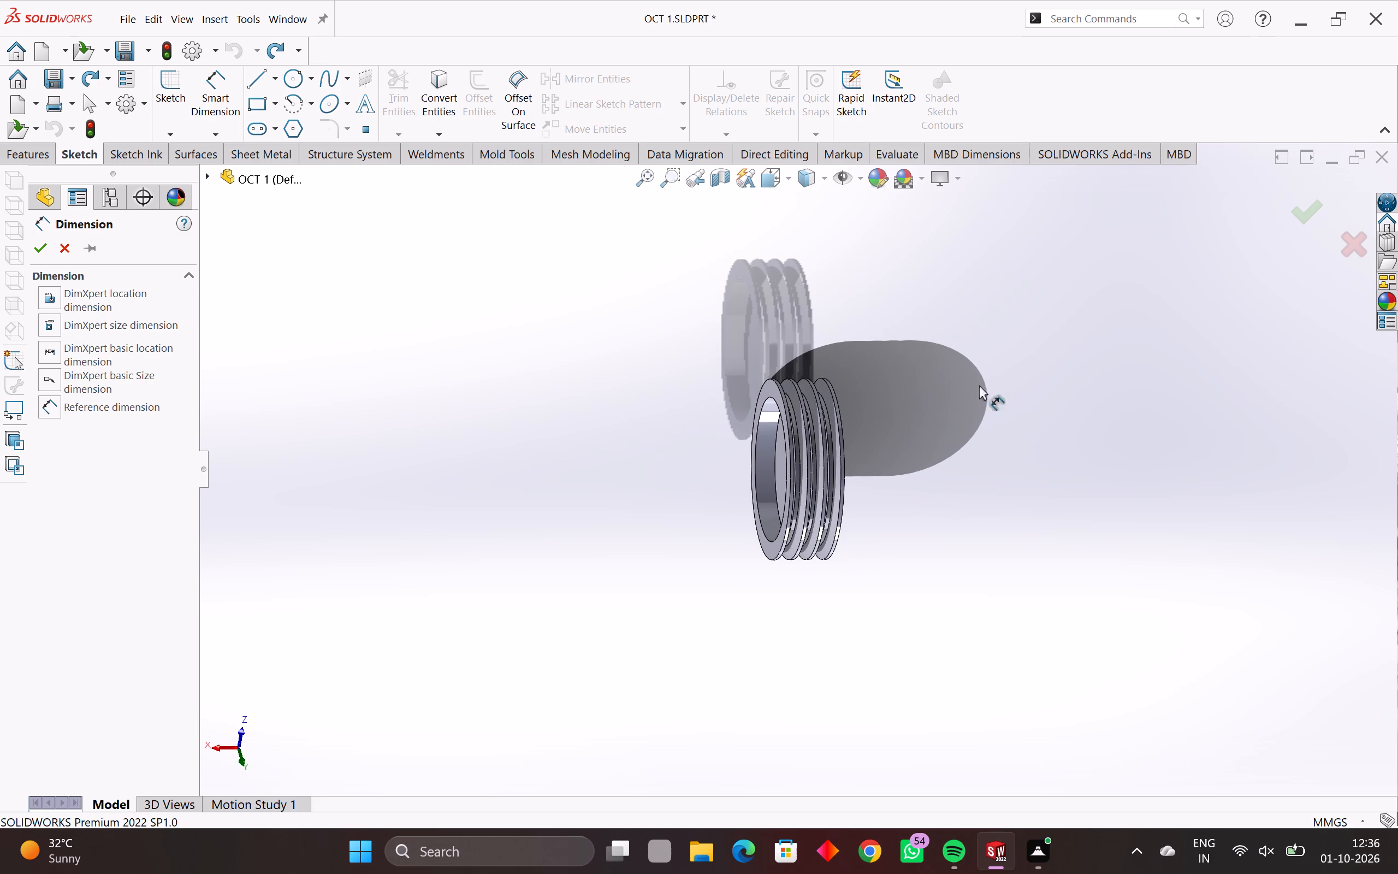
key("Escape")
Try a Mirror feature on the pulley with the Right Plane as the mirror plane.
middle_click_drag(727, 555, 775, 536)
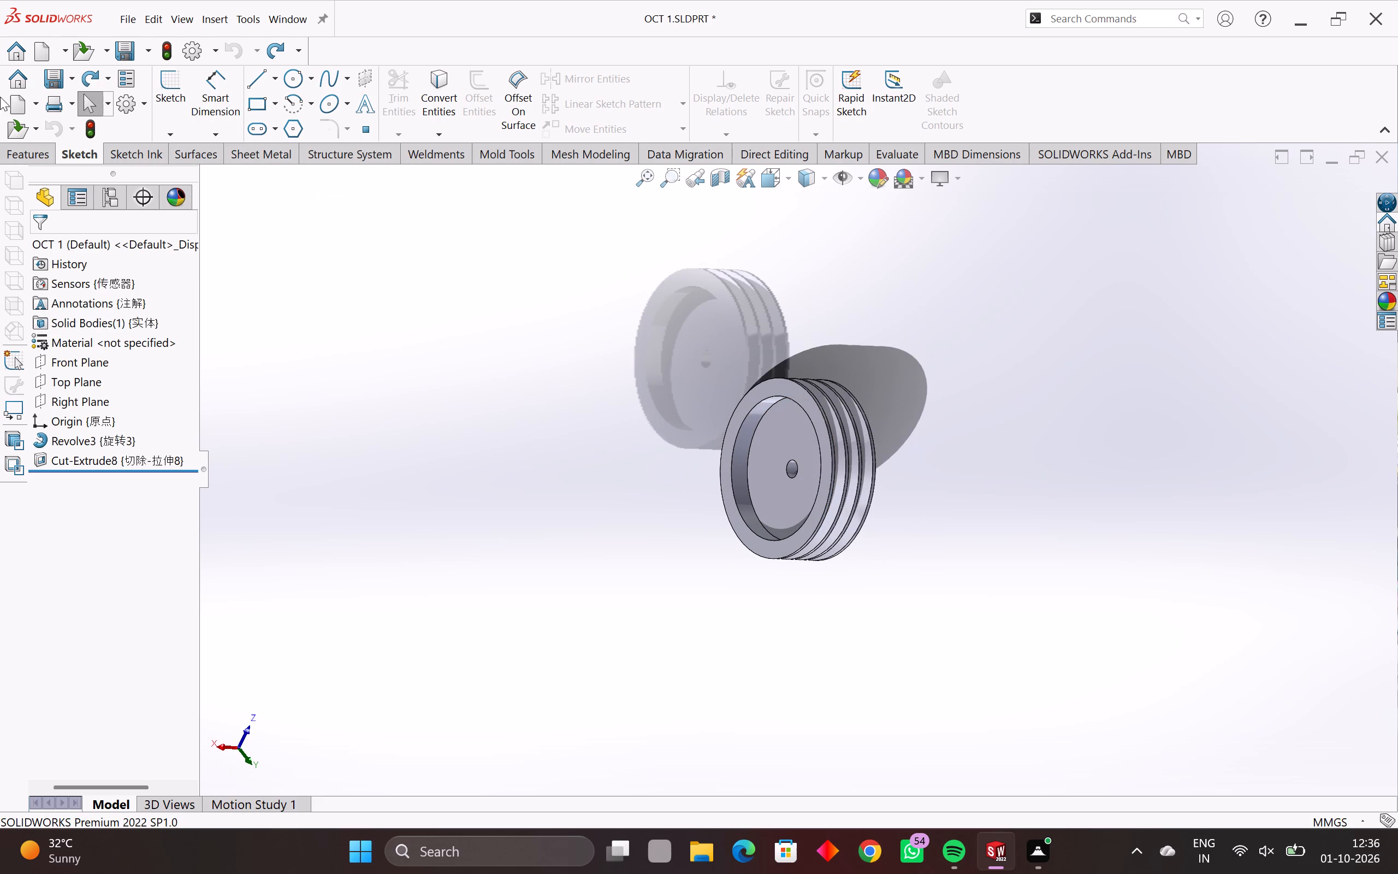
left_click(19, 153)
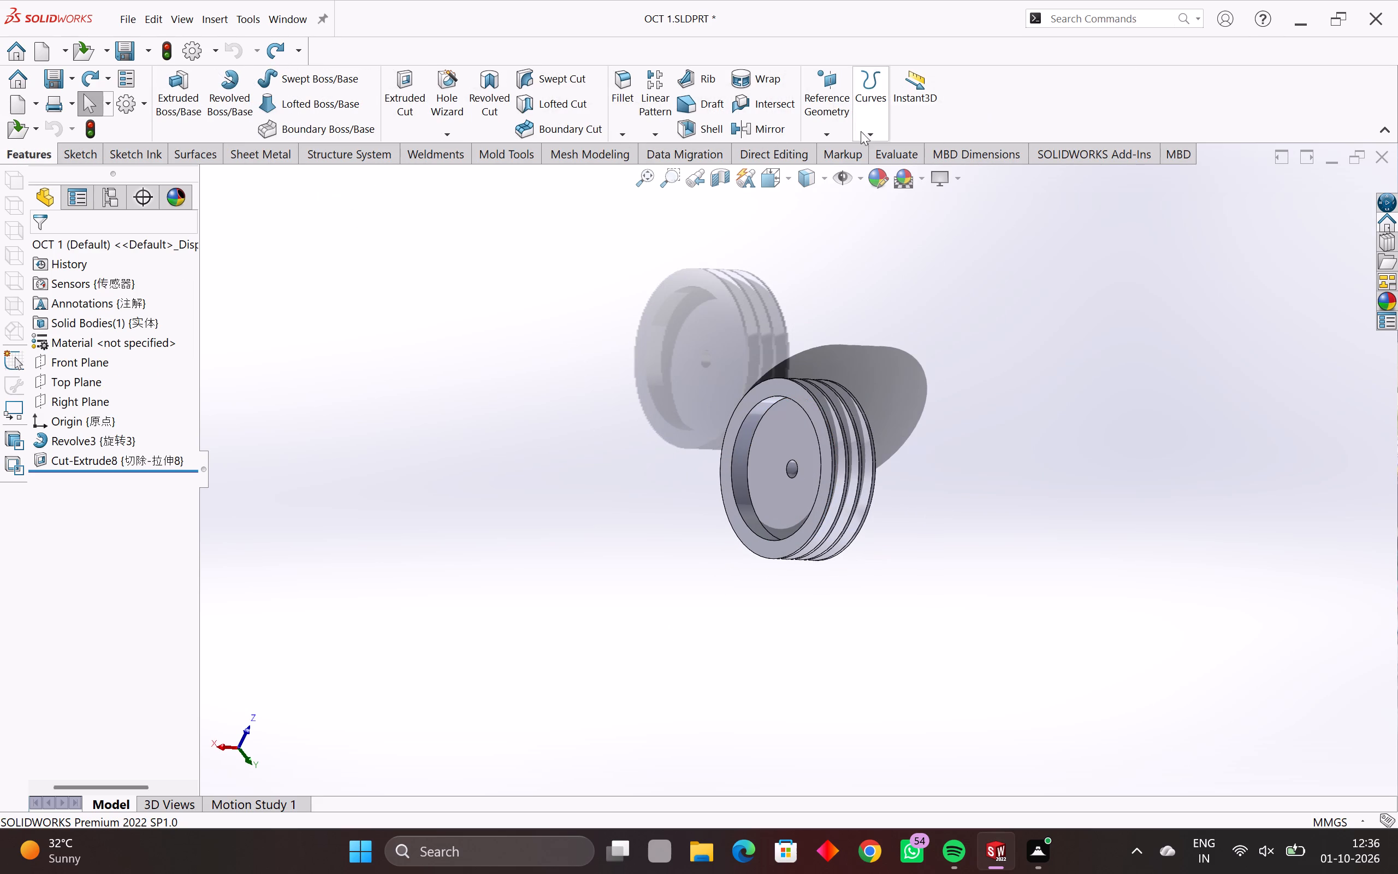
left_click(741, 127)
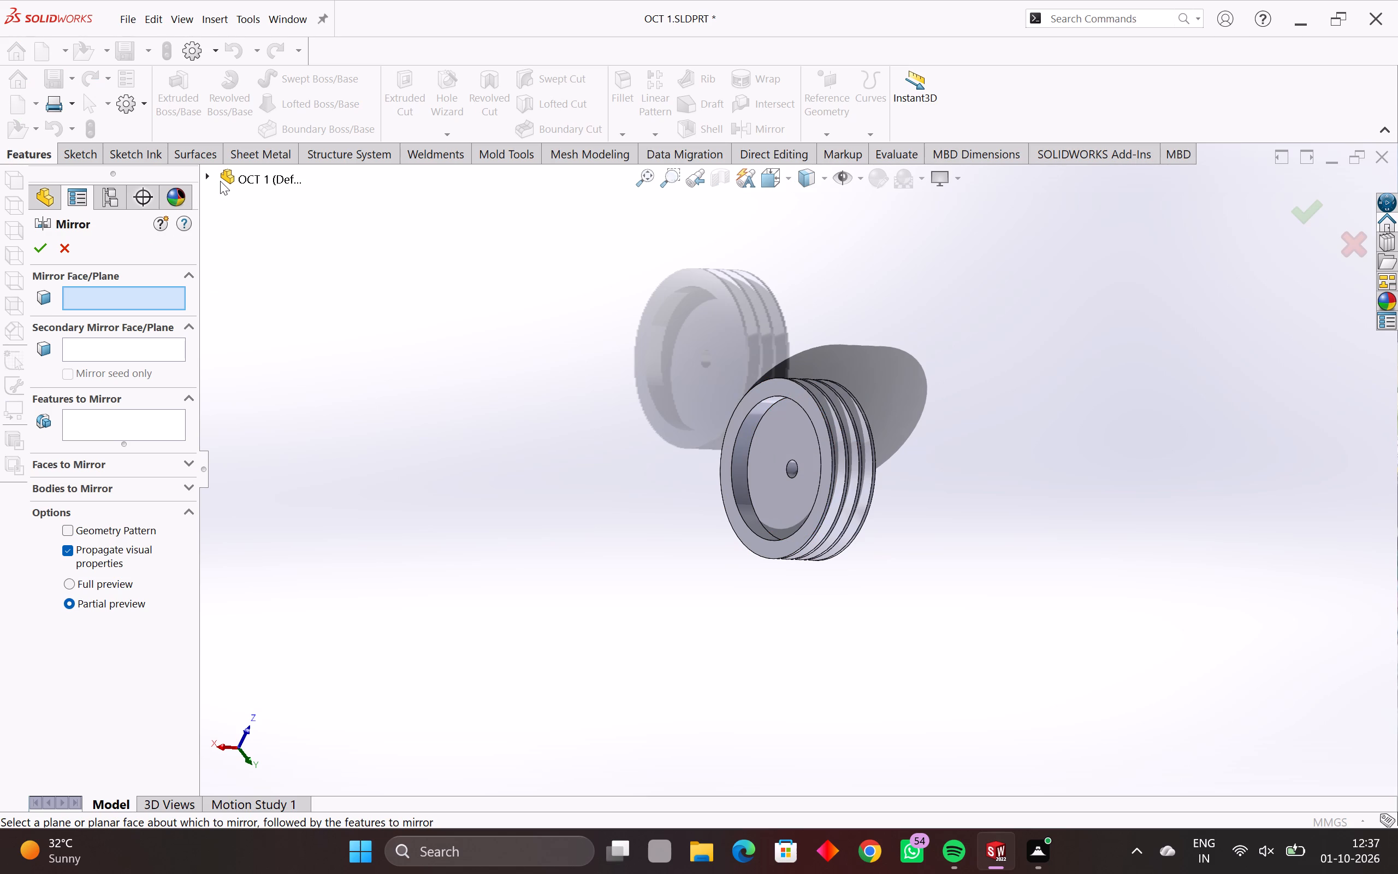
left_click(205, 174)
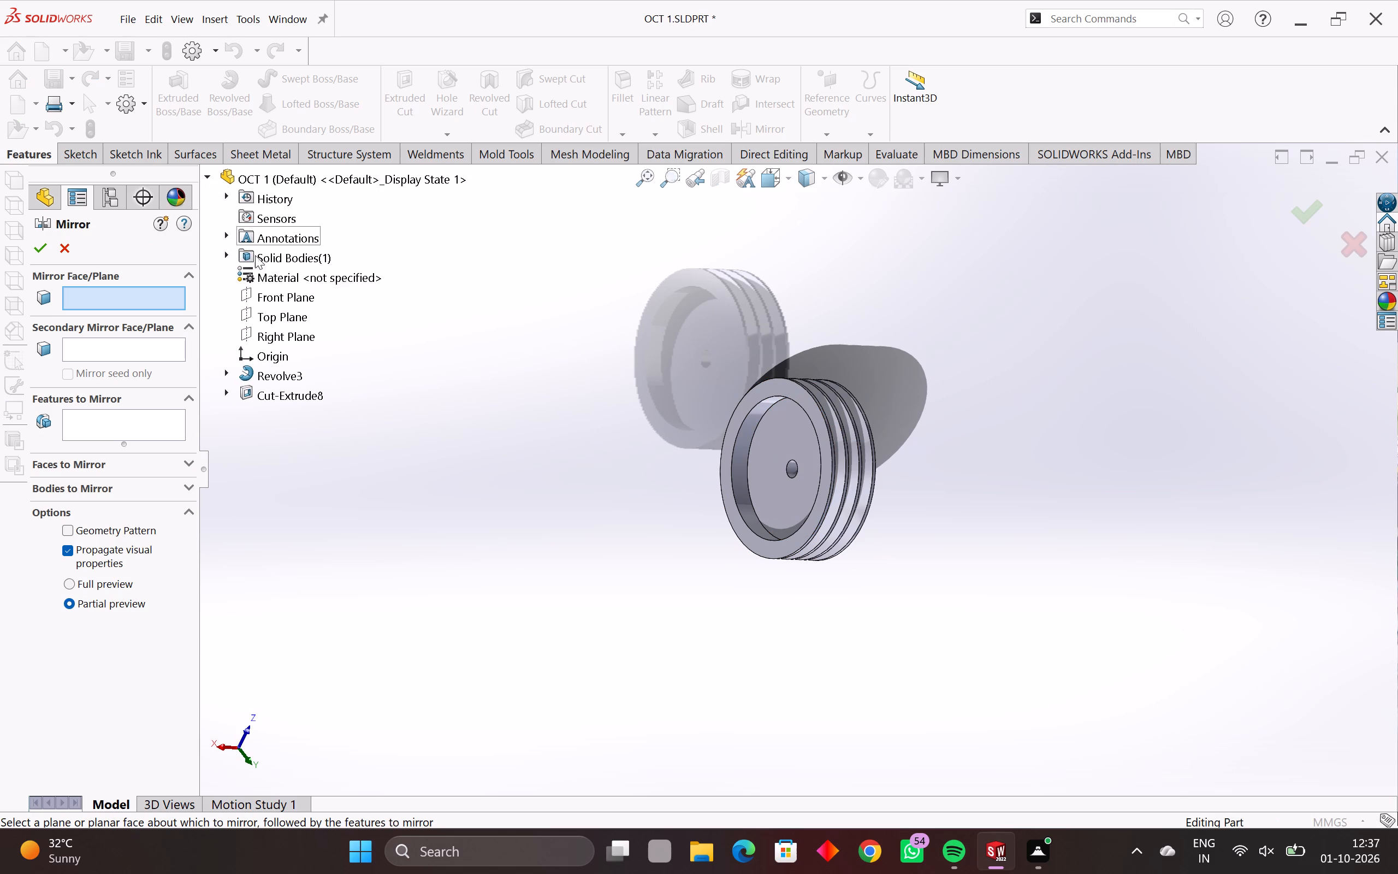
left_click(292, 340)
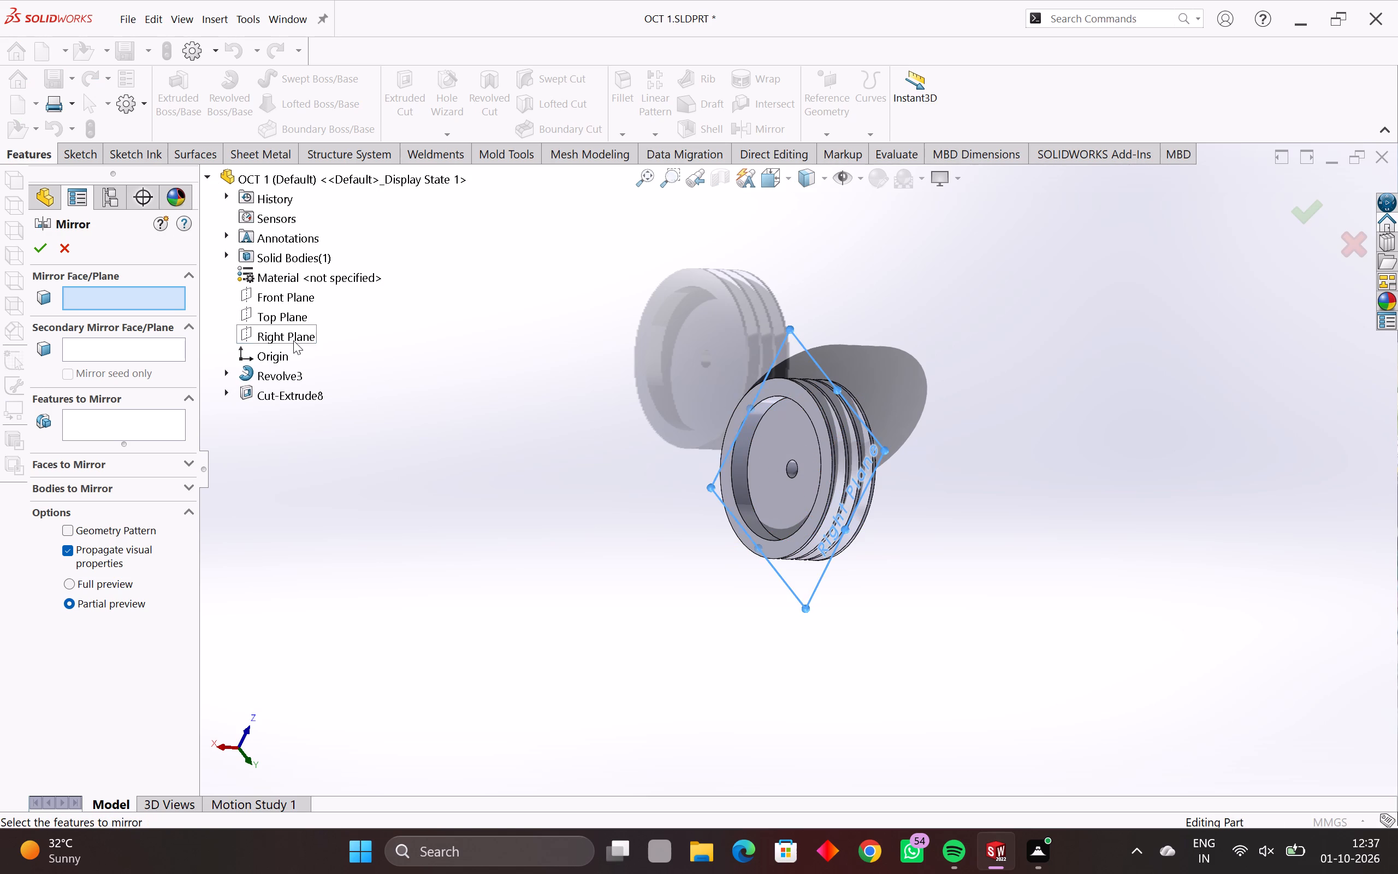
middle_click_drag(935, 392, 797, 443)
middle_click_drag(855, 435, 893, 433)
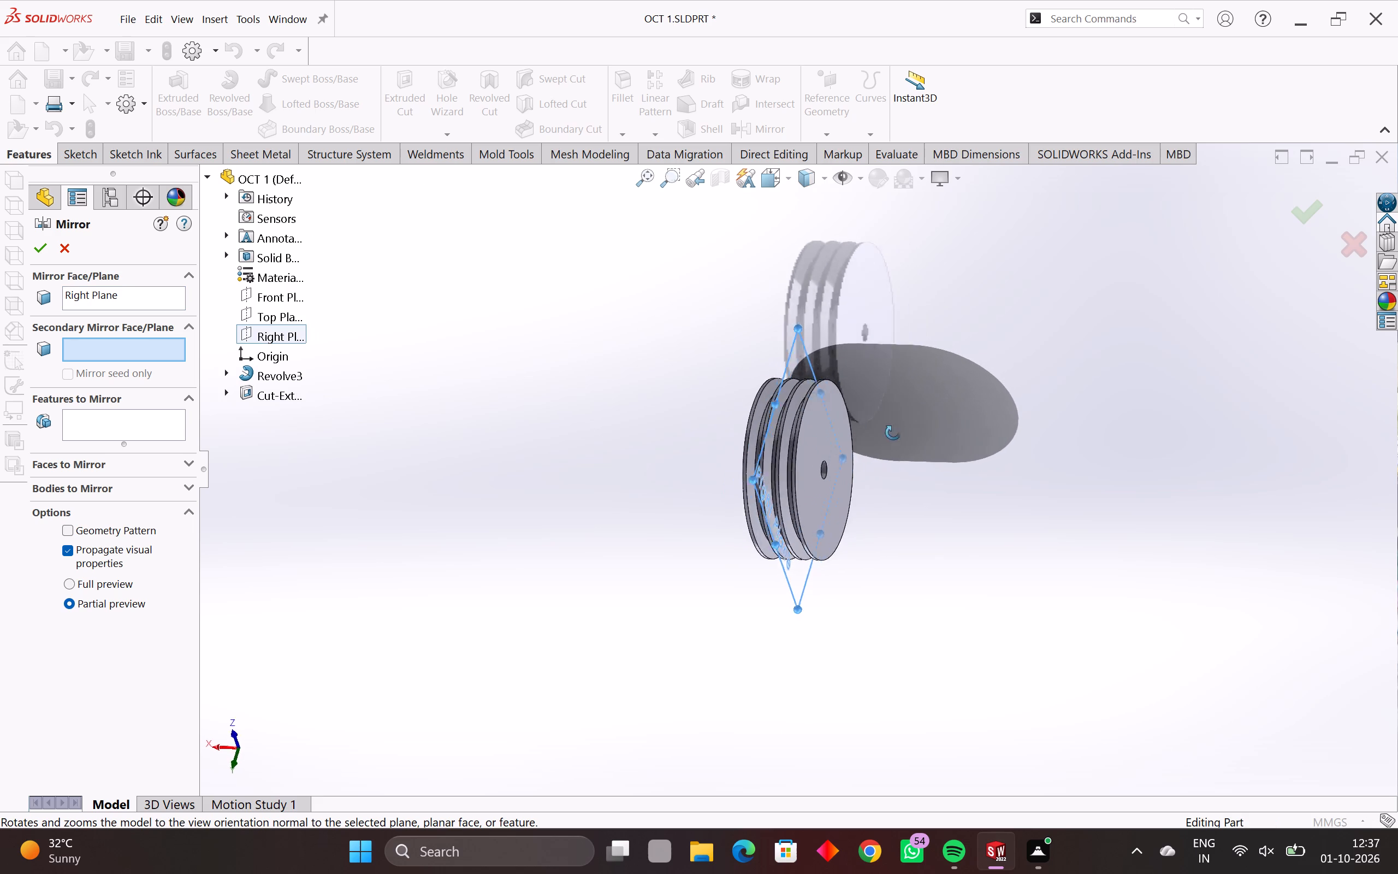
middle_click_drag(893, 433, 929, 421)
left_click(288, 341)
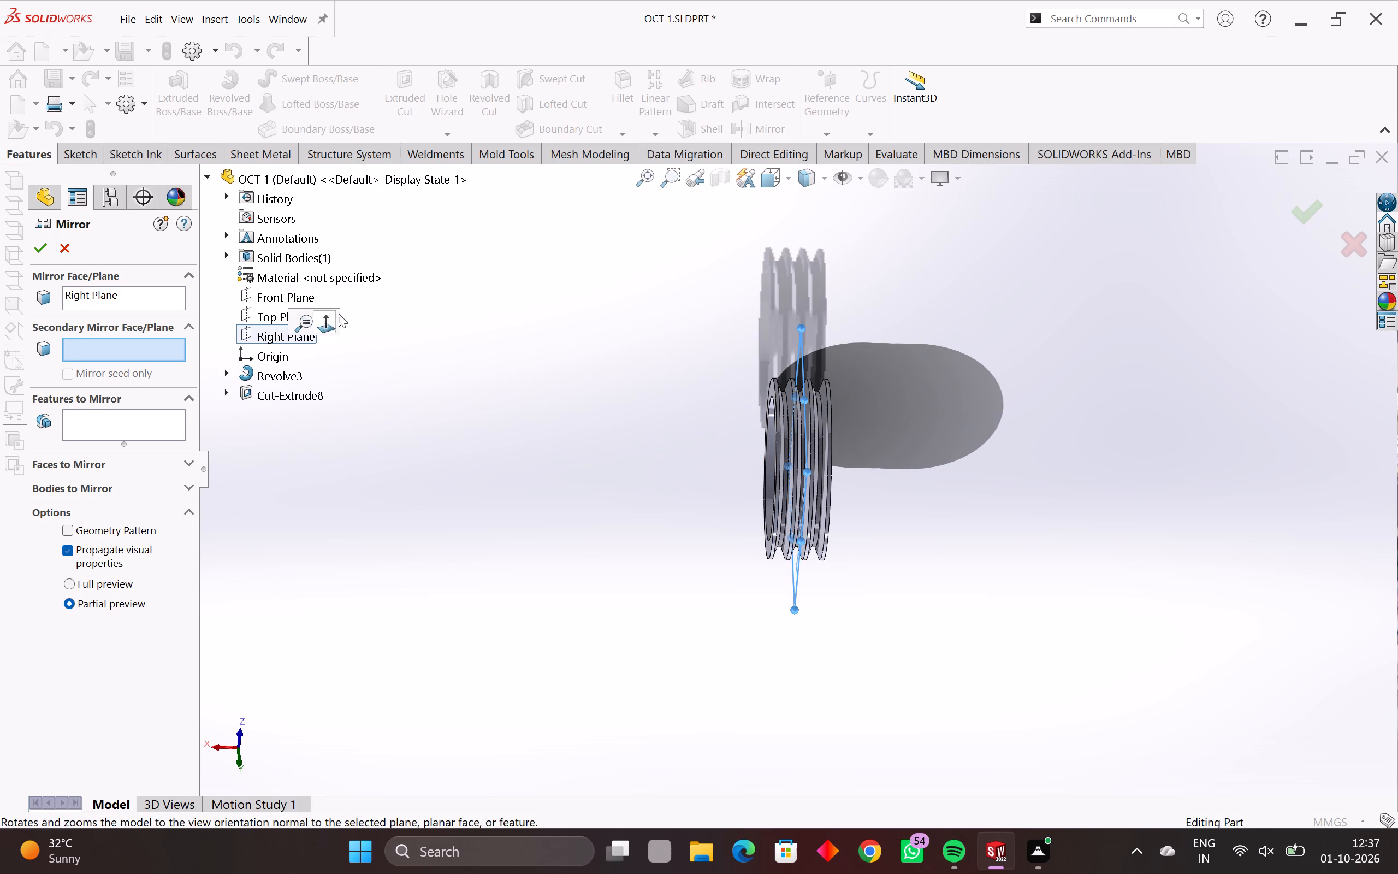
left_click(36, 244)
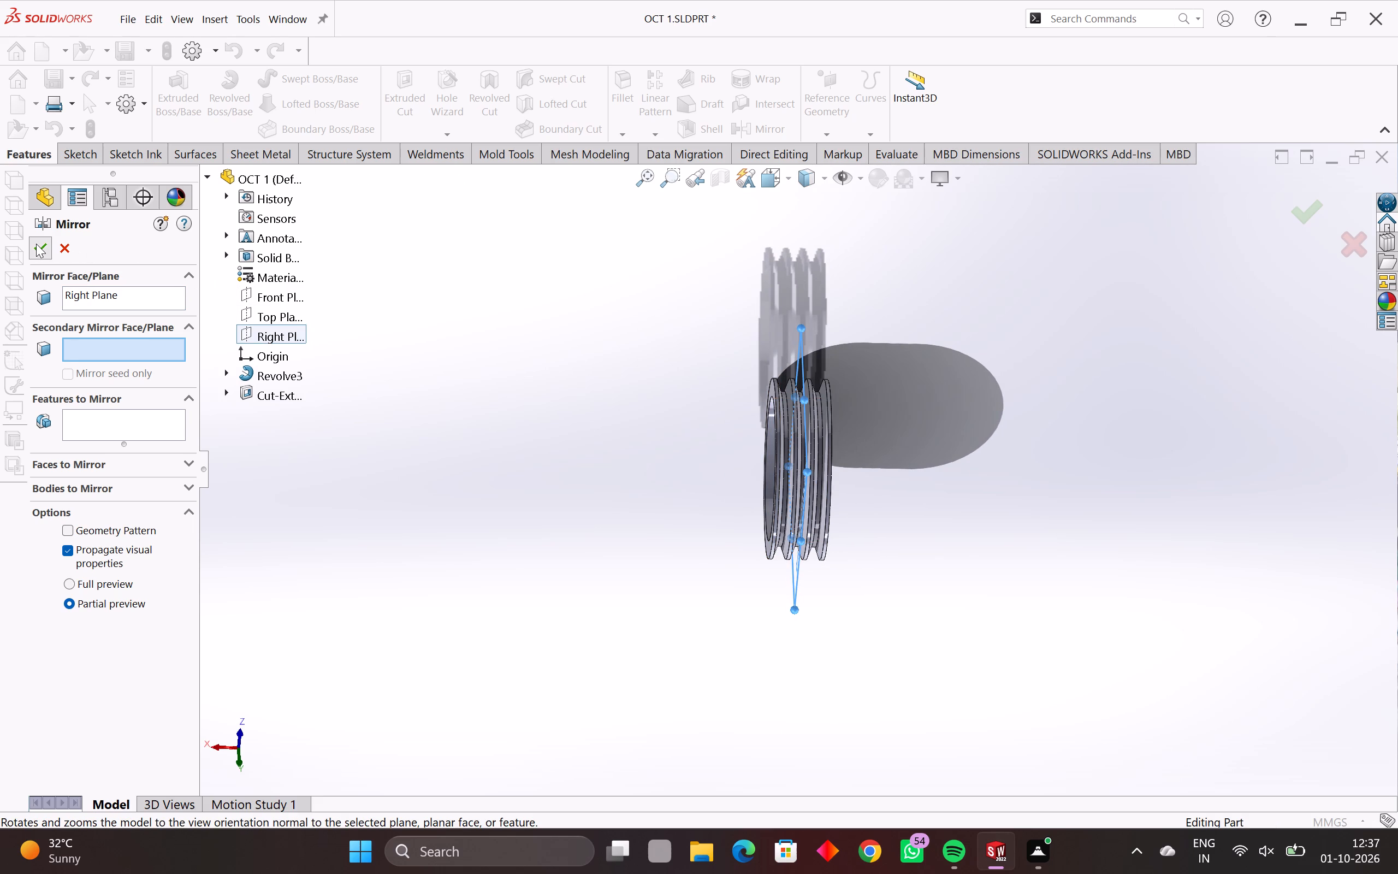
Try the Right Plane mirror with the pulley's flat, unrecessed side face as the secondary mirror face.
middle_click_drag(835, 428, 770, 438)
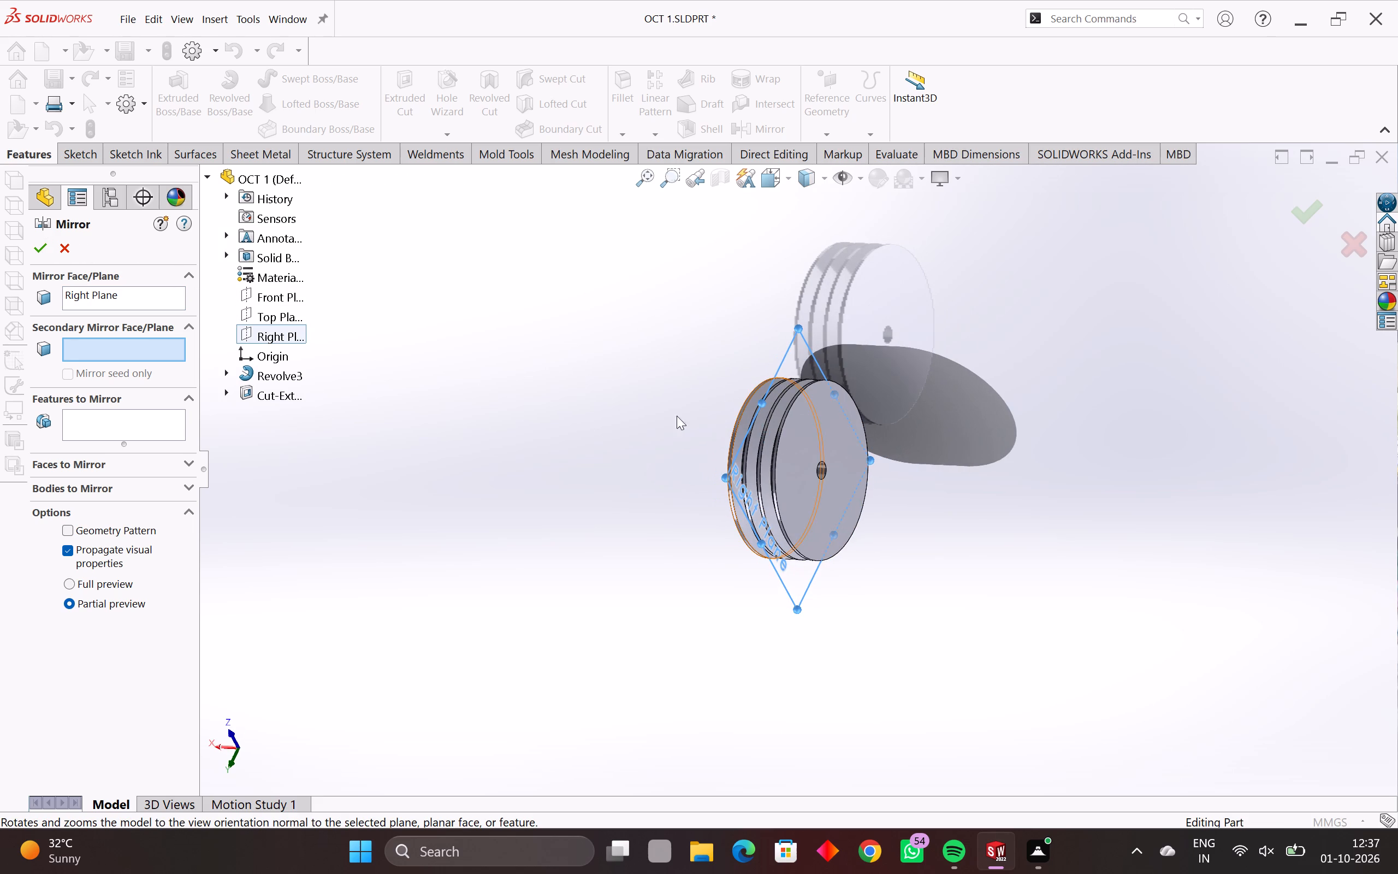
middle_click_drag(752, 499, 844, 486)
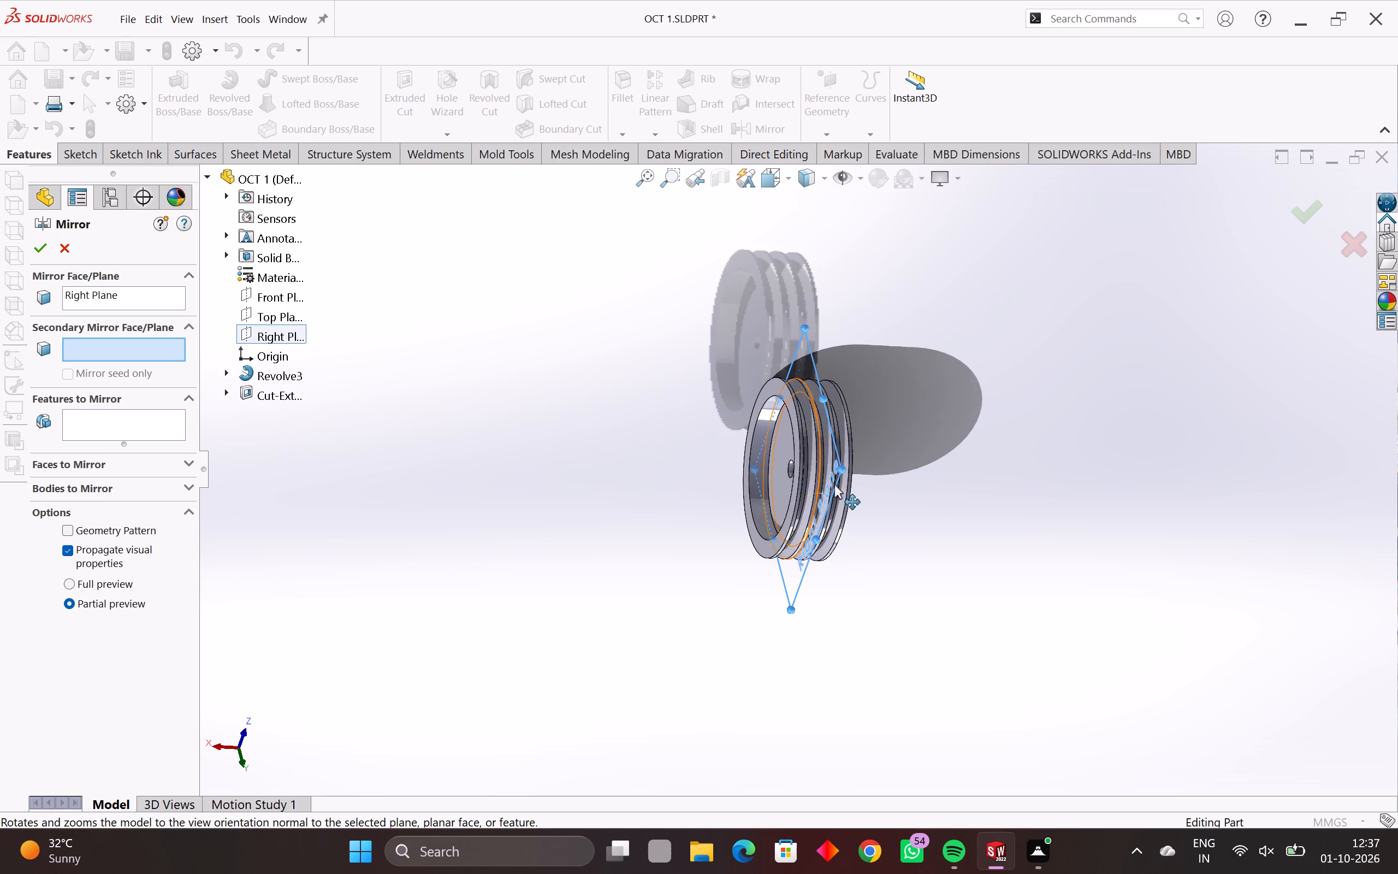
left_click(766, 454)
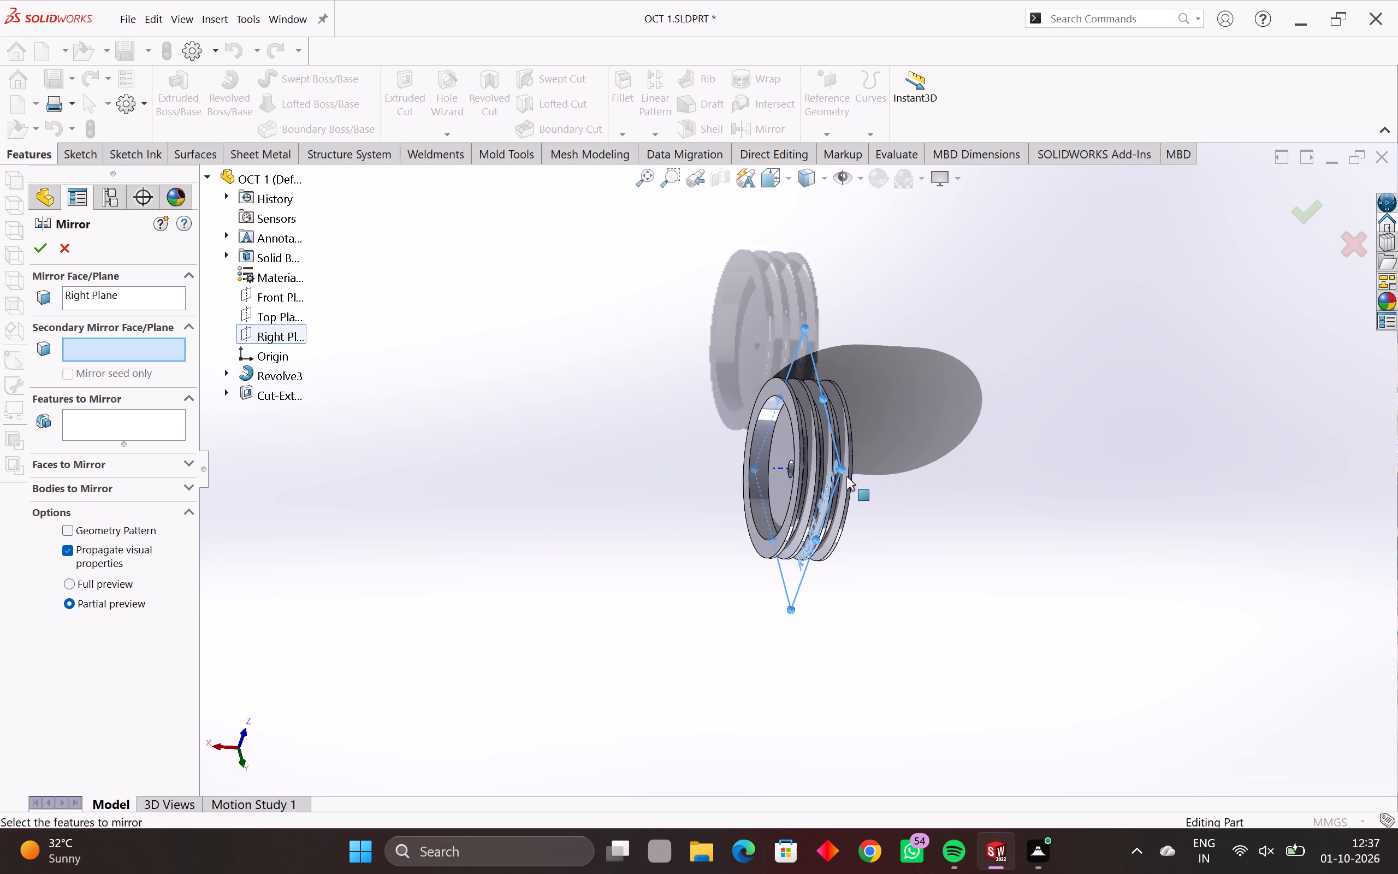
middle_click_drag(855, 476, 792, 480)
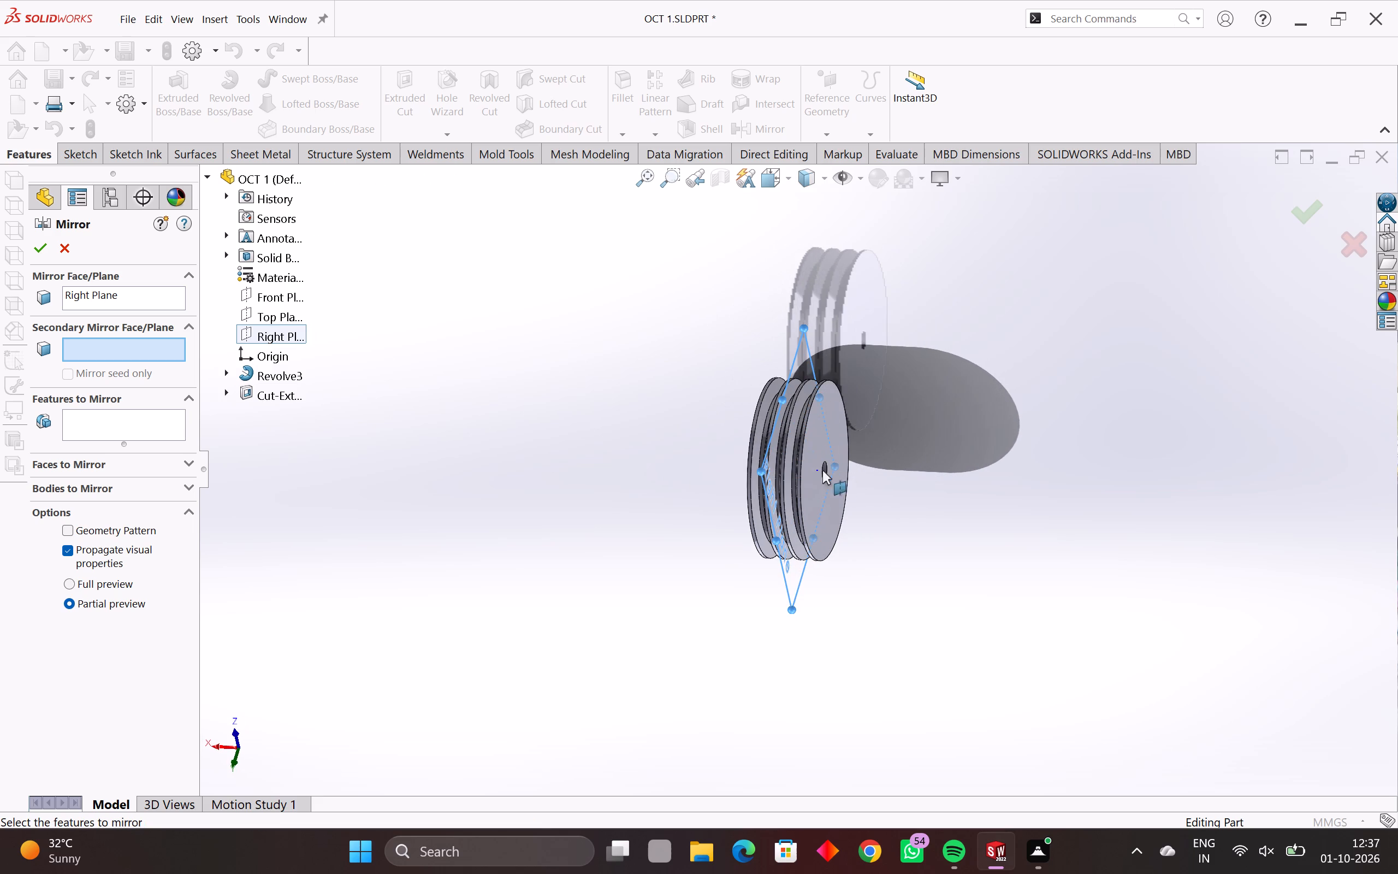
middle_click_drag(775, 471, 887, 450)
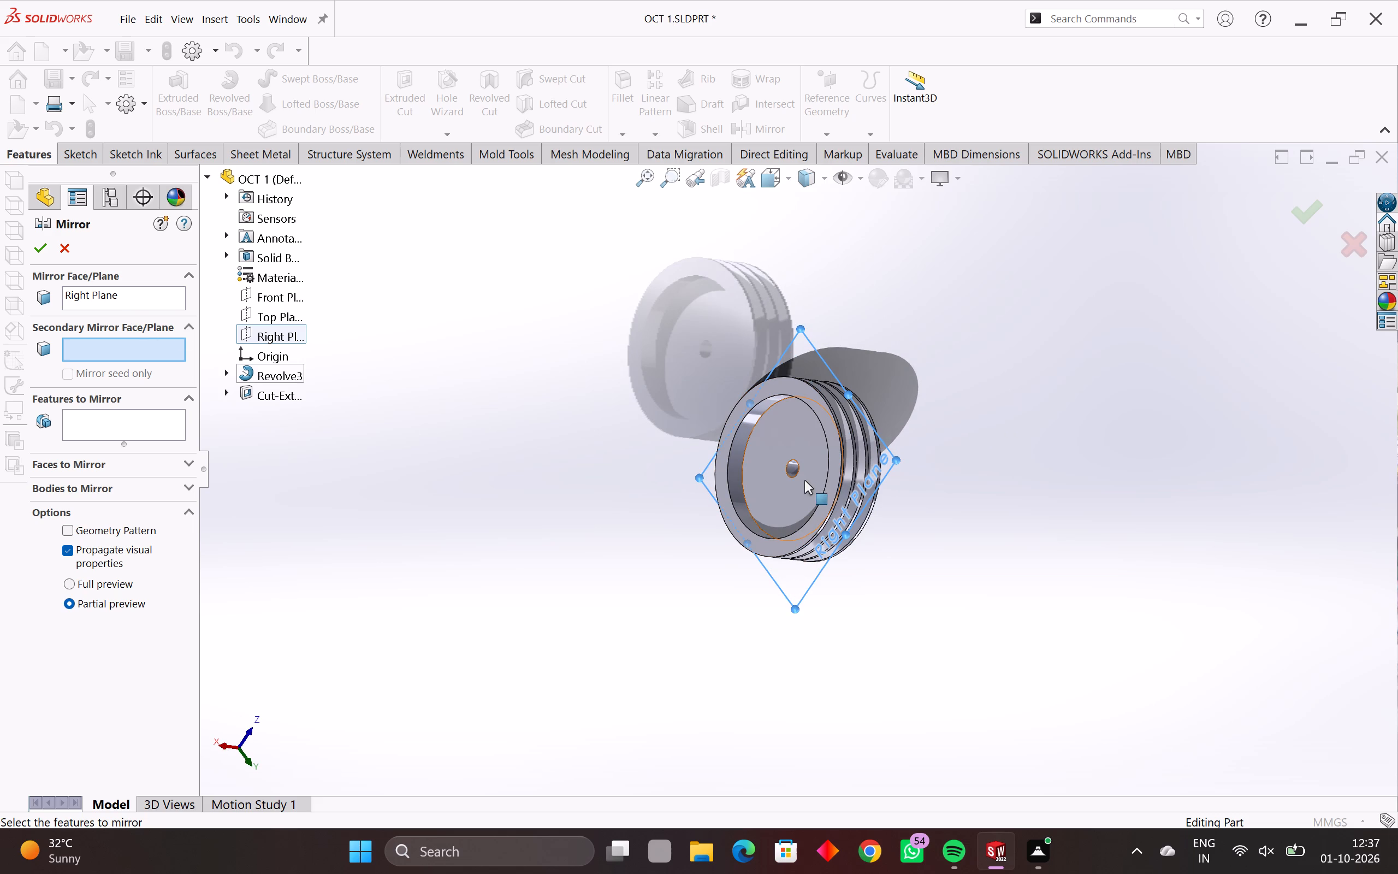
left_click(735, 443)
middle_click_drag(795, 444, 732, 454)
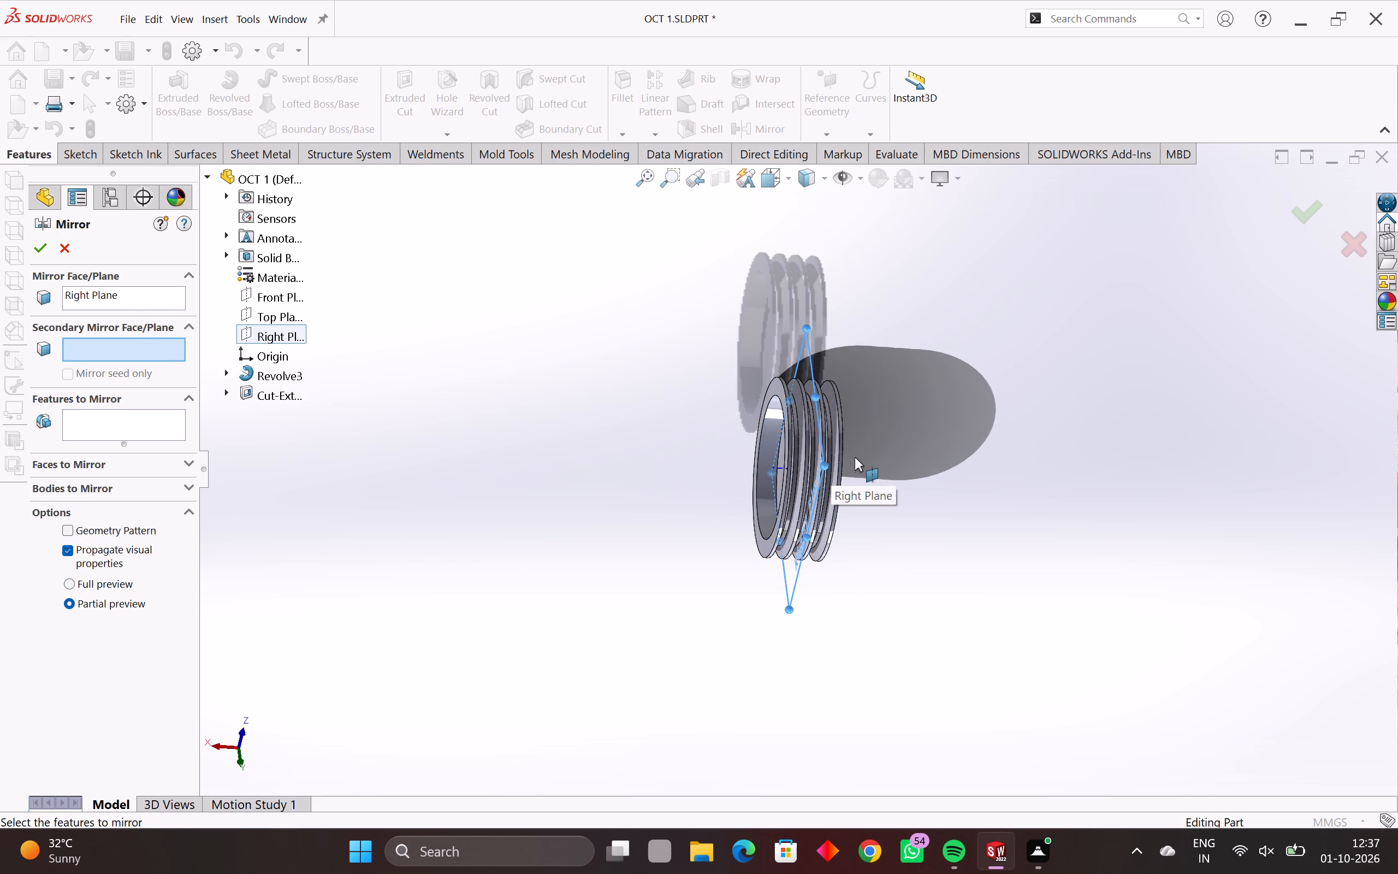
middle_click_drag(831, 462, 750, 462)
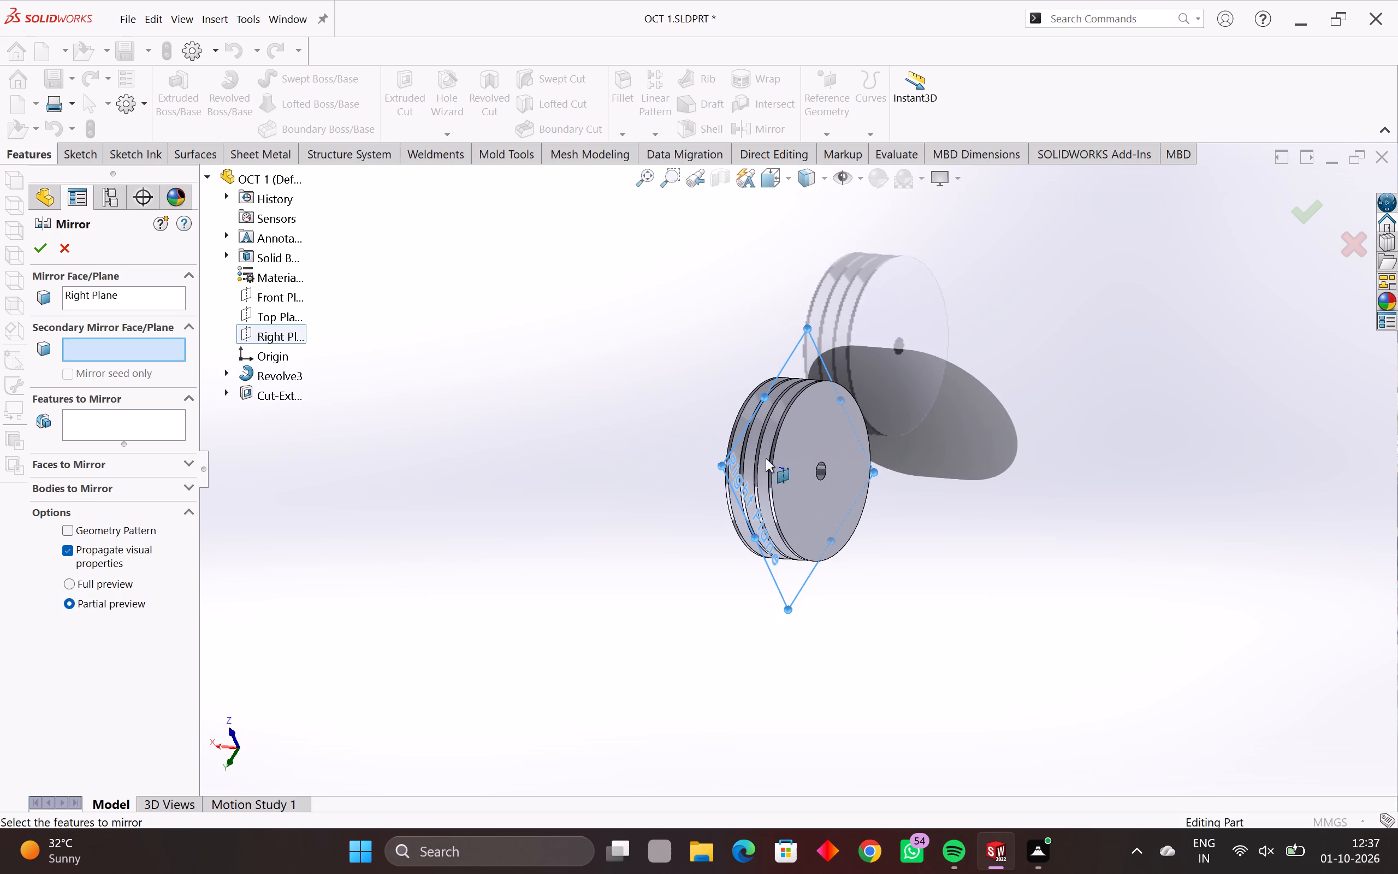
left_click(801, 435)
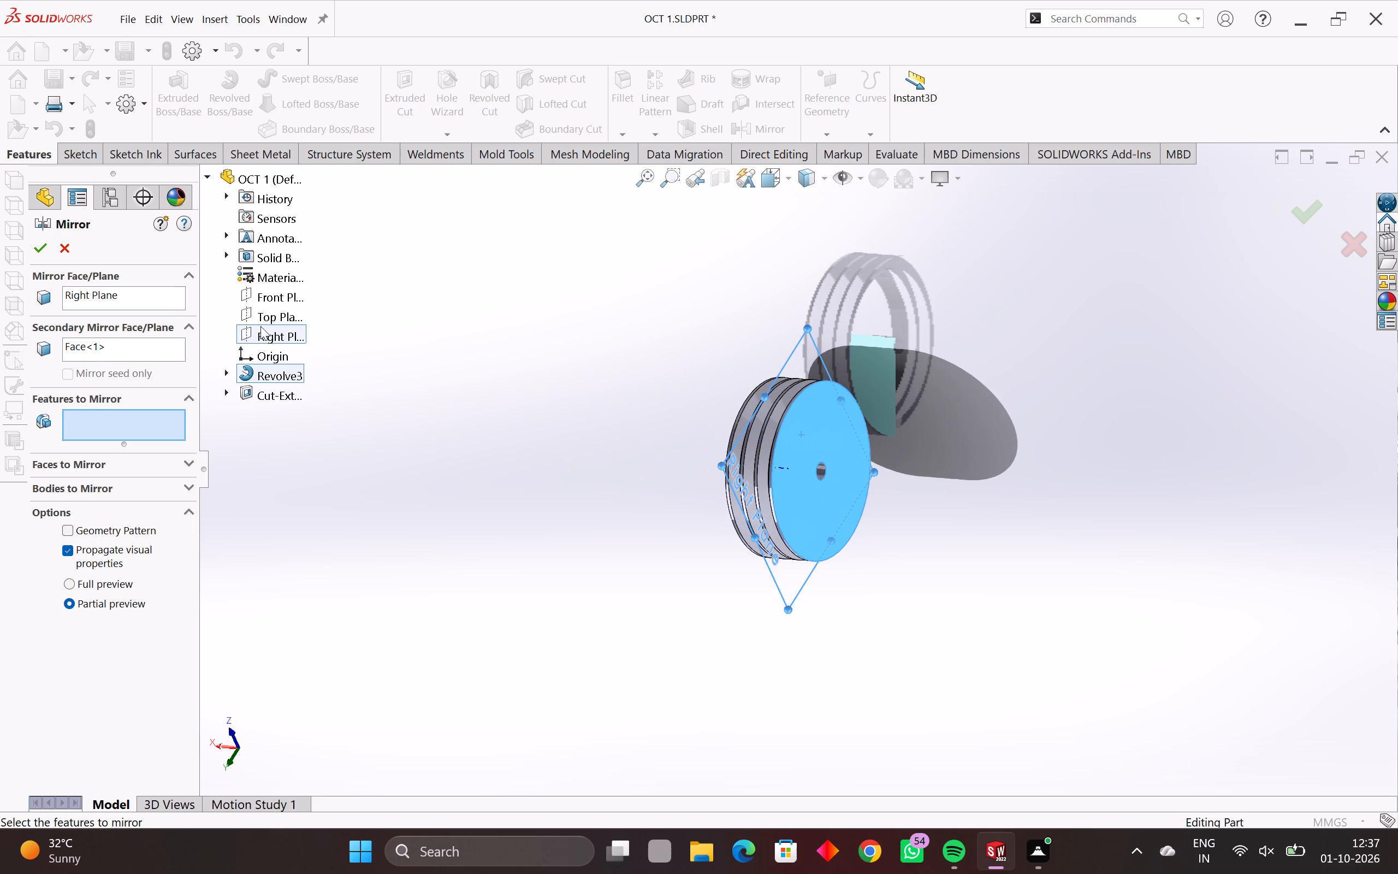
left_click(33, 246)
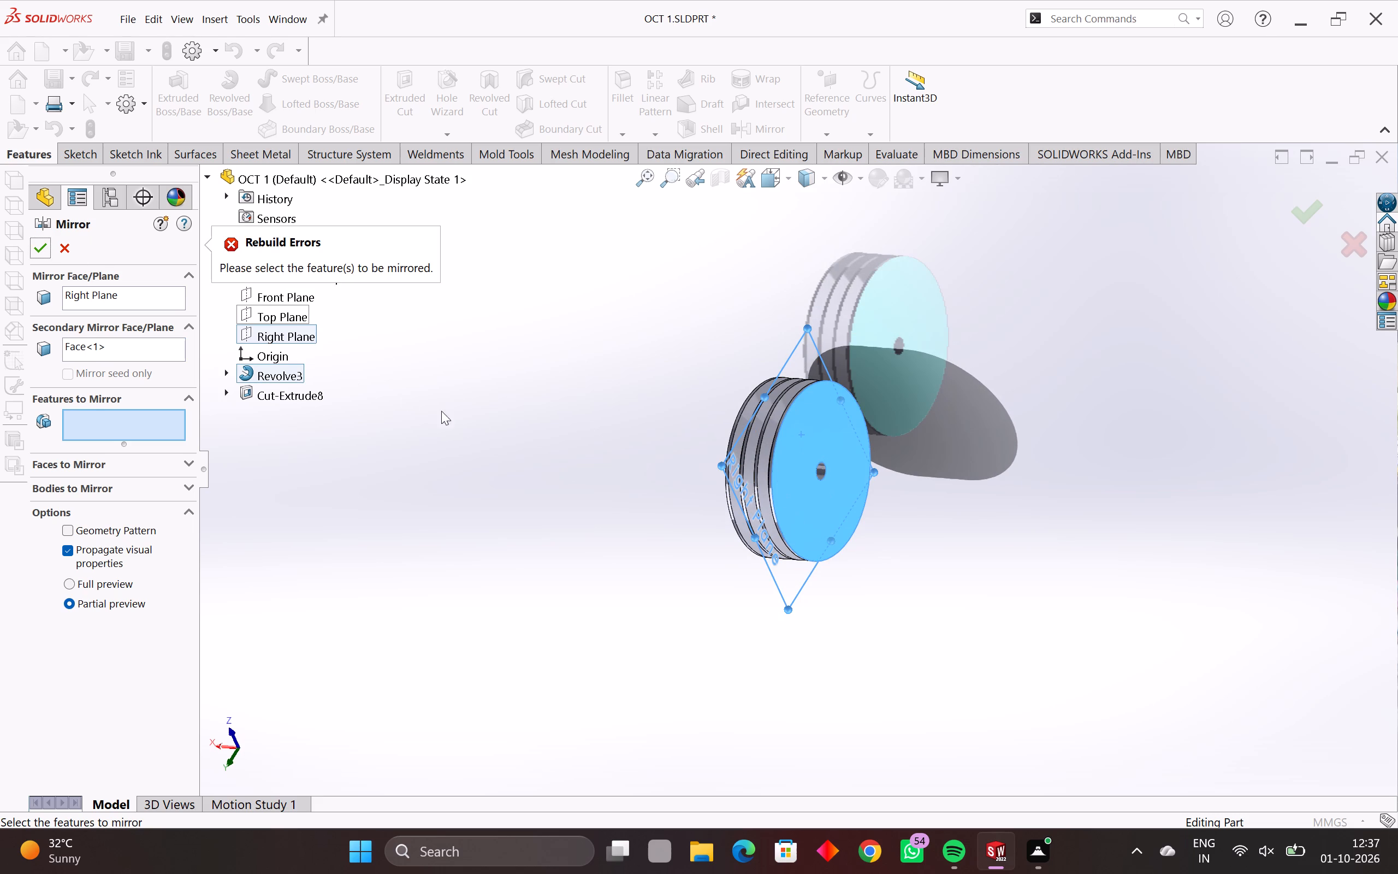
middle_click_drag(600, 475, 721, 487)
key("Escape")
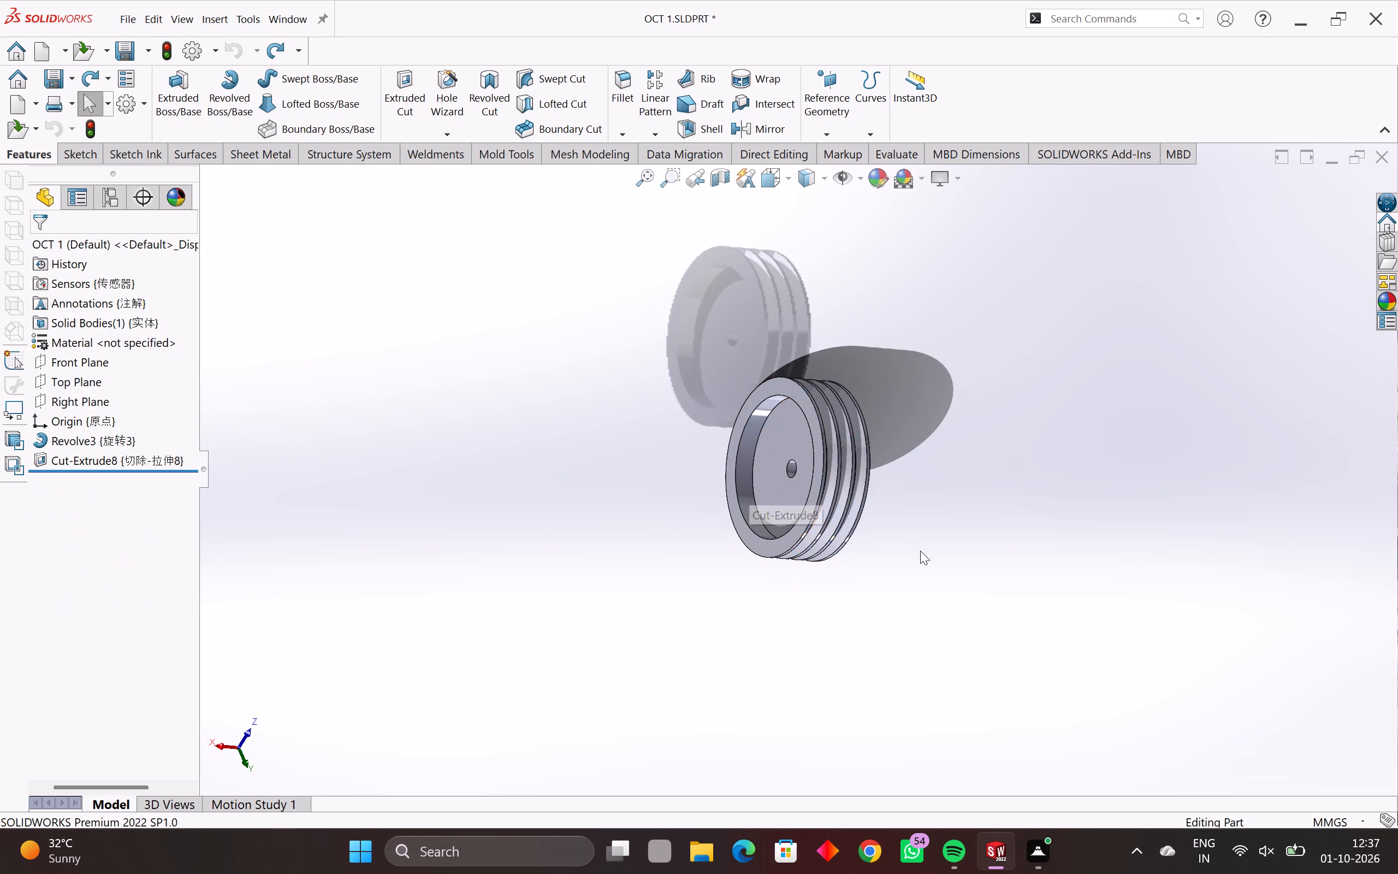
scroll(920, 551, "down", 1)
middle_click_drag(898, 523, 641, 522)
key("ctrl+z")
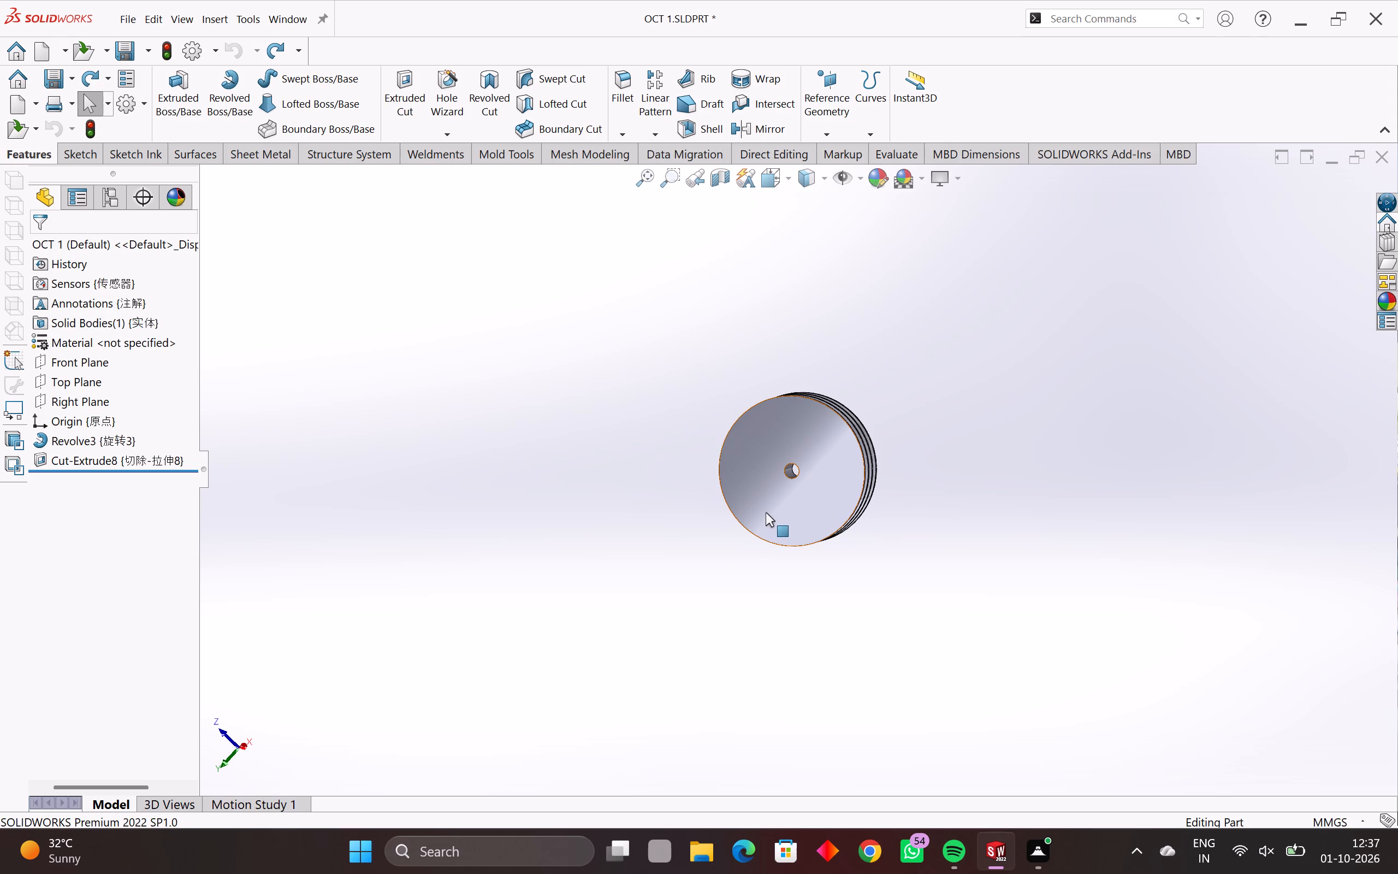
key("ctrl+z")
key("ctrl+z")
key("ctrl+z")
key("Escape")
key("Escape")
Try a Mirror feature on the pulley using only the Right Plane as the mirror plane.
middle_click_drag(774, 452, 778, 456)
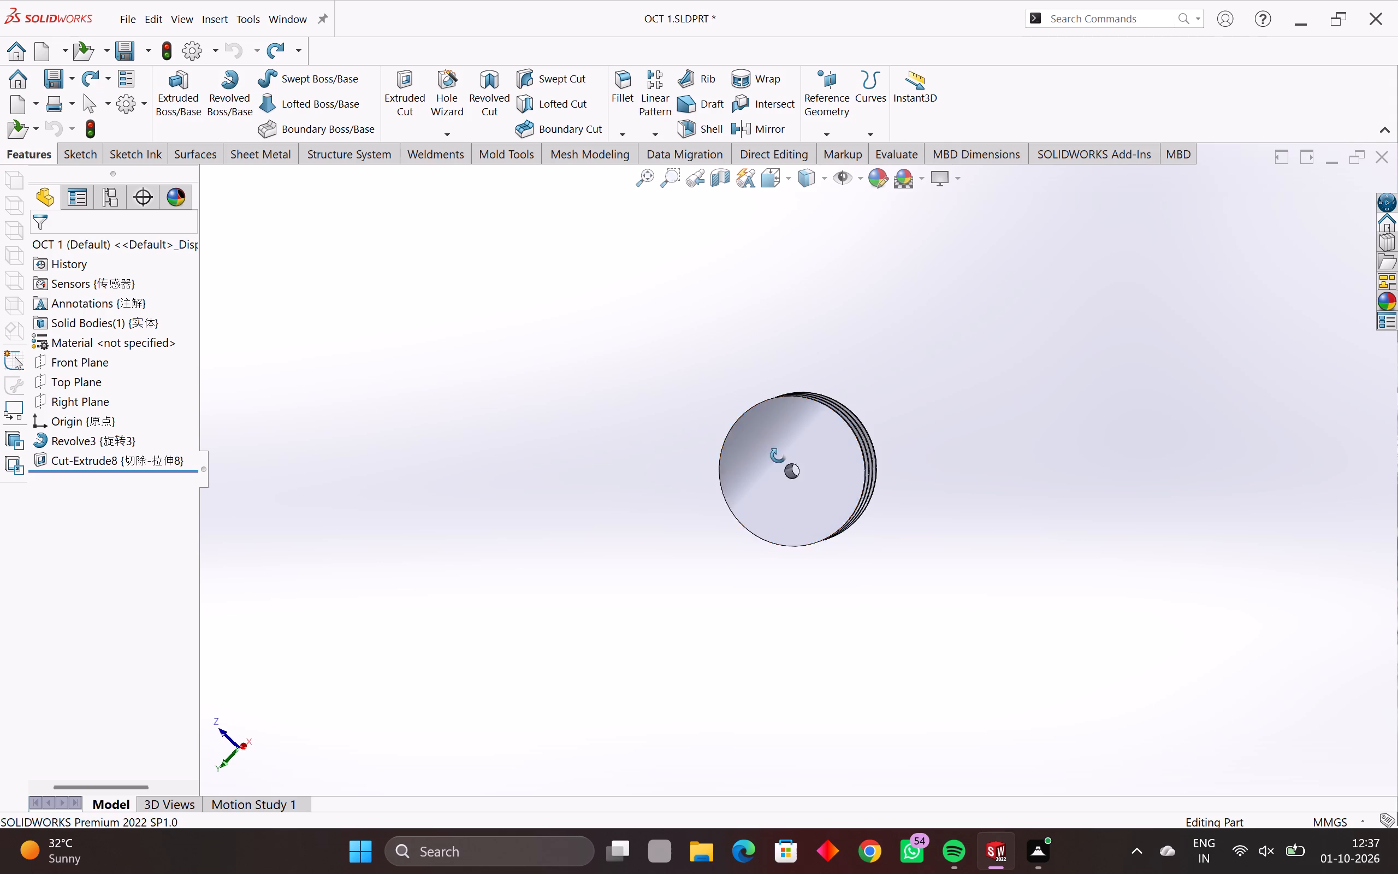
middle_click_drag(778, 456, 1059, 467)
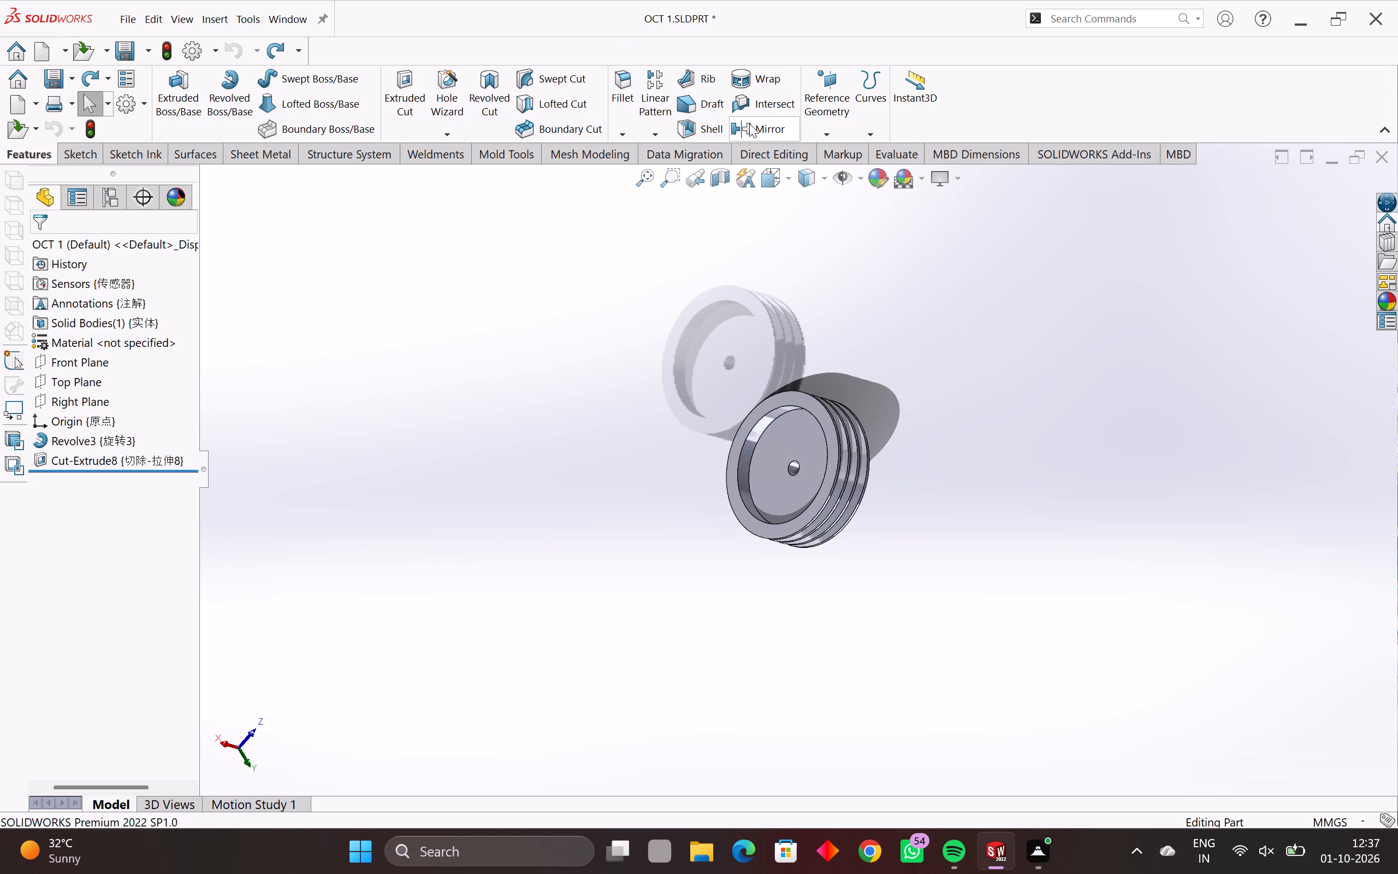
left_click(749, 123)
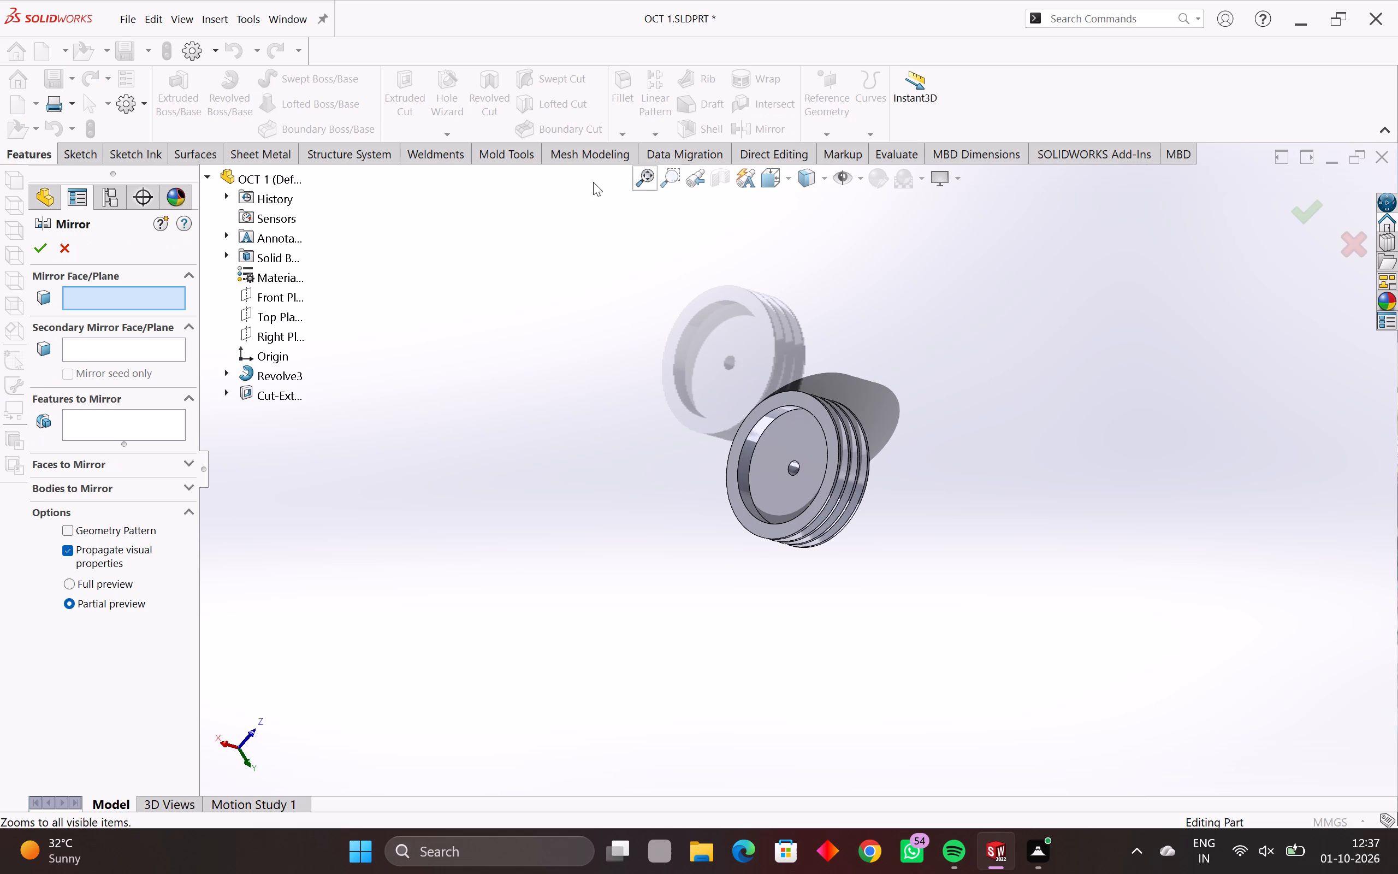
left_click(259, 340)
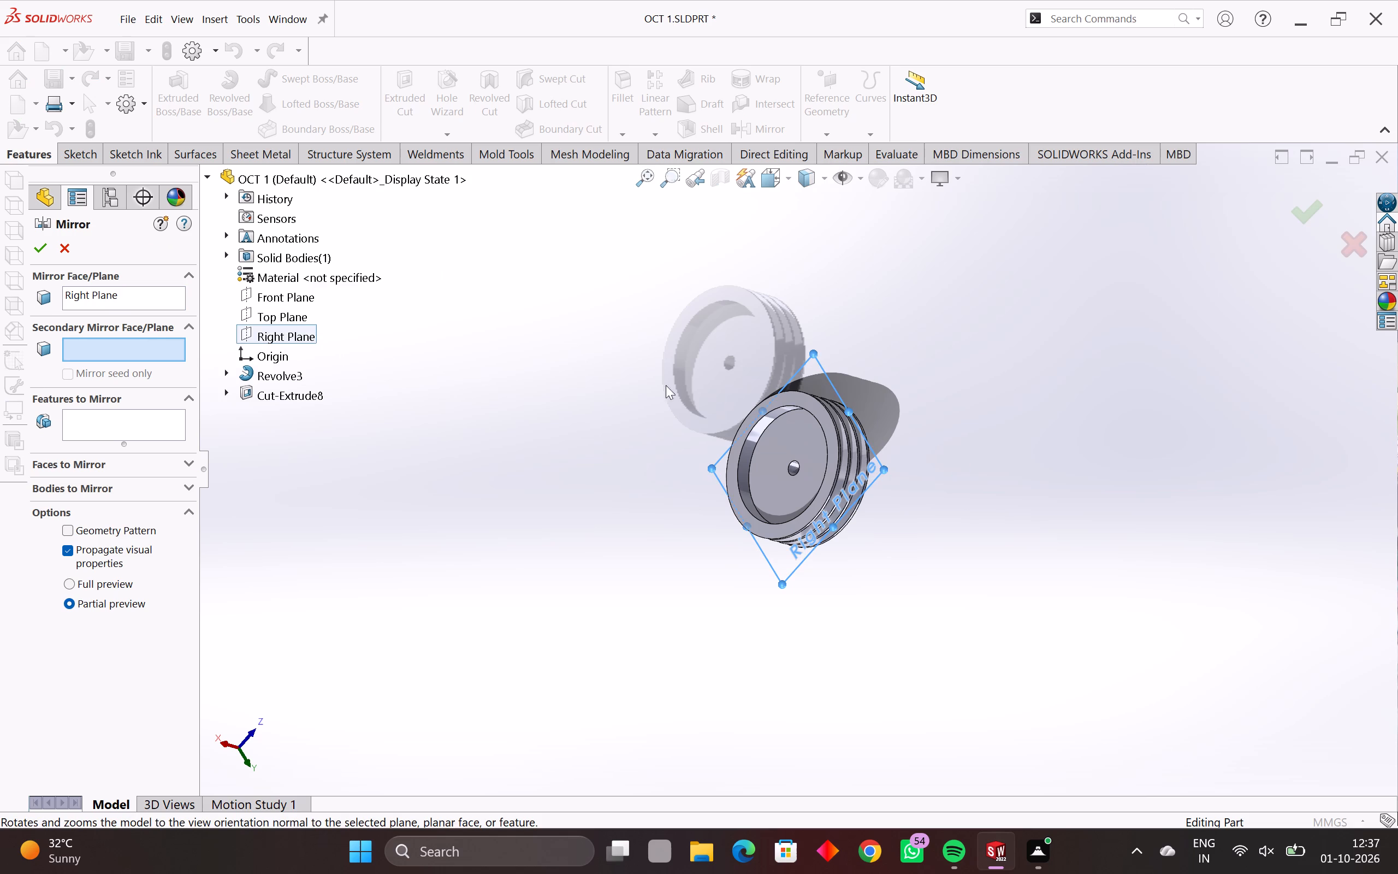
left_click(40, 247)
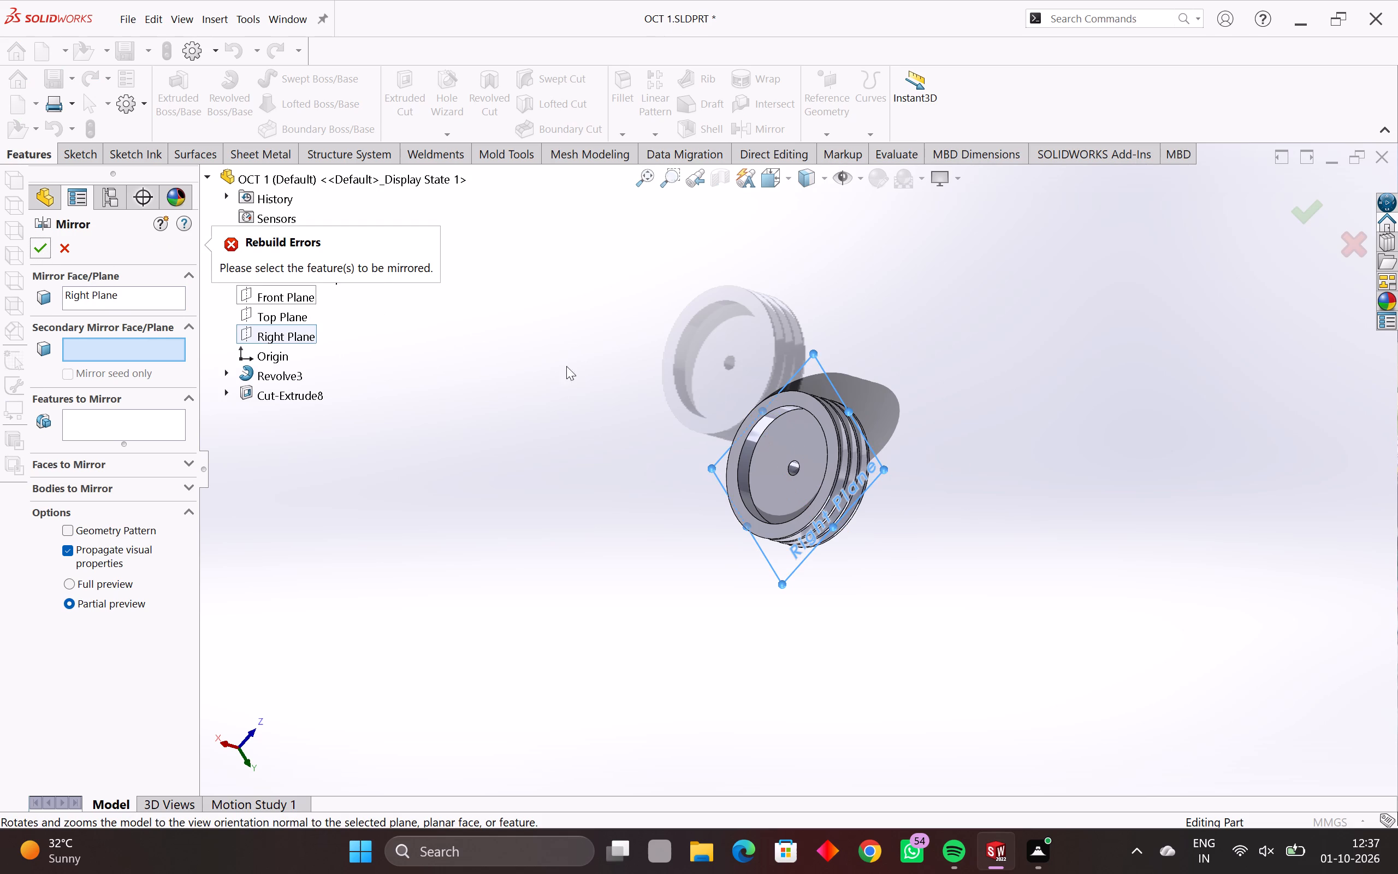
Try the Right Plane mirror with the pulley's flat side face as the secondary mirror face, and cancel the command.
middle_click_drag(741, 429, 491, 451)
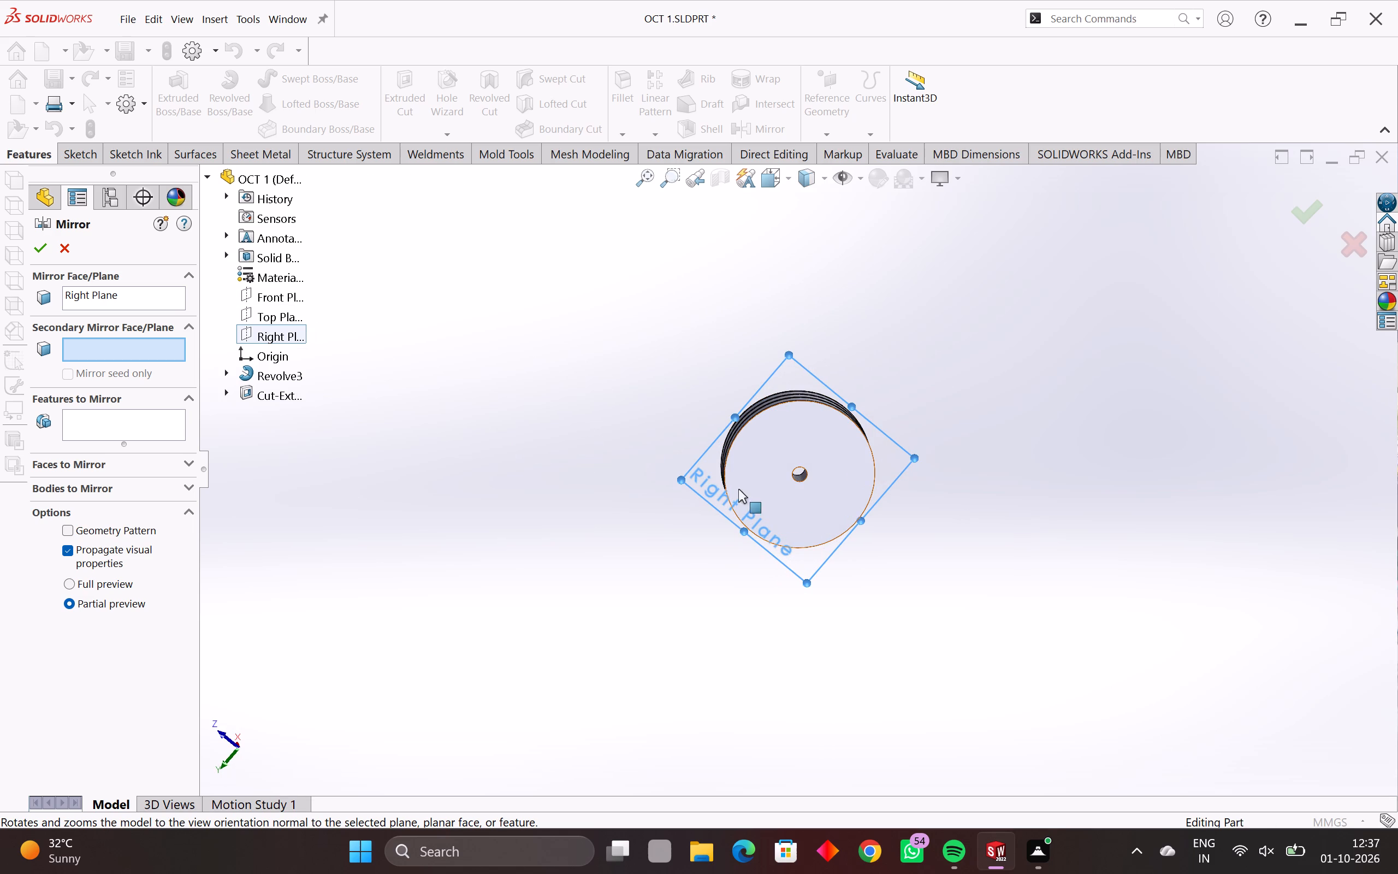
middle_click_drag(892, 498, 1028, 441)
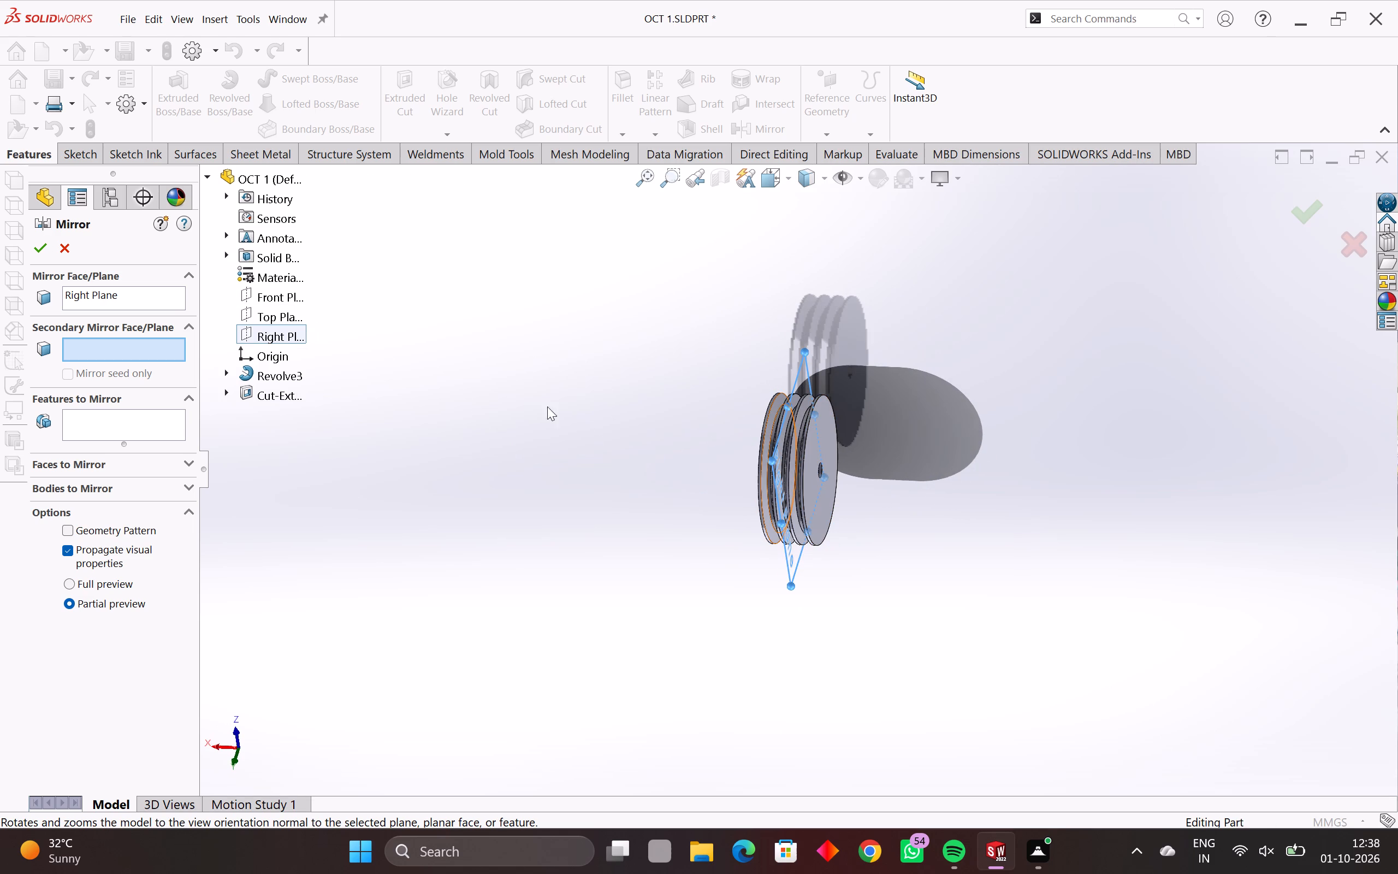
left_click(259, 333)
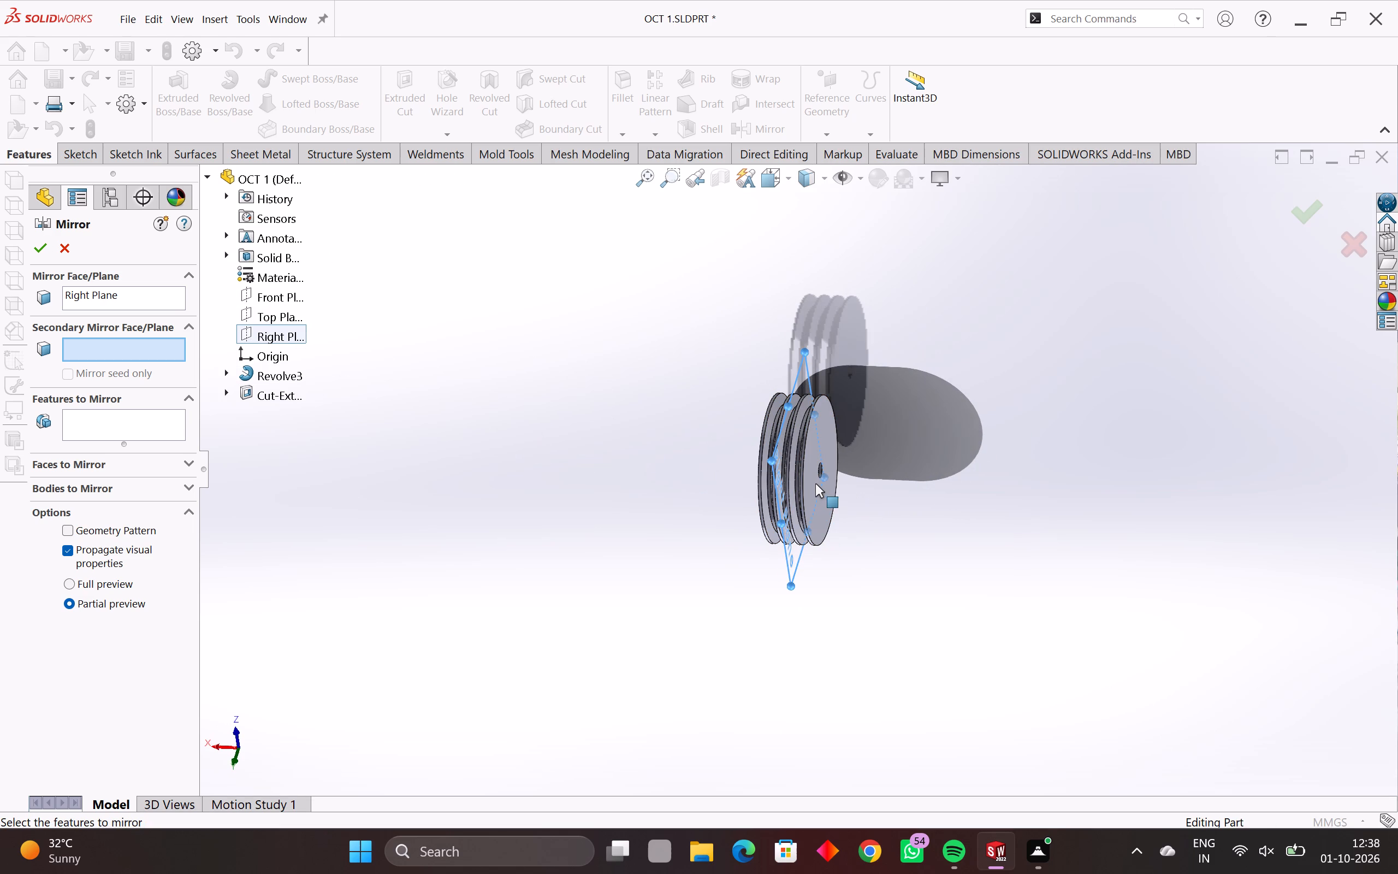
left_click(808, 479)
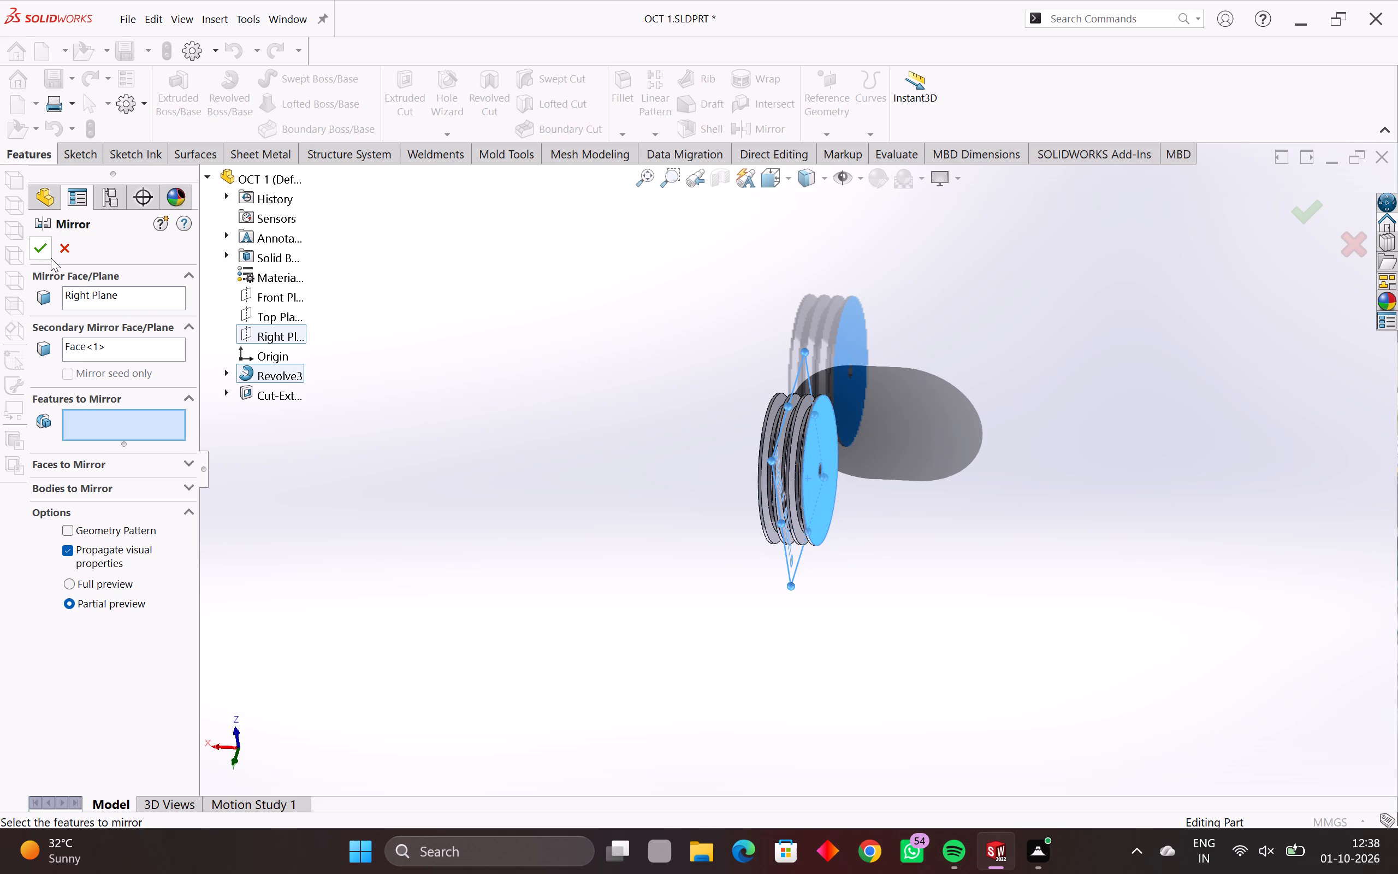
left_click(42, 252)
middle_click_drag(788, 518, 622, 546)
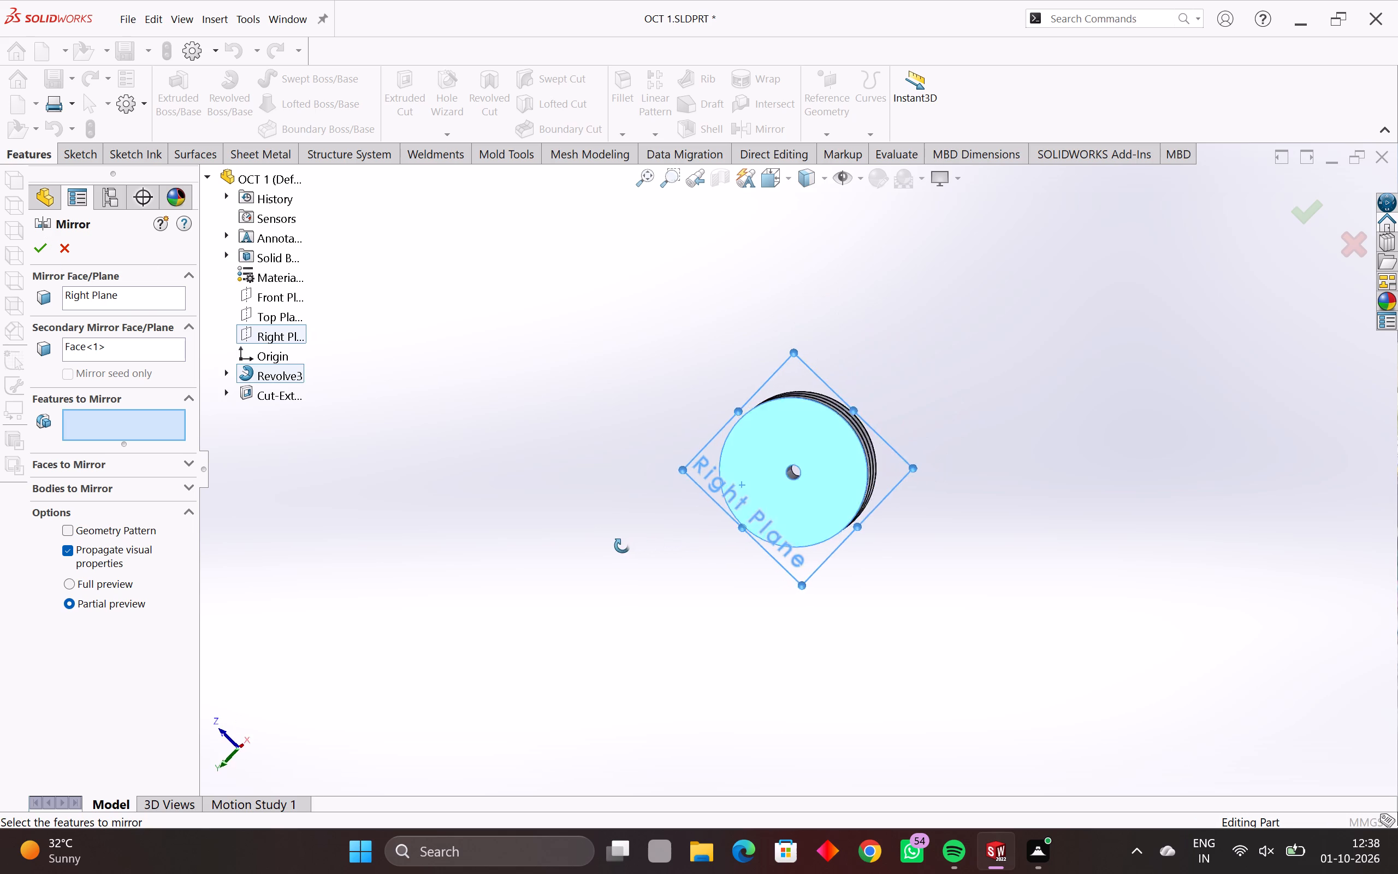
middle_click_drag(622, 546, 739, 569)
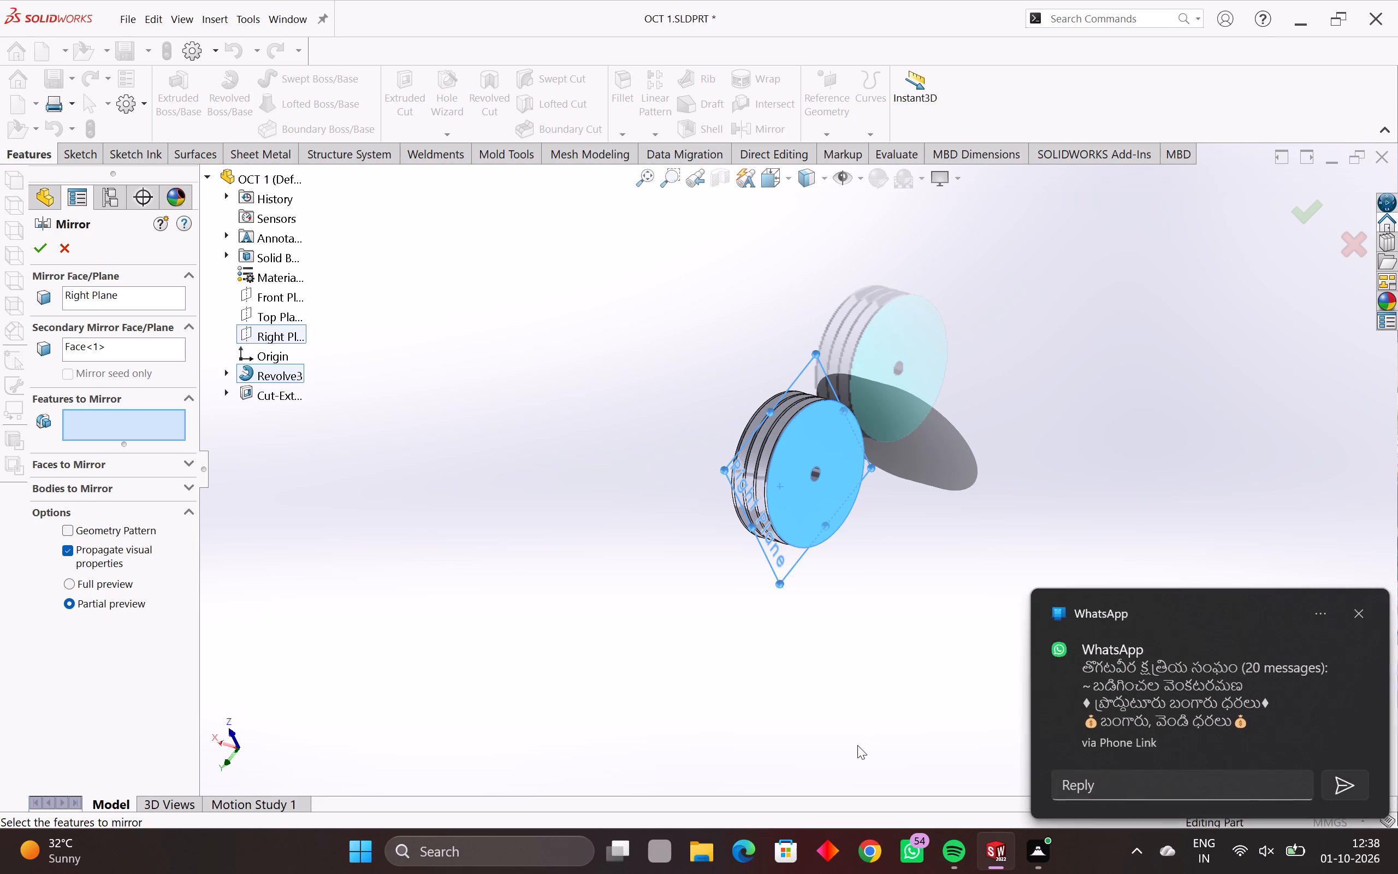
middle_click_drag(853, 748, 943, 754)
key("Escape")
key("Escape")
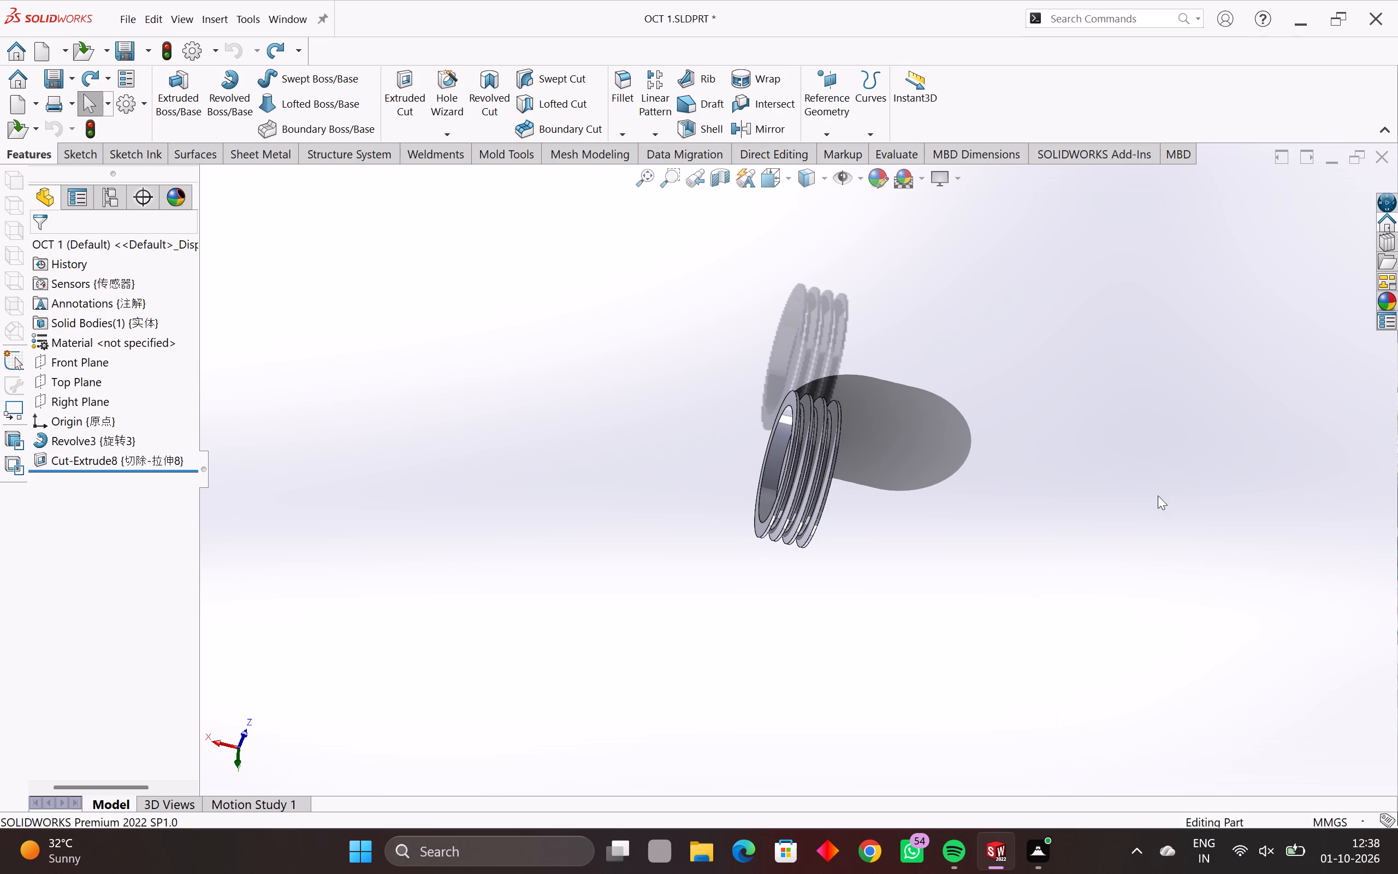
Examine the recessed side, the flat side and the grooved rim of the pulley.
middle_click_drag(889, 481, 1061, 523)
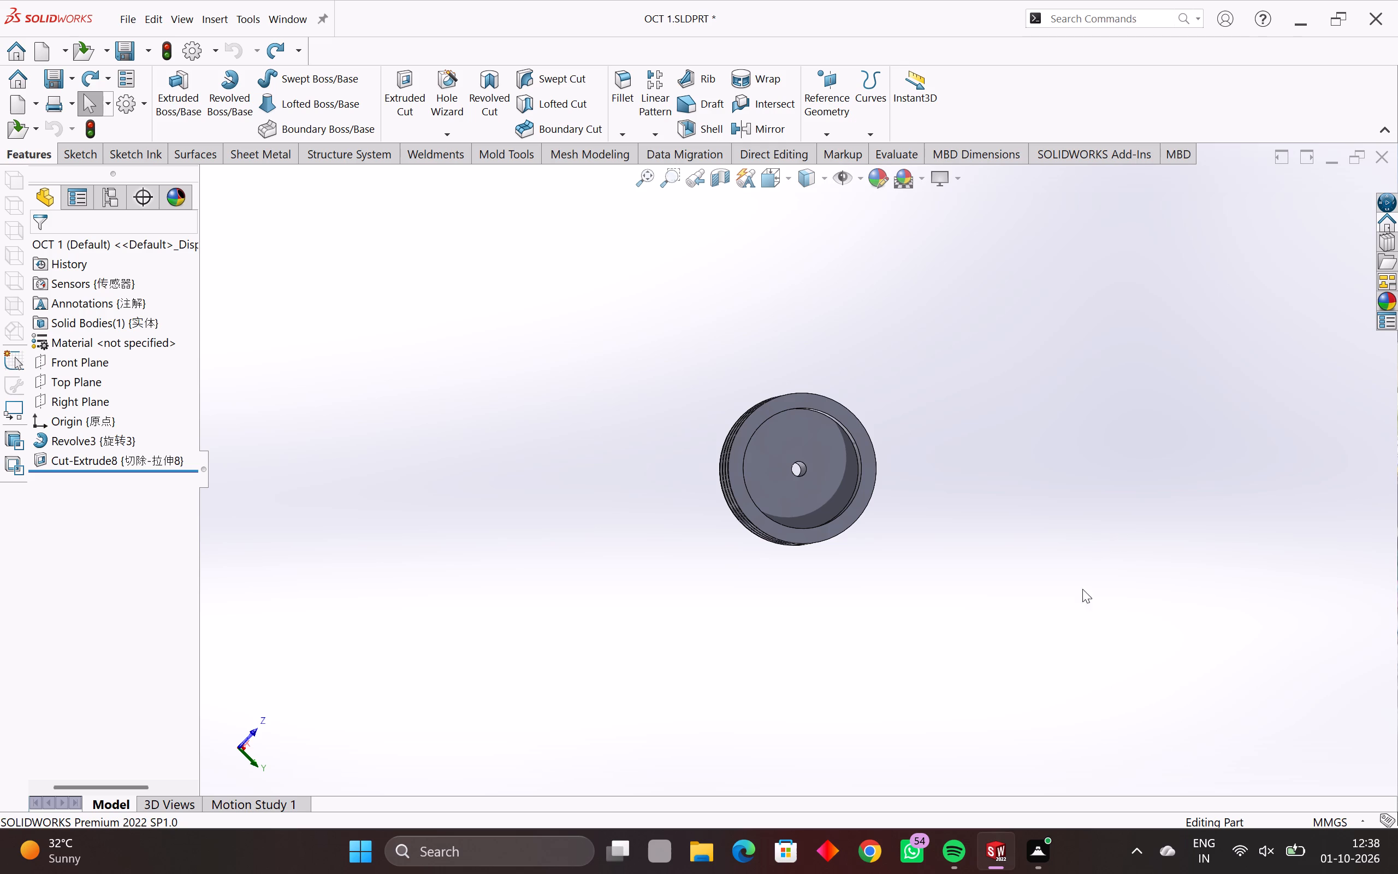
middle_click_drag(1032, 572, 919, 608)
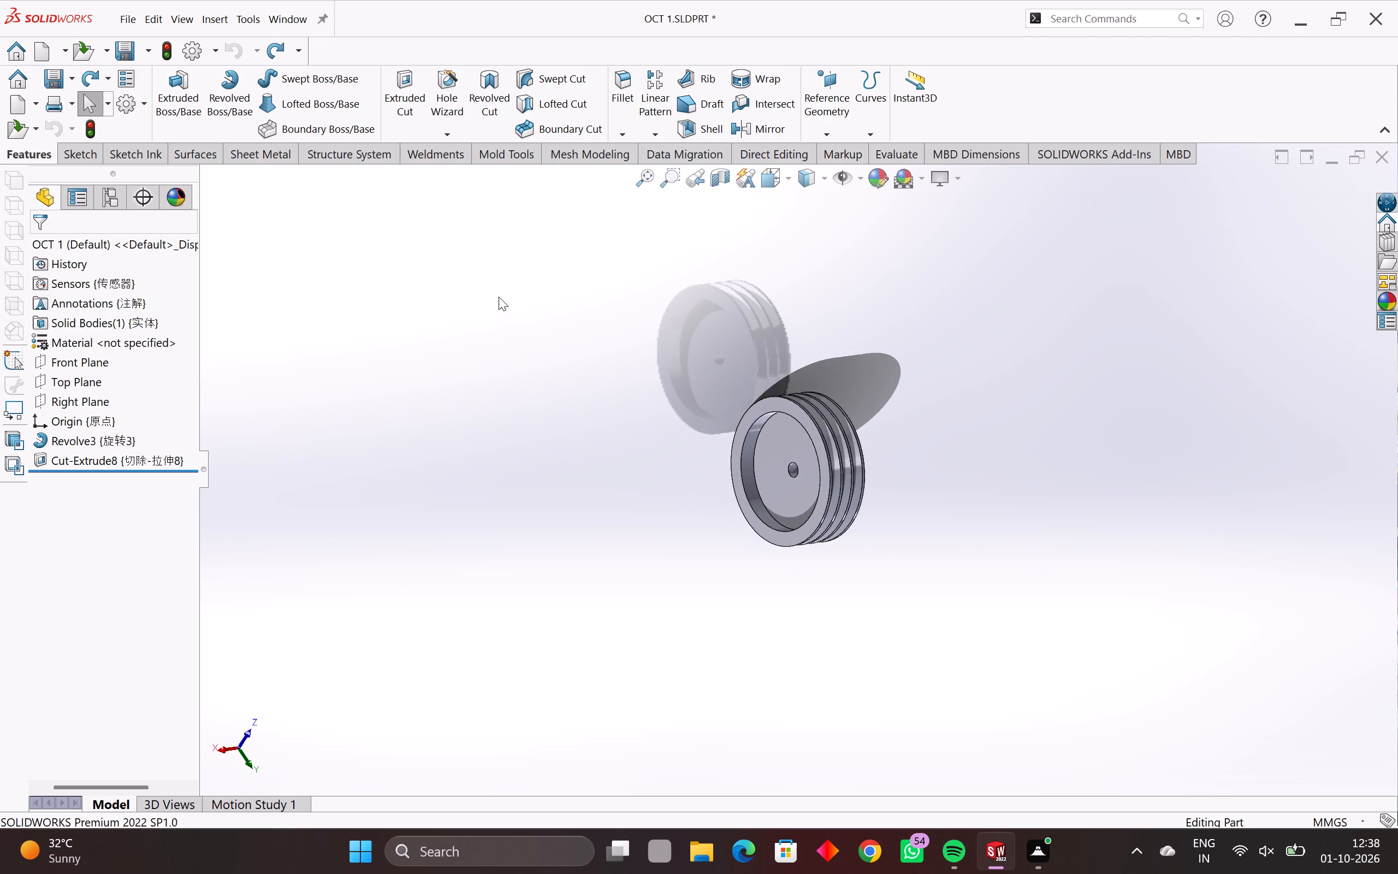
middle_click_drag(866, 523, 638, 572)
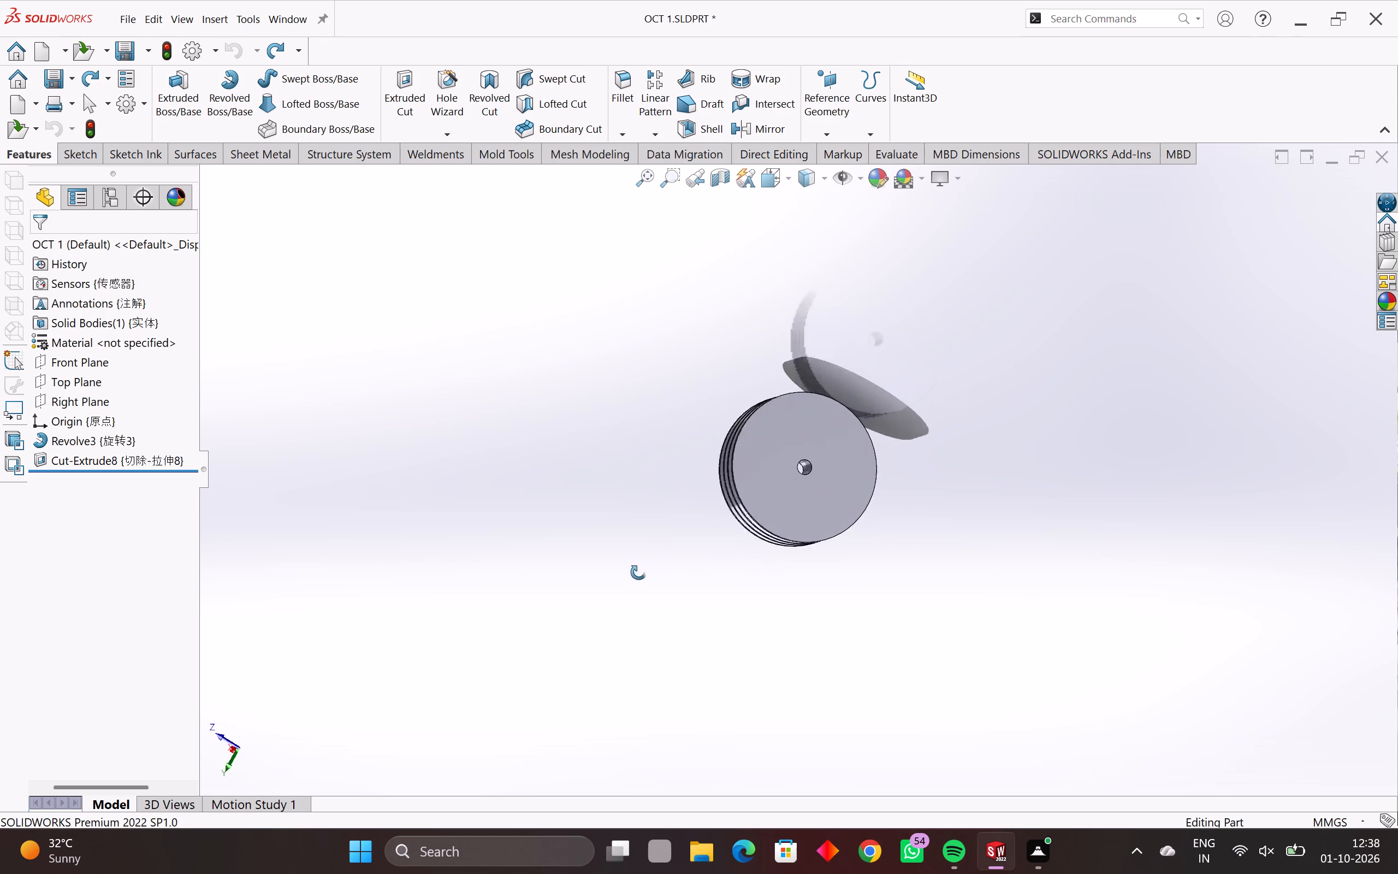
middle_click_drag(638, 572, 873, 574)
scroll(295, 187, "up", 1)
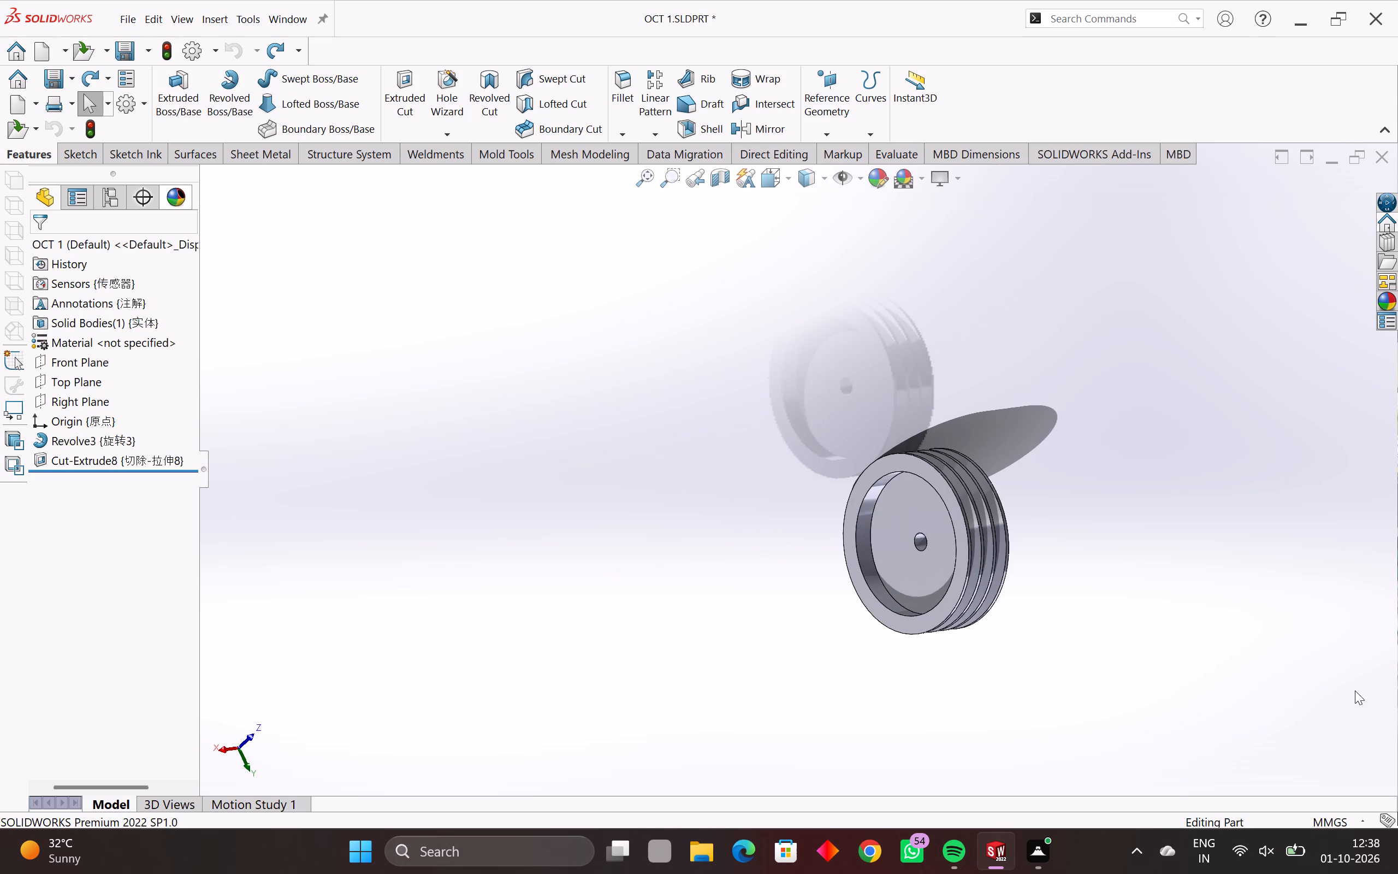
middle_click_drag(1153, 659, 648, 583)
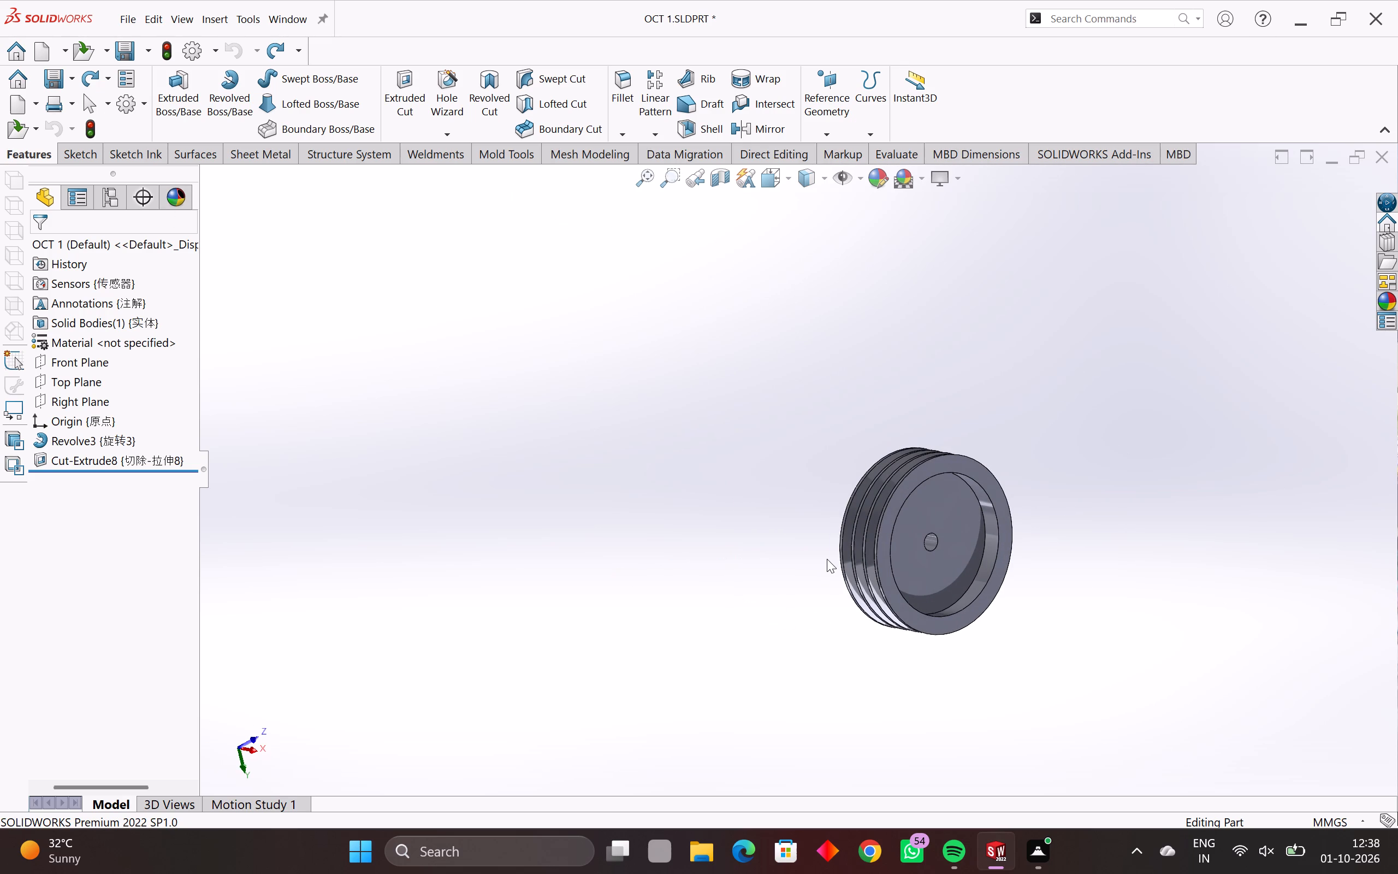
scroll(1131, 862, "down", 3)
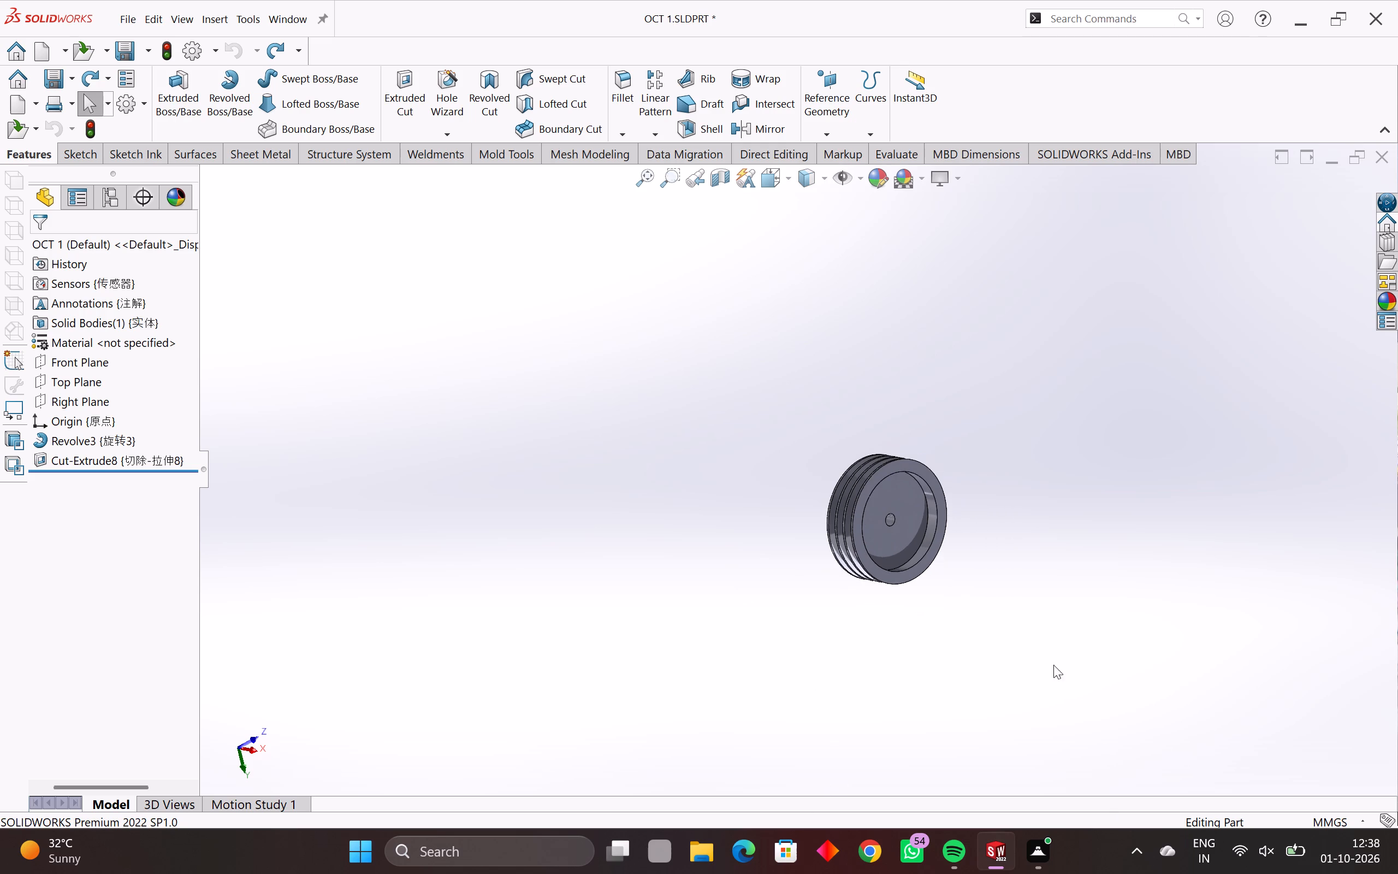
scroll(810, 515, "up", 5)
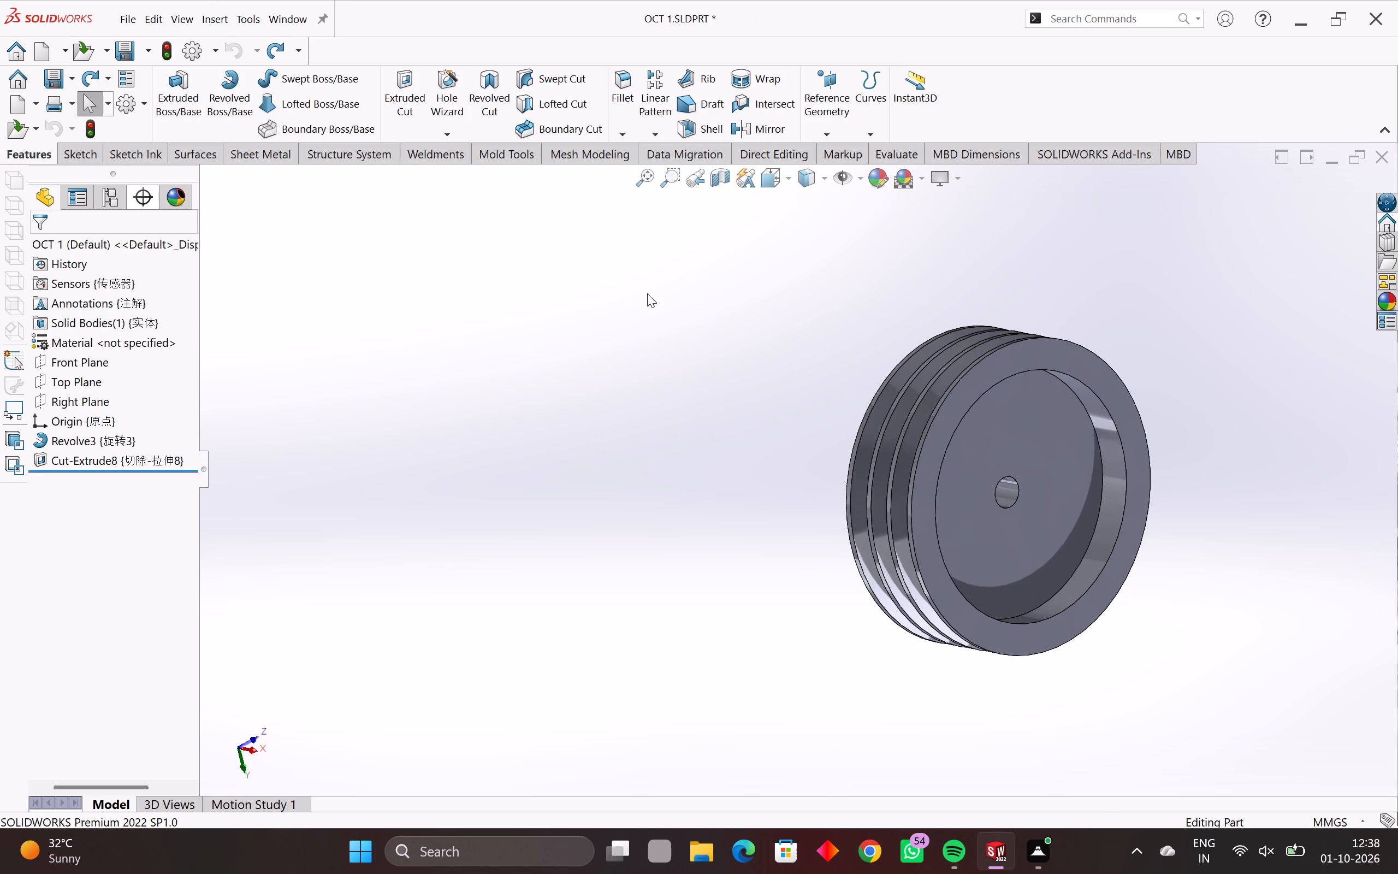
Mirror the side recess cut about the Right Plane onto the pulley's flat side.
left_click(741, 135)
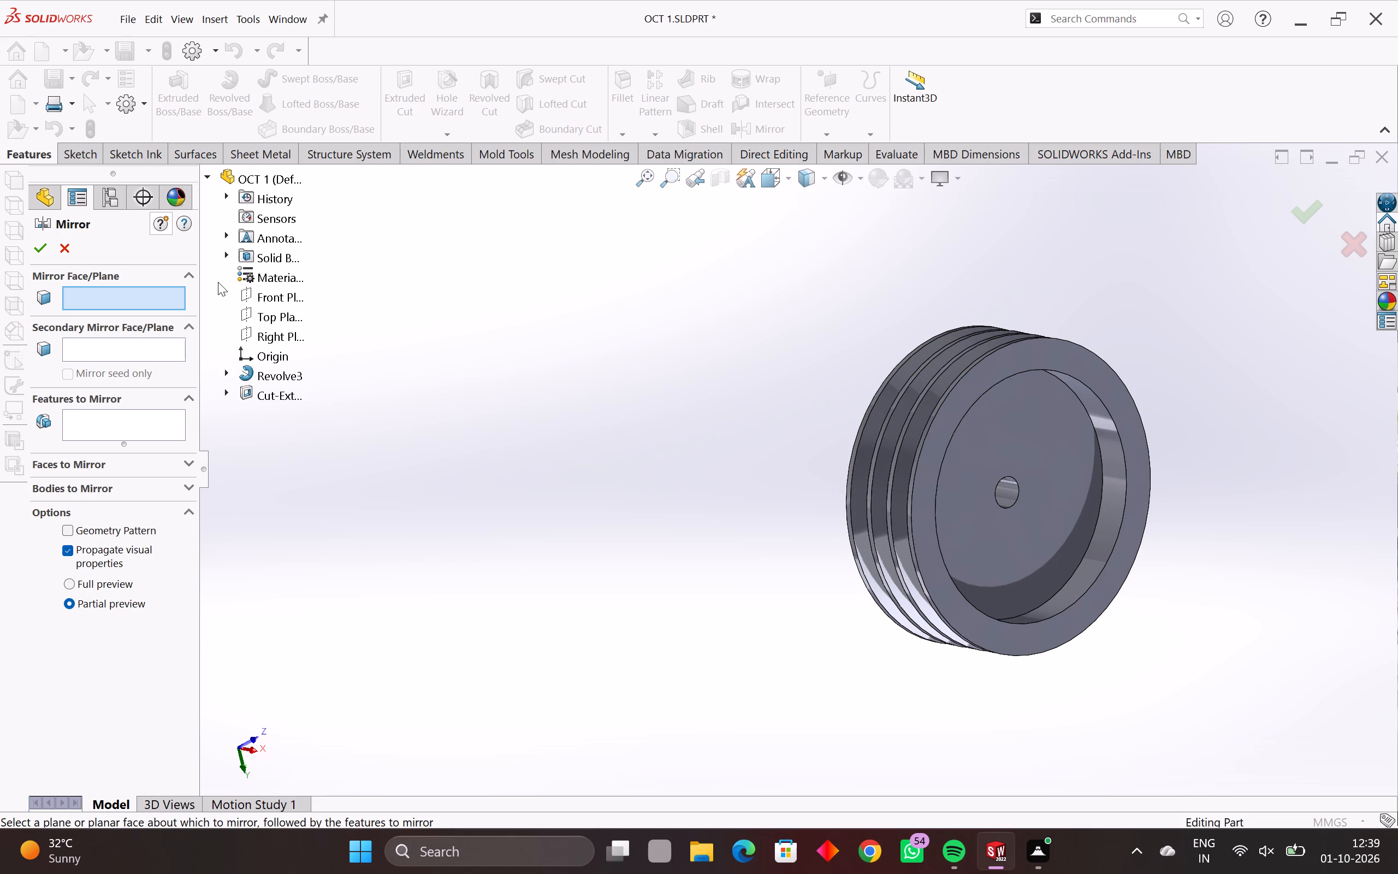
left_click(62, 242)
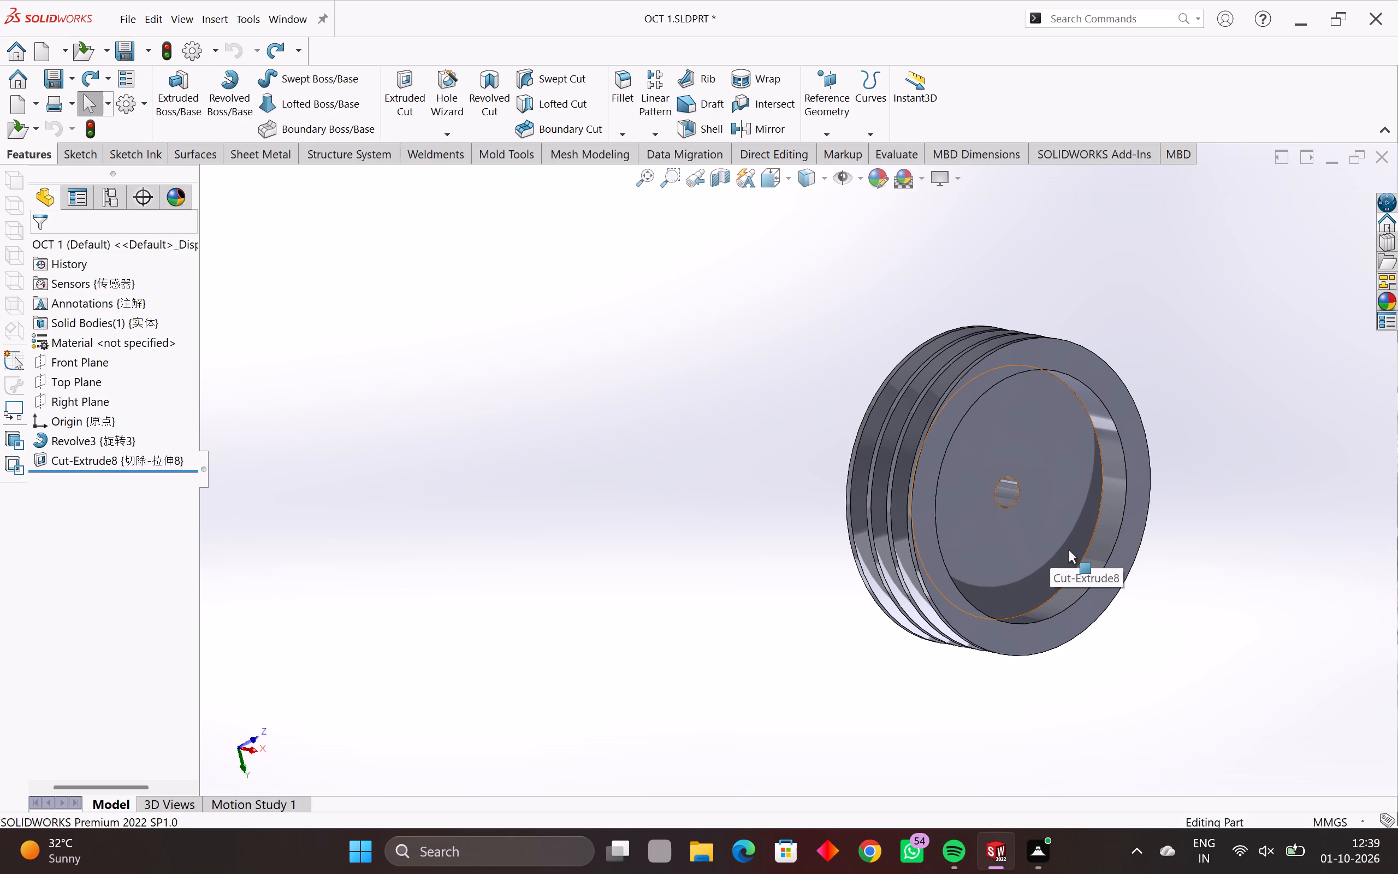
left_click(1089, 559)
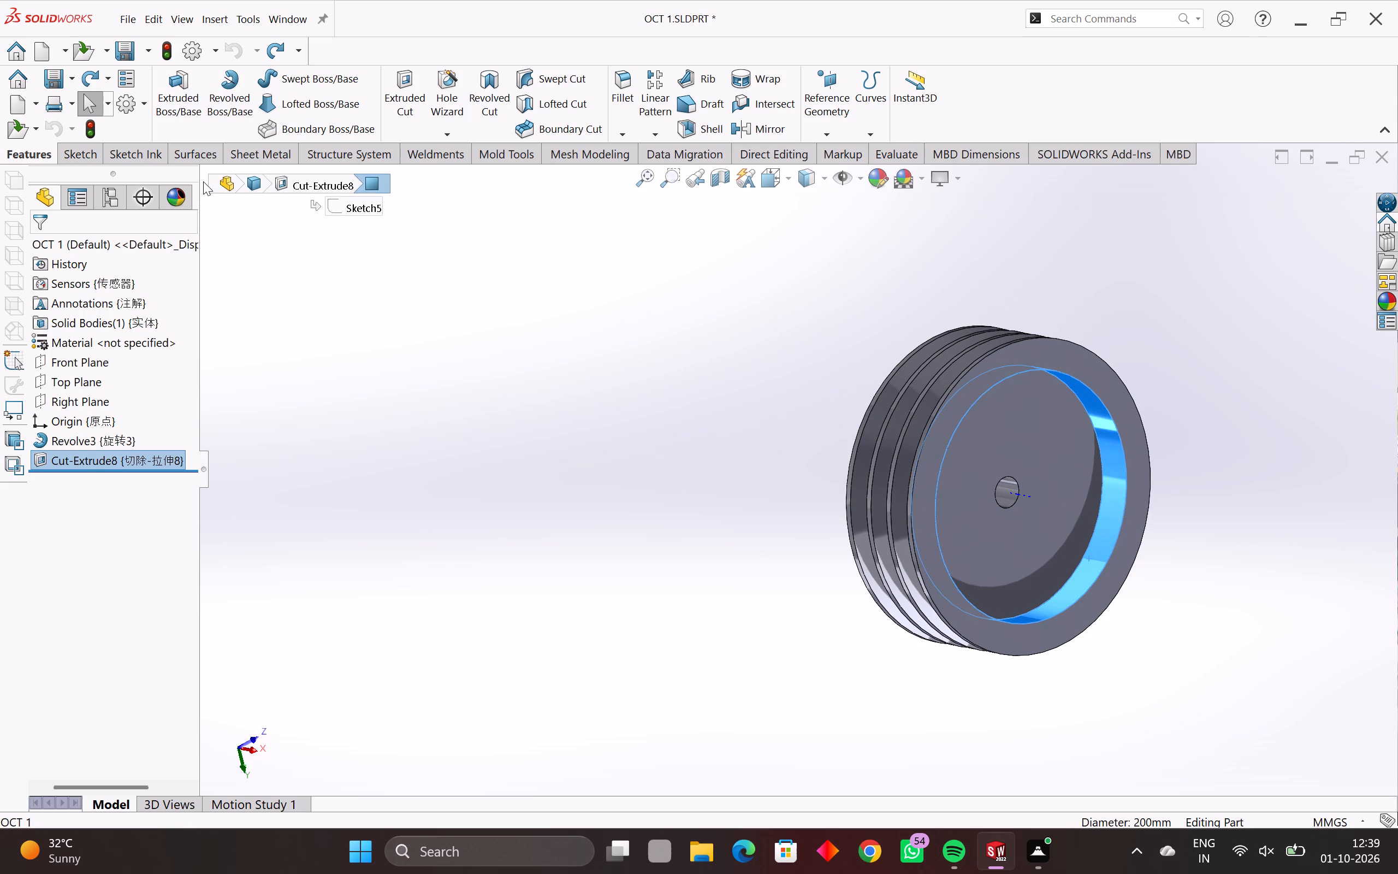
scroll(216, 180, "up", 3)
scroll(216, 180, "down", 2)
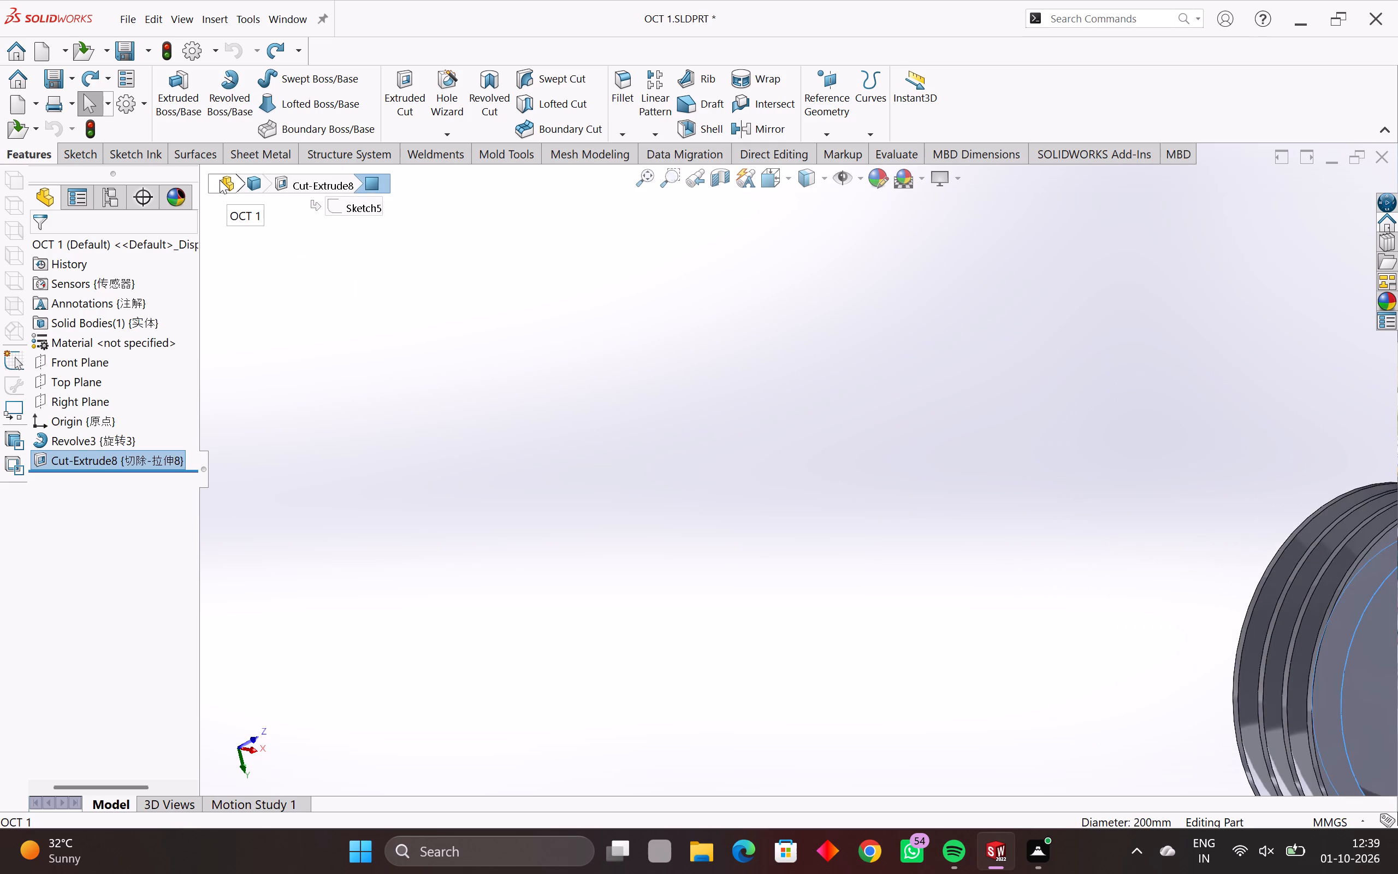
scroll(220, 180, "down", 3)
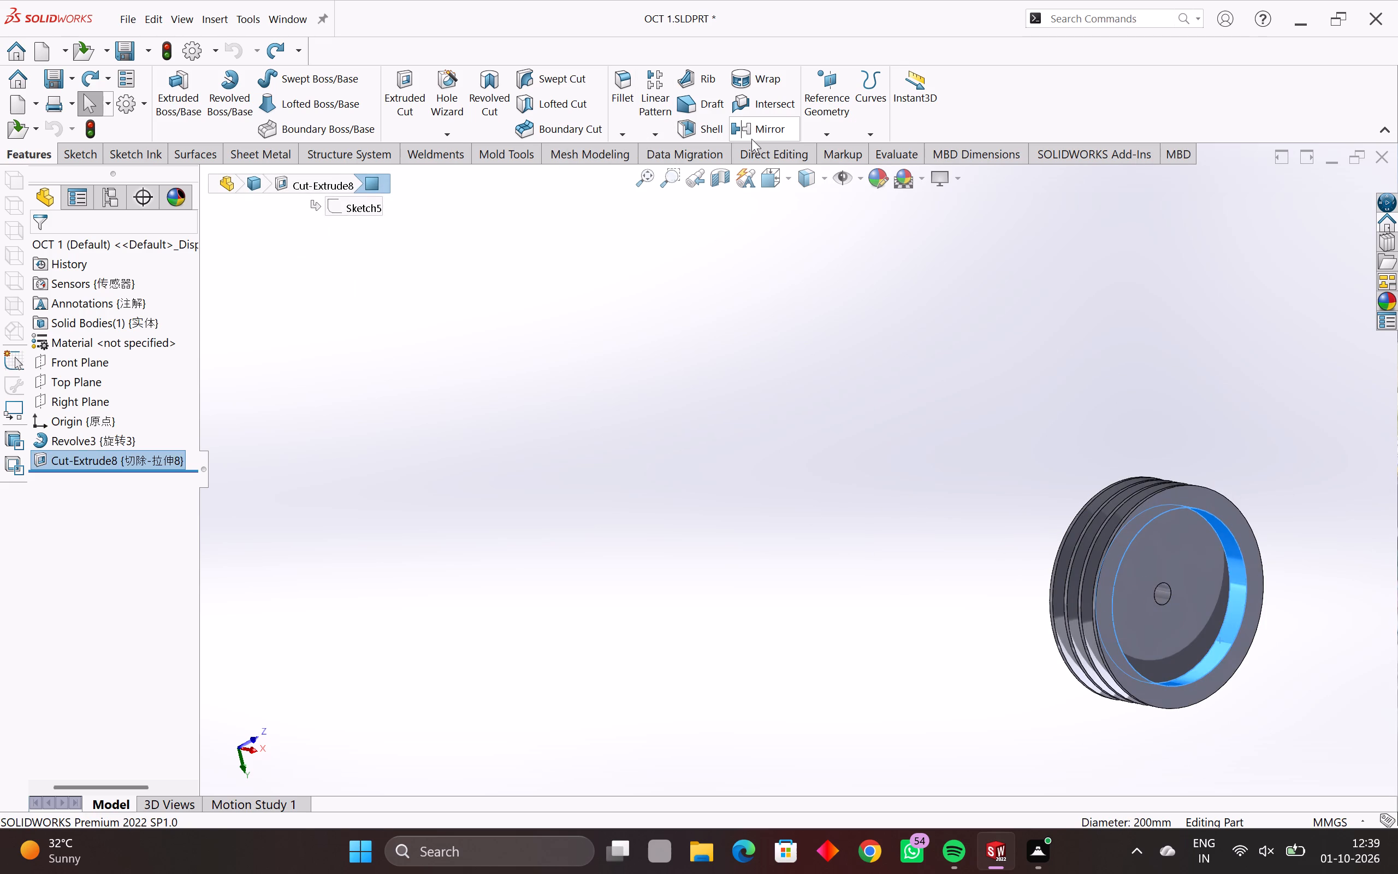
left_click(758, 135)
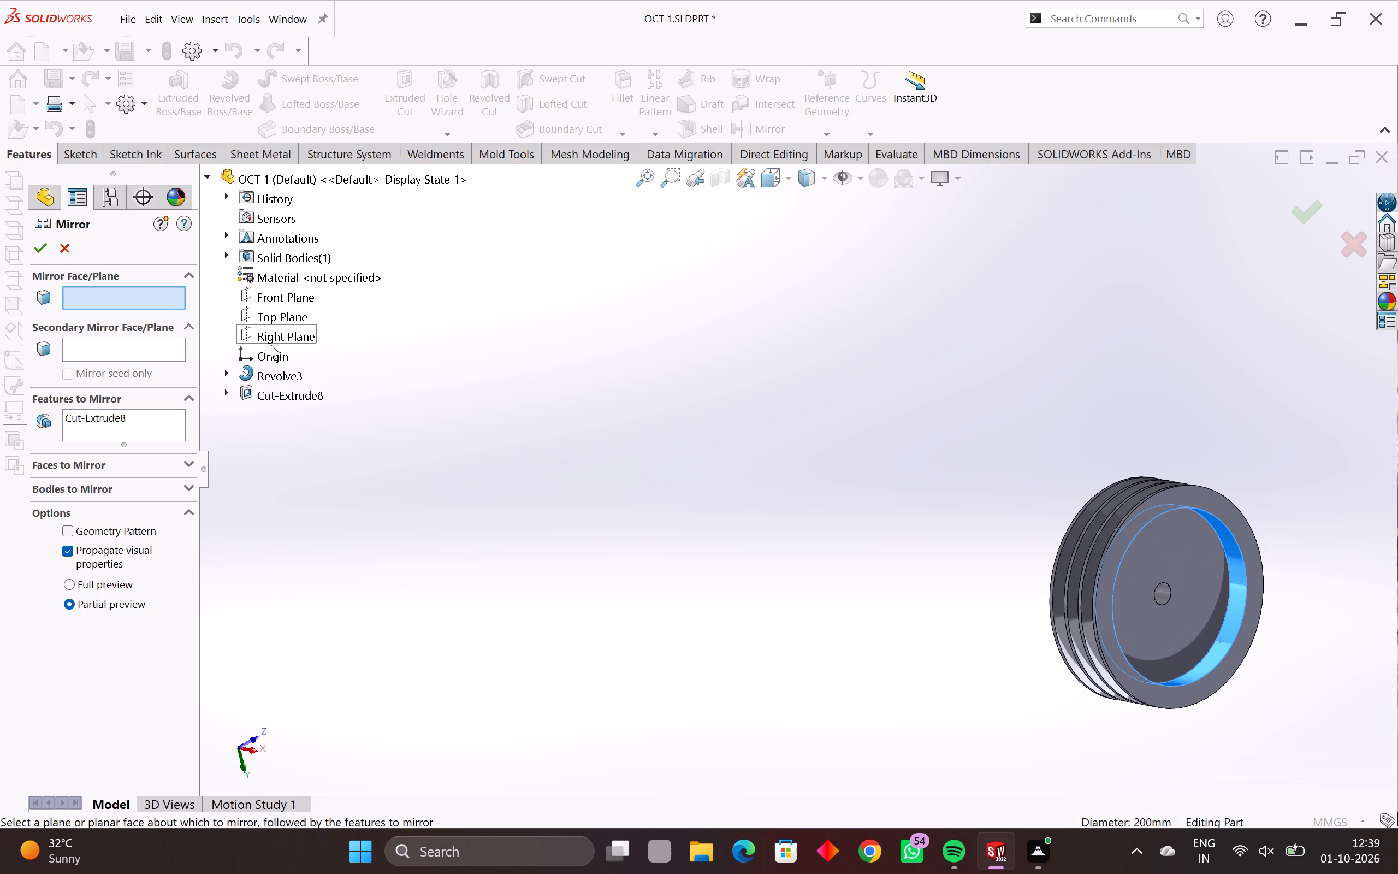
left_click(280, 341)
middle_click_drag(584, 532, 637, 552)
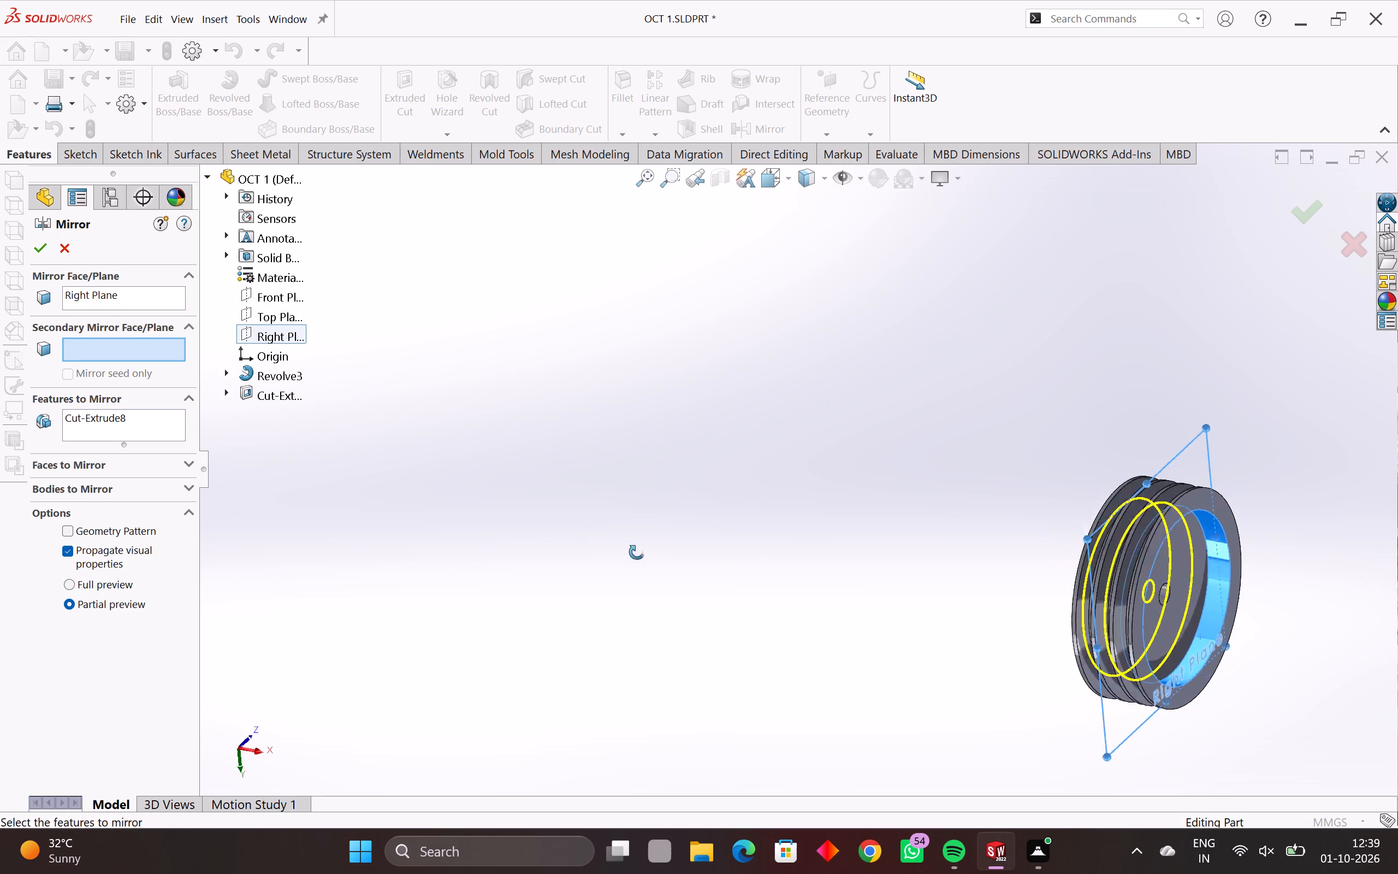
middle_click_drag(637, 552, 796, 607)
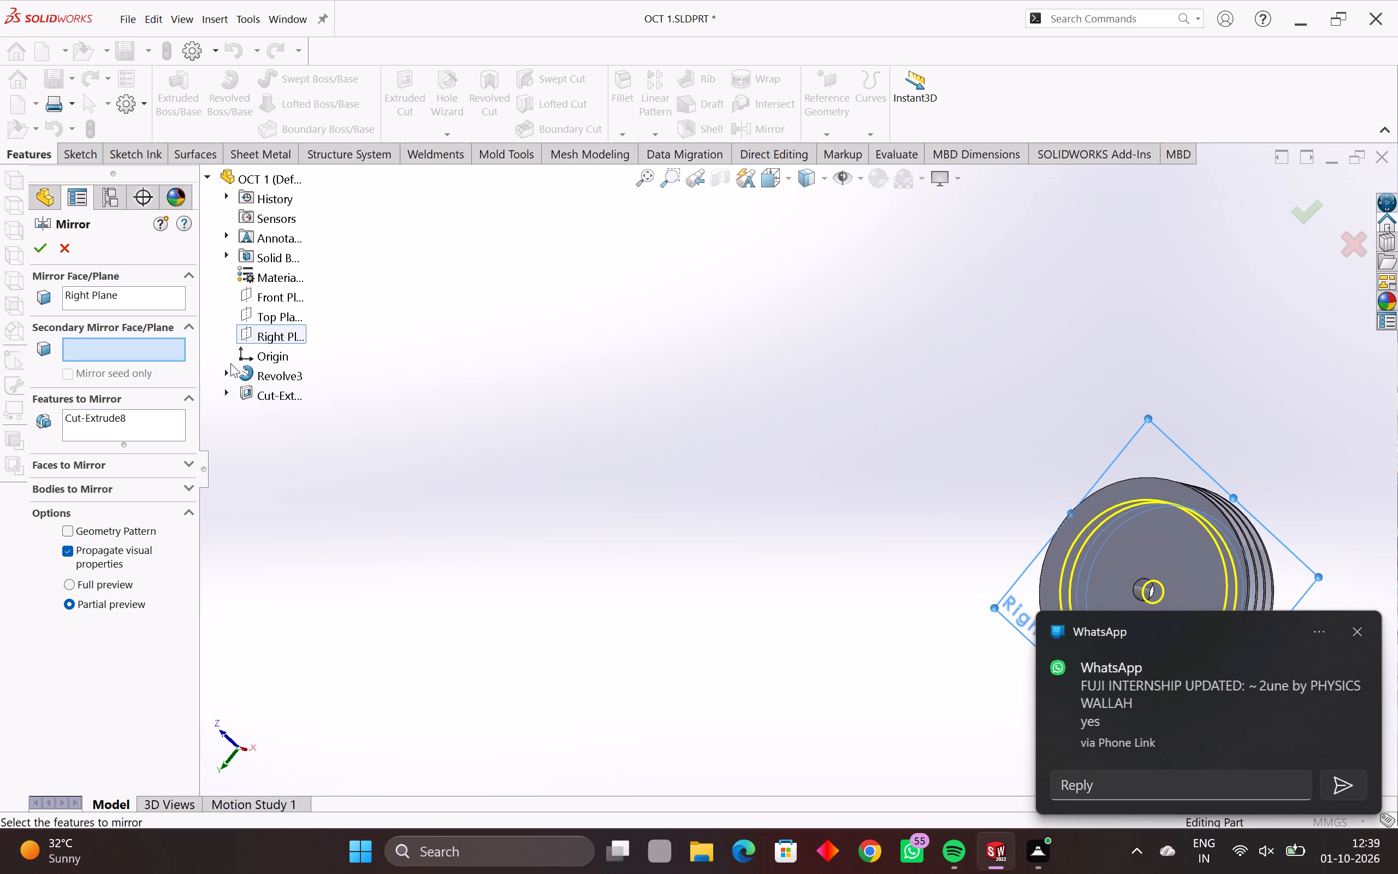
left_click(33, 243)
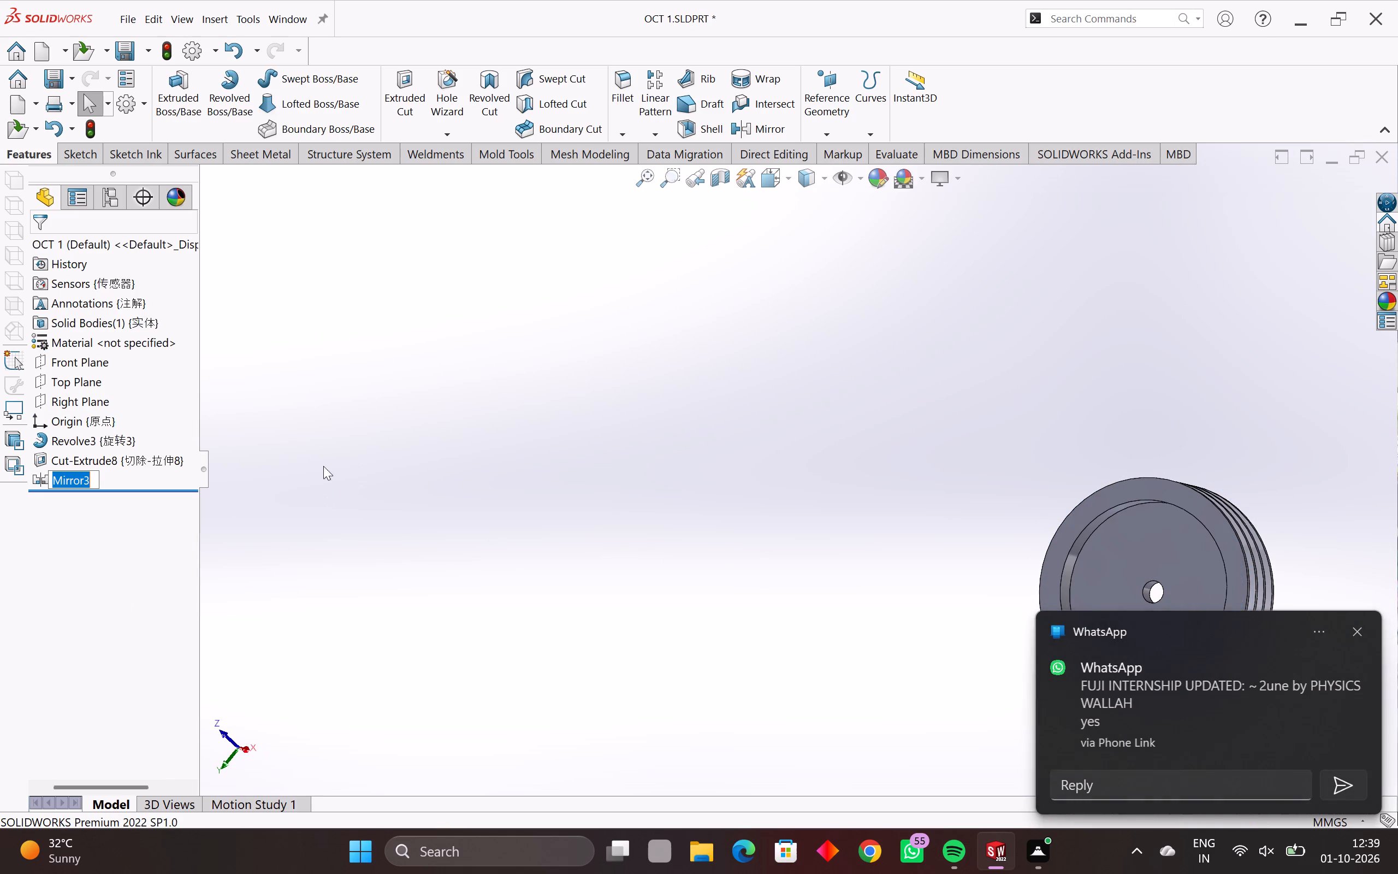
Inspect the recesses on both sides of the pulley, the central bore and the grooved rim.
middle_click_drag(341, 485, 961, 522)
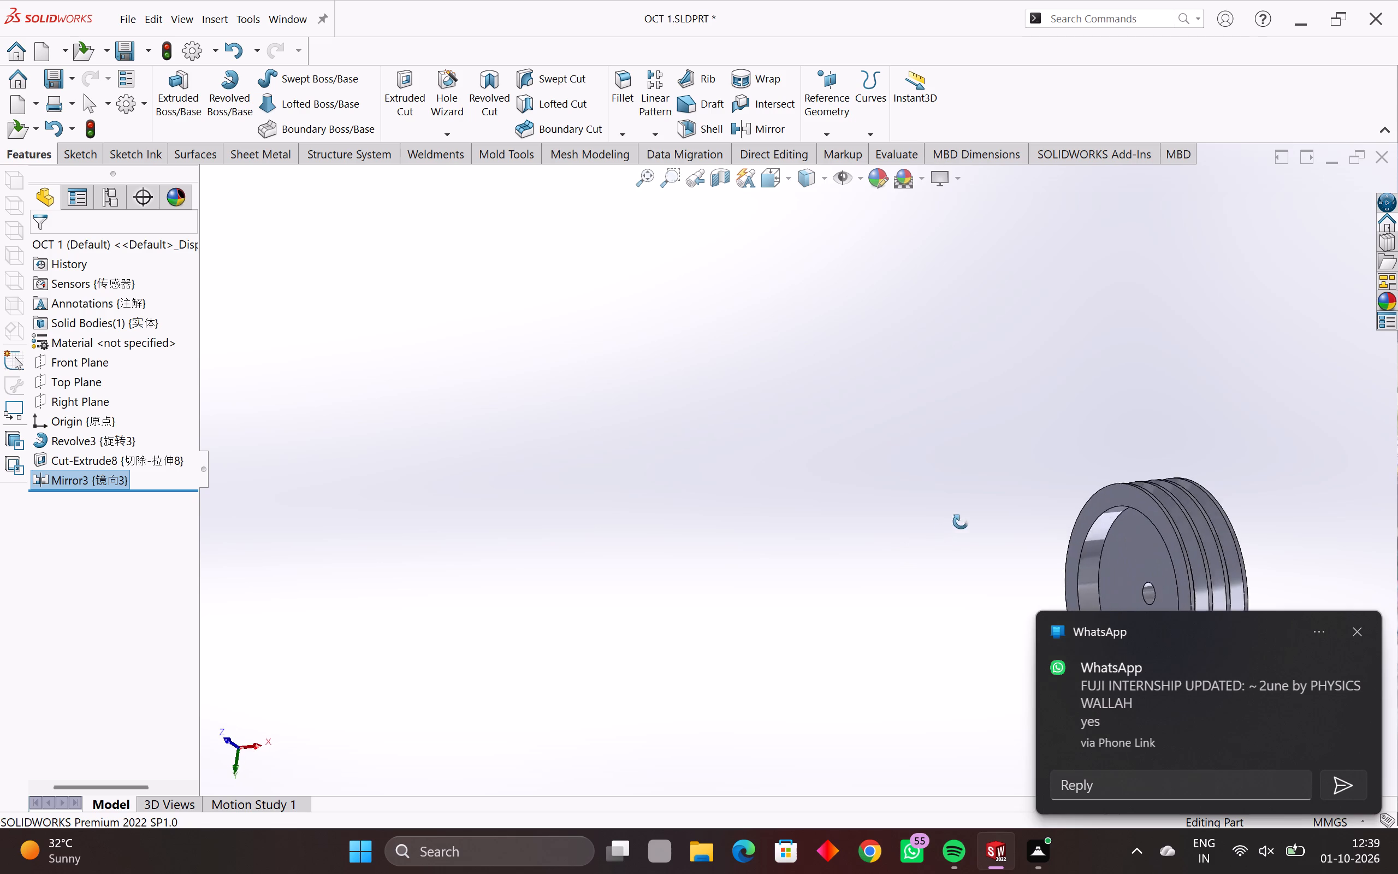
middle_click_drag(961, 522, 972, 512)
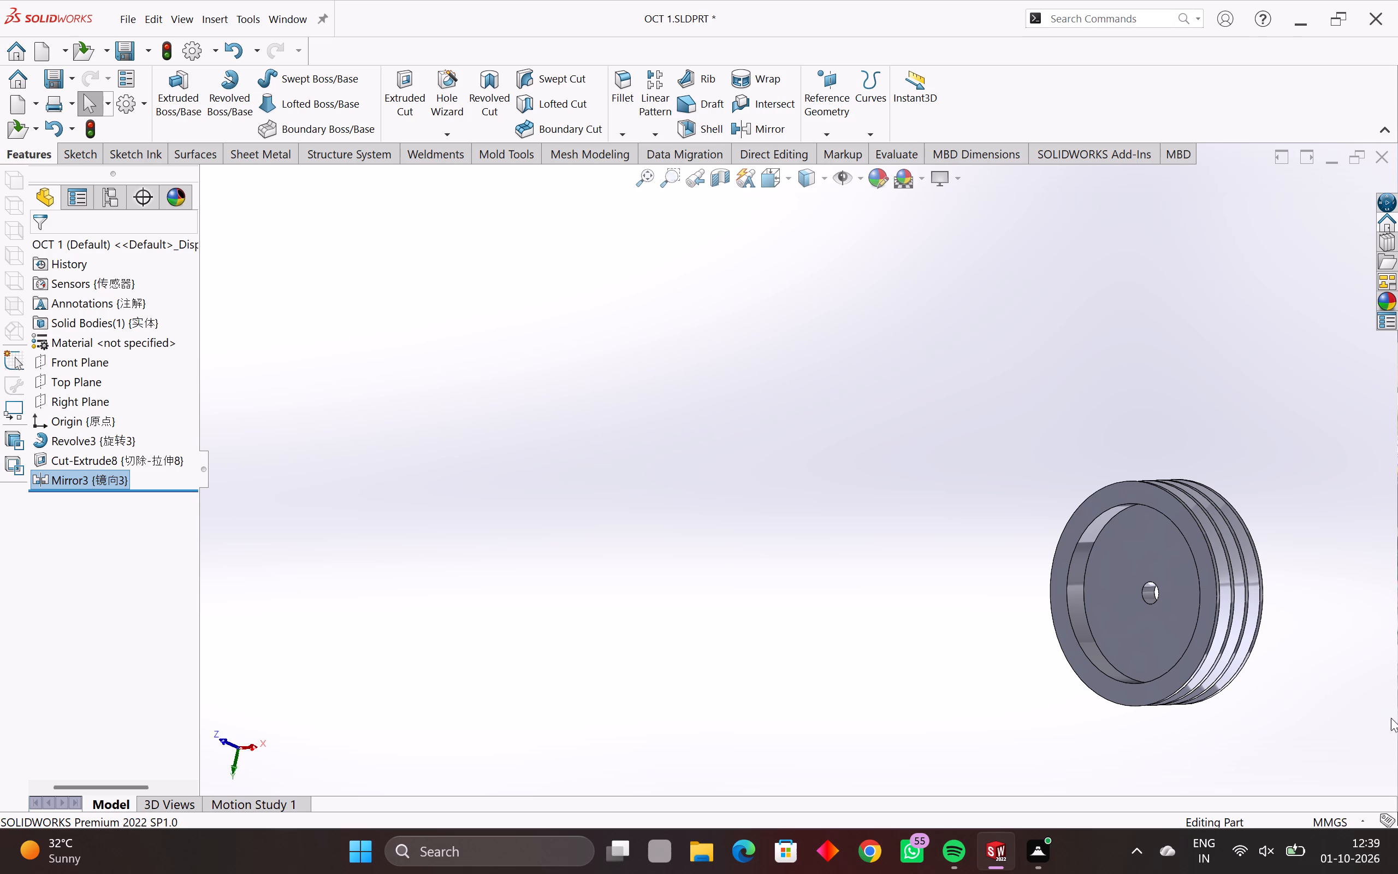
scroll(1390, 726, "down", 2)
middle_click_drag(1394, 731, 755, 625)
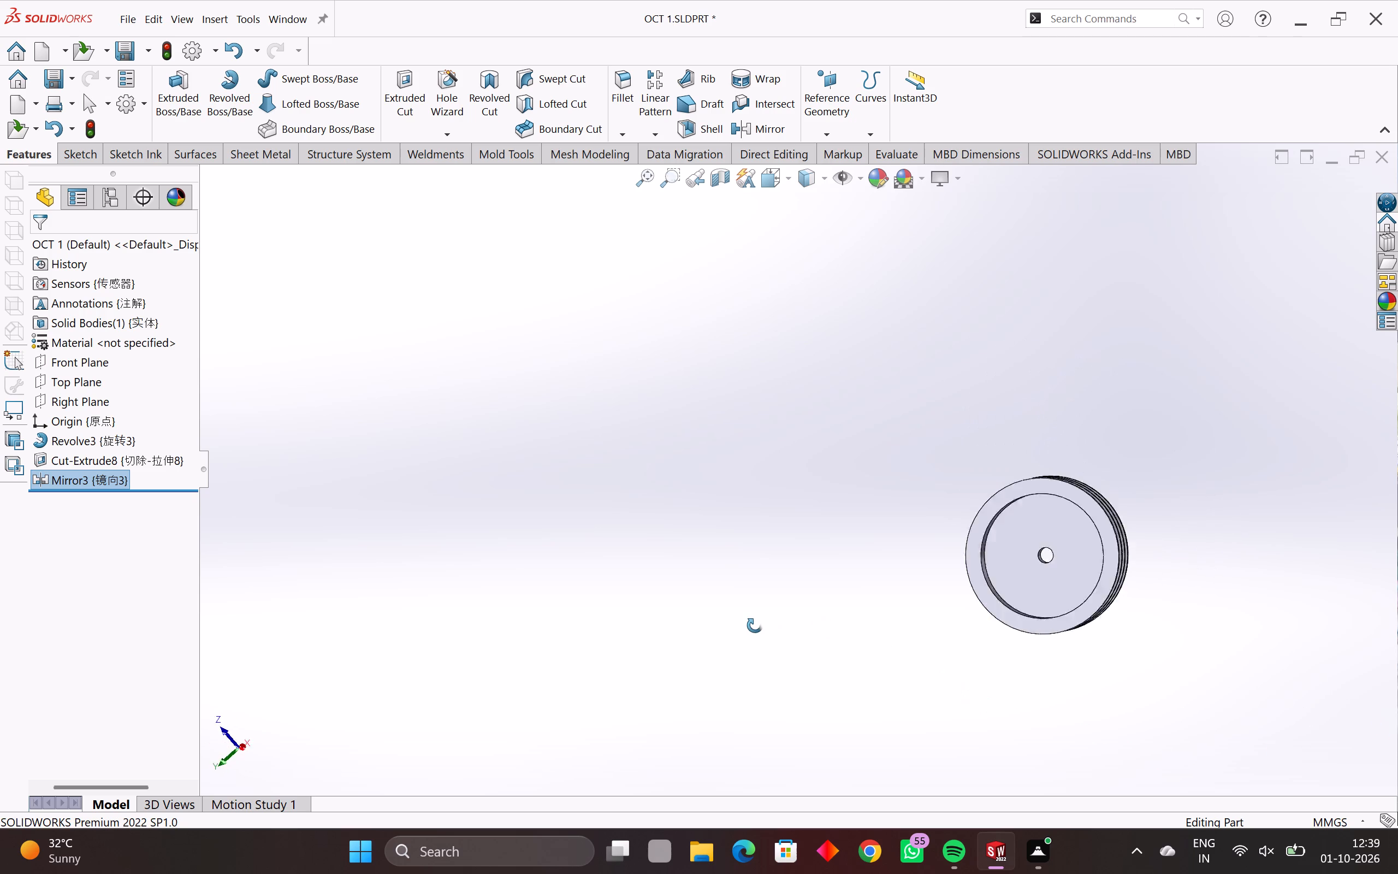
middle_click_drag(755, 625, 910, 631)
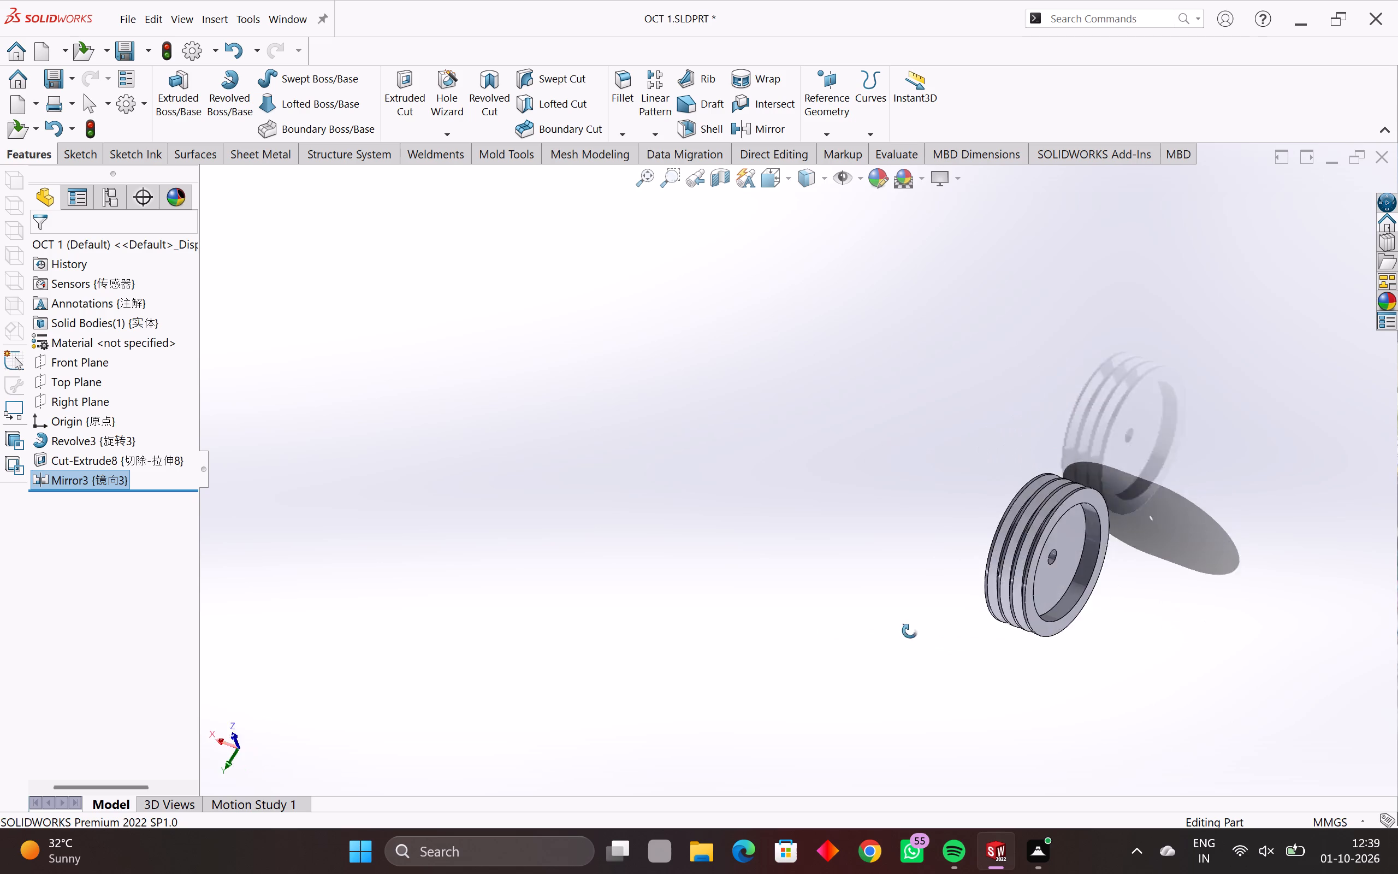
middle_click_drag(910, 631, 815, 599)
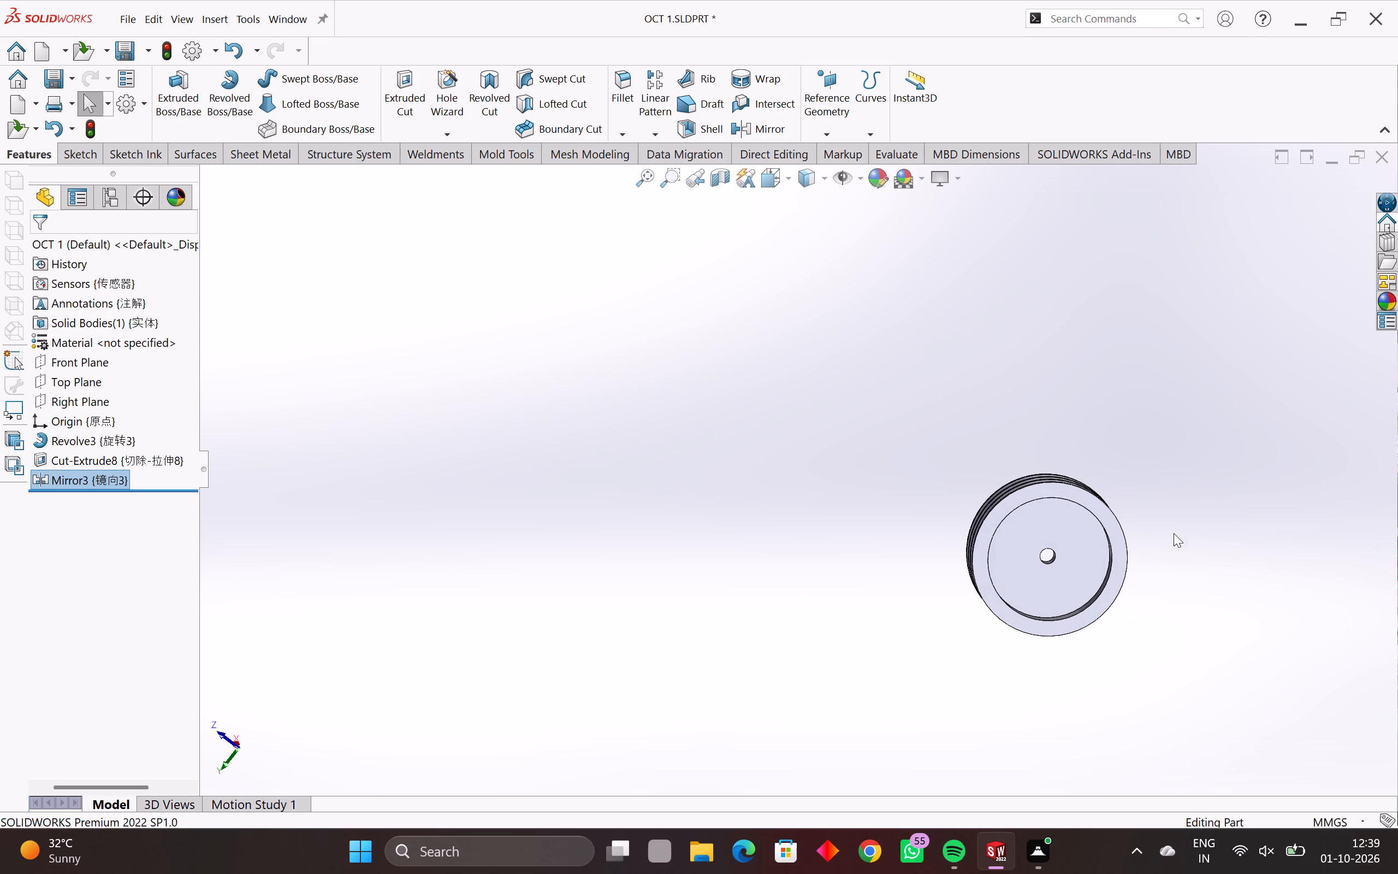
middle_click_drag(1174, 533, 667, 597)
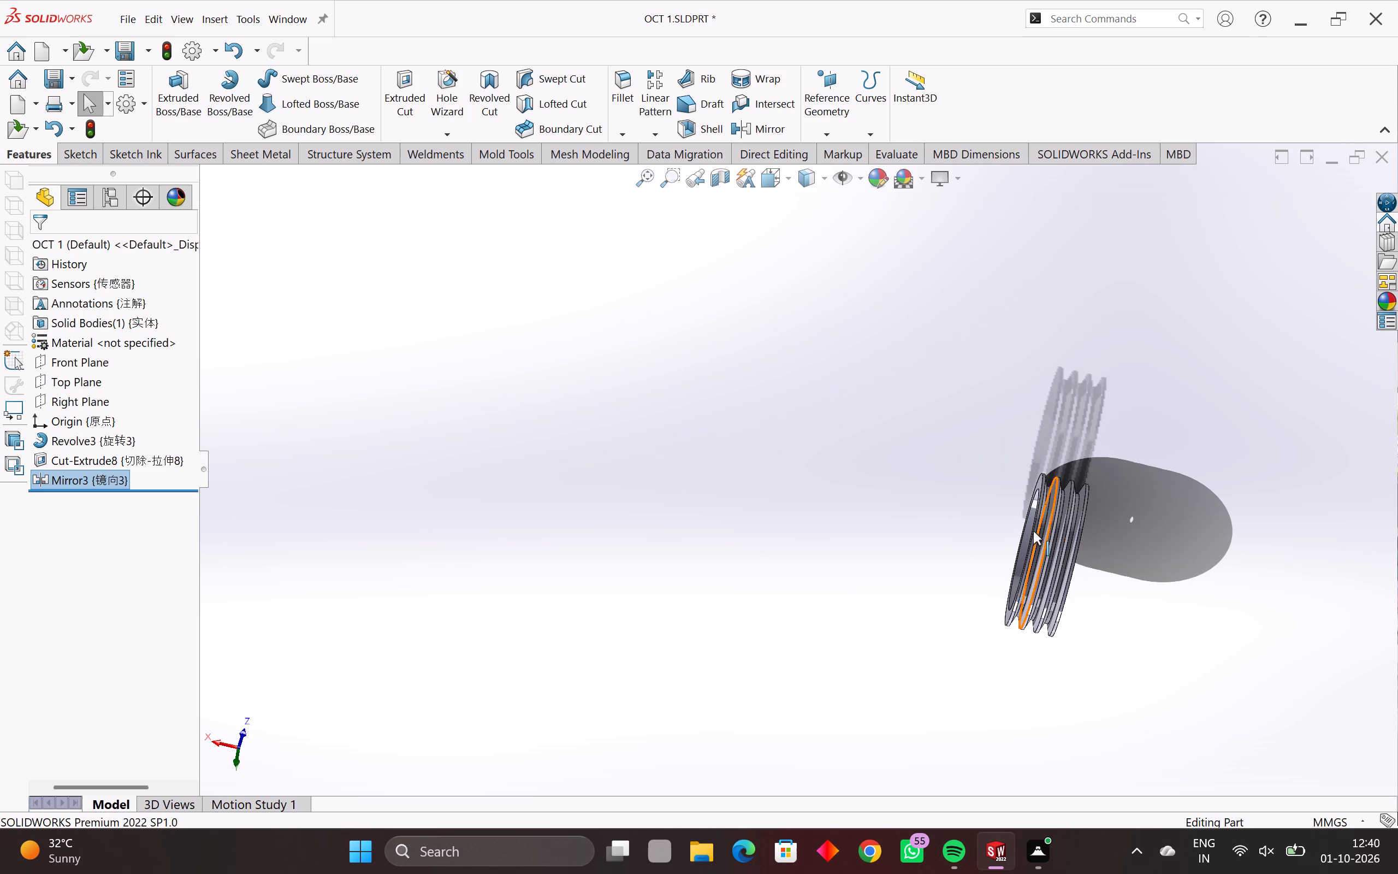
scroll(1131, 524, "up", 3)
scroll(899, 511, "up", 3)
middle_click_drag(1103, 528, 961, 539)
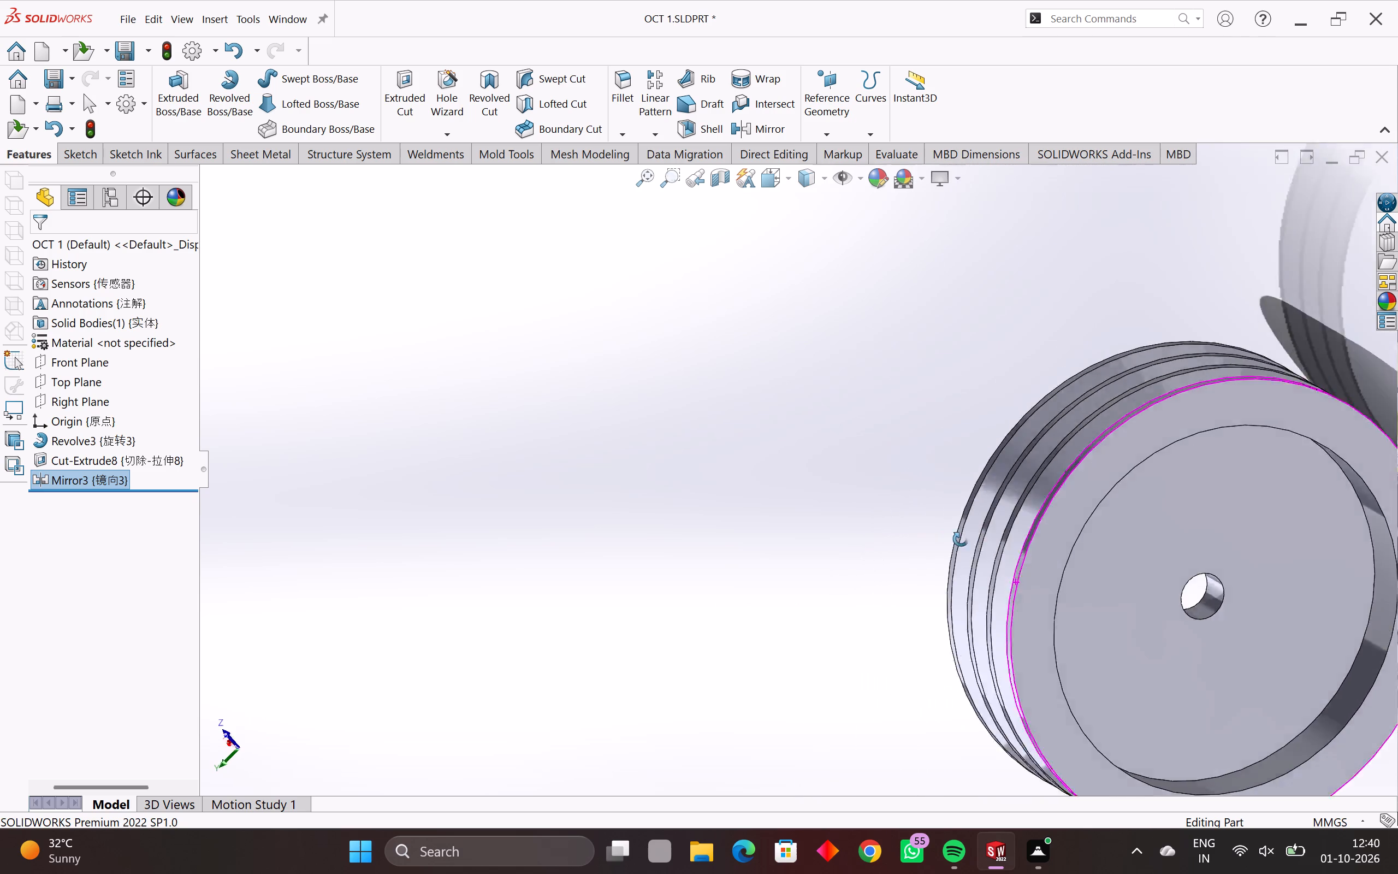
Examine the mirrored recesses on both sides of the pulley, the central bore and the grooved rim.
middle_click_drag(961, 539, 949, 539)
key("Escape")
key("Escape")
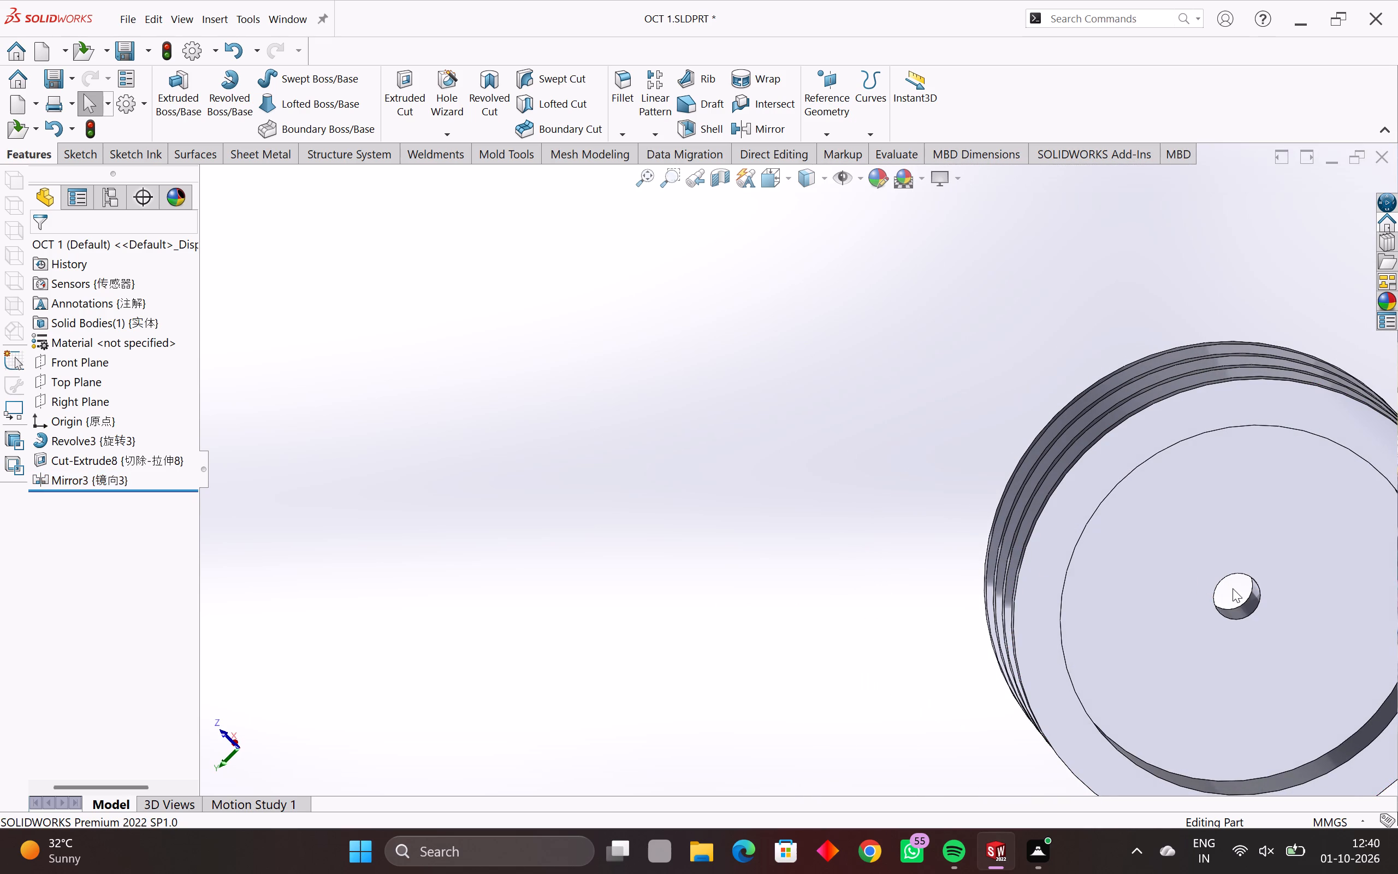
middle_click_drag(1243, 587, 345, 664)
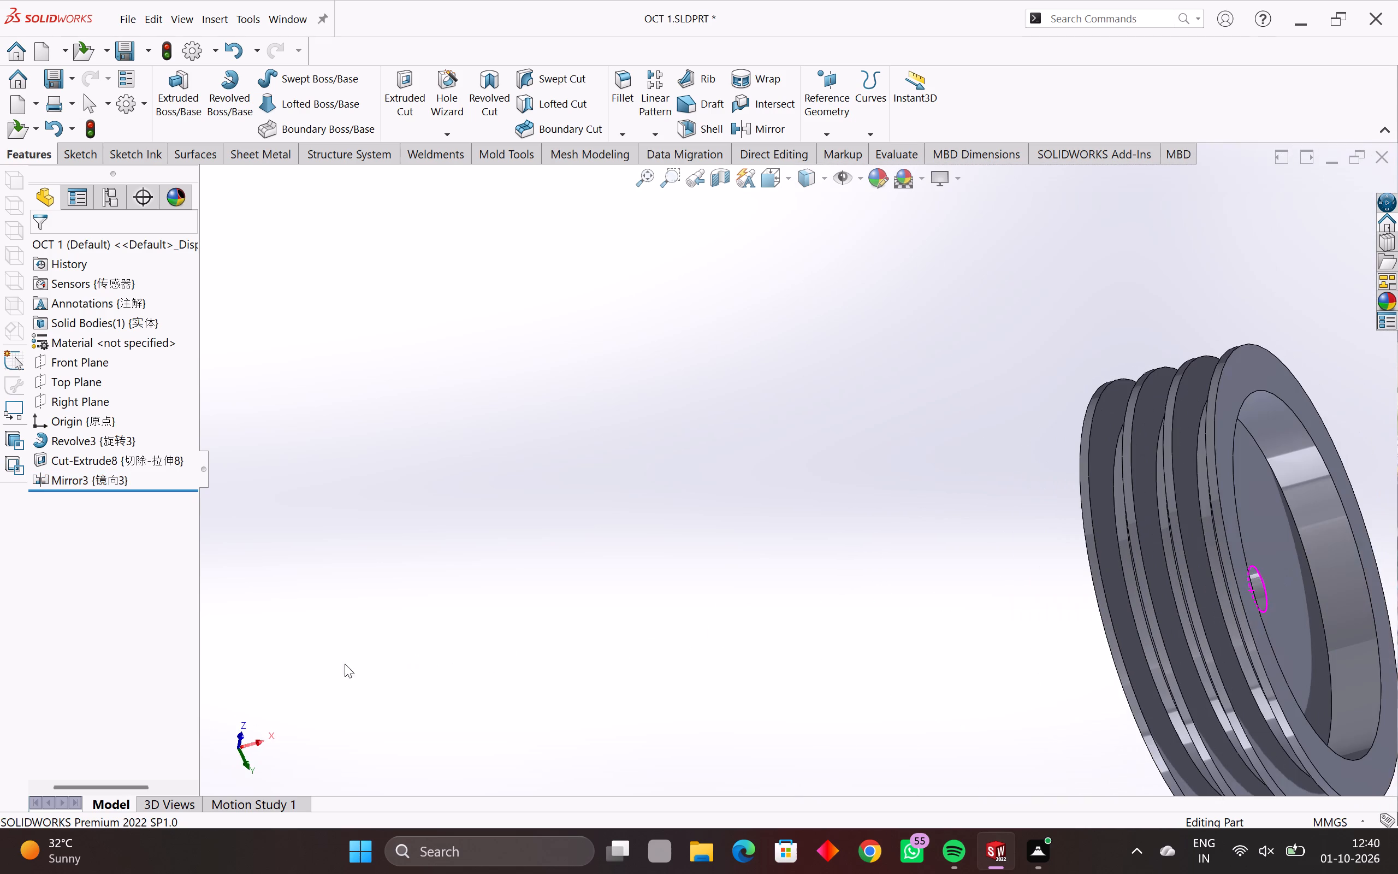
scroll(1249, 592, "down", 3)
scroll(1269, 504, "up", 3)
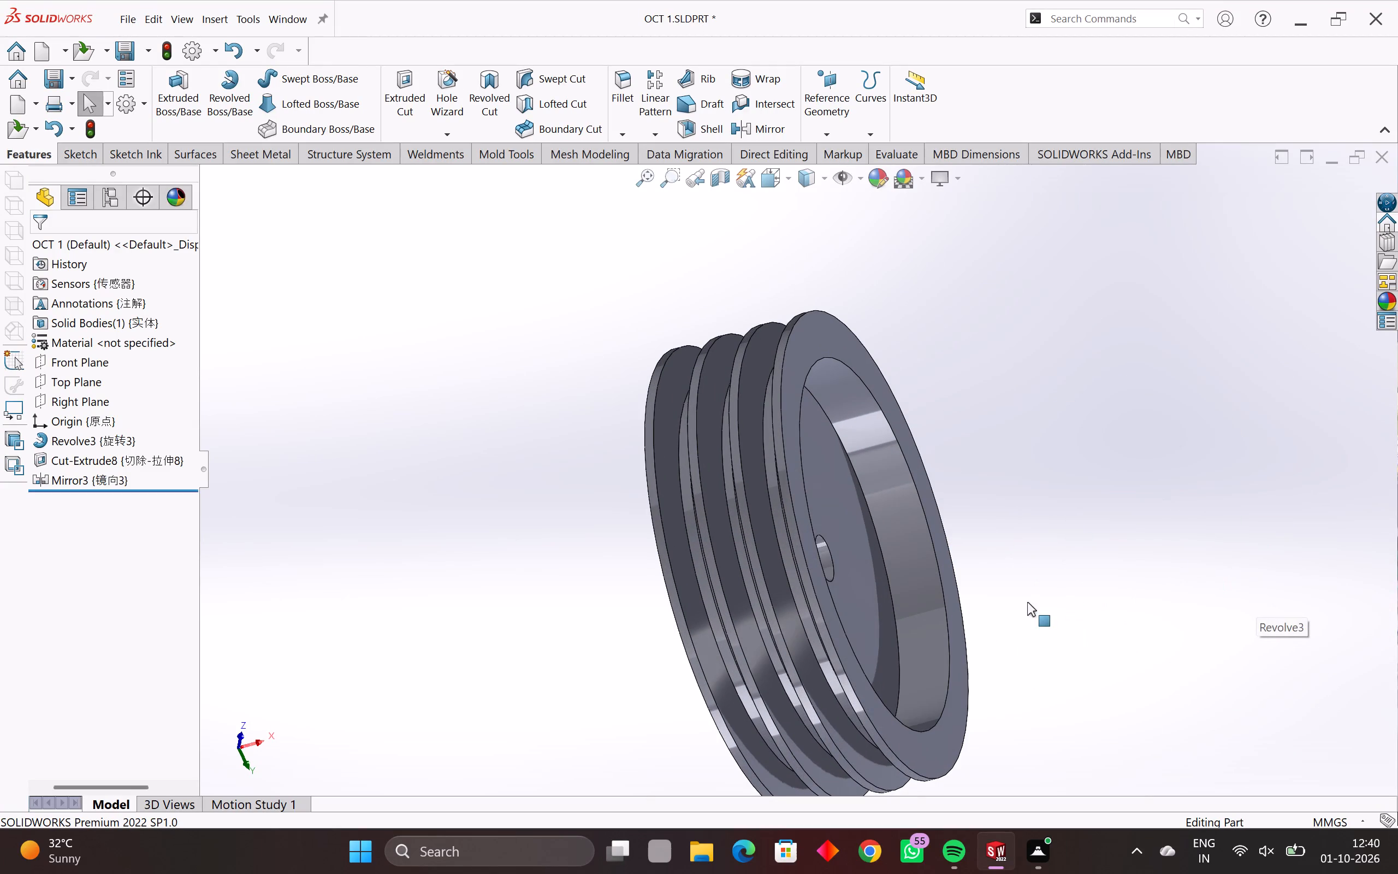
scroll(1083, 595, "up", 1)
middle_click_drag(1068, 646, 1068, 645, "shift")
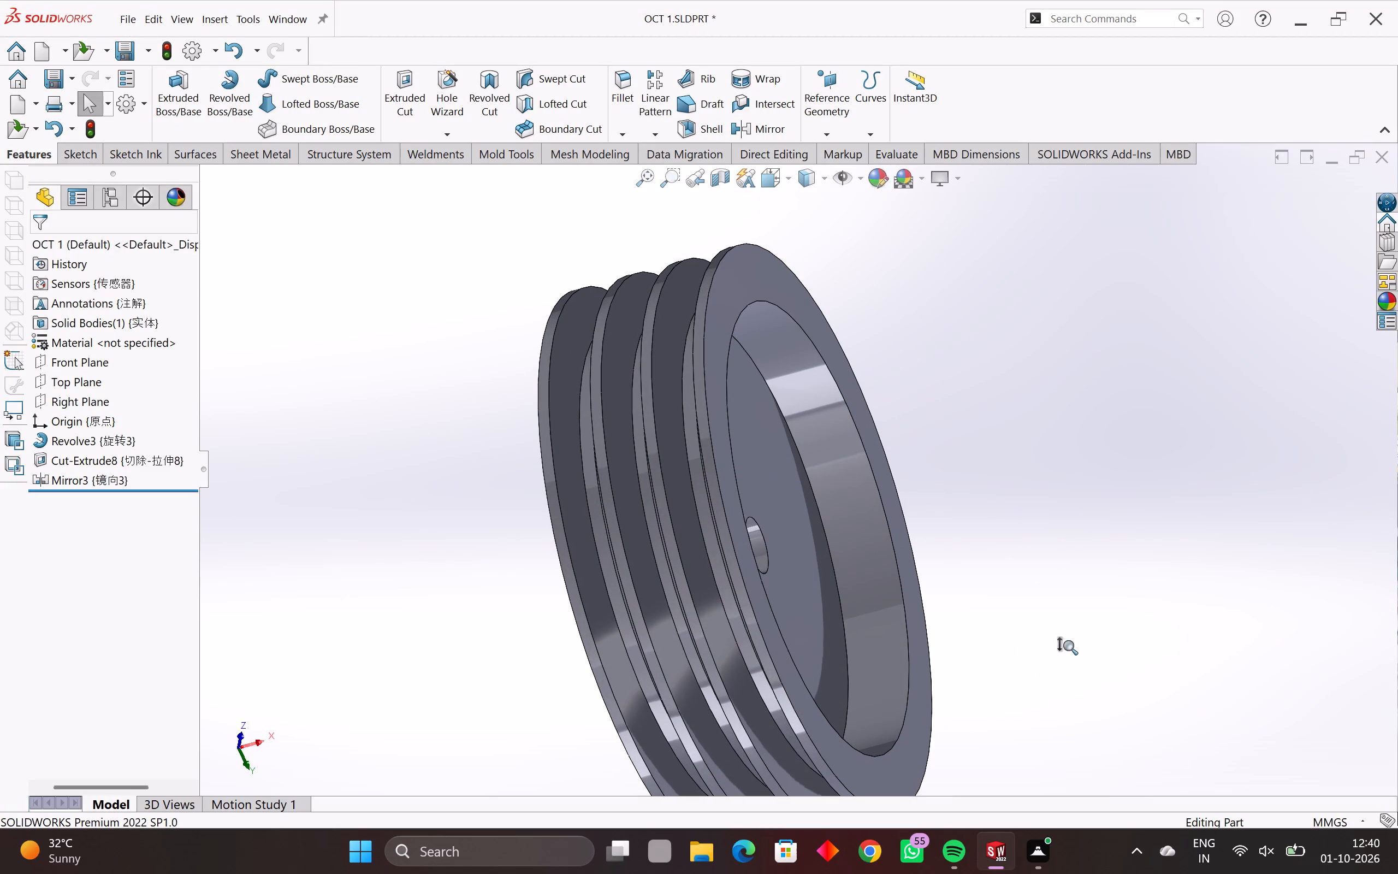
middle_click_drag(1068, 645, 1013, 670, "shift")
middle_click_drag(1012, 670, 1233, 611, "ctrl")
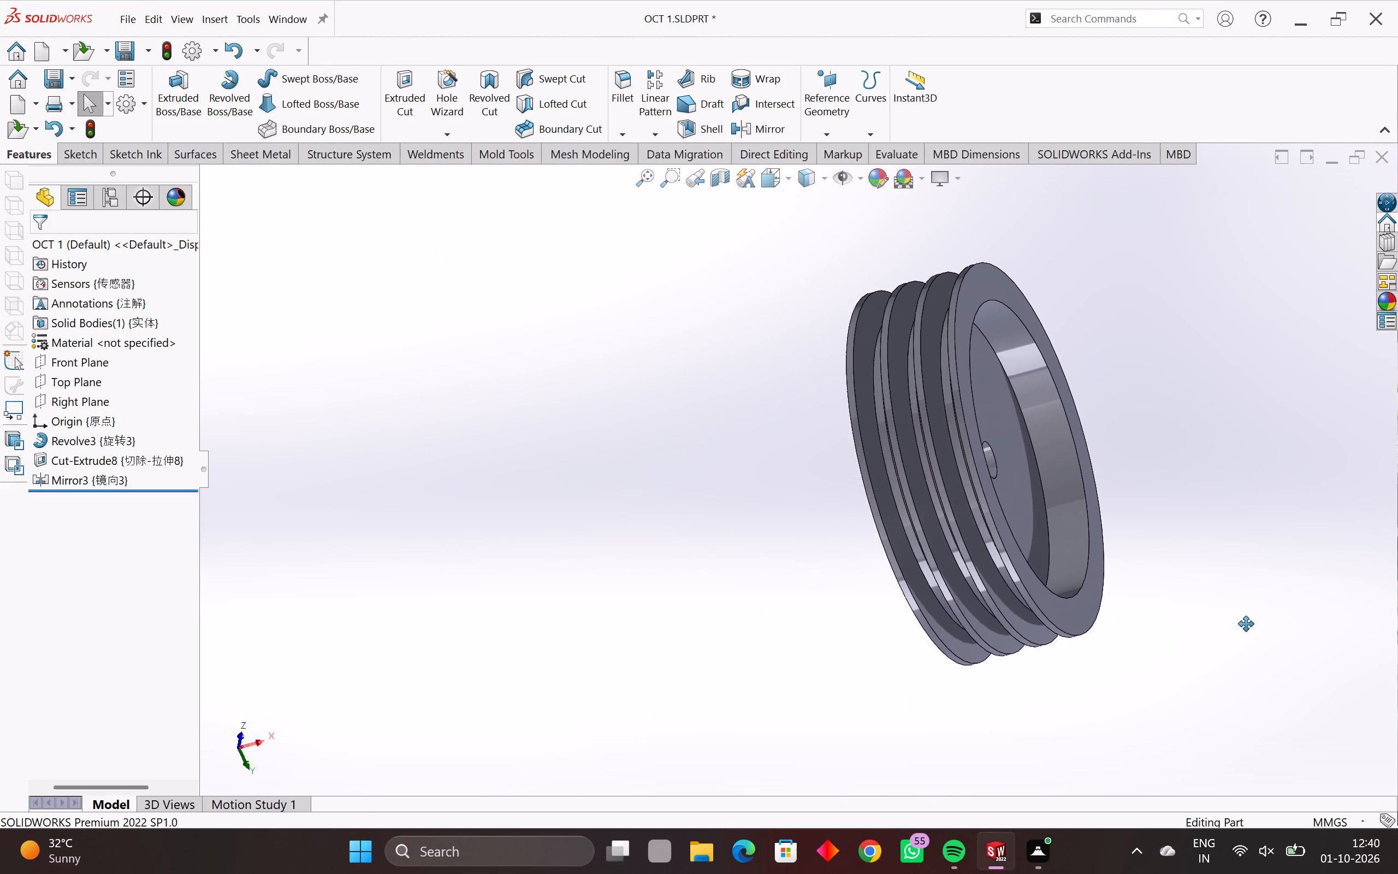
middle_click_drag(1233, 611, 857, 646, "ctrl")
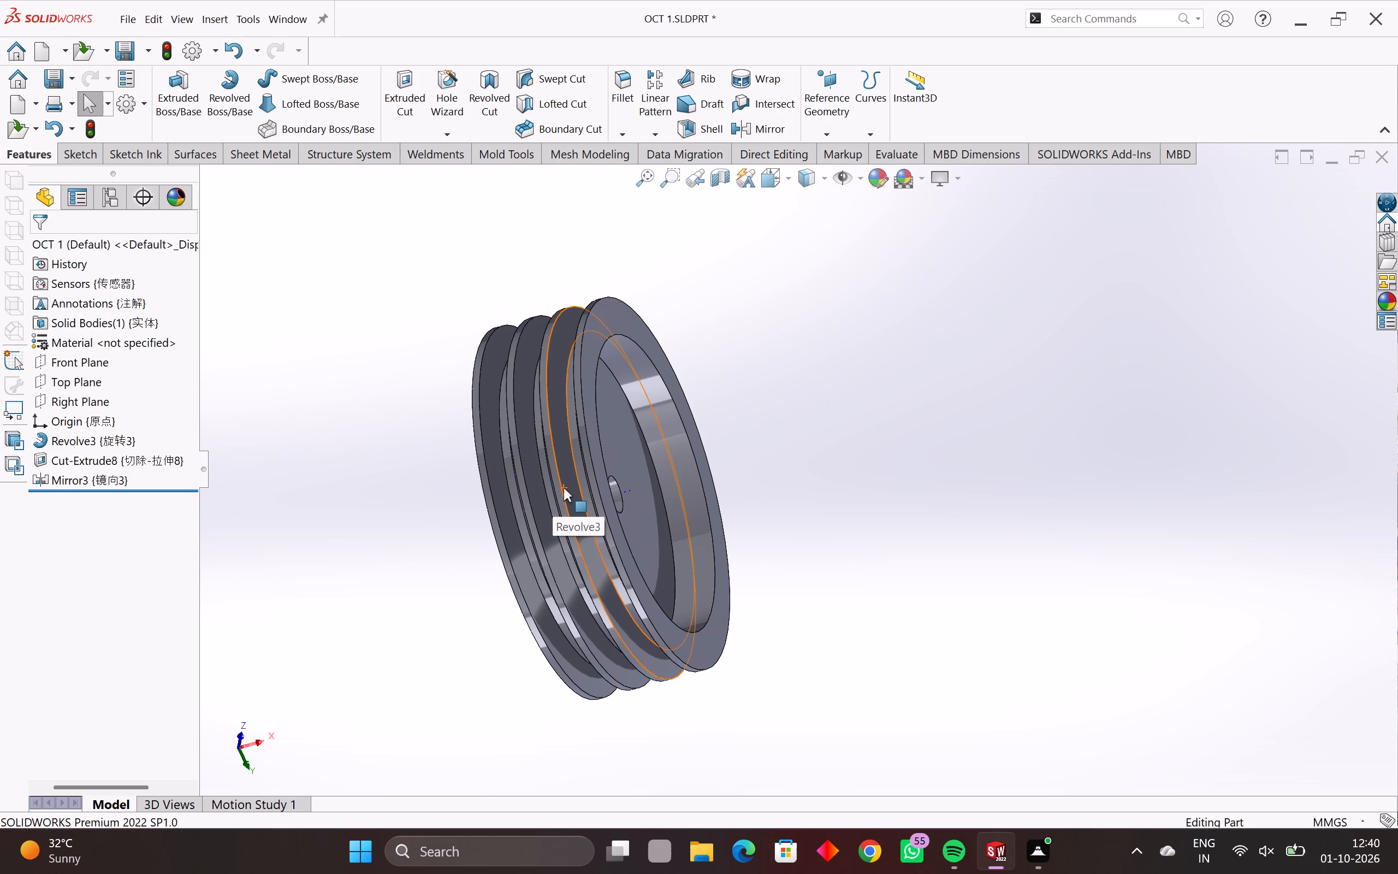
scroll(564, 488, "down", 1)
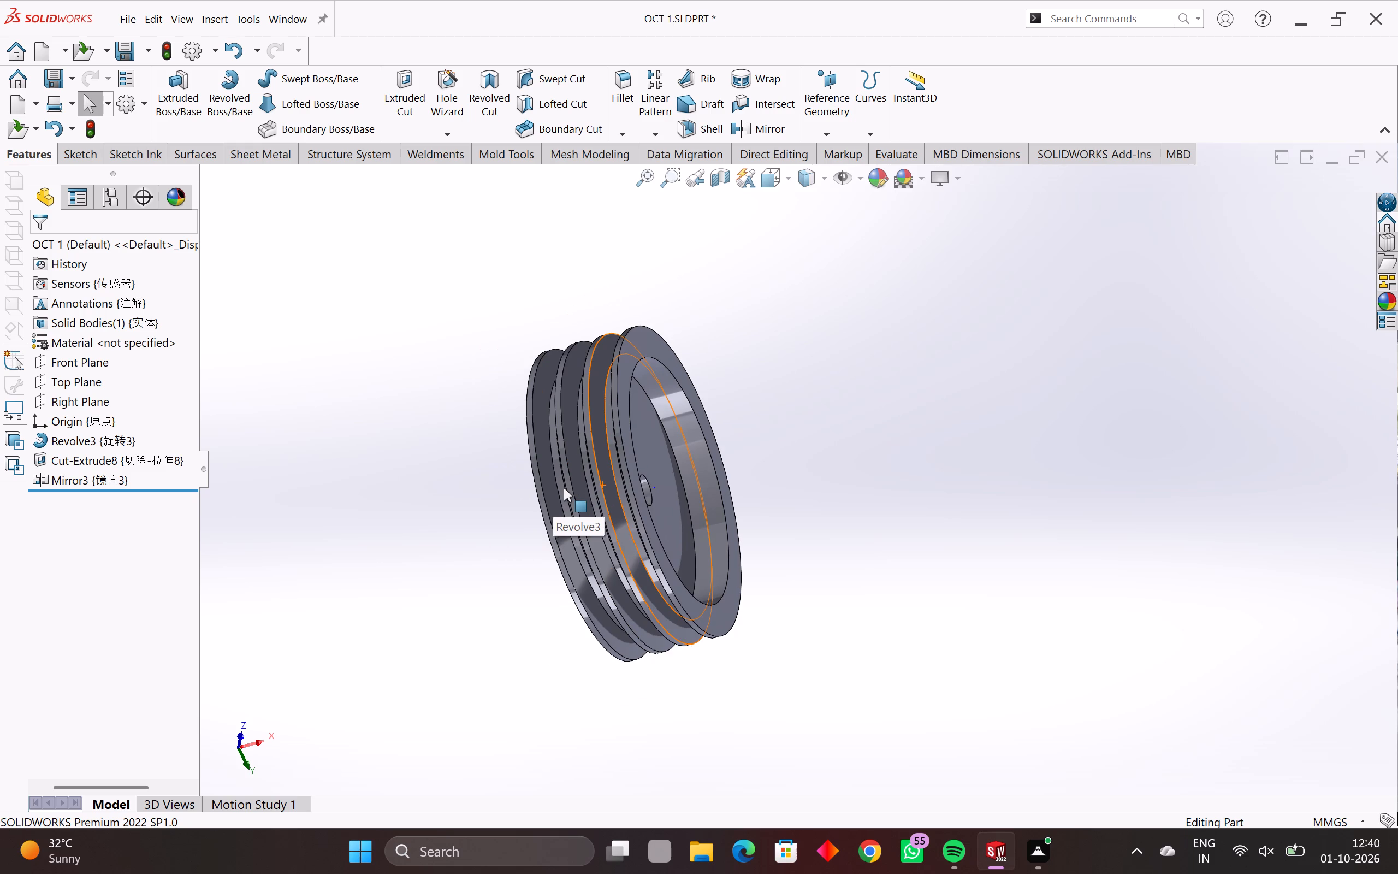
scroll(564, 488, "down", 1)
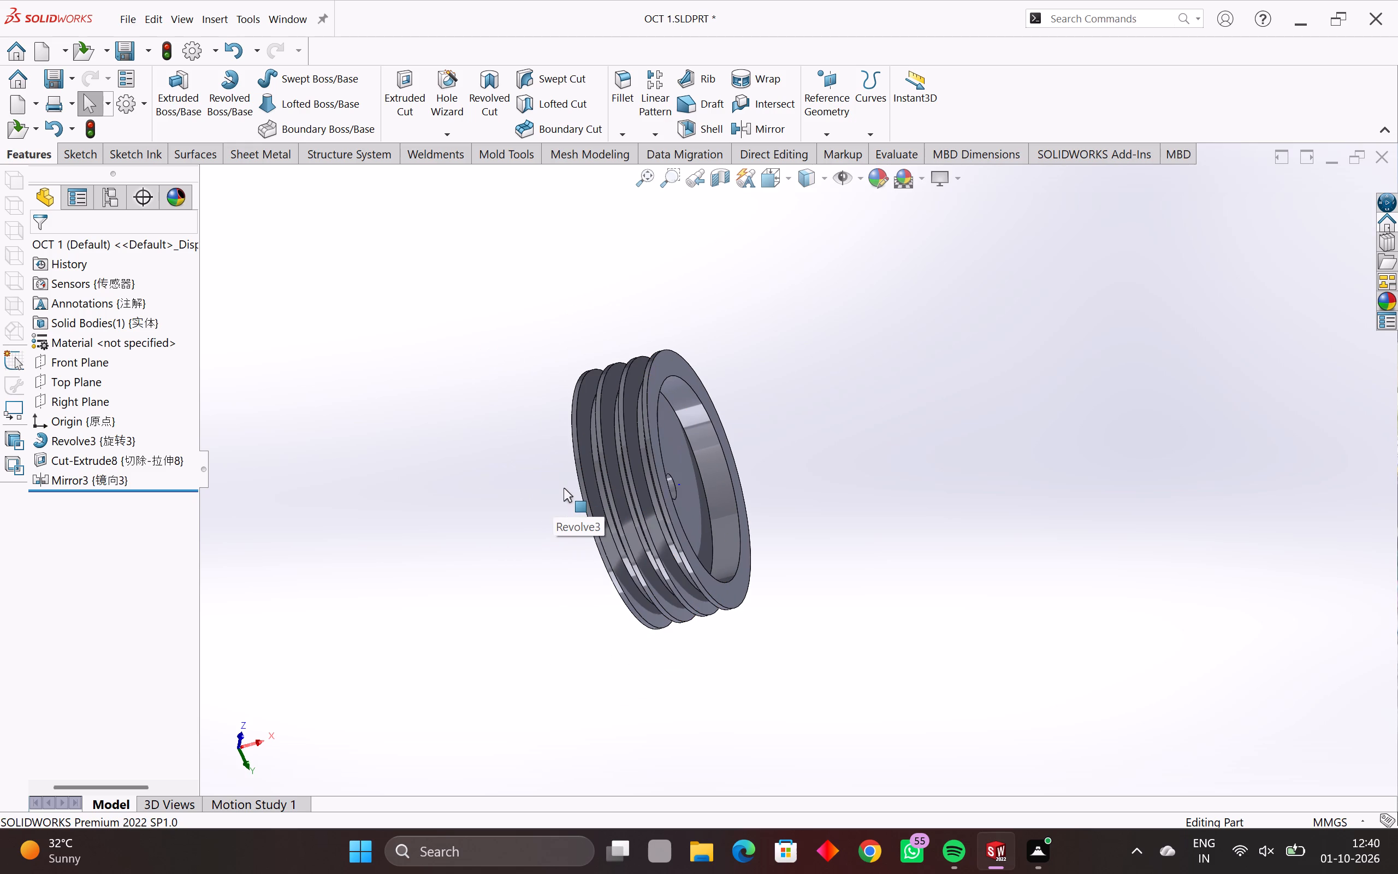
scroll(564, 488, "down", 1)
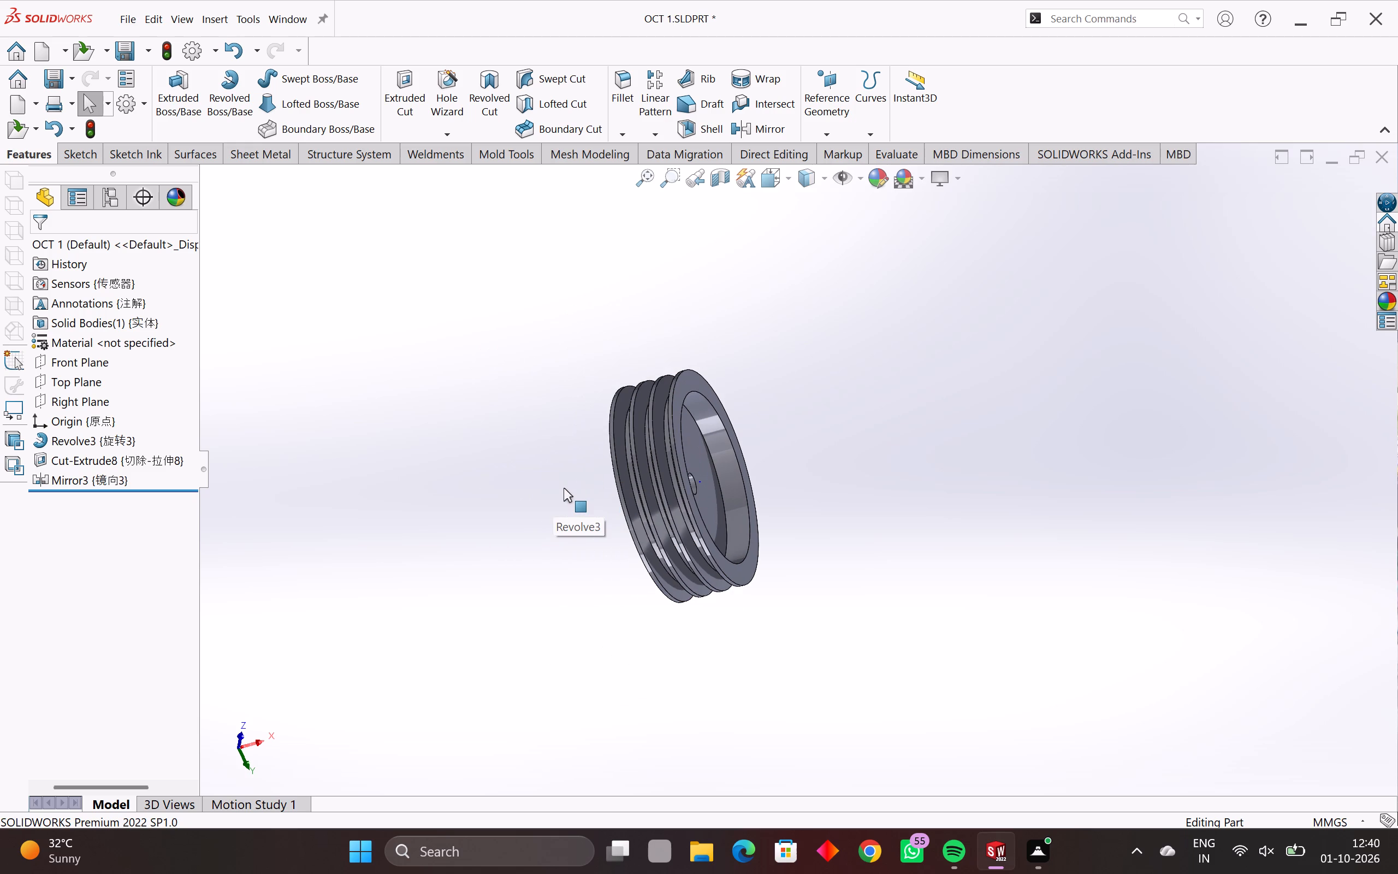
scroll(564, 488, "down", 1)
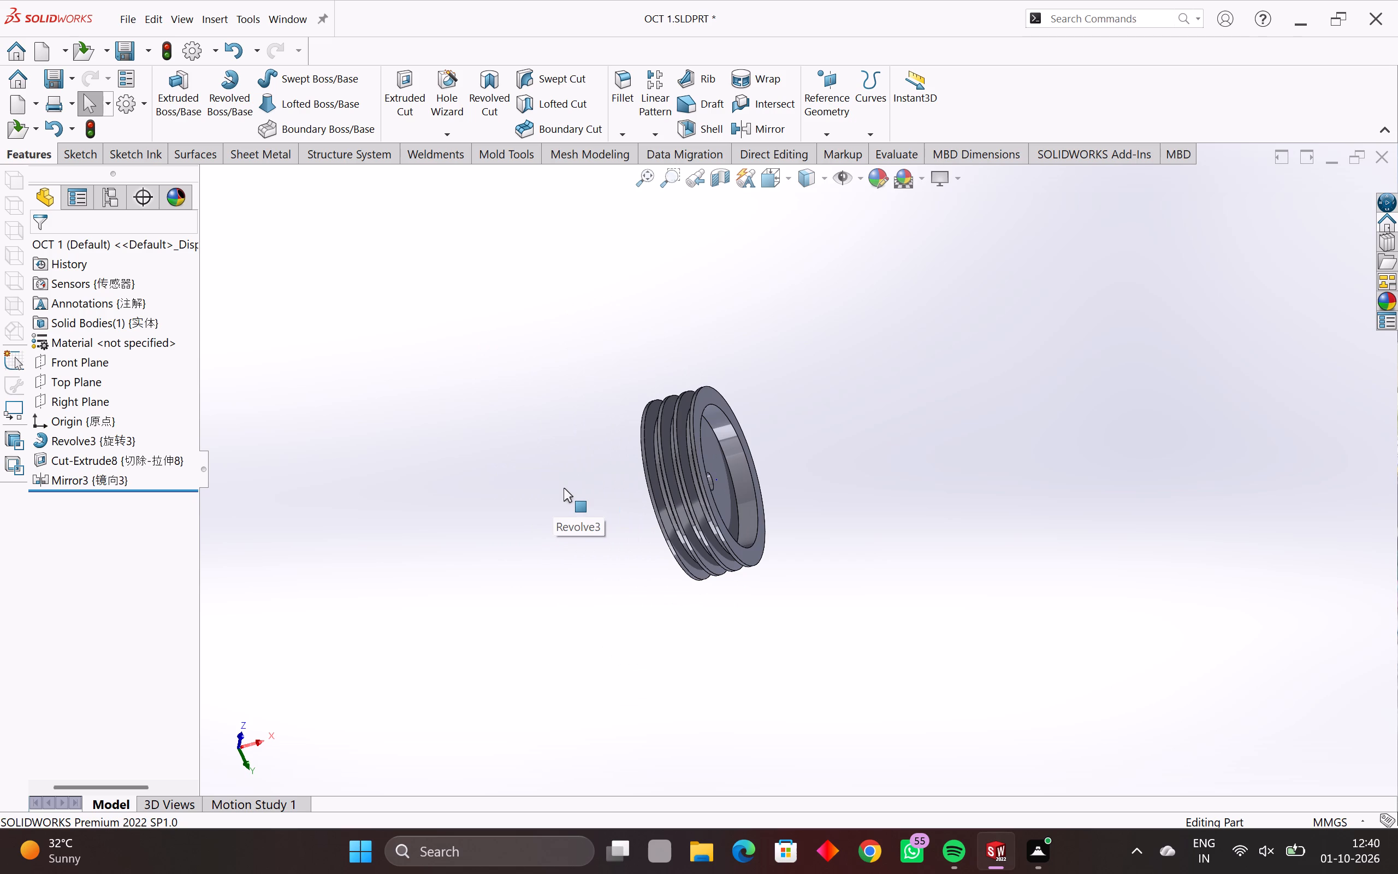
middle_click_drag(714, 525, 563, 622)
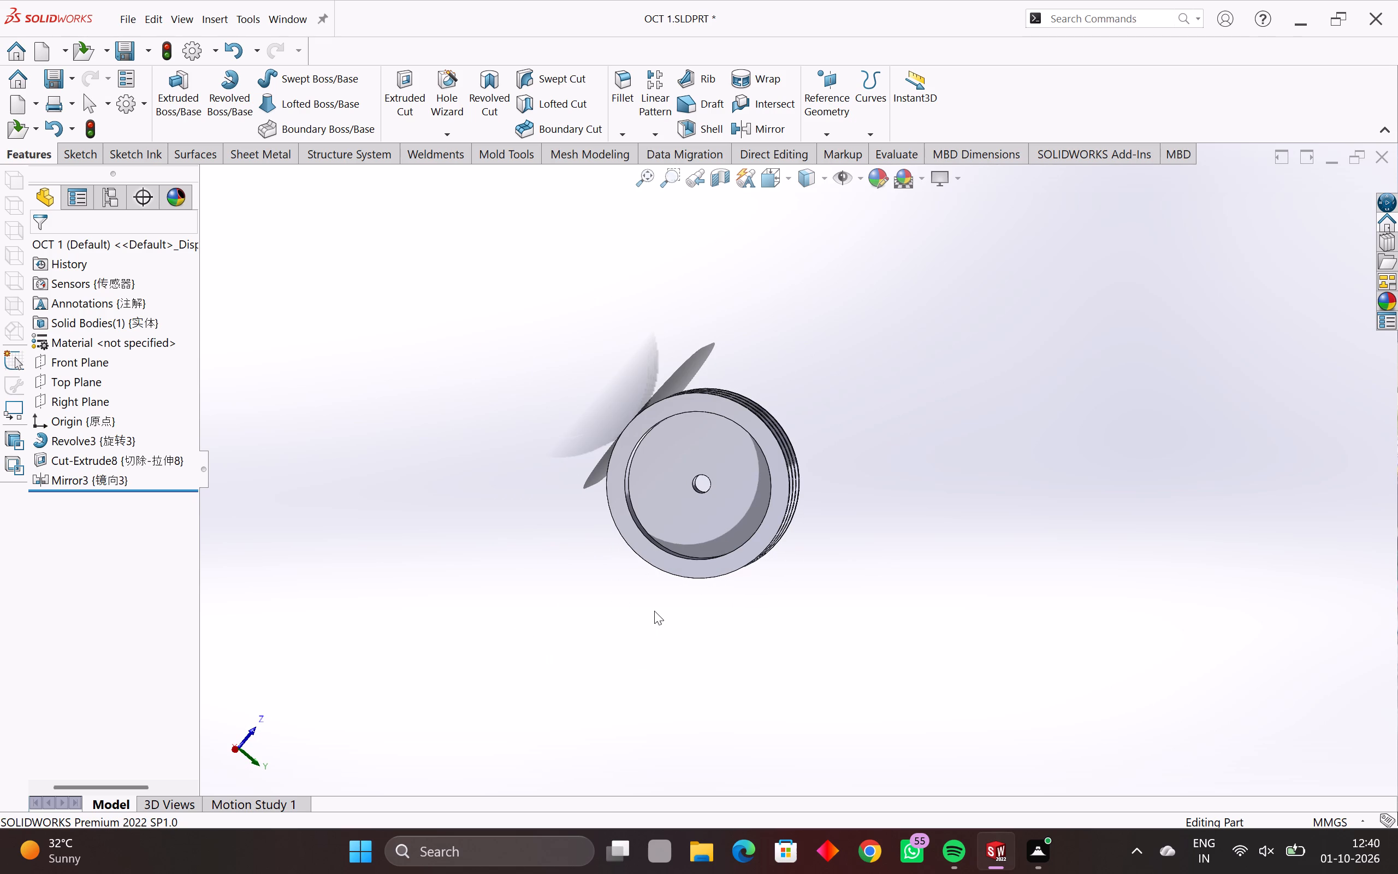
scroll(685, 596, "up", 1)
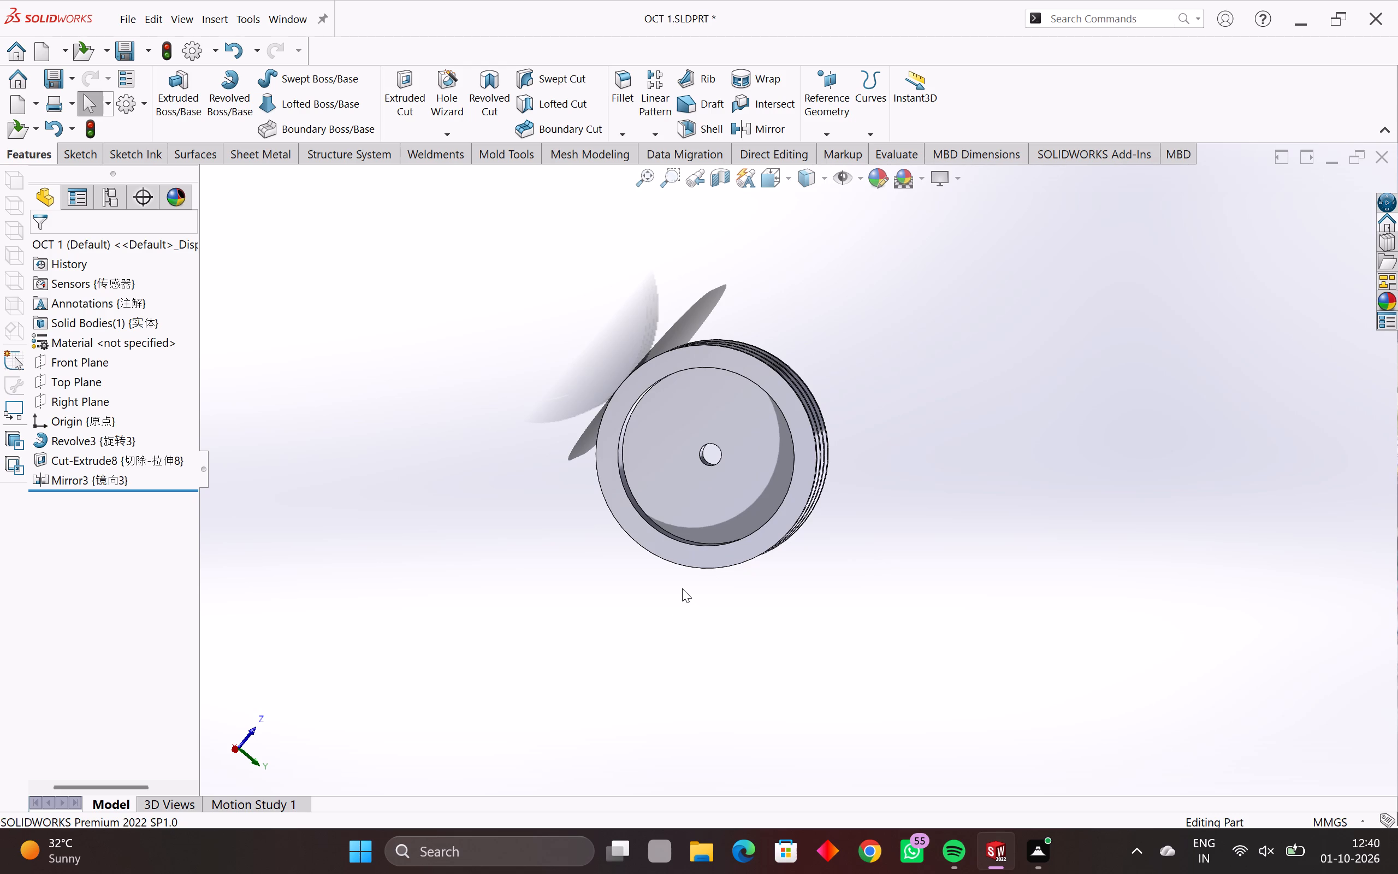
middle_click_drag(678, 588, 836, 569)
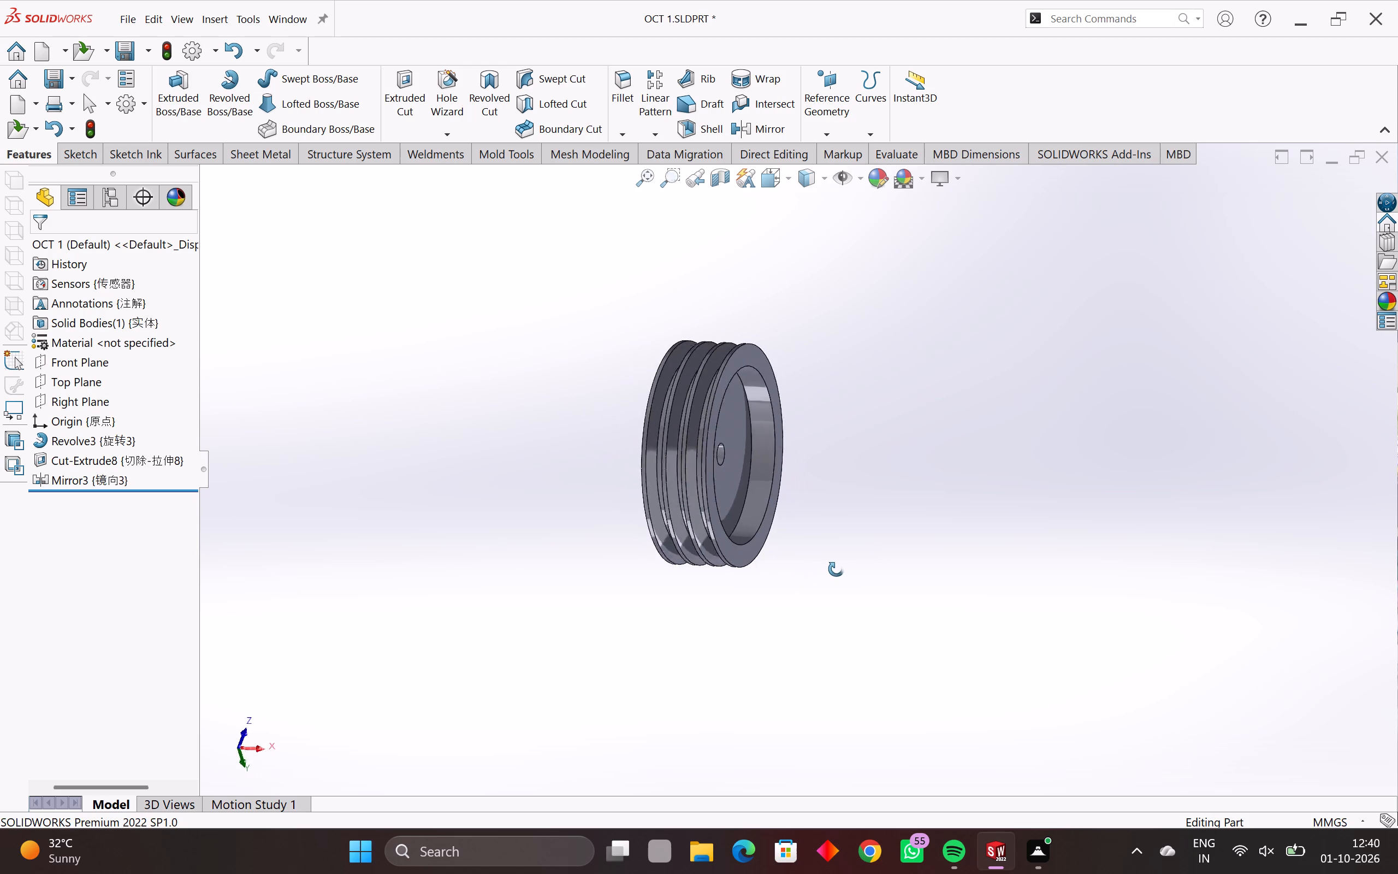
middle_click_drag(836, 569, 1016, 540)
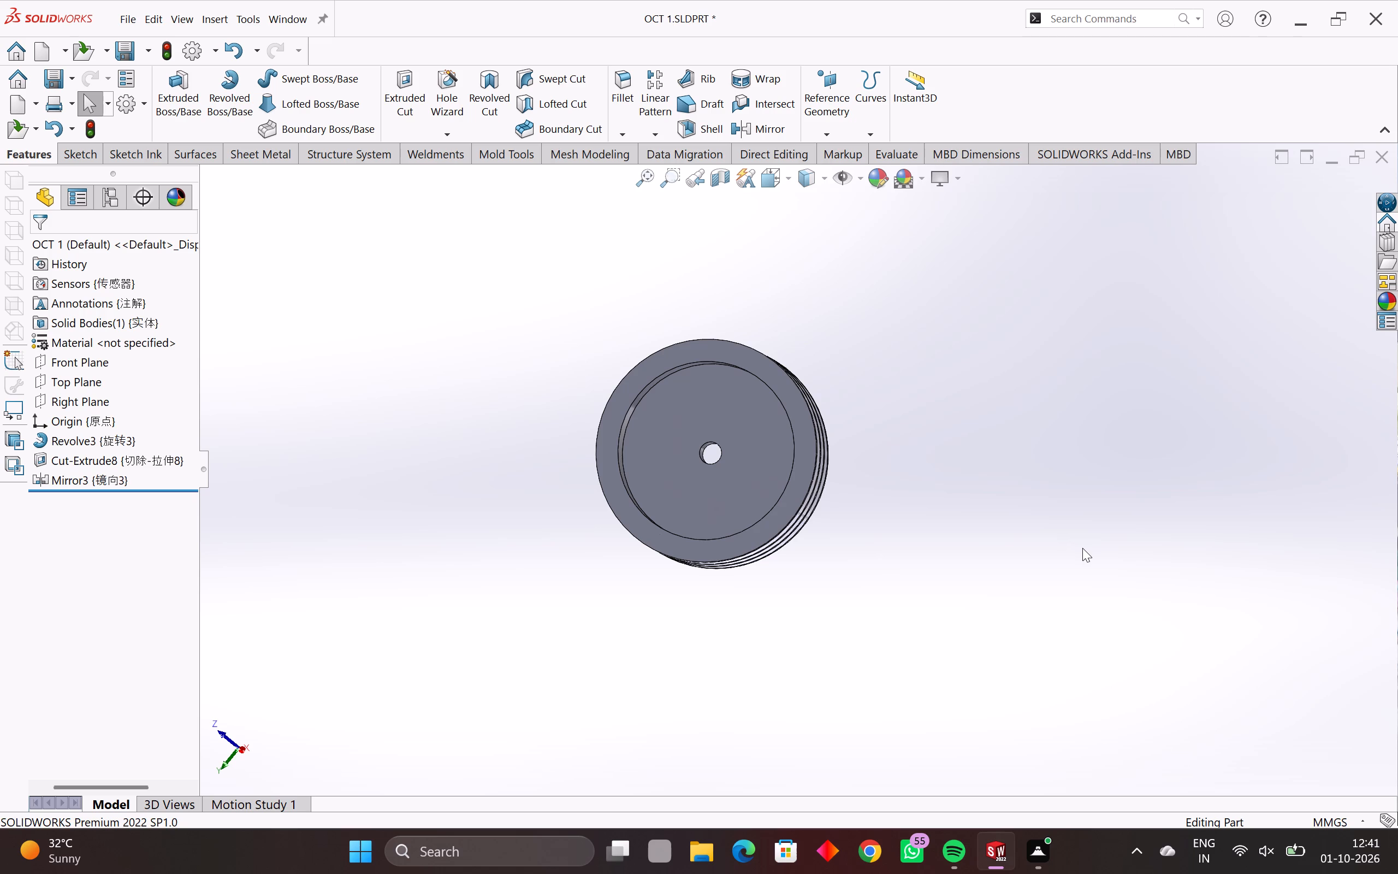
middle_click_drag(916, 530, 1342, 658)
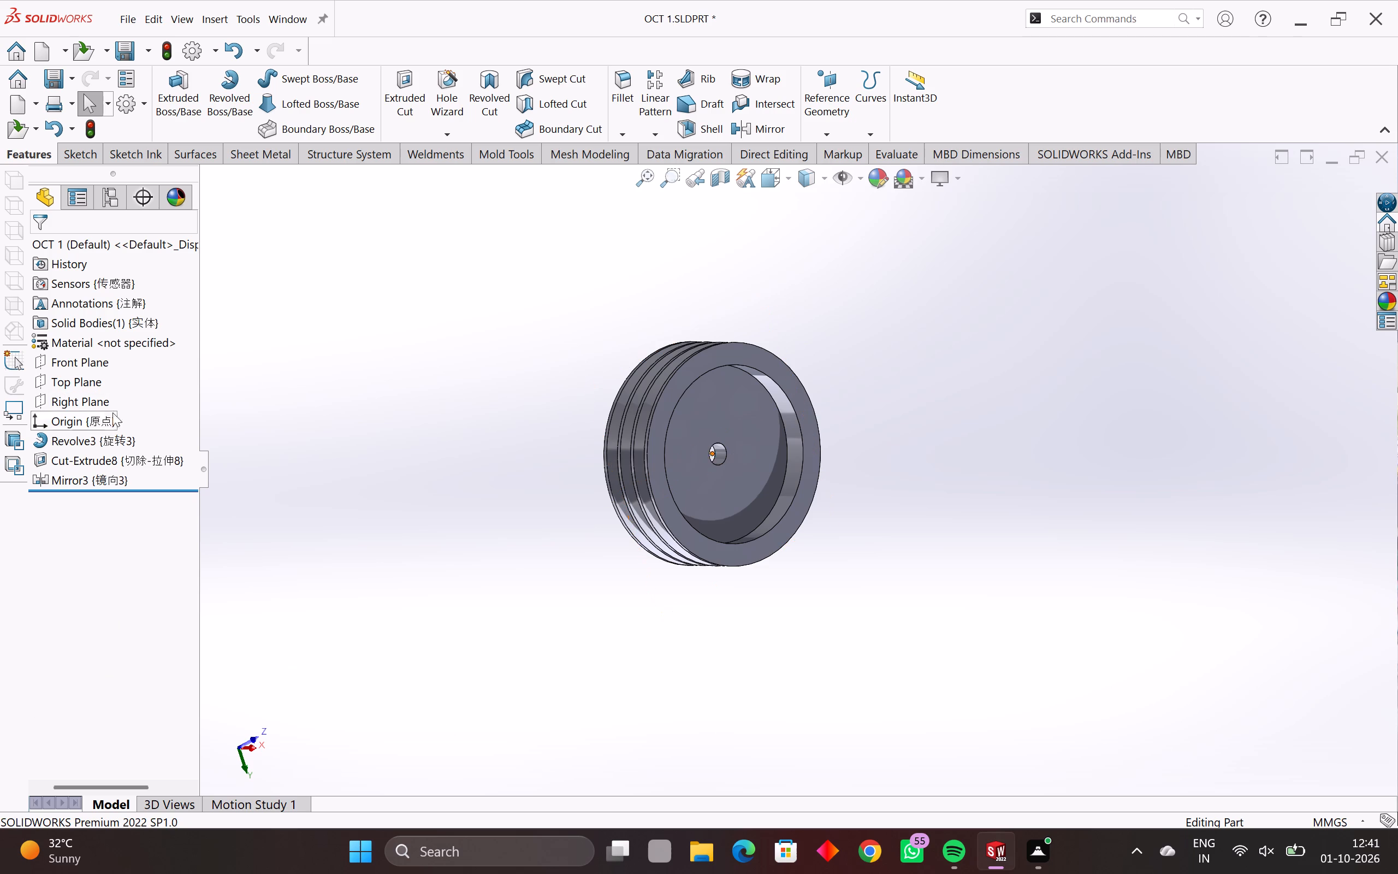
Start a new sketch on the Right Plane.
left_click(81, 161)
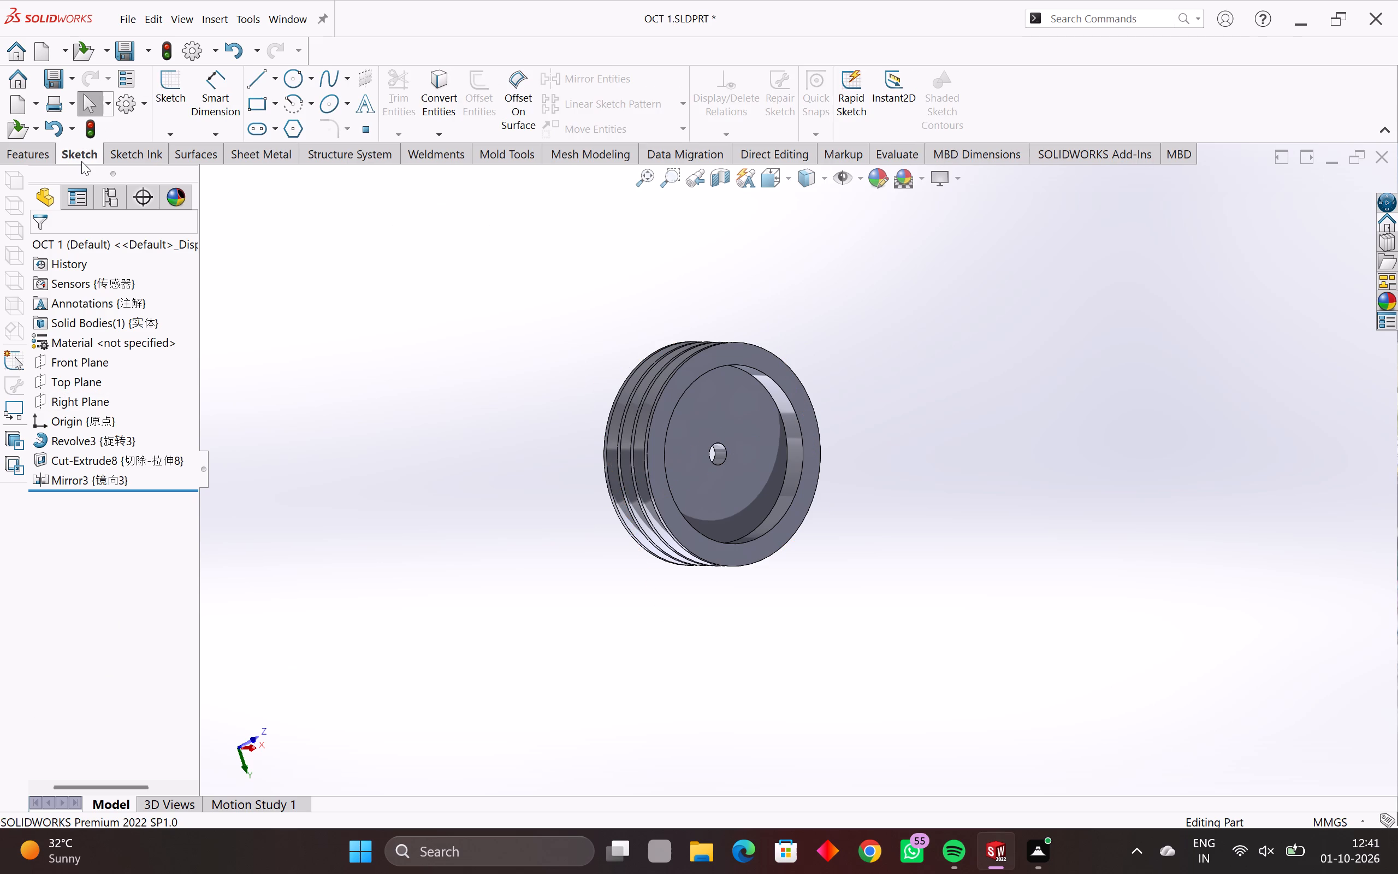
middle_click_drag(726, 512, 687, 532)
middle_click_drag(678, 534, 655, 536)
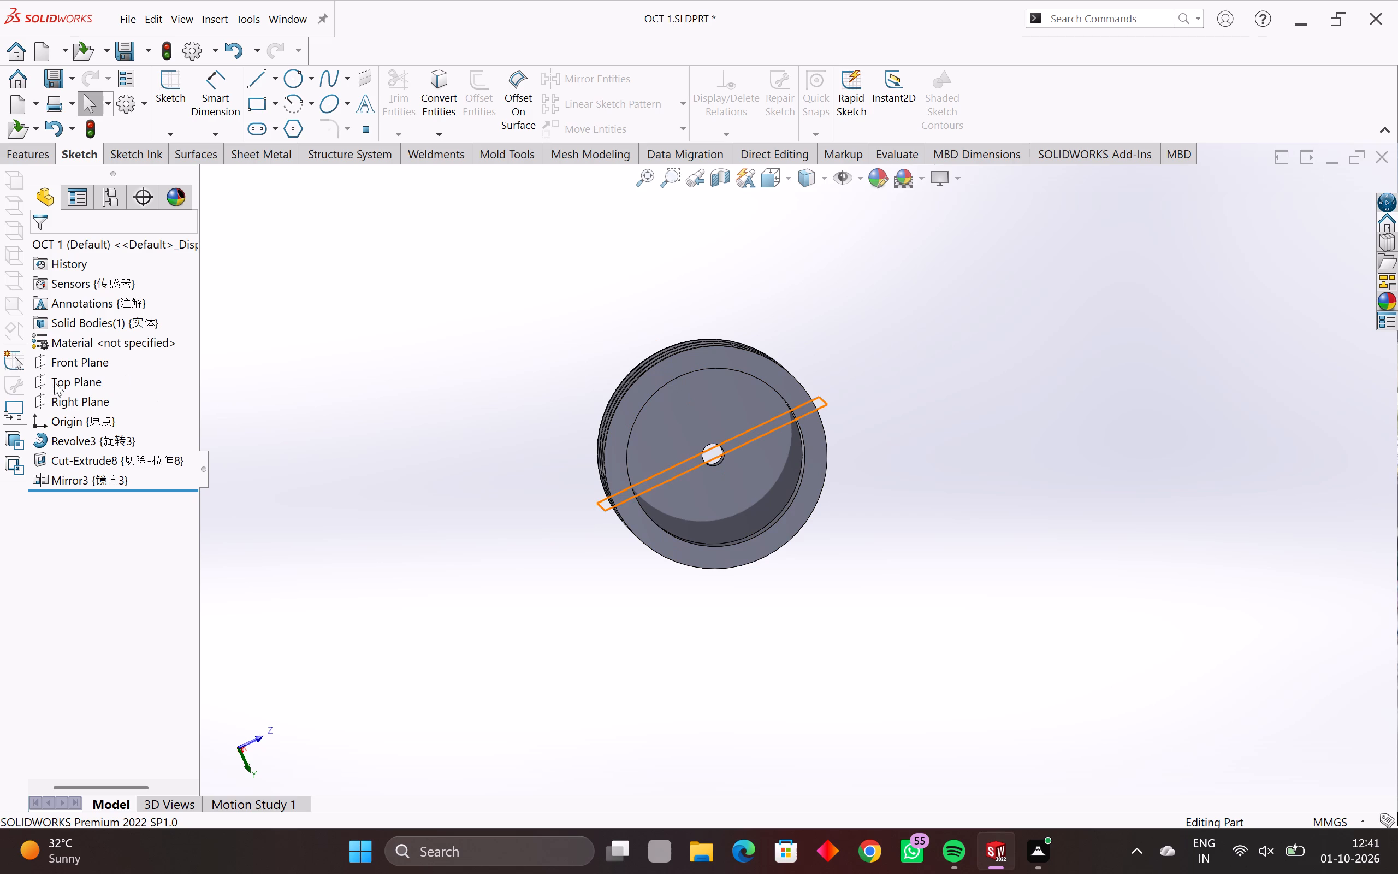
left_click(77, 405)
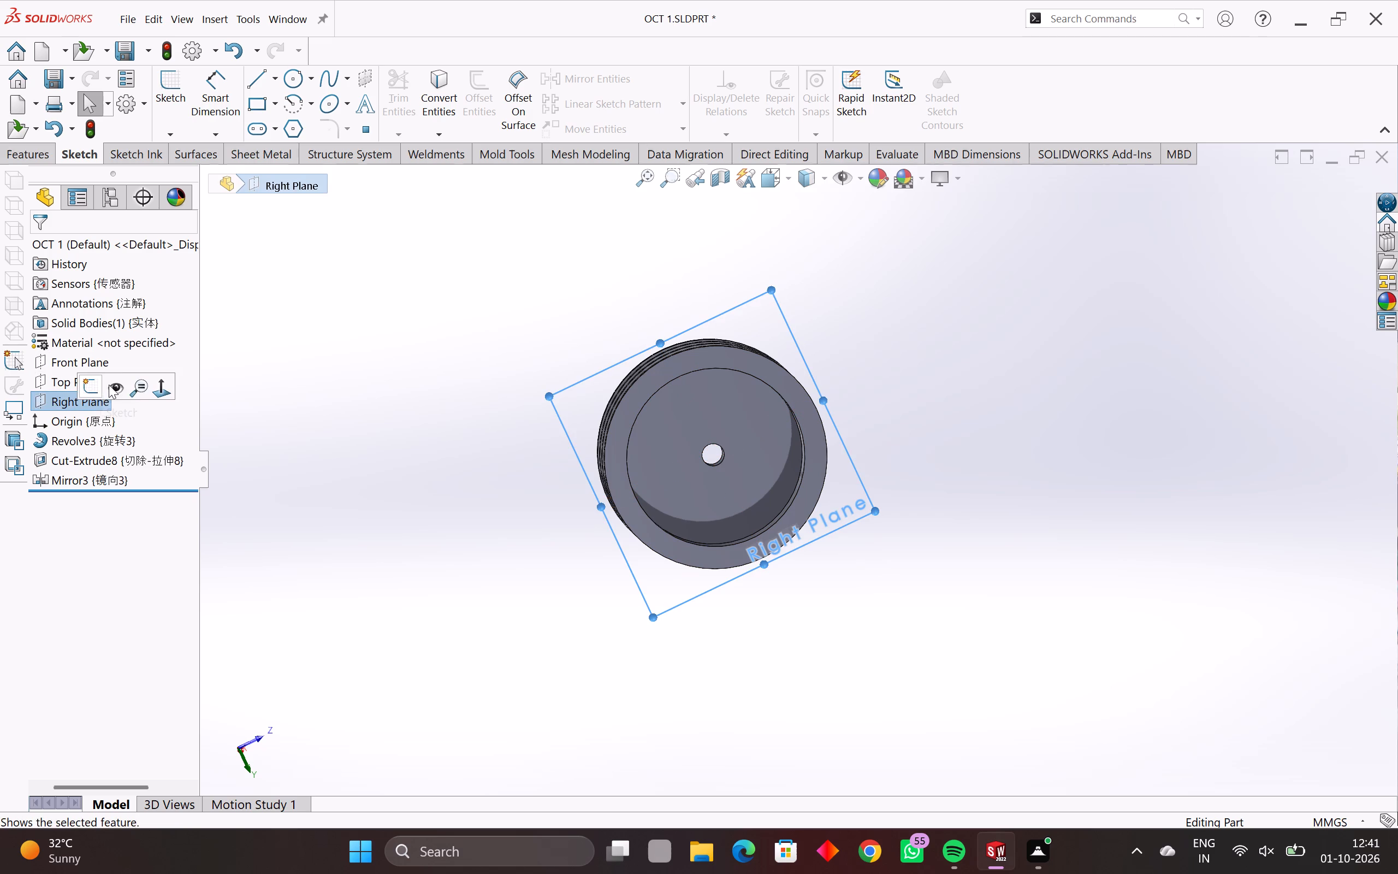
left_click(90, 379)
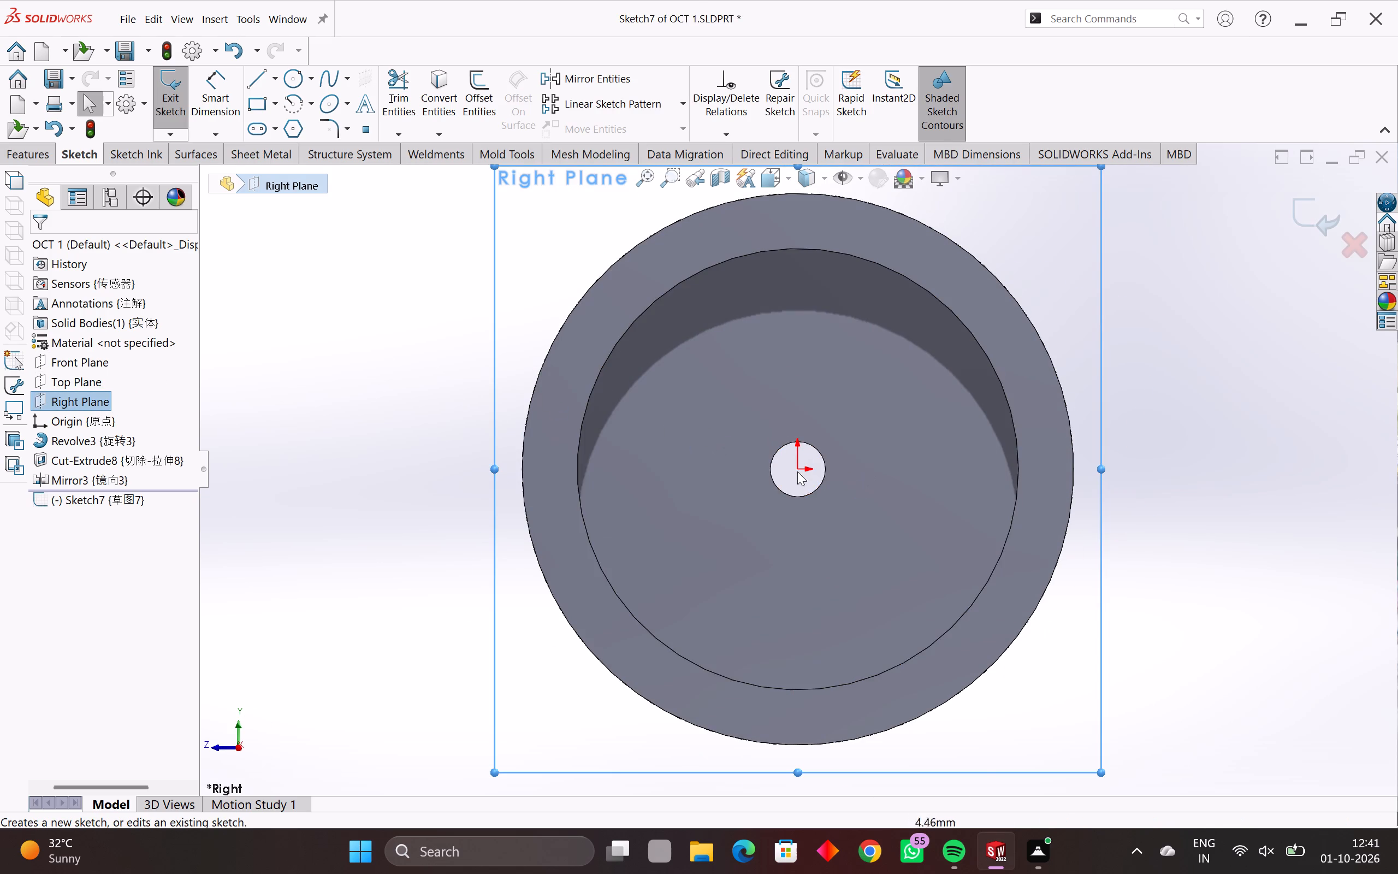
Sketch a circle centred on the origin around the bore and set its radius to 62.5 mm.
scroll(805, 462, "up", 4)
scroll(799, 473, "down", 3)
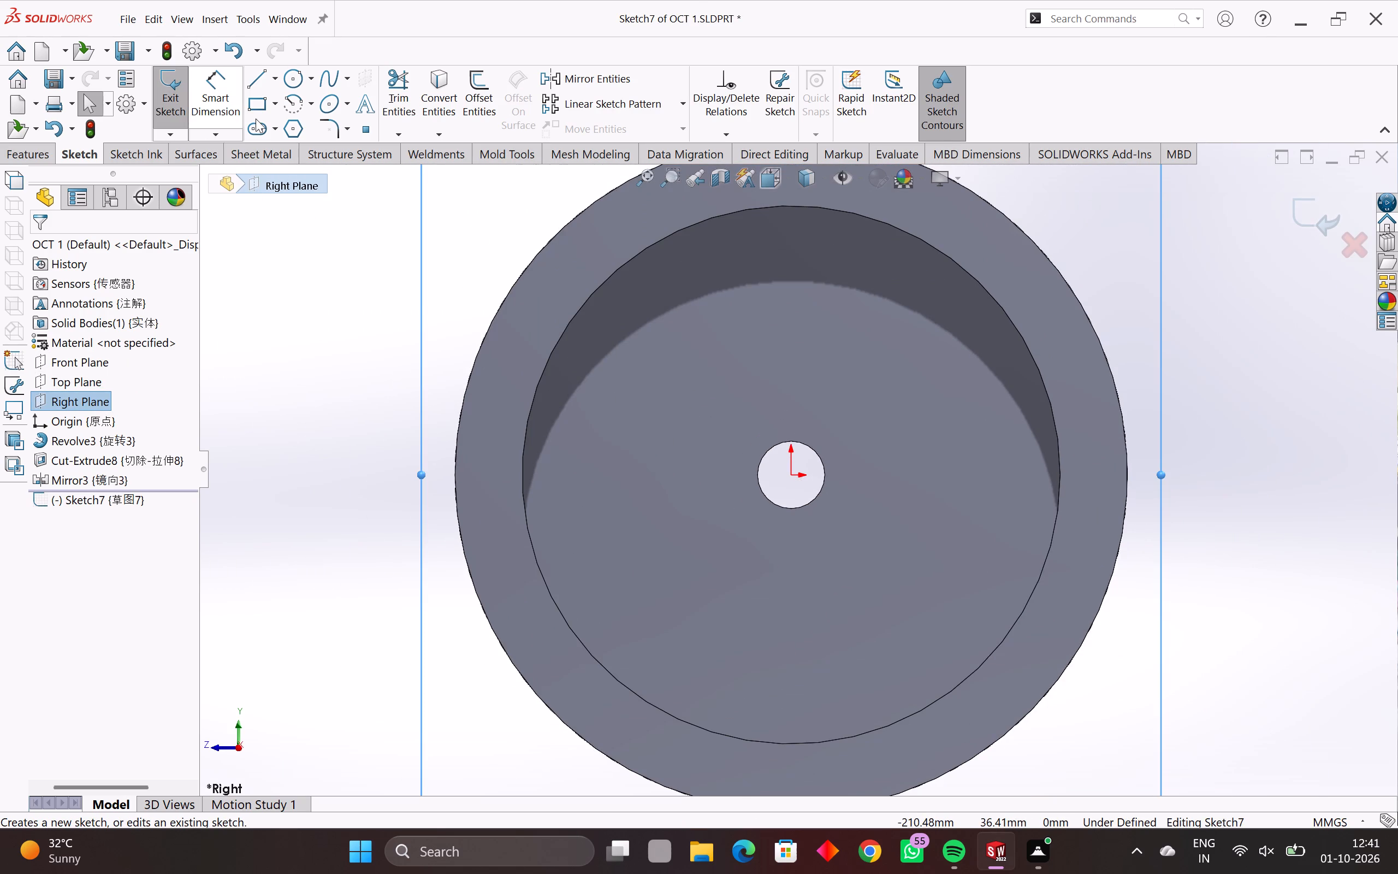
left_click(309, 76)
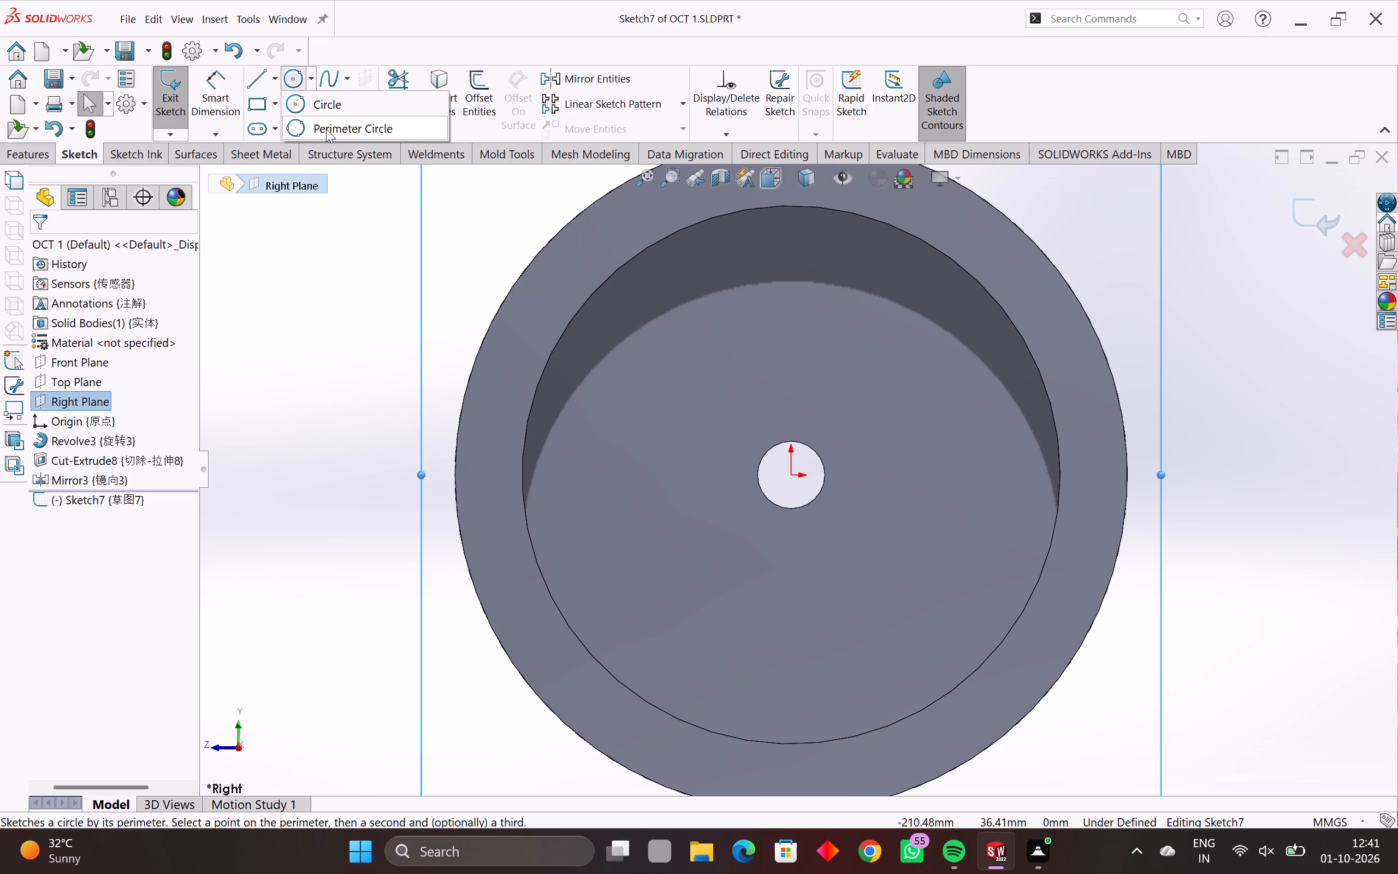
left_click(328, 110)
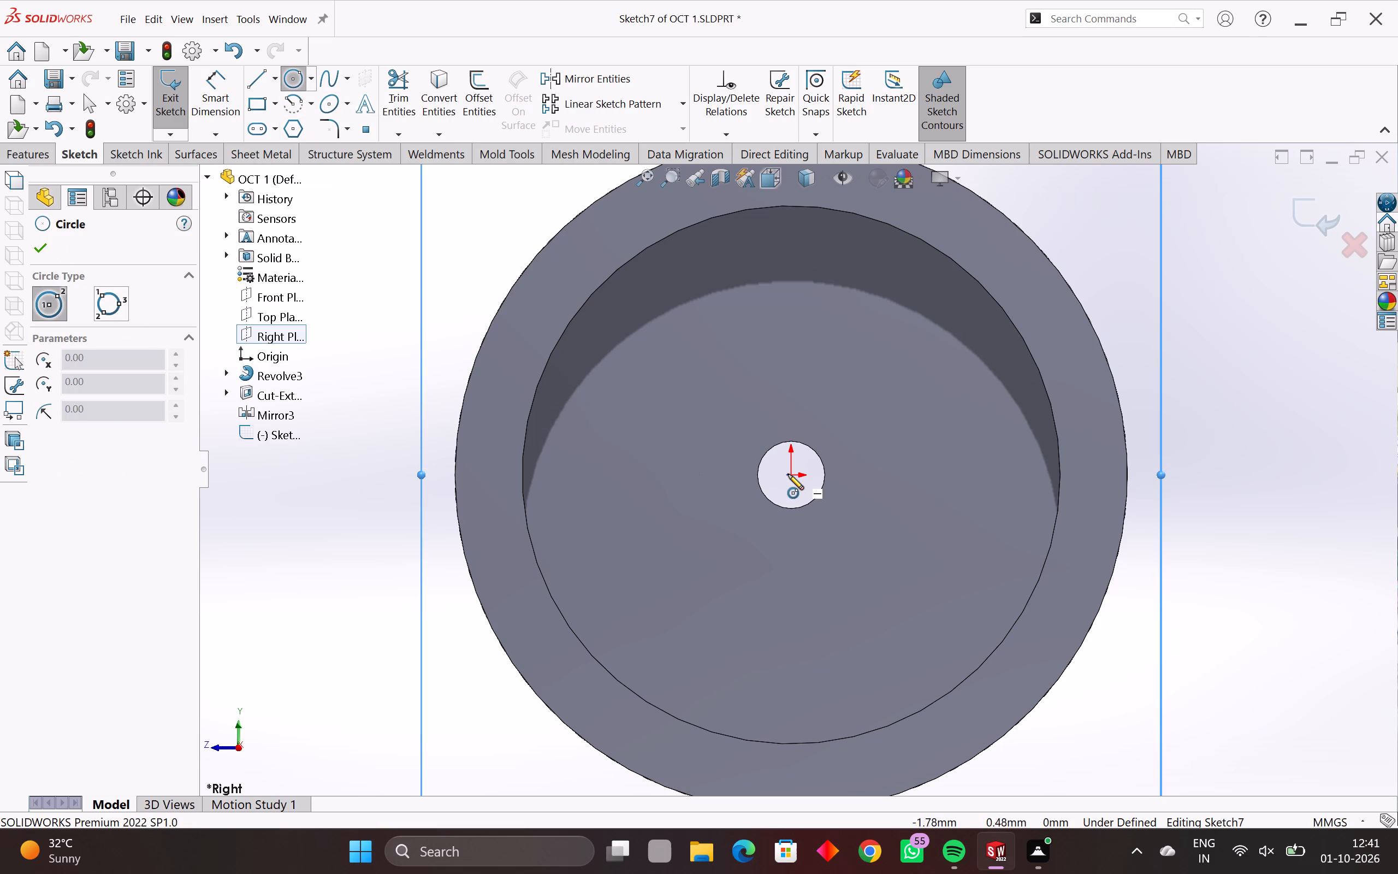
left_click(791, 475)
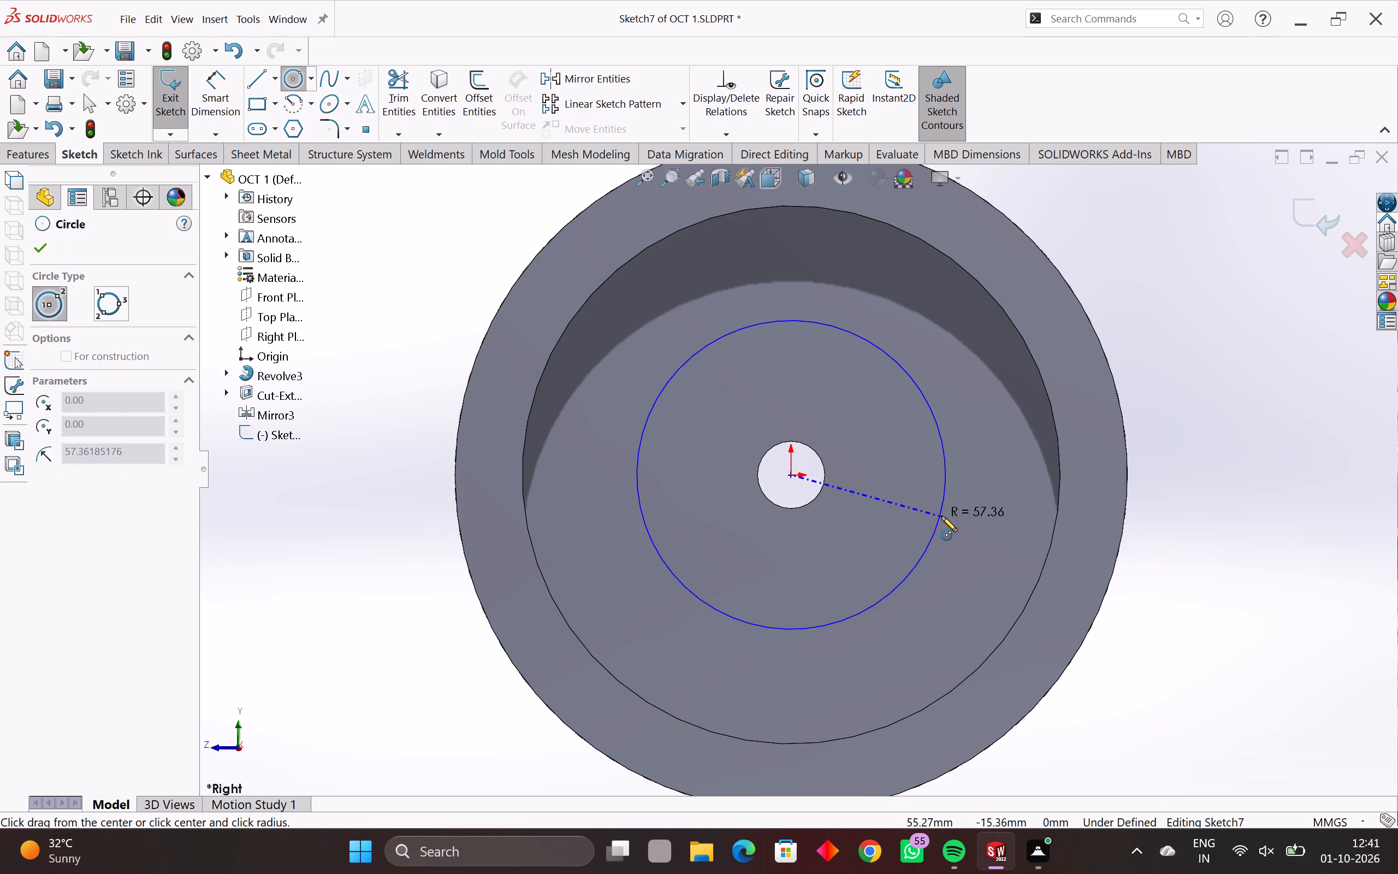
middle_click_drag(941, 516, 810, 558)
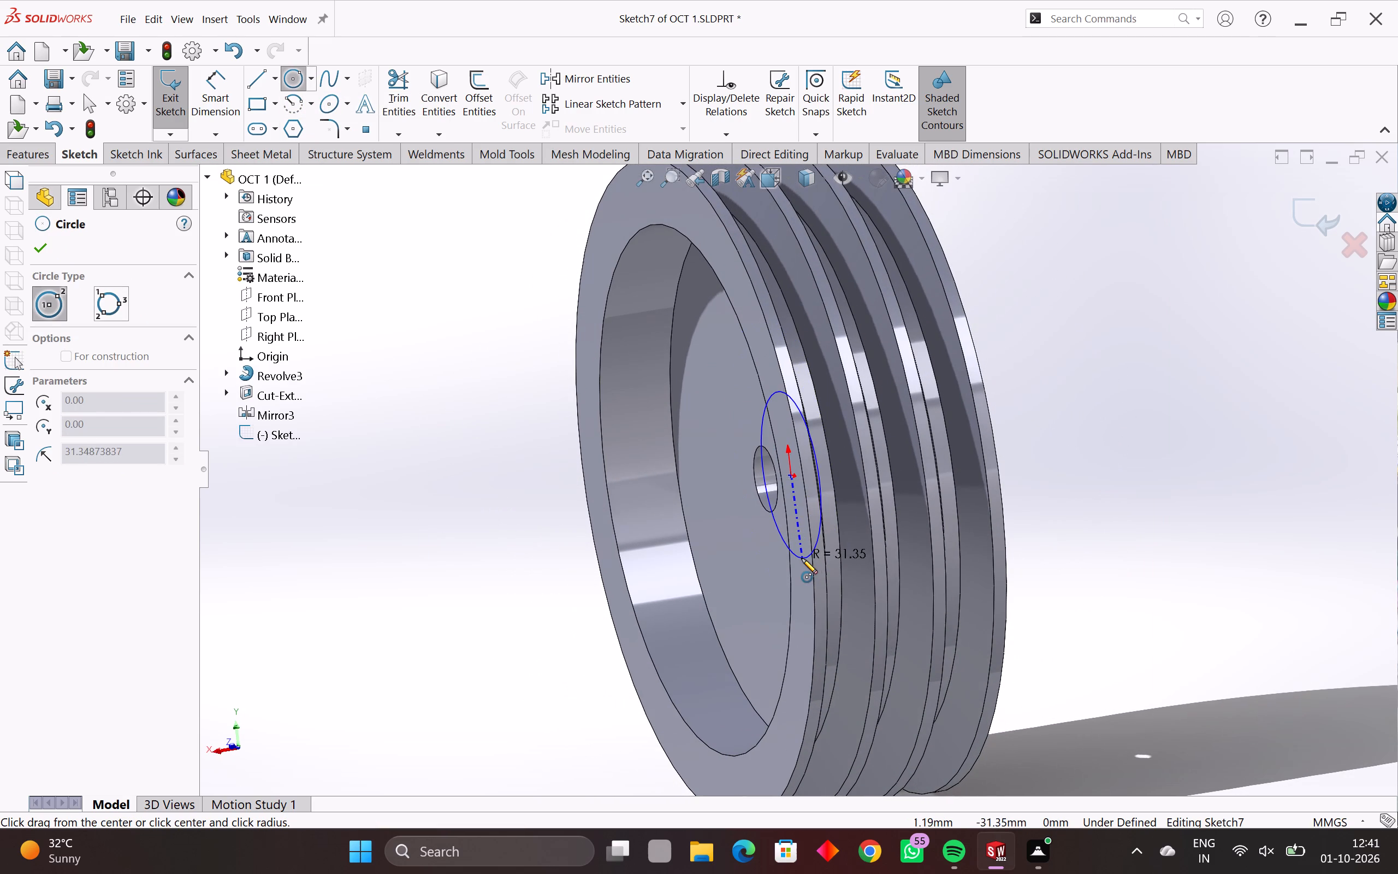
middle_click_drag(802, 558, 623, 569)
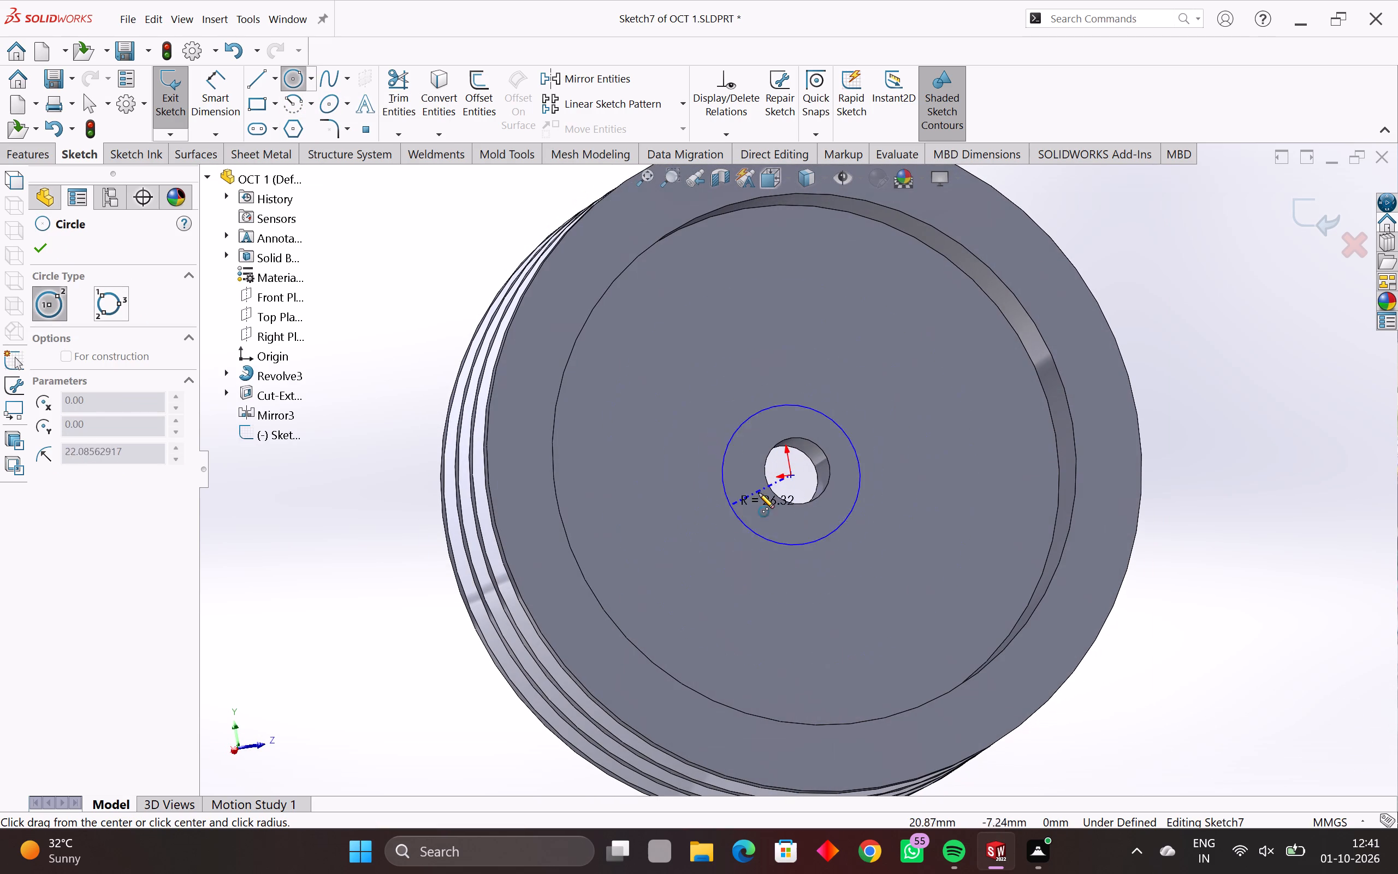
middle_click_drag(896, 457, 723, 492)
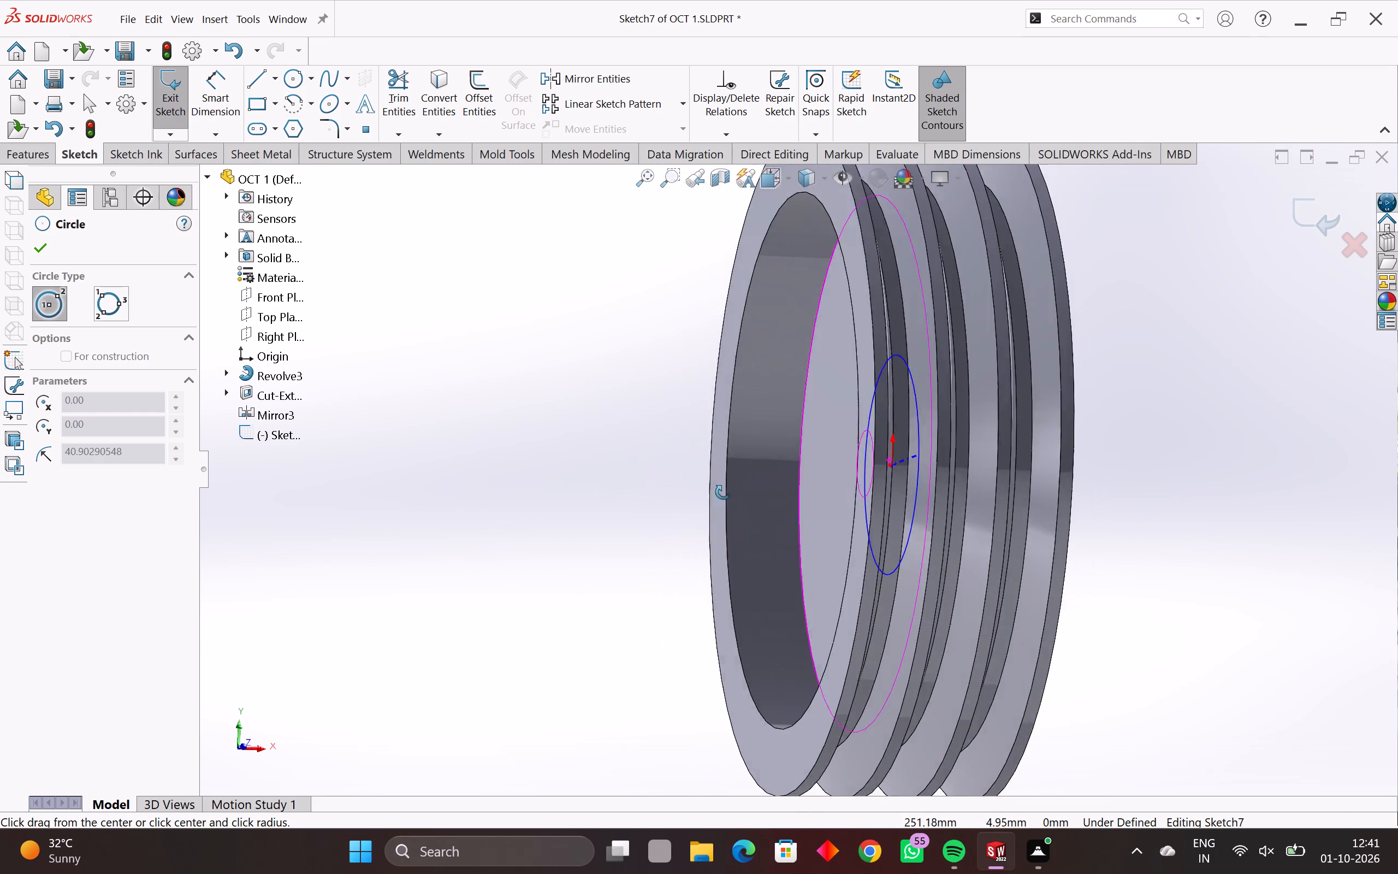
middle_click_drag(723, 492, 730, 507)
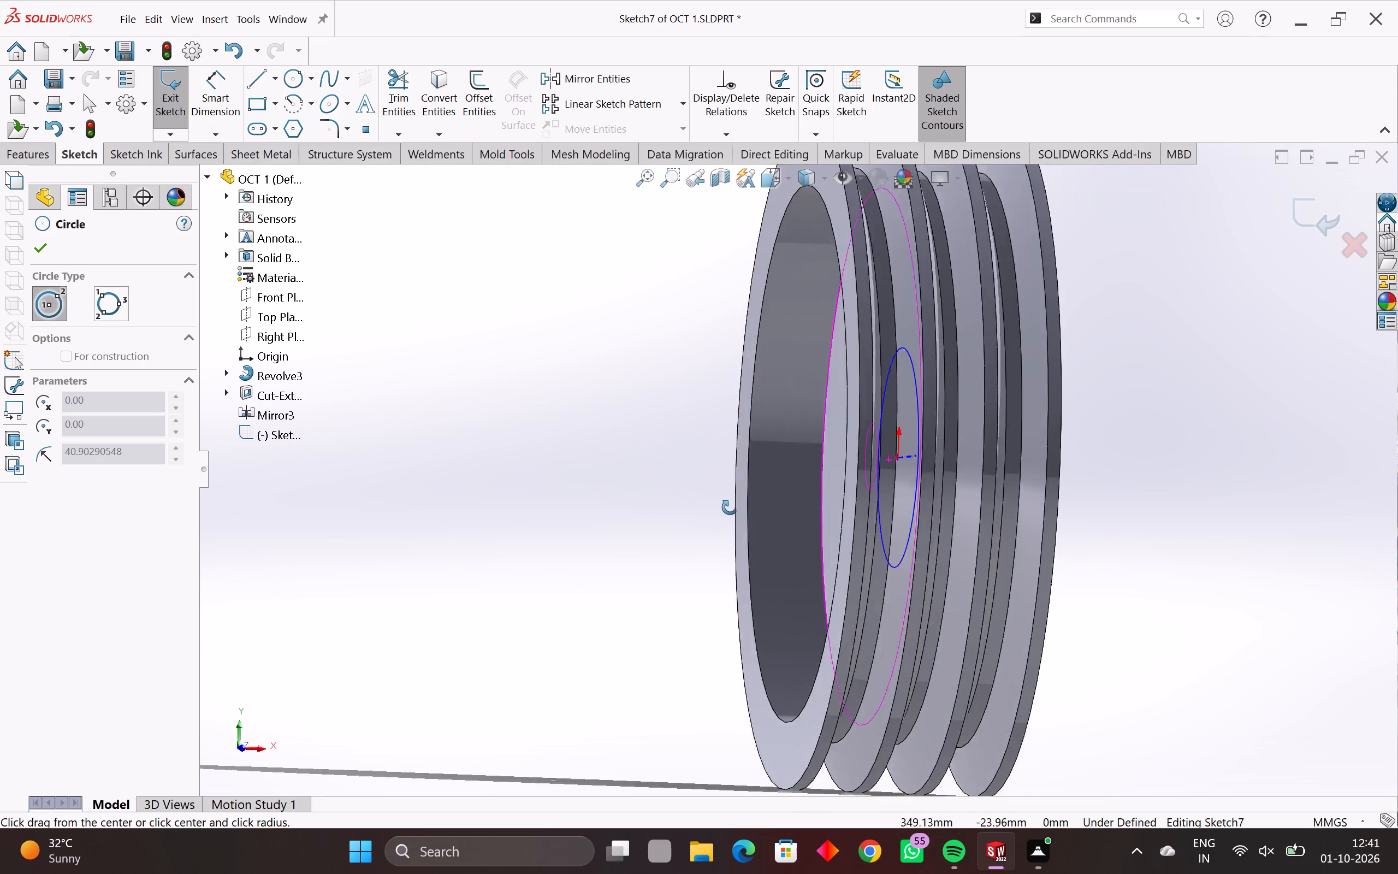
middle_click_drag(730, 507, 870, 520)
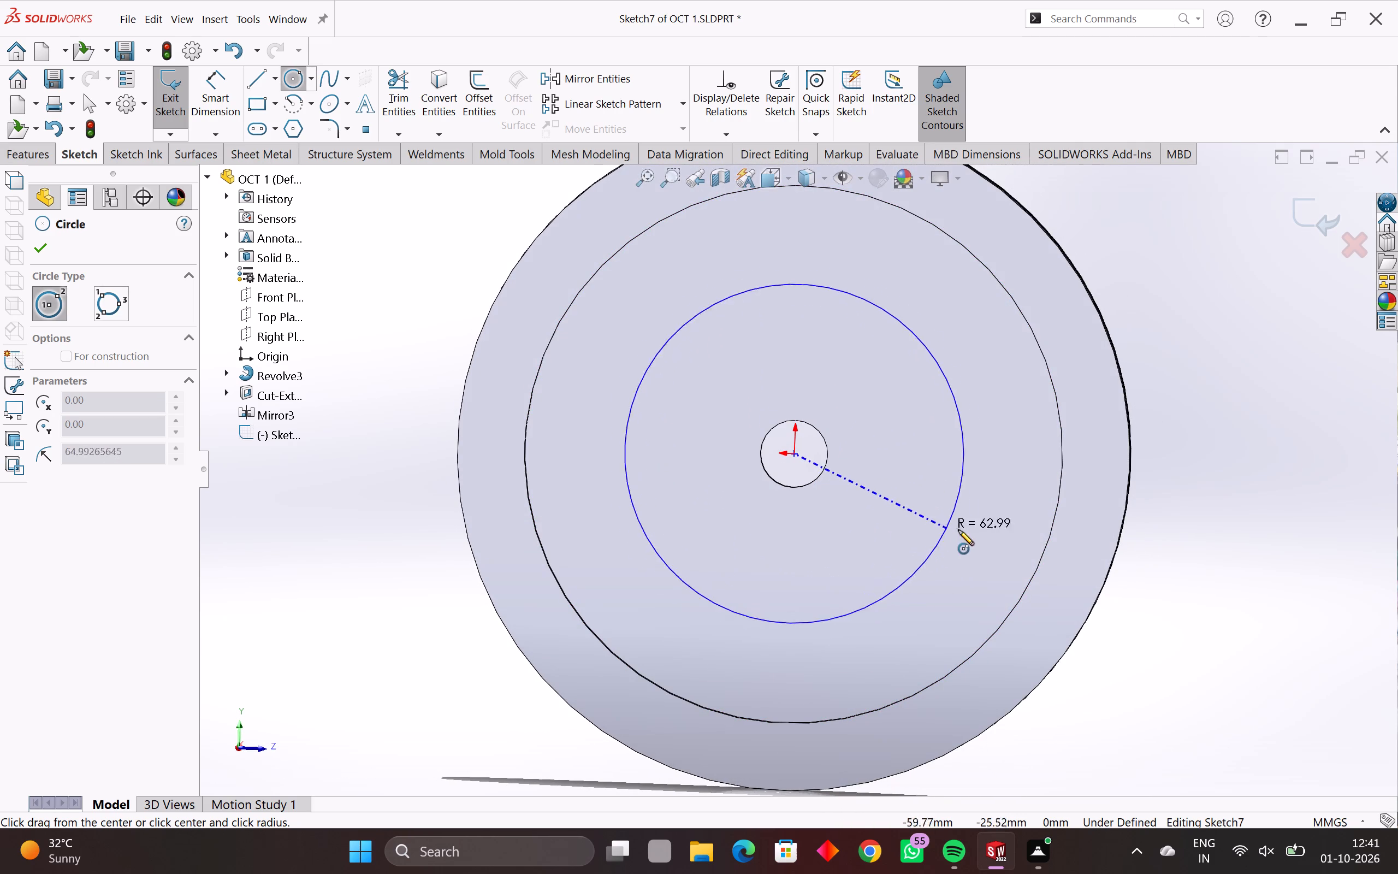
scroll(942, 534, "down", 2)
middle_click_drag(915, 532, 637, 540)
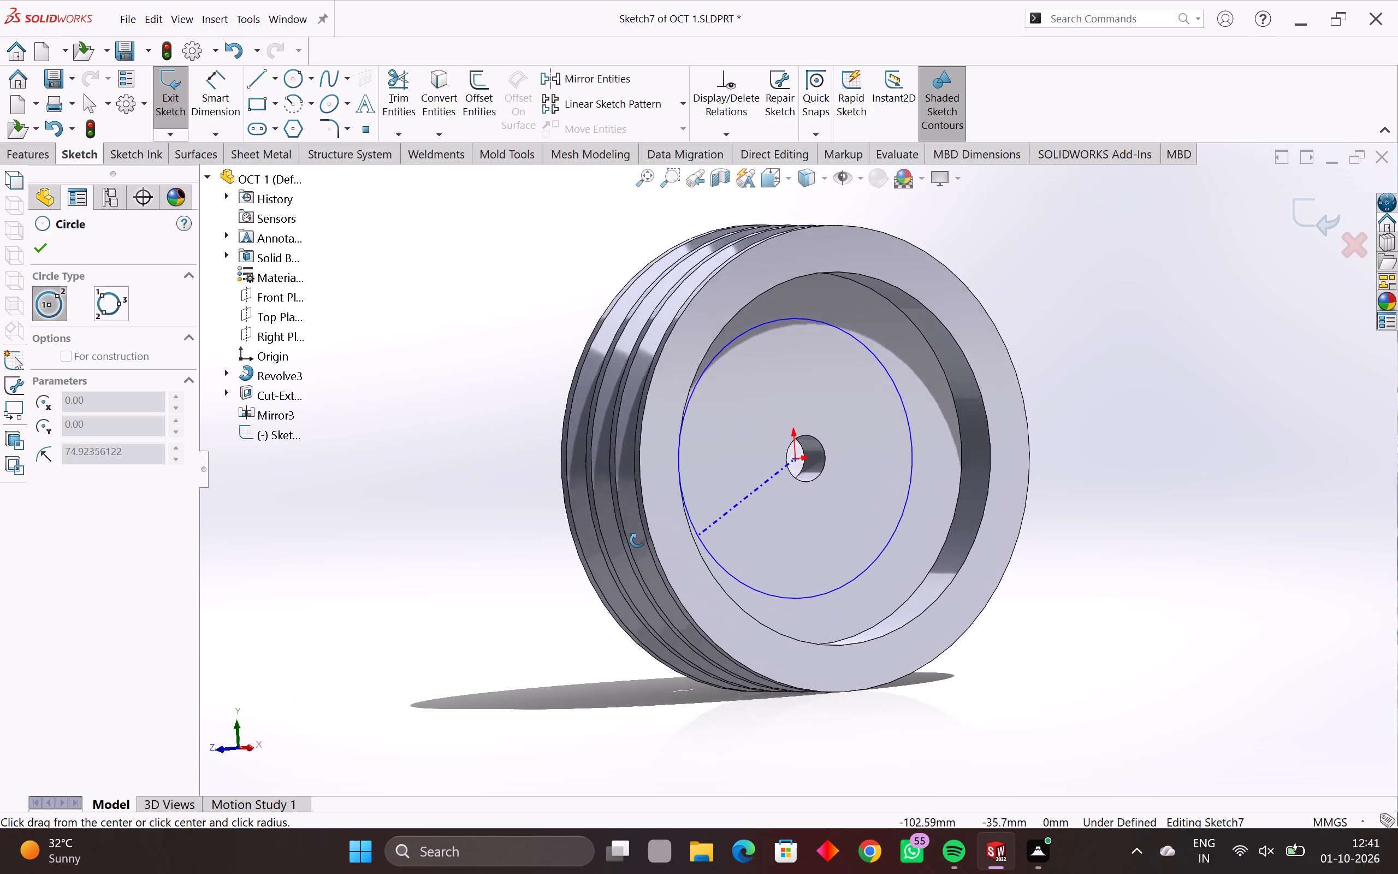
middle_click_drag(637, 540, 586, 542)
scroll(842, 466, "up", 4)
scroll(759, 454, "down", 2)
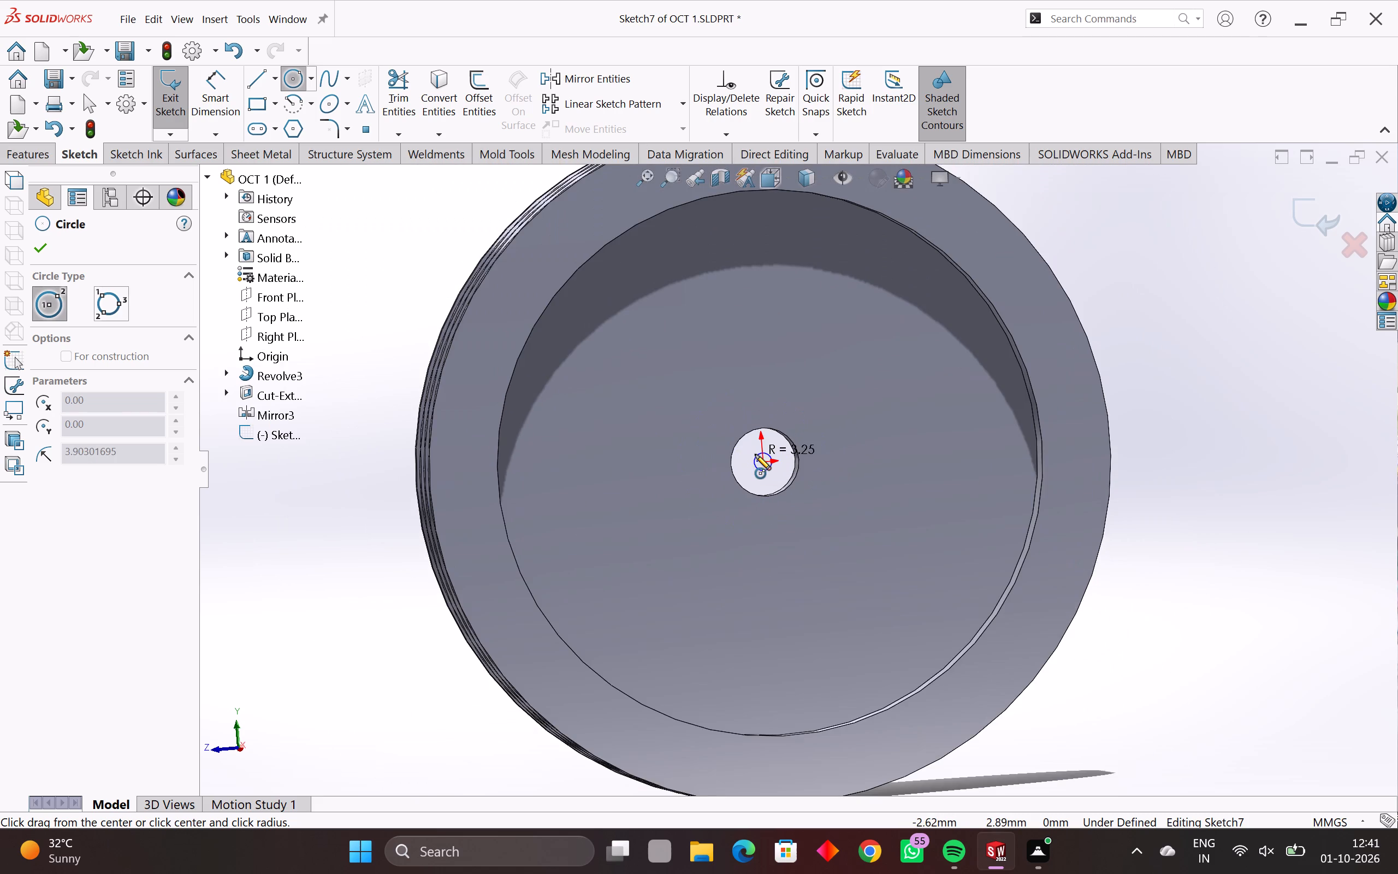
middle_click_drag(755, 454, 386, 534)
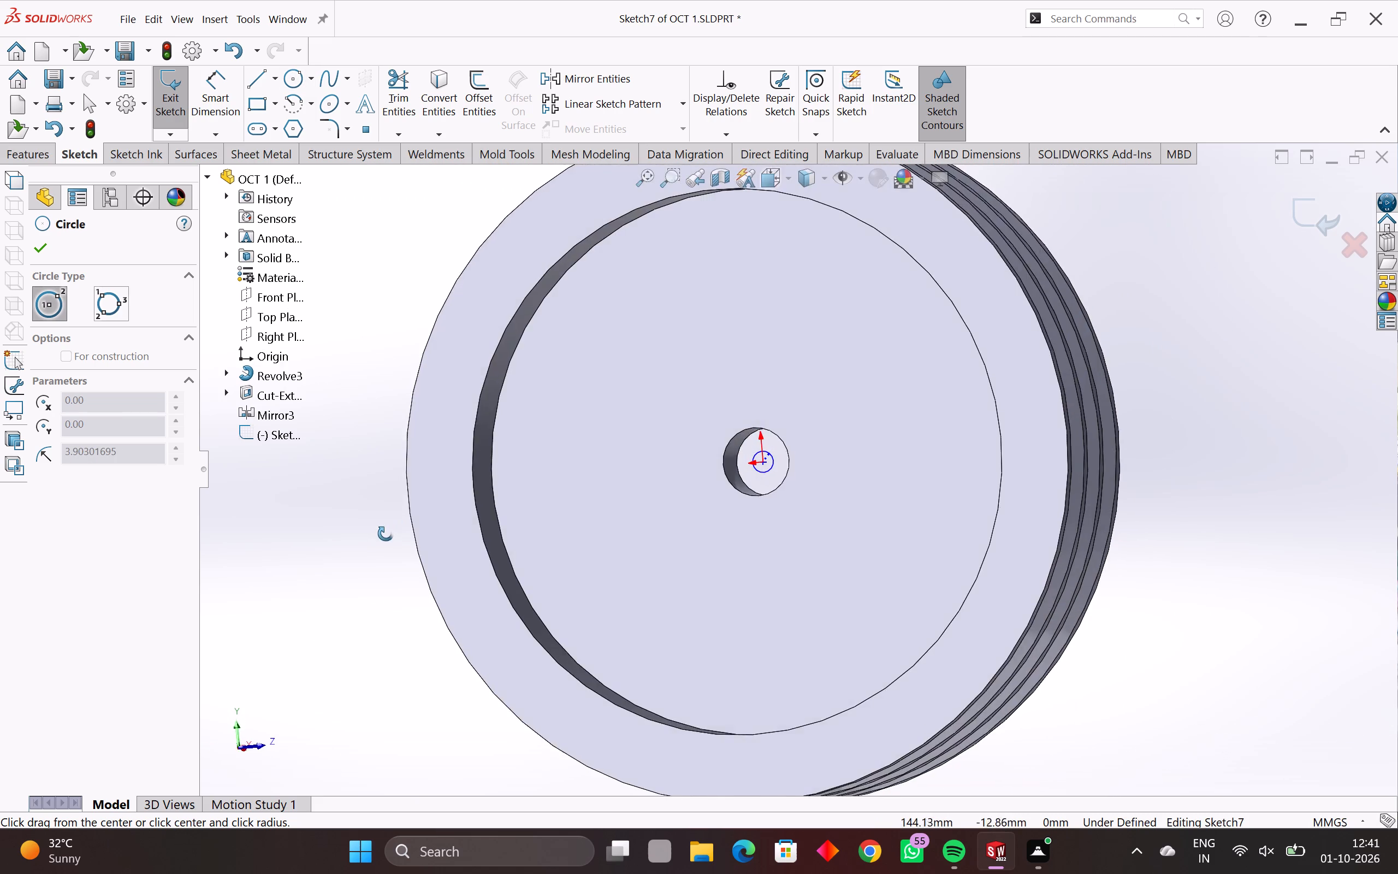
middle_click_drag(386, 534, 763, 549)
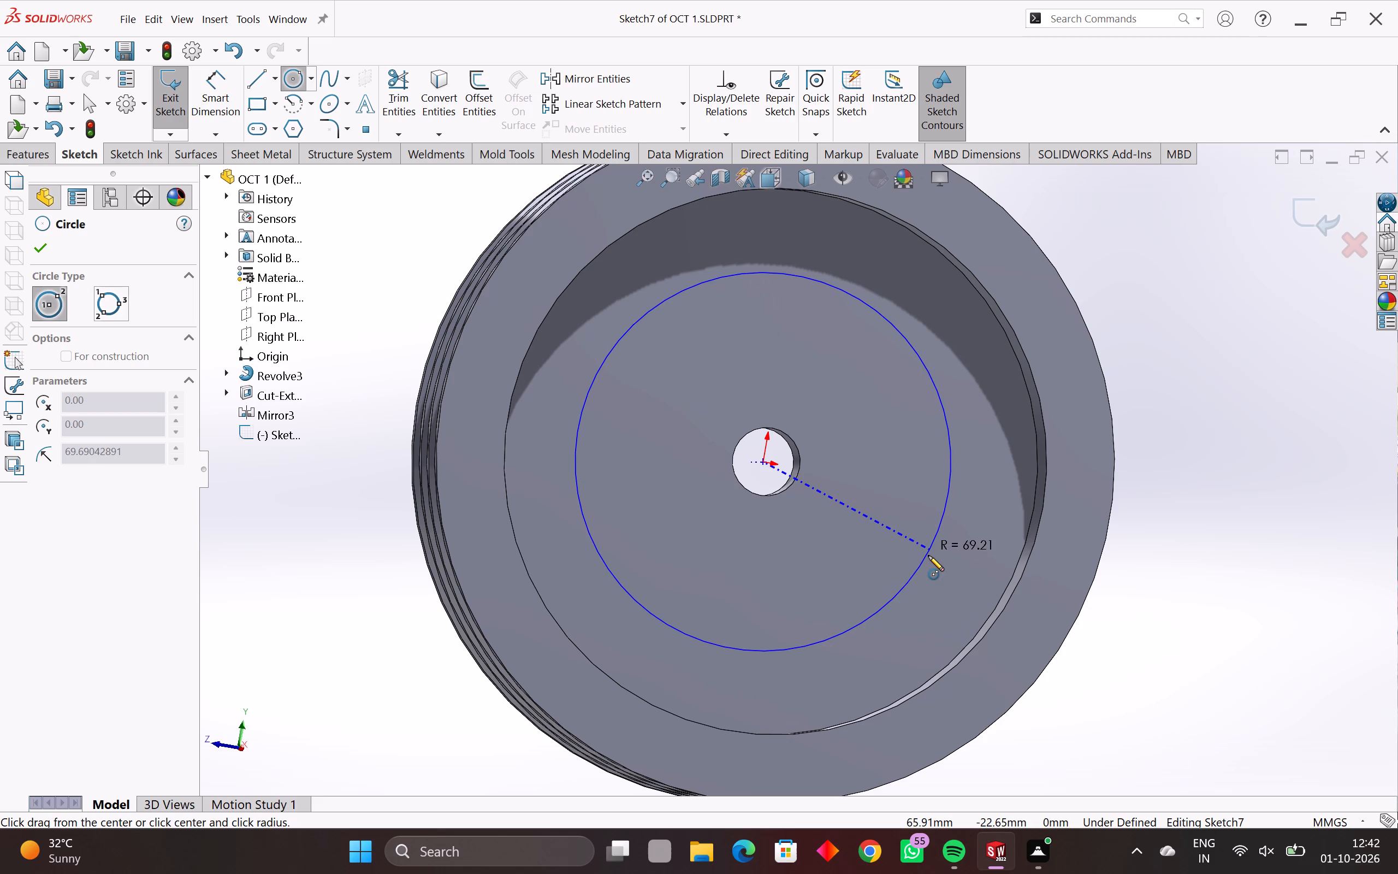
left_click(928, 556)
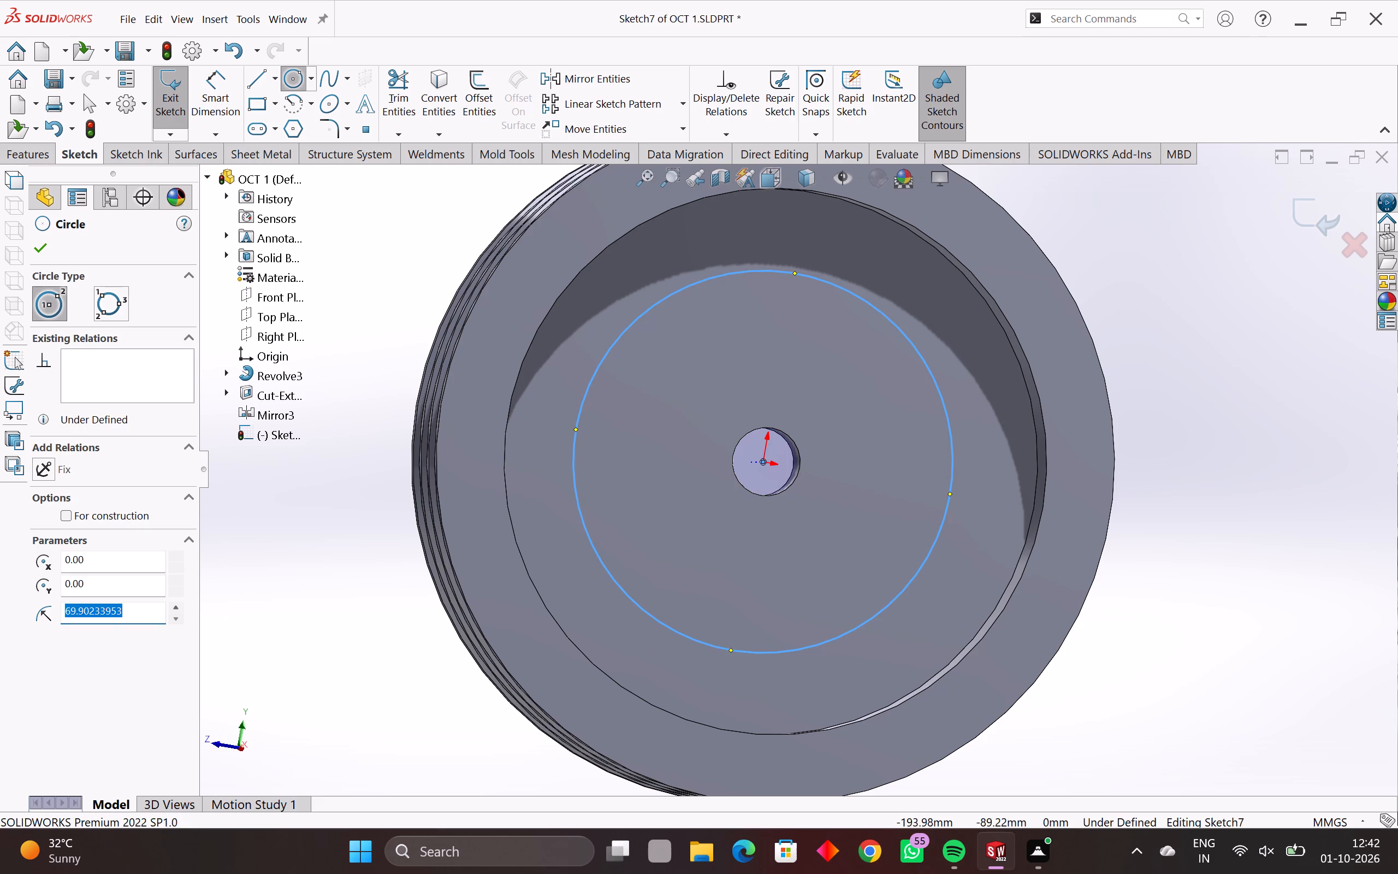
type("62.5")
key("Return")
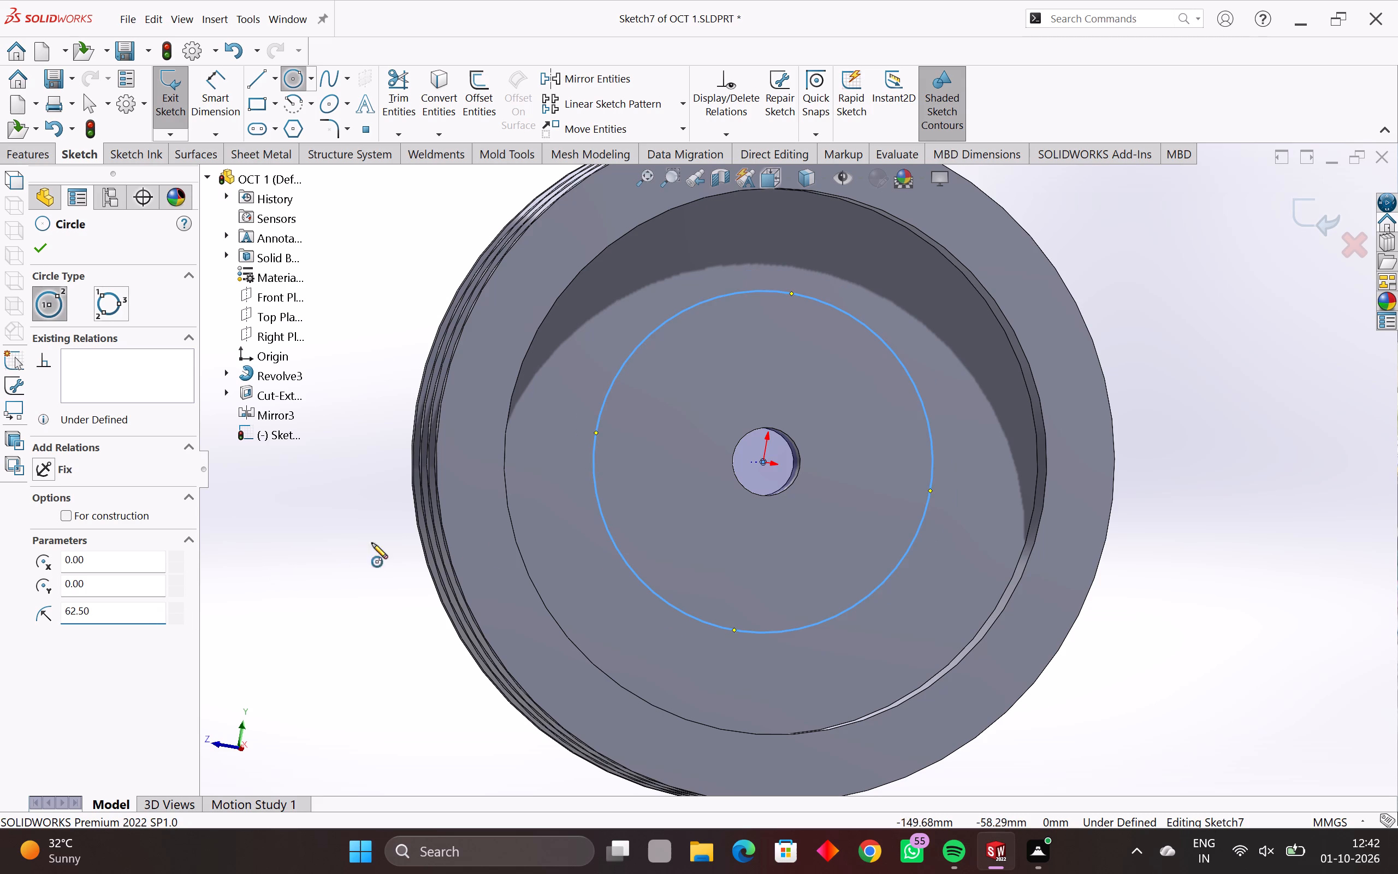
middle_click_drag(682, 535, 652, 555)
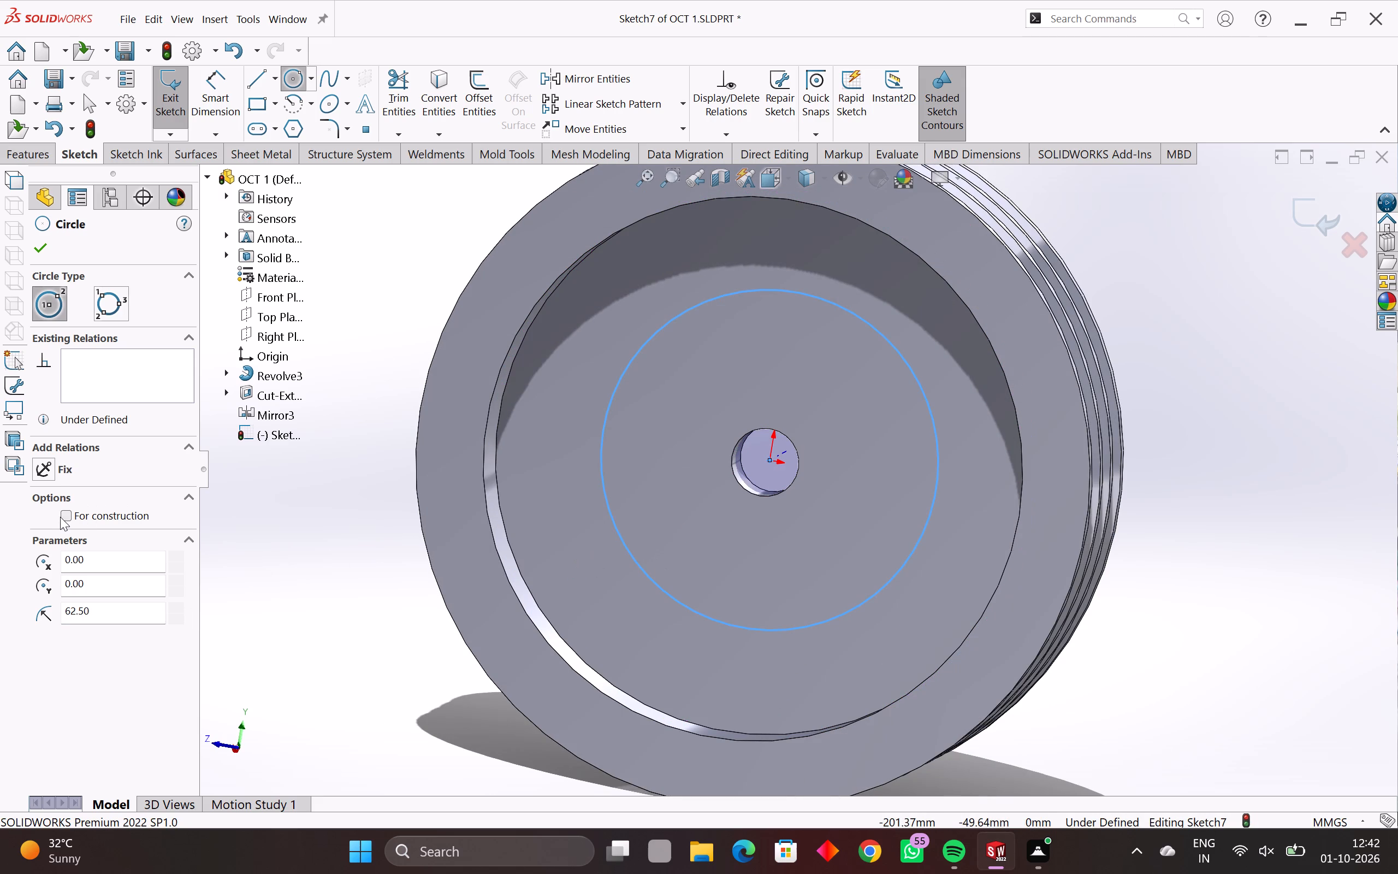
Convert the 62.5 mm radius circle around the bore to construction geometry.
left_click(64, 514)
key("Return")
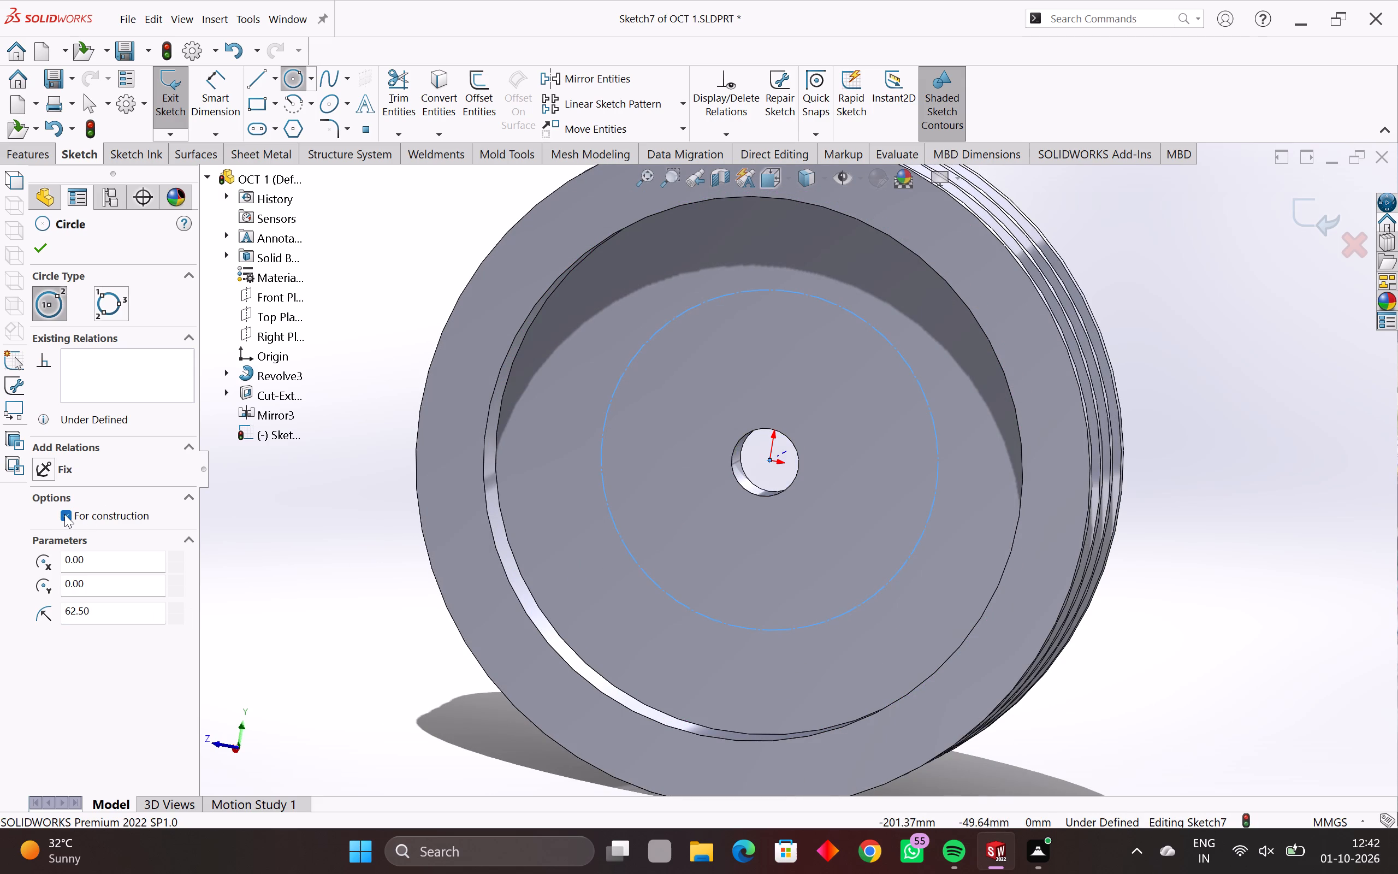
key("Escape")
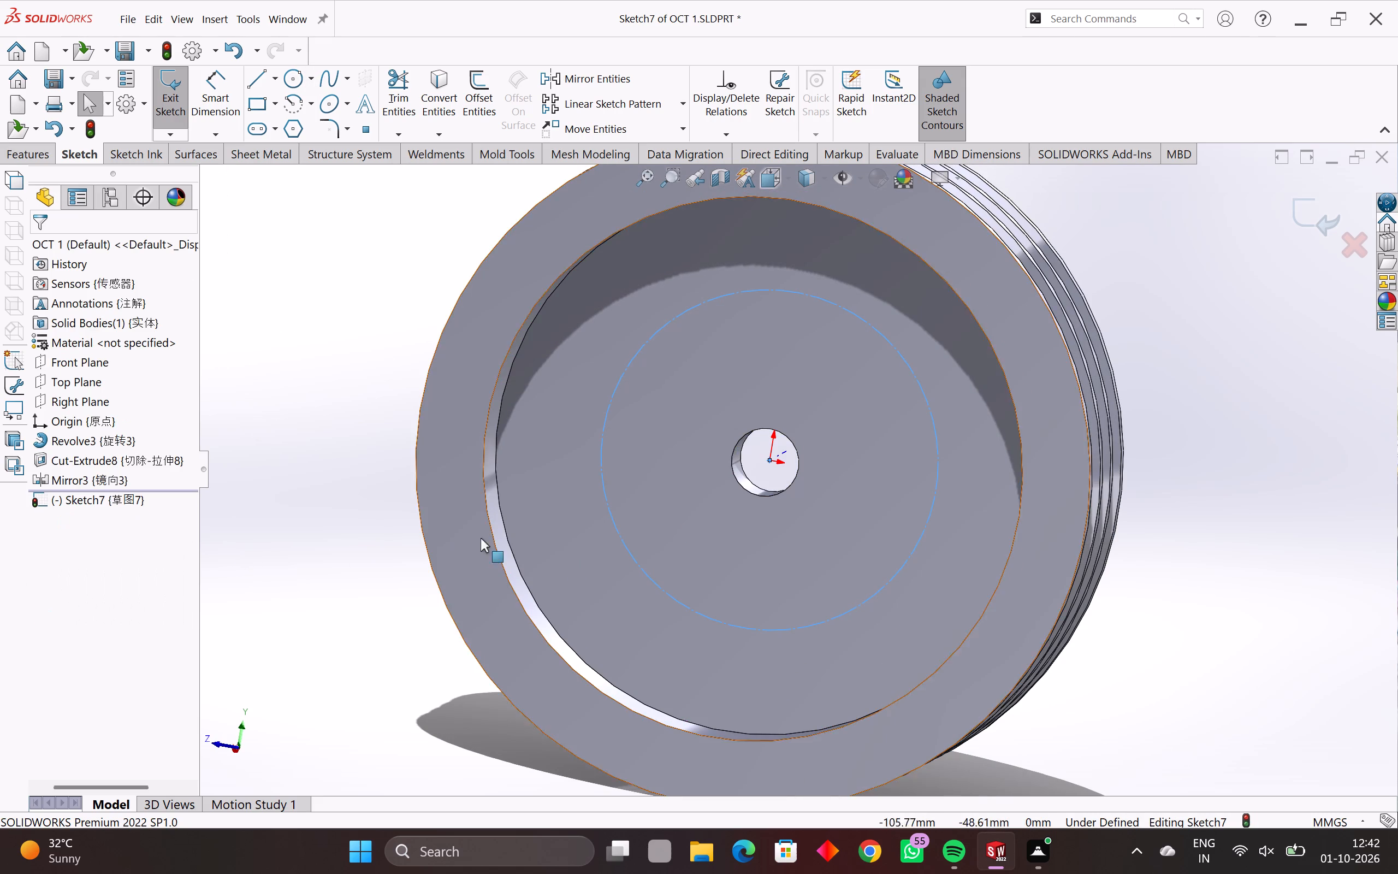
scroll(708, 532, "up", 1)
middle_click_drag(701, 532, 640, 540)
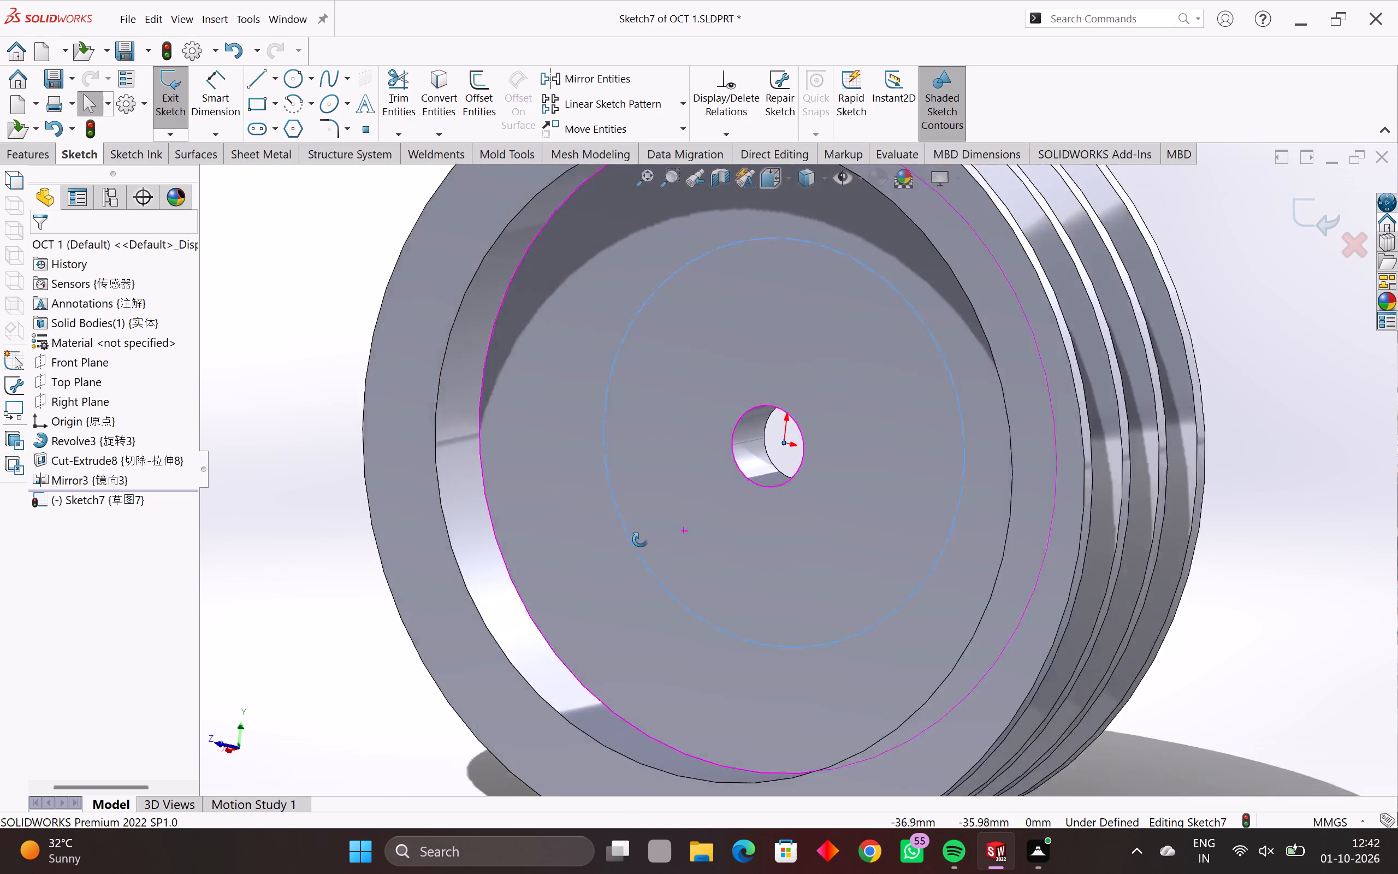
middle_click_drag(640, 540, 628, 587)
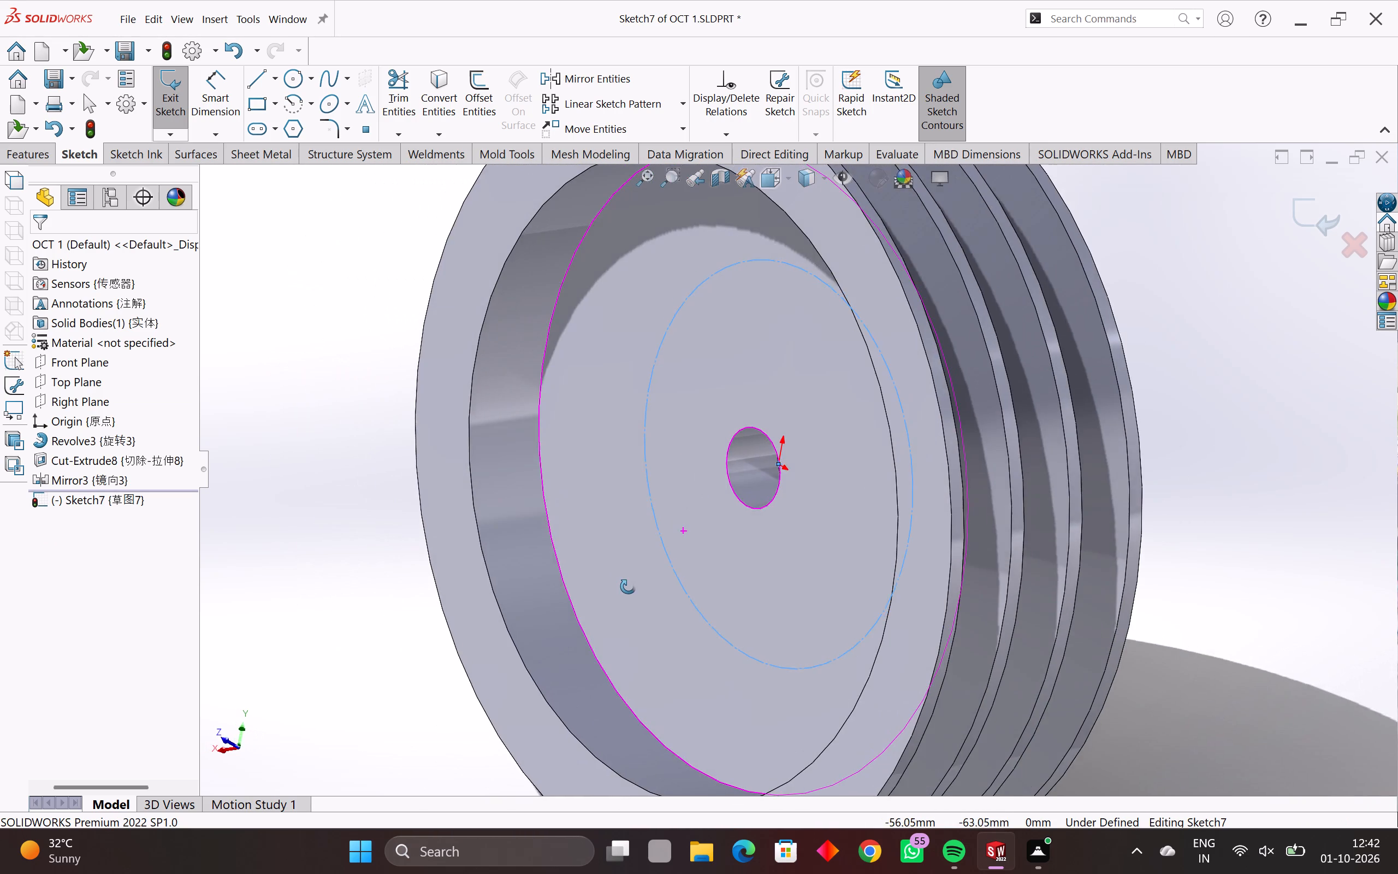
middle_click_drag(628, 587, 659, 587)
key("Escape")
key("Escape")
key("Escape")
key("Escape")
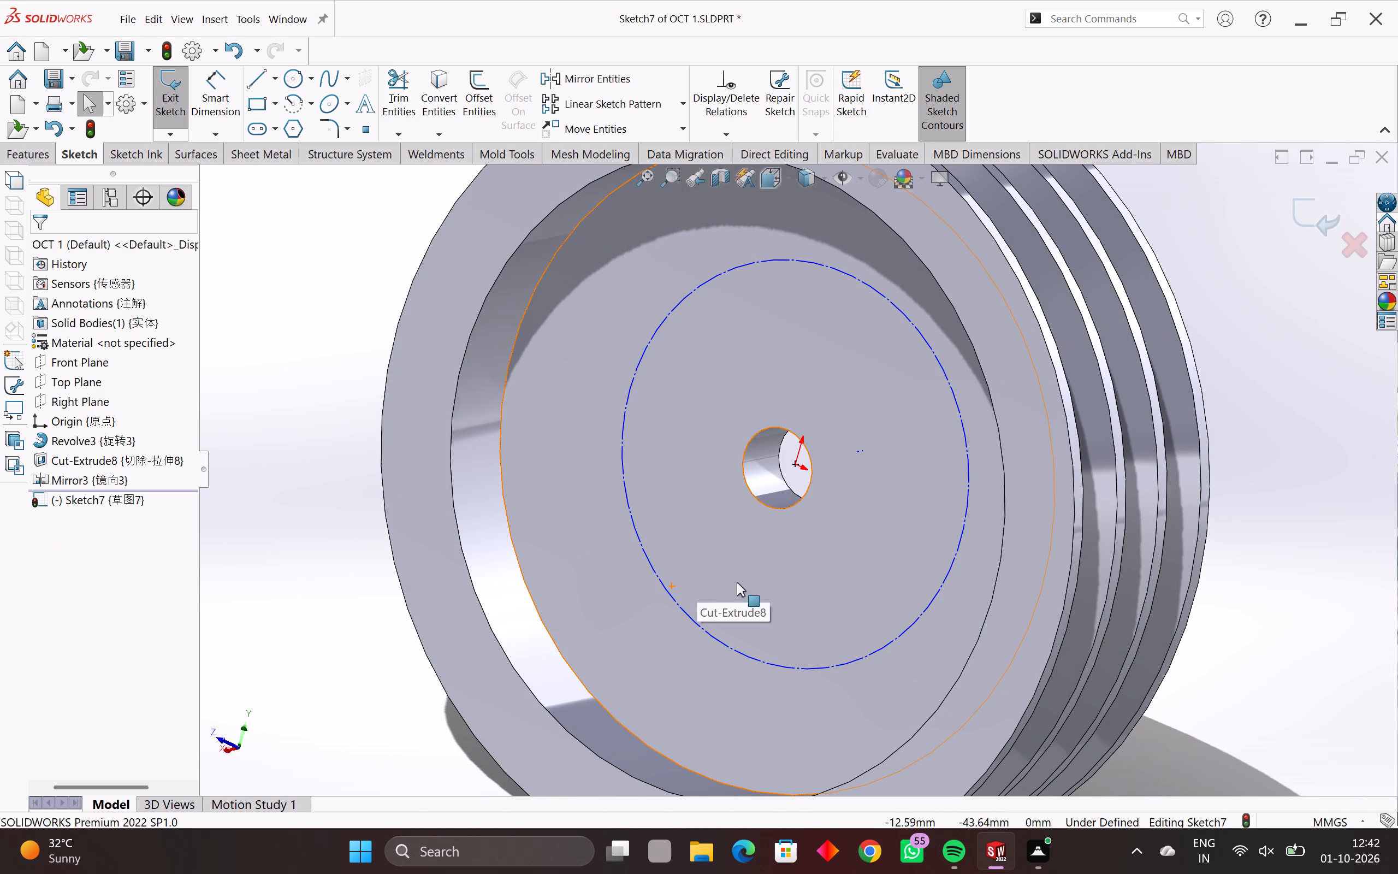
Fully define the construction circle with Fully Define Sketch, calculating a 125 mm diameter dimension referenced to the origin.
left_click_drag(957, 368, 955, 378)
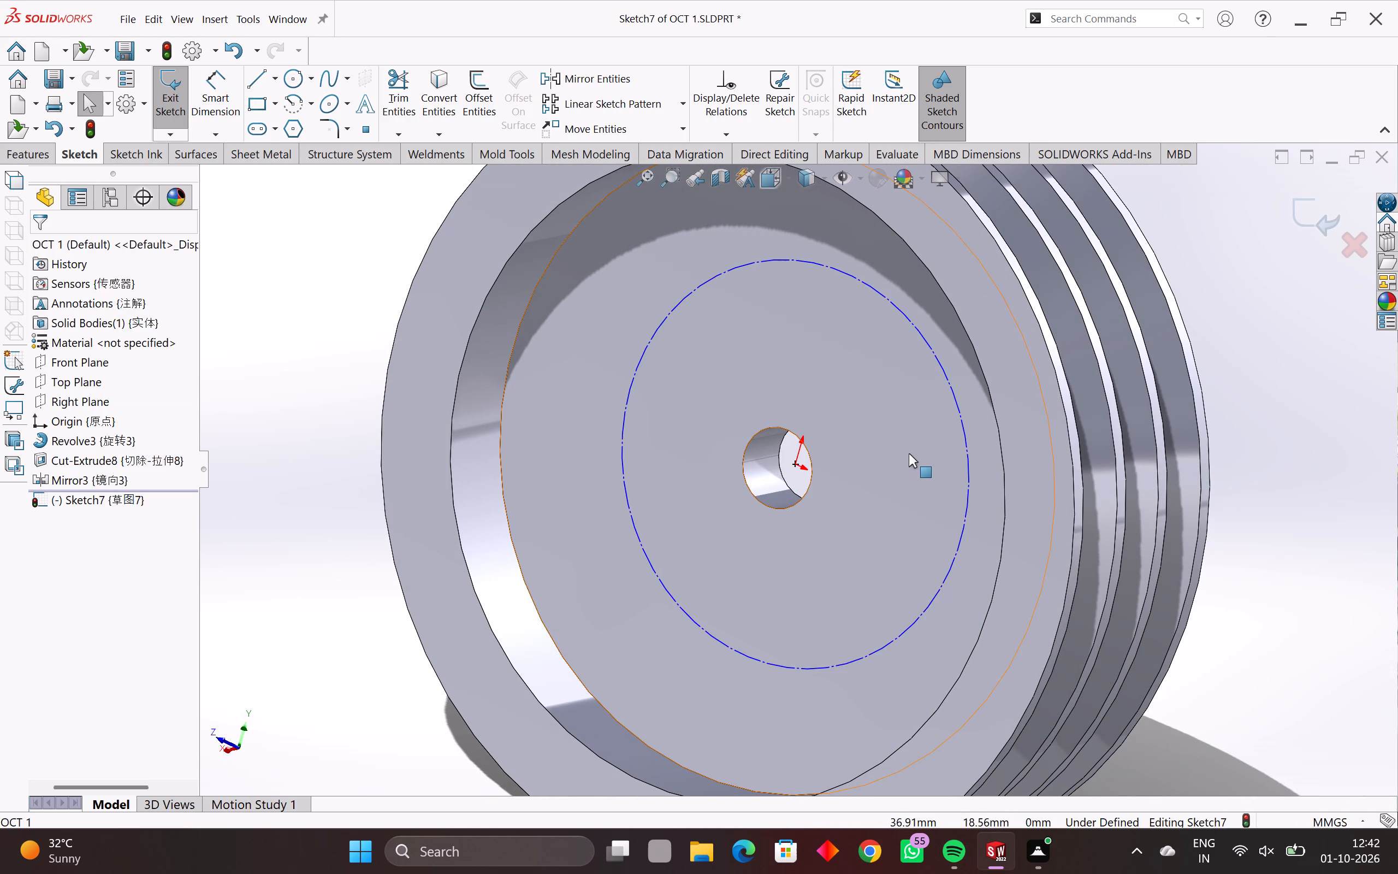
key("Escape")
key("Escape")
key("Escape")
left_click_drag(964, 390, 940, 461)
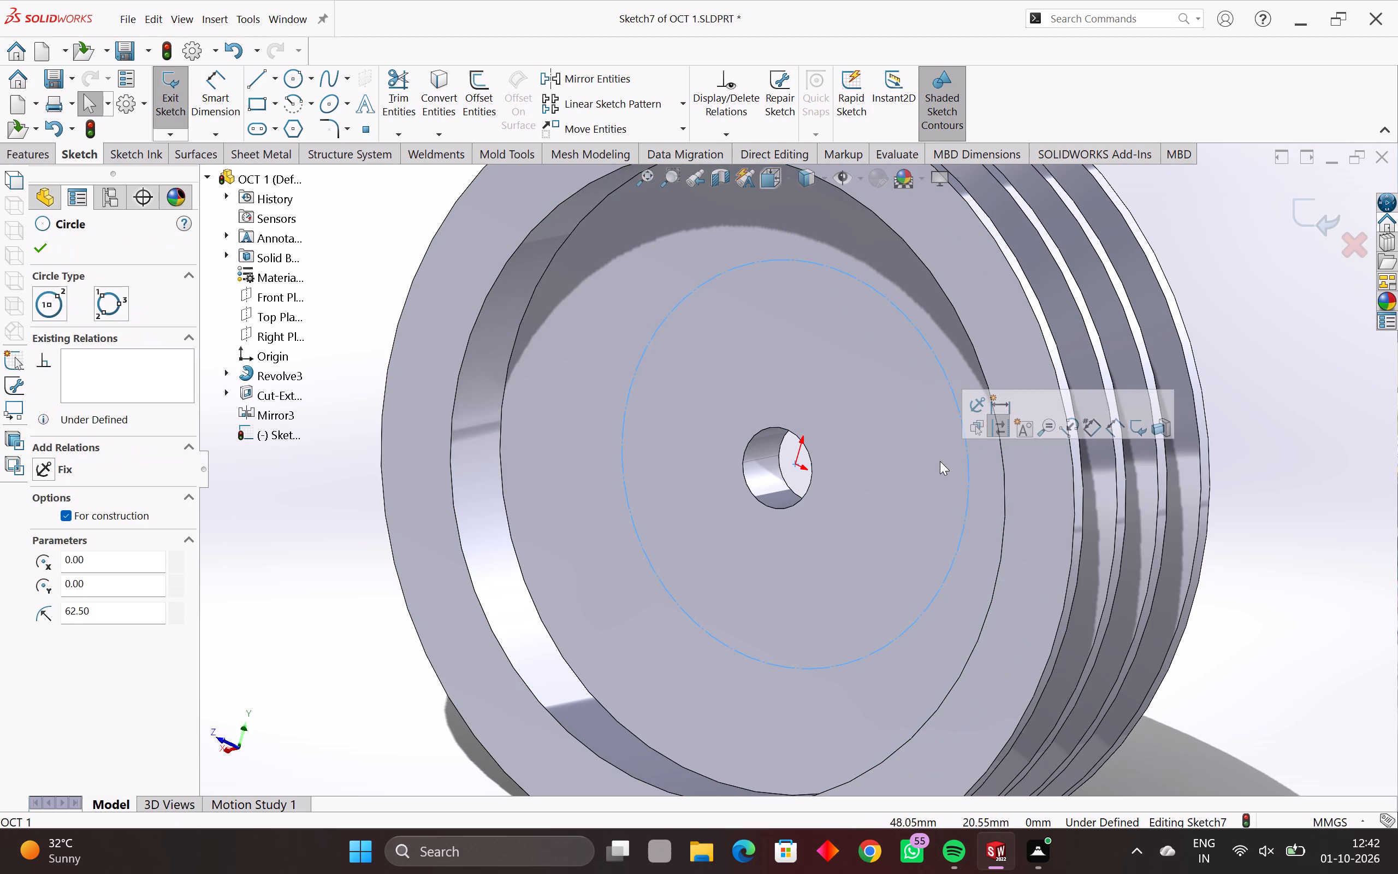
left_click(728, 132)
left_click(750, 209)
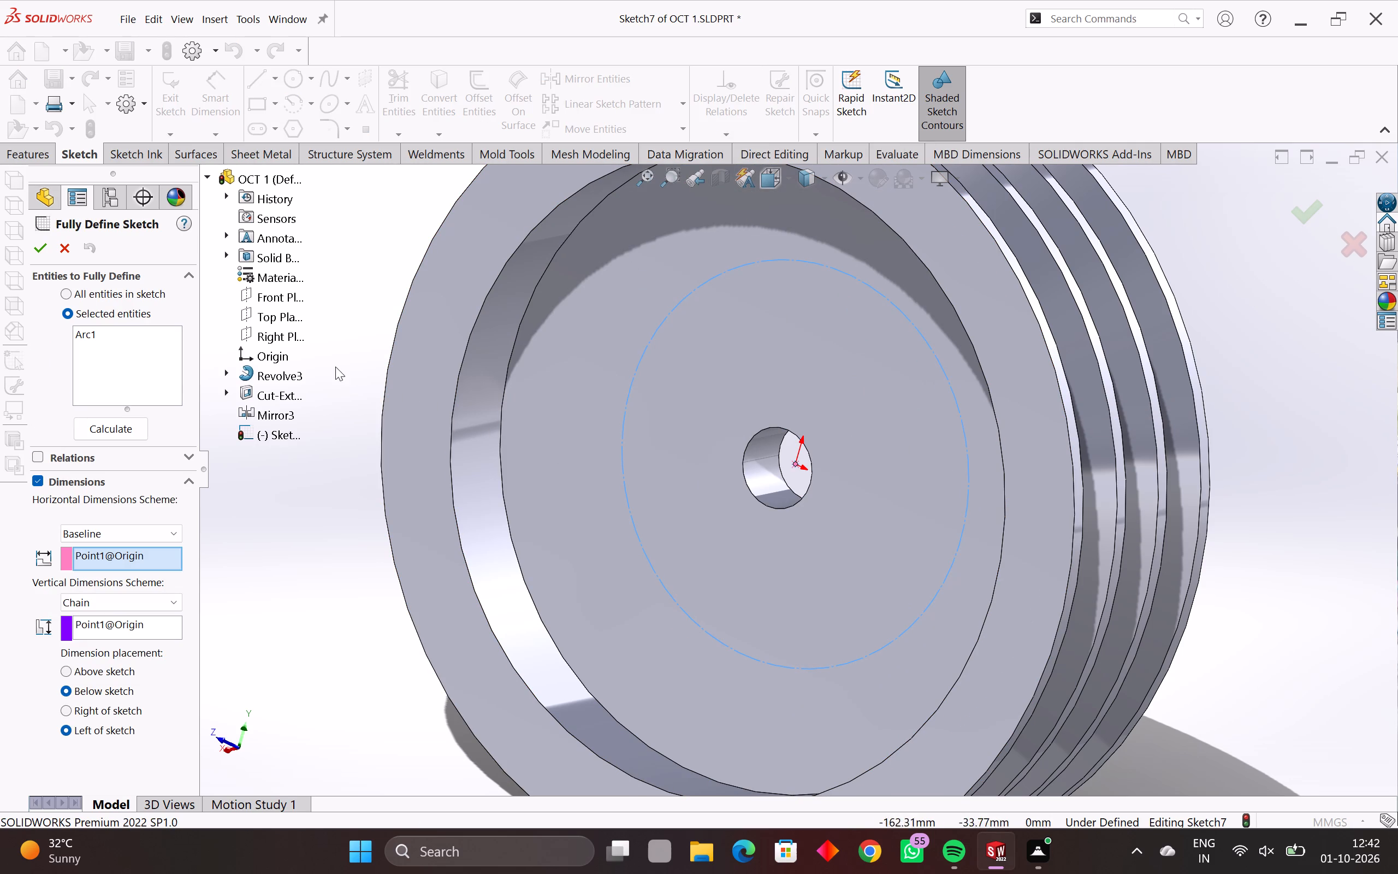
left_click(105, 430)
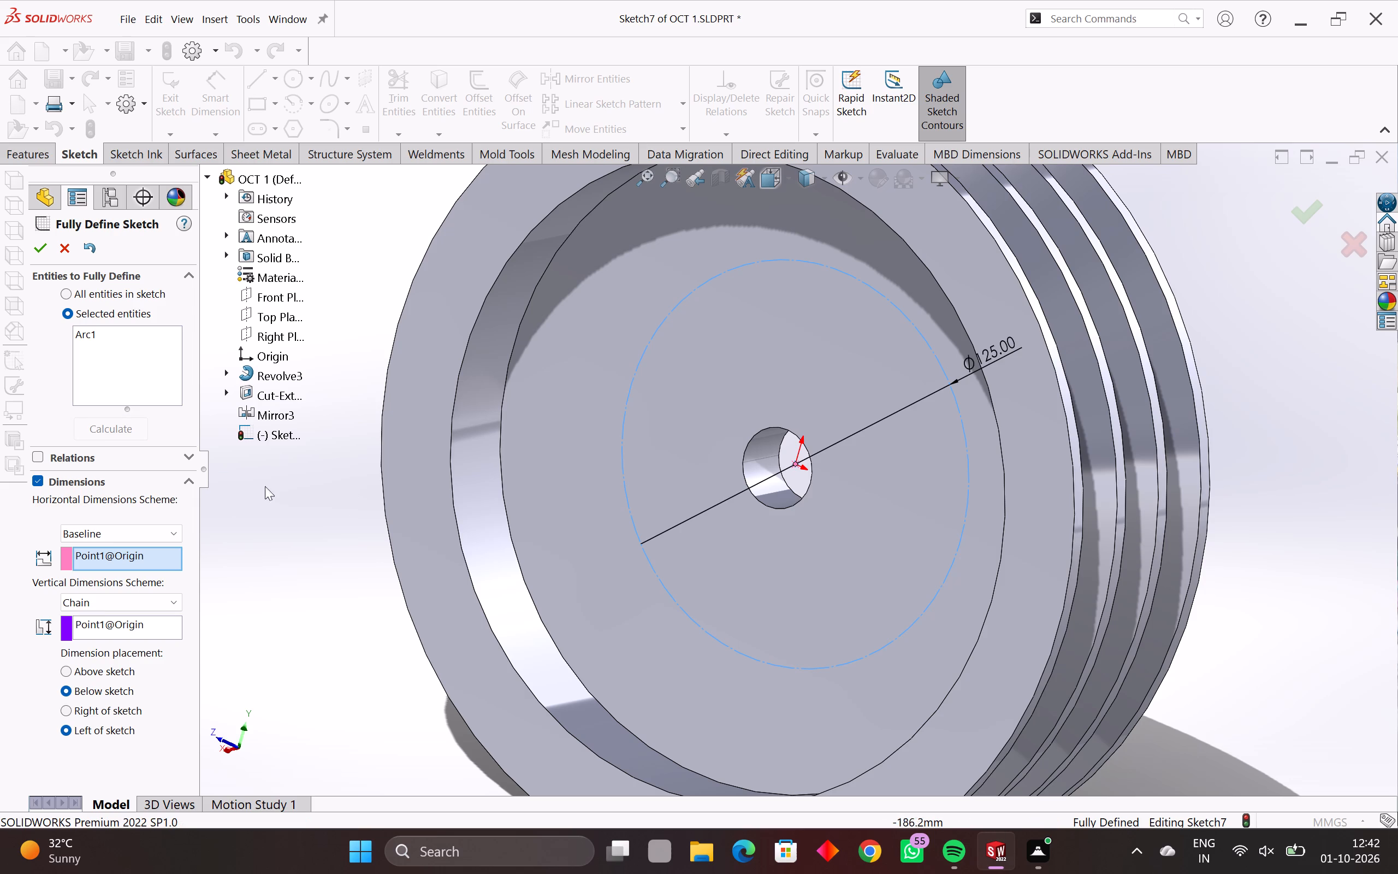
middle_click_drag(792, 554, 362, 597)
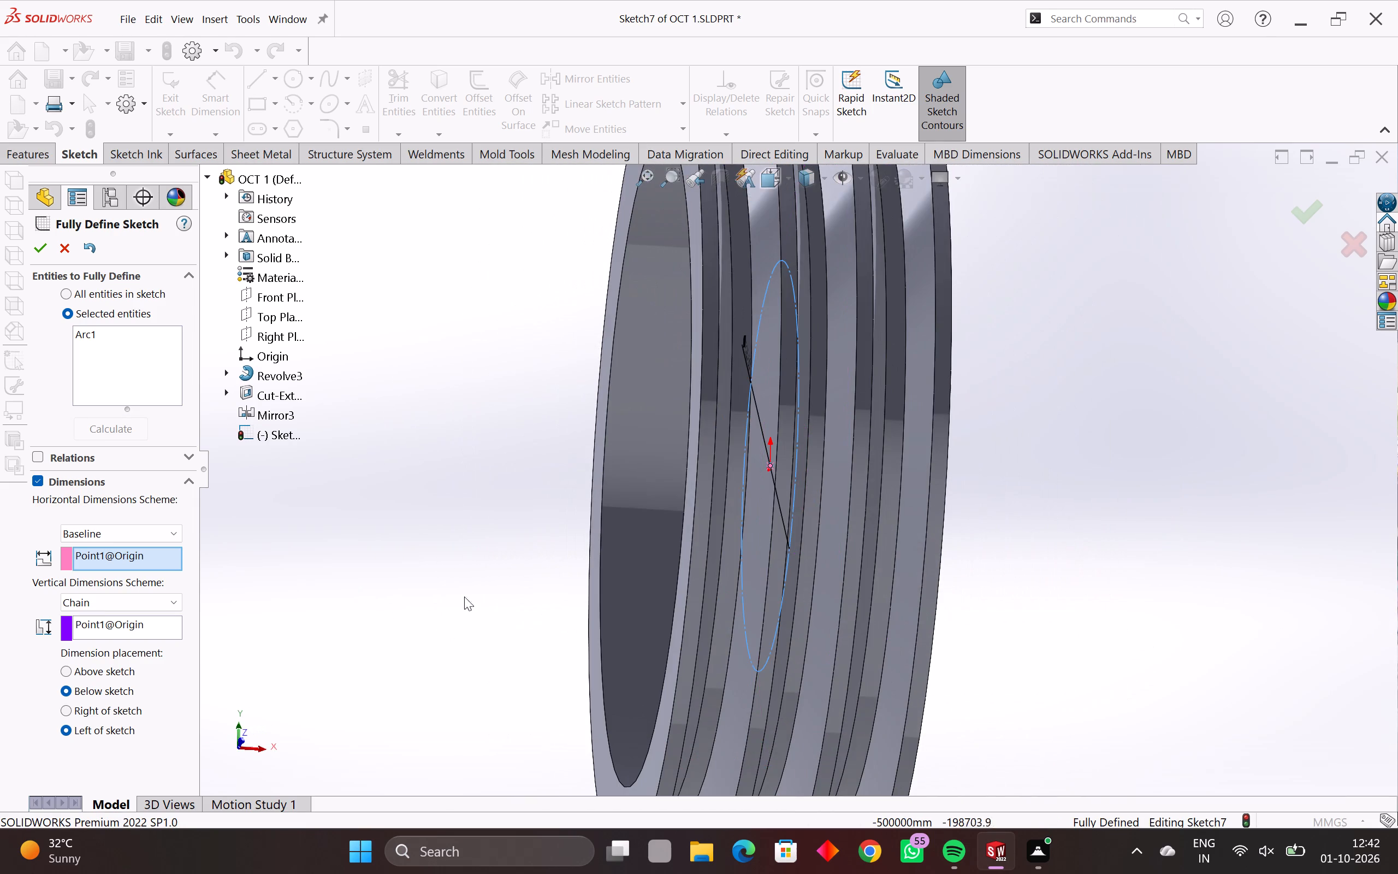
middle_click_drag(753, 556, 557, 564)
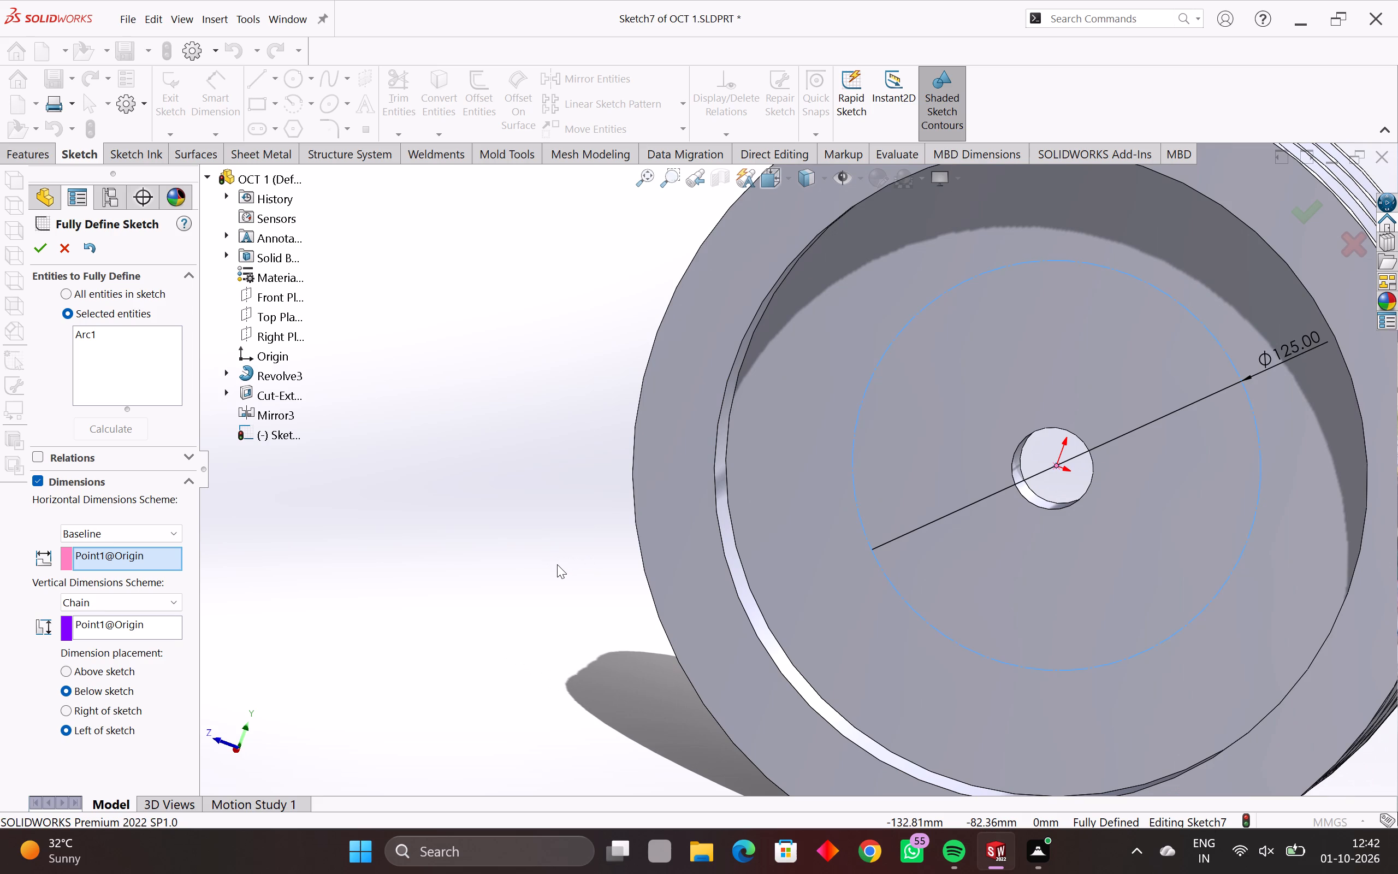
scroll(855, 587, "down", 1)
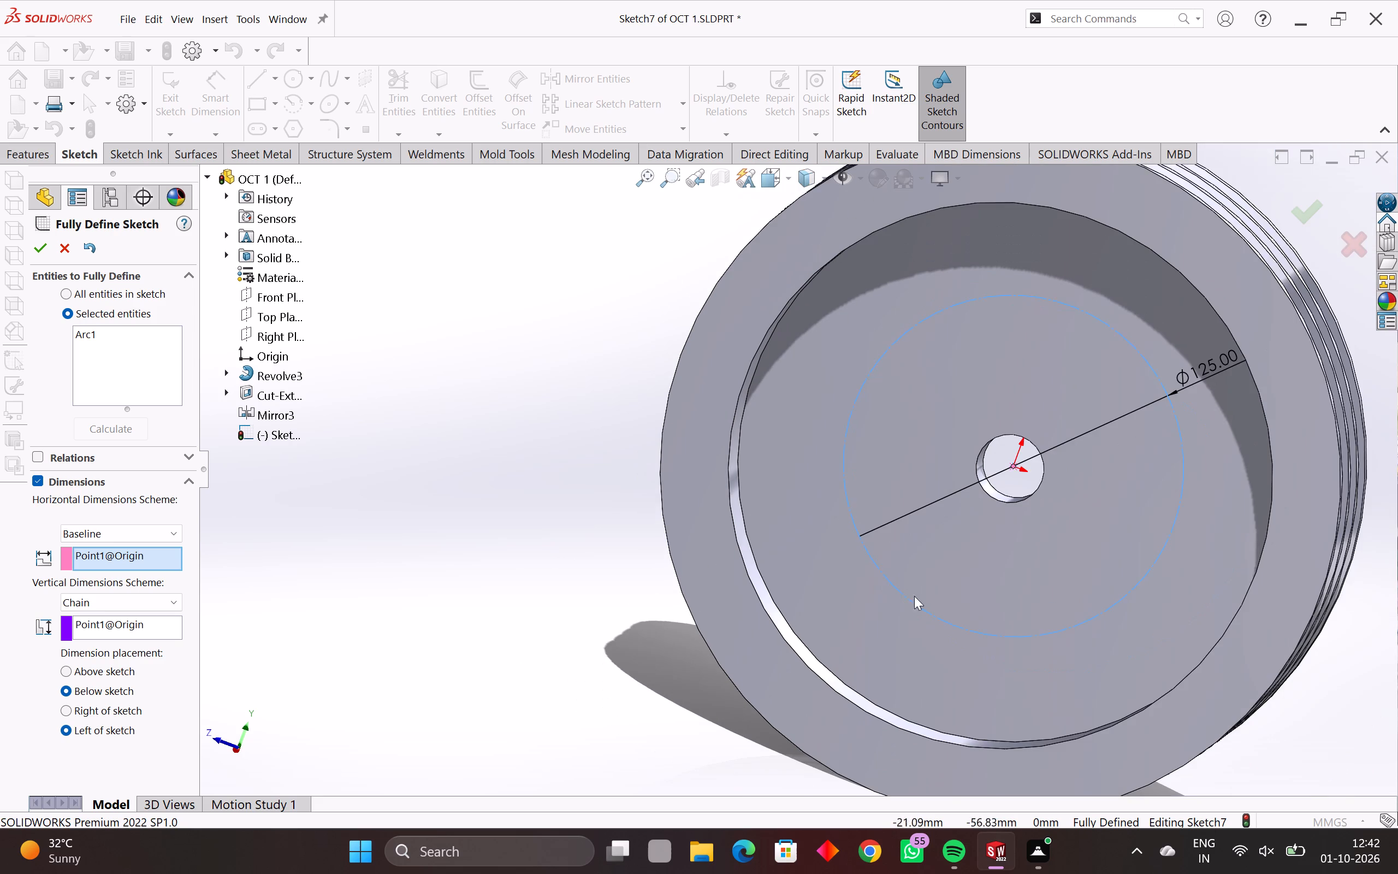
scroll(957, 625, "down", 1)
middle_click_drag(957, 625, 1006, 622)
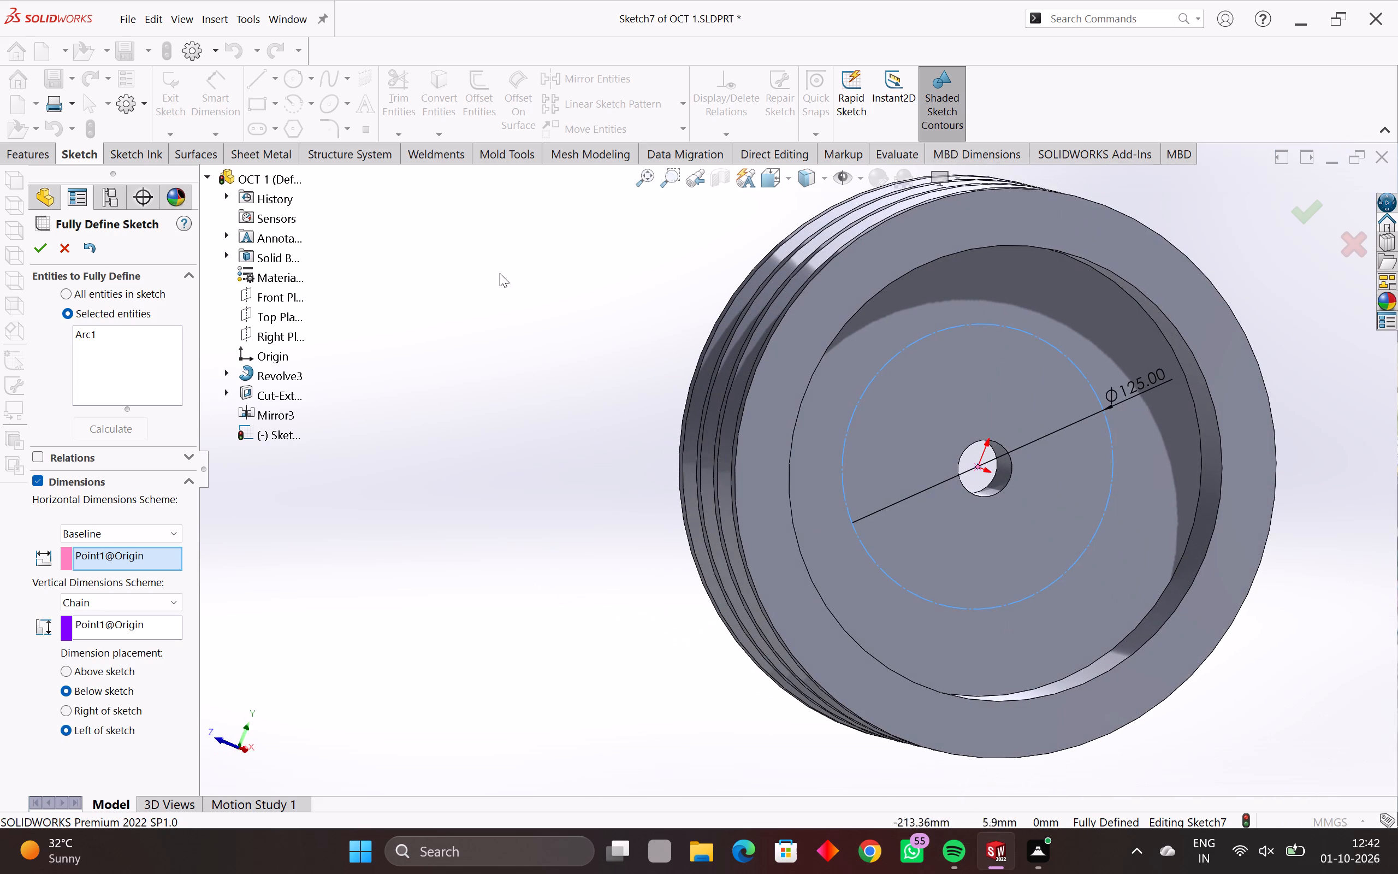
left_click(45, 246)
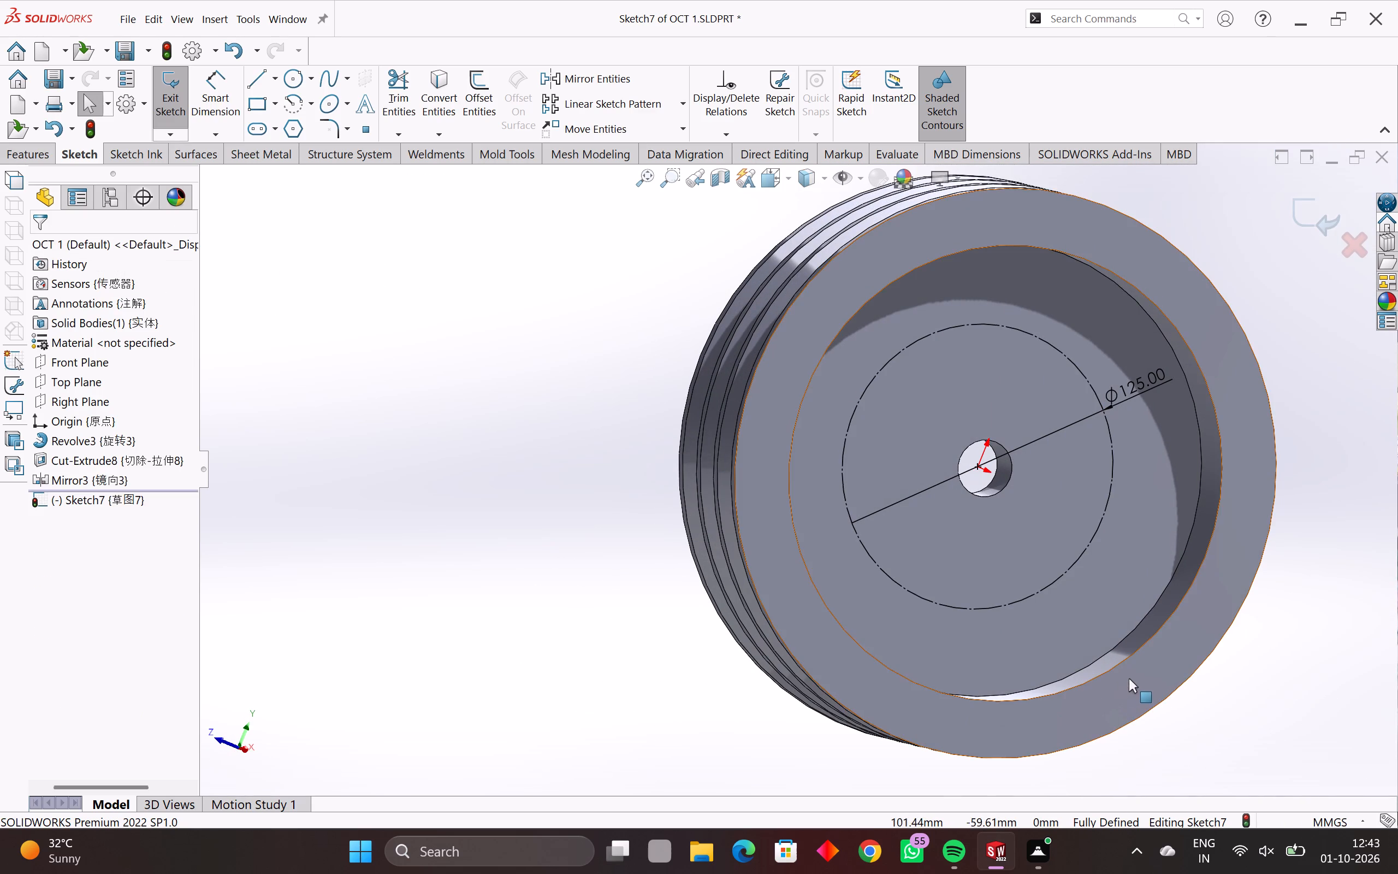
Examine where the construction circle lies relative to the pulley's recesses, central bore and grooved rim.
middle_click_drag(1129, 678, 938, 692)
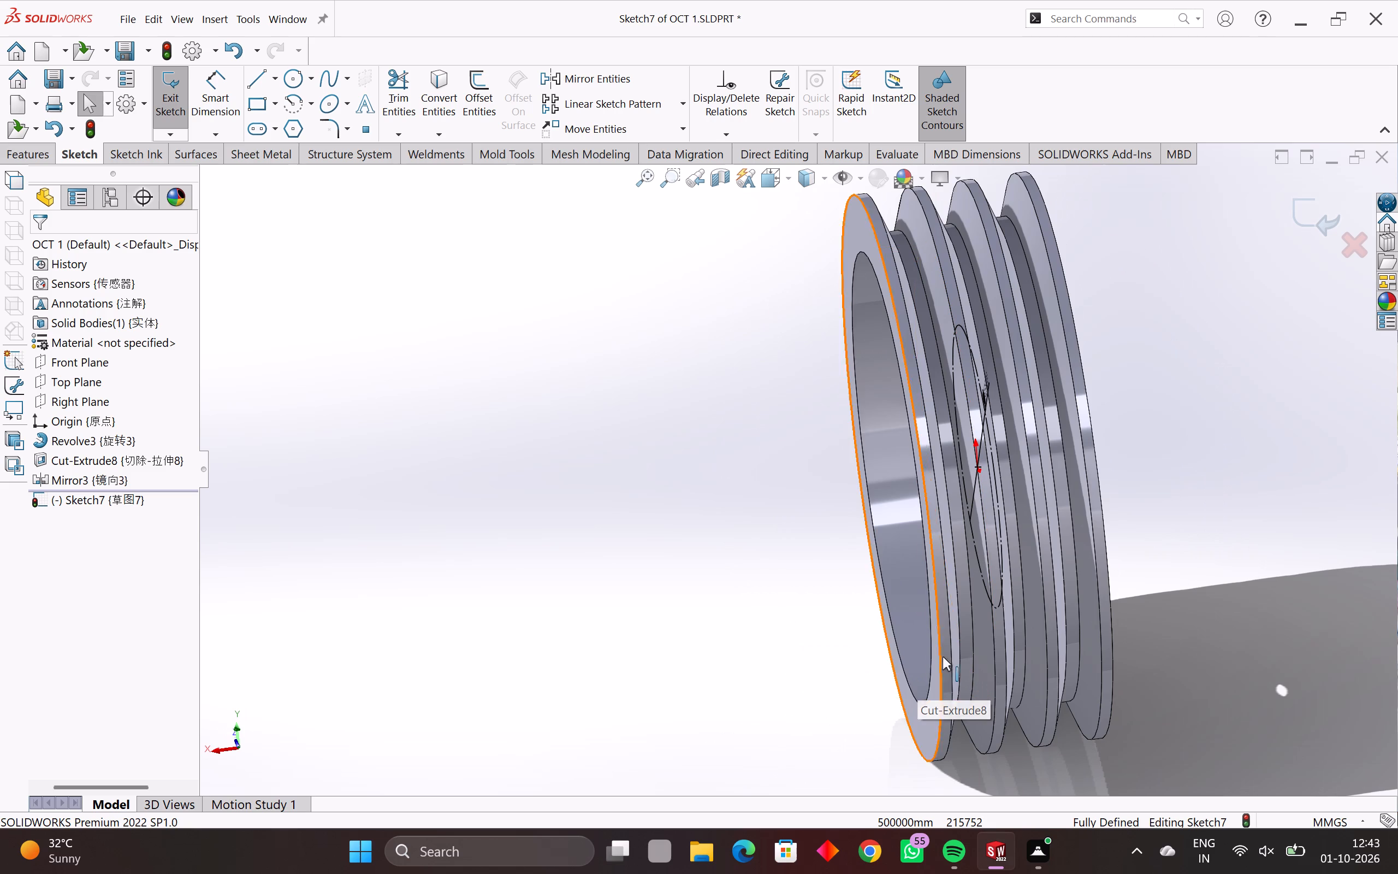
middle_click_drag(945, 656, 702, 659, "ctrl")
middle_click_drag(715, 652, 756, 645)
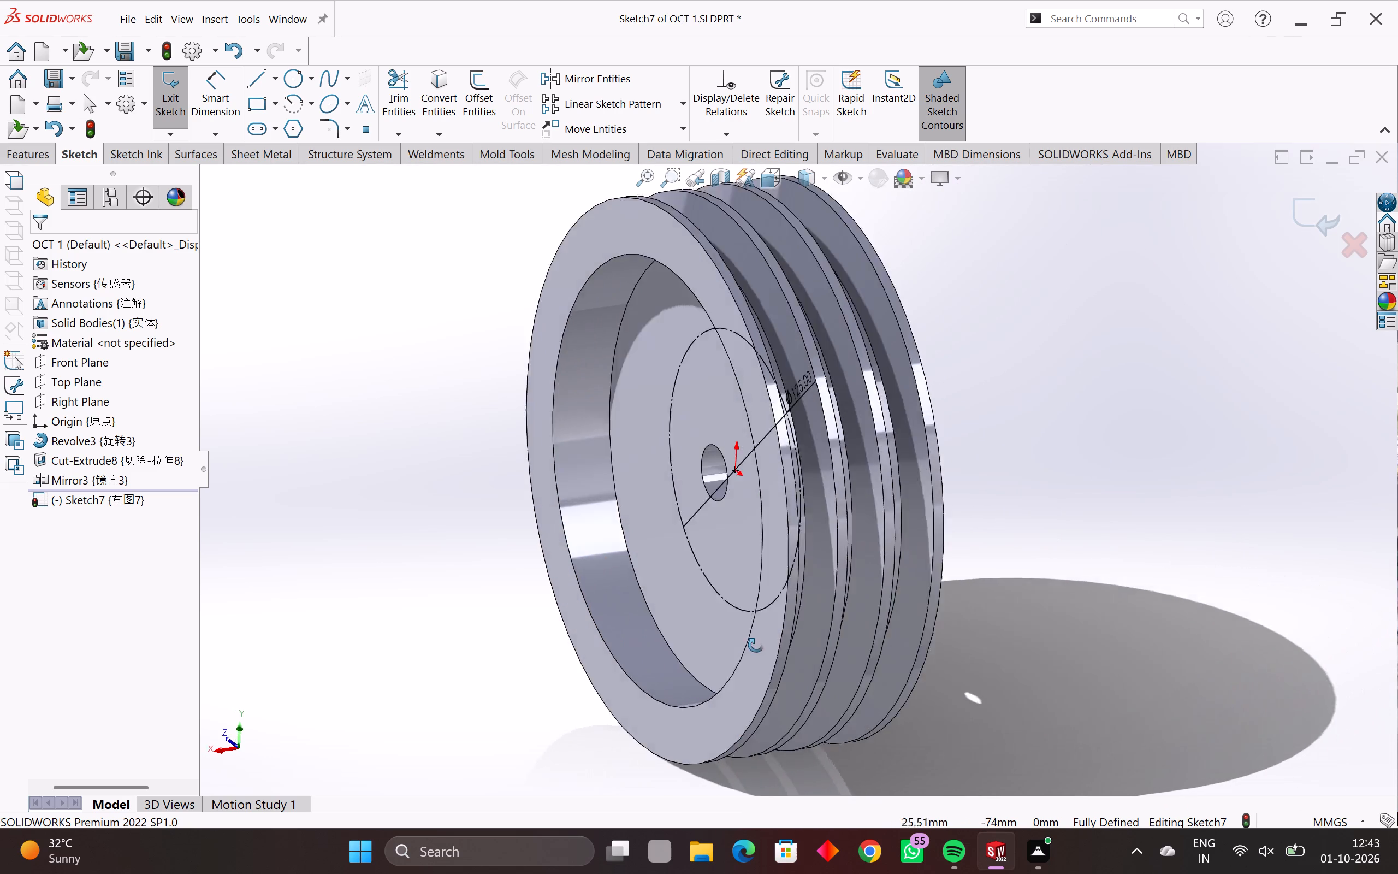
middle_click_drag(756, 645, 808, 643)
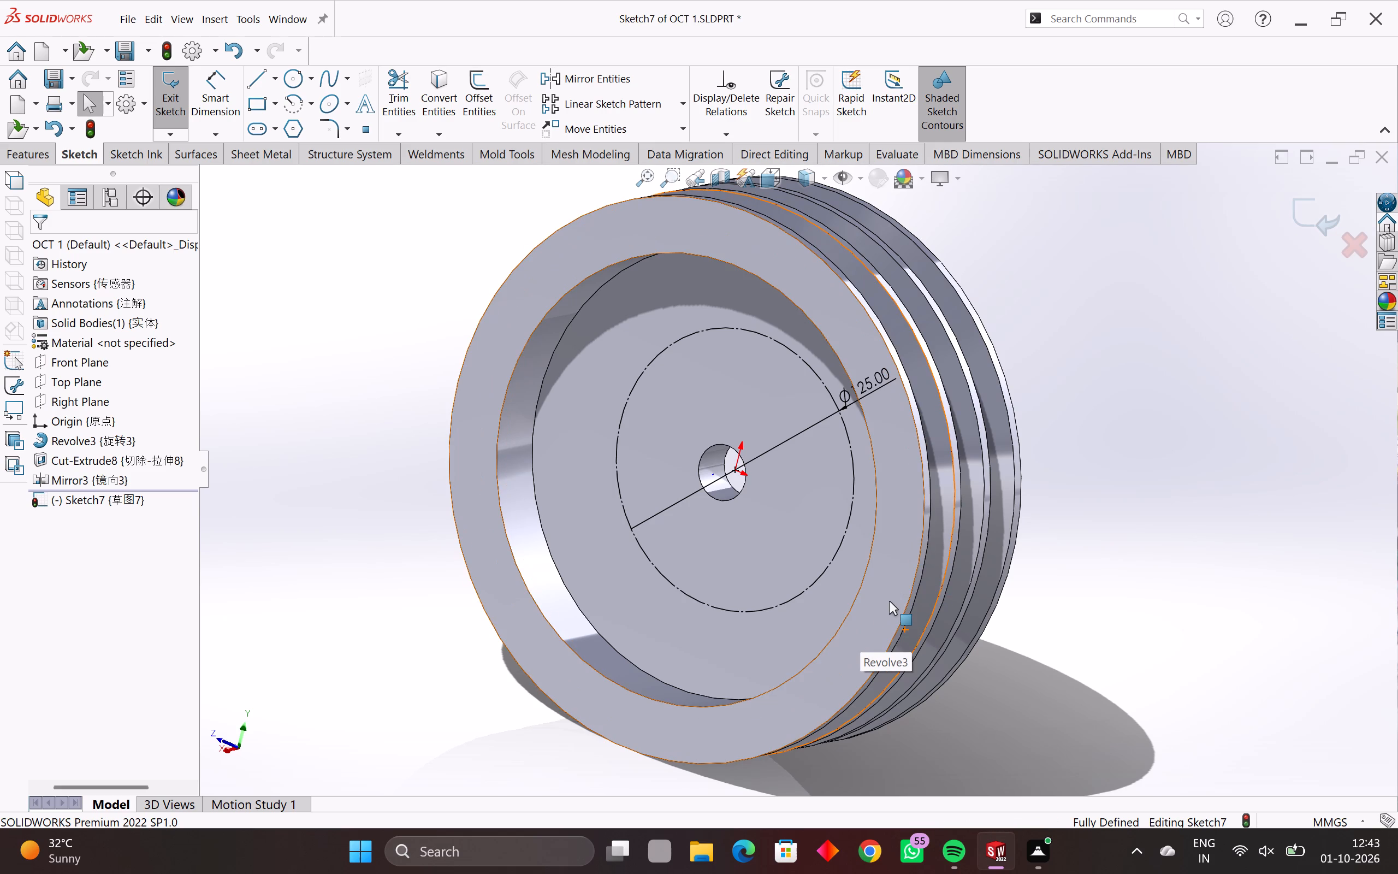
scroll(884, 591, "down", 2)
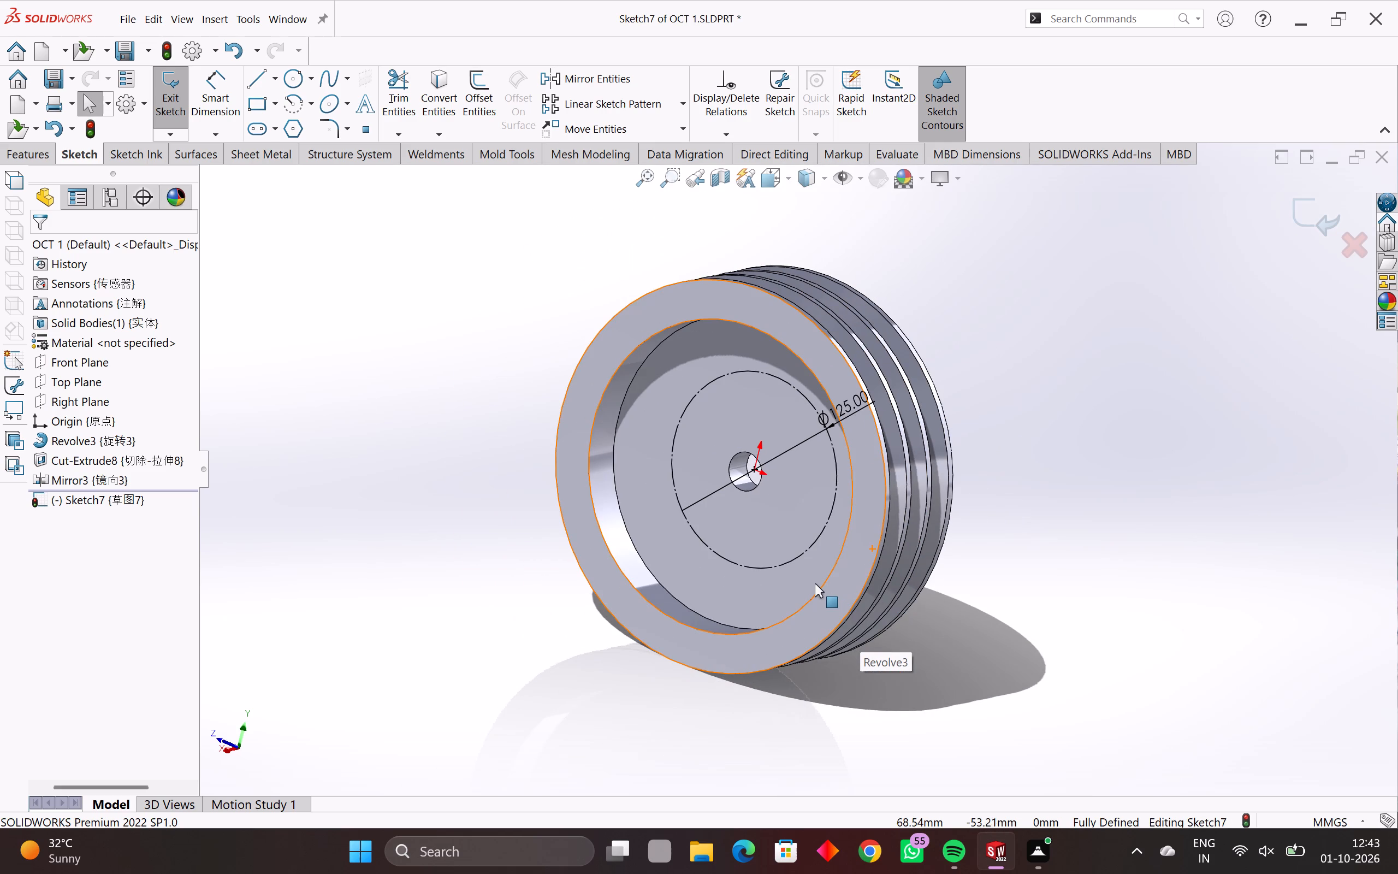
scroll(777, 553, "up", 2)
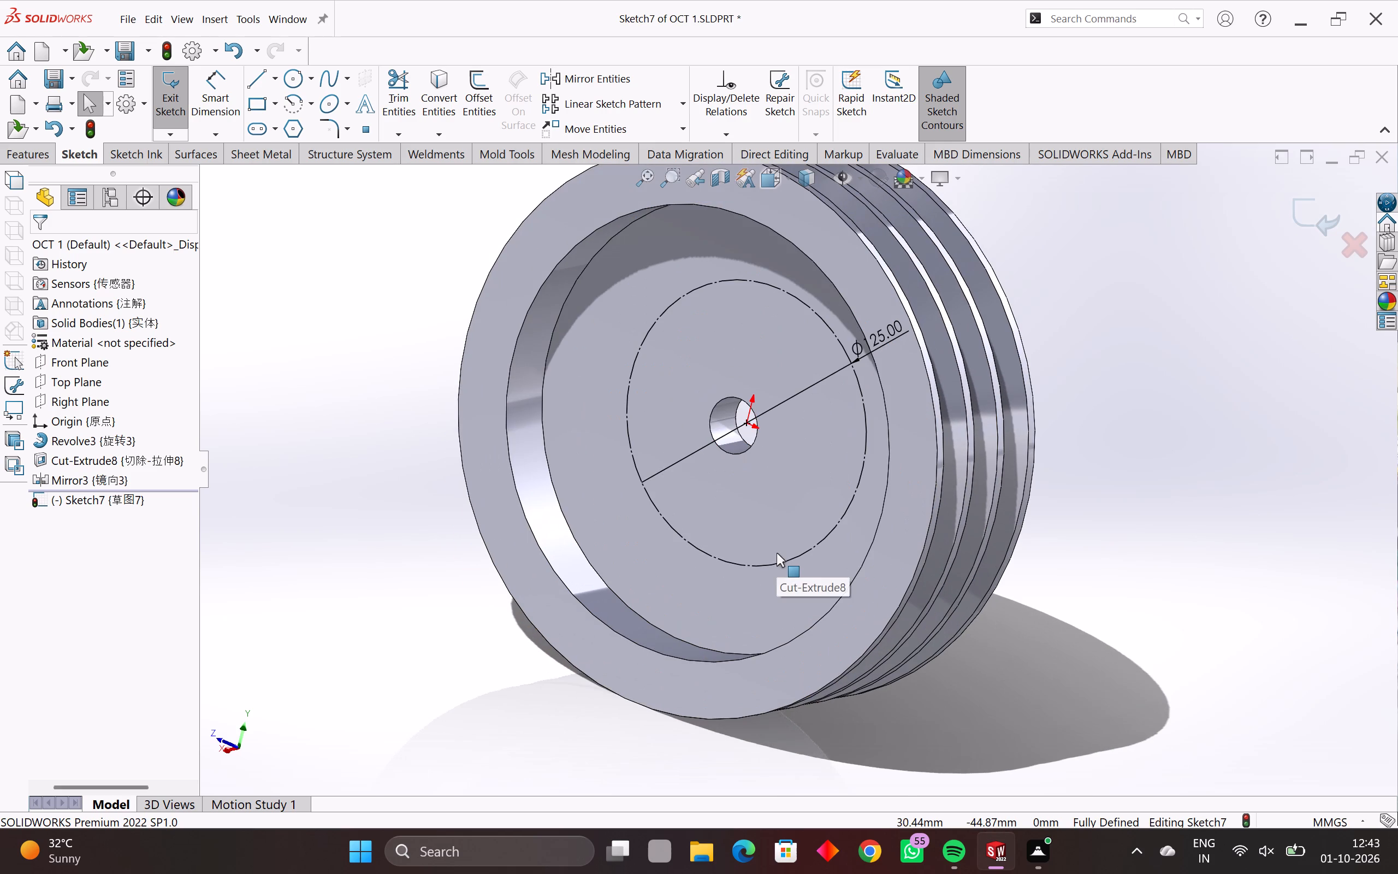
middle_click_drag(772, 587, 833, 592, "ctrl")
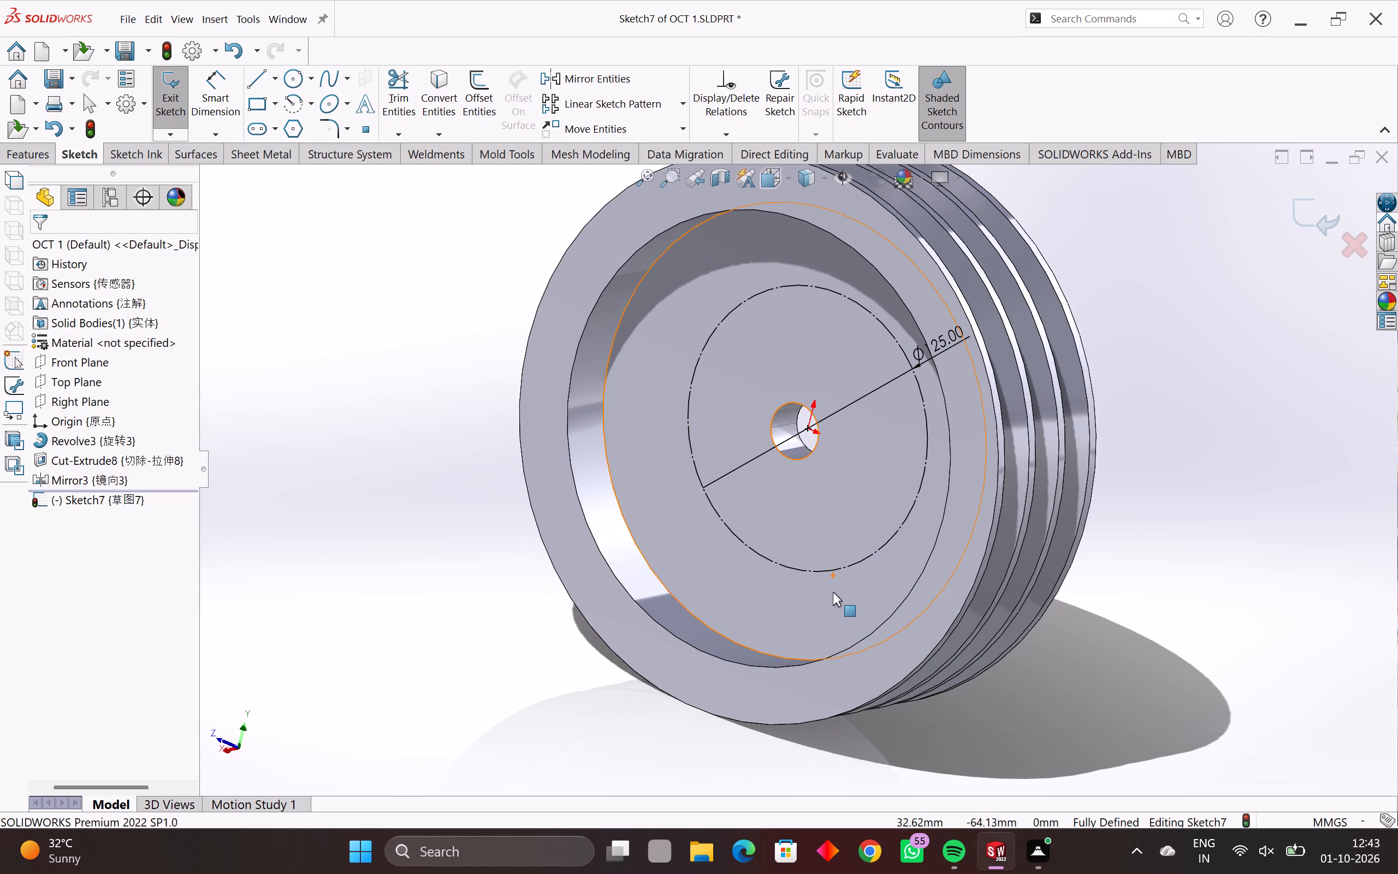
middle_click_drag(833, 592, 850, 591, "shift")
middle_click_drag(870, 585, 869, 585)
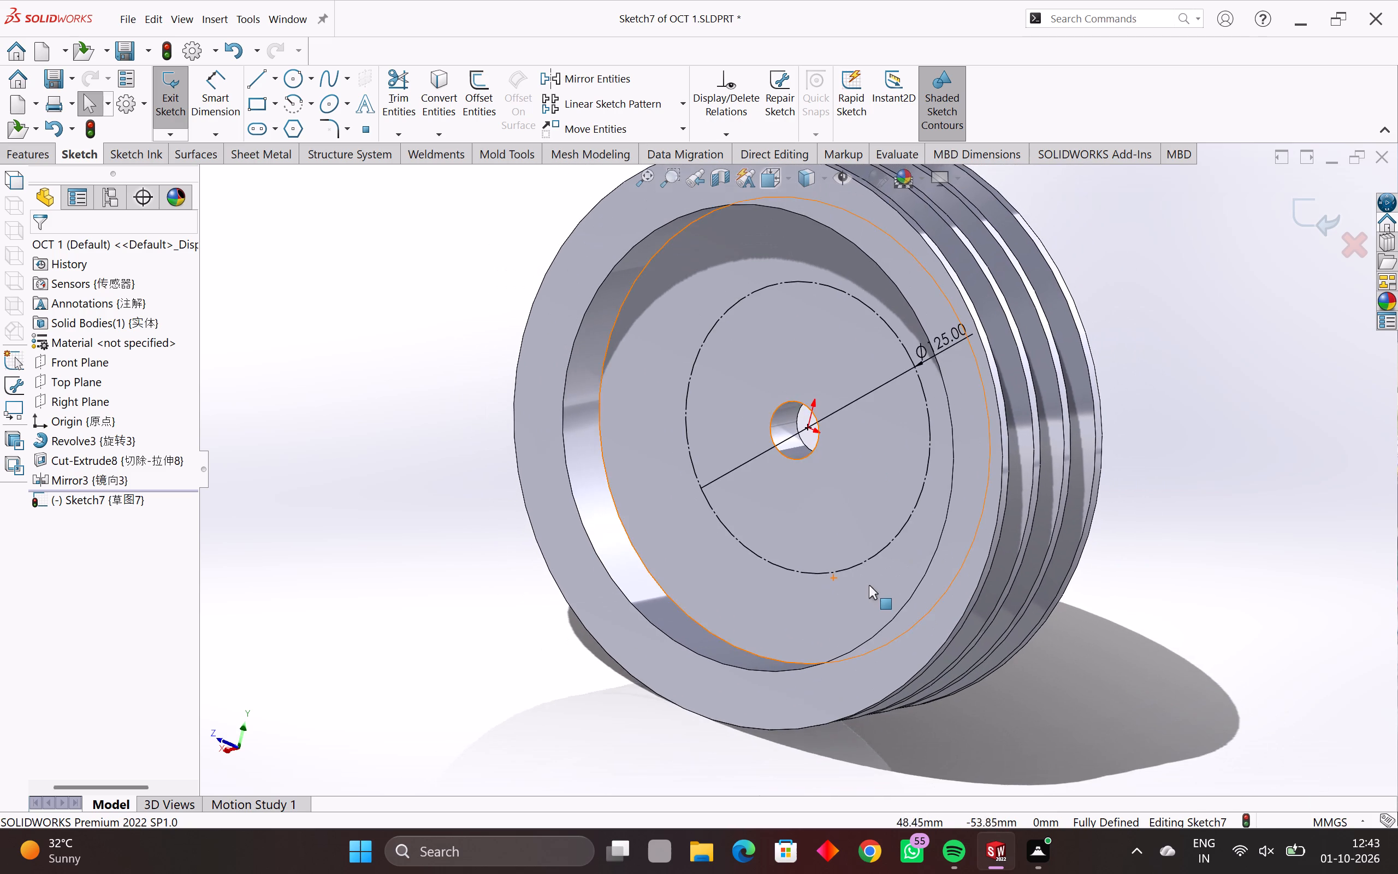
middle_click_drag(869, 585, 1063, 548)
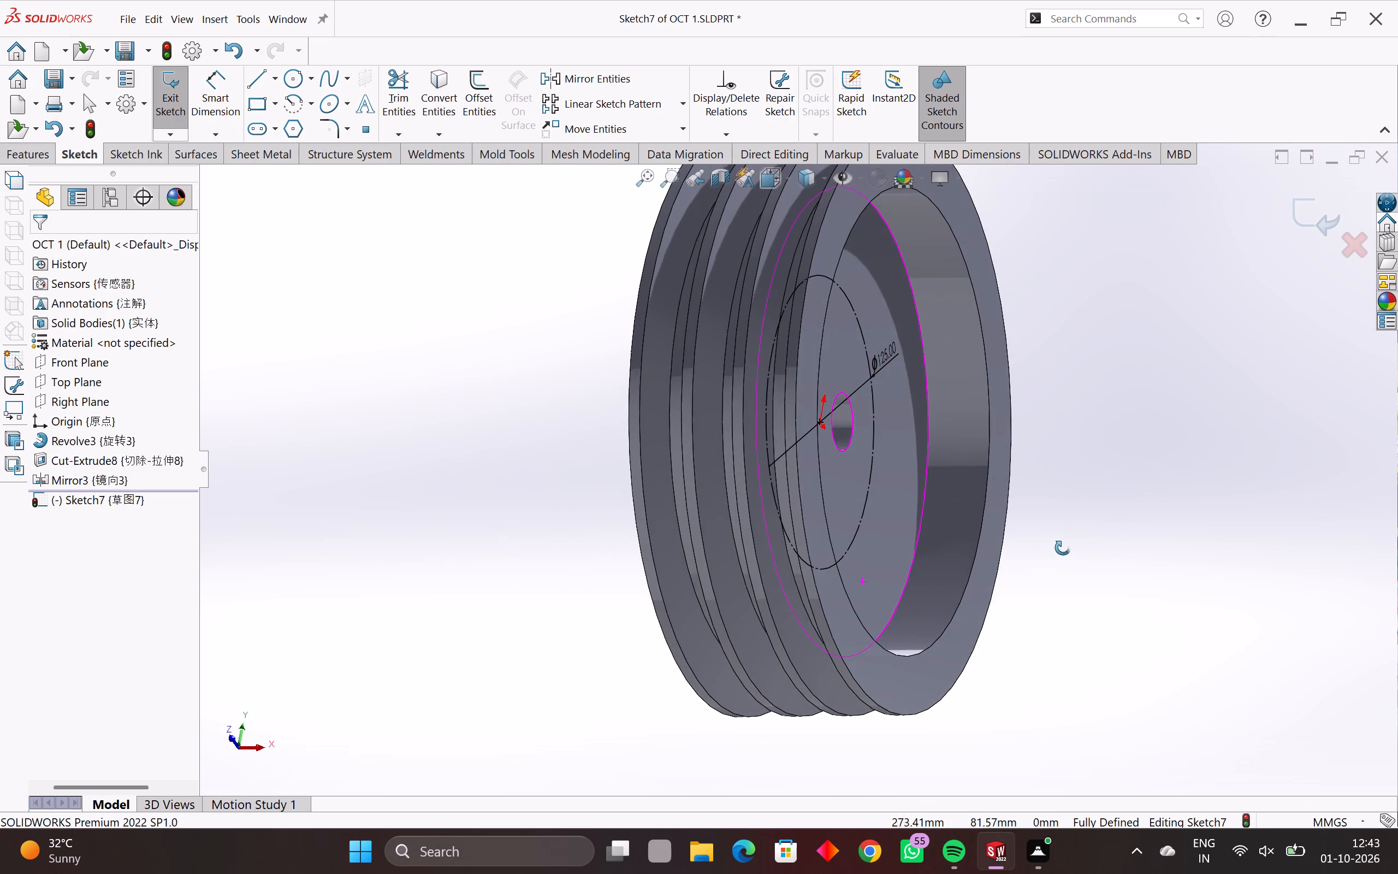
middle_click_drag(1063, 548, 921, 430)
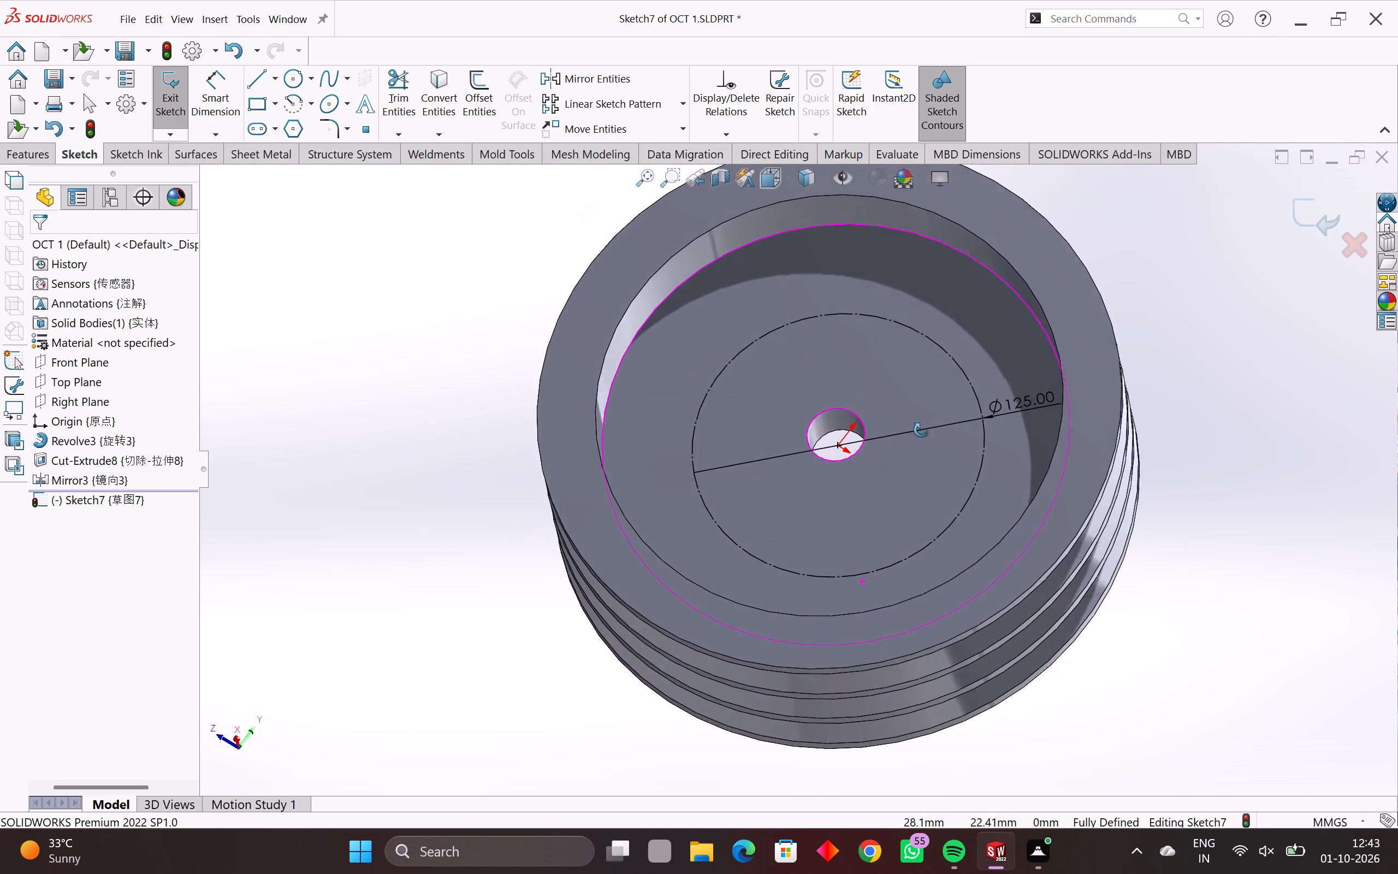
middle_click_drag(921, 430, 864, 323)
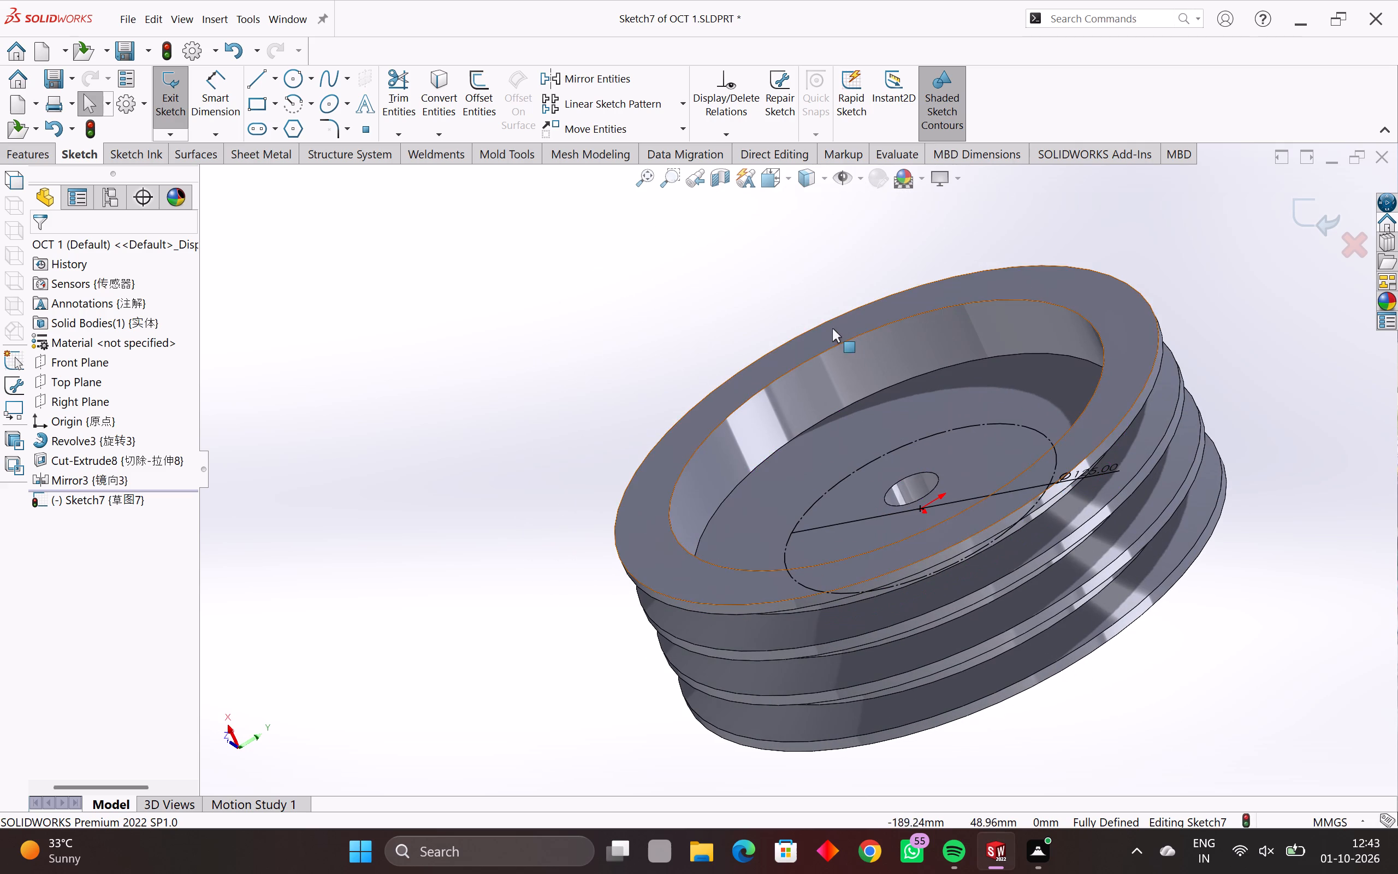
middle_click_drag(956, 474, 848, 448)
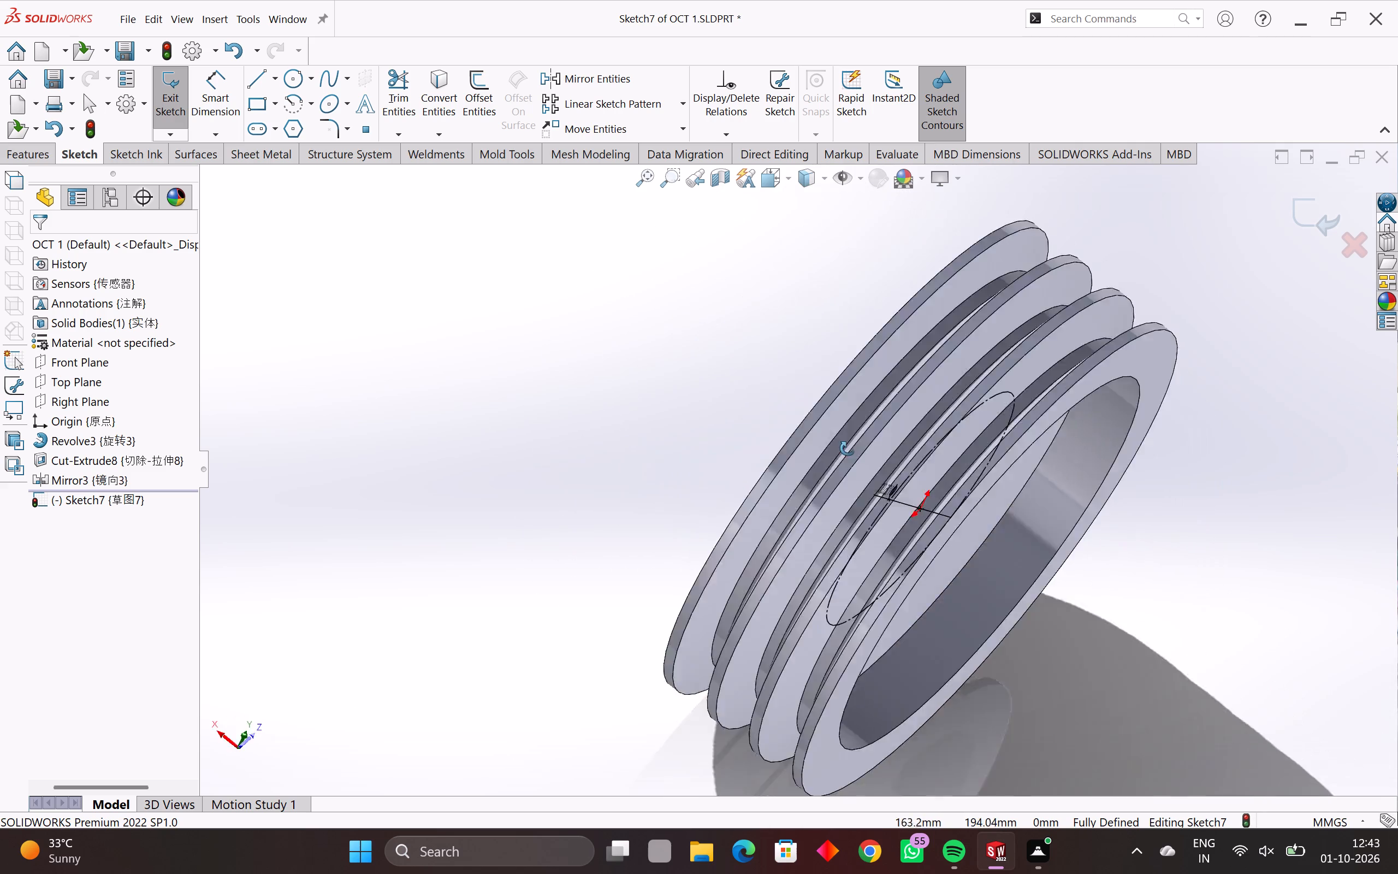
middle_click_drag(848, 448, 986, 645)
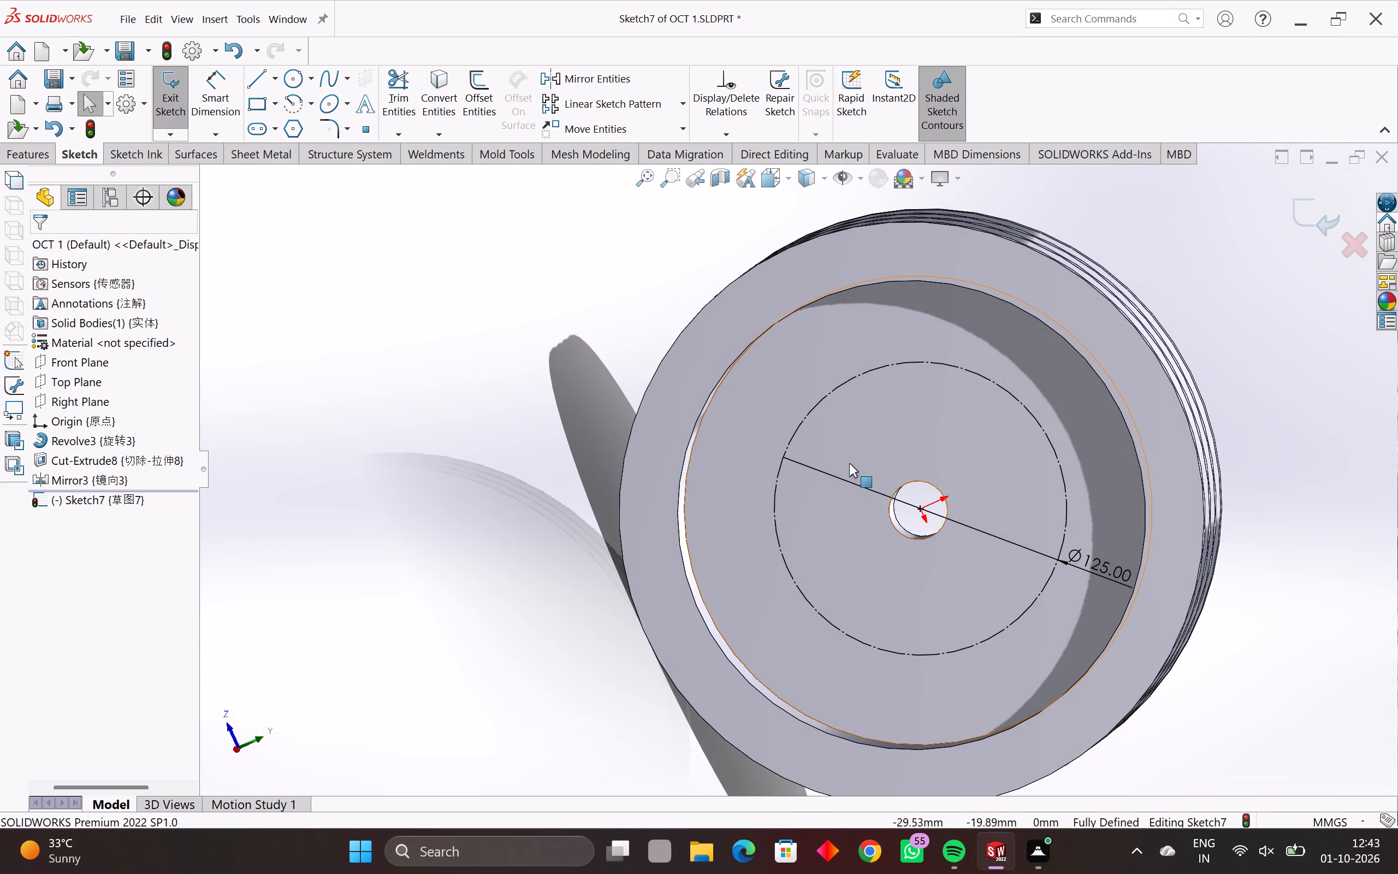
Close the sketch containing the construction circle.
left_click(80, 408)
left_click(96, 388)
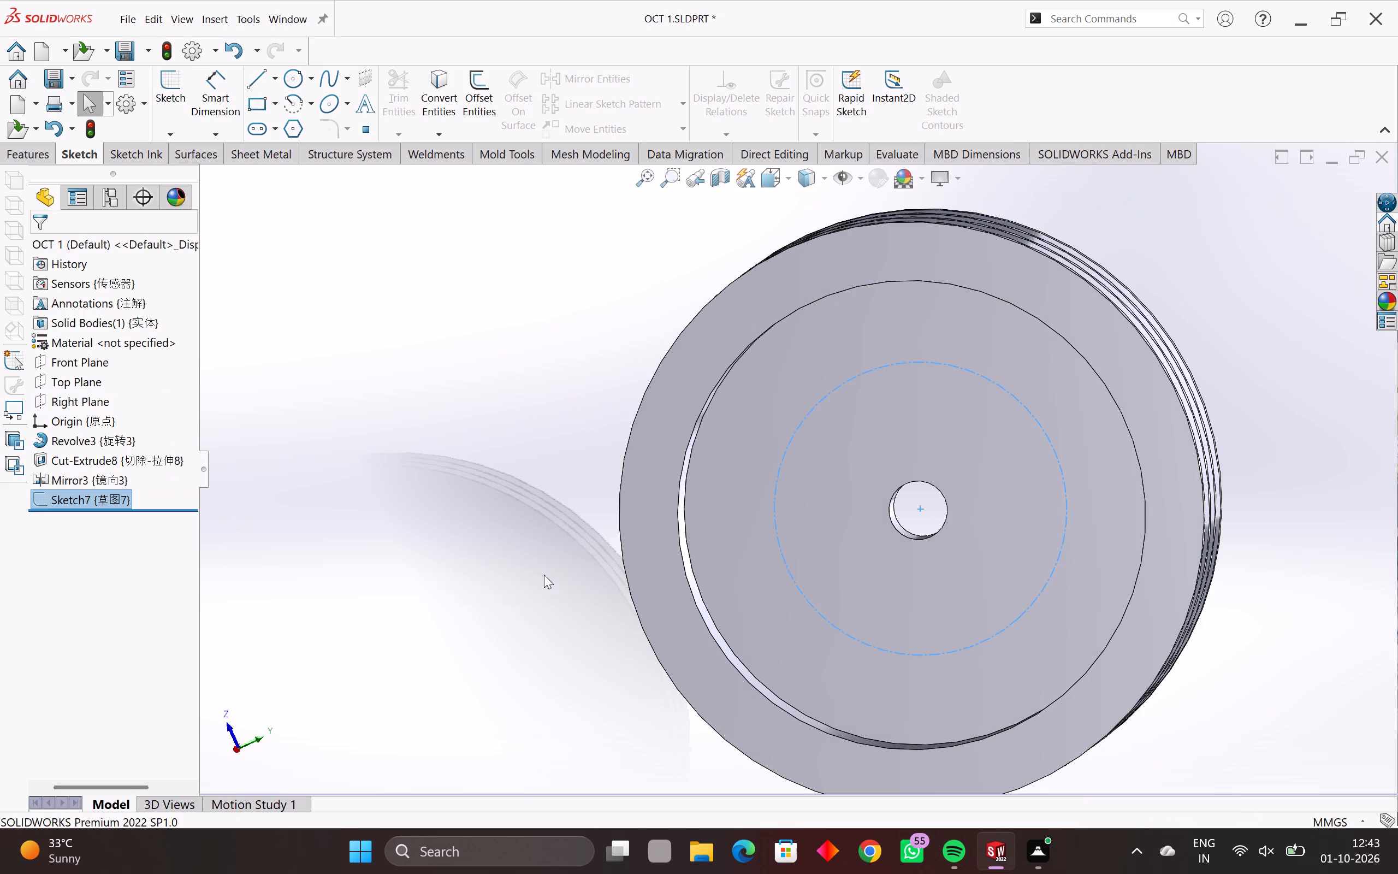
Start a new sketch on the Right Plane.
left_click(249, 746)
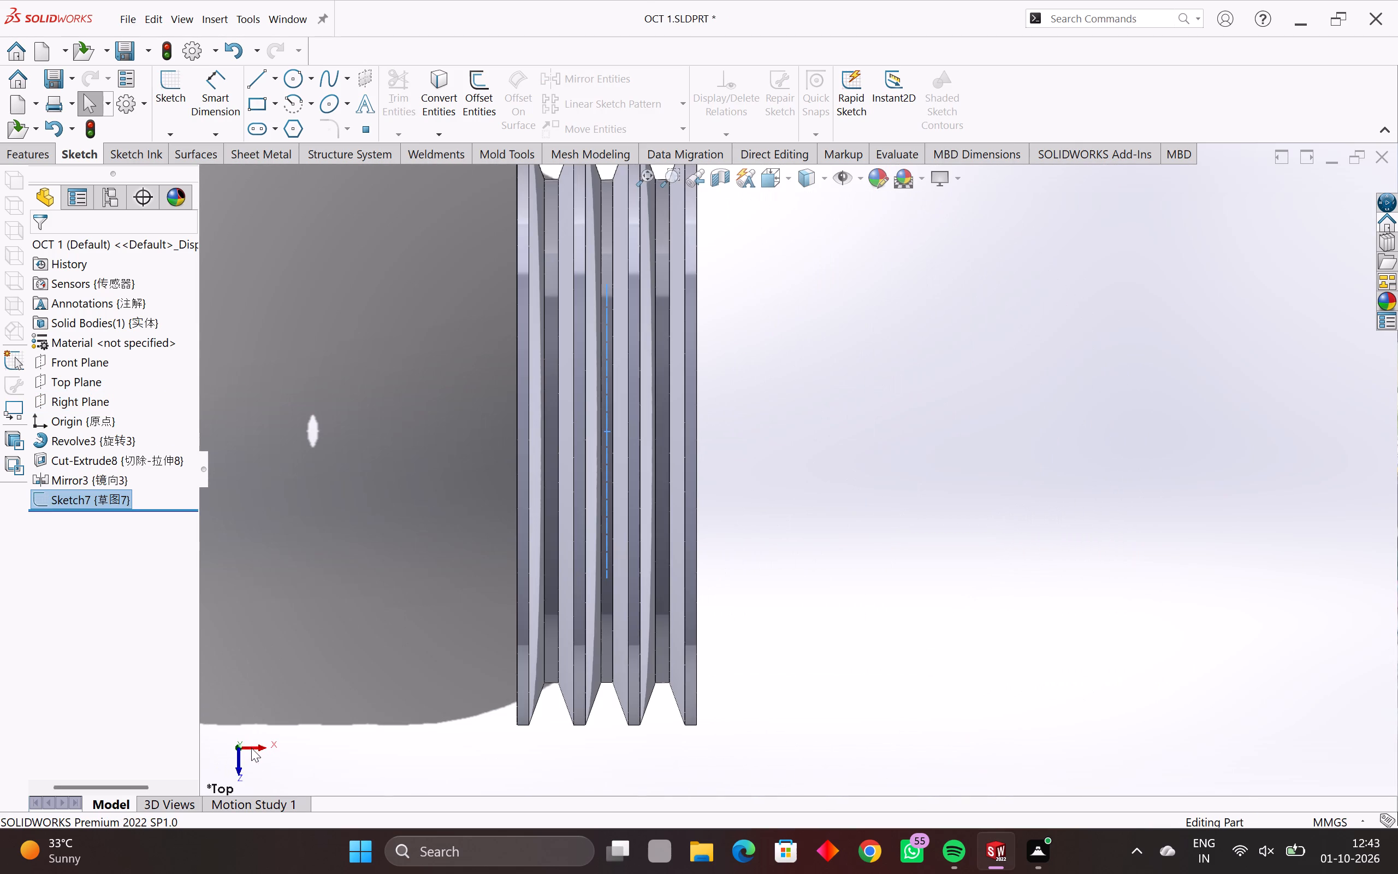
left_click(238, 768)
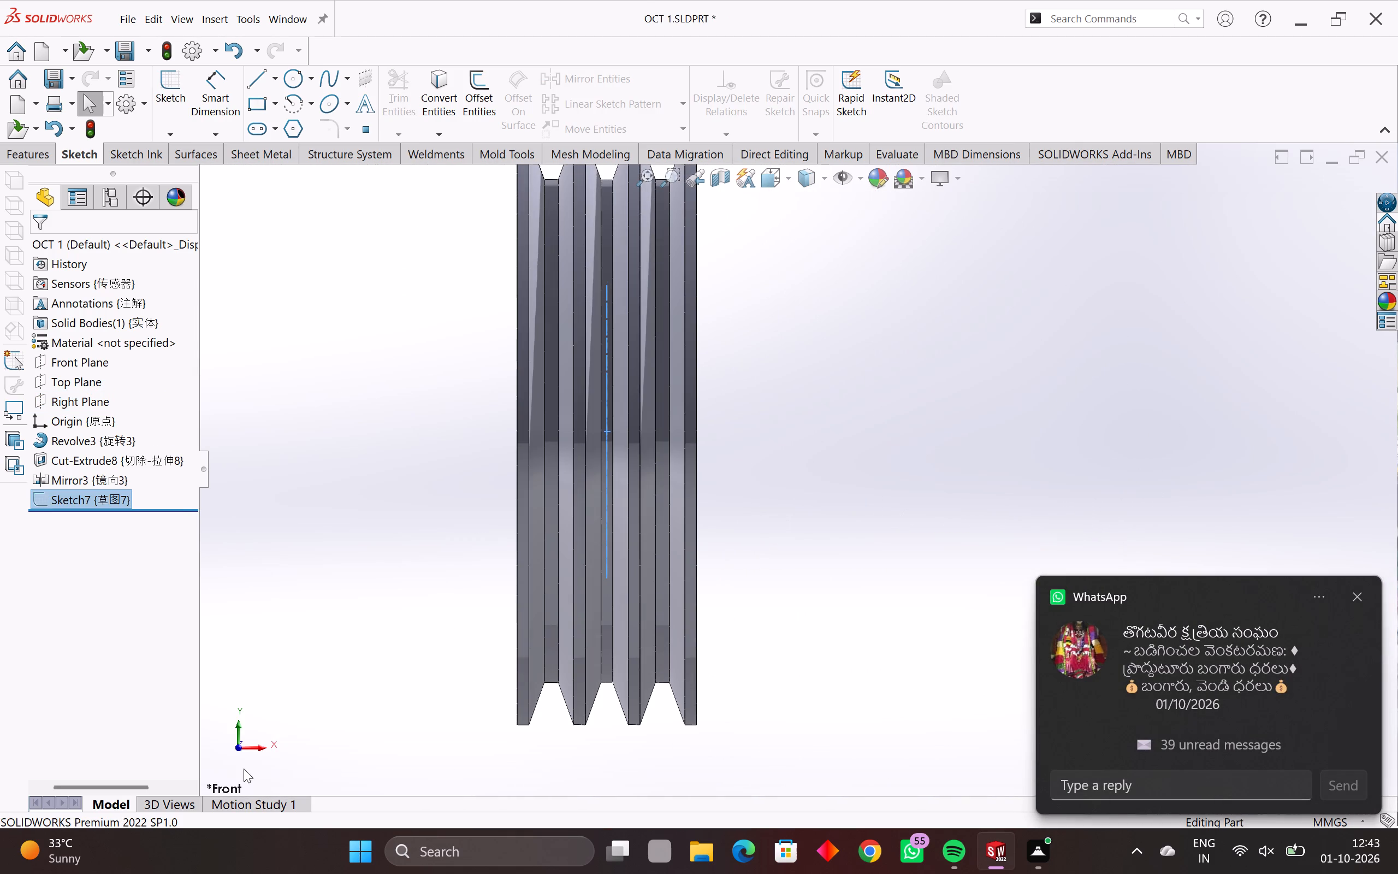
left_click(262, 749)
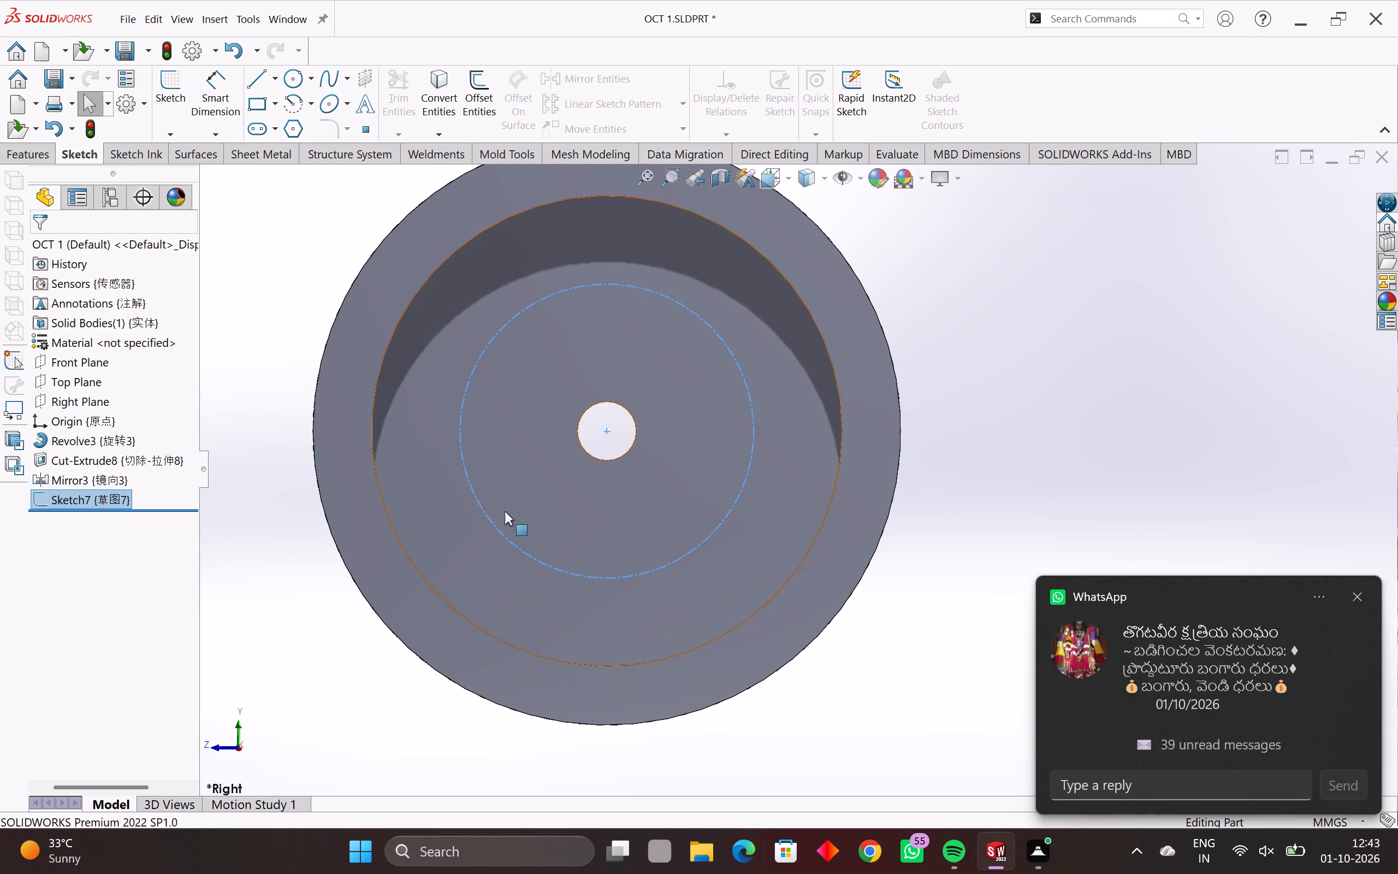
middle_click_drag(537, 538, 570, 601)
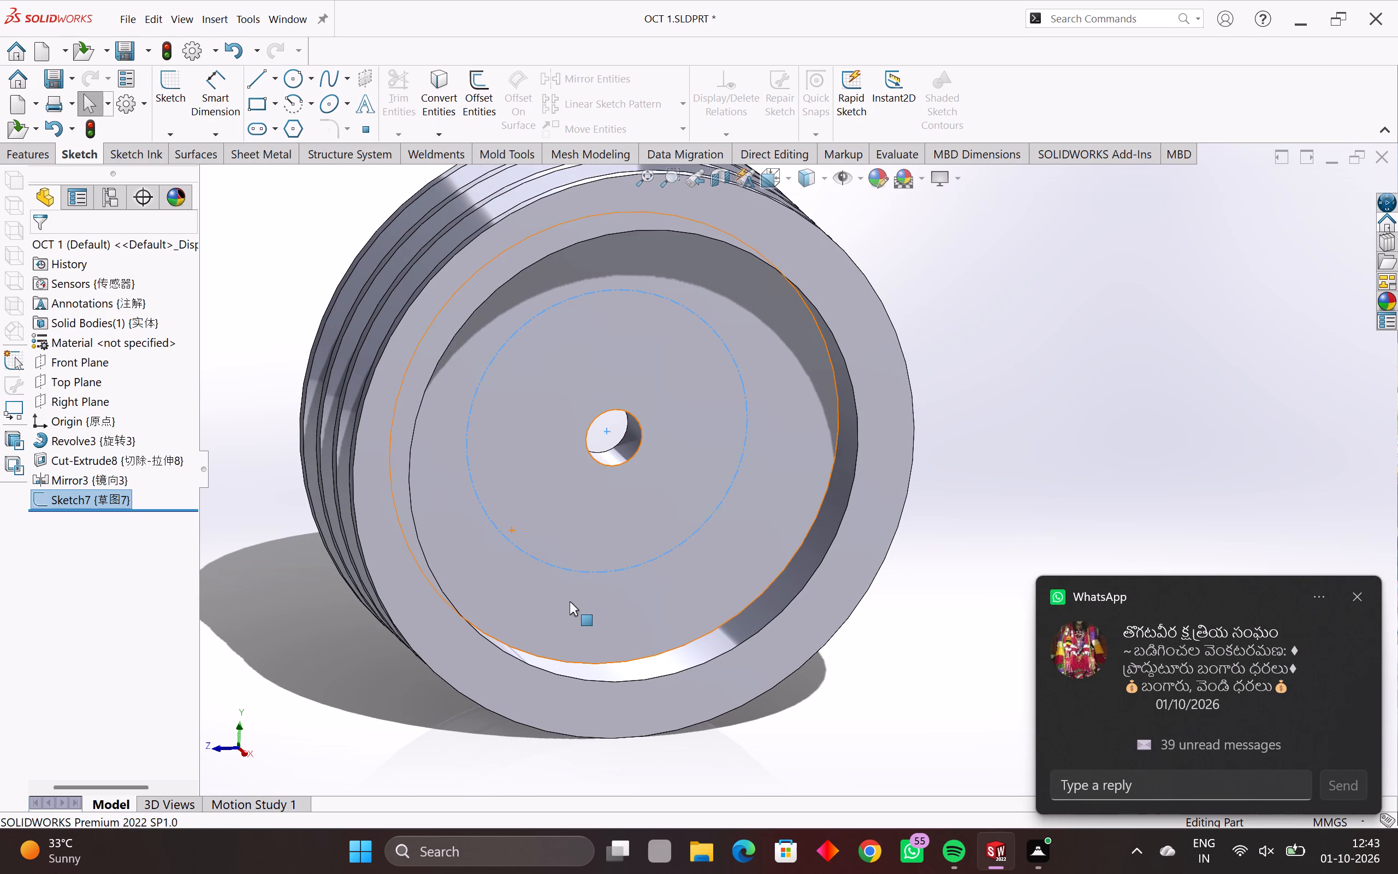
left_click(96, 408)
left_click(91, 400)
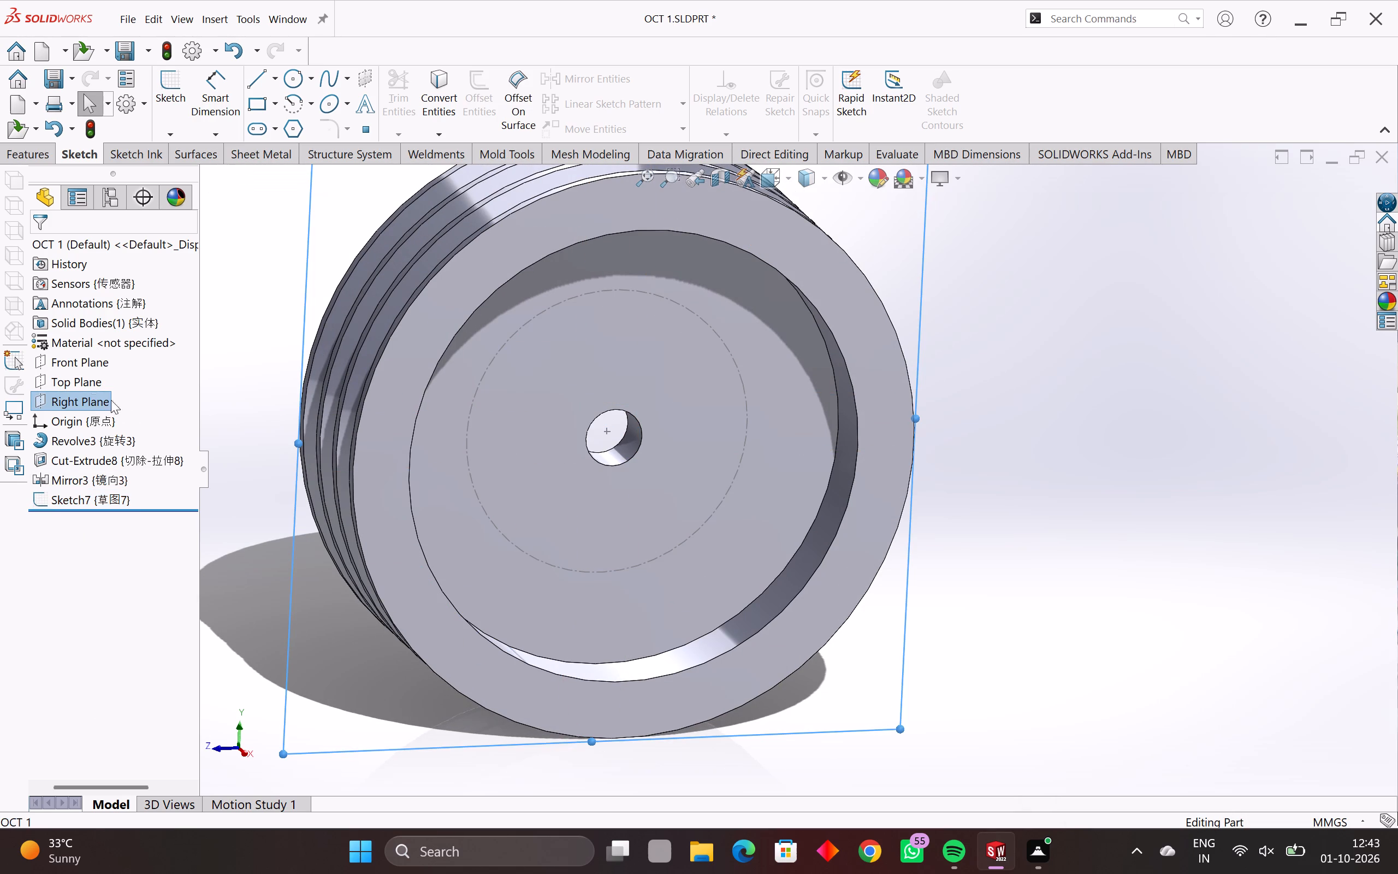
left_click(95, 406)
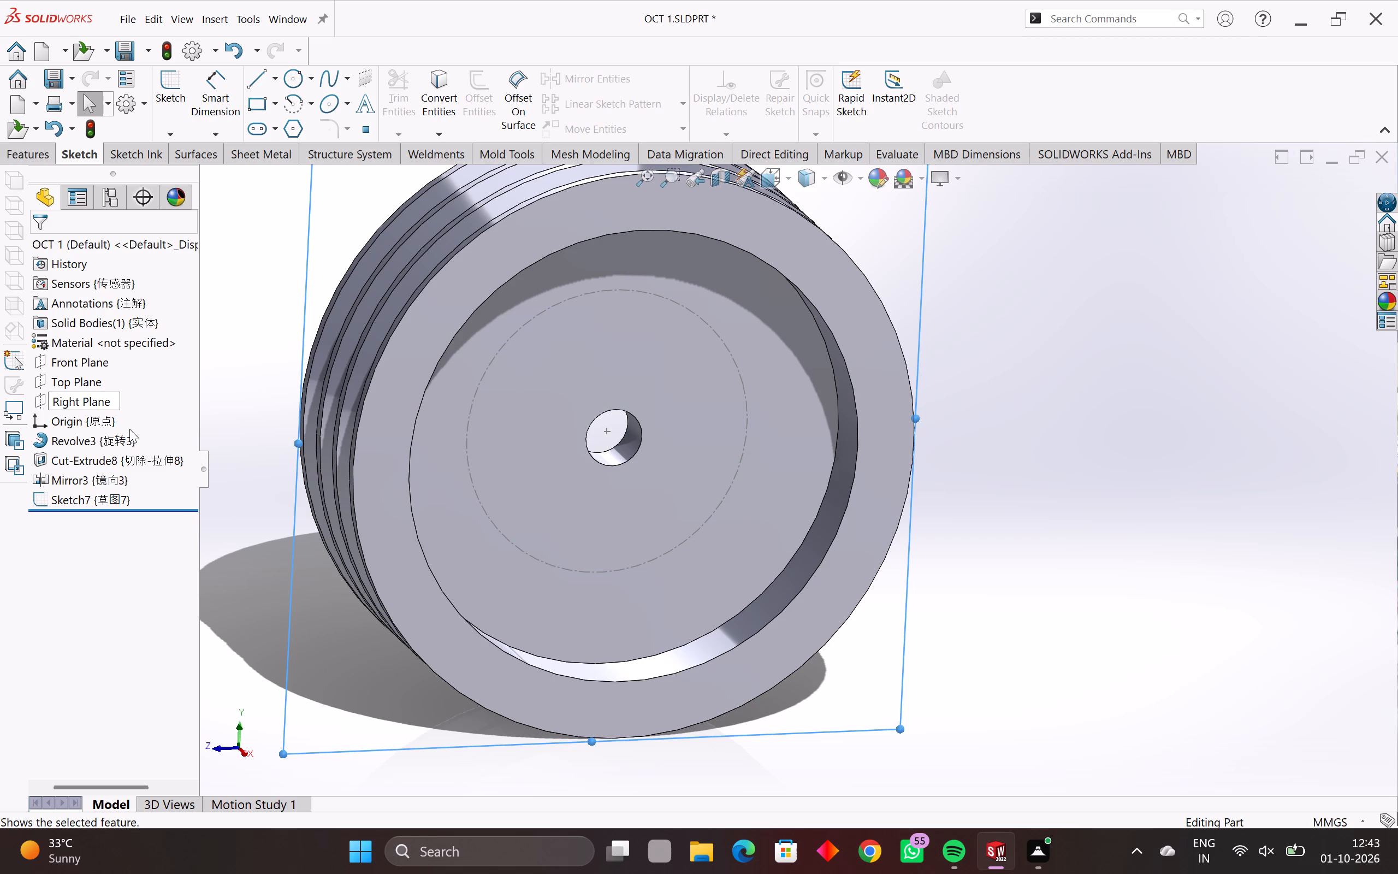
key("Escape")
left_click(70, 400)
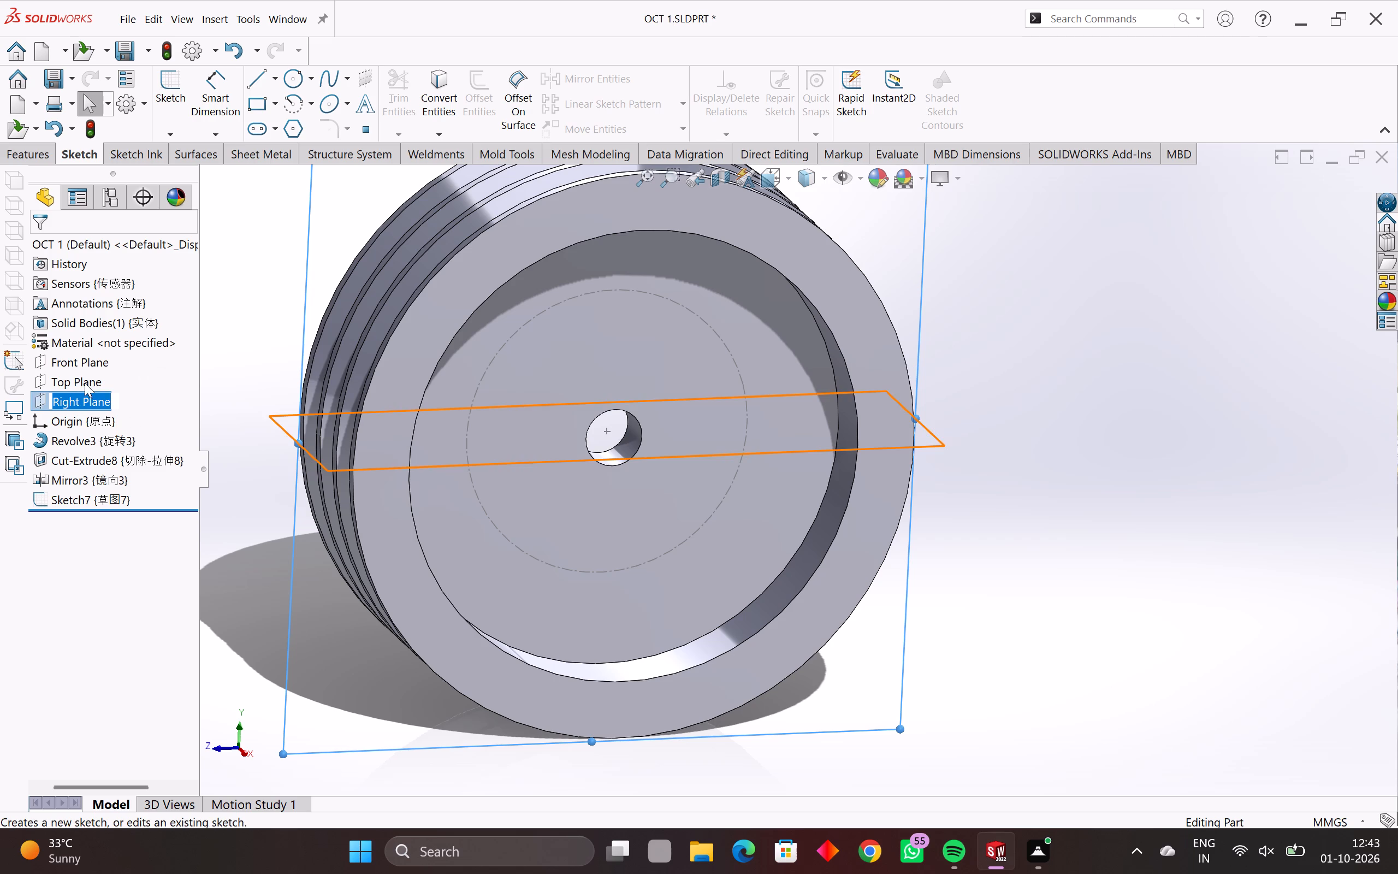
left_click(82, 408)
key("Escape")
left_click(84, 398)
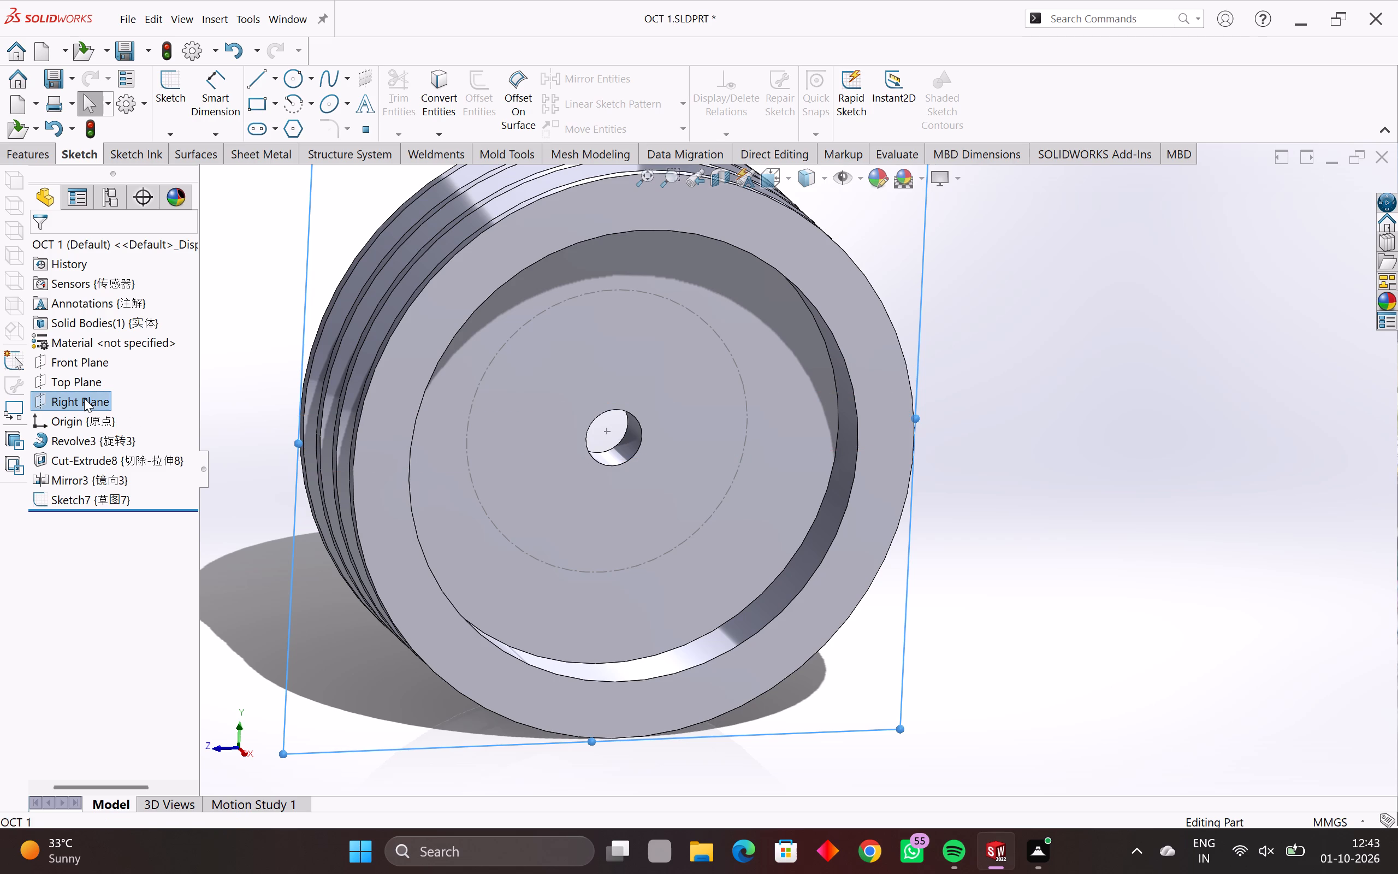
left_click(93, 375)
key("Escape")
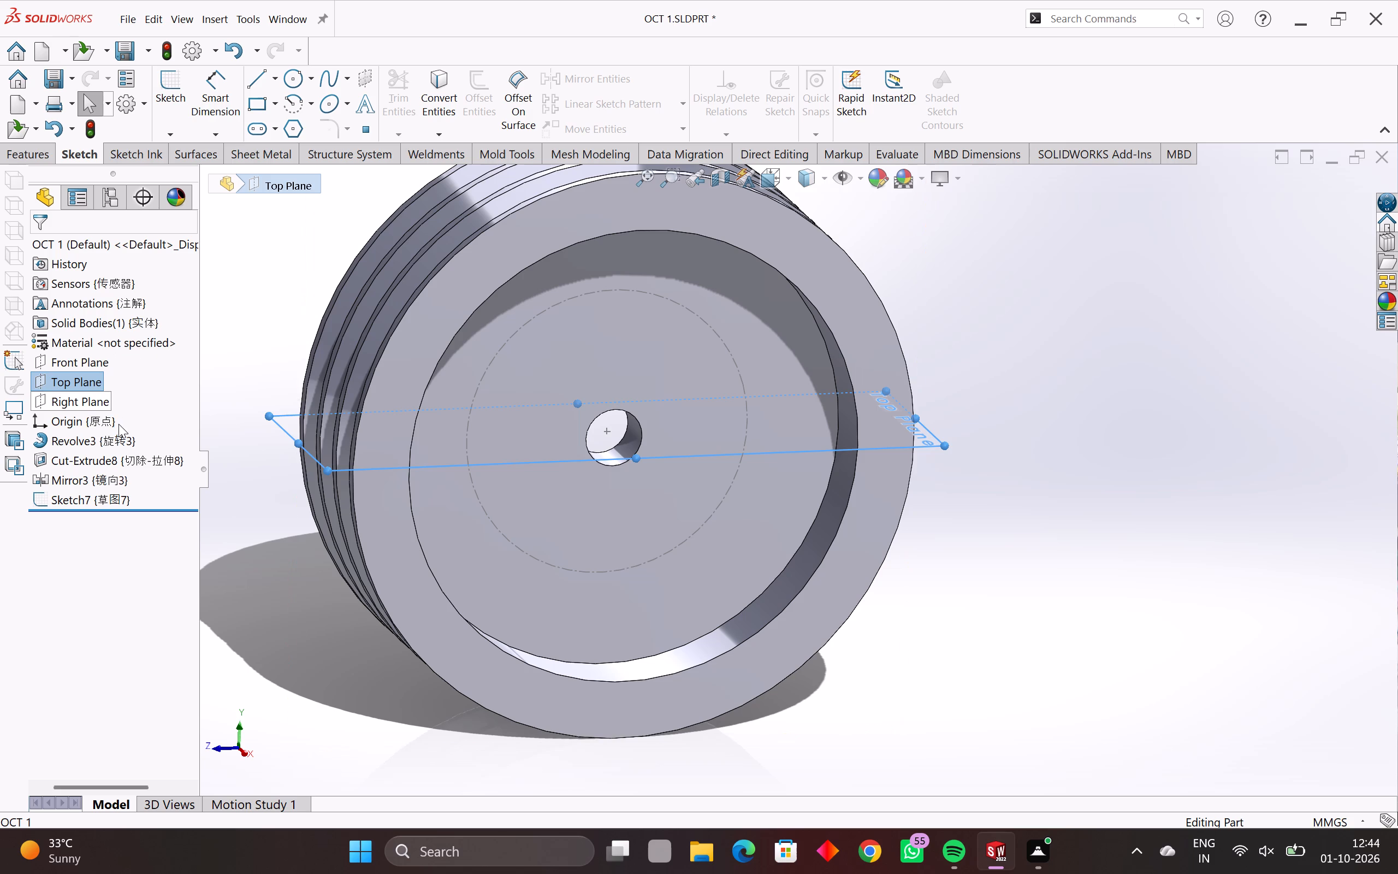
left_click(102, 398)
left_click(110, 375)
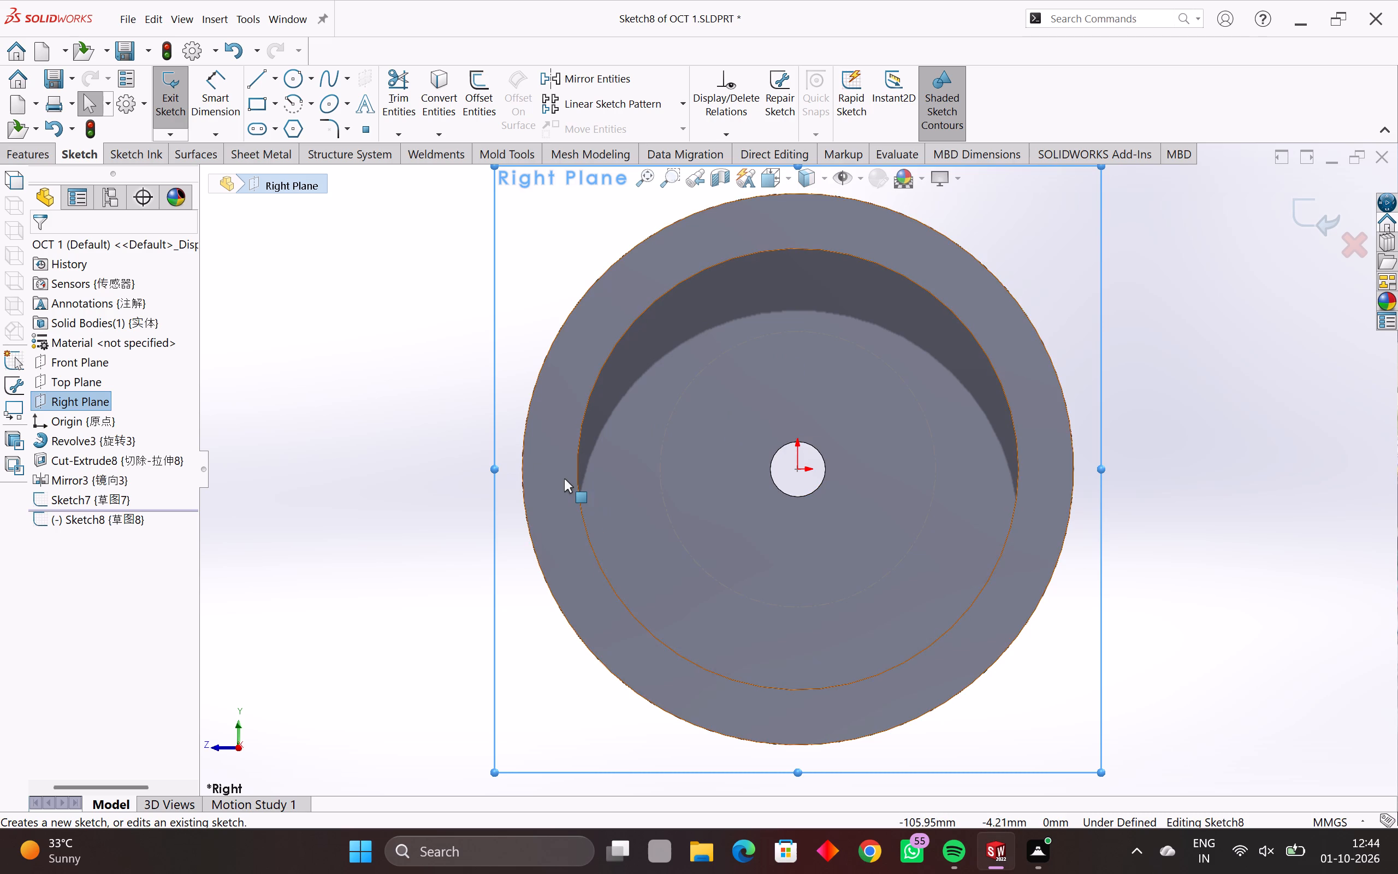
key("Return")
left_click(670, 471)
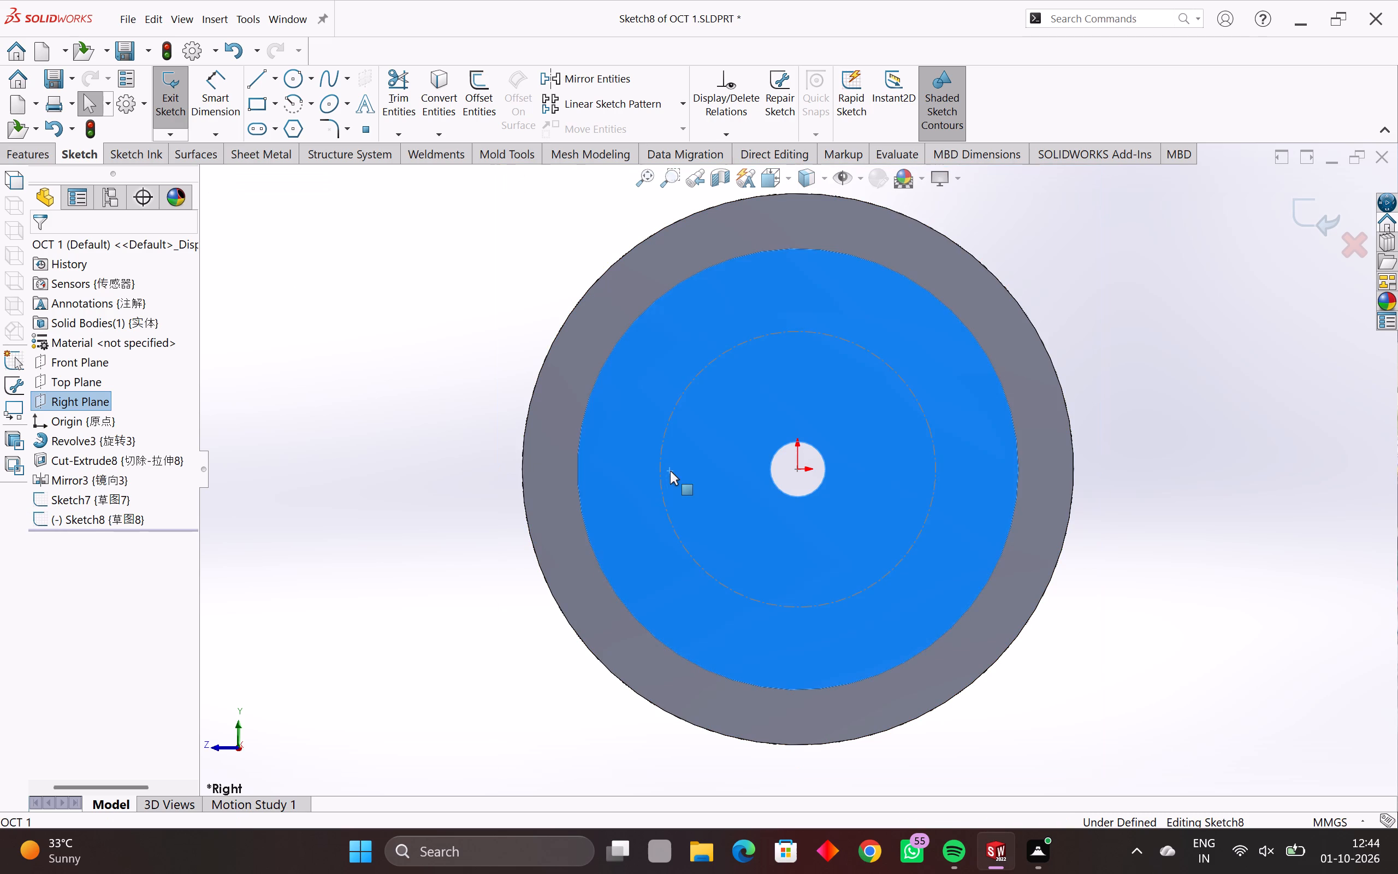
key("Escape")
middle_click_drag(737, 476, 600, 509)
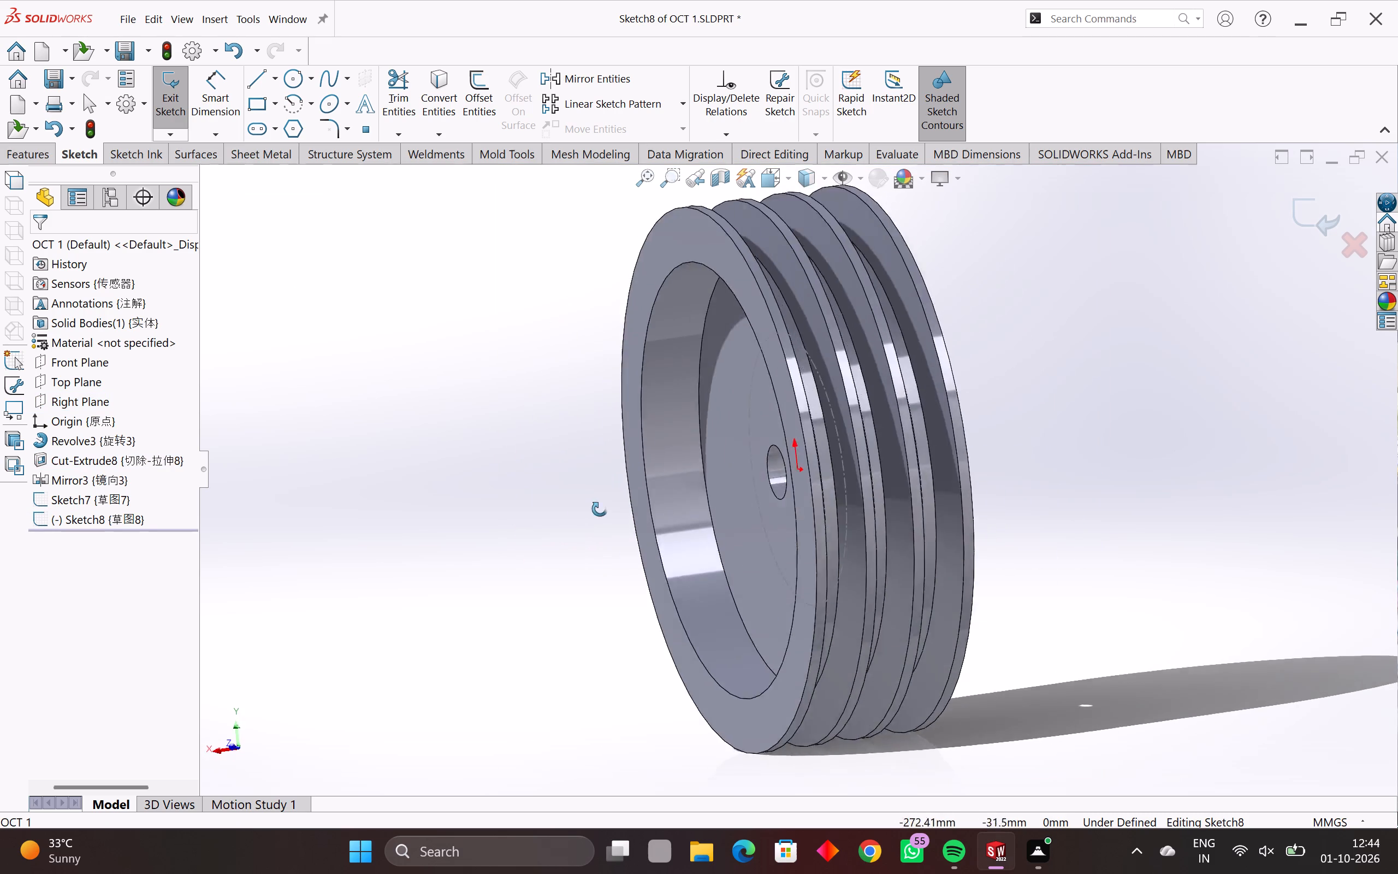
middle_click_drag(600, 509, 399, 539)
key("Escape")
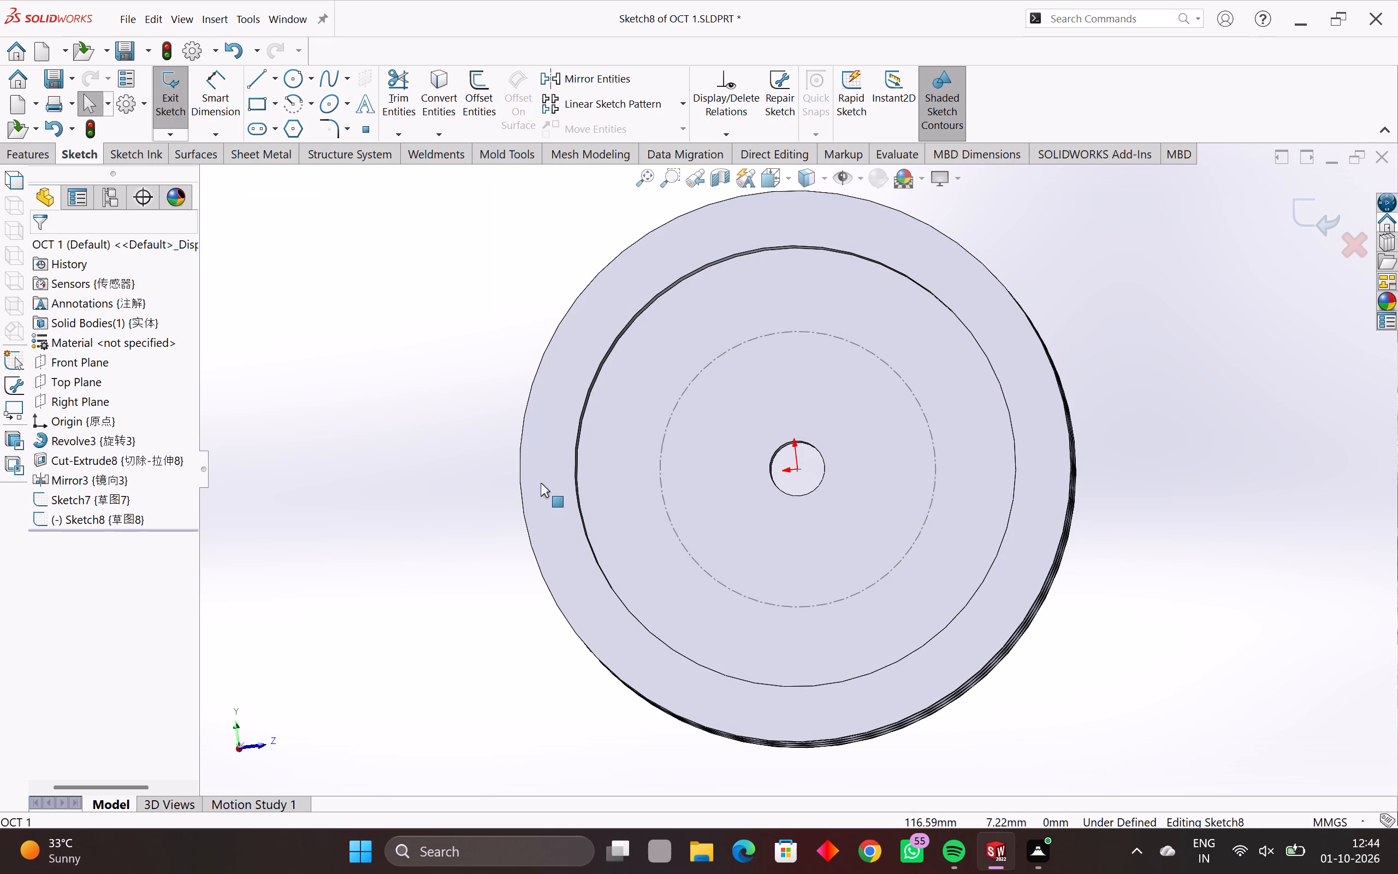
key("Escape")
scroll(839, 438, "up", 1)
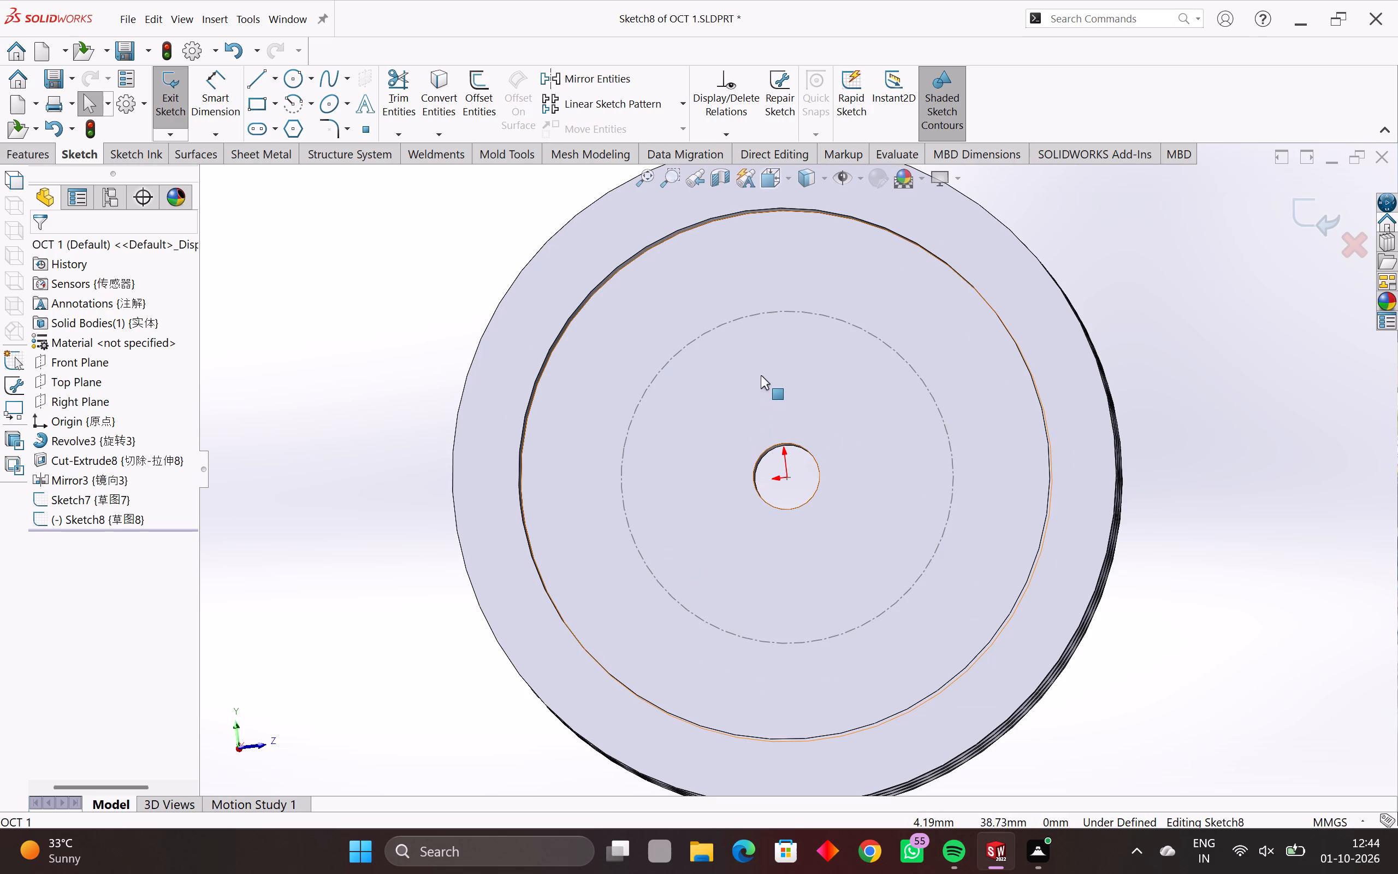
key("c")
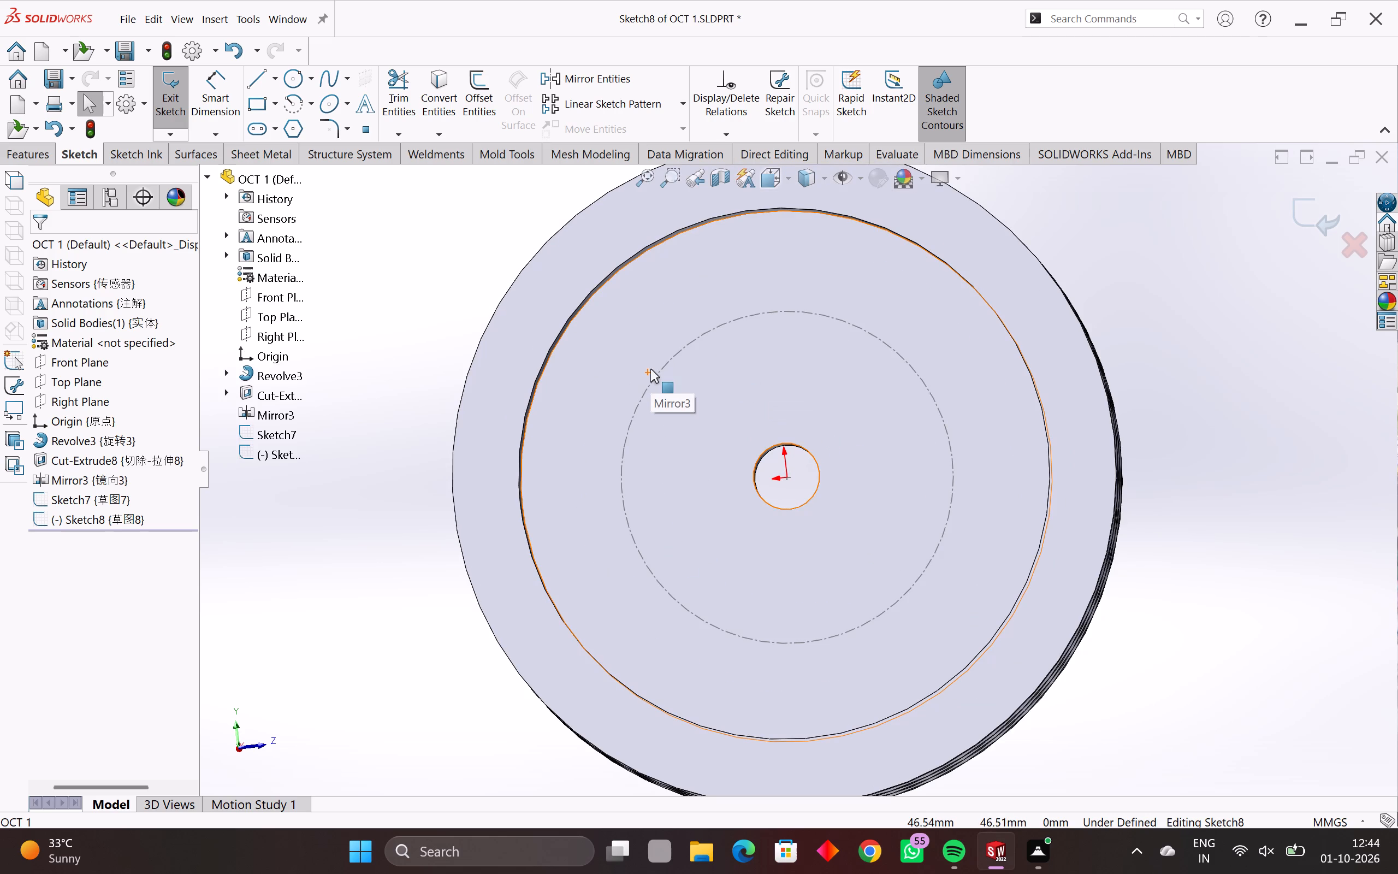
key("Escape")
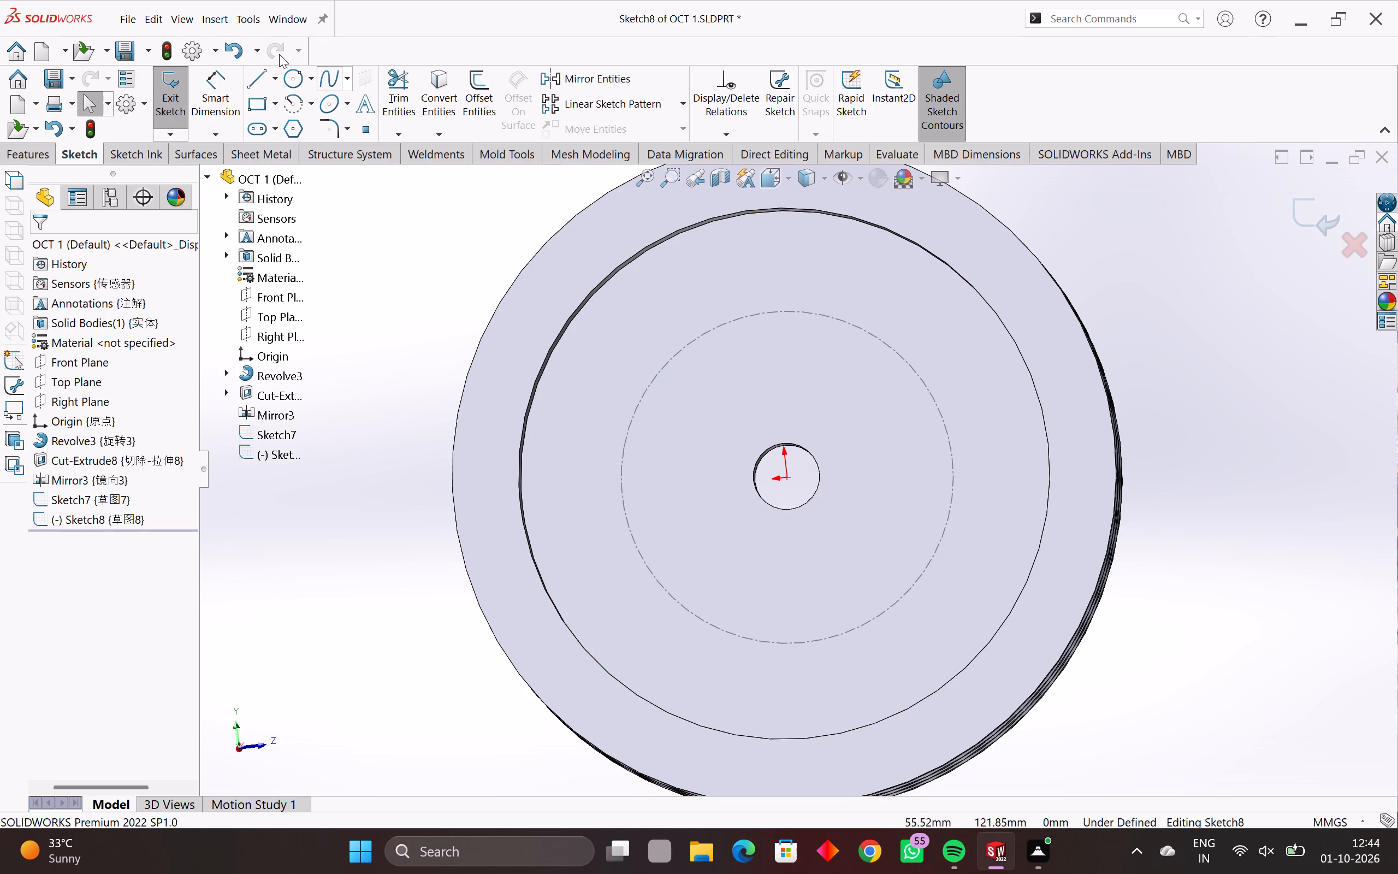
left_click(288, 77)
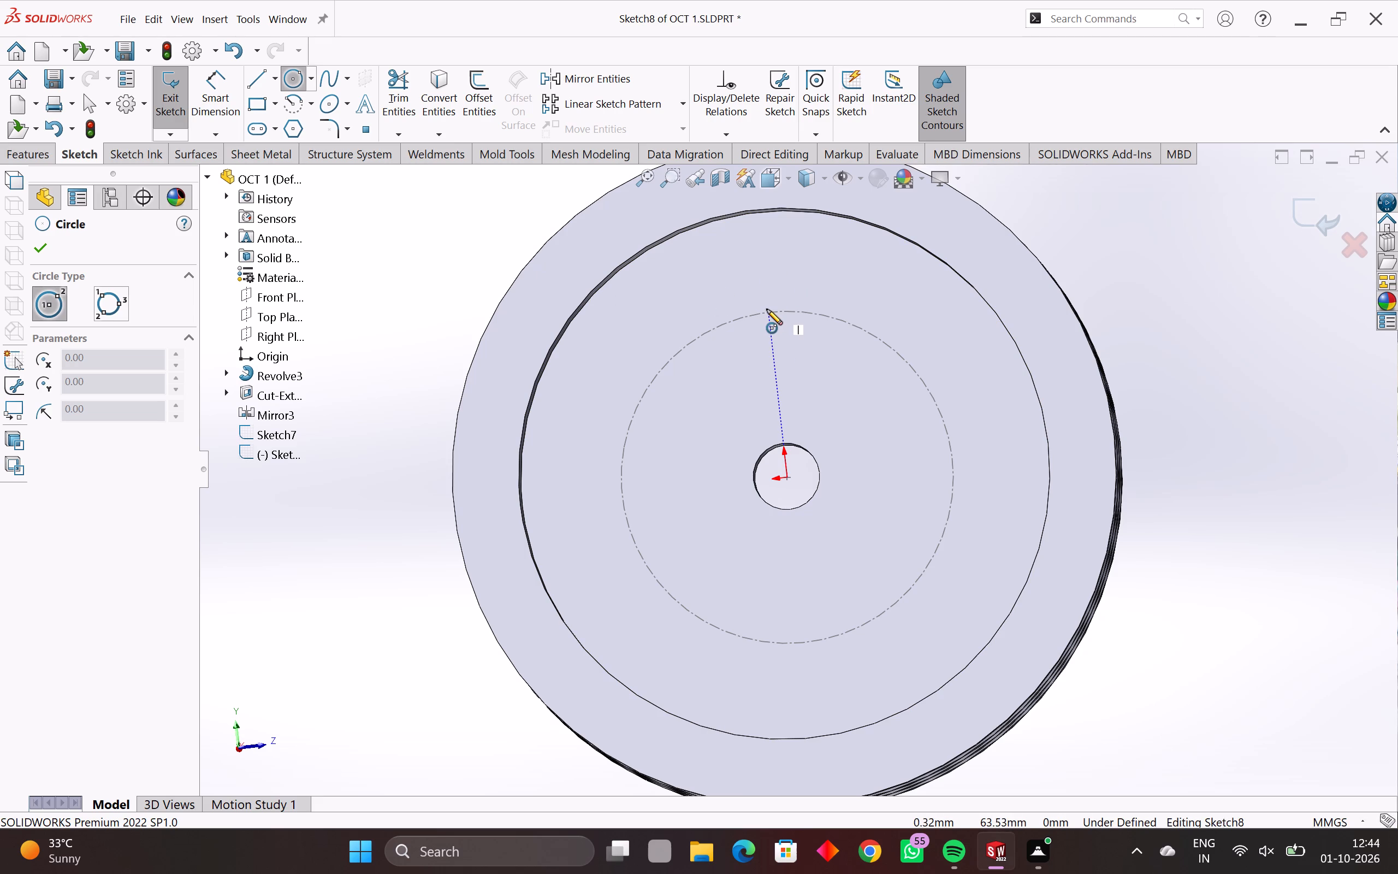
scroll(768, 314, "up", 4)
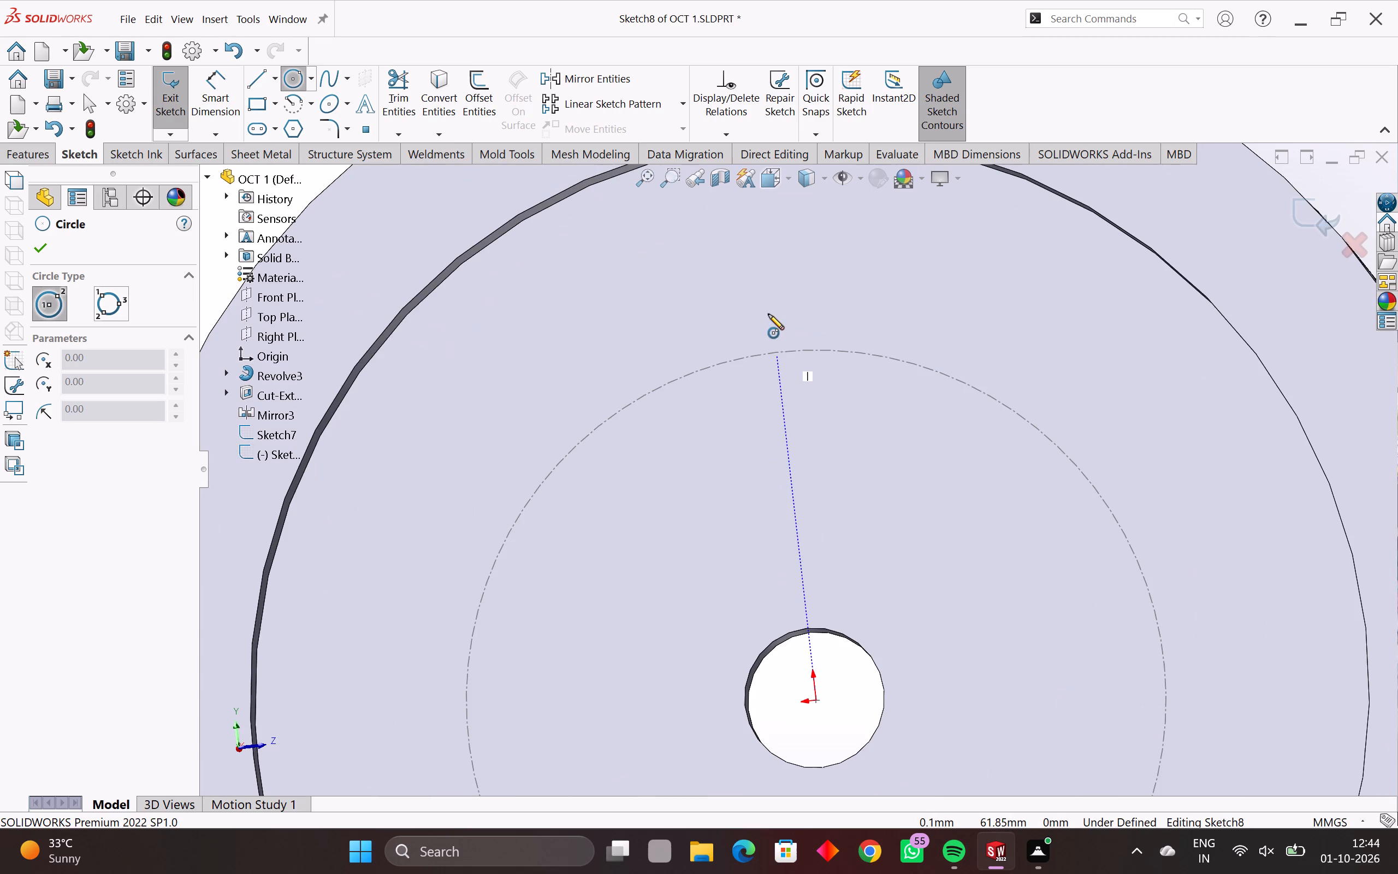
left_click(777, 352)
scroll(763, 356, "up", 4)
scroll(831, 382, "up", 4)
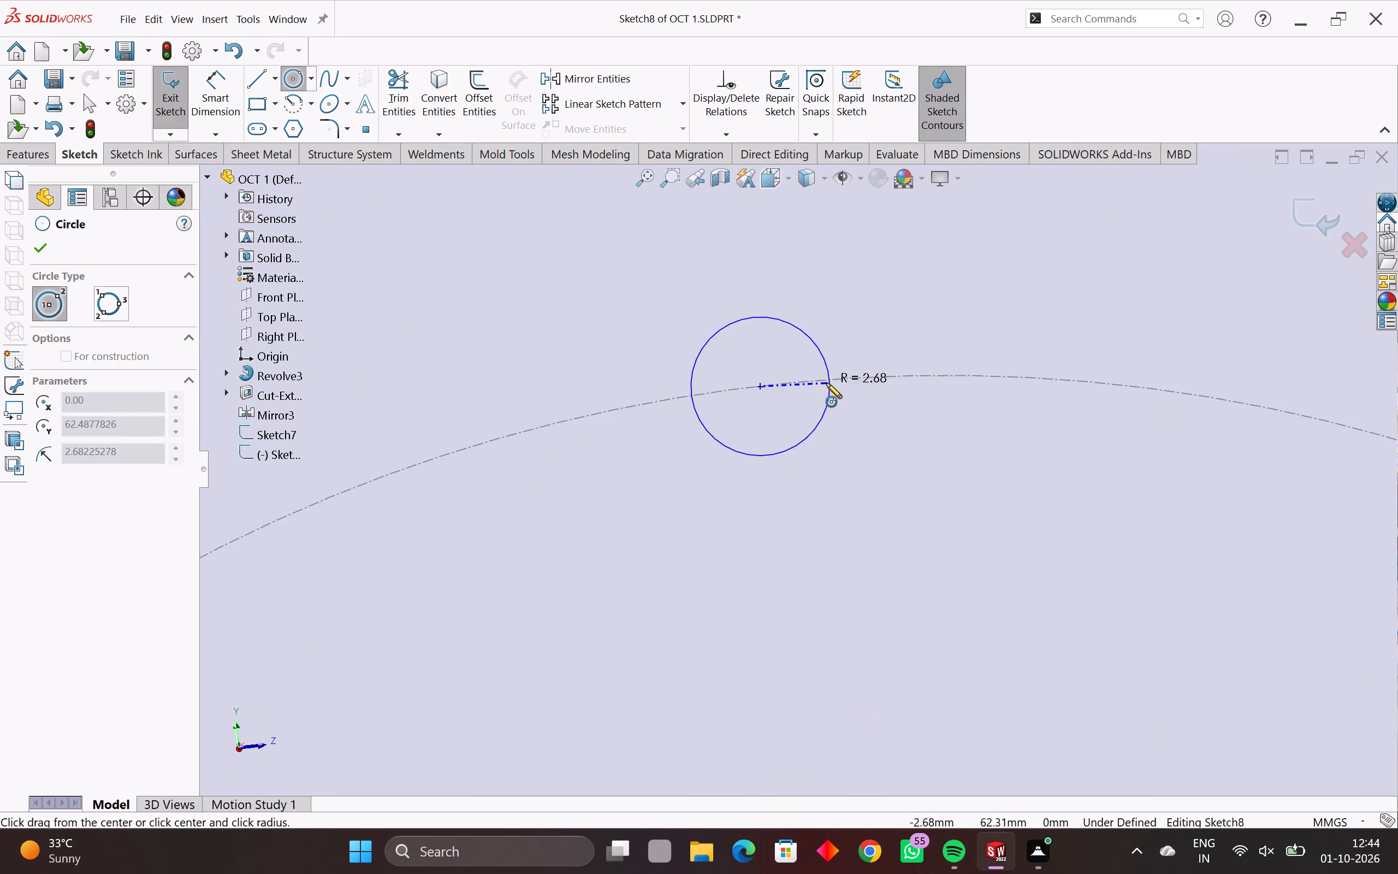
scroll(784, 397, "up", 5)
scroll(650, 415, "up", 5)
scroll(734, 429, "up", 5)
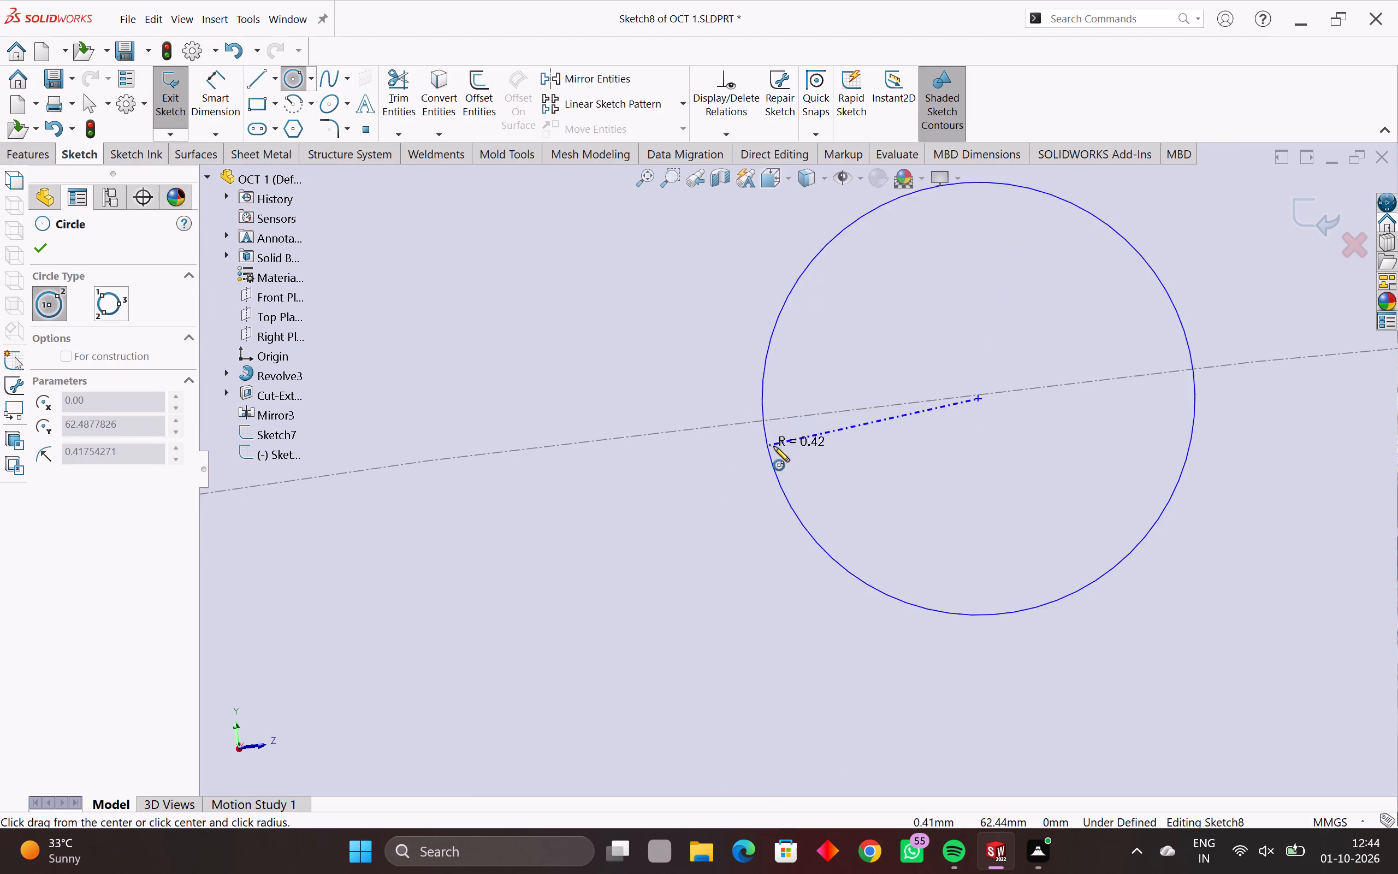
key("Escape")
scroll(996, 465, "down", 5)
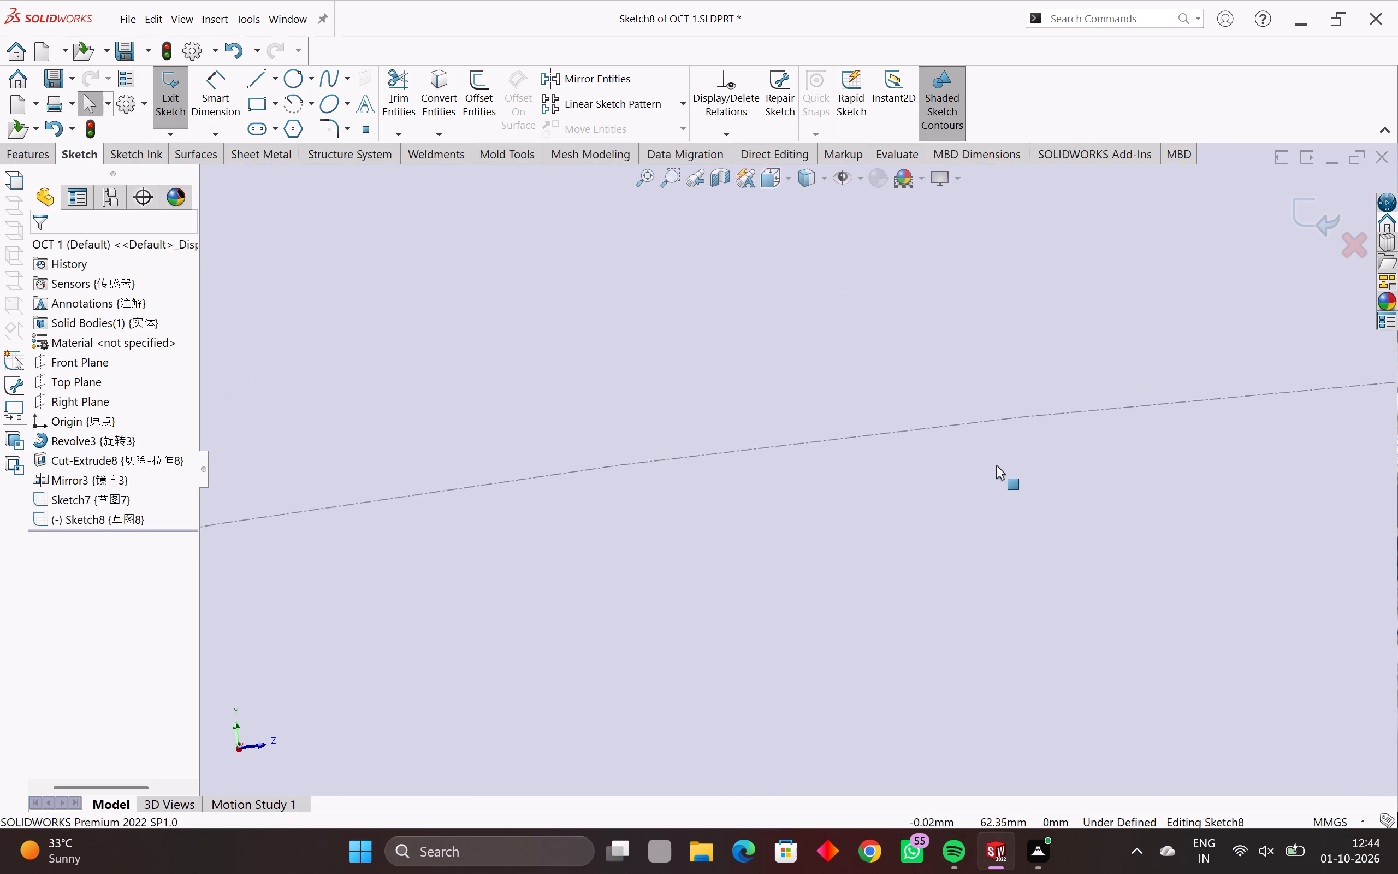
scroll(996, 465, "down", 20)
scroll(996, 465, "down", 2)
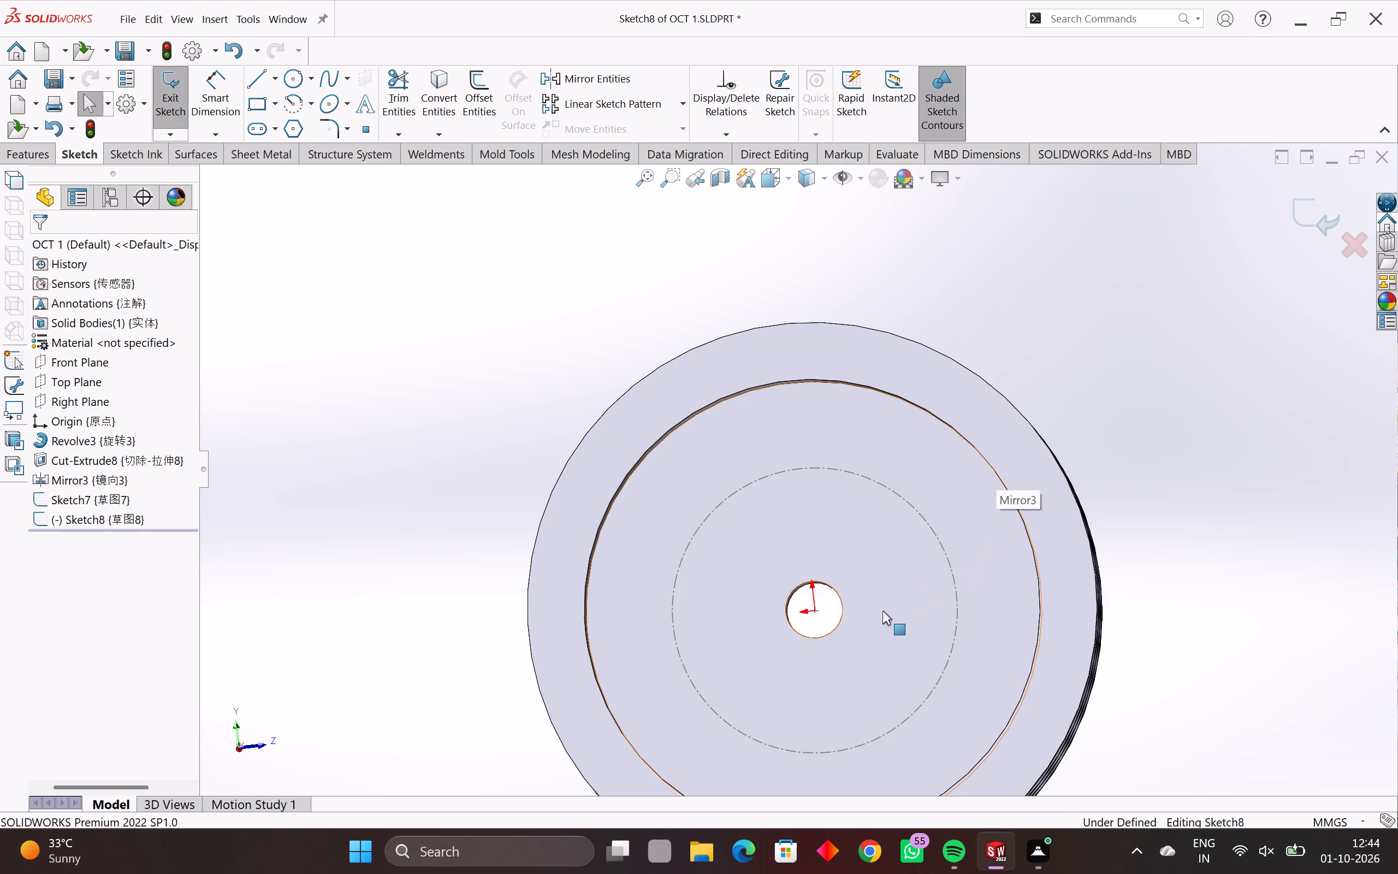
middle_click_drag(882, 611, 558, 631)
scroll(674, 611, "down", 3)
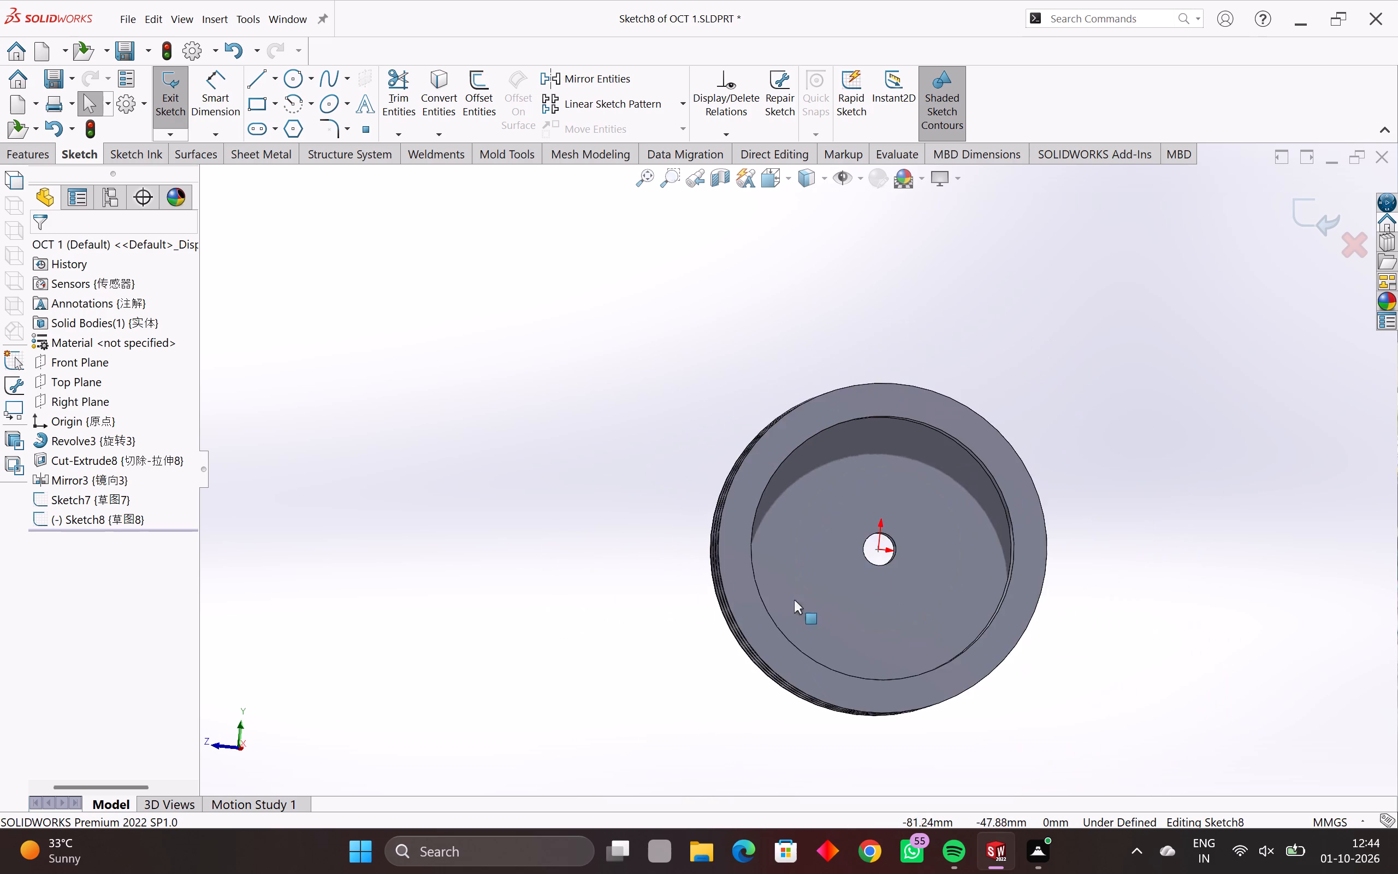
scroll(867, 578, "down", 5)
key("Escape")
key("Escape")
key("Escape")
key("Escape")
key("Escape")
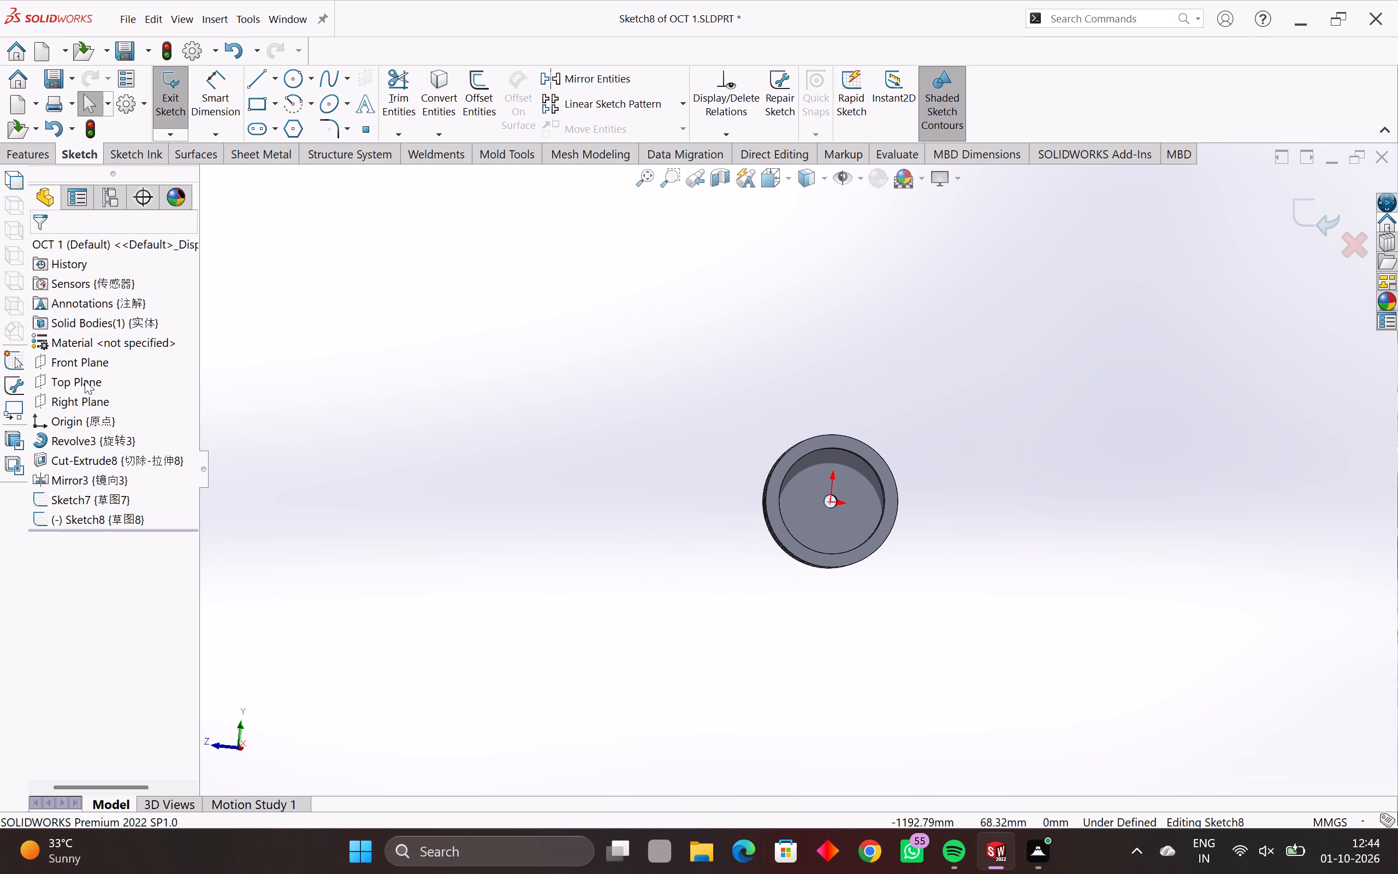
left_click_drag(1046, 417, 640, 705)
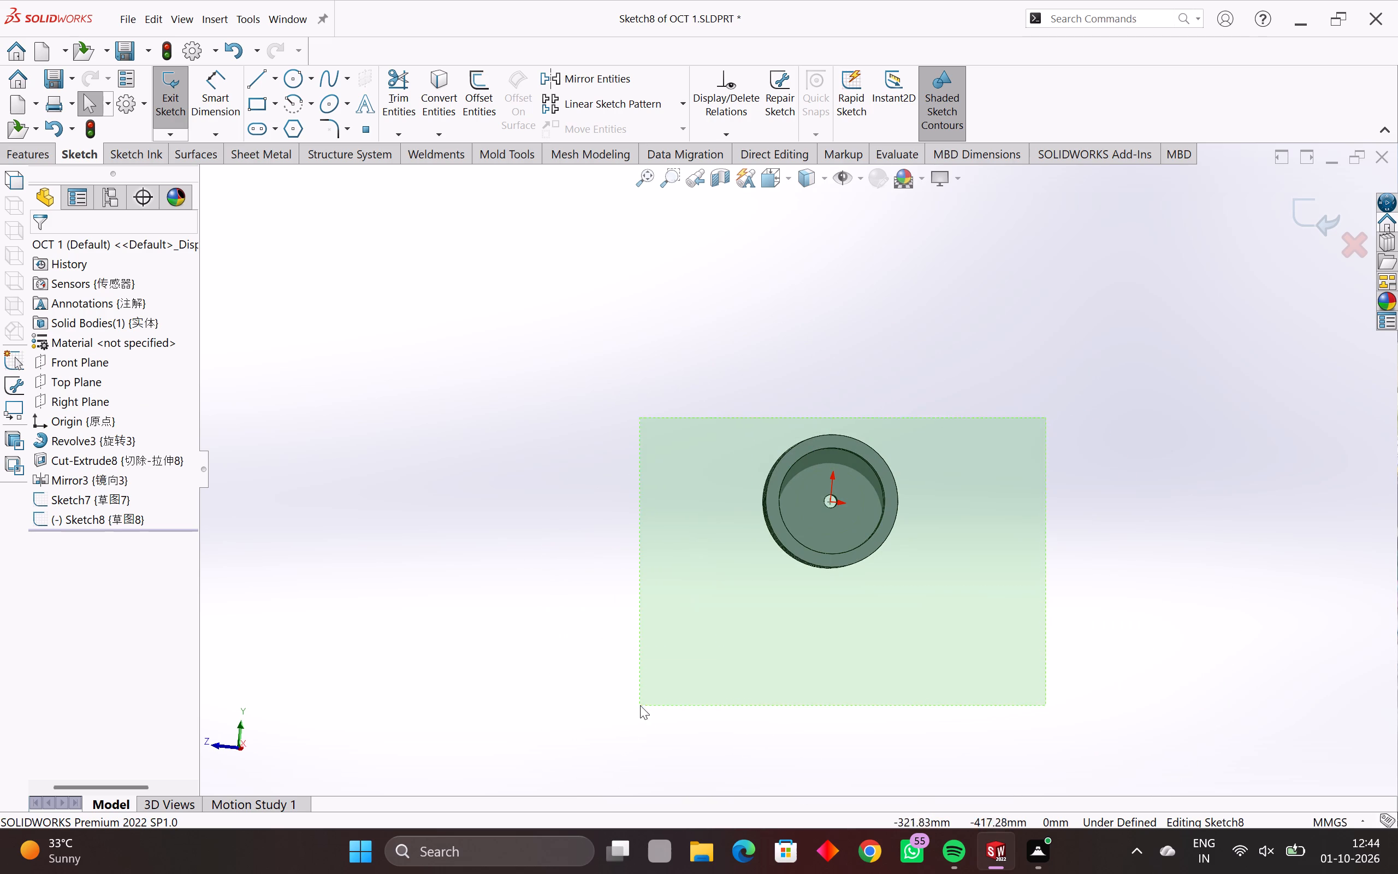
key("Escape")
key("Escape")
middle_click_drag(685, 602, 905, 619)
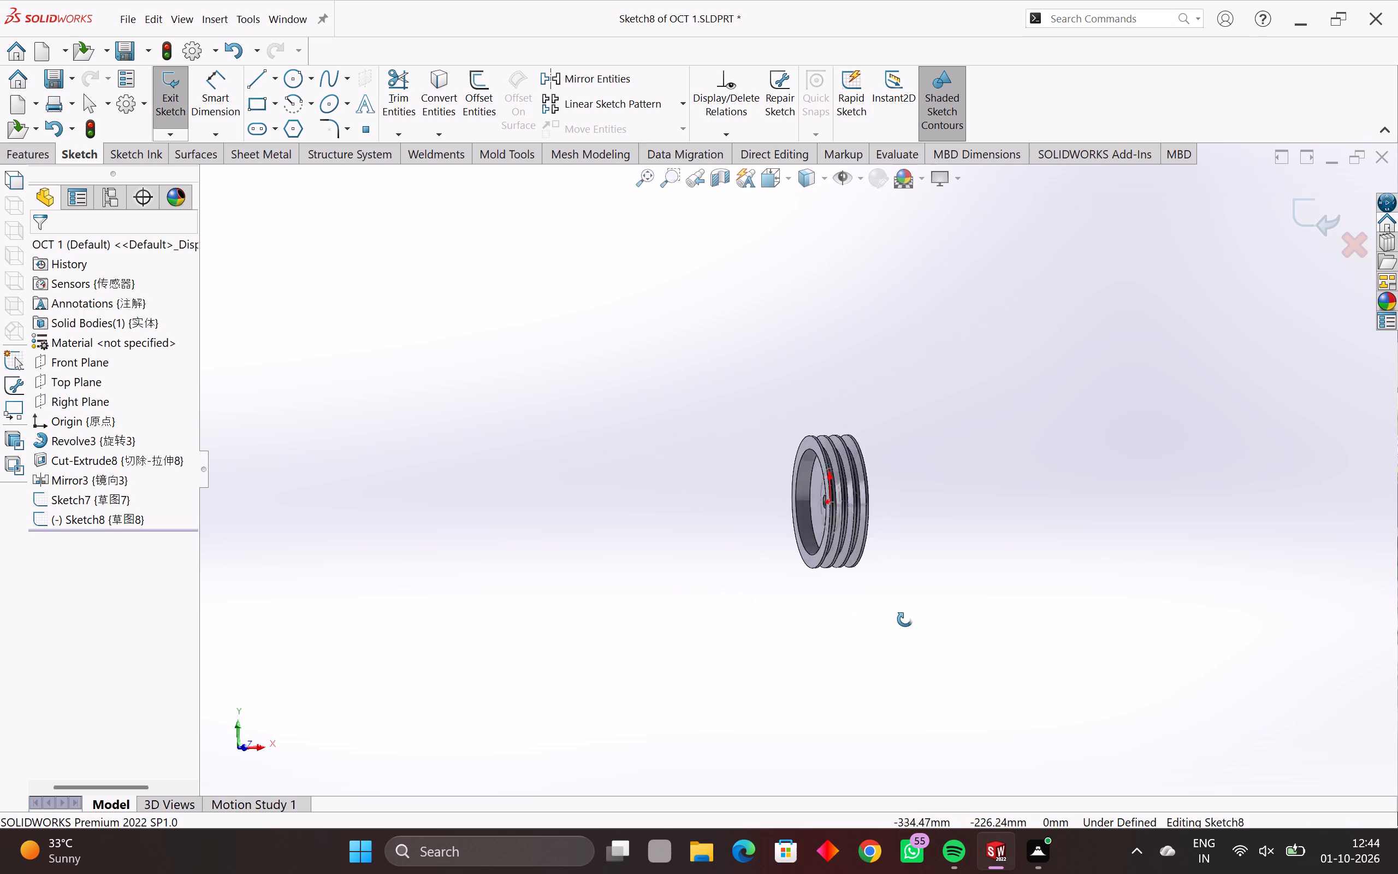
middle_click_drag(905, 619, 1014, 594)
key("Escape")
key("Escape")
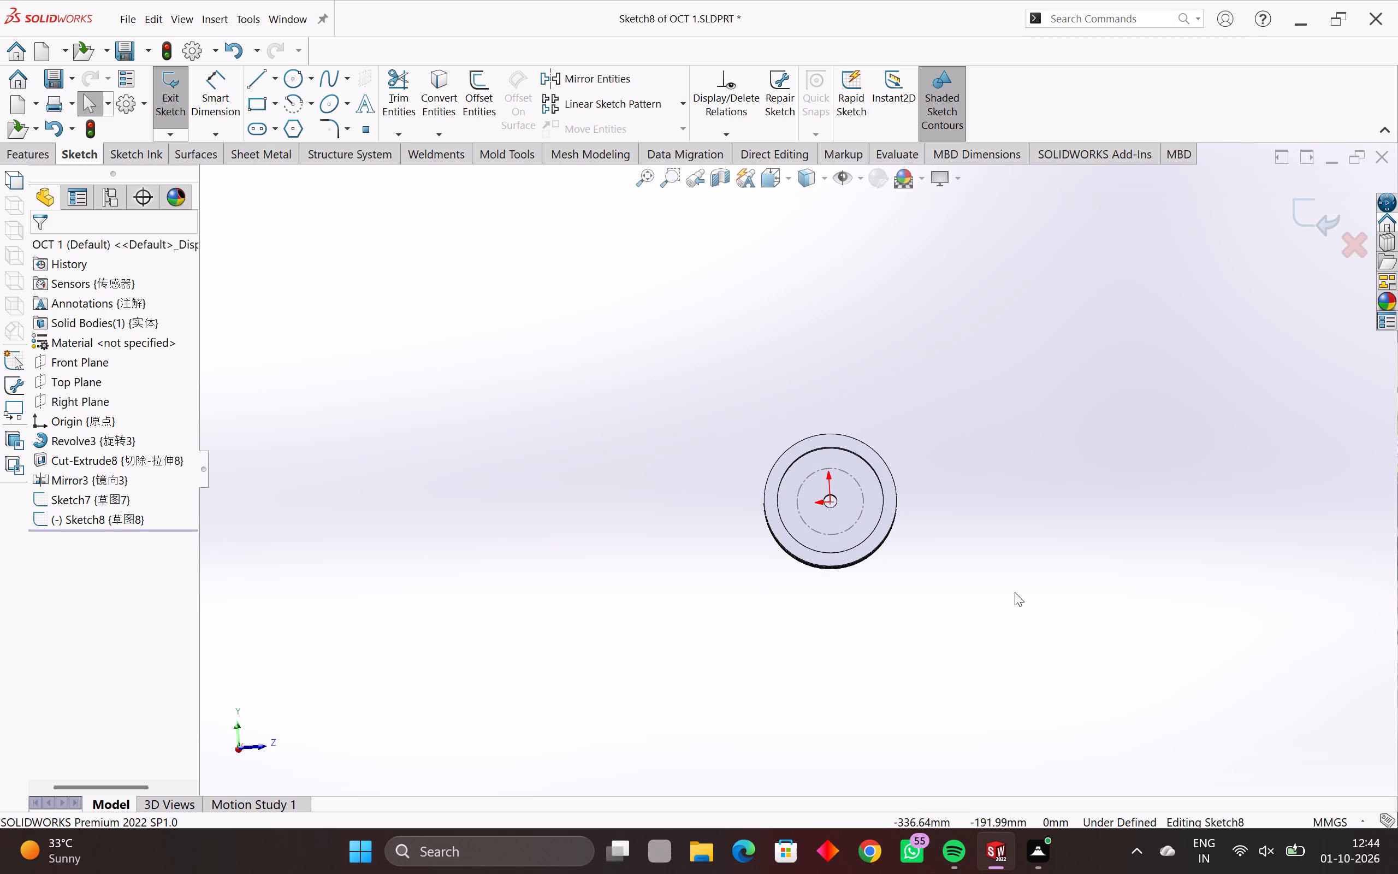
Undo the empty Right Plane sketch and the closing of the 125 mm construction circle sketch to resume editing it.
key("ctrl+z")
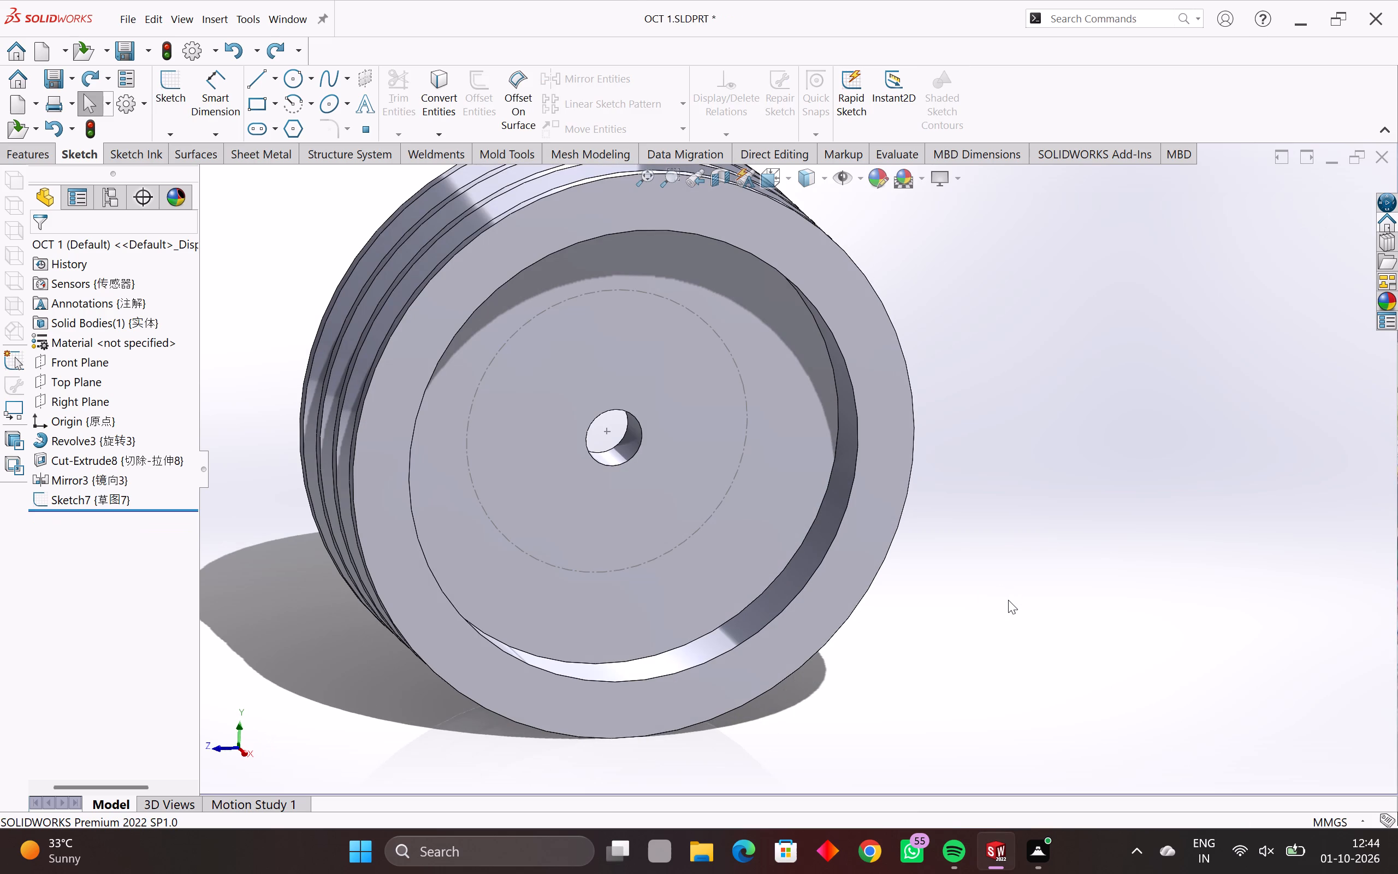
key("ctrl+z")
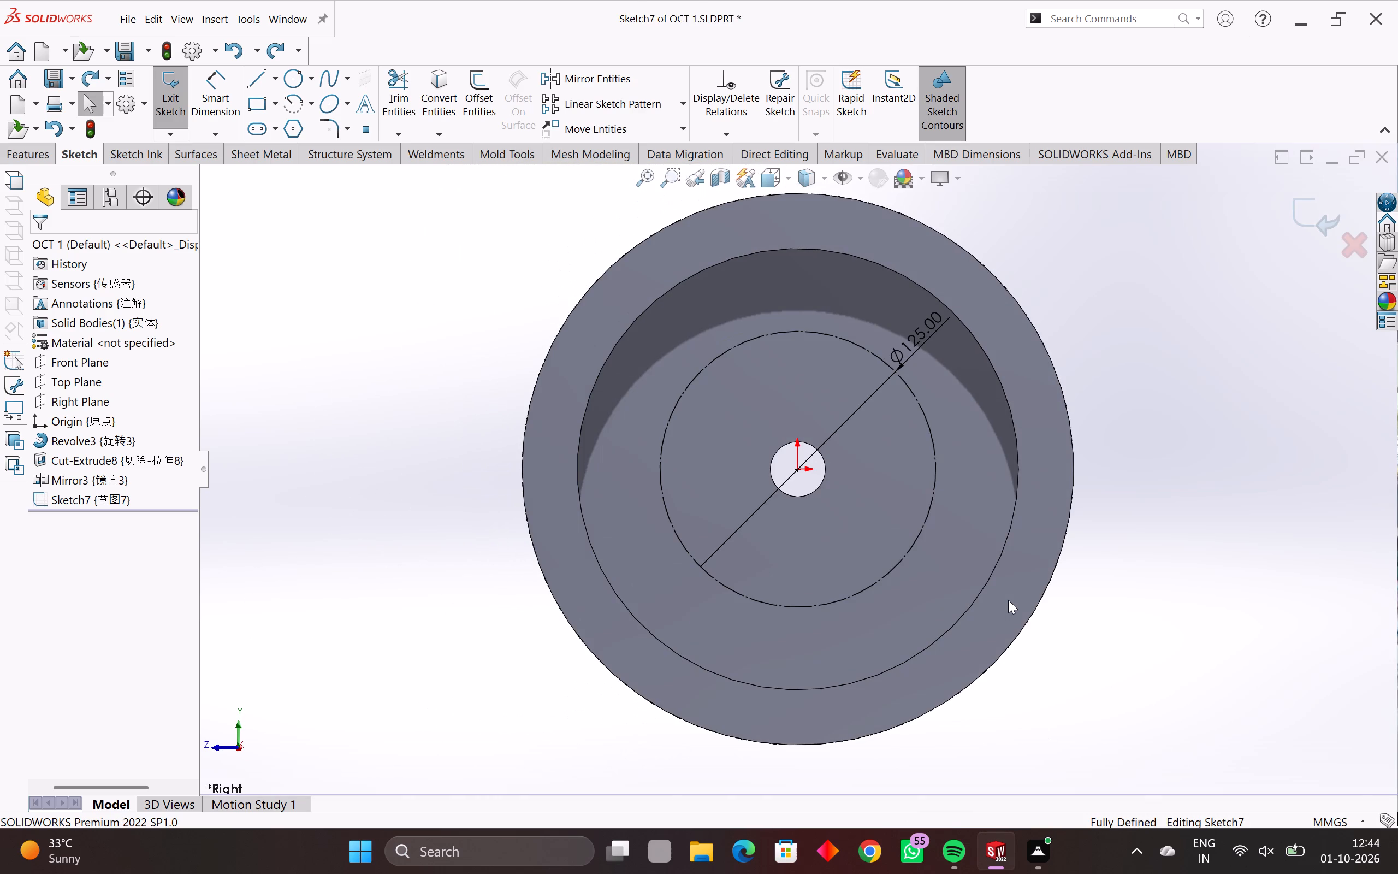
key("Escape")
key("Escape")
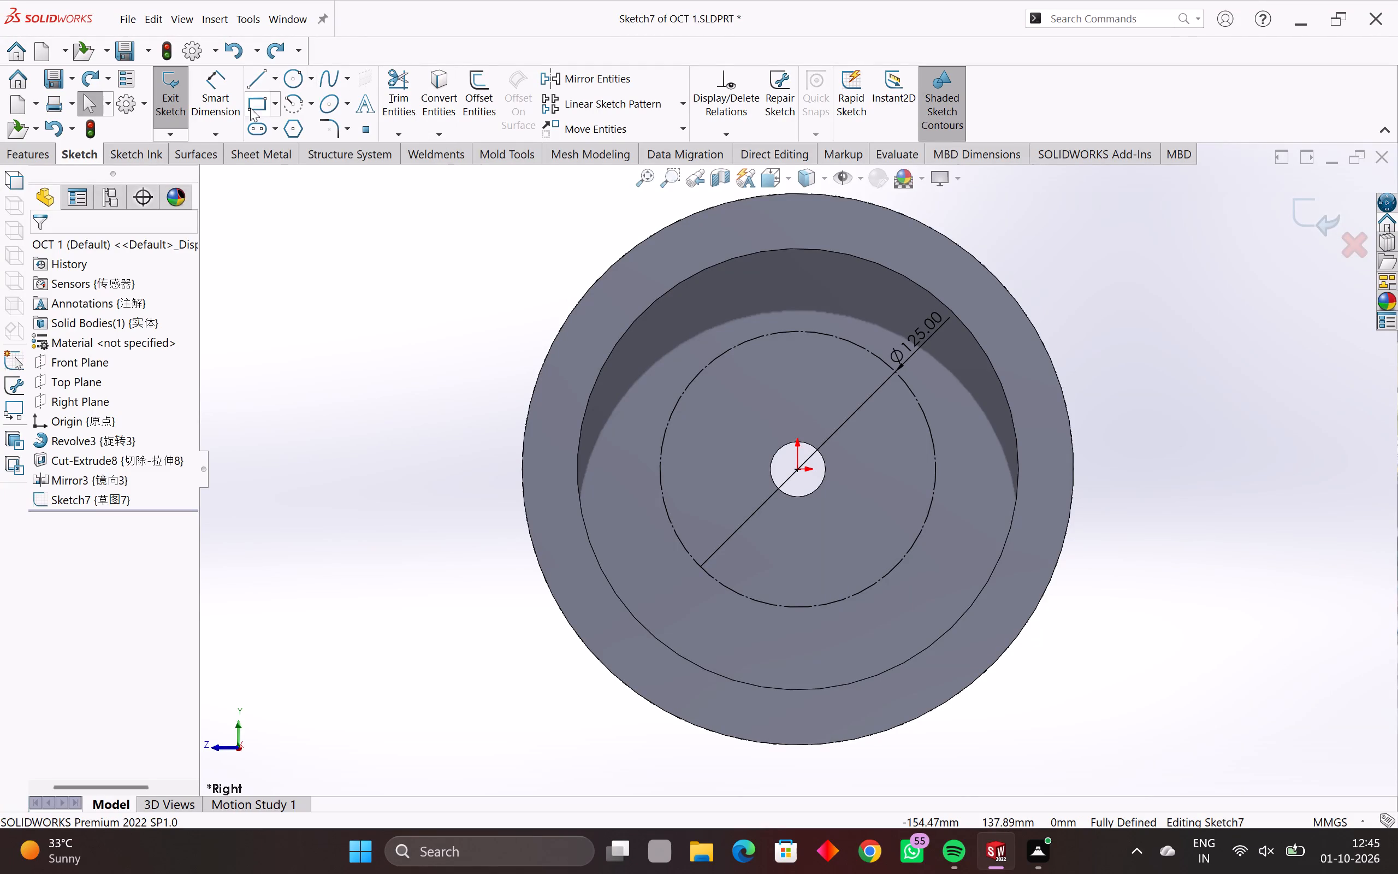
Draw a vertical centerline about 170 mm long through the origin, extending past the construction circle at both ends.
left_click(276, 74)
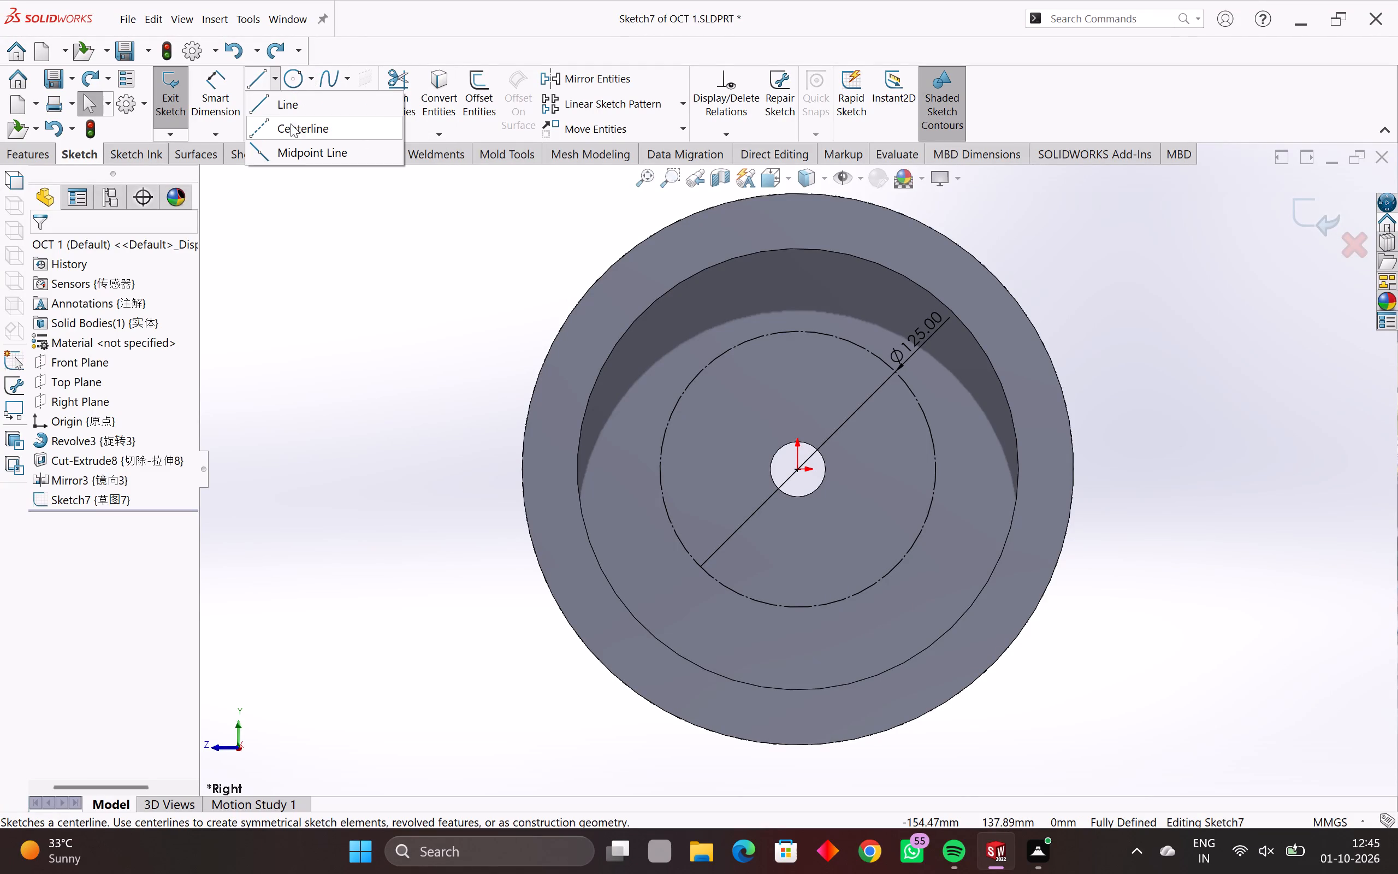
left_click(293, 129)
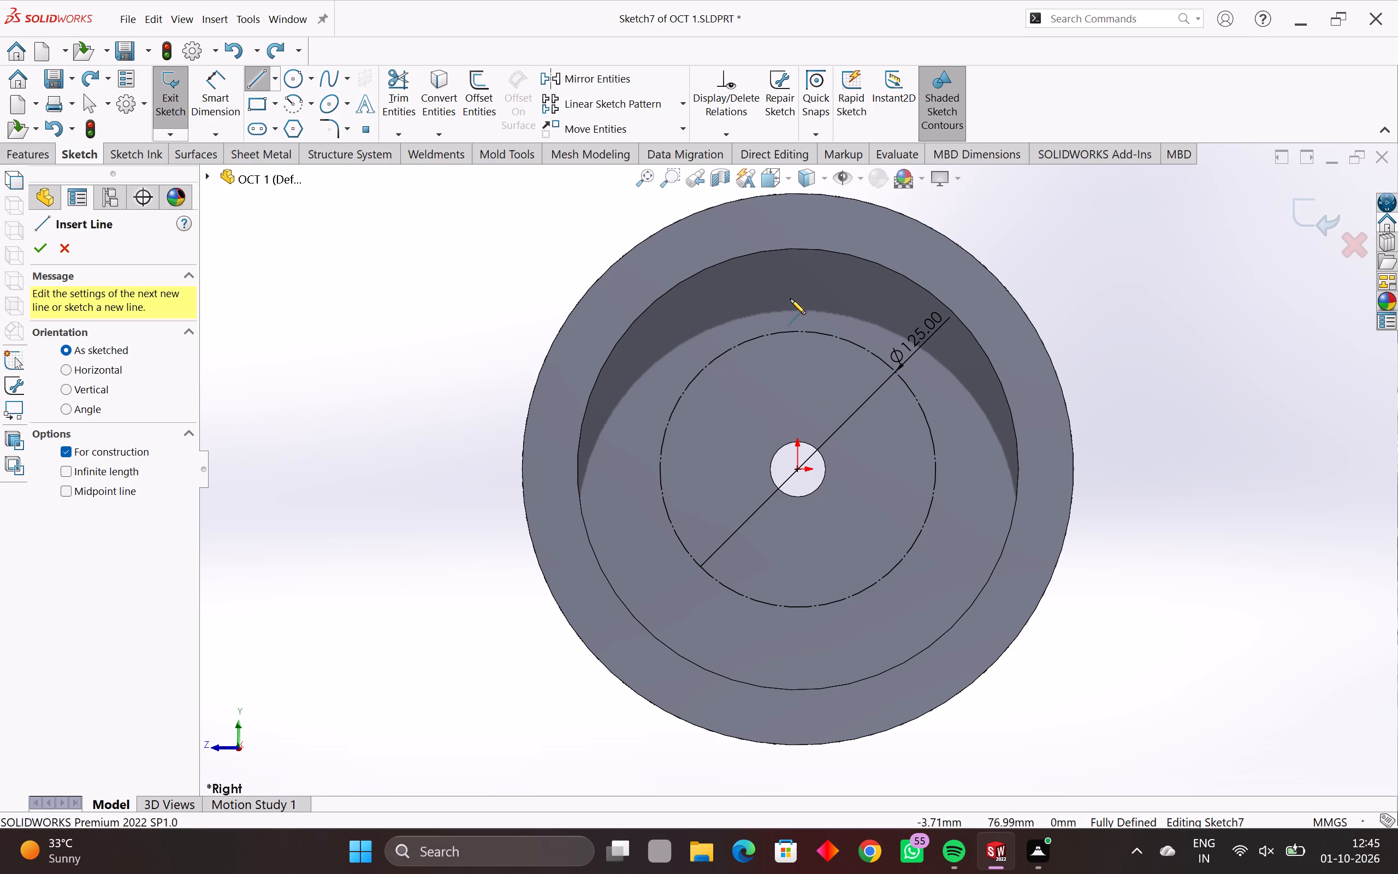
left_click(798, 286)
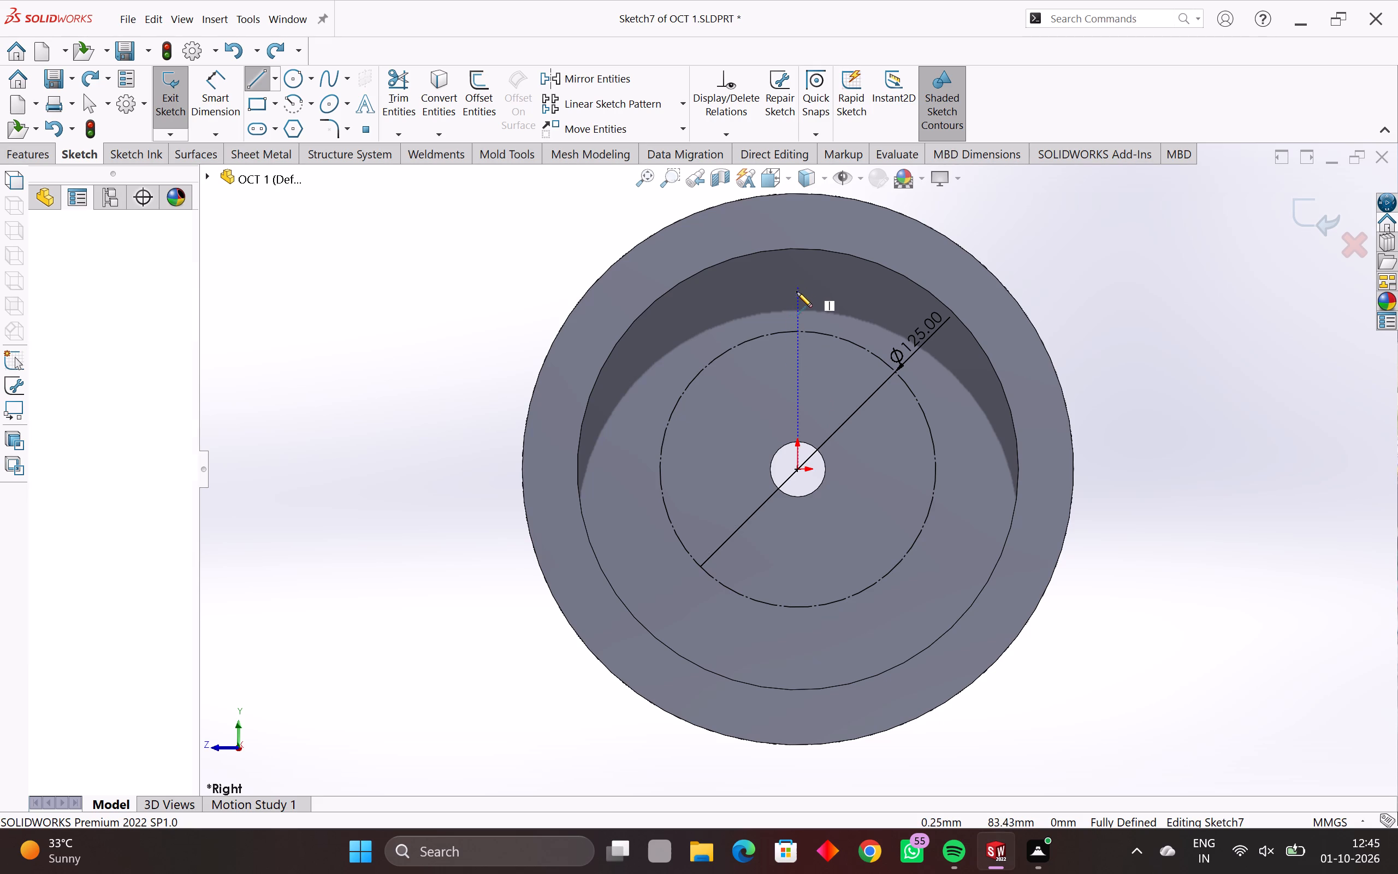
left_click(796, 662)
key("Escape")
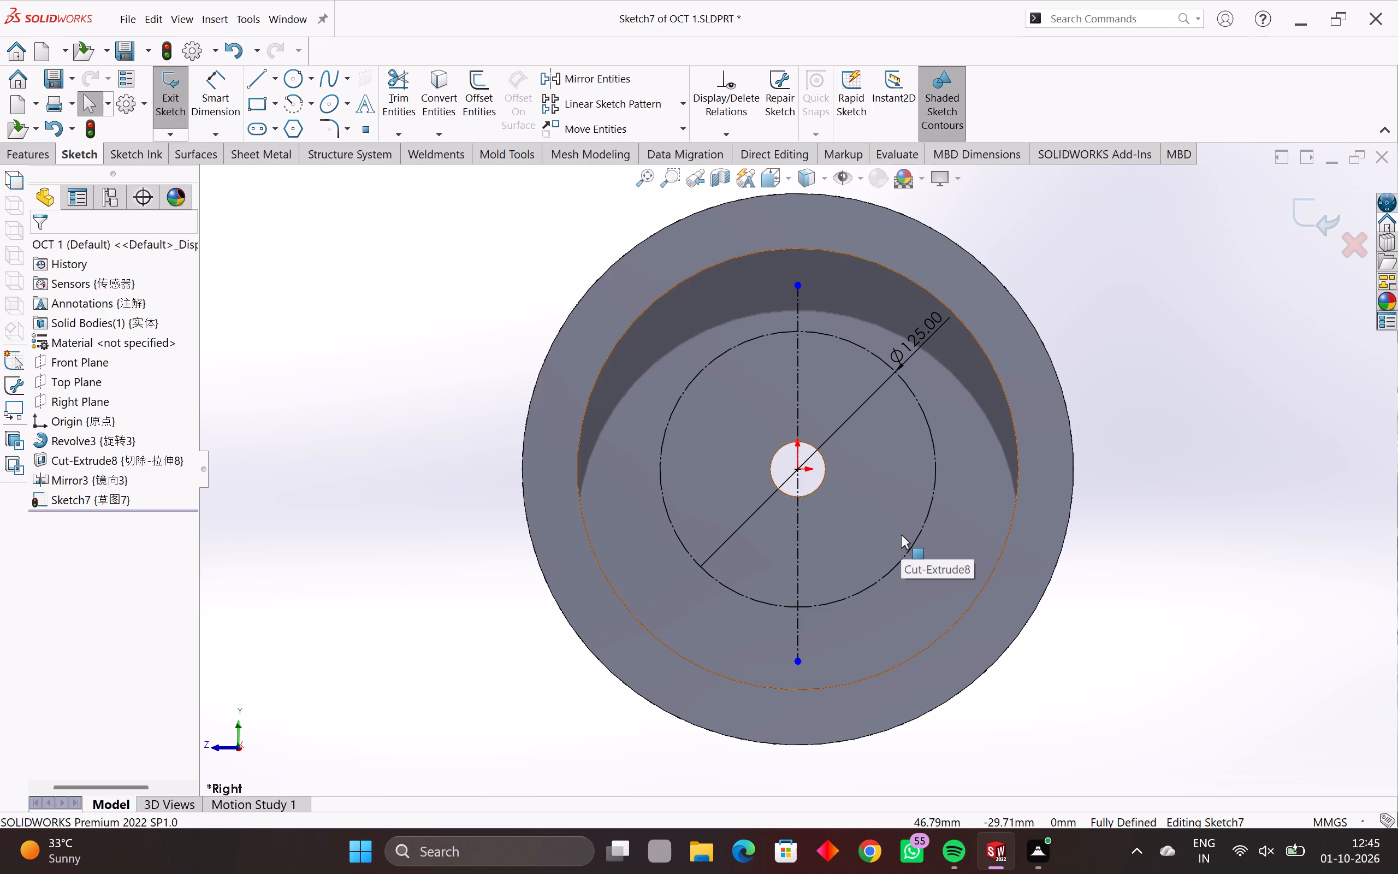
key("Escape")
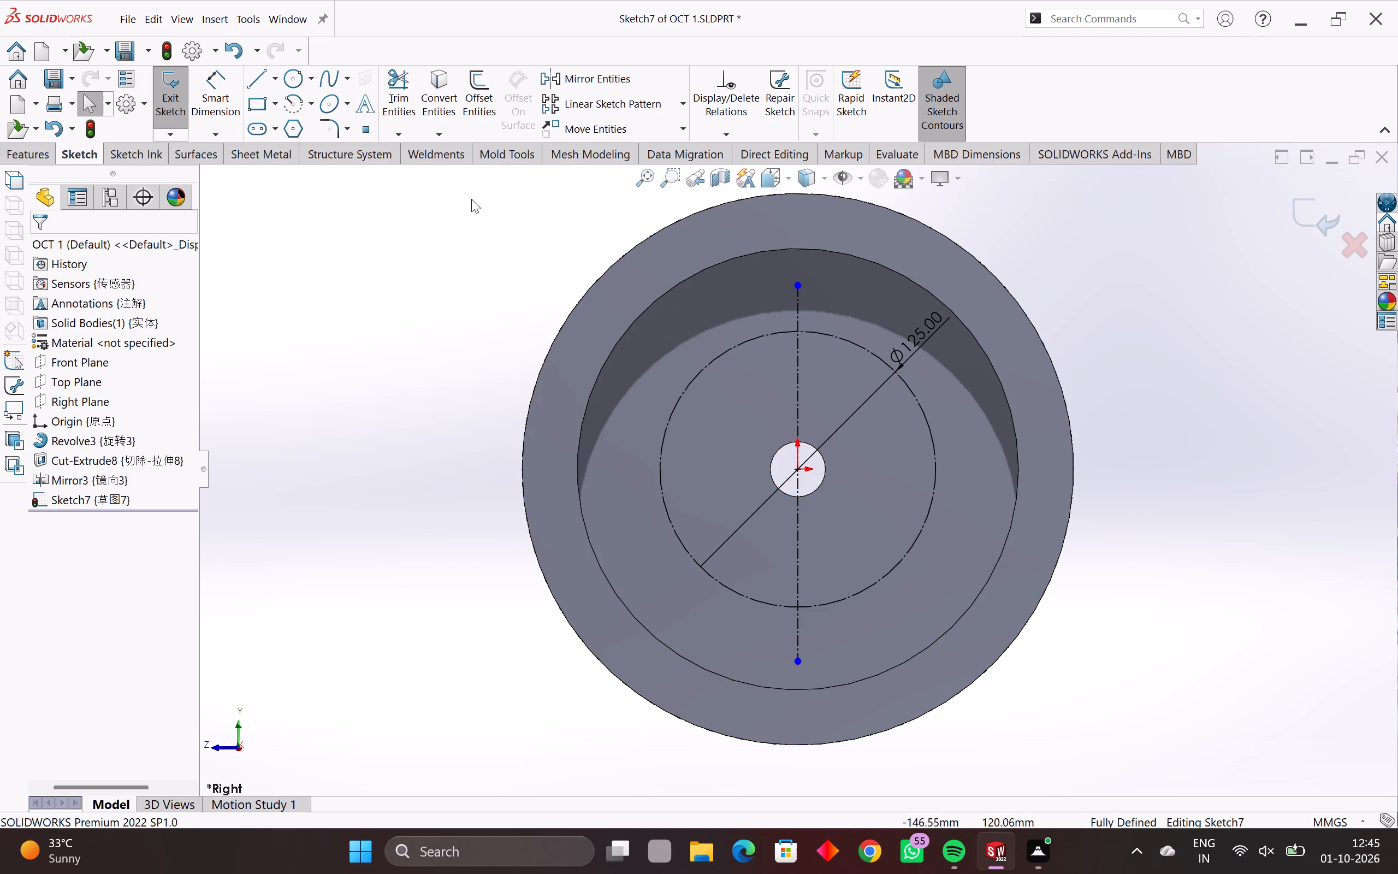
Draw a circle of about 17.2 mm radius centred where the vertical centerline crosses the top of the 125 mm construction circle.
left_click(293, 84)
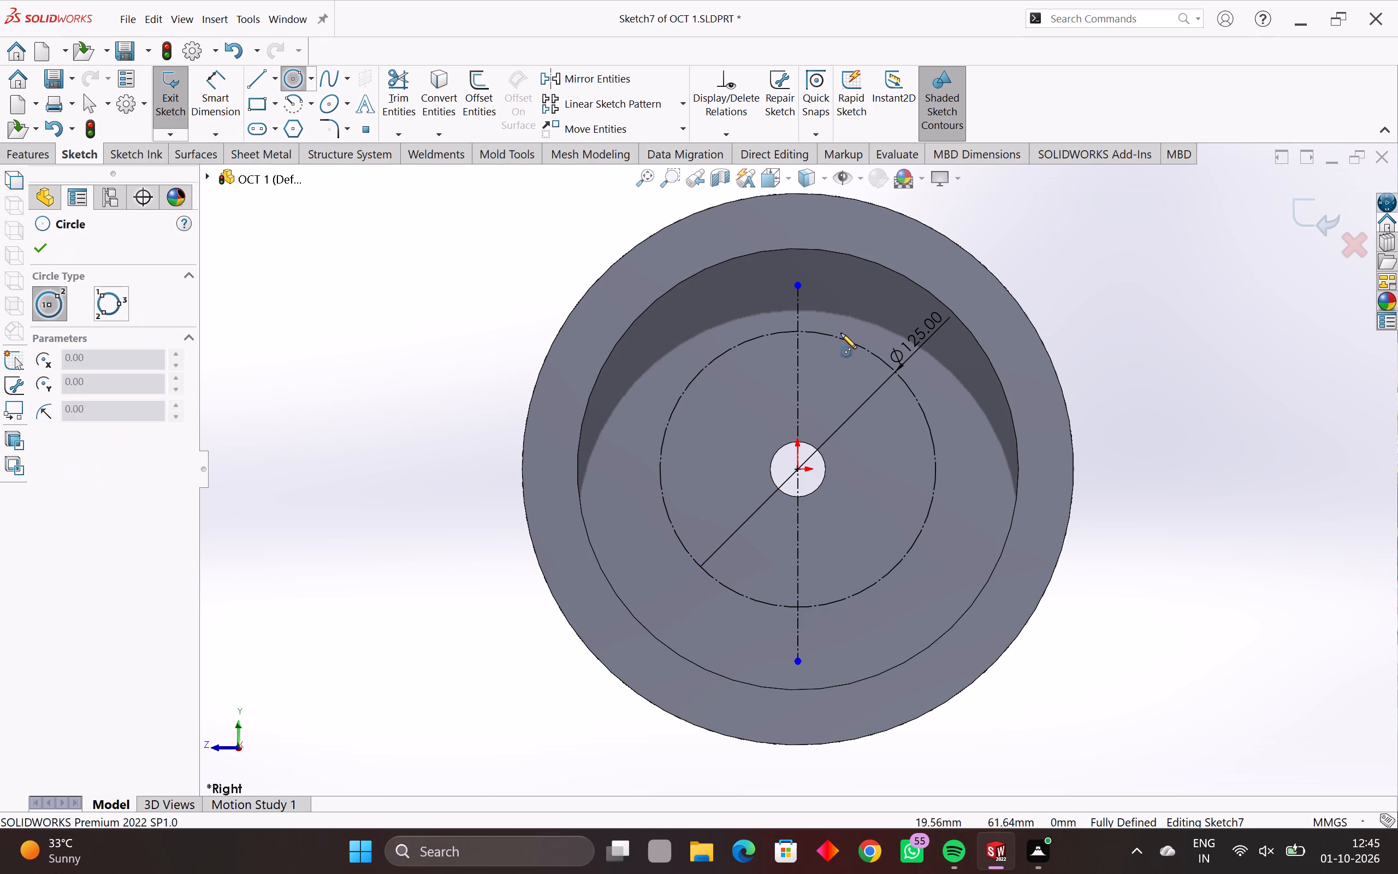
left_click(797, 332)
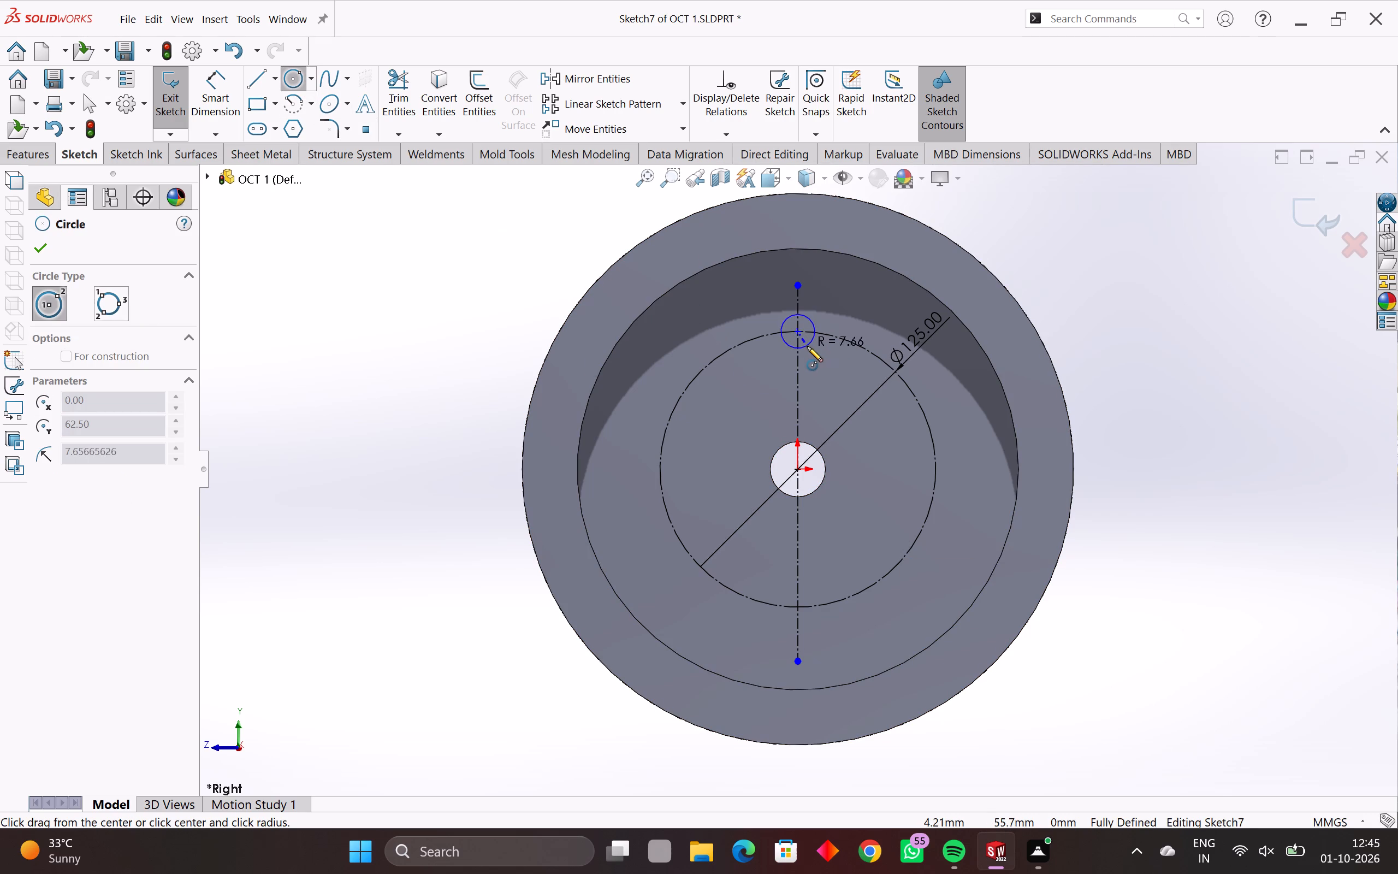
scroll(807, 346, "up", 7)
scroll(750, 364, "up", 4)
scroll(779, 437, "up", 3)
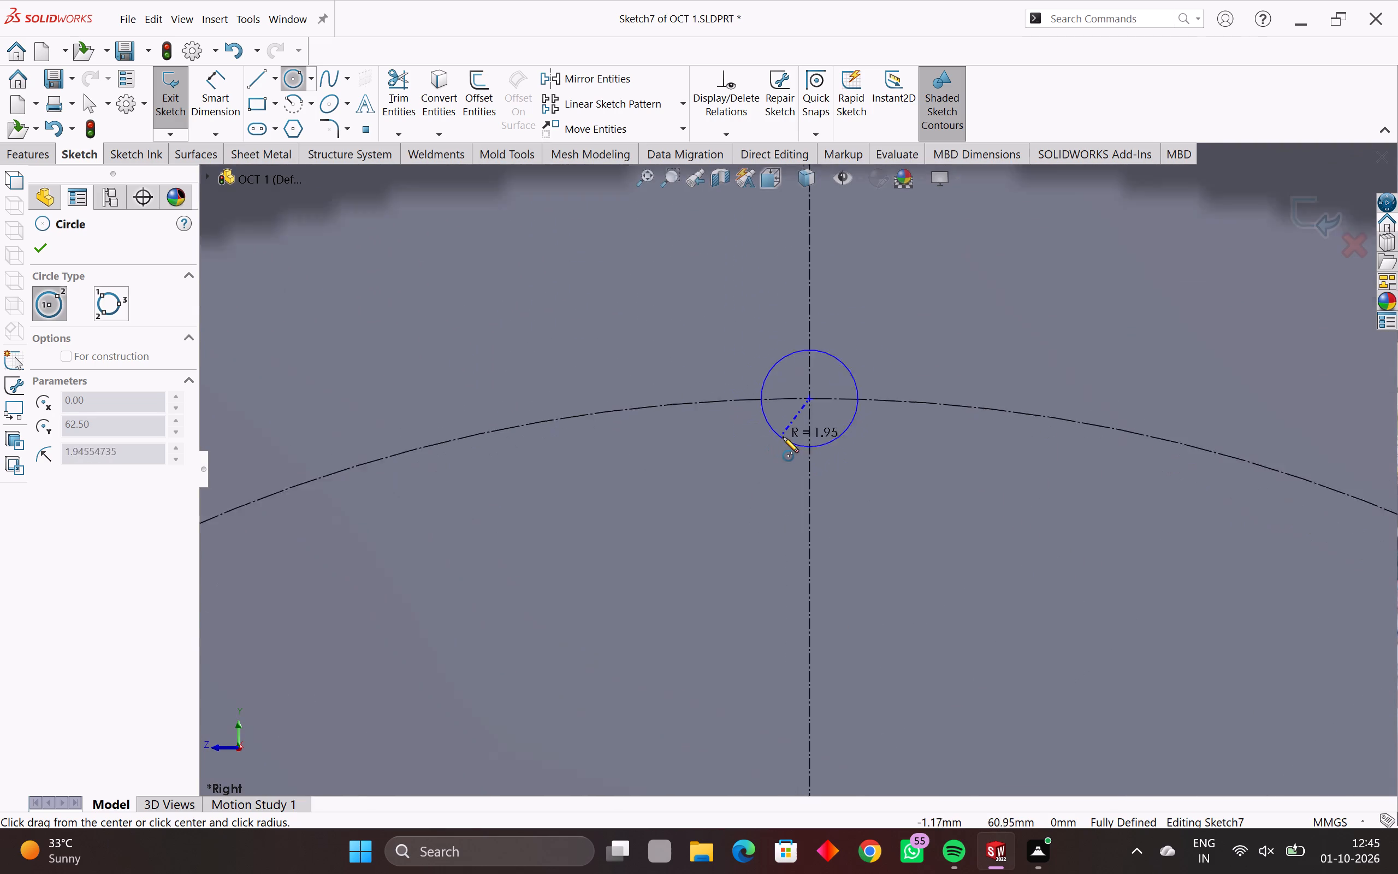
scroll(783, 437, "up", 2)
scroll(863, 390, "up", 4)
scroll(857, 477, "down", 2)
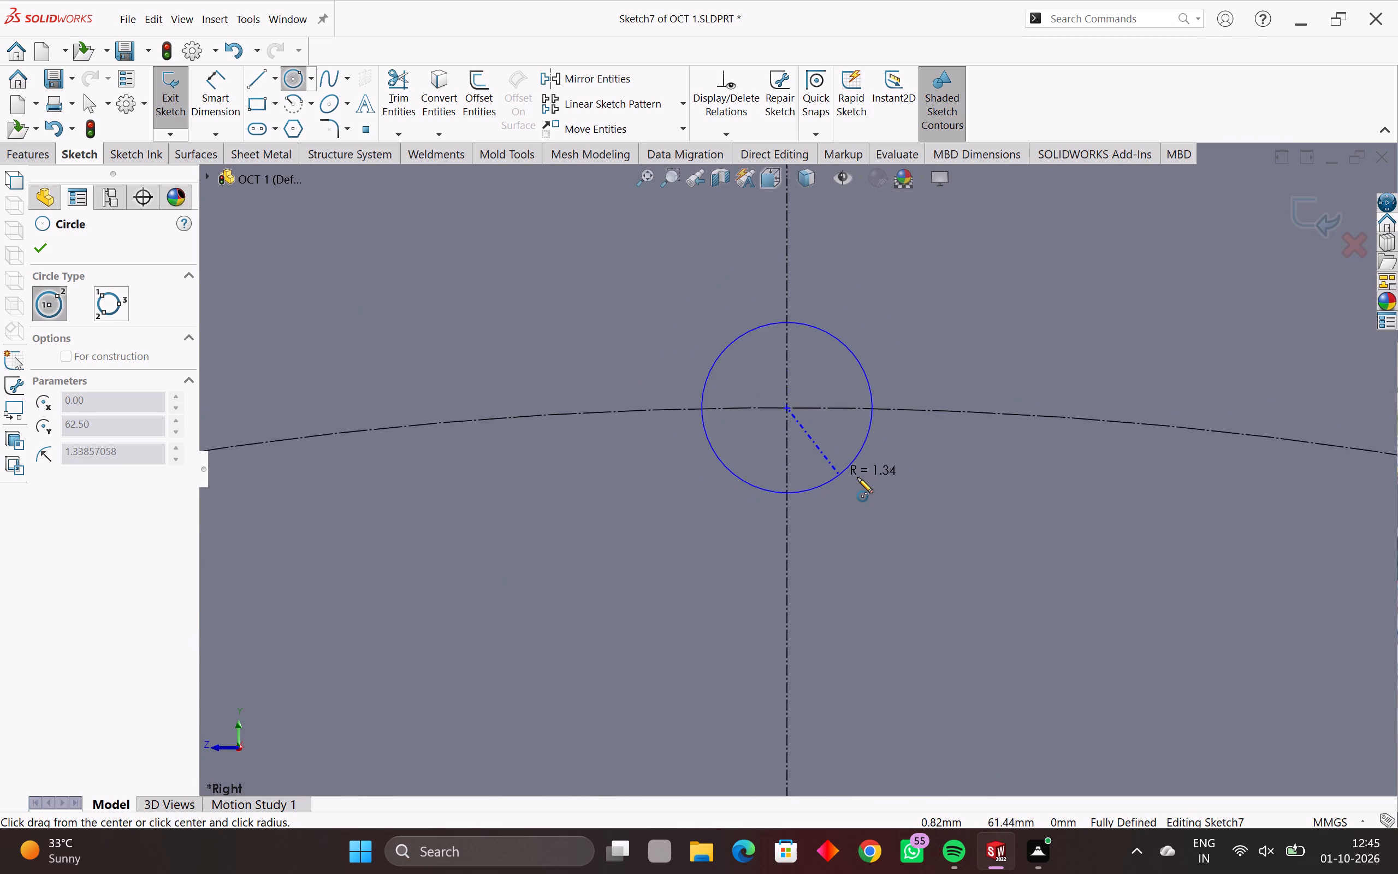
scroll(857, 477, "down", 1)
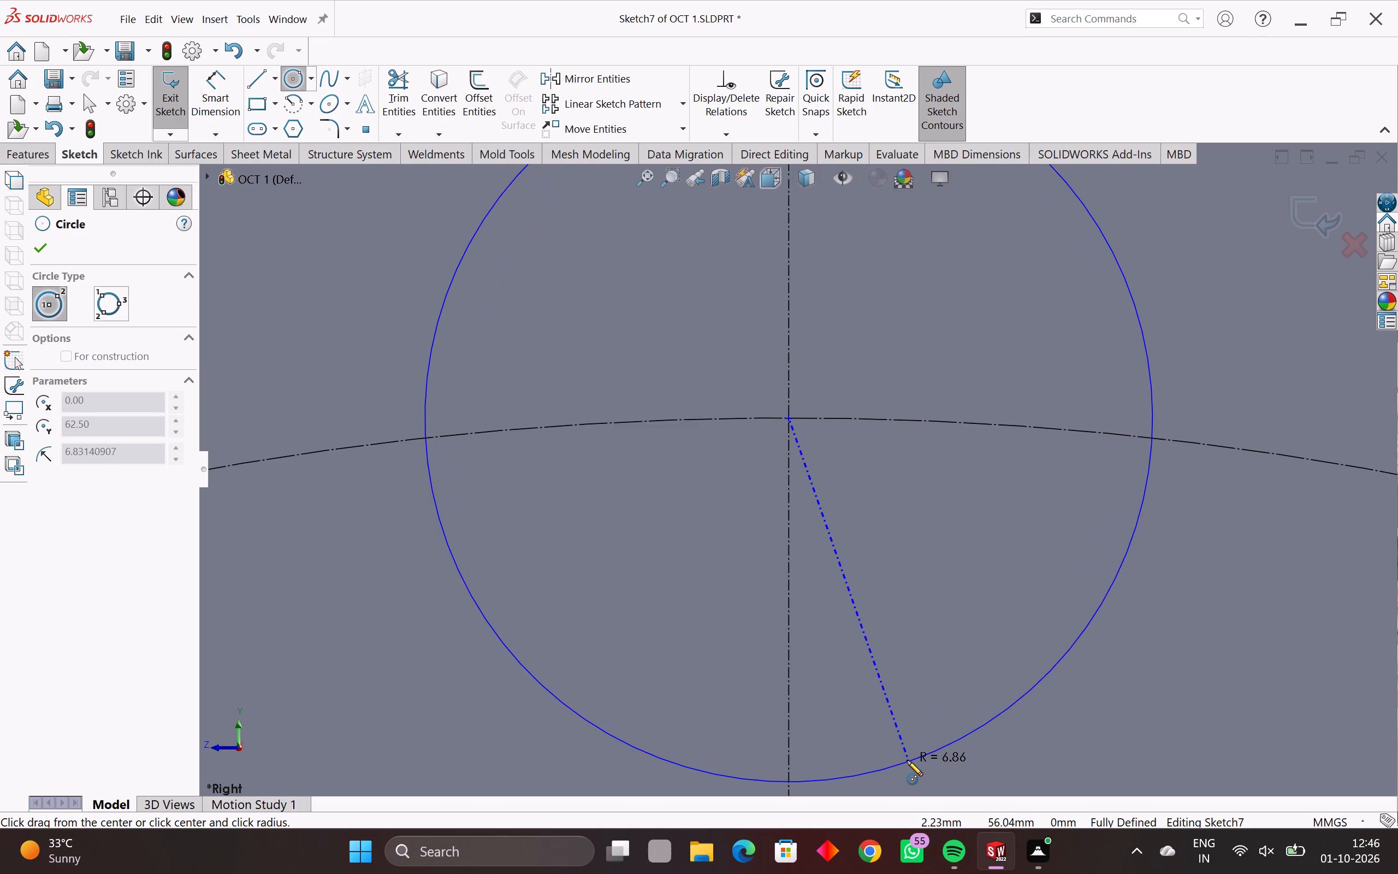
scroll(882, 677, "down", 8)
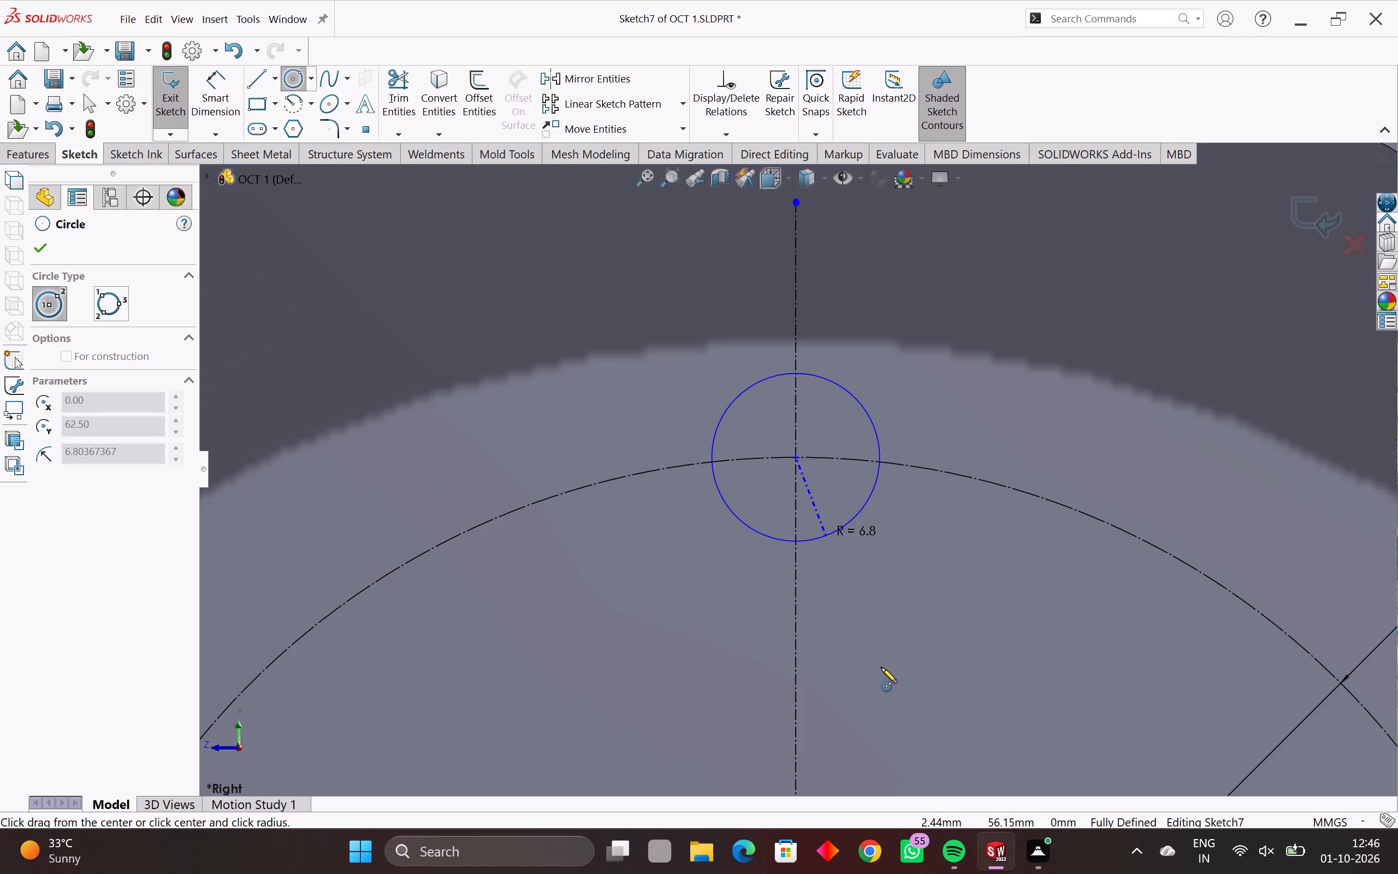
scroll(881, 668, "down", 6)
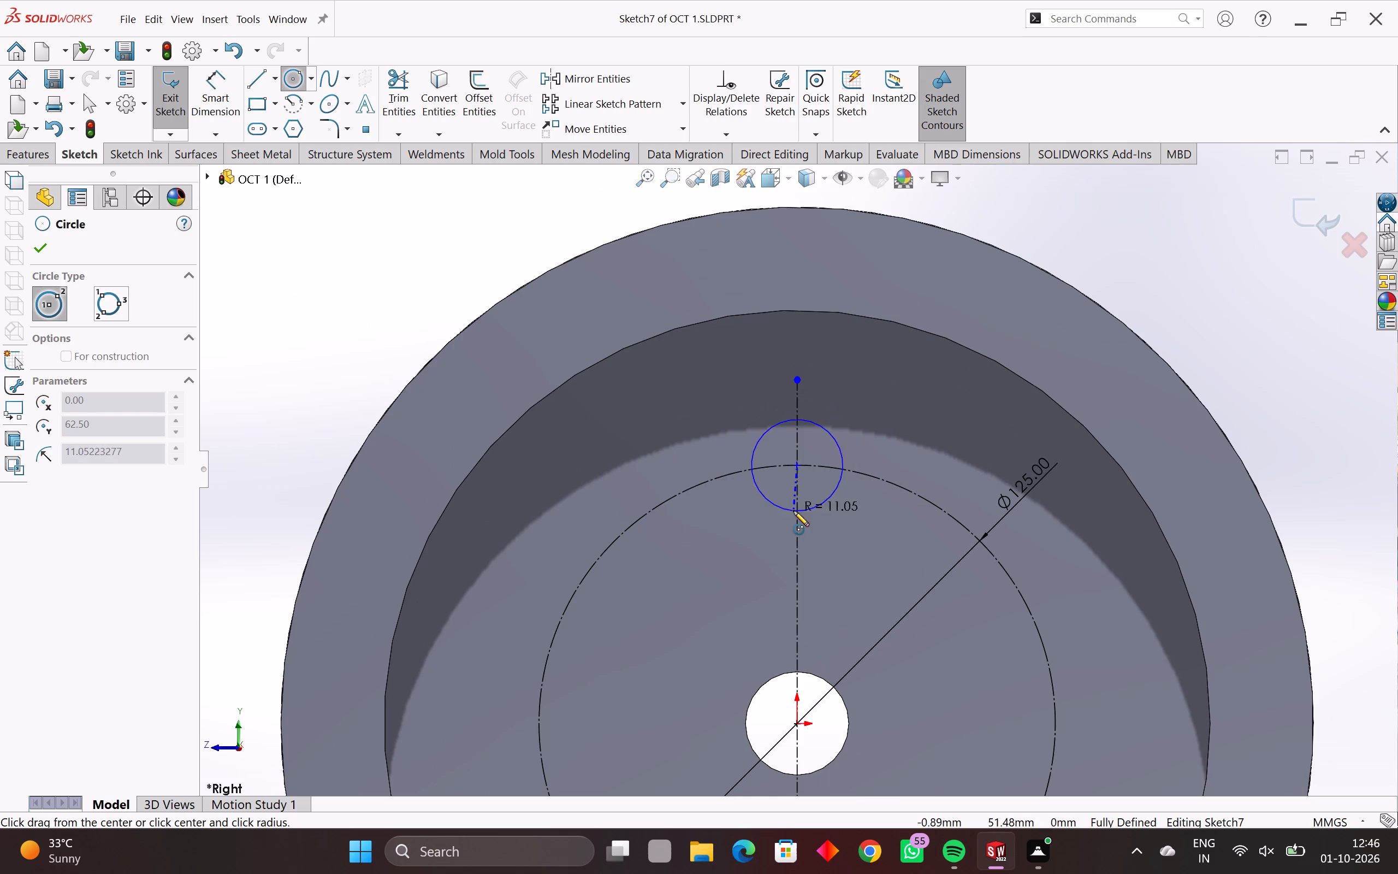
scroll(793, 511, "up", 3)
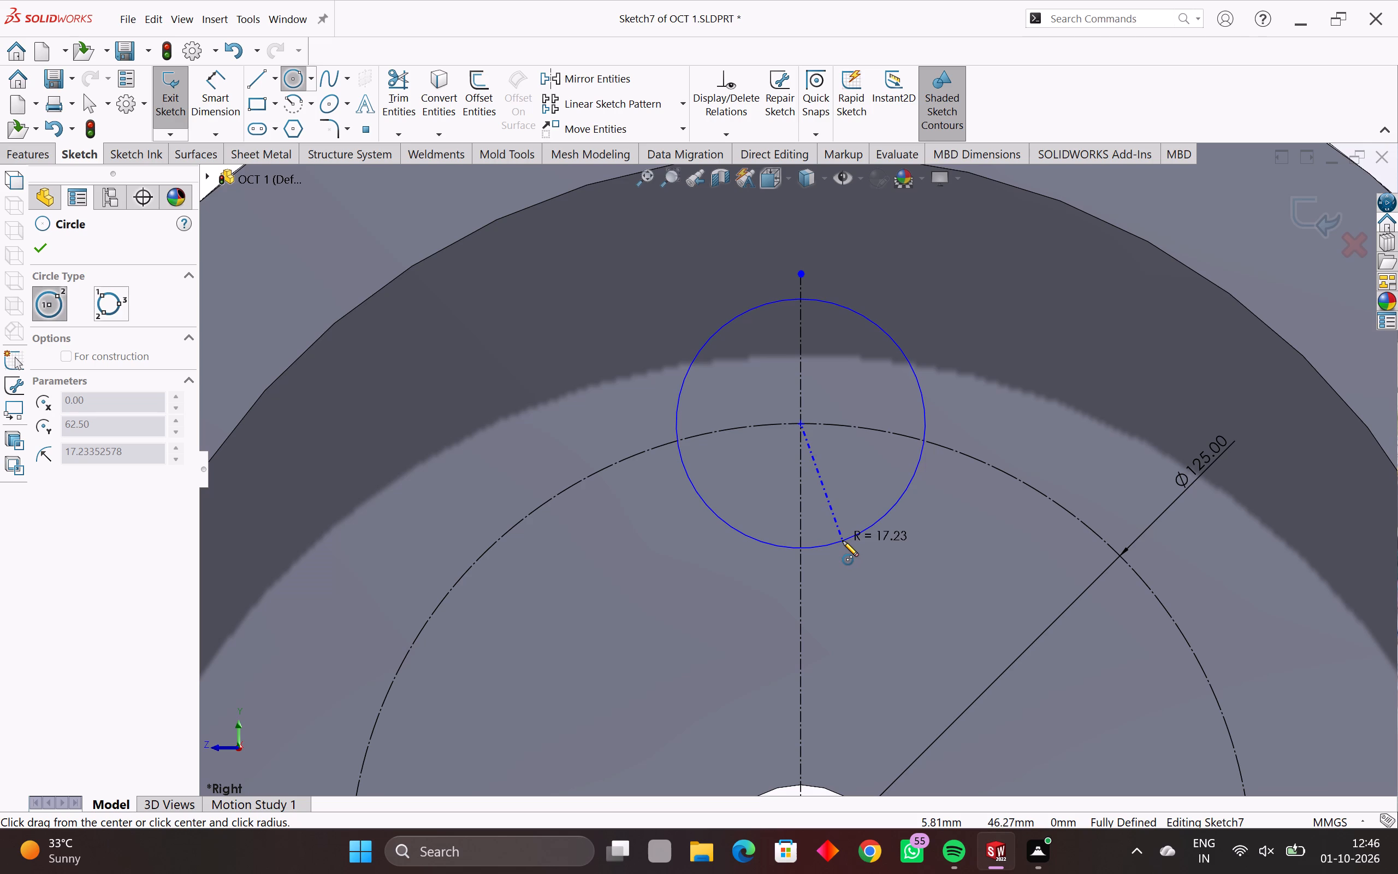
left_click(843, 541)
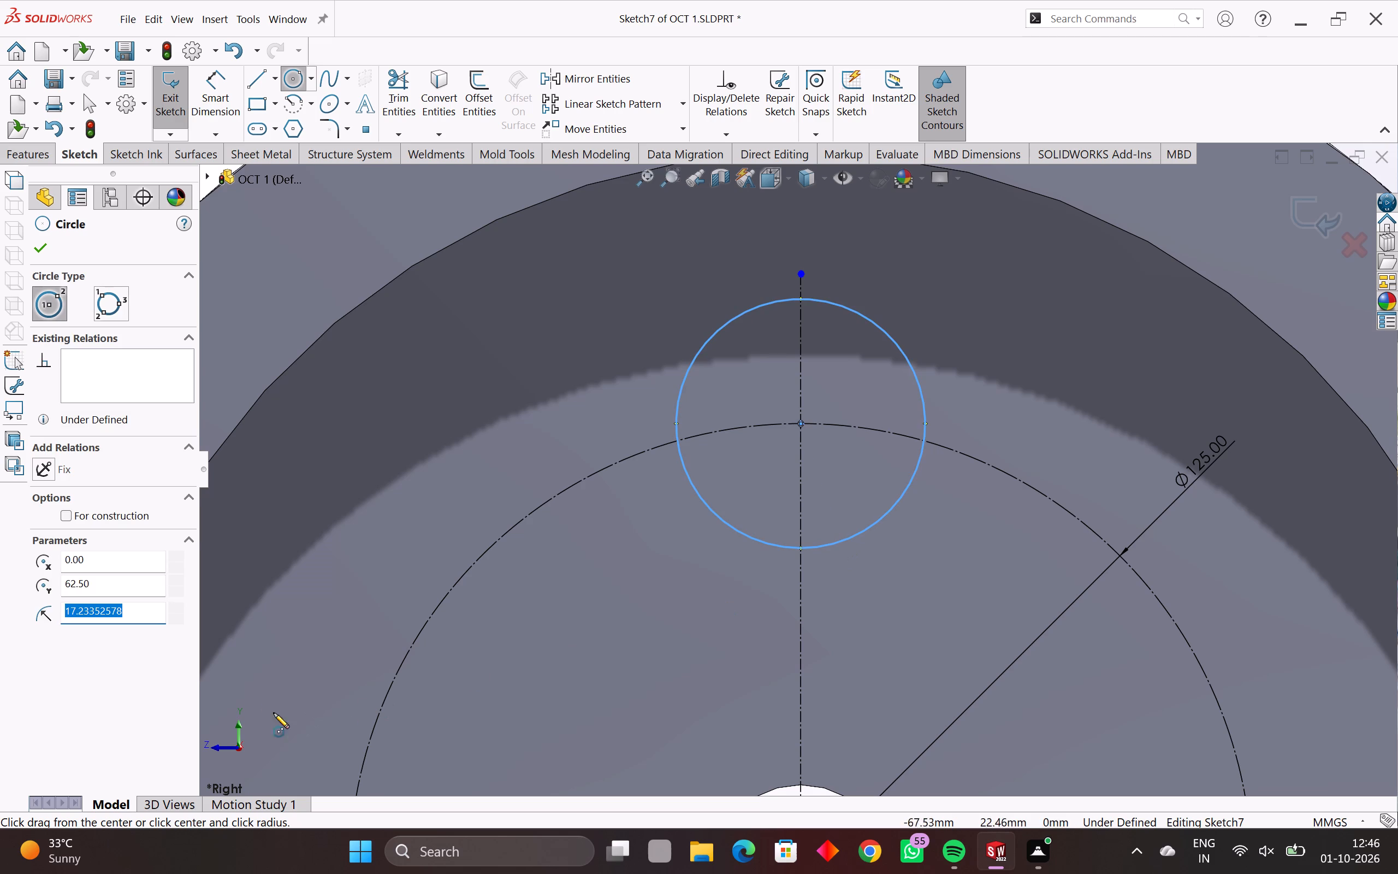
Set the new circle's radius to 18 mm.
type("18")
key("Return")
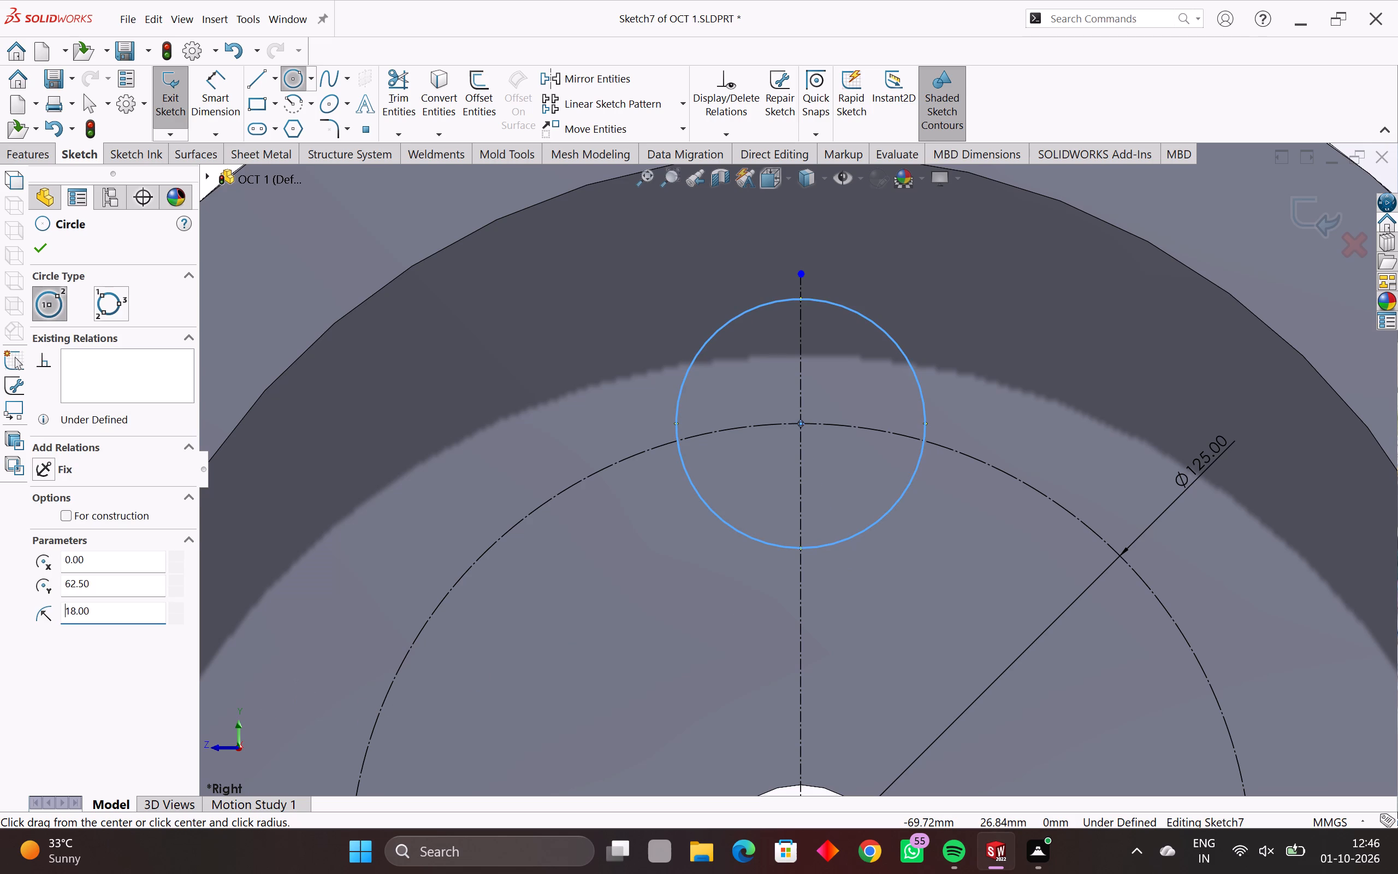
key("Escape")
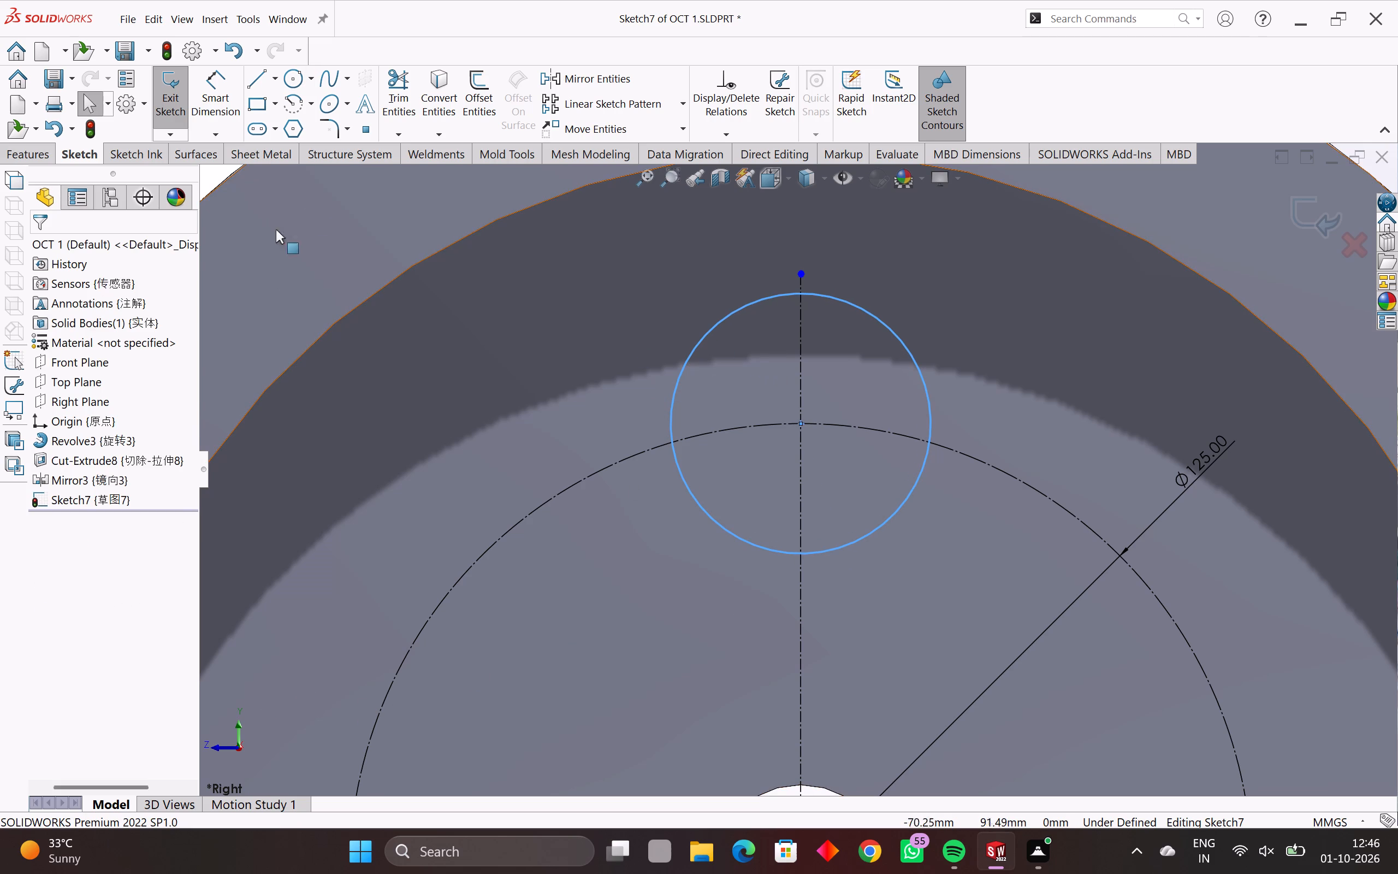
key("Escape")
key("Escape")
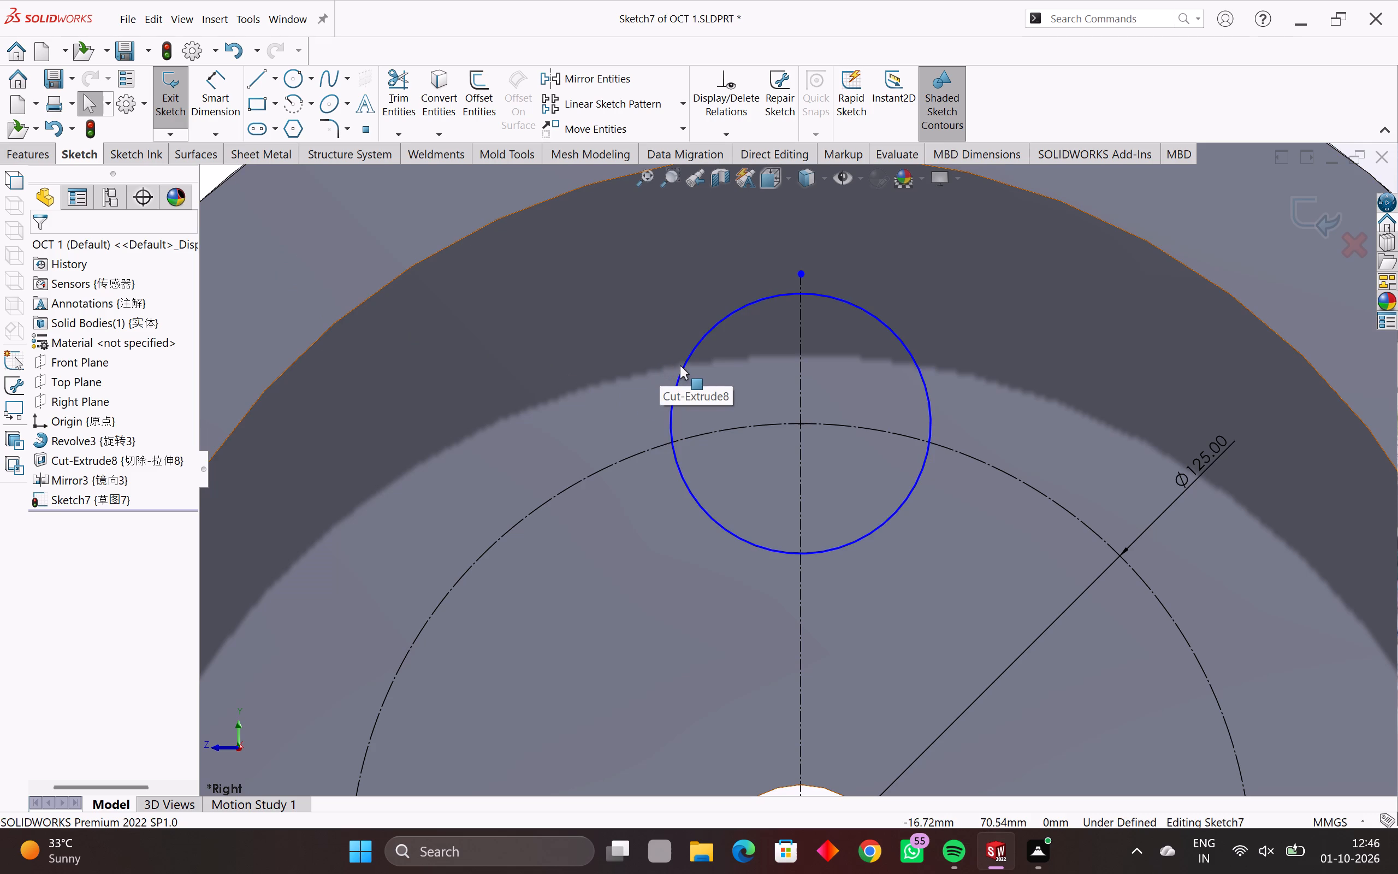
left_click(680, 365)
key("Escape")
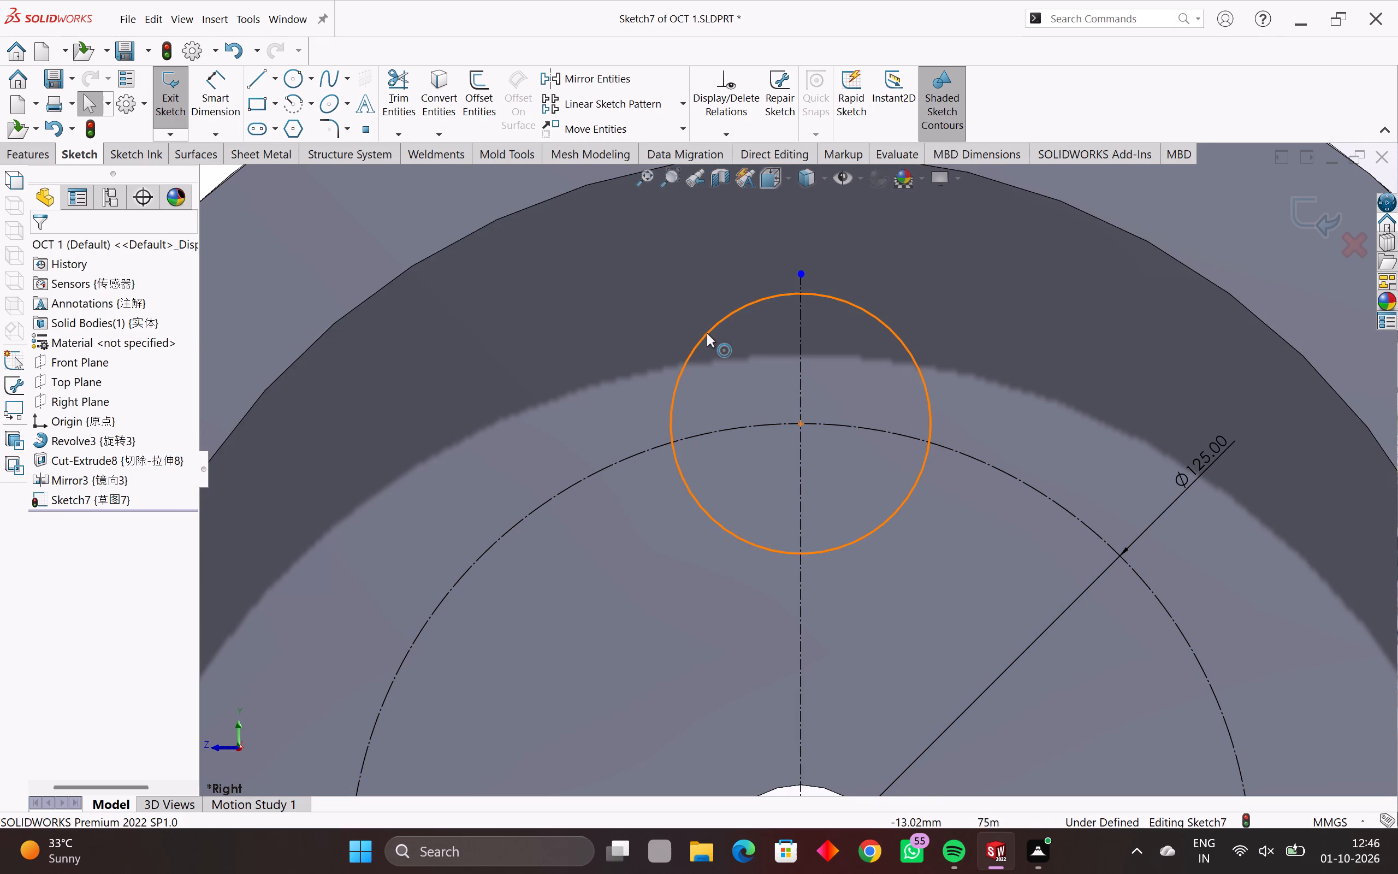
Start a circular sketch pattern of the 18 mm radius circle about the origin.
left_click(707, 333)
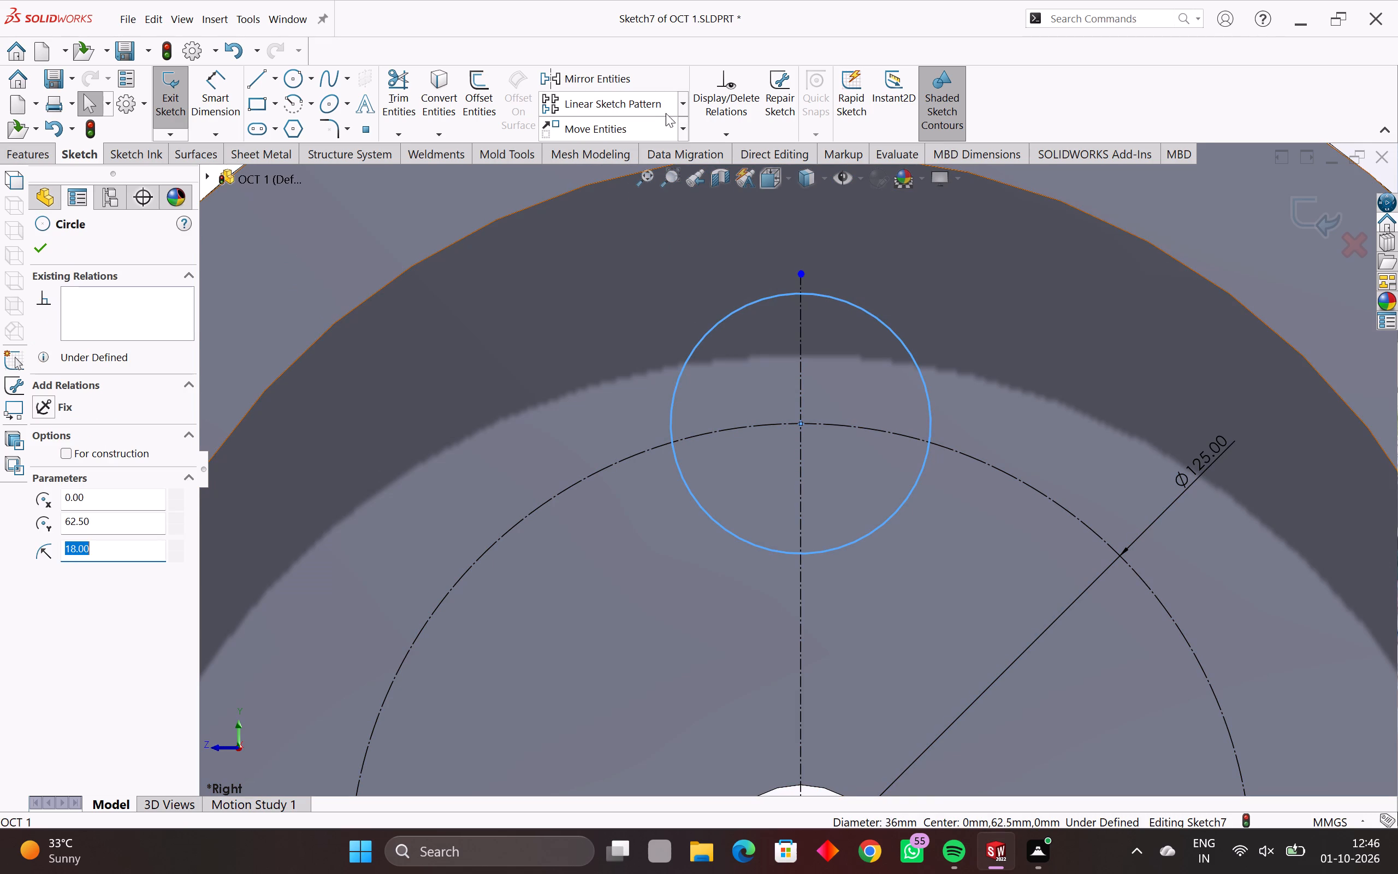
left_click(682, 106)
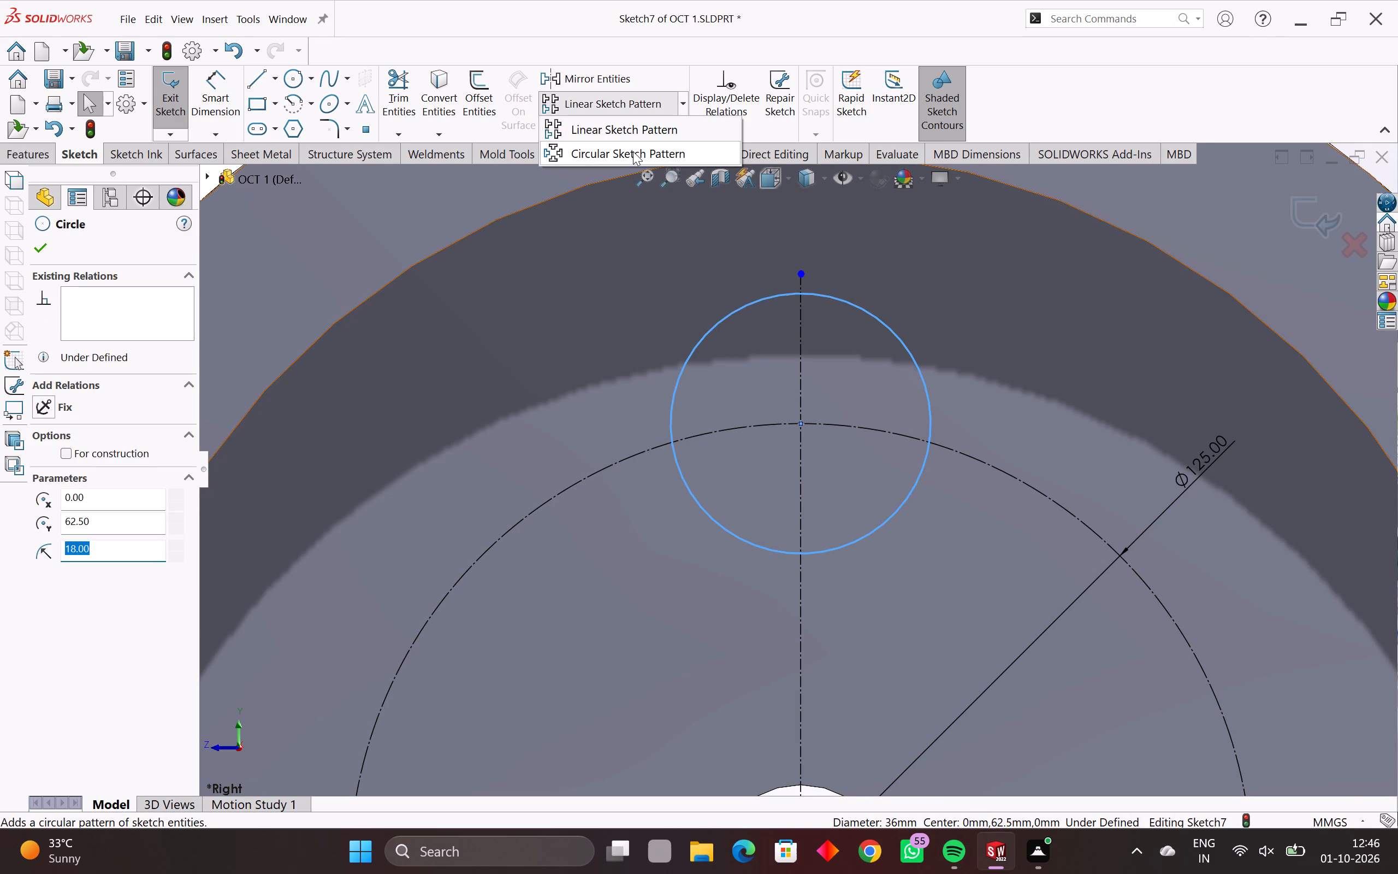
left_click(633, 151)
scroll(830, 428, "down", 4)
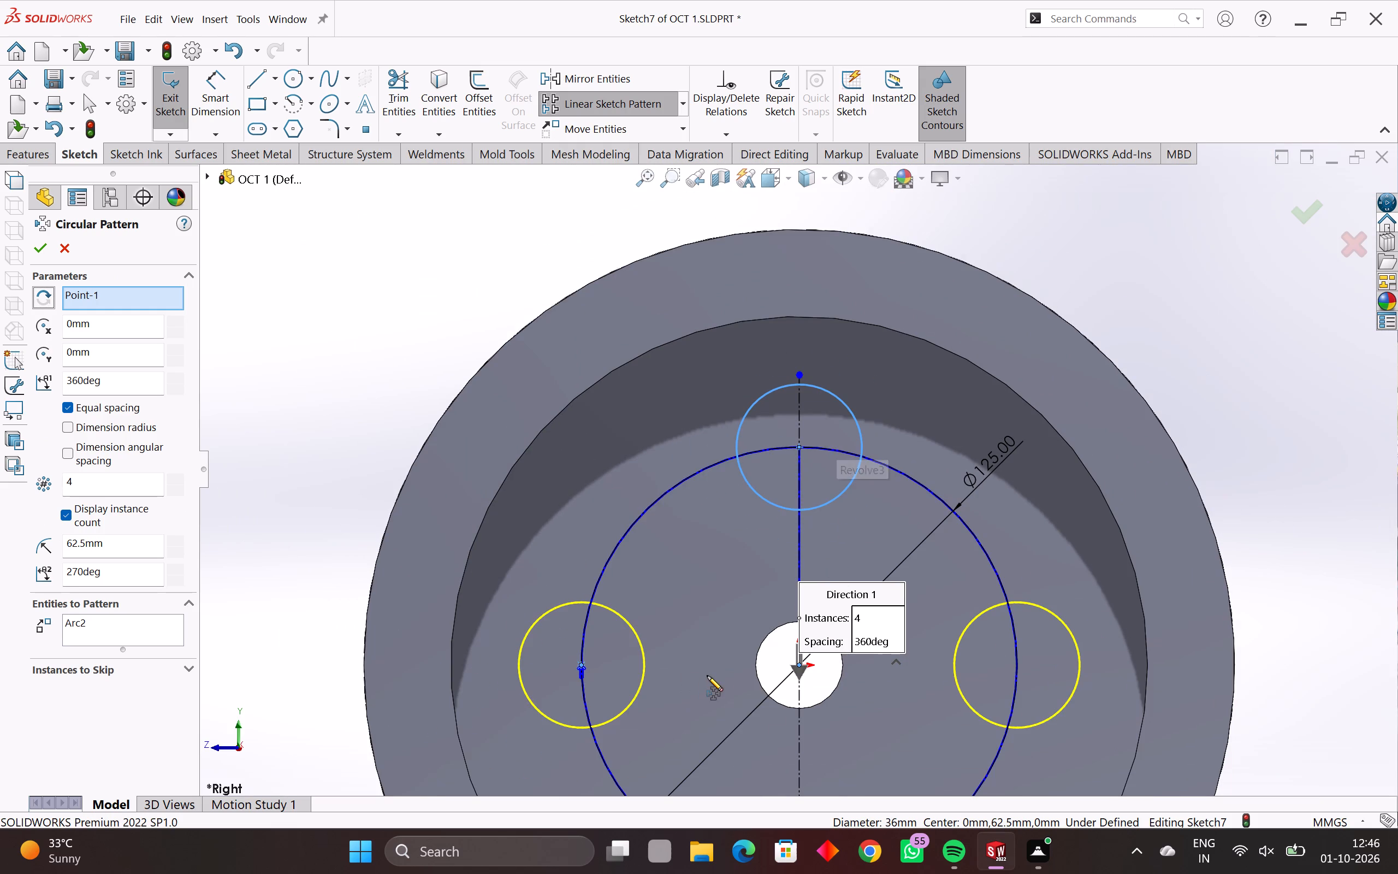
scroll(707, 676, "down", 2)
scroll(812, 761, "up", 3)
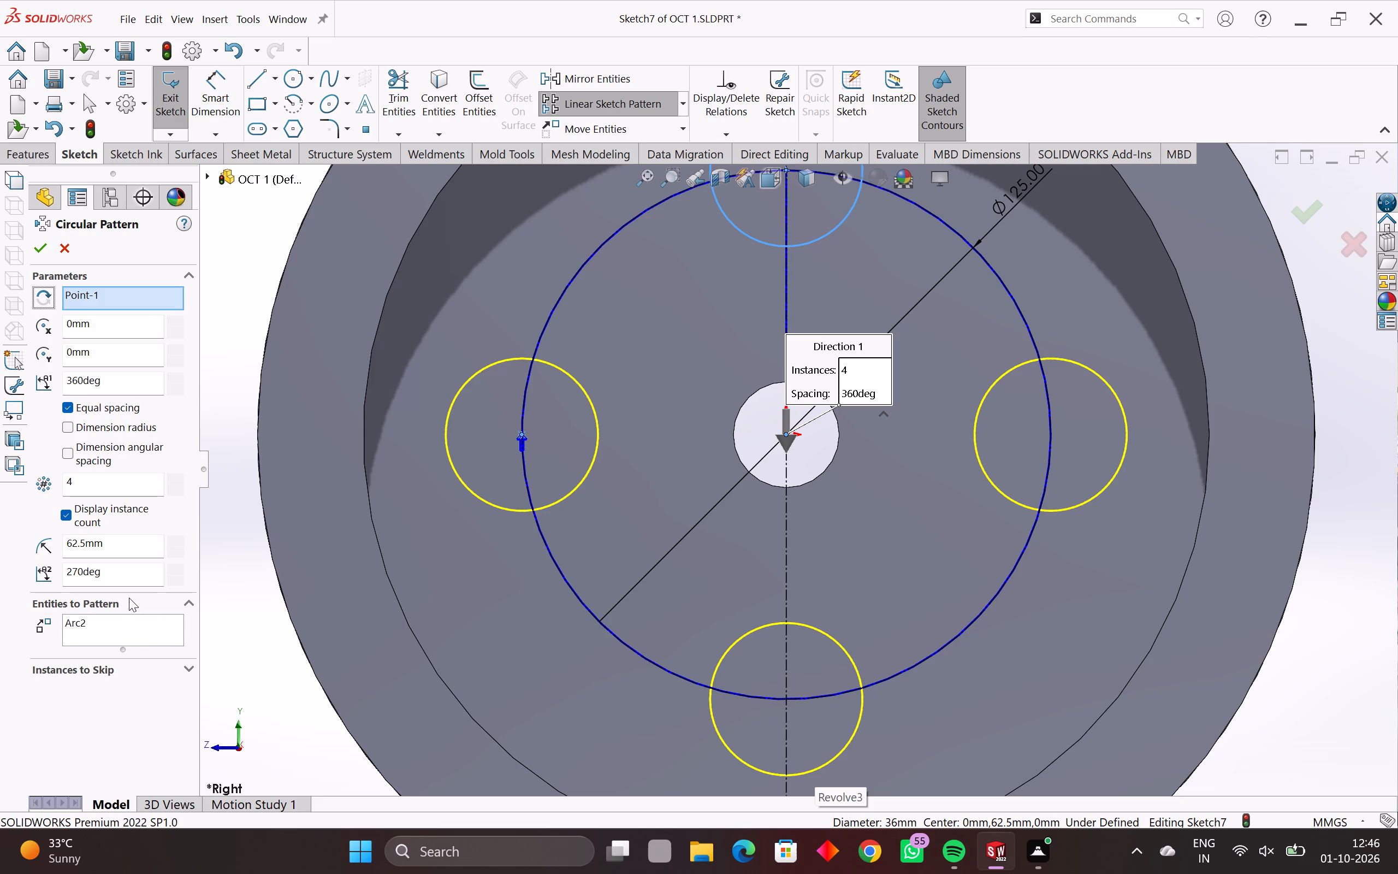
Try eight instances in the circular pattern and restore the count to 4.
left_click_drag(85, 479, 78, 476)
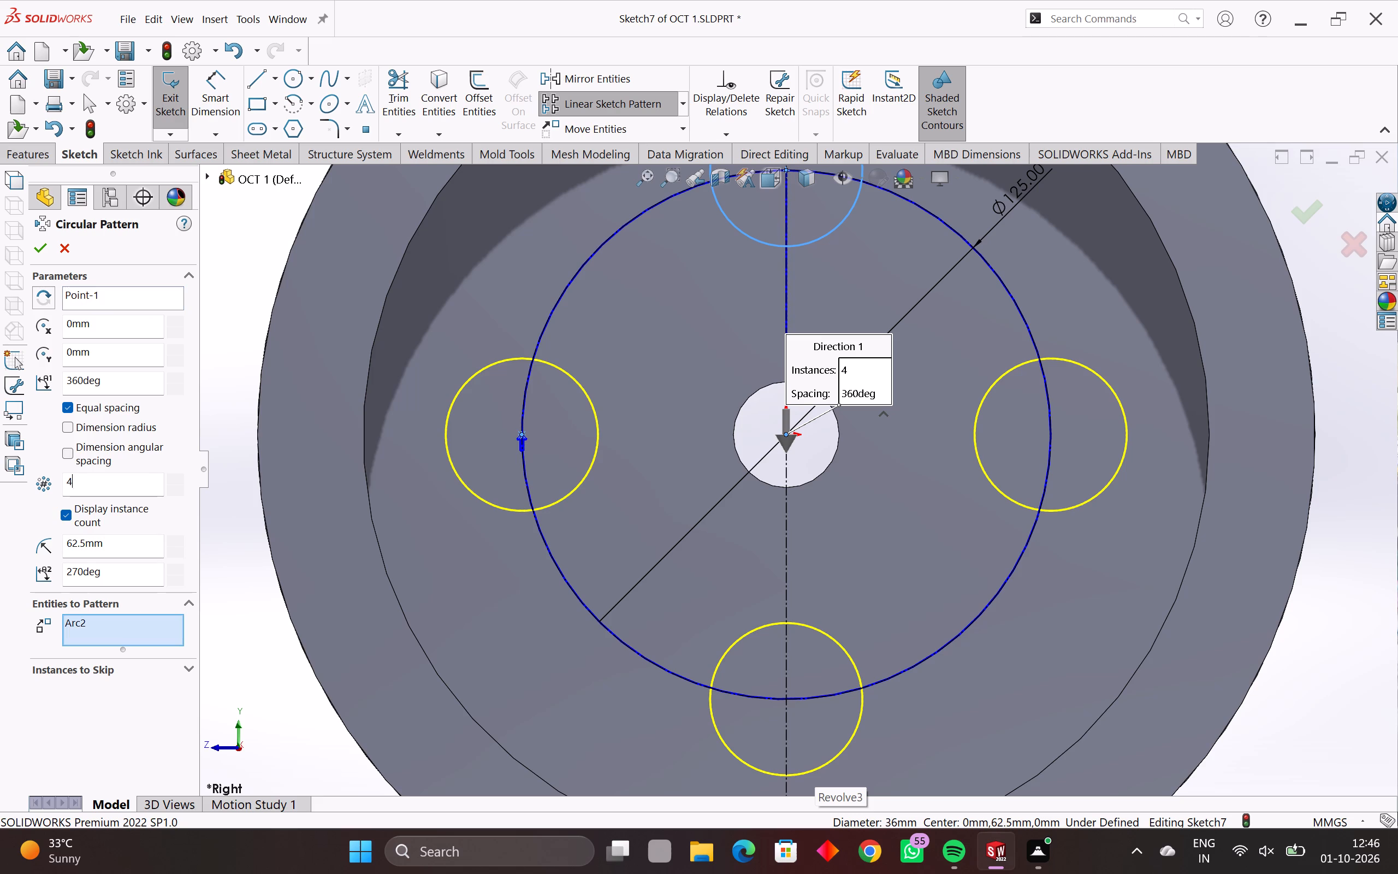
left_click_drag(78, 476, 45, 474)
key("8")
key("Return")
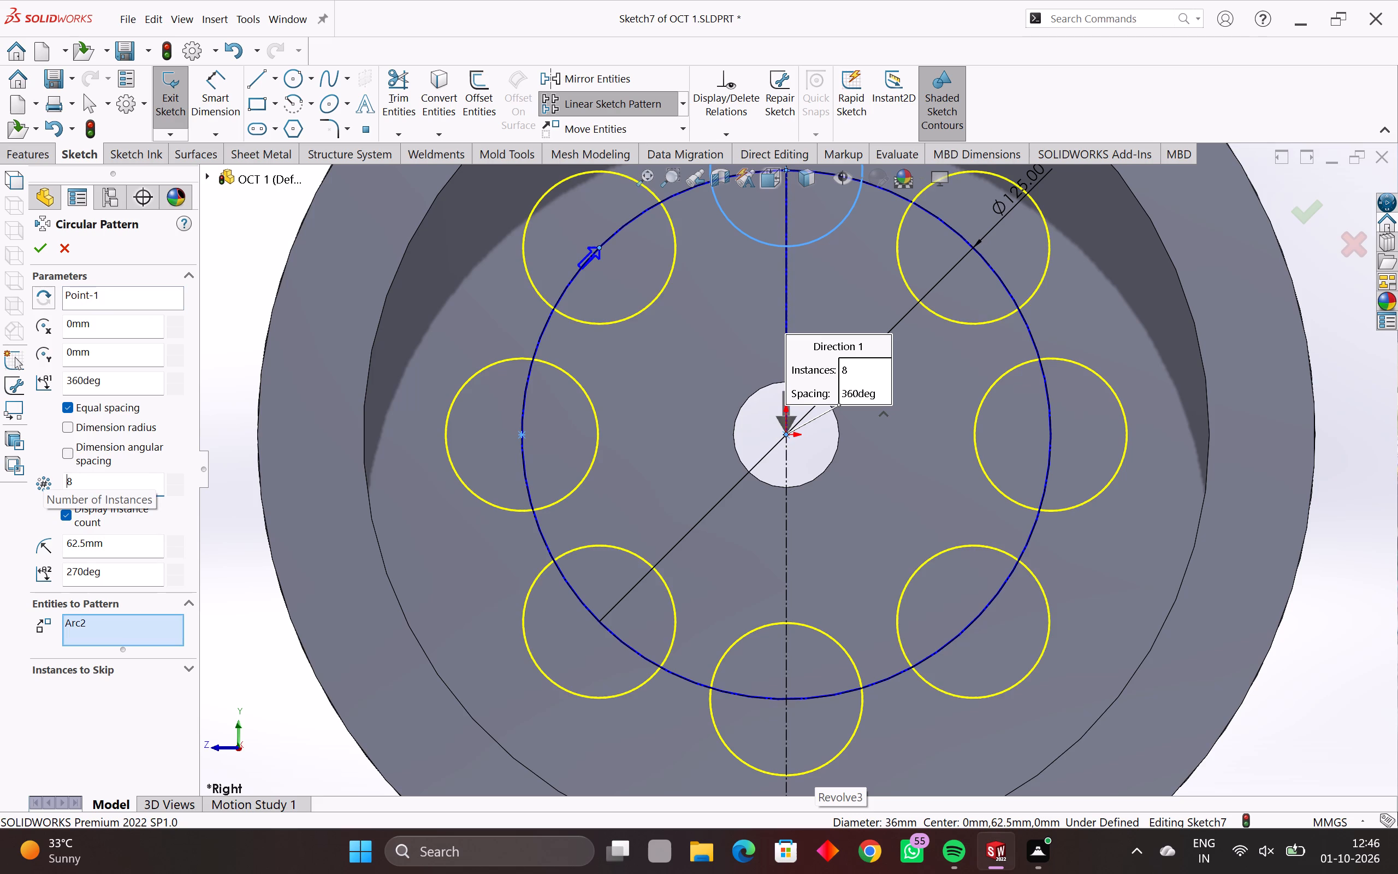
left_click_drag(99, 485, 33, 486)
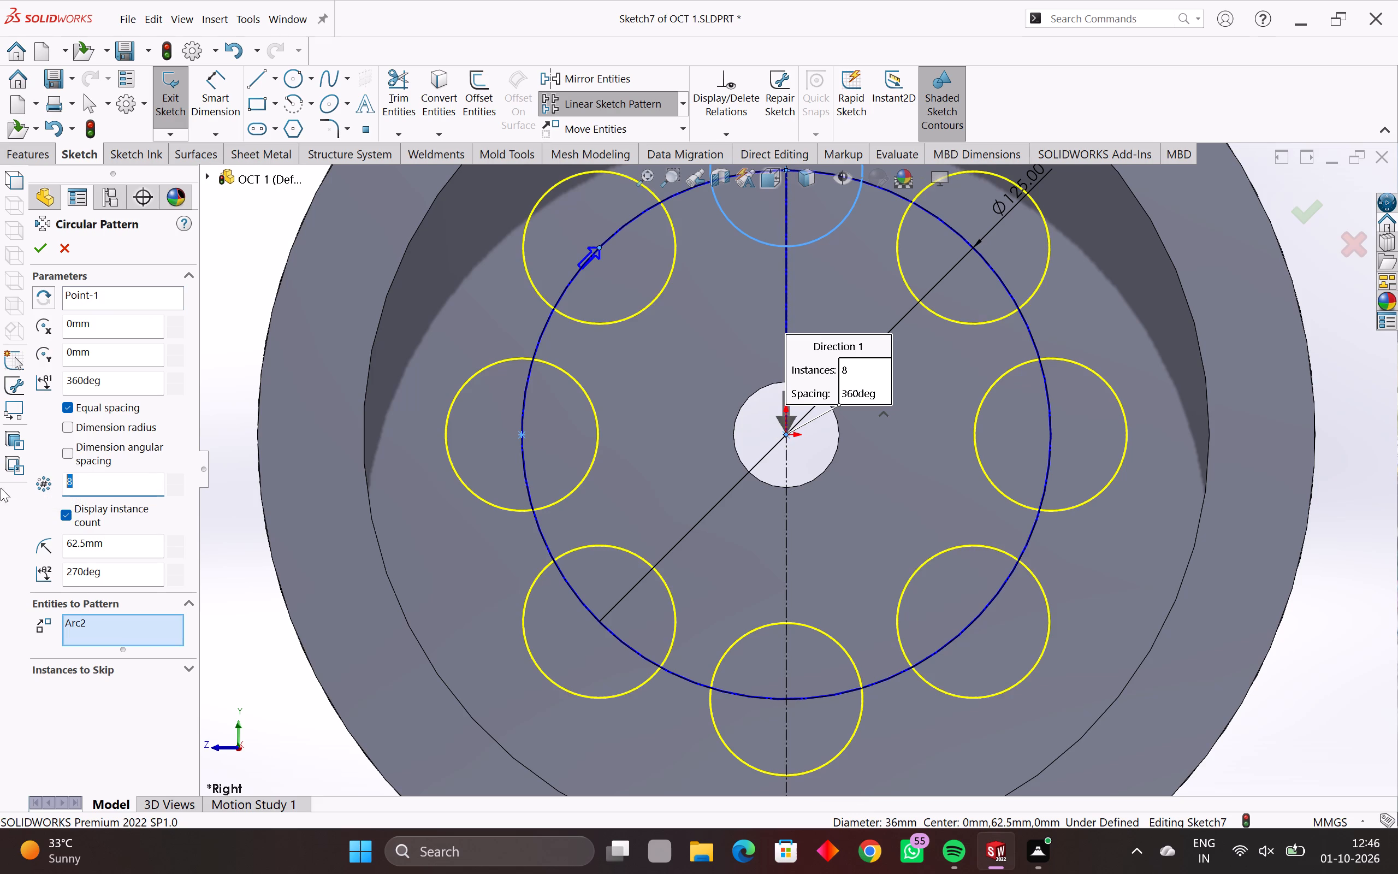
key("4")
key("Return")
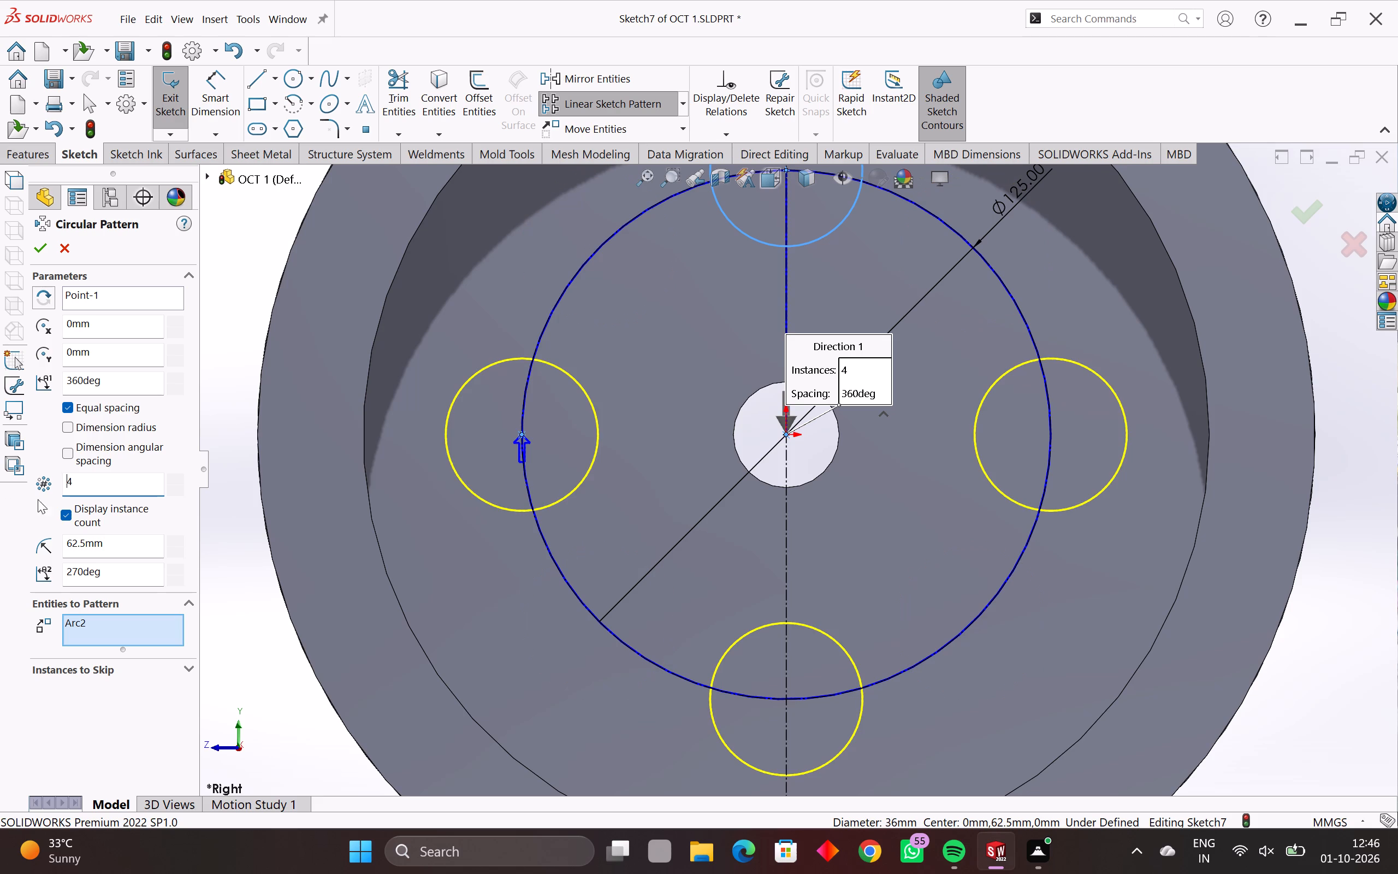
Examine the circular pattern preview up close at the construction circle and from both sides of the pulley.
scroll(510, 435, "up", 4)
scroll(654, 448, "up", 2)
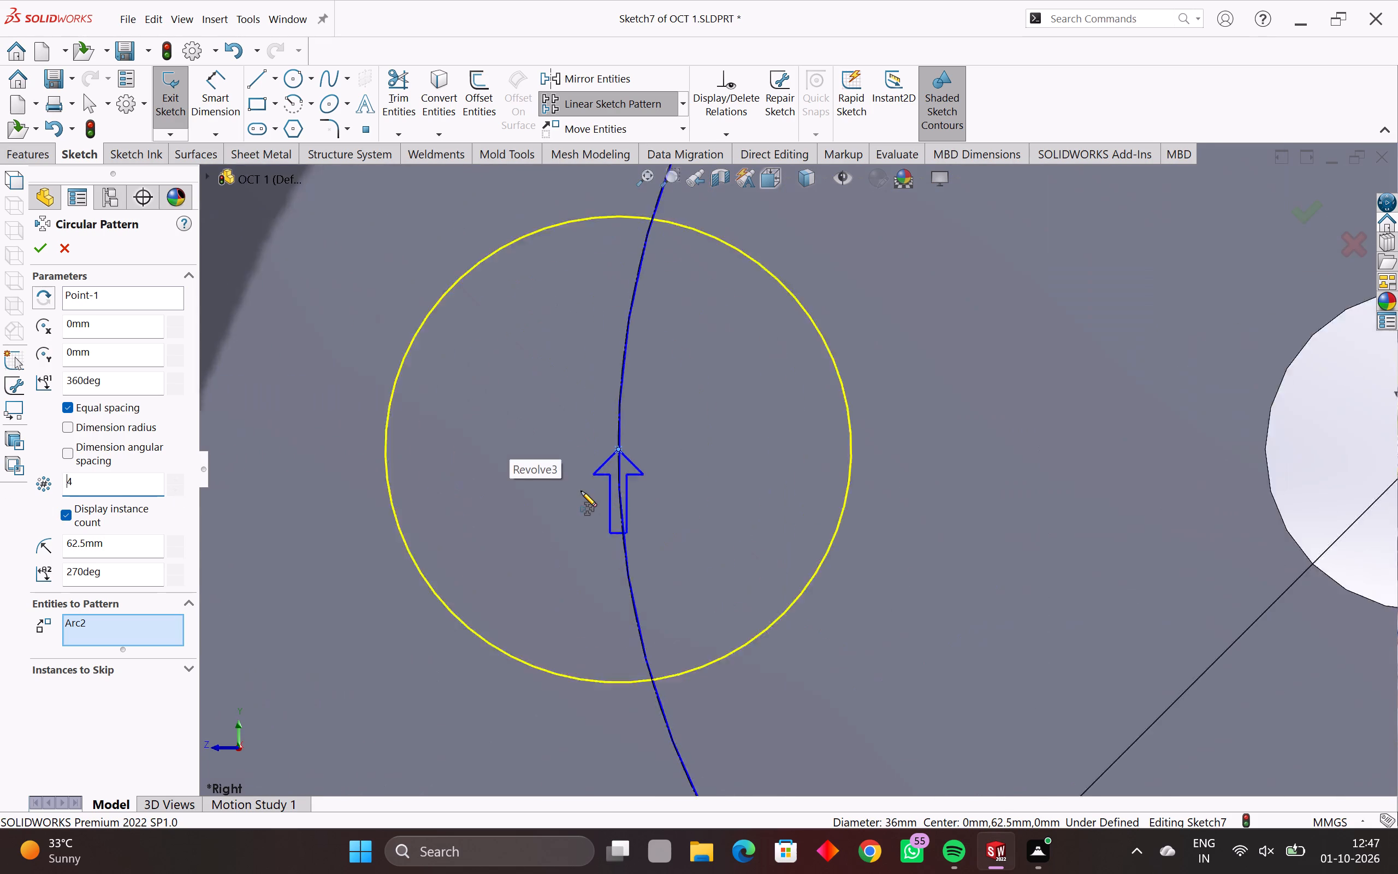
scroll(581, 491, "up", 2)
scroll(668, 467, "up", 5)
scroll(714, 388, "up", 10)
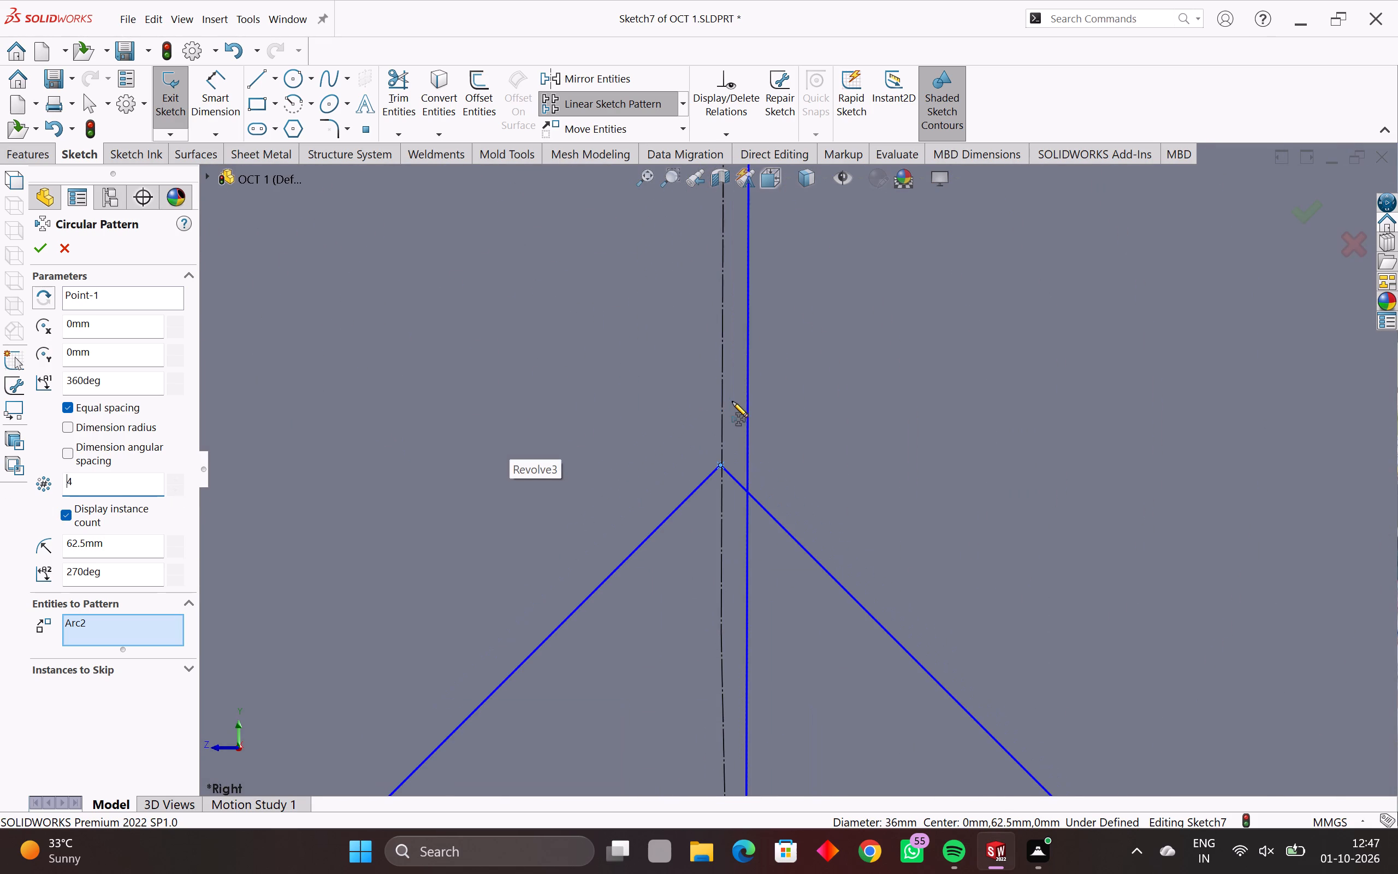
scroll(749, 464, "down", 13)
scroll(793, 416, "down", 1)
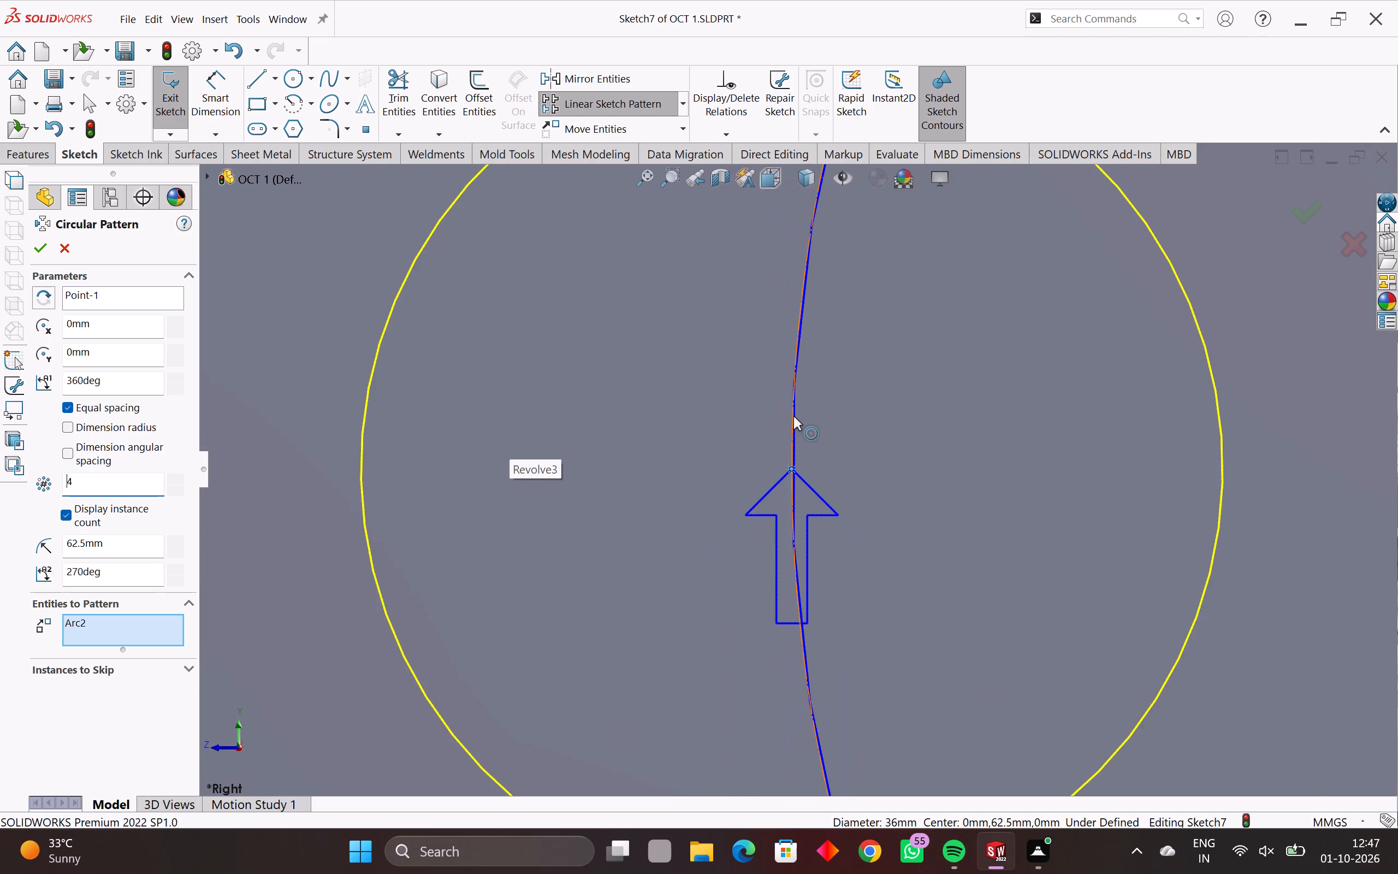
scroll(792, 370, "up", 4)
scroll(803, 426, "up", 11)
scroll(742, 421, "up", 4)
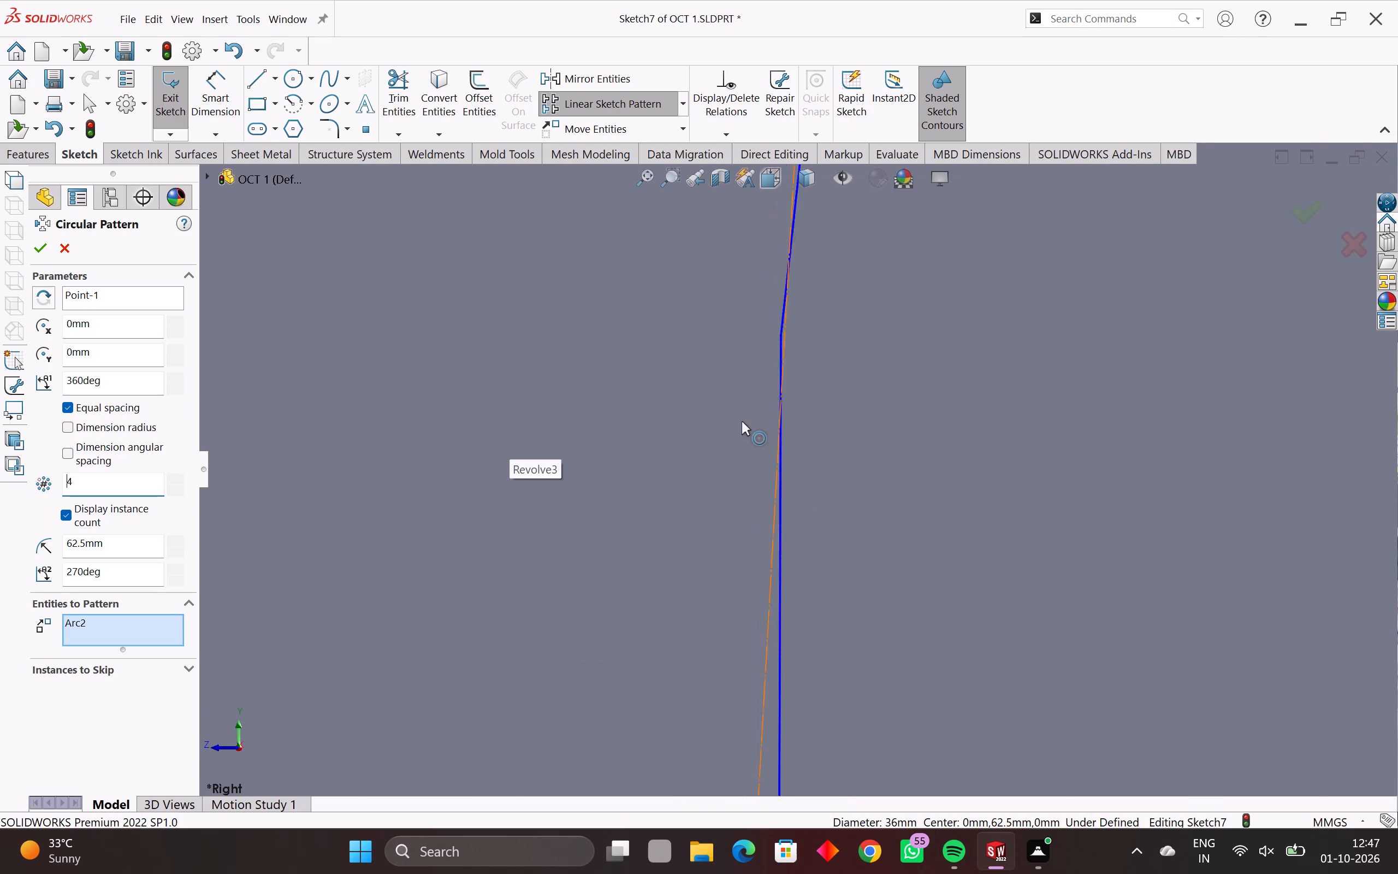
scroll(790, 350, "up", 4)
scroll(803, 312, "down", 16)
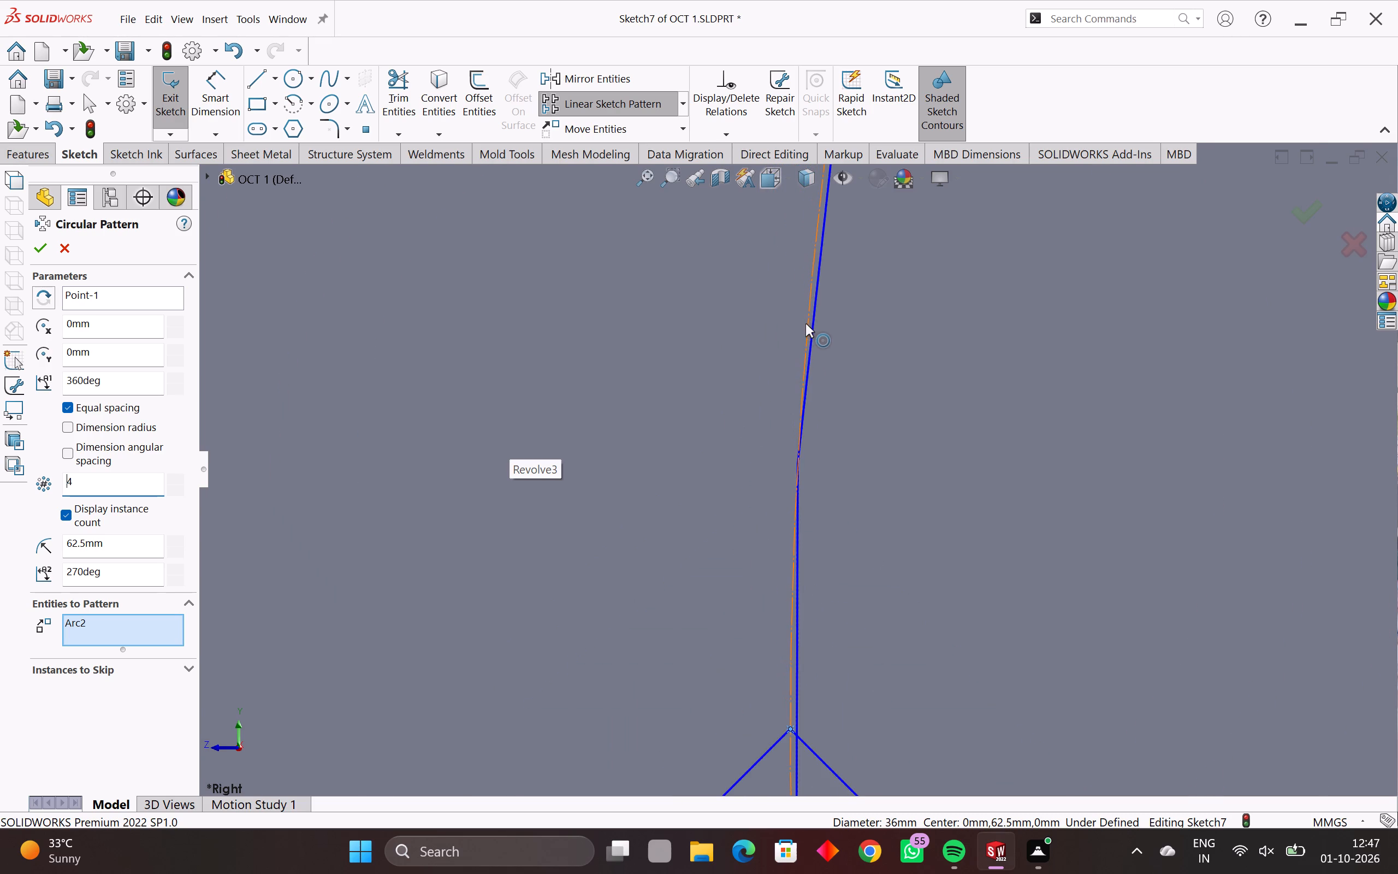
scroll(805, 323, "down", 12)
scroll(869, 422, "down", 3)
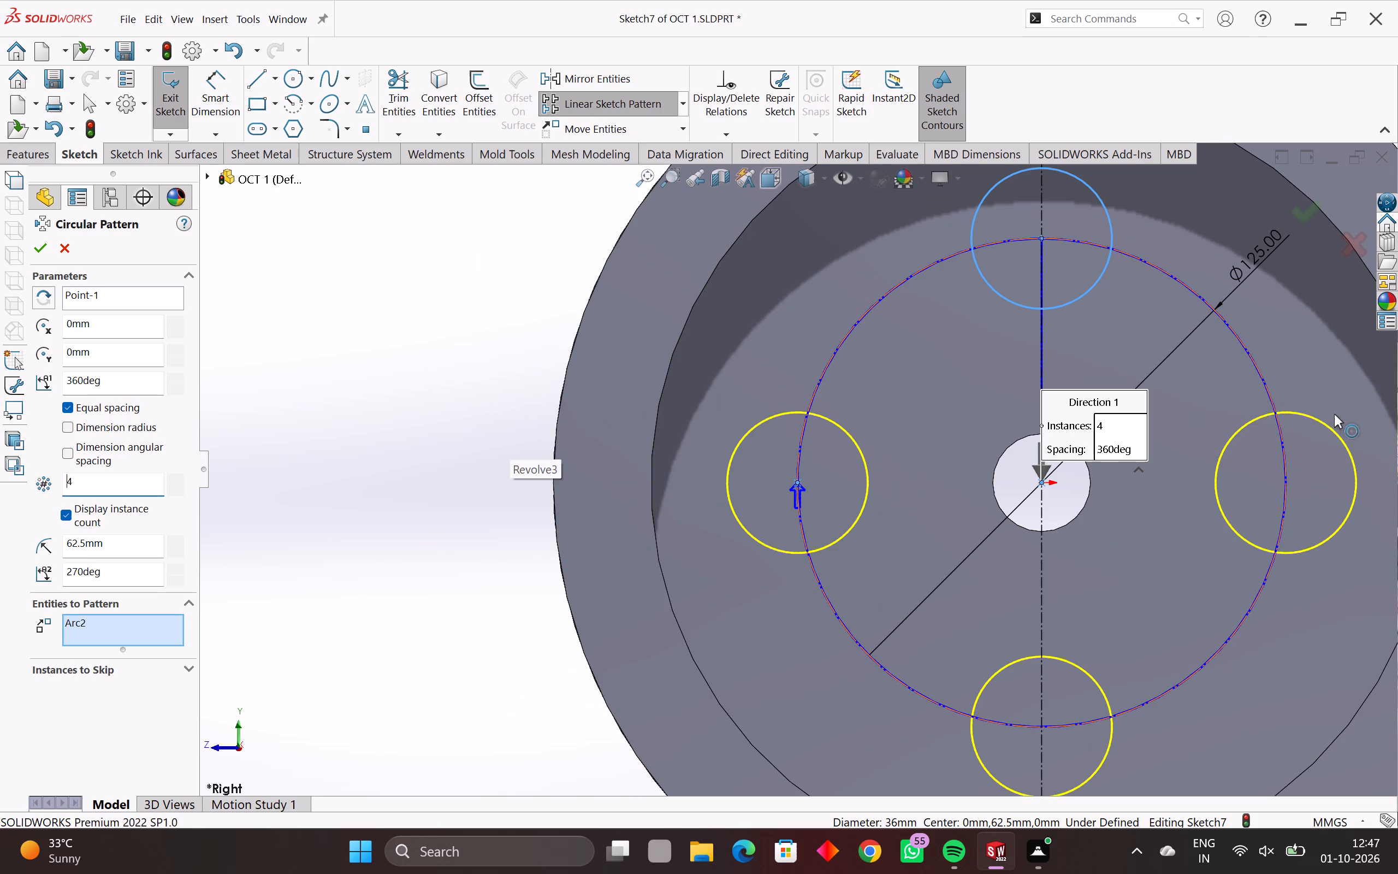
middle_click_drag(1322, 426, 1227, 483)
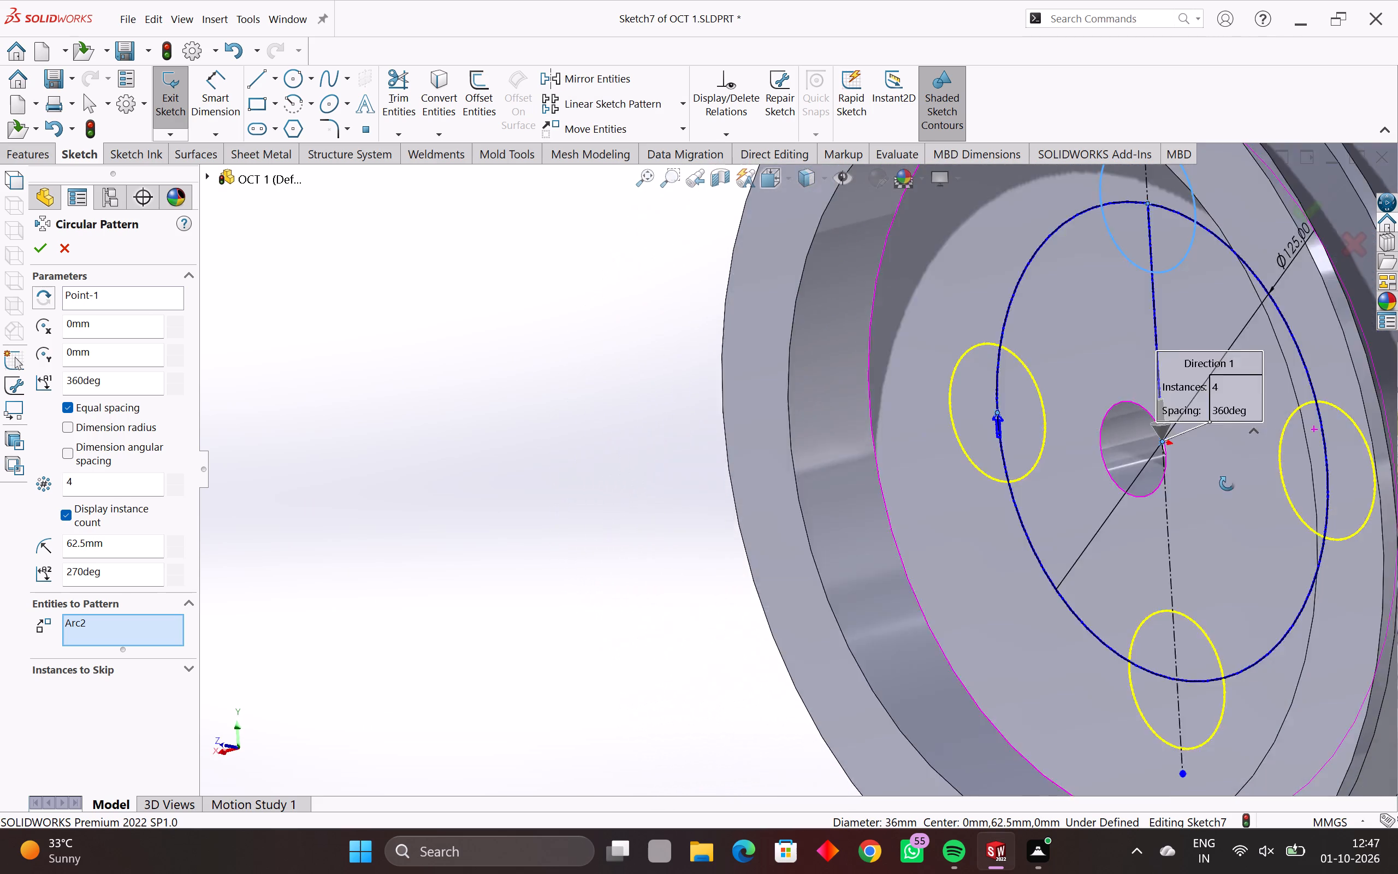
middle_click_drag(1227, 483, 1286, 491)
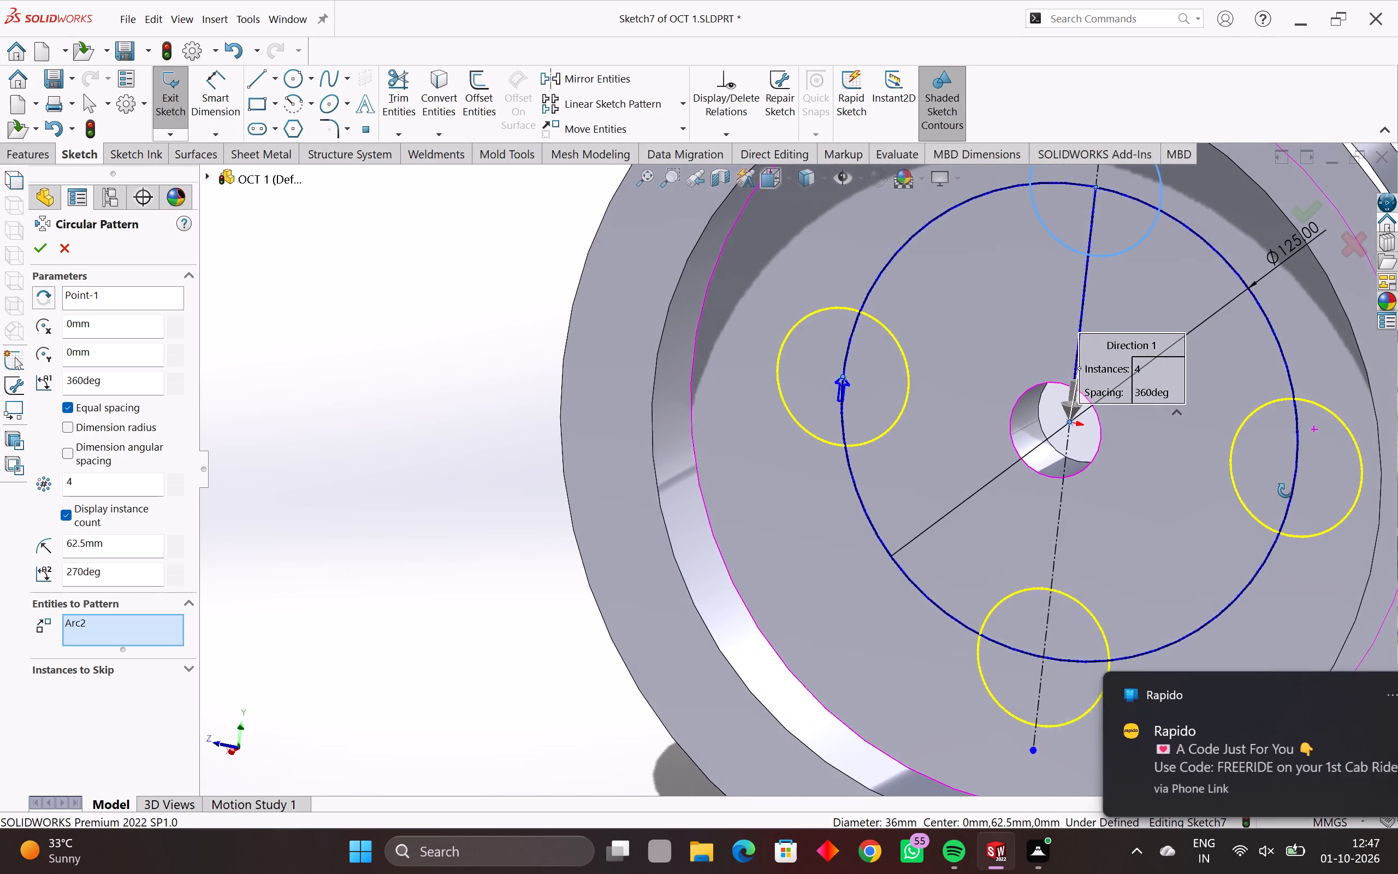
middle_click_drag(1286, 491, 1128, 544)
scroll(1196, 516, "down", 4)
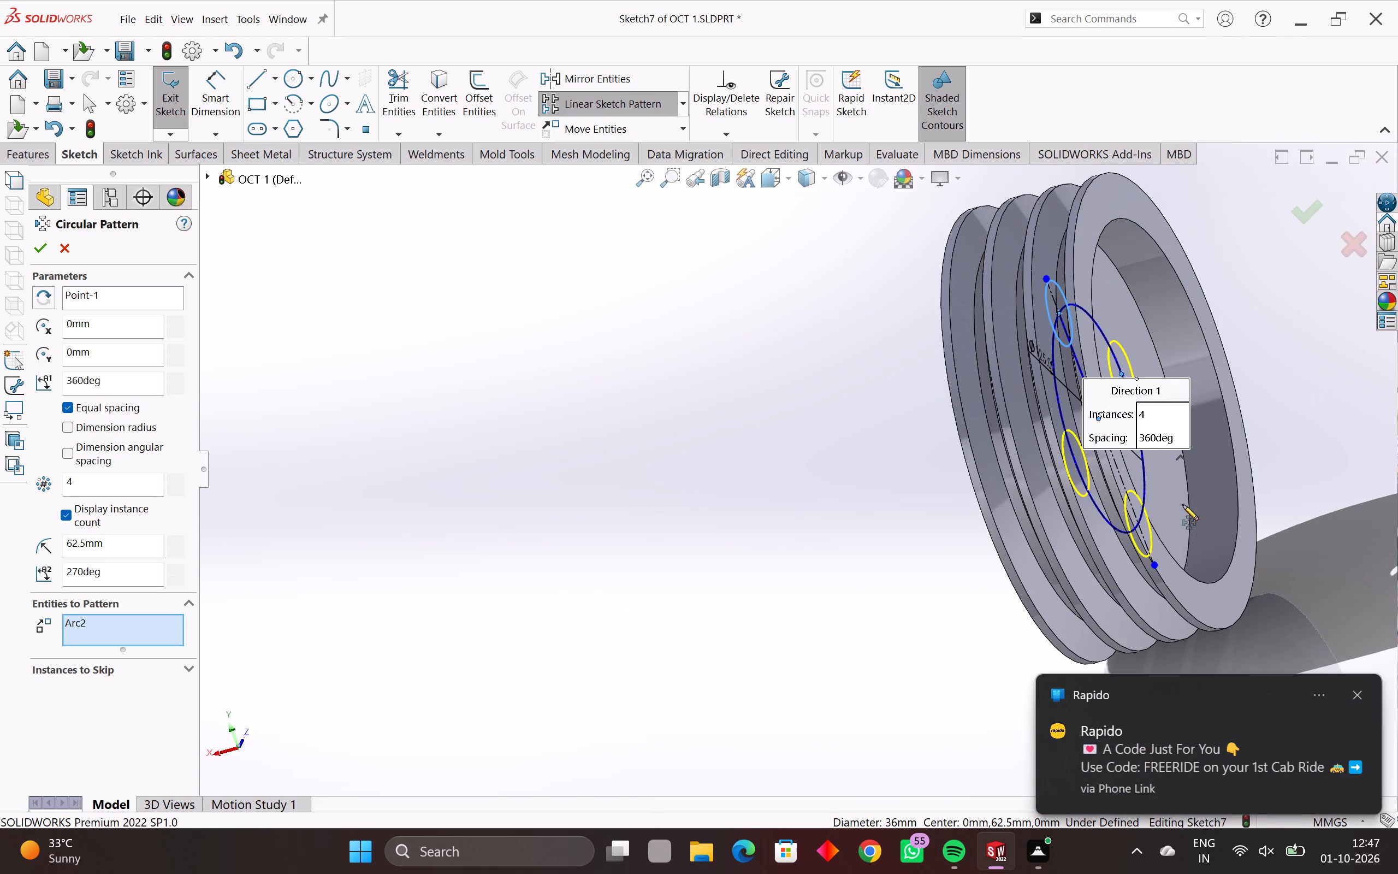
middle_click_drag(1222, 463, 1089, 509)
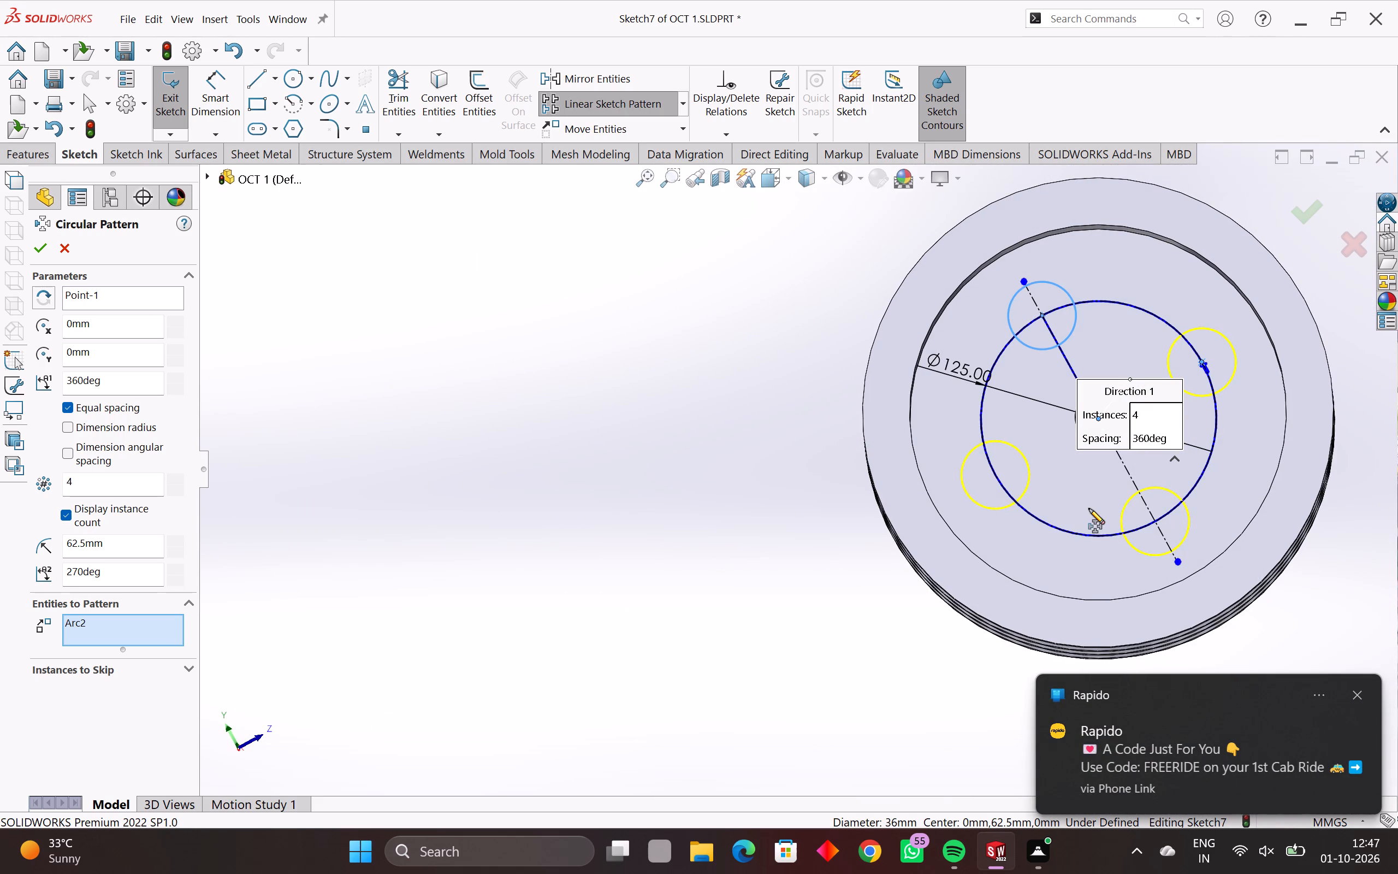
middle_click_drag(1356, 464, 1228, 513)
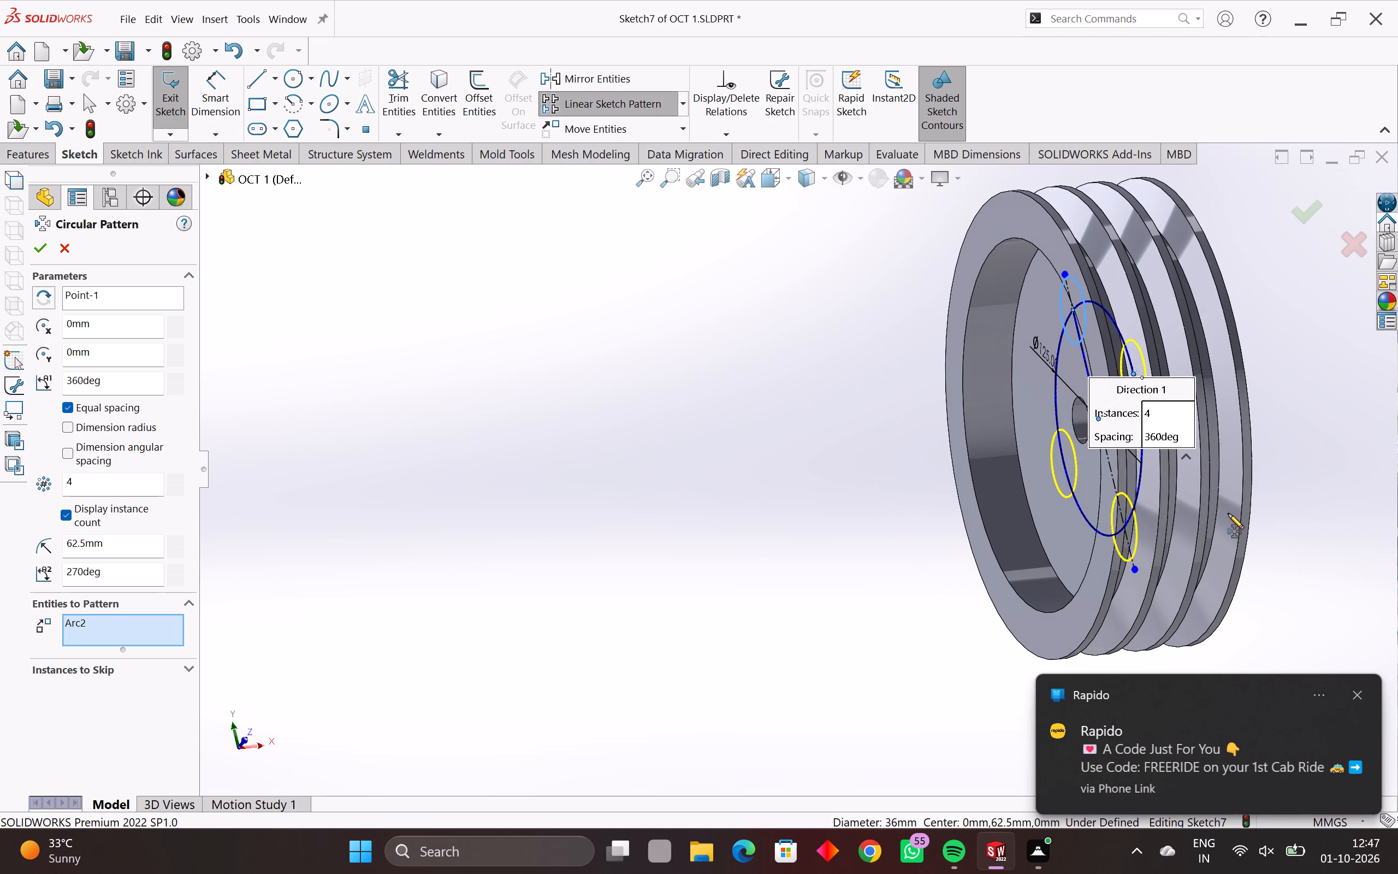
middle_click_drag(1228, 513, 910, 599, "ctrl")
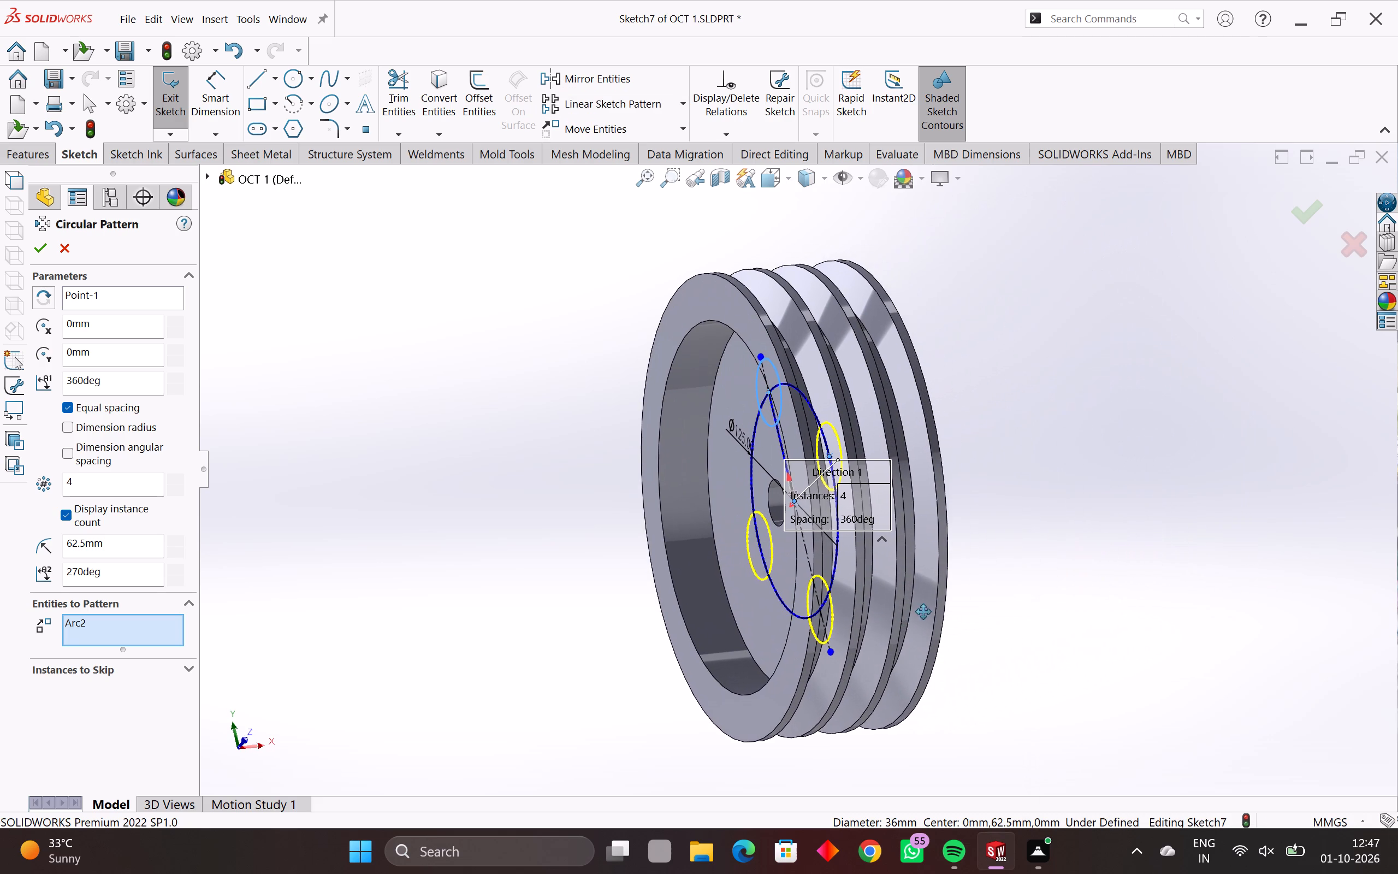
middle_click_drag(910, 599, 870, 607, "ctrl")
middle_click_drag(866, 610, 1071, 566)
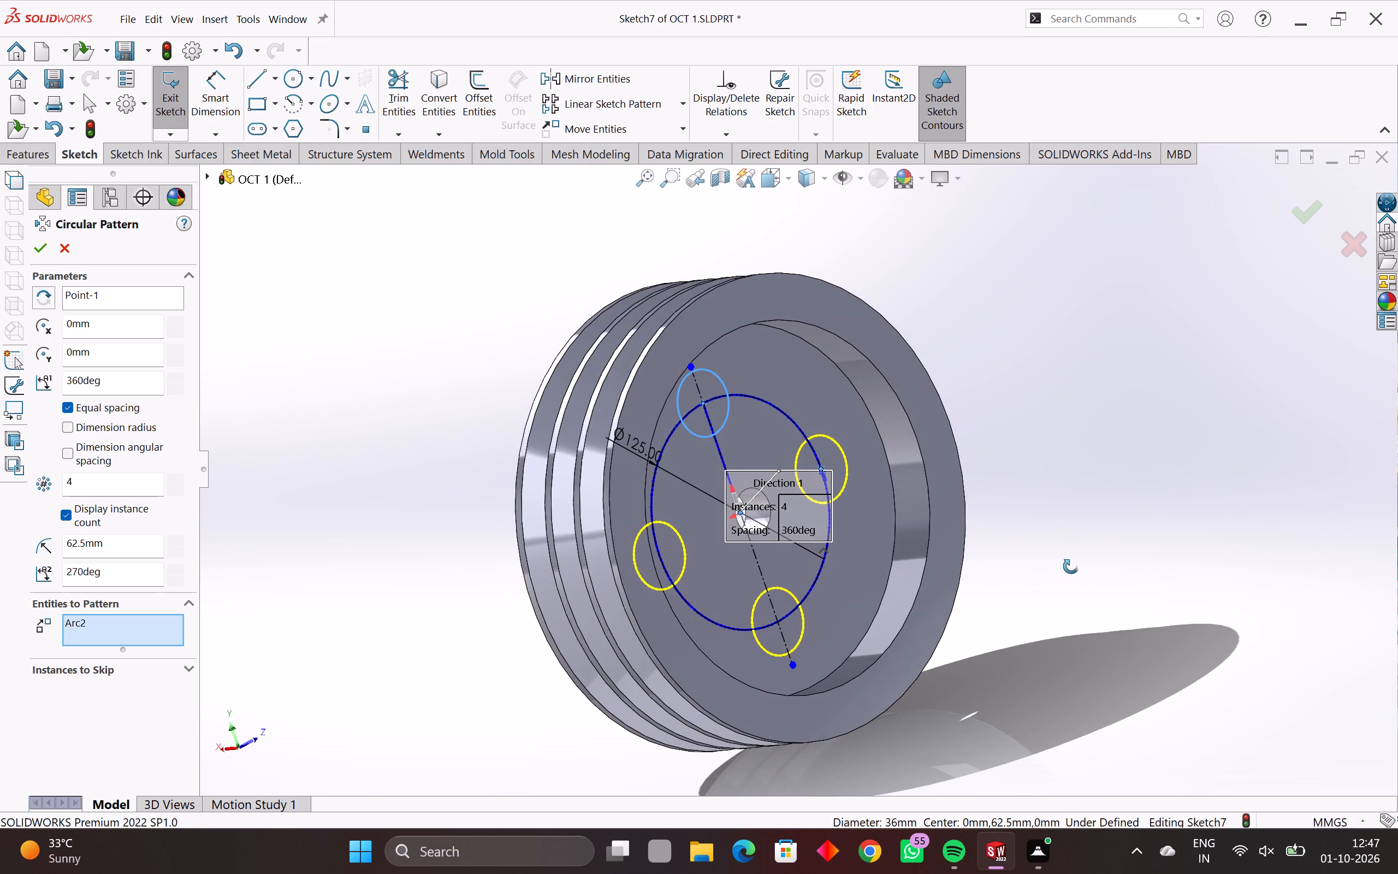
middle_click_drag(1071, 566, 1052, 565)
Complete the circular sketch pattern with 4 equally spaced circles over 360 degrees.
key("Return")
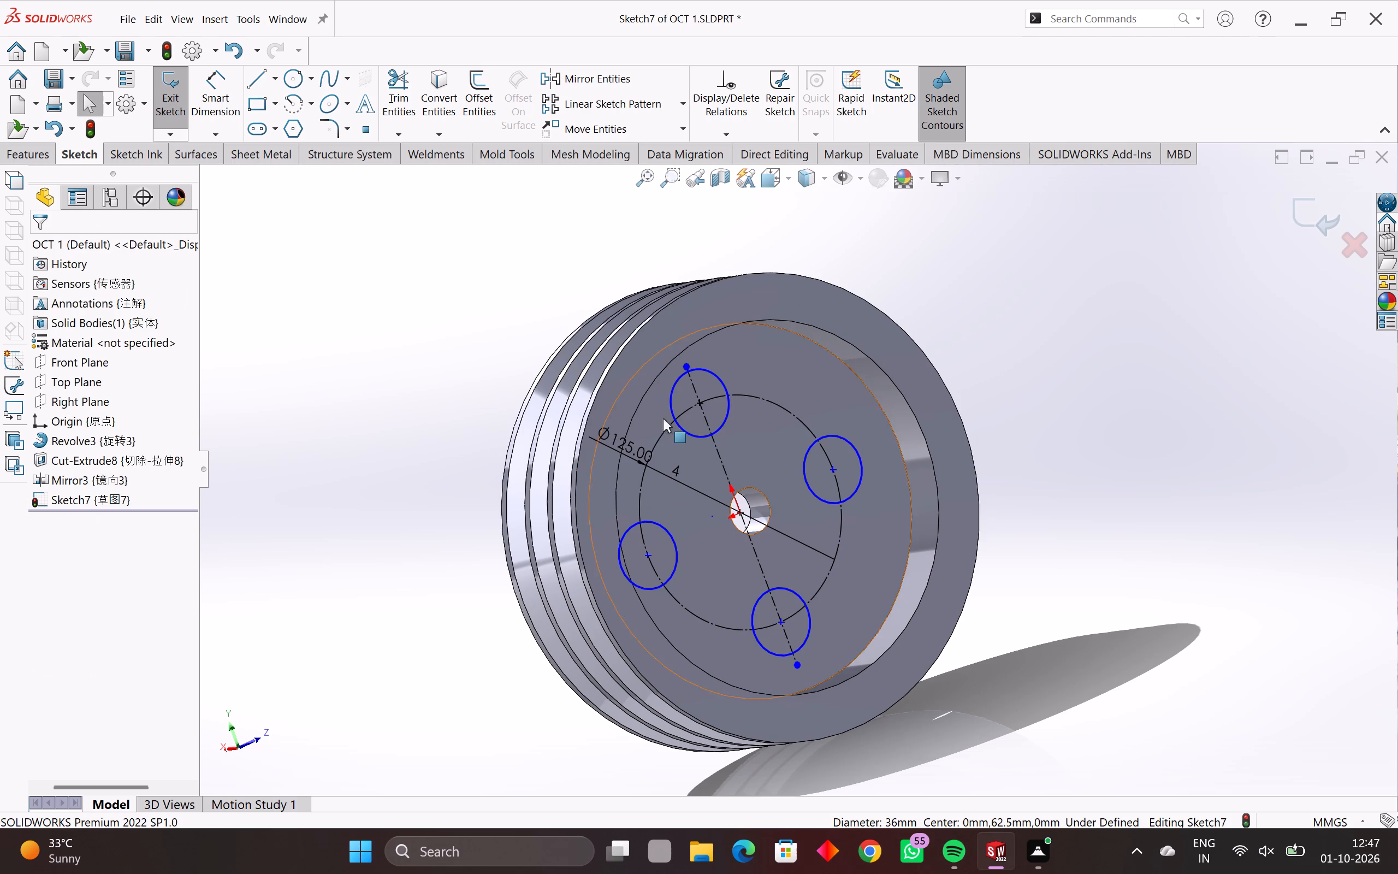
Fully define the sketch with automatic dimensions for the four patterned circles, the construction circle and the centerline, relative to the origin.
left_click_drag(772, 368, 746, 420)
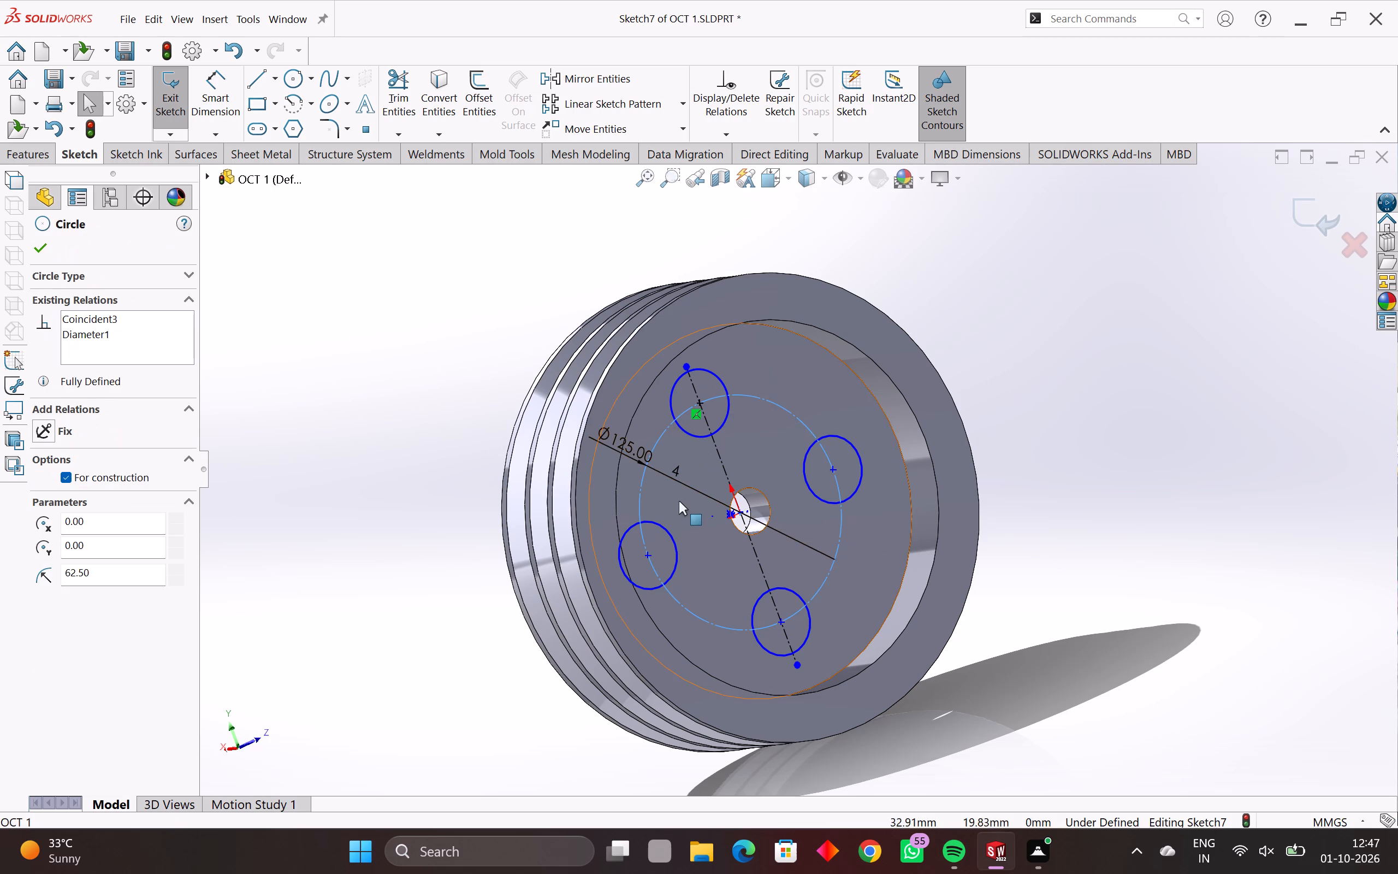
key("Escape")
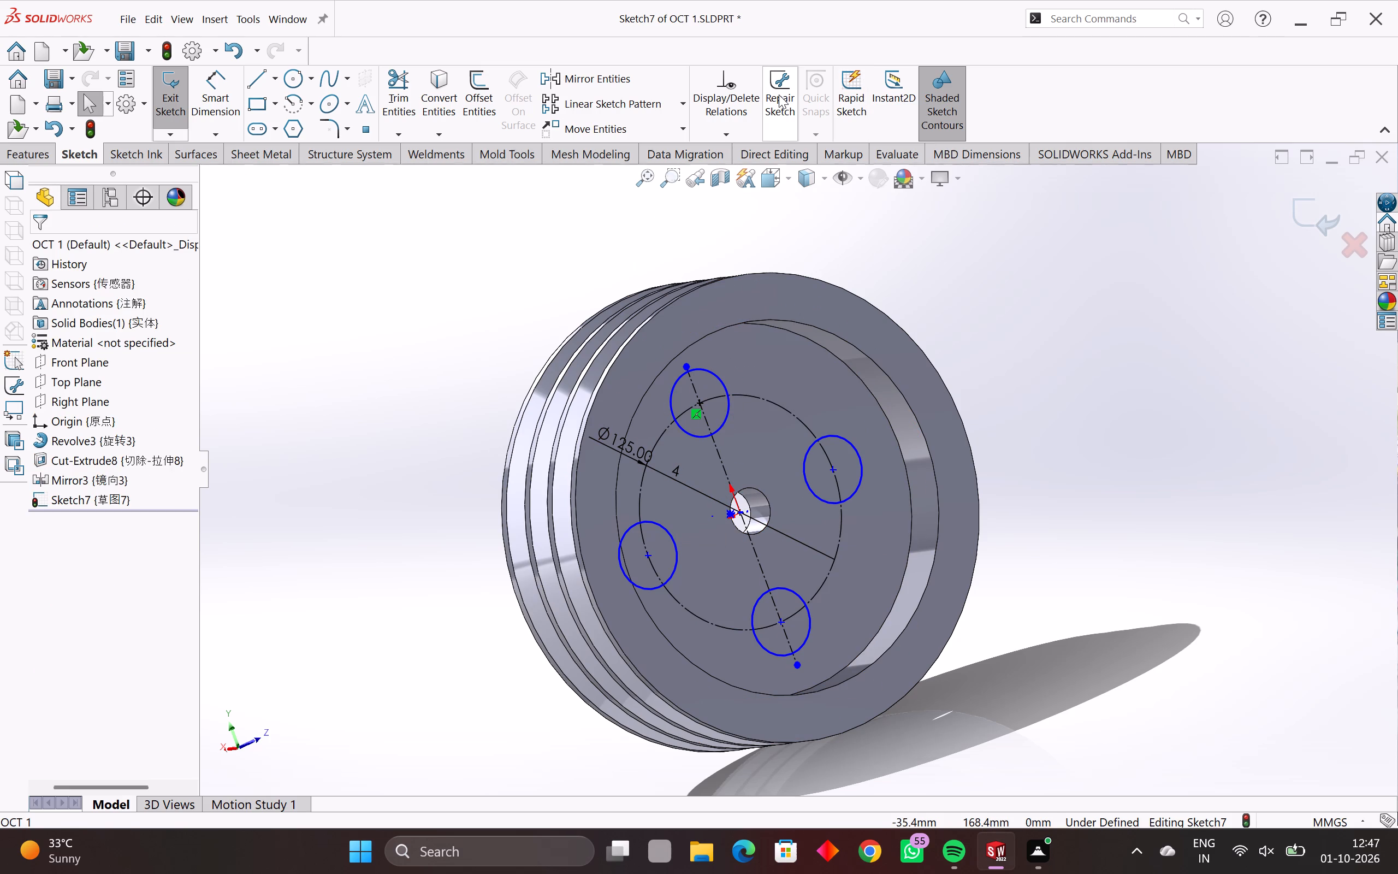
left_click(734, 135)
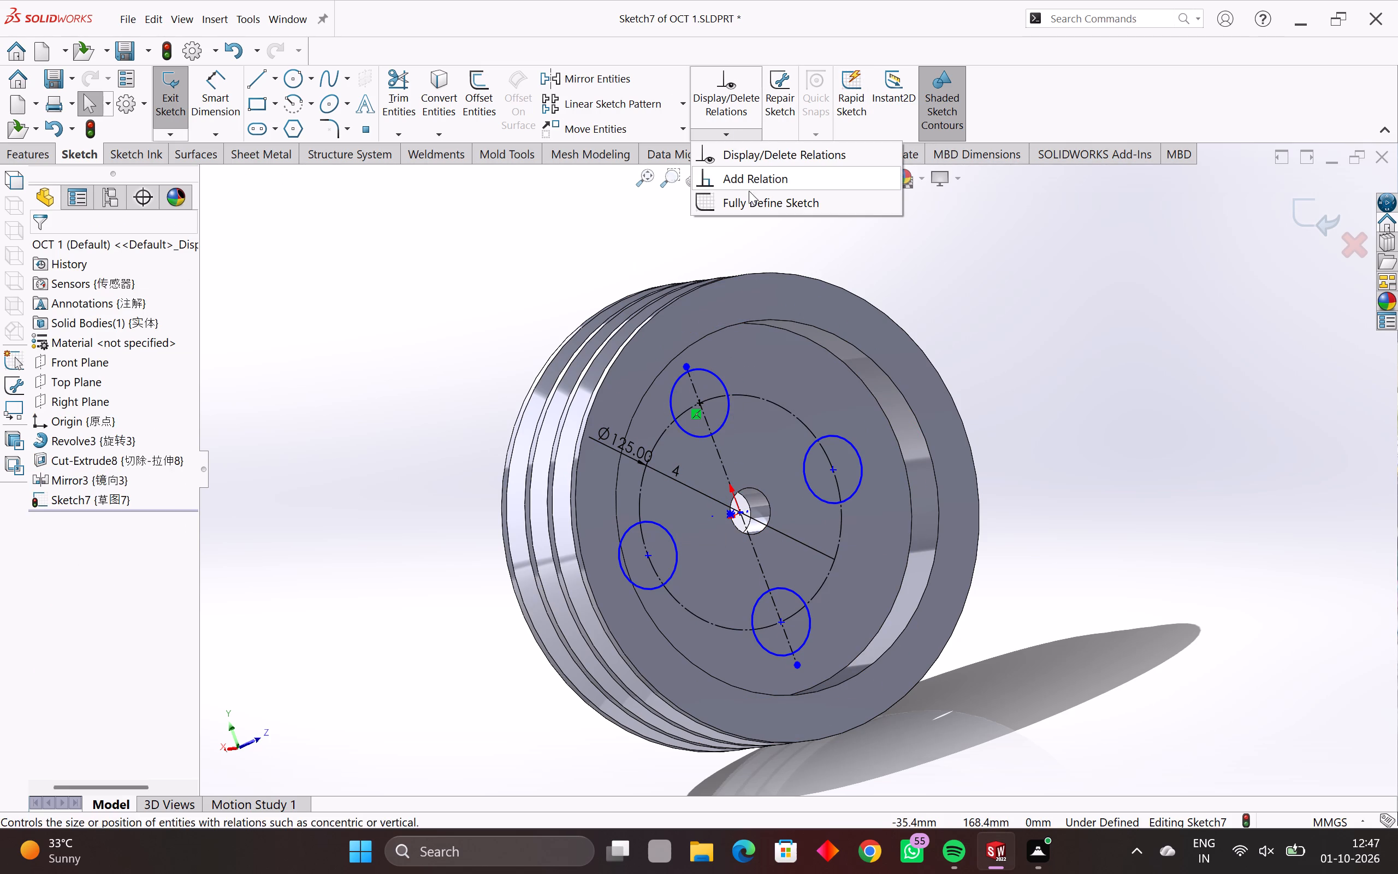
left_click(761, 208)
left_click_drag(997, 242, 516, 836)
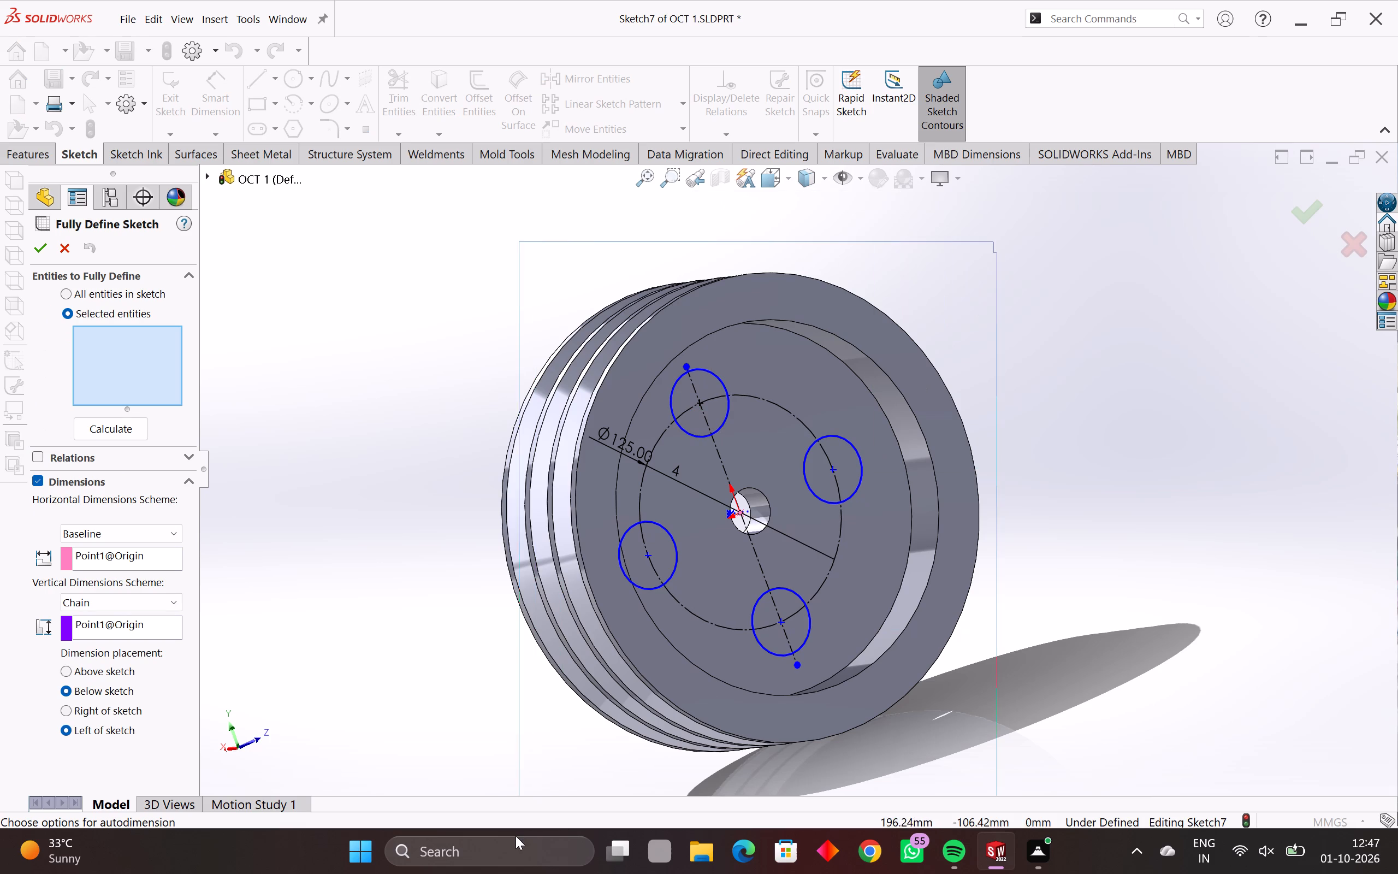
left_click_drag(516, 836, 478, 771)
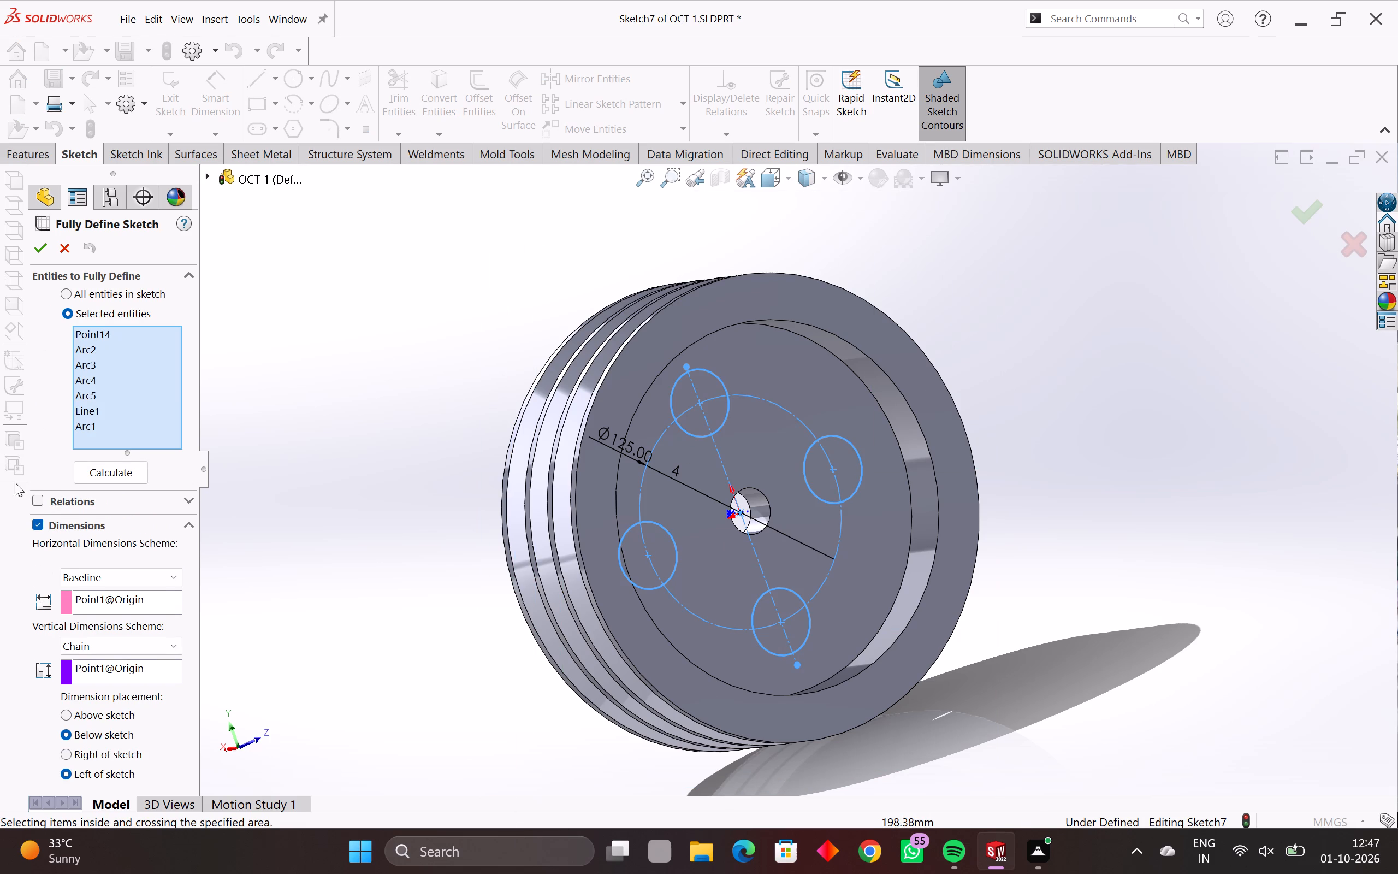
left_click(94, 473)
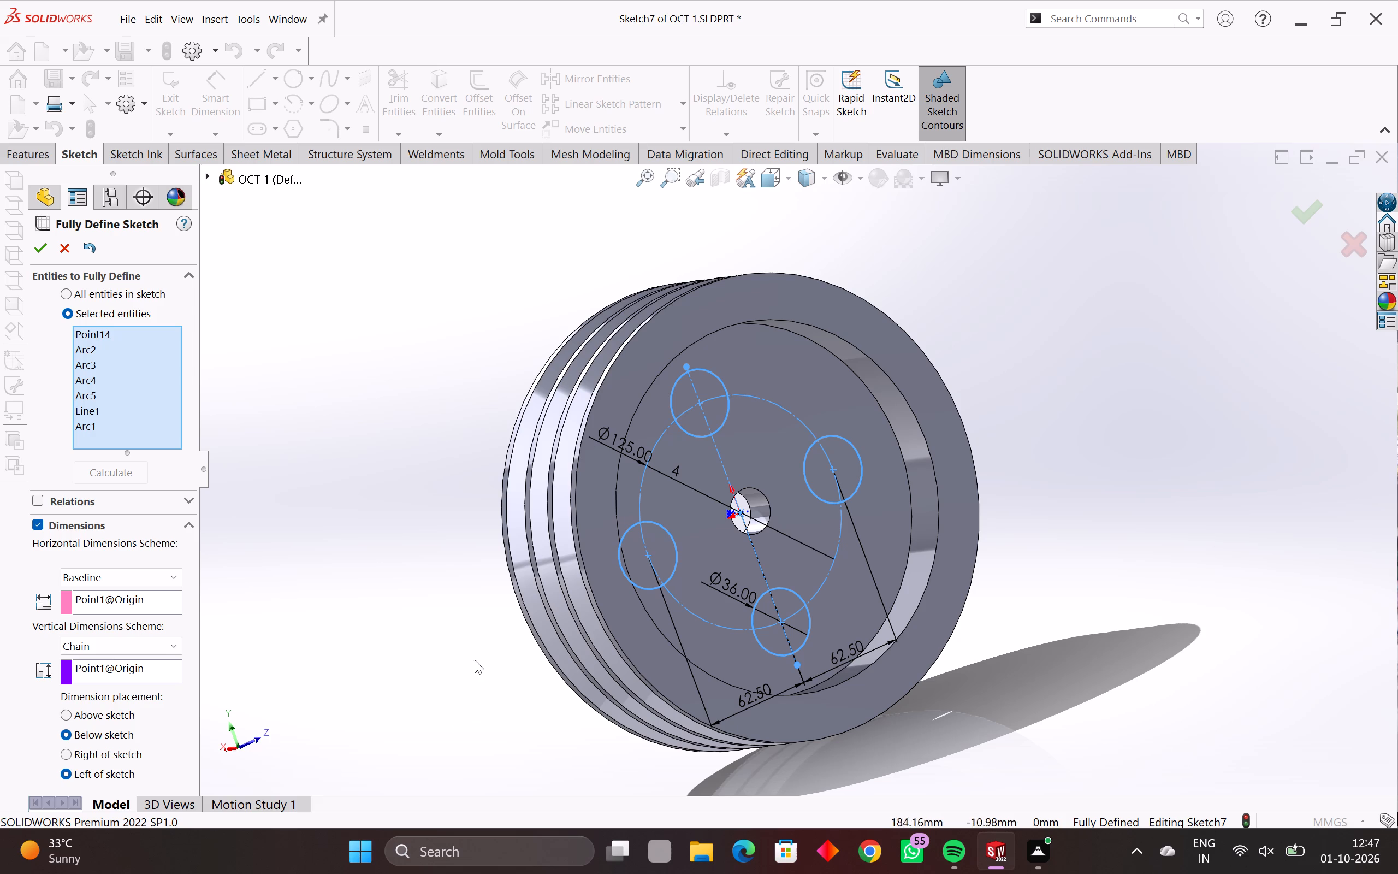
middle_click_drag(467, 678, 490, 683)
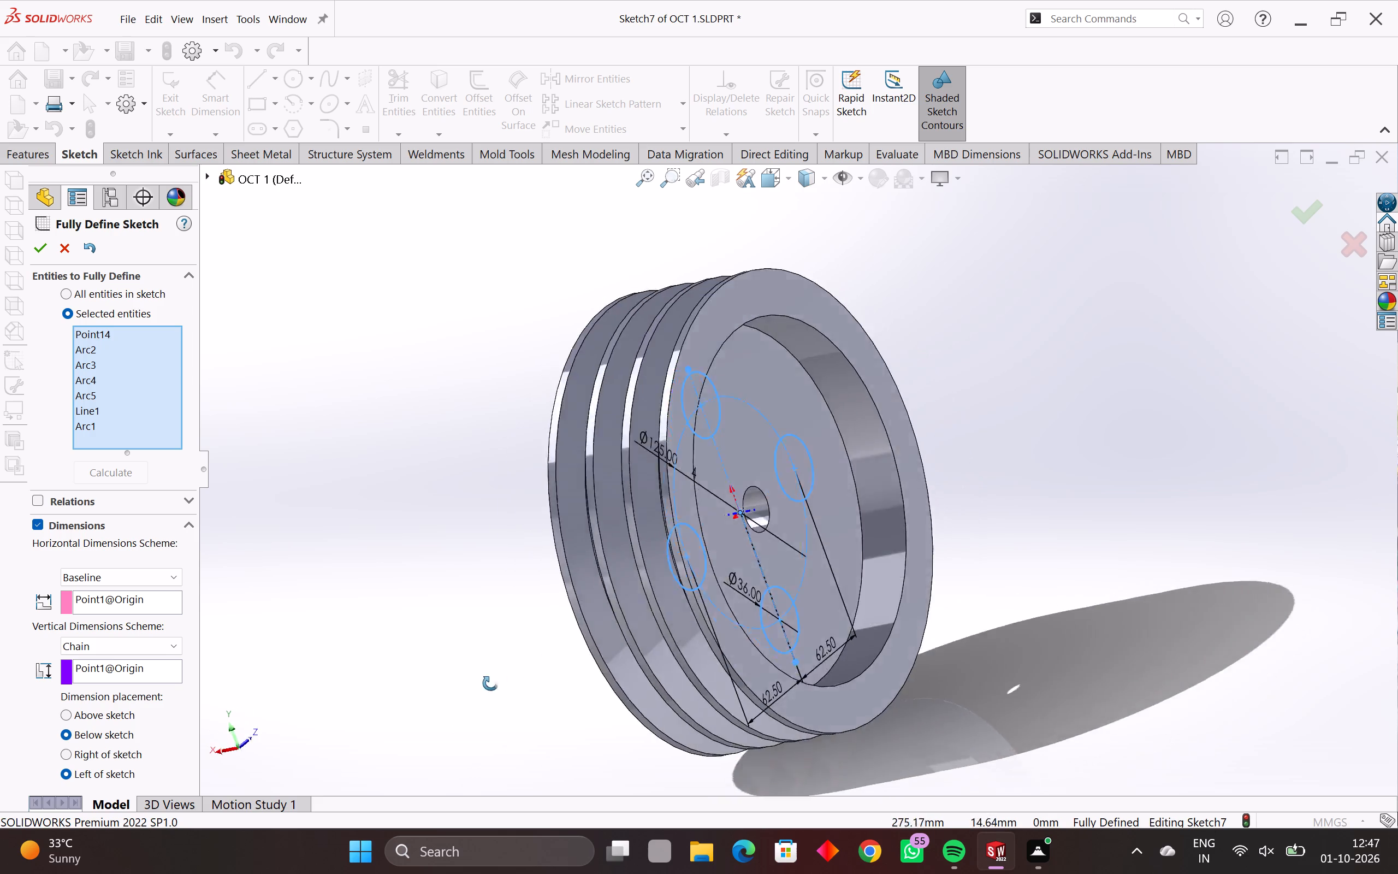
middle_click_drag(490, 683, 378, 685)
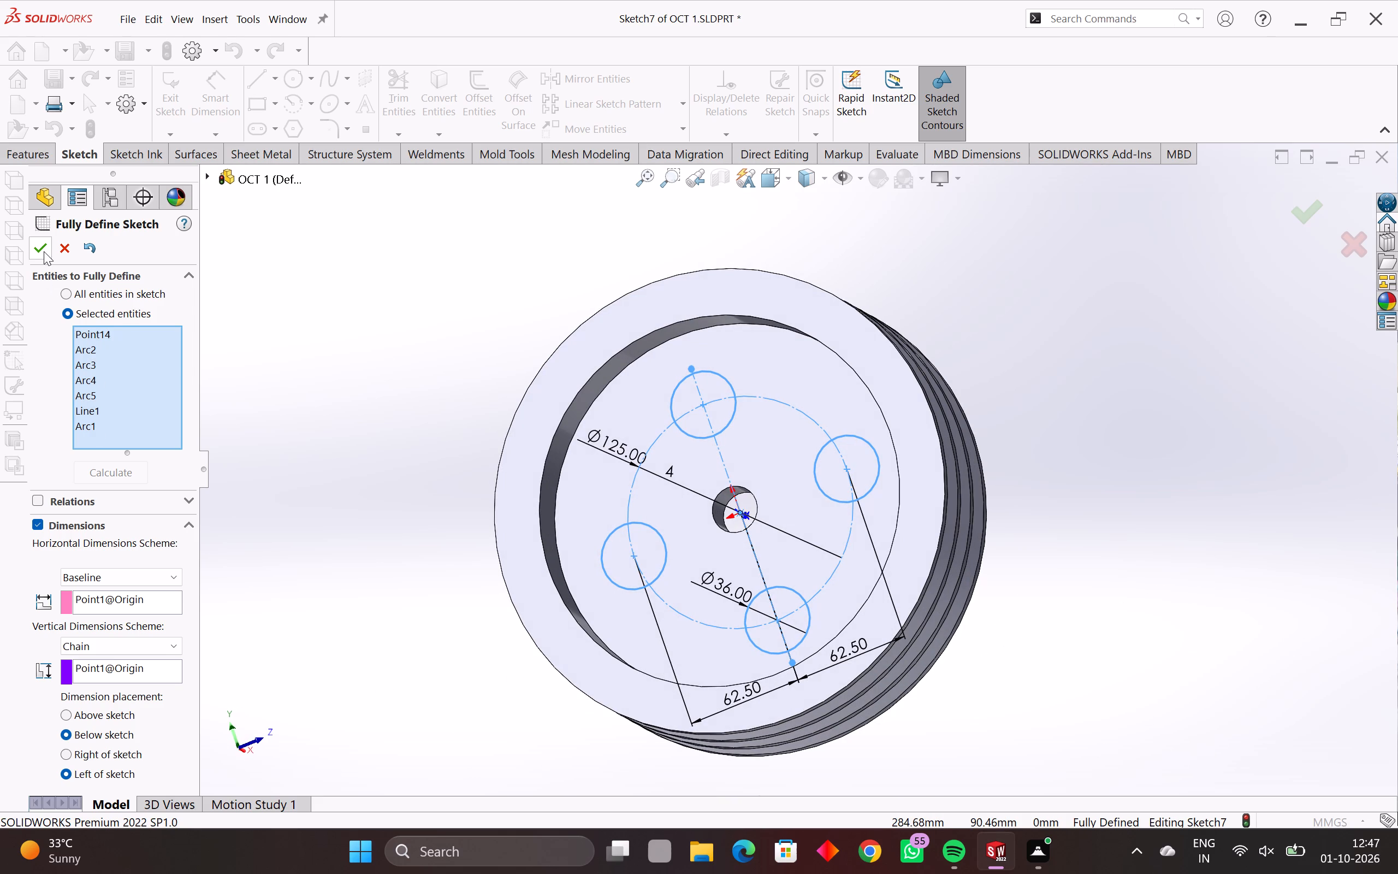
left_click(44, 251)
Examine the dimensioned four-circle sketch from both sides of the pulley and check one of the patterned circles.
middle_click_drag(706, 490, 564, 544)
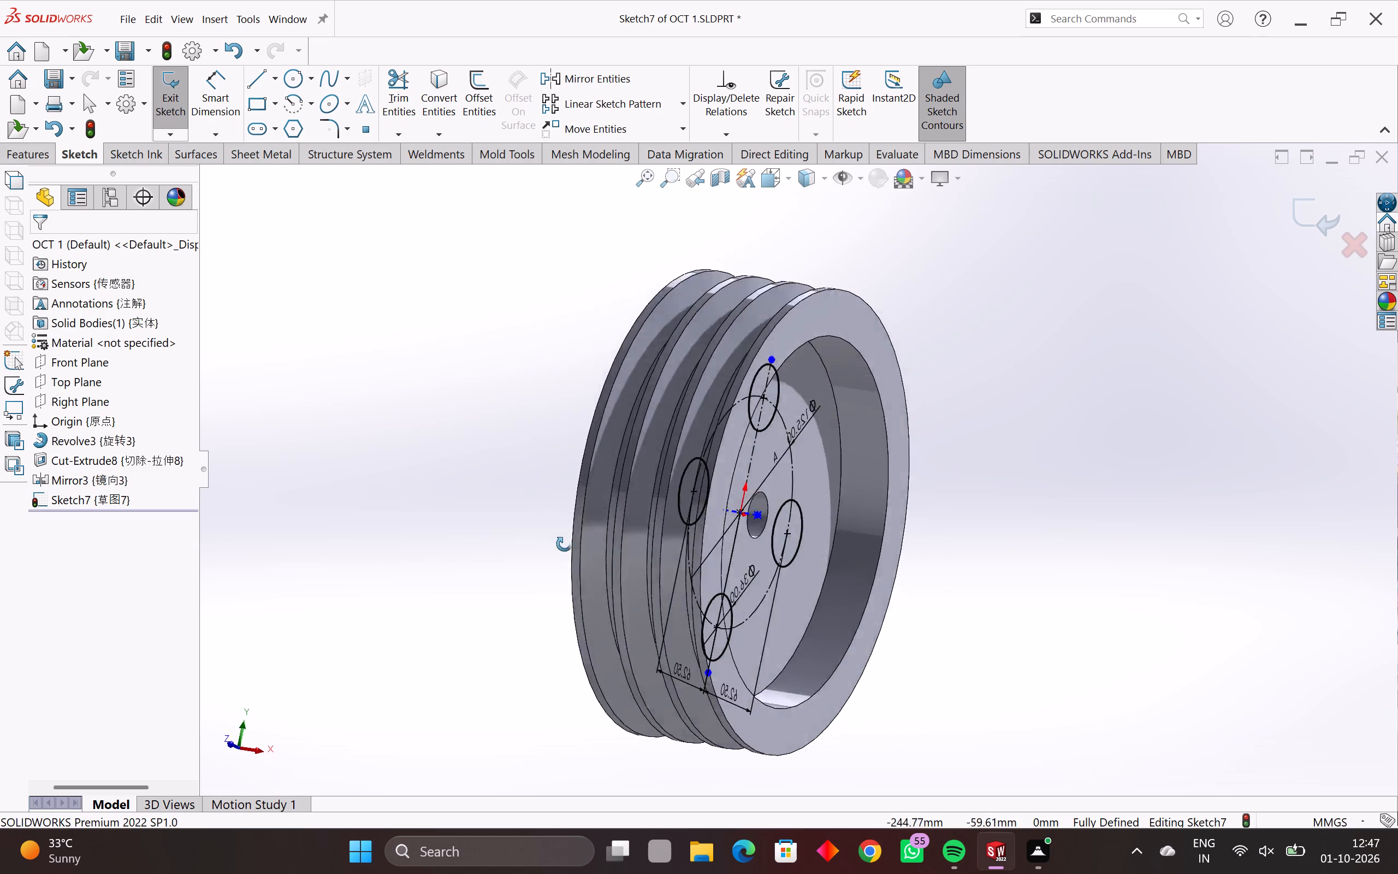
middle_click_drag(564, 544, 862, 621)
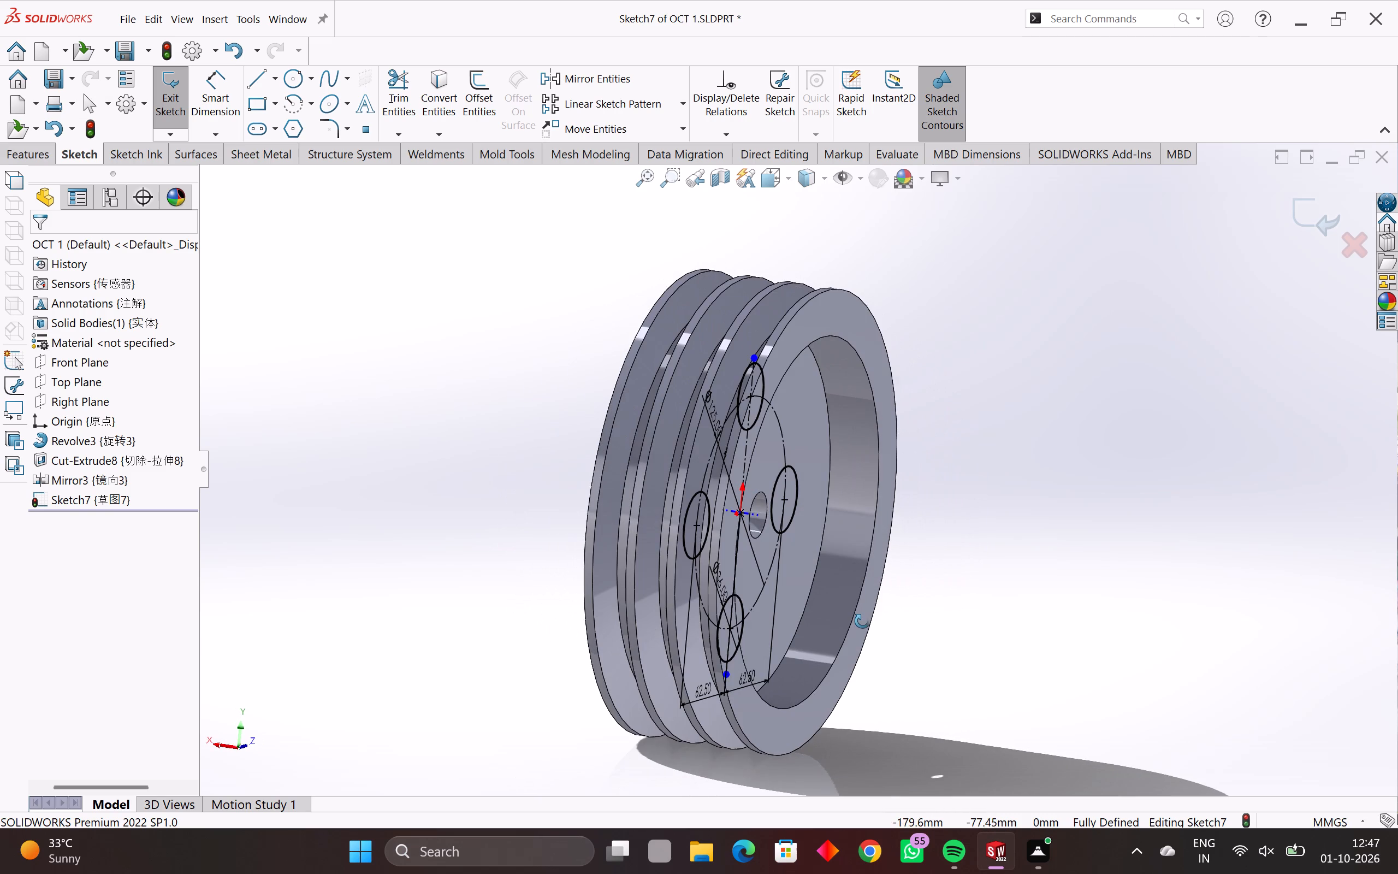
middle_click_drag(862, 621, 862, 622)
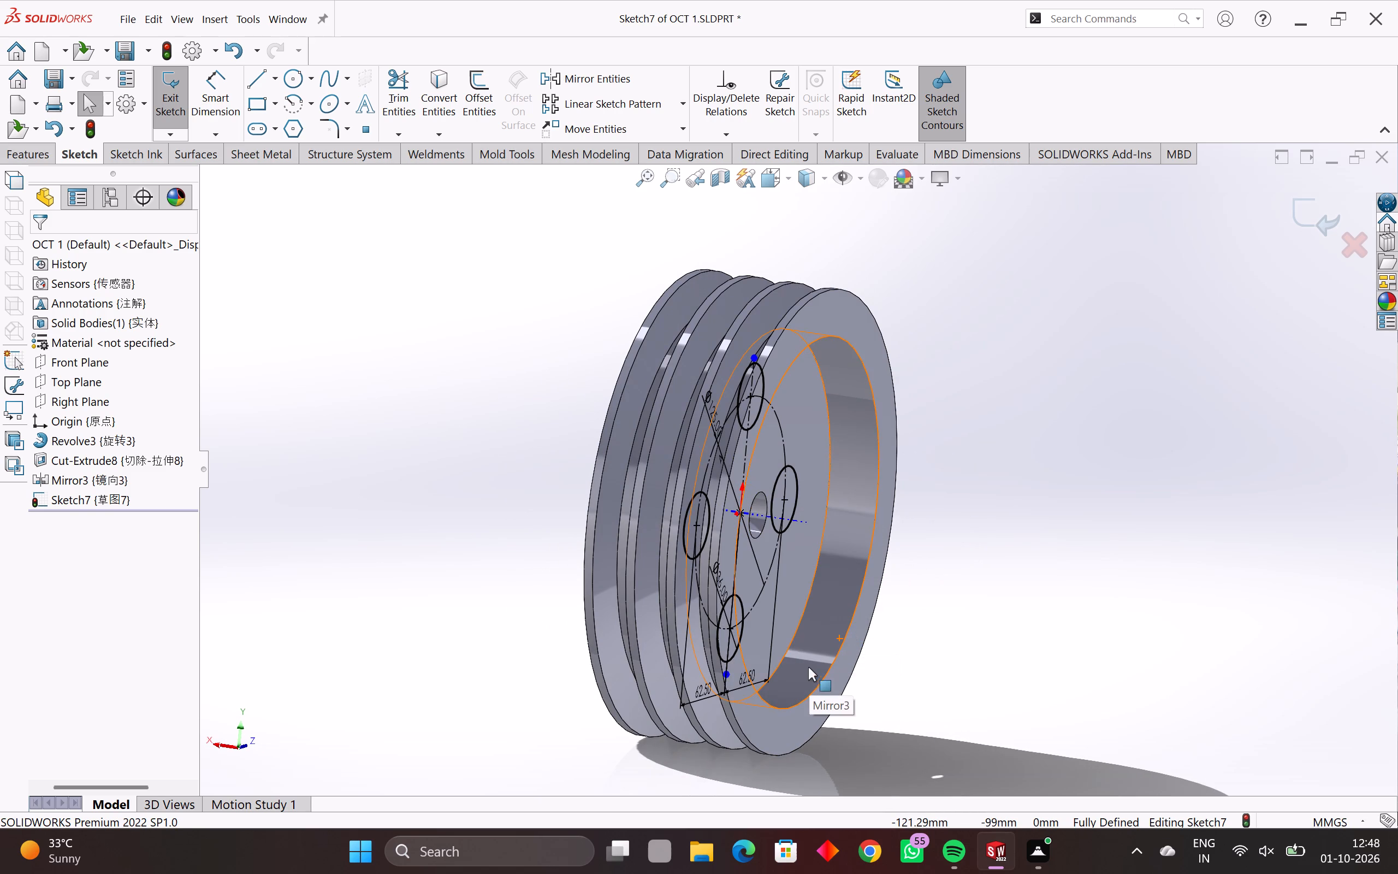
scroll(773, 610, "down", 1)
middle_click_drag(773, 610, 675, 598)
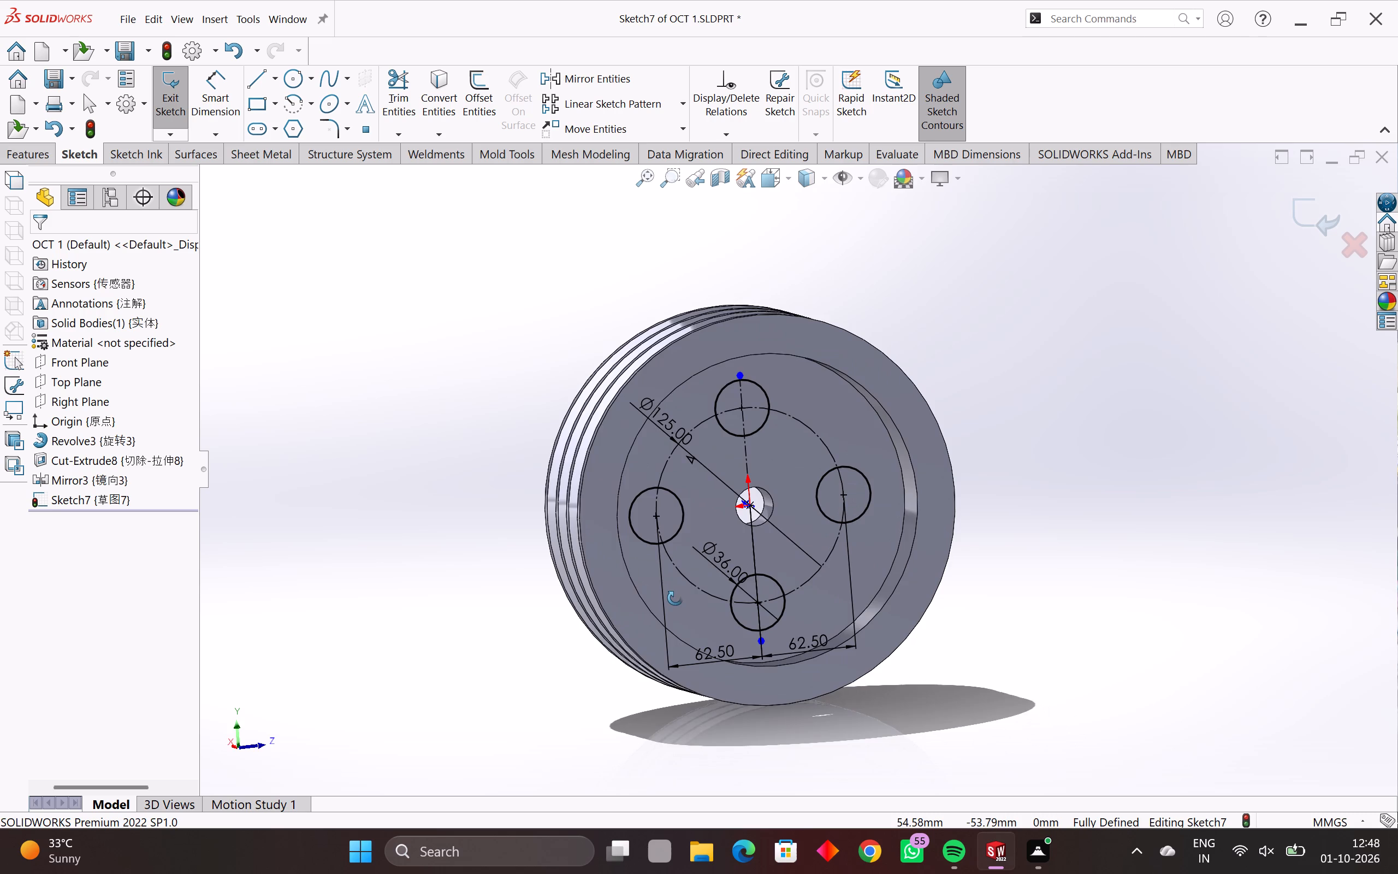
middle_click_drag(675, 598, 656, 575)
left_click(672, 494)
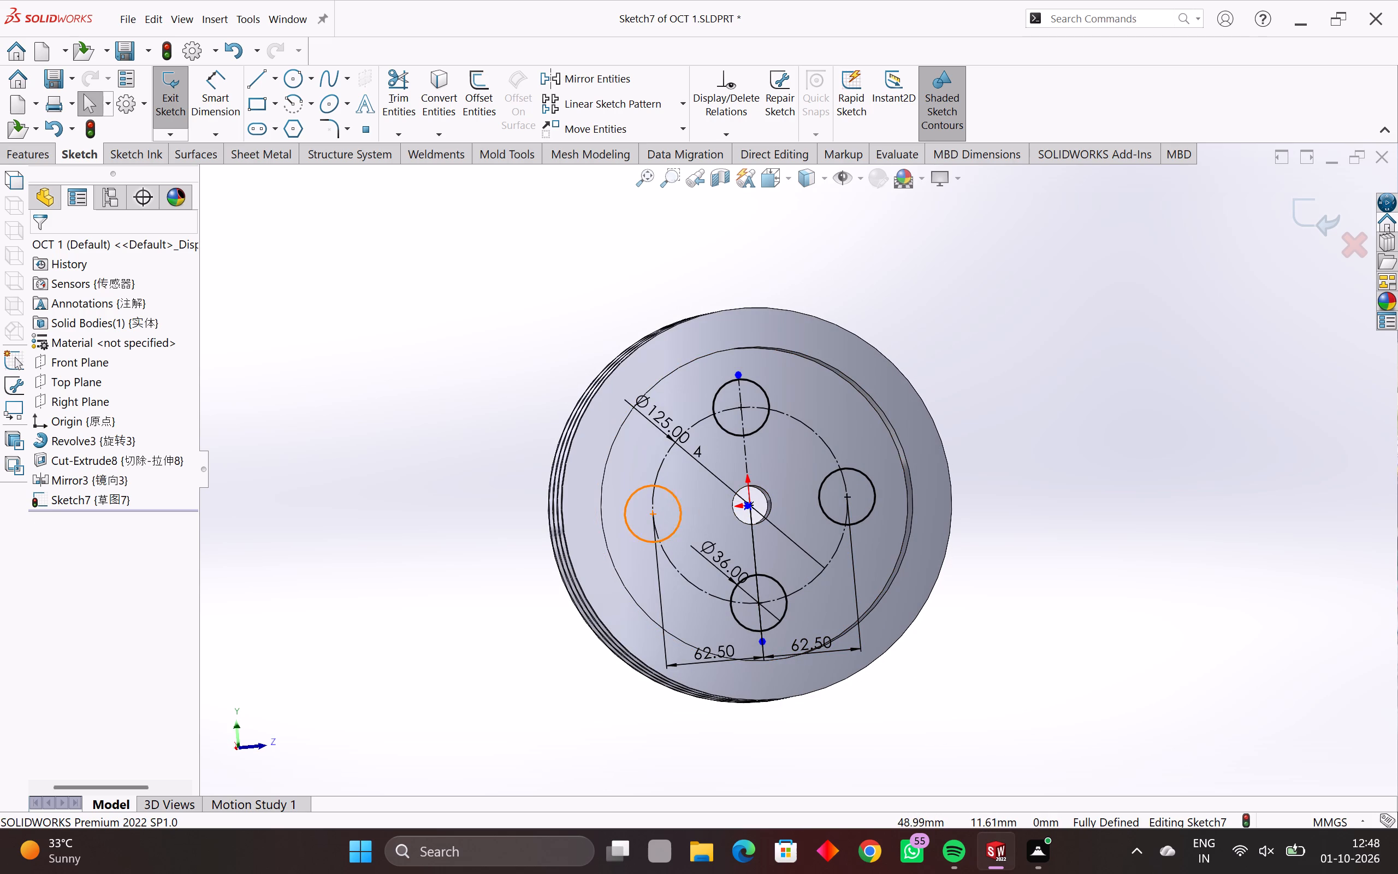
left_click(714, 403)
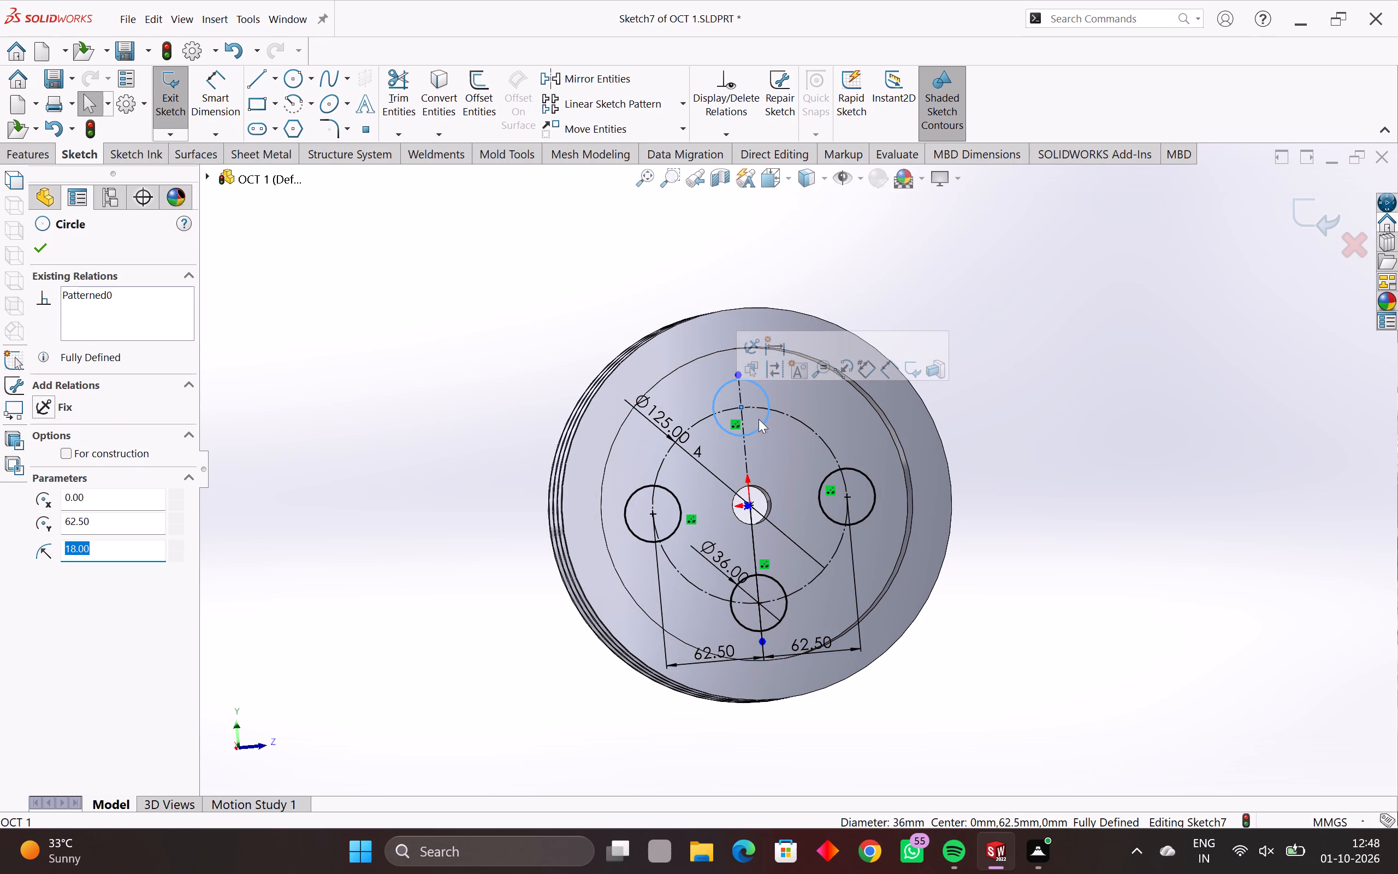
key("Escape")
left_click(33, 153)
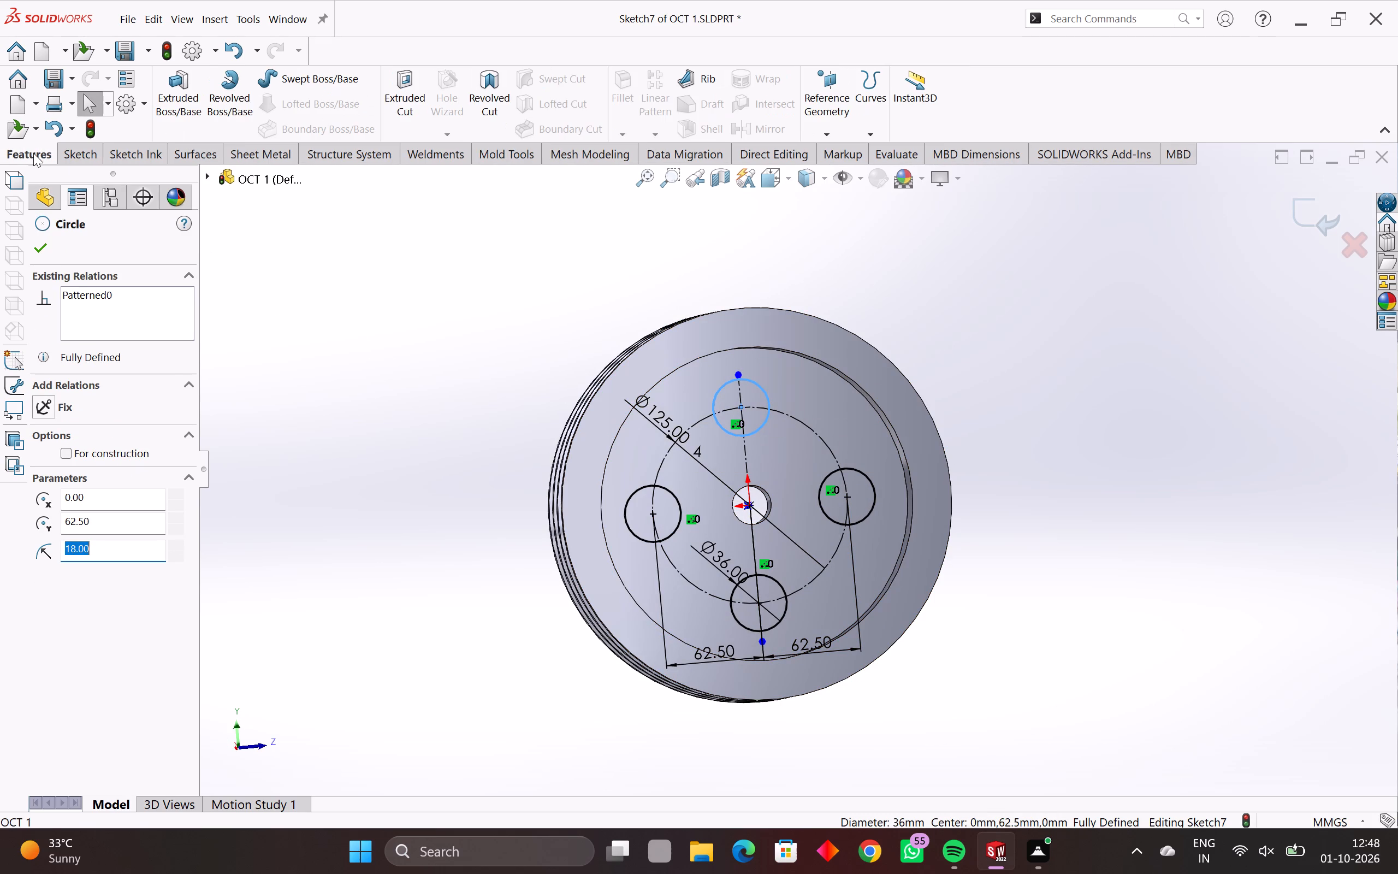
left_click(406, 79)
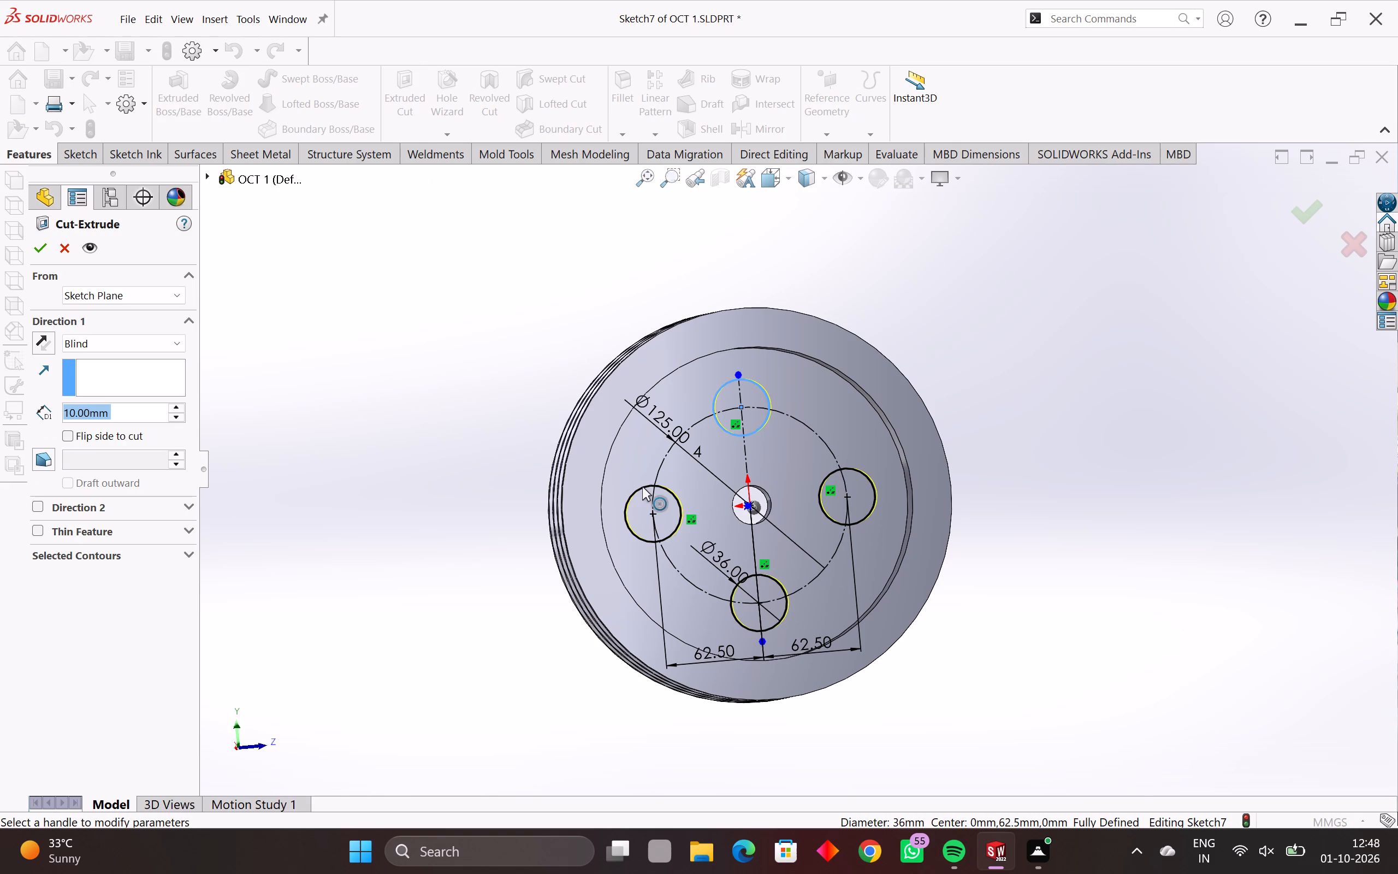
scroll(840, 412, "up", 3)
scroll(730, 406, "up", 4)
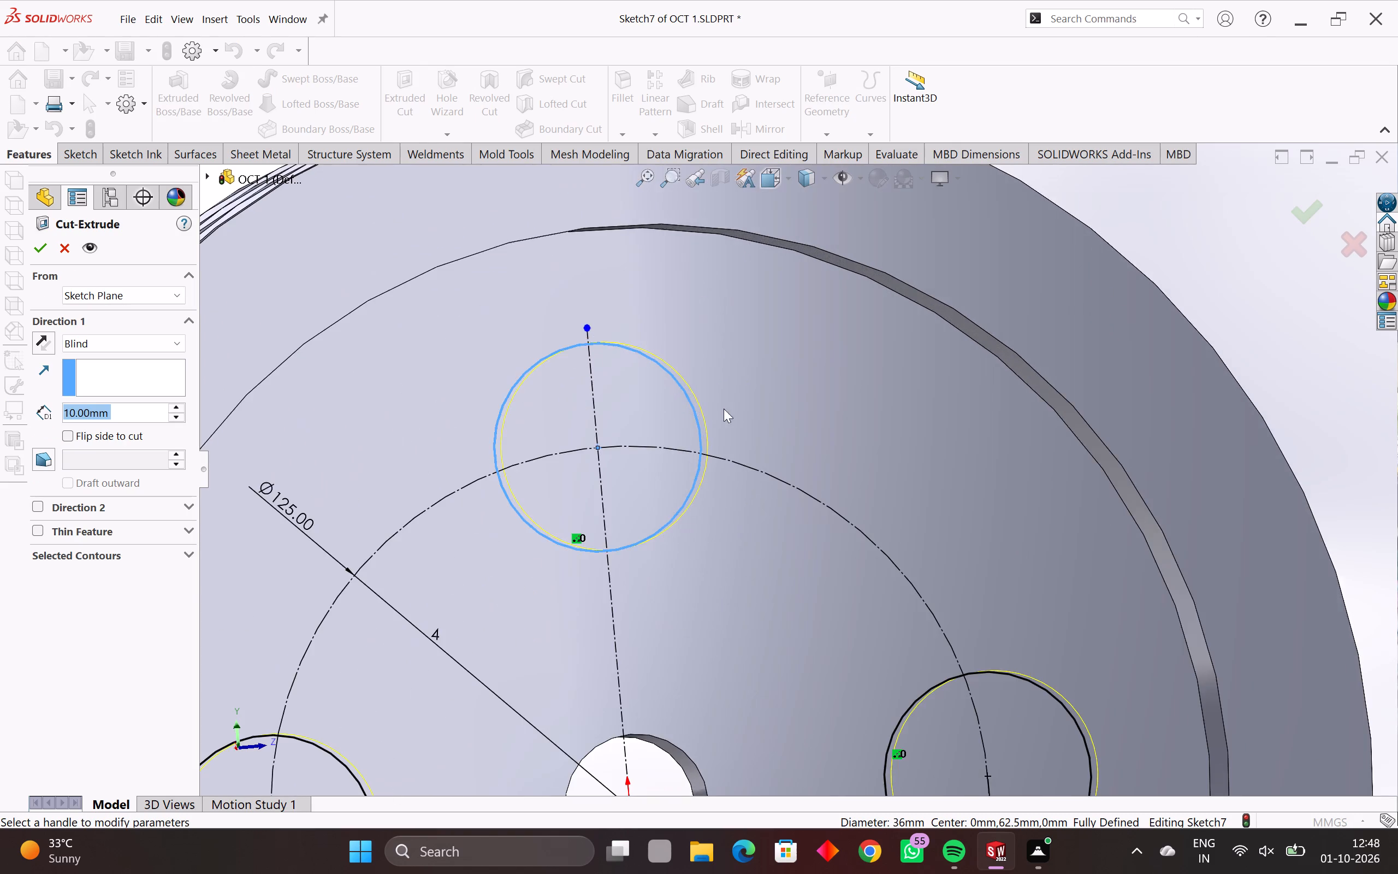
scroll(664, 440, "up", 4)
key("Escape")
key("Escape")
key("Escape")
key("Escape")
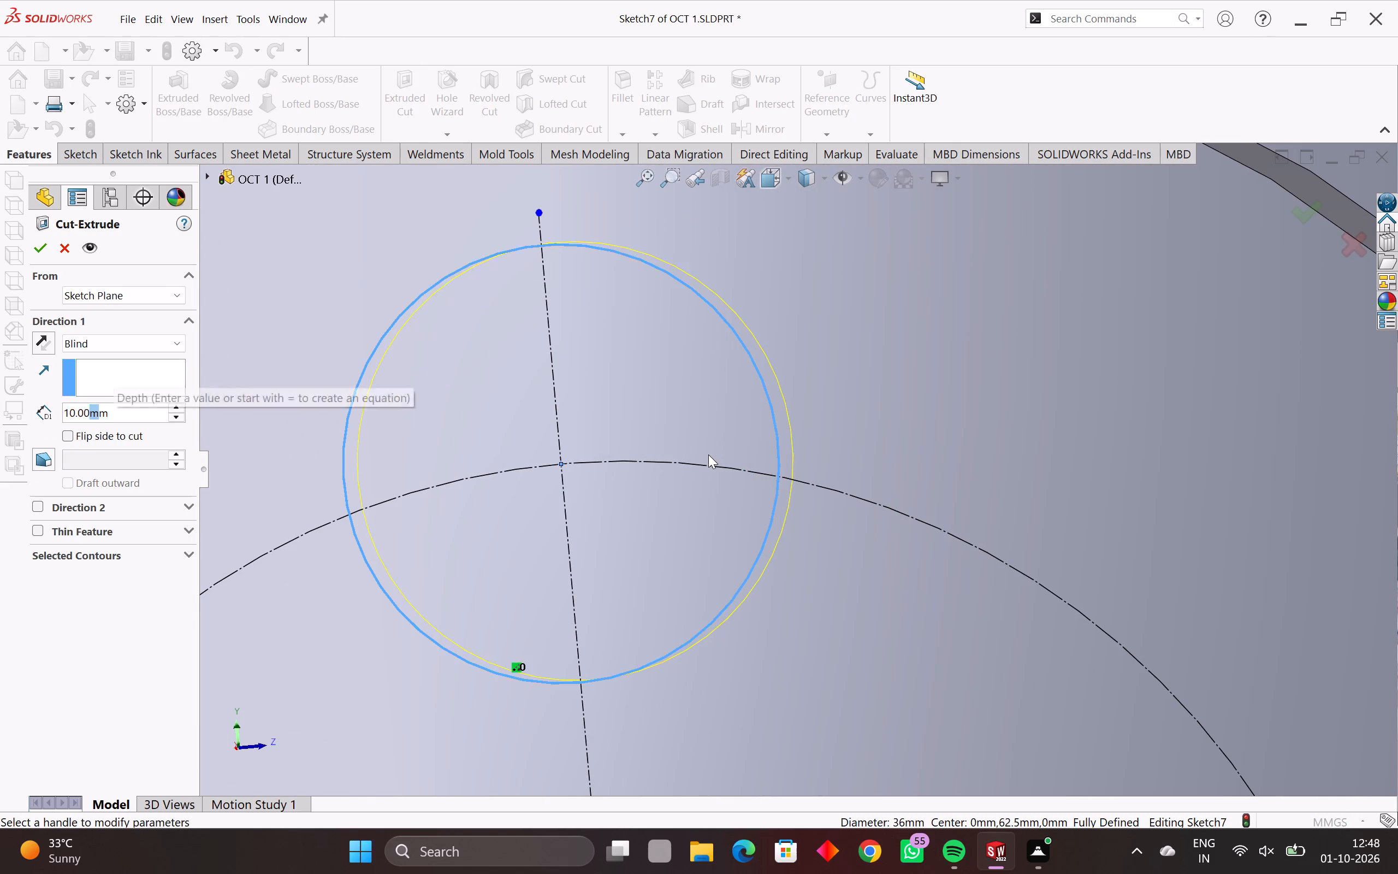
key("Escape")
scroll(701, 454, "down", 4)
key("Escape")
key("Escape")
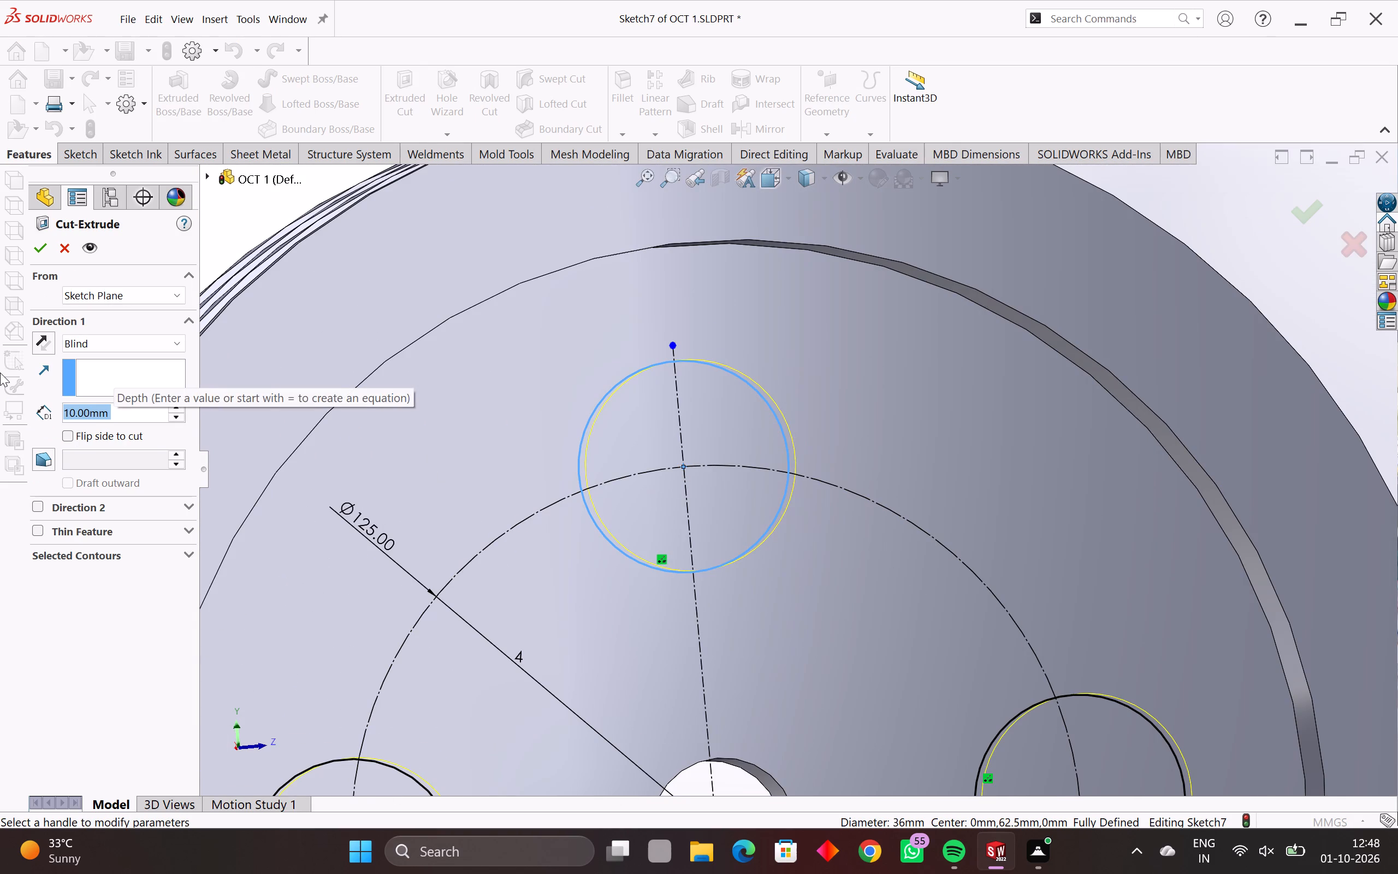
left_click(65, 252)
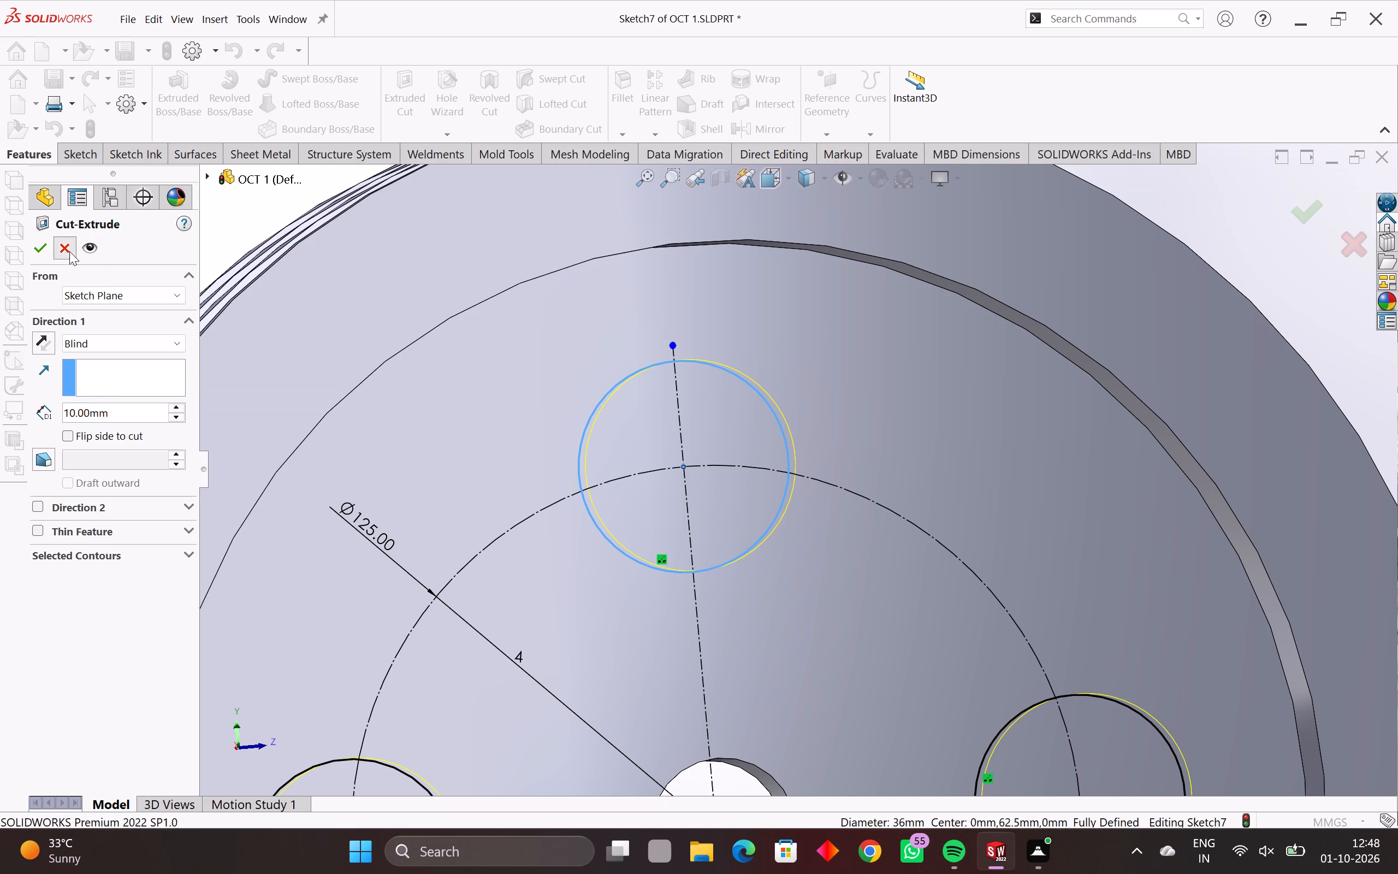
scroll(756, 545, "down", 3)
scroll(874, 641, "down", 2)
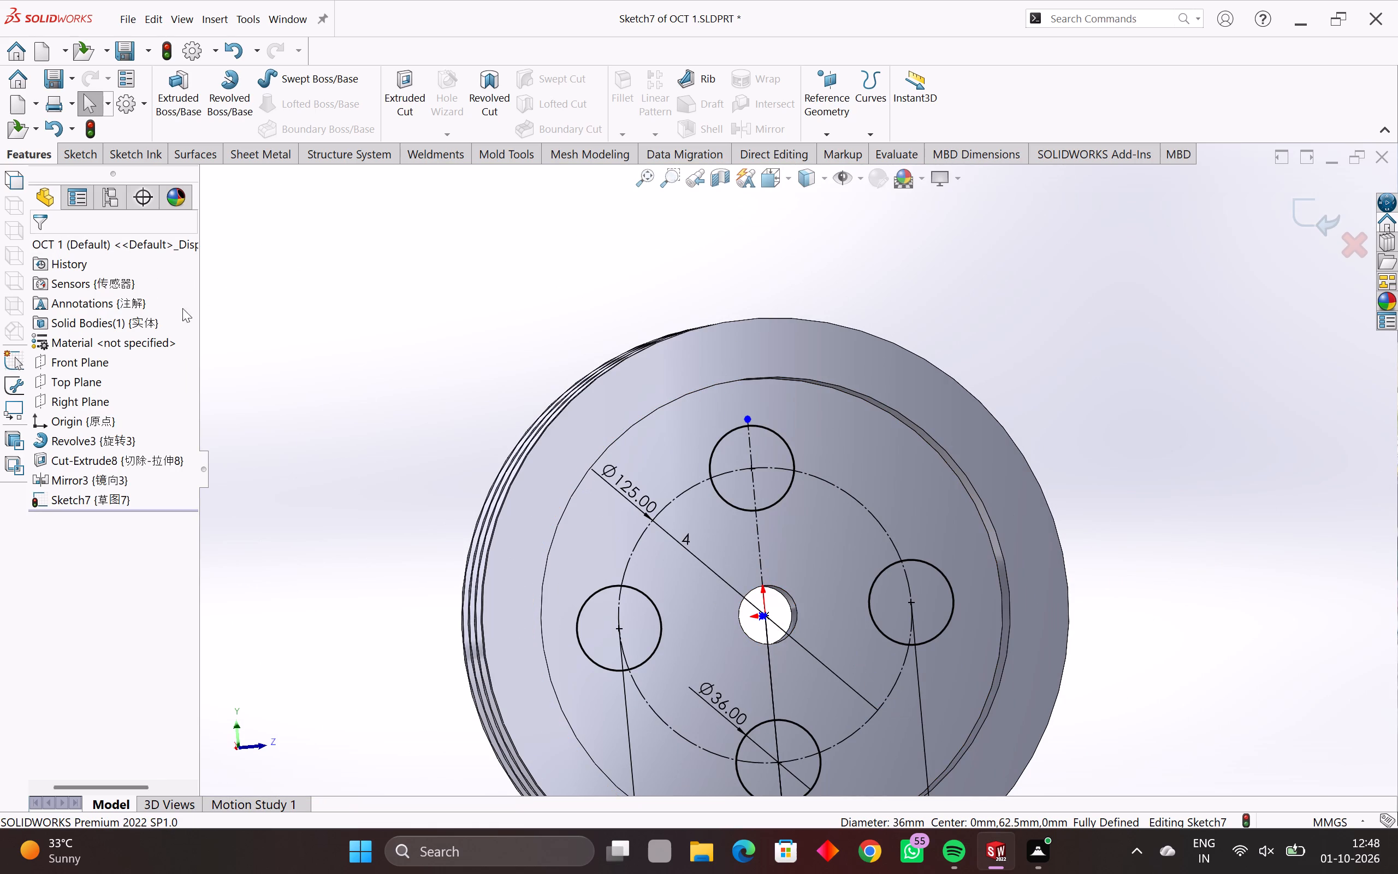
Cut the four circles through the pulley web with a Mid Plane extruded cut 22 mm deep.
left_click(402, 91)
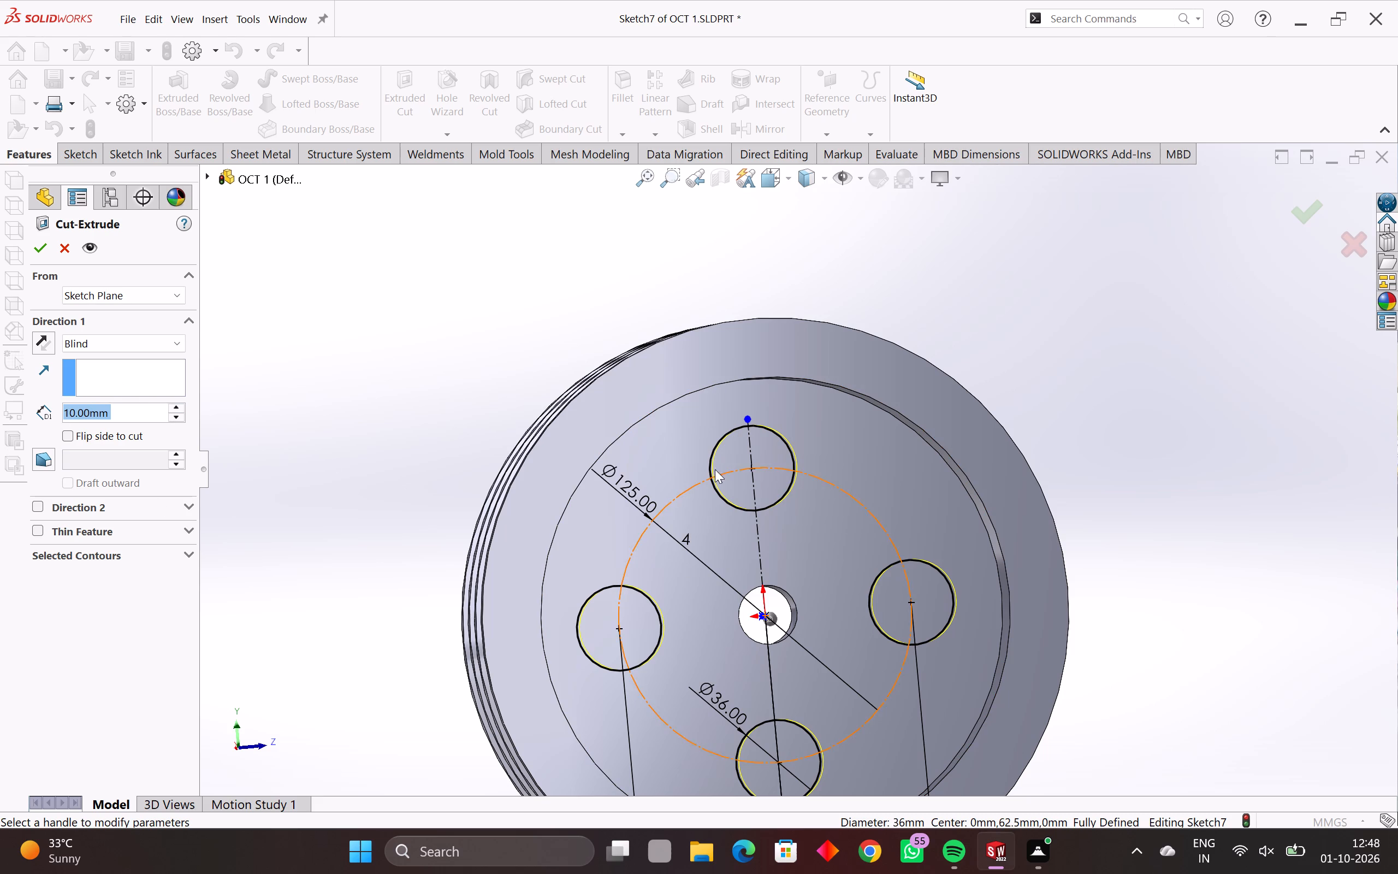
left_click(714, 444)
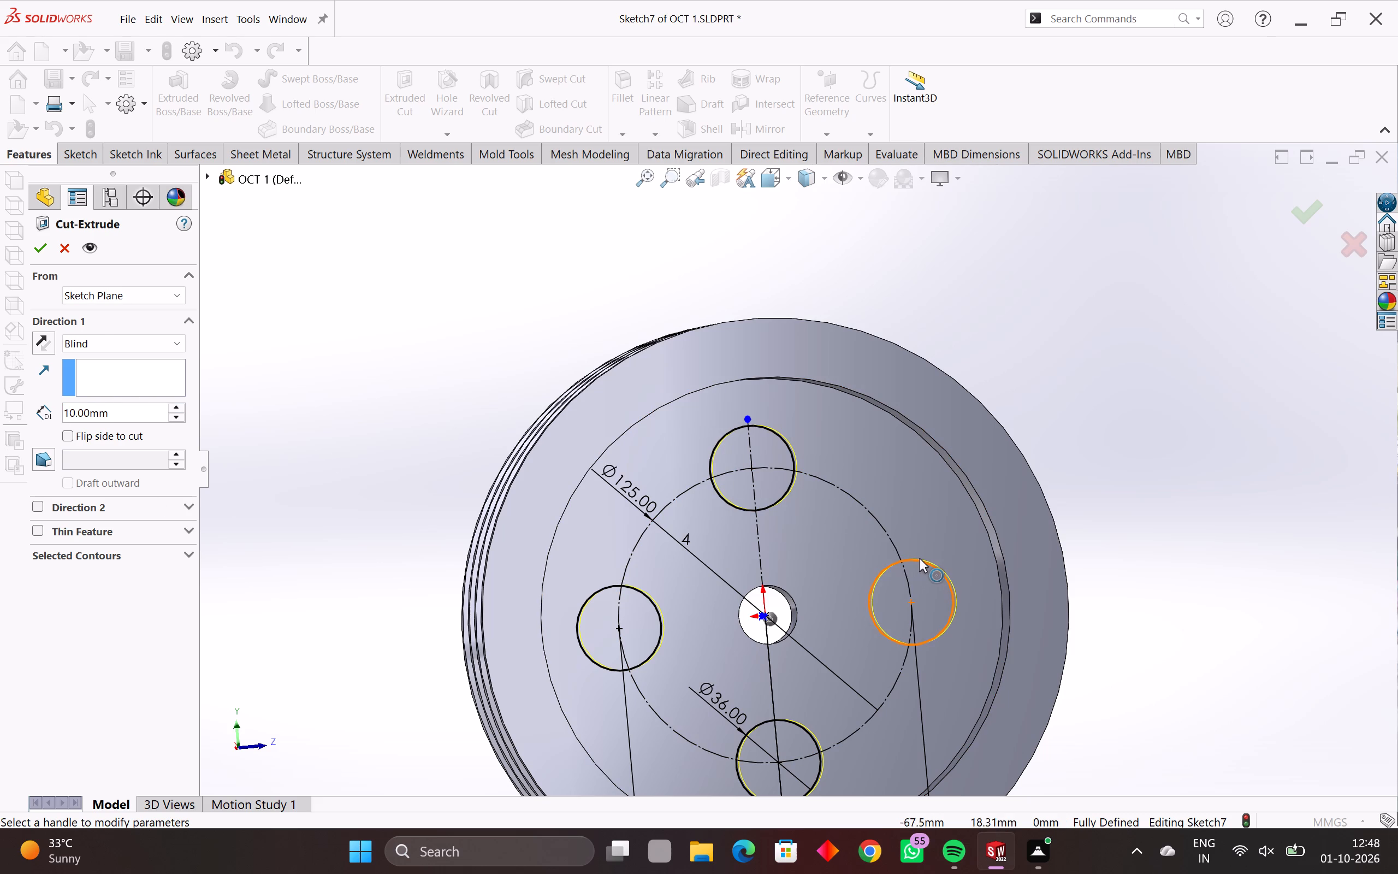
left_click(919, 558)
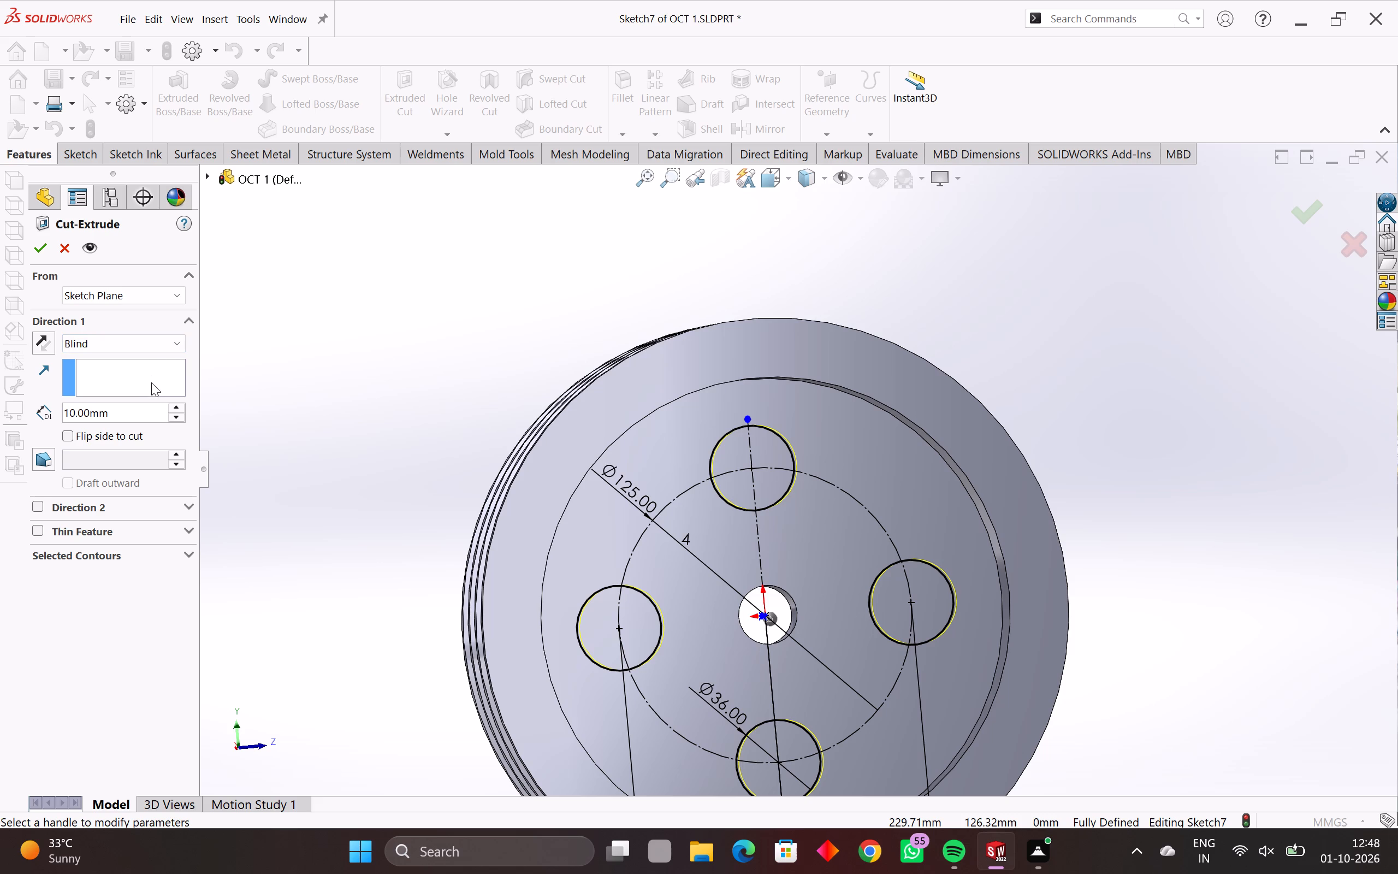
scroll(709, 681, "down", 1)
middle_click_drag(712, 681, 846, 694)
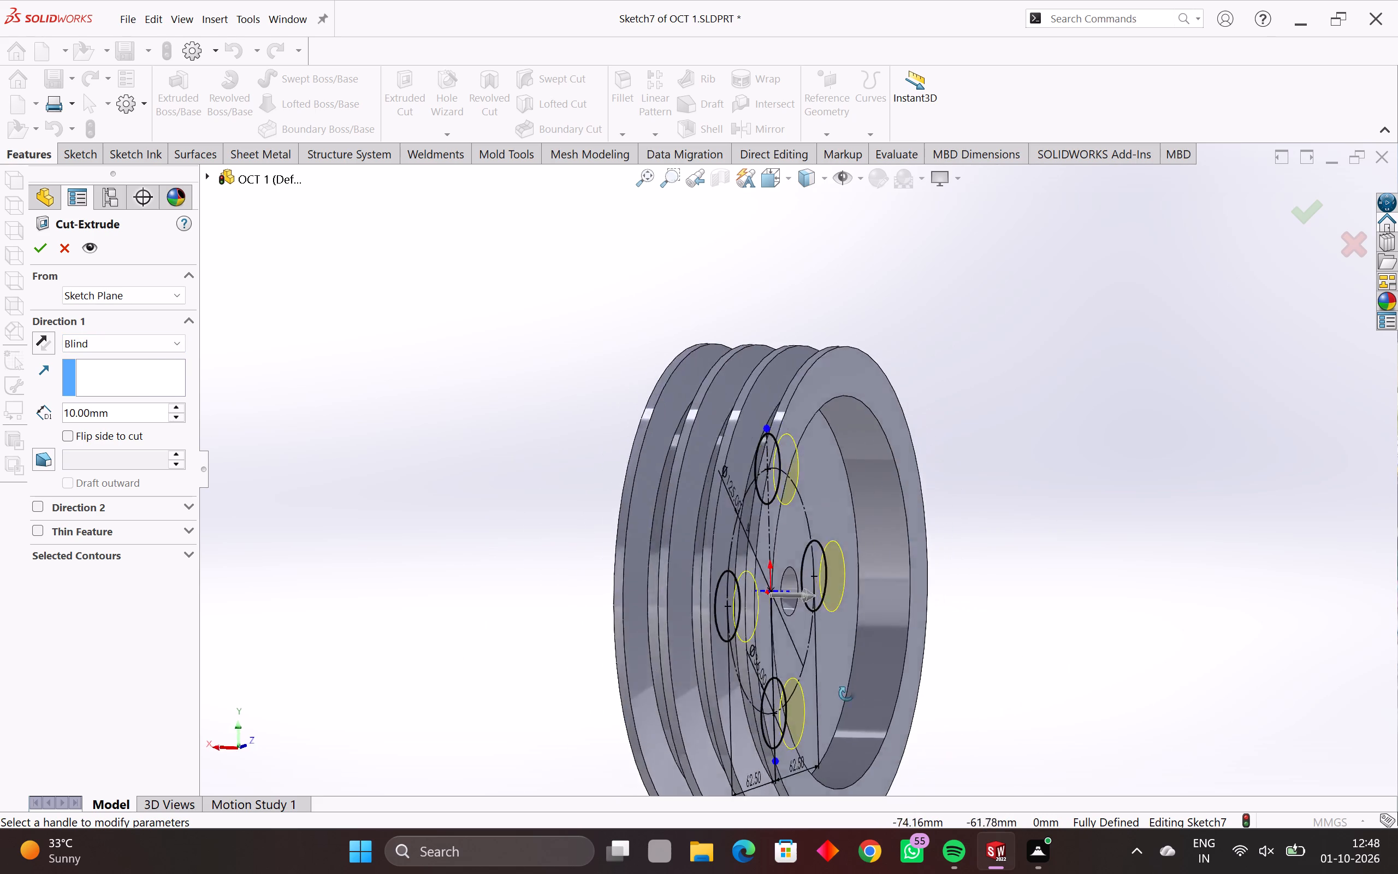
middle_click_drag(846, 694, 909, 696)
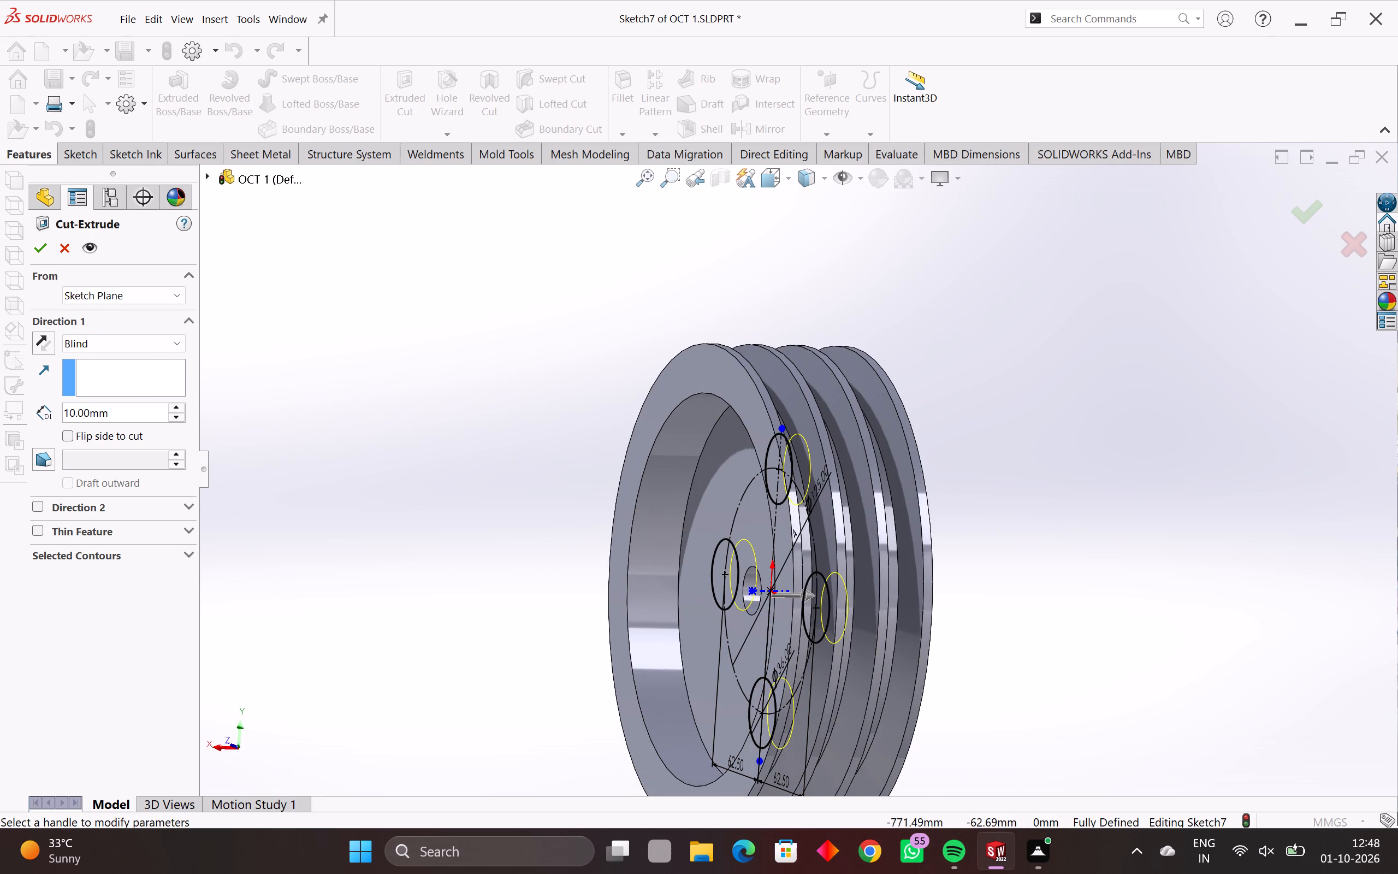
left_click_drag(126, 414, 0, 417)
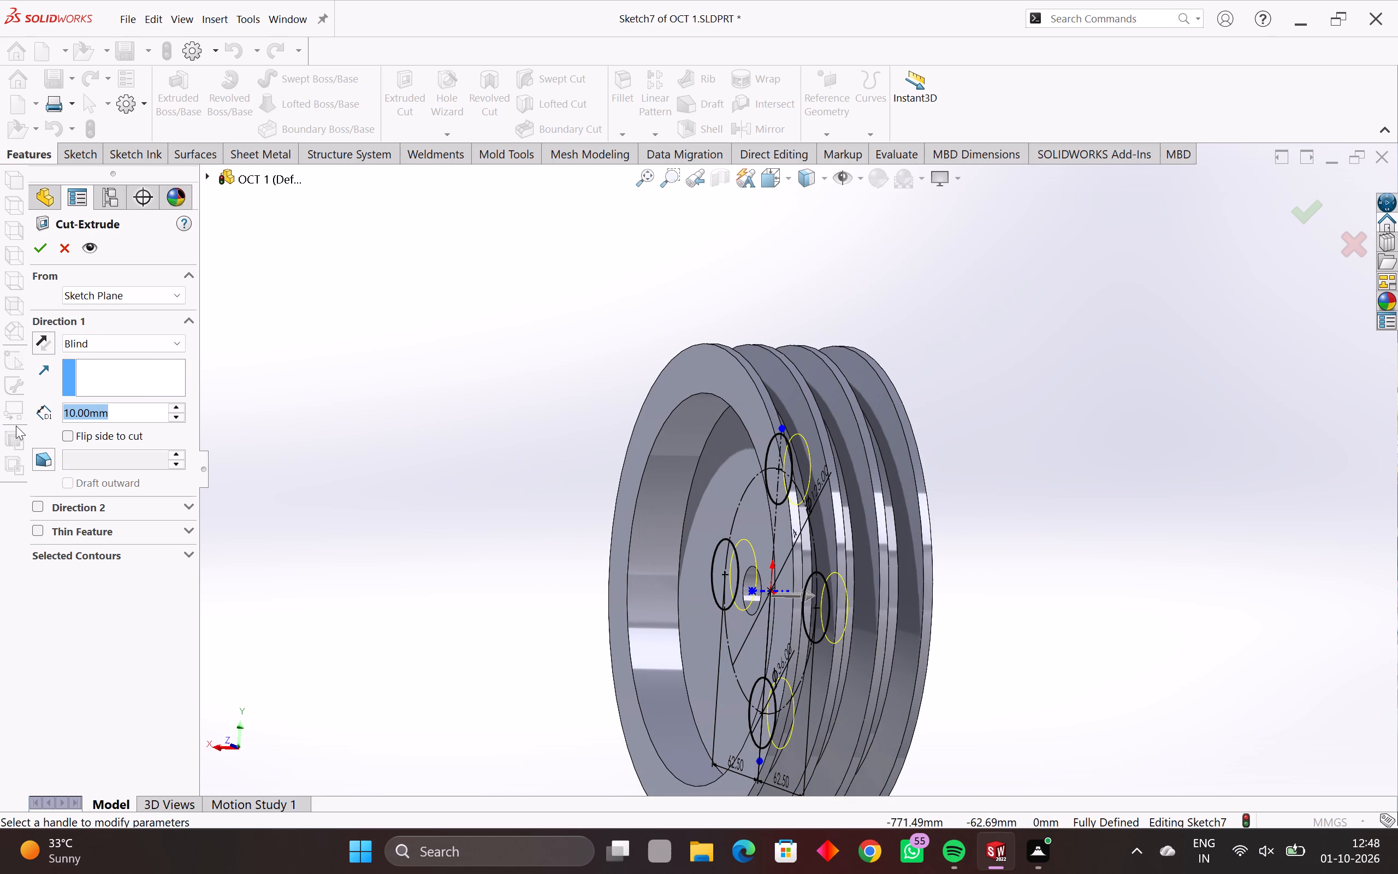
type("22")
key("Return")
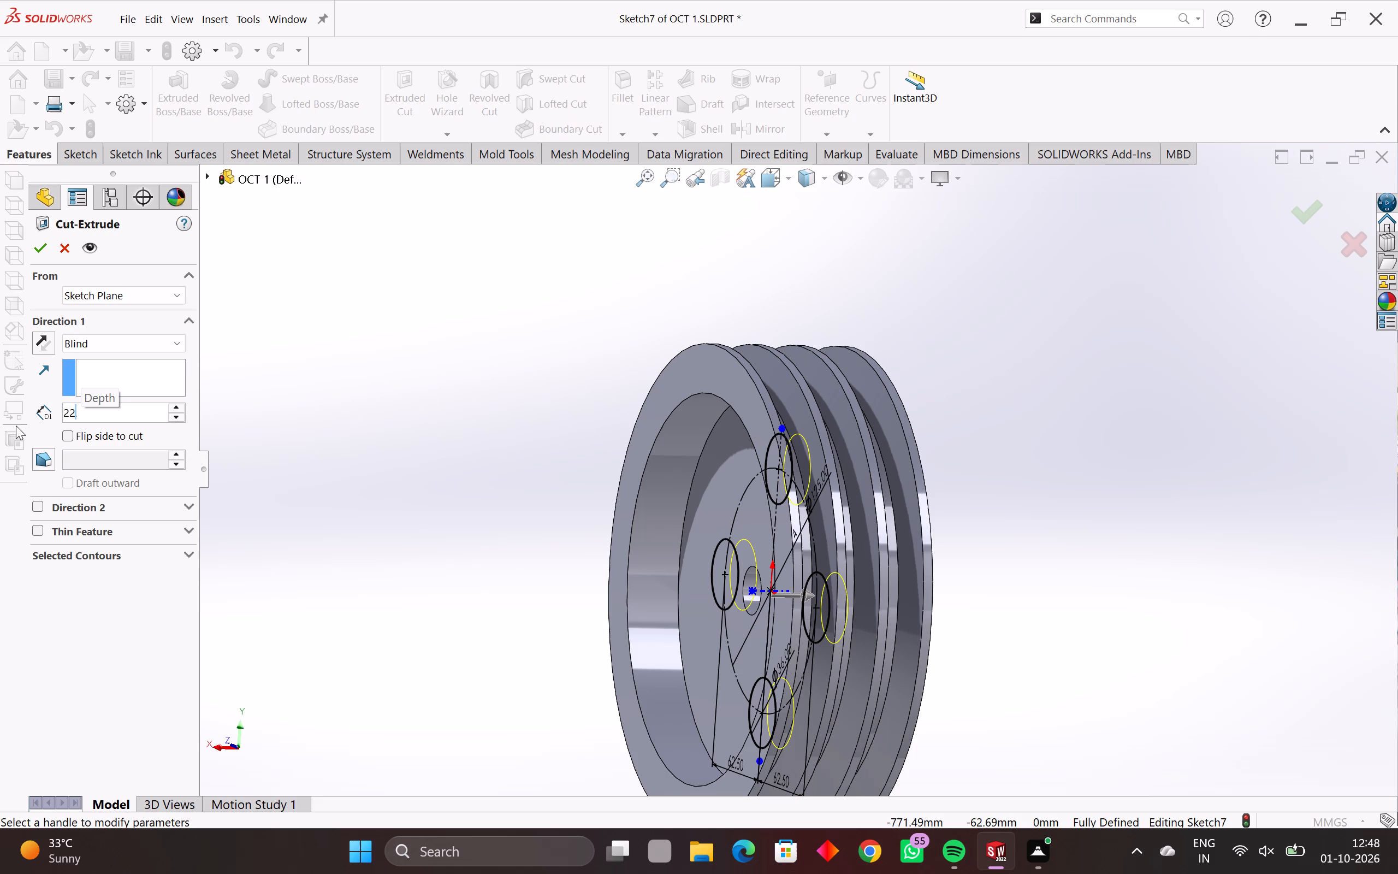
middle_click_drag(337, 530, 153, 521)
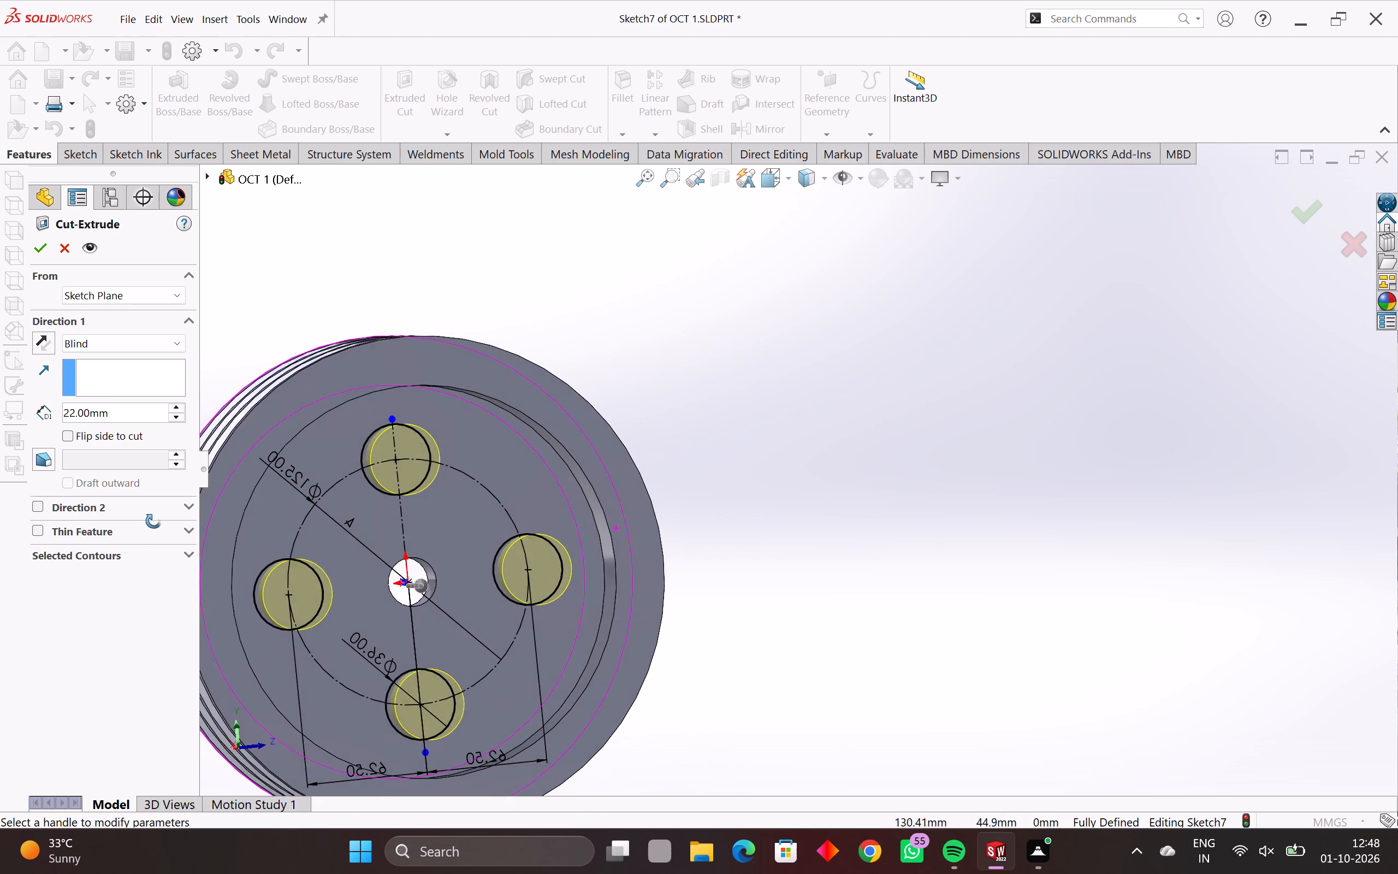
middle_click_drag(153, 521, 303, 566)
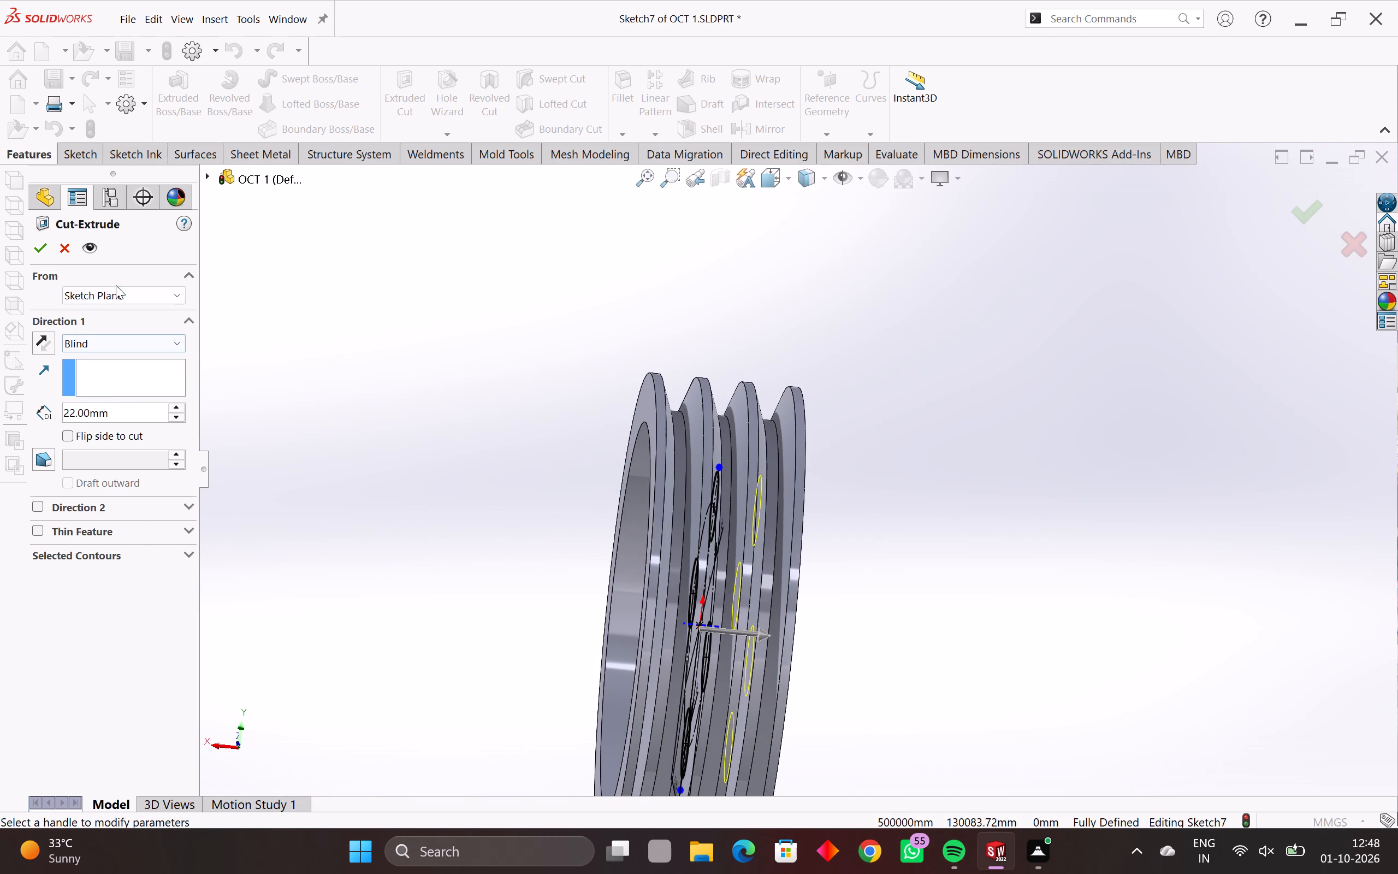
left_click(141, 345)
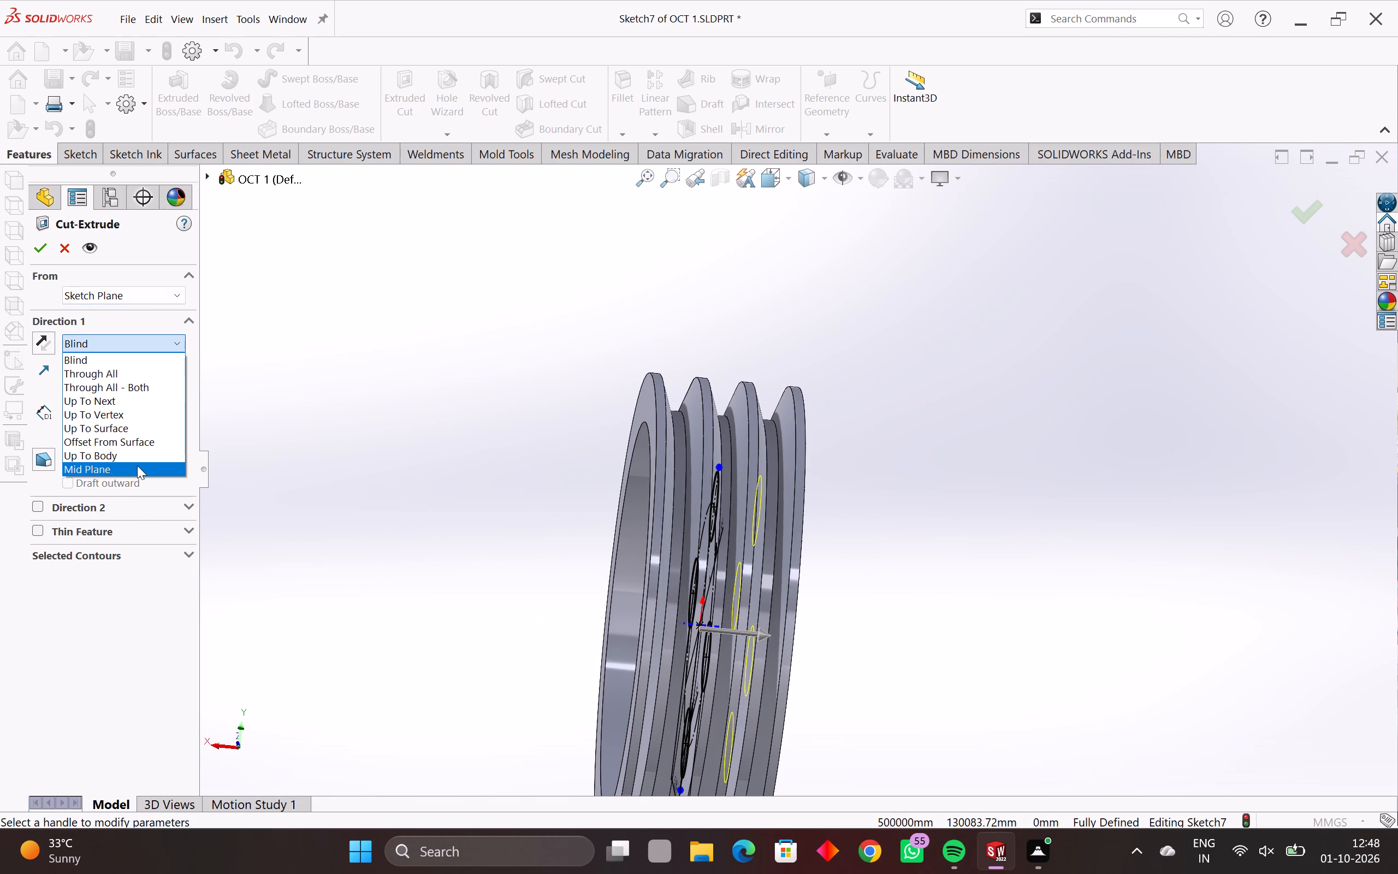
left_click(137, 471)
middle_click_drag(470, 566, 437, 581)
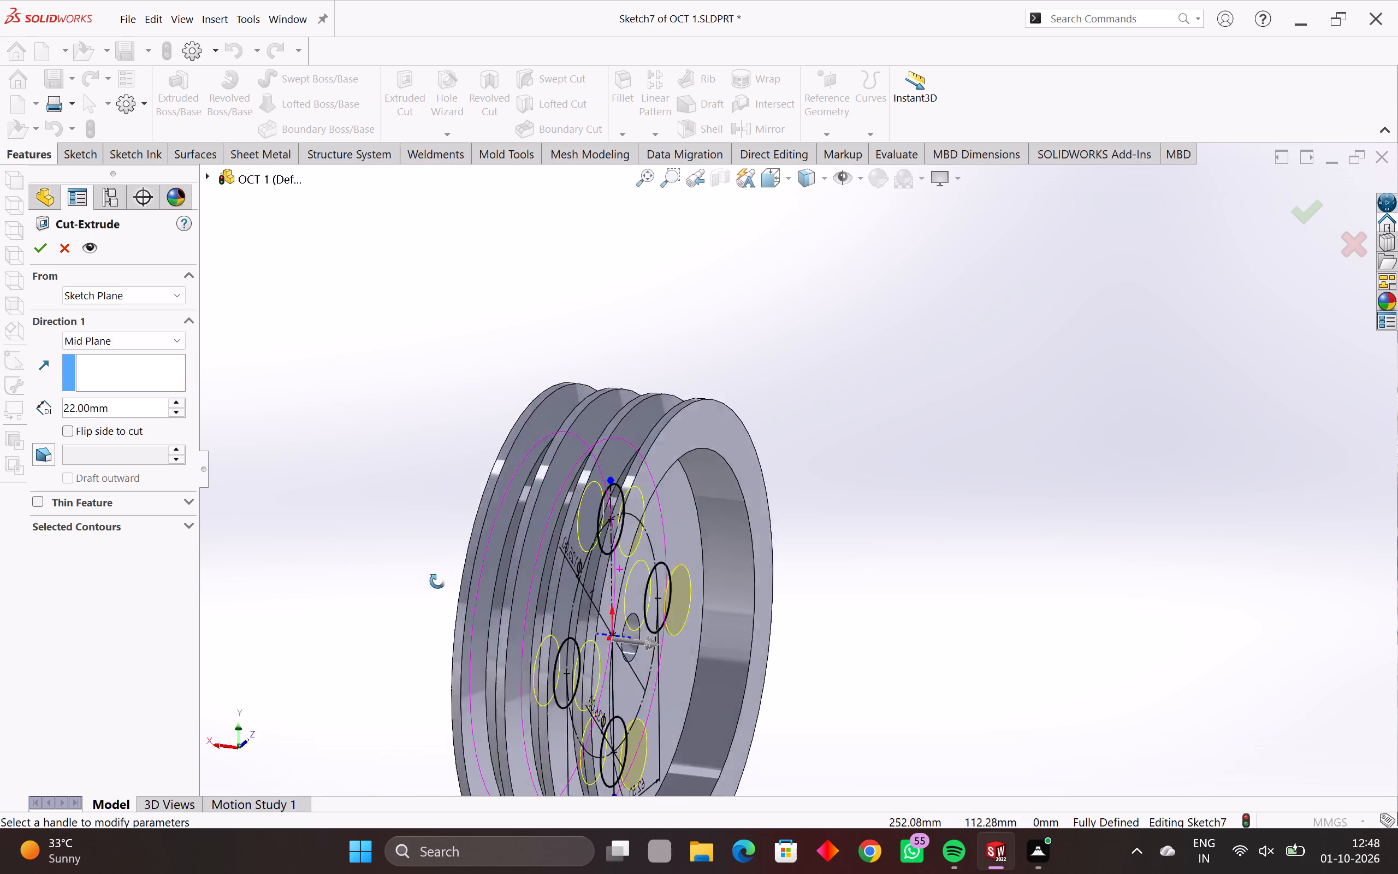
middle_click_drag(437, 581, 469, 632)
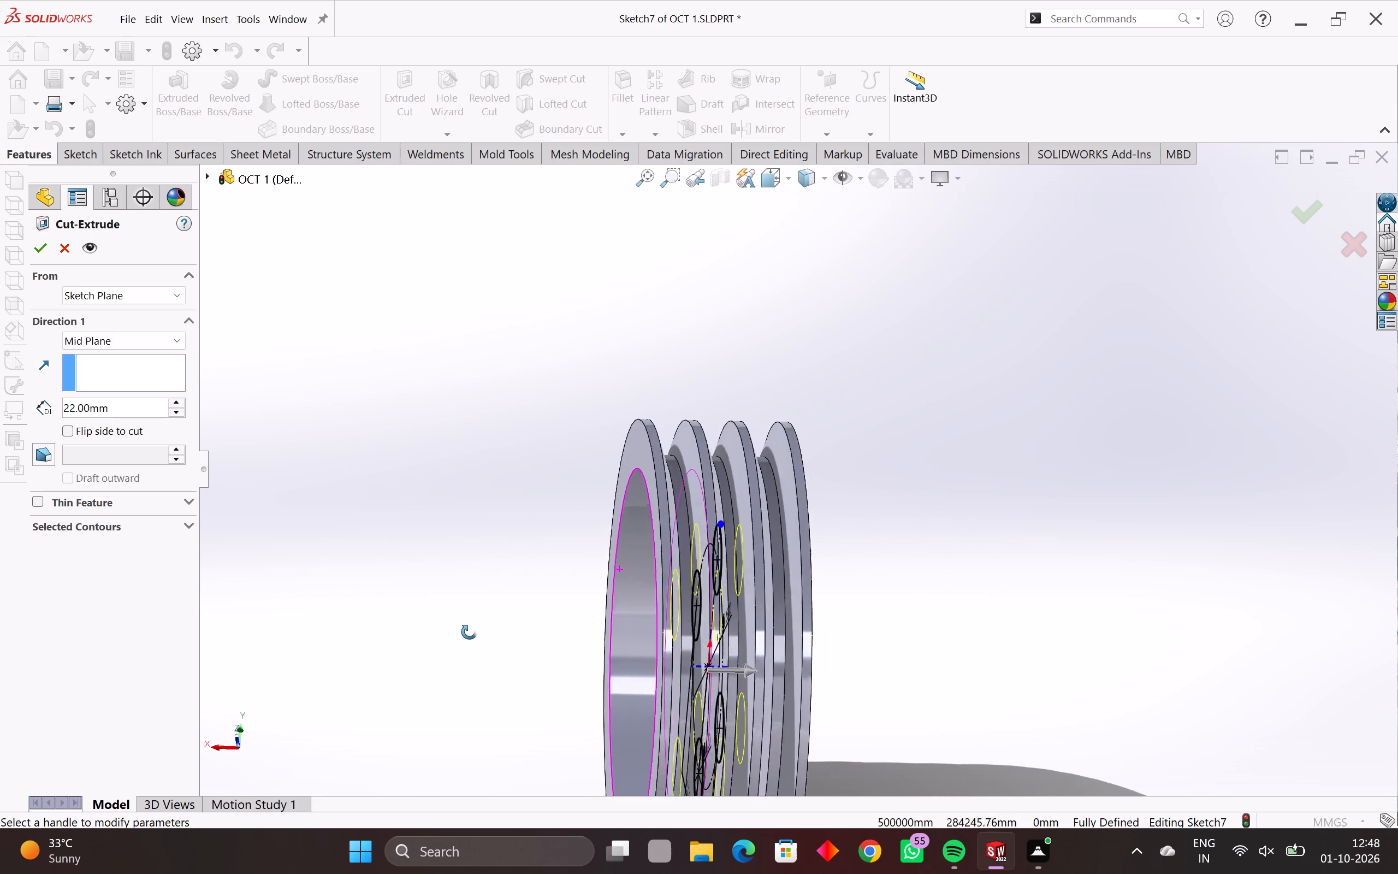
middle_click_drag(469, 632, 444, 637)
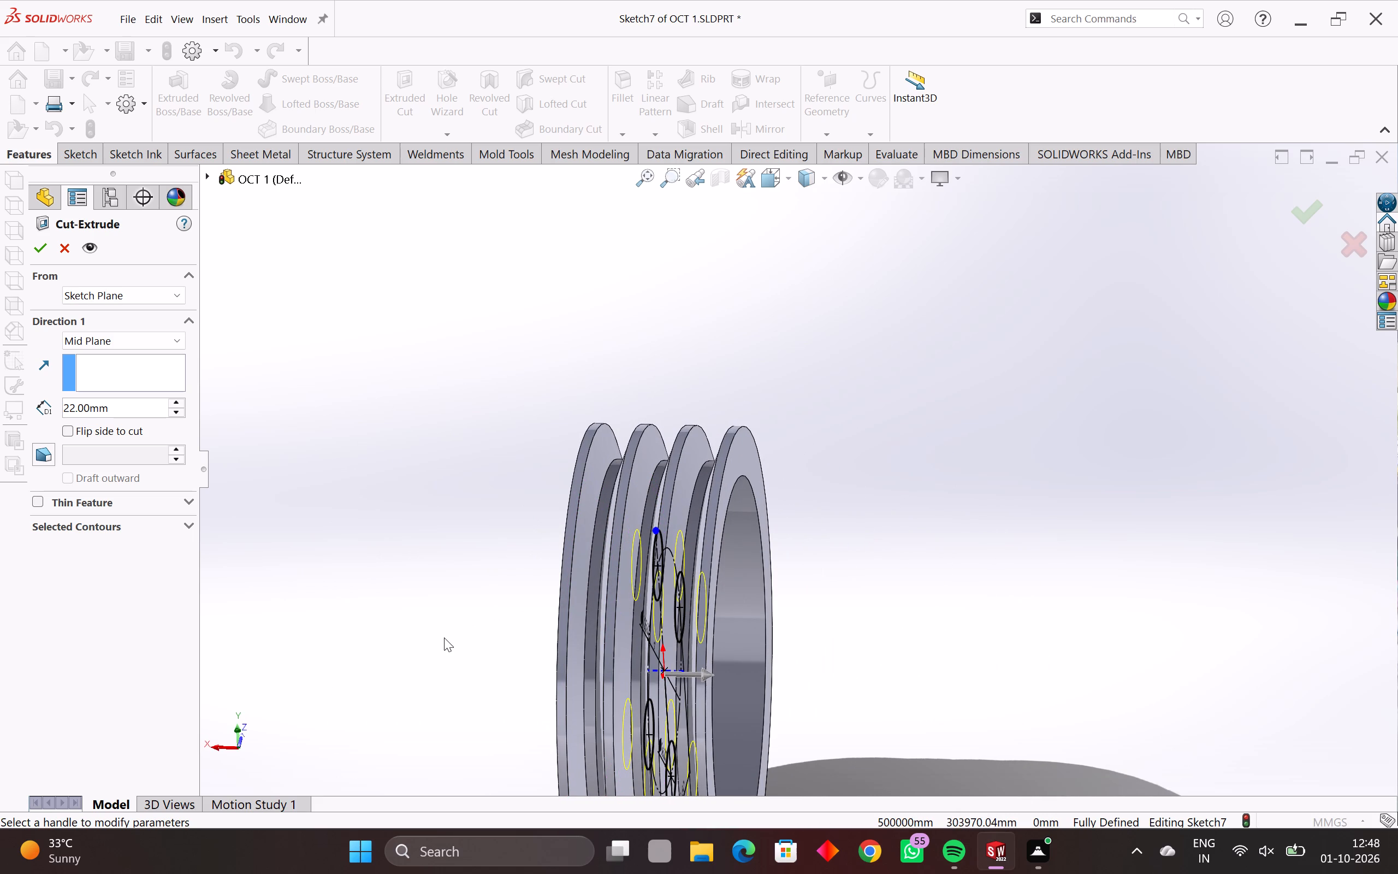
left_click(40, 245)
middle_click_drag(648, 606, 461, 598)
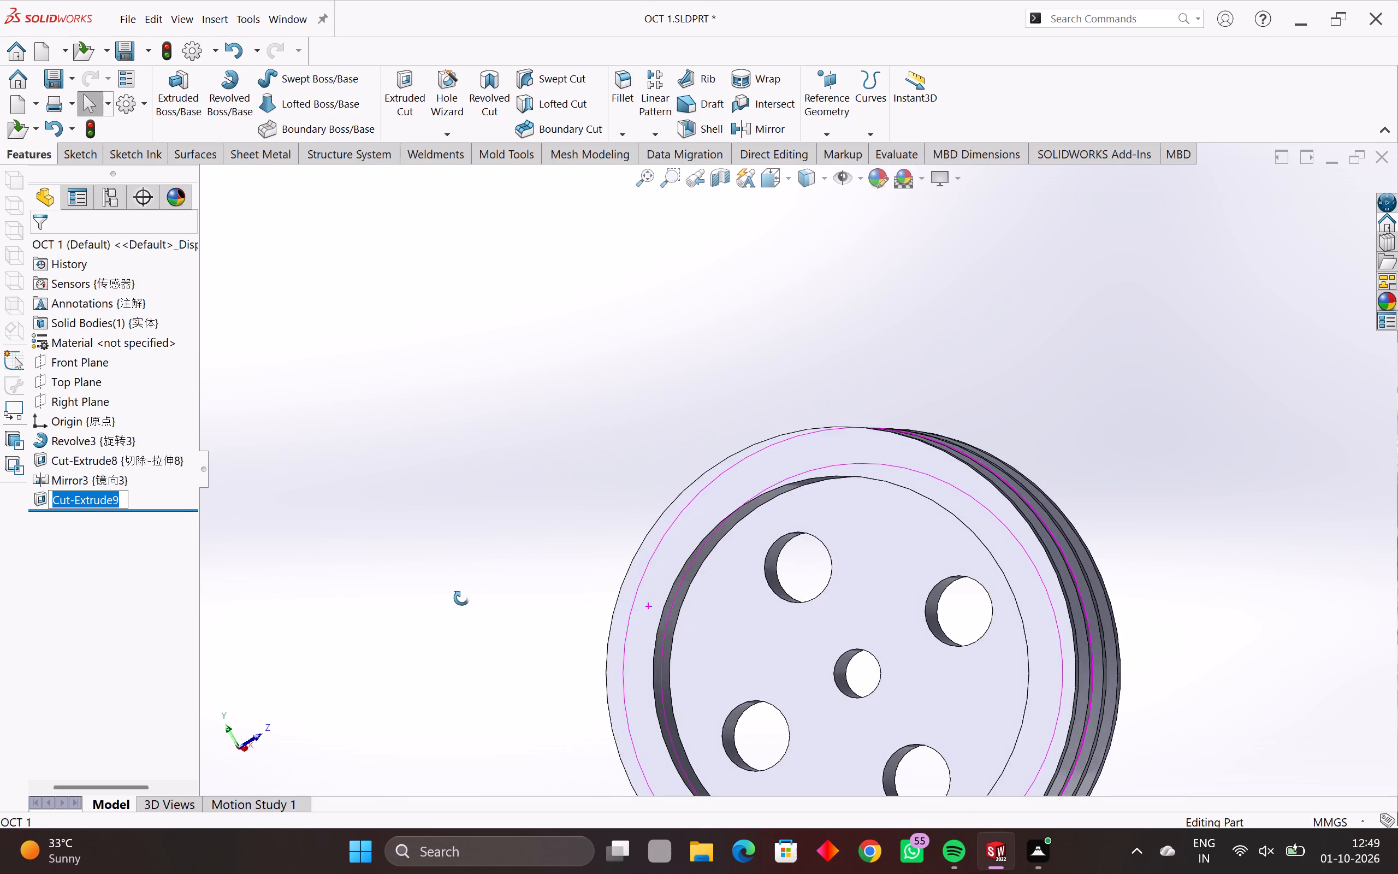
Examine the four holes, the recesses and the grooved rim from both sides of the pulley.
middle_click_drag(461, 598, 887, 731)
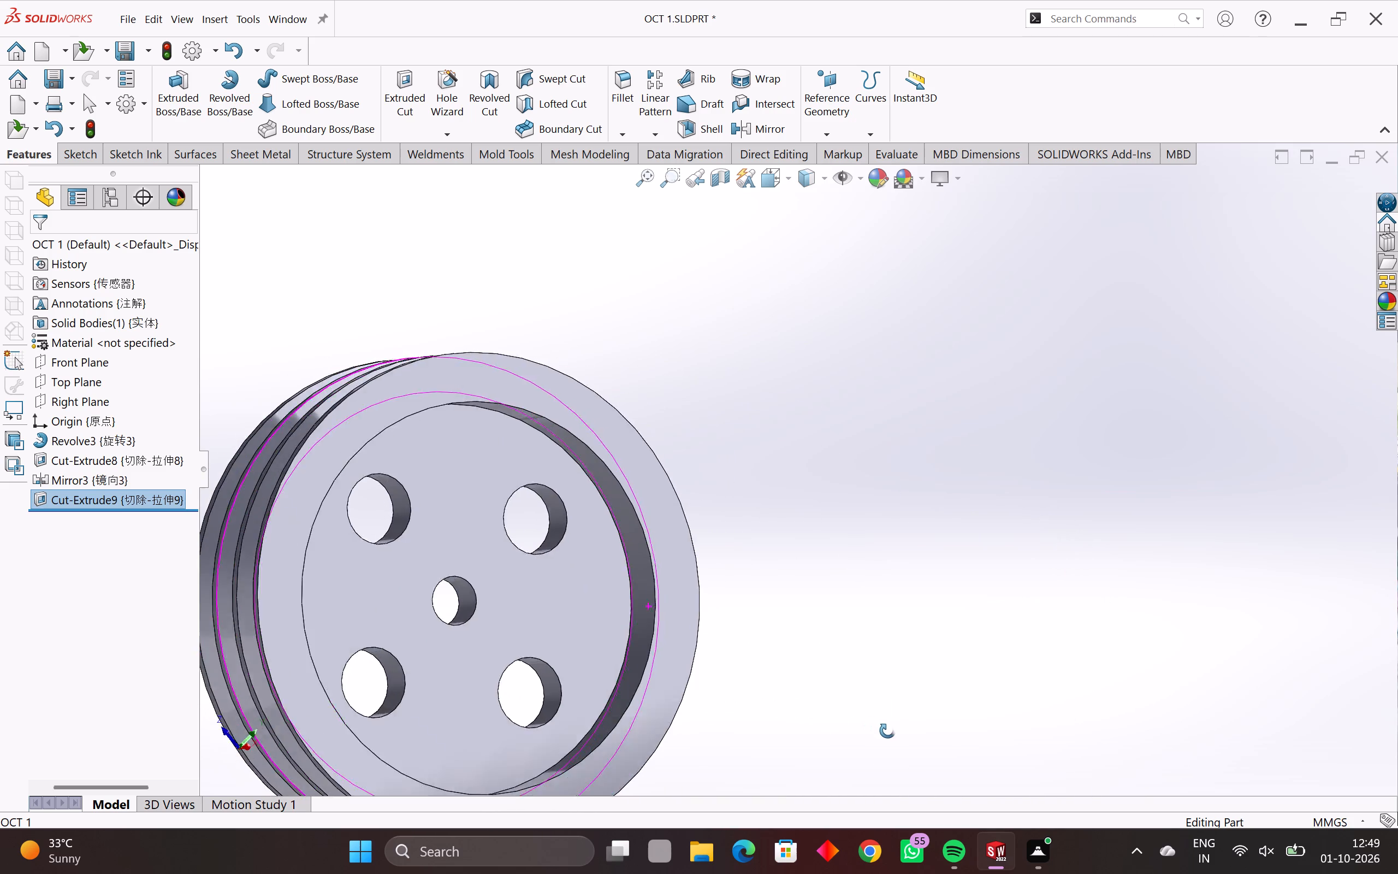
middle_click_drag(887, 731, 513, 783)
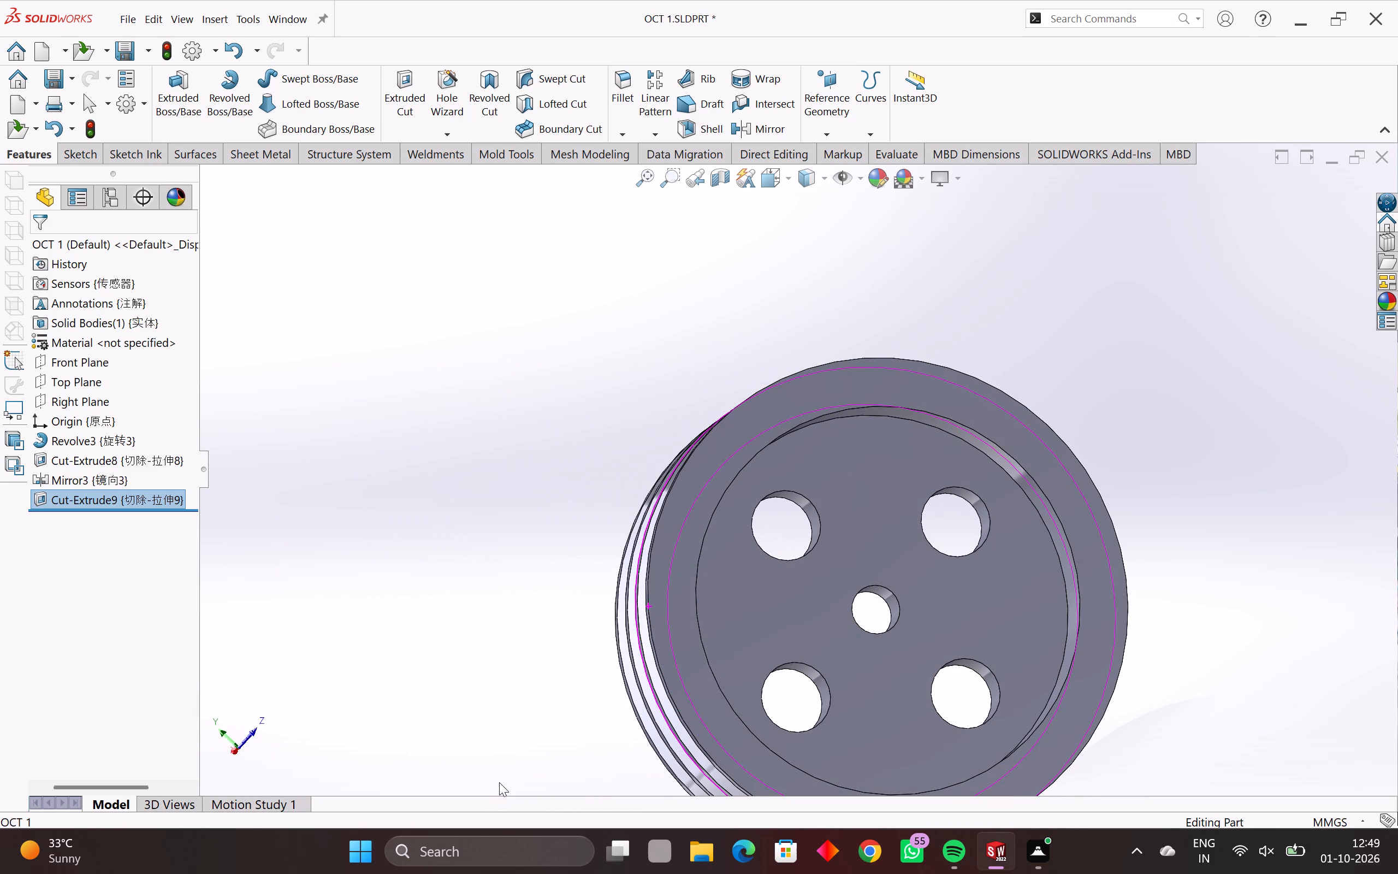
middle_click_drag(911, 717, 515, 757)
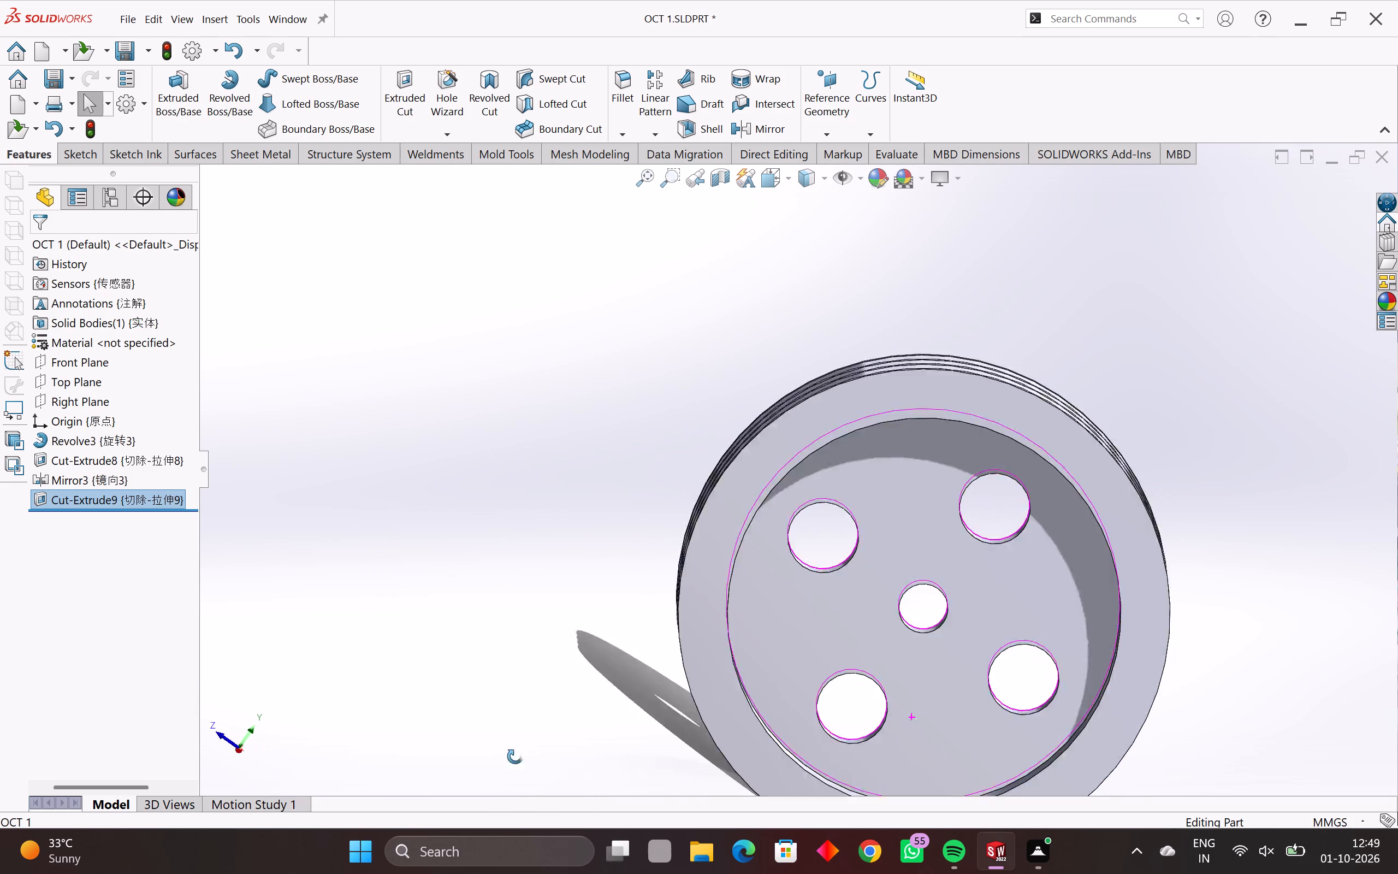
middle_click_drag(515, 757, 787, 745)
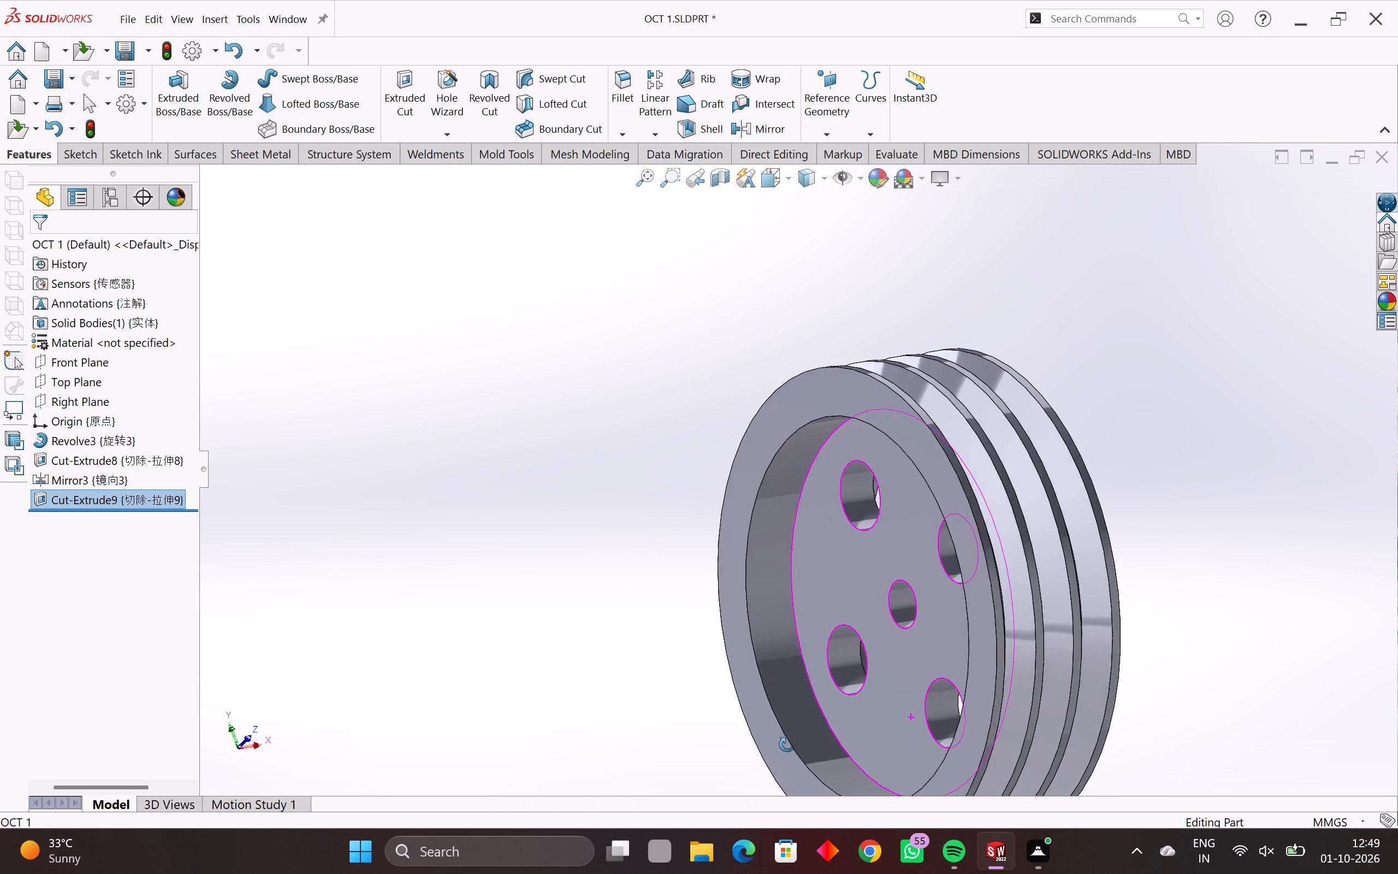
middle_click_drag(787, 745, 900, 746)
key("Escape")
key("Escape")
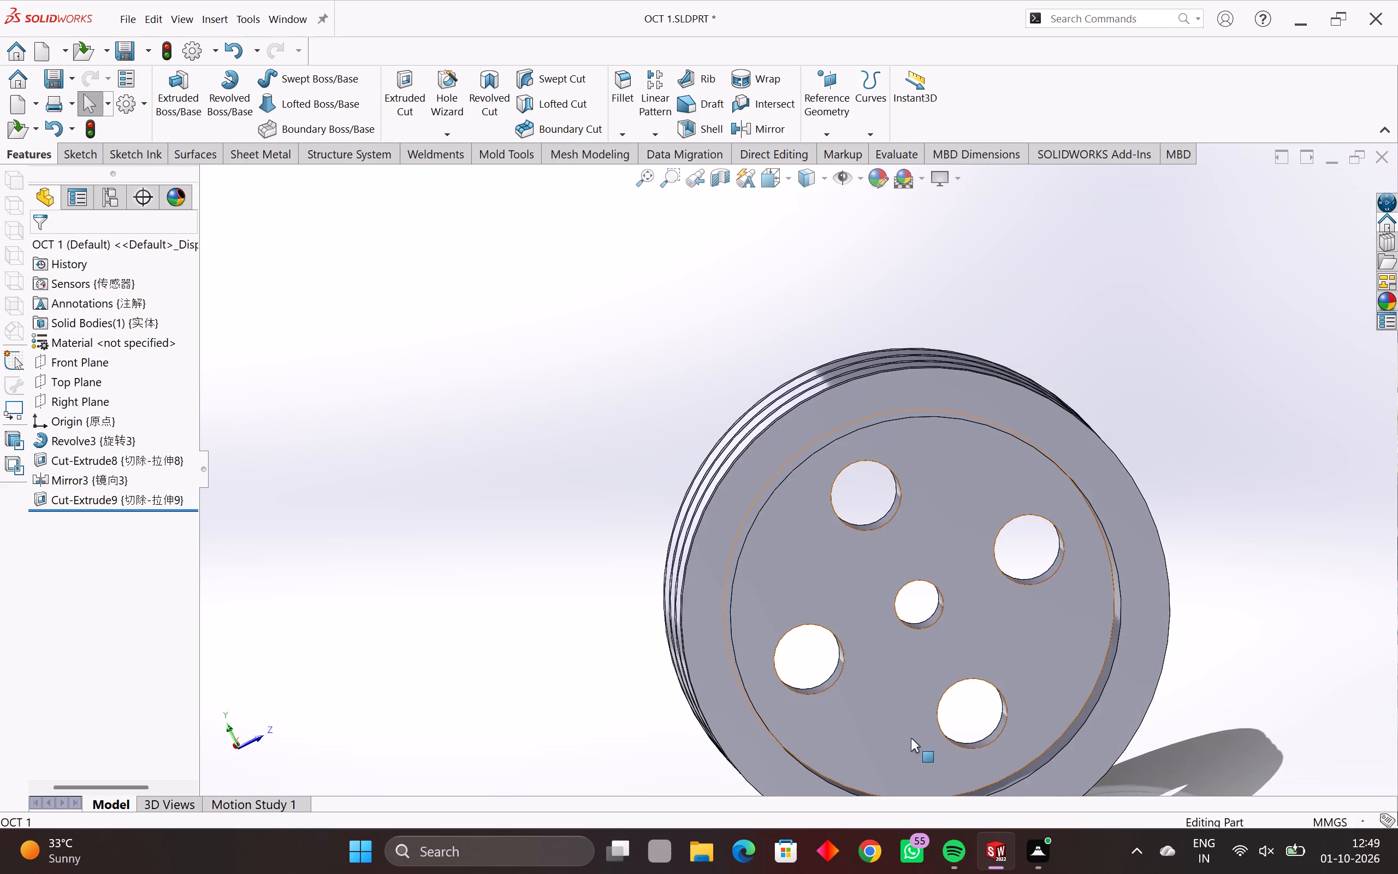
middle_click_drag(920, 730, 576, 805)
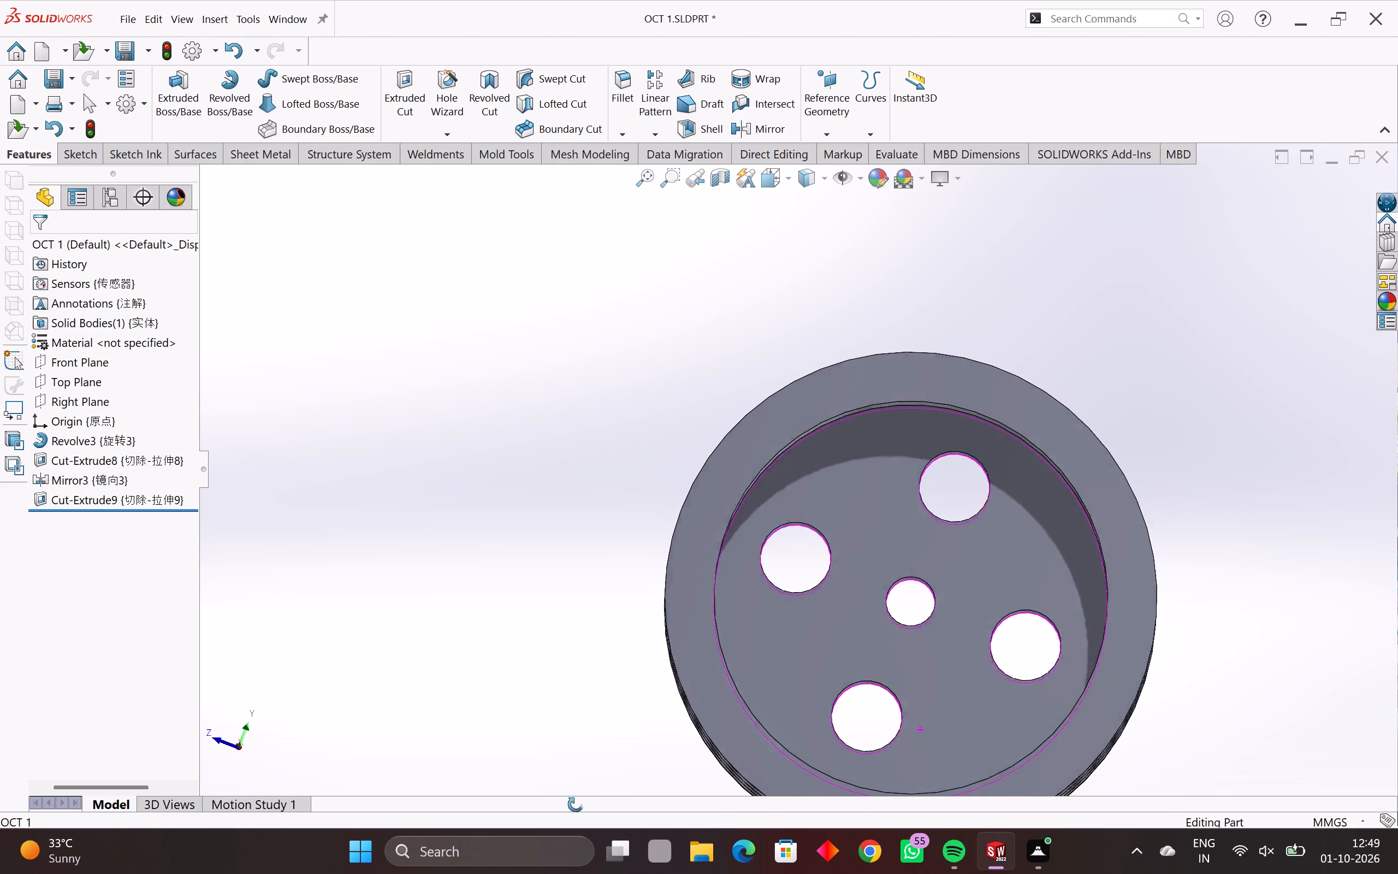
middle_click_drag(576, 805, 622, 818)
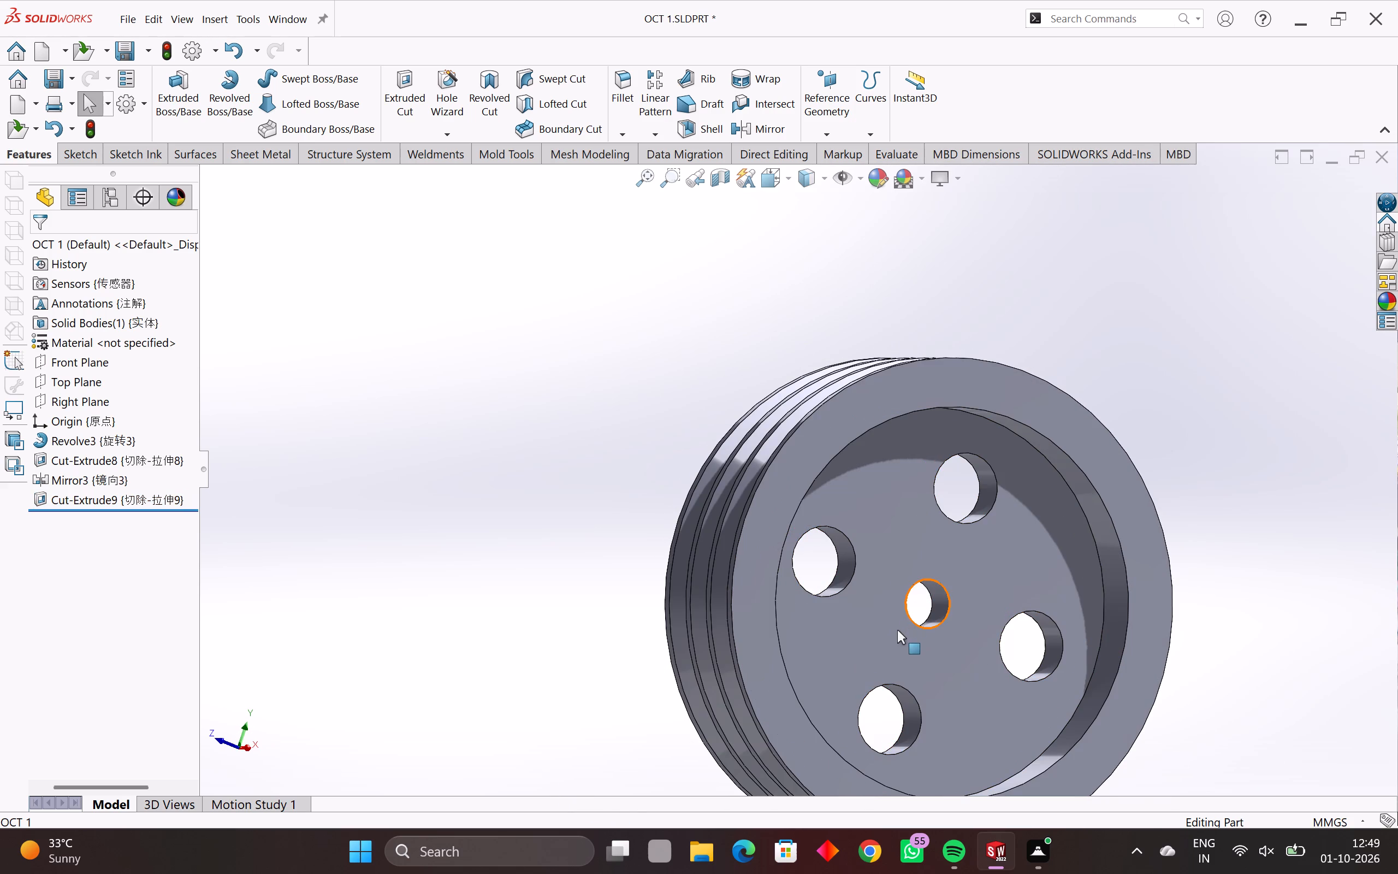
middle_click_drag(866, 643, 495, 735)
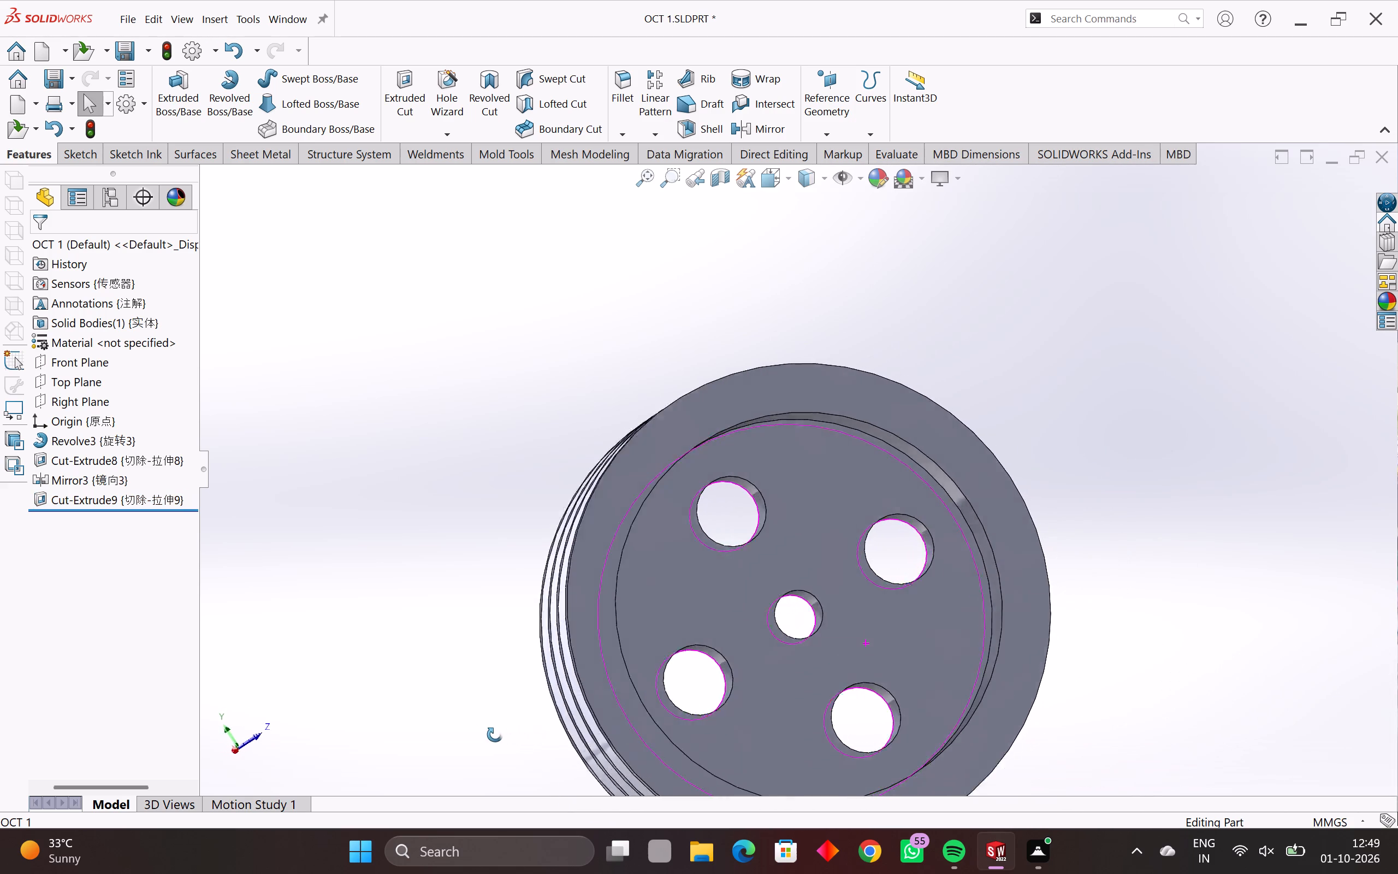
middle_click_drag(495, 735, 457, 732)
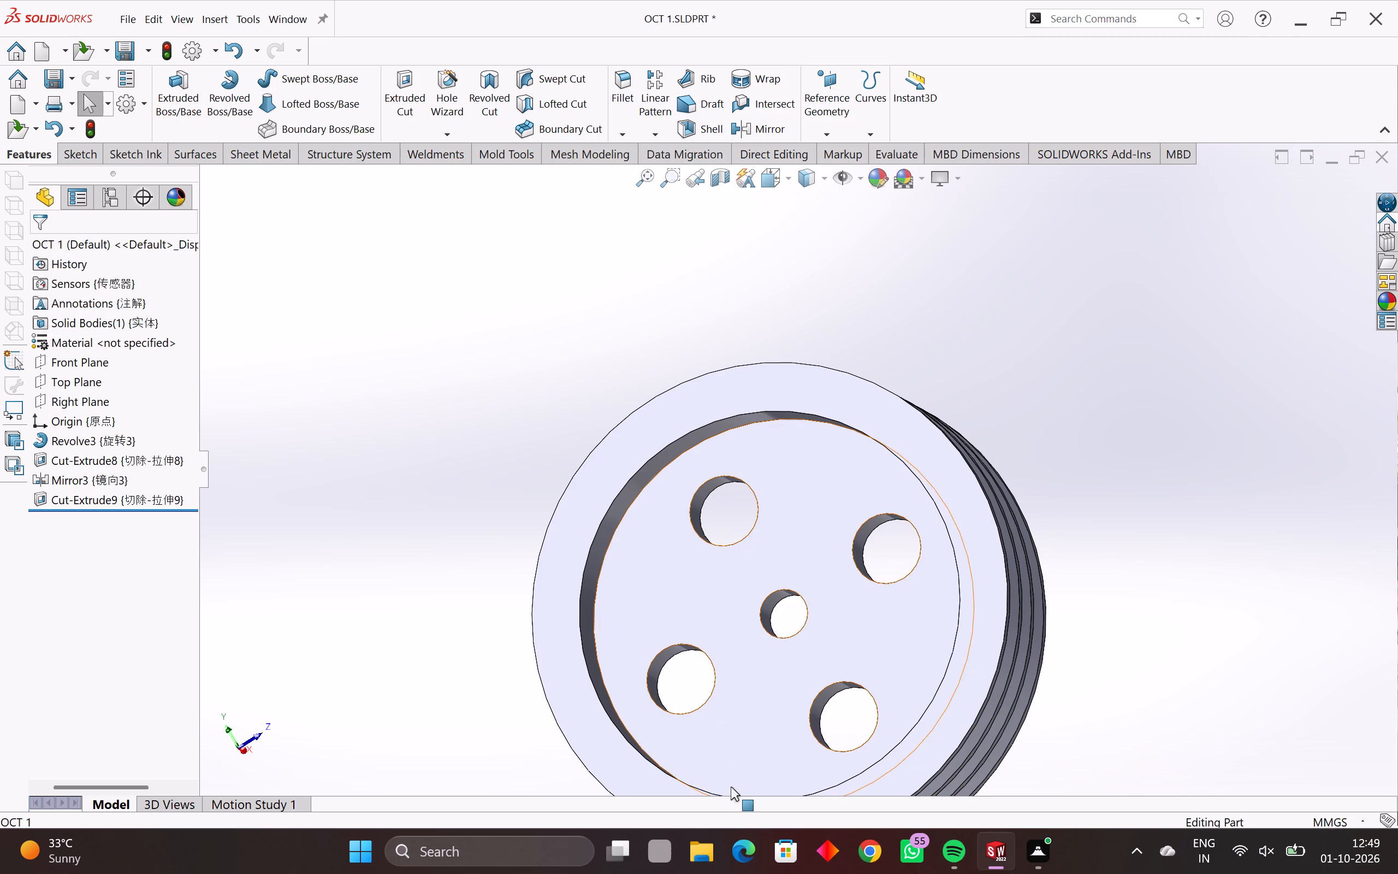
key("Escape")
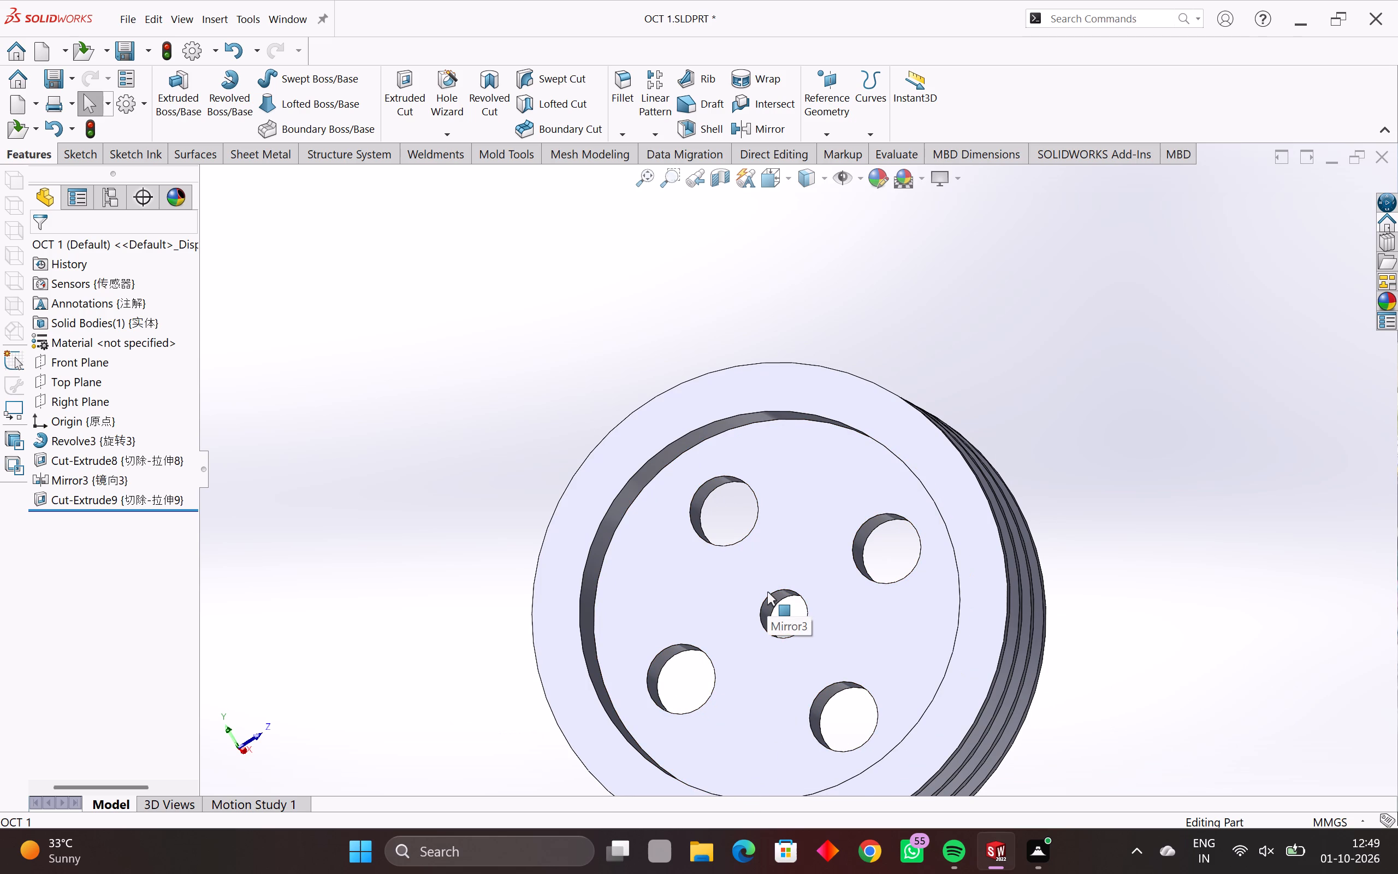
key("Escape")
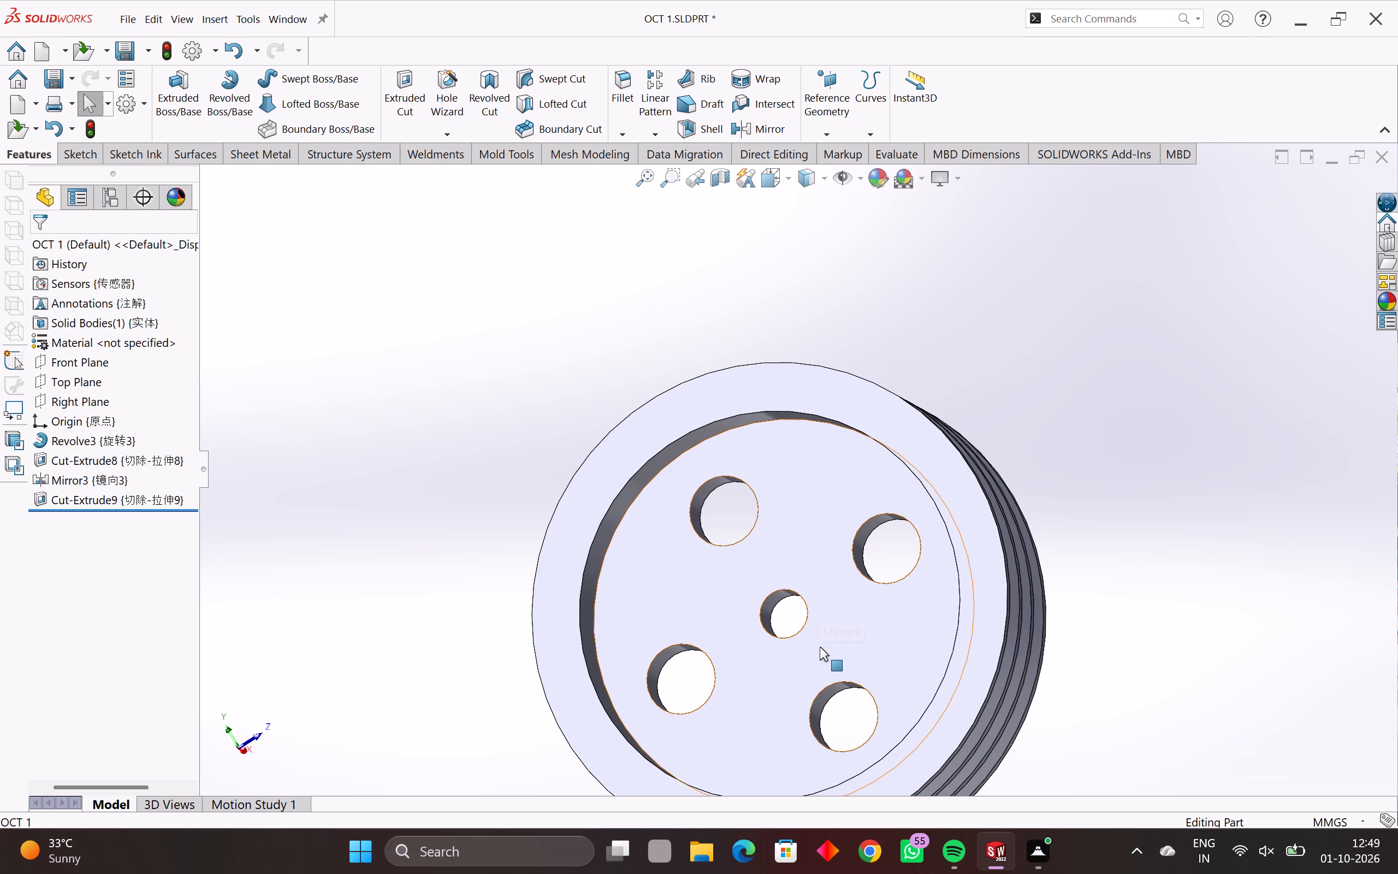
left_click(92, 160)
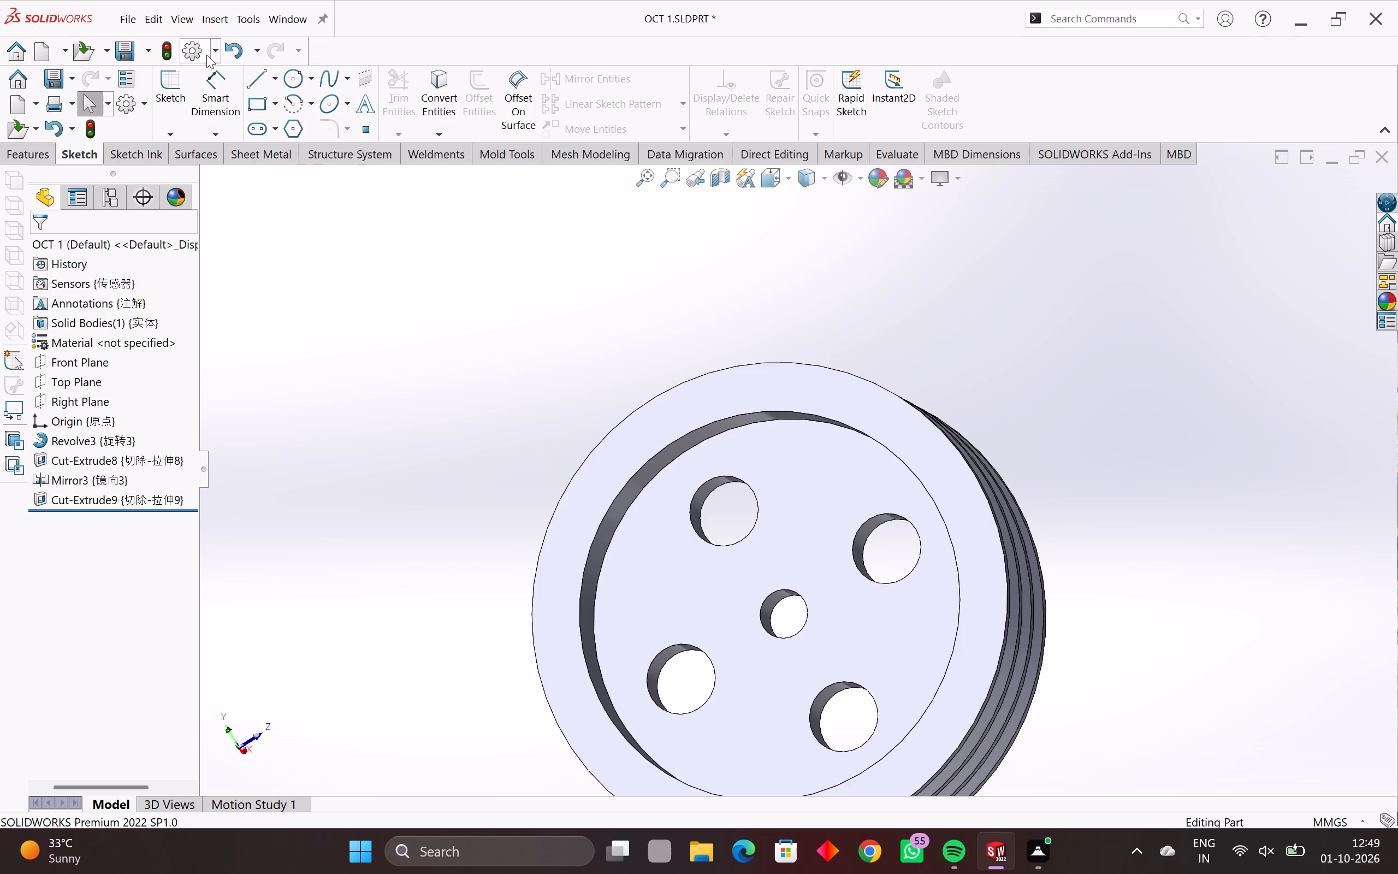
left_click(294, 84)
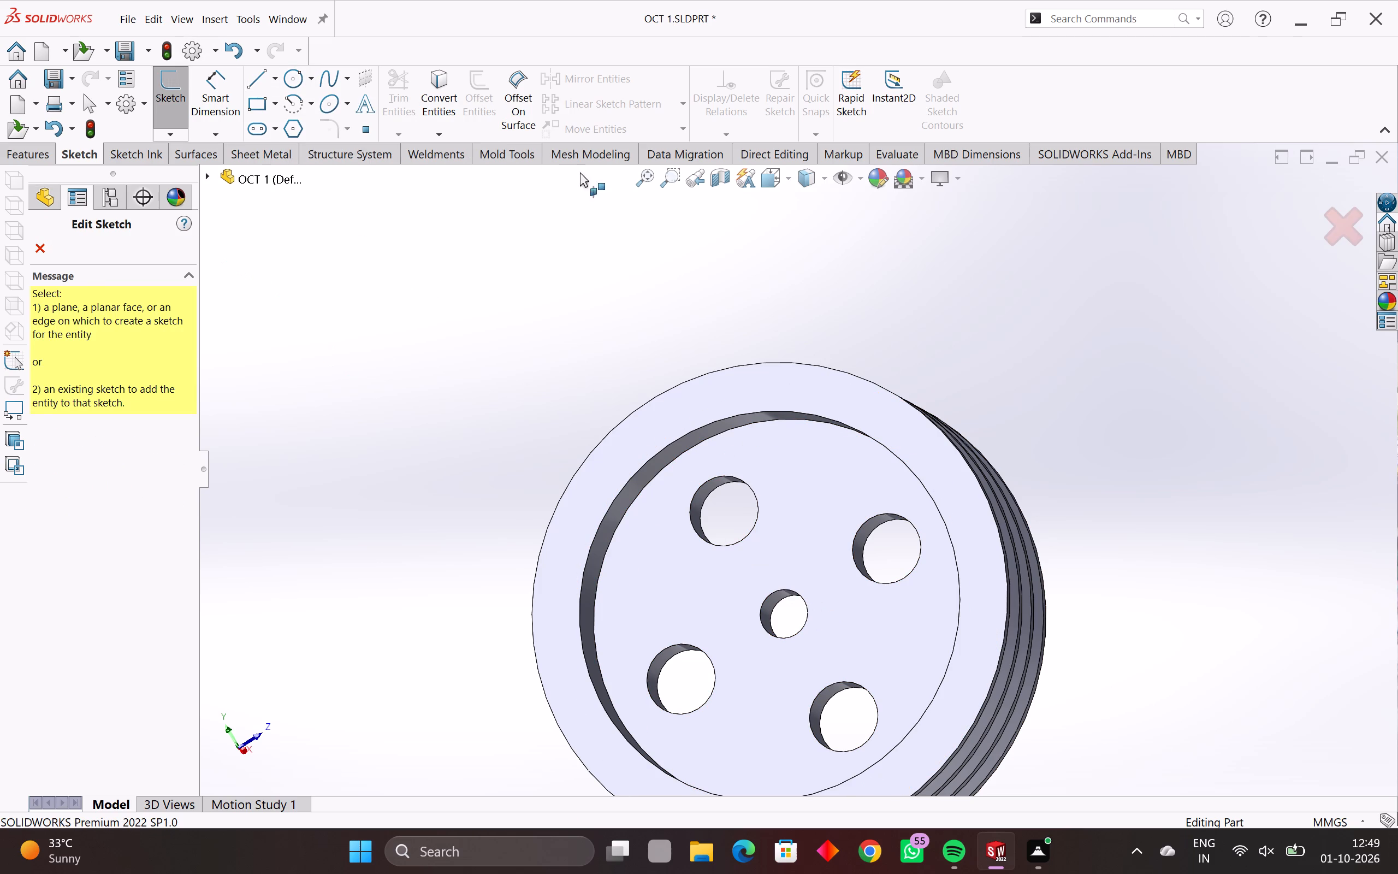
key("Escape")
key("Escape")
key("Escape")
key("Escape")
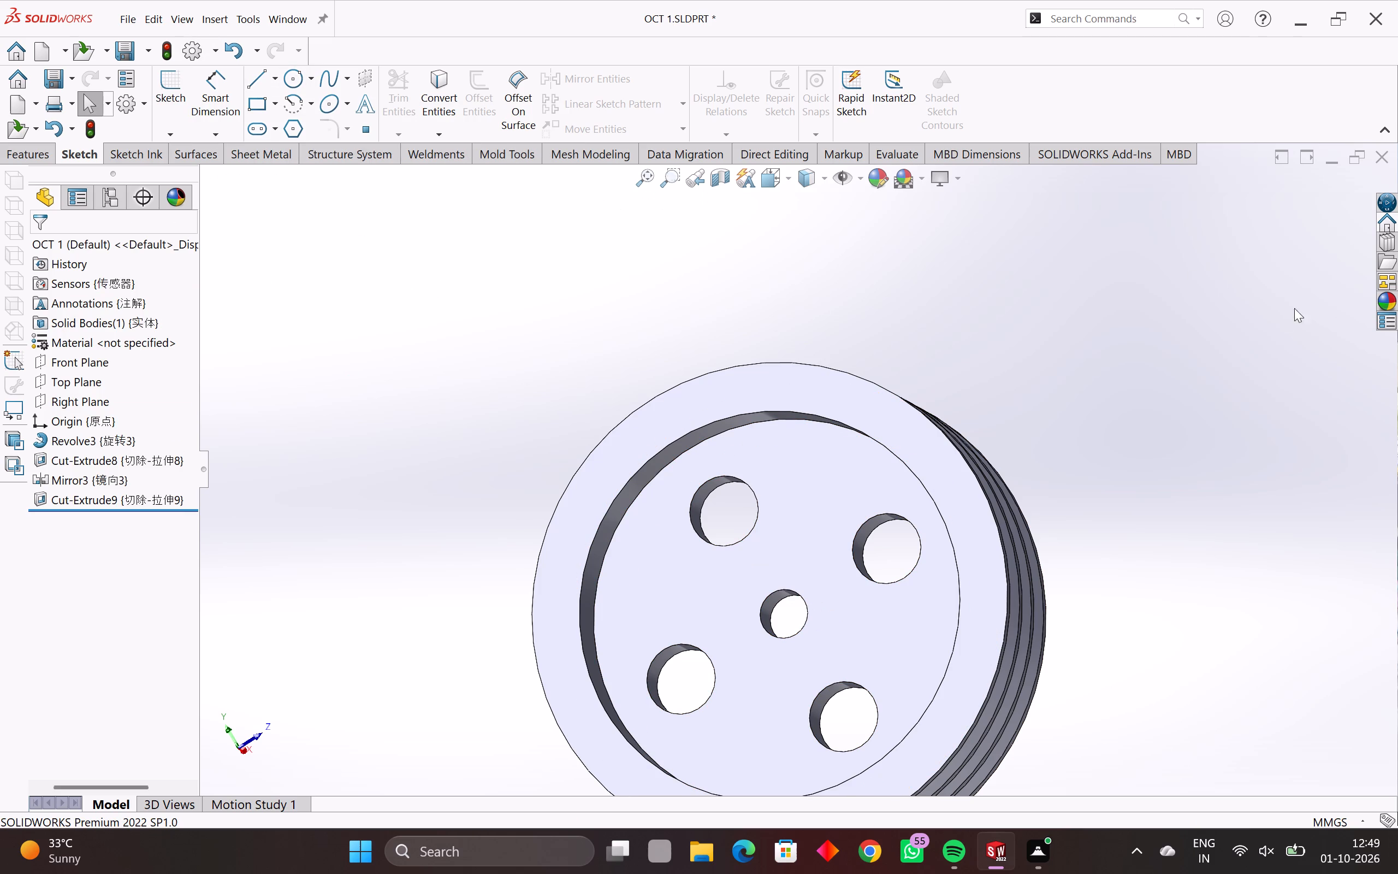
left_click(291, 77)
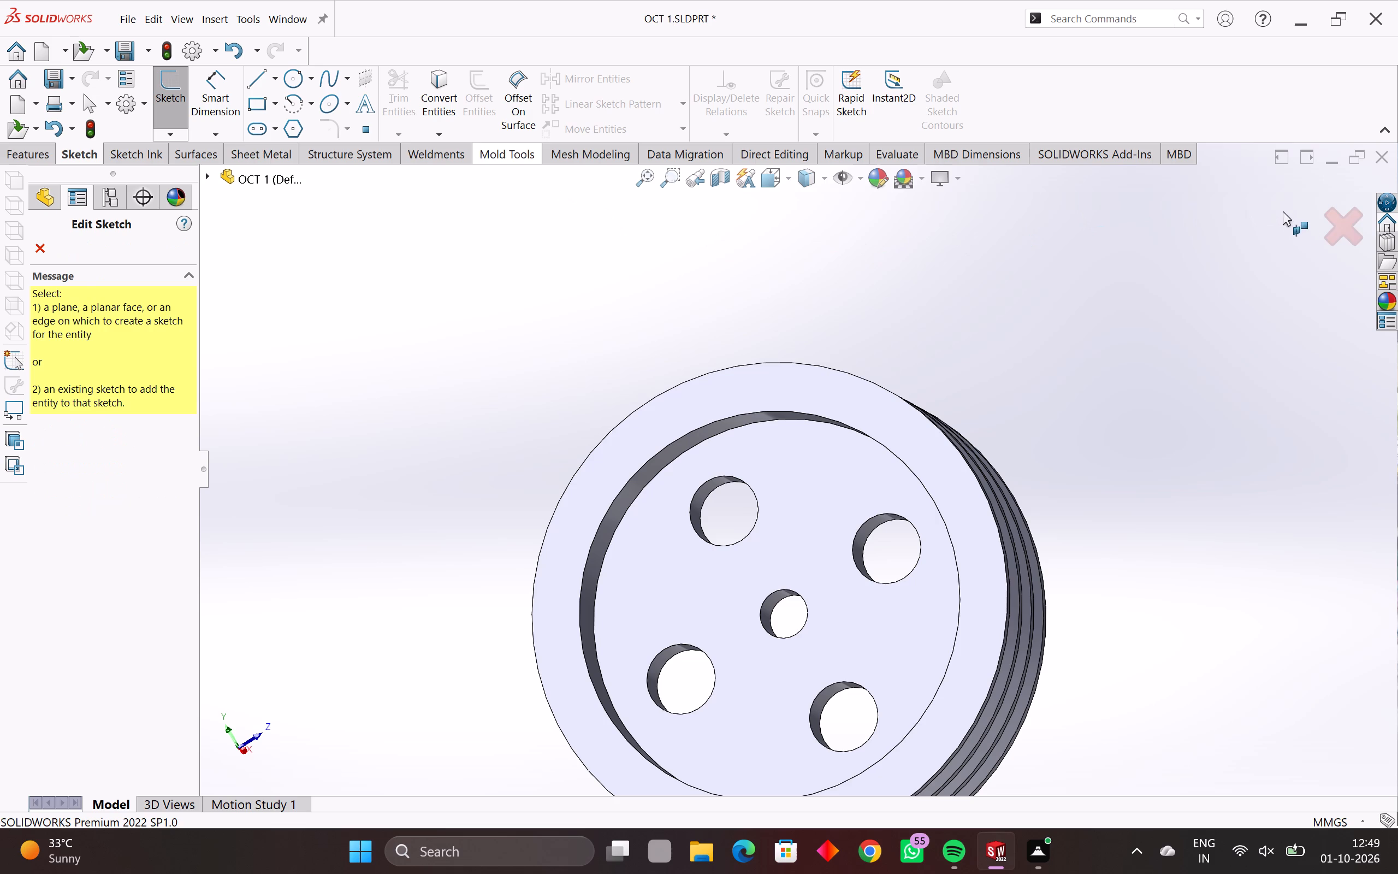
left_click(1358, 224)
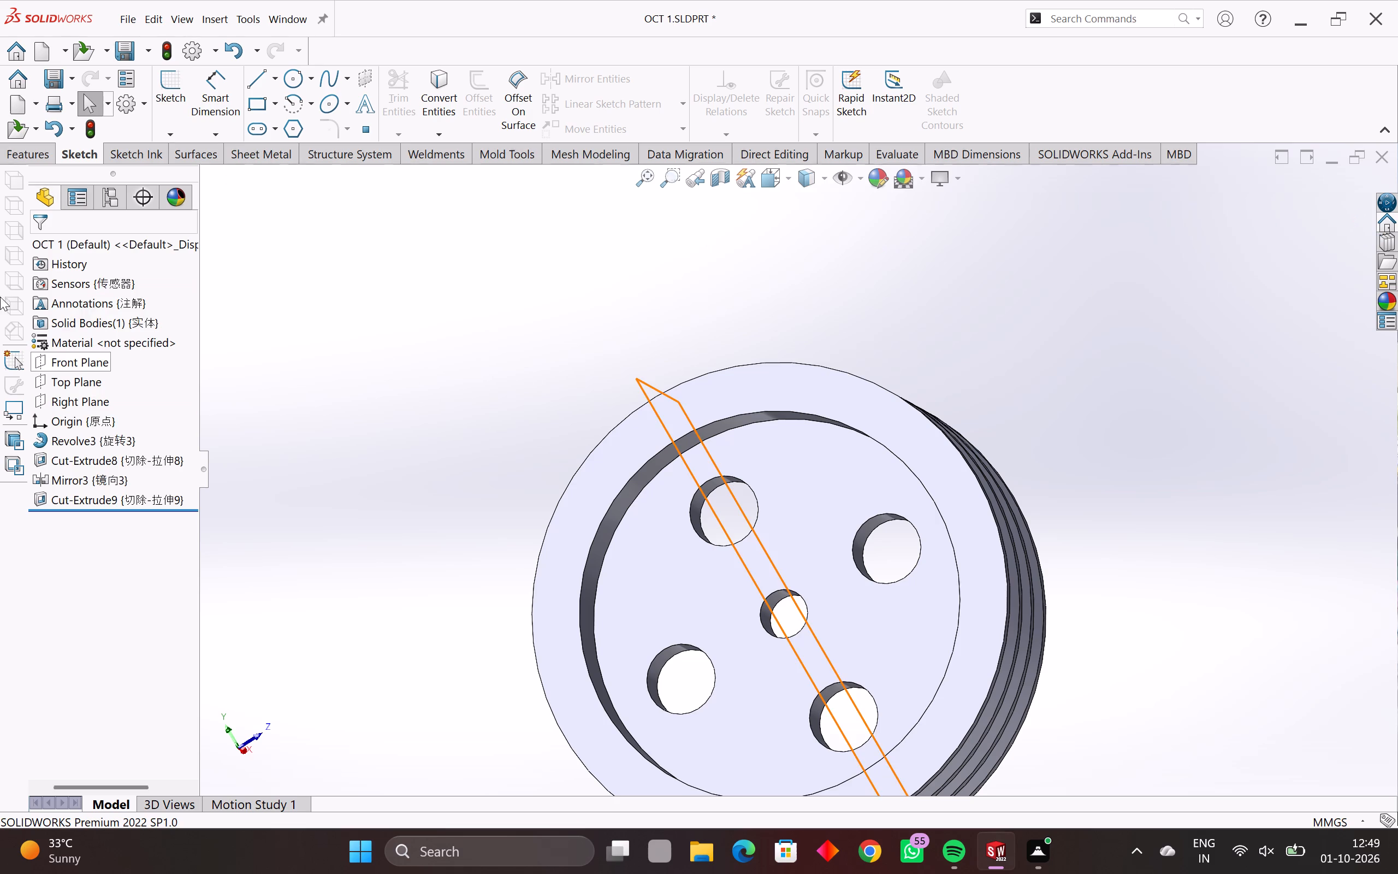
Open a new sketch on the Right Plane and draw a circle of 25 mm radius centred on the origin.
left_click(84, 401)
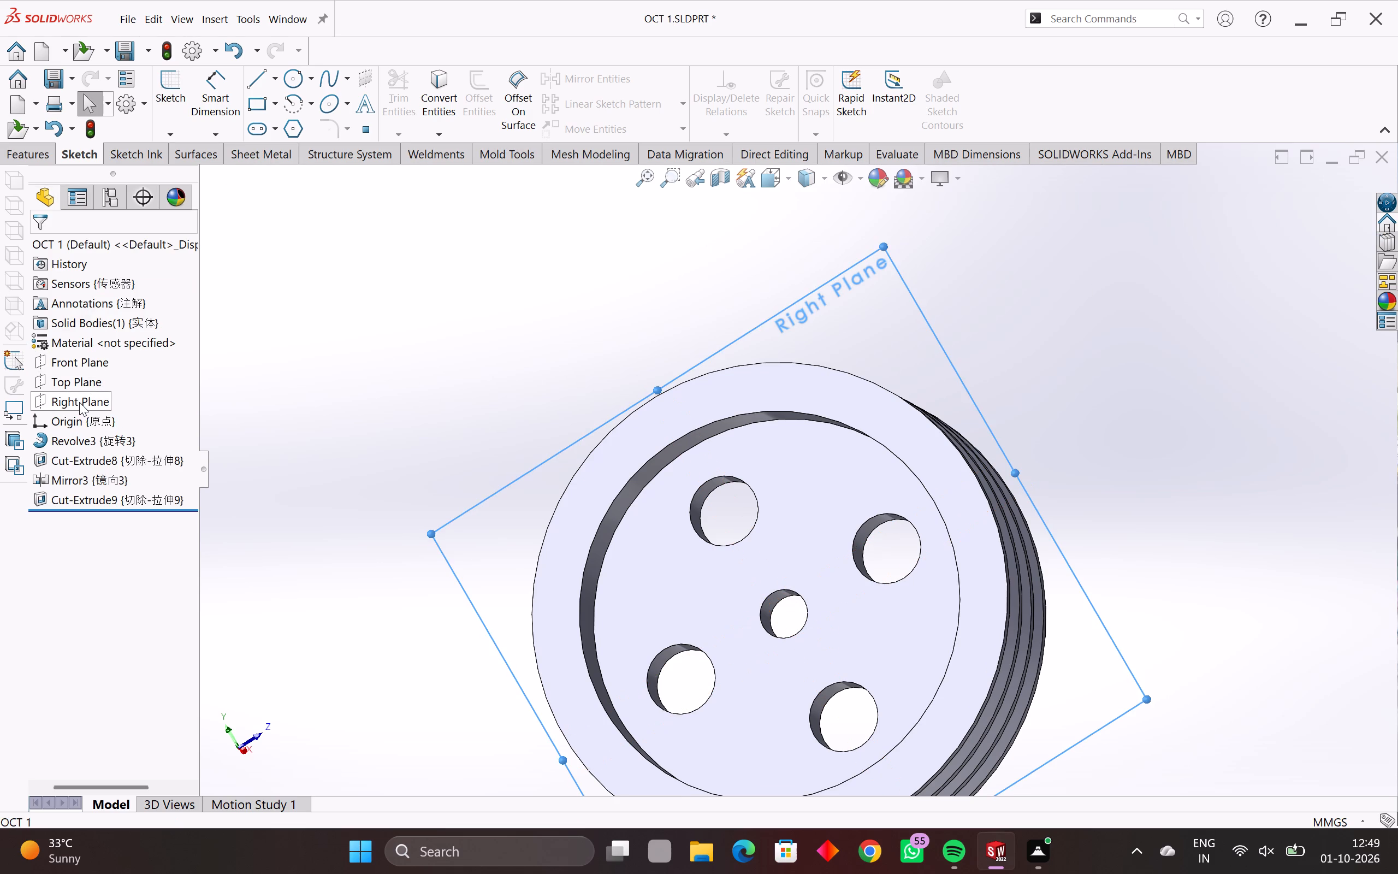
left_click(840, 338)
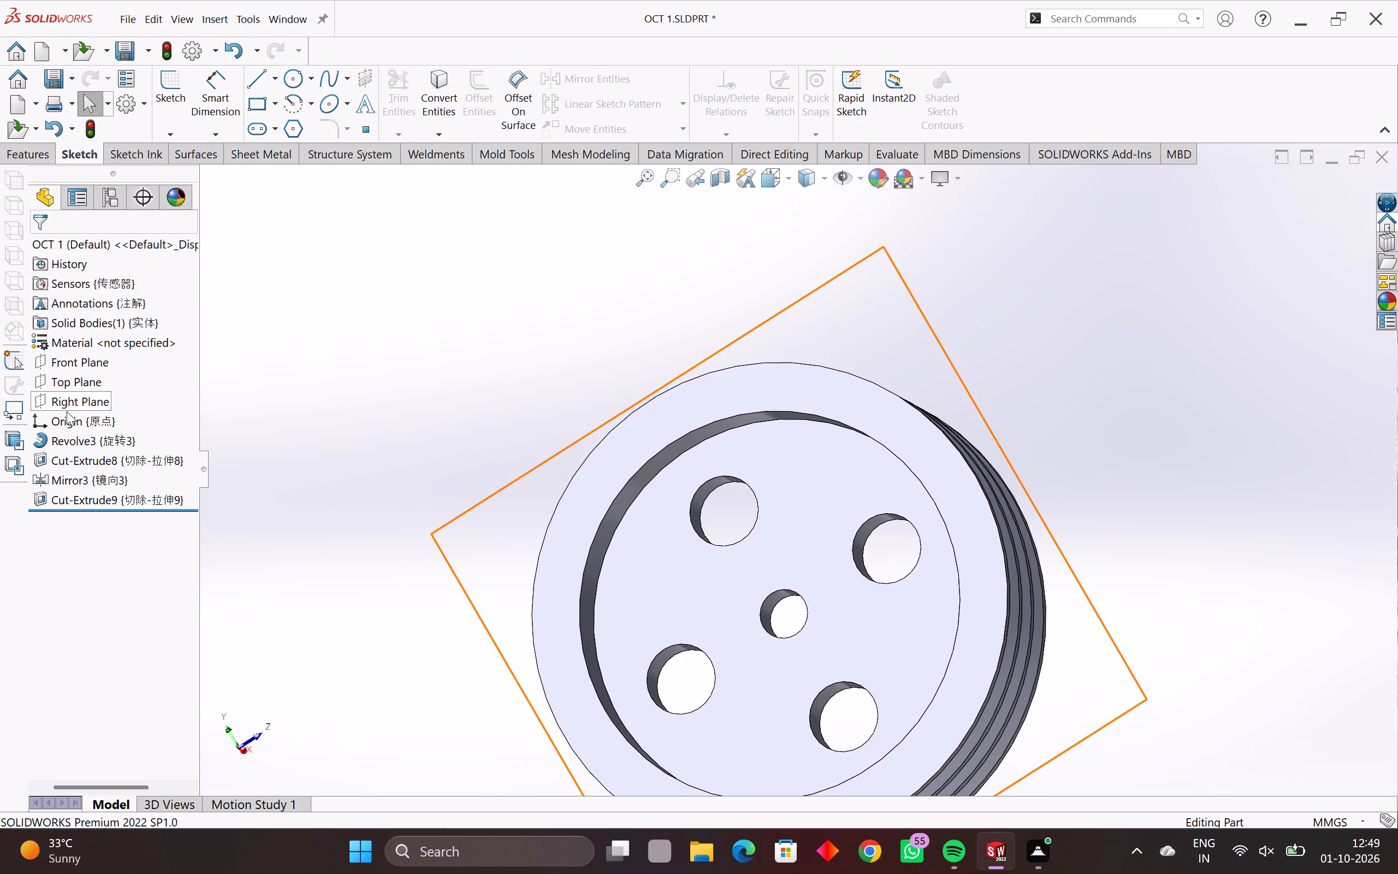
left_click(82, 405)
left_click(91, 385)
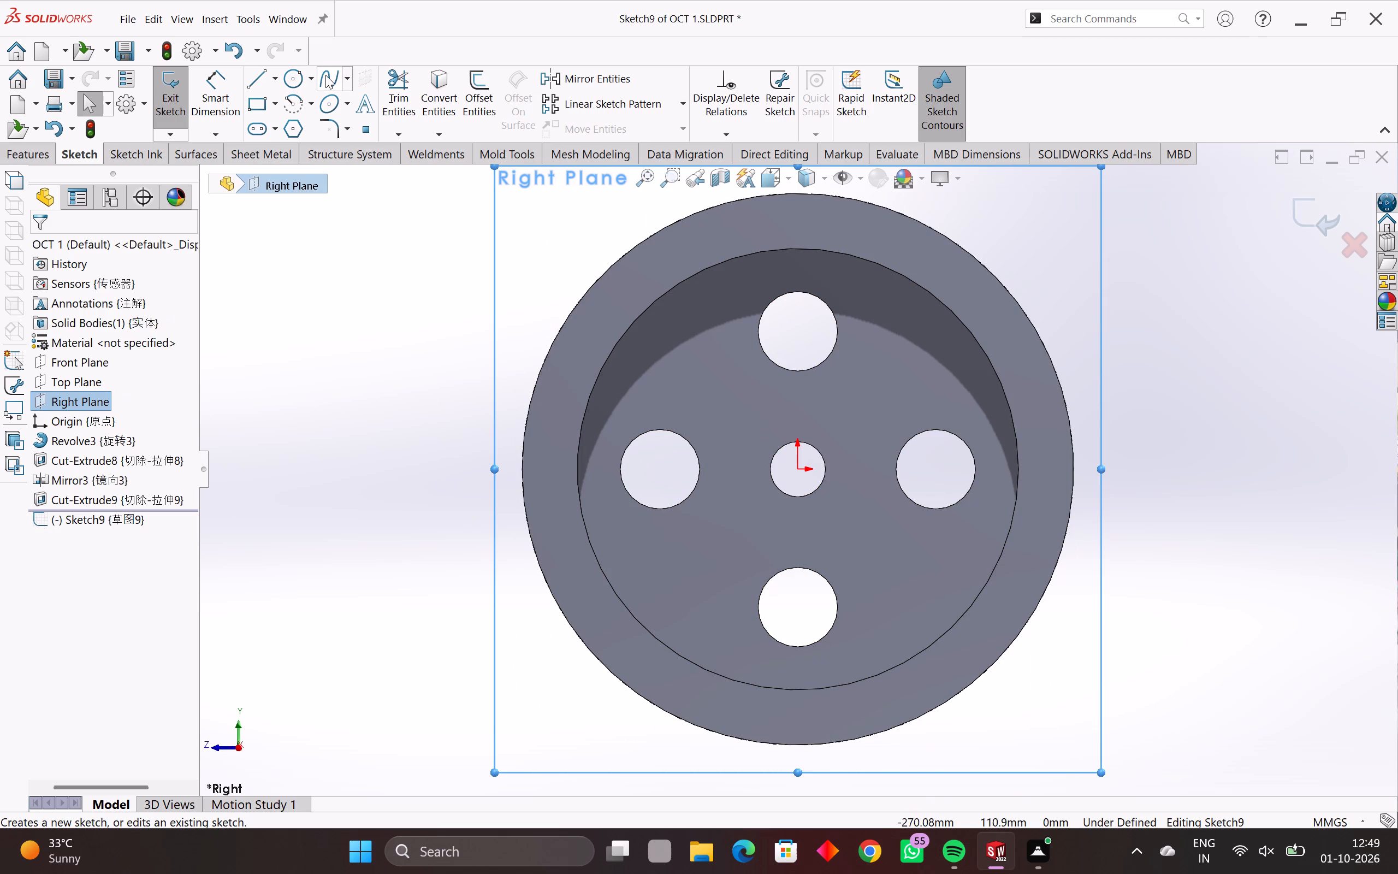
left_click(299, 75)
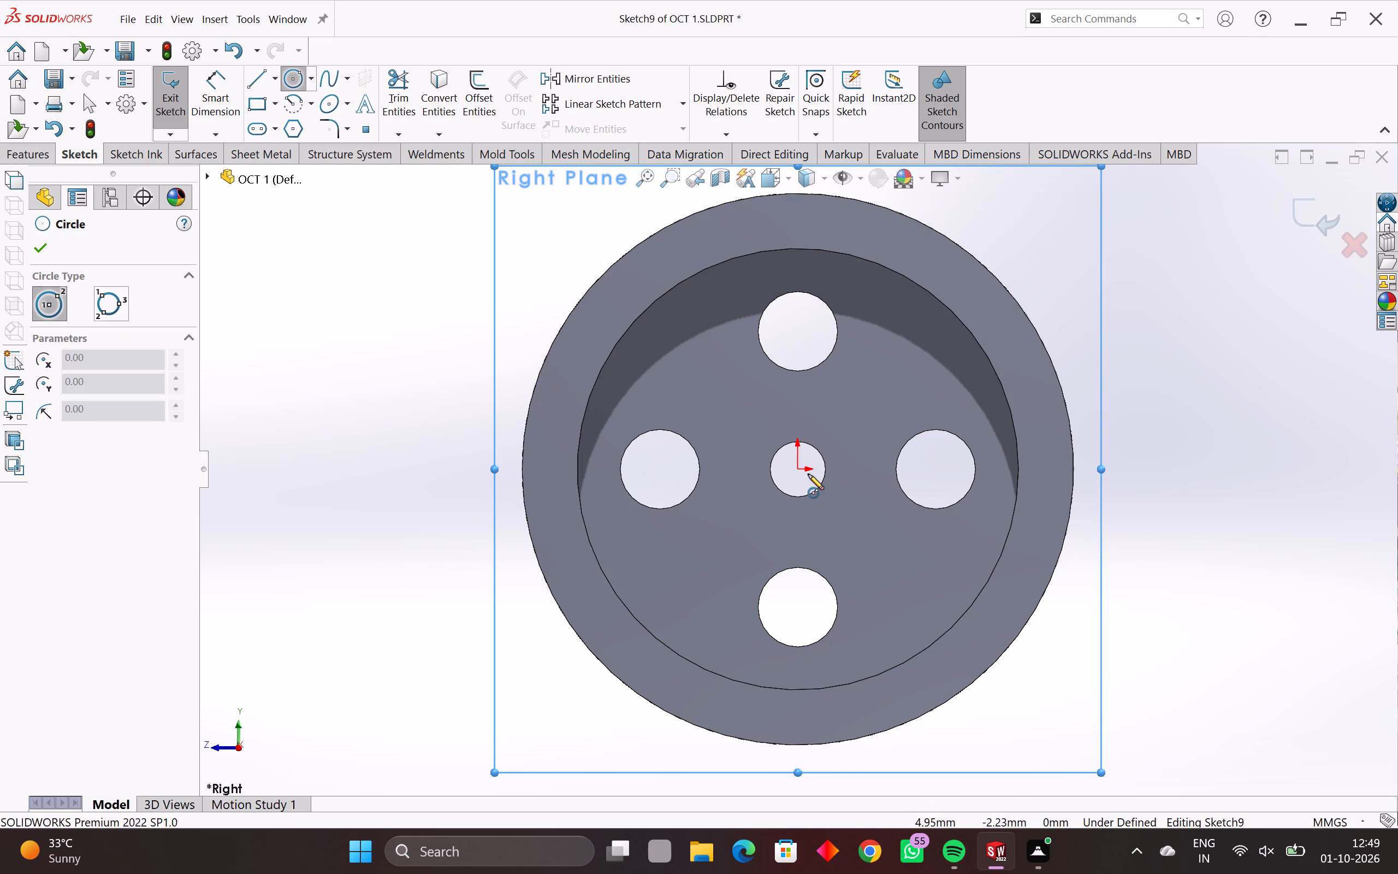
left_click(799, 469)
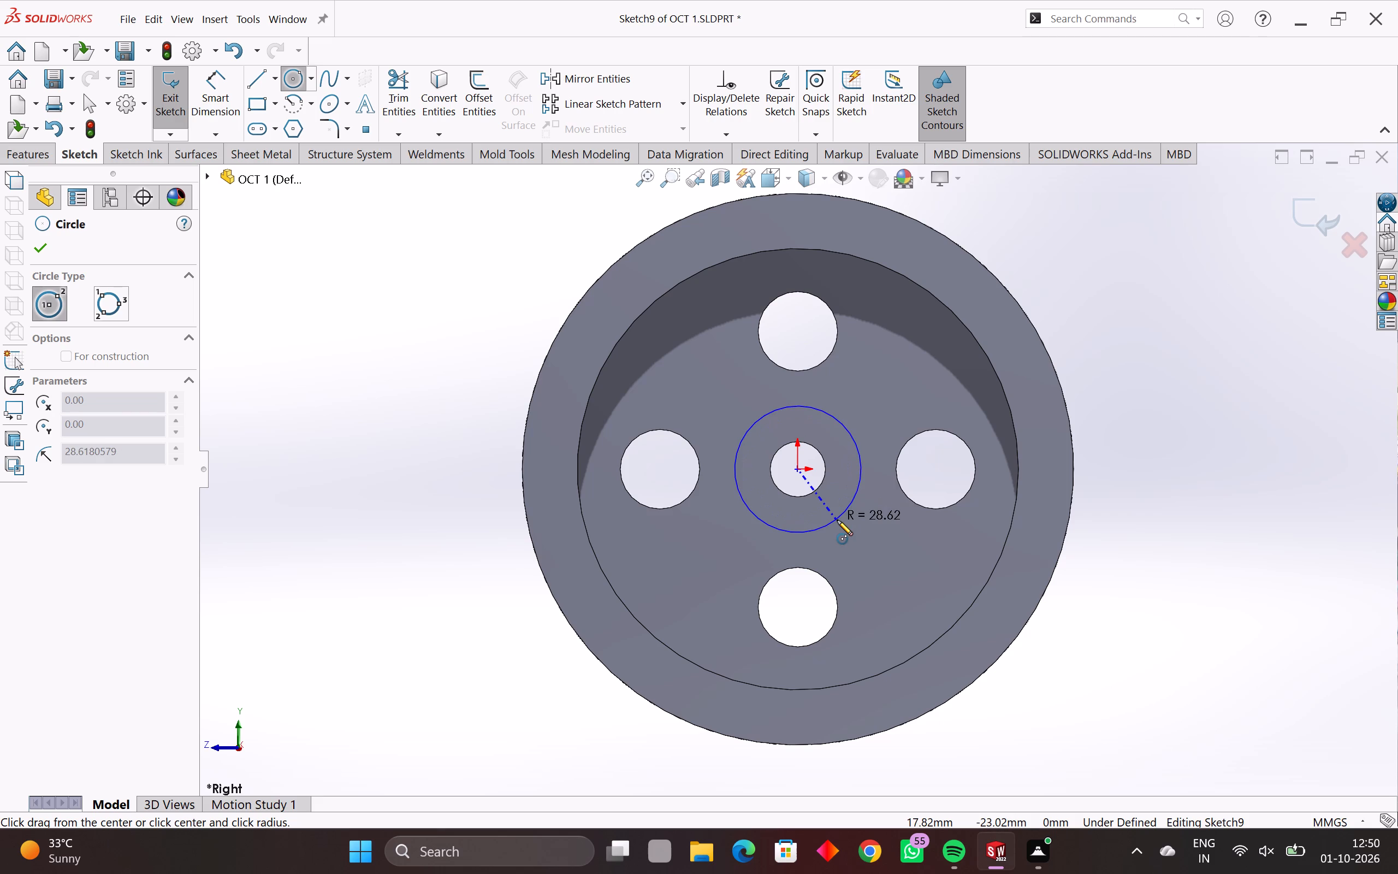
left_click(885, 534)
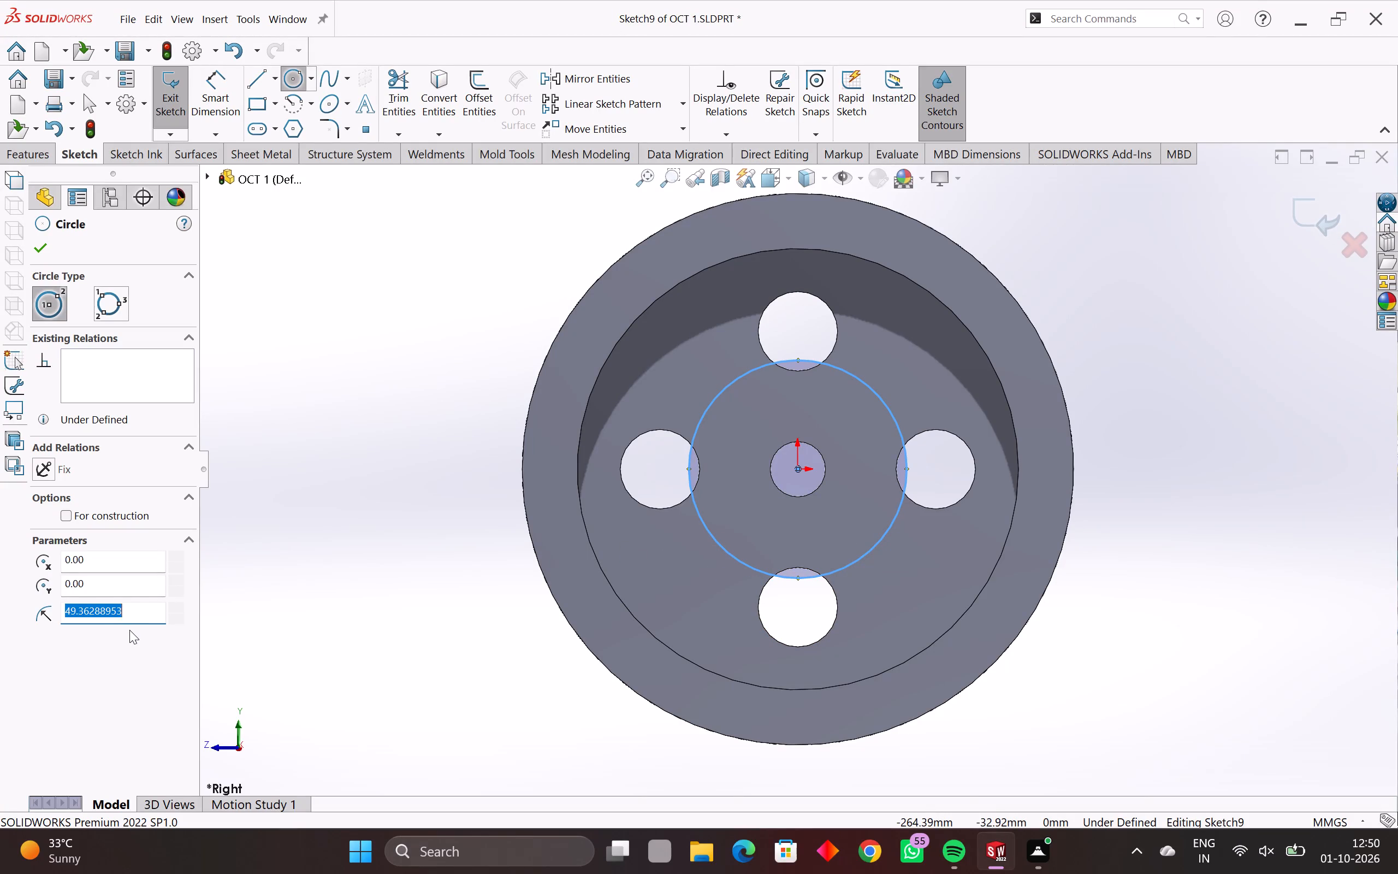
key("2")
key("5")
key("Return")
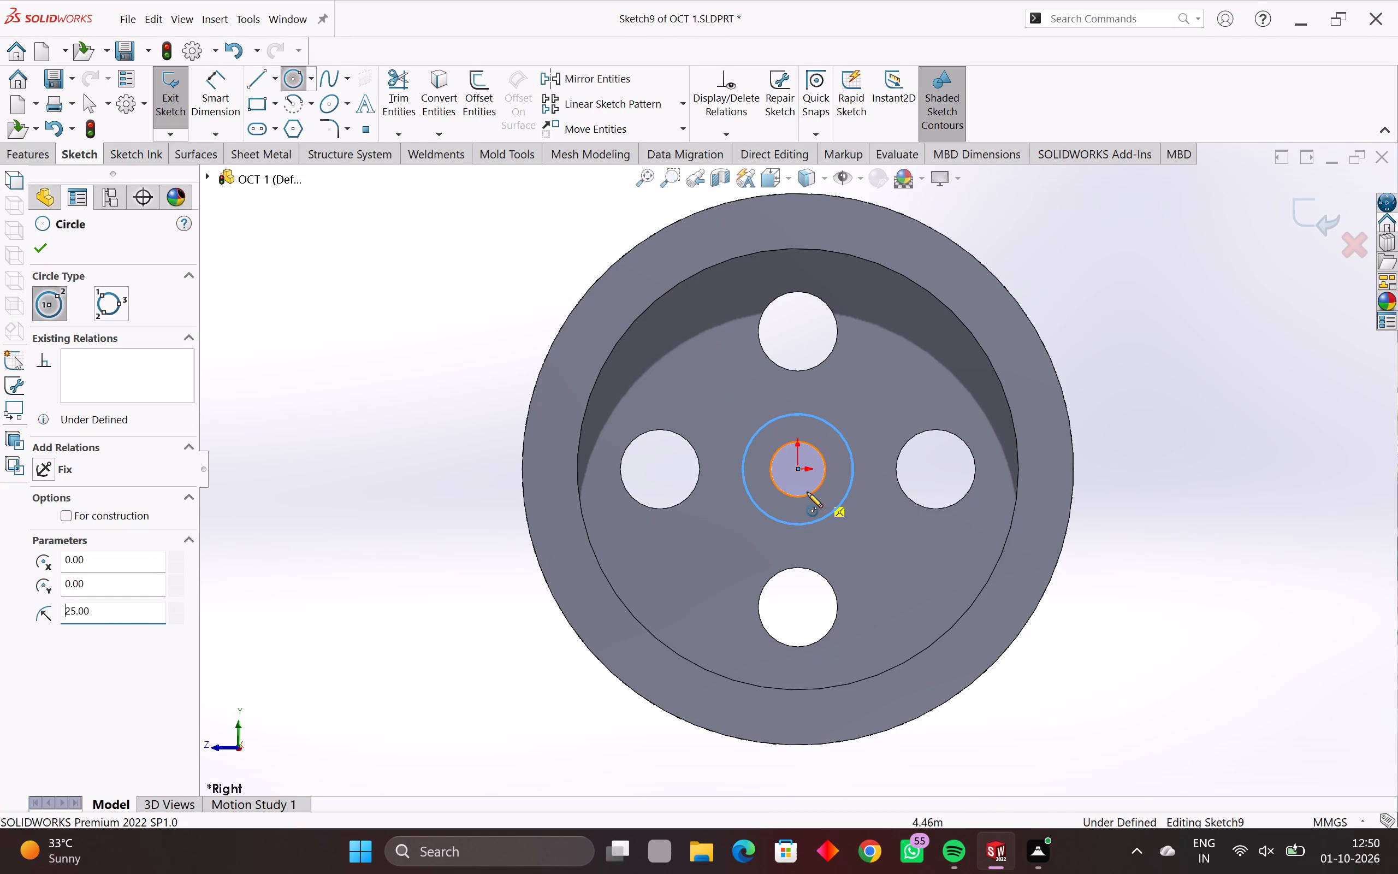
key("Return")
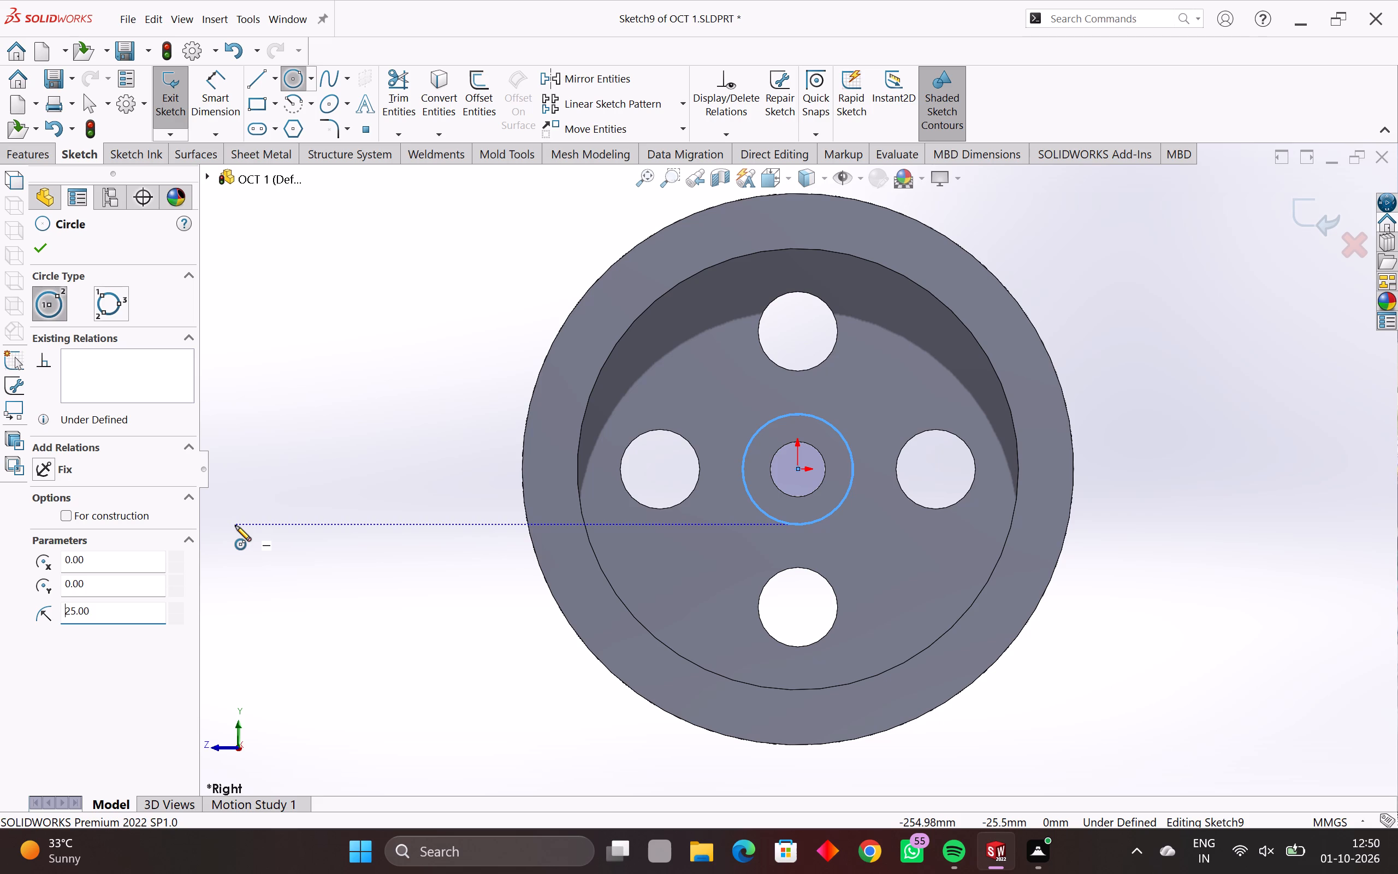
left_click(40, 253)
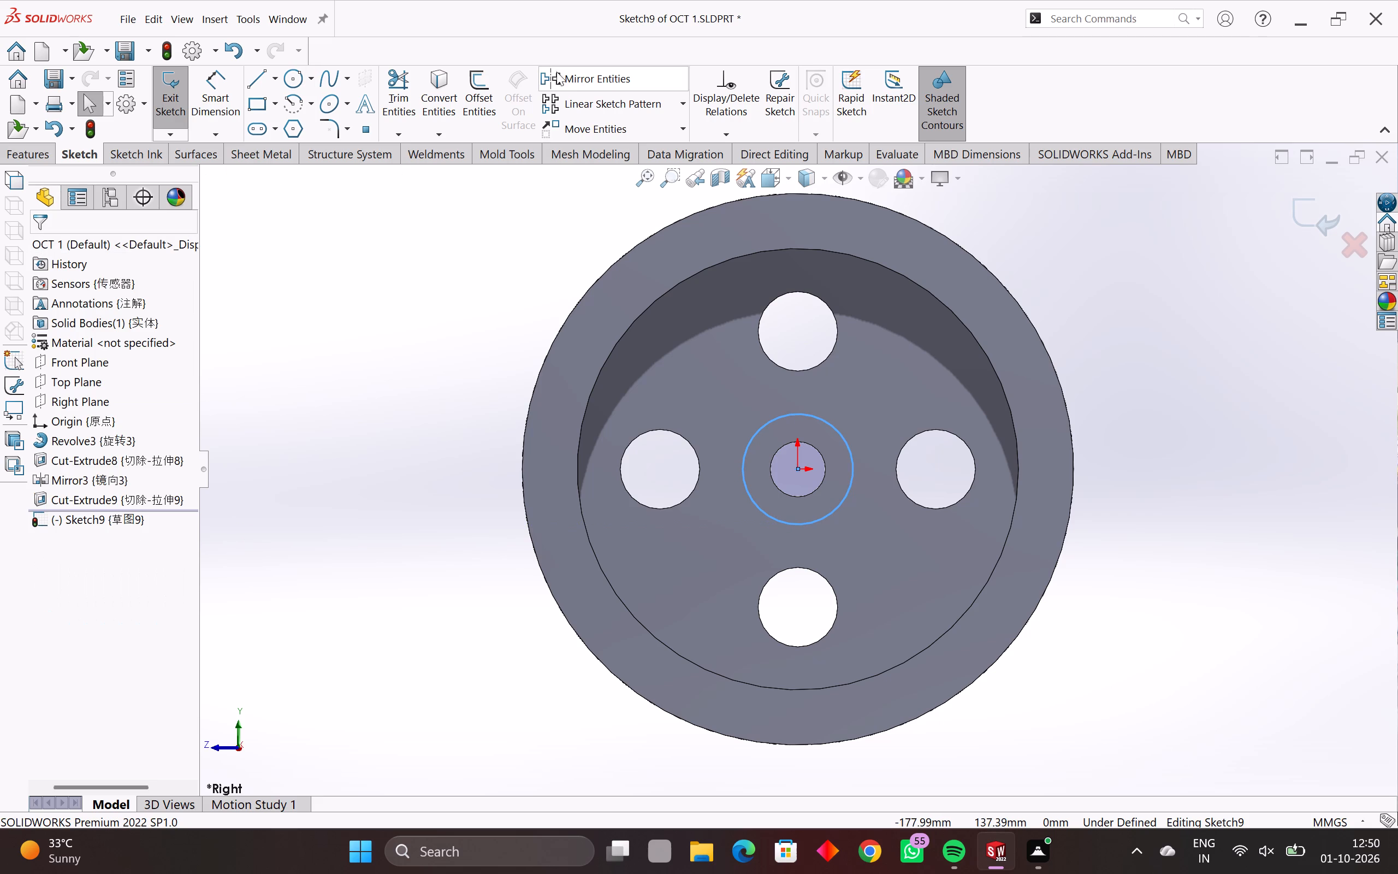
Fully define the sketch with an automatically calculated diameter dimension for the hub circle, relative to the origin.
left_click(735, 138)
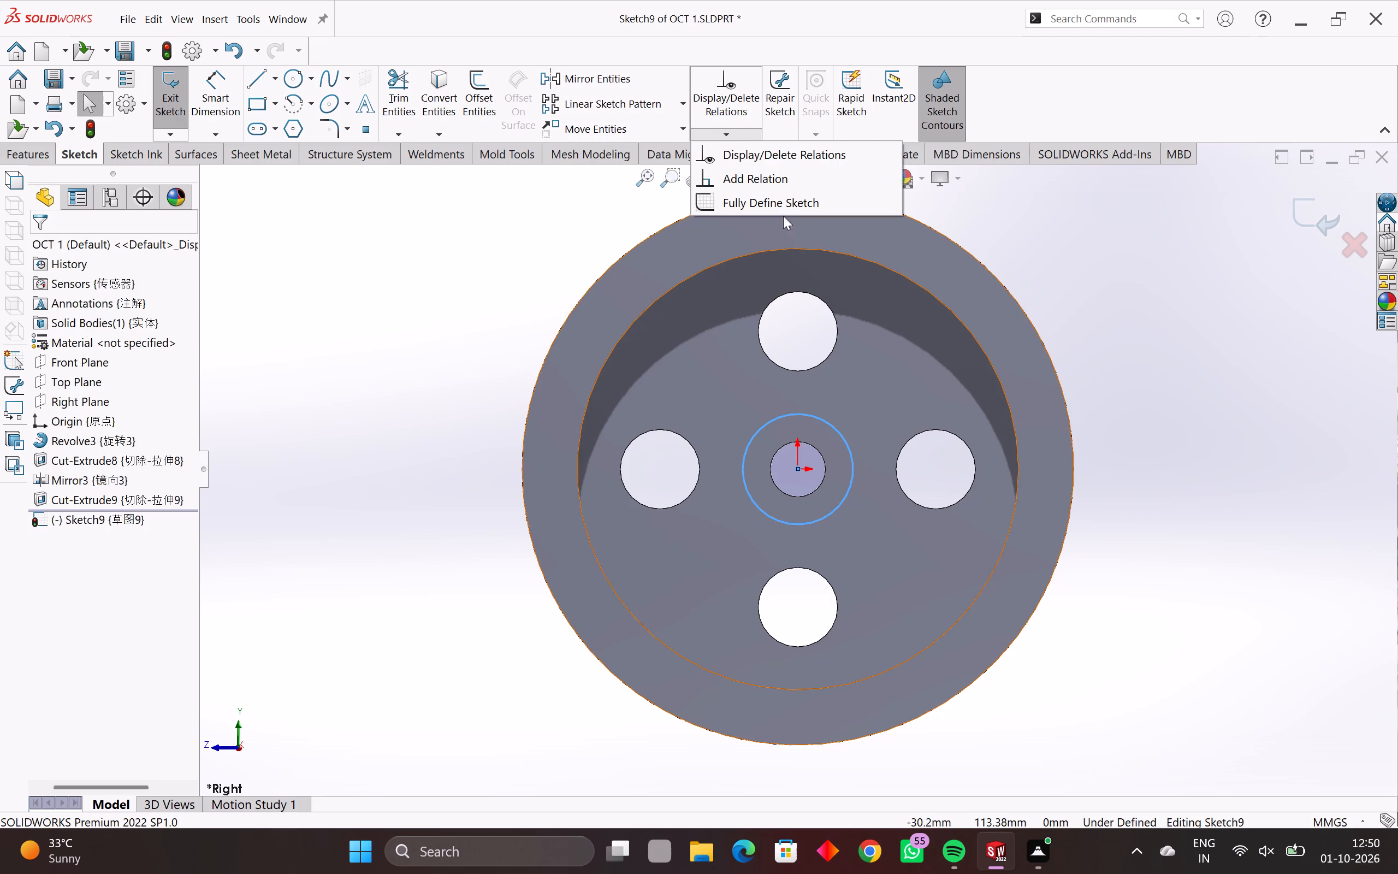
left_click(782, 205)
left_click_drag(1135, 211, 540, 829)
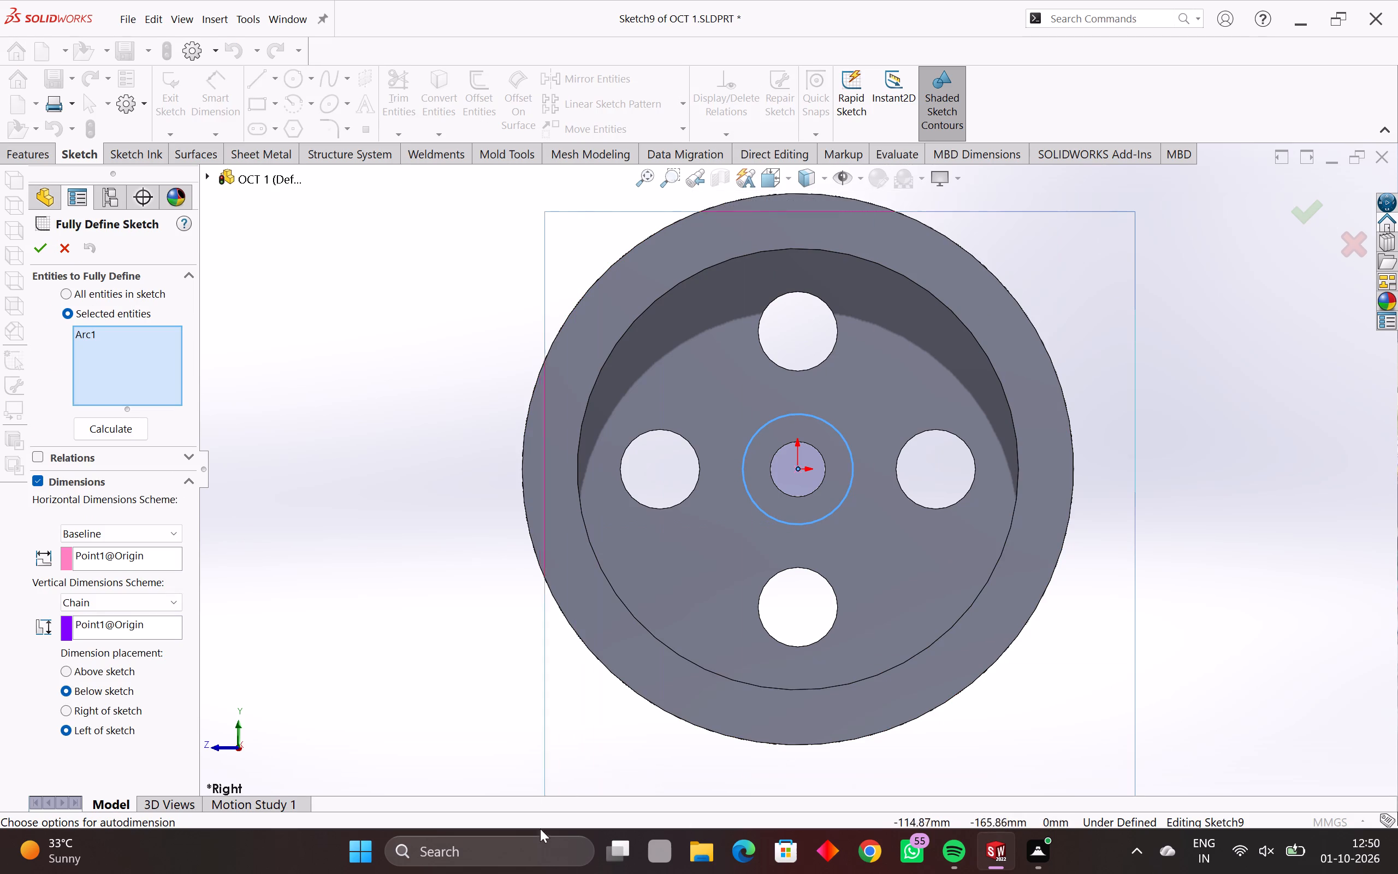
left_click_drag(540, 829, 505, 753)
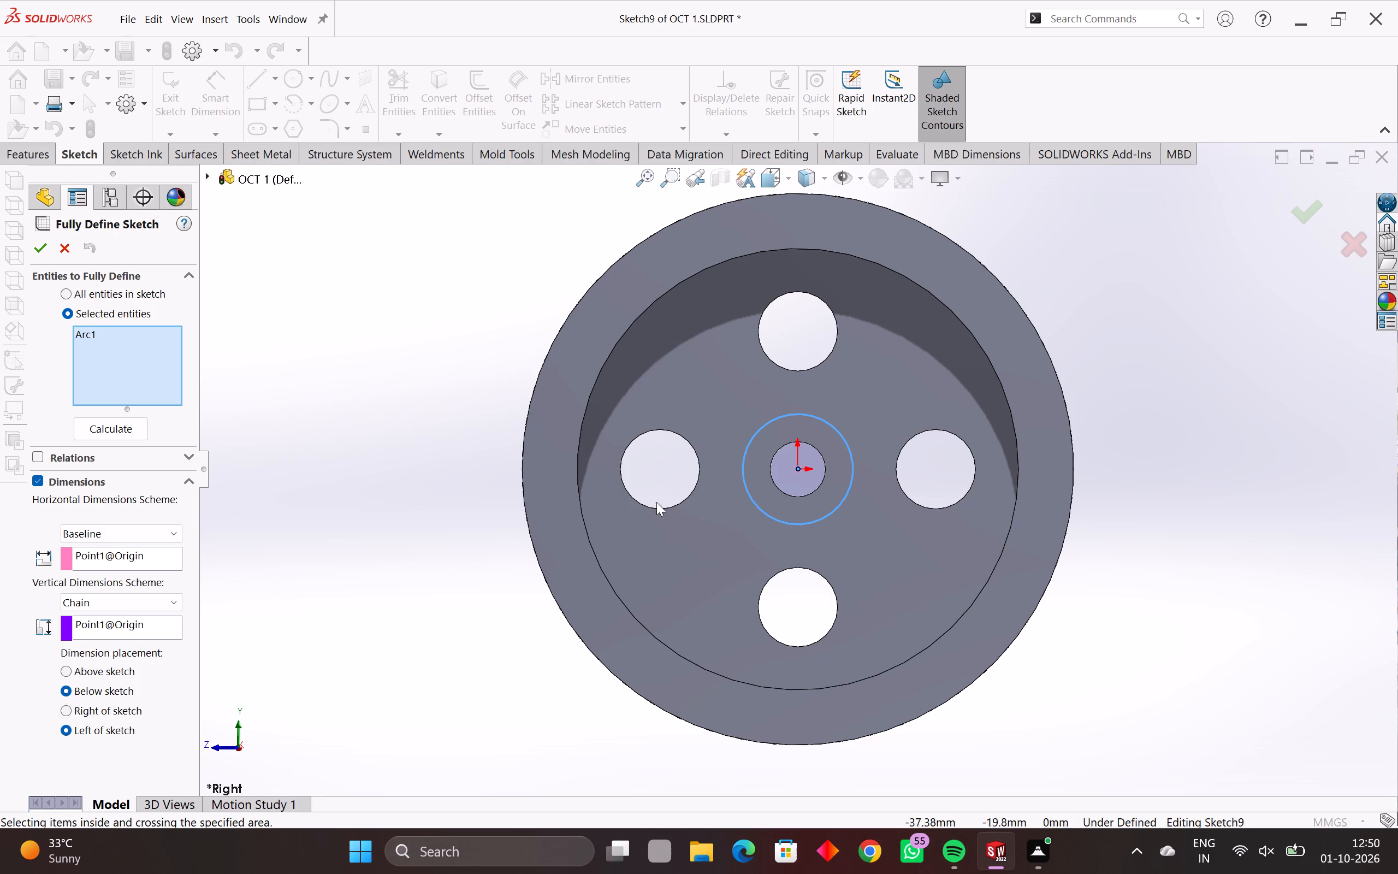
left_click(109, 432)
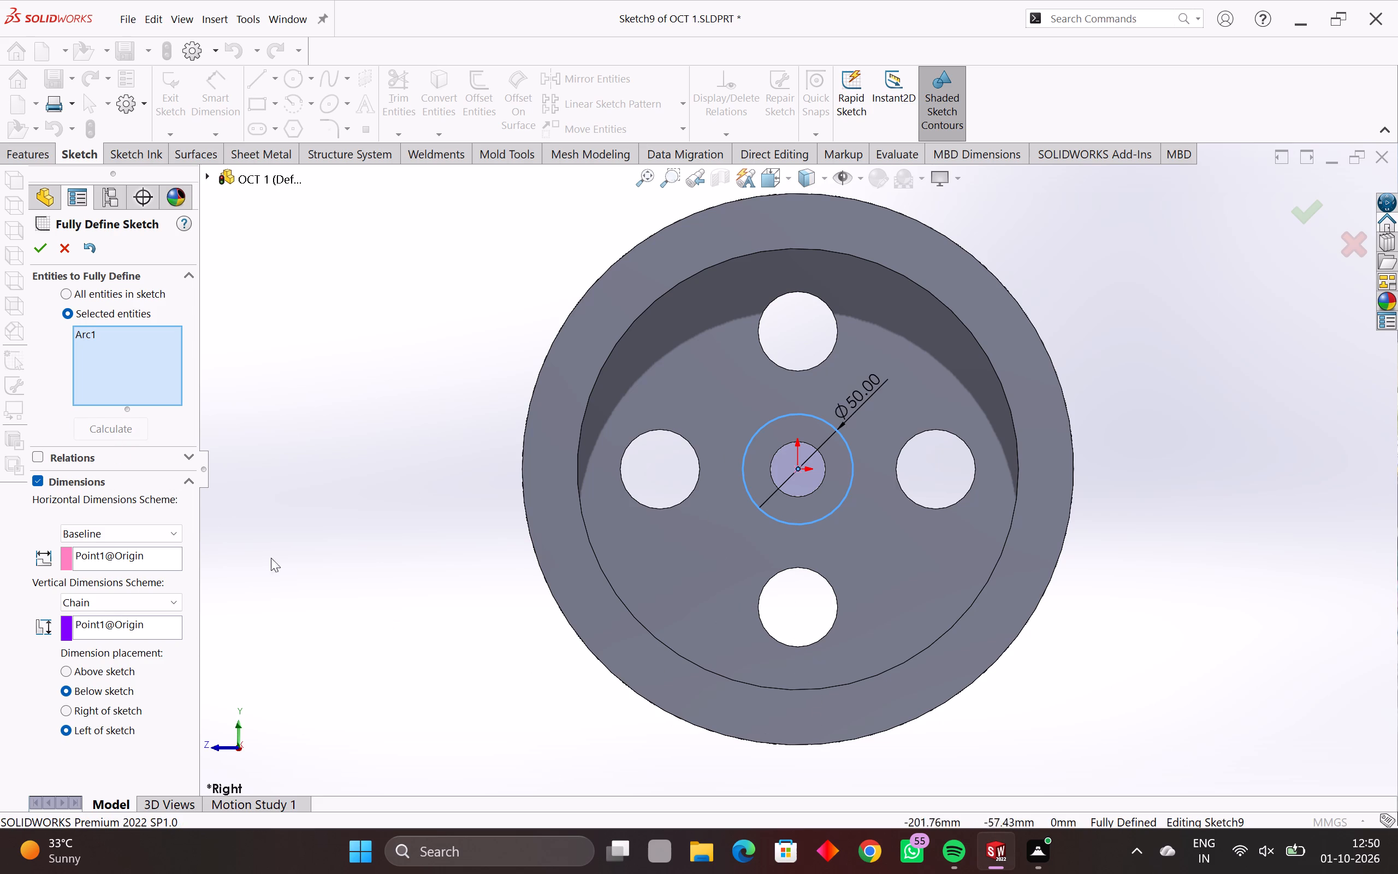
left_click(39, 246)
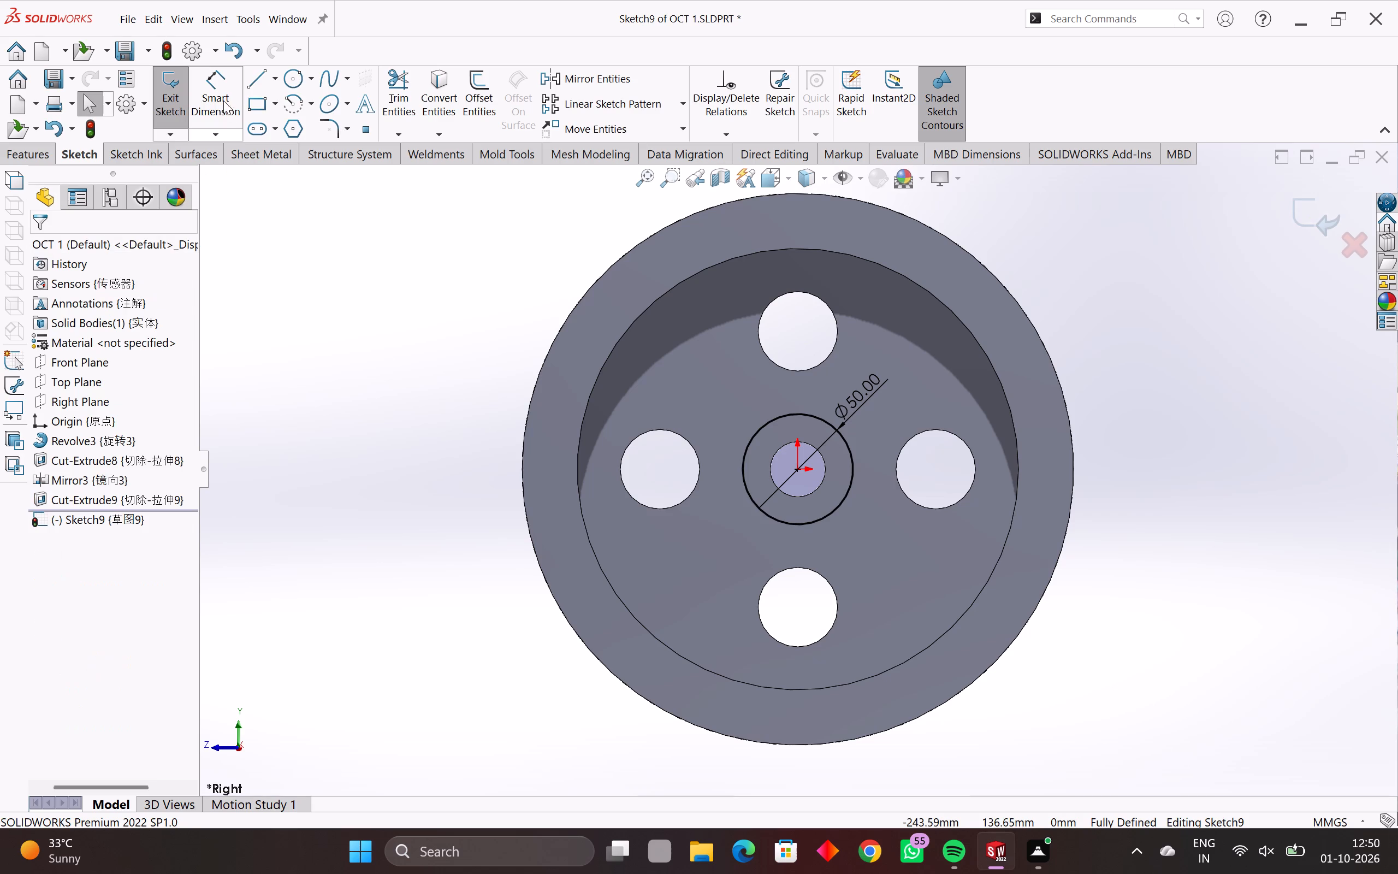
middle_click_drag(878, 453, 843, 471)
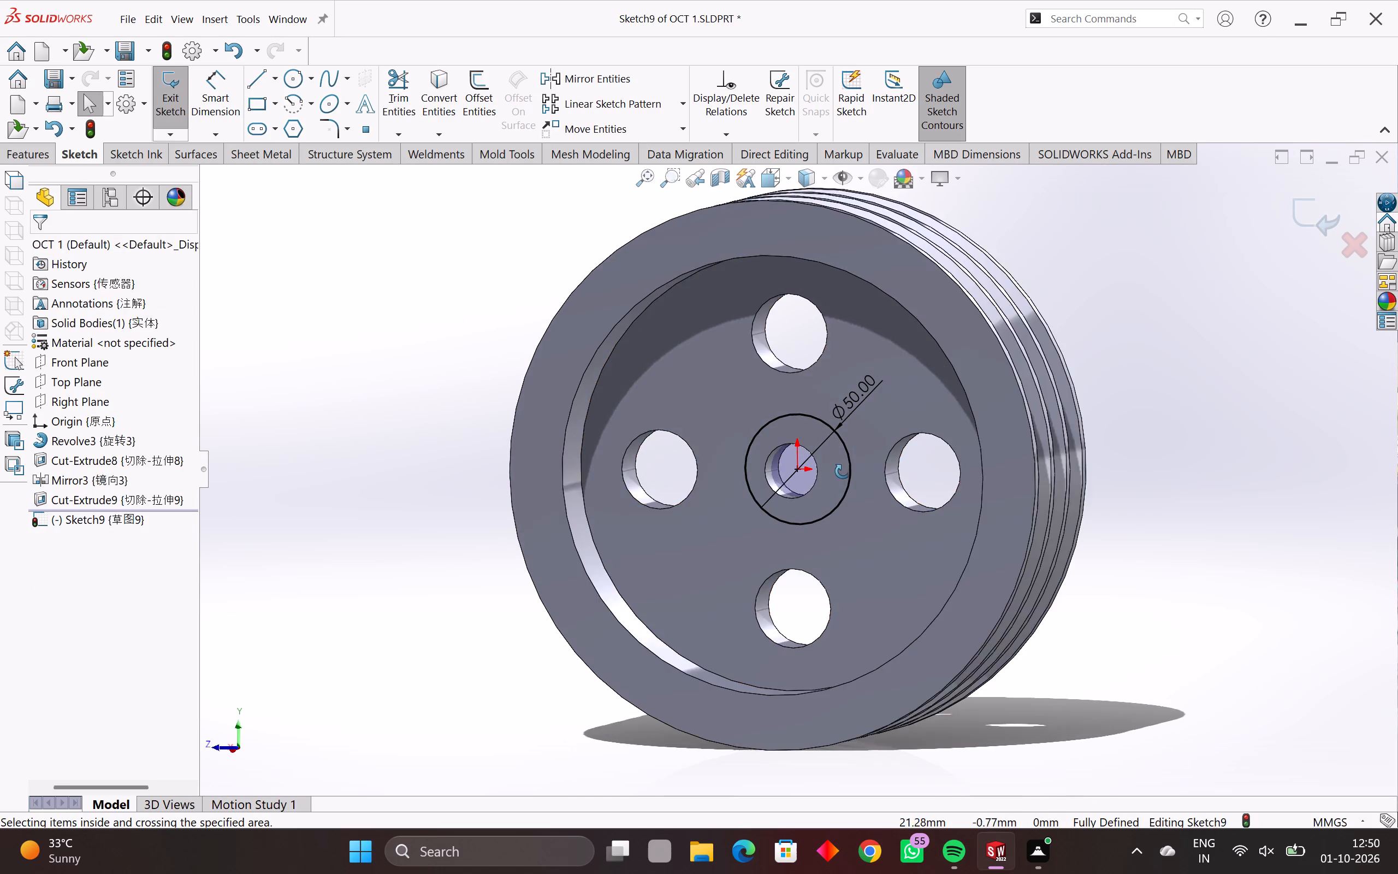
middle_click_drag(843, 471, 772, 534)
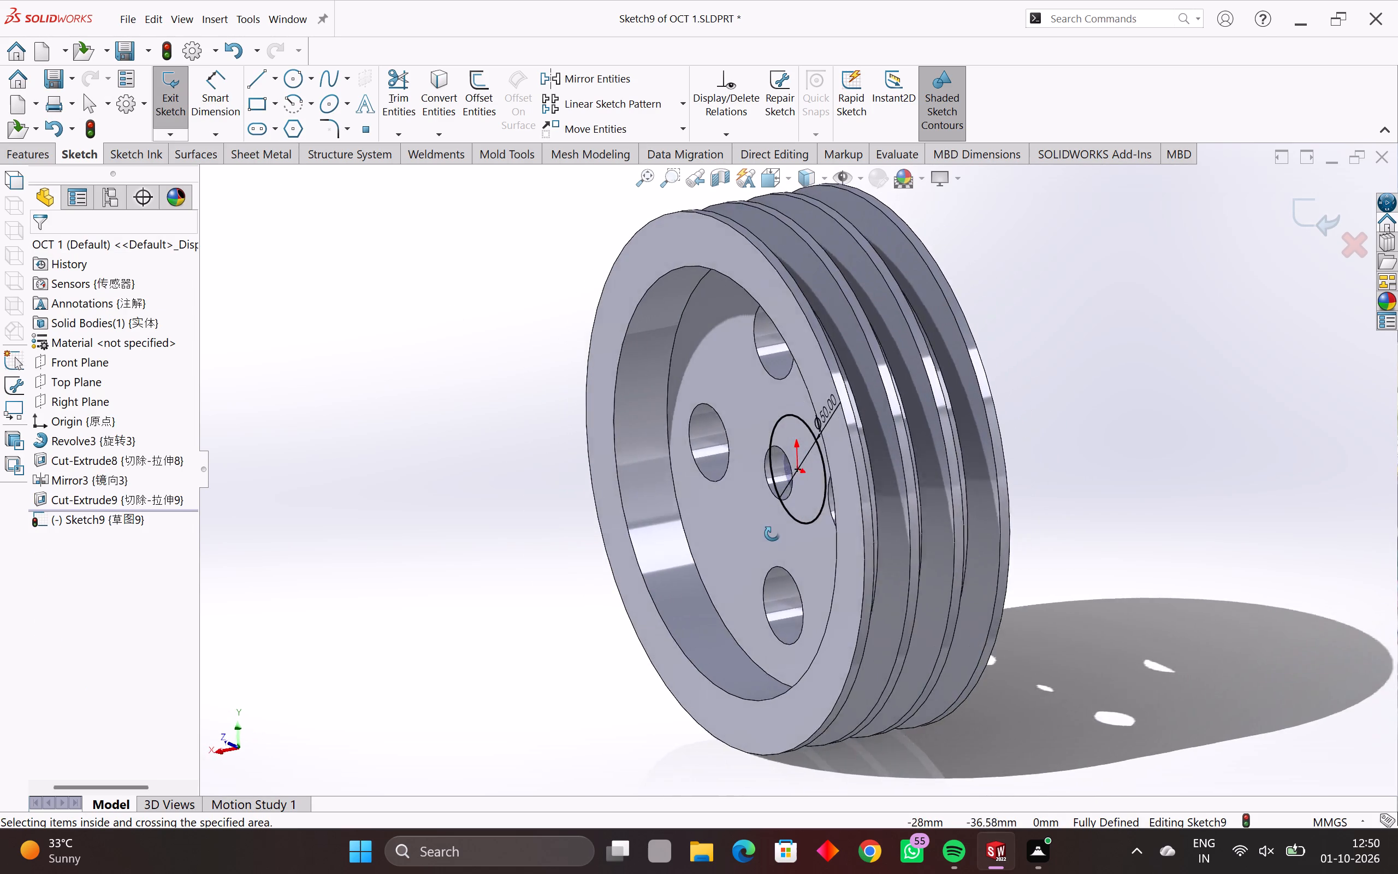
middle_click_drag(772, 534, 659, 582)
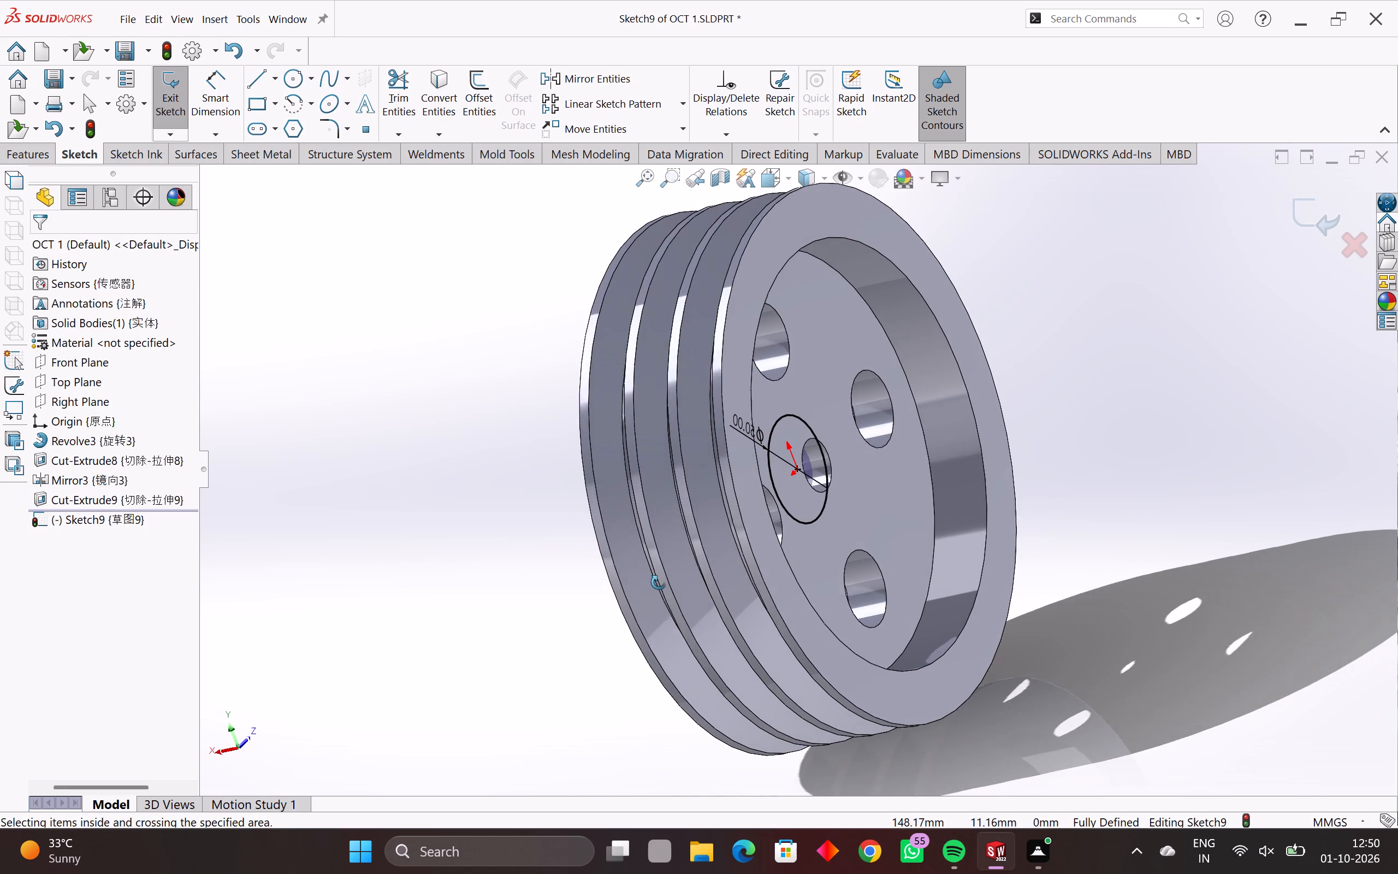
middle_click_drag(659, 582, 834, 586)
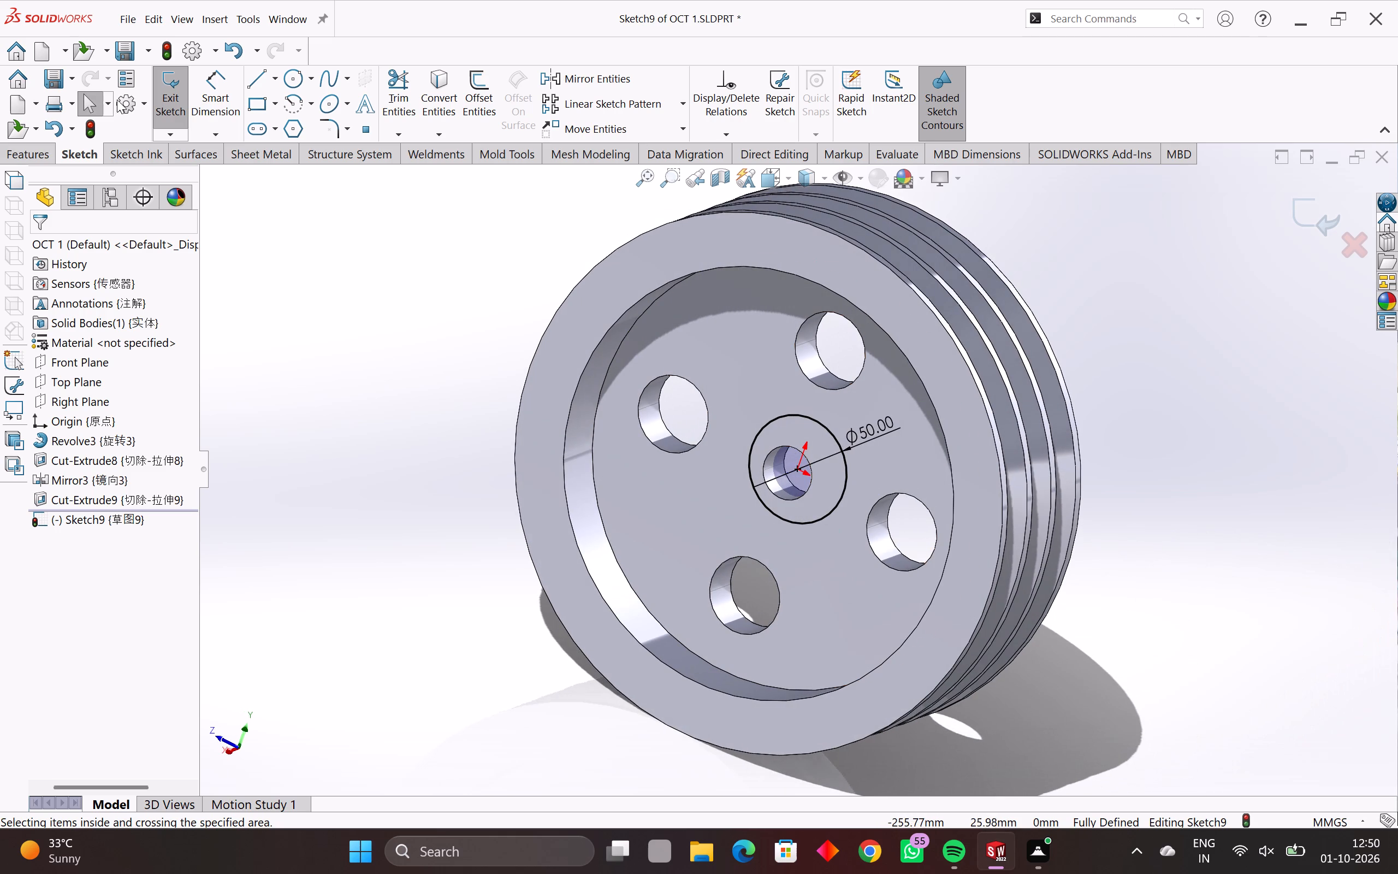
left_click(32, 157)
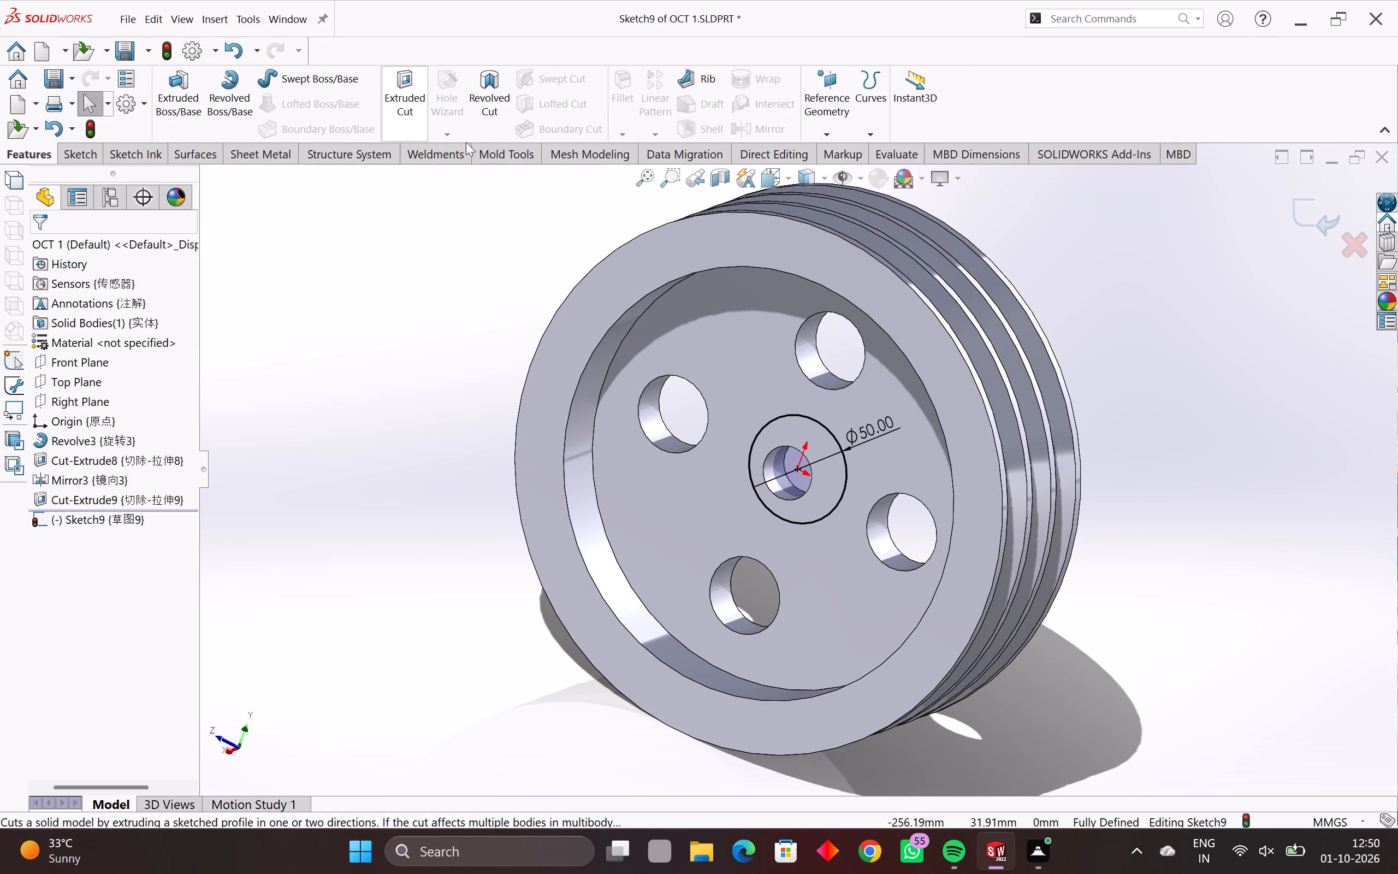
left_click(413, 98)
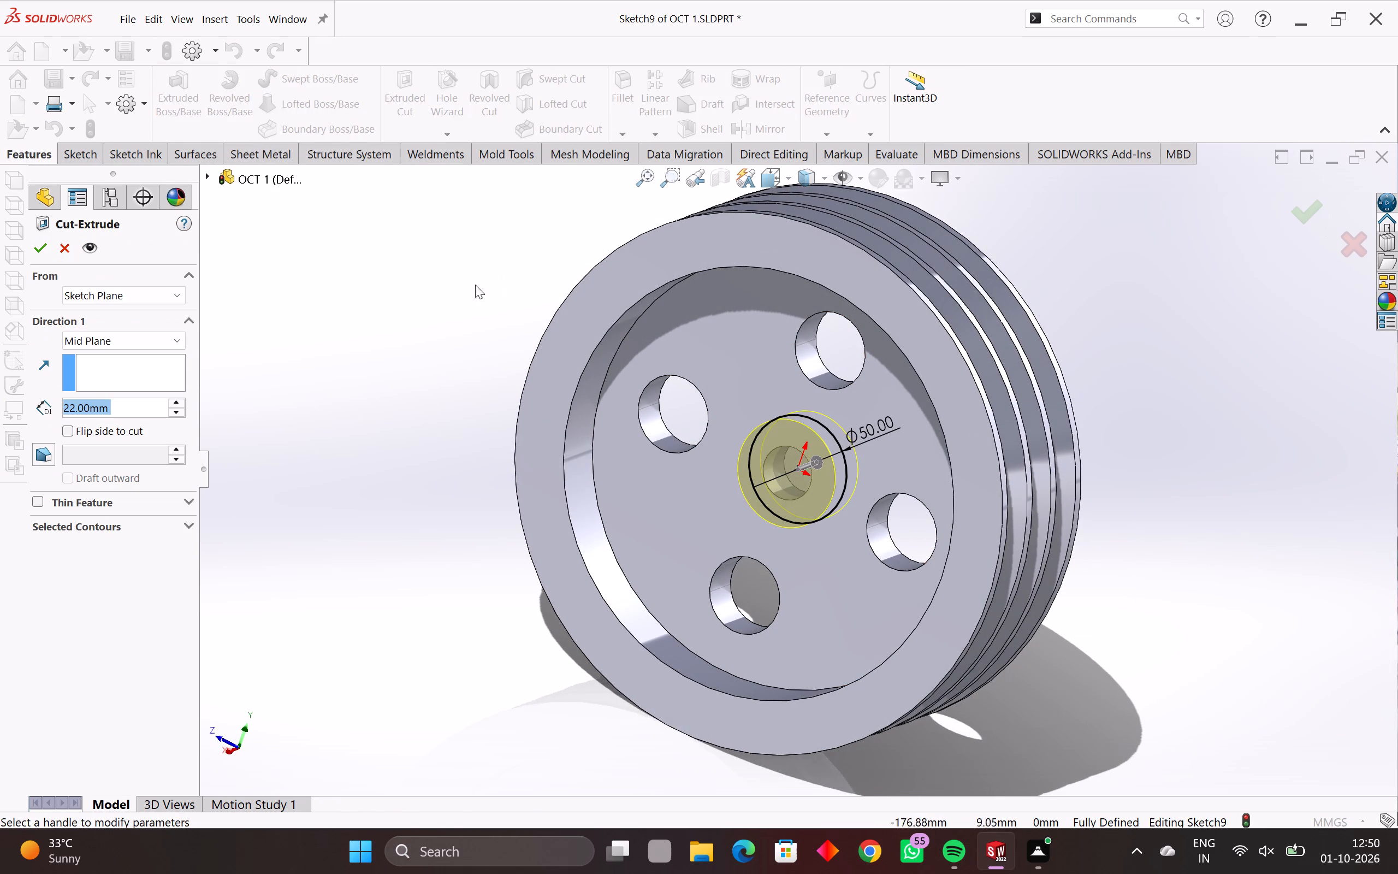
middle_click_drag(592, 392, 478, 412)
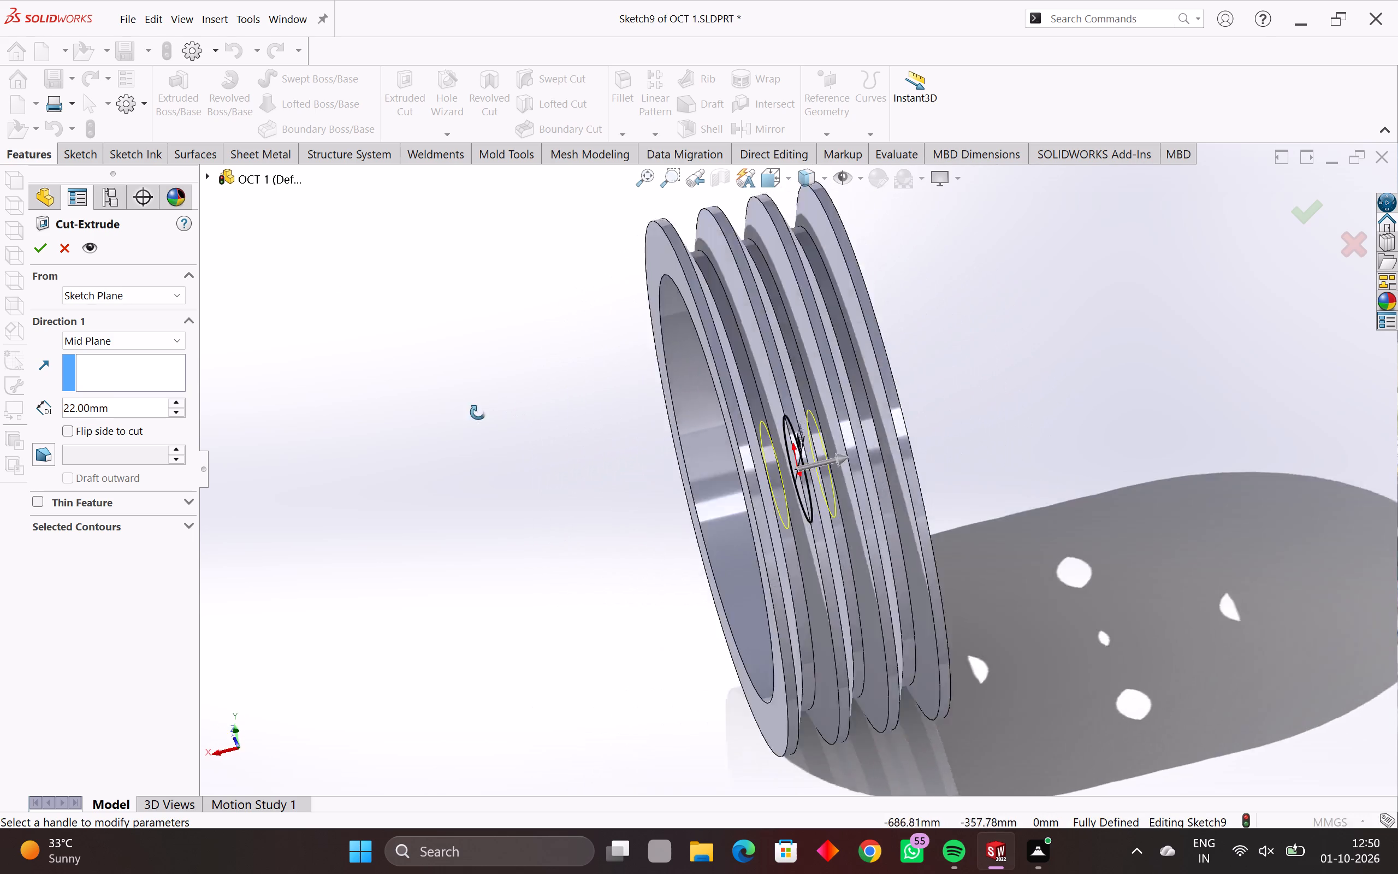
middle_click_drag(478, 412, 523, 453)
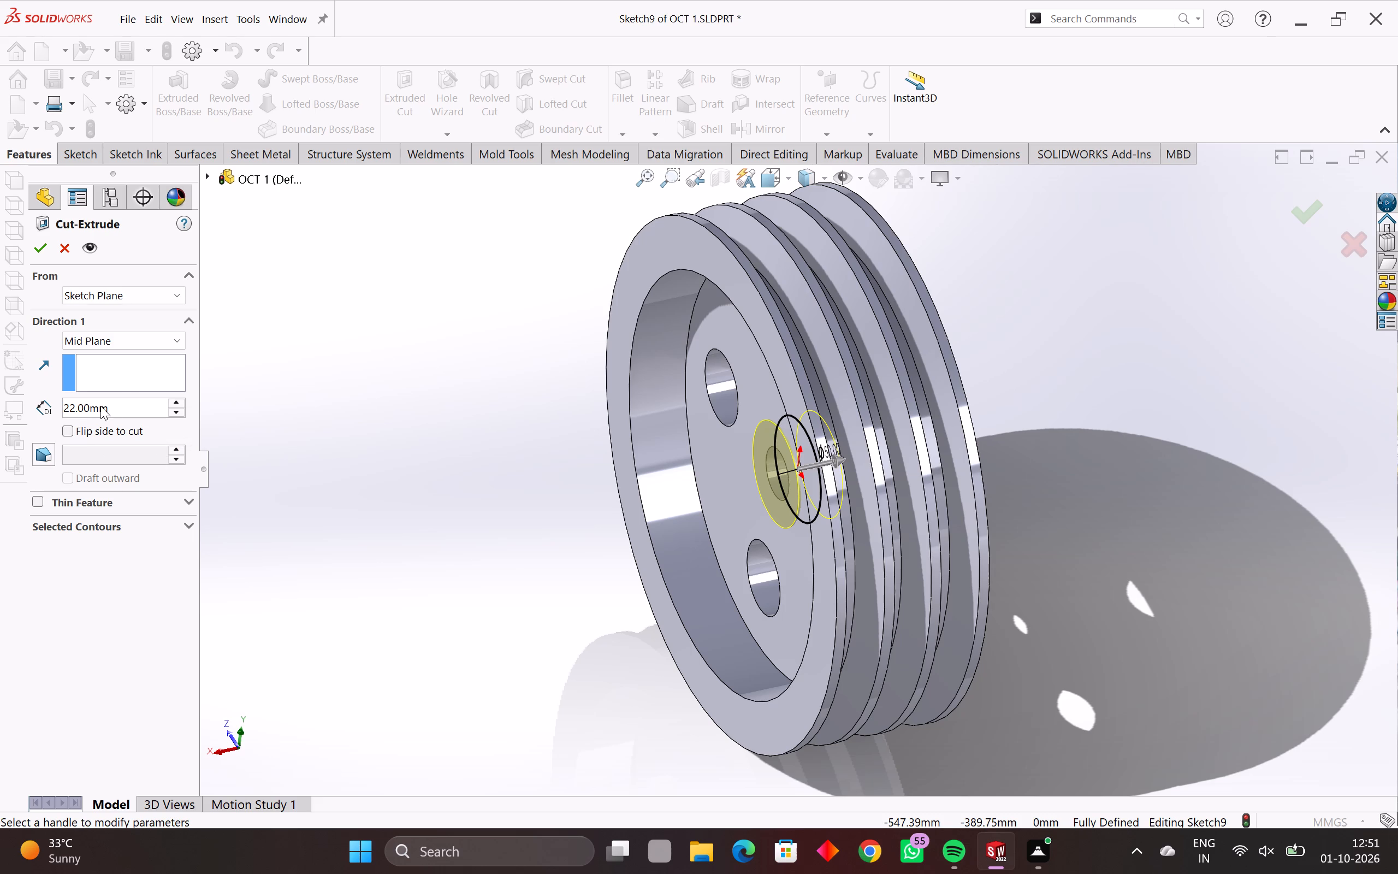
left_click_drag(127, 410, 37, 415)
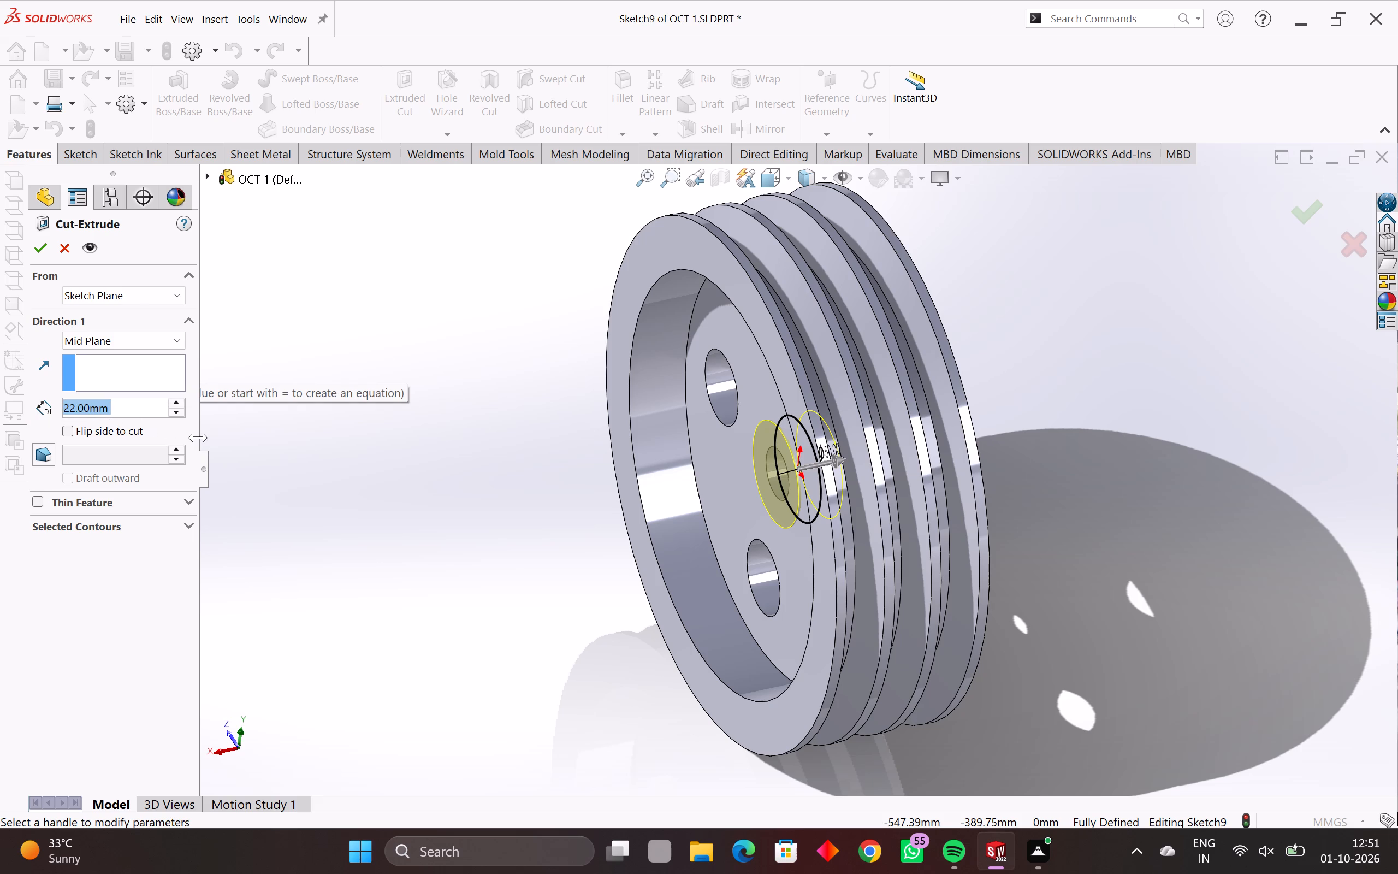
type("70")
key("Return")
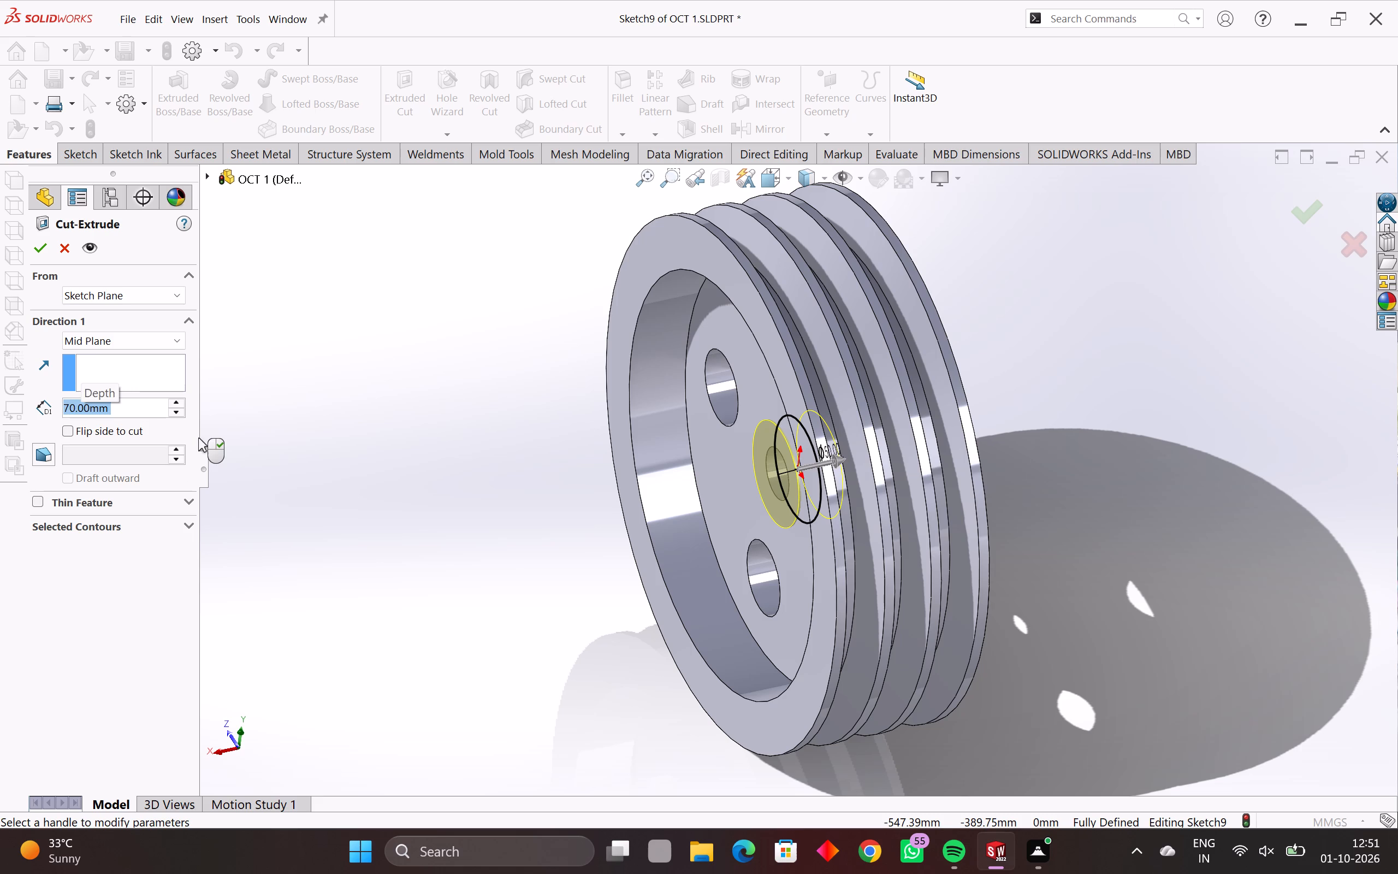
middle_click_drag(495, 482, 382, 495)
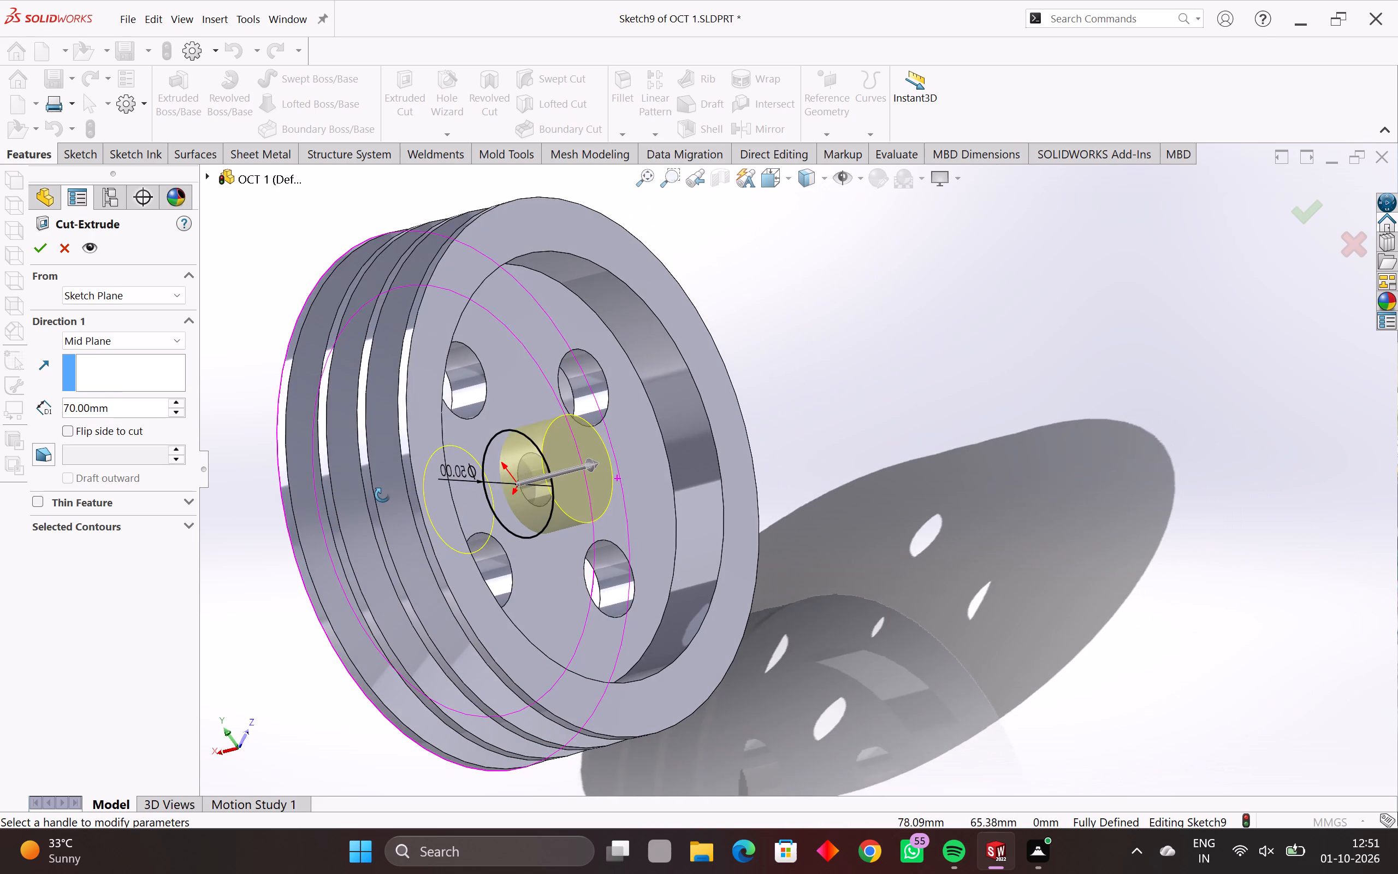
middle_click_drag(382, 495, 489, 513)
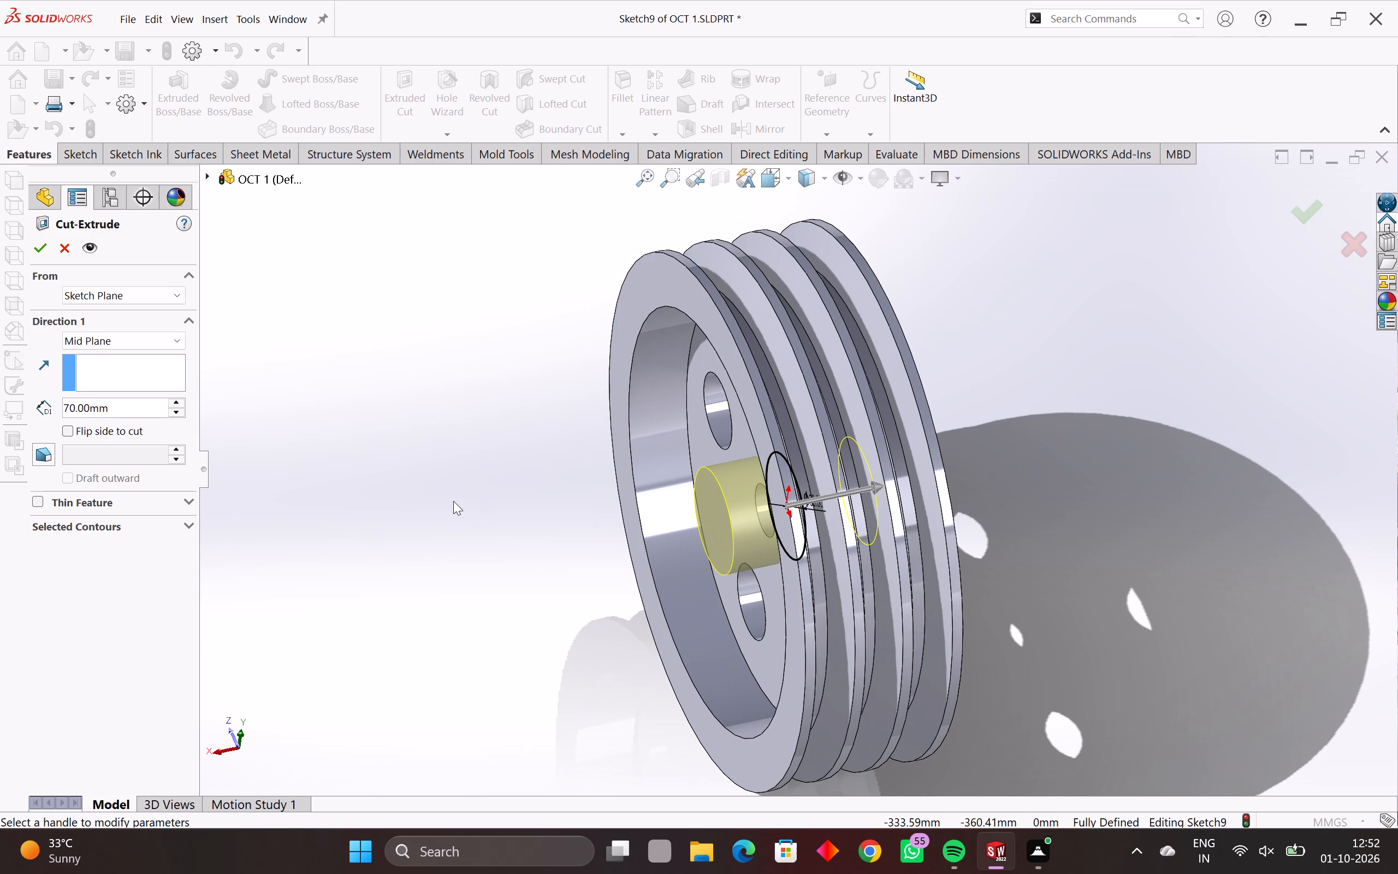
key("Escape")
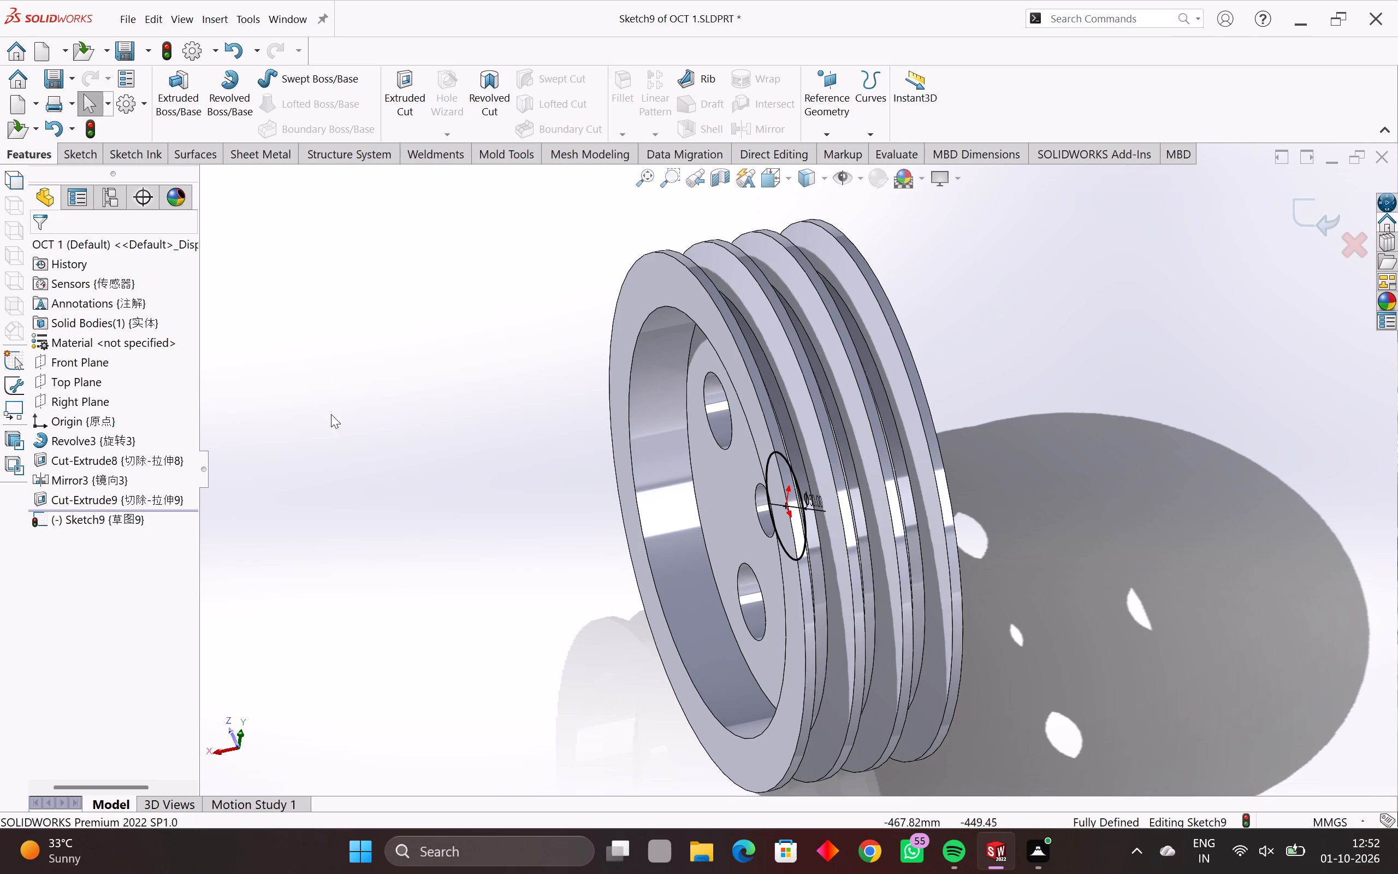
Extrude the 50 mm hub circle as a Mid Plane boss 70 mm deep, merged with the pulley body.
middle_click_drag(417, 435, 546, 438)
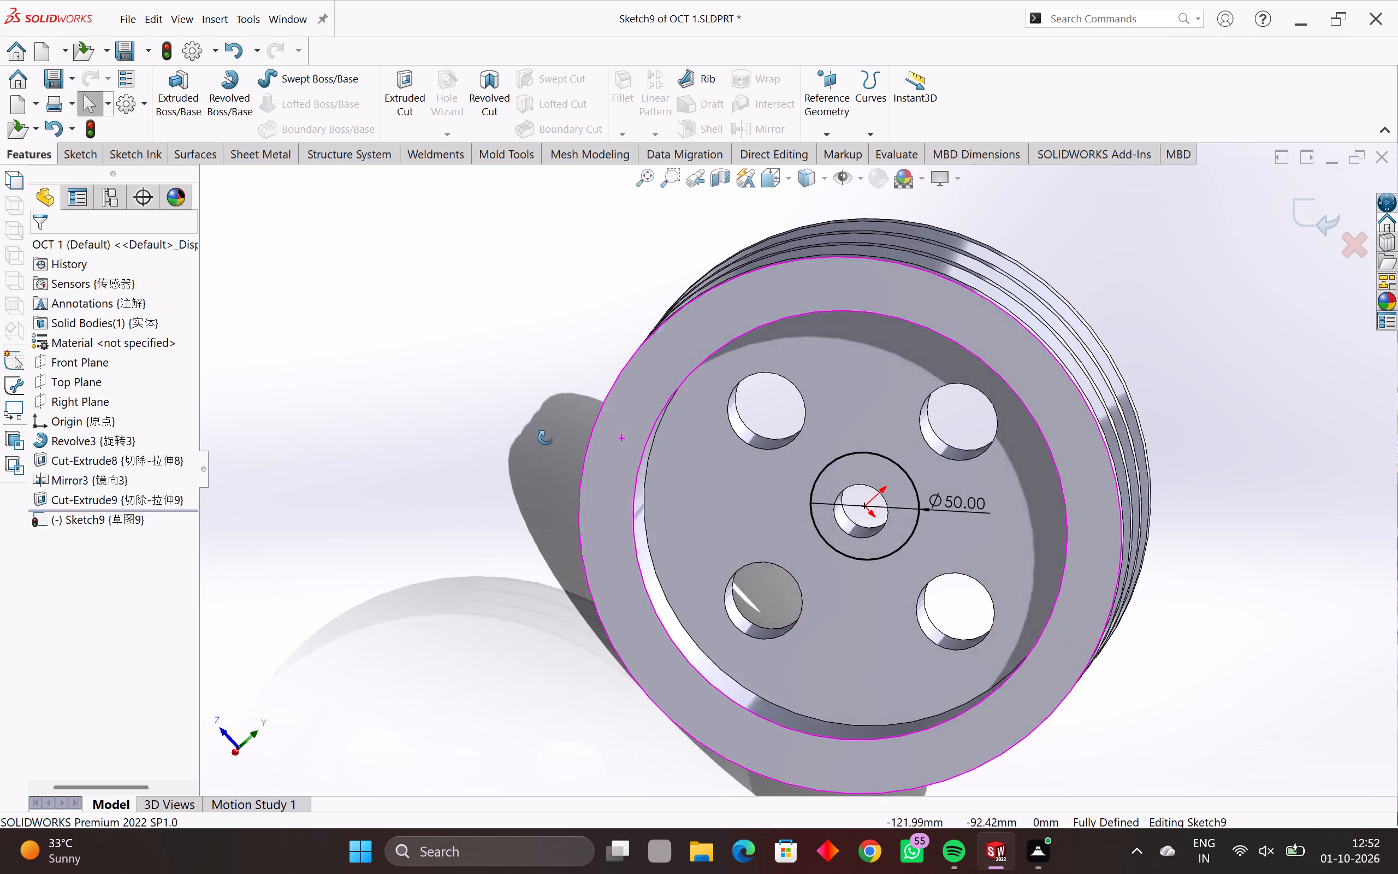
middle_click_drag(546, 438, 548, 435)
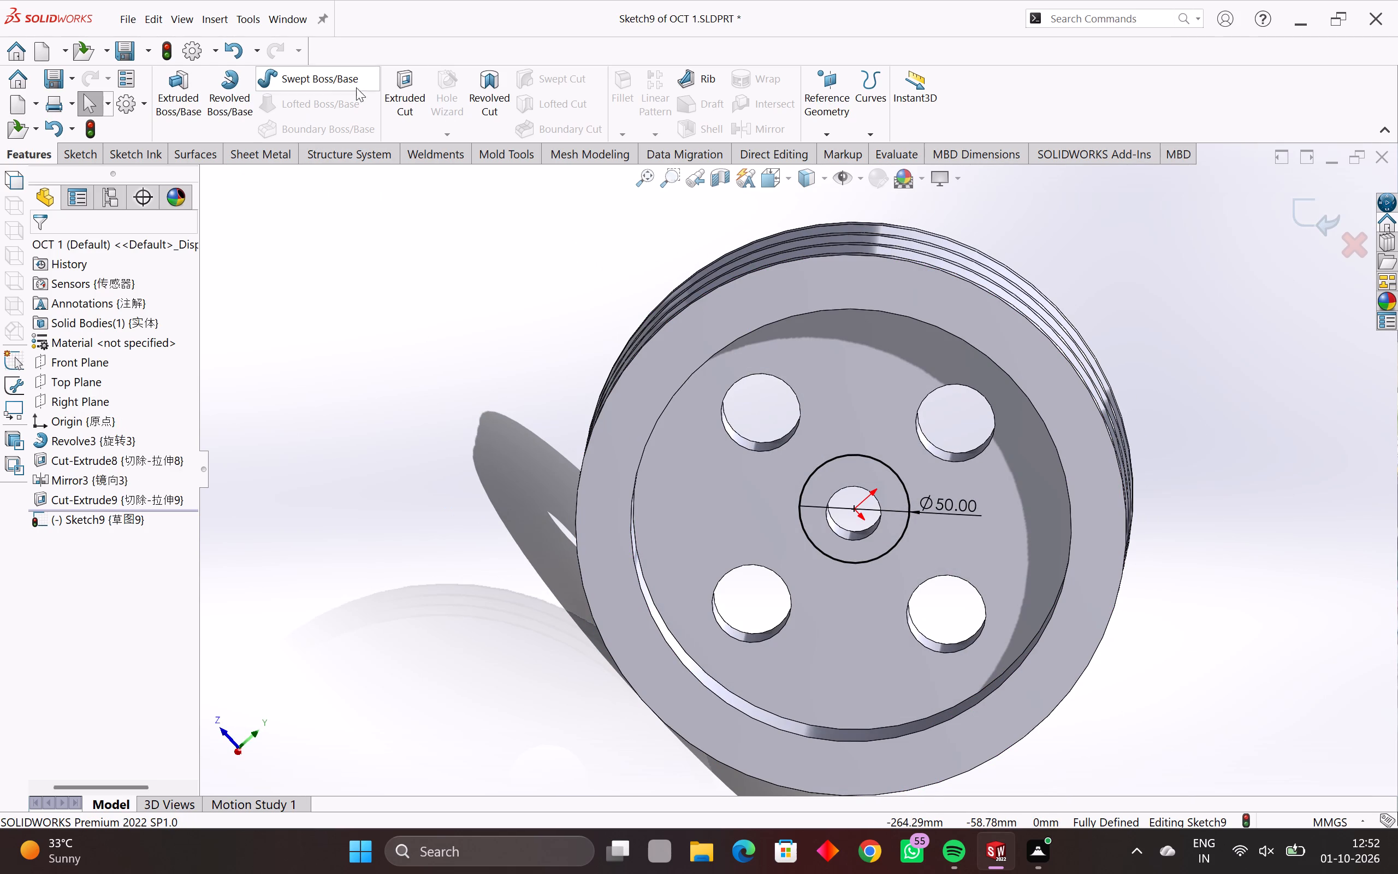
left_click(191, 82)
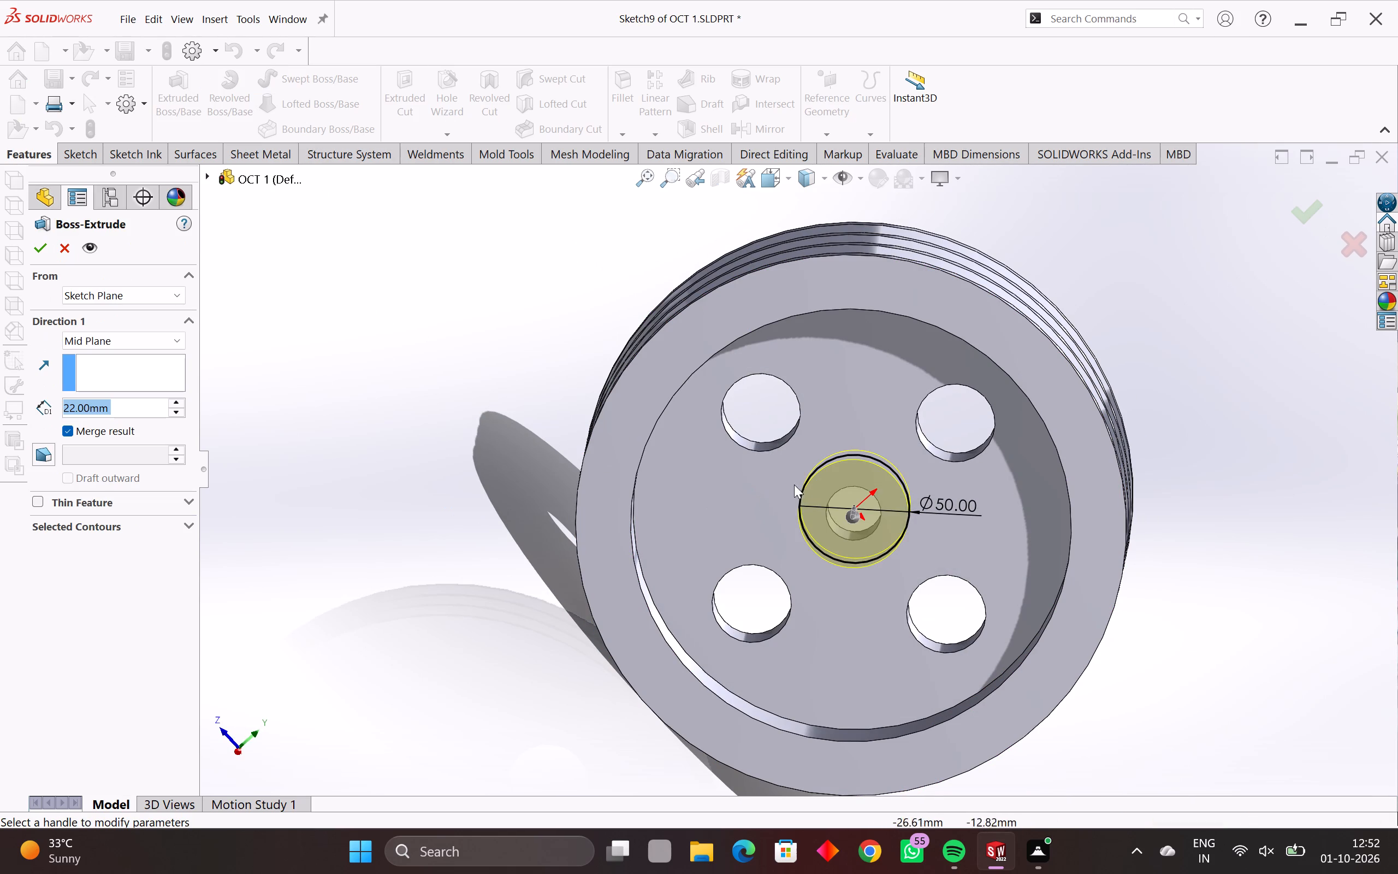
middle_click_drag(799, 485, 715, 485)
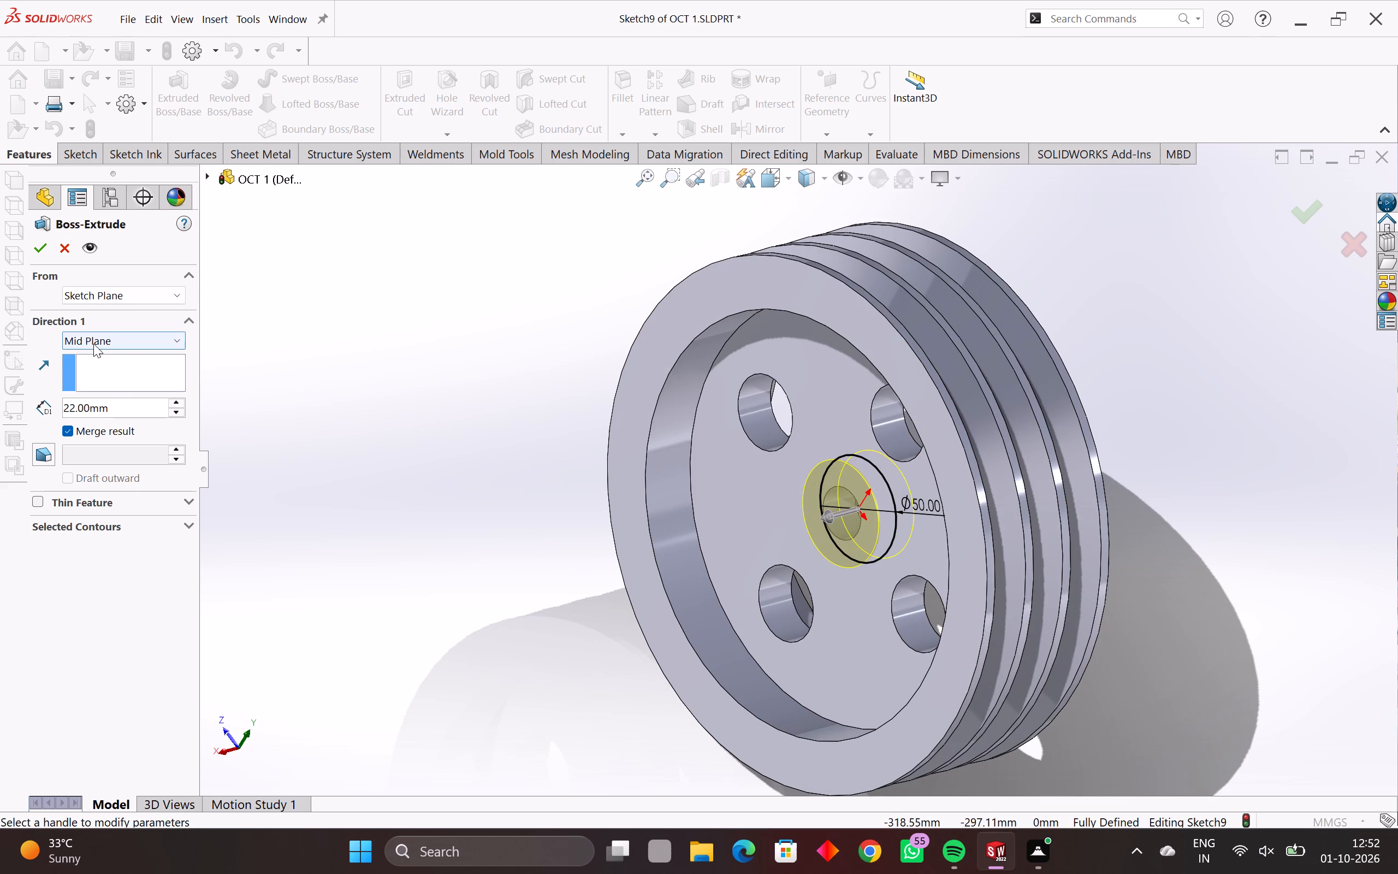
left_click_drag(124, 408, 17, 430)
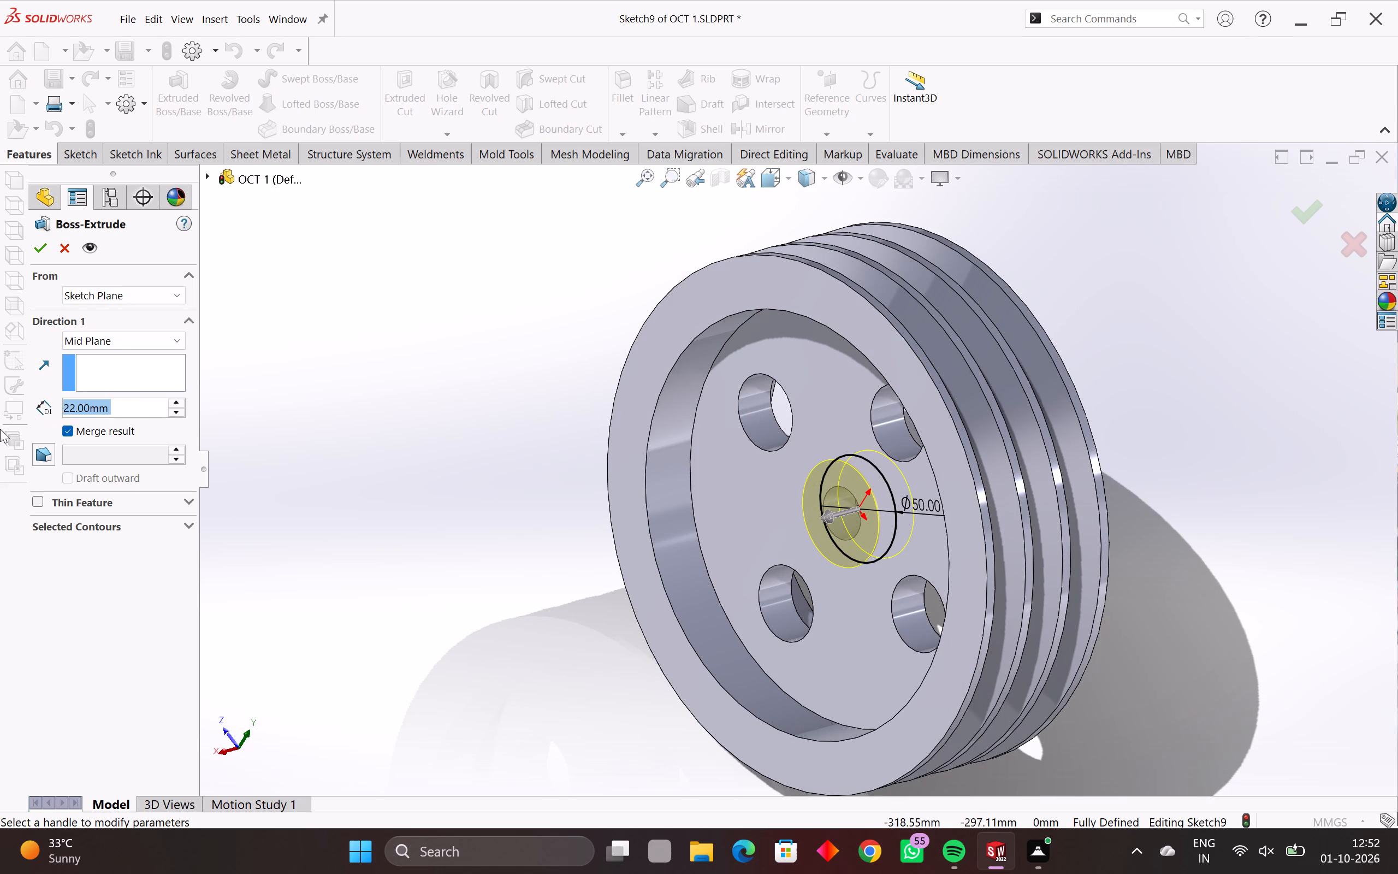
type("70")
key("Return")
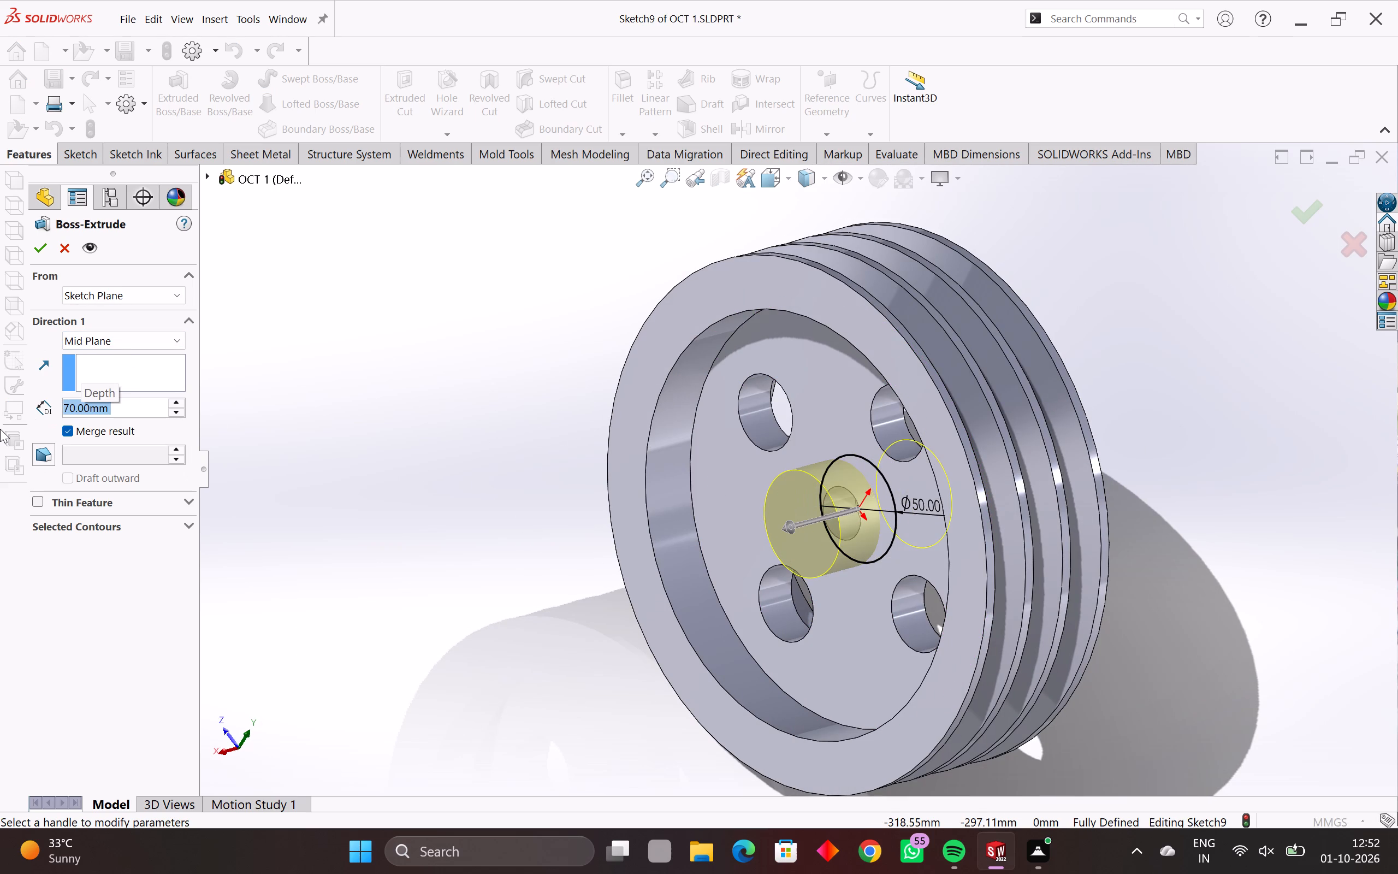
middle_click_drag(389, 603, 327, 633)
middle_click_drag(327, 633, 485, 618)
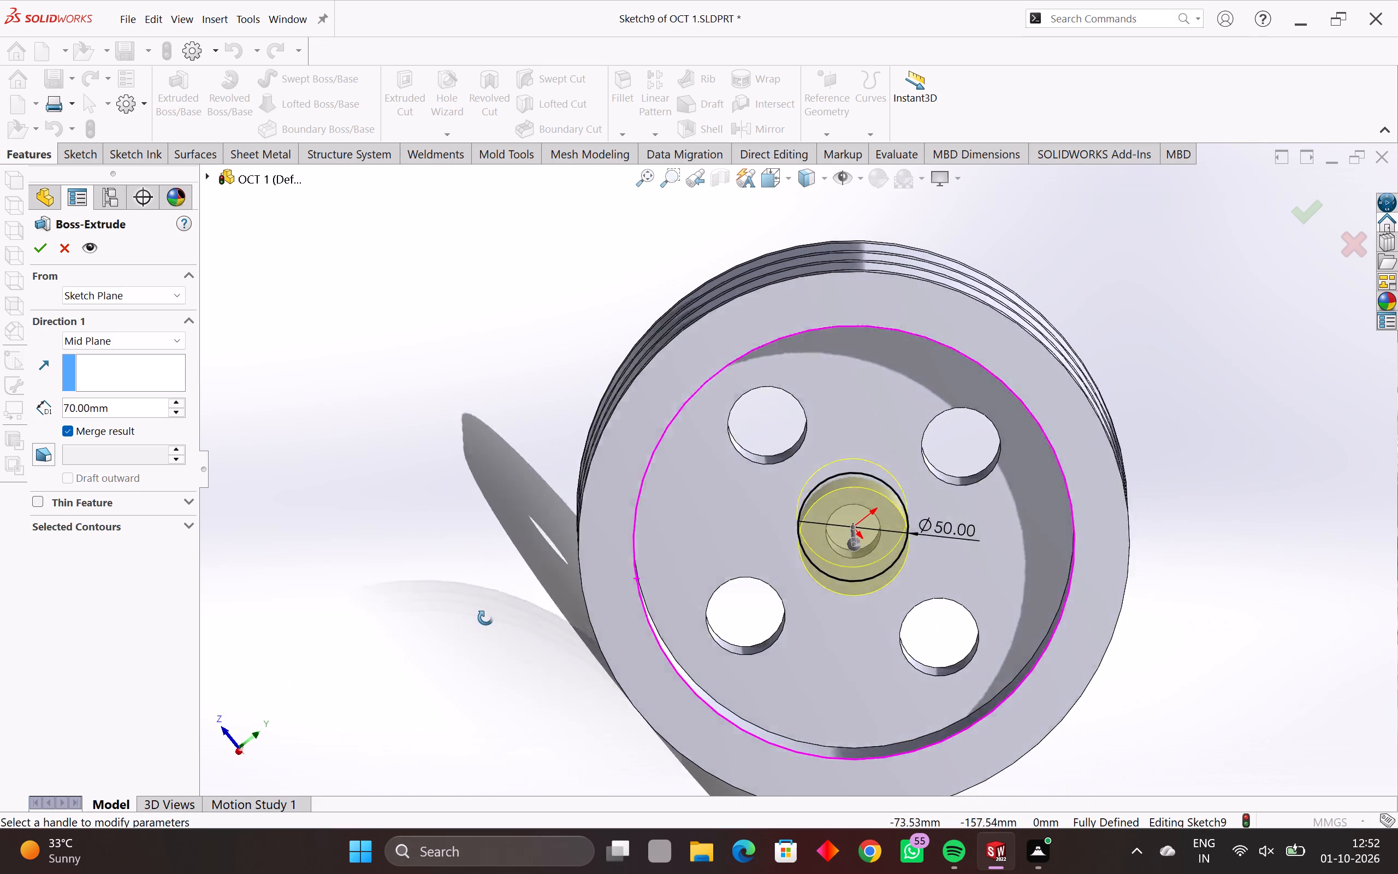
middle_click_drag(485, 618, 499, 619)
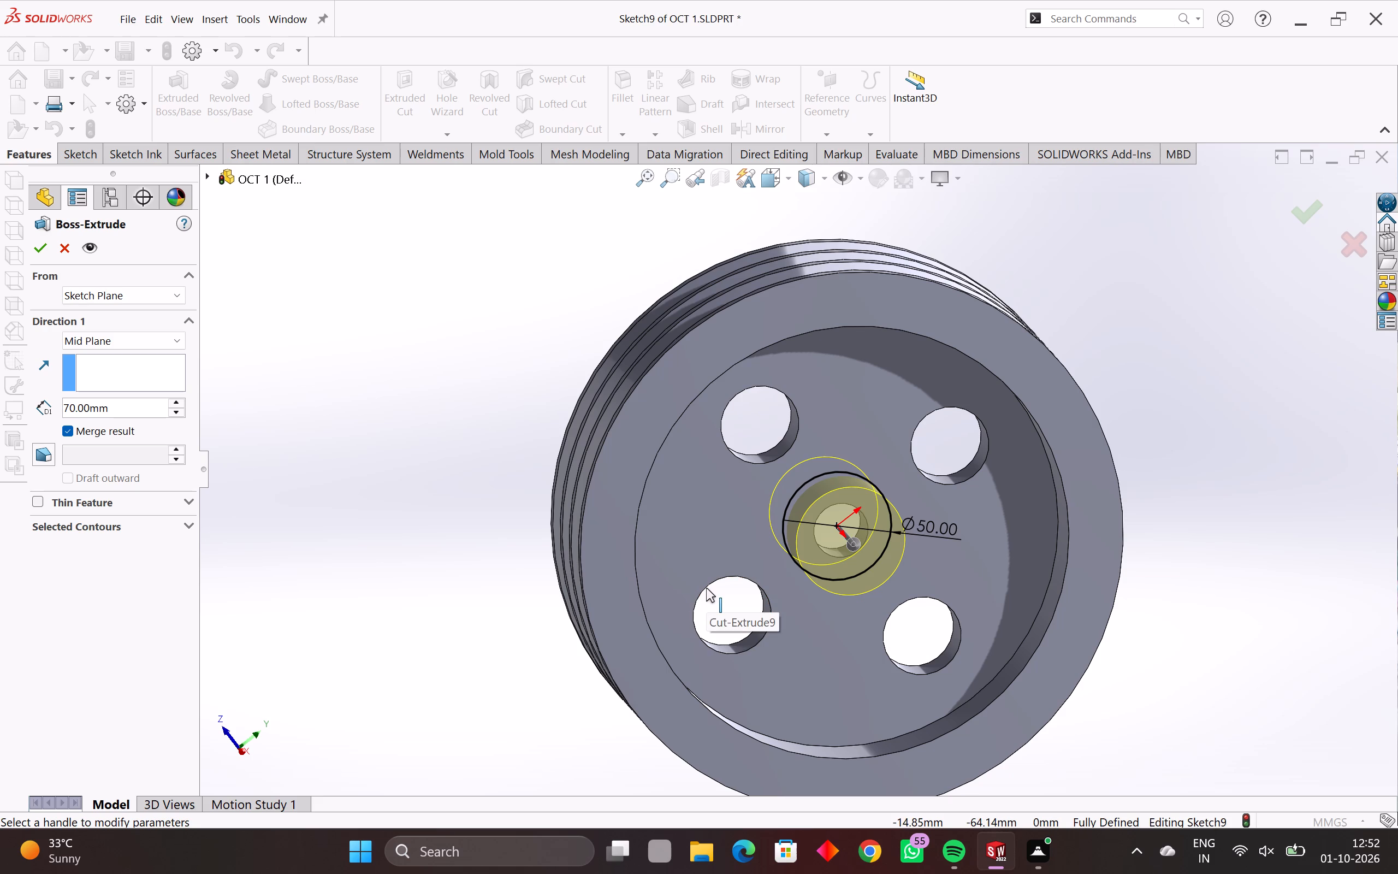
left_click(41, 239)
Open a new sketch on the Right Plane and draw a bore circle of 12.5 mm radius centred on the origin.
middle_click_drag(695, 588, 610, 601)
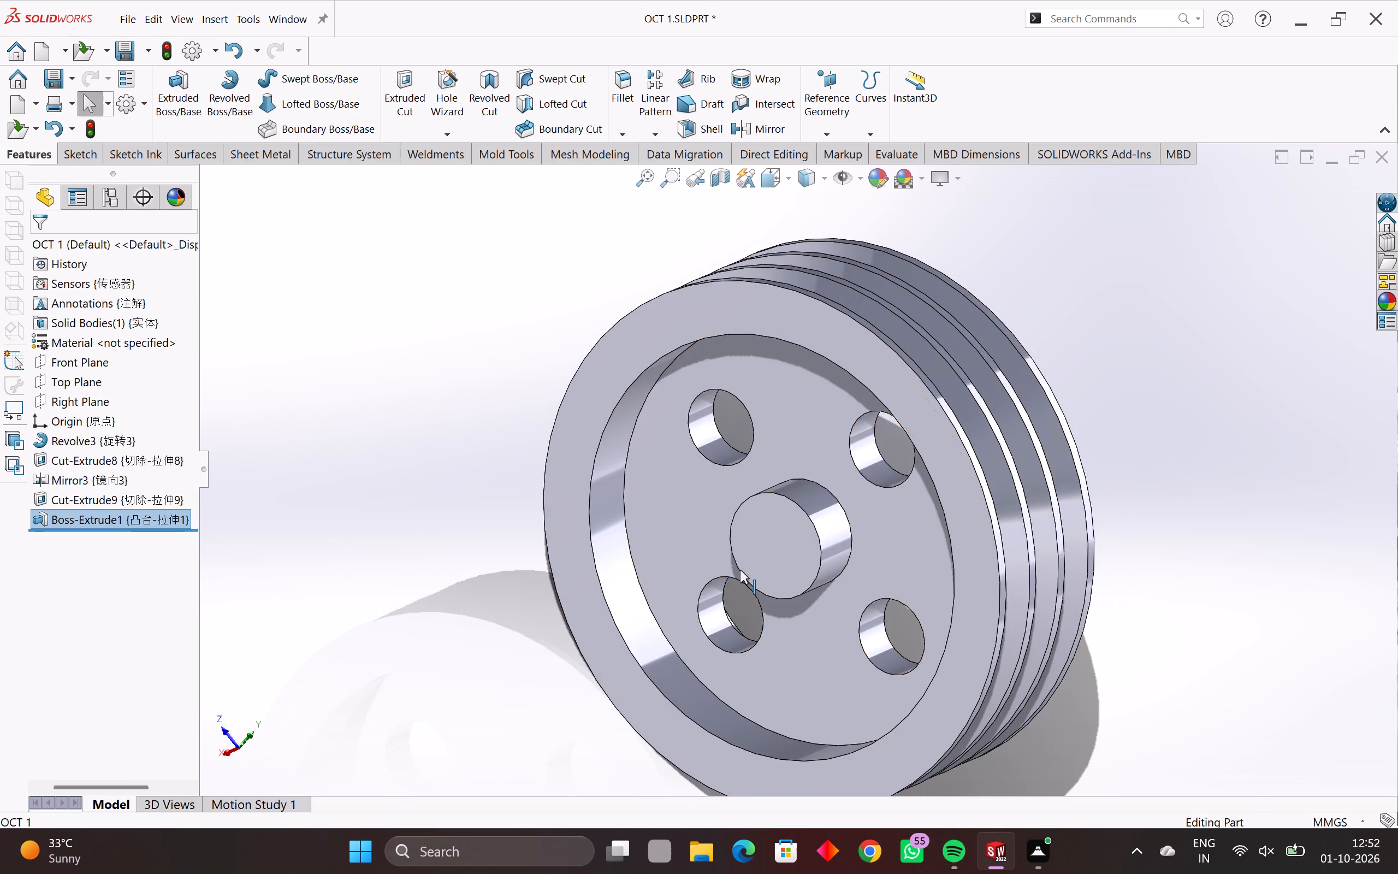
scroll(744, 570, "up", 2)
middle_click_drag(855, 538, 613, 633)
middle_click_drag(973, 534, 956, 548)
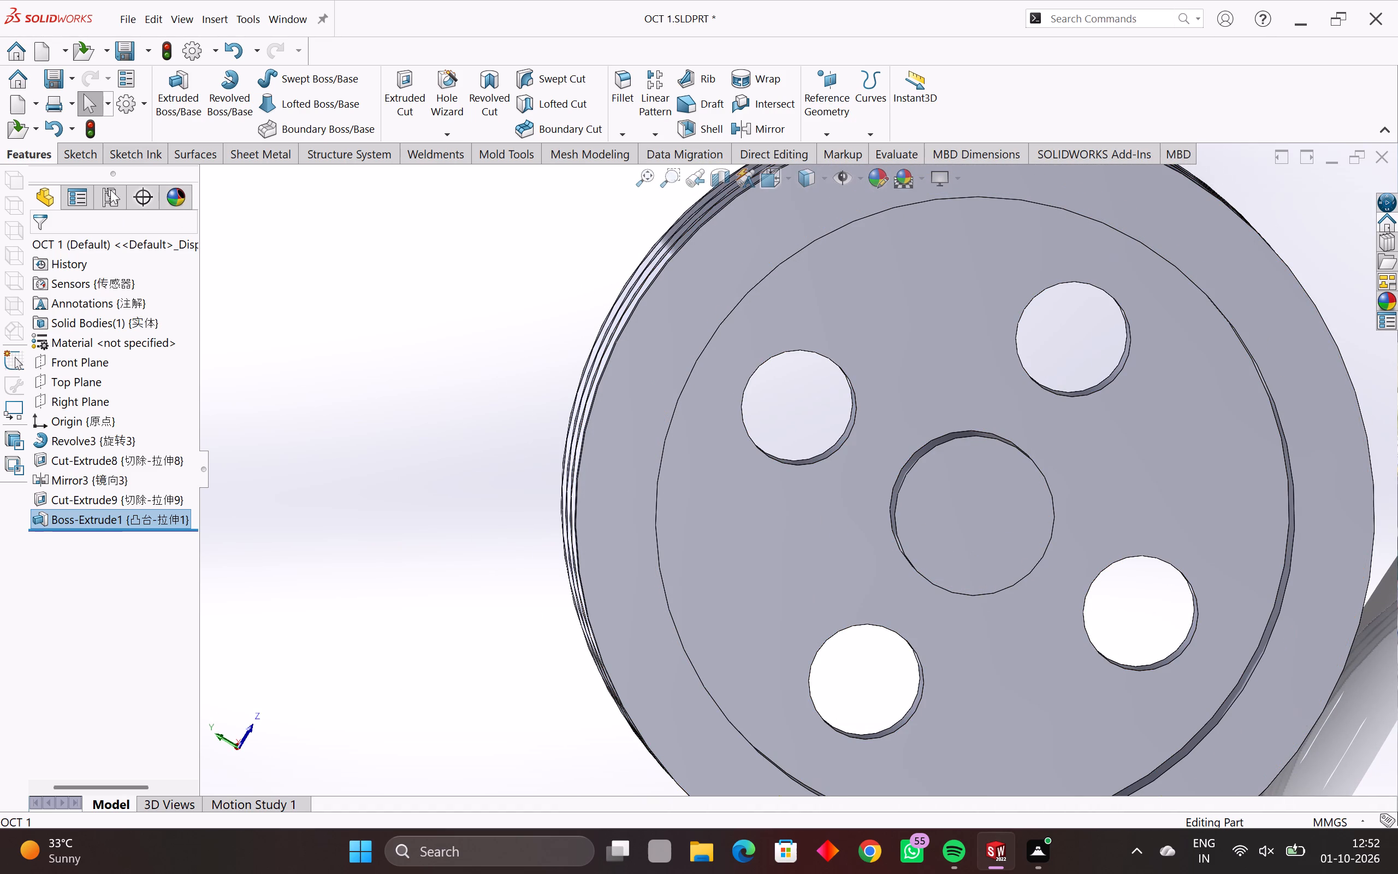
left_click(82, 407)
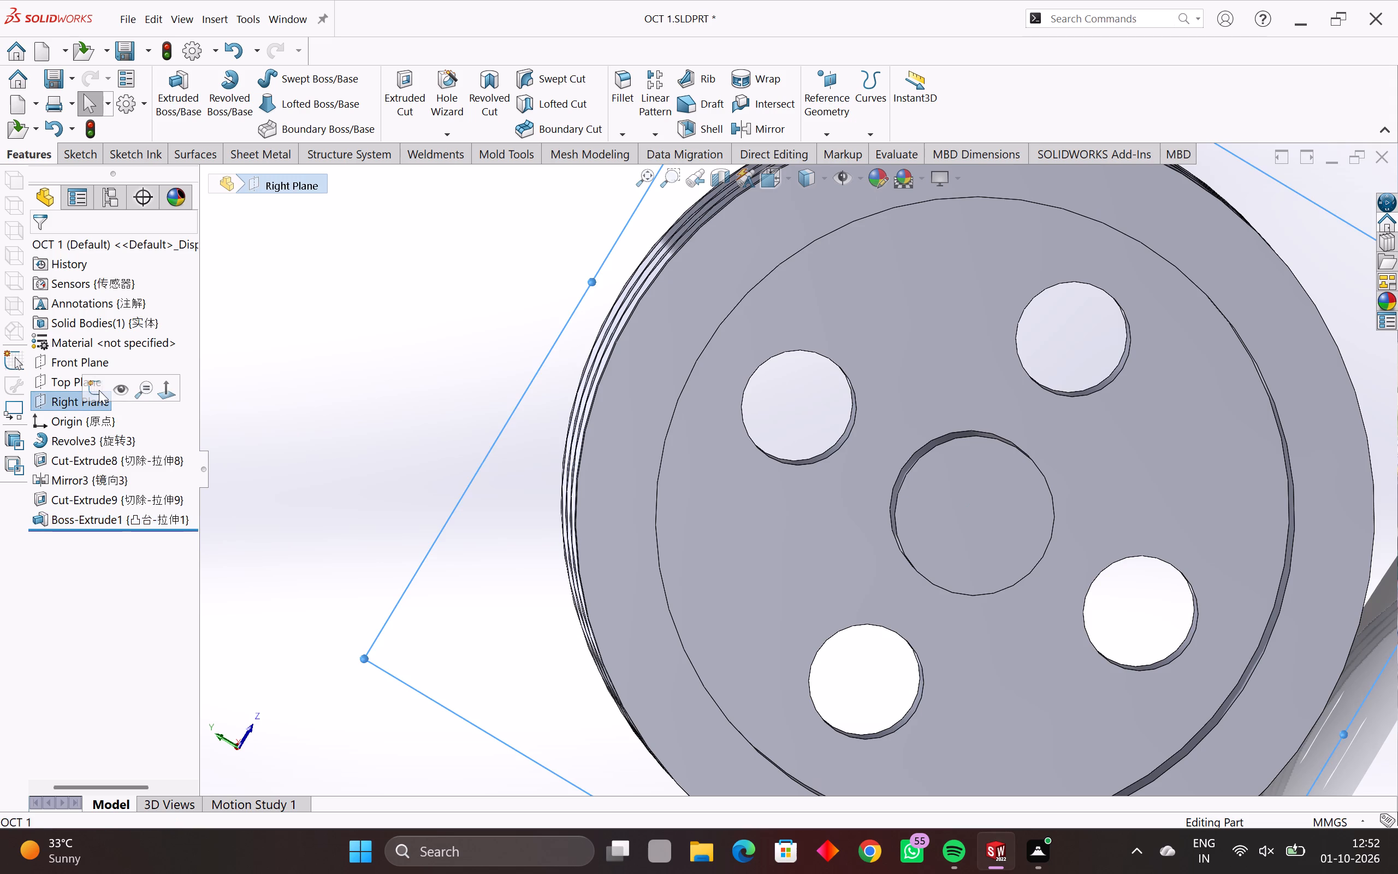
left_click(99, 390)
scroll(799, 484, "up", 2)
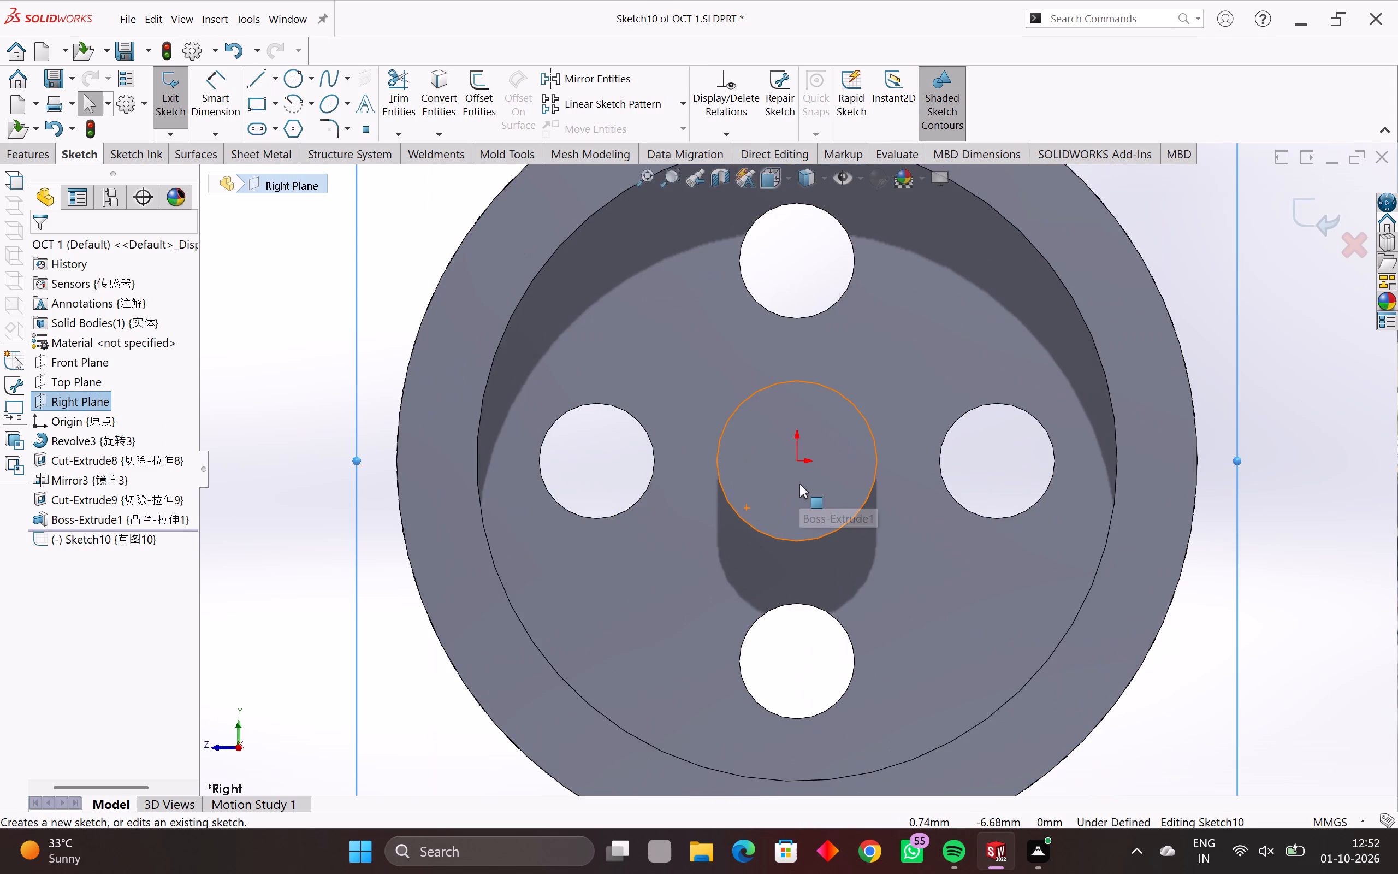
scroll(799, 484, "down", 2)
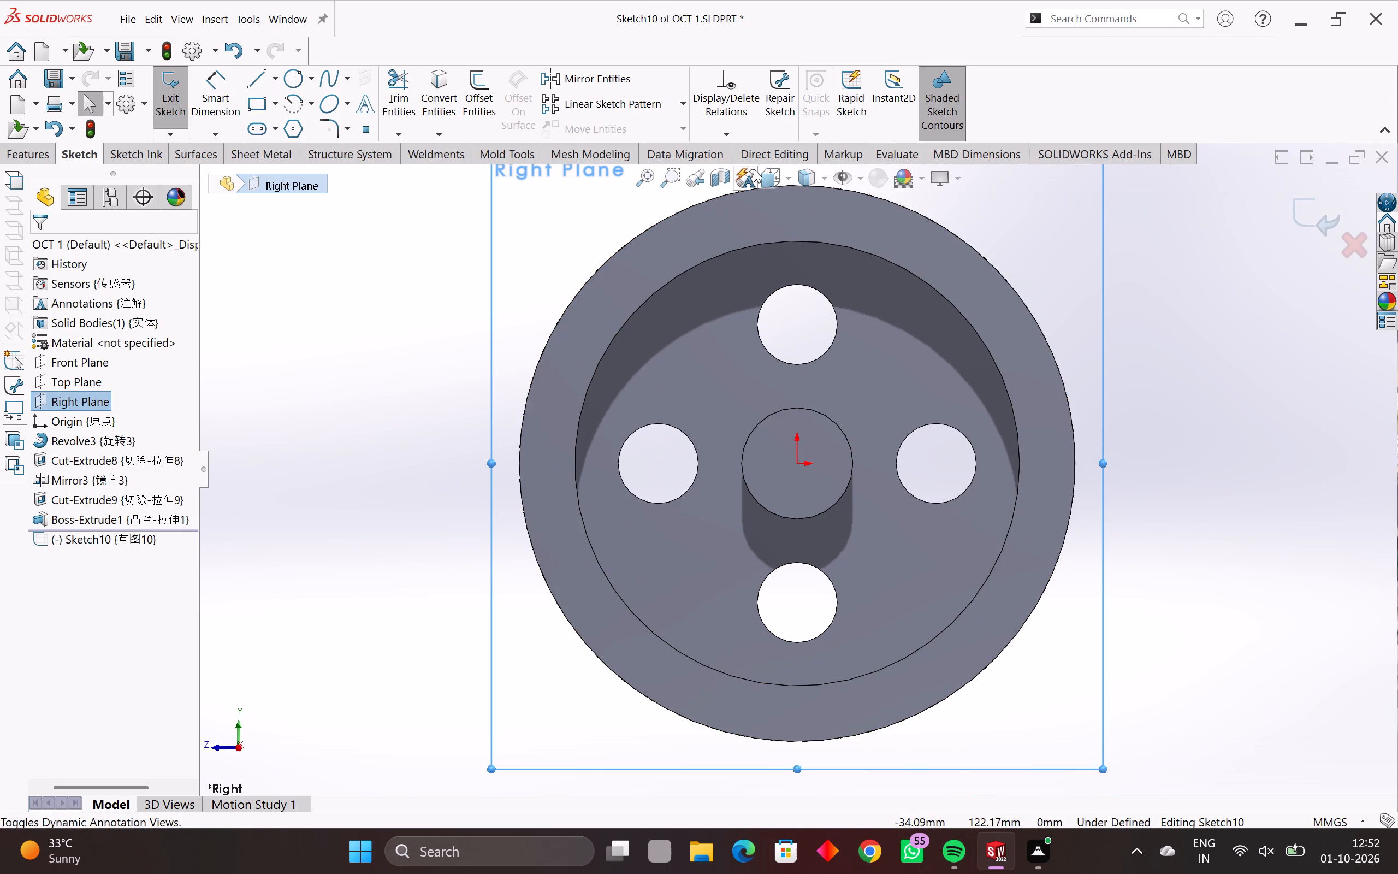
left_click(284, 72)
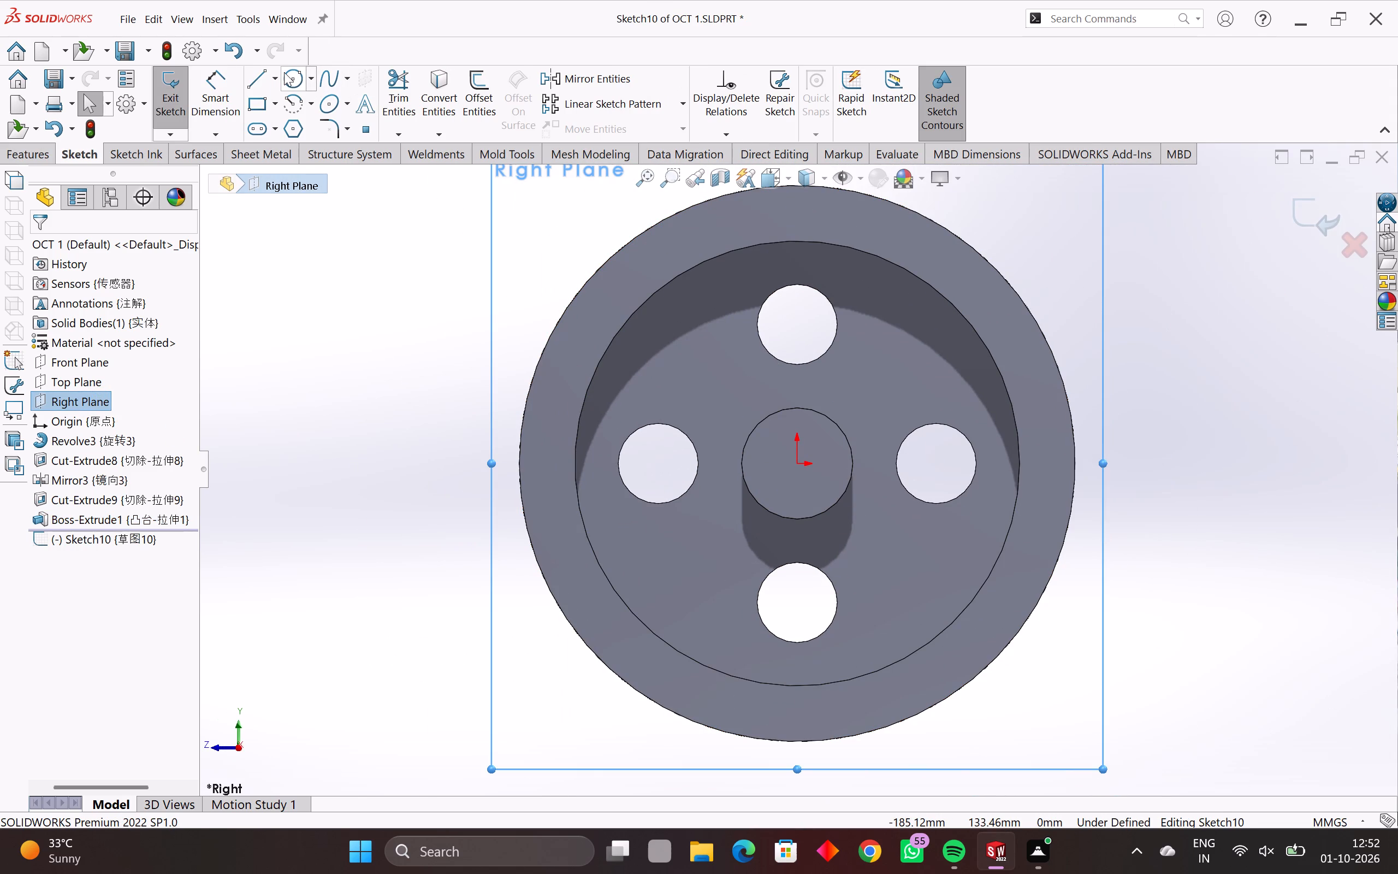
left_click(798, 463)
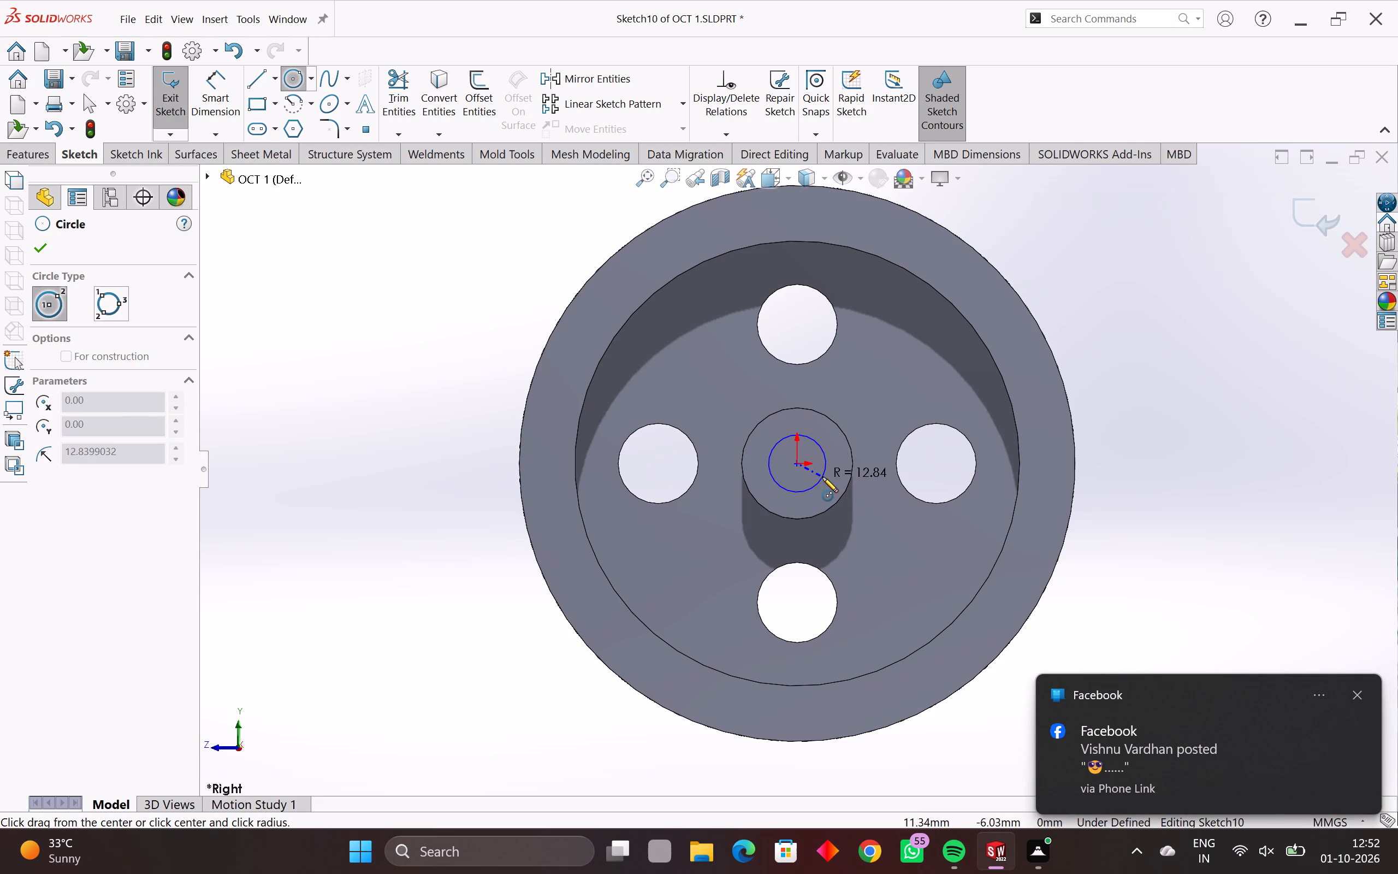
left_click(822, 477)
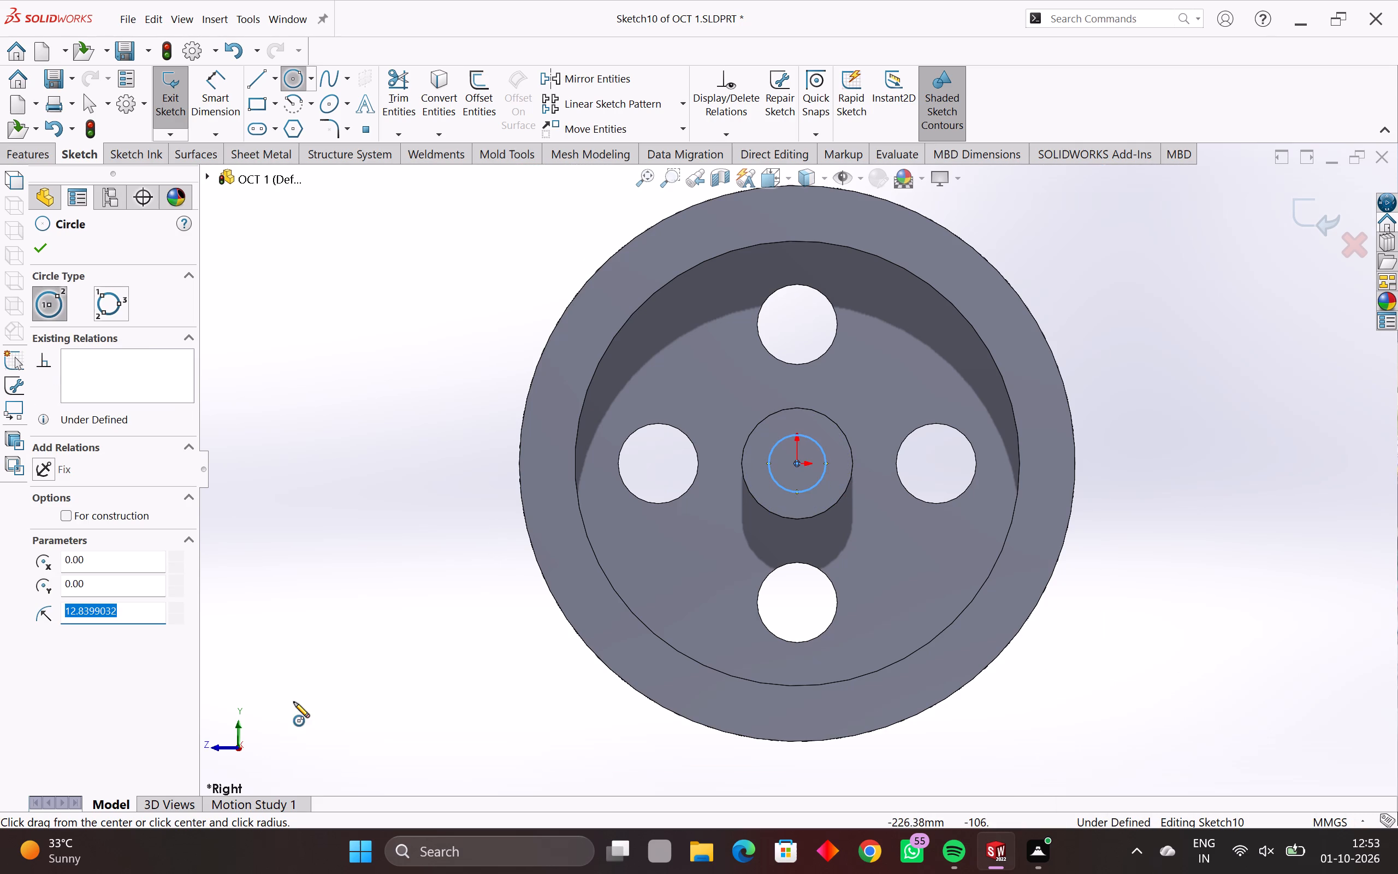
type("12.5")
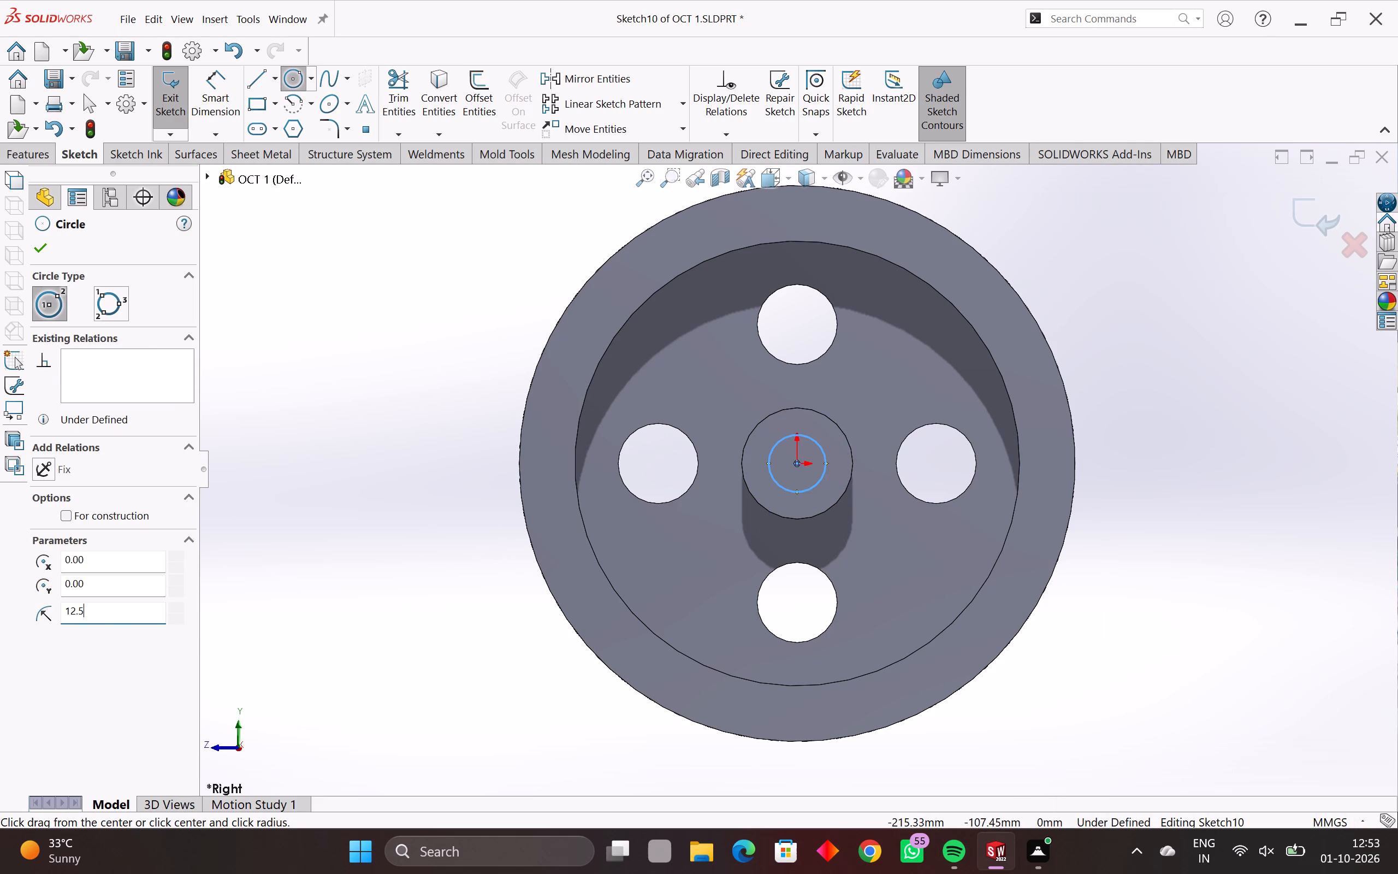
key("Return")
key("Escape")
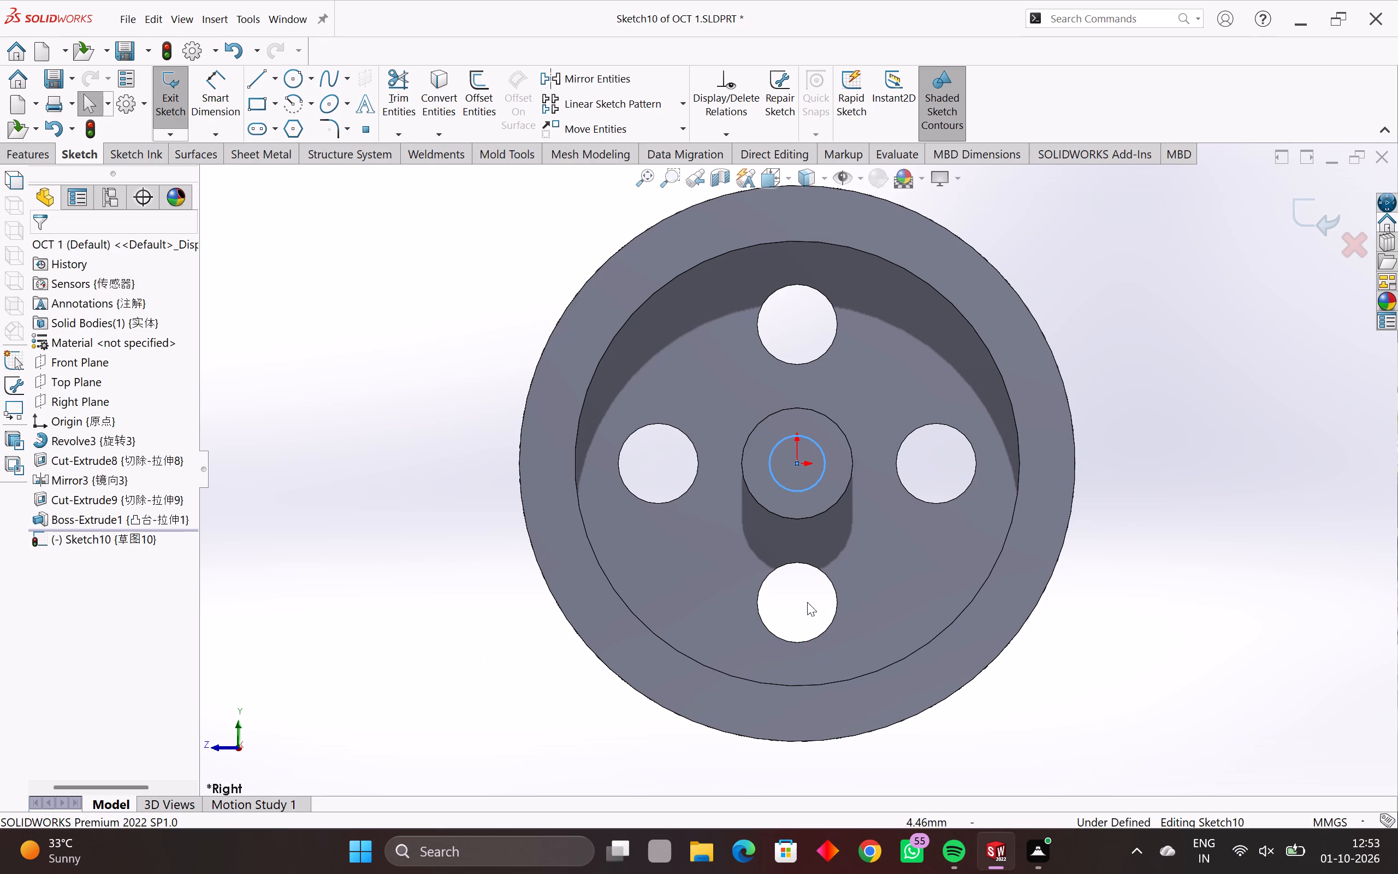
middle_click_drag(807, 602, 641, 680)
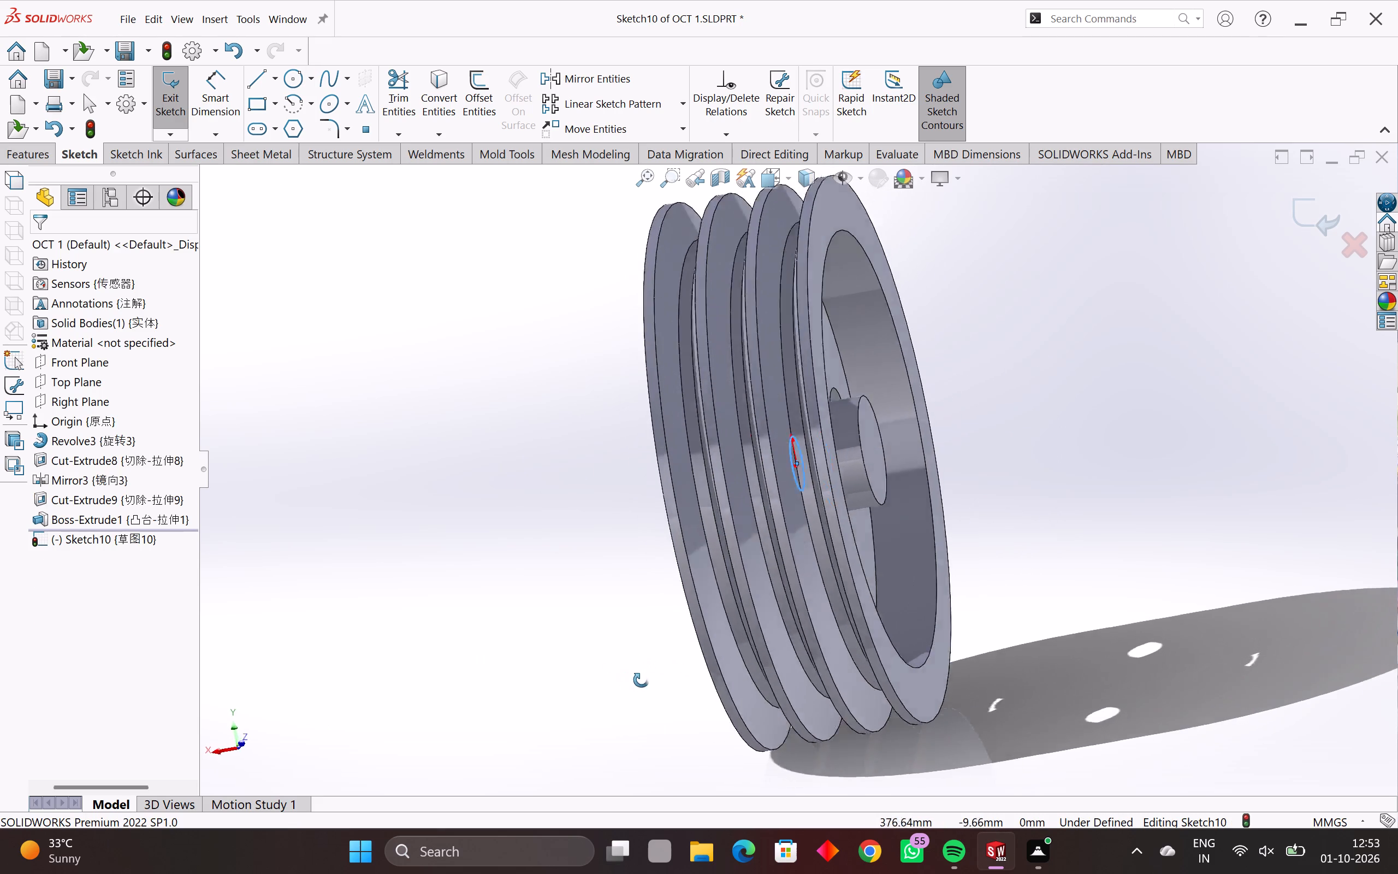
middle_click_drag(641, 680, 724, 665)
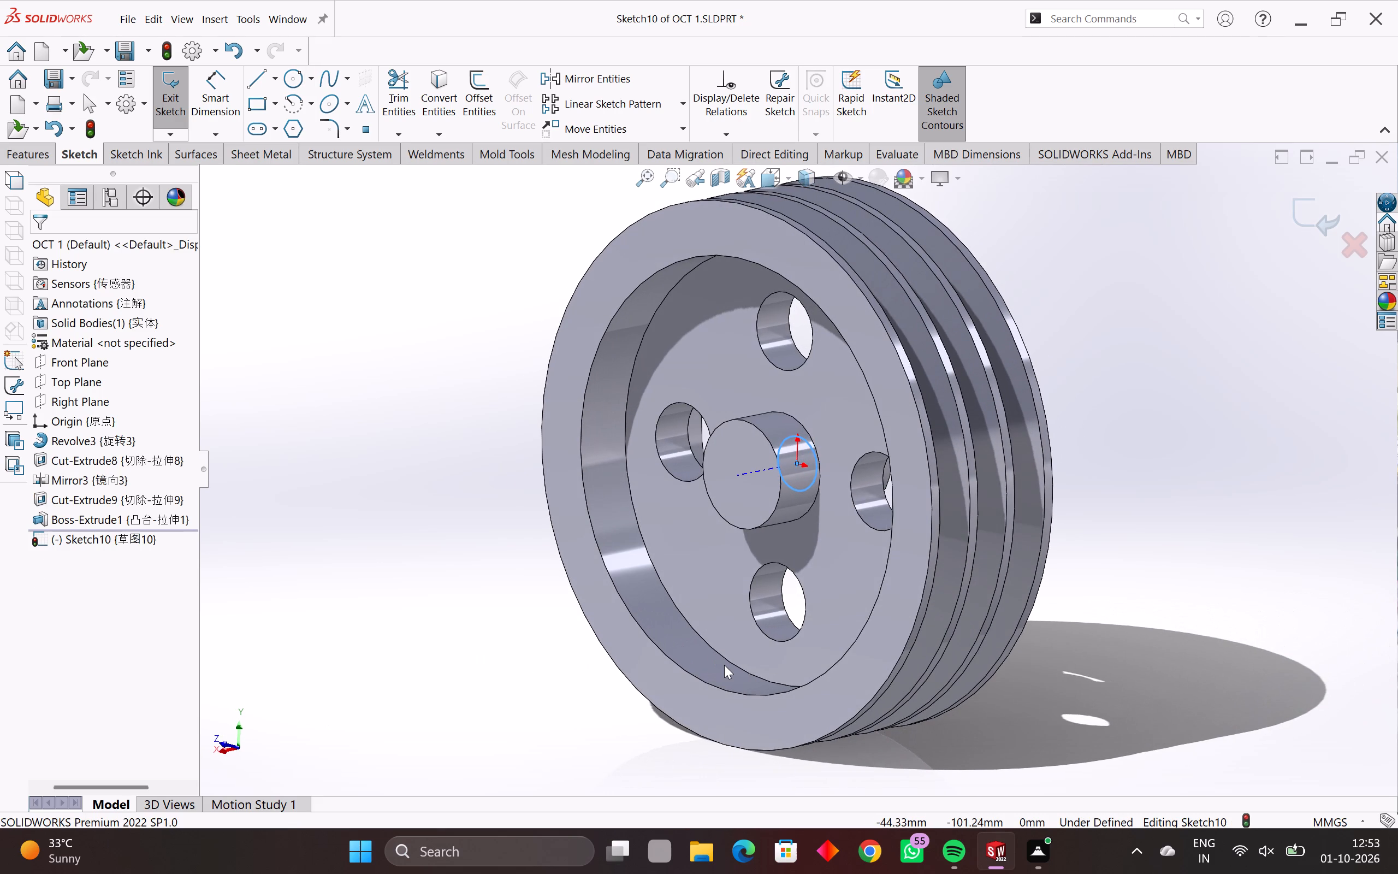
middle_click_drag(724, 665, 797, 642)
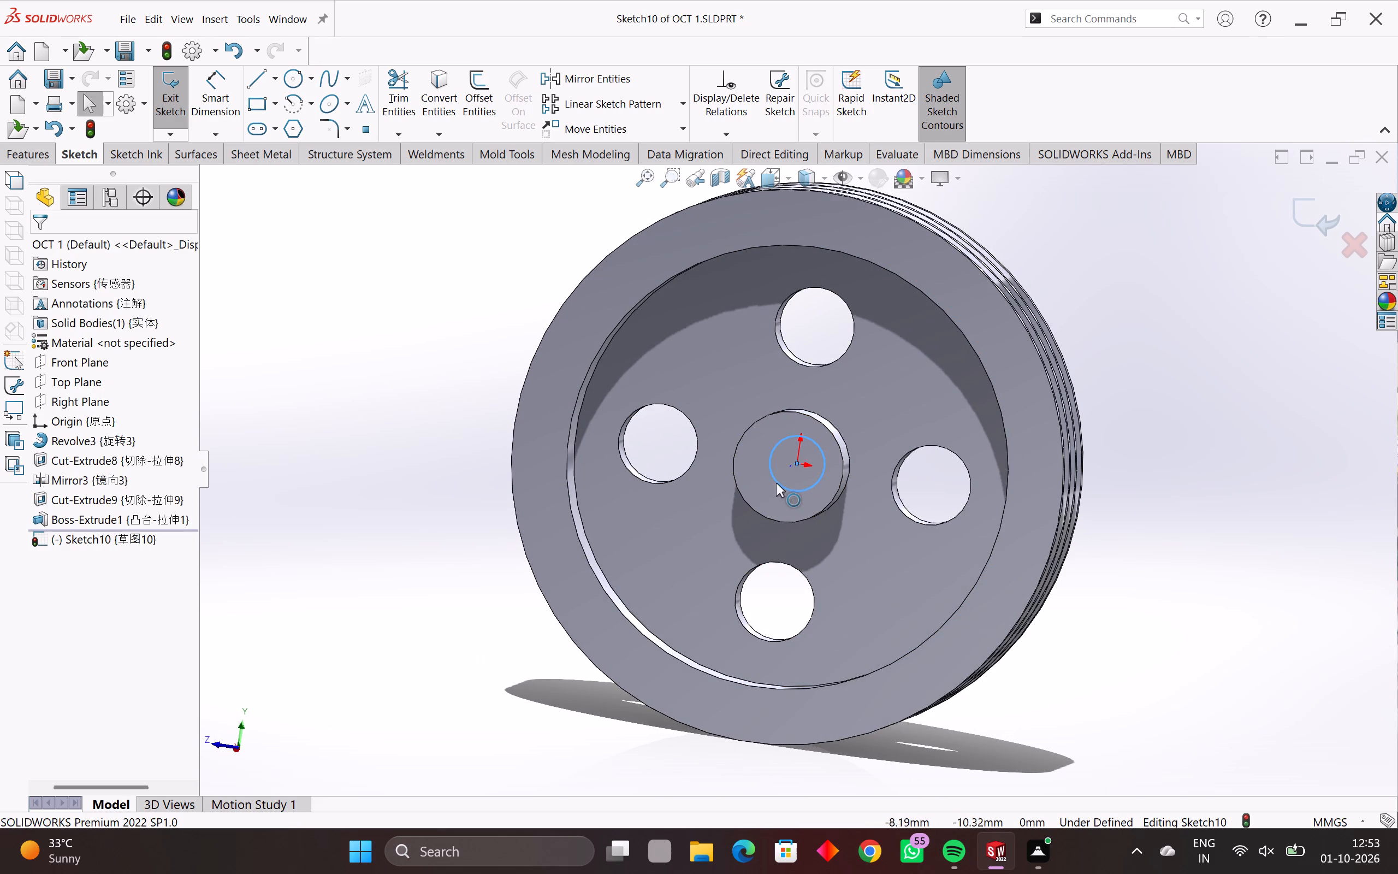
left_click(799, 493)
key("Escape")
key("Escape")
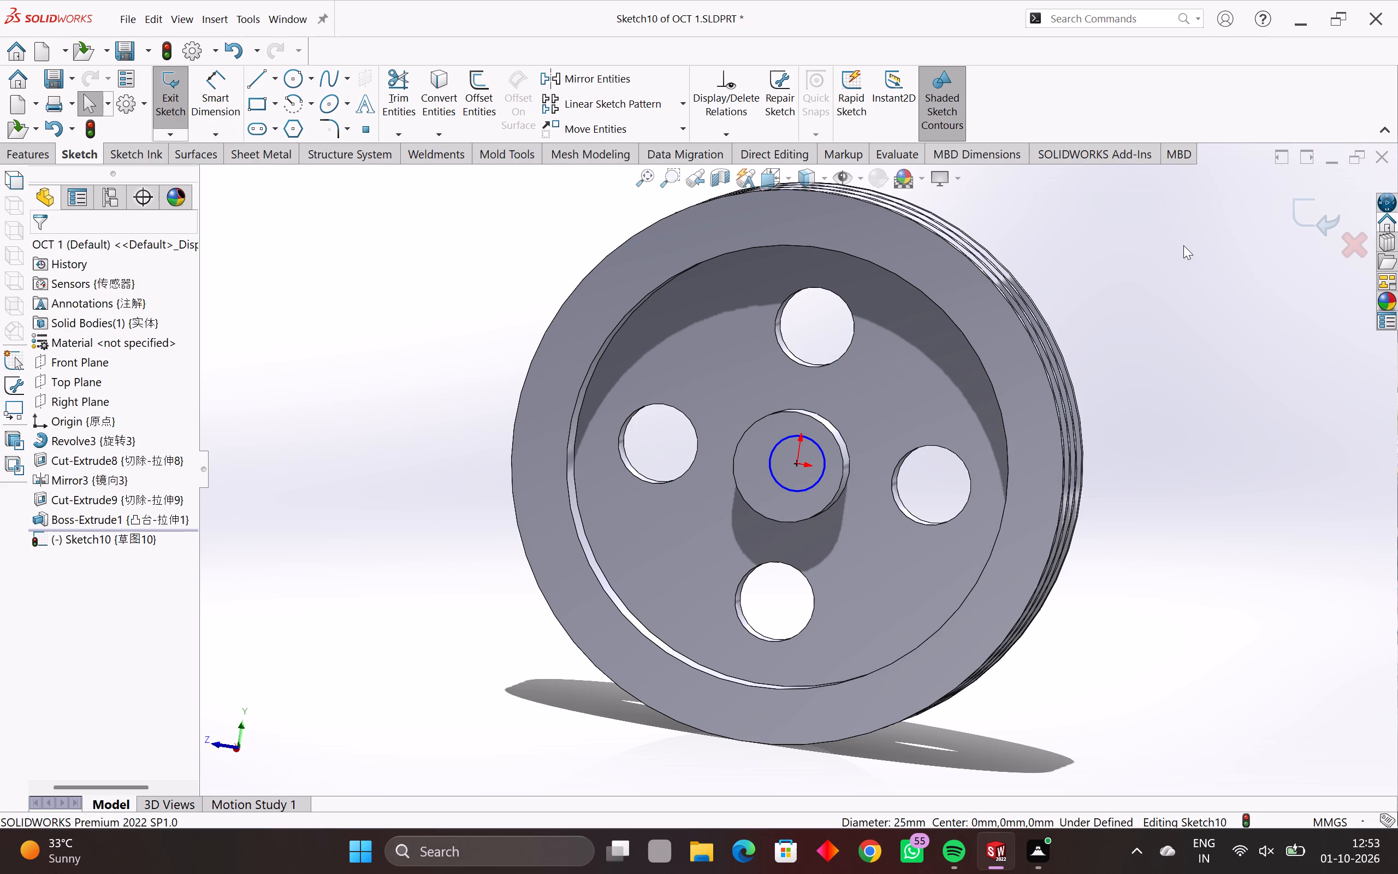
Fully define the sketch with an automatically calculated diameter dimension for the bore circle, relative to the origin.
left_click_drag(1183, 245, 395, 779)
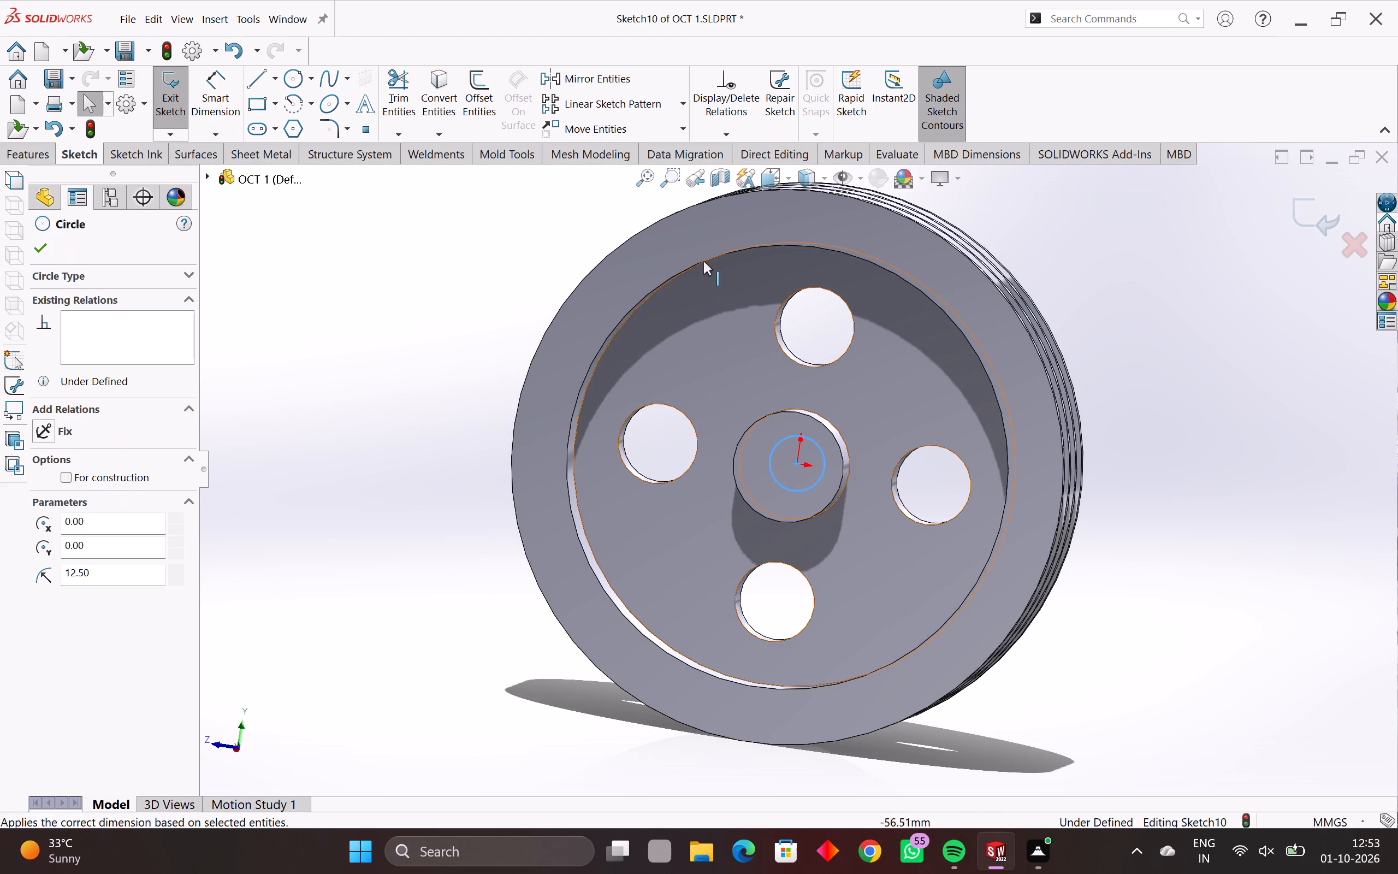
left_click(728, 129)
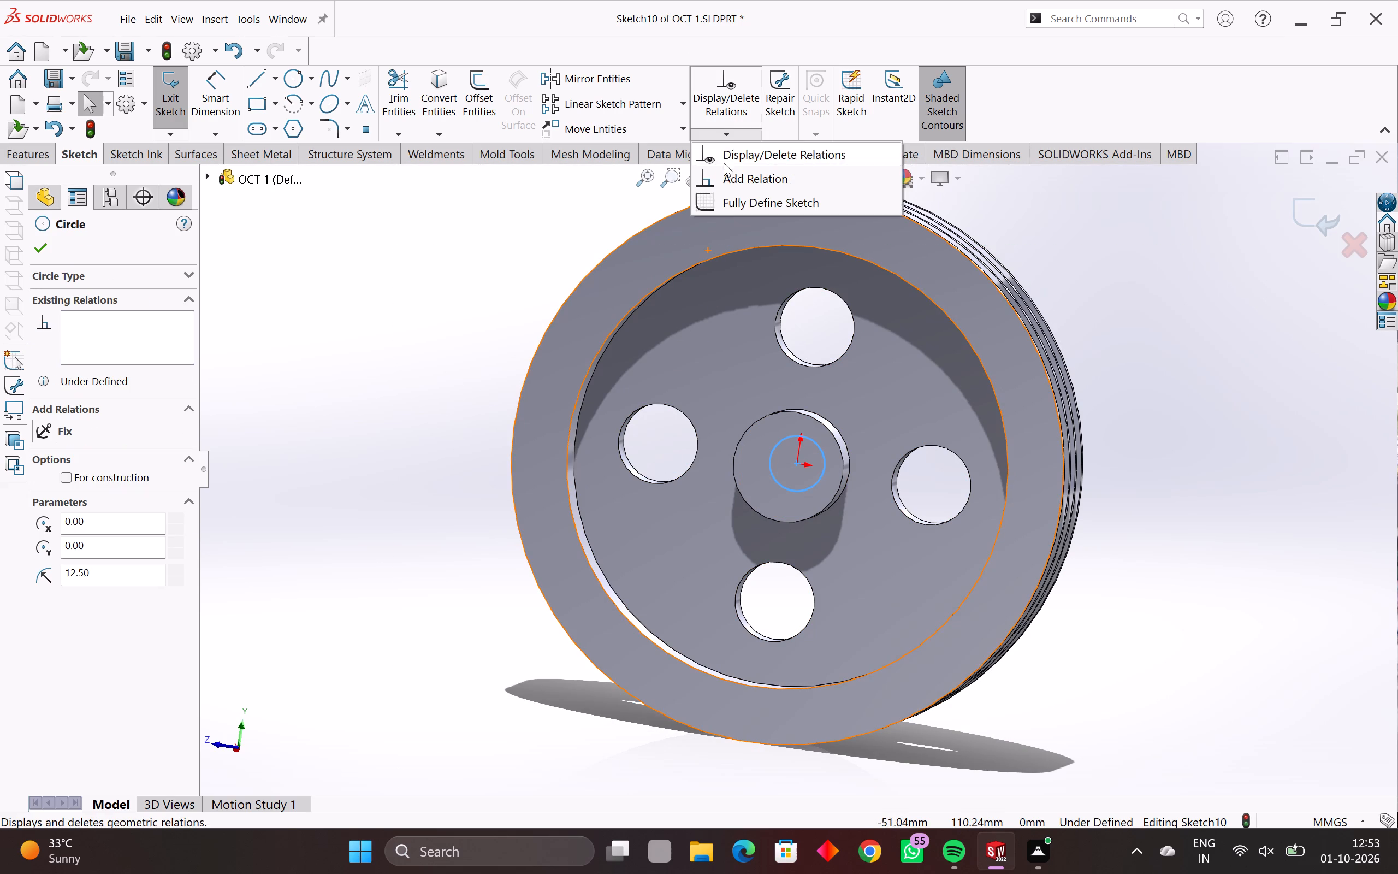
left_click(723, 199)
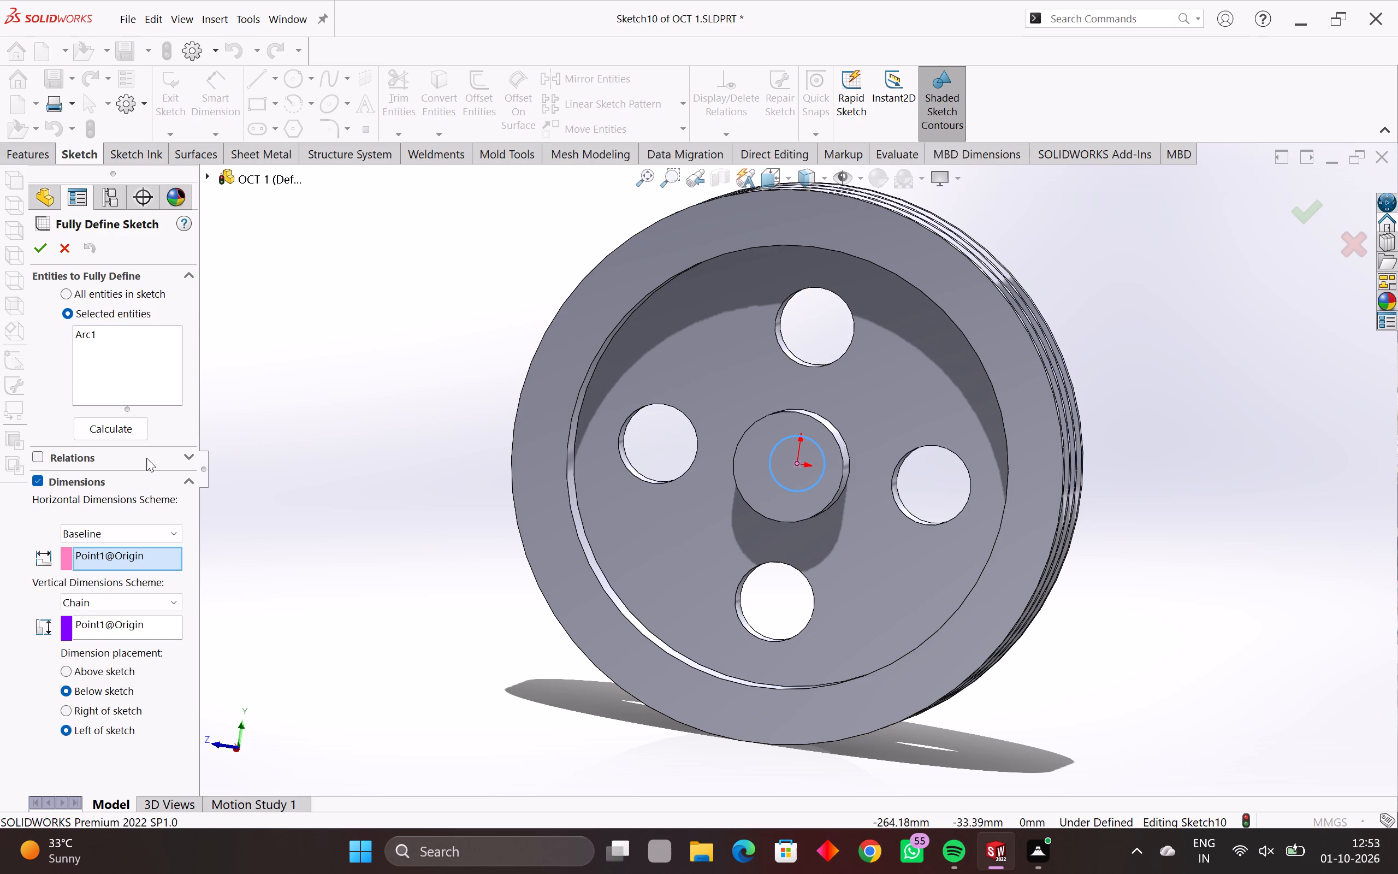
left_click(123, 439)
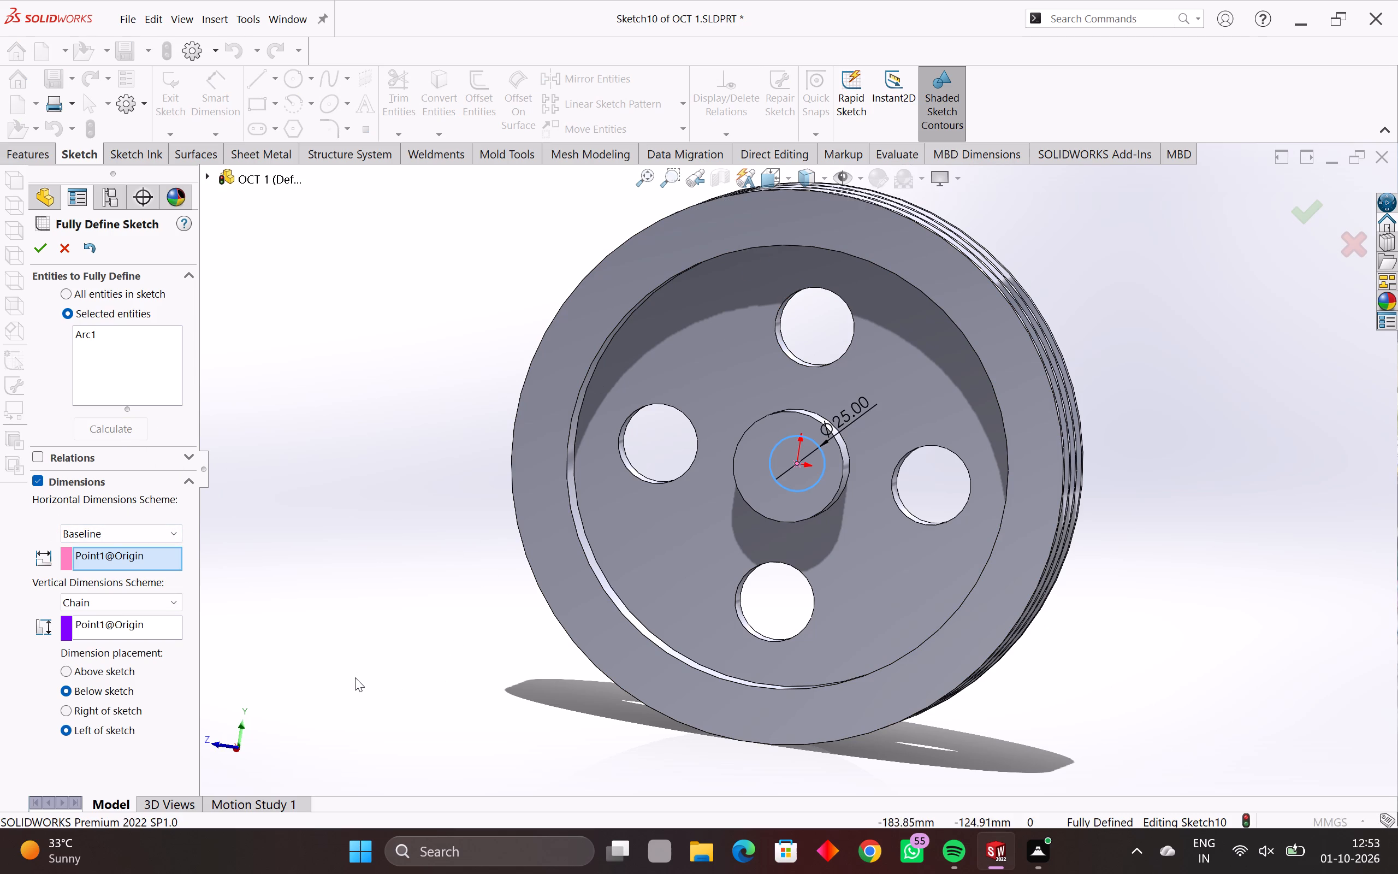
left_click(36, 244)
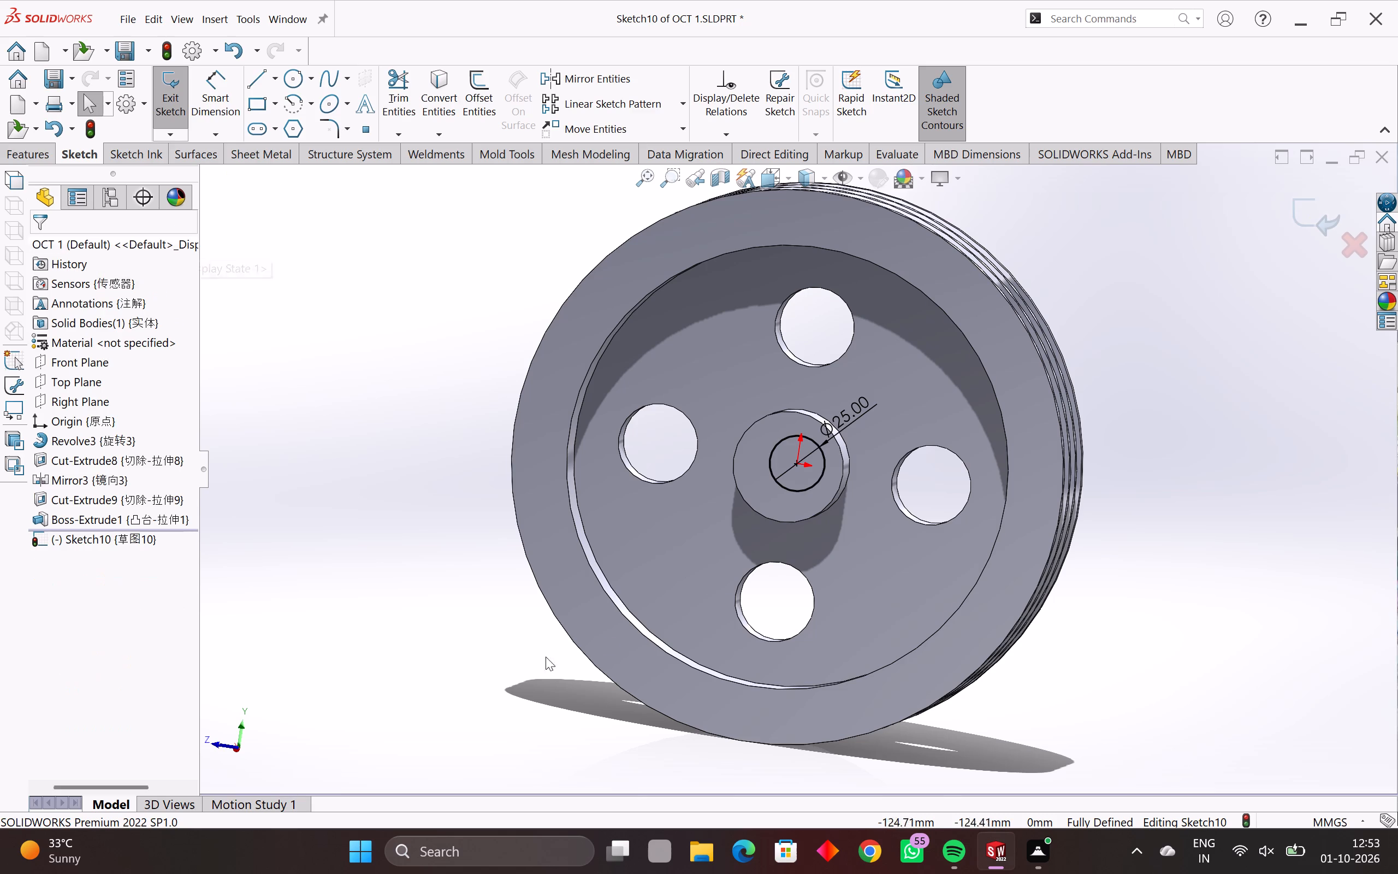
Cut-extrude the 25 mm bore circle through the hub as a Mid Plane cut 70 mm deep.
middle_click_drag(861, 463, 804, 503)
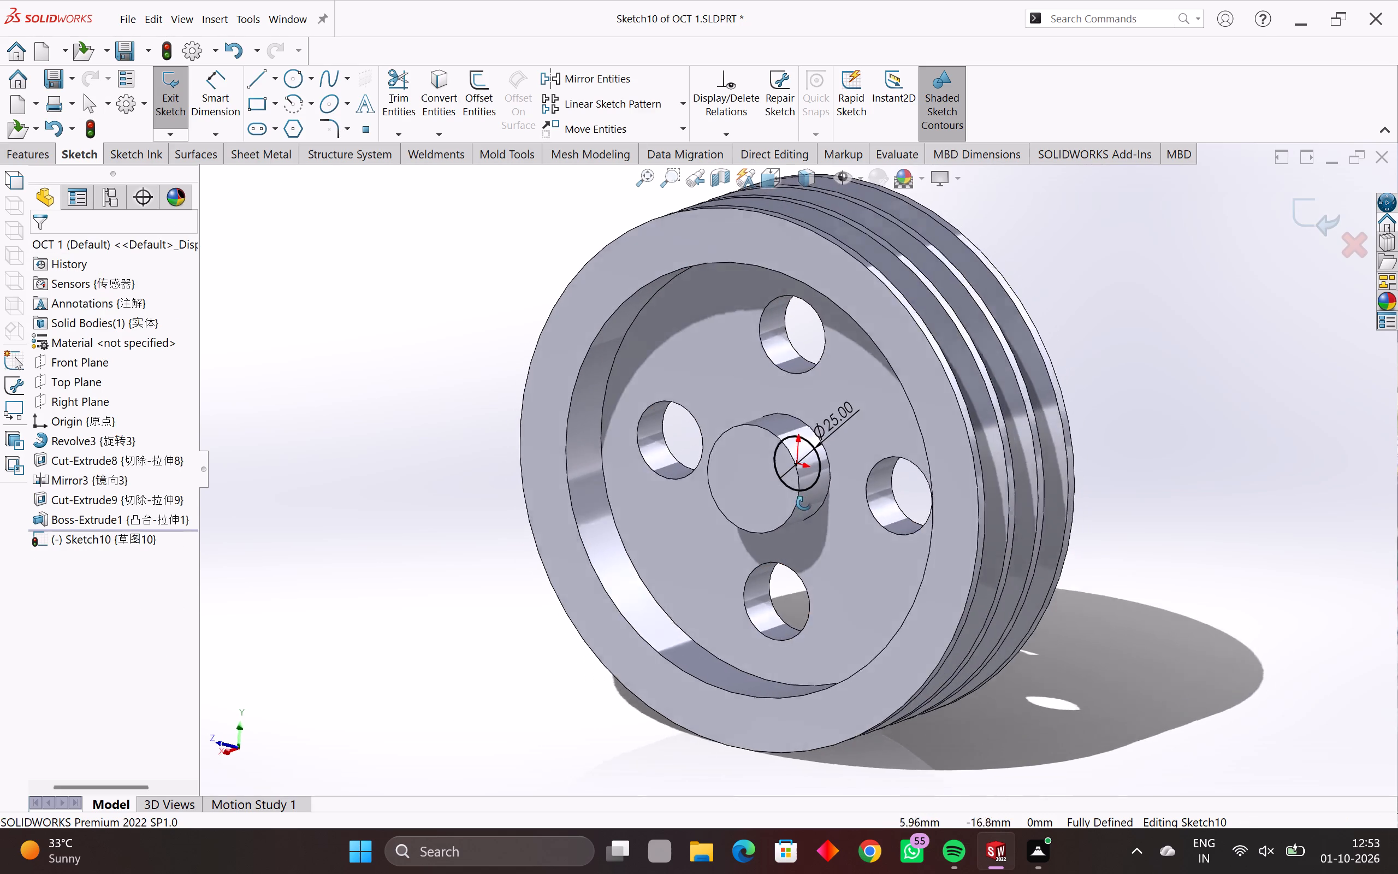
middle_click_drag(804, 503, 793, 509)
left_click(25, 152)
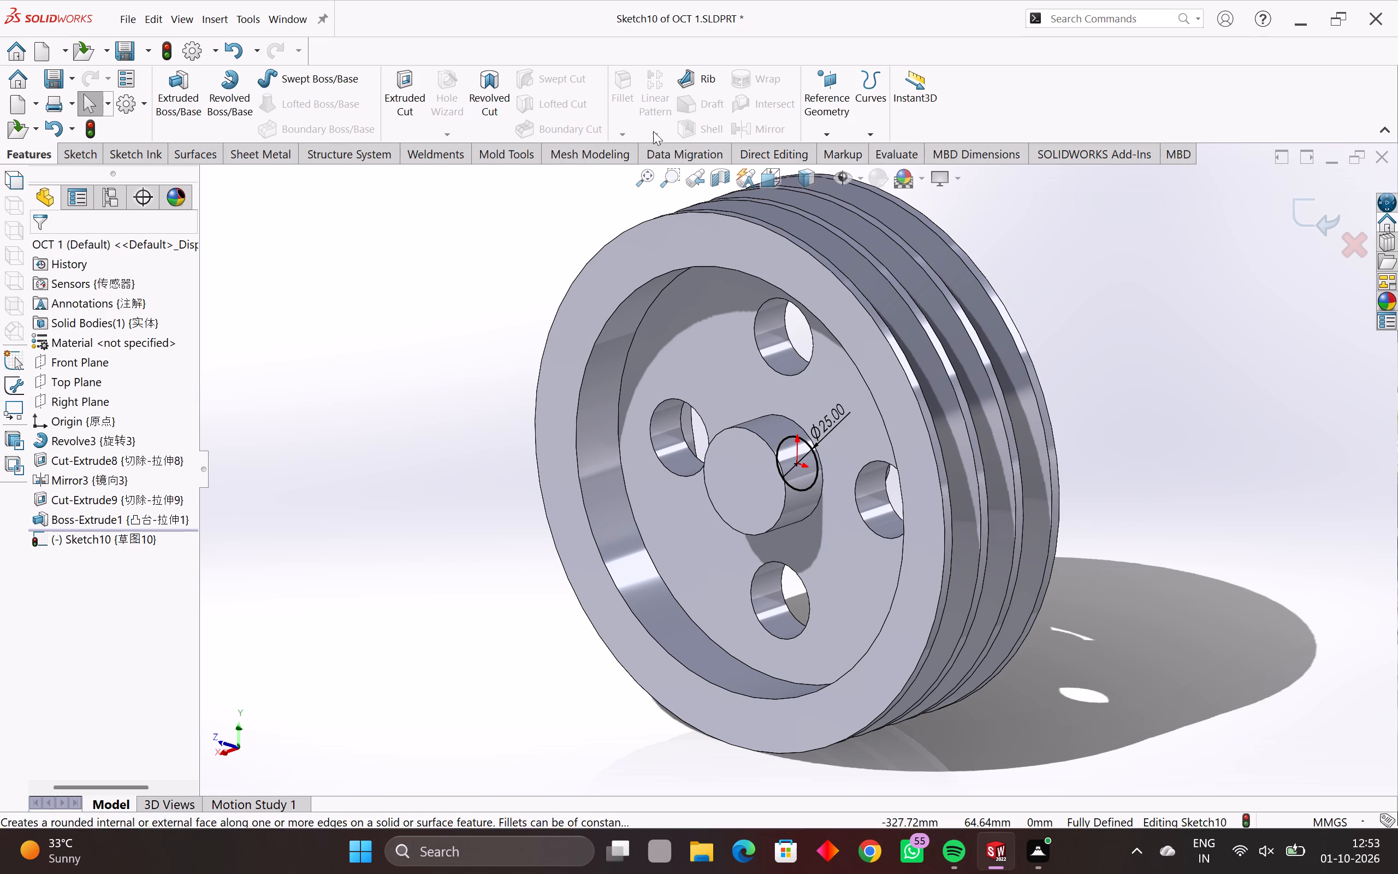
left_click(405, 81)
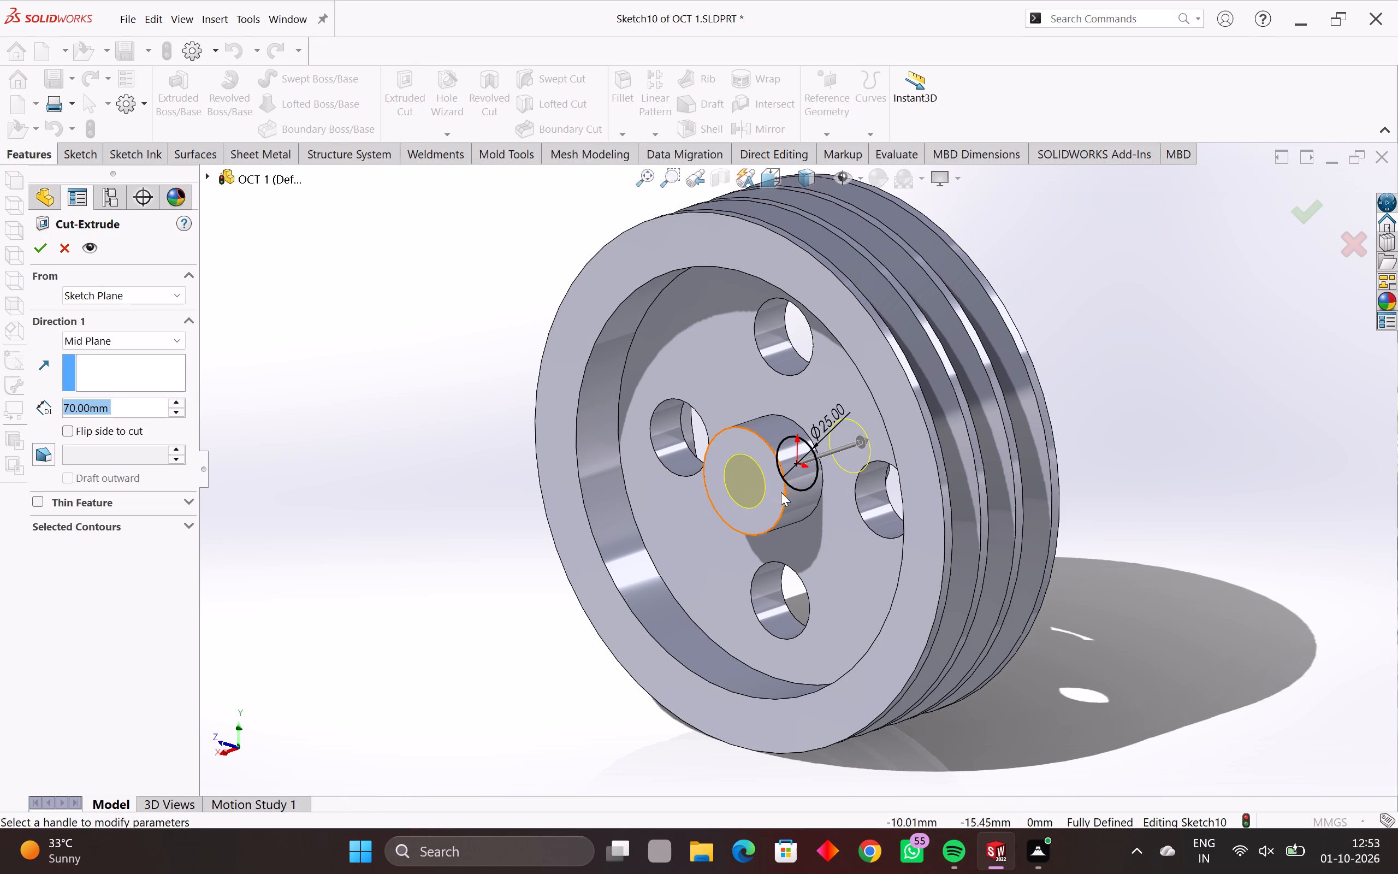
middle_click_drag(781, 492, 759, 515)
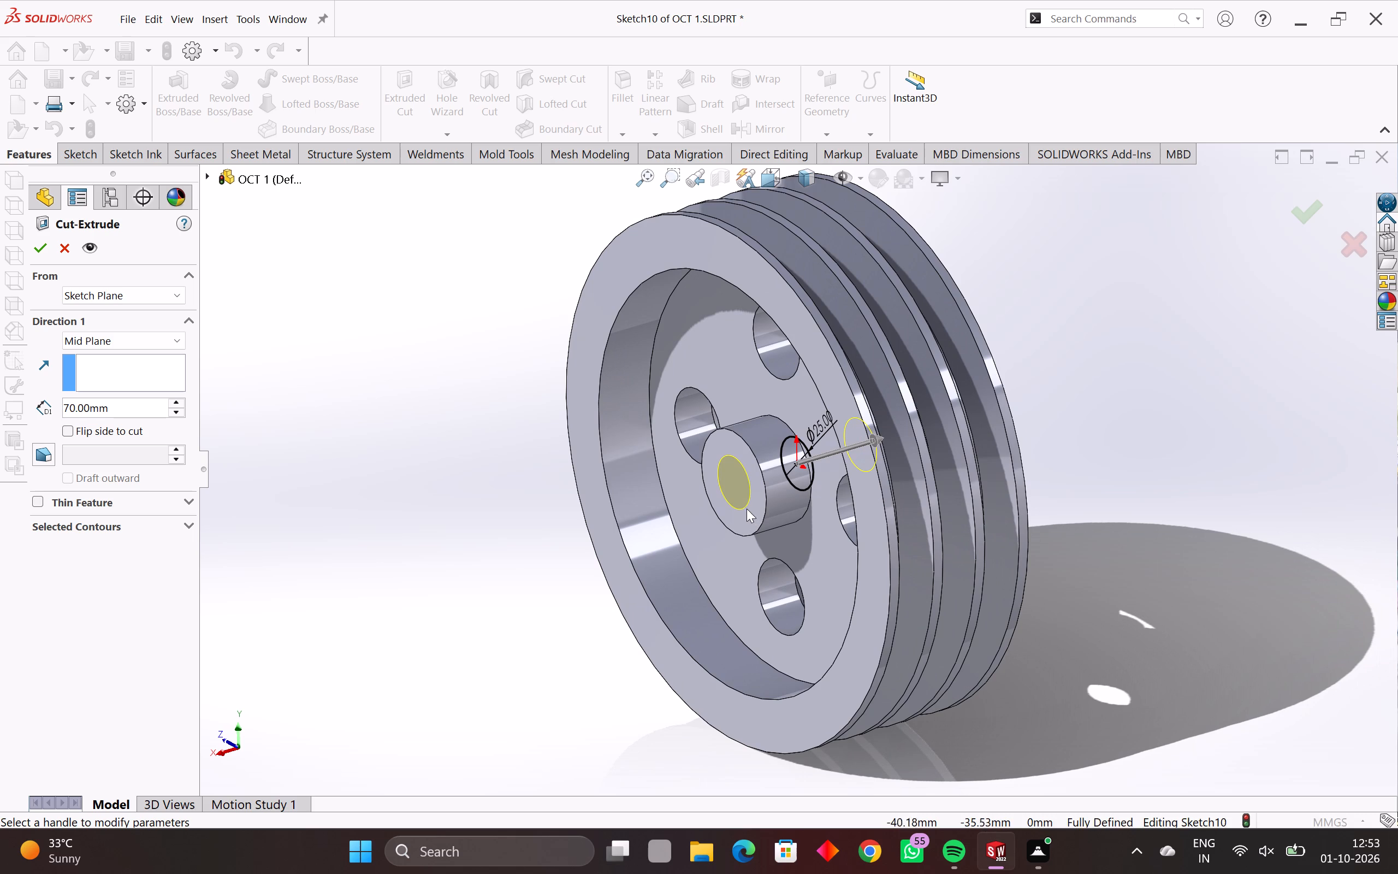
left_click(745, 507)
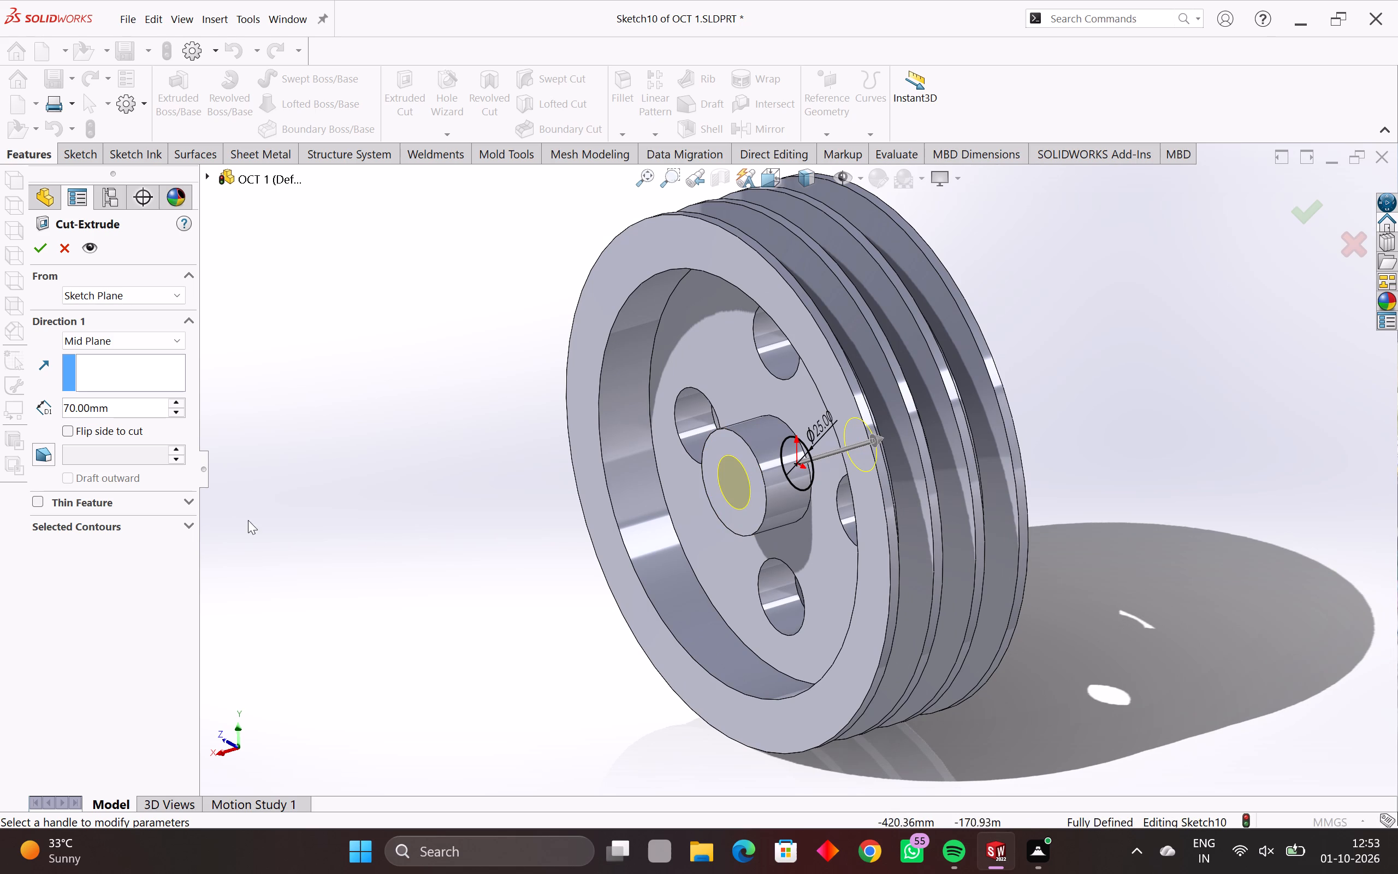
left_click(37, 253)
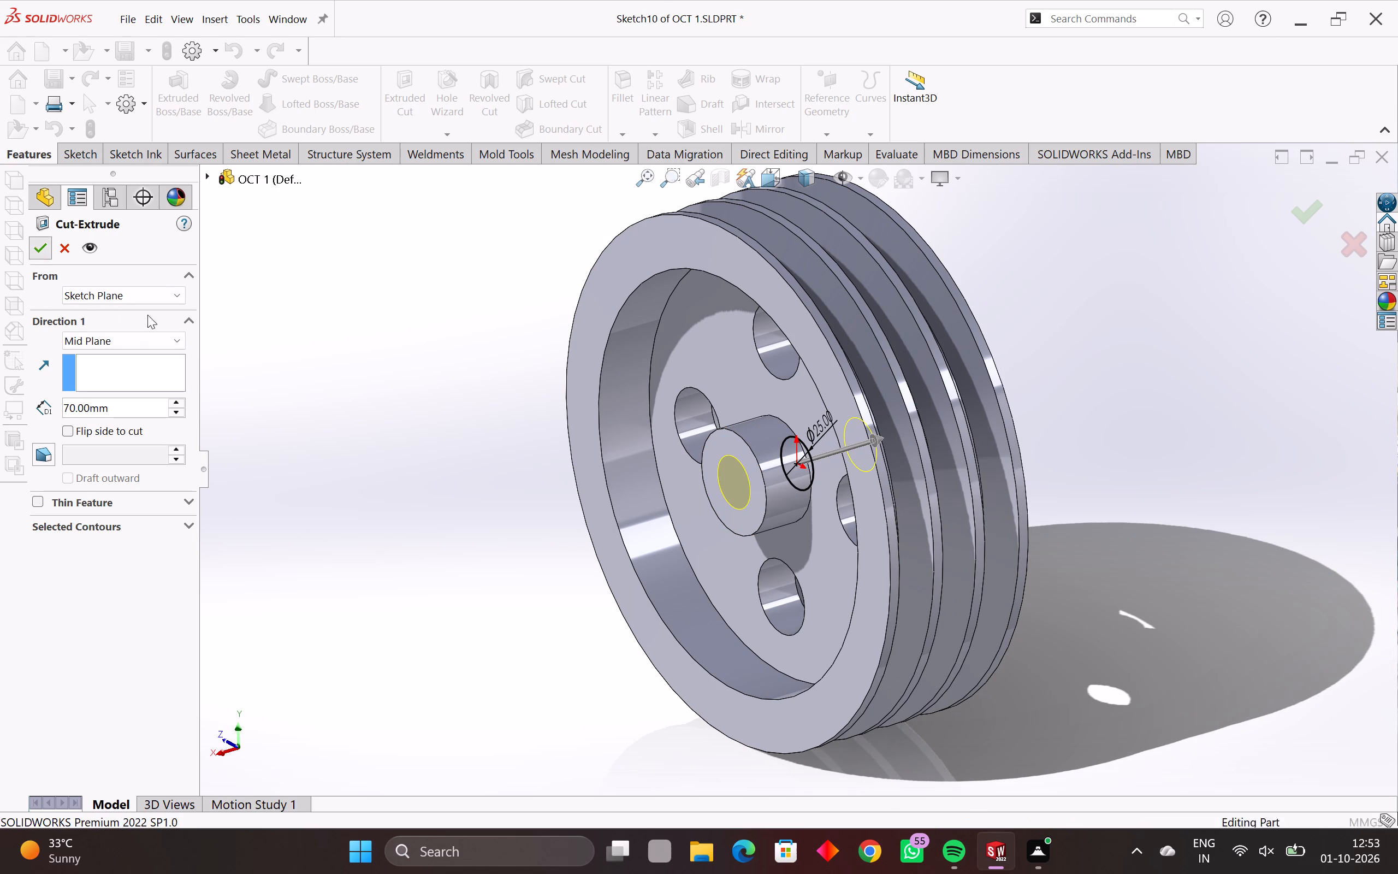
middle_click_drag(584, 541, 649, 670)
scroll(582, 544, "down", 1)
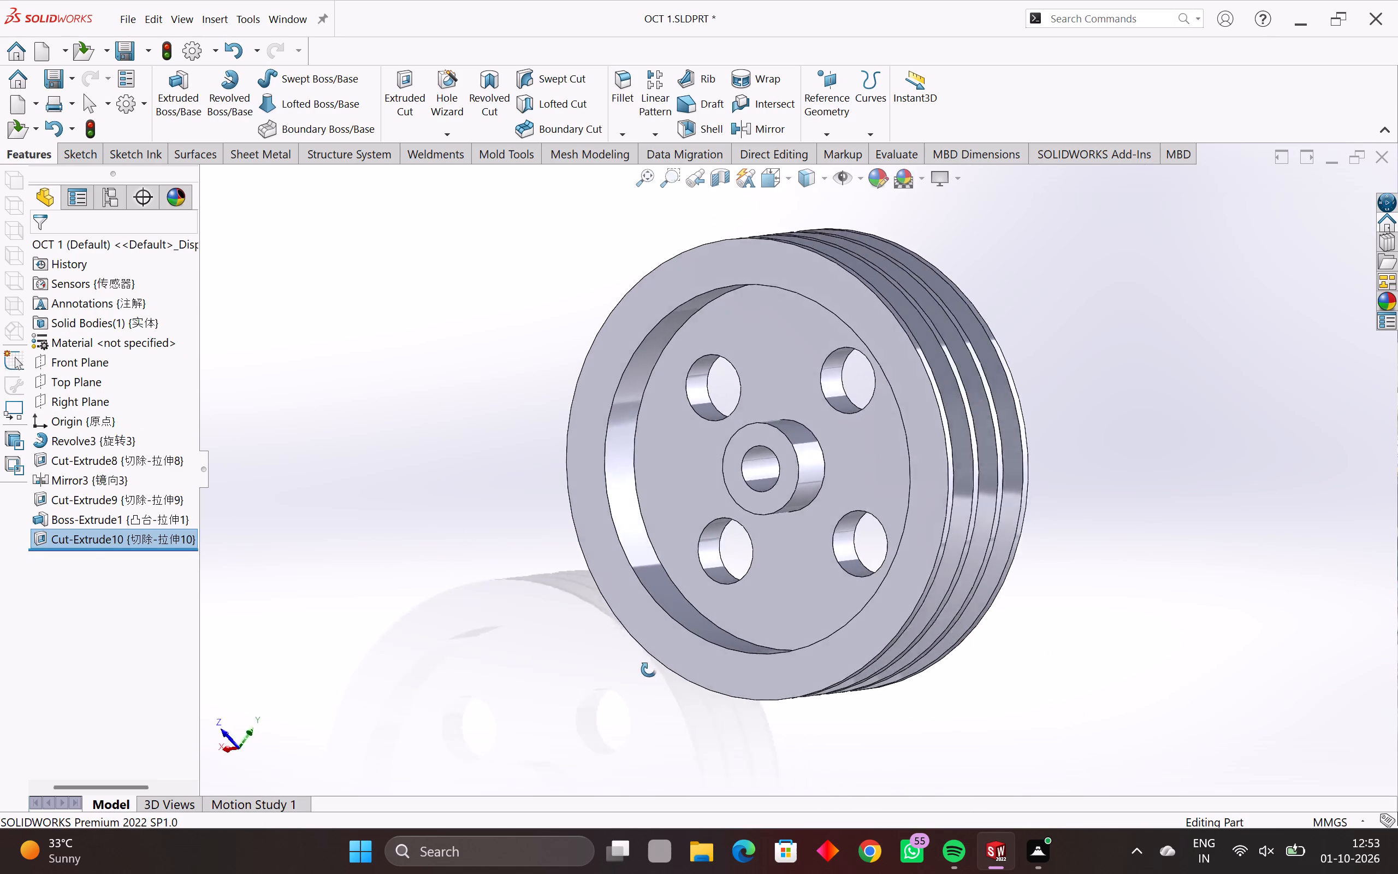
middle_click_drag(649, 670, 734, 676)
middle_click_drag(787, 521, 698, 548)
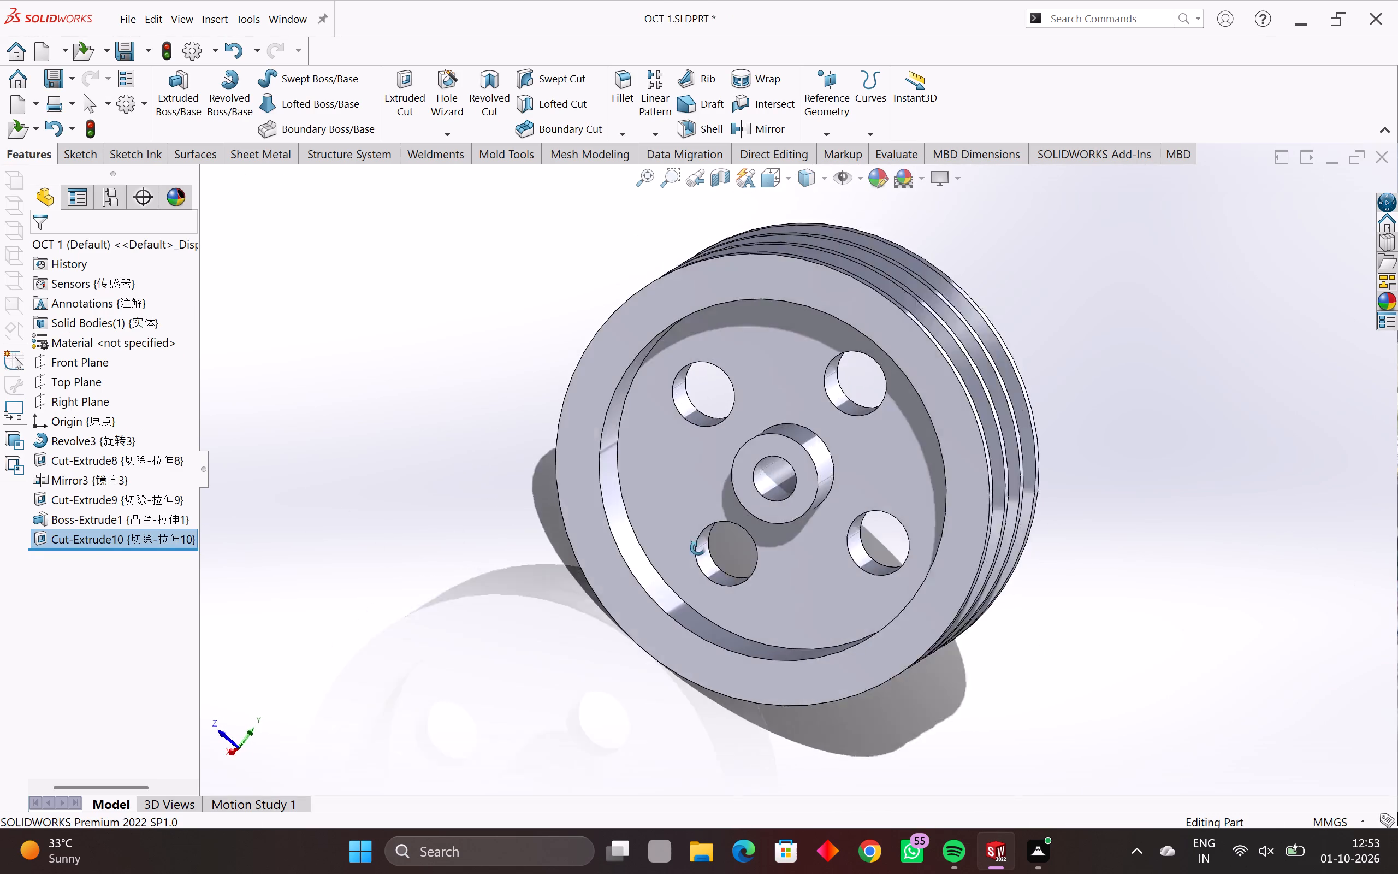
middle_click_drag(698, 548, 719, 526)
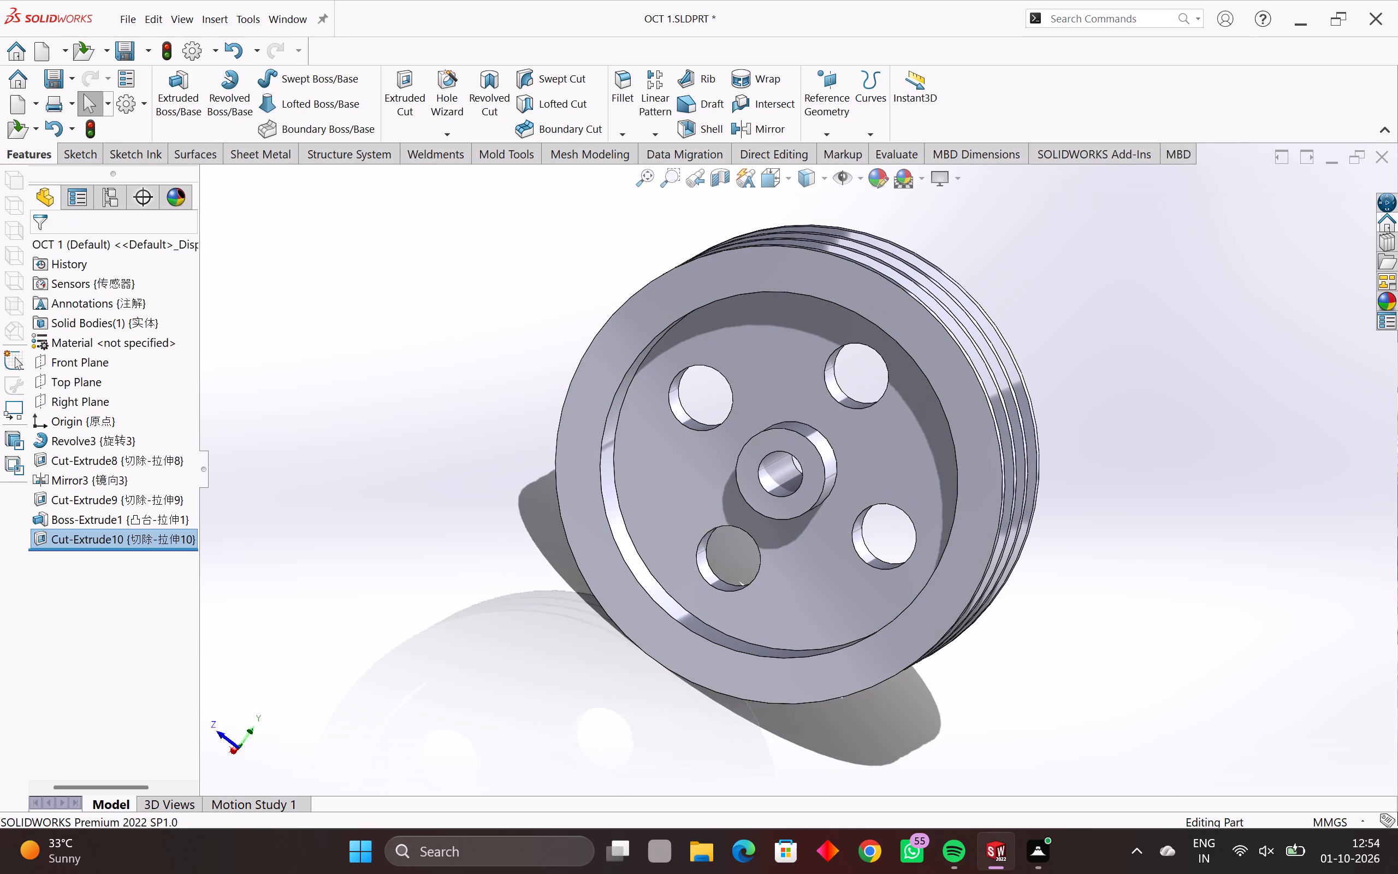
Open a new sketch on the Right Plane for the keyway profile.
left_click(84, 161)
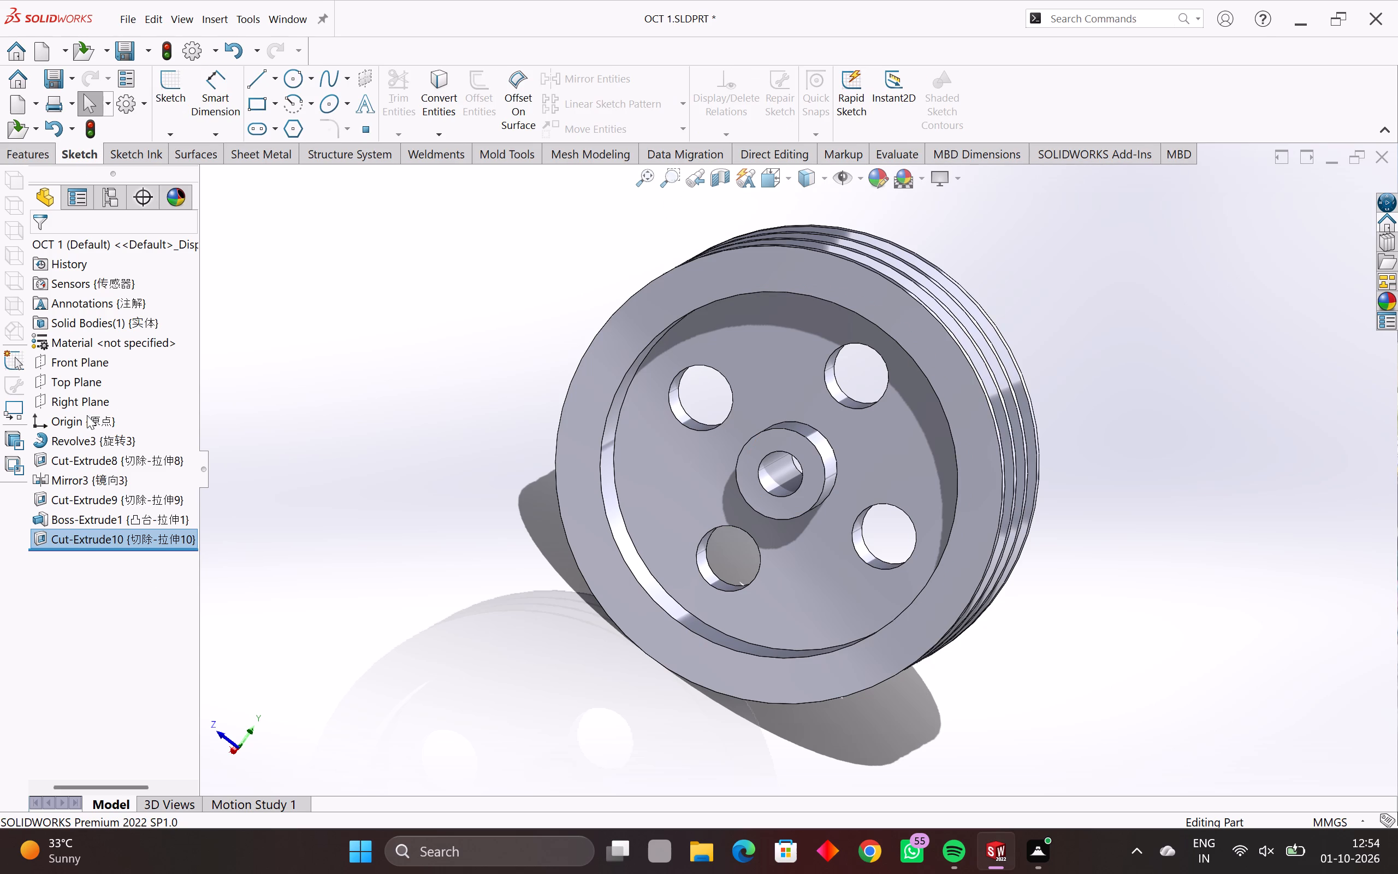
left_click(77, 401)
left_click(55, 400)
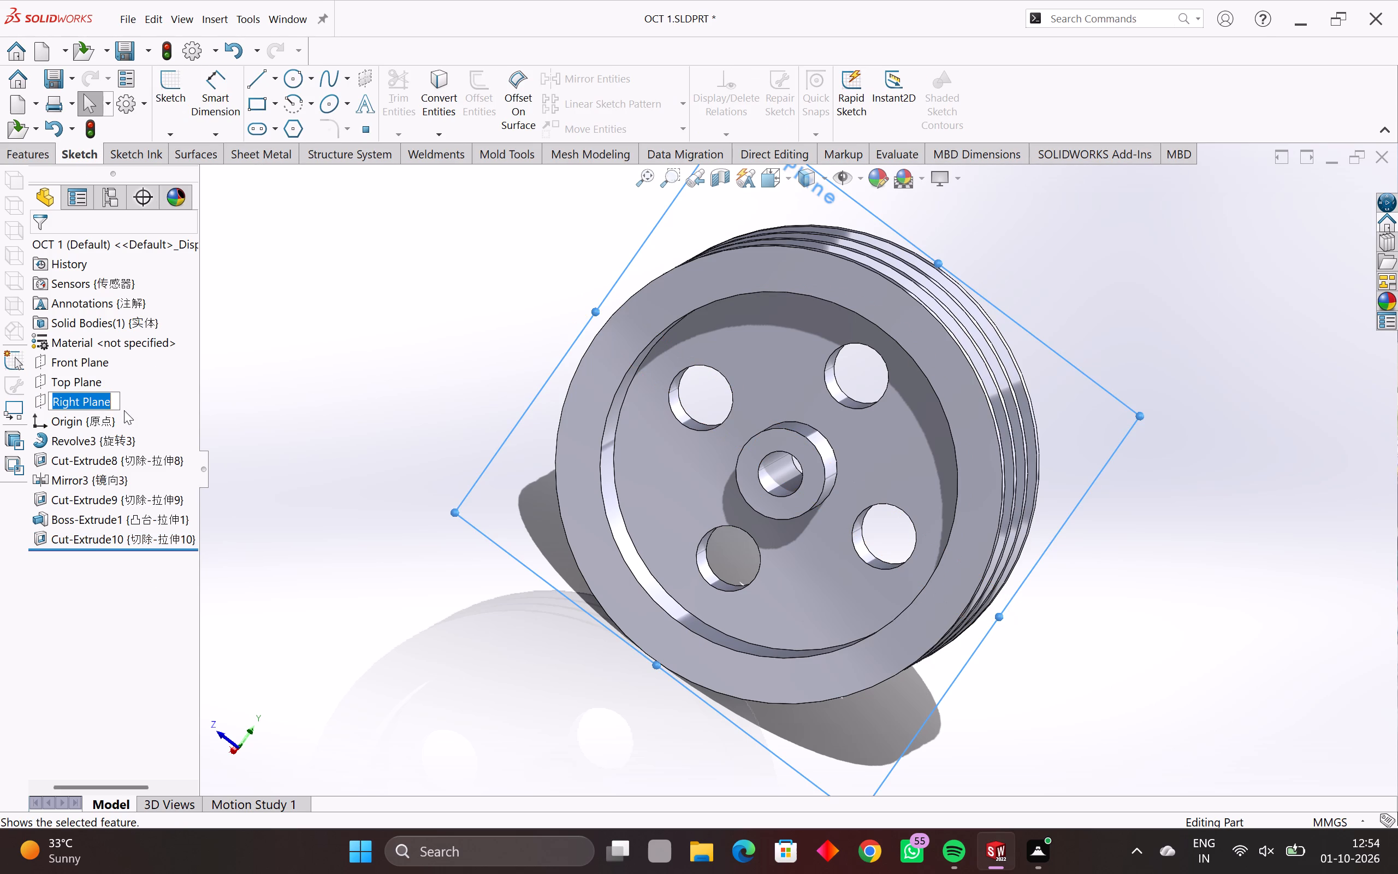
key("Escape")
left_click(110, 405)
left_click(109, 396)
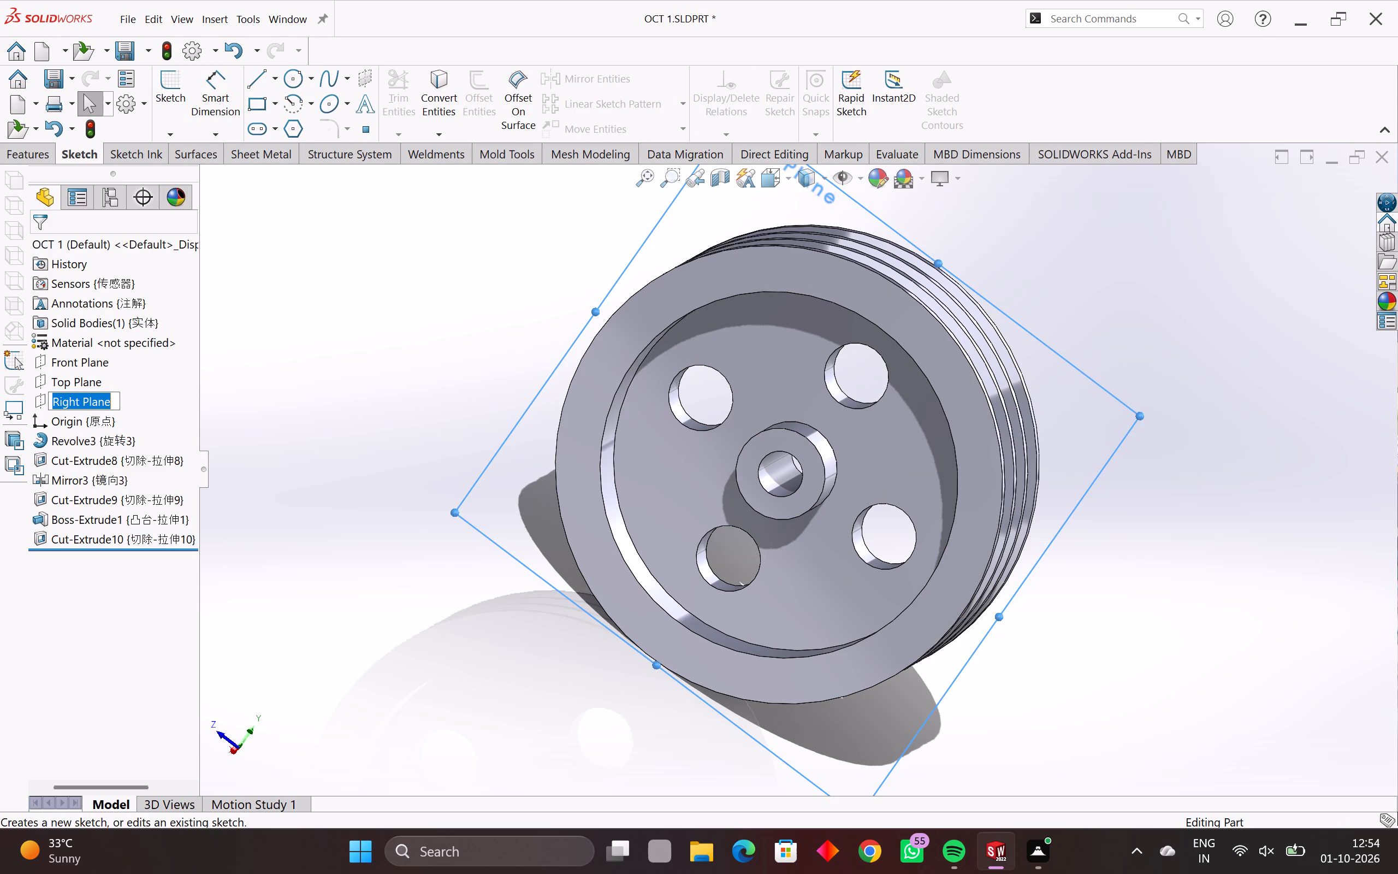
key("Escape")
left_click(113, 404)
left_click(108, 400)
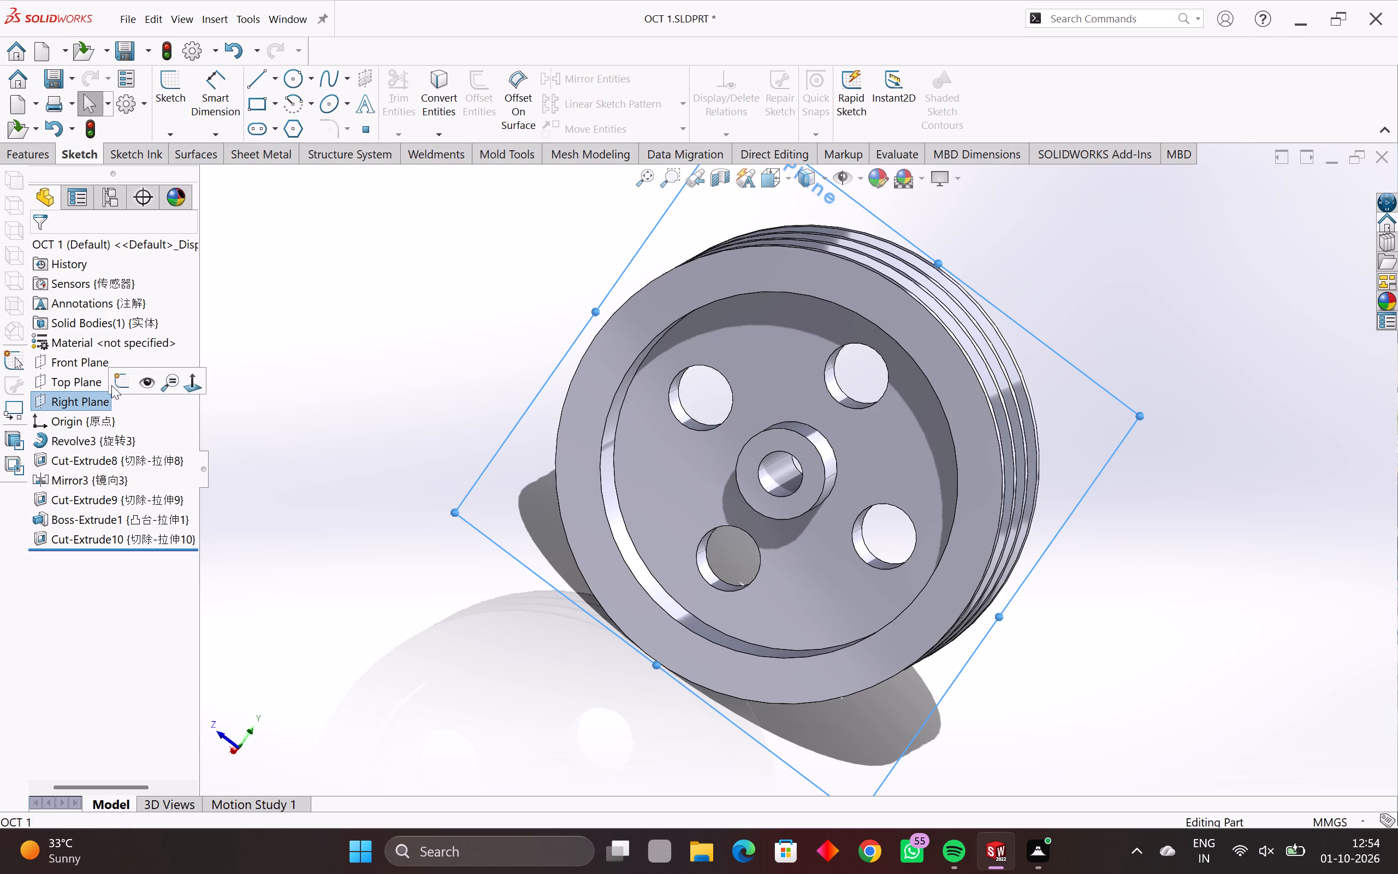
left_click(112, 383)
left_click(126, 368)
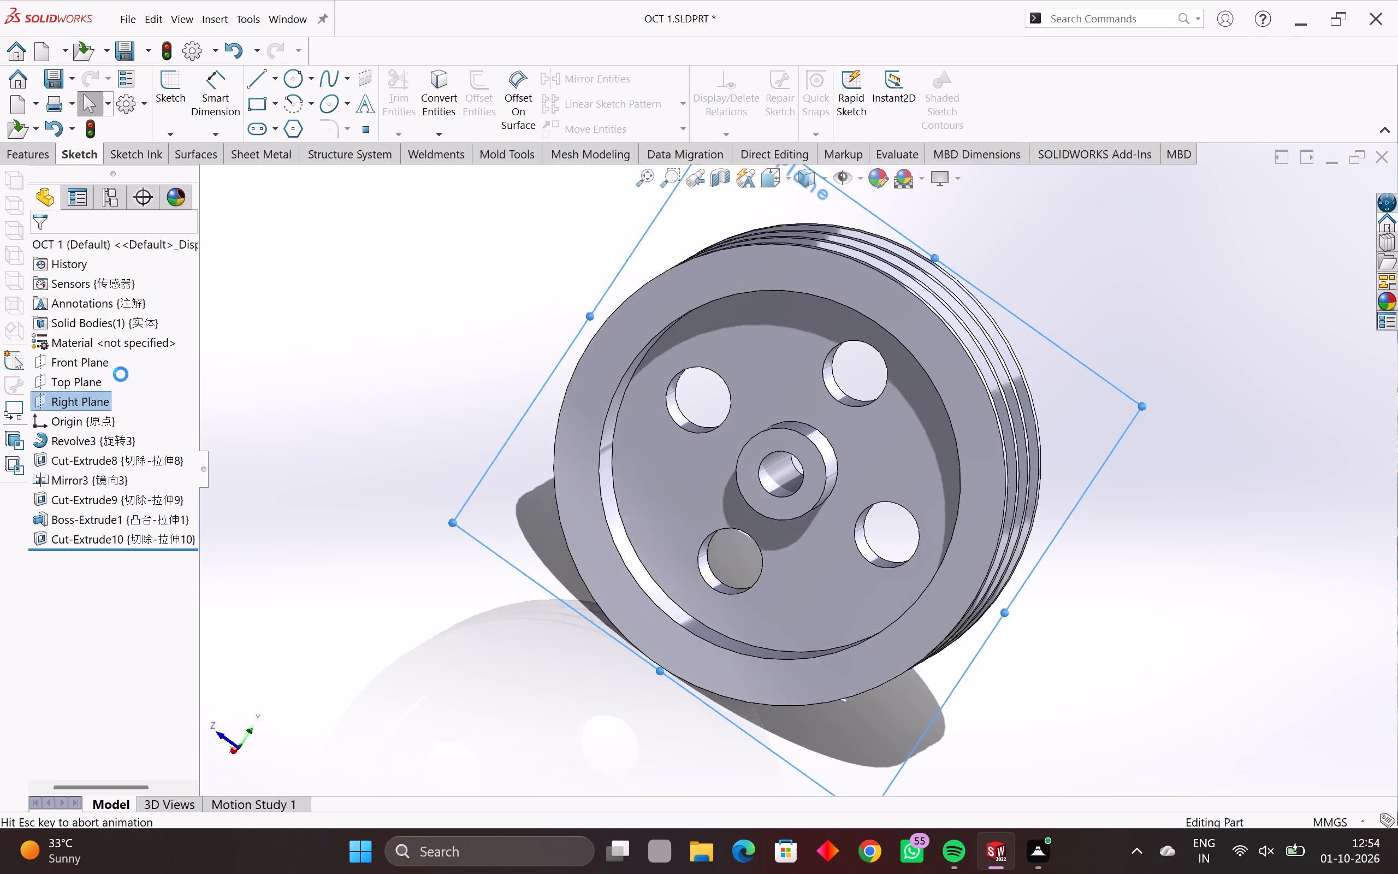
Sketch the keyway's upper half: a horizontal line about 5.2 mm outward from the bore's side quadrant, about 6 mm up, and back to the bore edge.
scroll(818, 469, "up", 1)
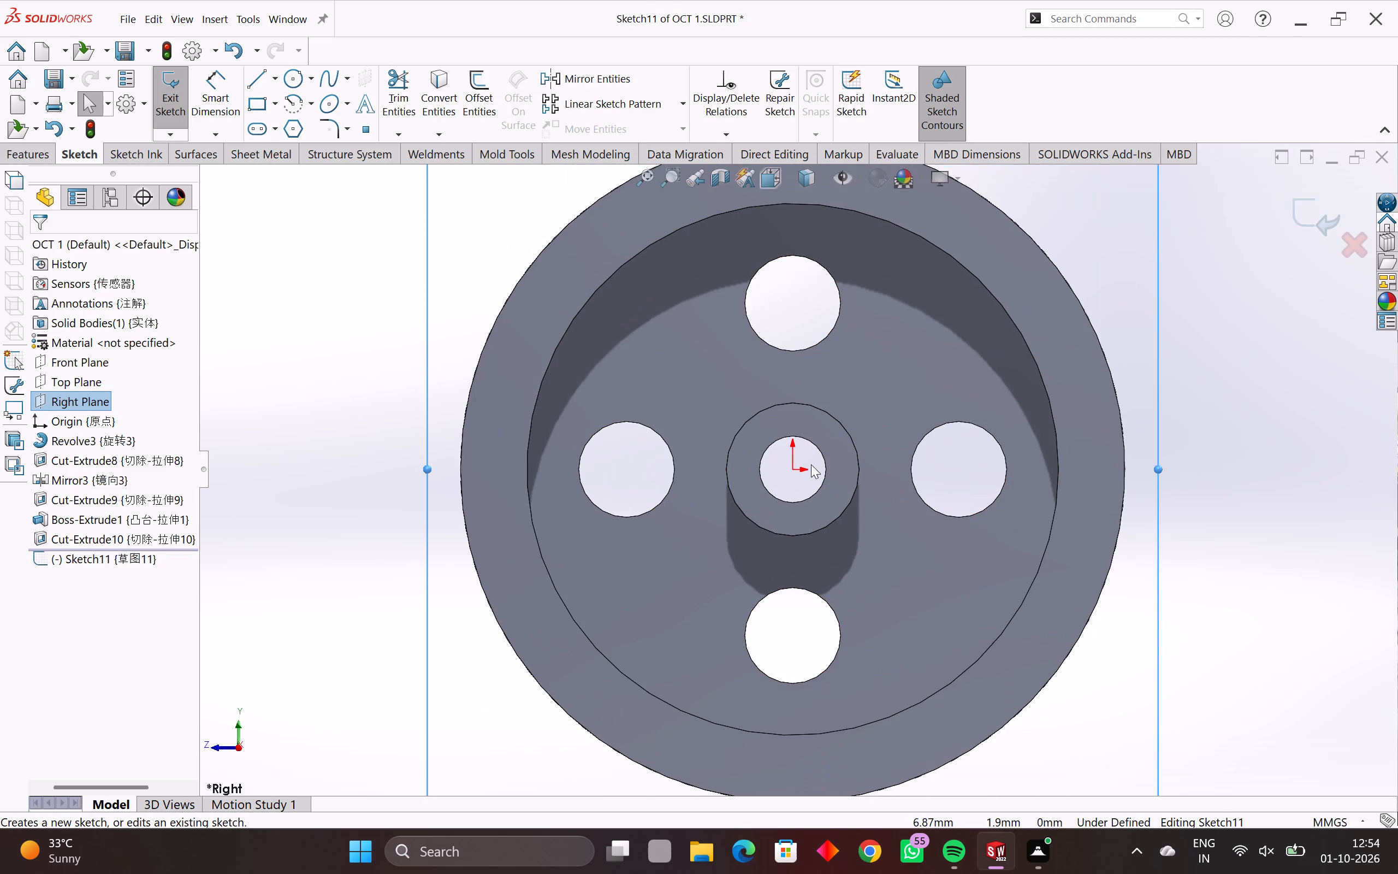
scroll(810, 464, "up", 3)
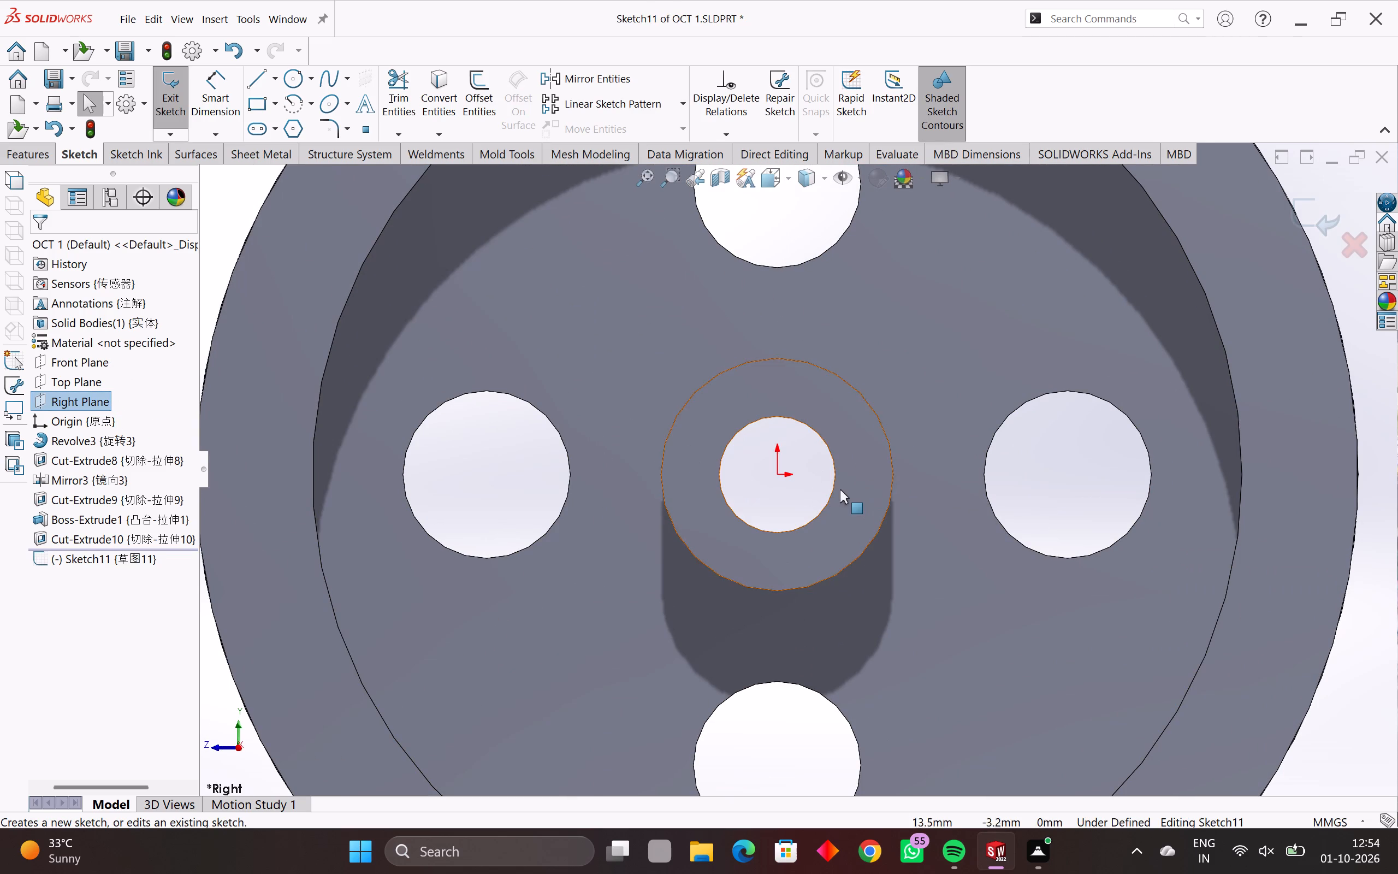
scroll(830, 471, "down", 2)
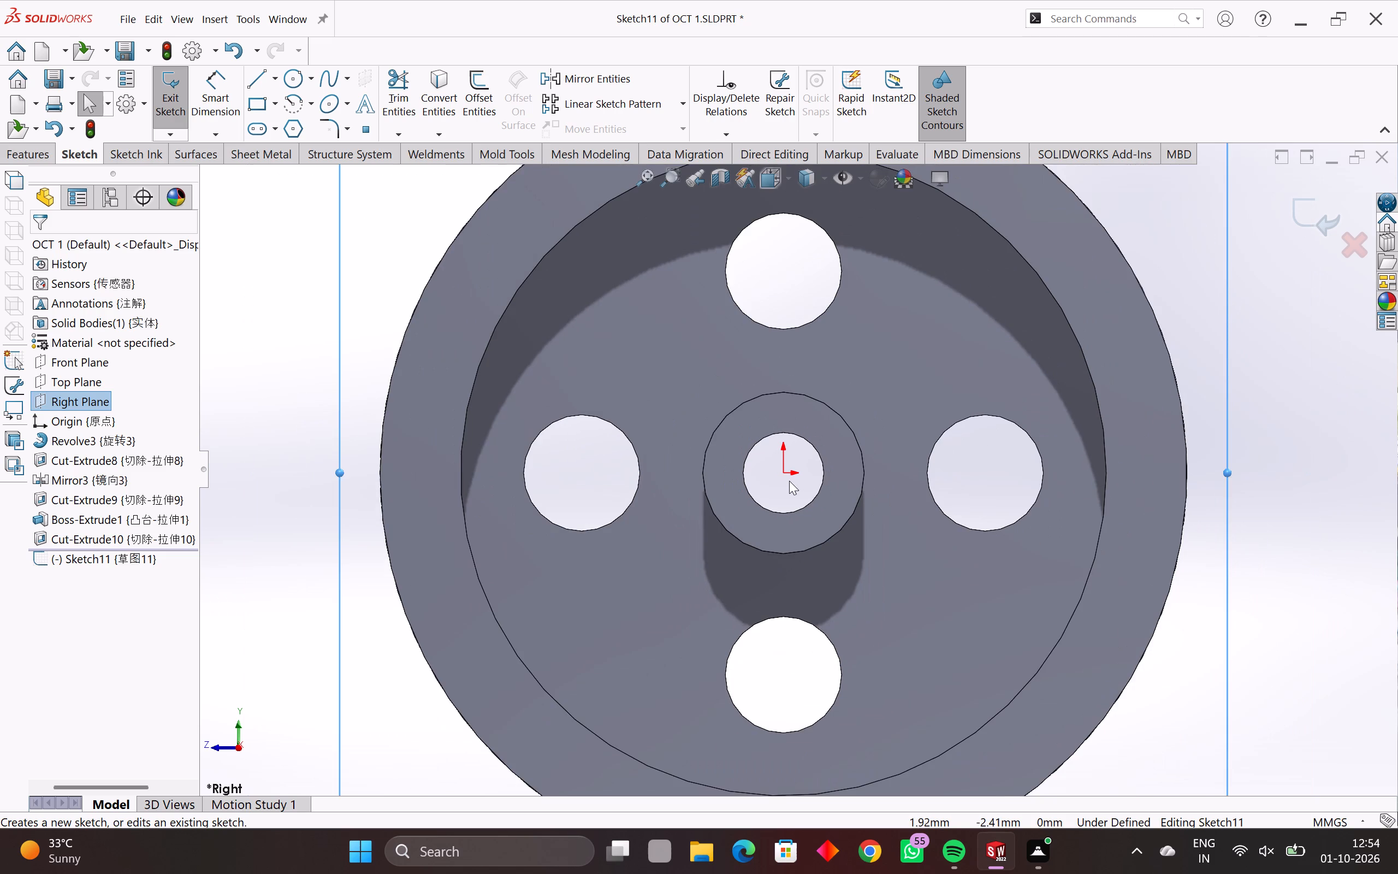
scroll(789, 481, "up", 3)
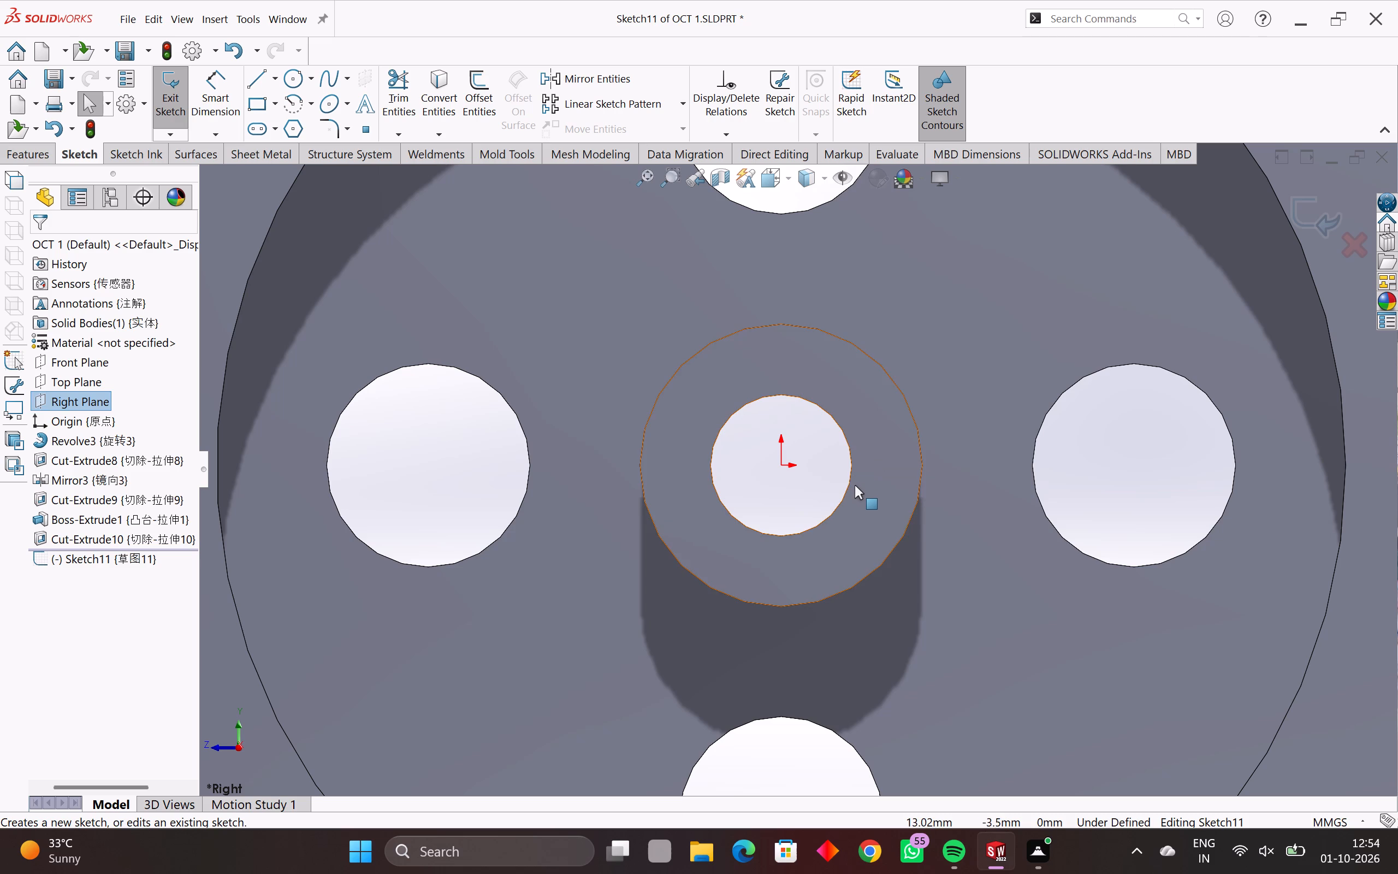
key("l")
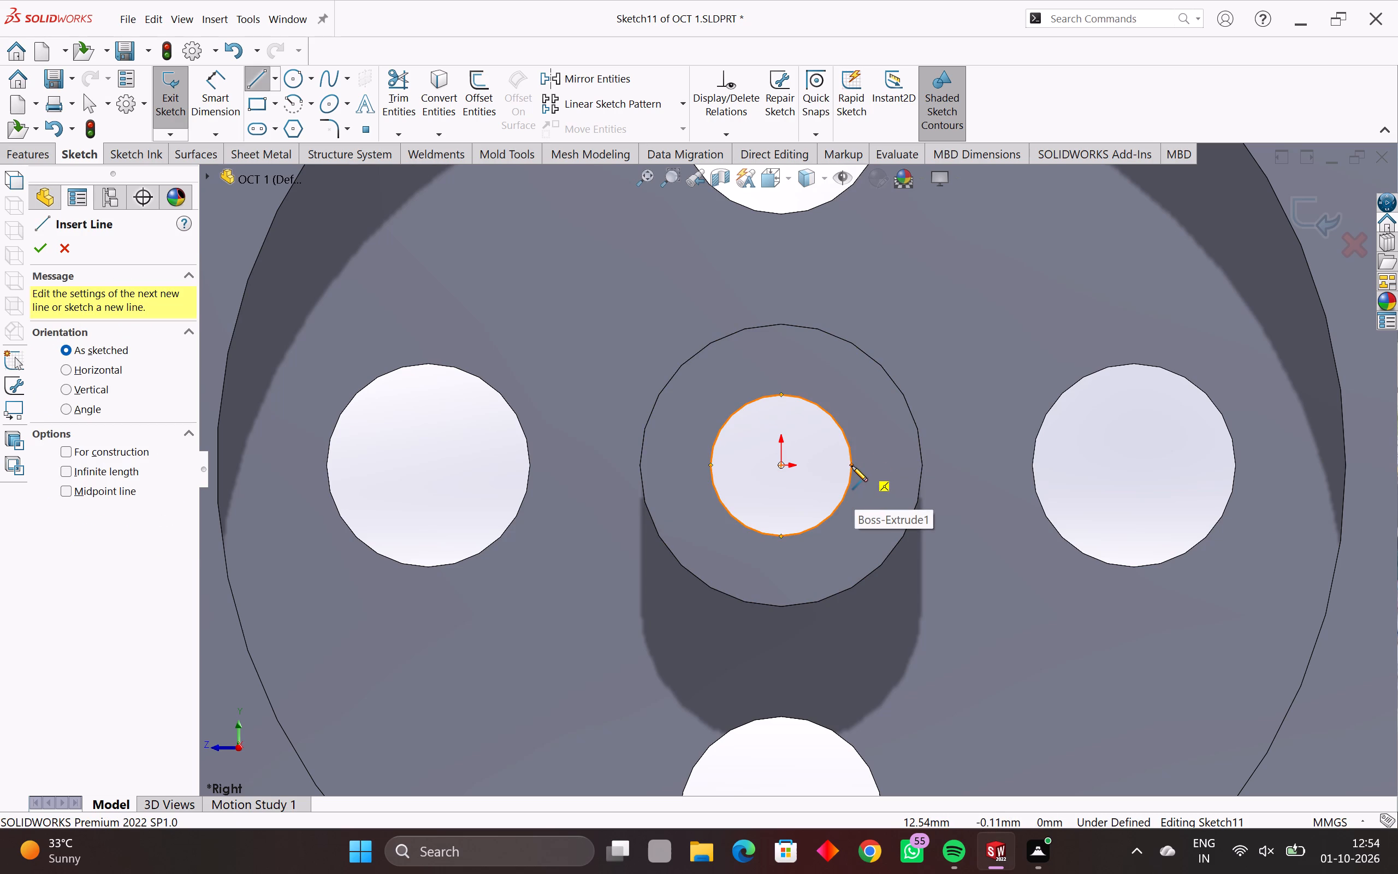
left_click(852, 466)
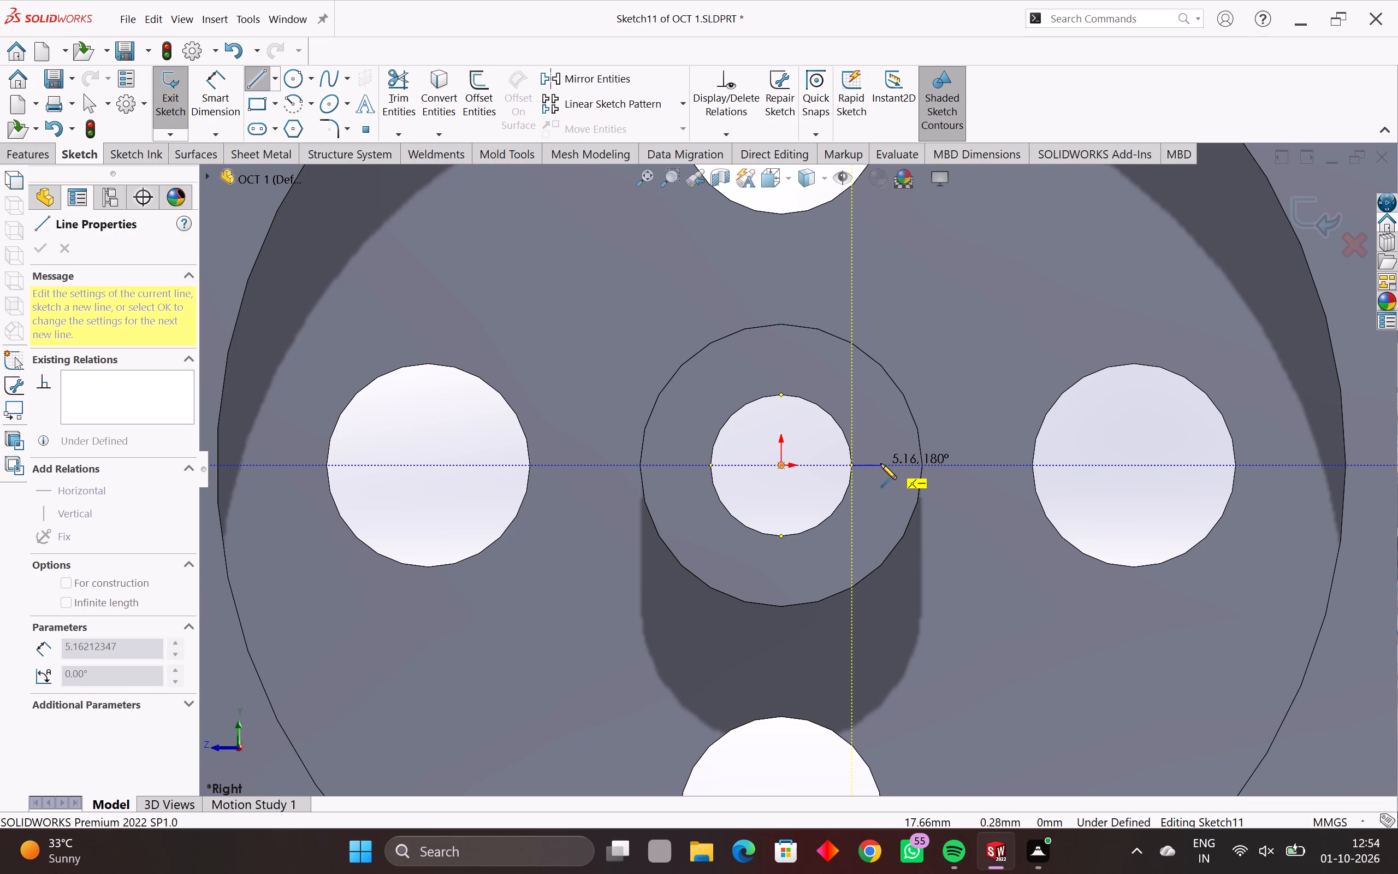
key("3")
left_click(881, 464)
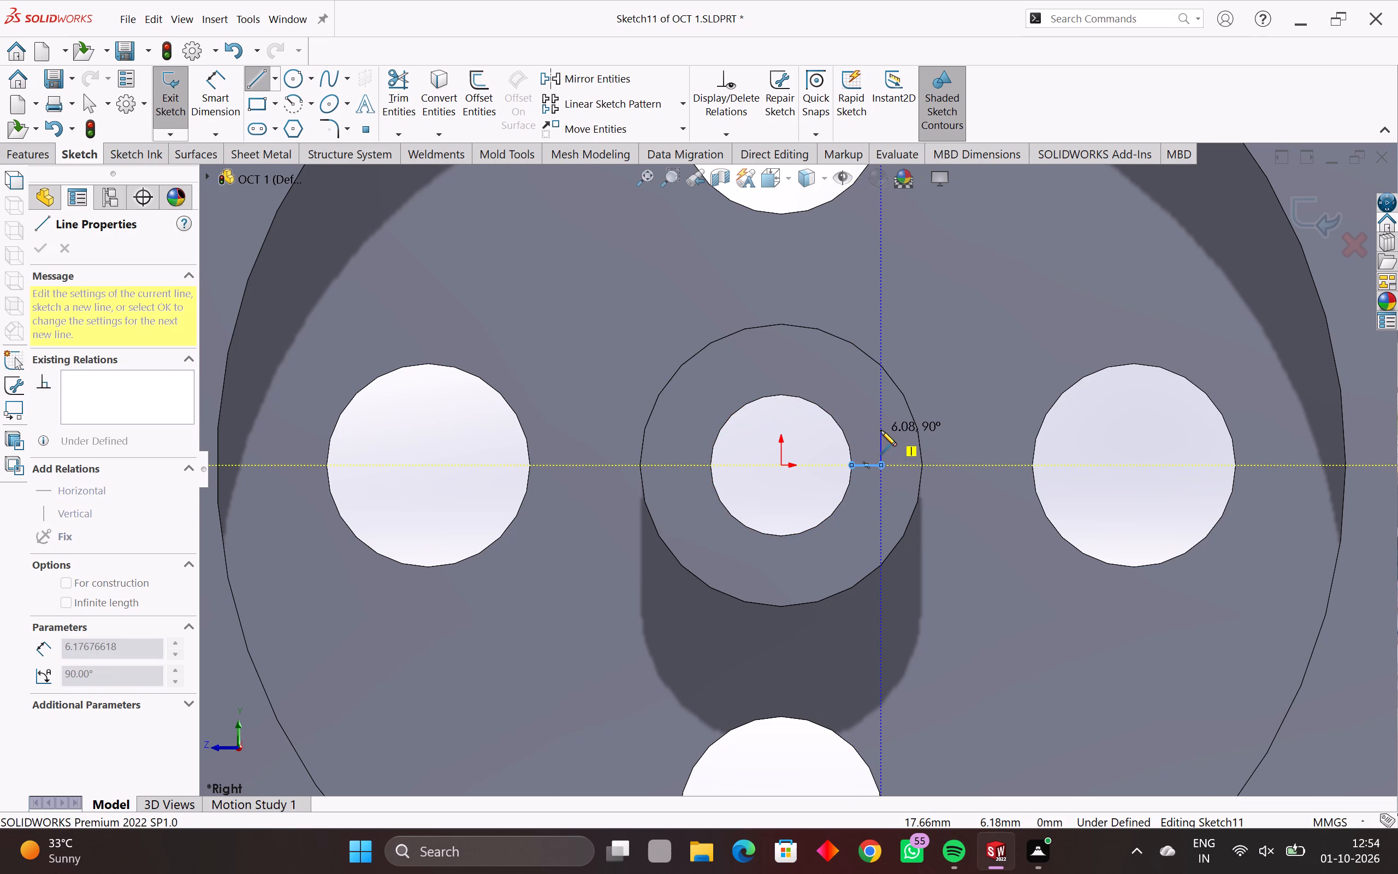
key("3")
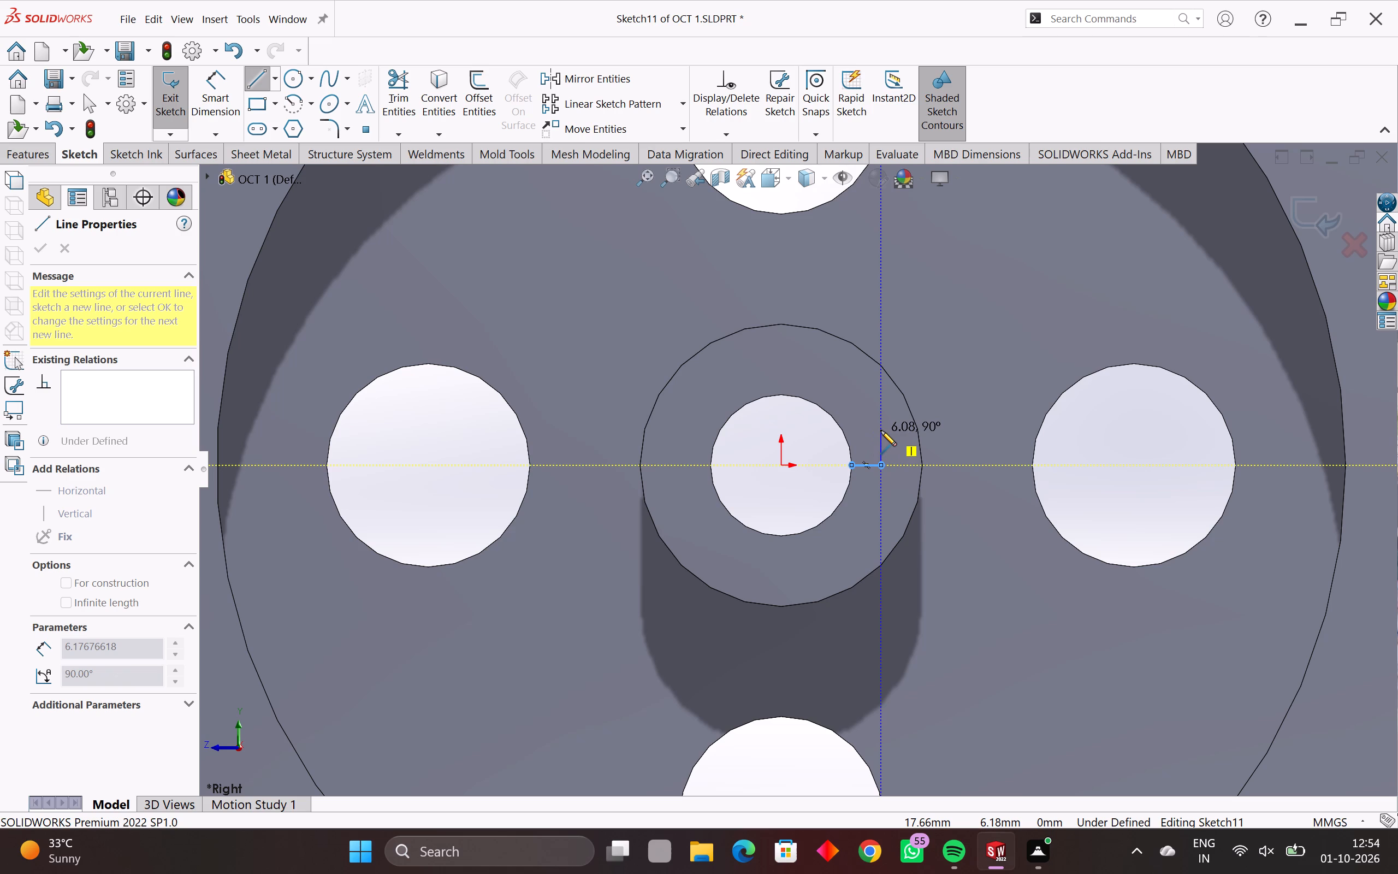
left_click(881, 430)
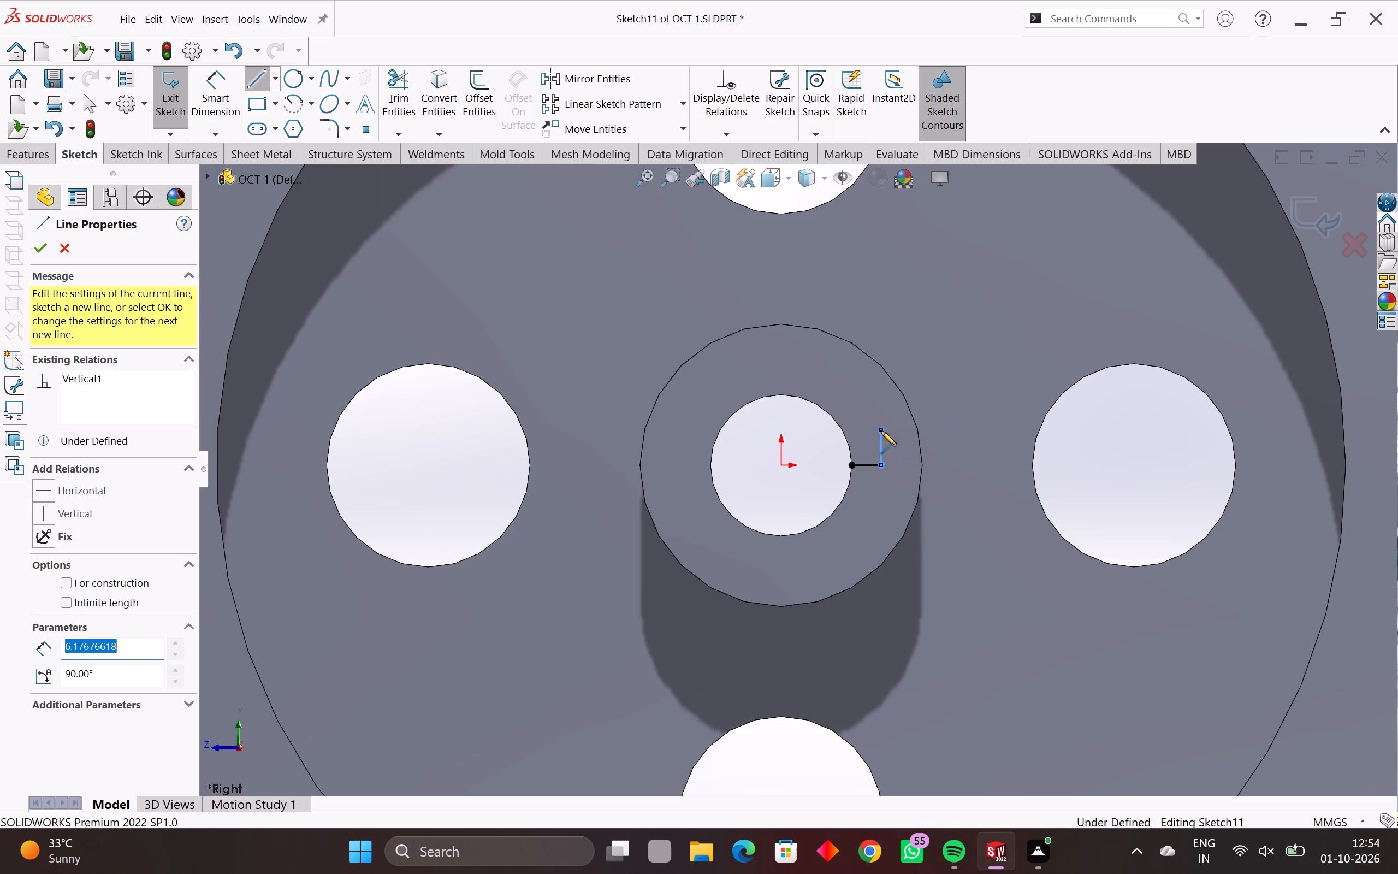
left_click(842, 432)
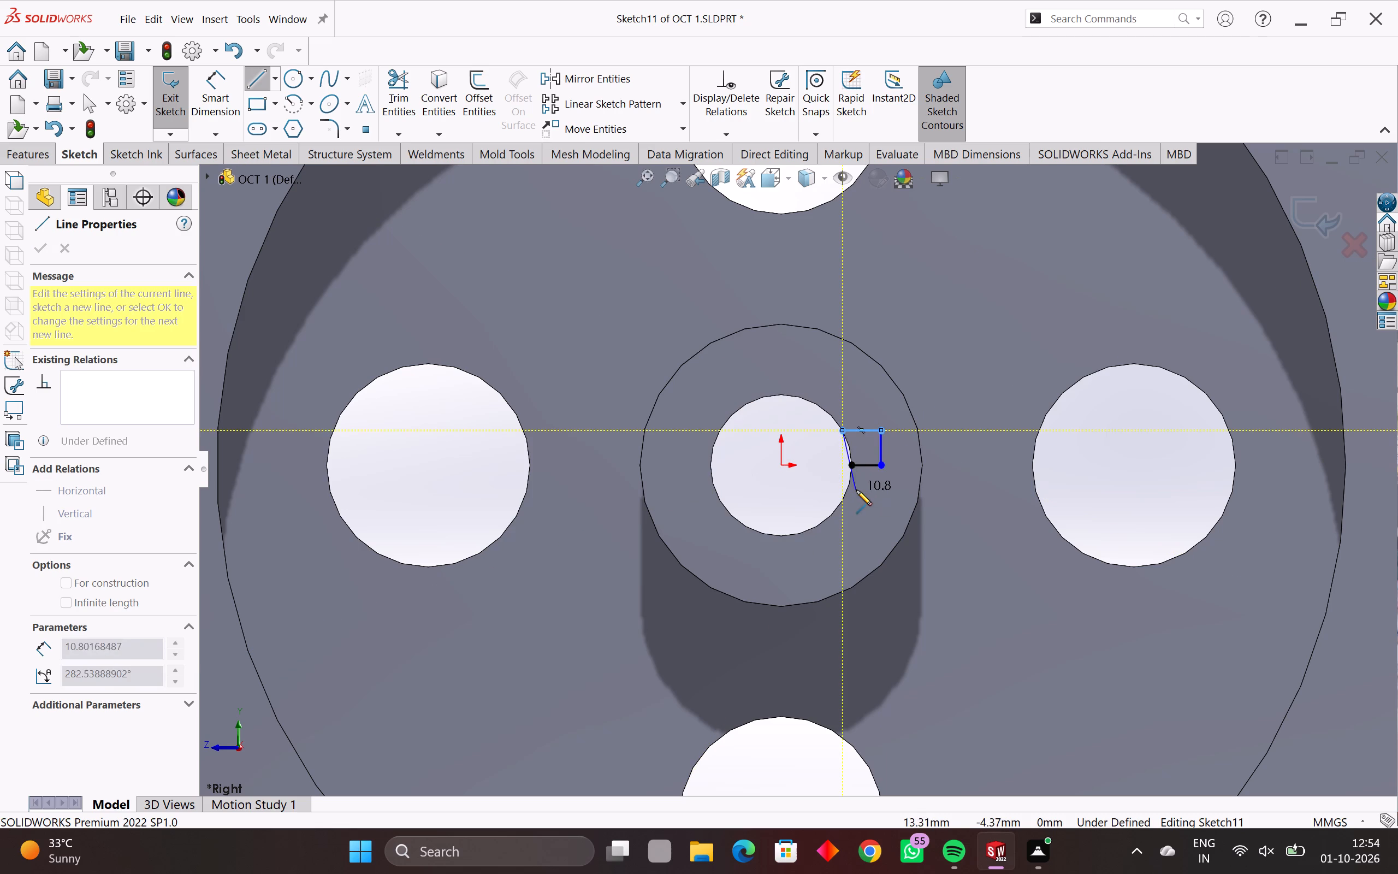
key("Escape")
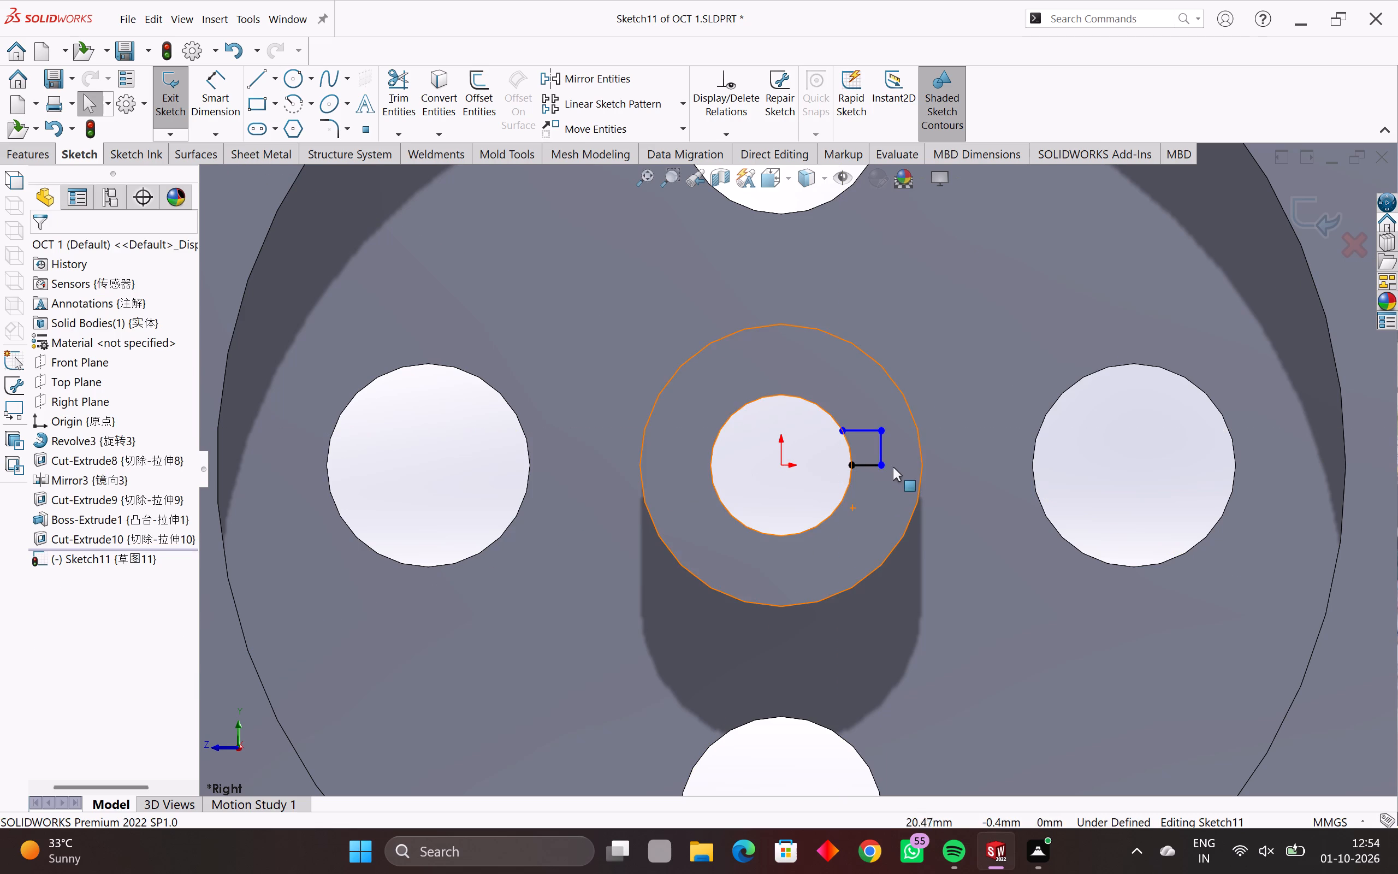
key("Escape")
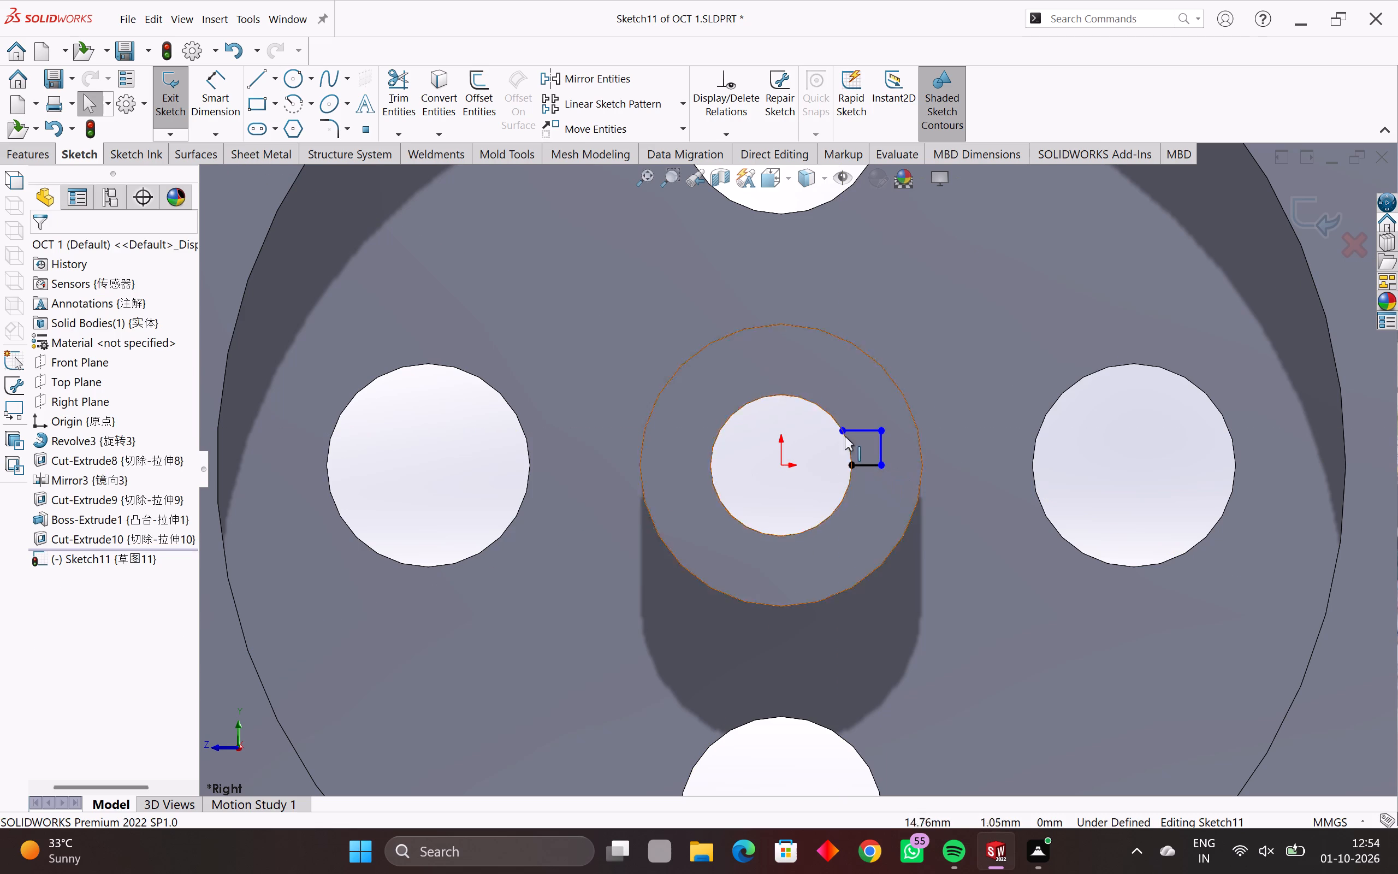
Sketch the keyway's lower half: a line about 5.5 mm straight down from the outer end of the middle line, and back horizontally to the bore edge.
key("l")
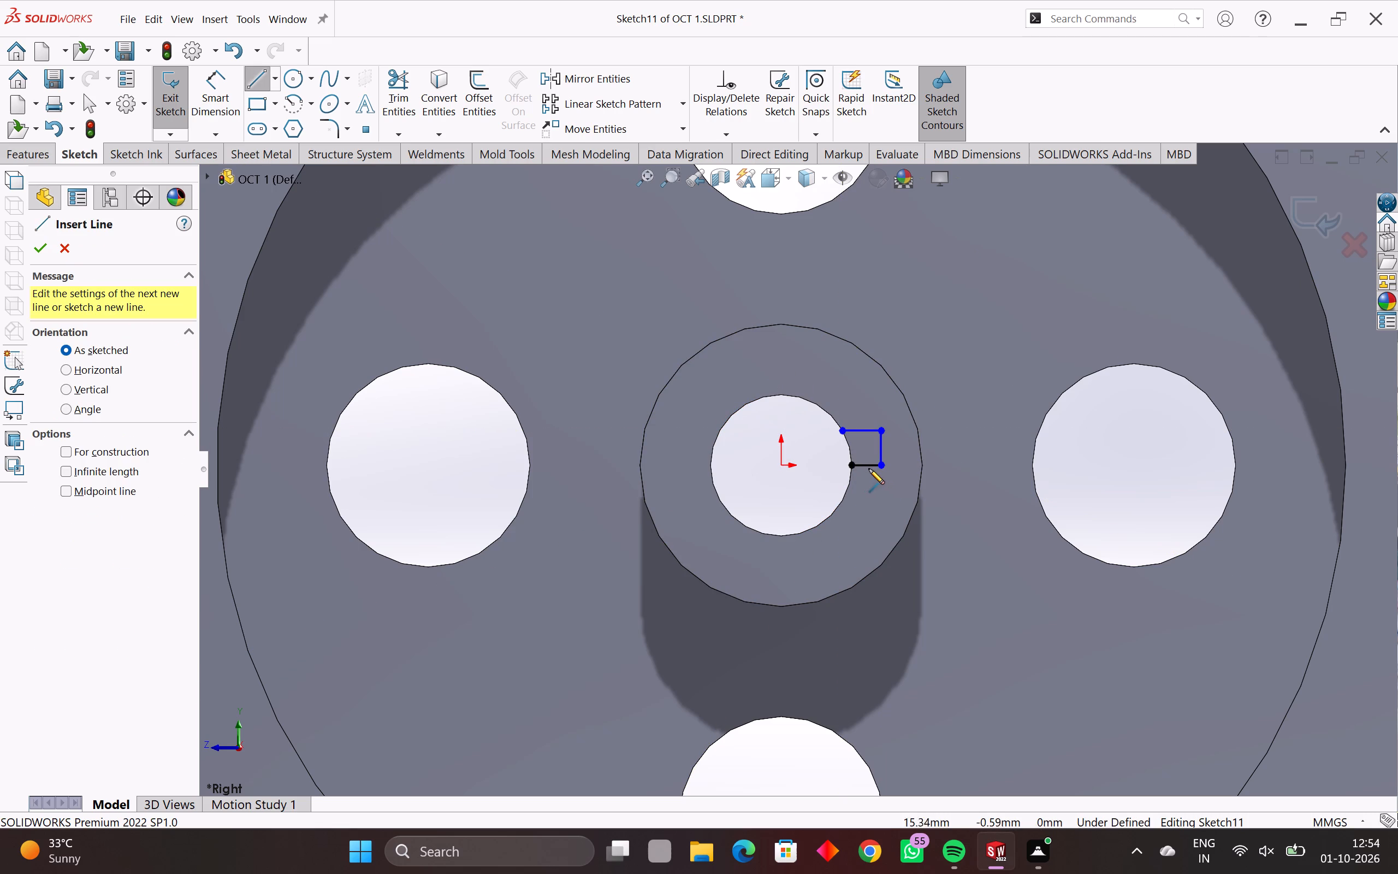
left_click(881, 466)
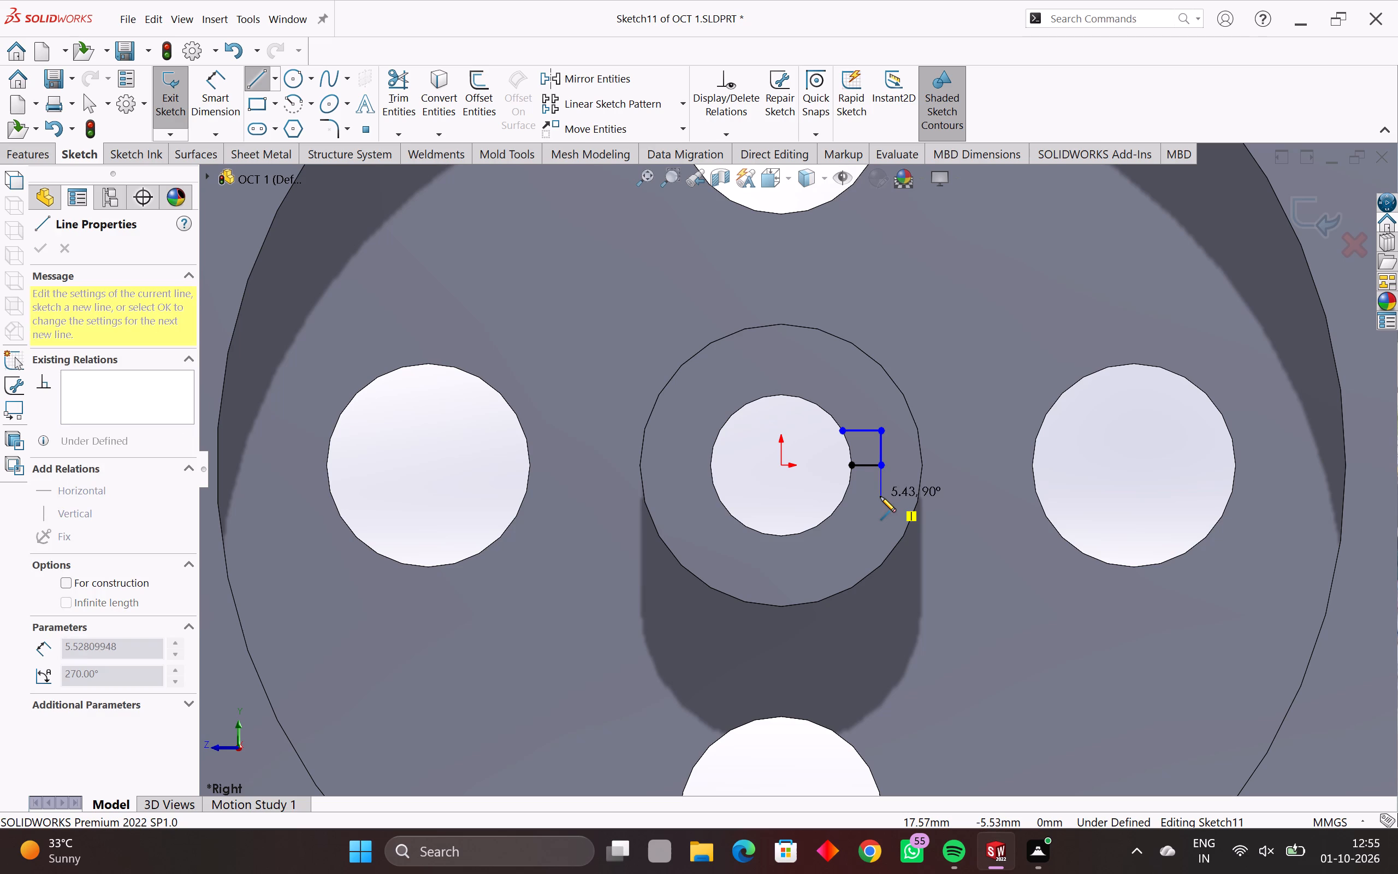
key("3")
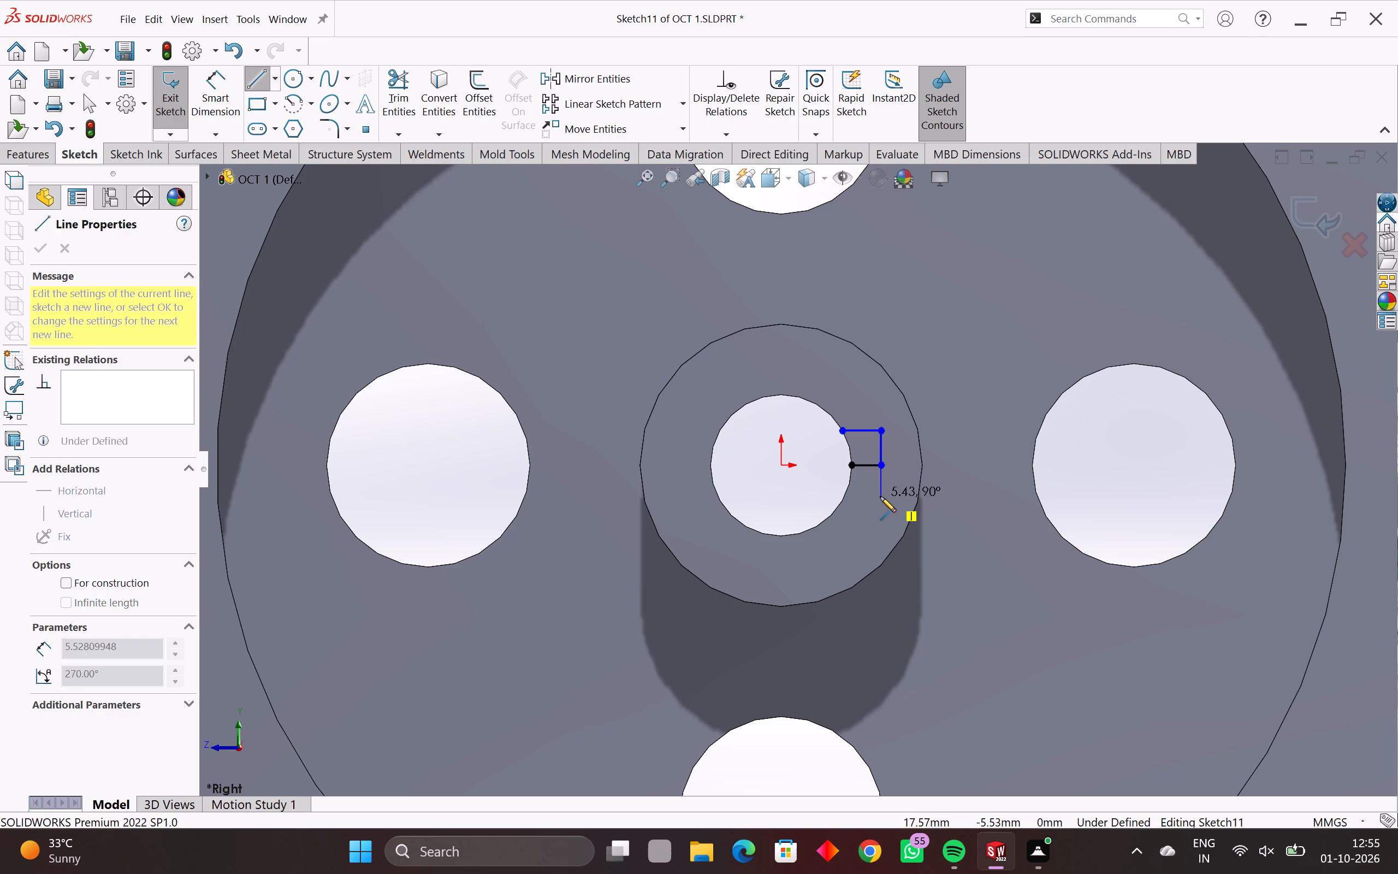
left_click(880, 497)
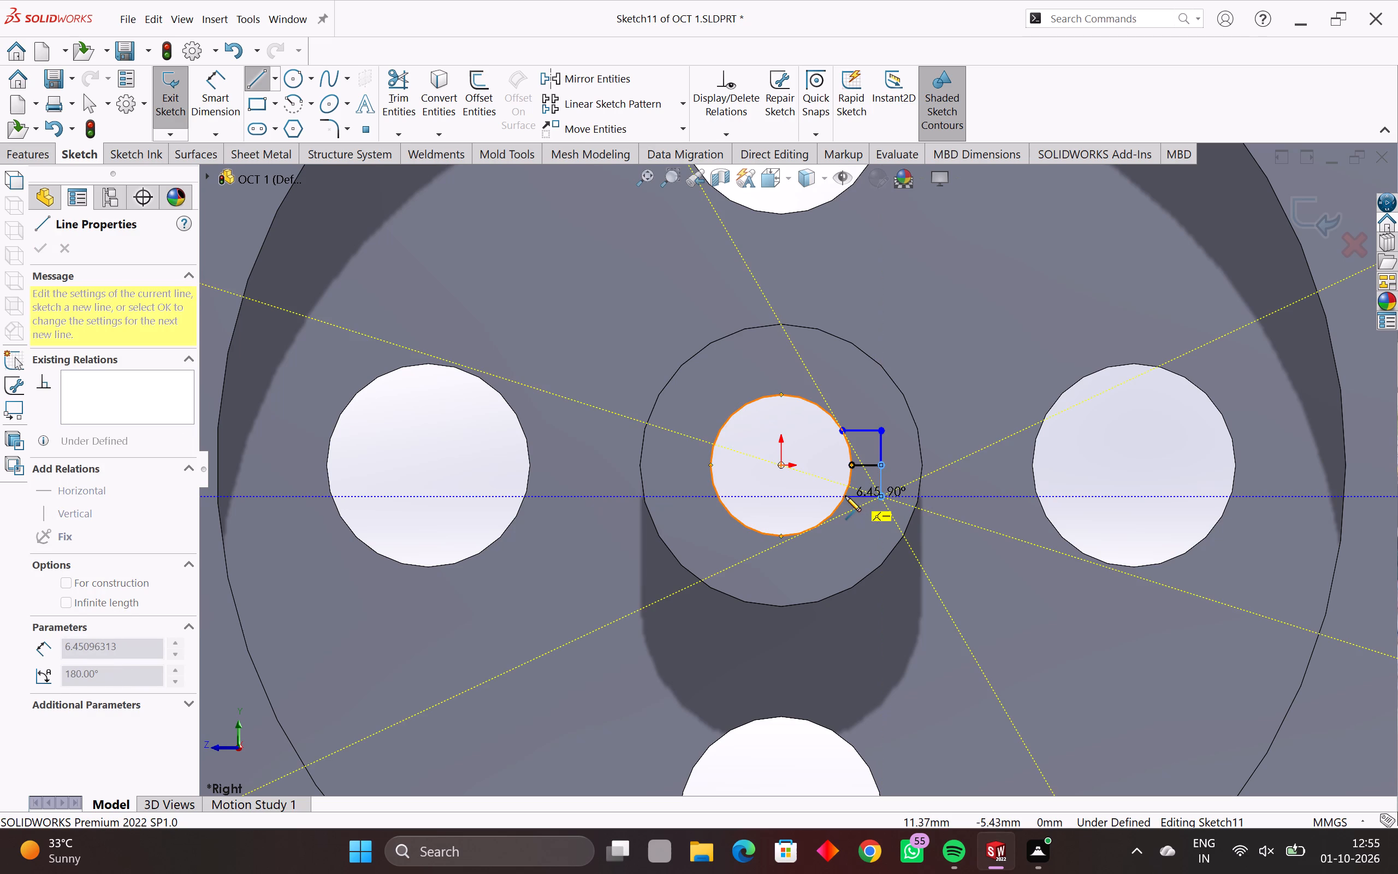
scroll(845, 504, "up", 2)
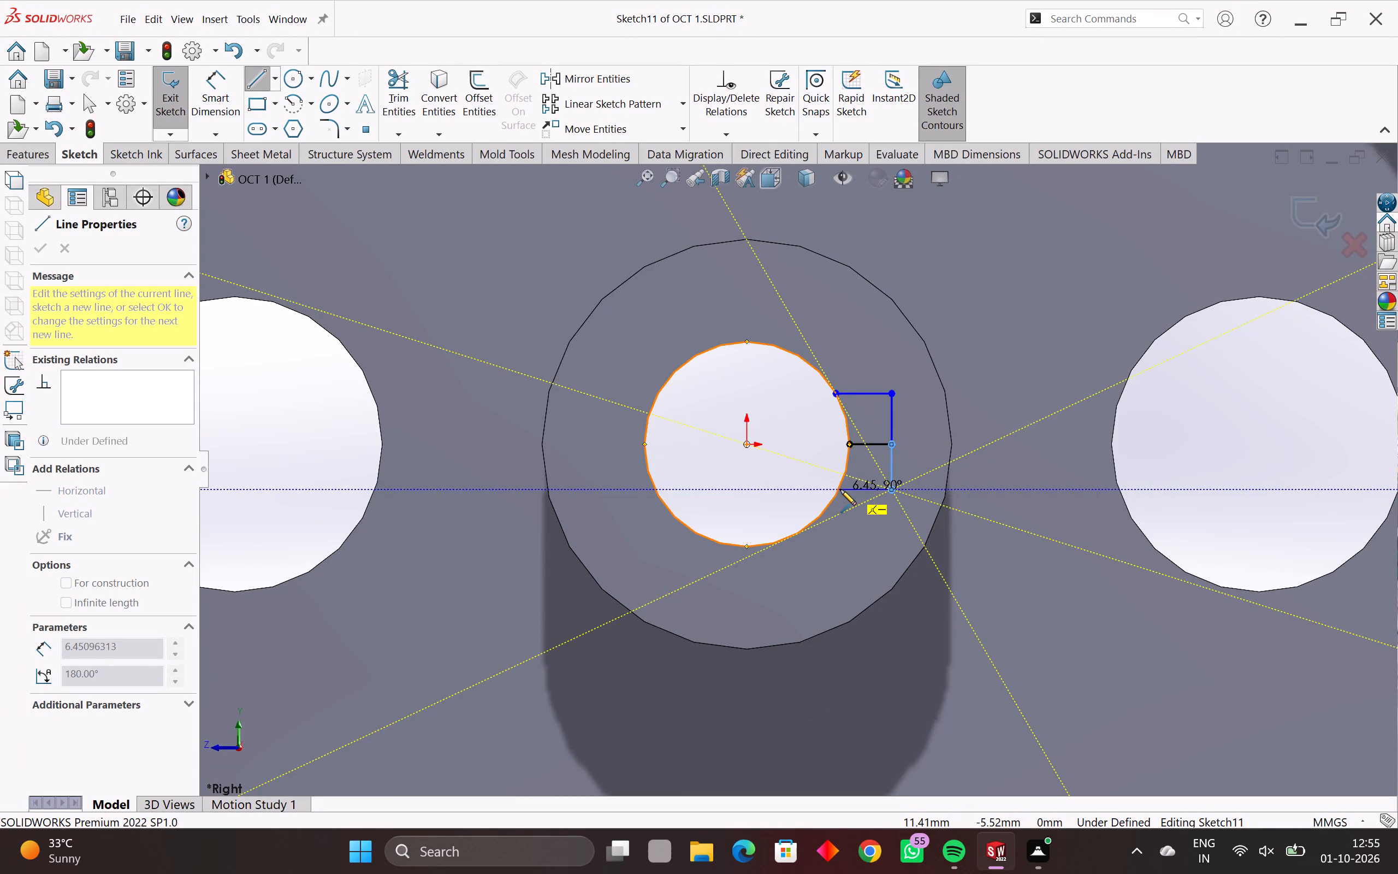
left_click(840, 489)
key("Escape")
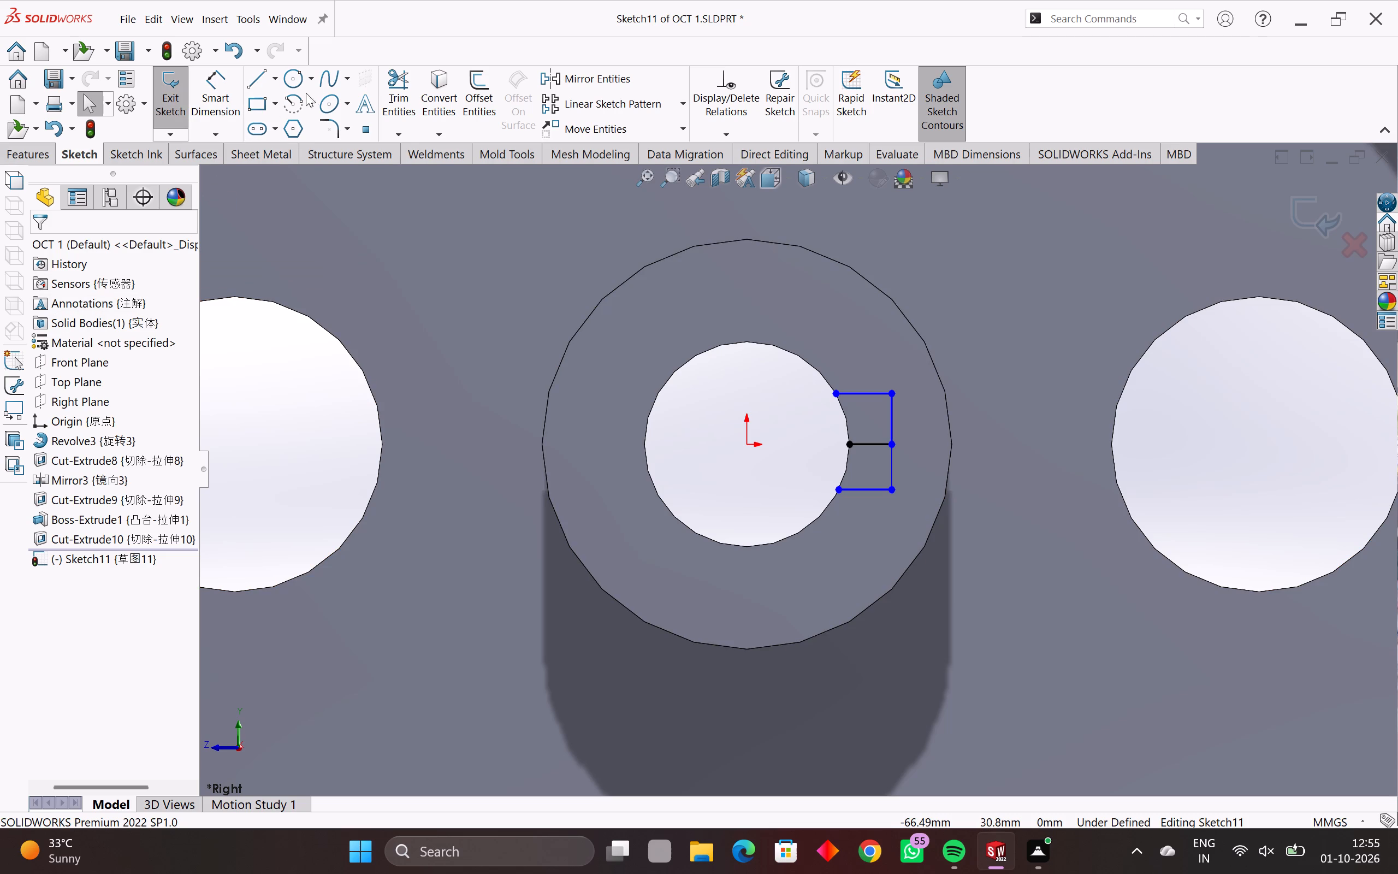
Trim away the keyway's horizontal middle line and the upper segment of its outer vertical side.
left_click(401, 75)
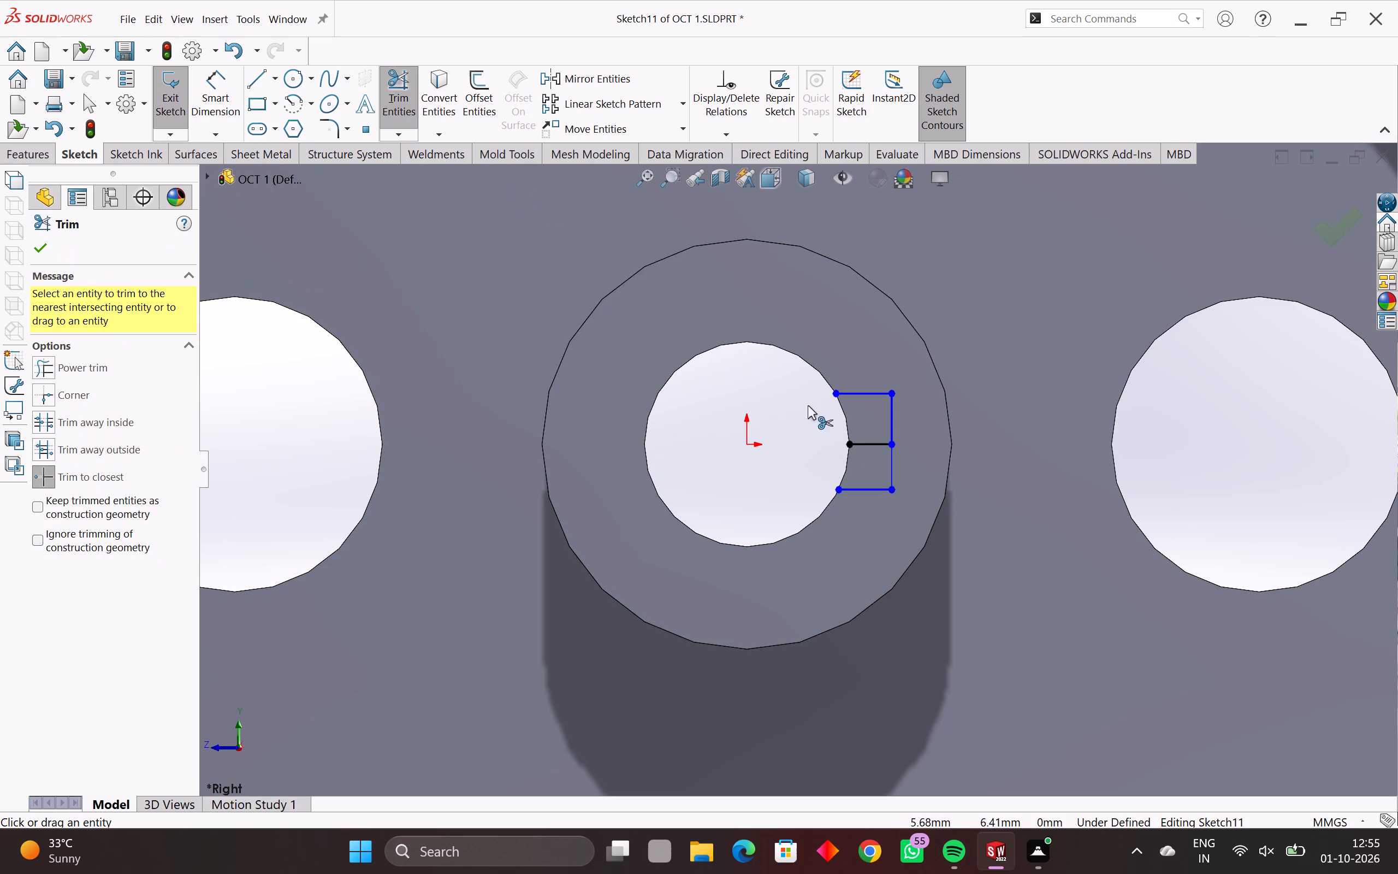
left_click(874, 439)
left_click(871, 441)
left_click(871, 441)
left_click(871, 441)
left_click(82, 474)
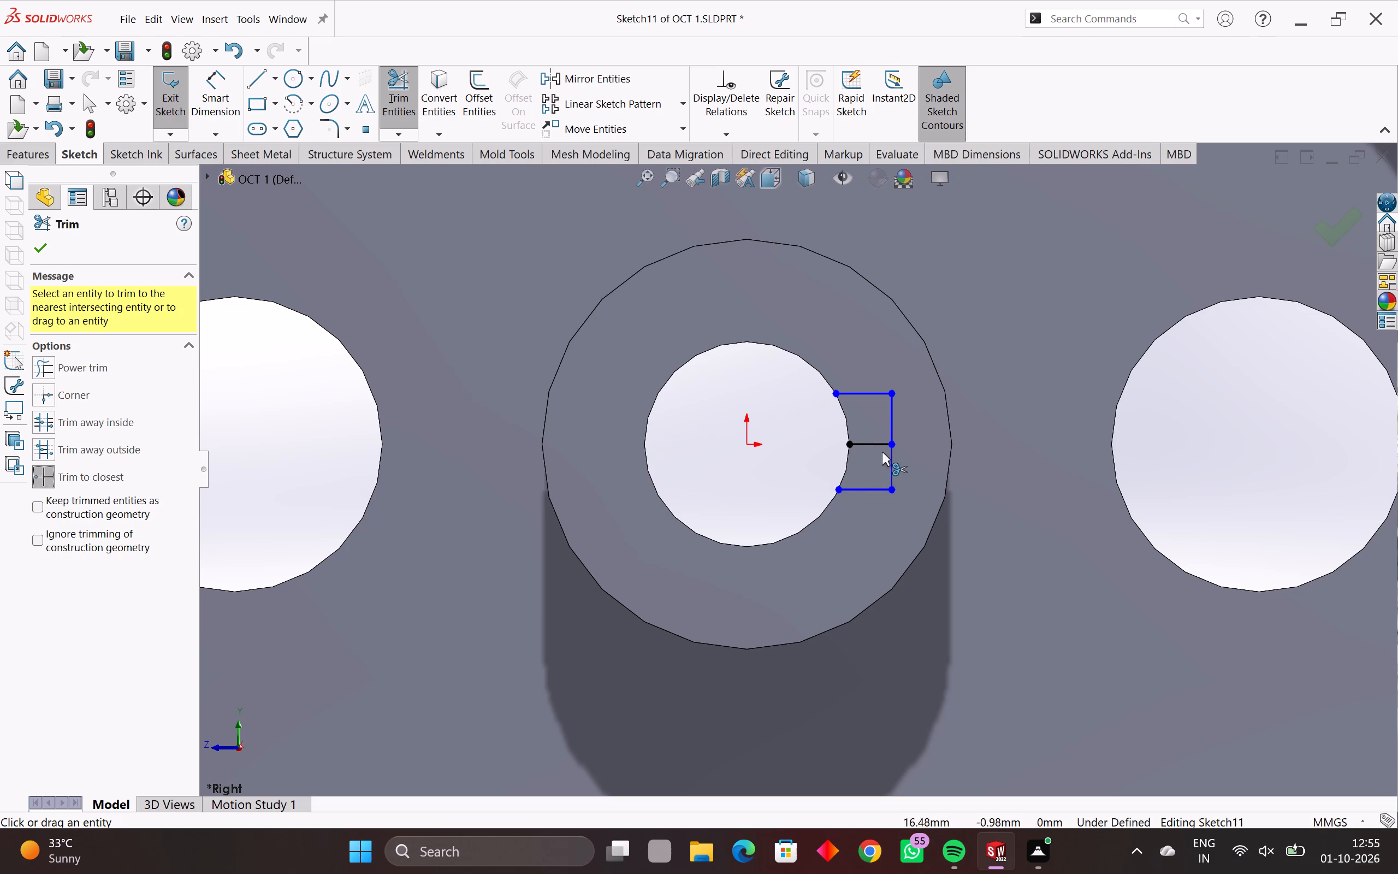
left_click(877, 444)
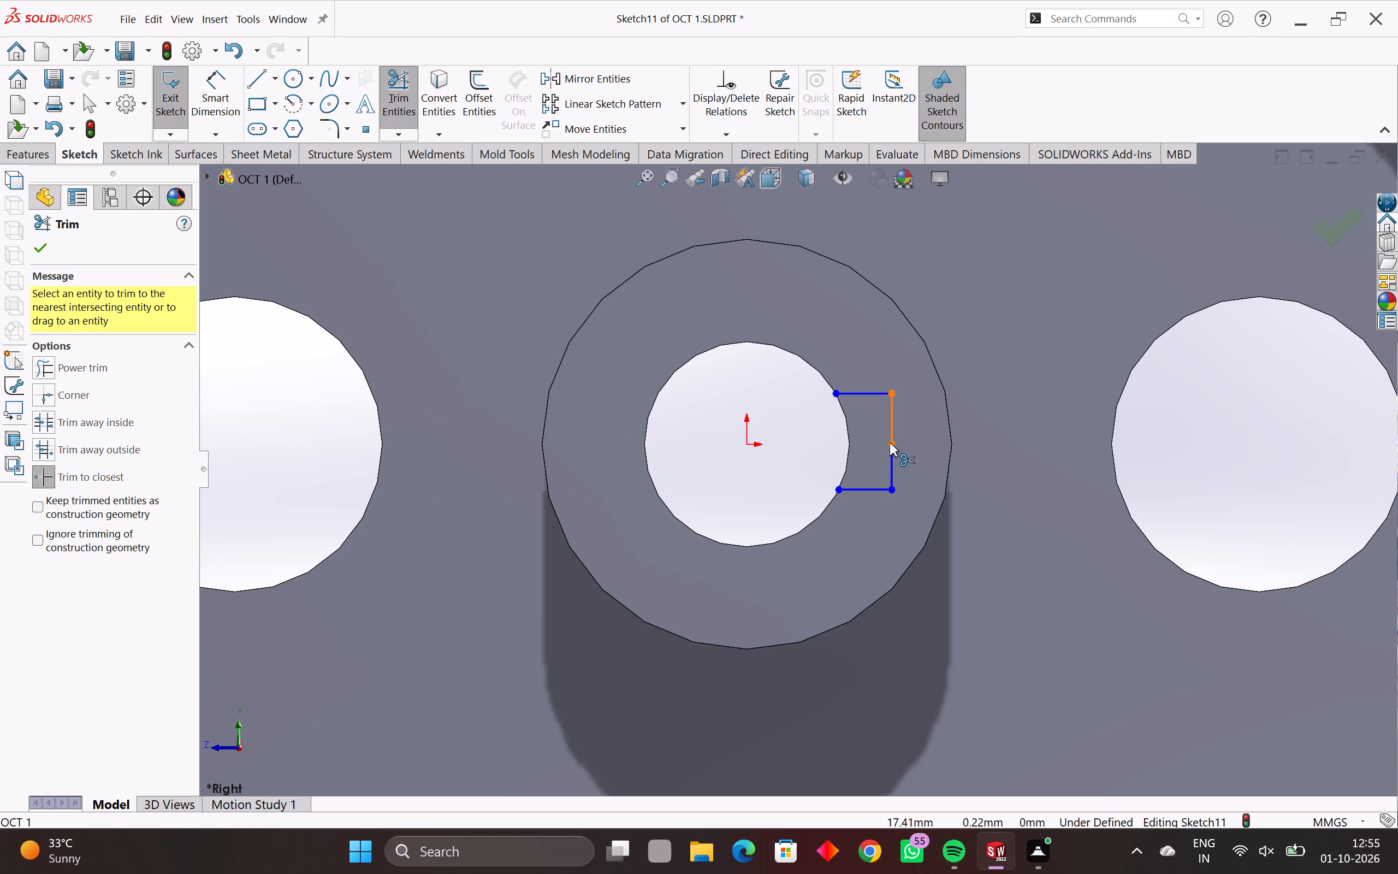
left_click(889, 443)
key("Escape")
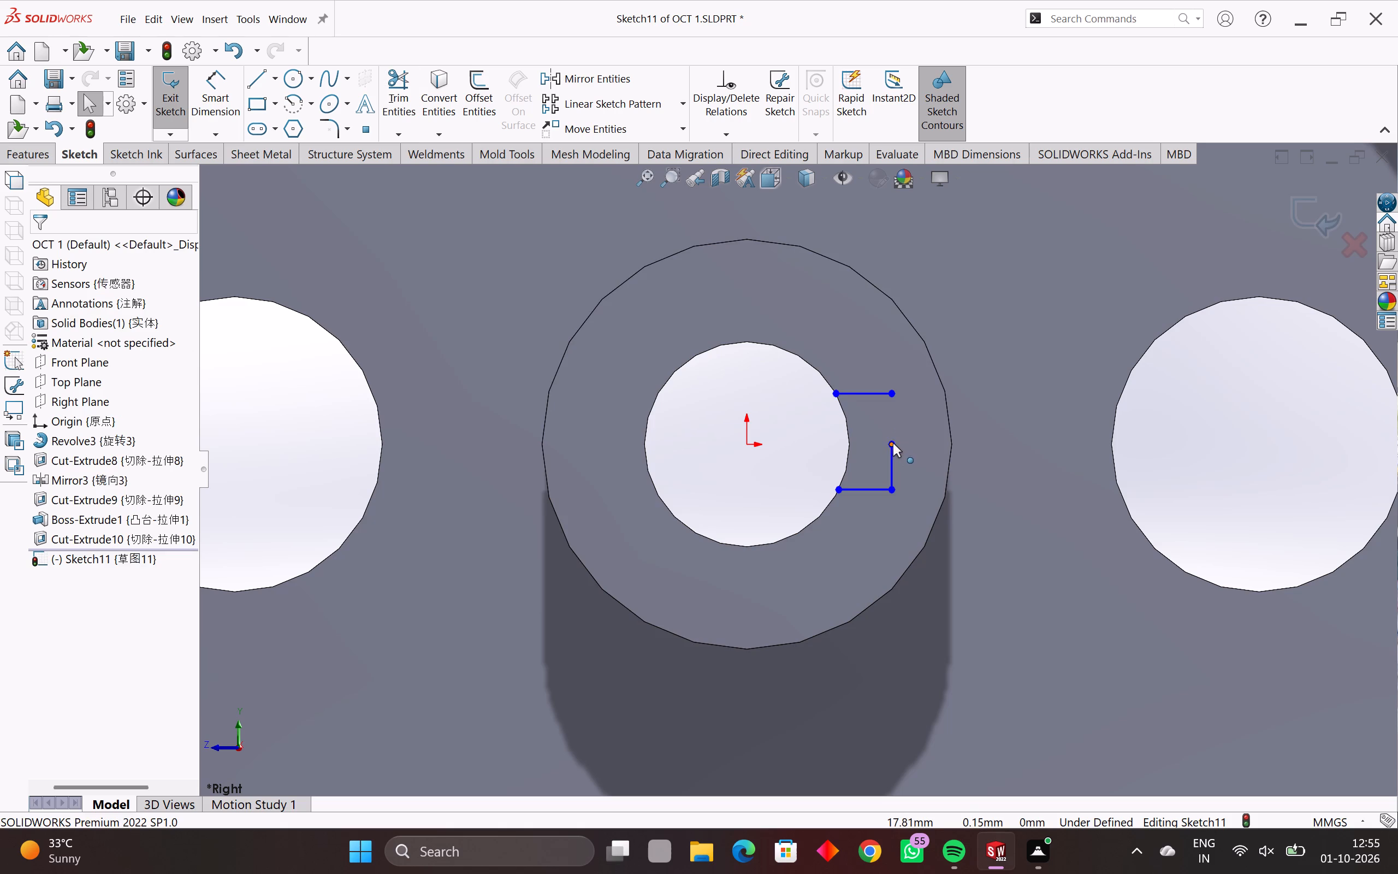
Stretch the remaining vertical line's upper endpoint to the end of the keyway's upper line, joining the outer side.
left_click_drag(891, 441, 888, 416)
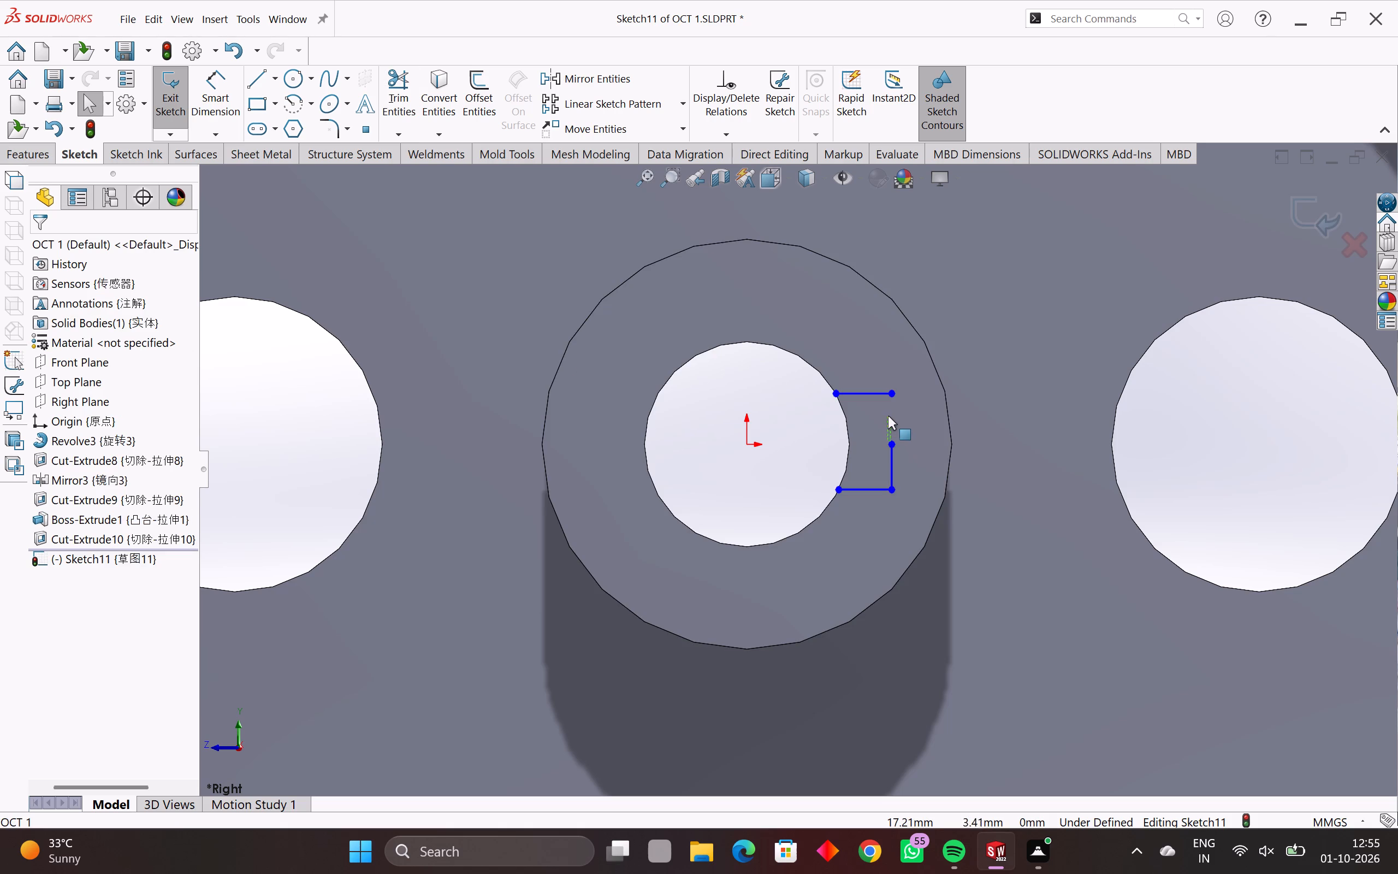
left_click_drag(888, 416, 891, 387)
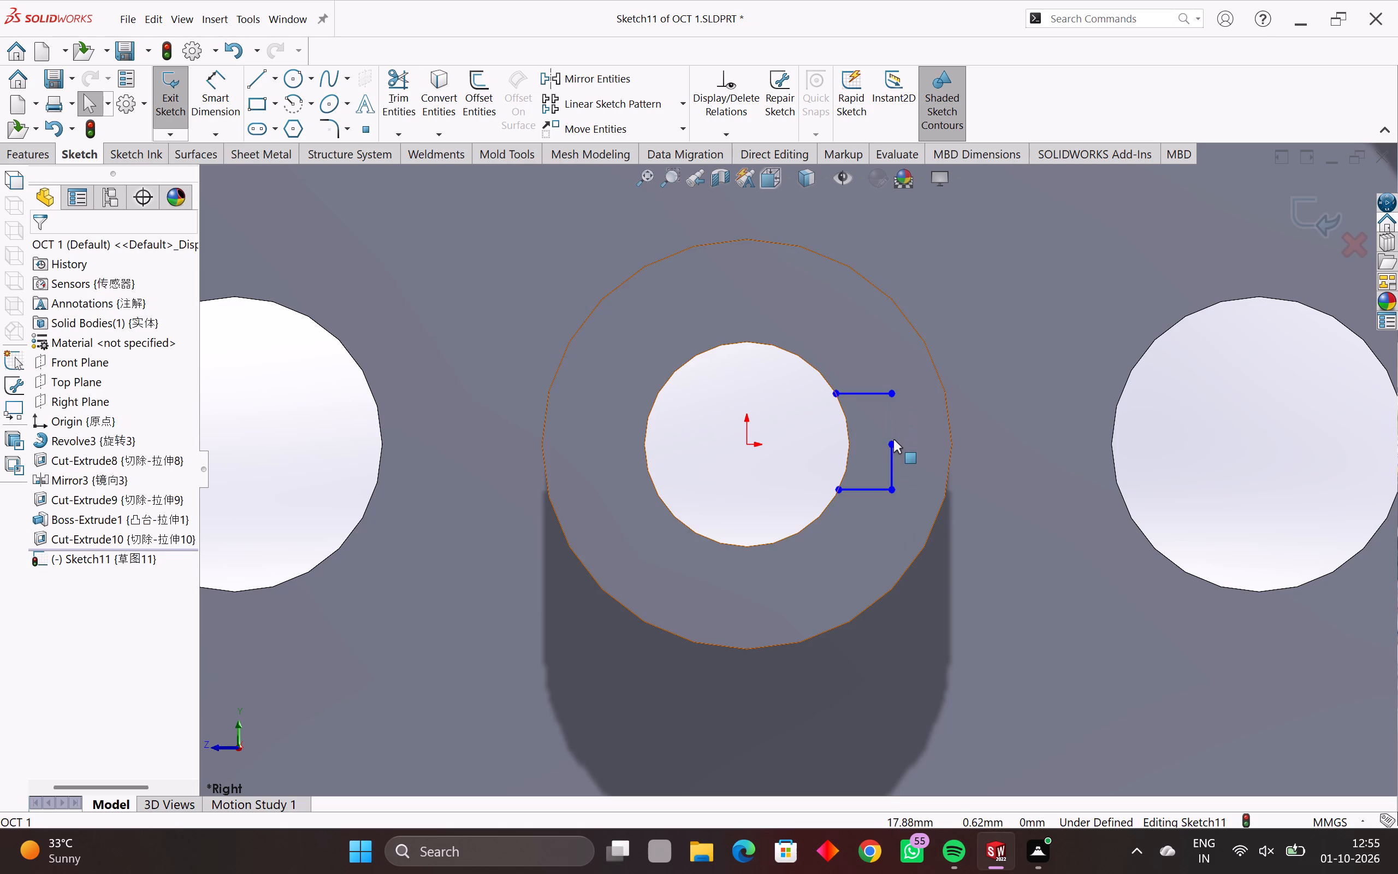
left_click(893, 442)
left_click_drag(890, 443, 891, 443)
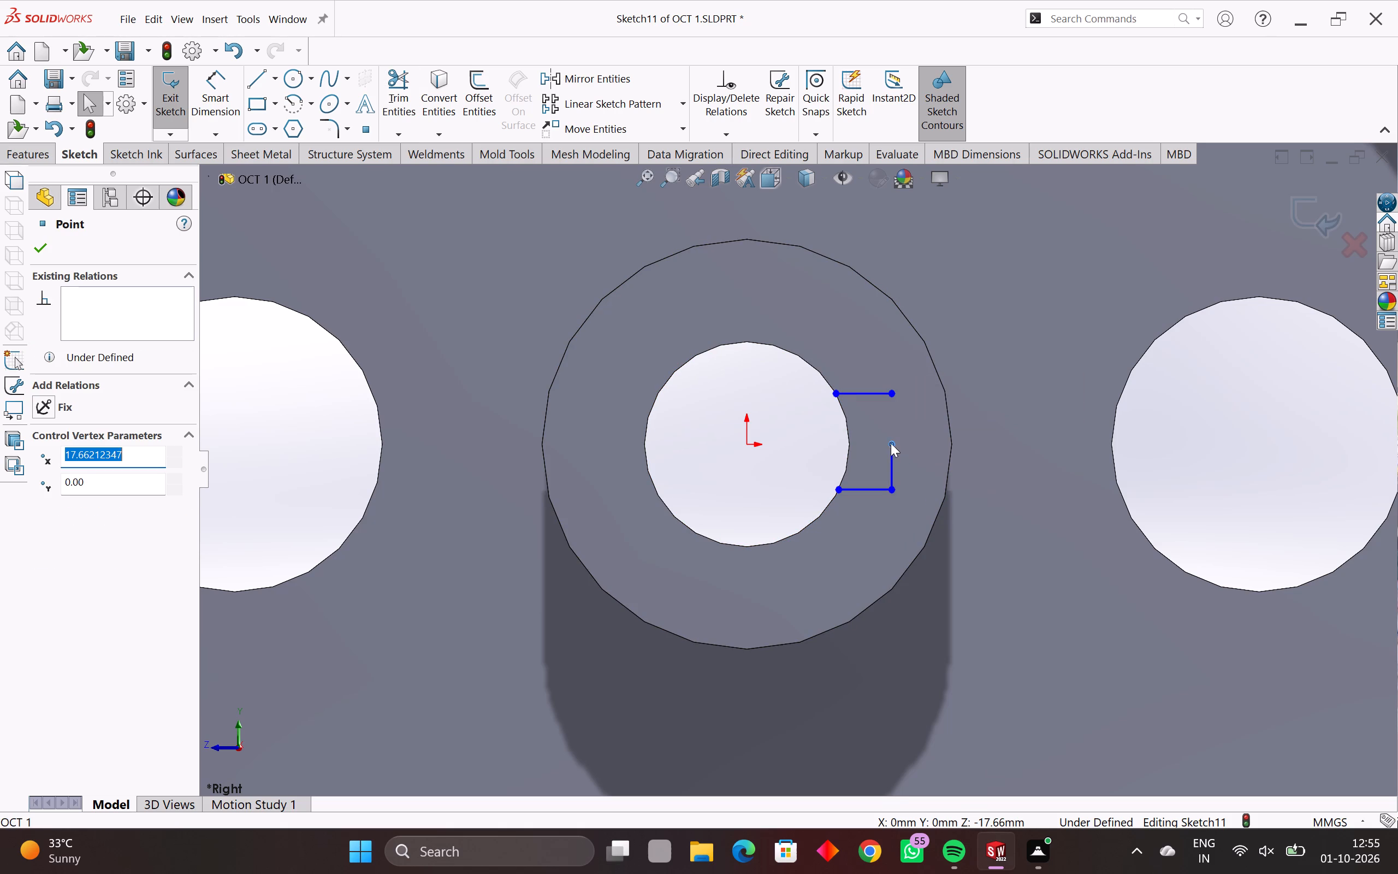
left_click_drag(891, 443, 891, 393)
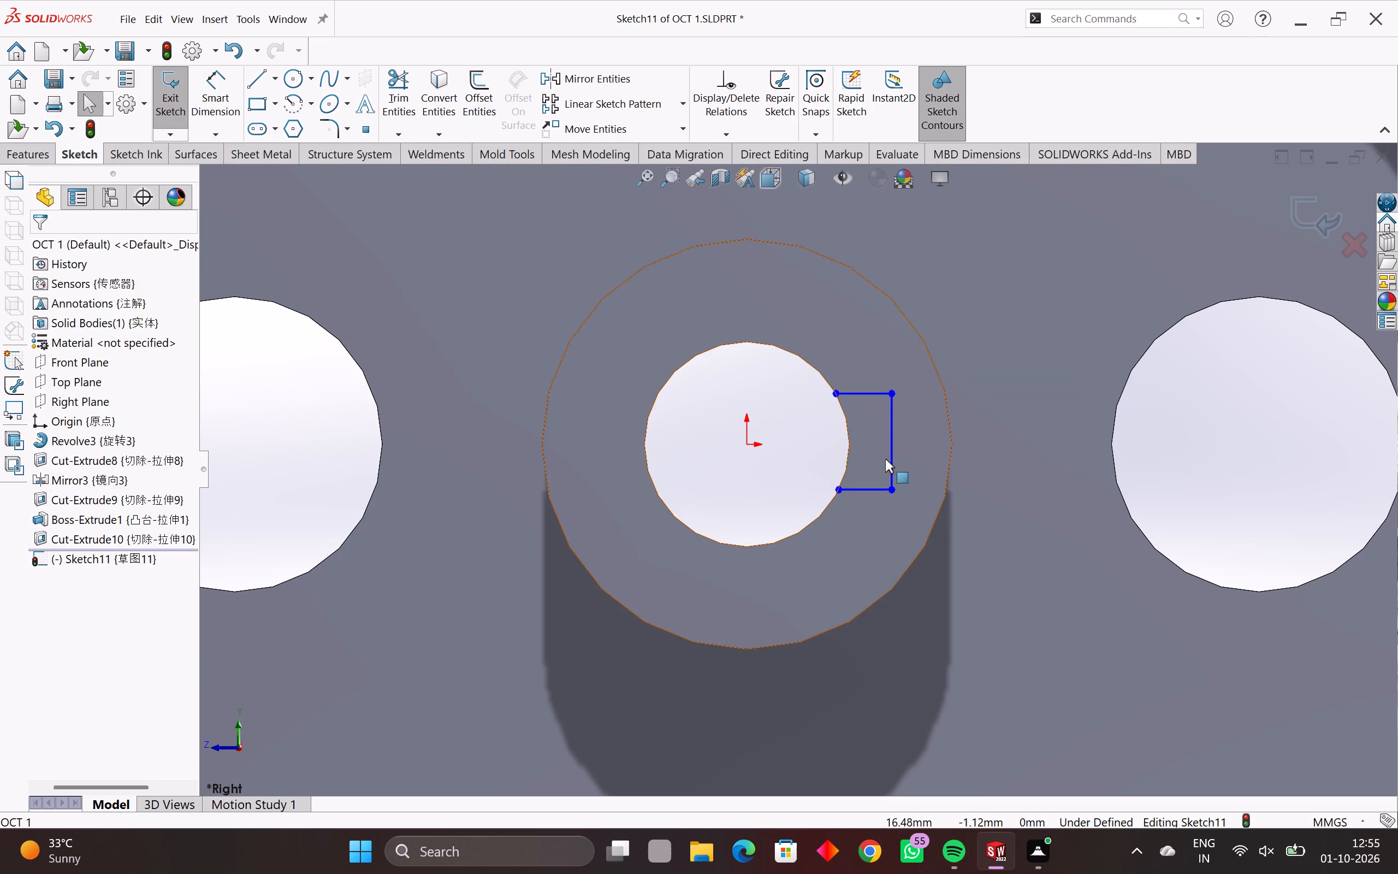
key("Escape")
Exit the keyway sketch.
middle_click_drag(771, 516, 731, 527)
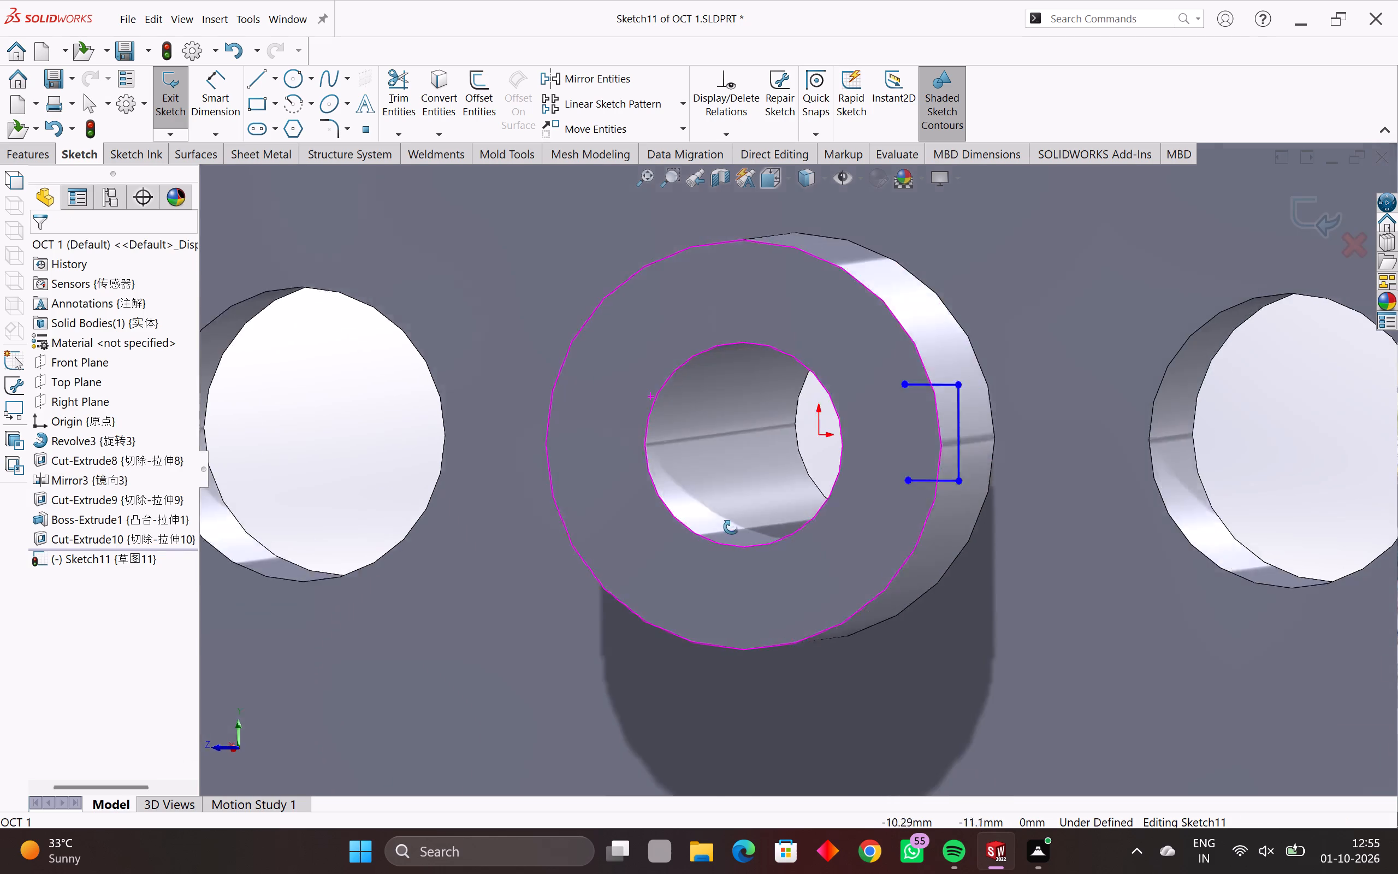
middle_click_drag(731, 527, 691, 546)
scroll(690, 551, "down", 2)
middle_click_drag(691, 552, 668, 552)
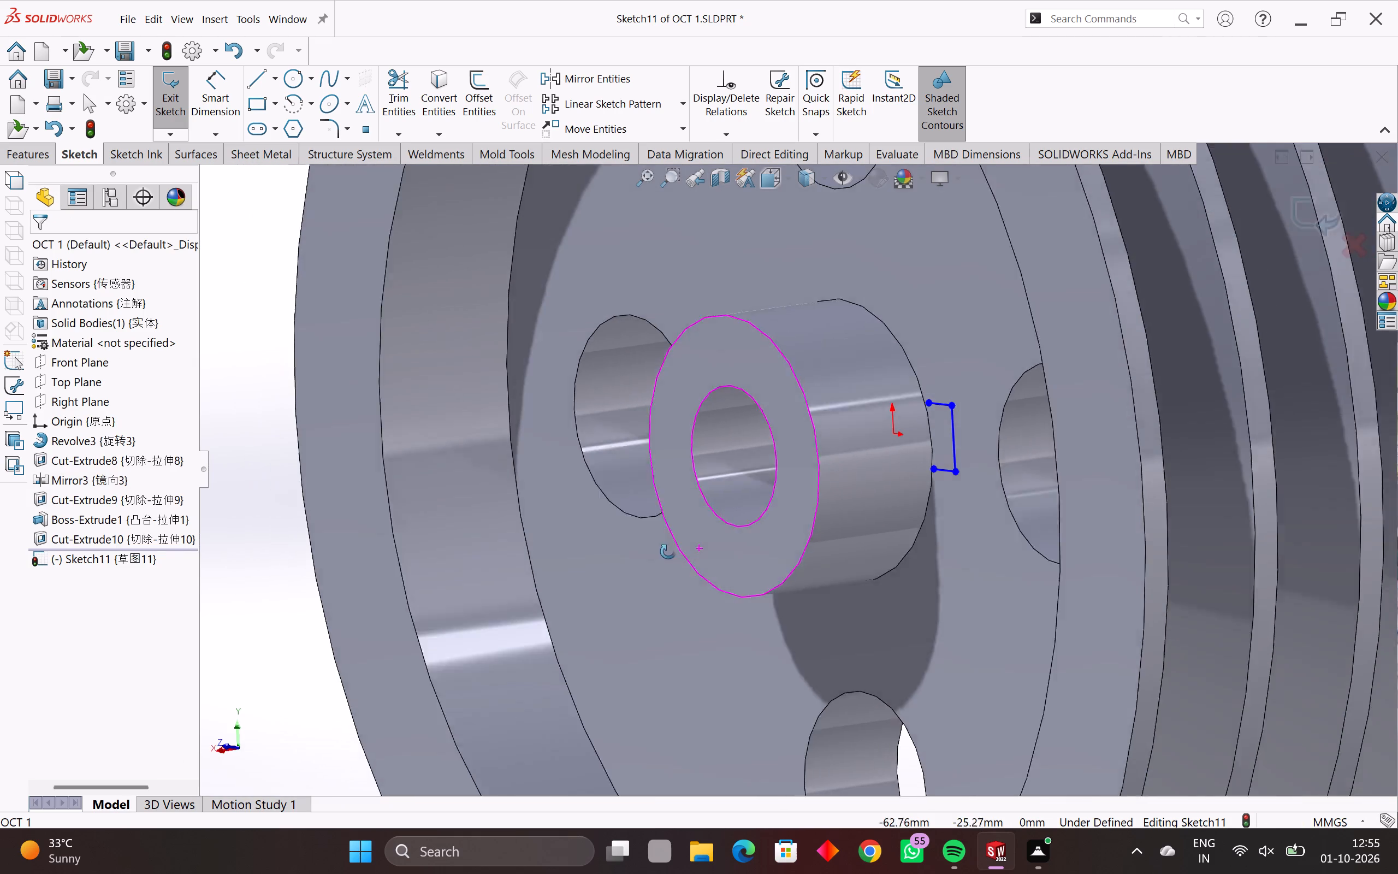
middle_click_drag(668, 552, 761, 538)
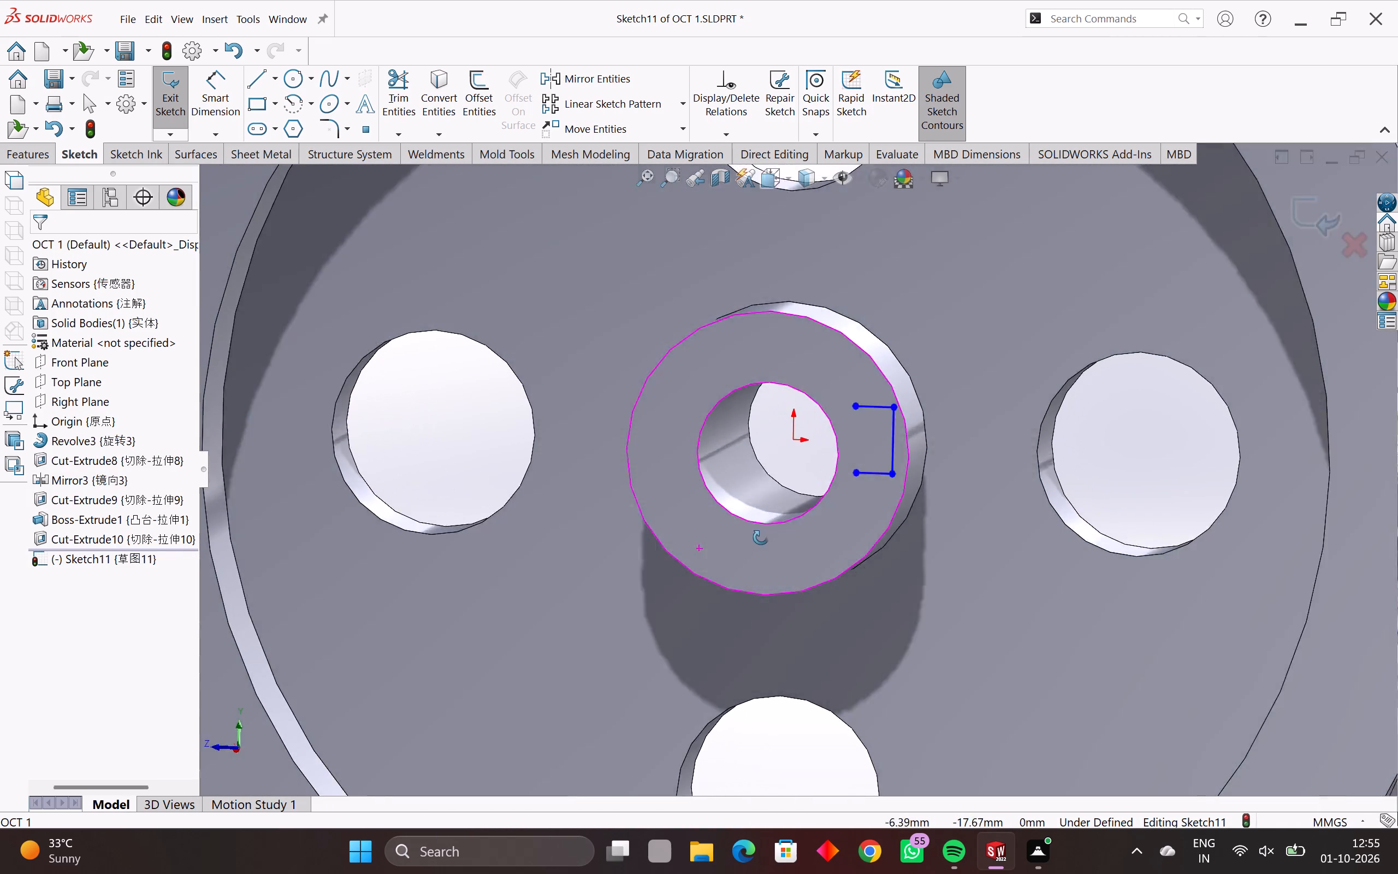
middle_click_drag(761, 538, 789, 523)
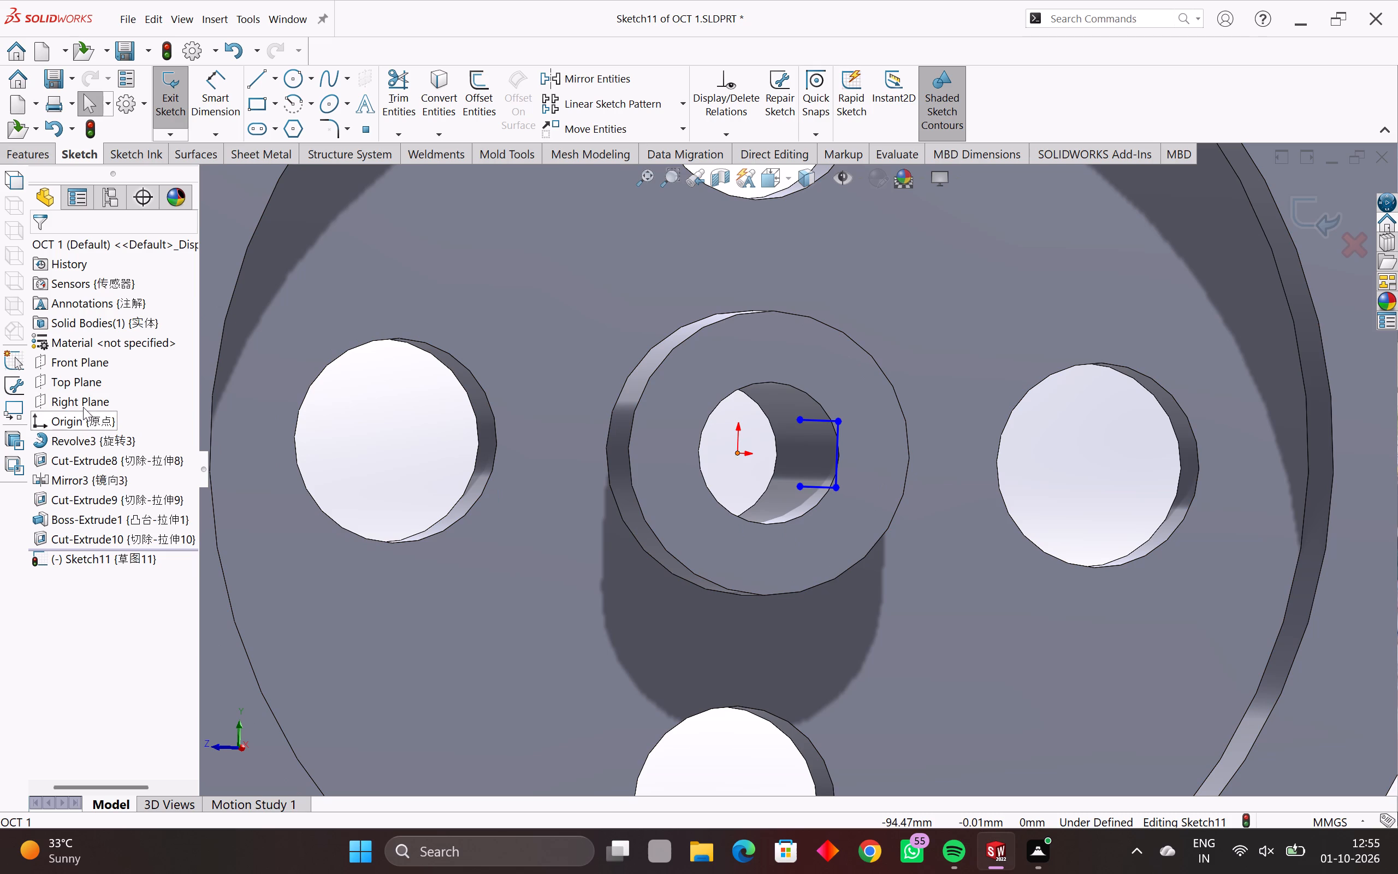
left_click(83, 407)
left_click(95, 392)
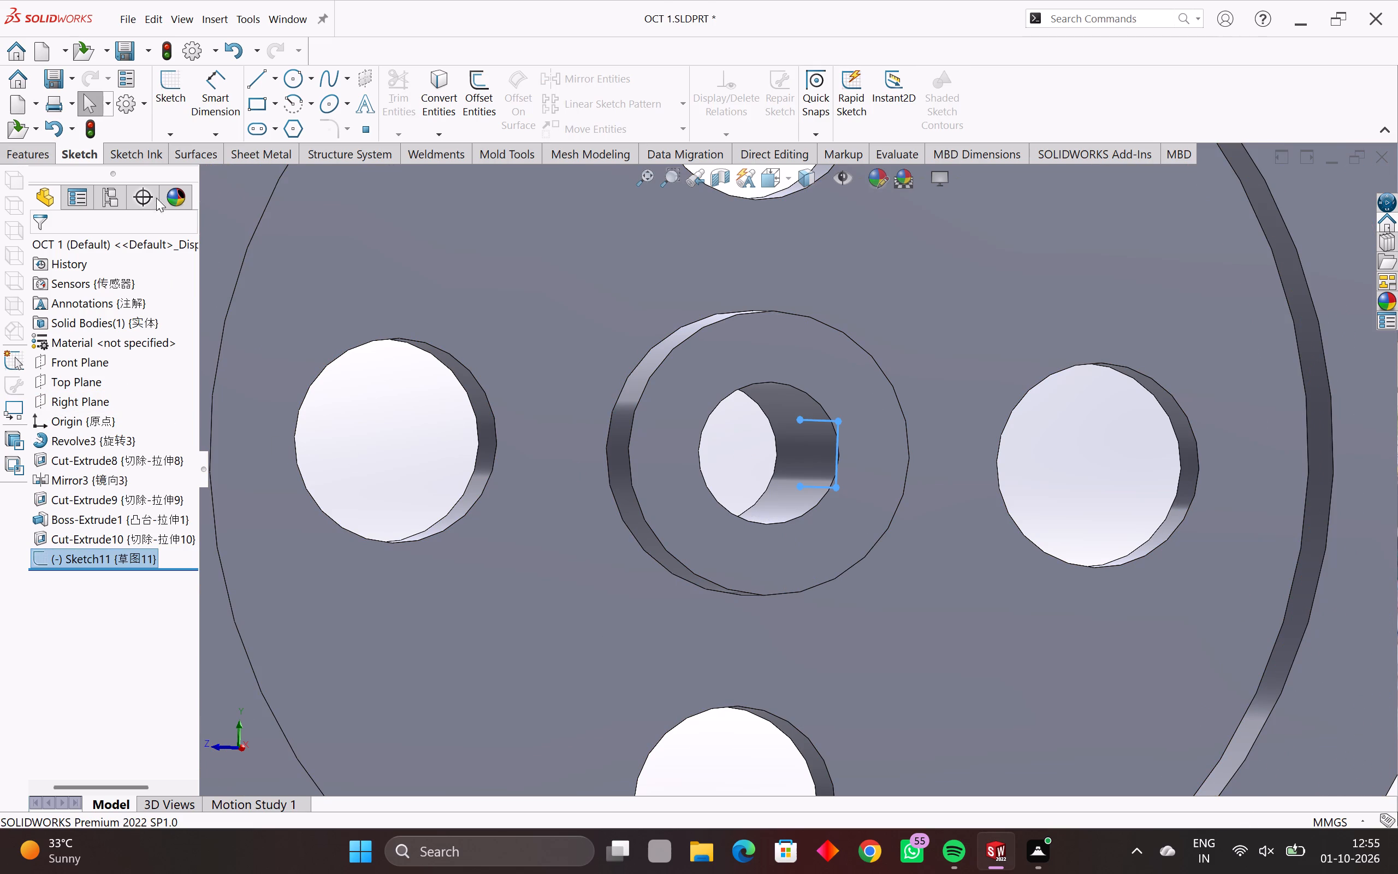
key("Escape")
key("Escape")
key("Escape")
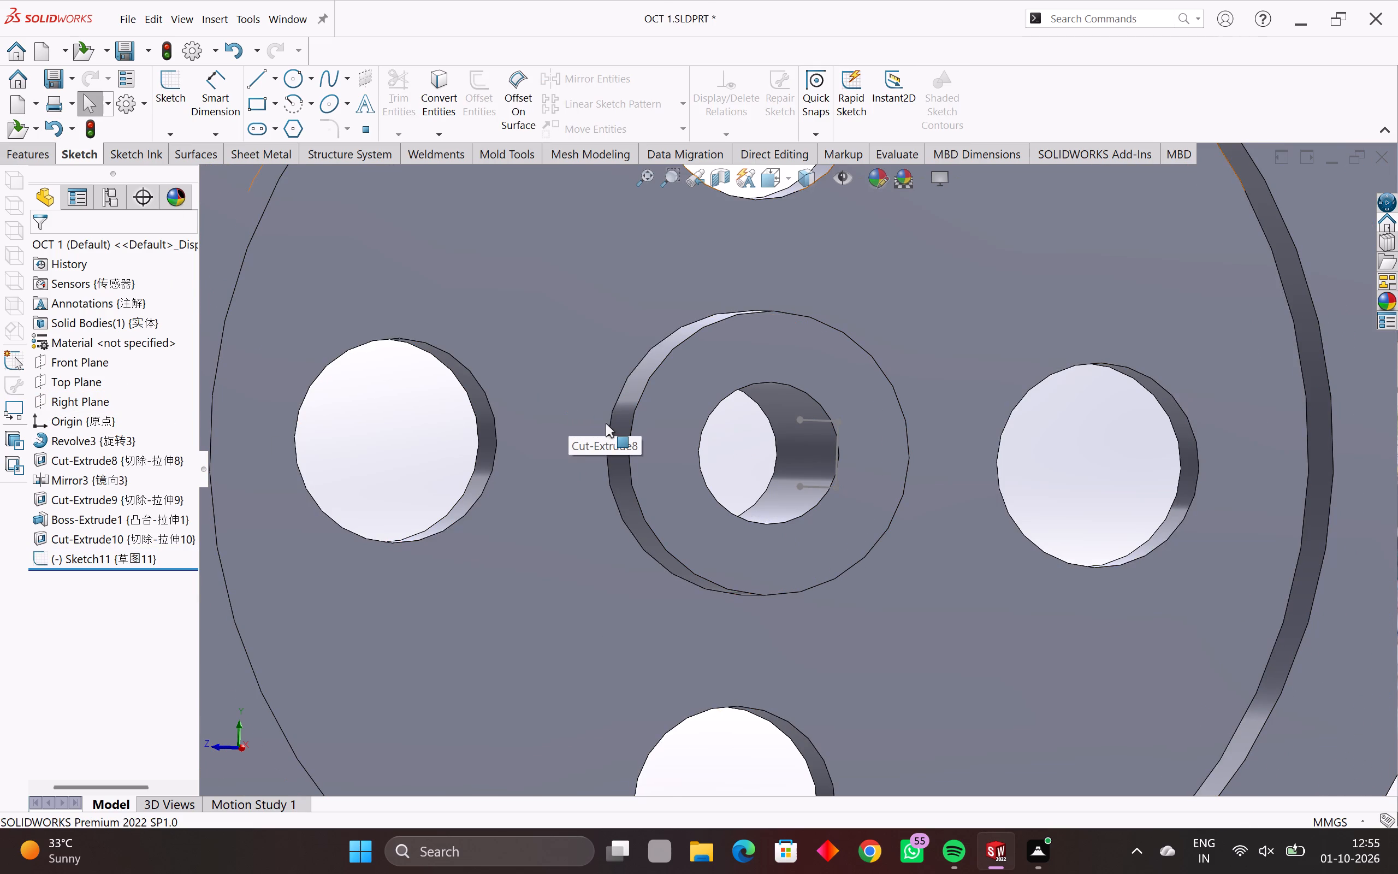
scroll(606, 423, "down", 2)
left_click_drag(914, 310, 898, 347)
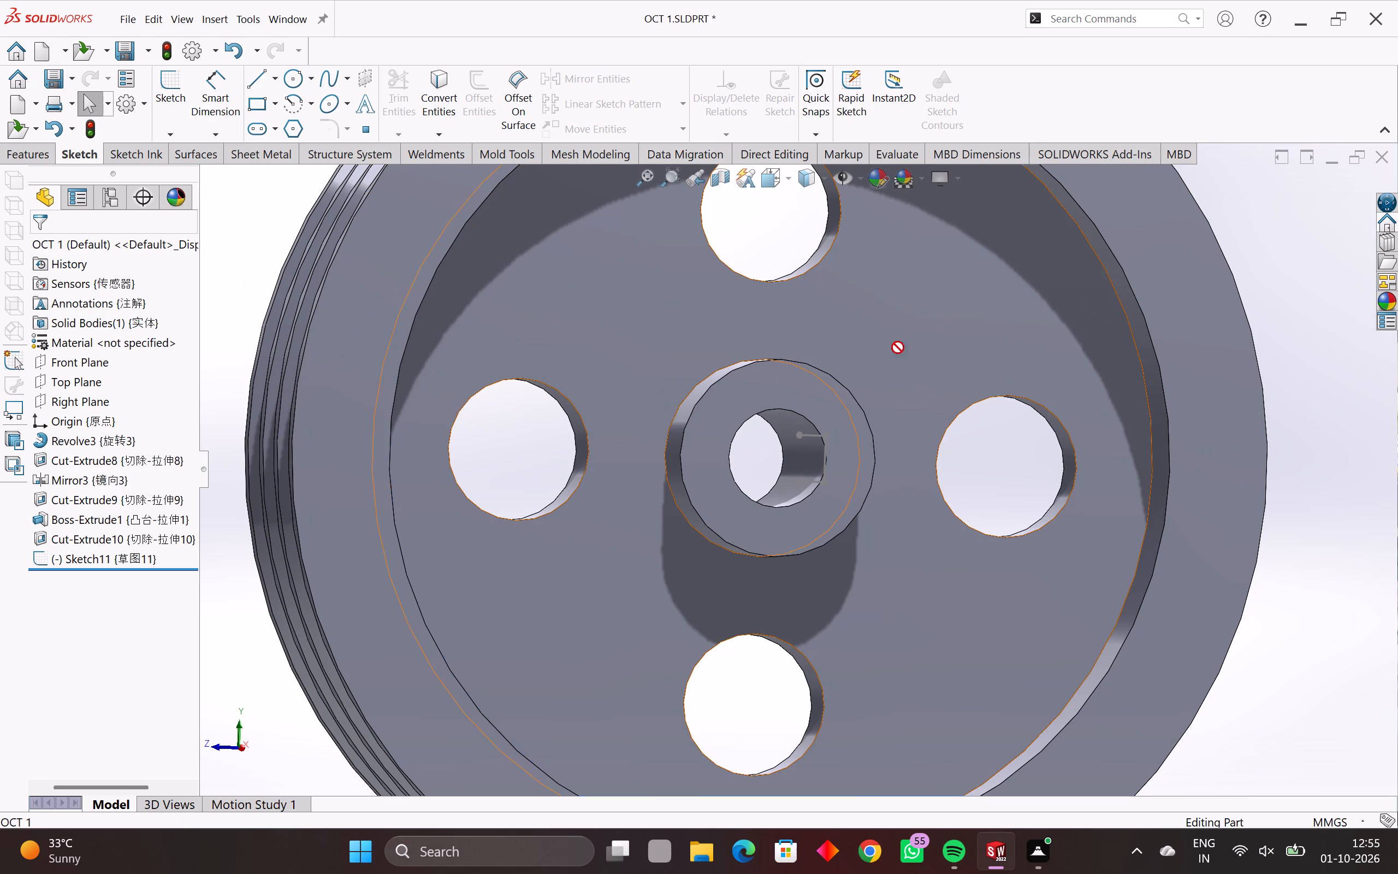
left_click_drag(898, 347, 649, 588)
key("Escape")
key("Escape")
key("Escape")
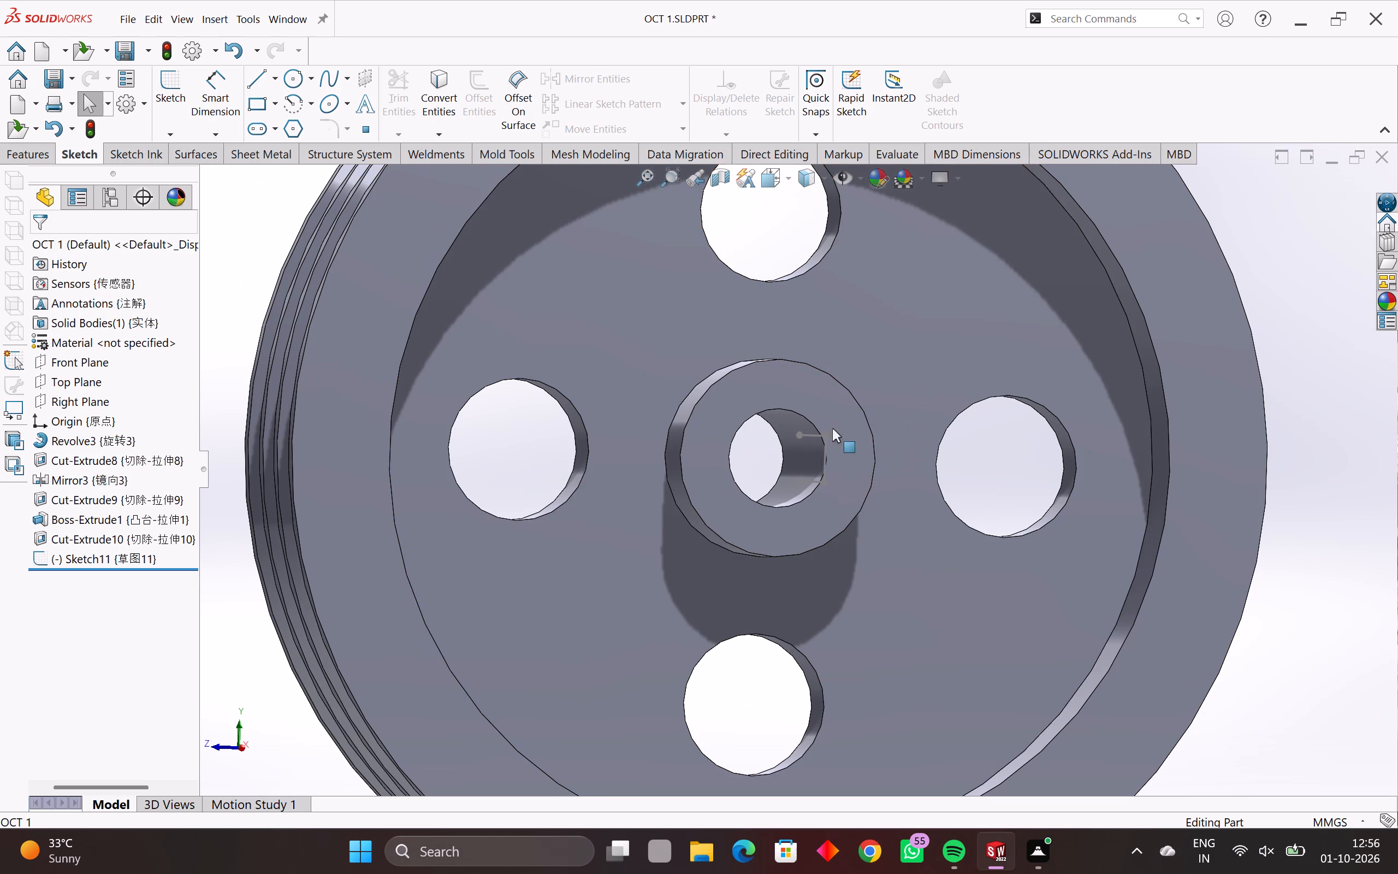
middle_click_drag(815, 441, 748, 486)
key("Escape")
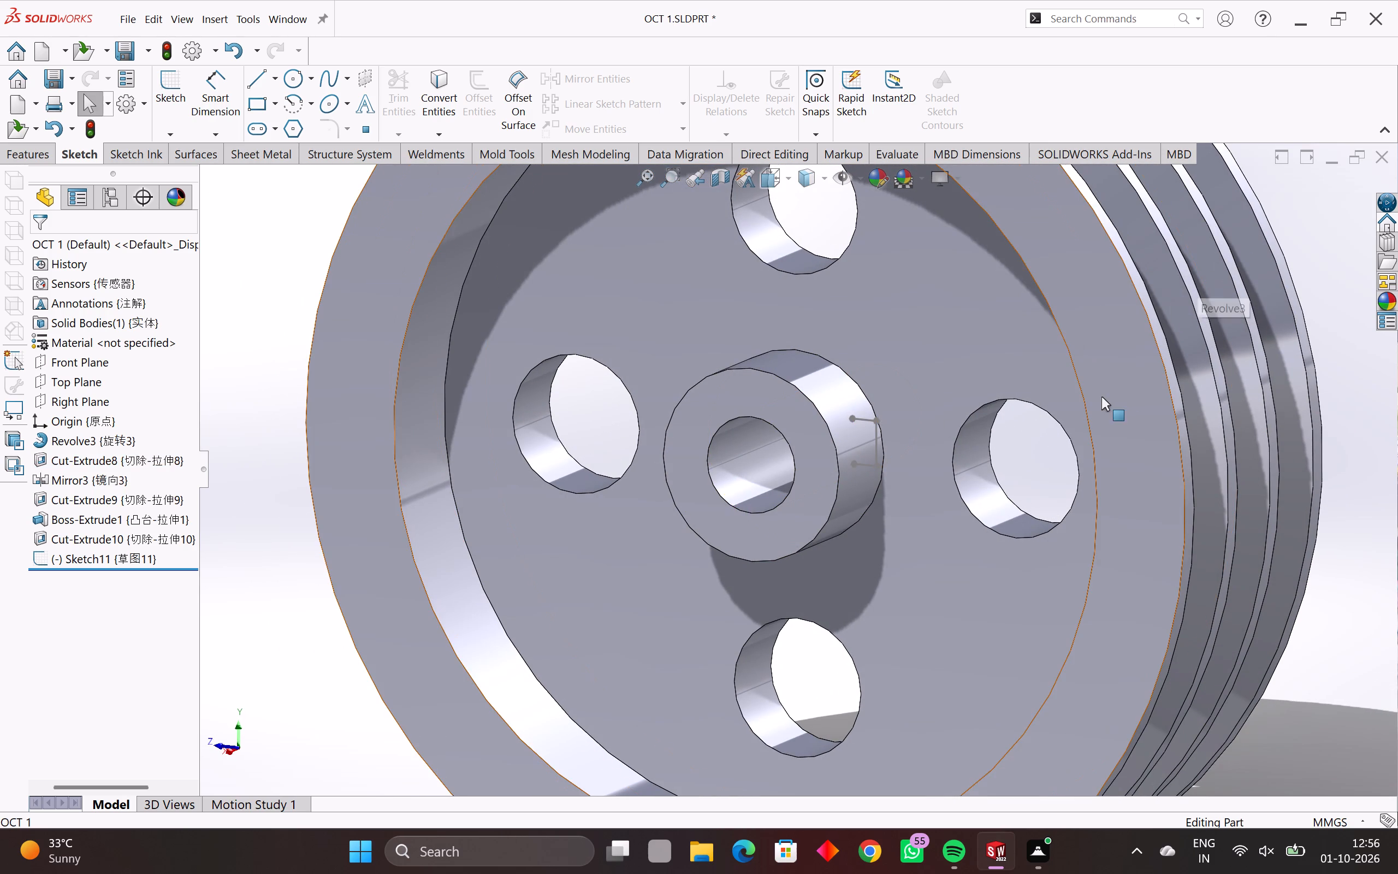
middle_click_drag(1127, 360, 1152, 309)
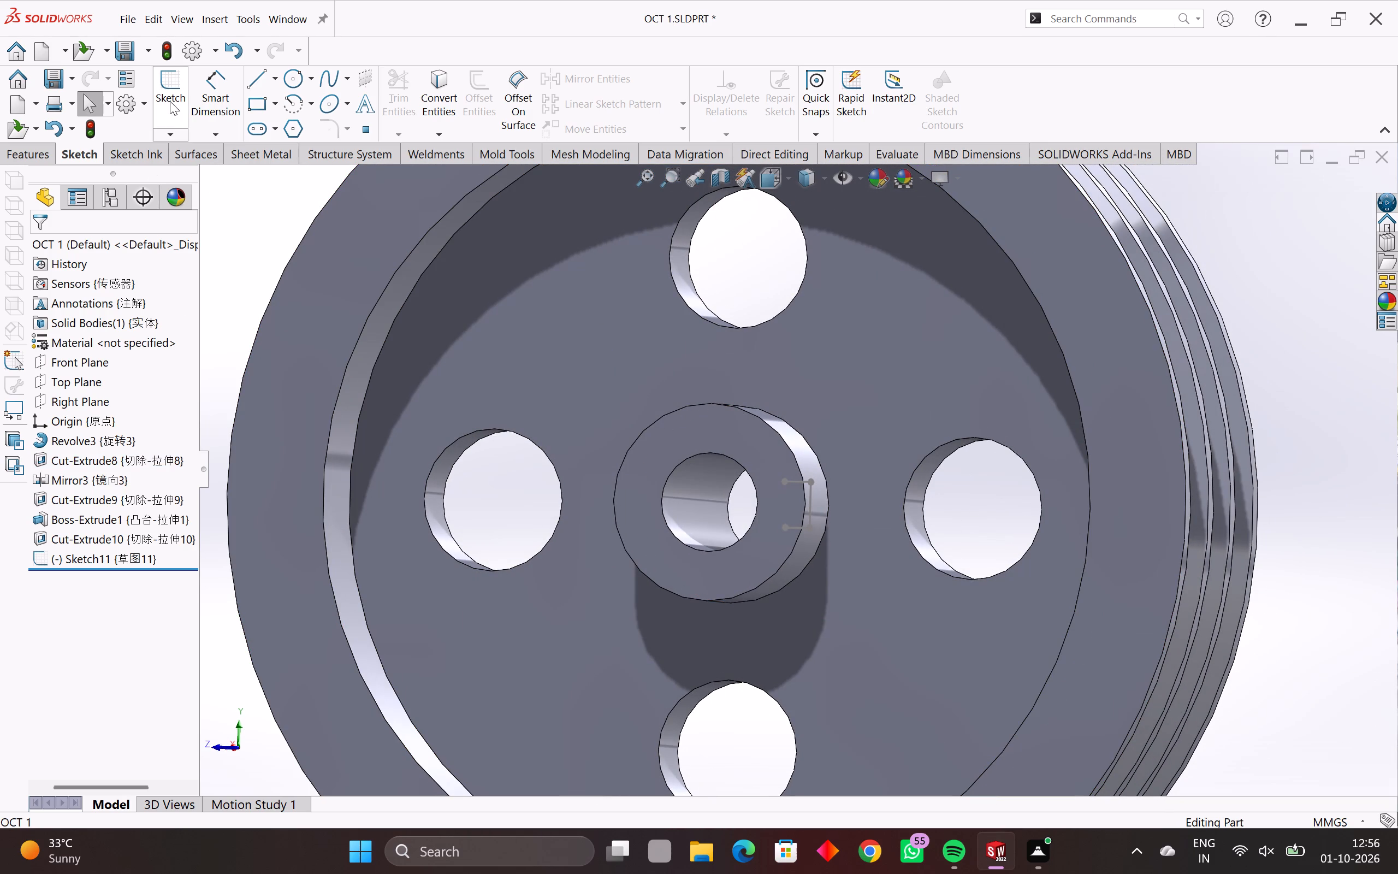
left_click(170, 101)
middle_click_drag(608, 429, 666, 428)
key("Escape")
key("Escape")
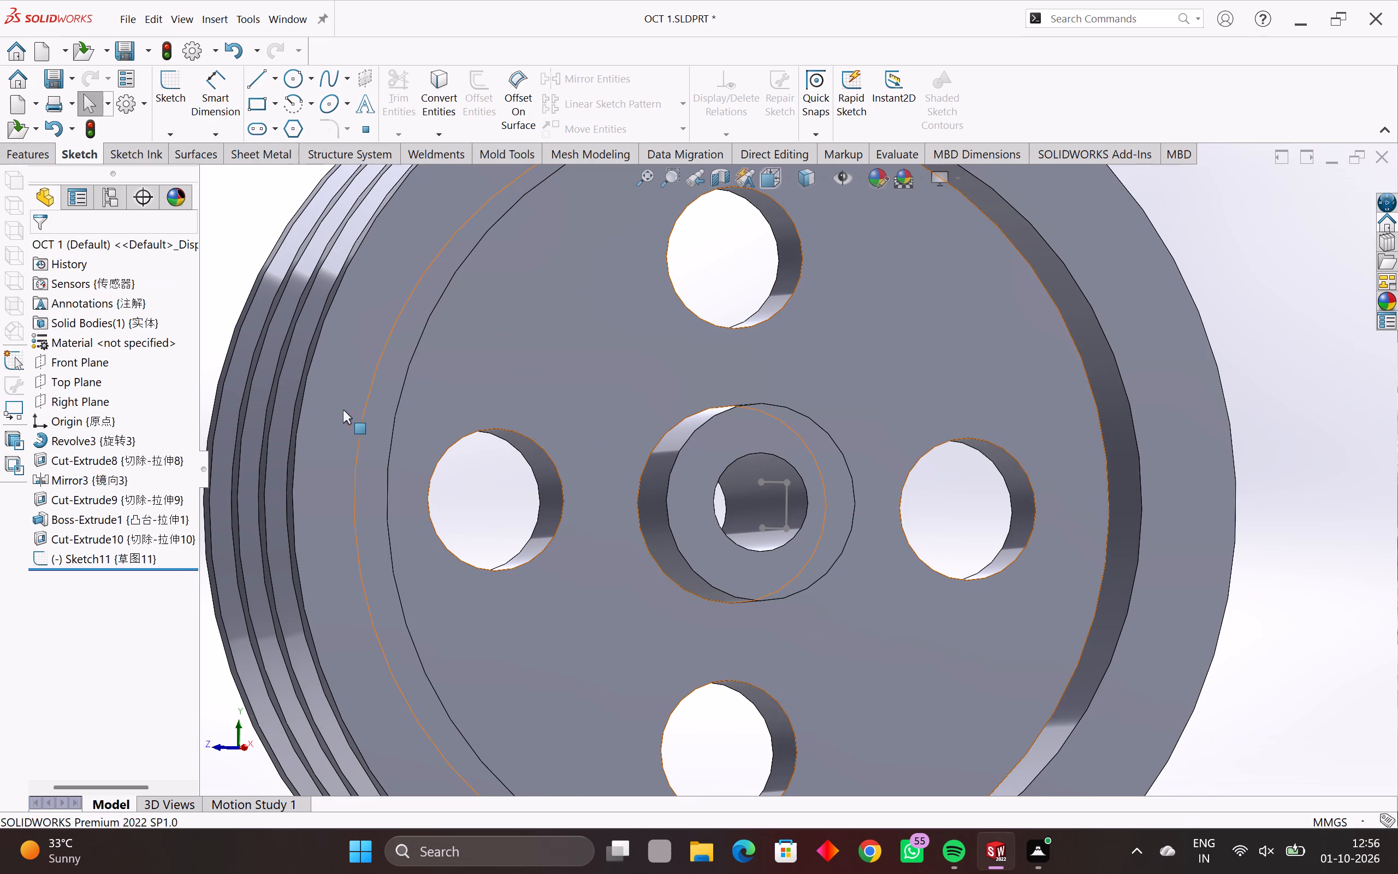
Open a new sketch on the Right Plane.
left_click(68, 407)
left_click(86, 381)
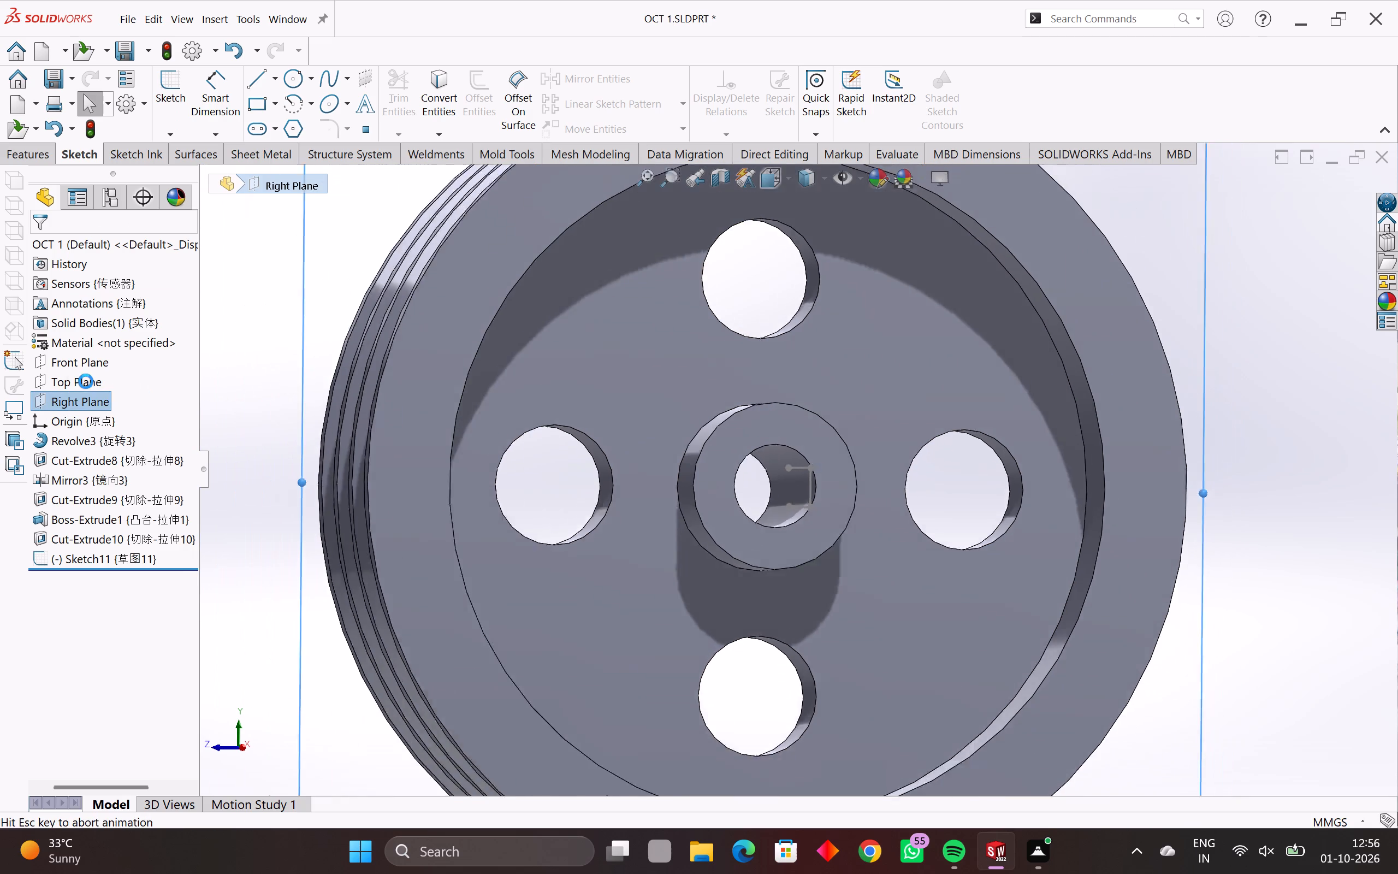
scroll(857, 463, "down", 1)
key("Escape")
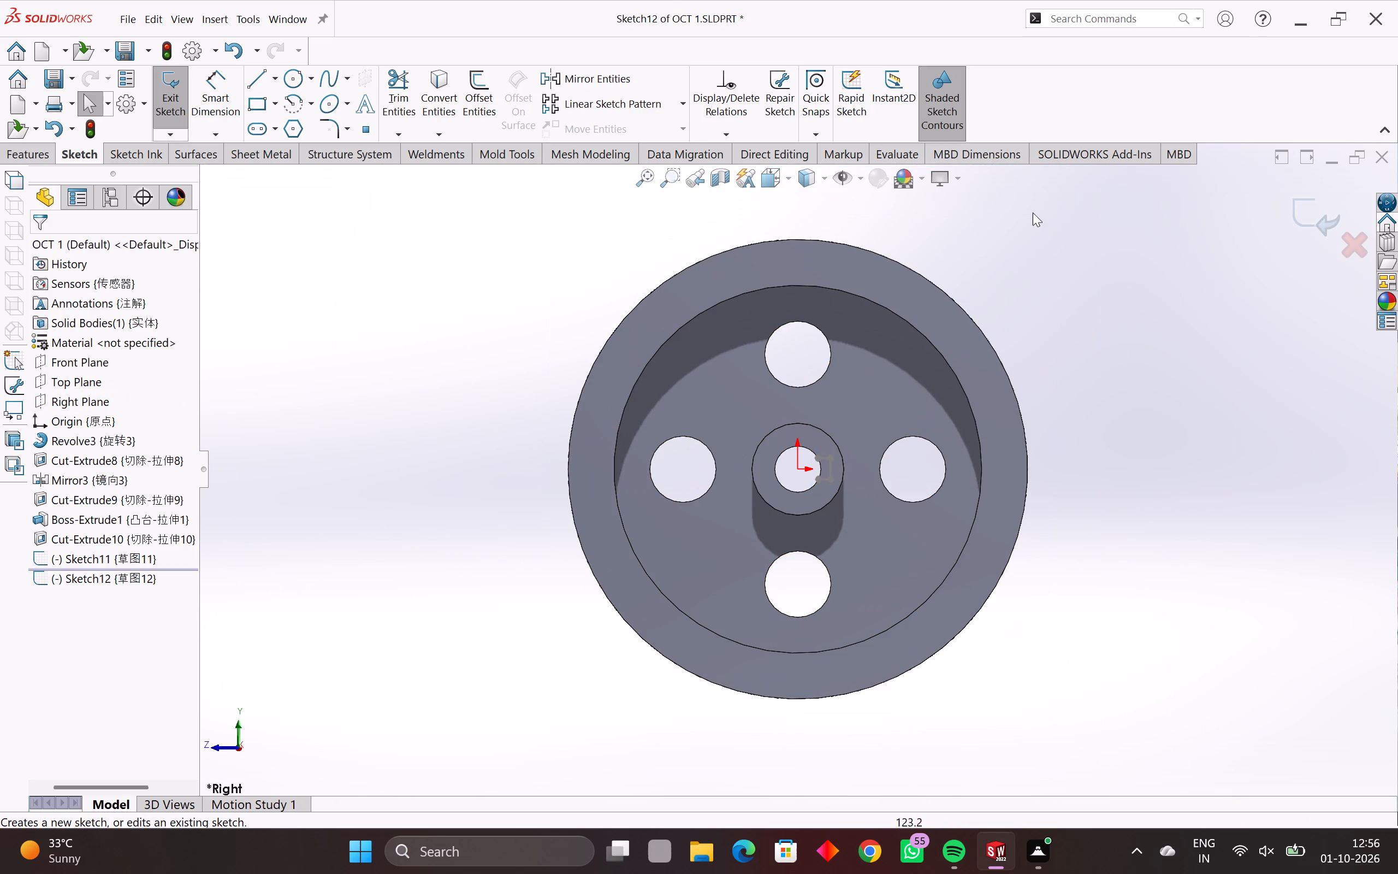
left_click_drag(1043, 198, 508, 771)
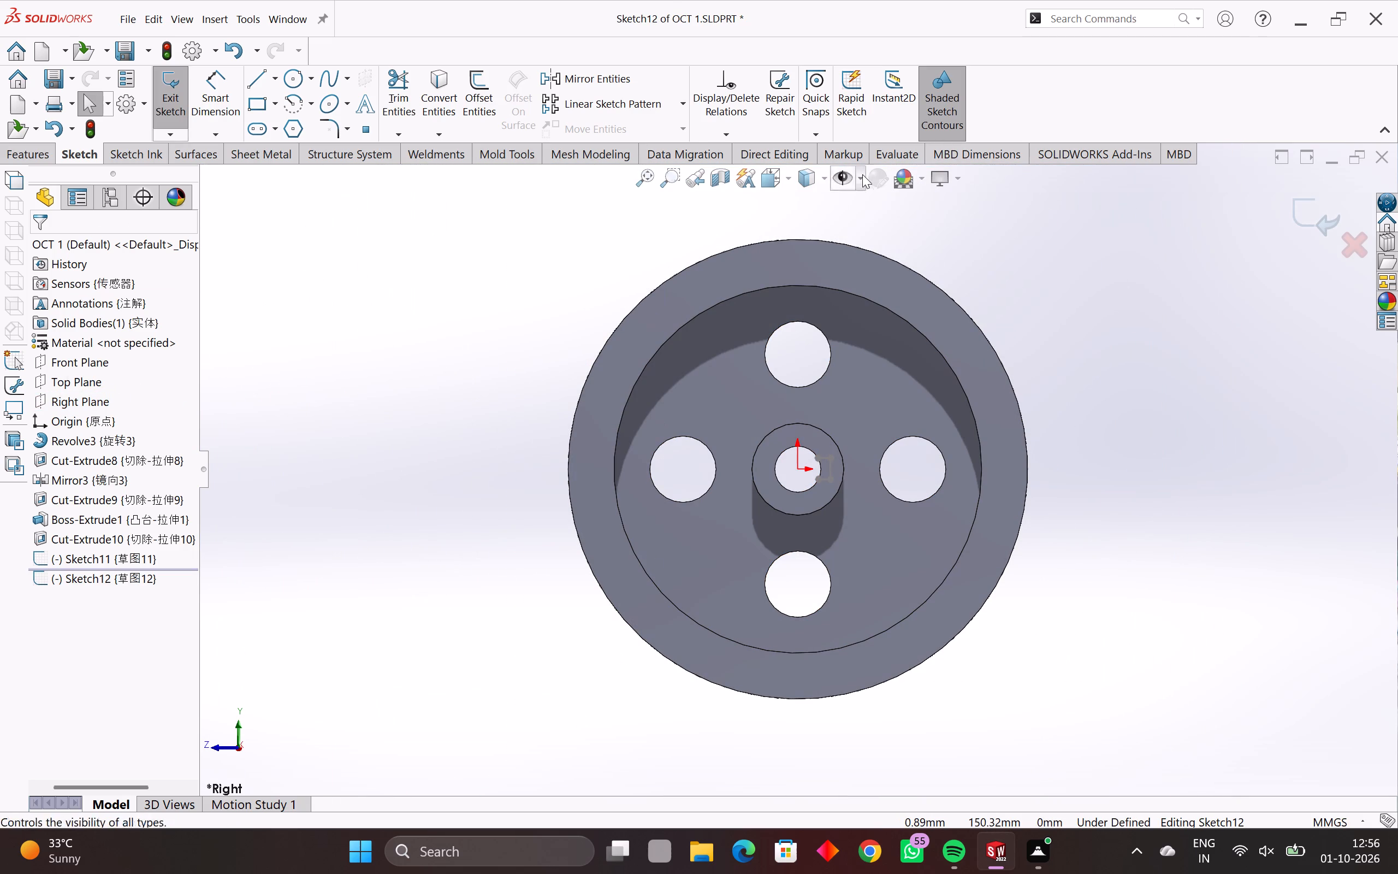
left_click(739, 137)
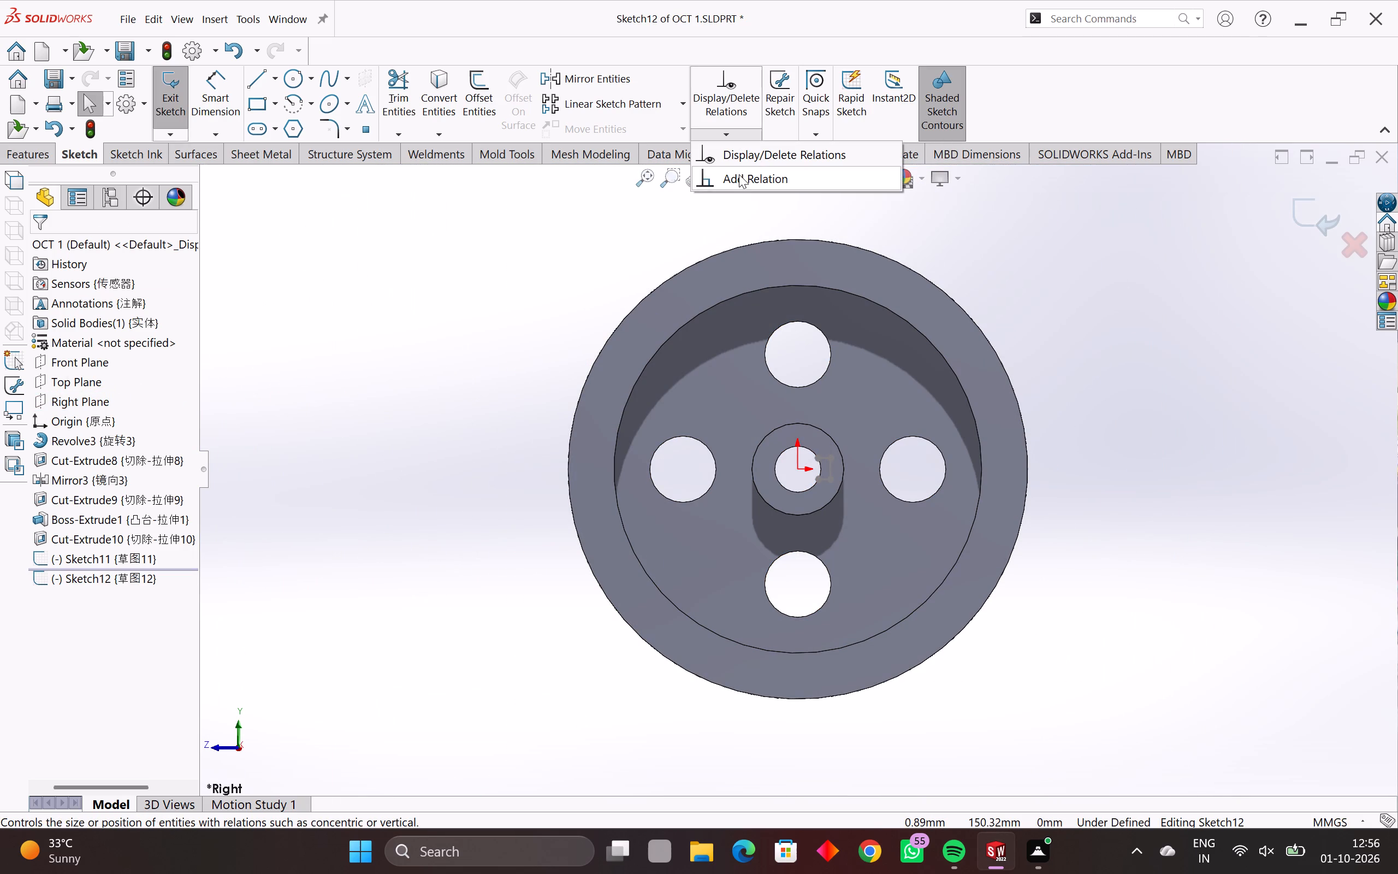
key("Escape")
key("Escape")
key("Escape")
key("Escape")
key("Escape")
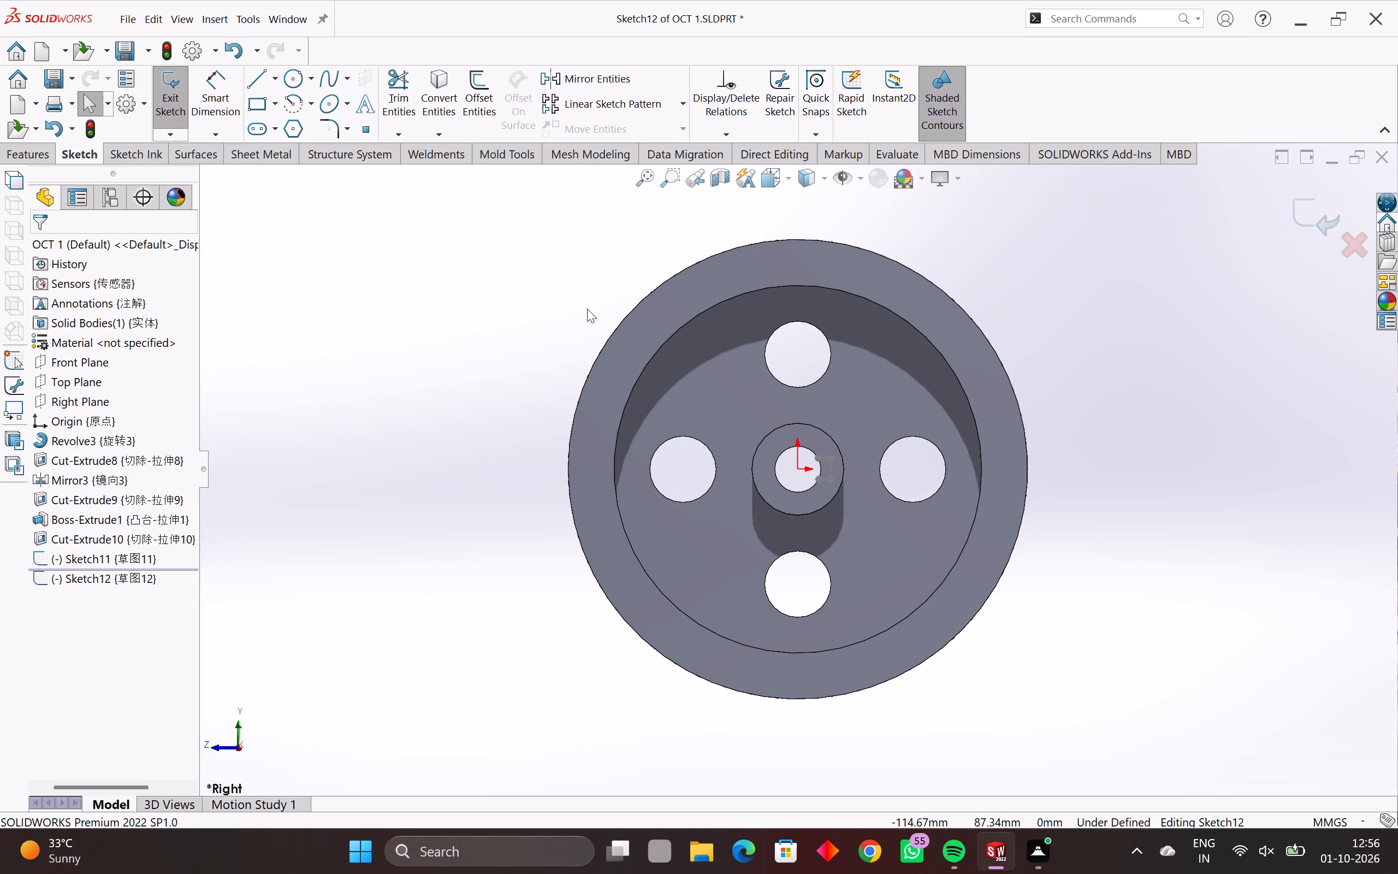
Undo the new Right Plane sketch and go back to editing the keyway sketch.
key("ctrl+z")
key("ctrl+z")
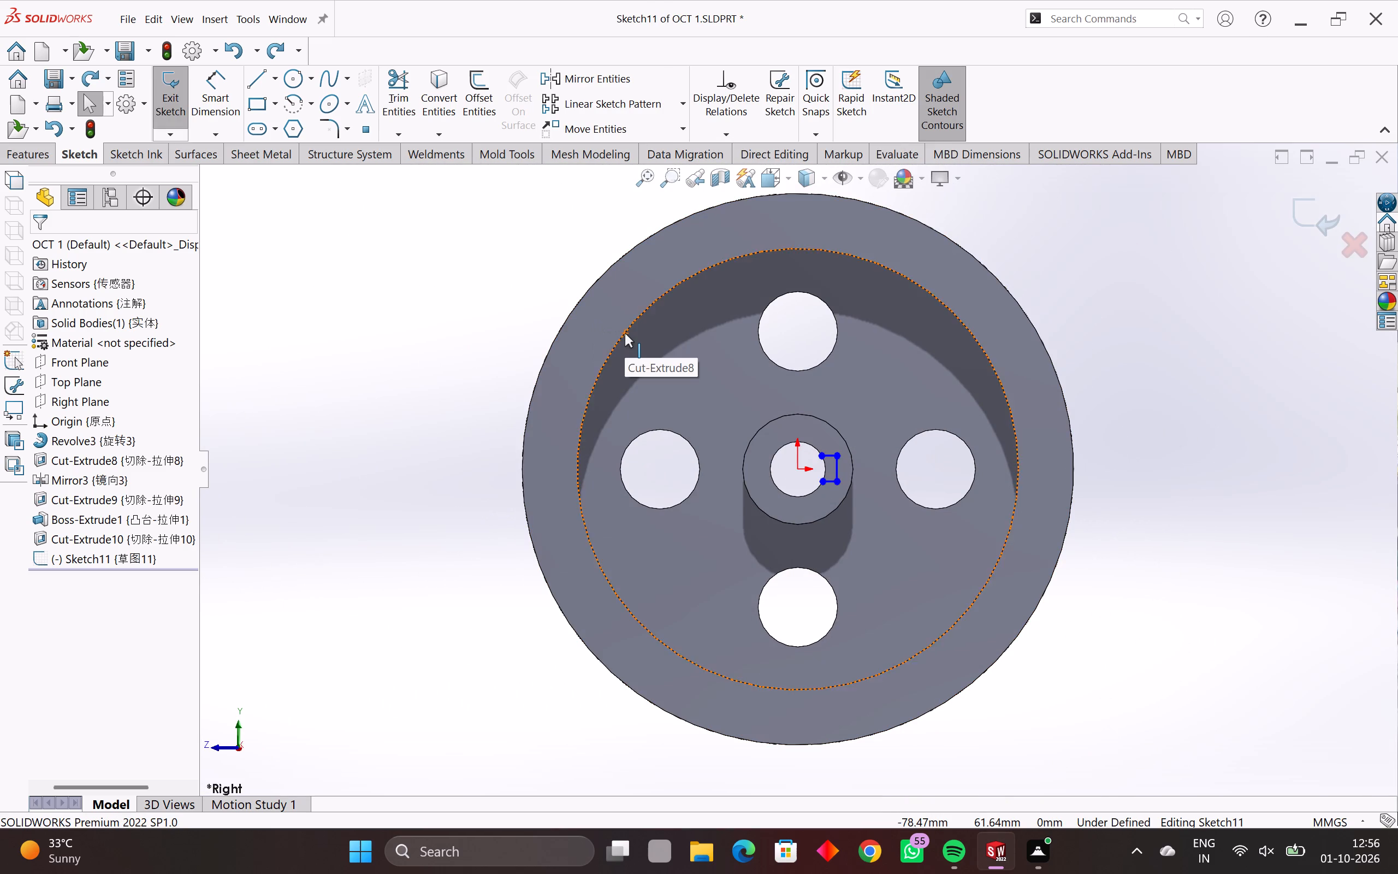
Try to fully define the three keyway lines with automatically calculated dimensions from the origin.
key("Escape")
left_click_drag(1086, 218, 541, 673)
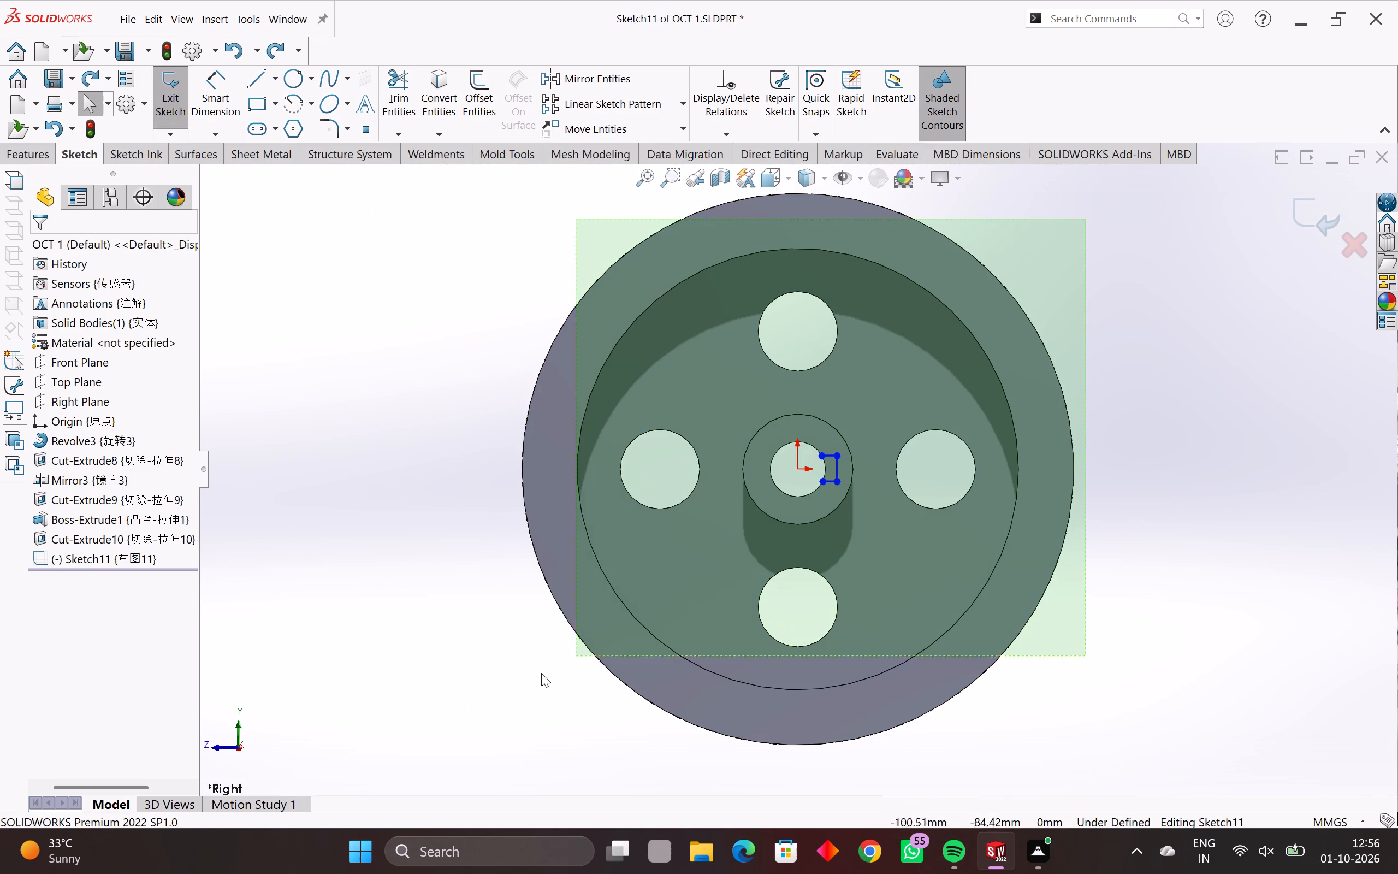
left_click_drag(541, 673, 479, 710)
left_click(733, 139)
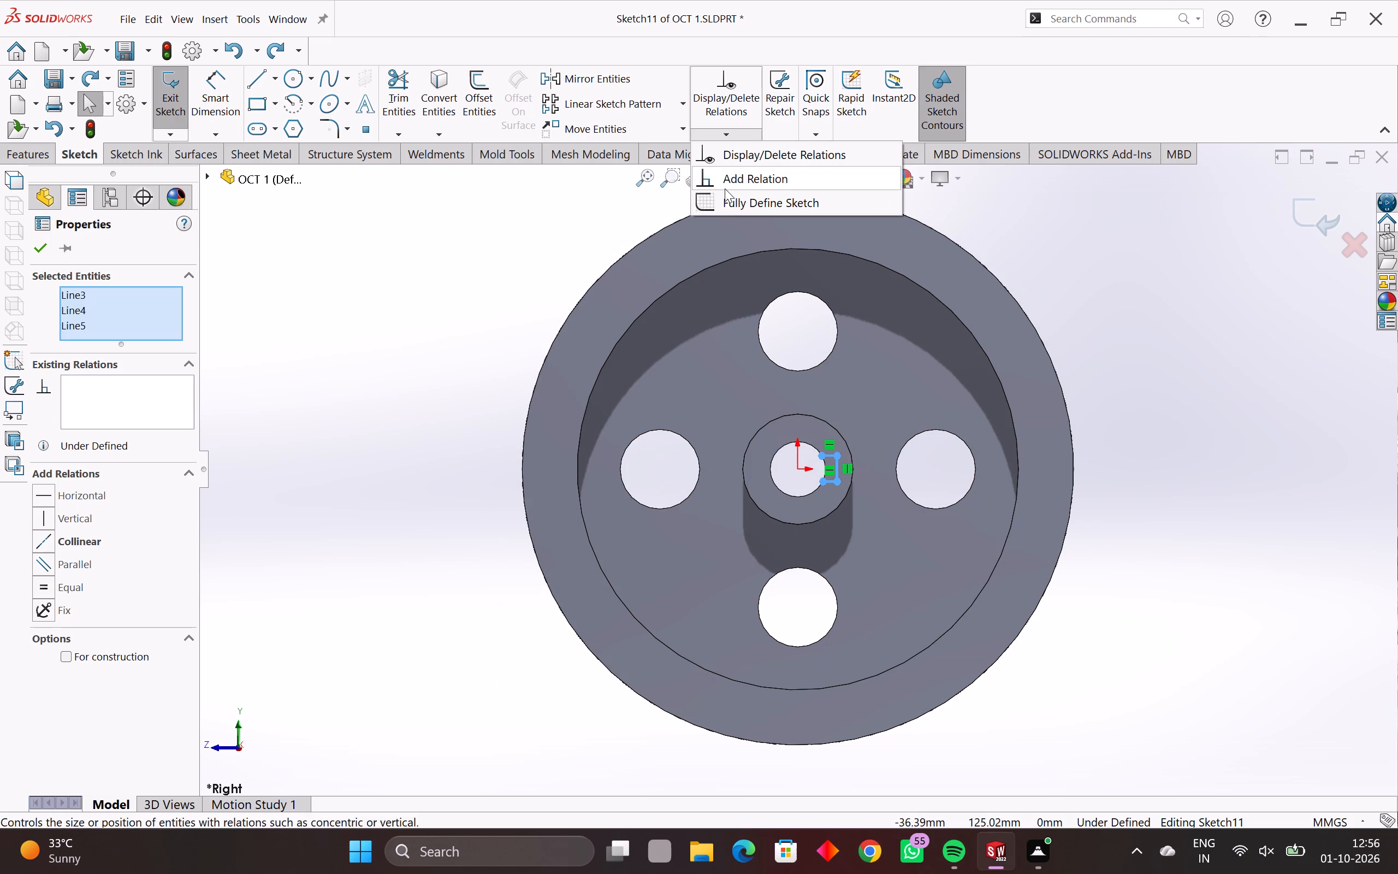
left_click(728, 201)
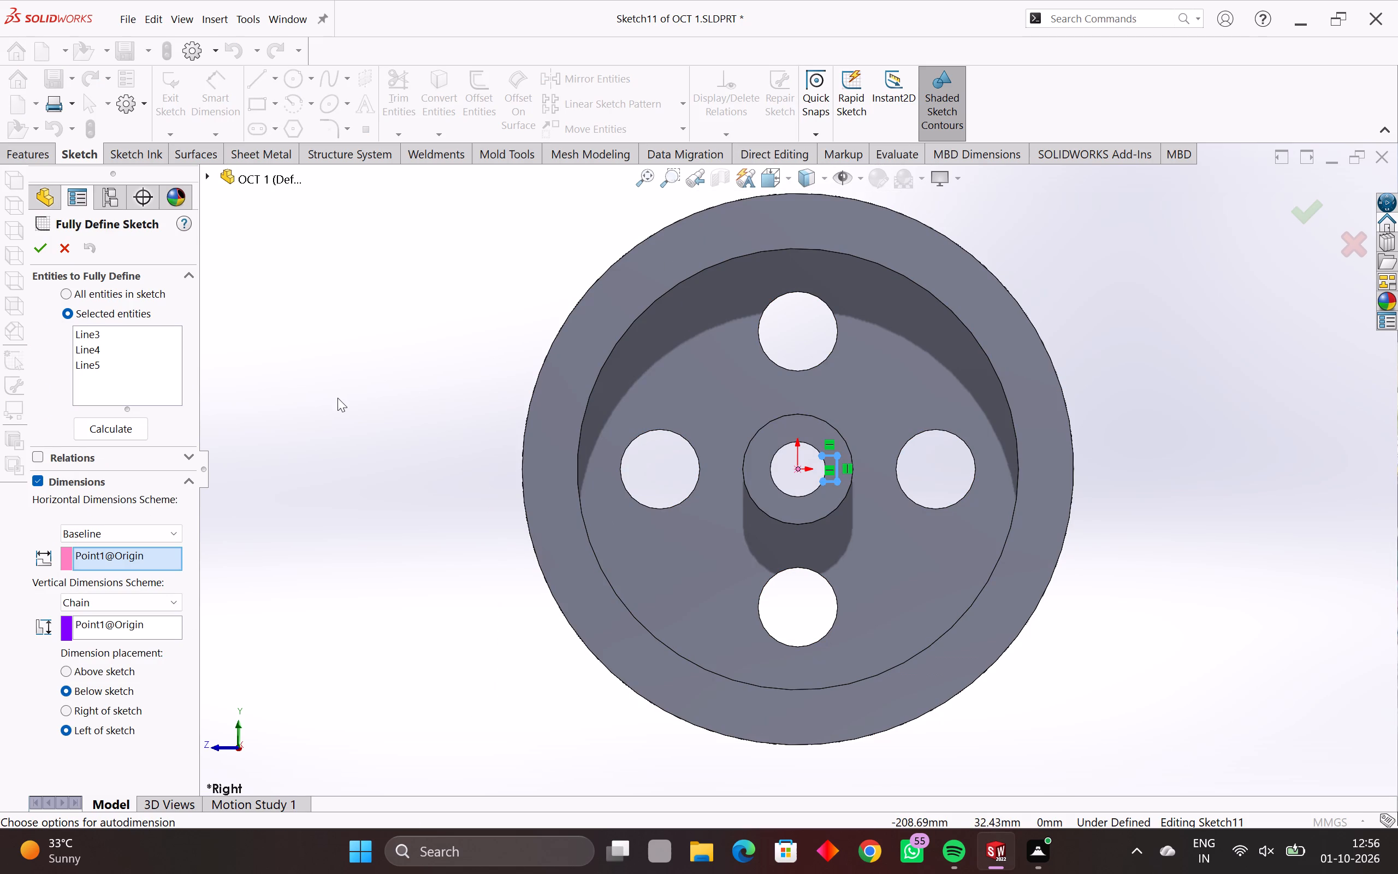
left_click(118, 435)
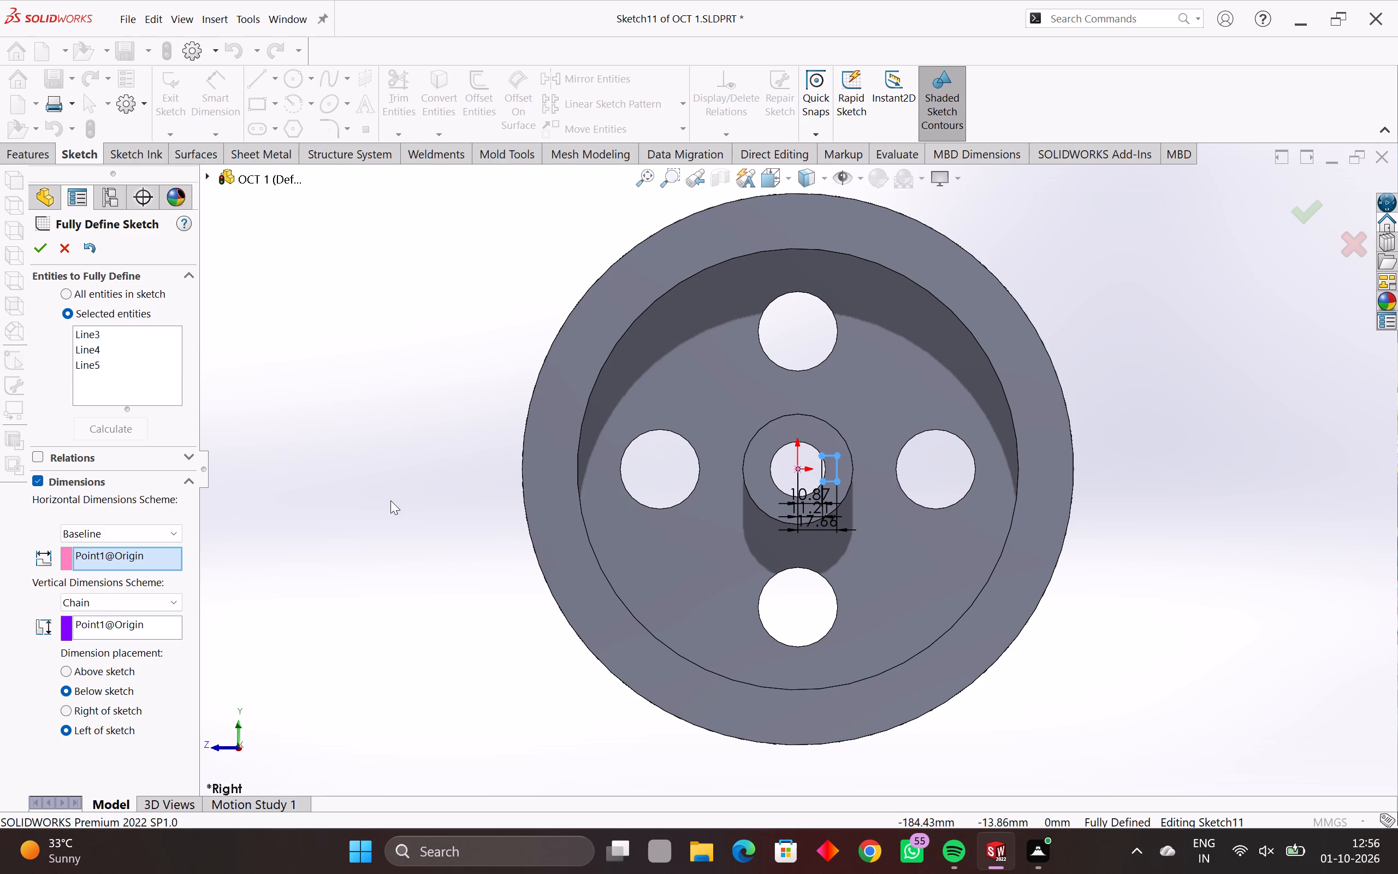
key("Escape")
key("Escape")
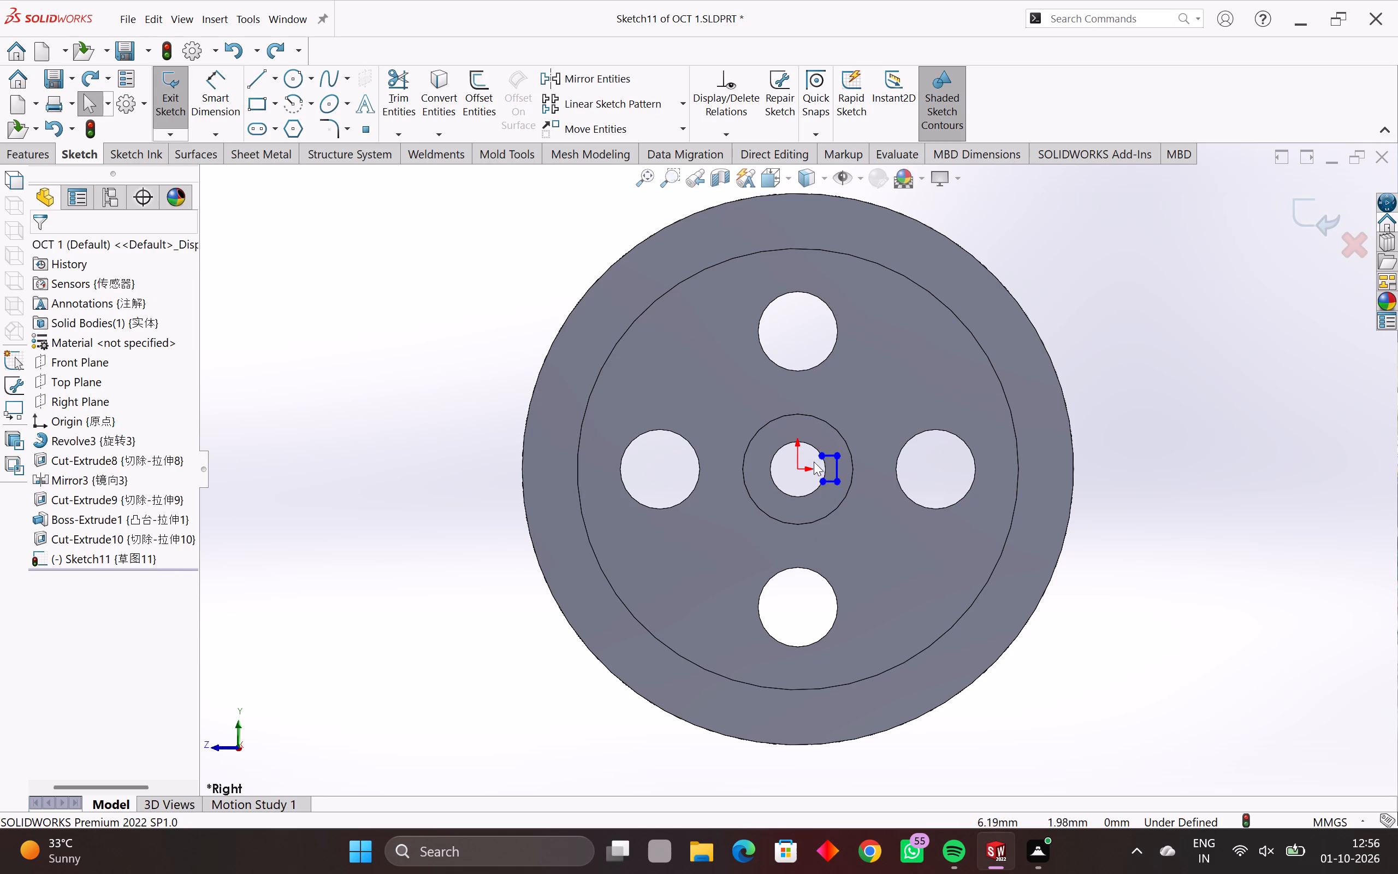
Dimension the keyway's upper horizontal line between its endpoints and set its length to 3 mm.
scroll(843, 451, "up", 3)
scroll(775, 459, "up", 3)
scroll(833, 463, "up", 2)
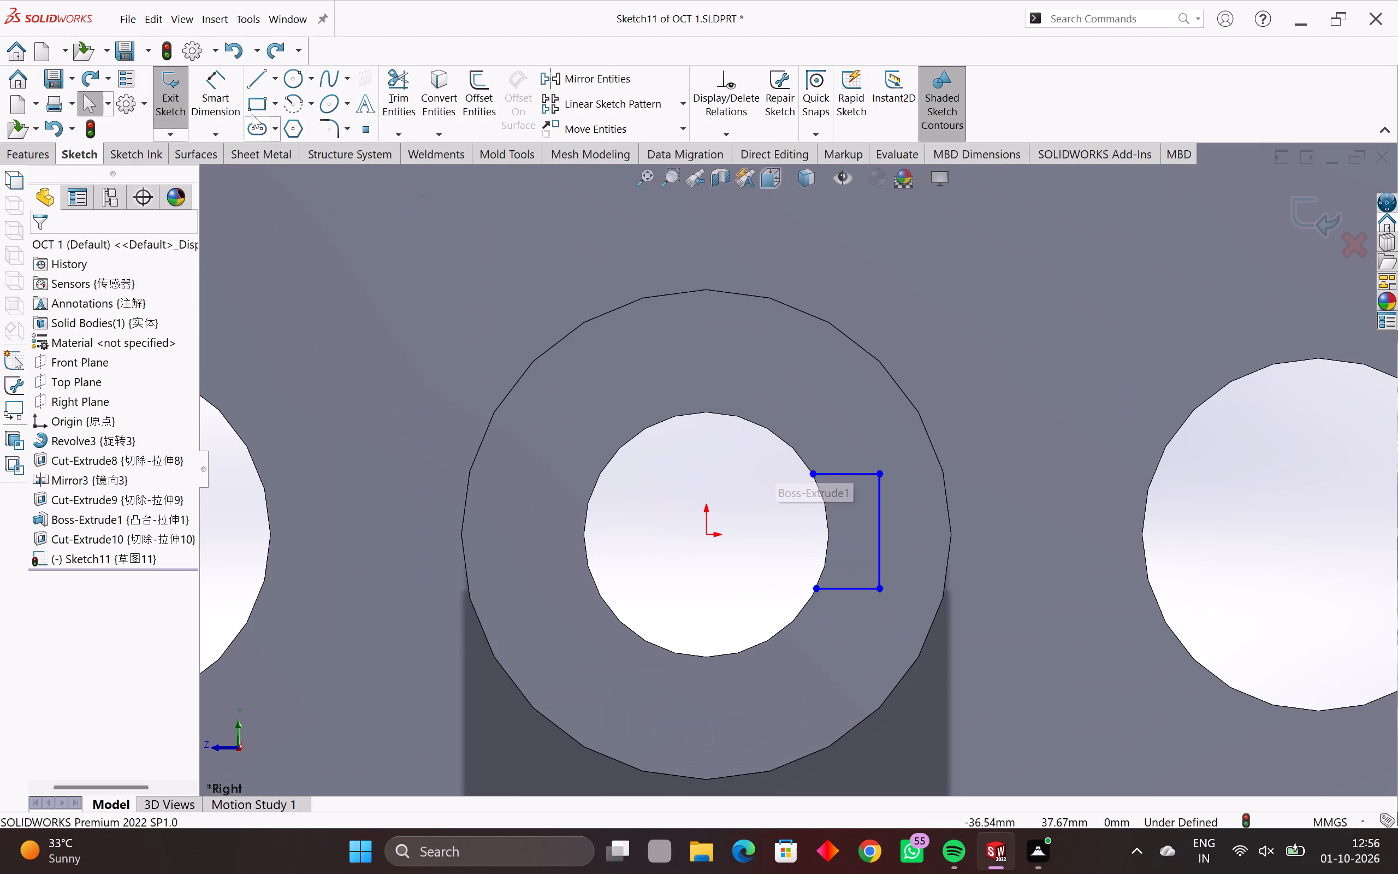
left_click(202, 93)
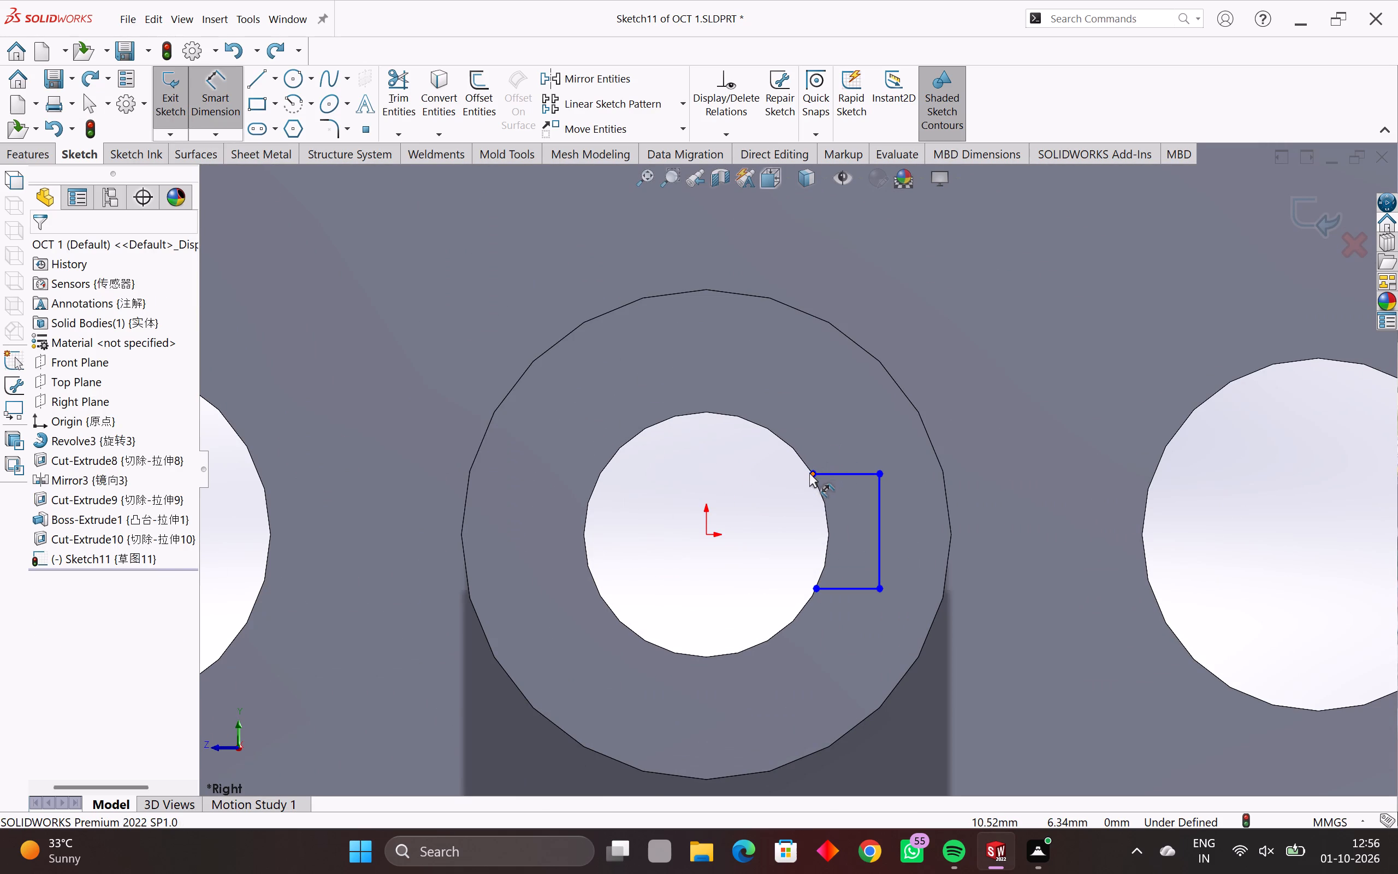
left_click(814, 473)
left_click(845, 473)
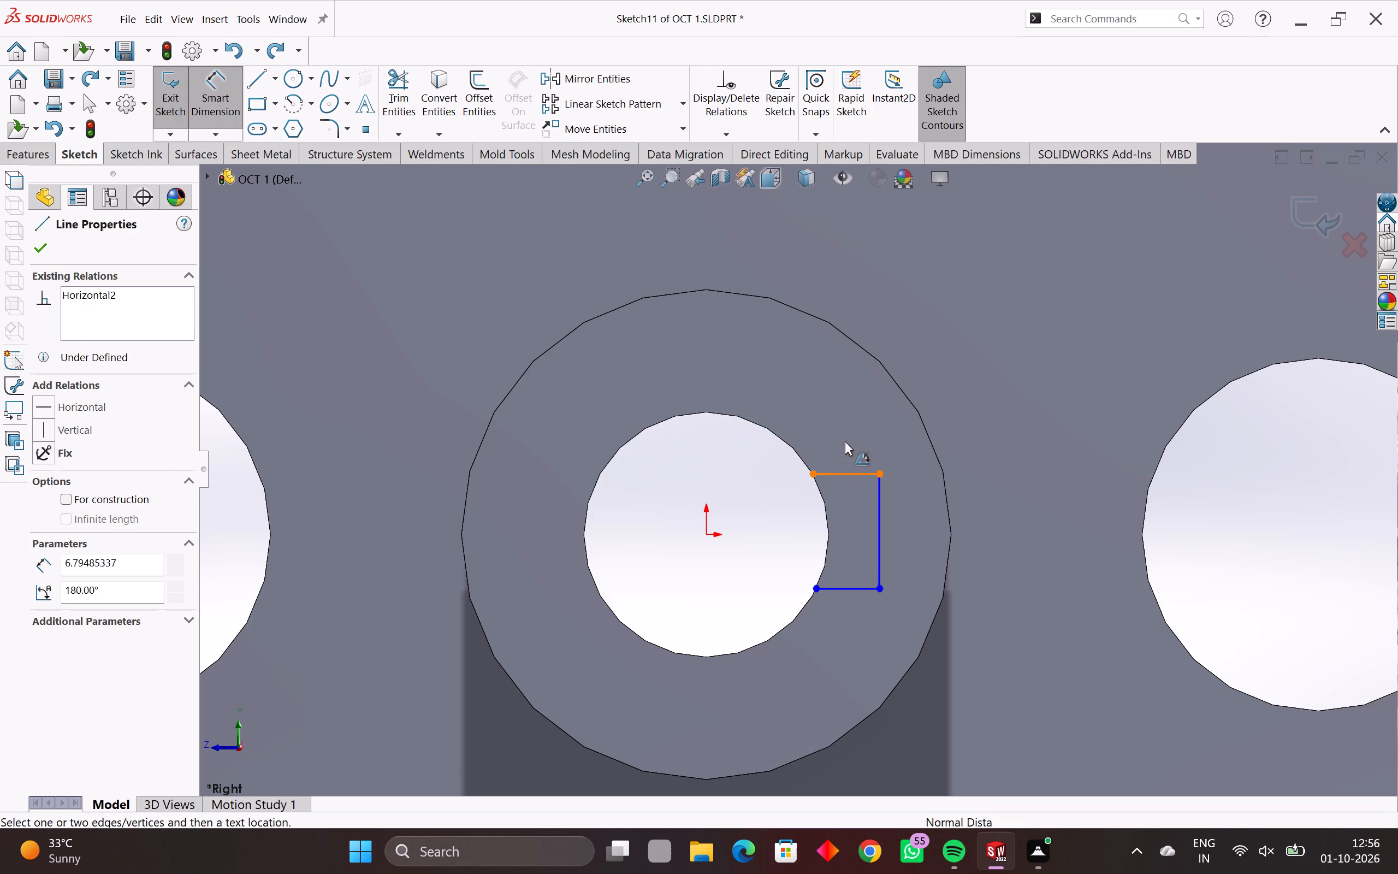
key("Escape")
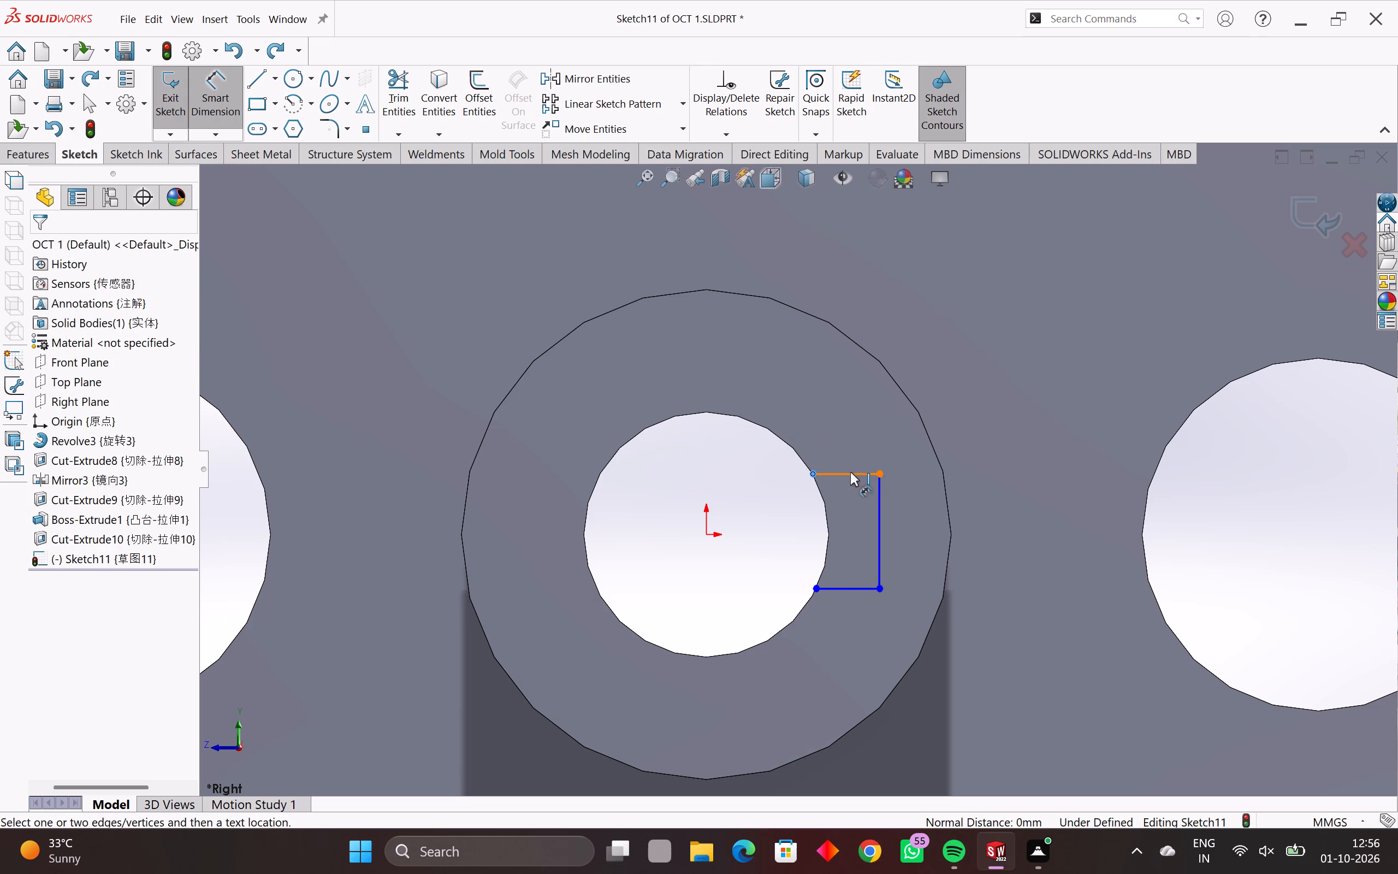
left_click(850, 472)
key("Escape")
scroll(868, 473, "up", 3)
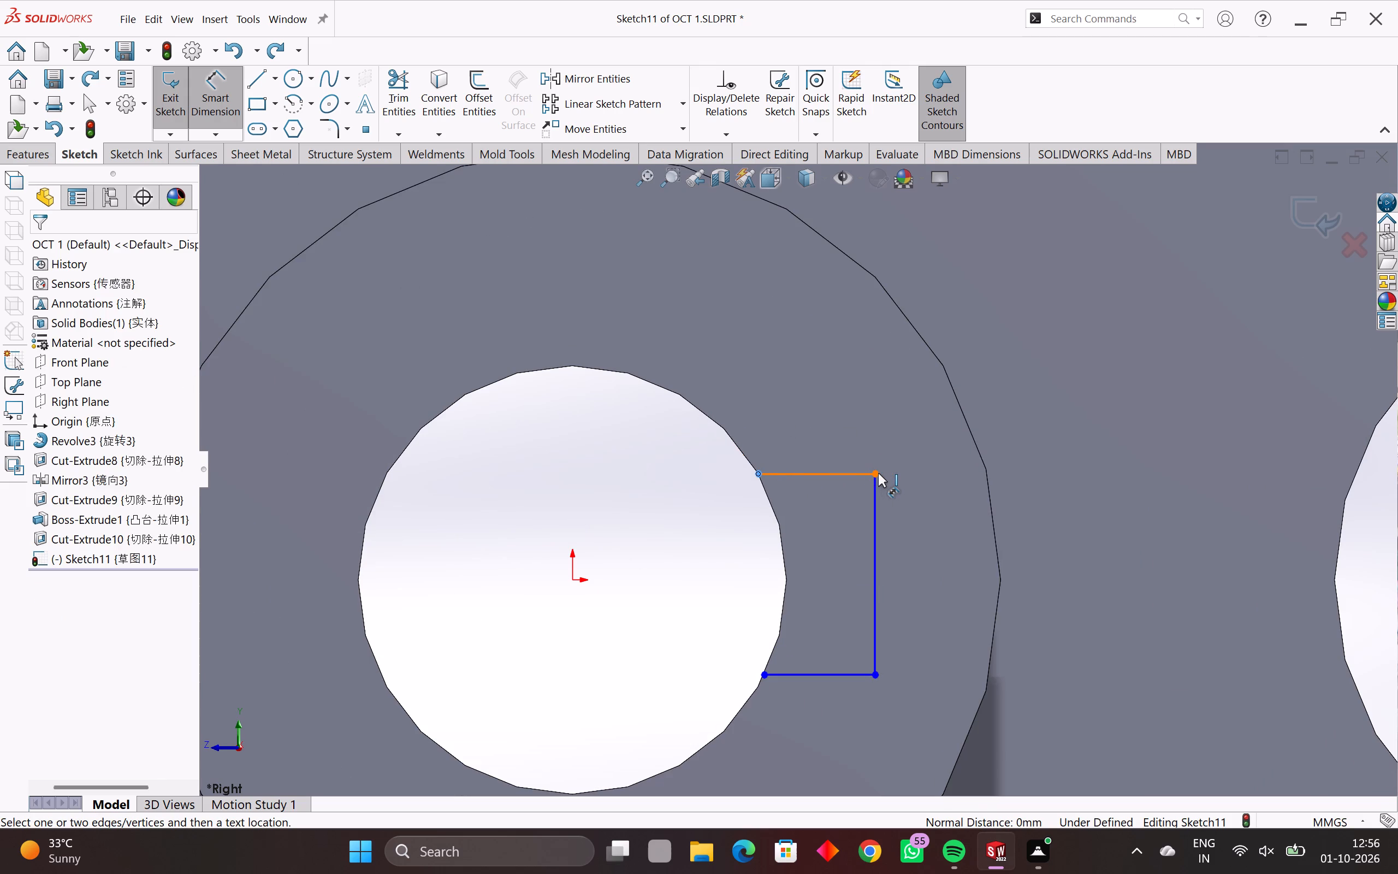
left_click(874, 473)
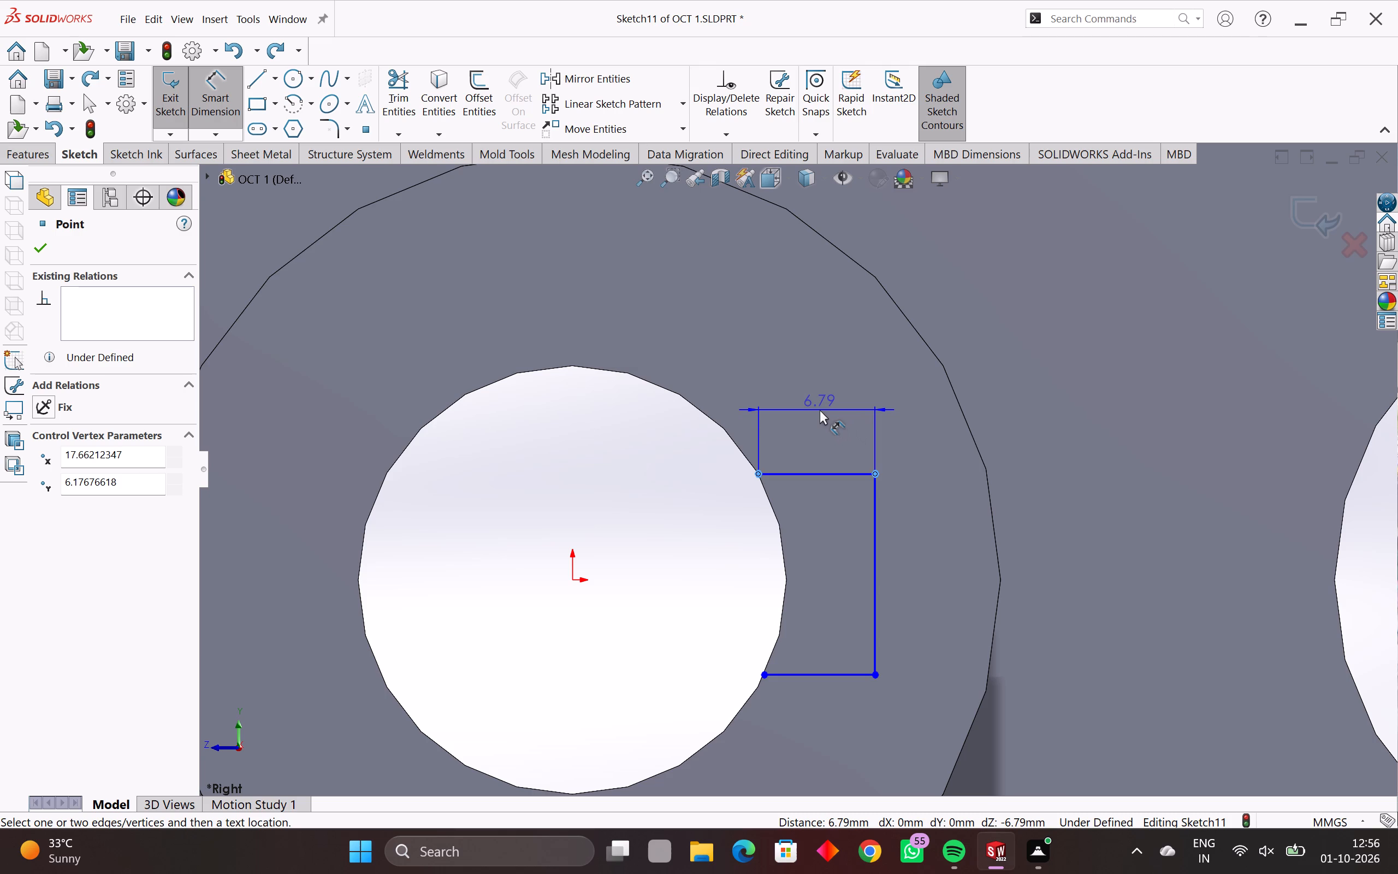
left_click(820, 410)
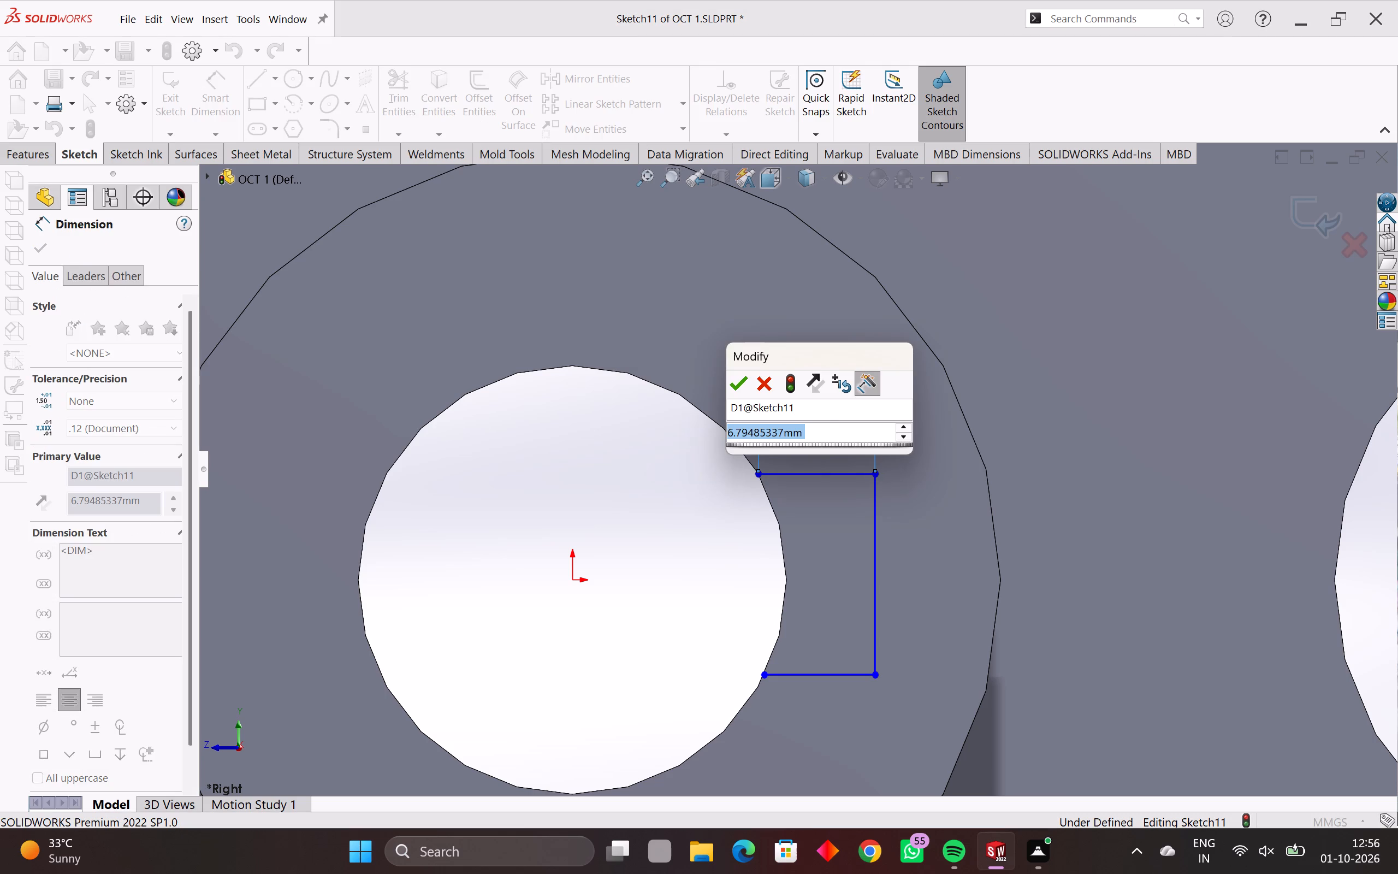
key("3")
key("Return")
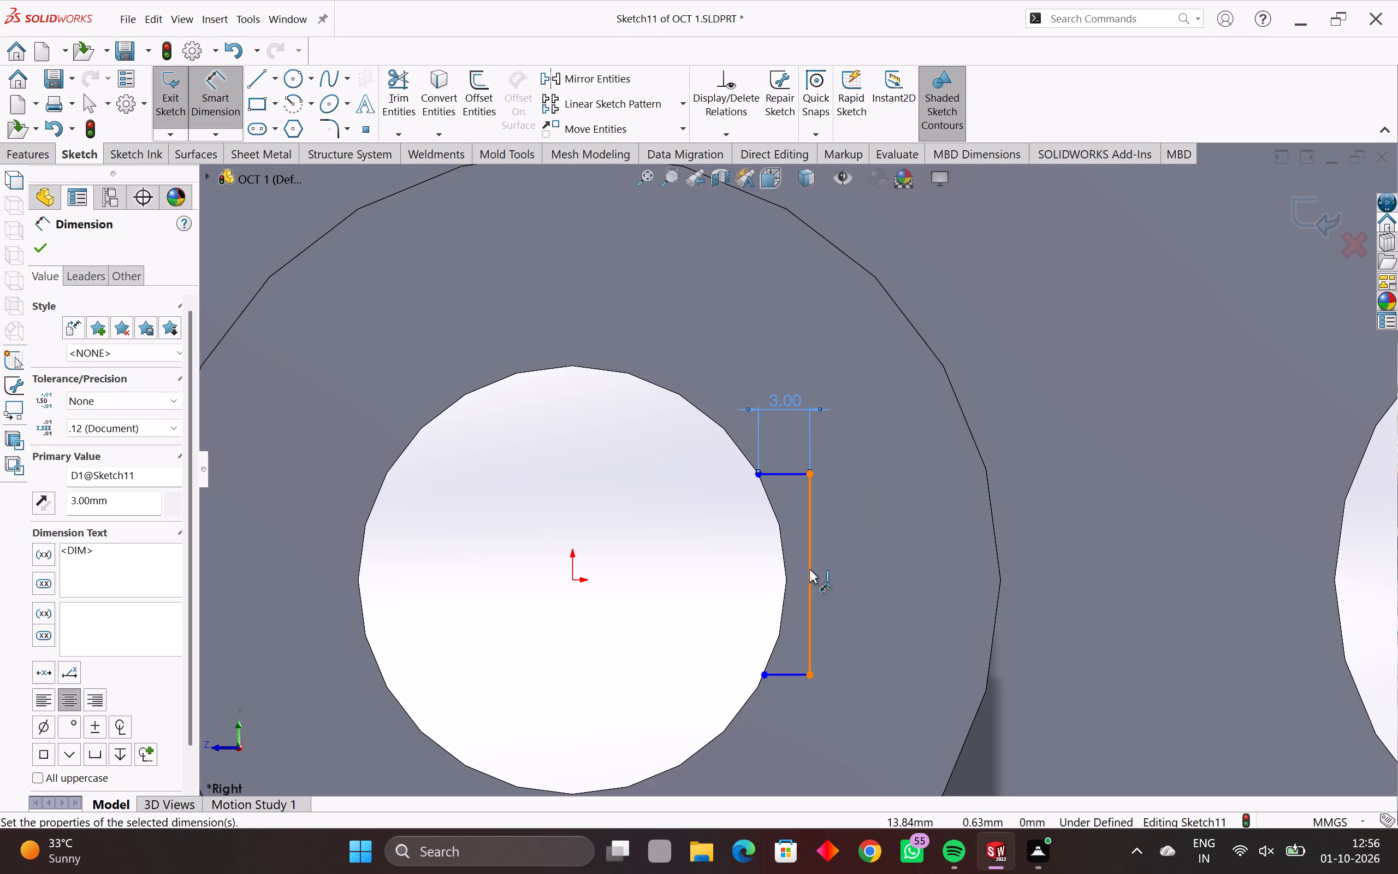
Dimension the keyway's outer vertical line and set its length to 6 mm.
left_click(809, 569)
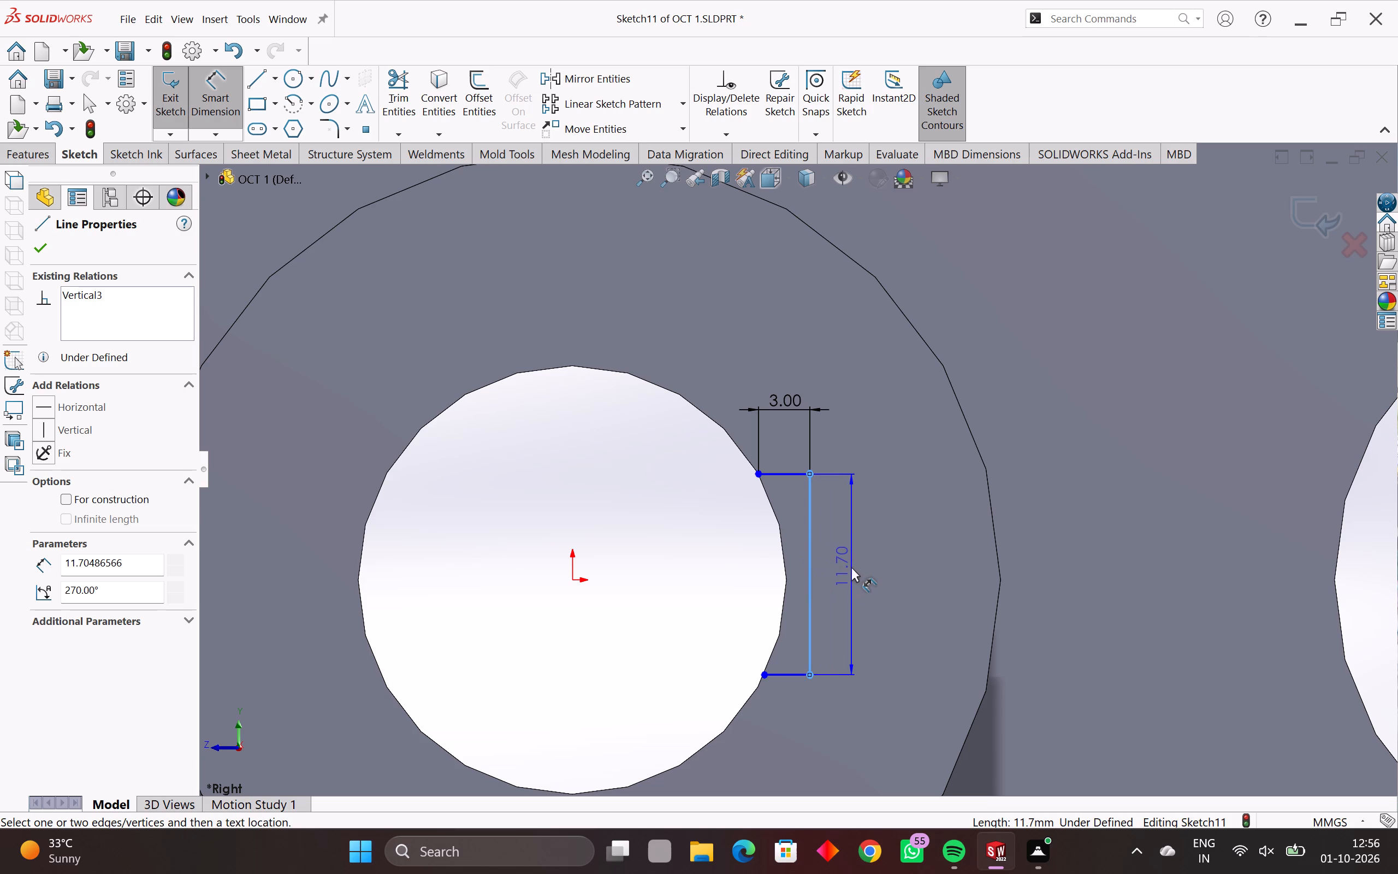
left_click(851, 568)
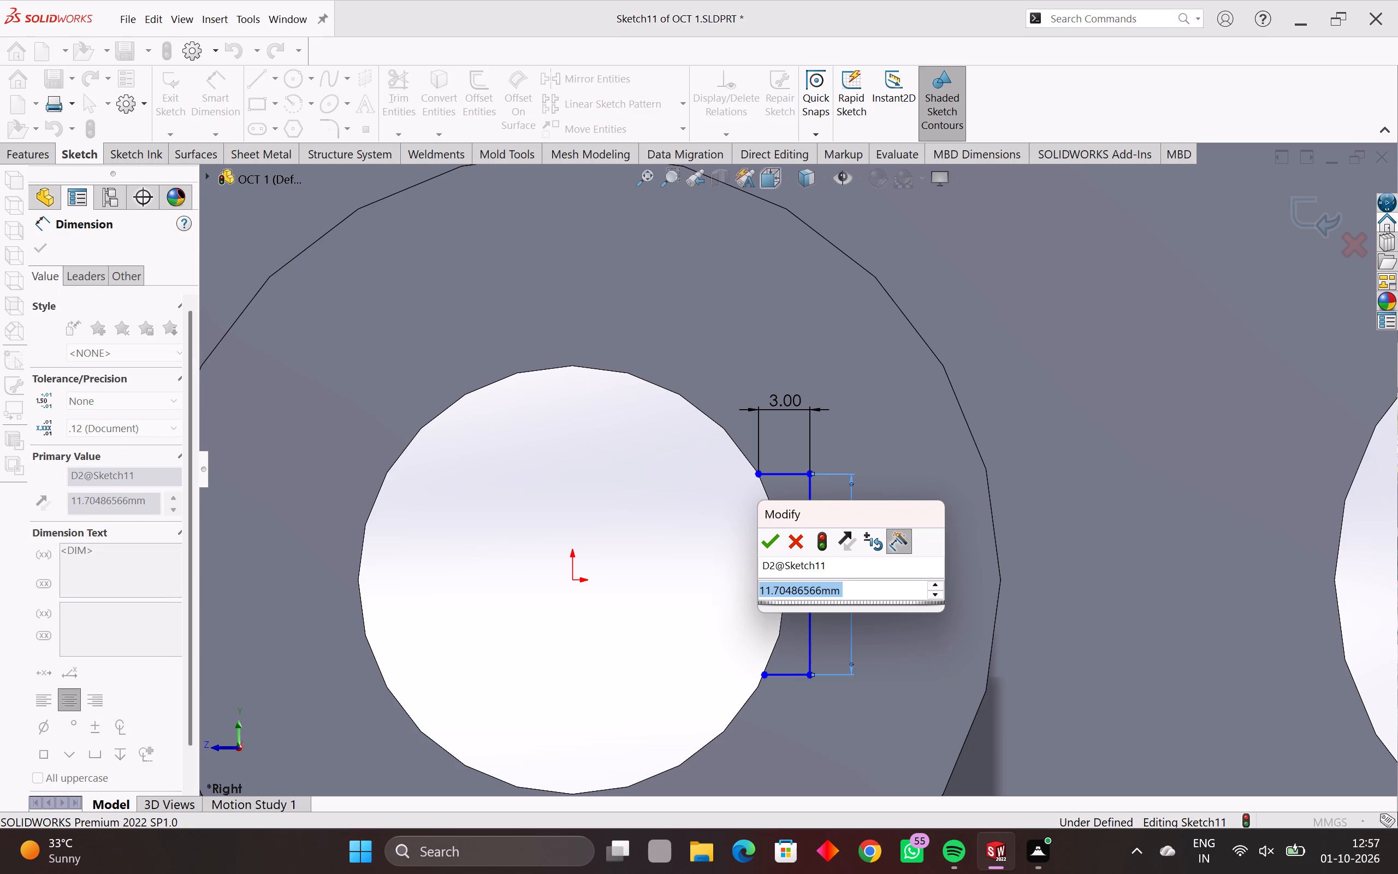
key("6")
key("Return")
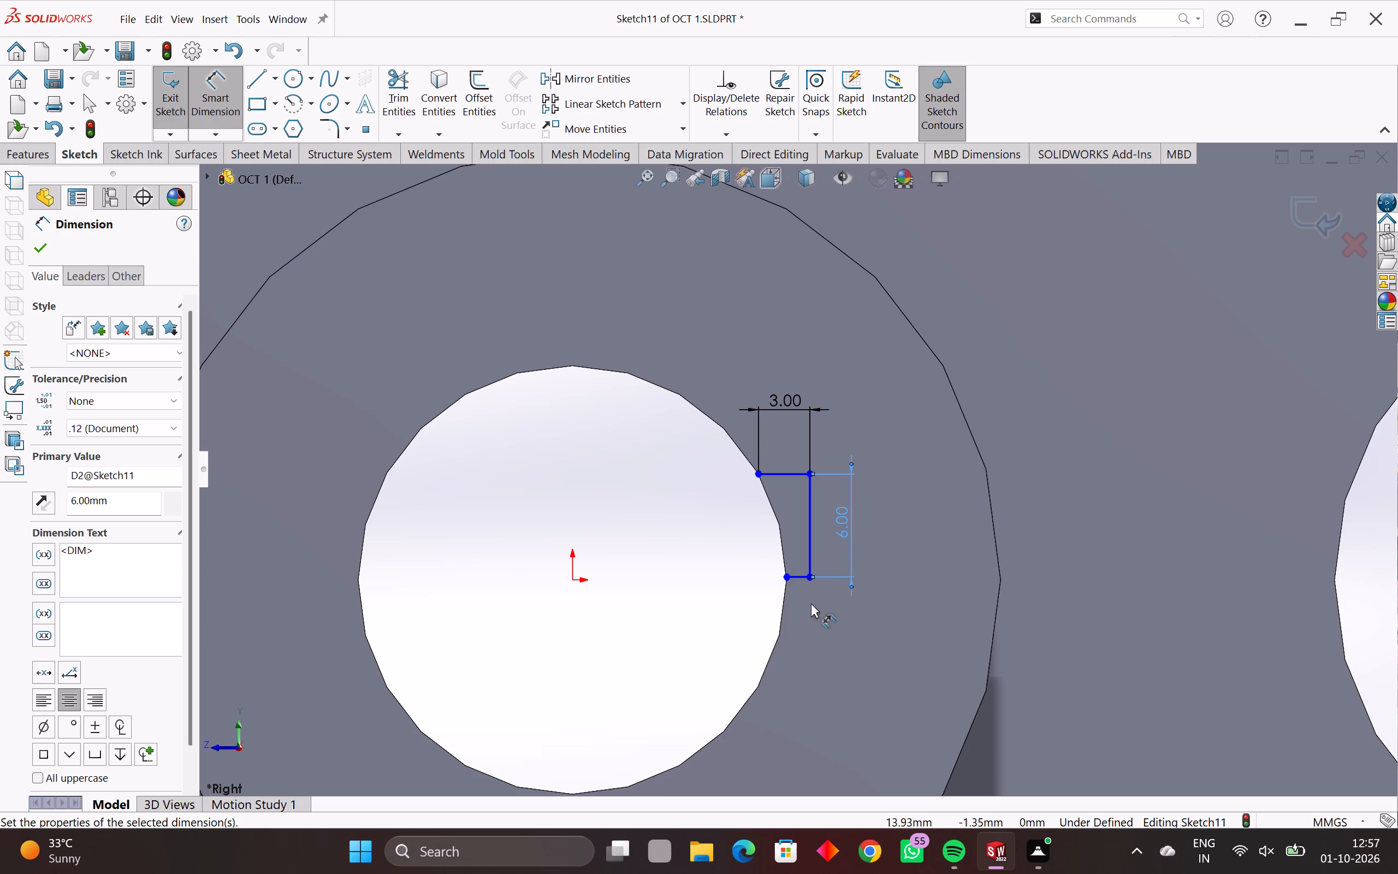
Dimension the keyway's lower horizontal line, set its length to 3 mm, and finish dimensioning.
left_click(797, 577)
key("Escape")
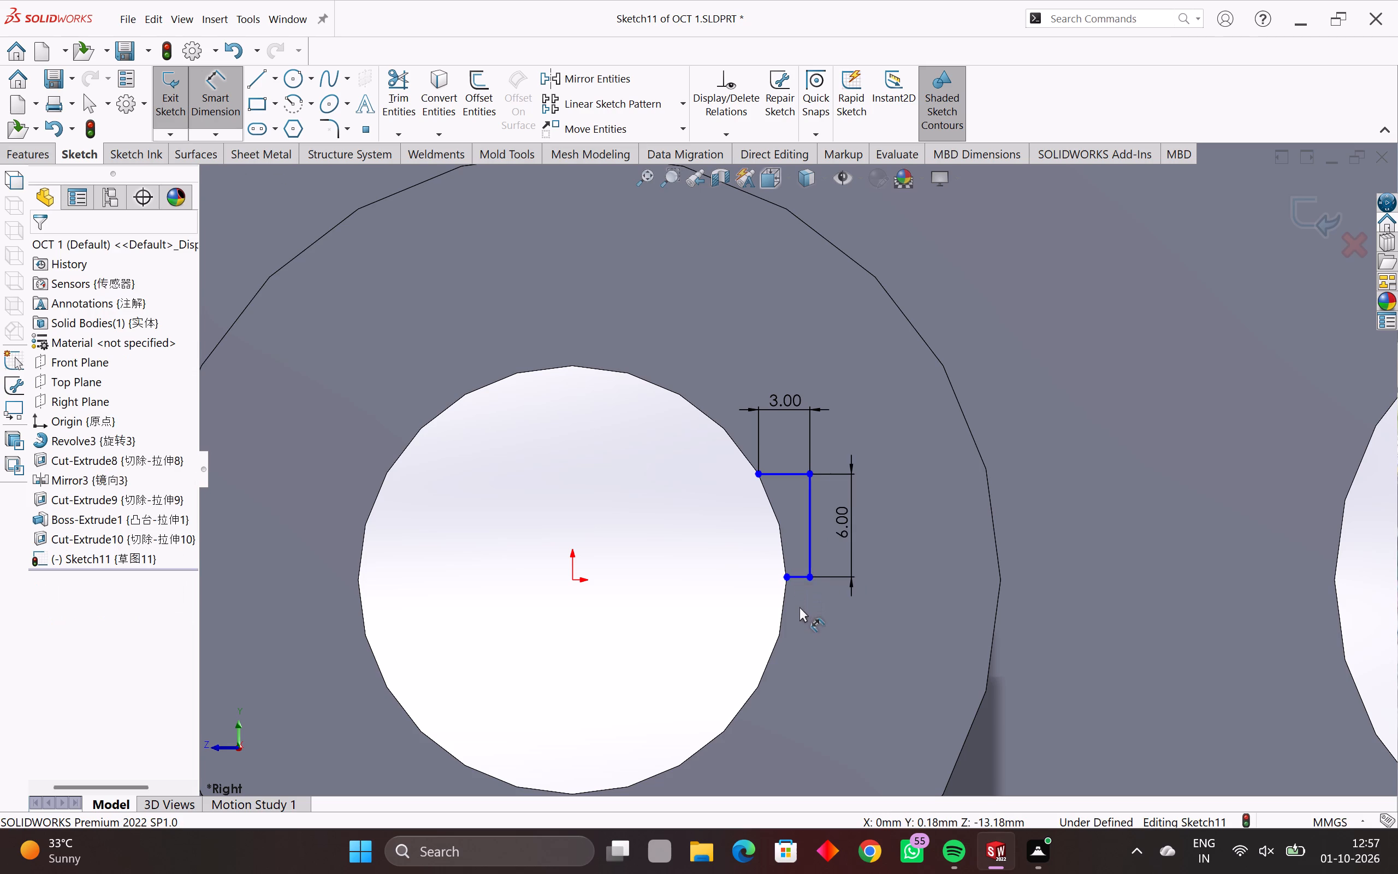
left_click(803, 574)
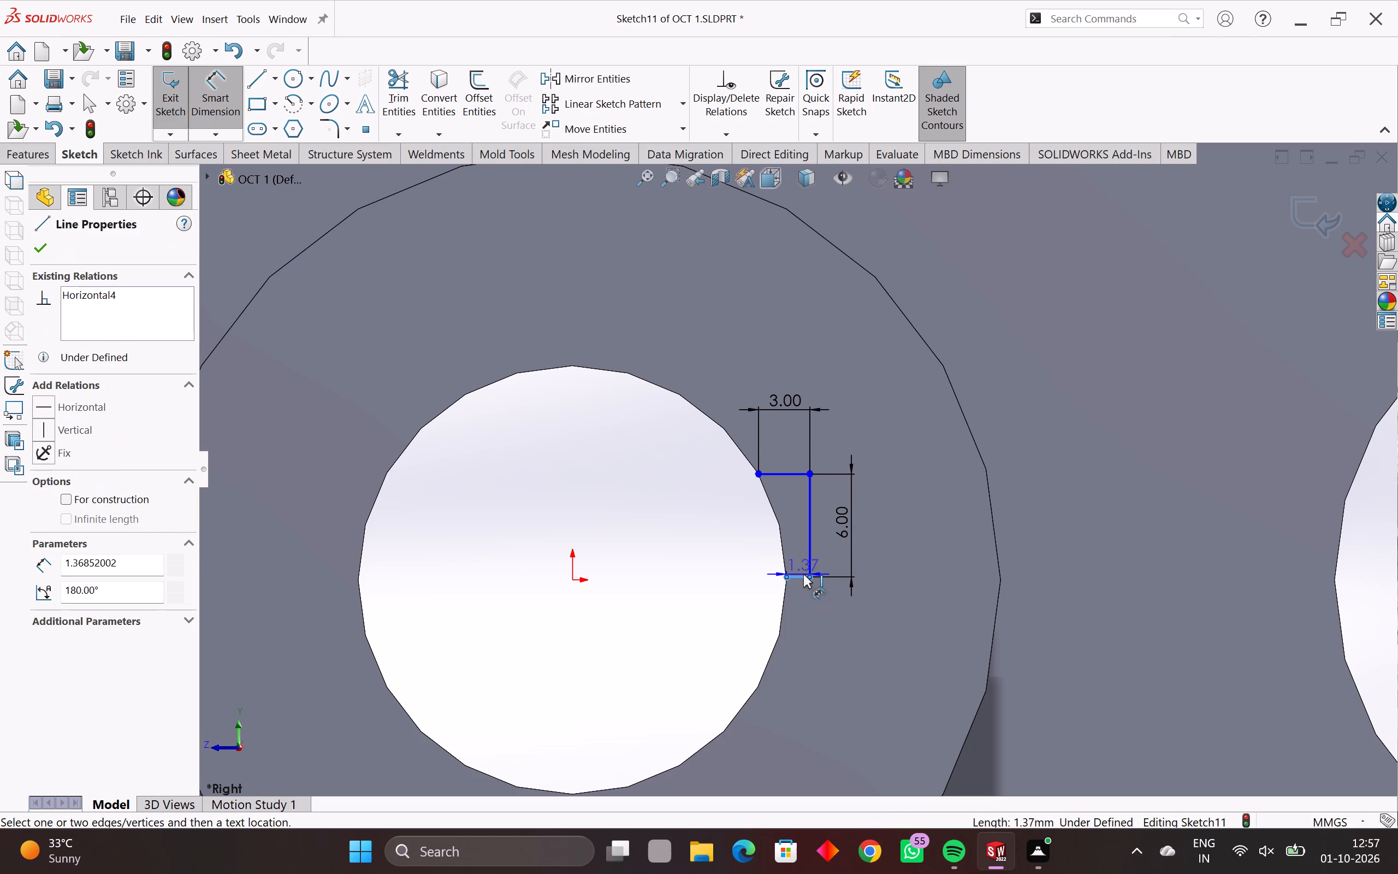
left_click(801, 634)
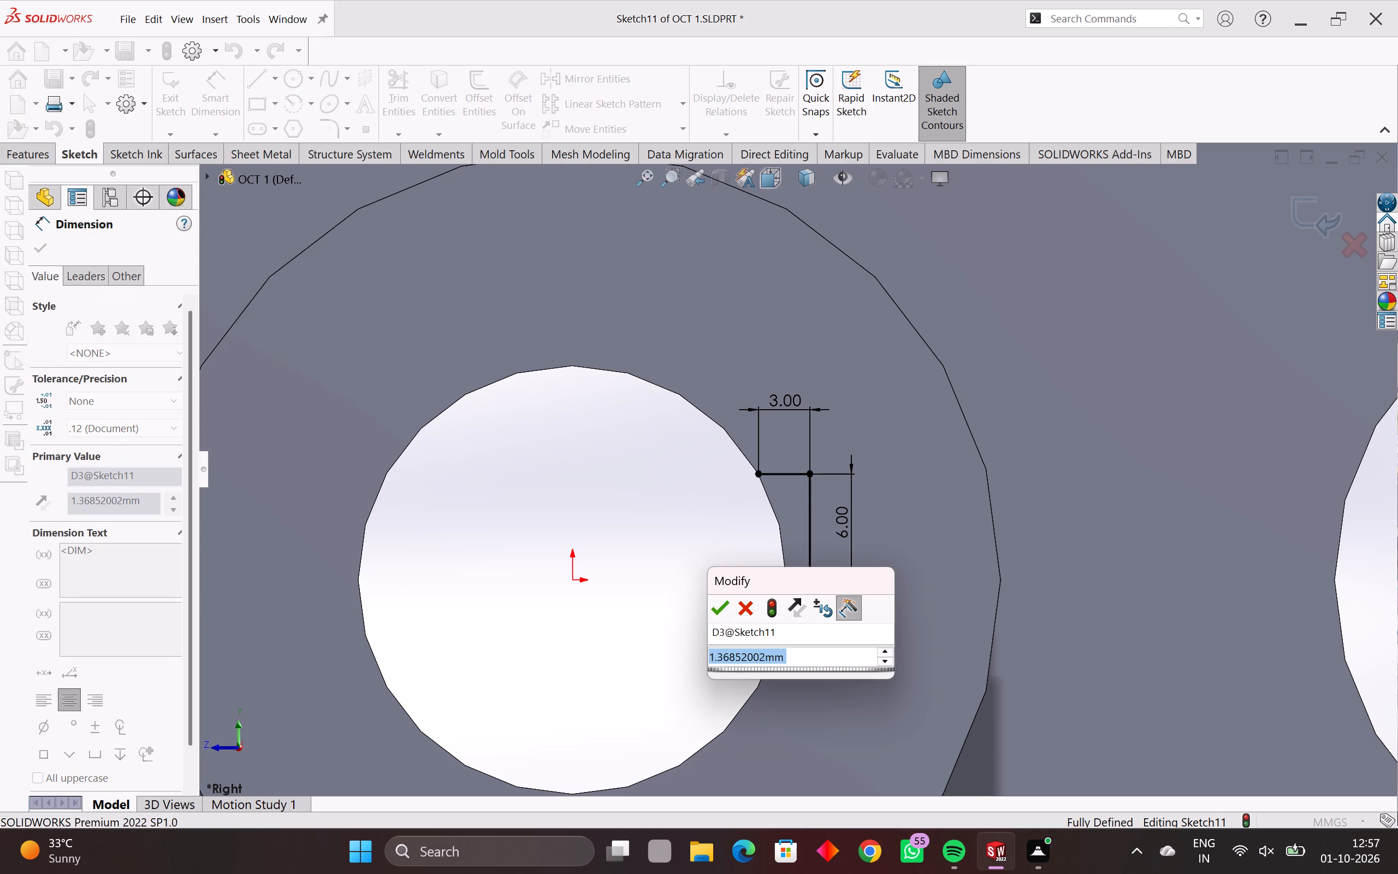
key("3")
key("Return")
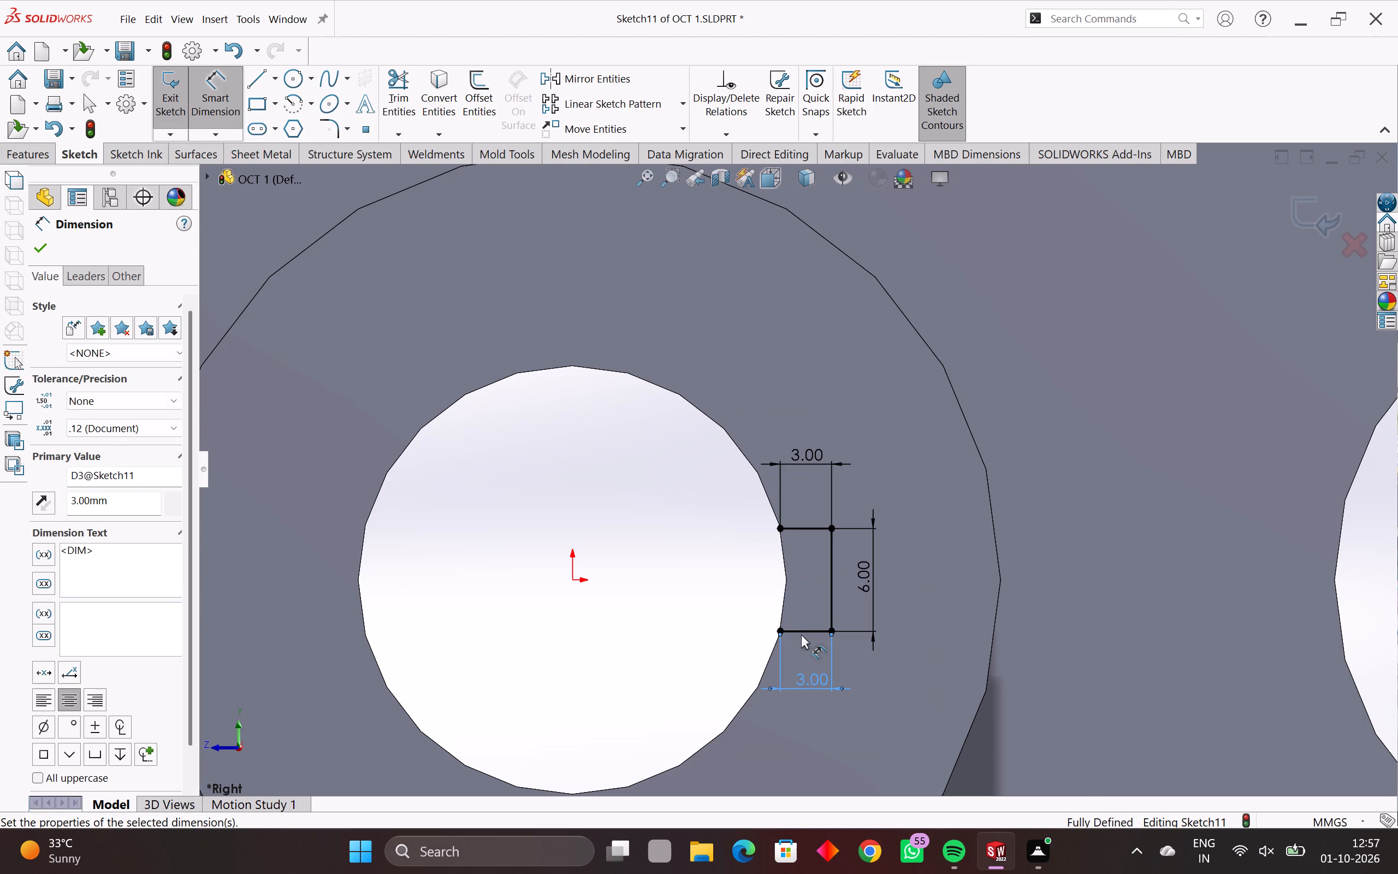
key("Return")
left_click(34, 247)
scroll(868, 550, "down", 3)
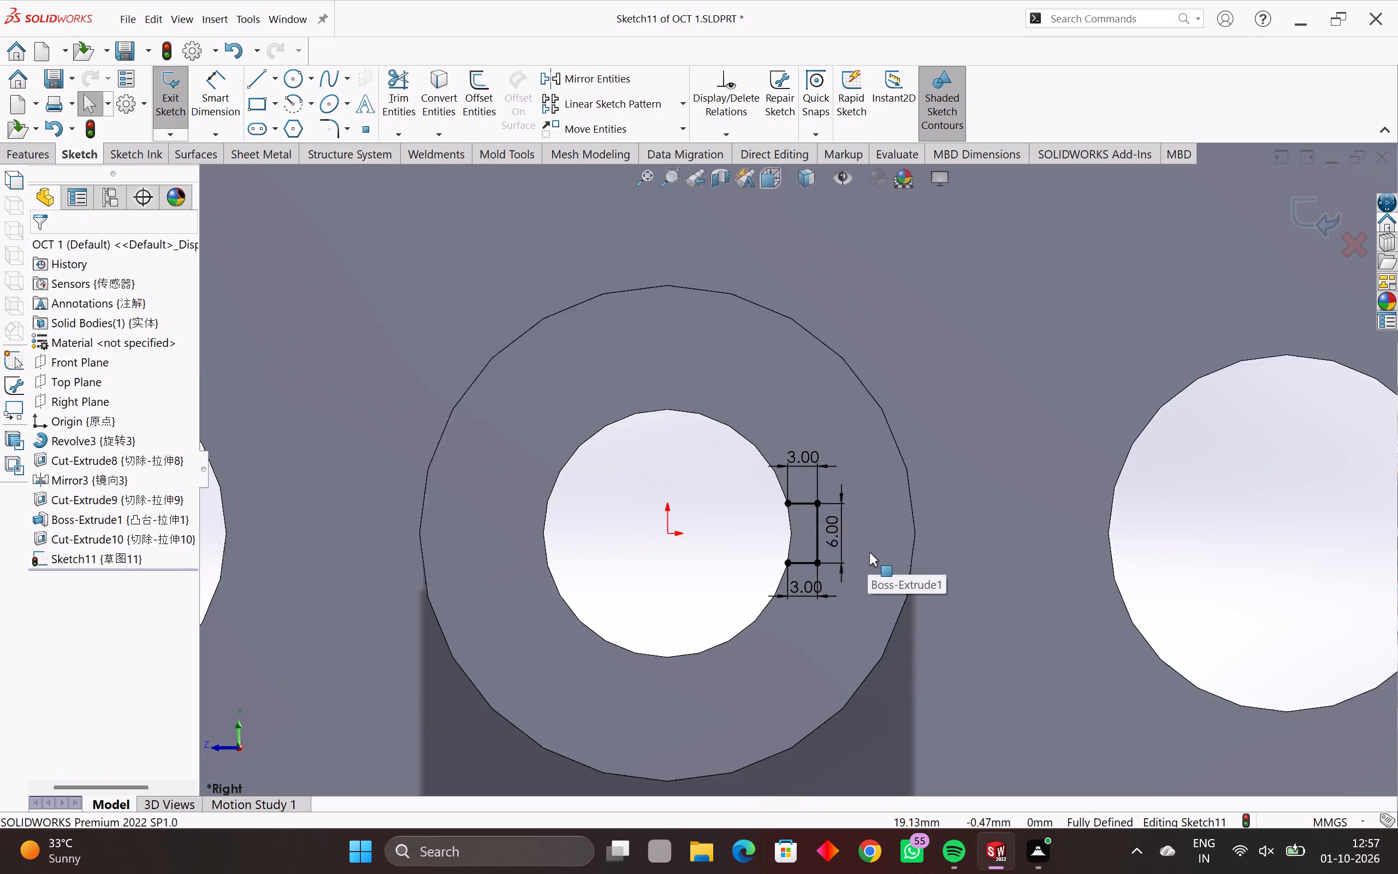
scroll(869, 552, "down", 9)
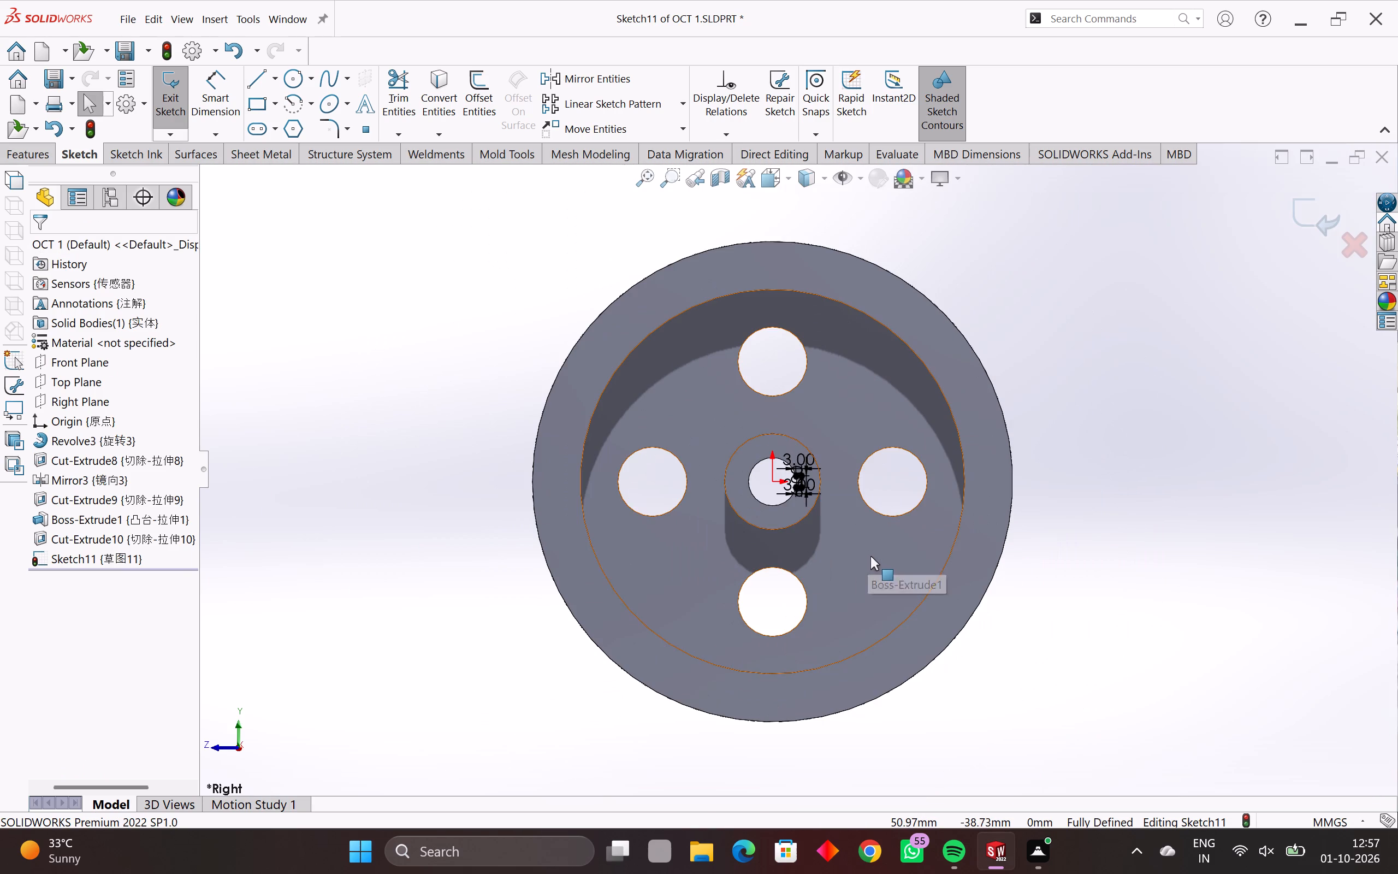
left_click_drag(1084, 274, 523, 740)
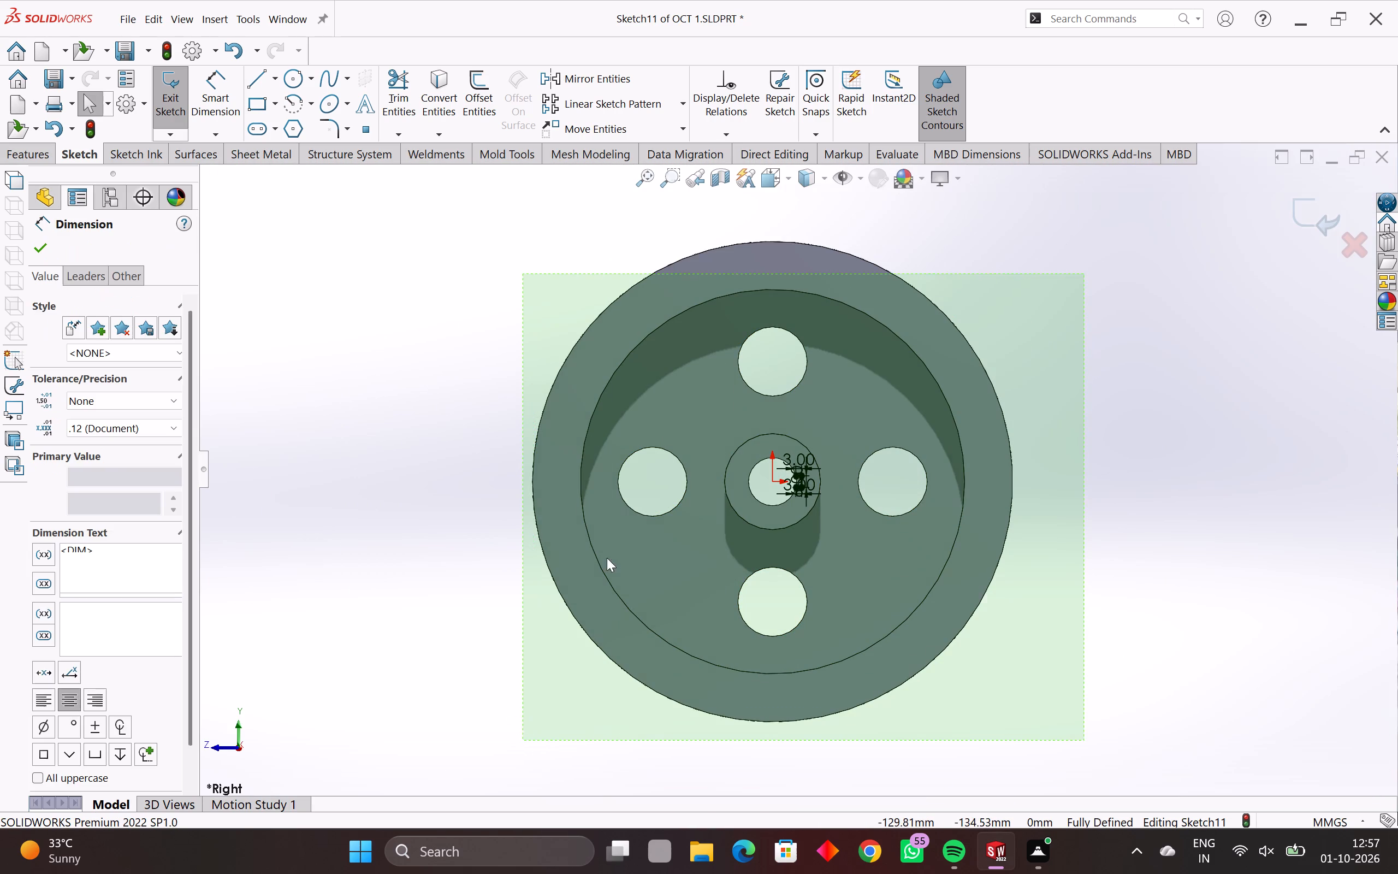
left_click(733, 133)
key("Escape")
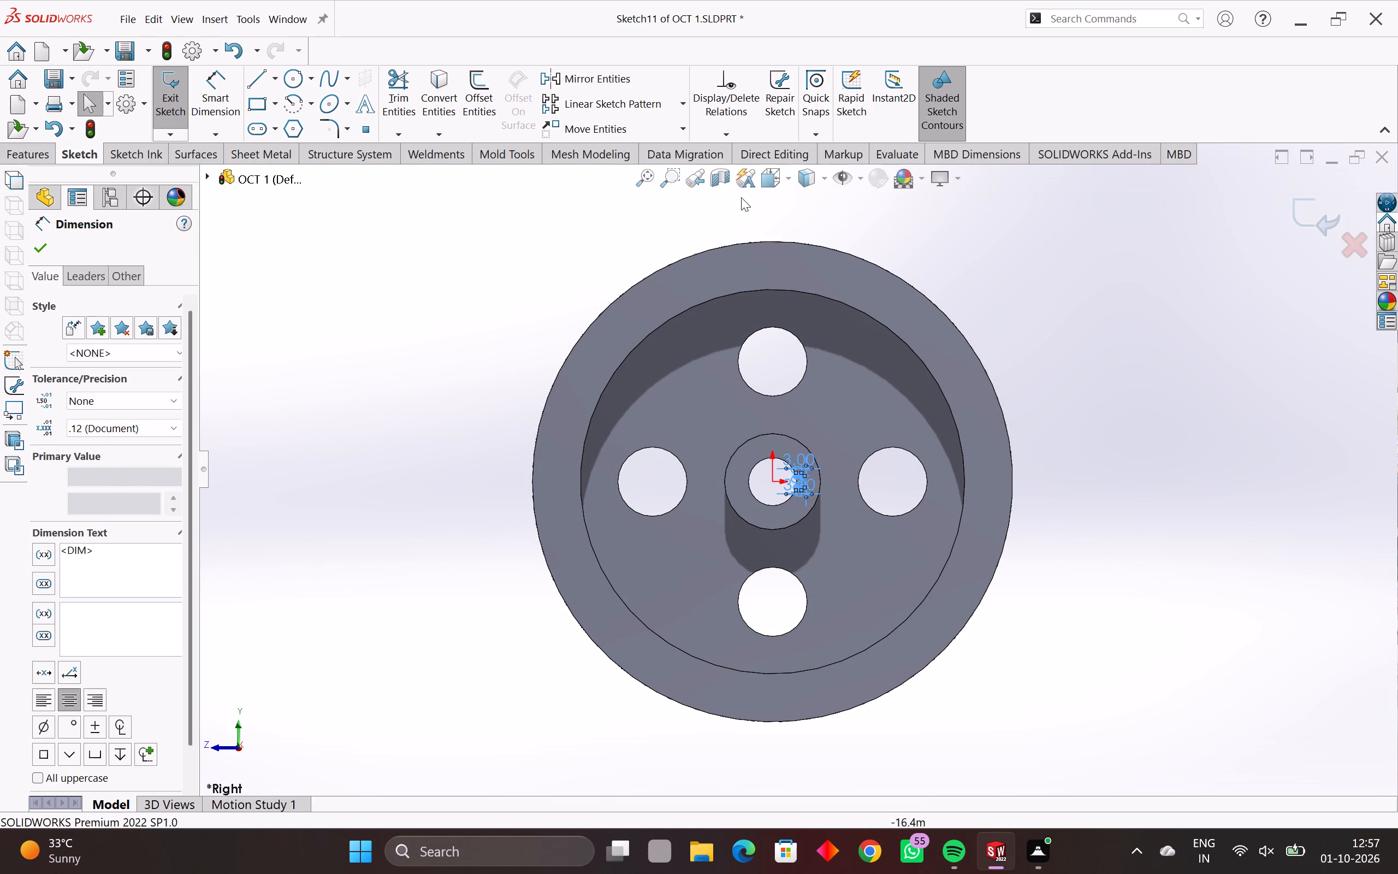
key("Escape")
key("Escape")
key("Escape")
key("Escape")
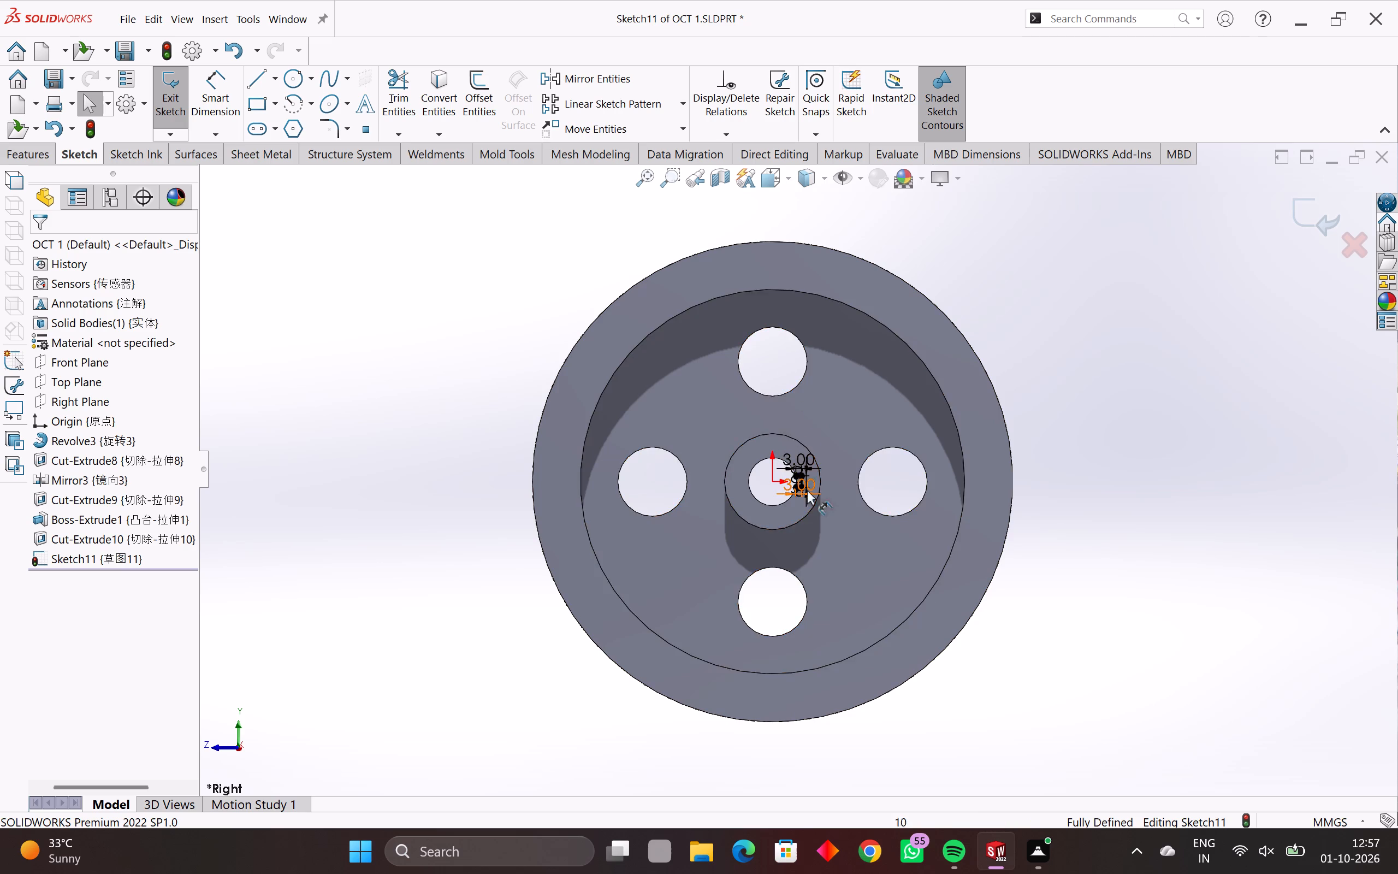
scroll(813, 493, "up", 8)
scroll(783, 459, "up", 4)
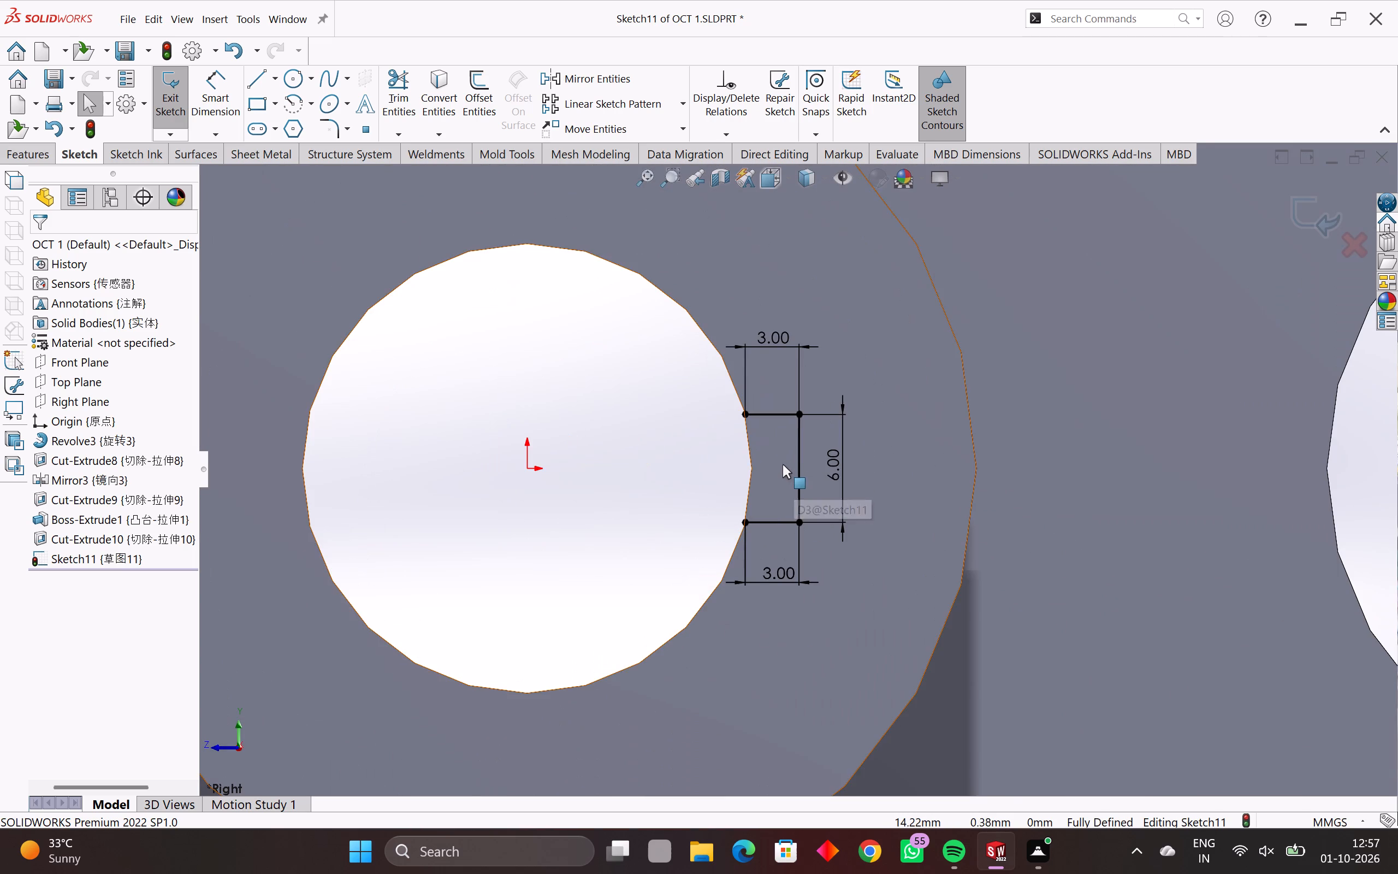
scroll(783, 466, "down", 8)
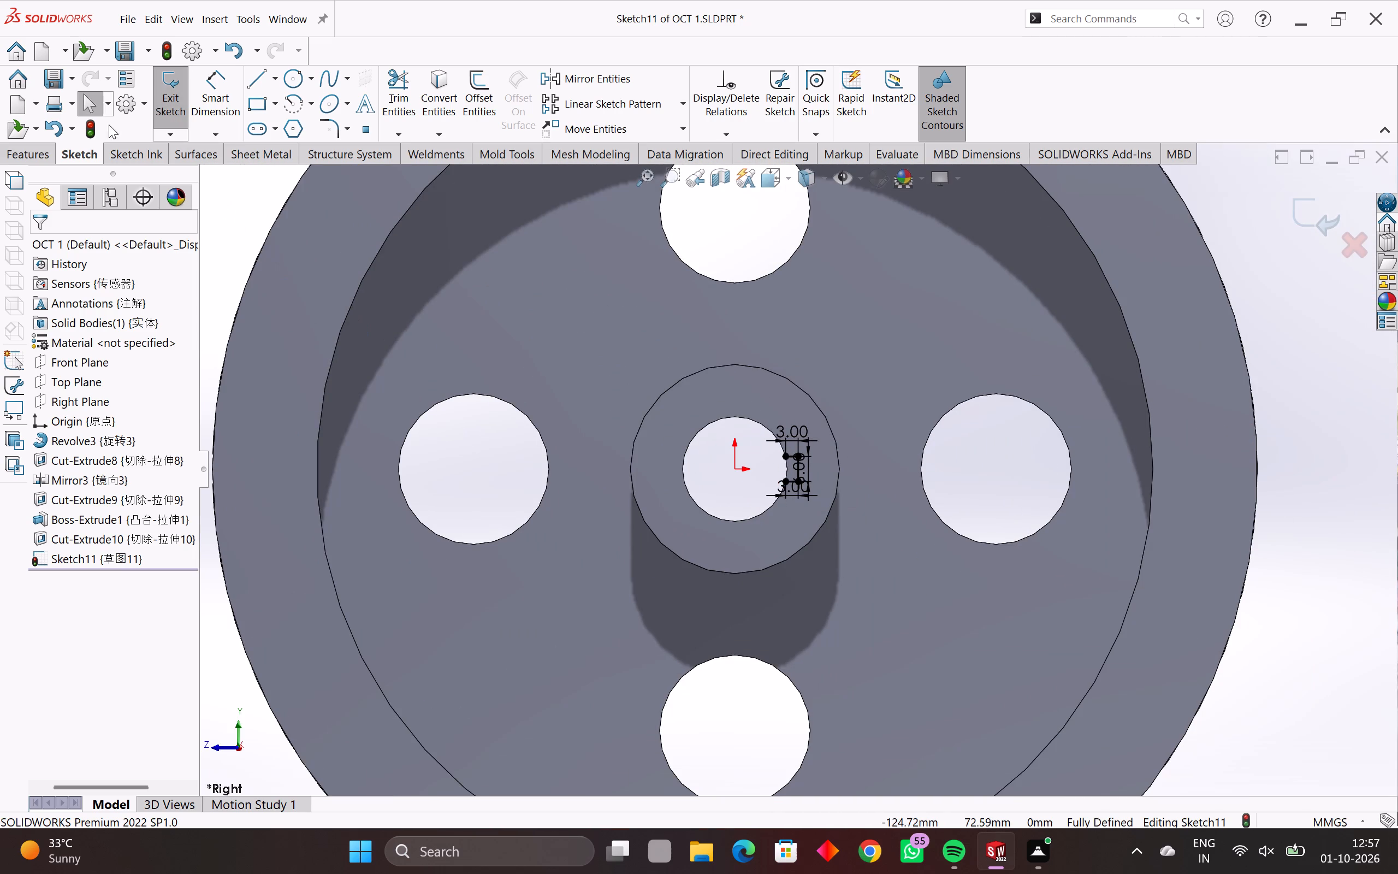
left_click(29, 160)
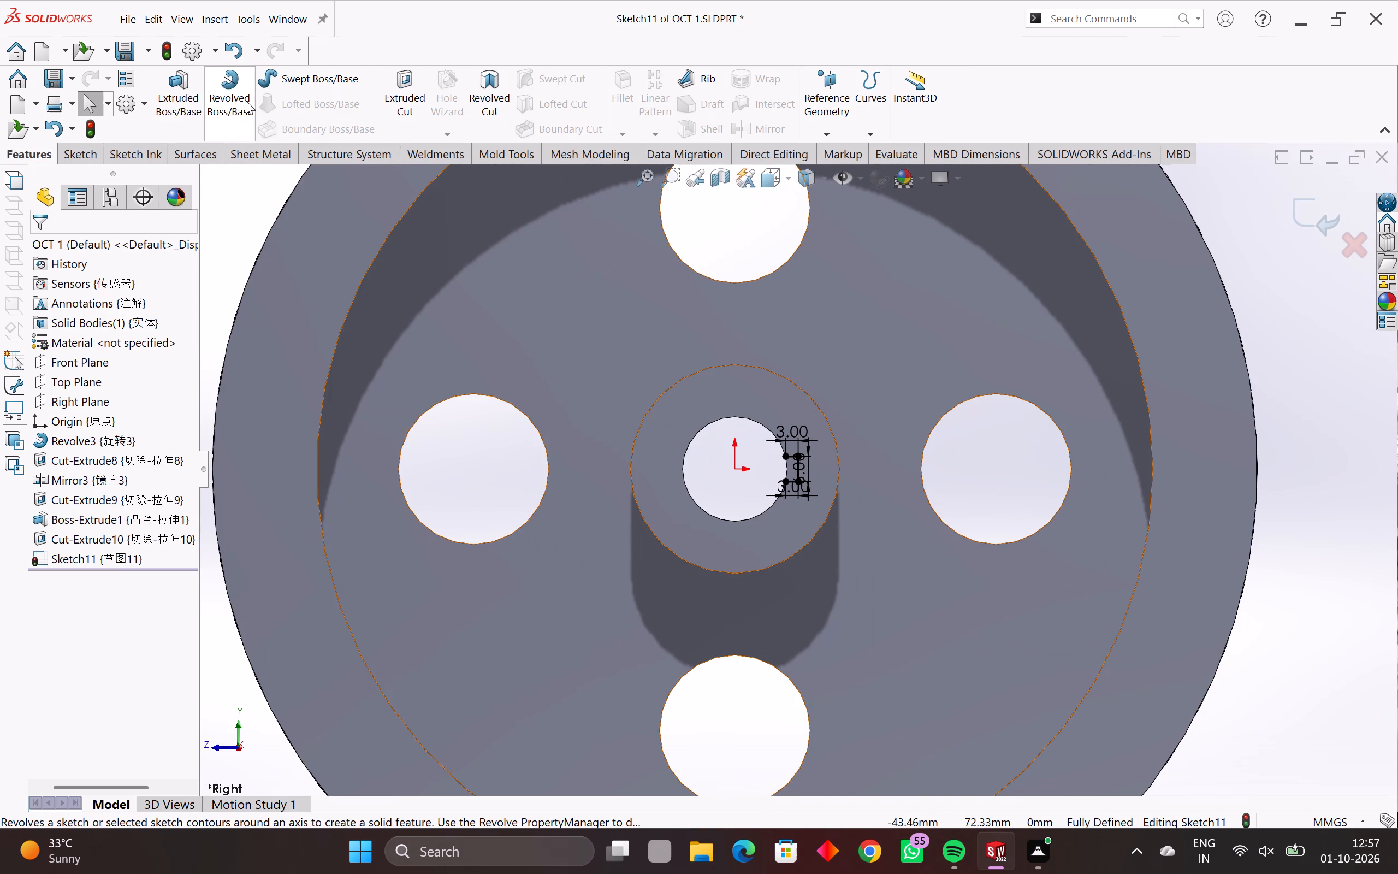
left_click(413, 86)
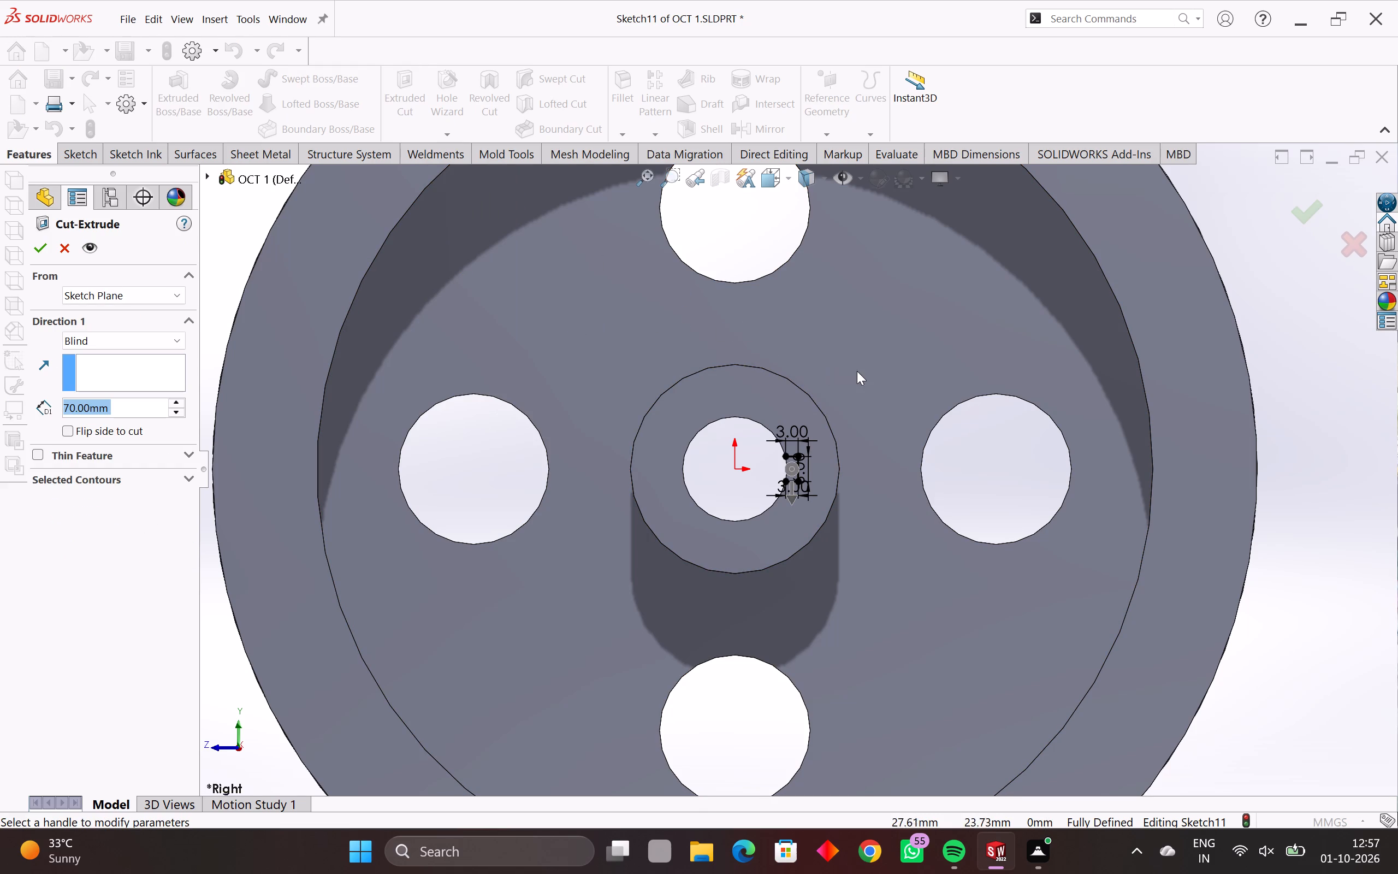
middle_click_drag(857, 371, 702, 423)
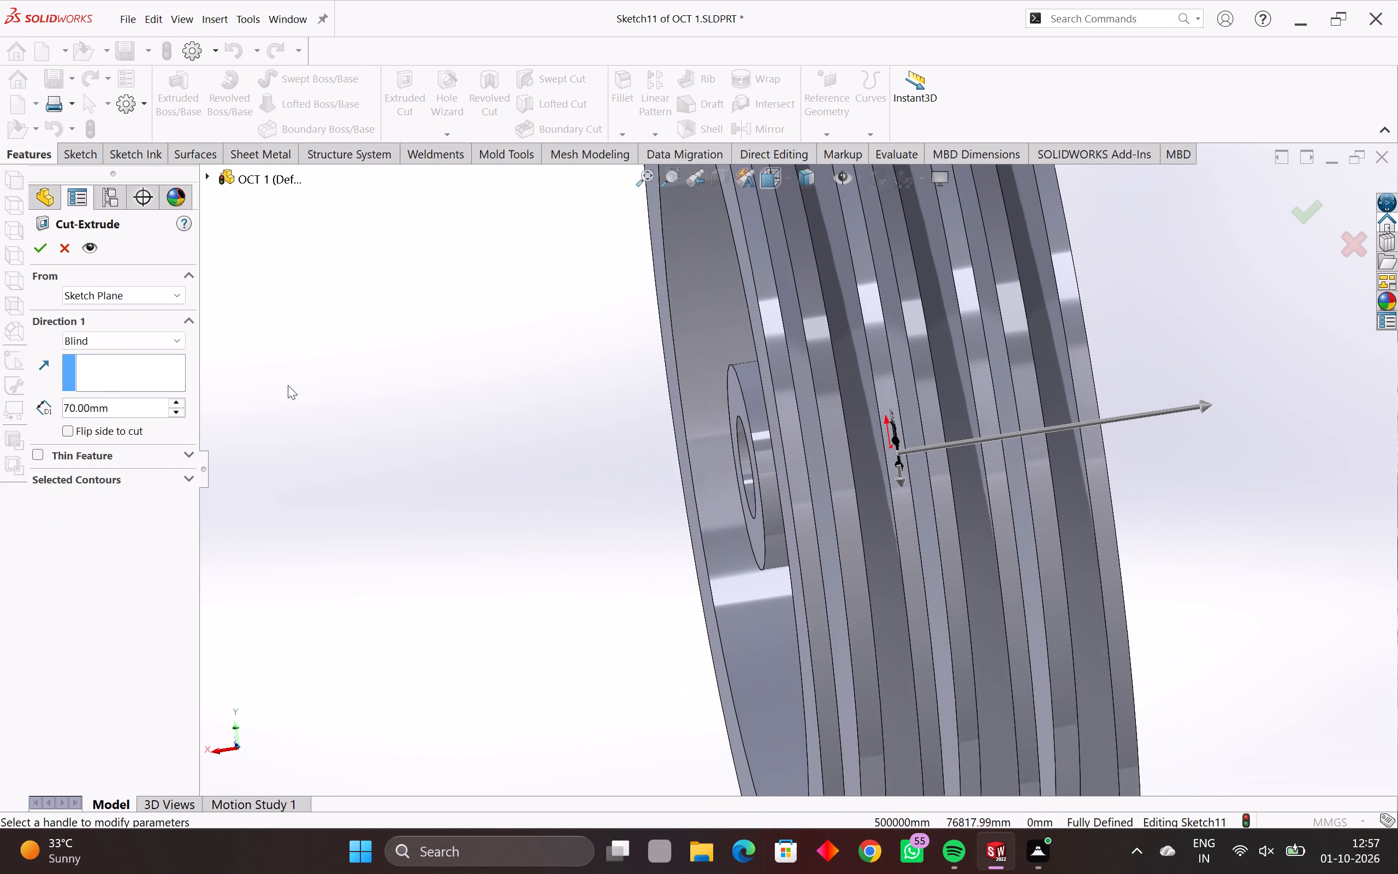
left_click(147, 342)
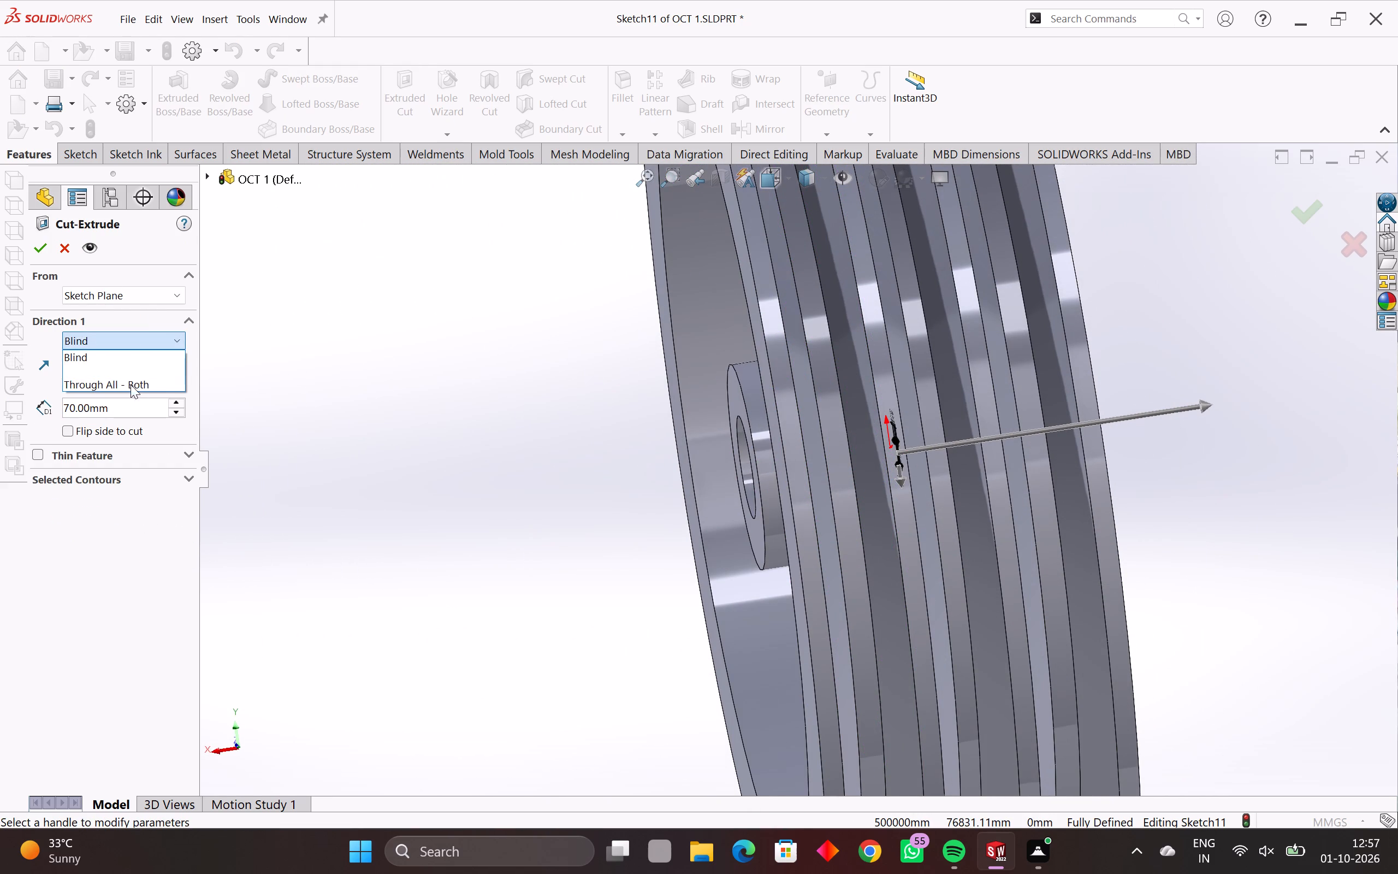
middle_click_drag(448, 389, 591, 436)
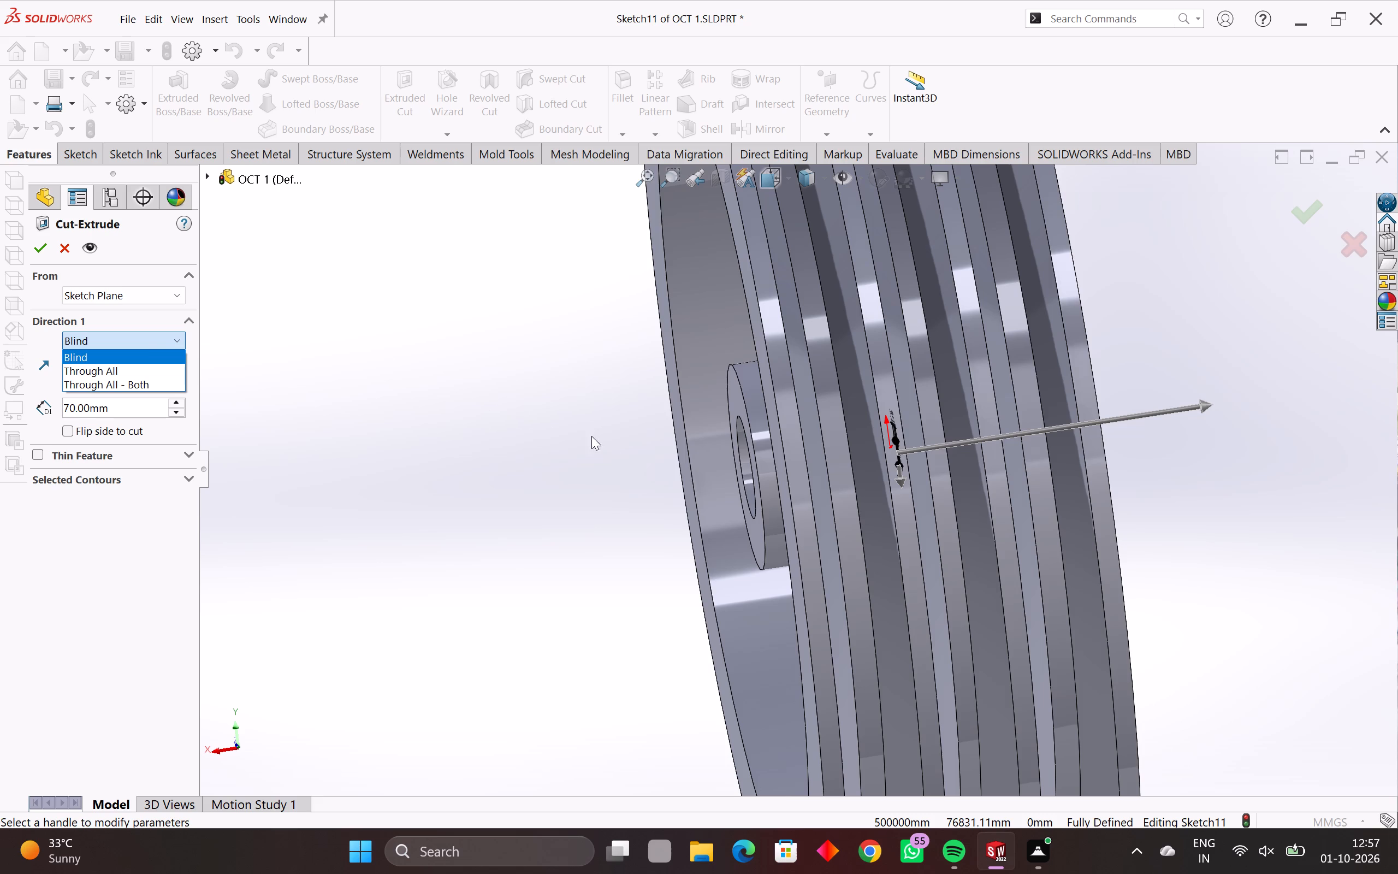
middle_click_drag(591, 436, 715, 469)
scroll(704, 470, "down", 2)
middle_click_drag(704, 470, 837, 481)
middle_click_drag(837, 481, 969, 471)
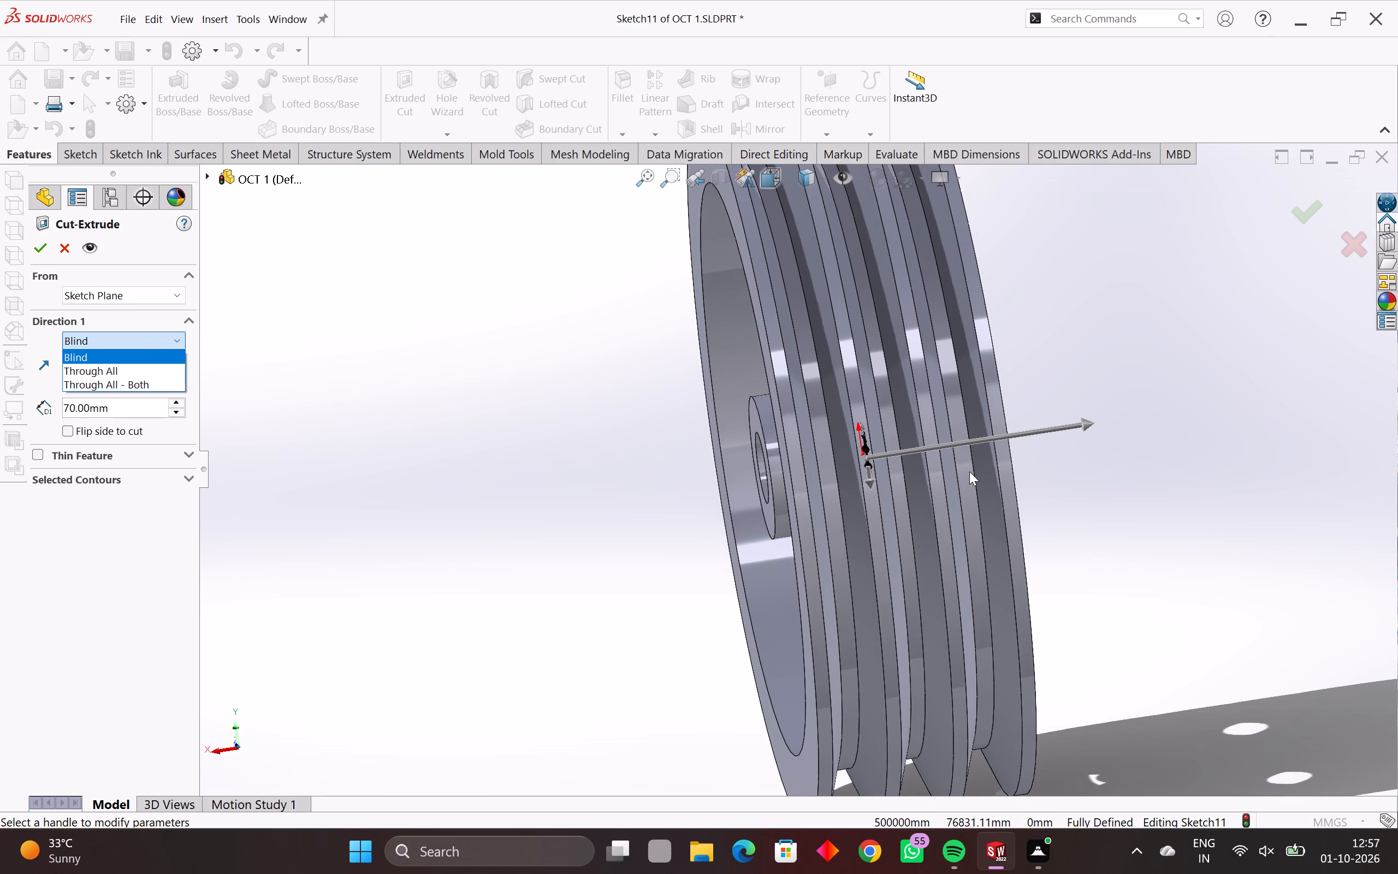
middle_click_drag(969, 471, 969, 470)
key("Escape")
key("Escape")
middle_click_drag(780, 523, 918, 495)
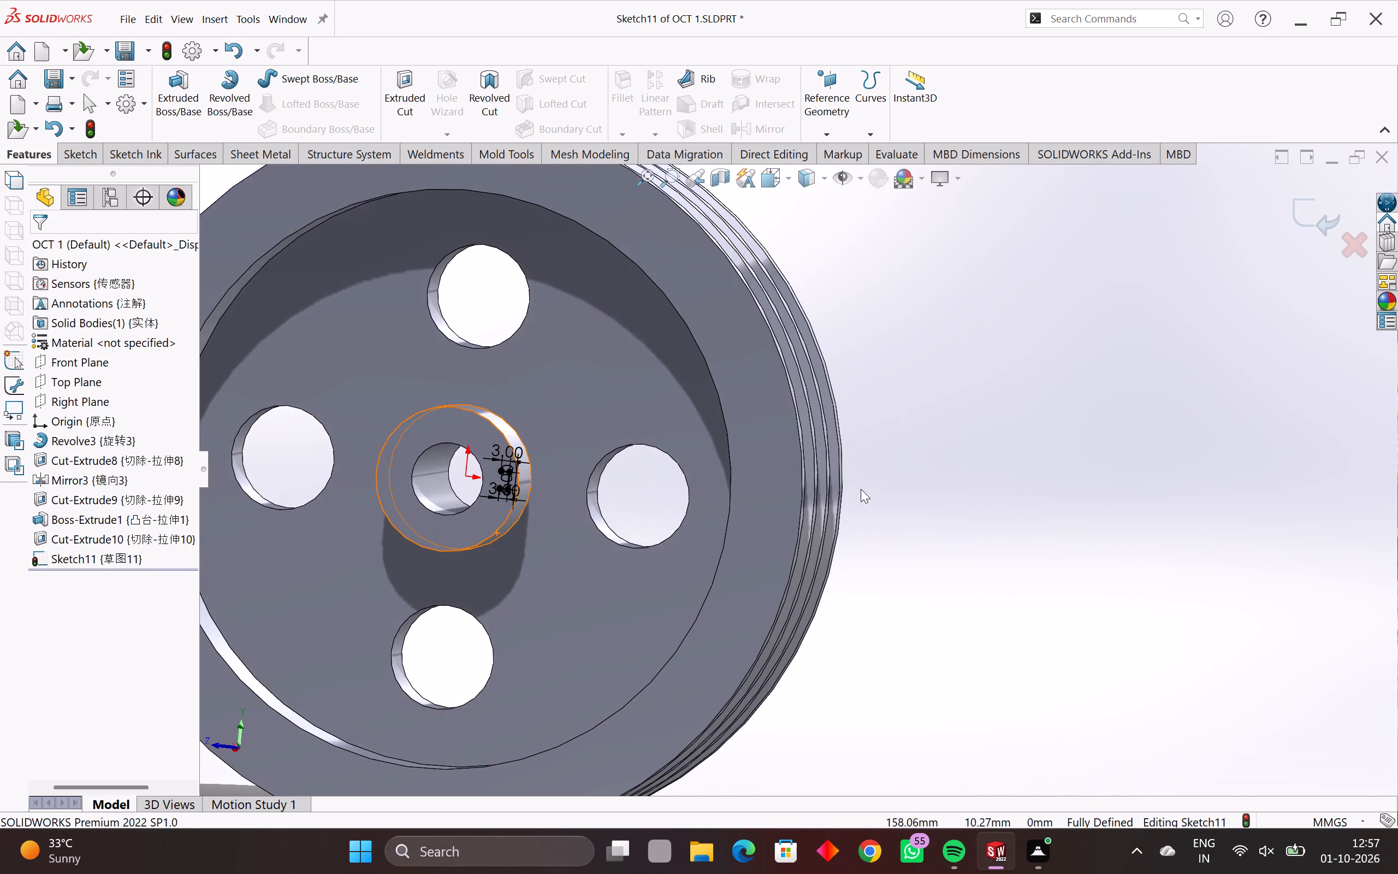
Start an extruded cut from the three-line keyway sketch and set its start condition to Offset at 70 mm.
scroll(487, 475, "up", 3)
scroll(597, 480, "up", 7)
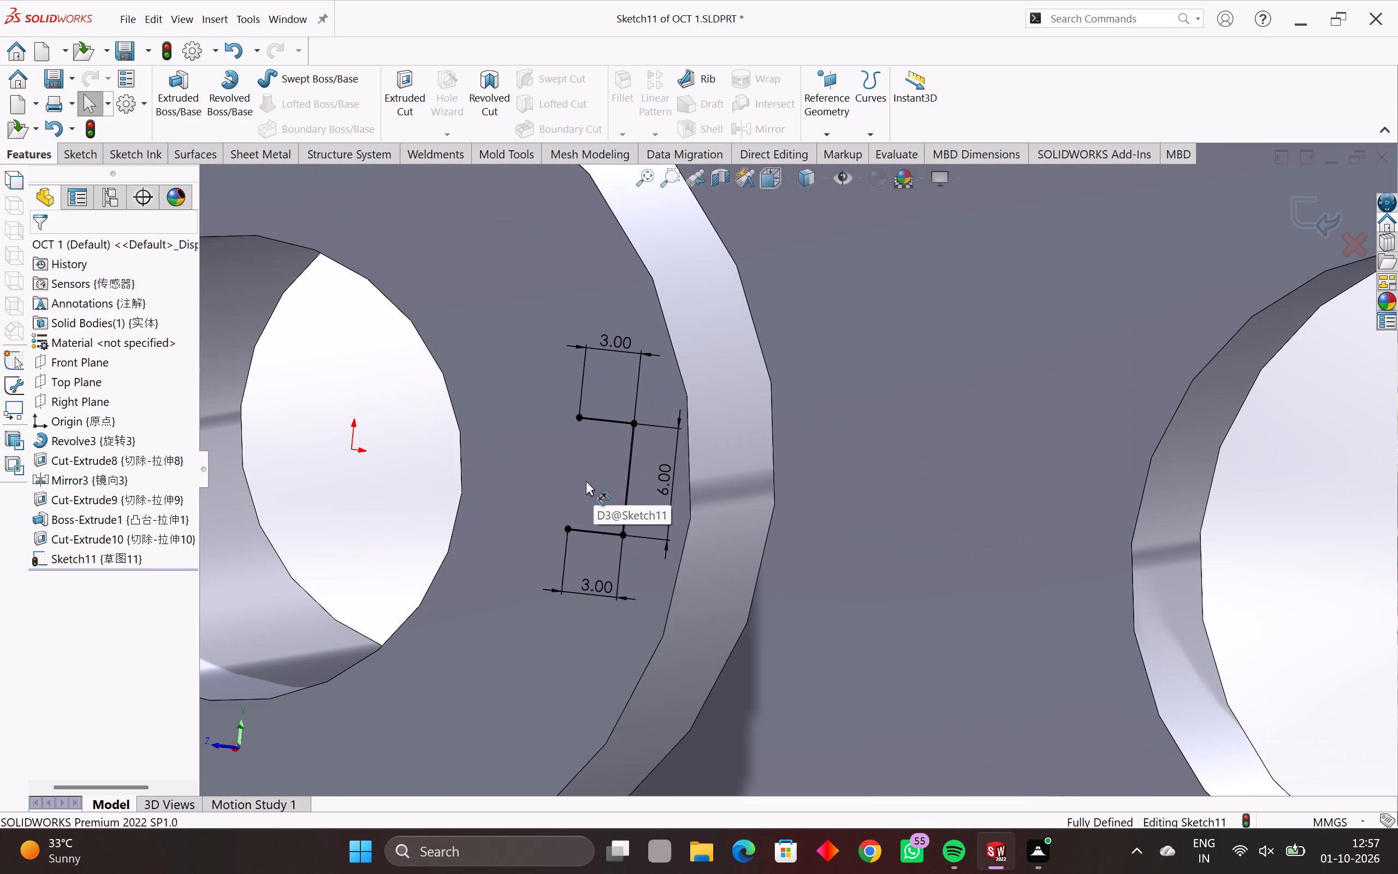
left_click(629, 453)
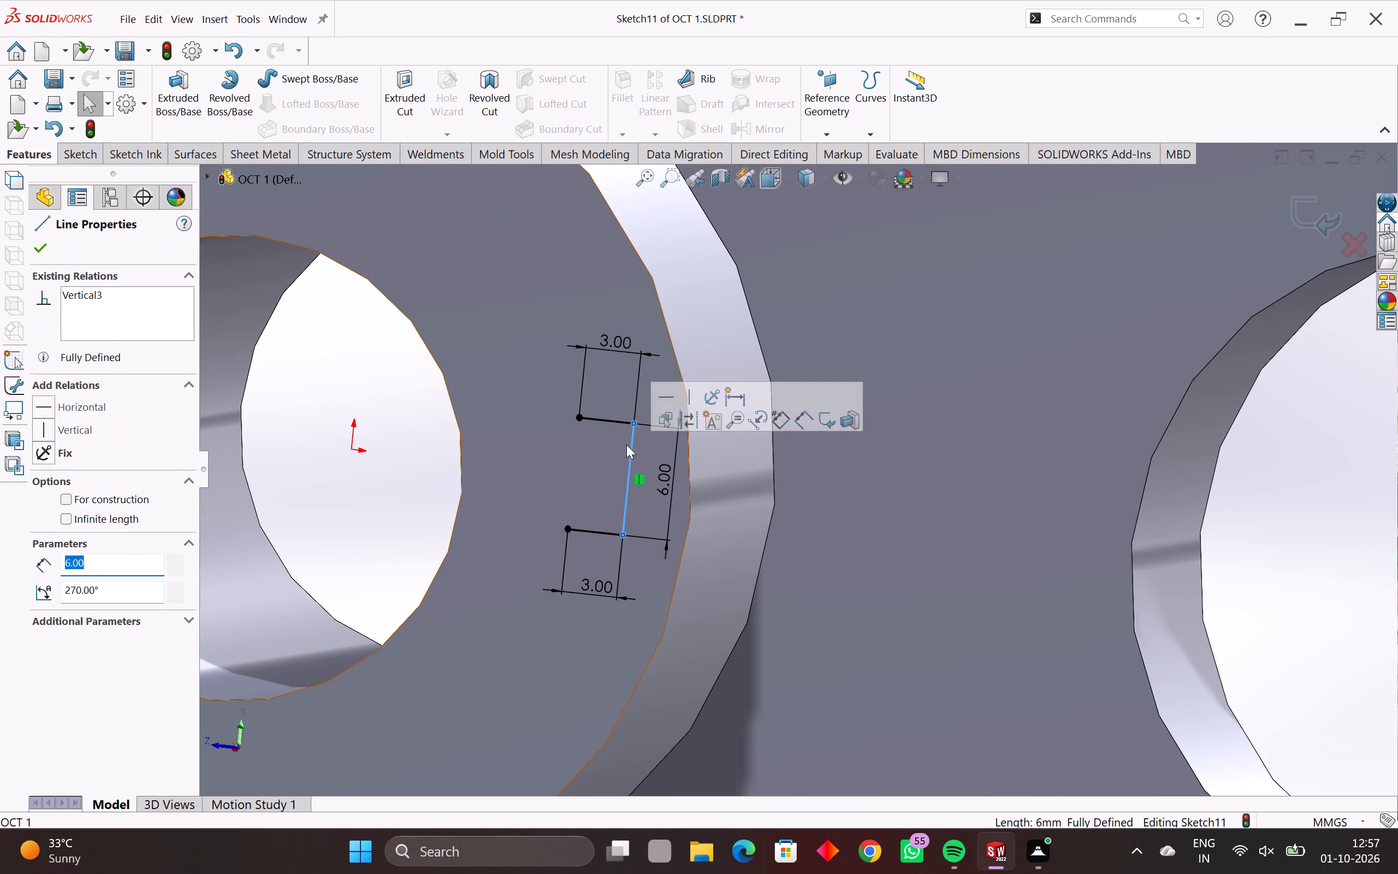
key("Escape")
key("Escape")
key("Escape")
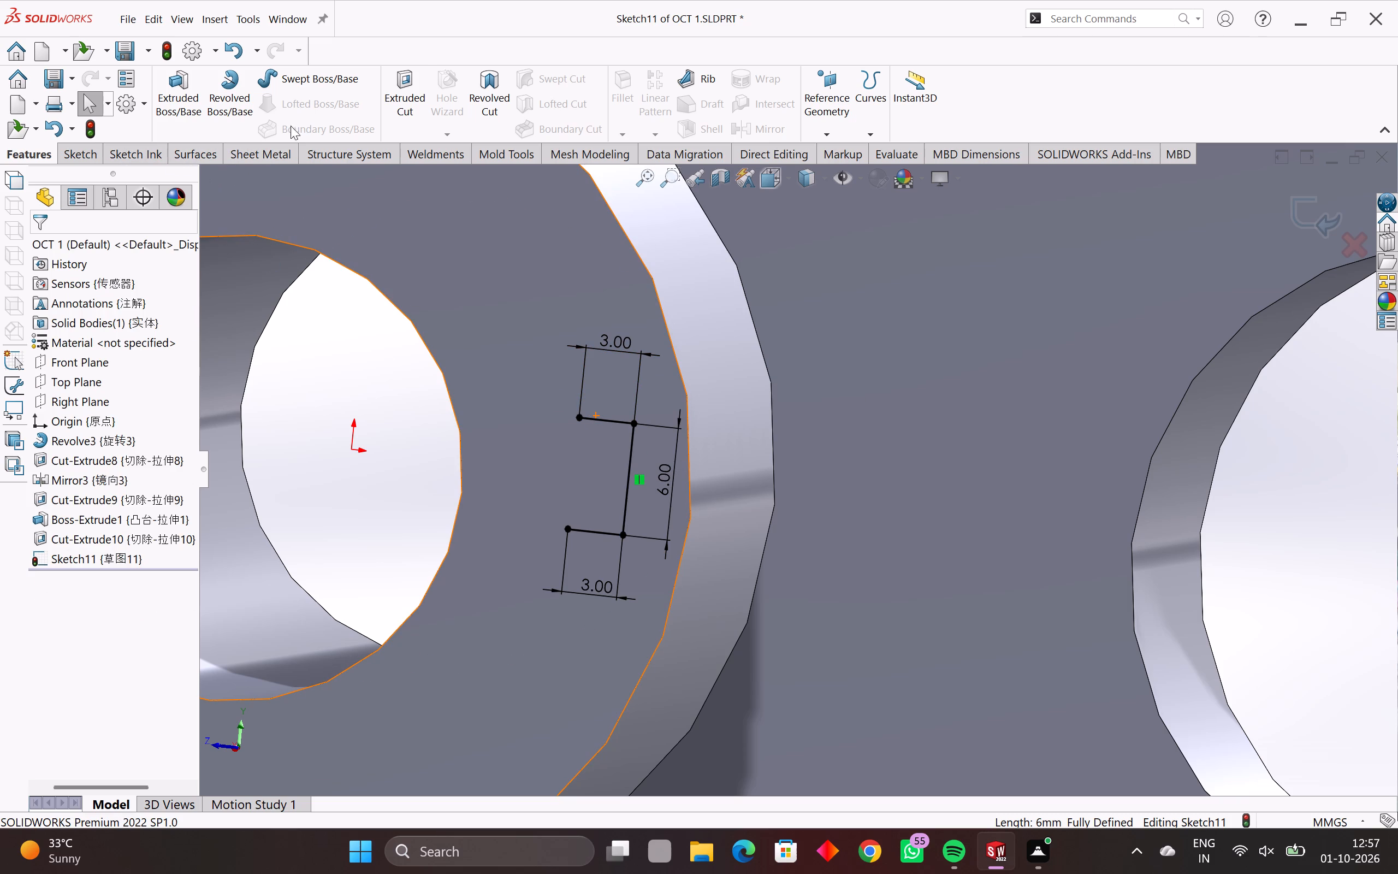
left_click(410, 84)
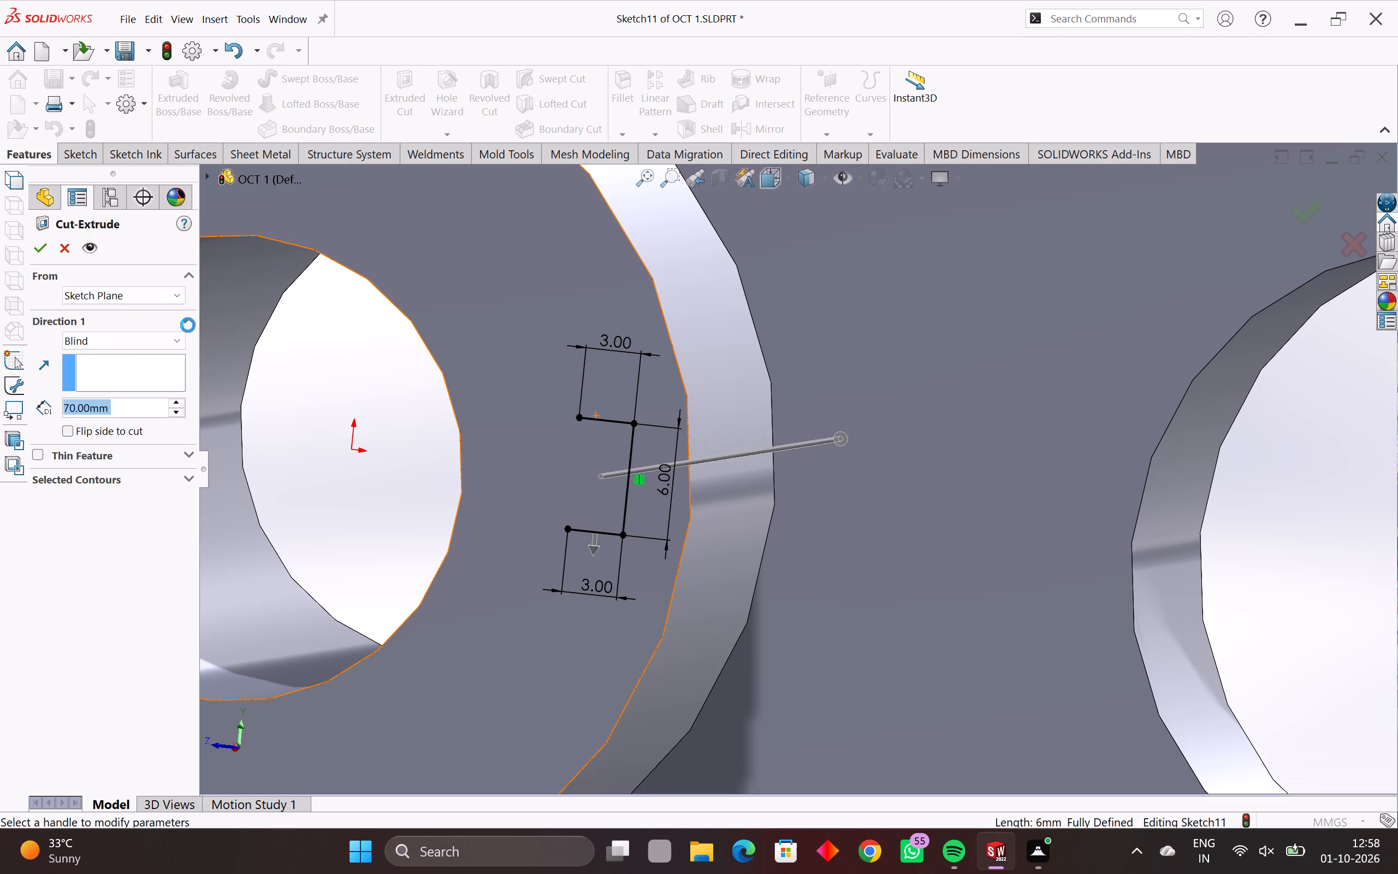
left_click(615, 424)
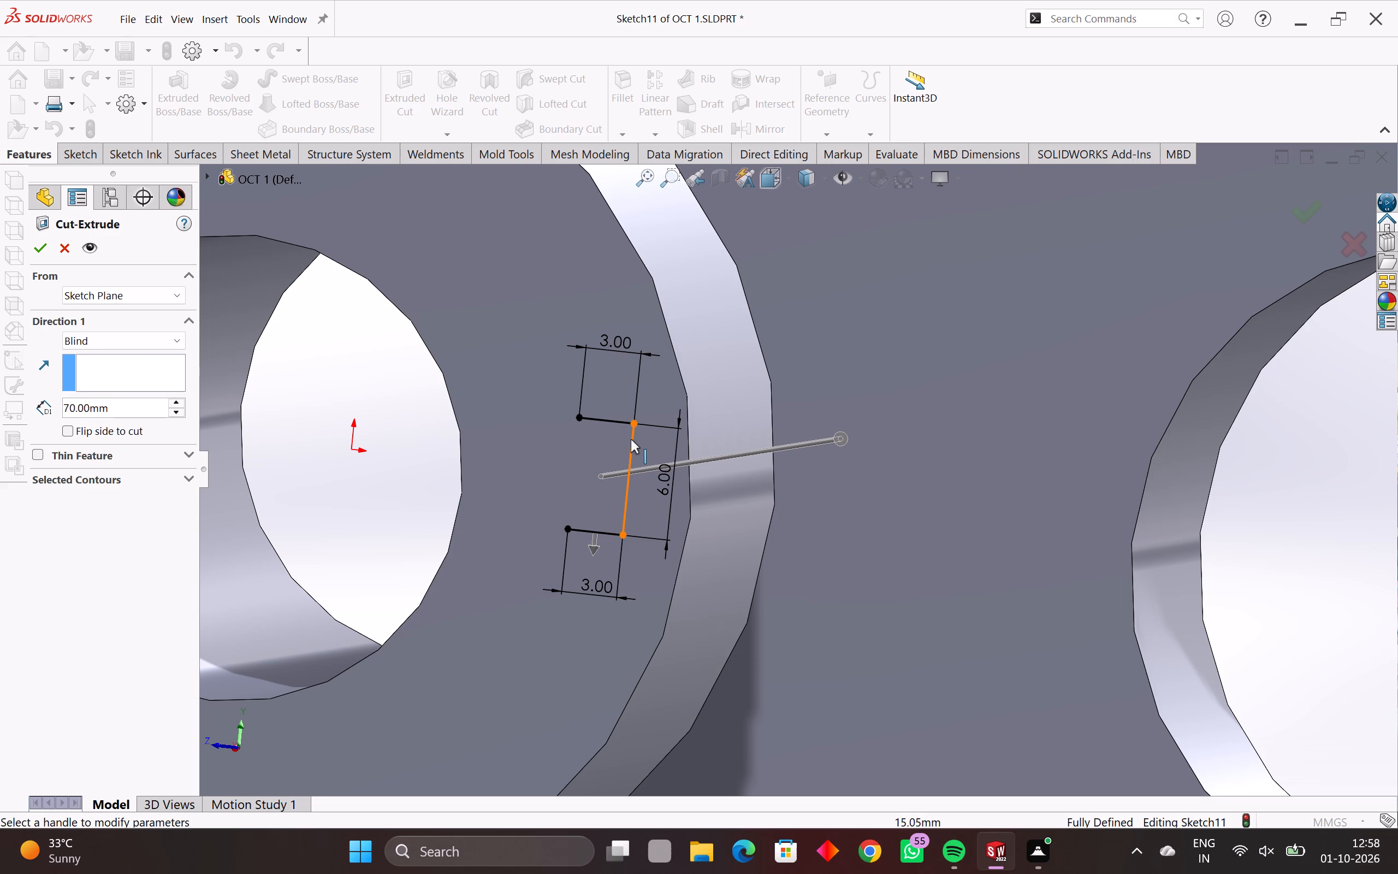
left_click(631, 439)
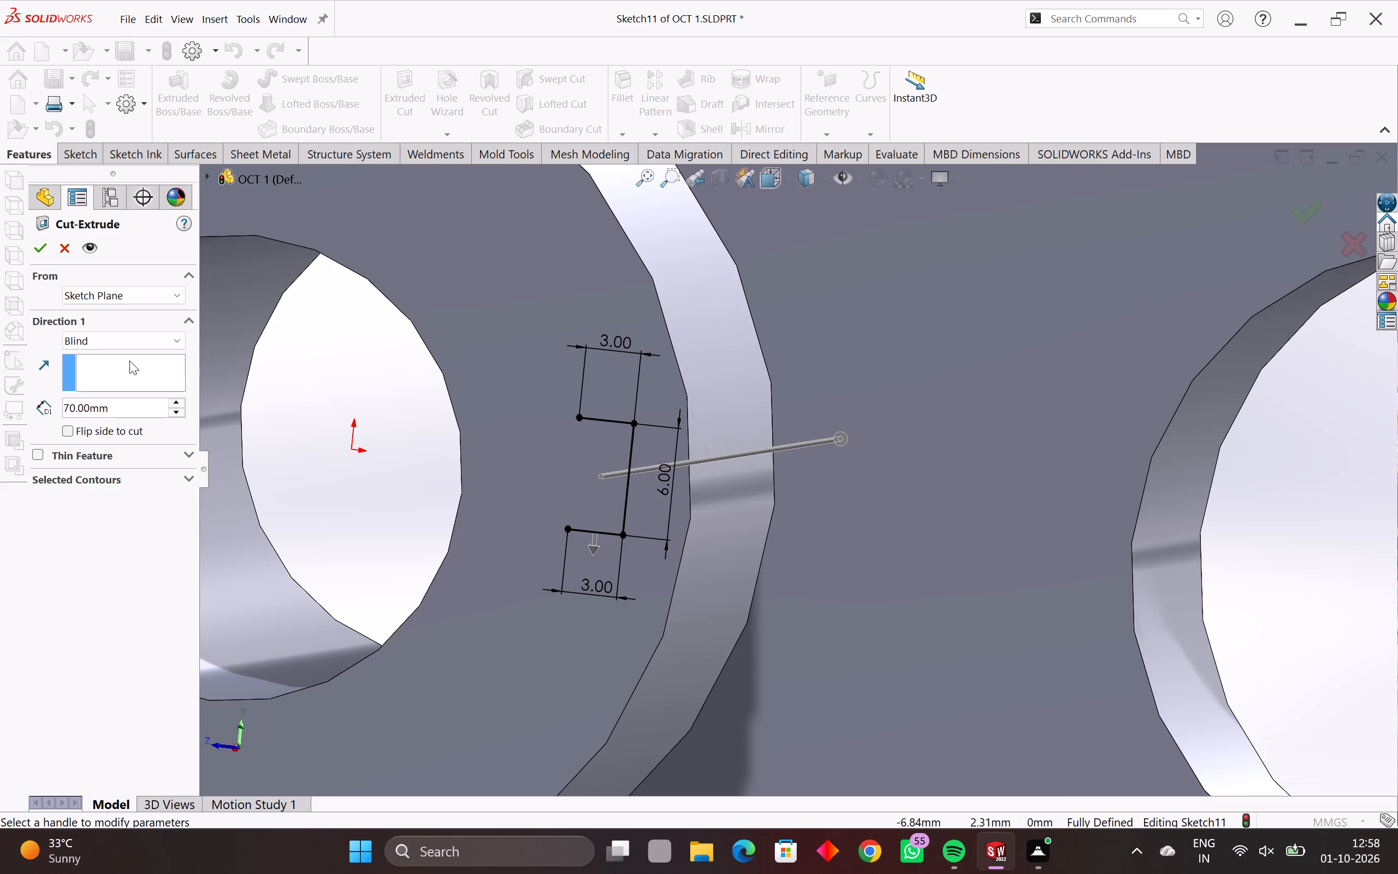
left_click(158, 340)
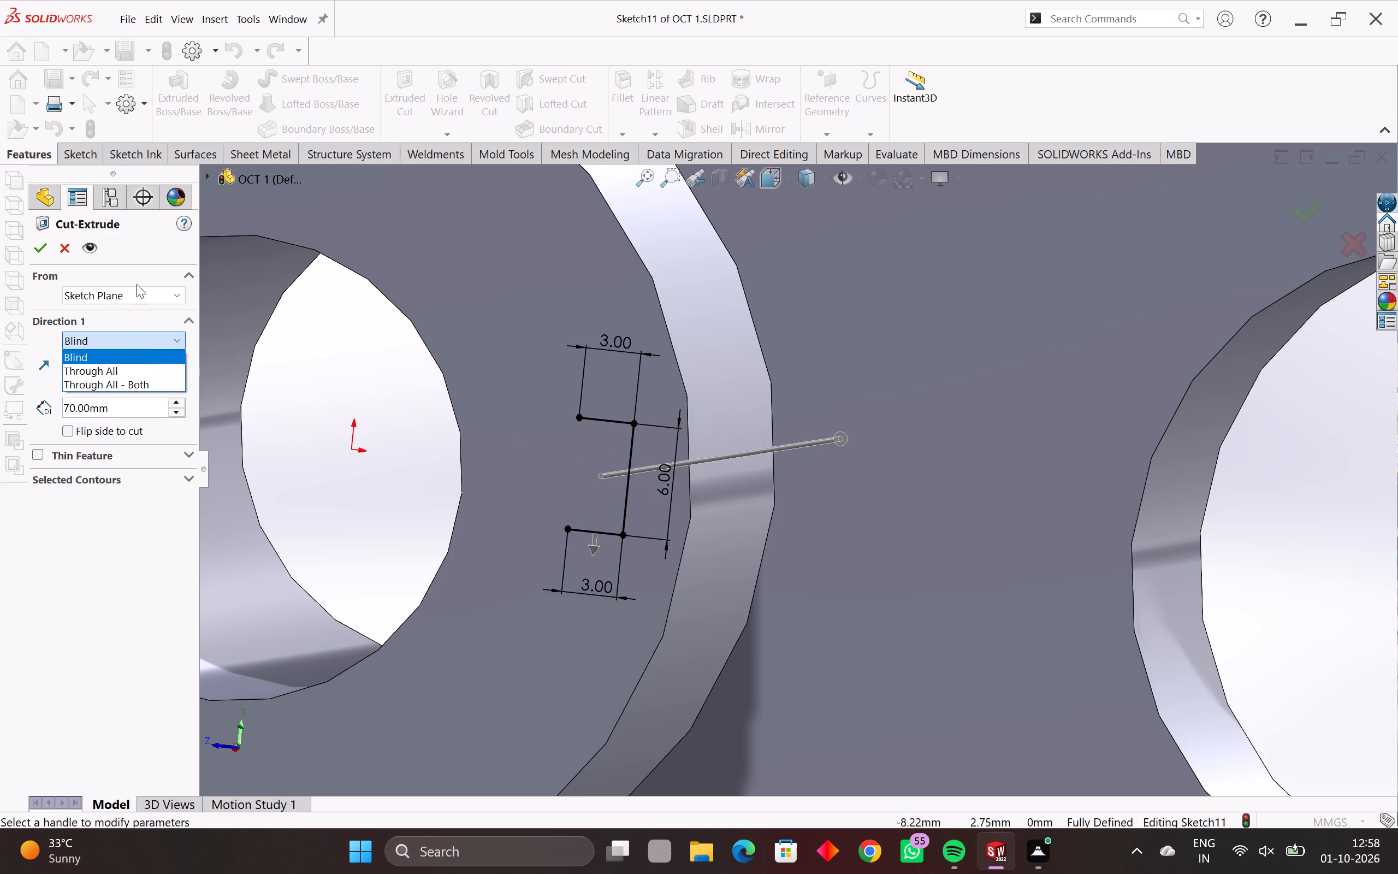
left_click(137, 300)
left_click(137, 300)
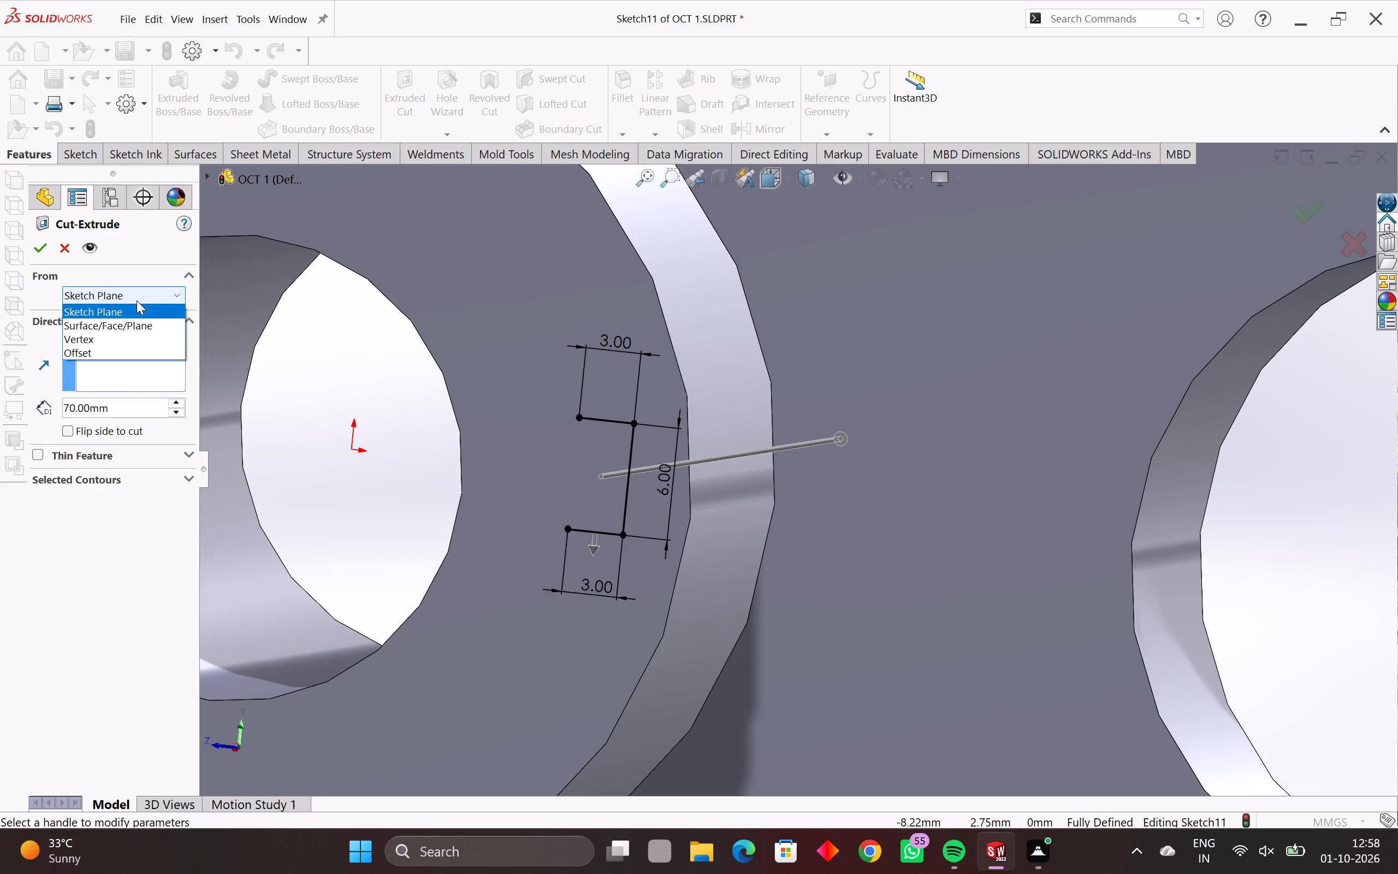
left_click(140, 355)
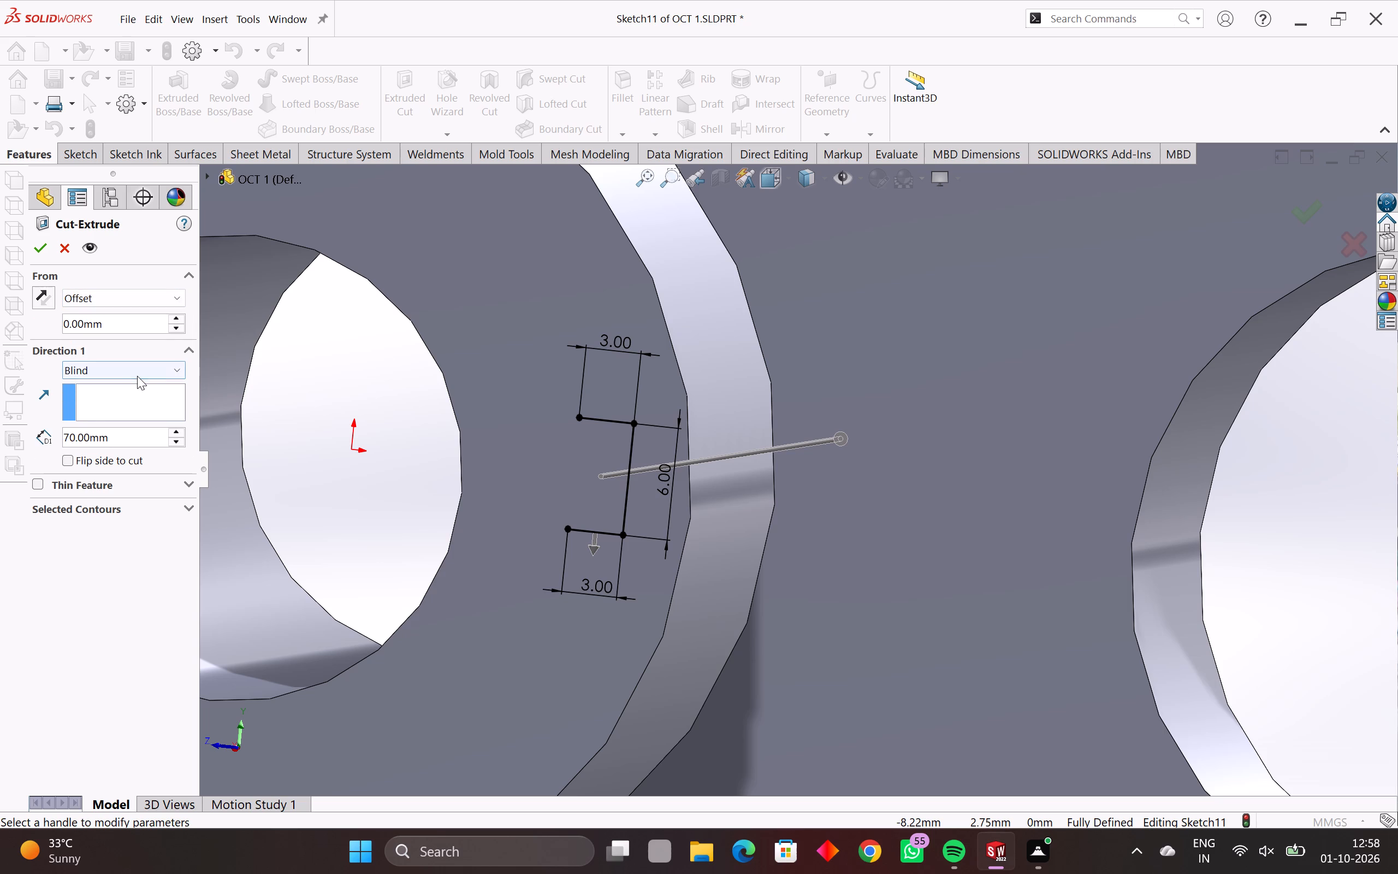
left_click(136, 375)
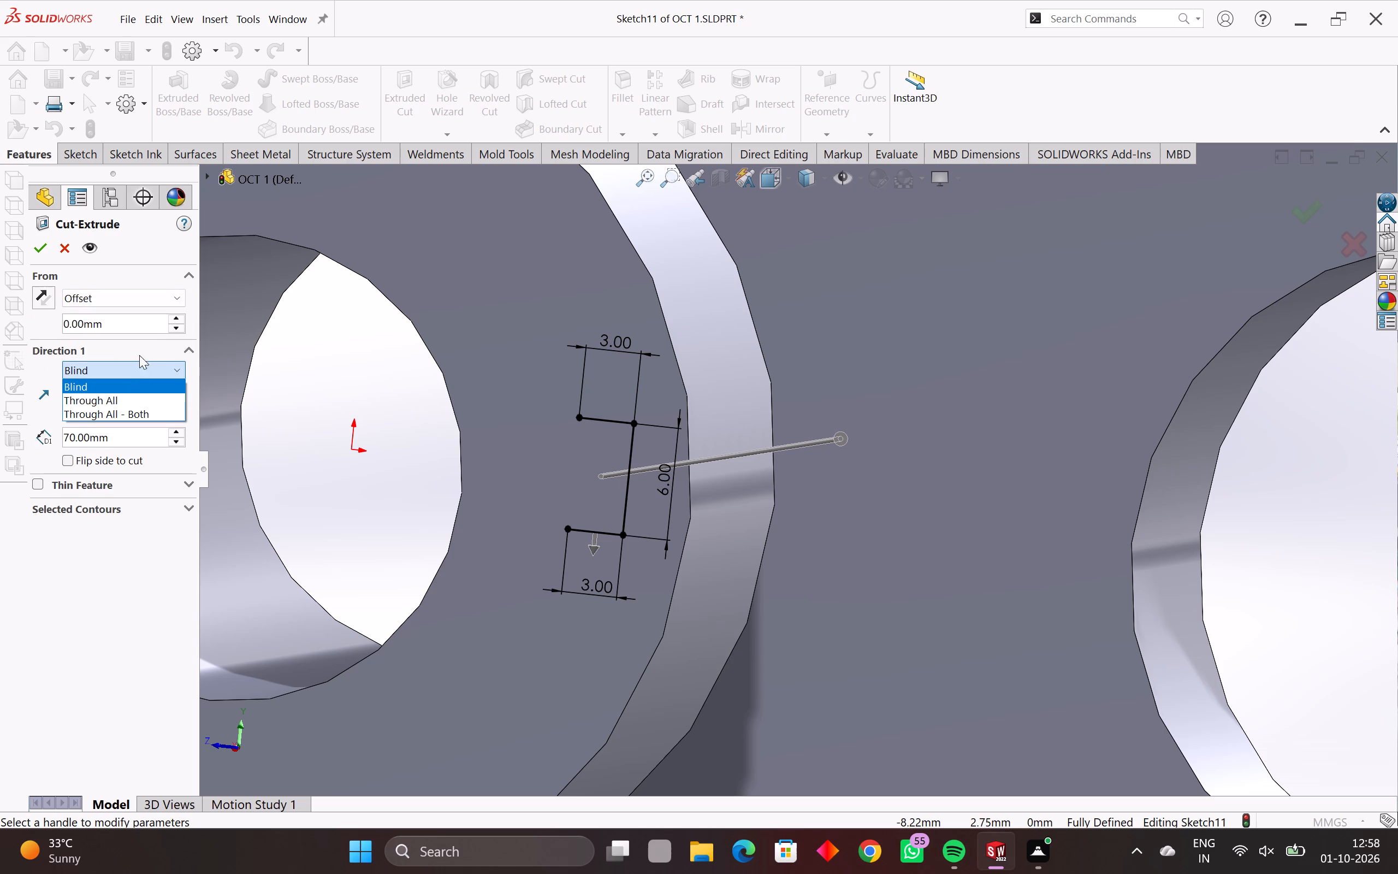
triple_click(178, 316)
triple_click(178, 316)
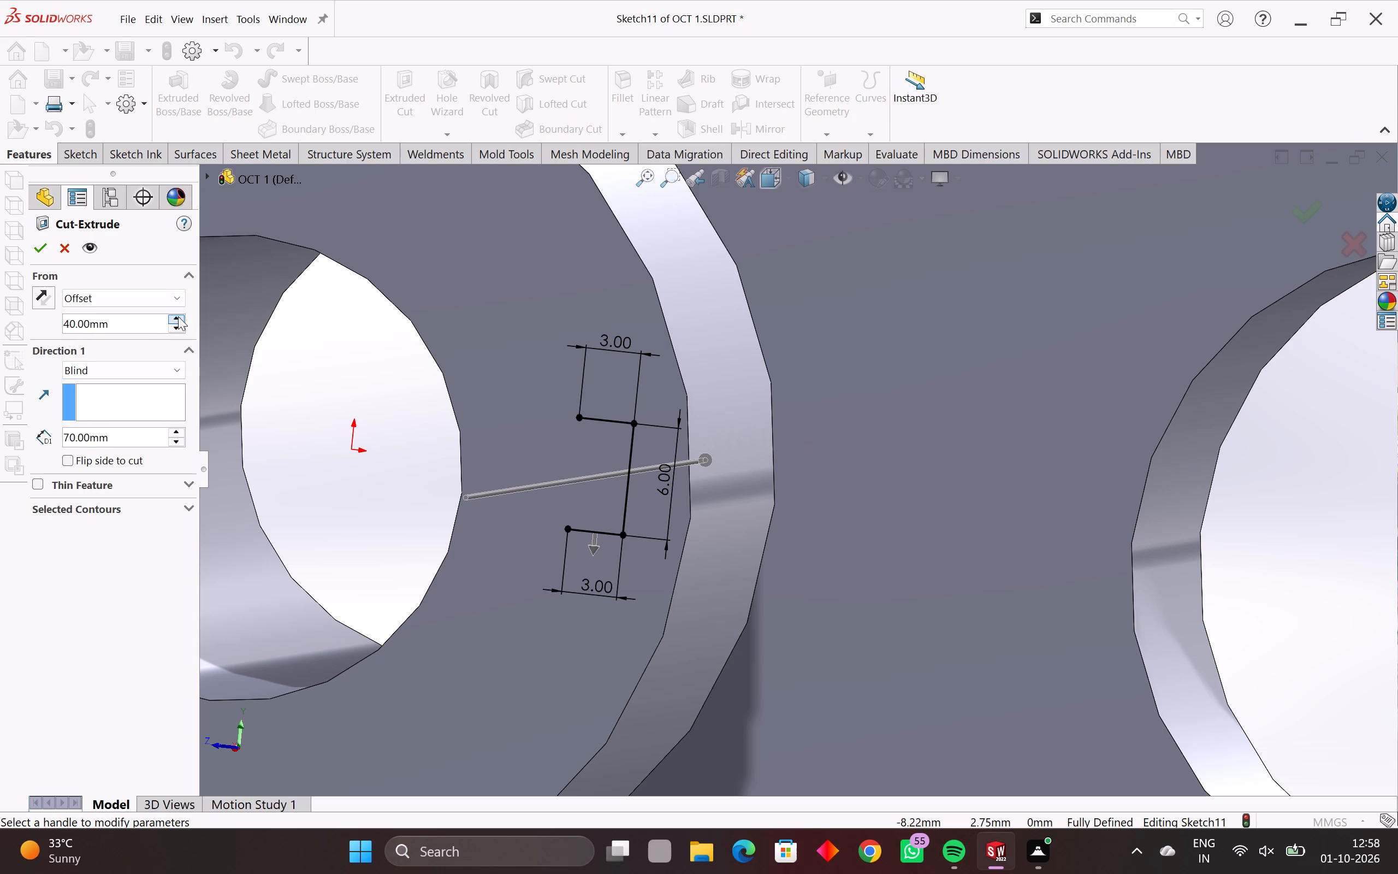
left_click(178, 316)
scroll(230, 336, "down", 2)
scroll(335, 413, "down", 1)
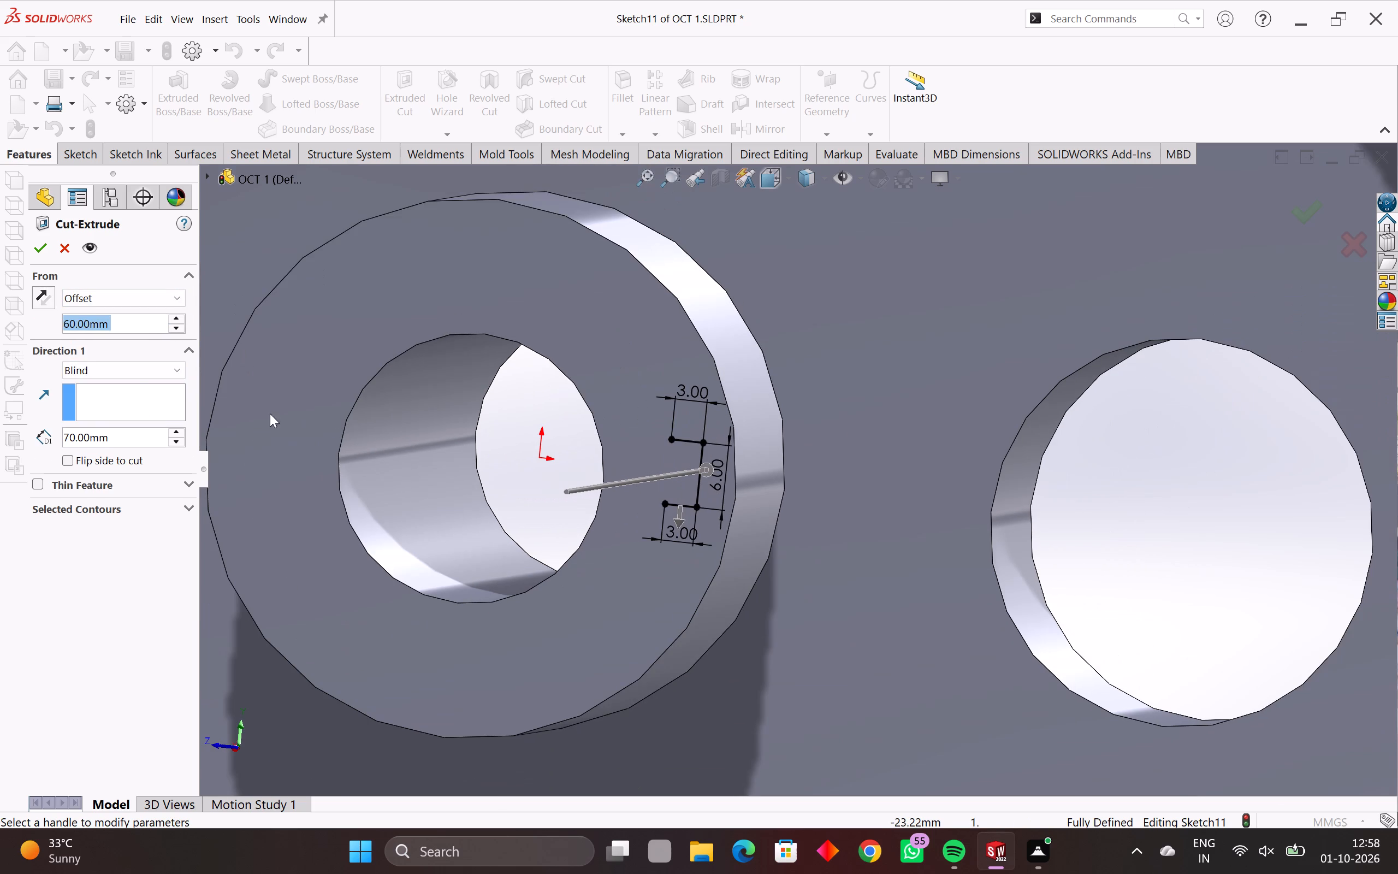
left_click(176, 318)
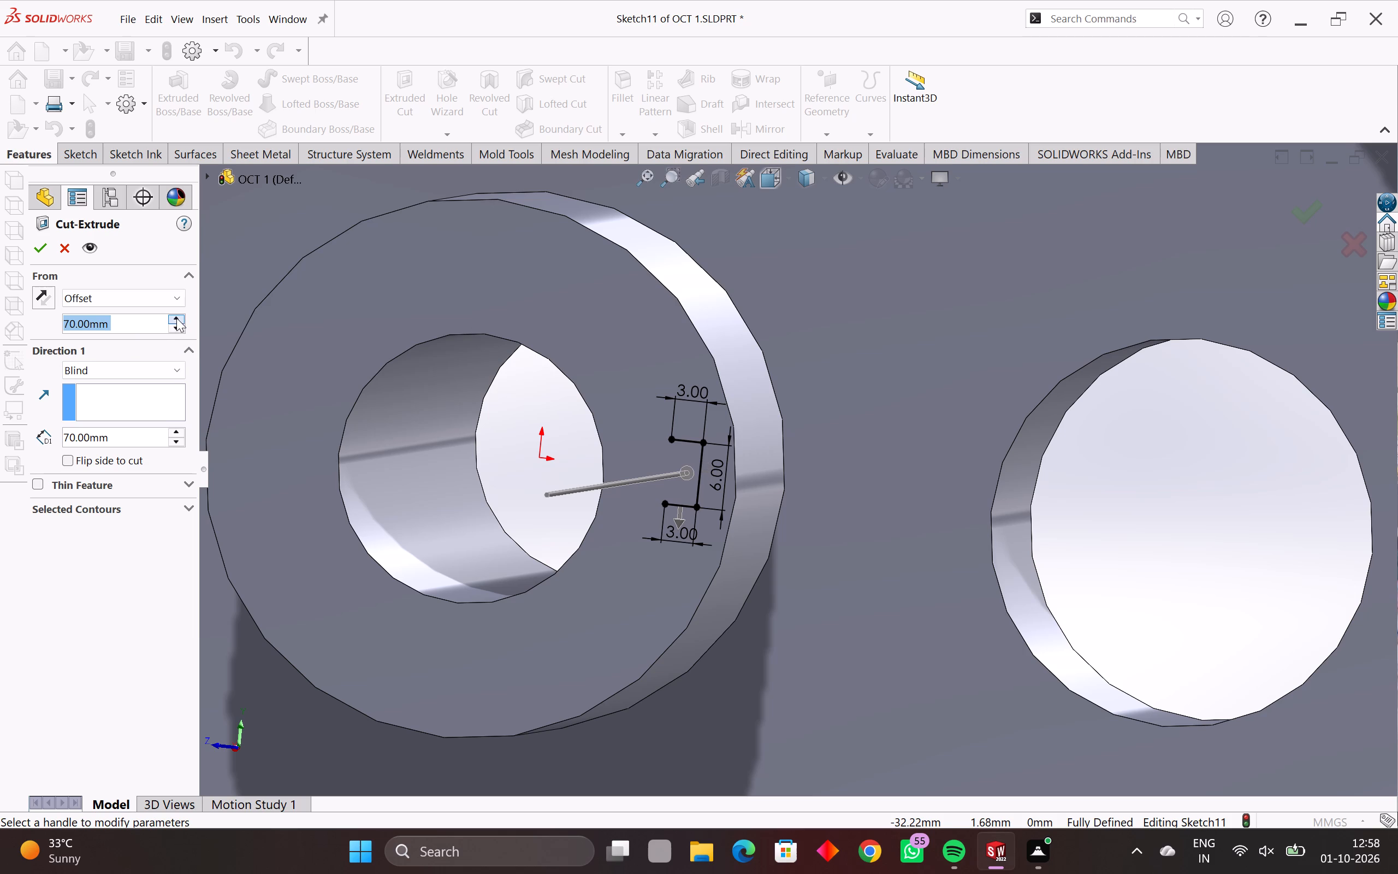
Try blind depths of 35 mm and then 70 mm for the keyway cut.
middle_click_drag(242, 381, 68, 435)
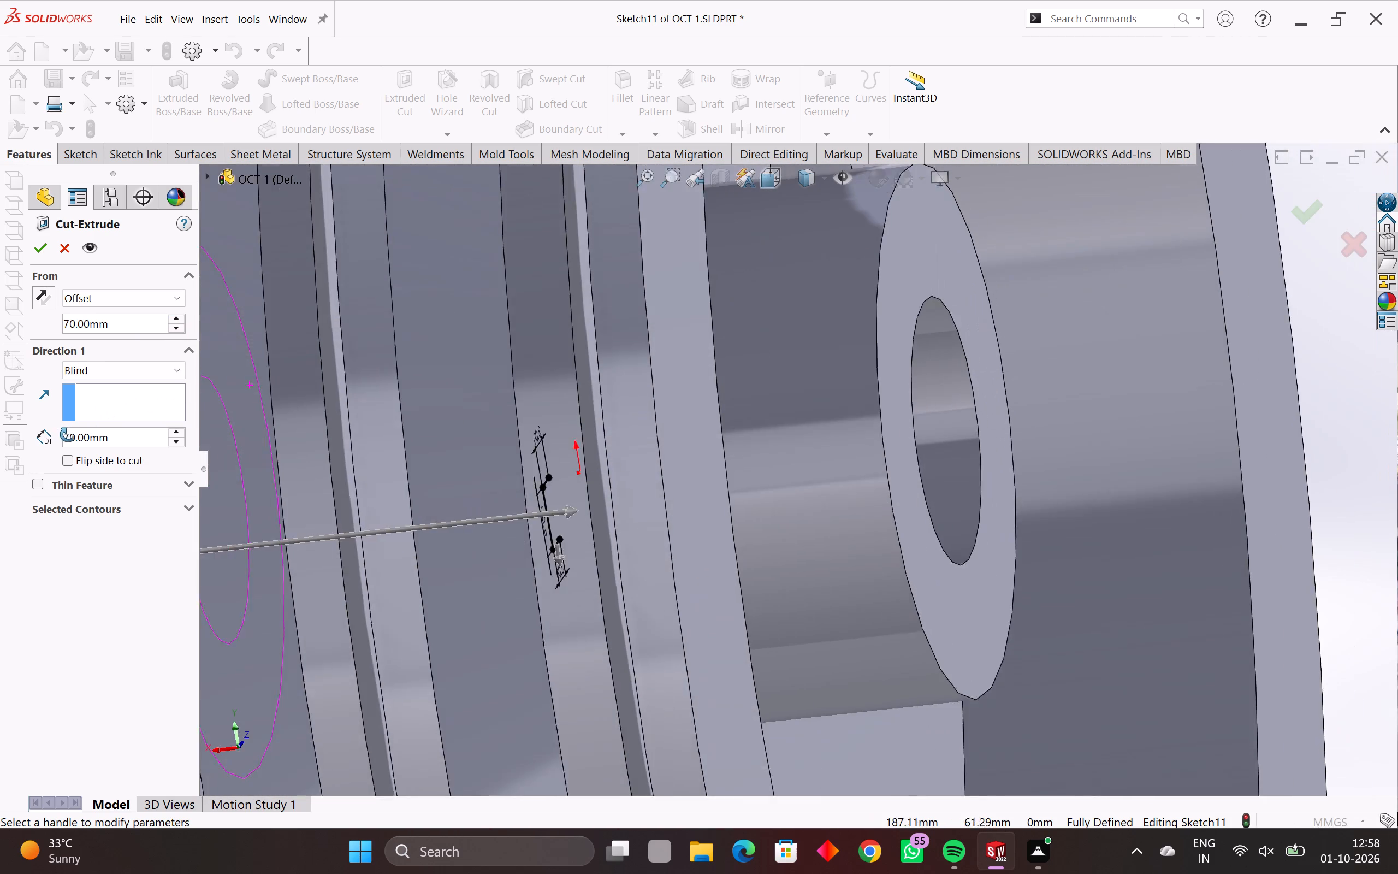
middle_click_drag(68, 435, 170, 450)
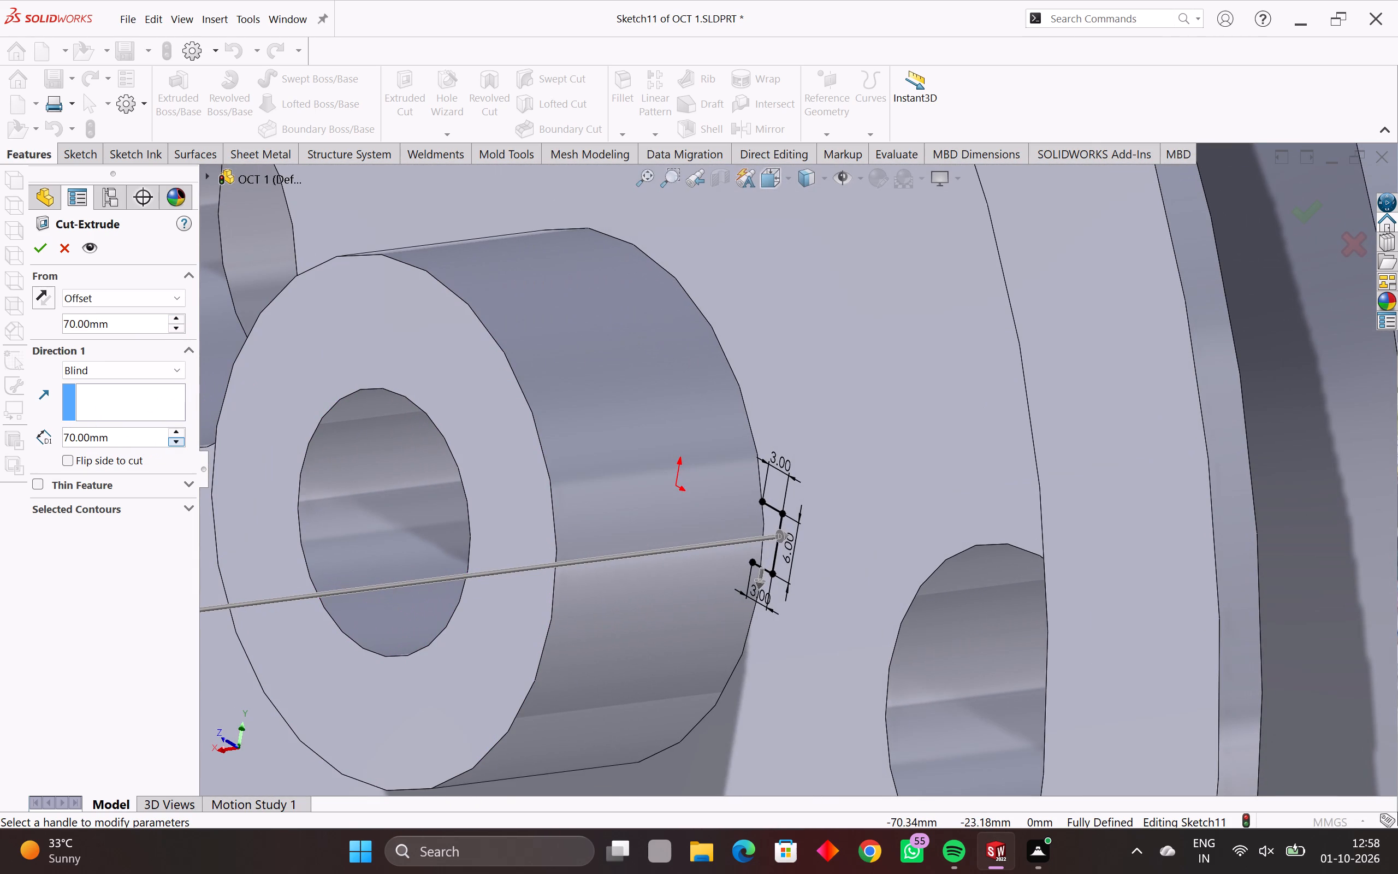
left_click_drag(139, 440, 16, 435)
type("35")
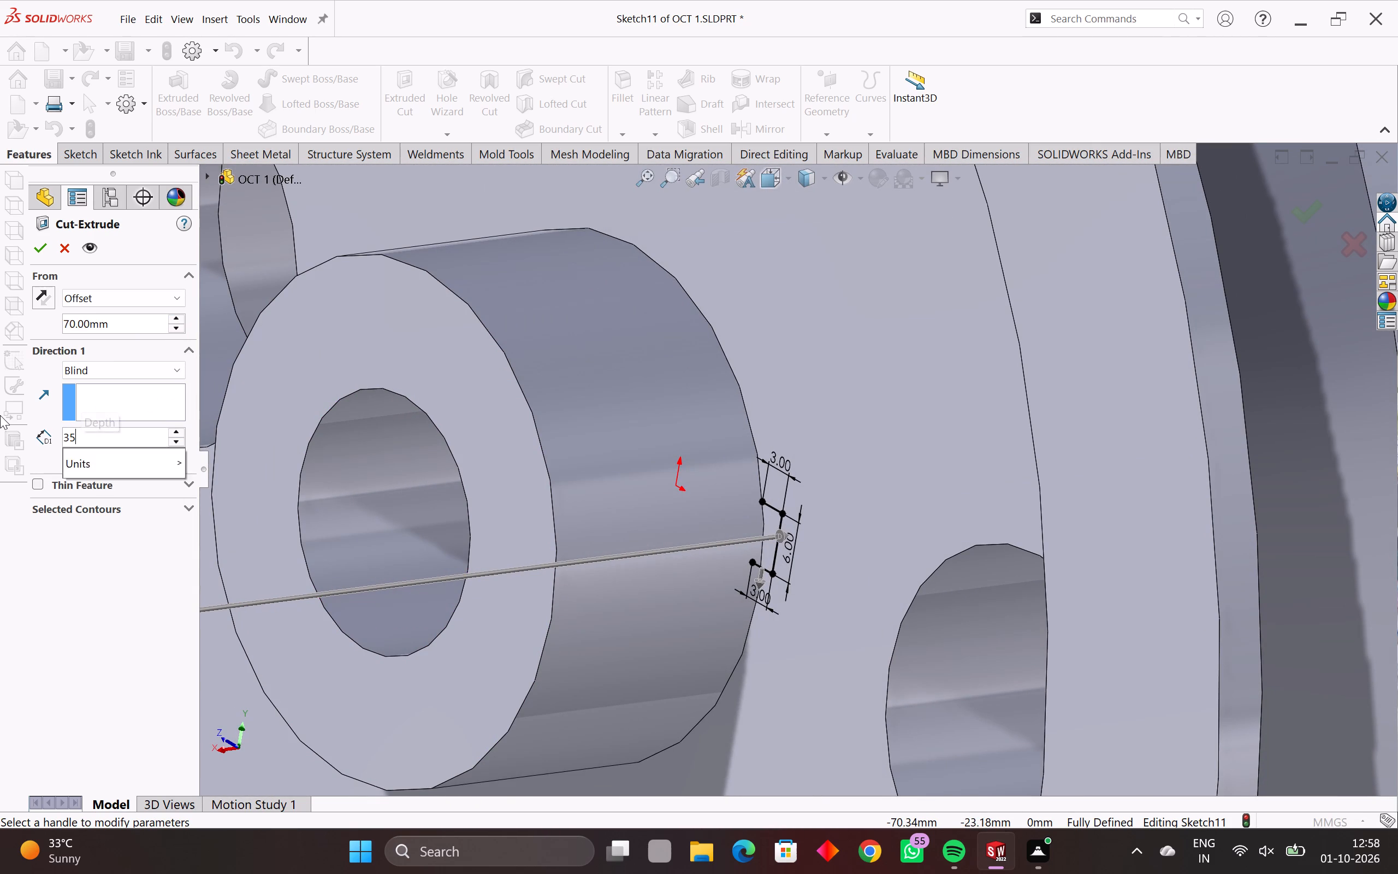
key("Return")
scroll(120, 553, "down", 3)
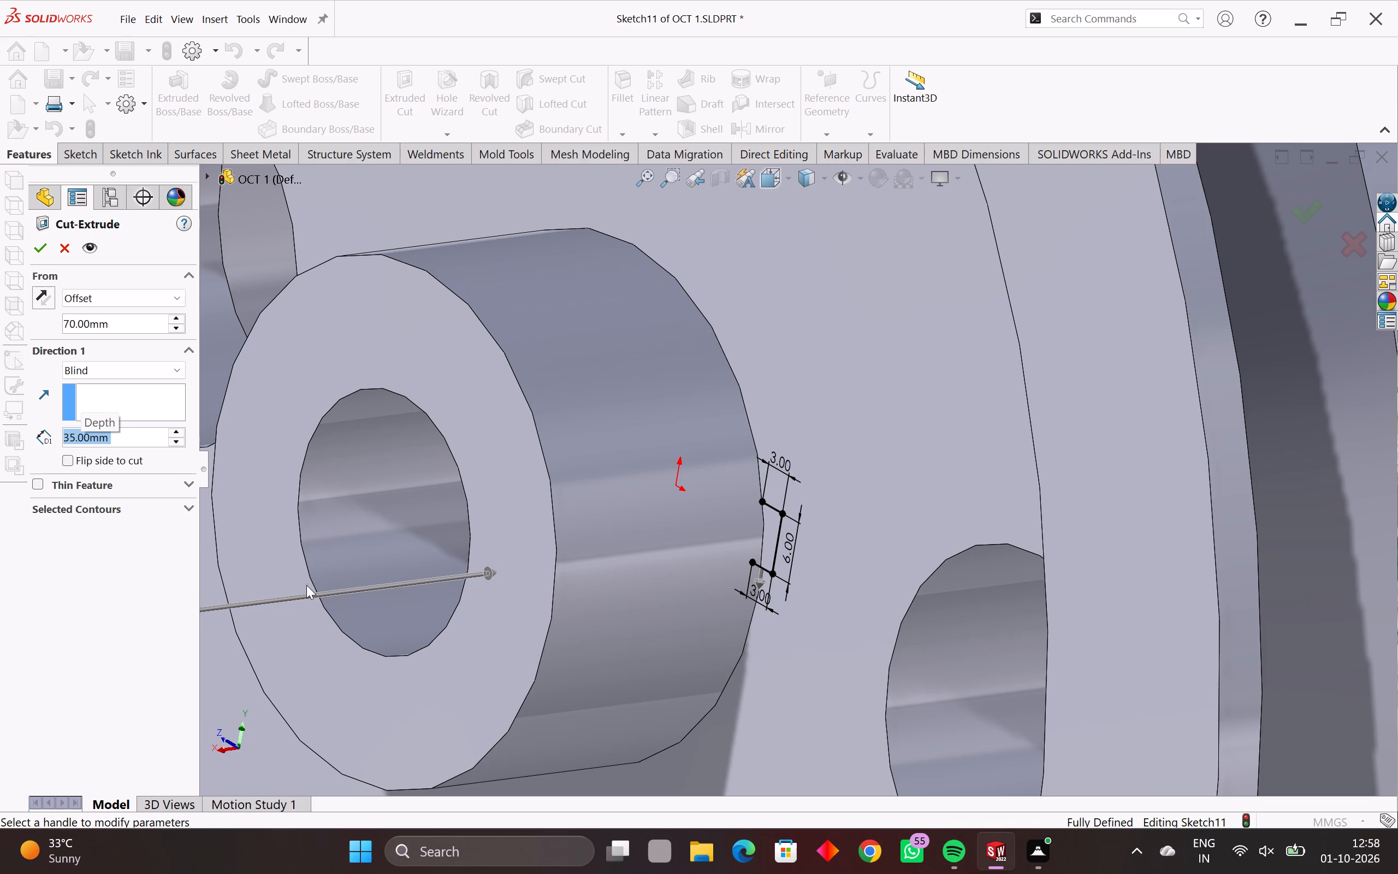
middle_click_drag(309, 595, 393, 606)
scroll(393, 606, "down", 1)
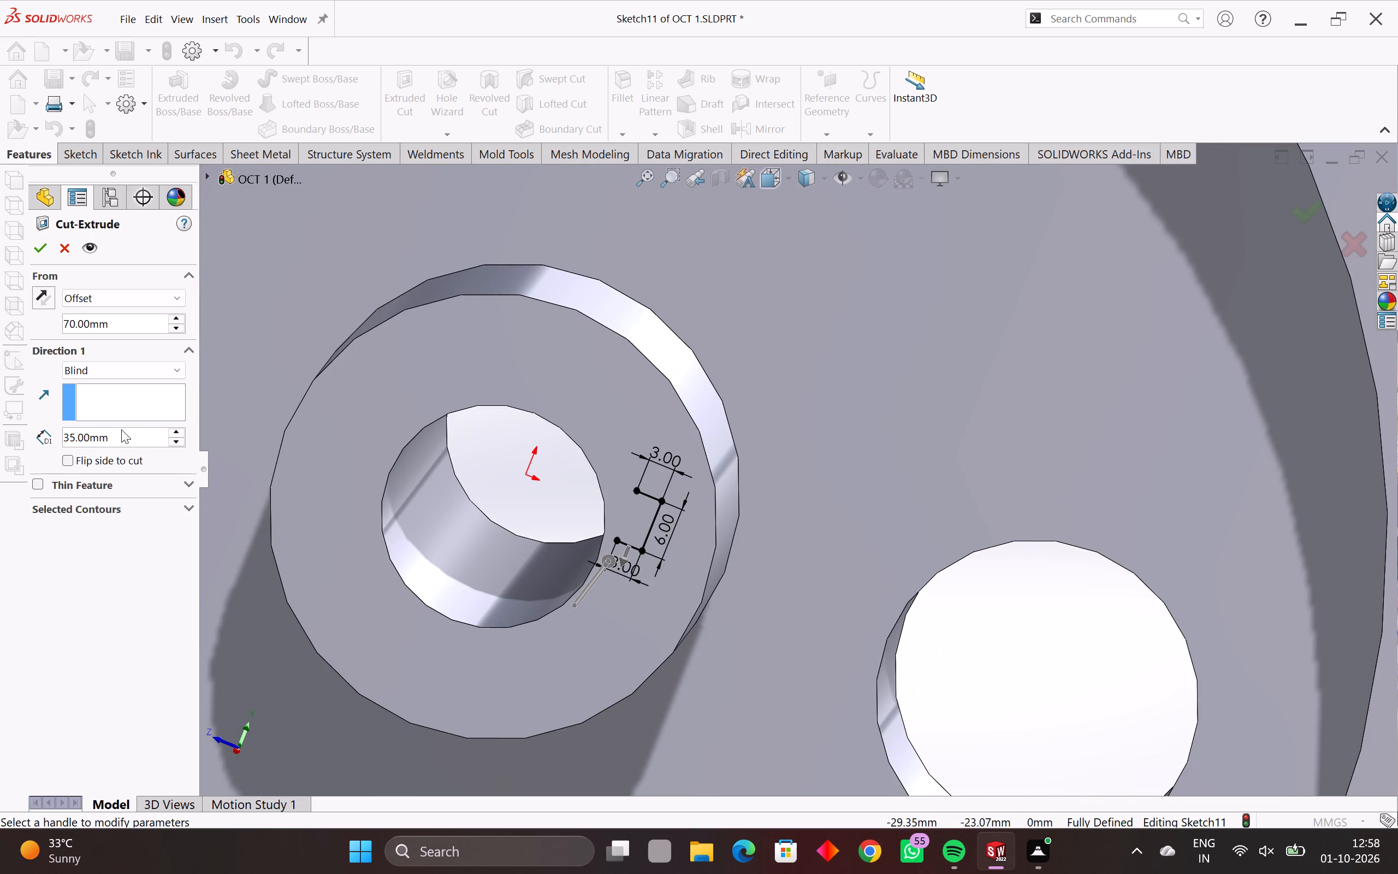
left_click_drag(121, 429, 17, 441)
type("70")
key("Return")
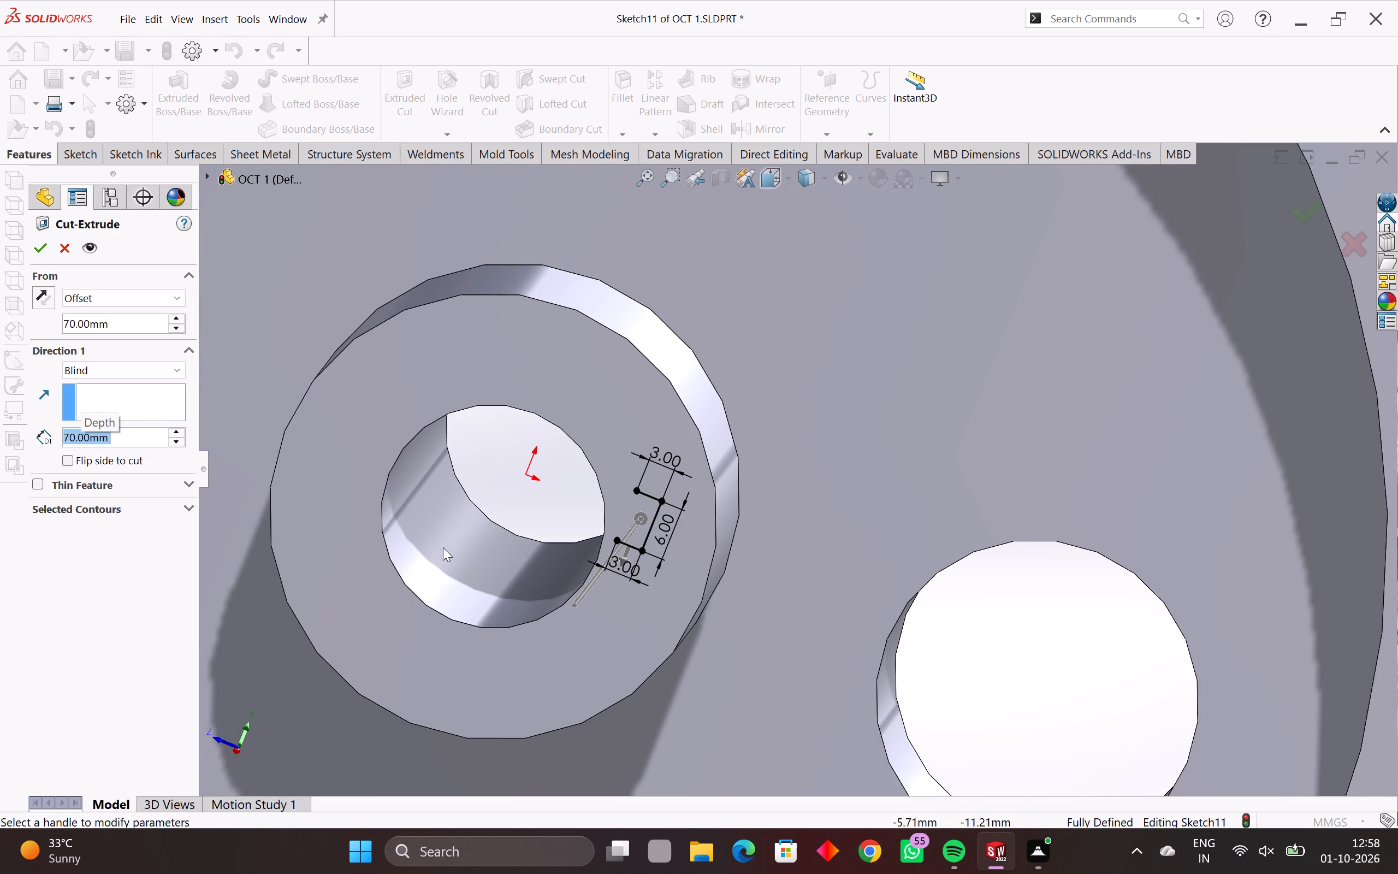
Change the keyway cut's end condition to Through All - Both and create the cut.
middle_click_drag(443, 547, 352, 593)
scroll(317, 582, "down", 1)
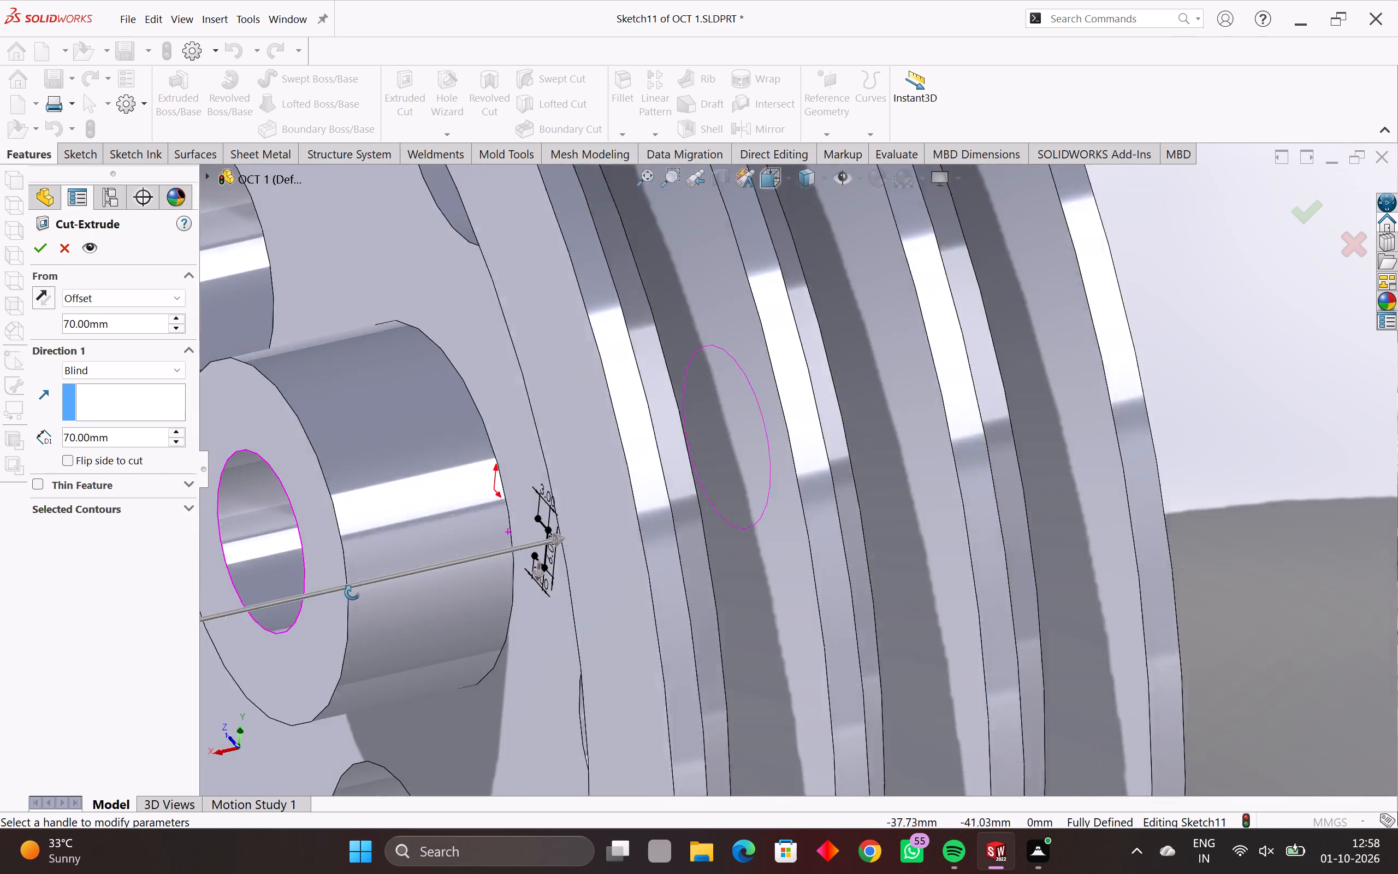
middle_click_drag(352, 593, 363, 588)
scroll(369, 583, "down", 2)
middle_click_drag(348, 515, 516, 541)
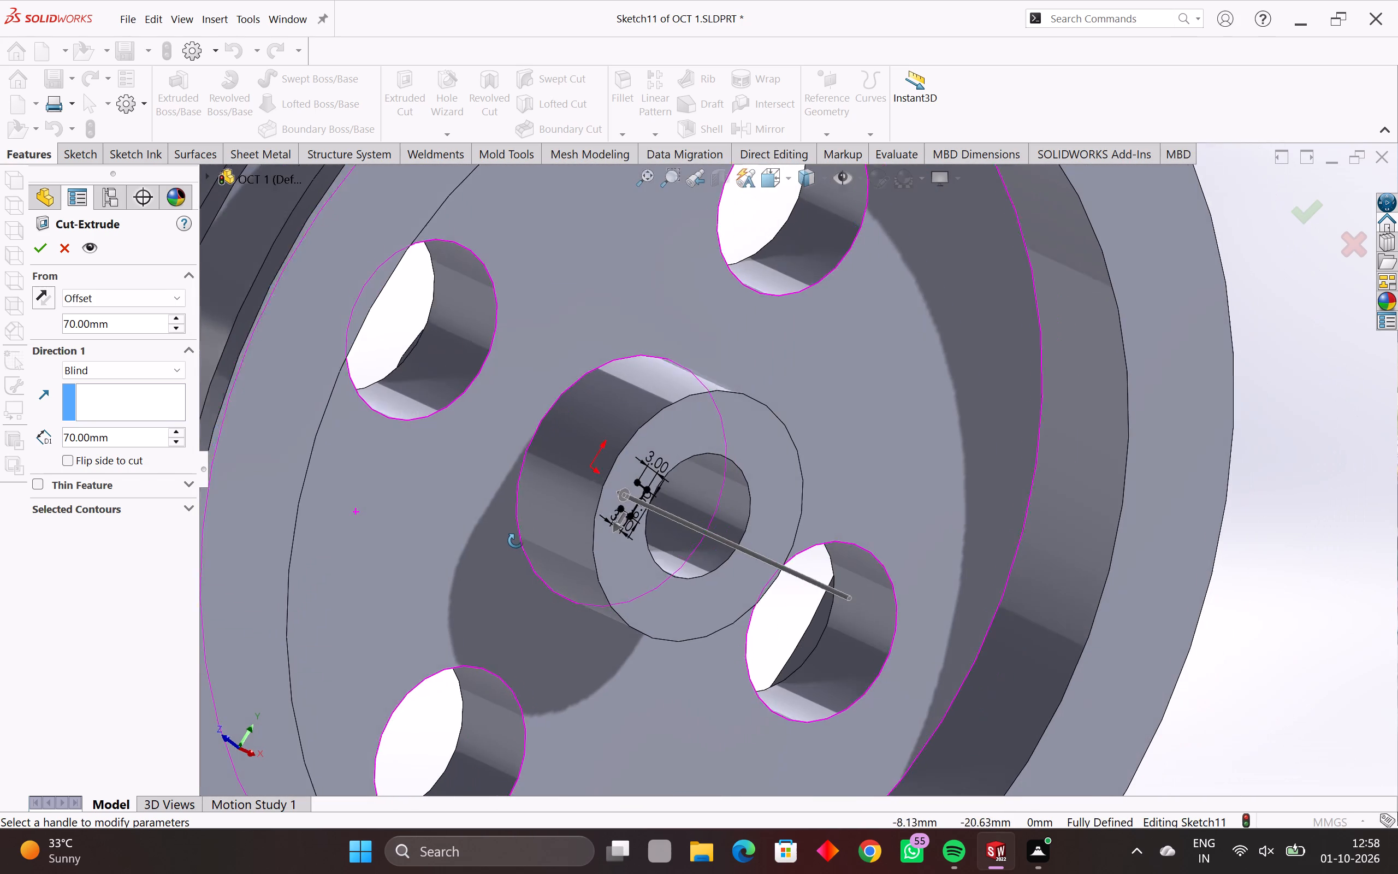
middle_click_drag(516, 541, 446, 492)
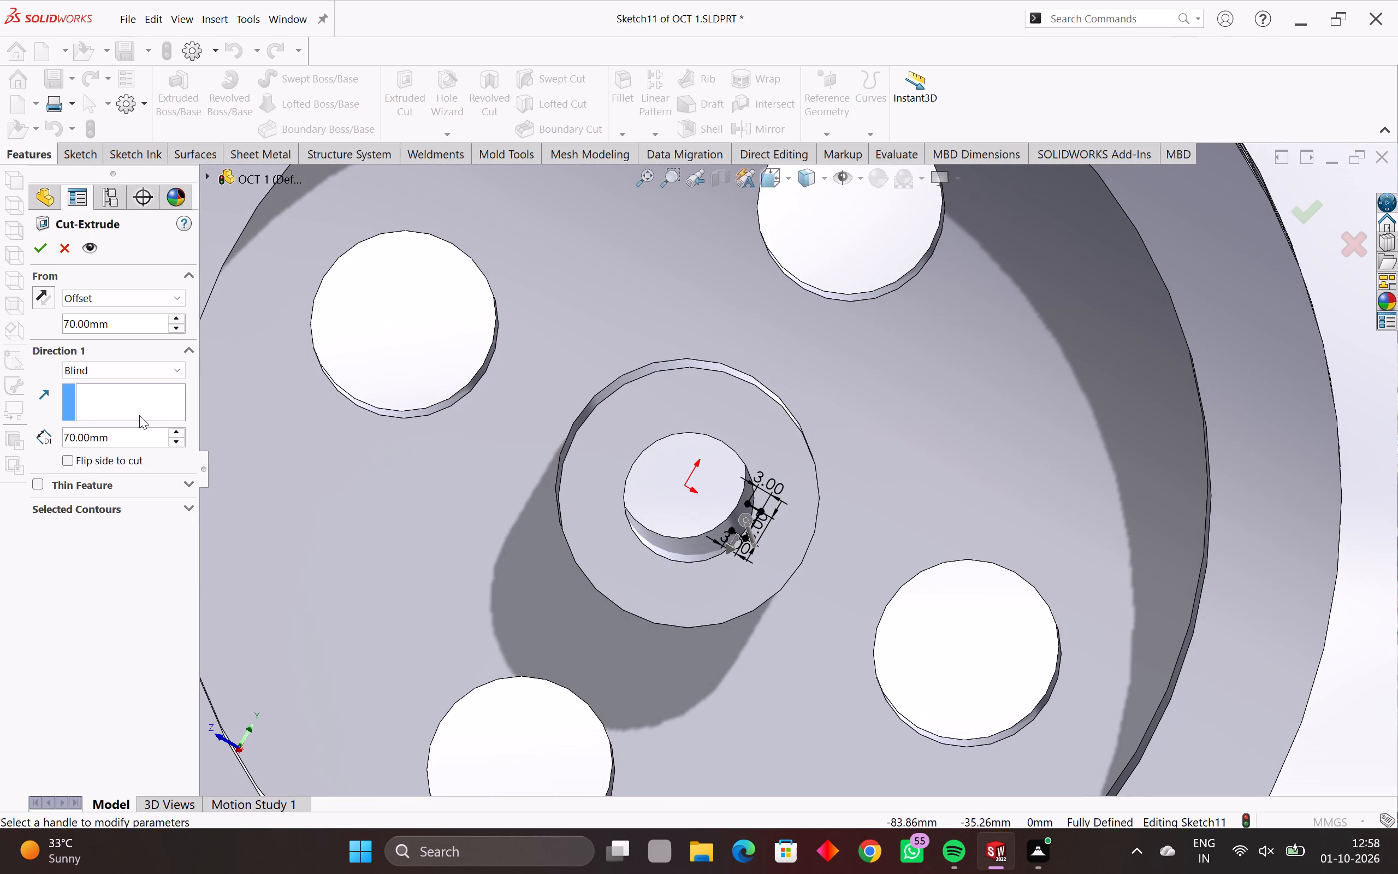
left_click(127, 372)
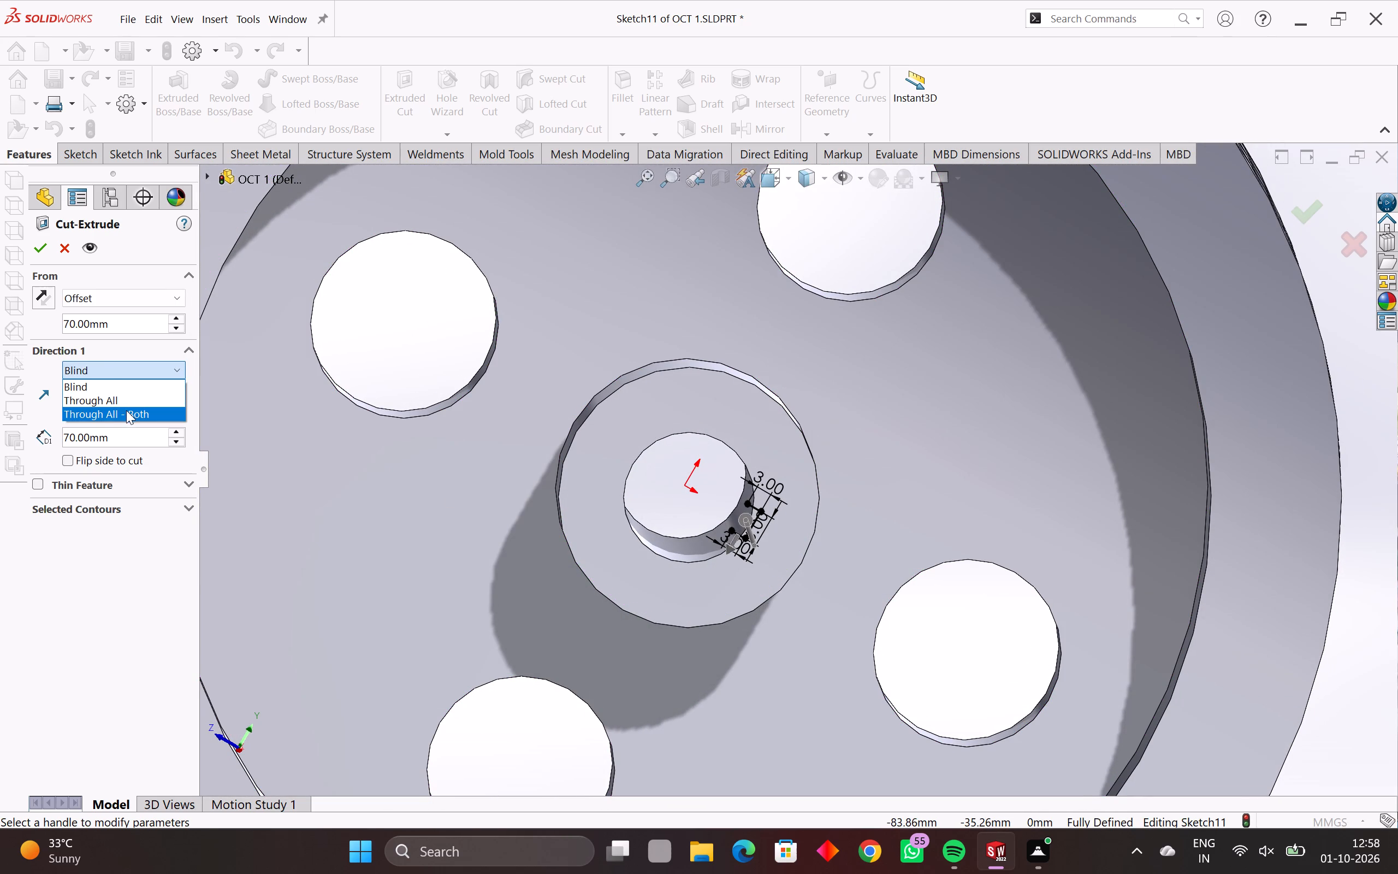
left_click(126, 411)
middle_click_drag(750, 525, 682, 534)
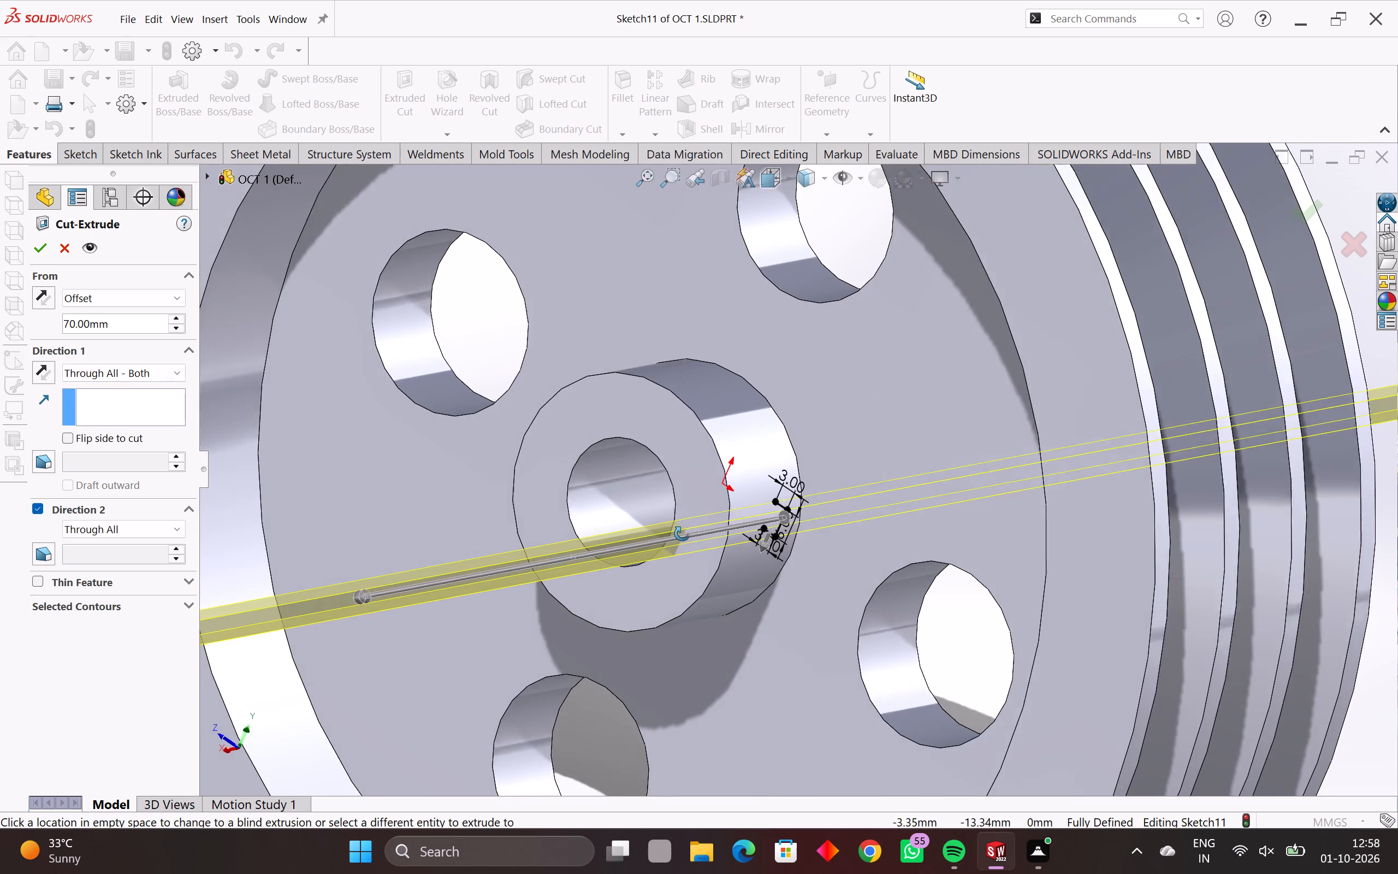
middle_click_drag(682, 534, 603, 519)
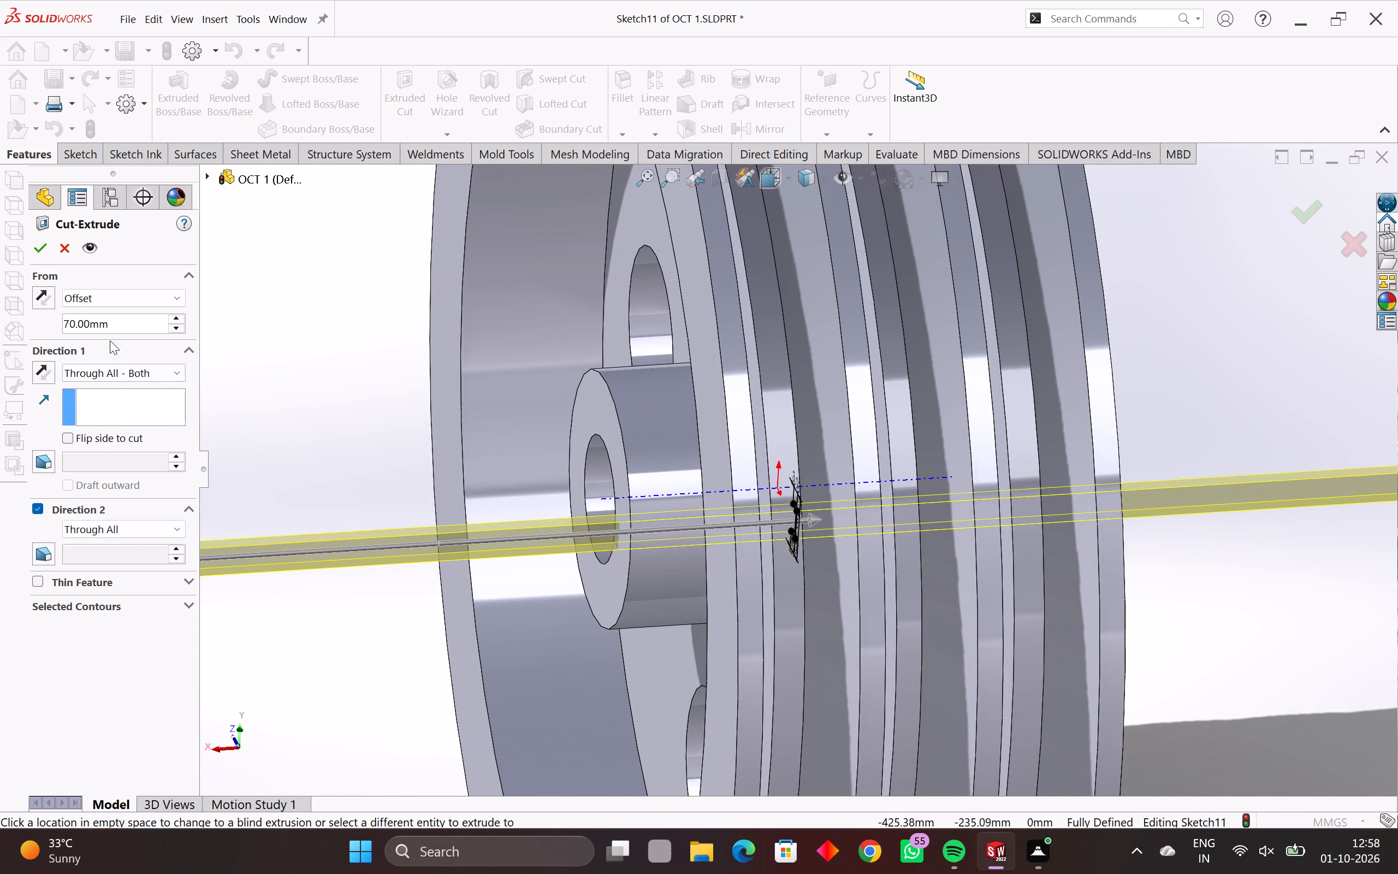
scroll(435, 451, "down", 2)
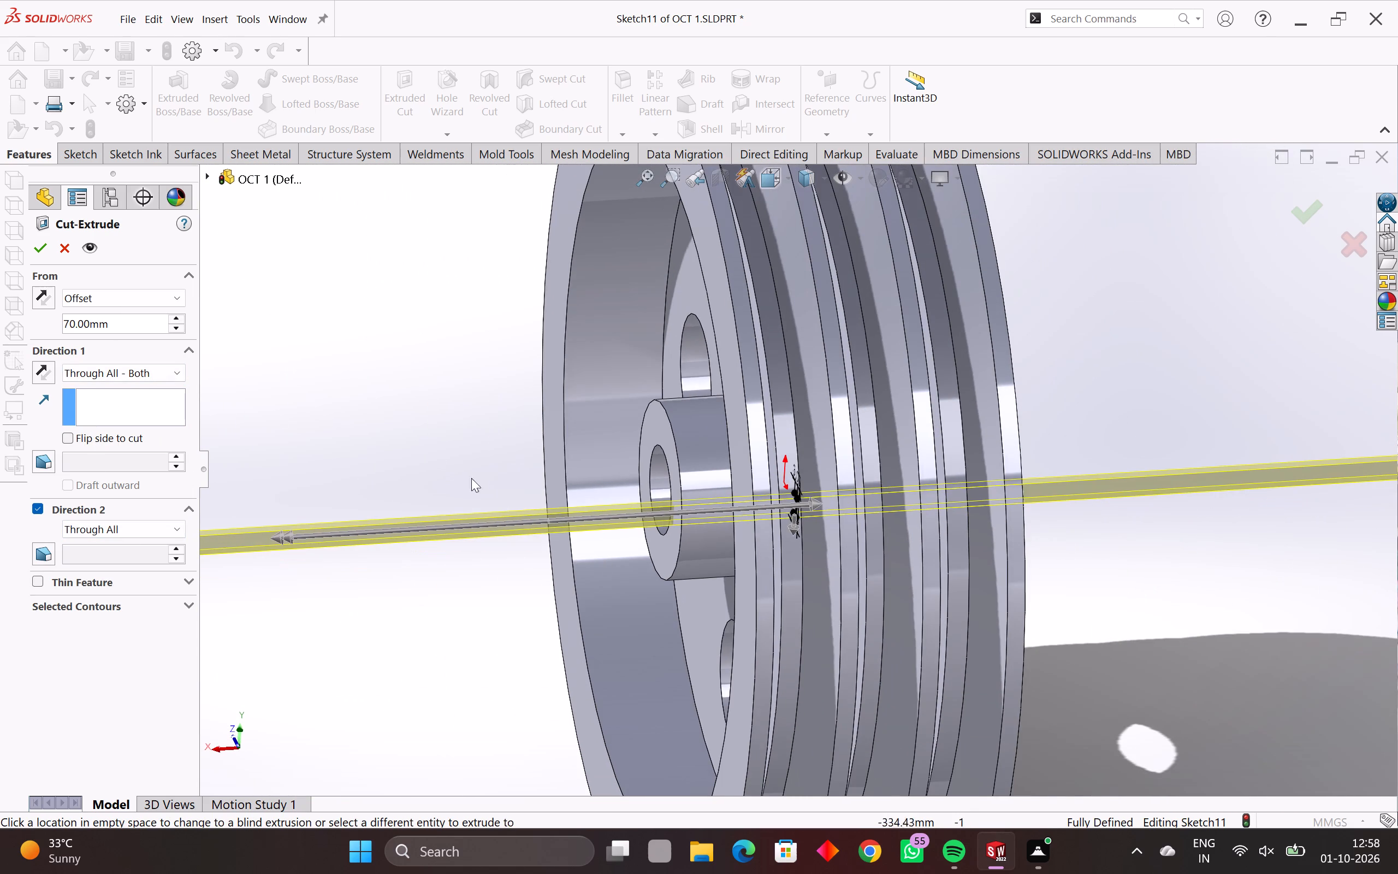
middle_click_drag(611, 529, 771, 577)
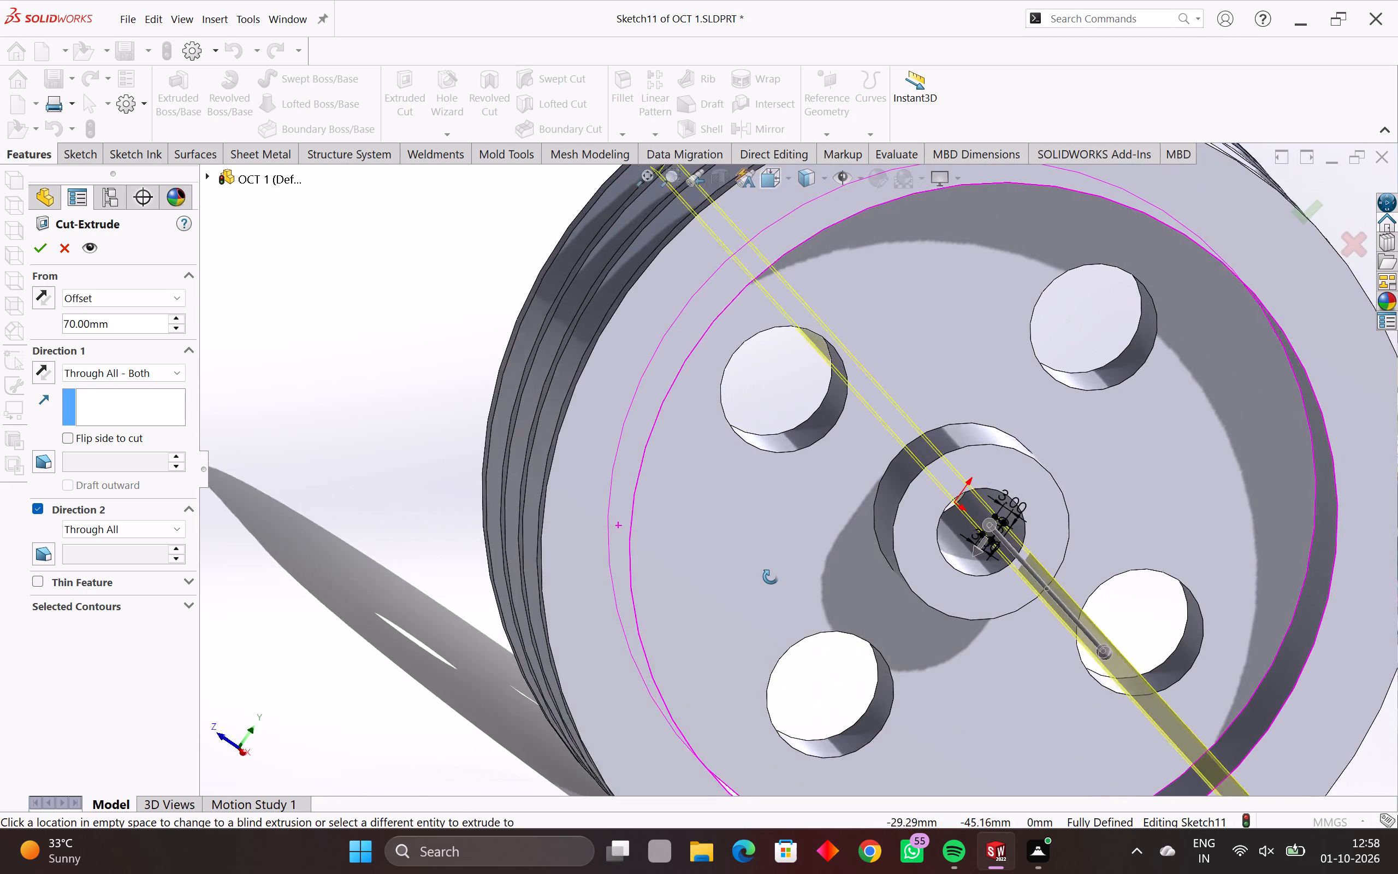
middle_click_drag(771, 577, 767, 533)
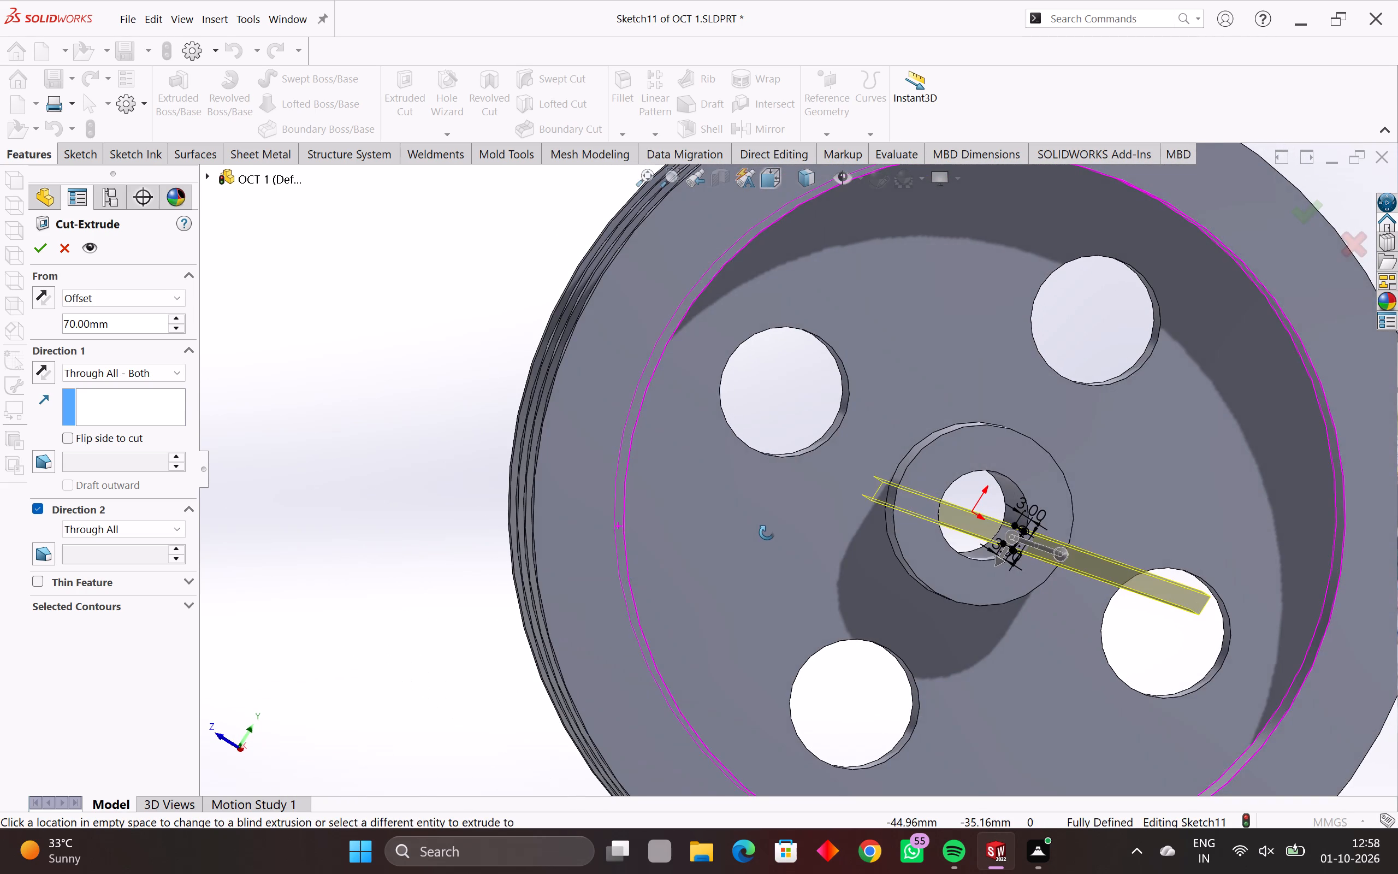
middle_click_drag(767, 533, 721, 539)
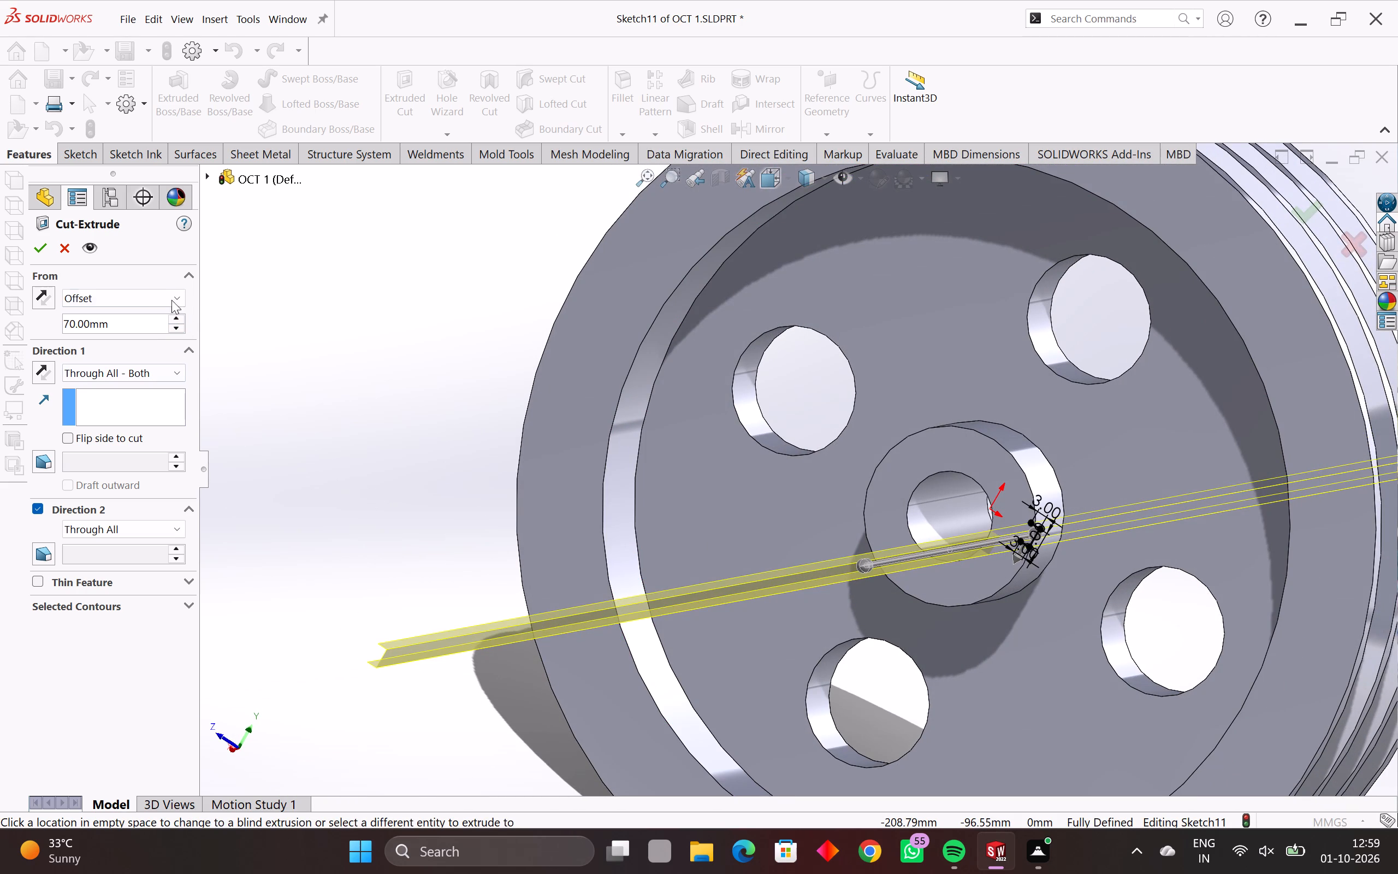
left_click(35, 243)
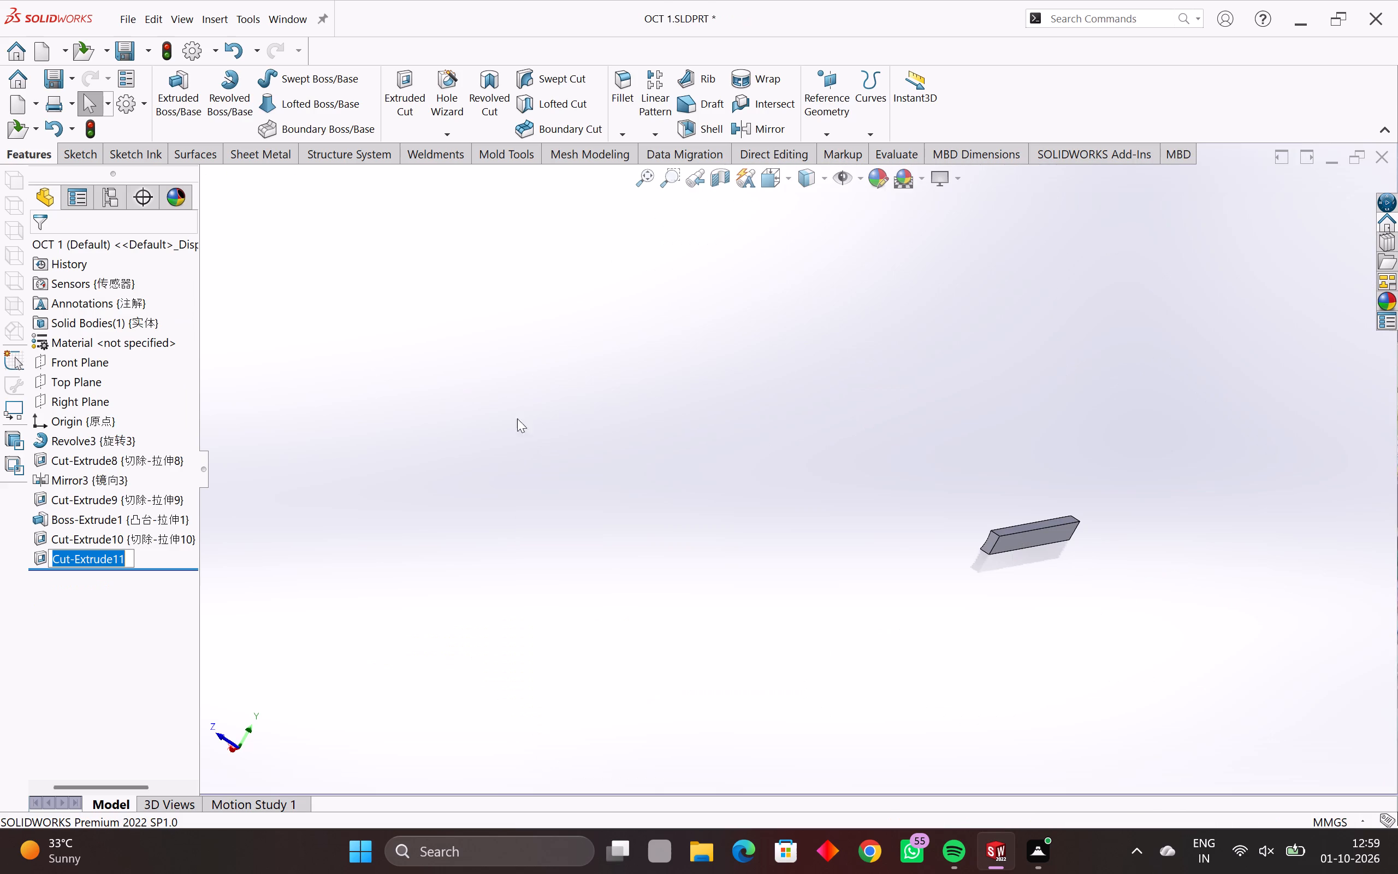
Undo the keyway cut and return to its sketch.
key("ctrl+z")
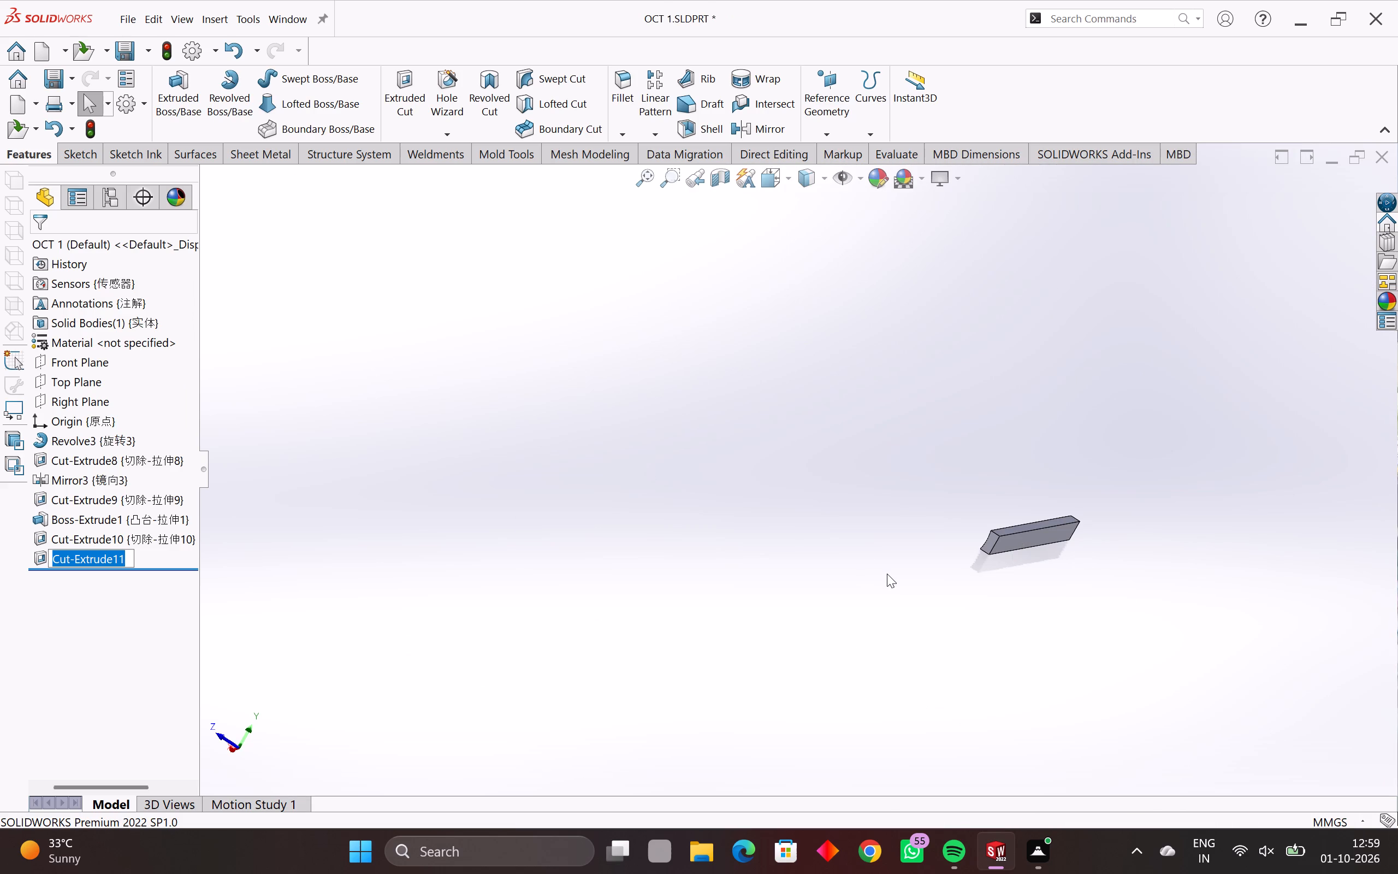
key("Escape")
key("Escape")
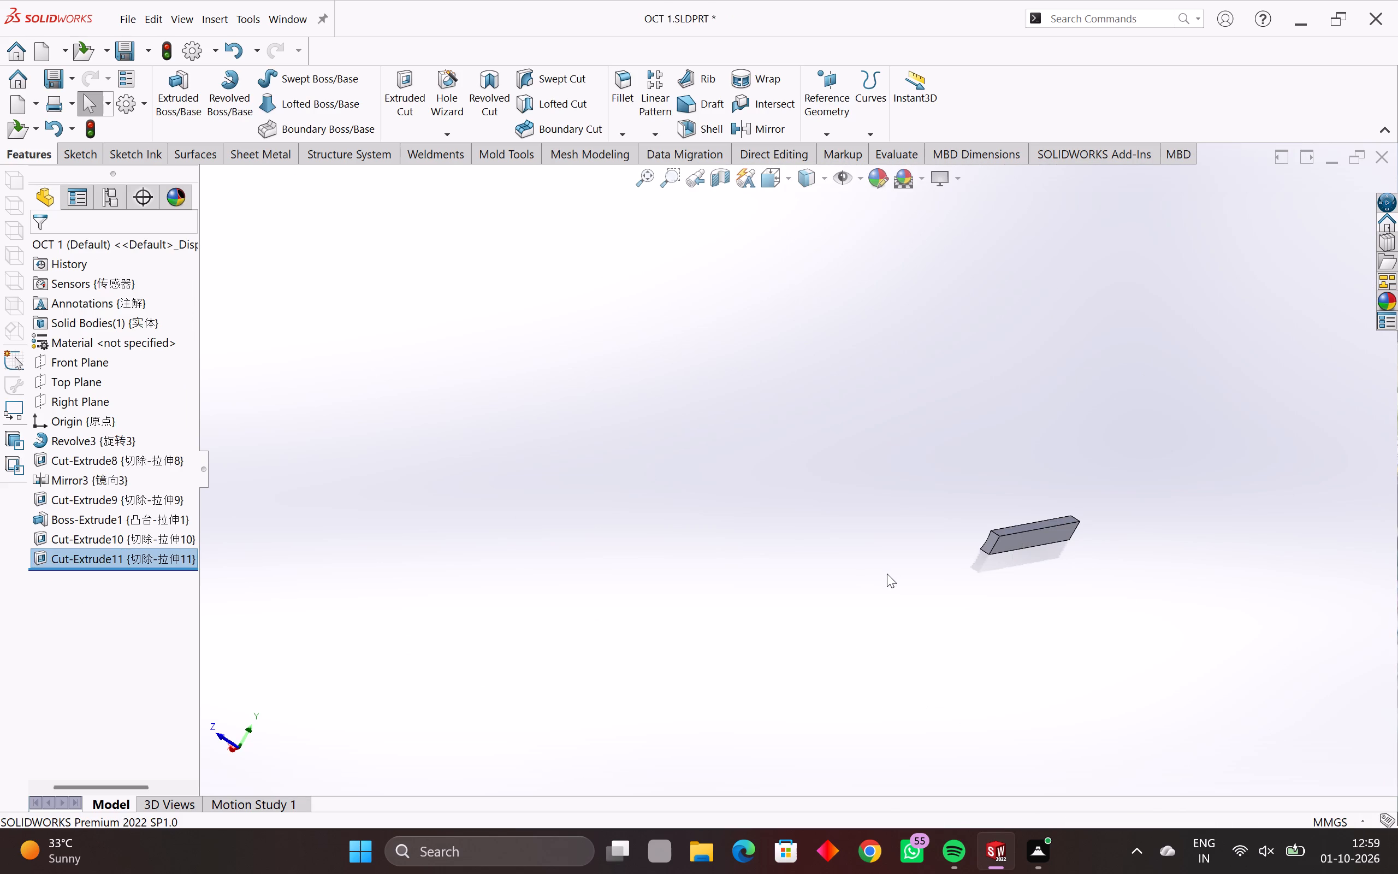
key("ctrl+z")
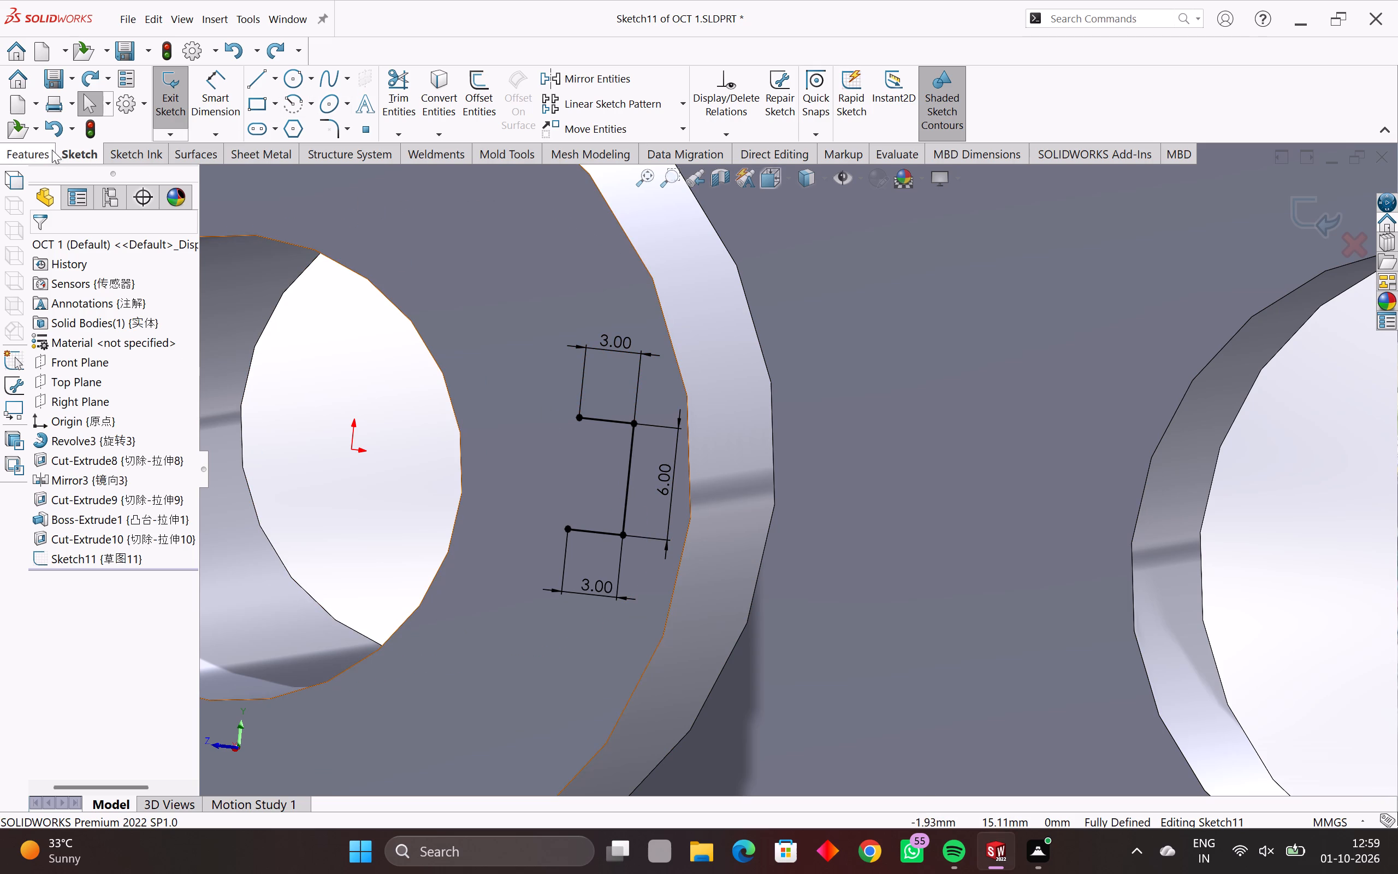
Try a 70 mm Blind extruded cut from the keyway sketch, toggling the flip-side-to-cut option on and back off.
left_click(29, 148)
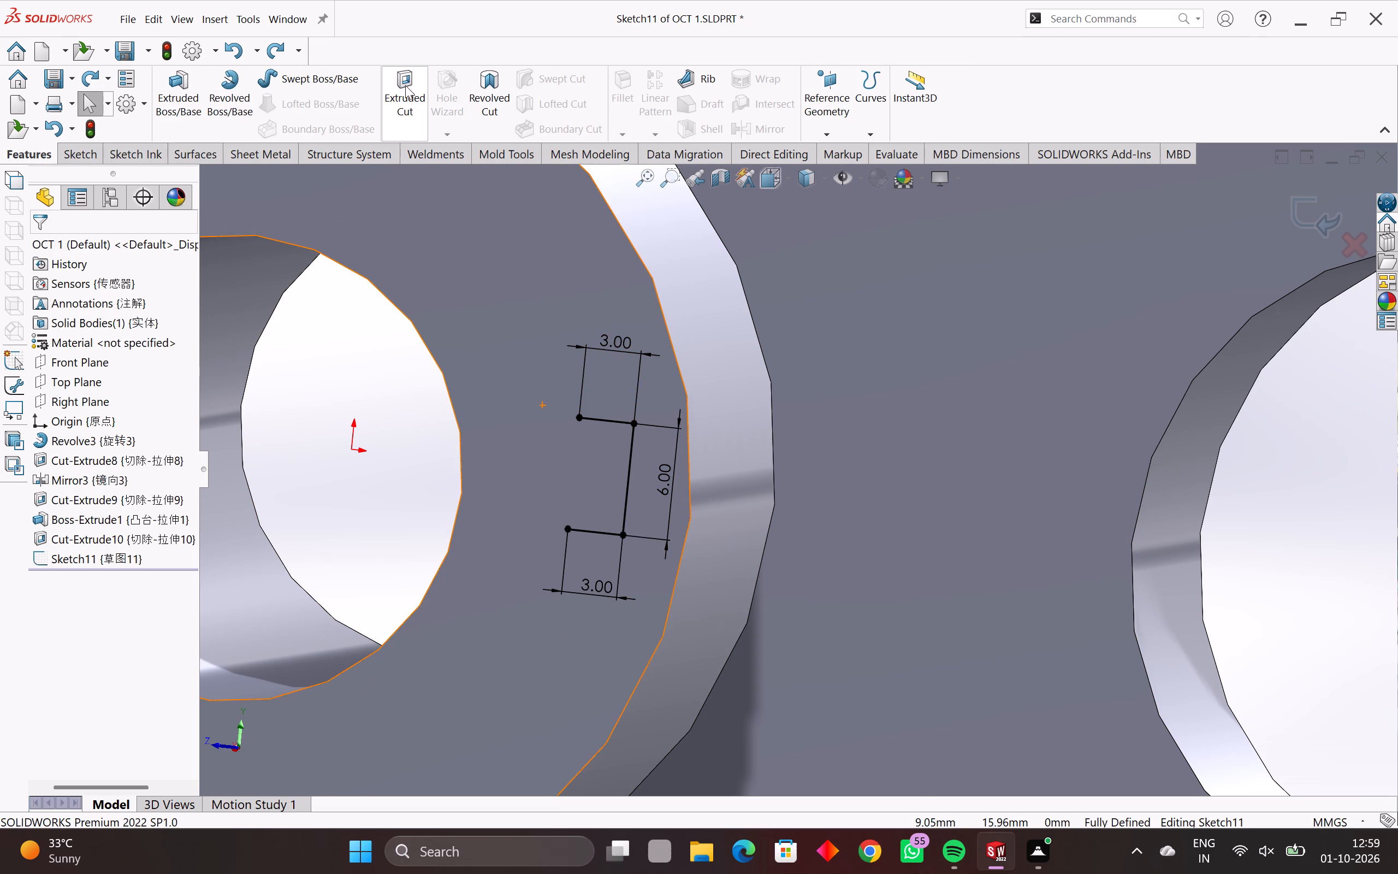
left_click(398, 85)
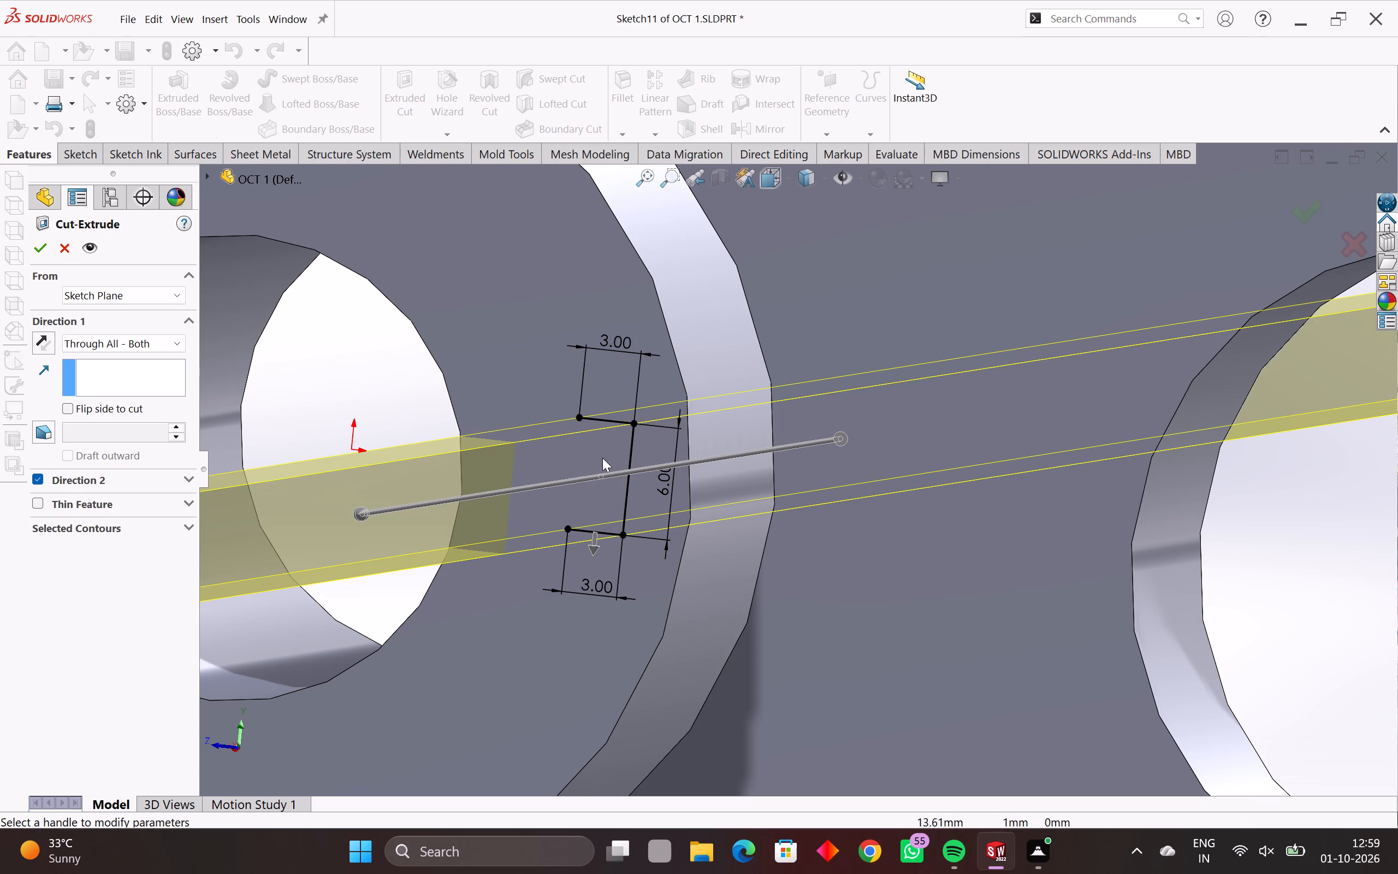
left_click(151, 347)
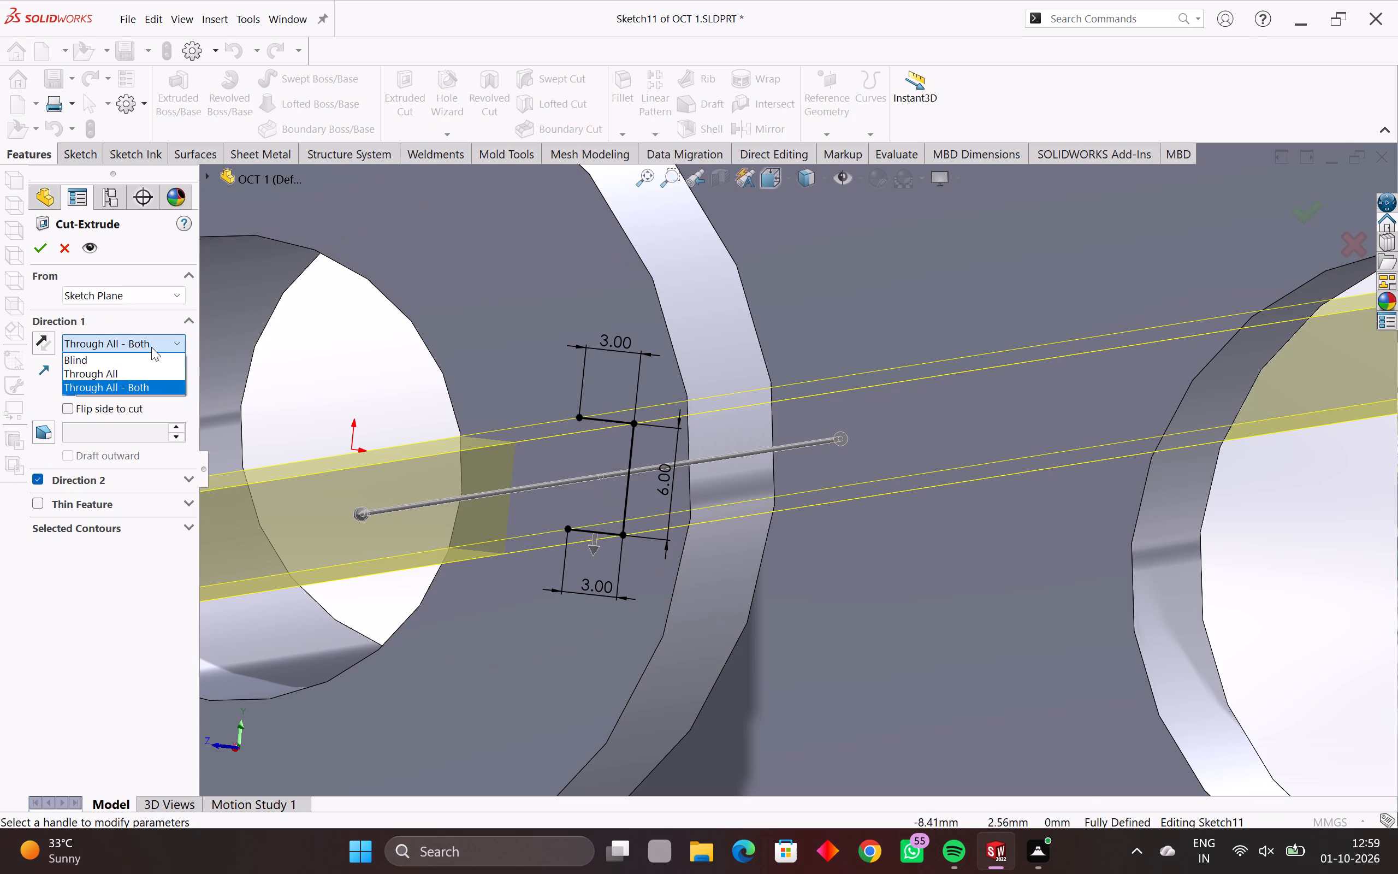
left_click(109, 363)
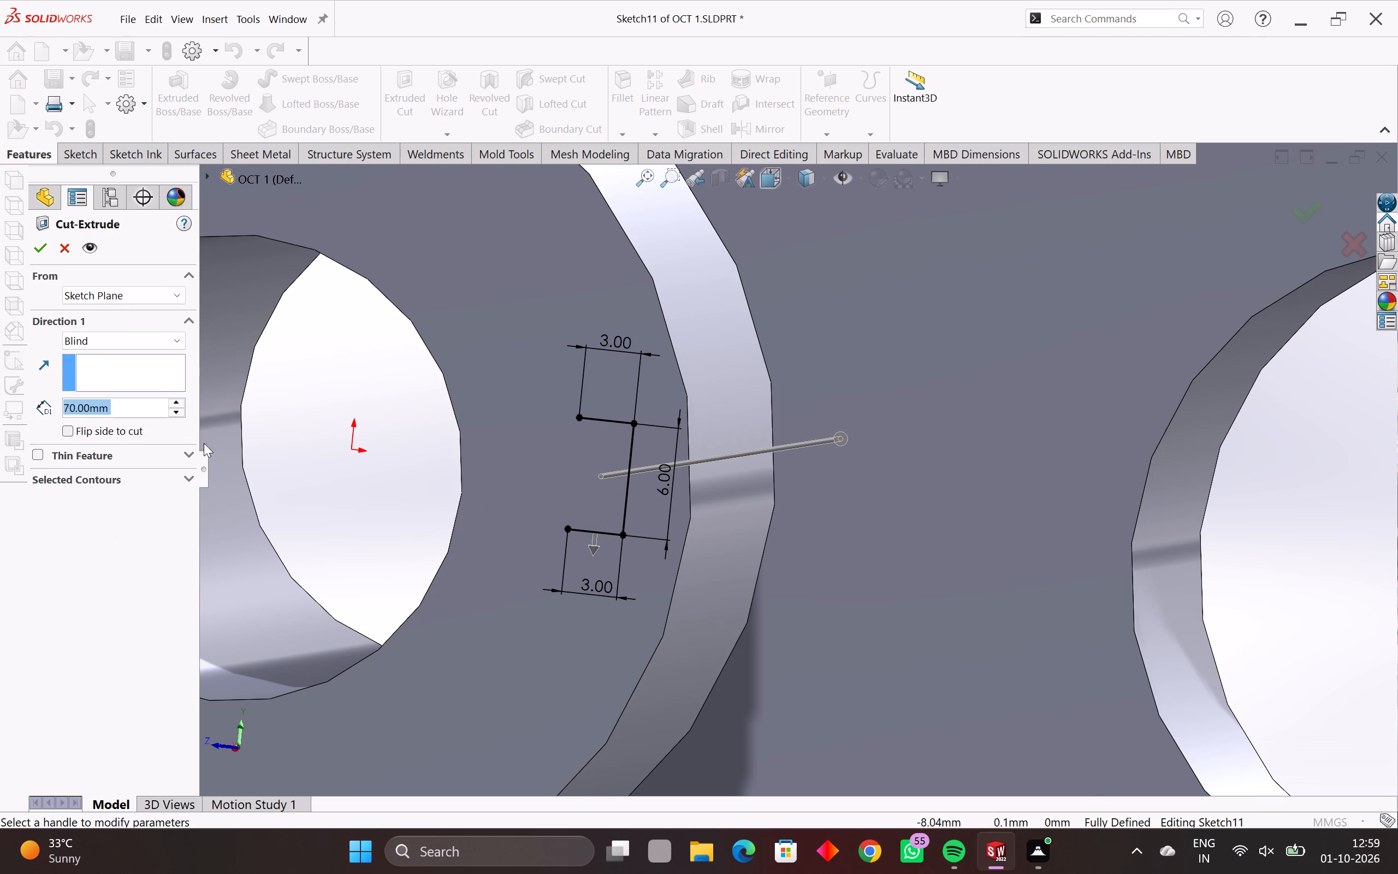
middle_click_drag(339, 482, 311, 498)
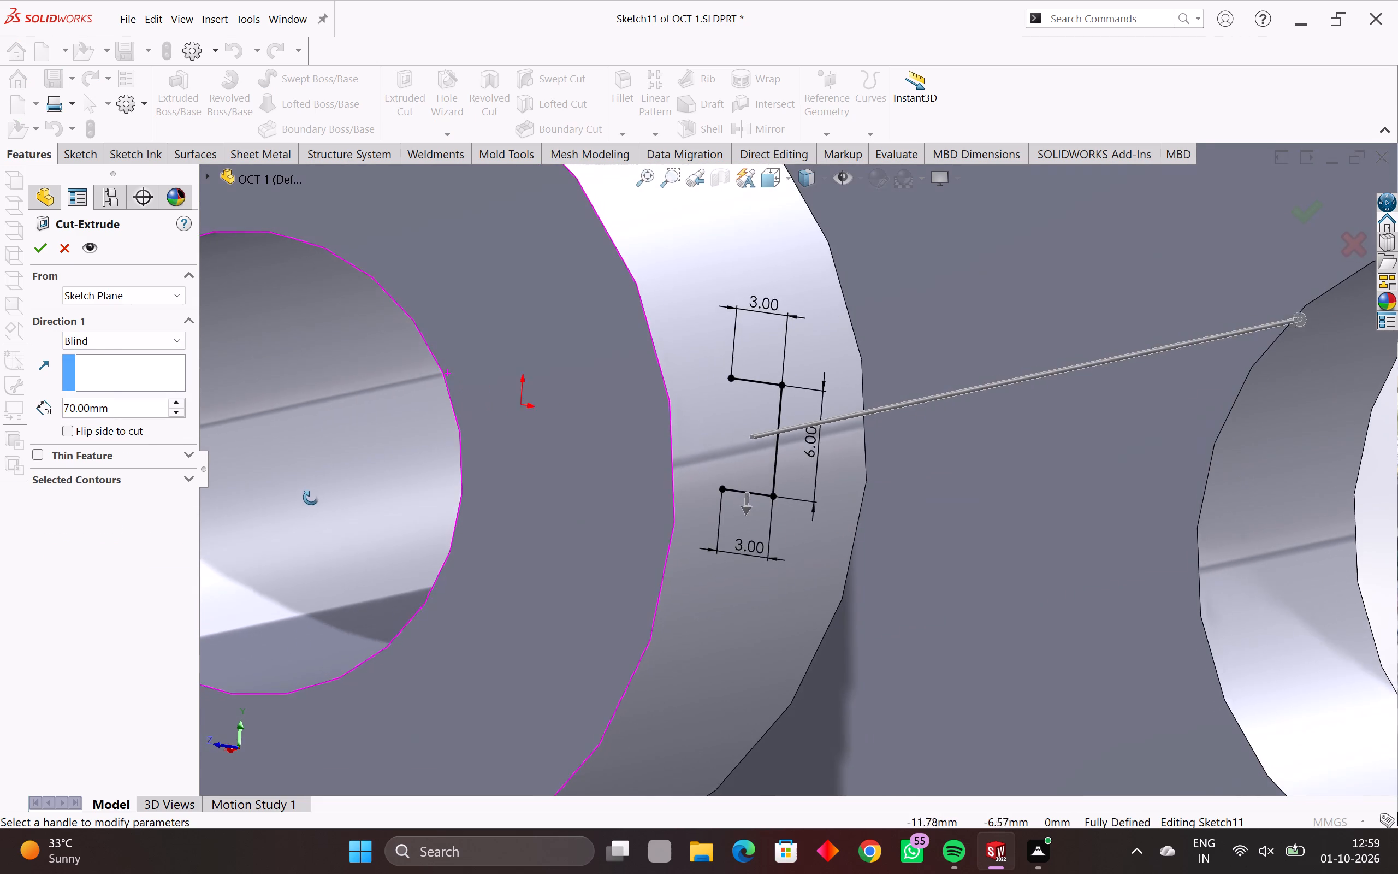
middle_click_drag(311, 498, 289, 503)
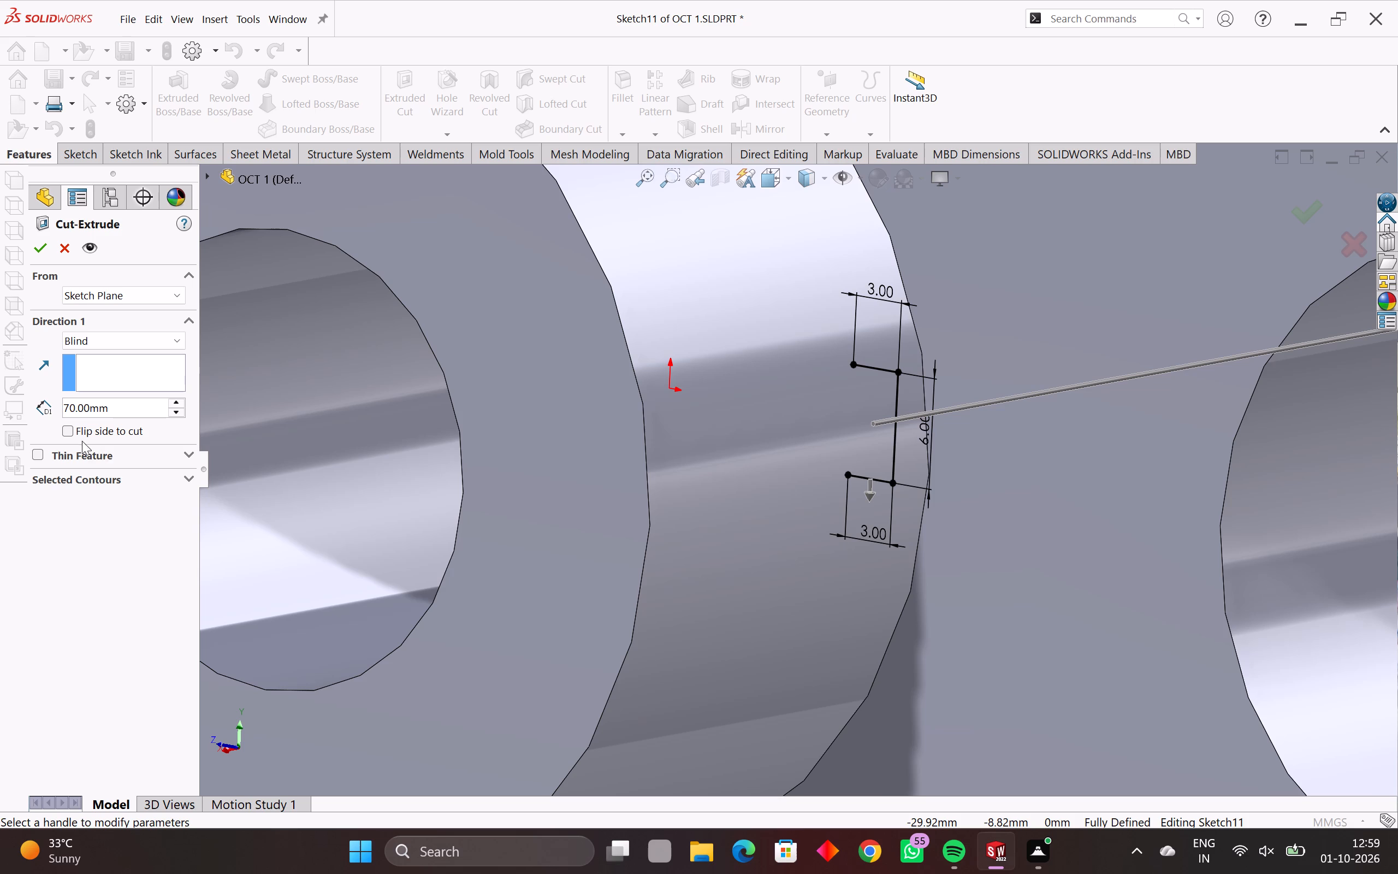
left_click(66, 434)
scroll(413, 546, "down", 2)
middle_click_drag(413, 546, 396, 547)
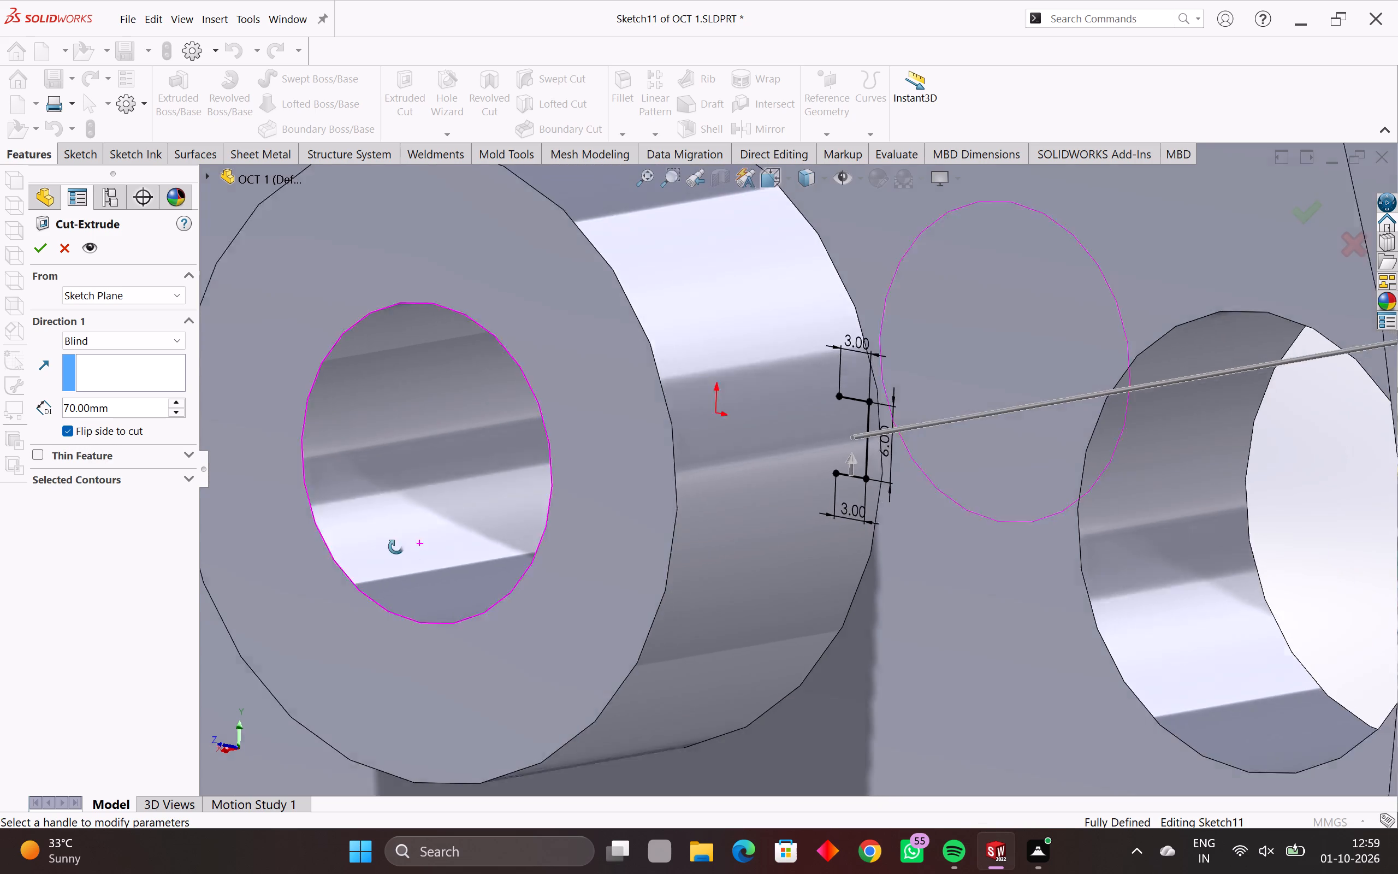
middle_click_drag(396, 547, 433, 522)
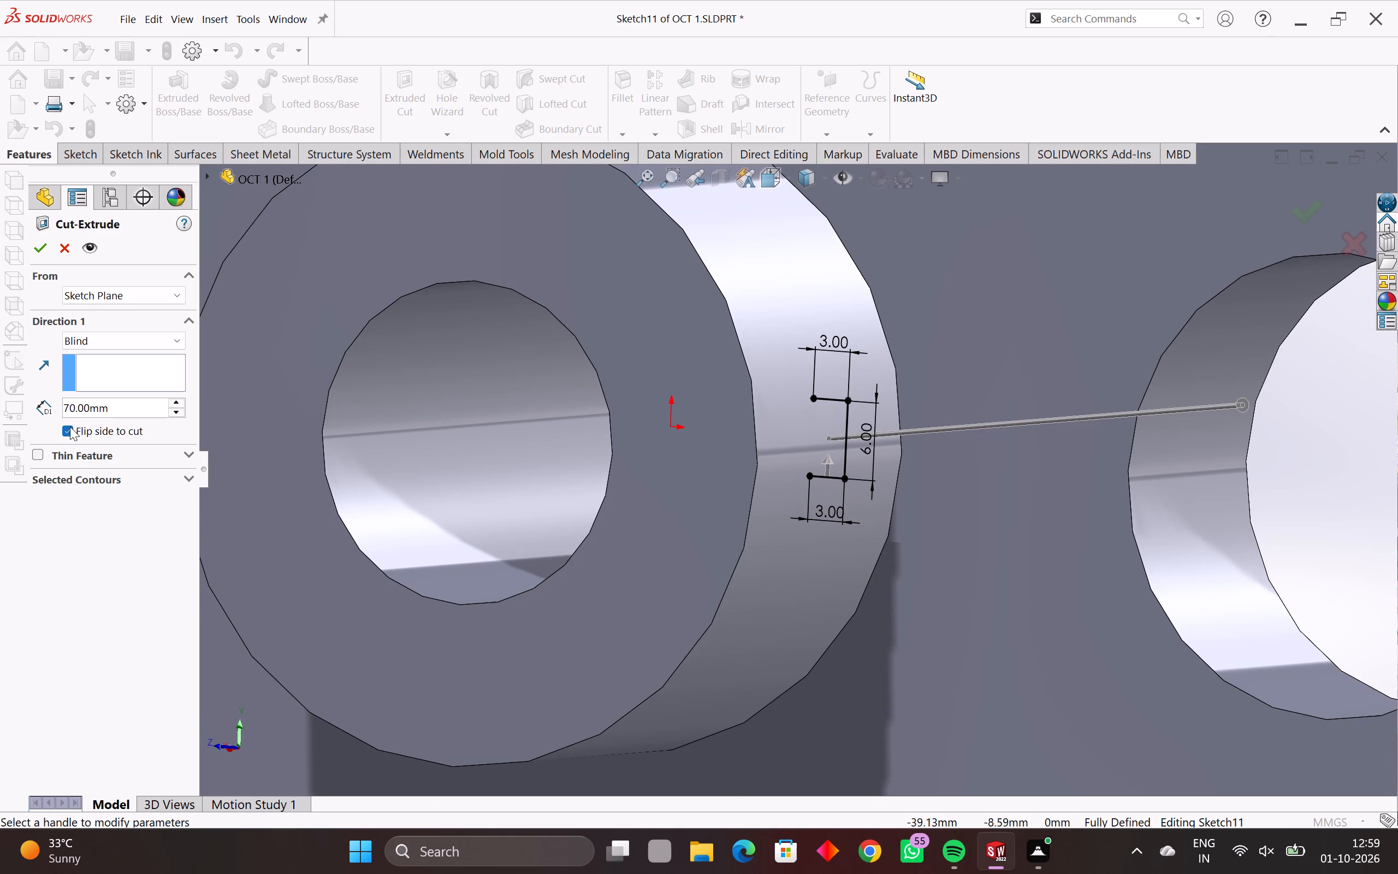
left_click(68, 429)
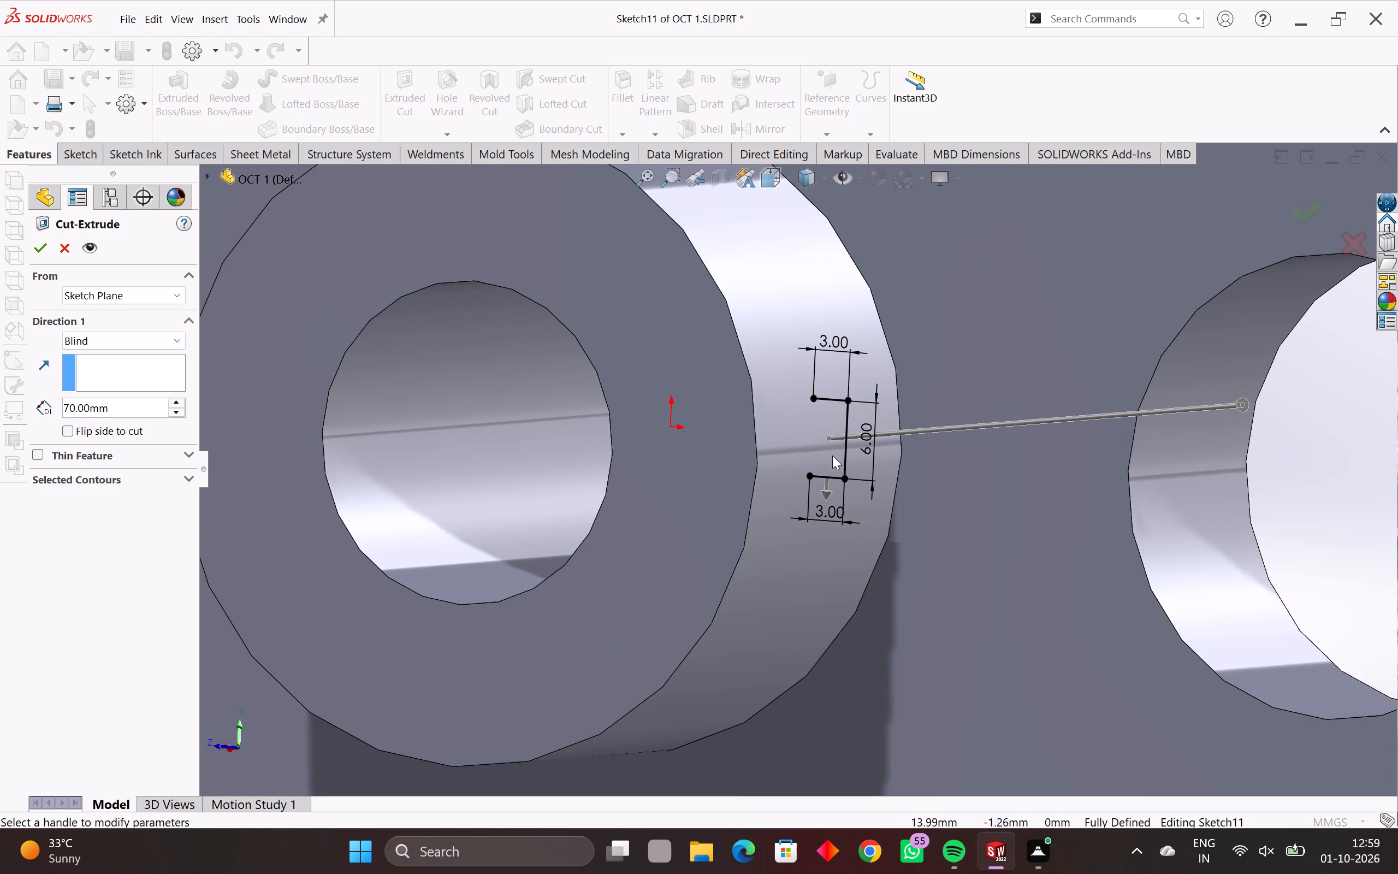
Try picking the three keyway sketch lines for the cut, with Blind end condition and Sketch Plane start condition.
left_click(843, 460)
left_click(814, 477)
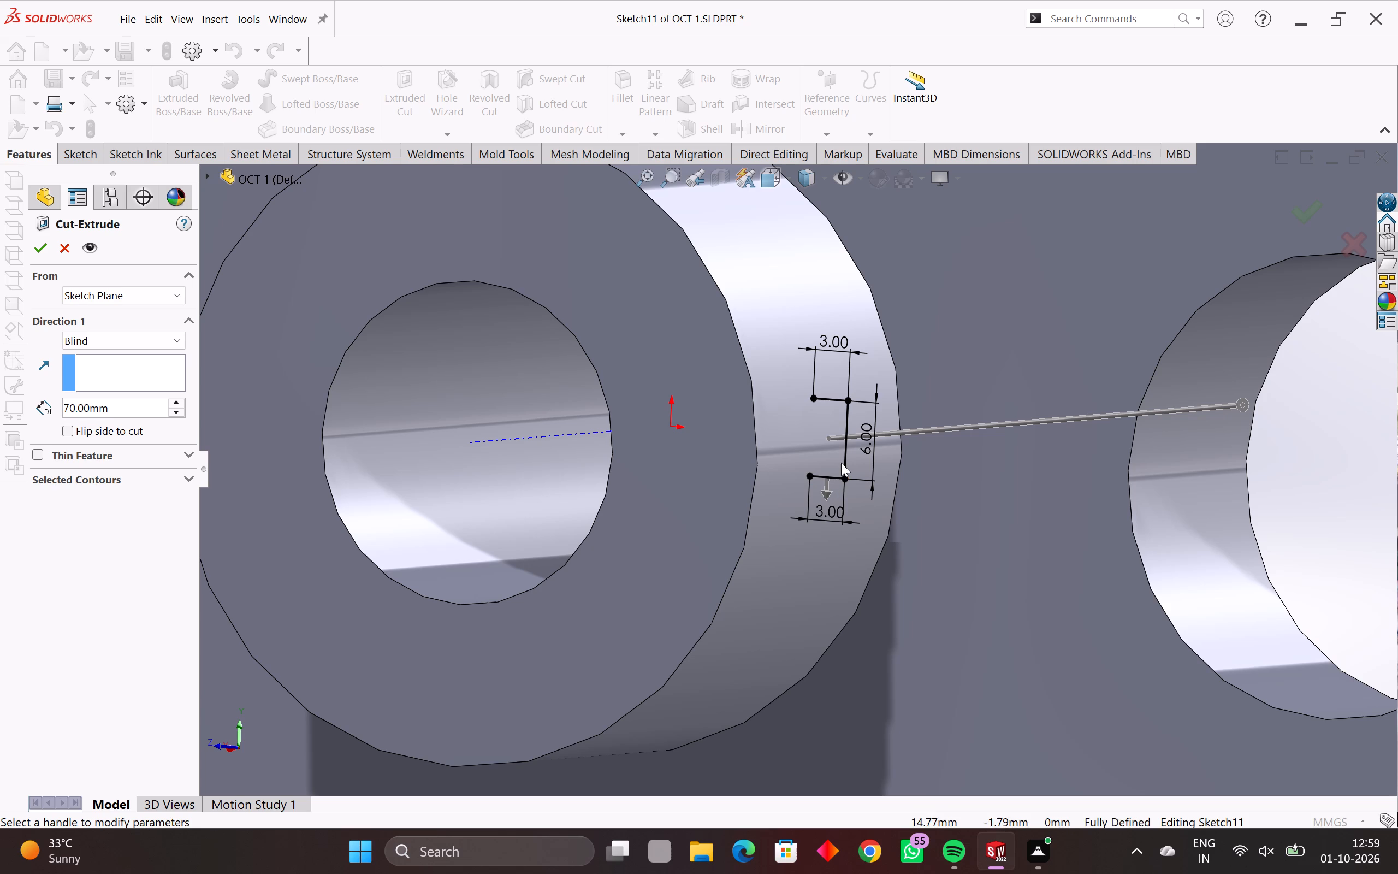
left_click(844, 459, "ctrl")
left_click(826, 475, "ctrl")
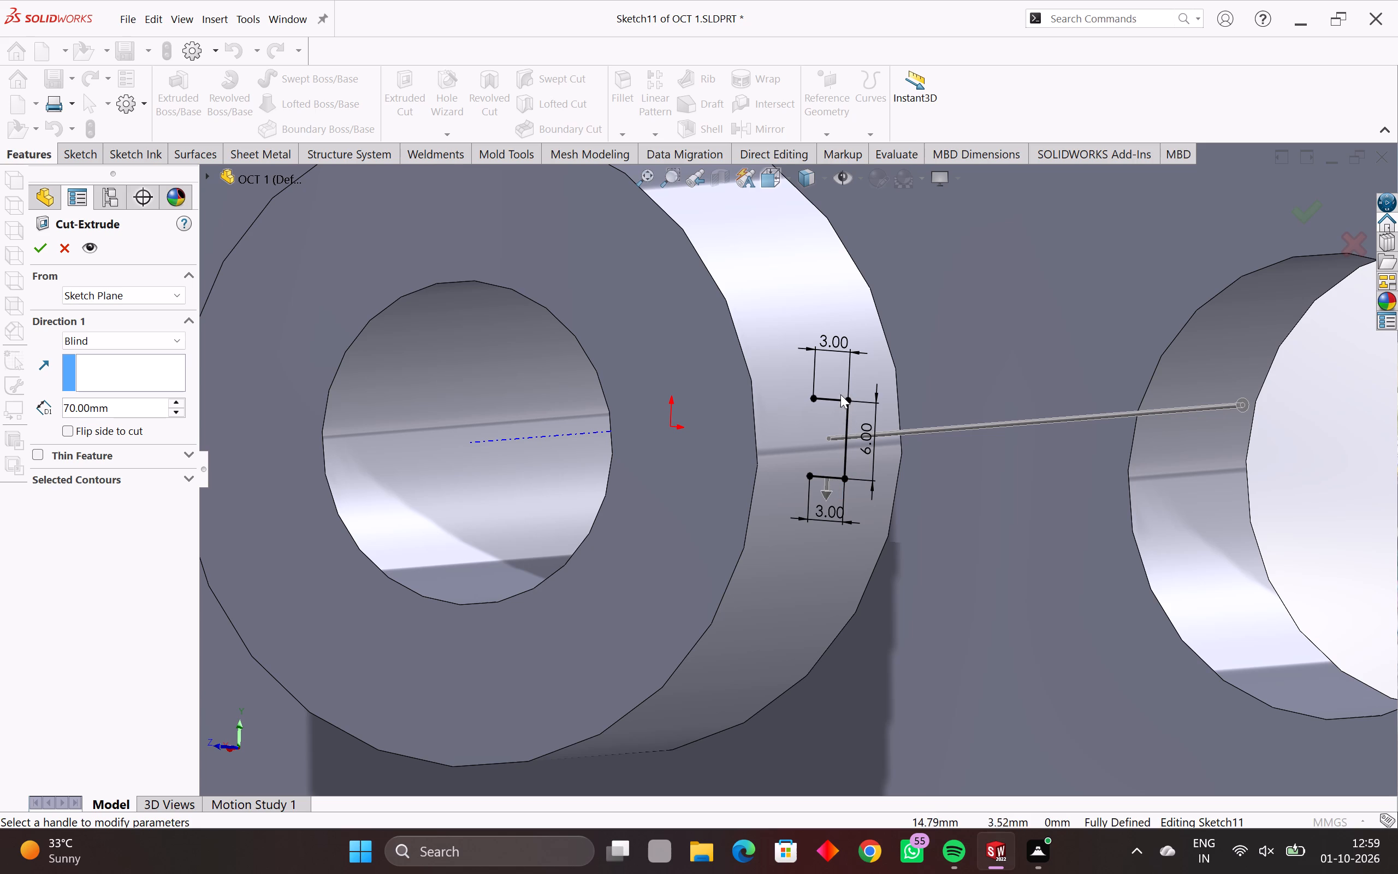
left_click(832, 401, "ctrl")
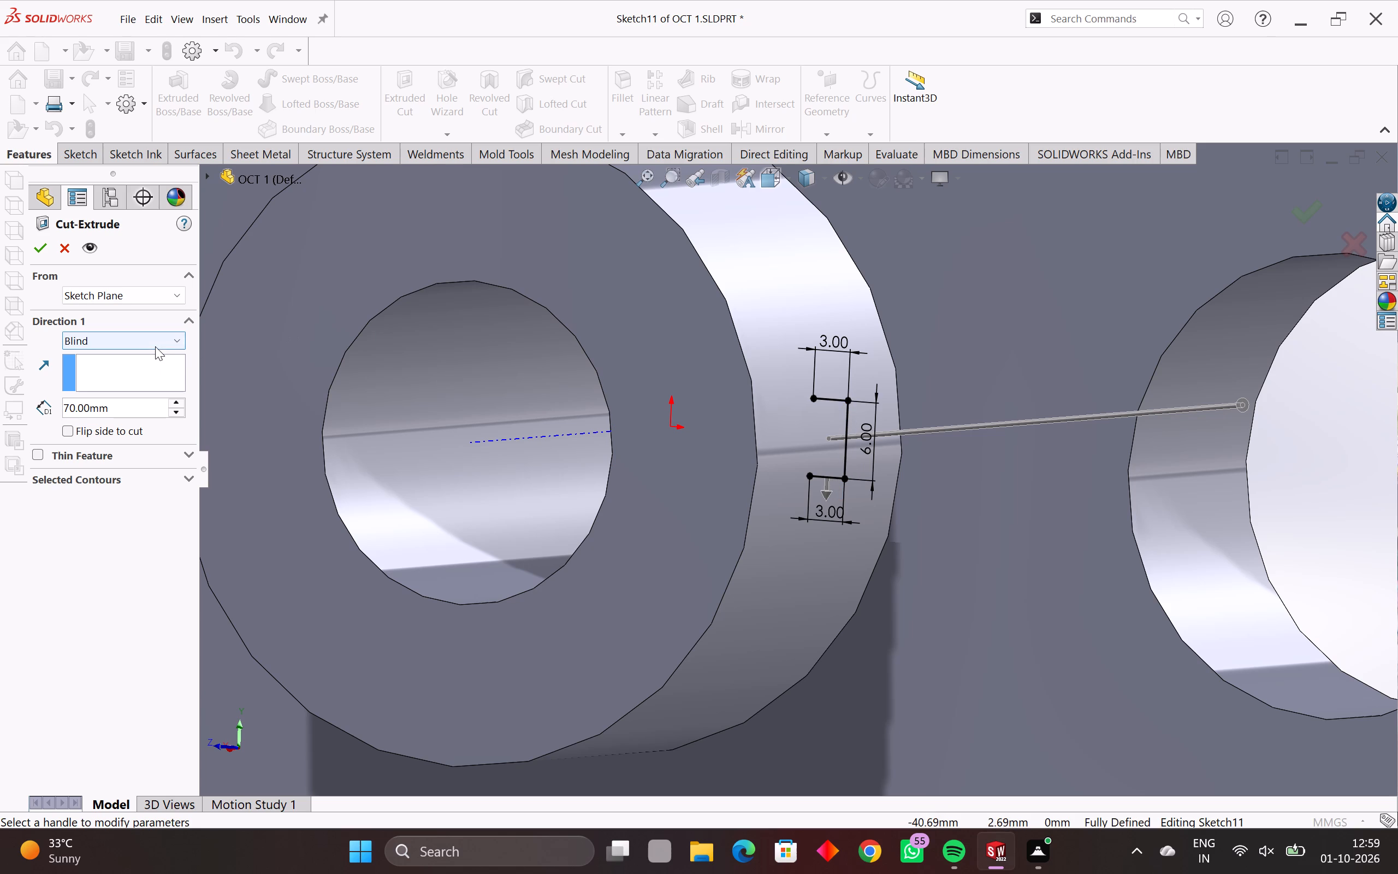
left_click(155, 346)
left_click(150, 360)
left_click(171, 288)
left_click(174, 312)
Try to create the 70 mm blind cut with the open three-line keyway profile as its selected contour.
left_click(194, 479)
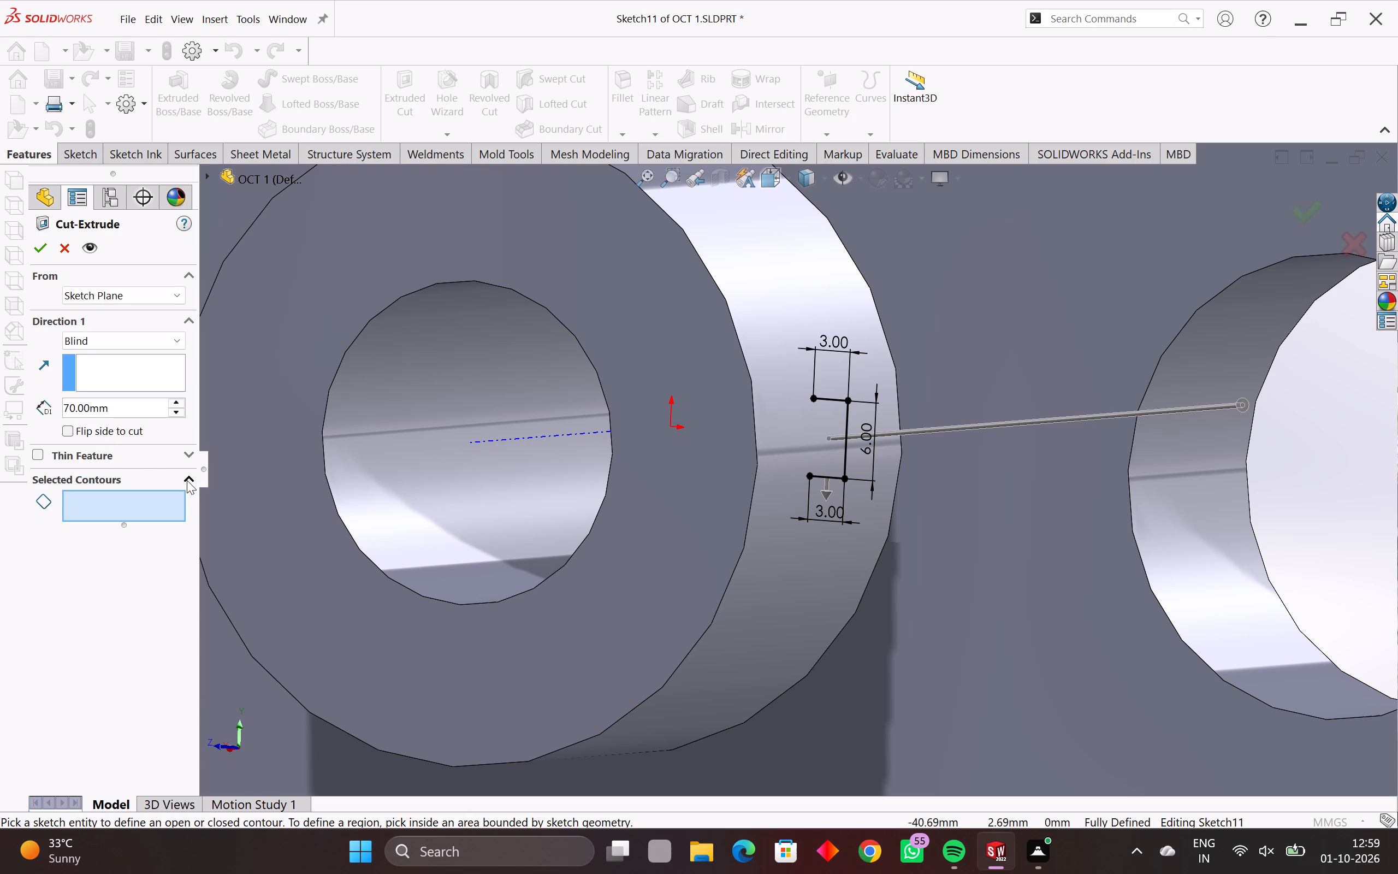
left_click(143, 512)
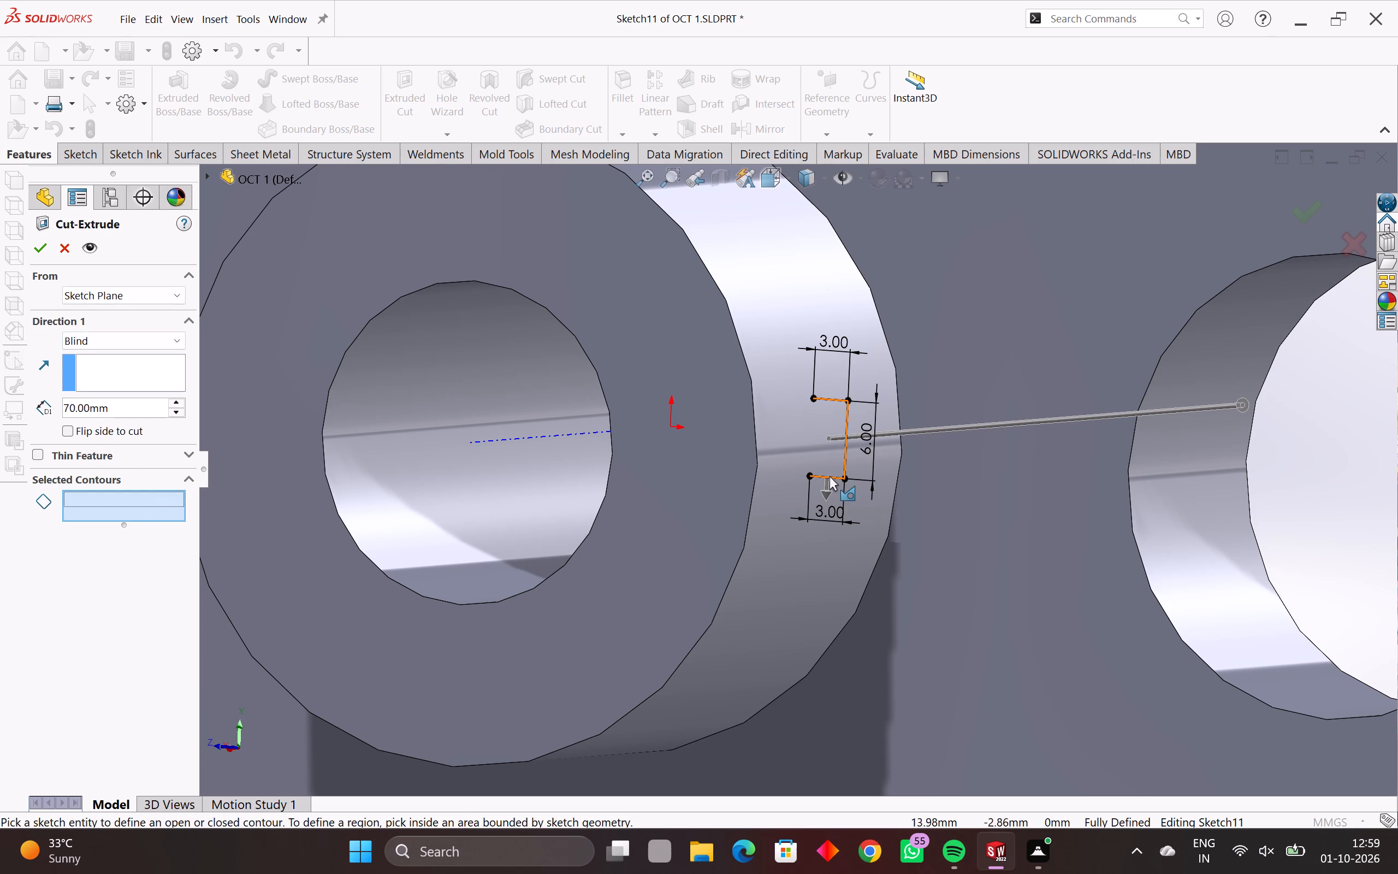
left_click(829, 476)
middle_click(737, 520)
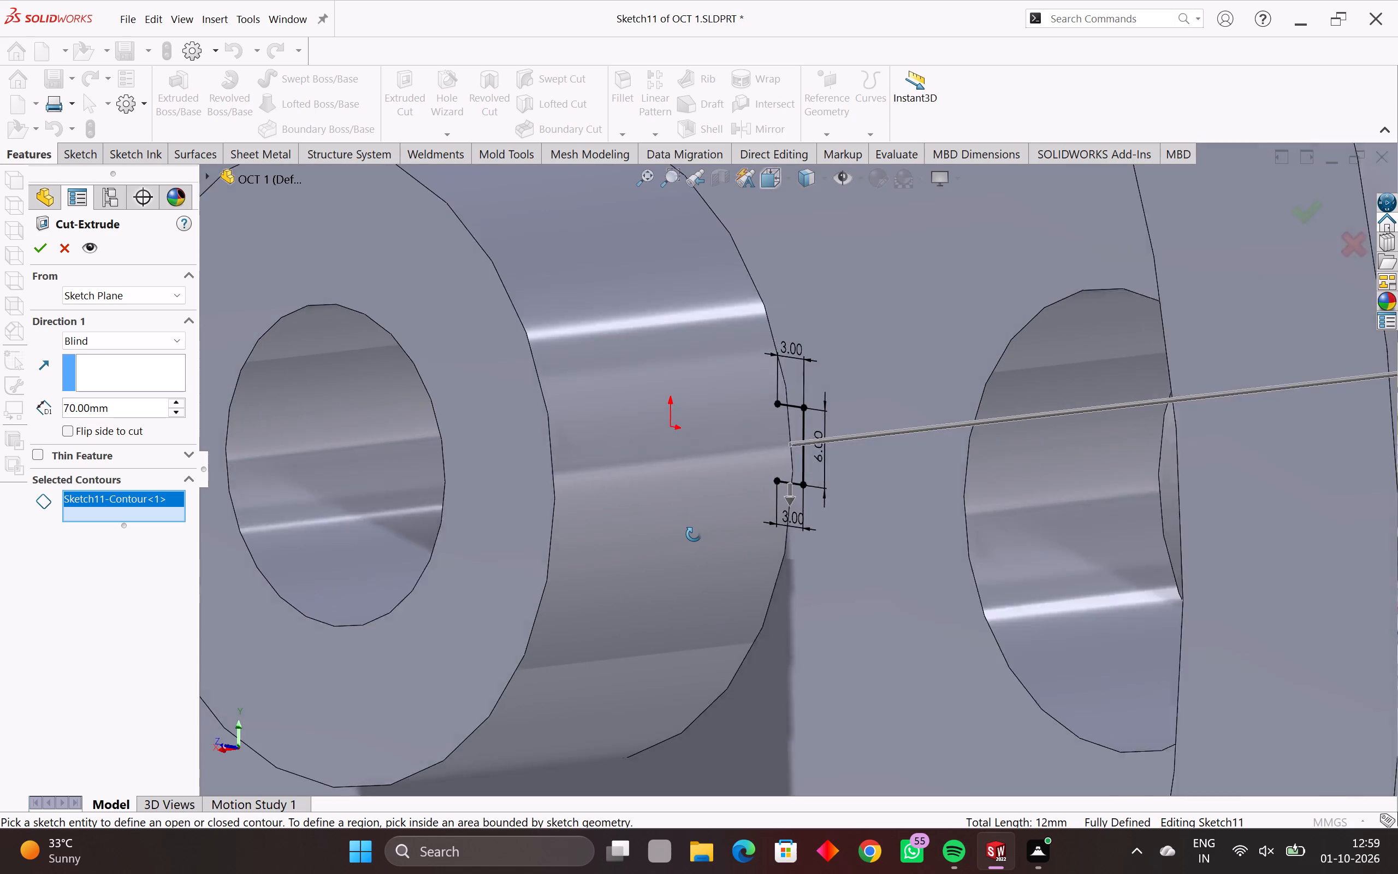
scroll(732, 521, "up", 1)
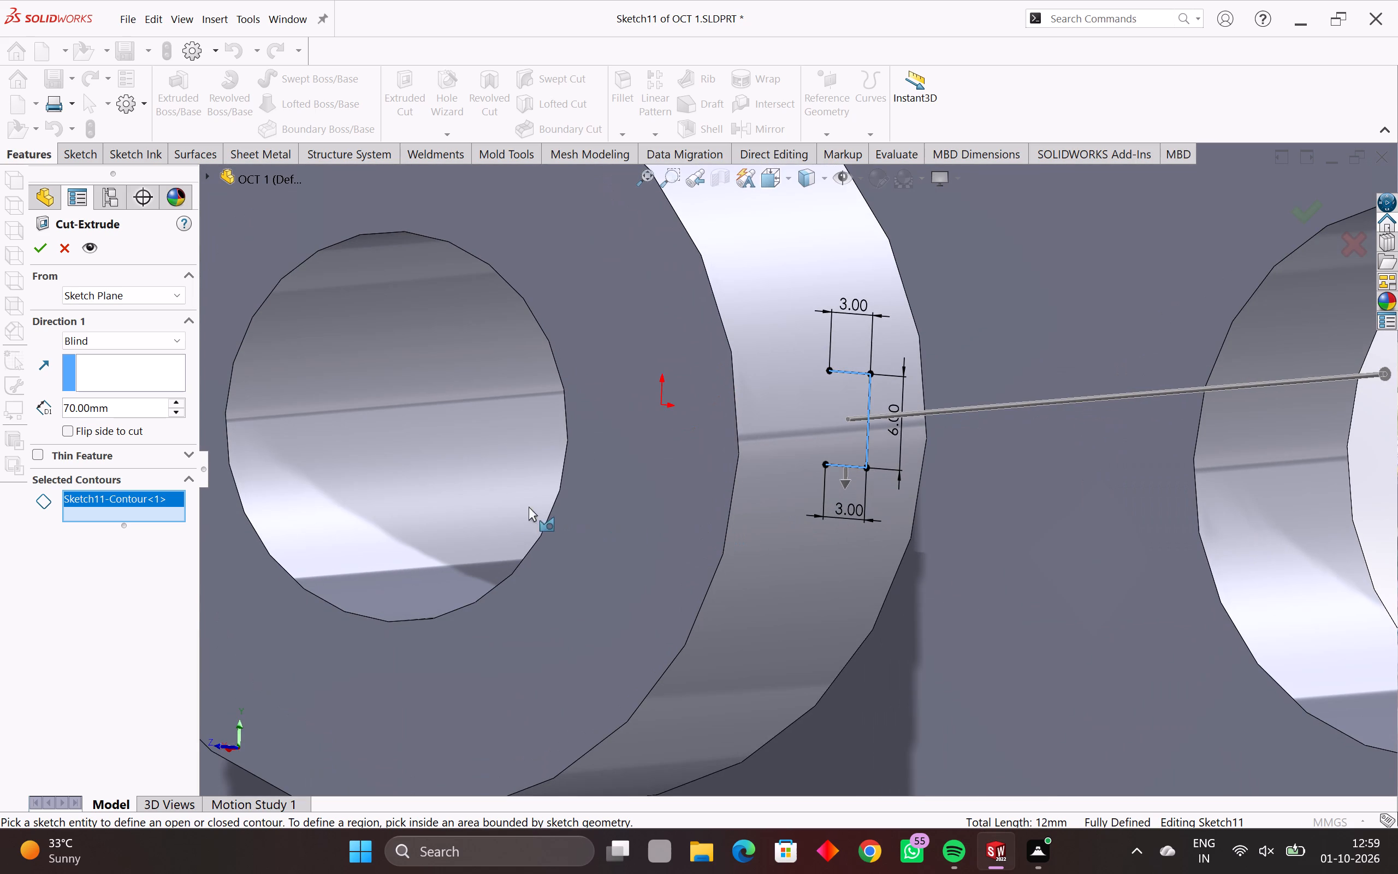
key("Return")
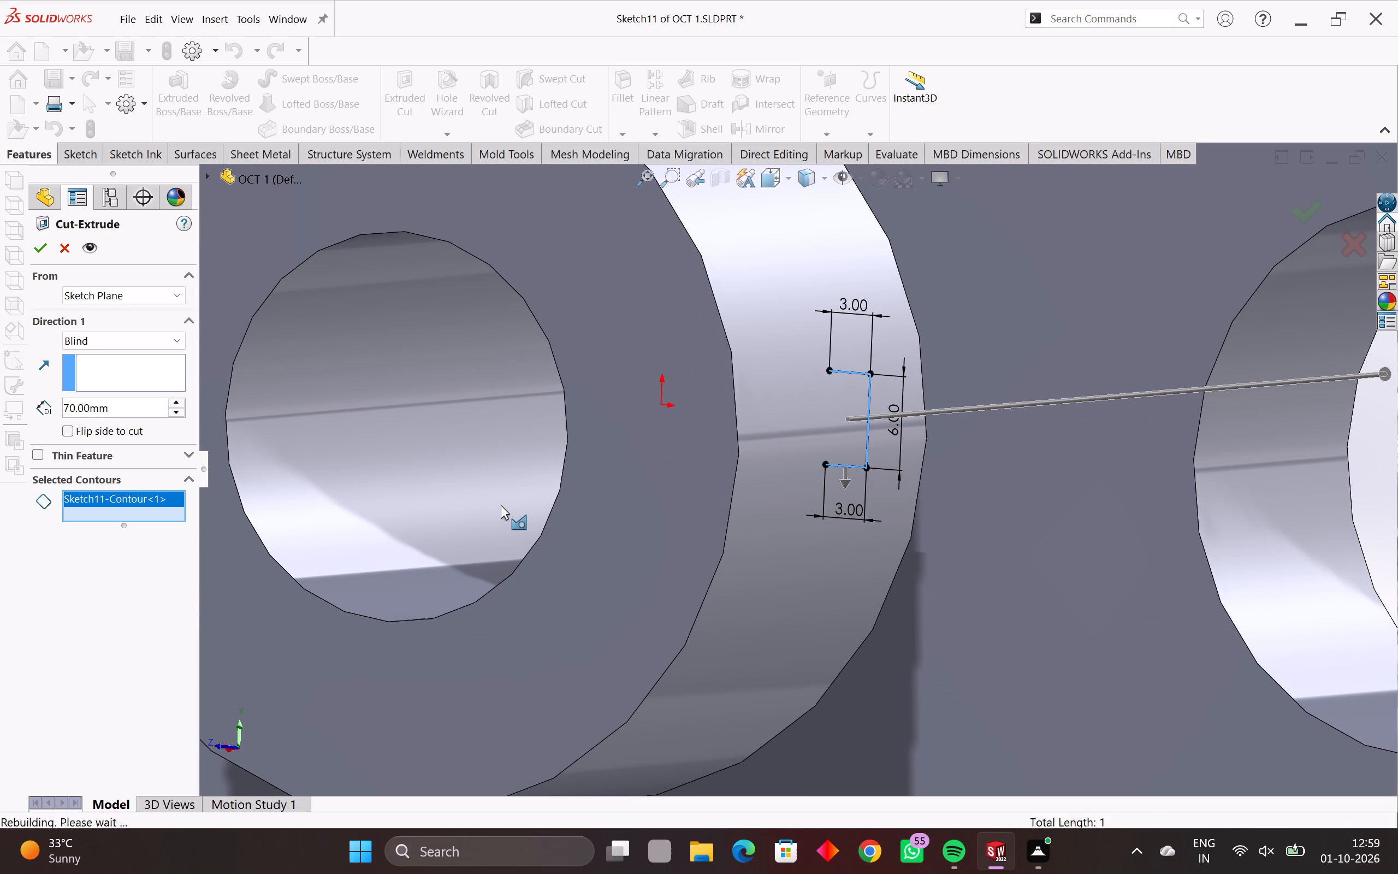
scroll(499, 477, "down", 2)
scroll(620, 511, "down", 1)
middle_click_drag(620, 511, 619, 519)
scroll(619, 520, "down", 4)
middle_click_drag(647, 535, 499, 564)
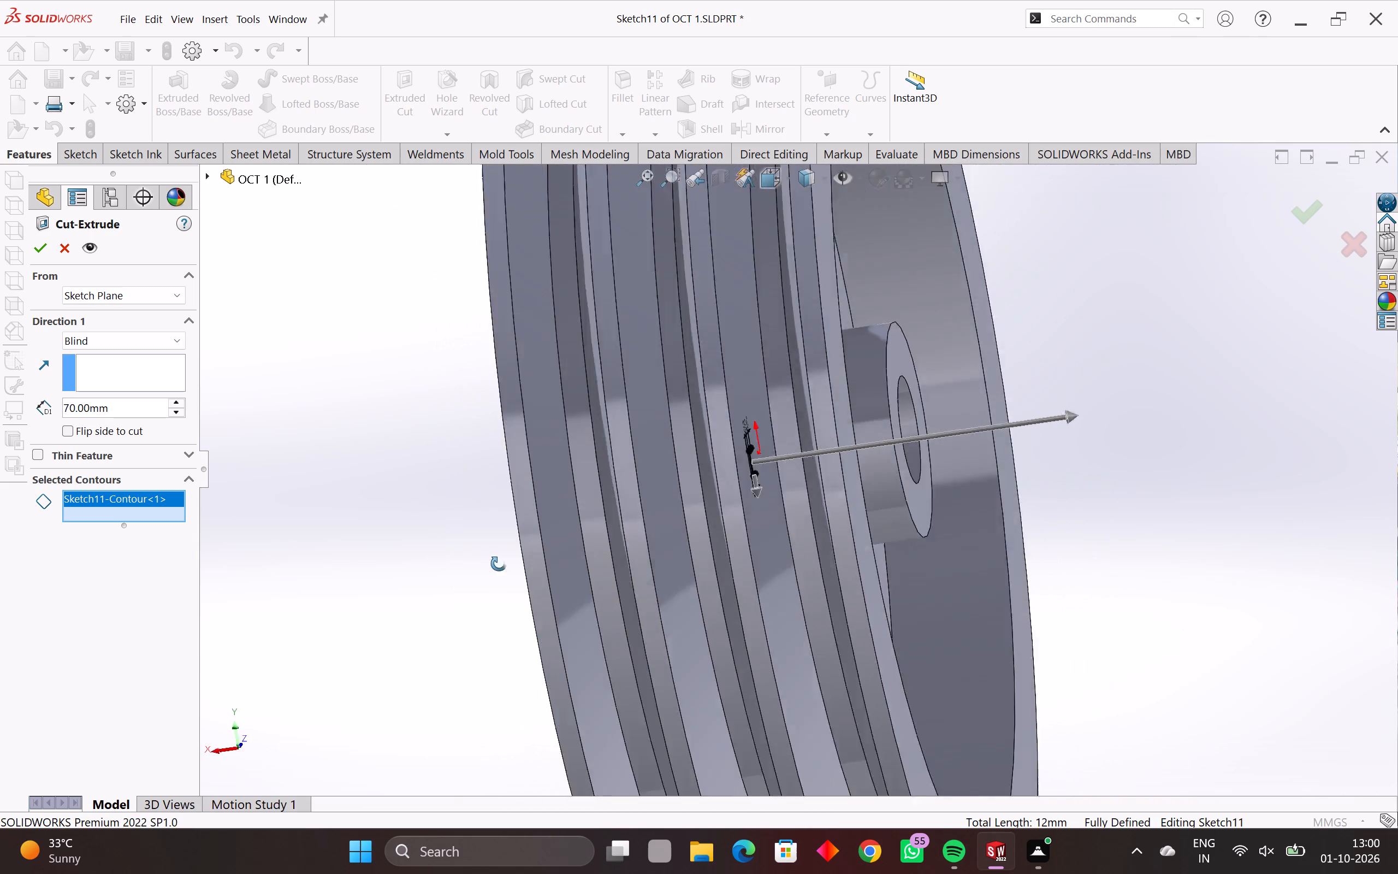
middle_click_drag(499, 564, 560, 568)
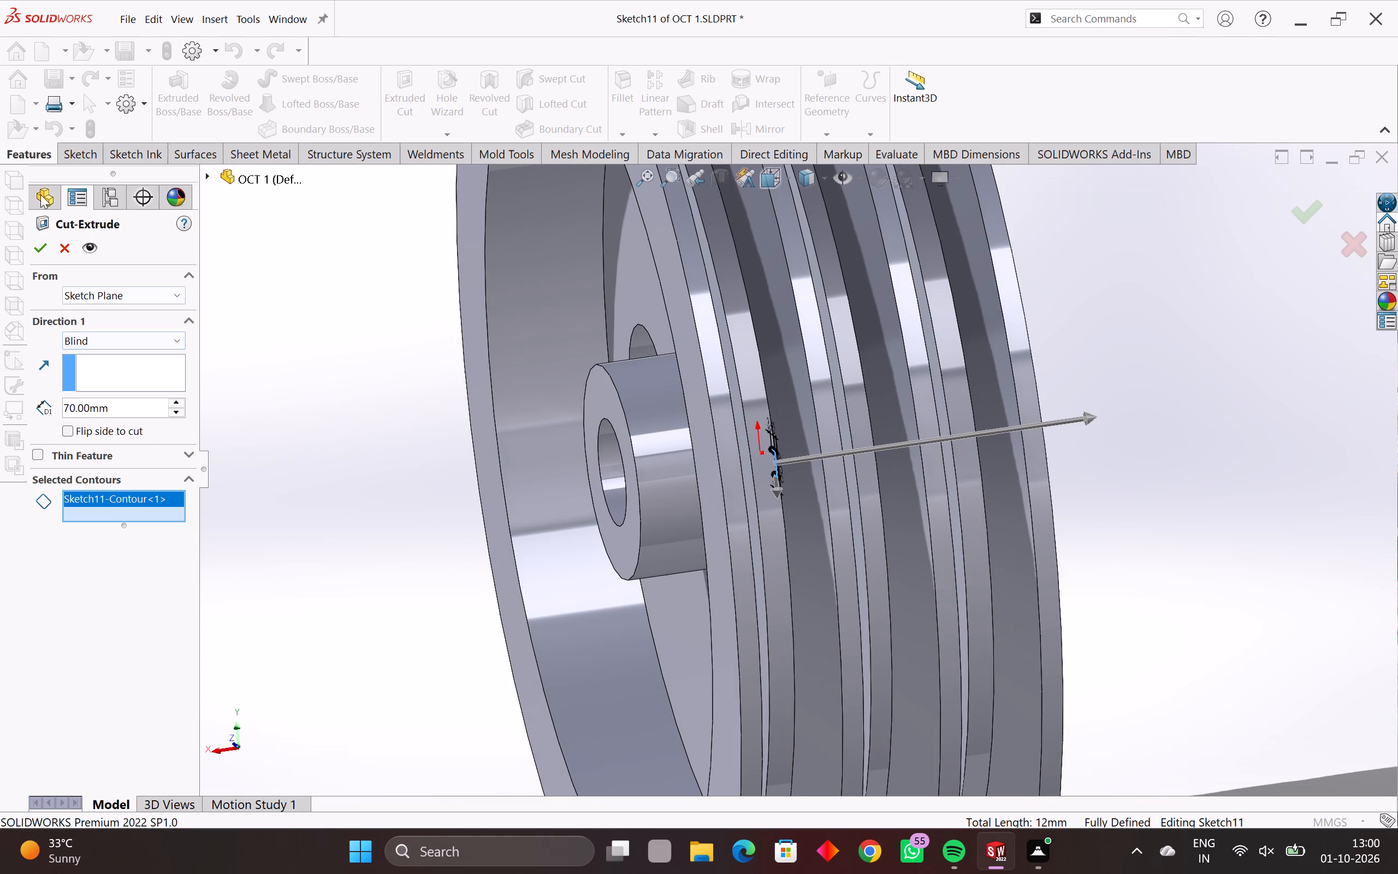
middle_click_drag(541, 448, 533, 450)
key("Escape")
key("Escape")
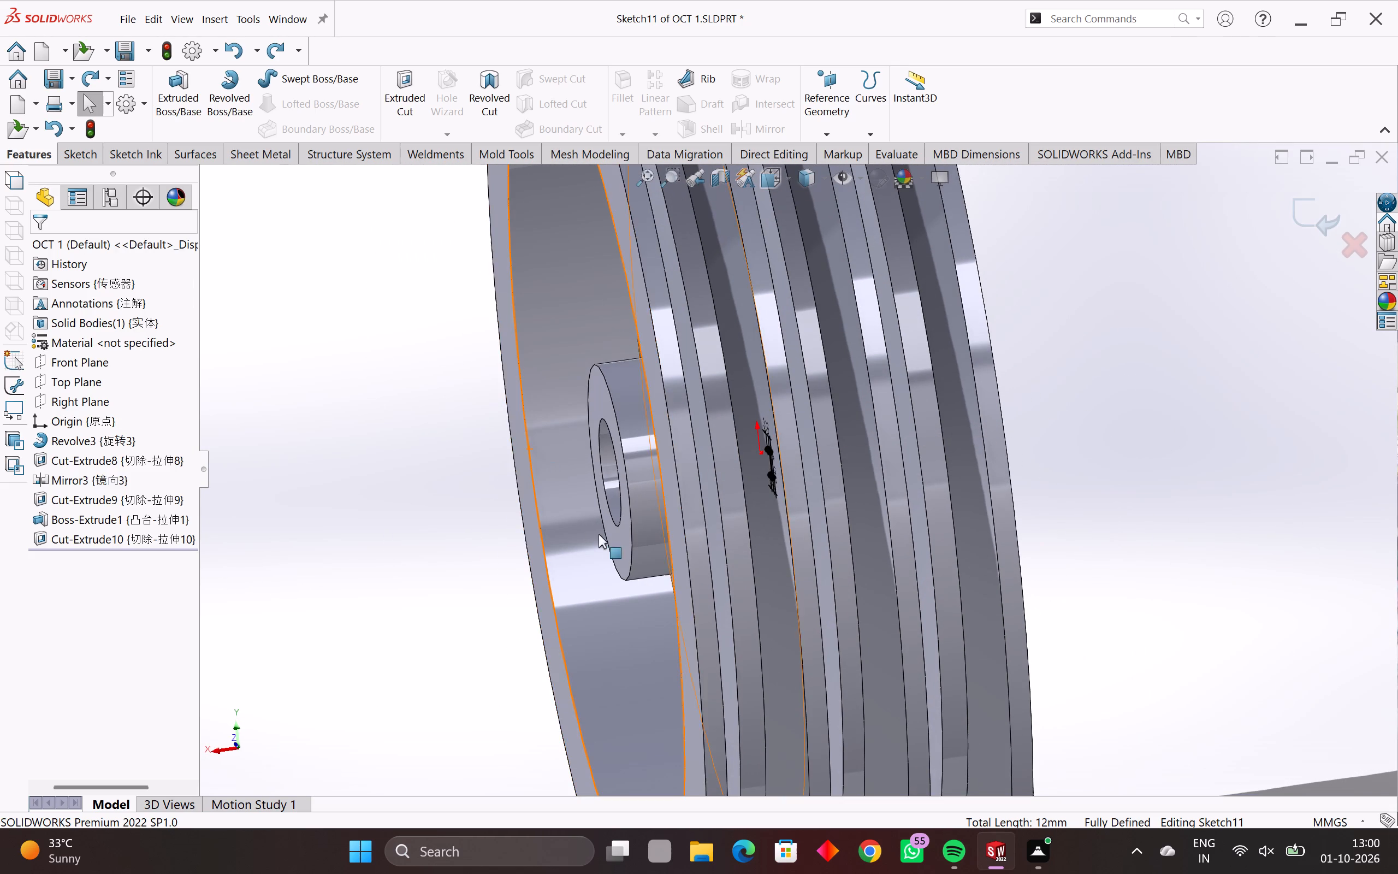
Examine where the keyway sketch lies relative to the hub face, bore and pulley web from several angles.
middle_click_drag(599, 534, 727, 516)
scroll(734, 504, "up", 2)
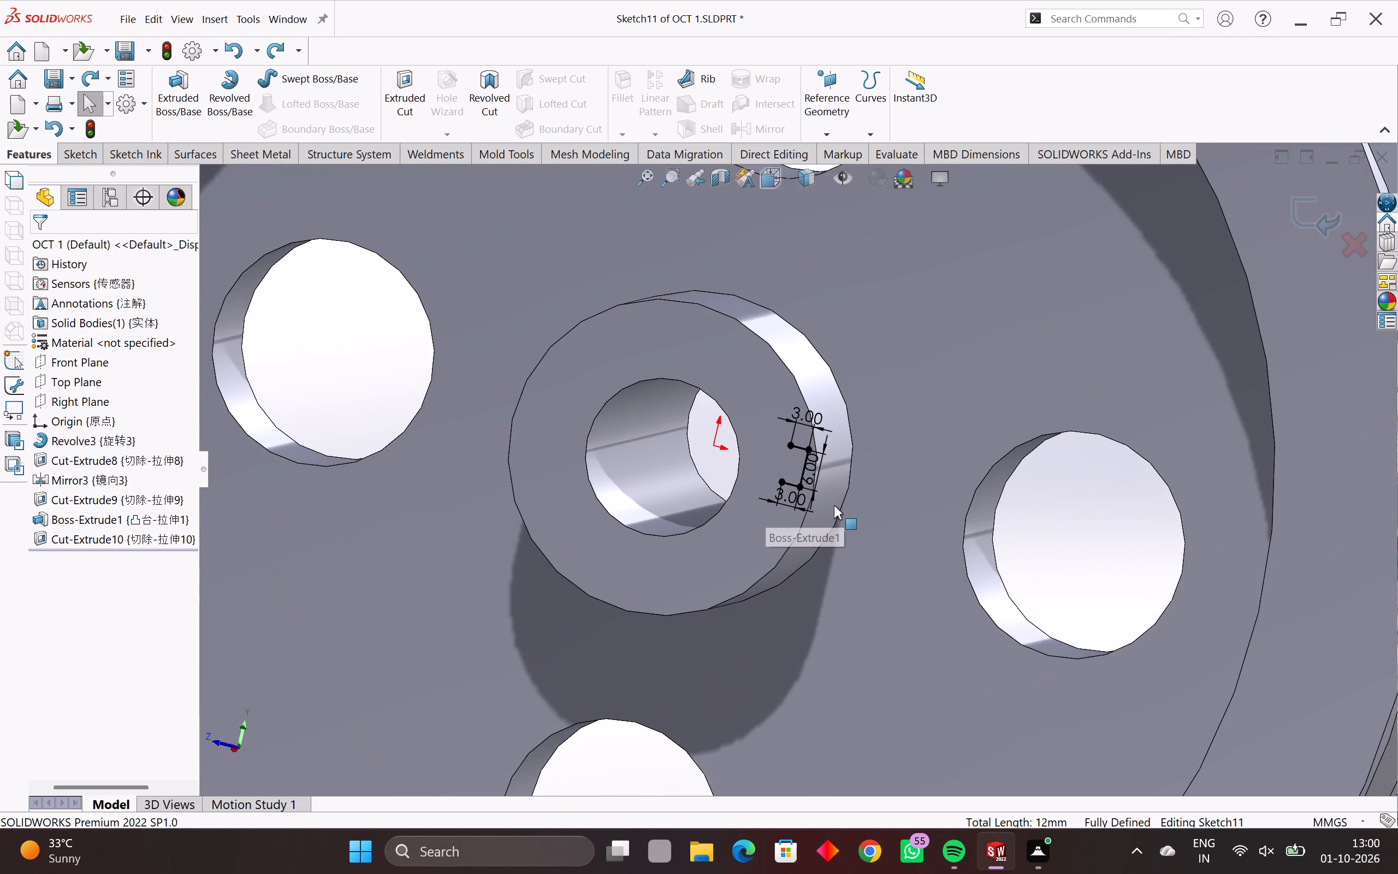
scroll(834, 505, "up", 4)
scroll(790, 456, "up", 2)
middle_click_drag(790, 456, 840, 481)
scroll(840, 481, "down", 3)
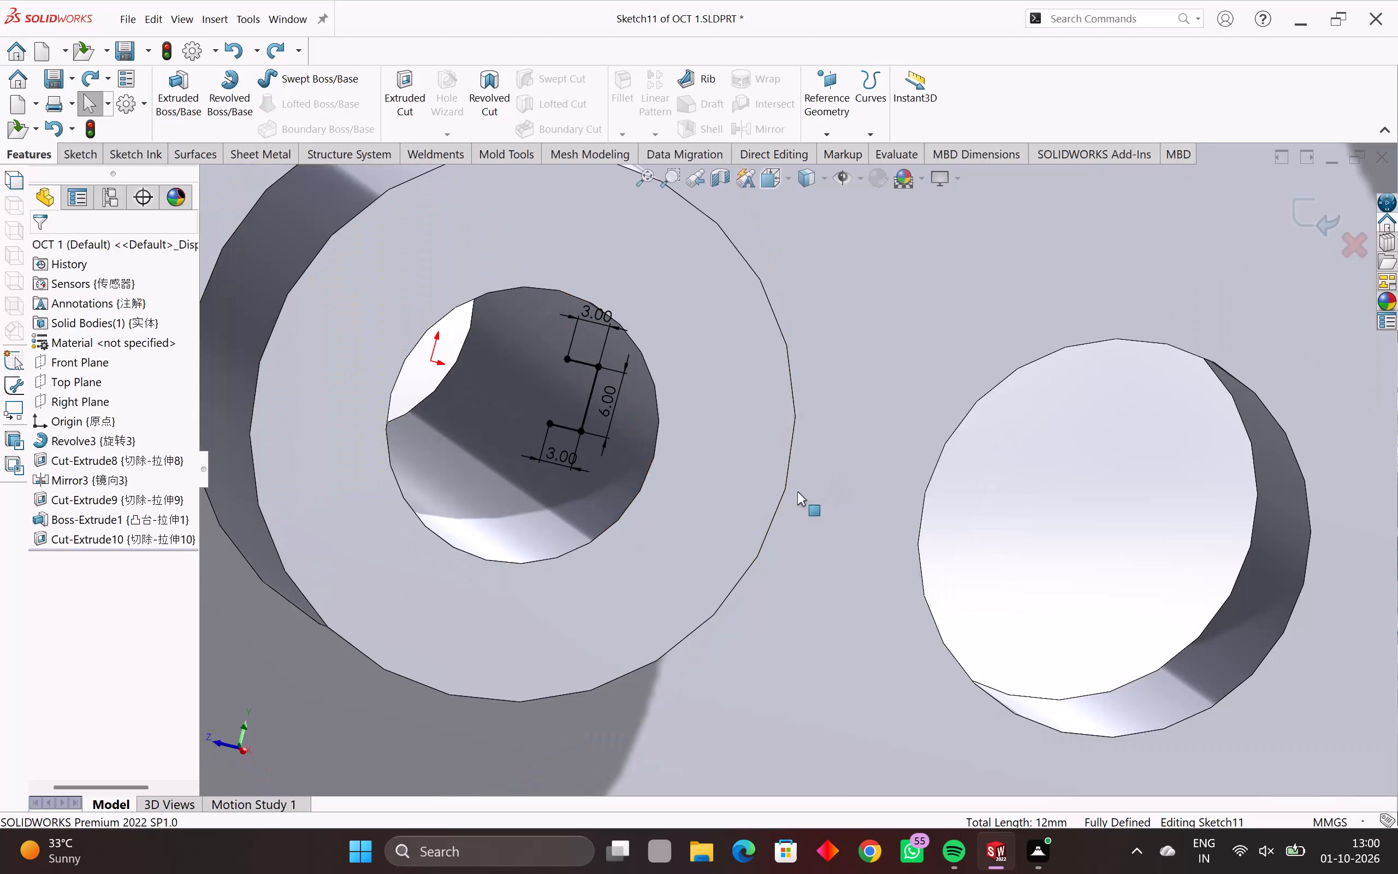
middle_click_drag(611, 456, 639, 427)
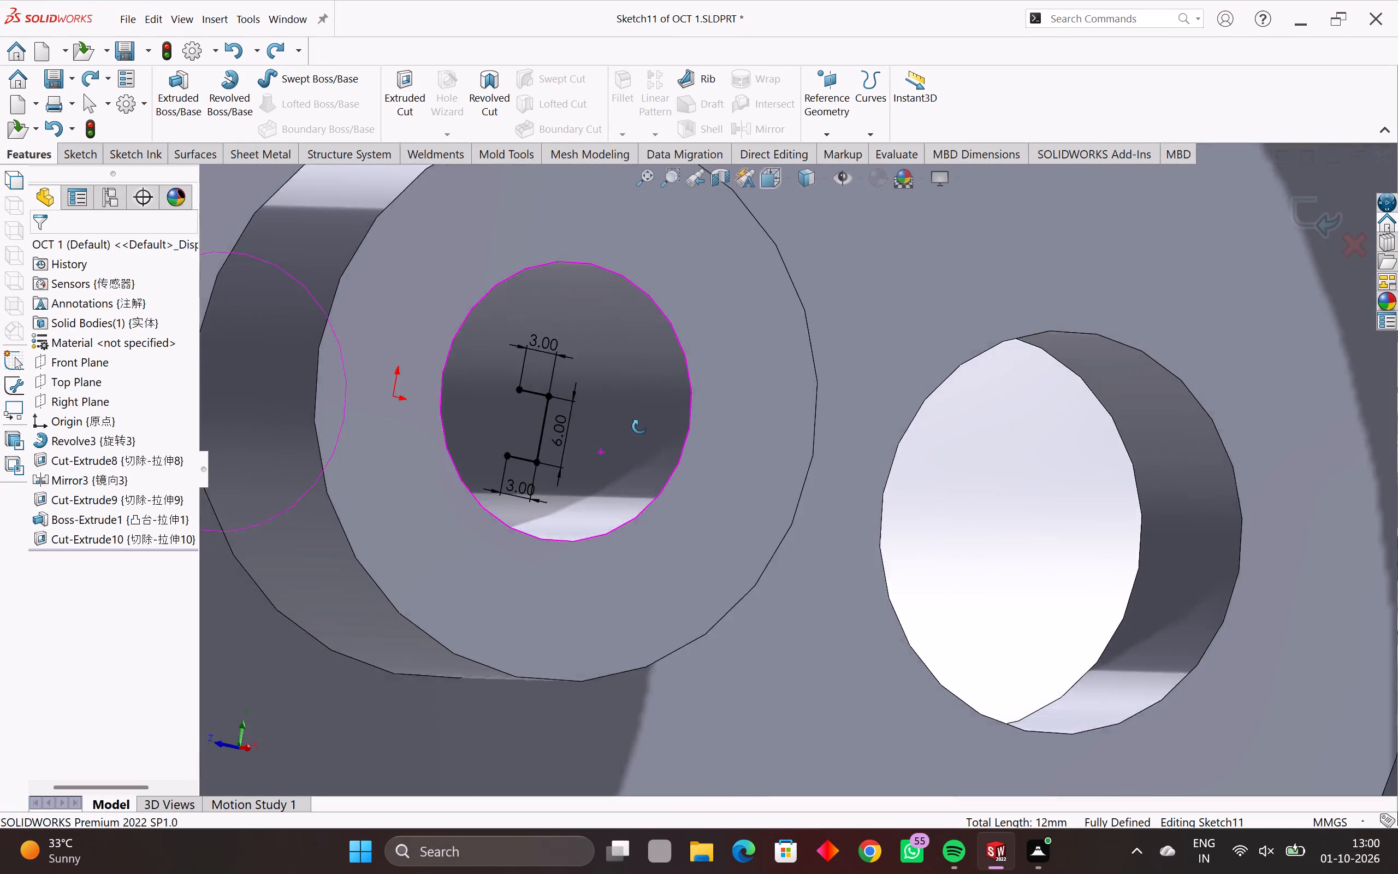
middle_click_drag(639, 427, 723, 486)
scroll(732, 502, "down", 3)
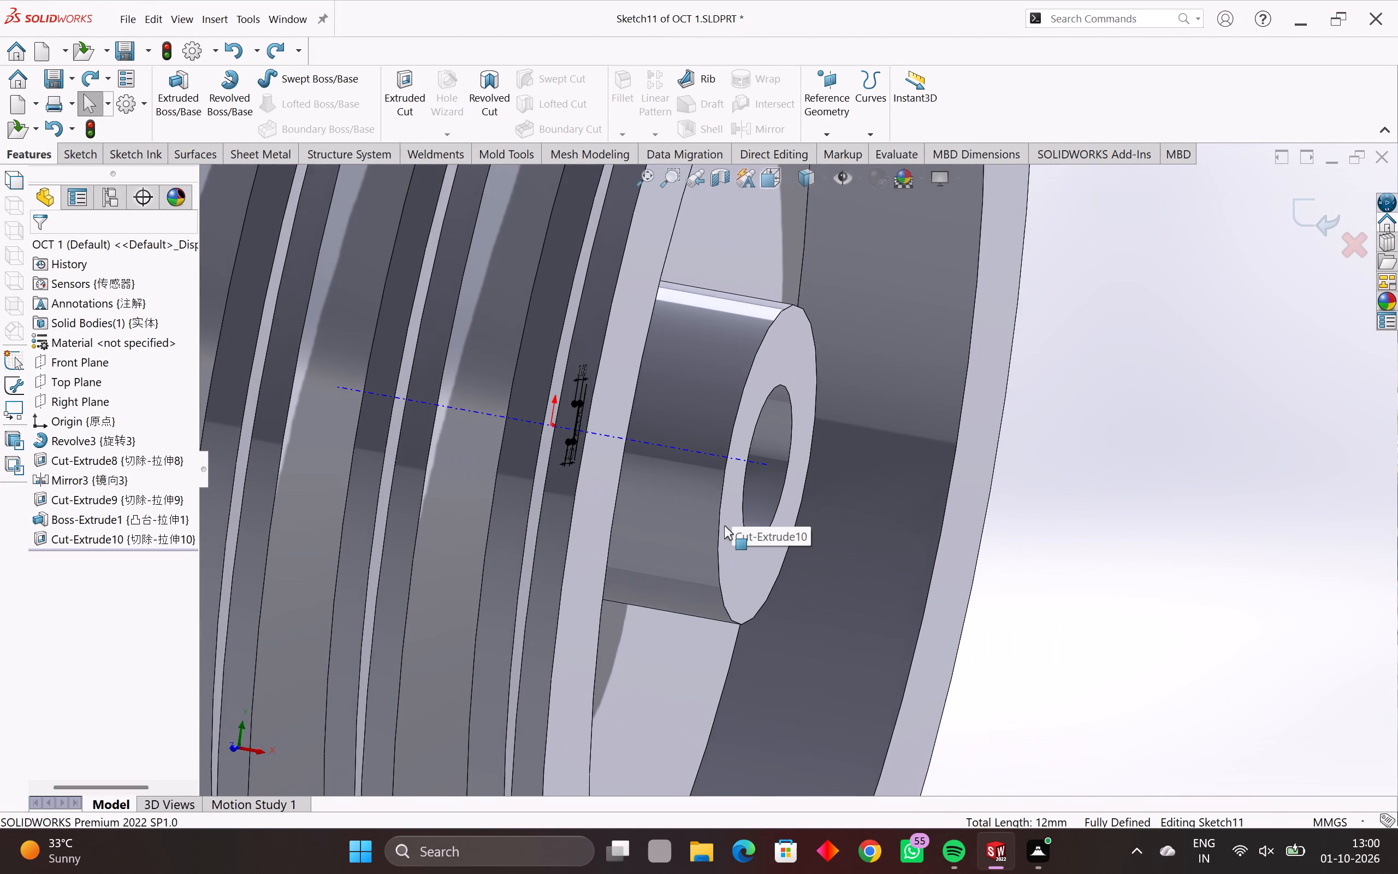
middle_click_drag(682, 530, 626, 527)
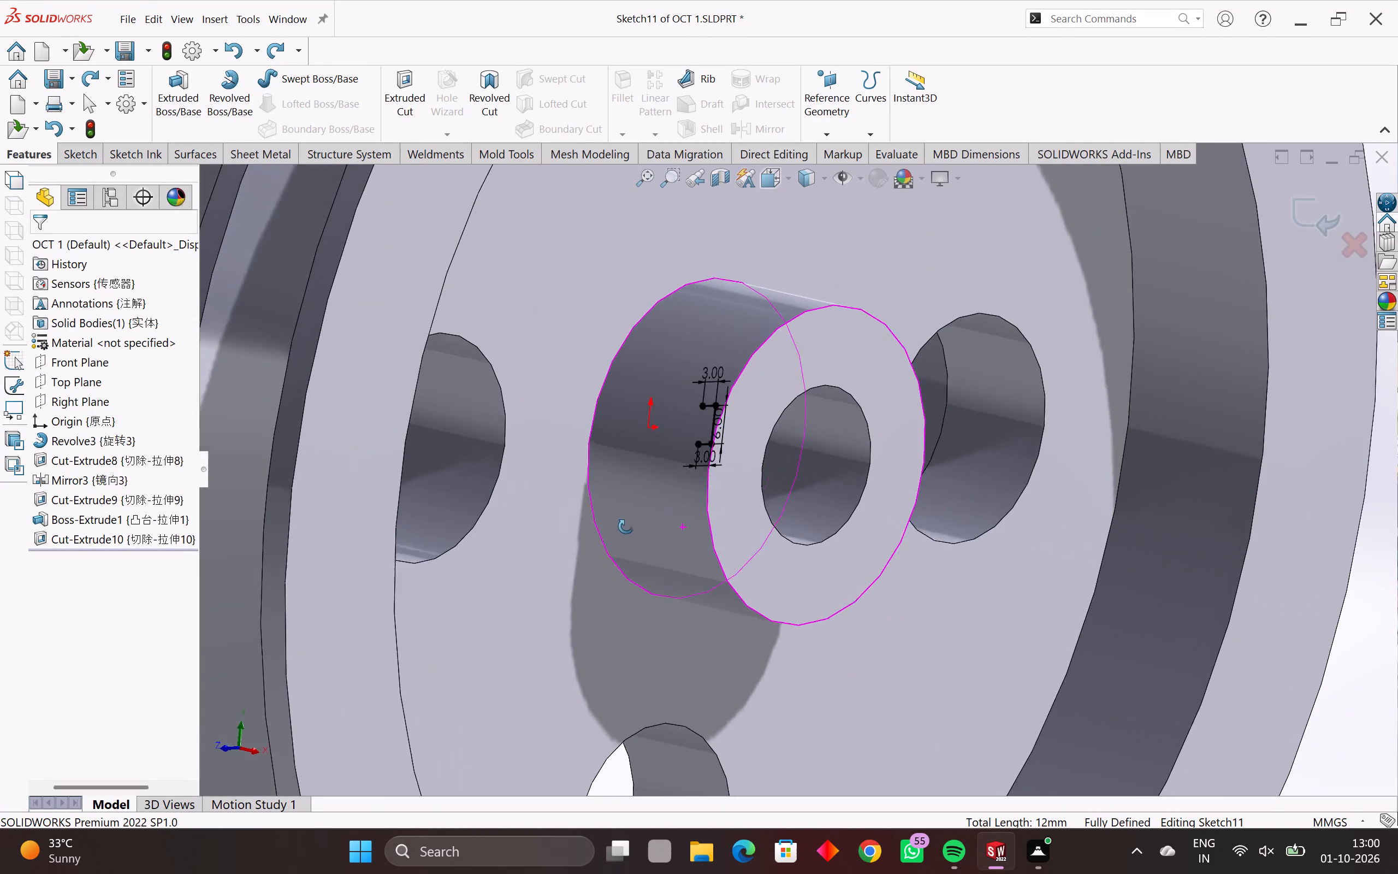
middle_click_drag(626, 527, 531, 517)
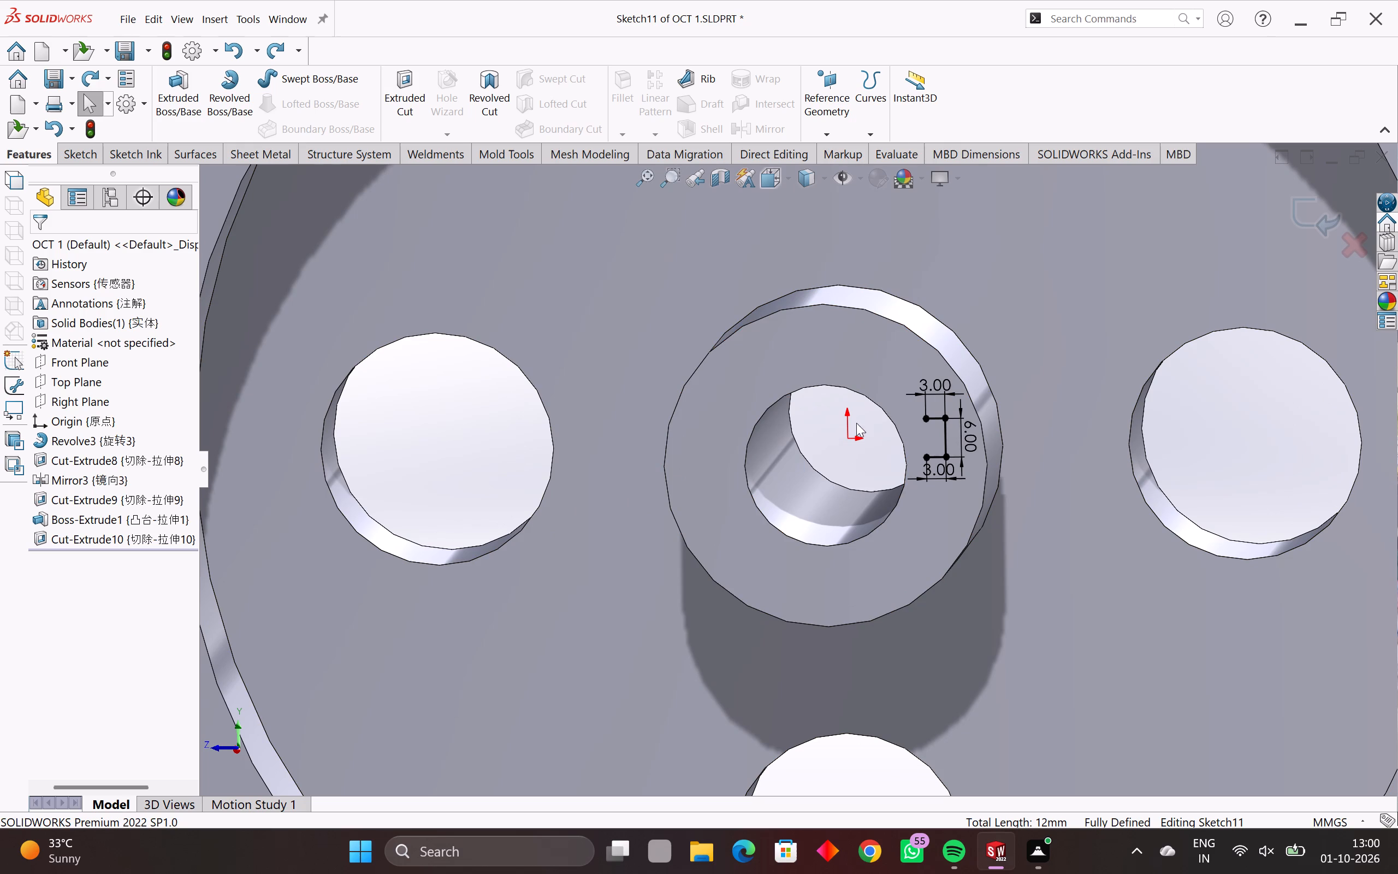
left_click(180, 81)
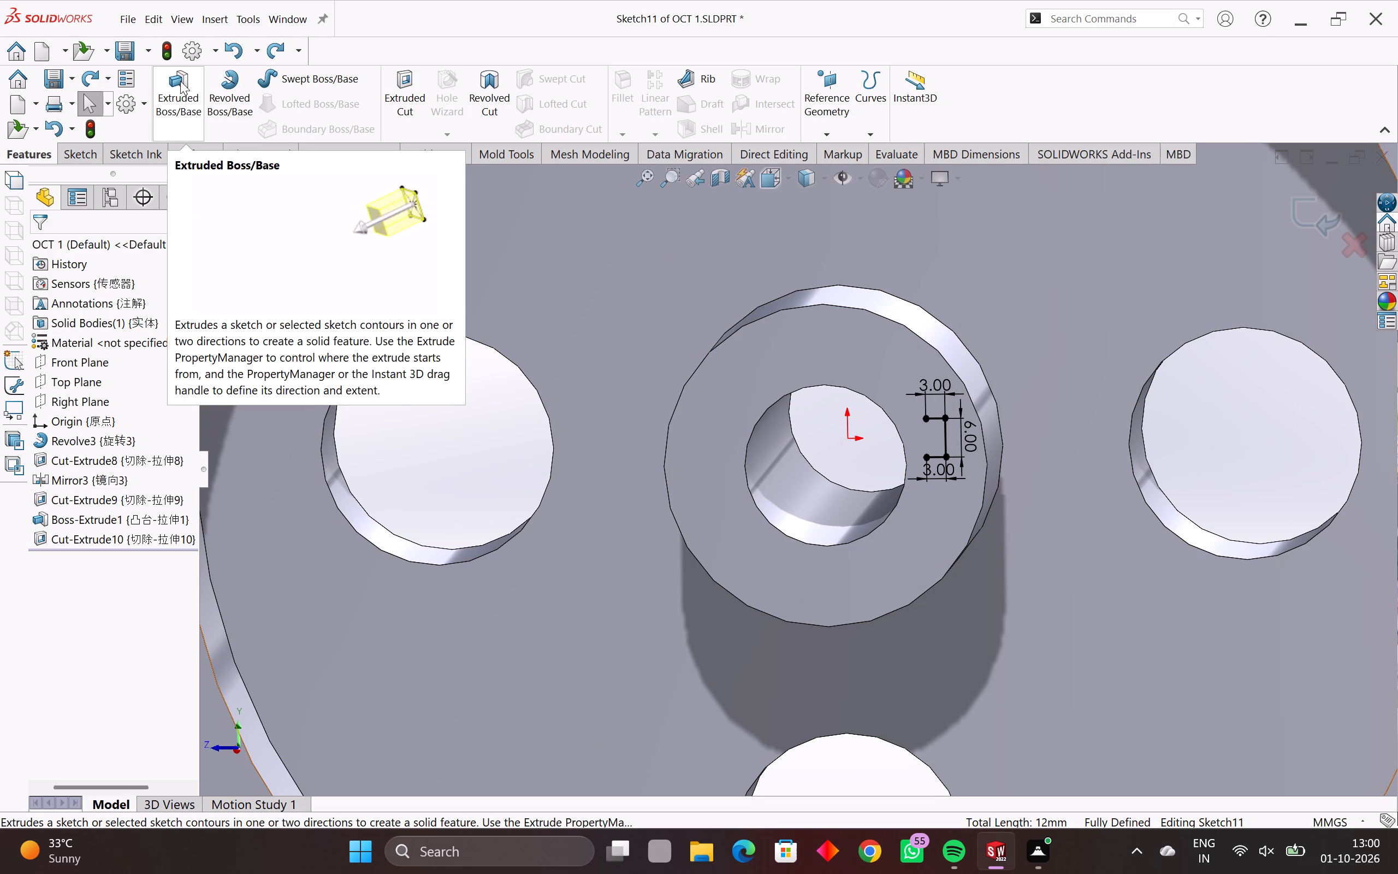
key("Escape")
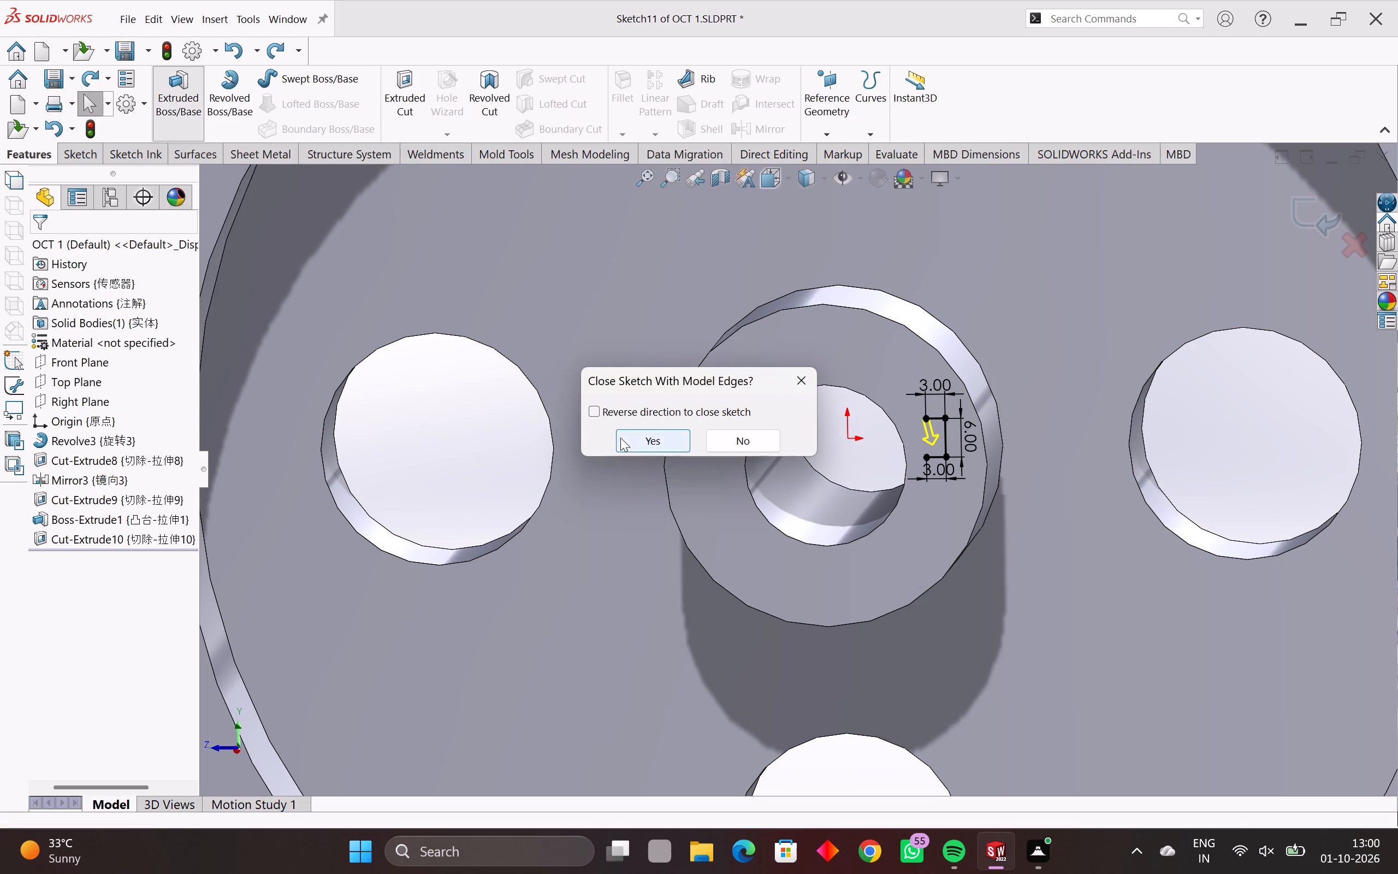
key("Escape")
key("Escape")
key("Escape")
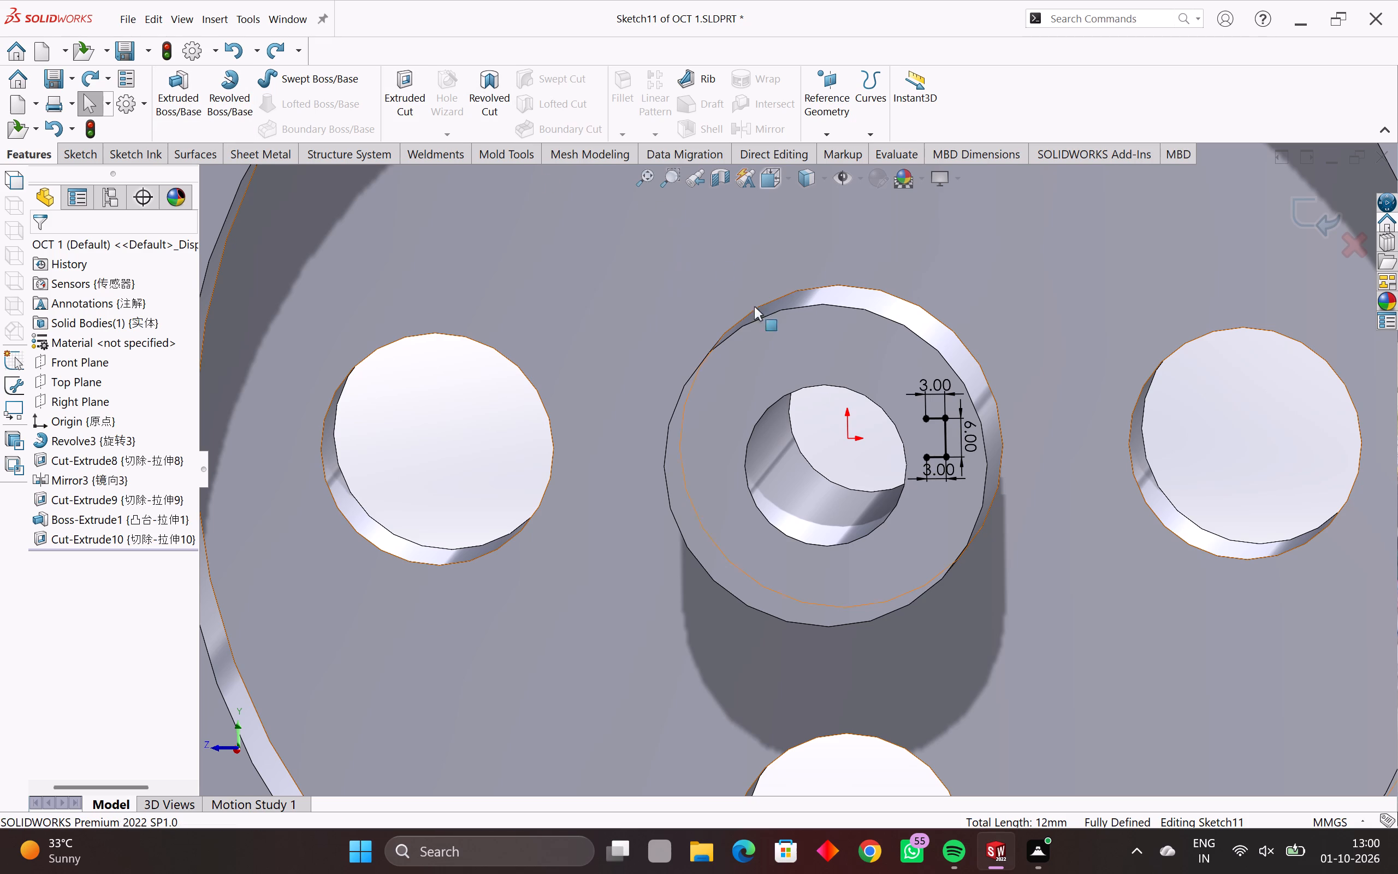
Examine the keyway sketch's open side and its alignment with the bore edge up close.
scroll(976, 483, "up", 2)
middle_click_drag(961, 481, 983, 476)
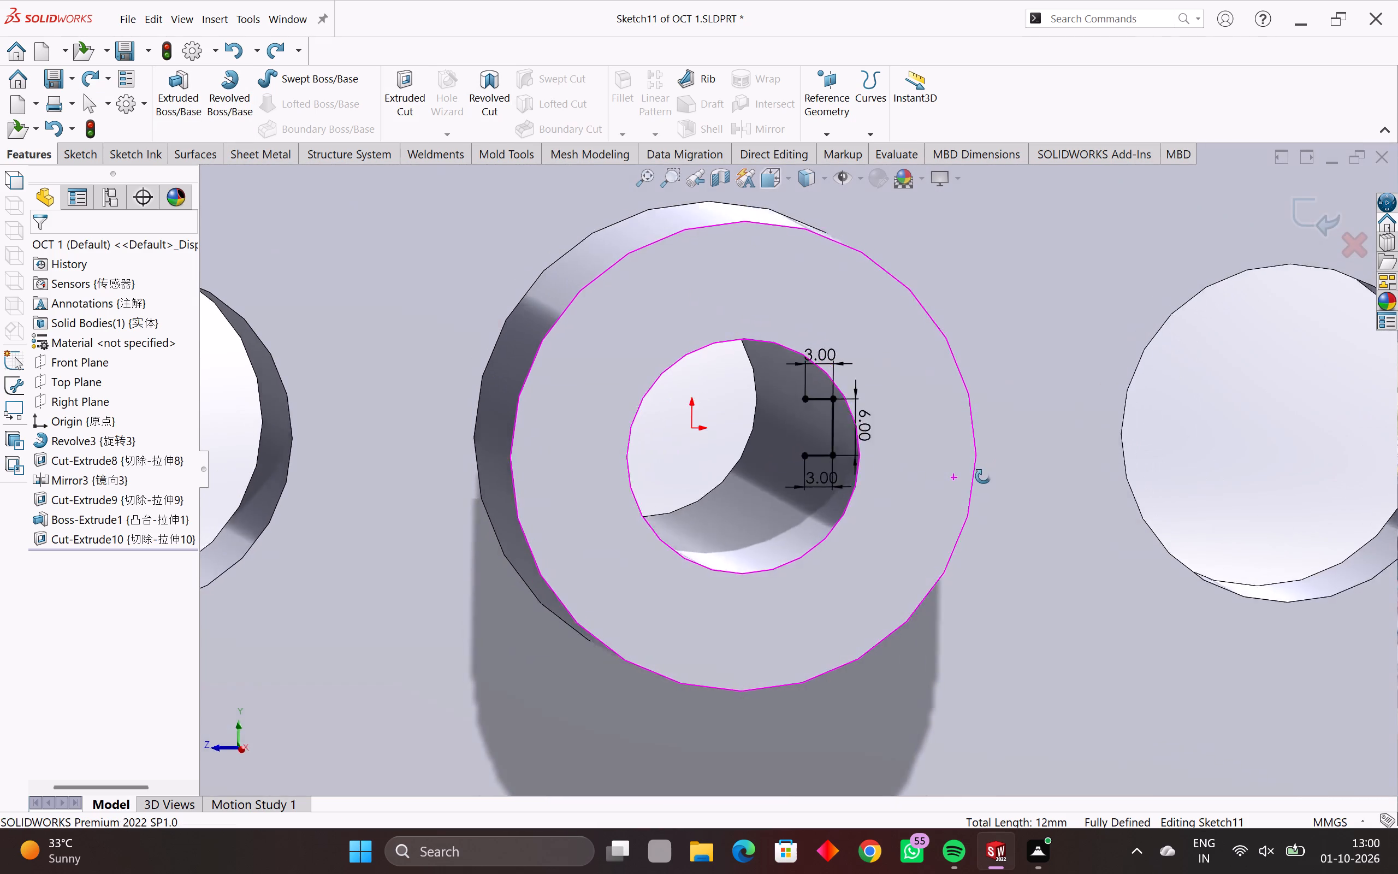
middle_click_drag(983, 476, 968, 487)
scroll(917, 461, "up", 3)
scroll(779, 416, "up", 3)
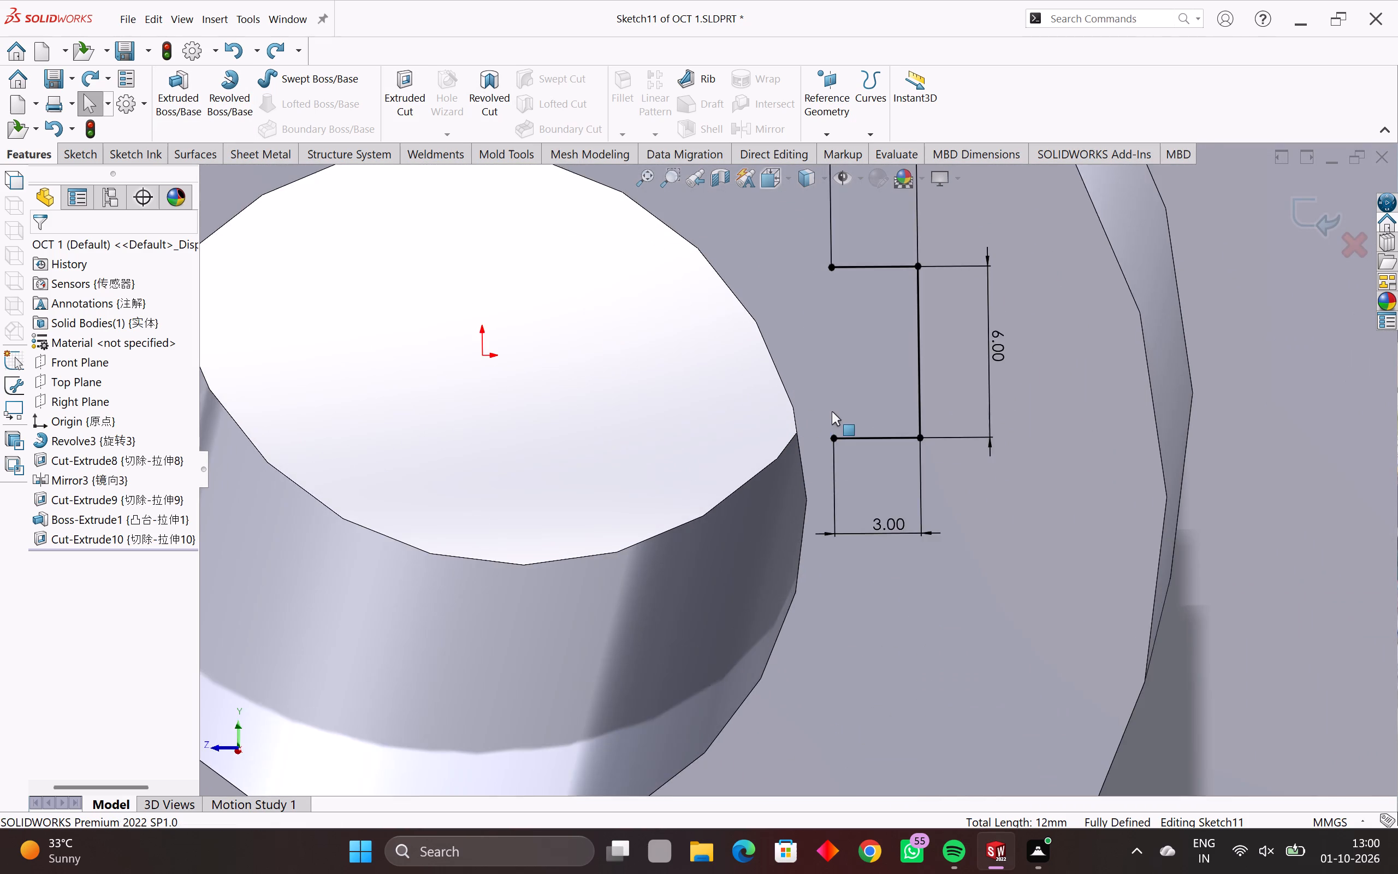
scroll(832, 411, "up", 2)
scroll(820, 412, "down", 1)
middle_click_drag(820, 424, 805, 400)
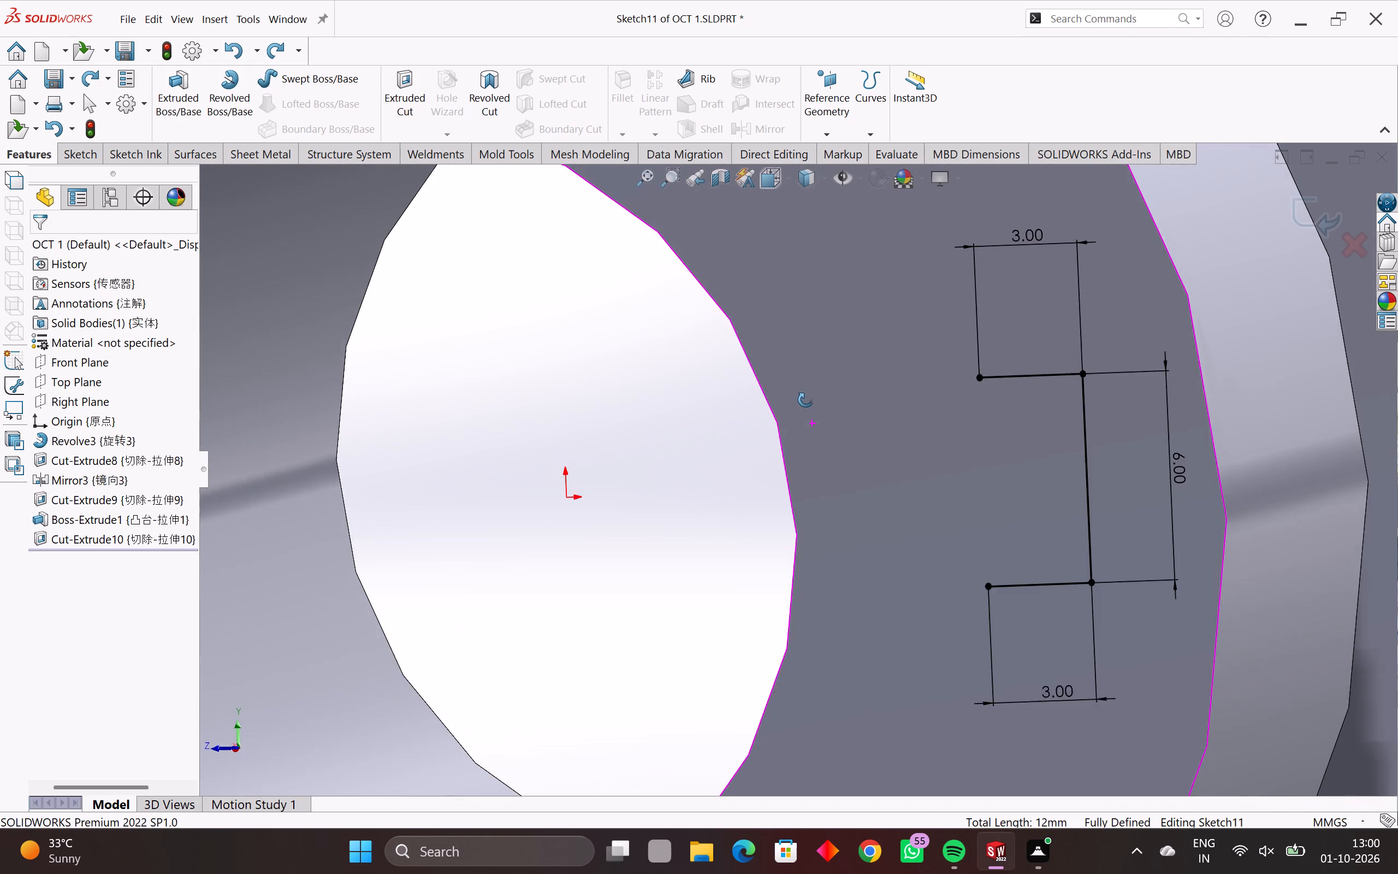
middle_click_drag(805, 400, 813, 389)
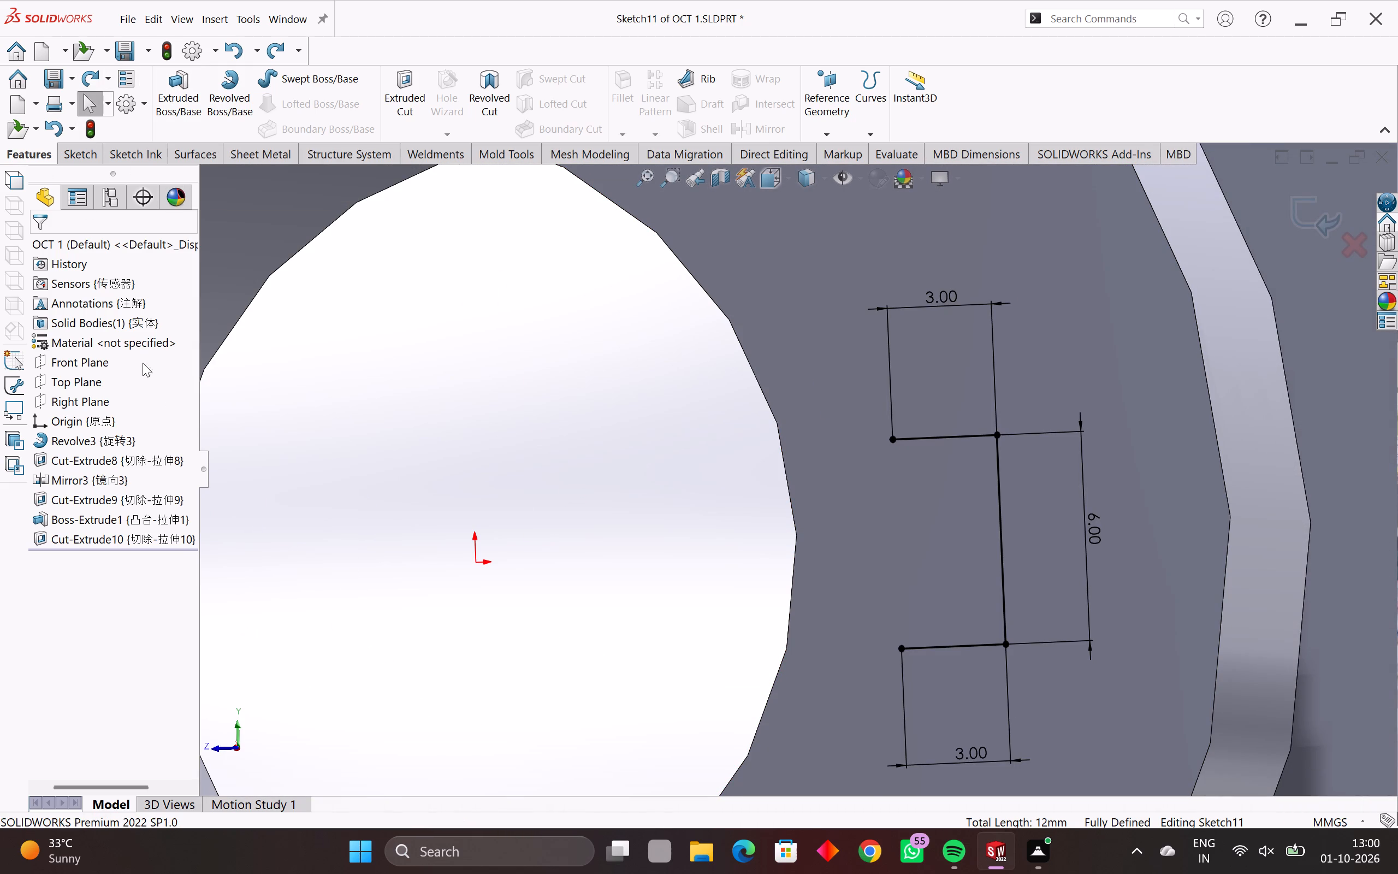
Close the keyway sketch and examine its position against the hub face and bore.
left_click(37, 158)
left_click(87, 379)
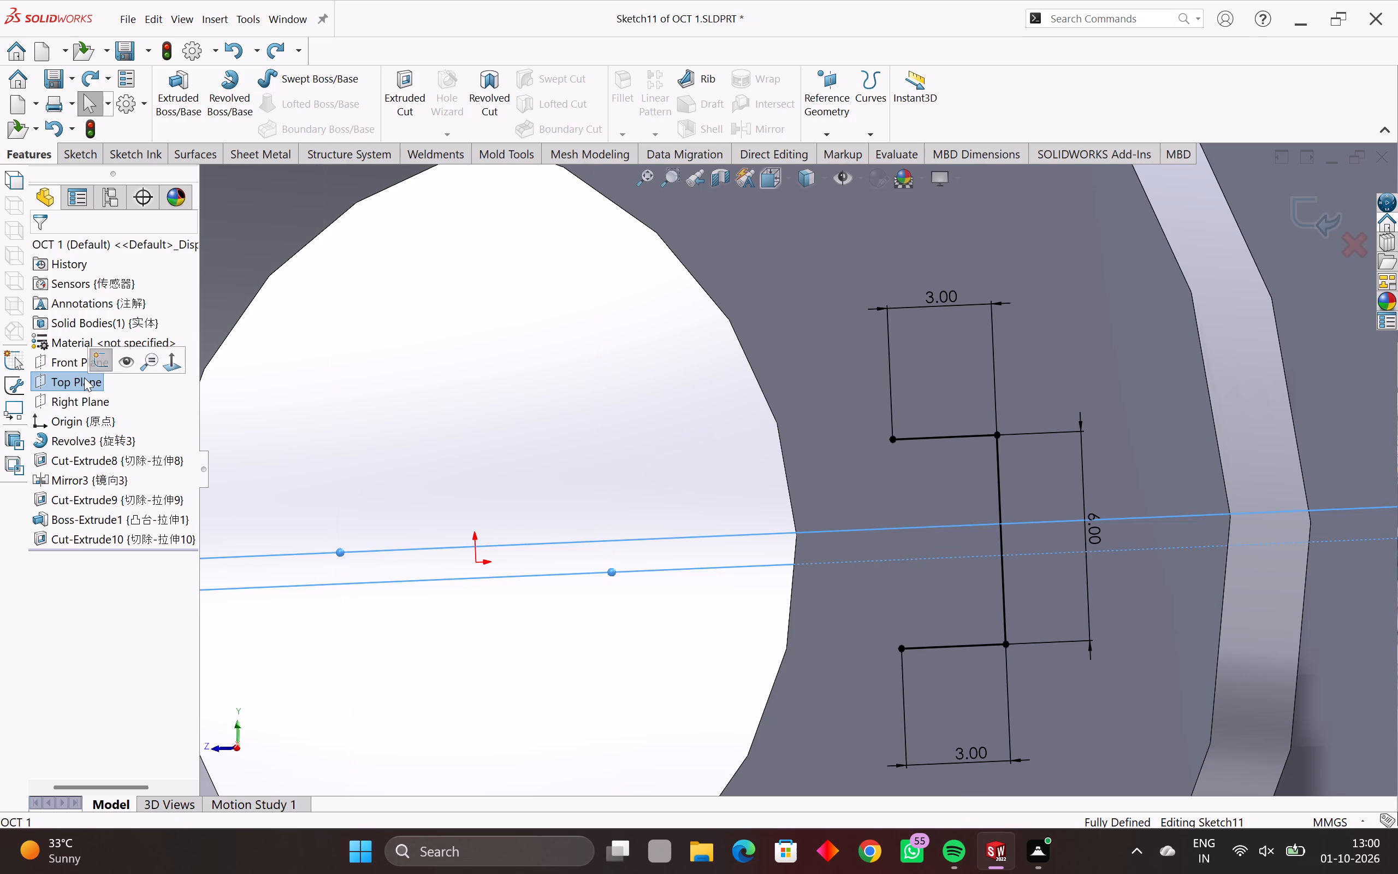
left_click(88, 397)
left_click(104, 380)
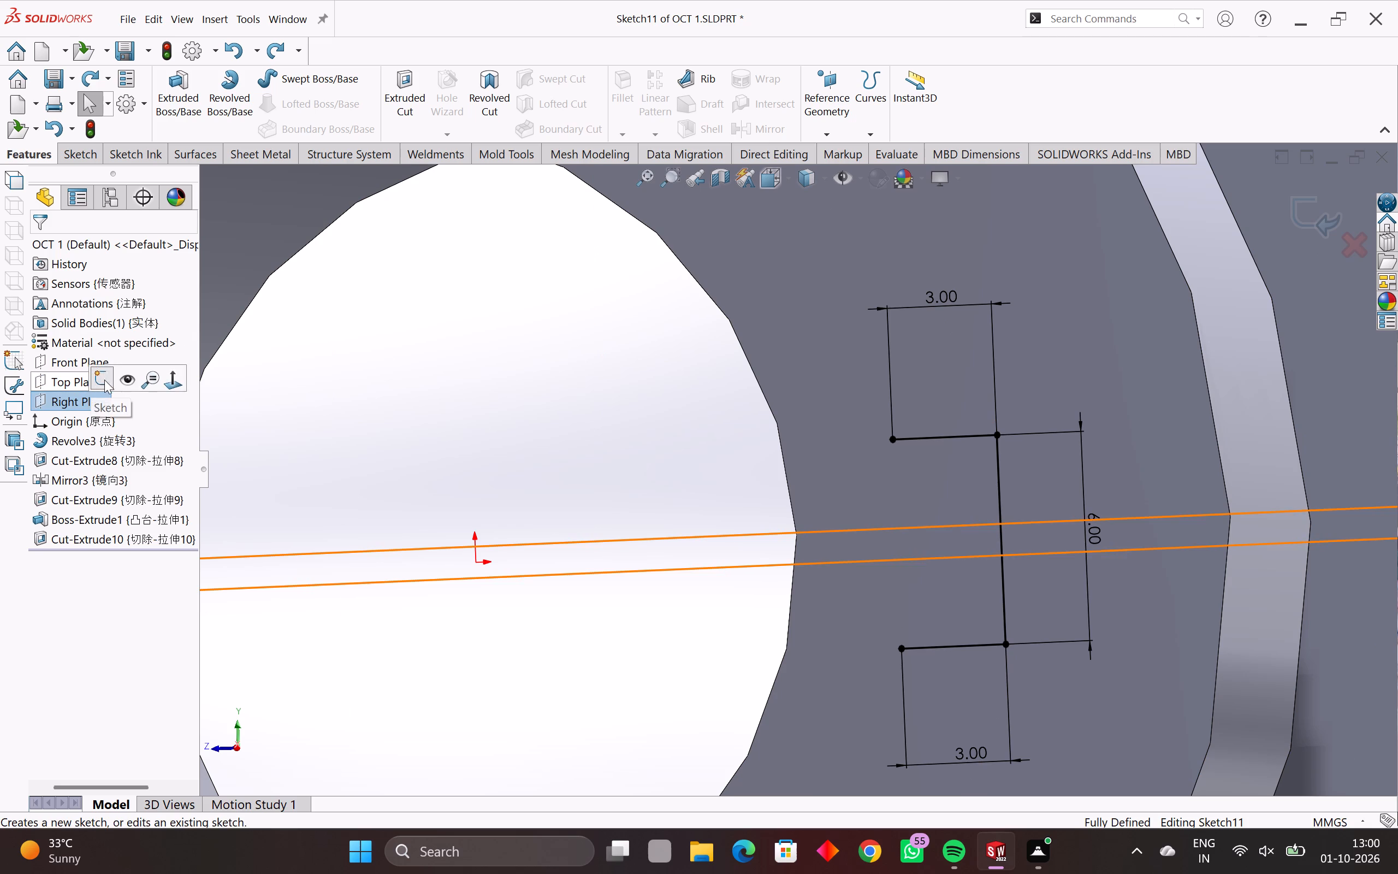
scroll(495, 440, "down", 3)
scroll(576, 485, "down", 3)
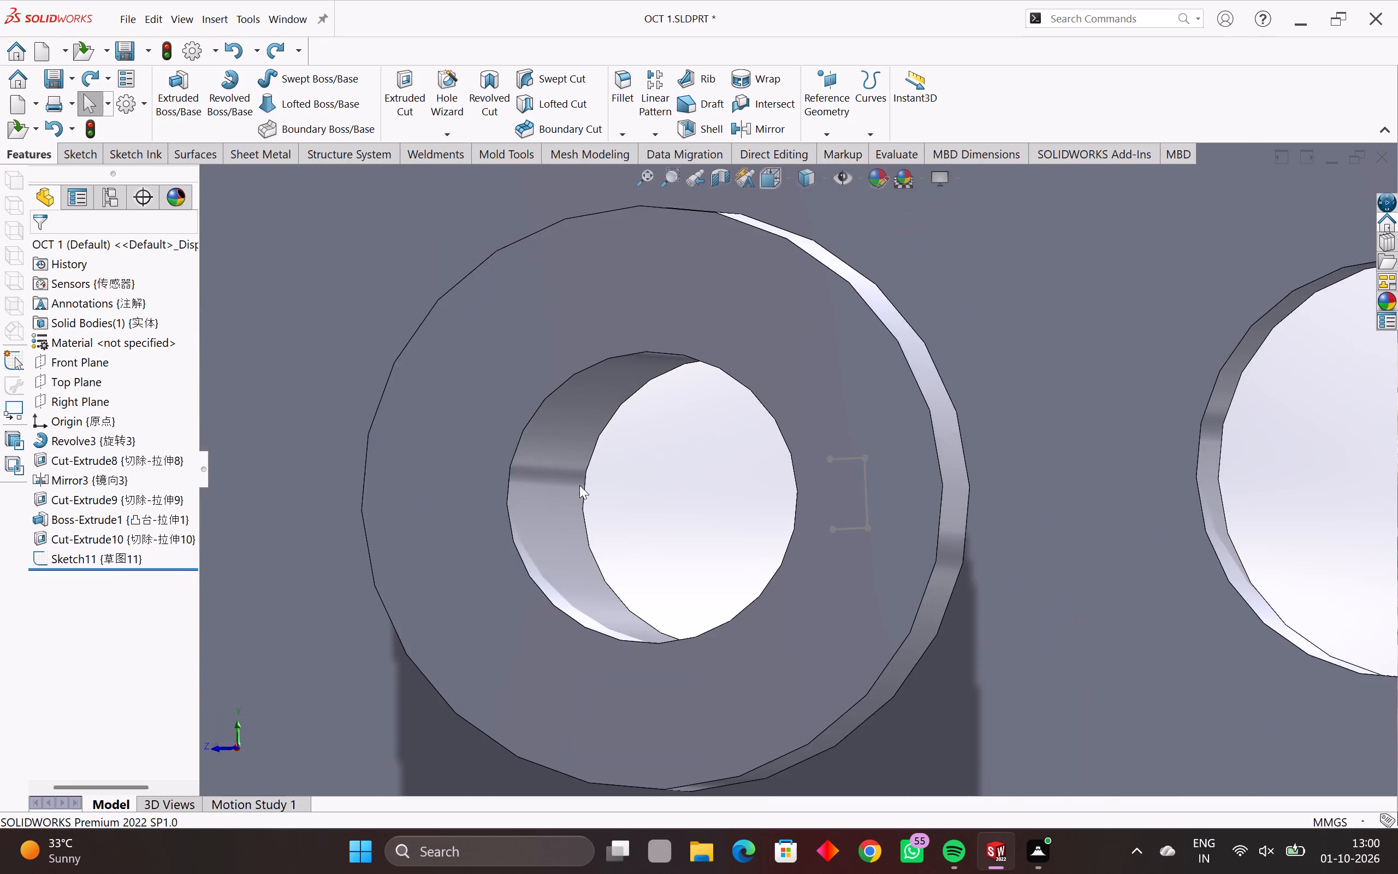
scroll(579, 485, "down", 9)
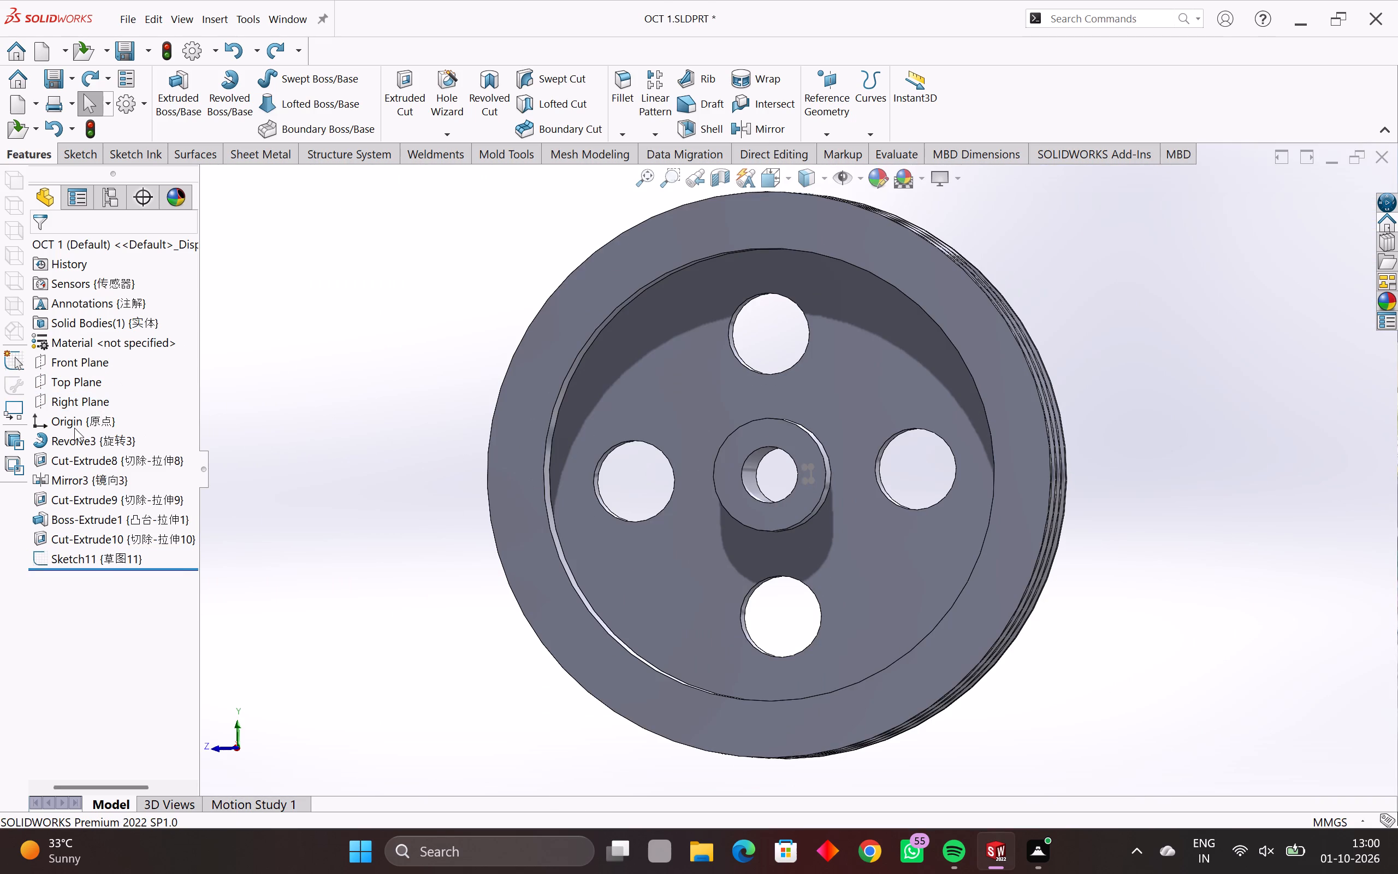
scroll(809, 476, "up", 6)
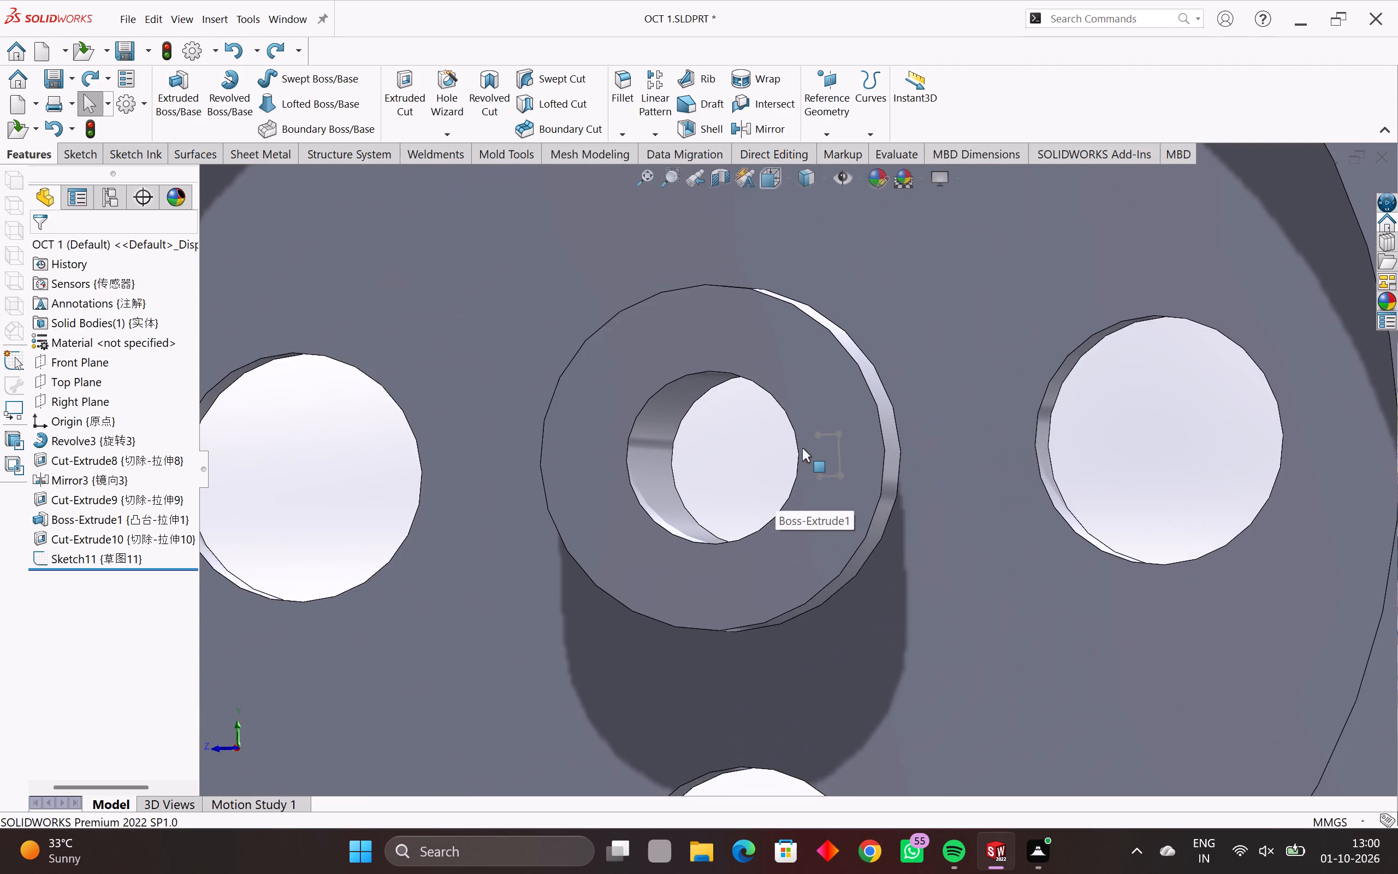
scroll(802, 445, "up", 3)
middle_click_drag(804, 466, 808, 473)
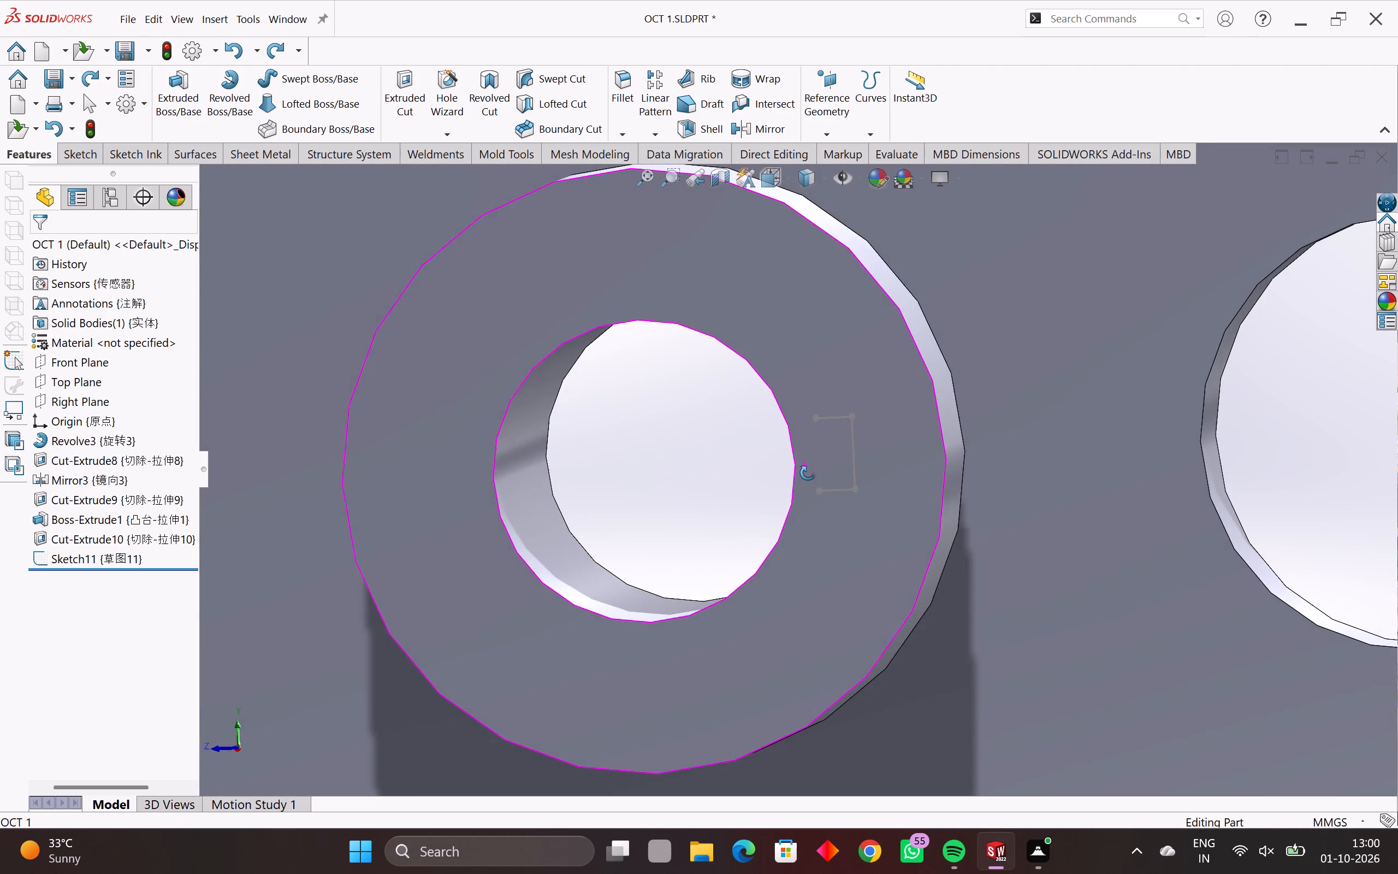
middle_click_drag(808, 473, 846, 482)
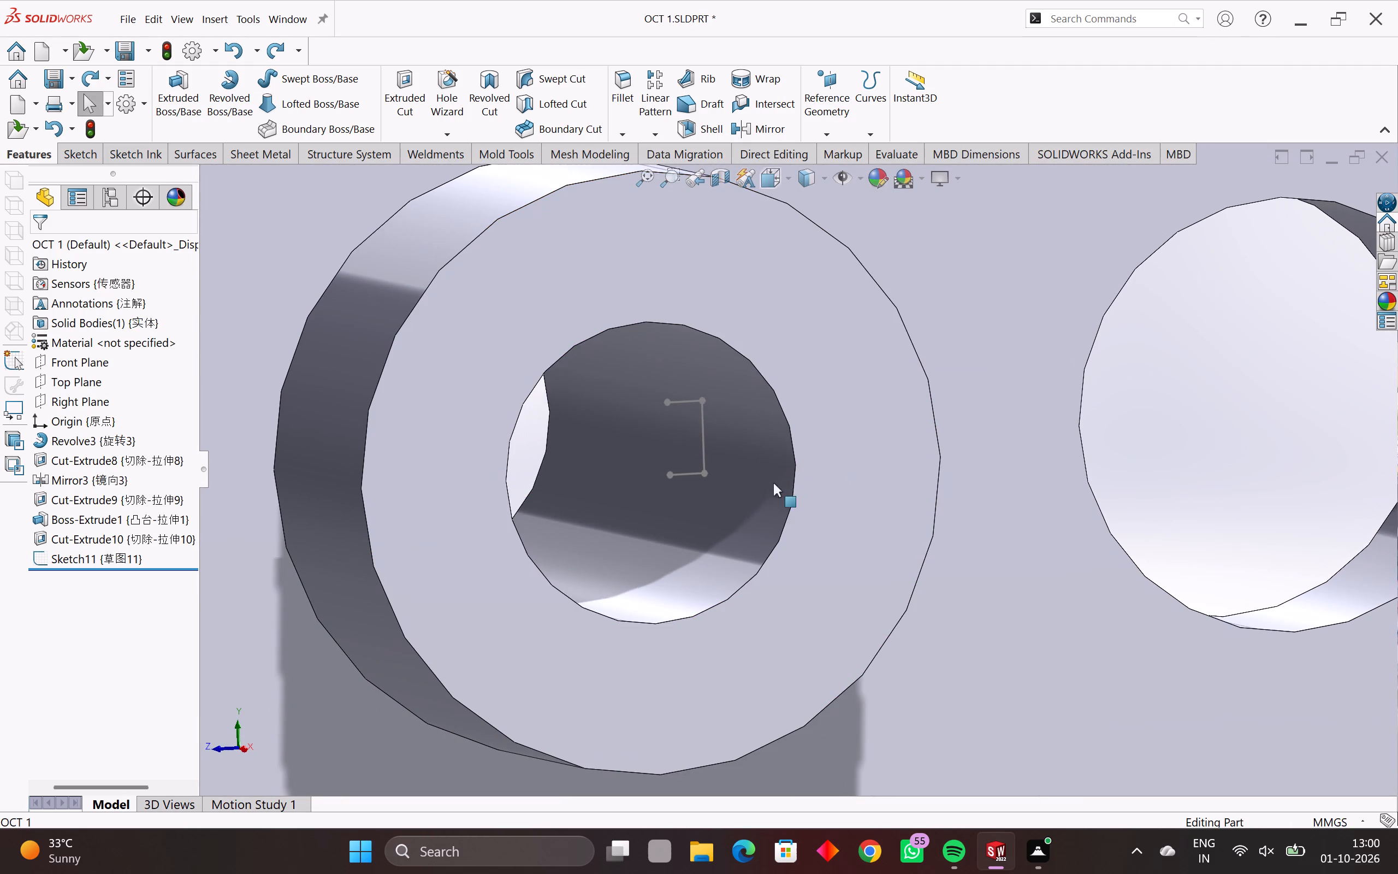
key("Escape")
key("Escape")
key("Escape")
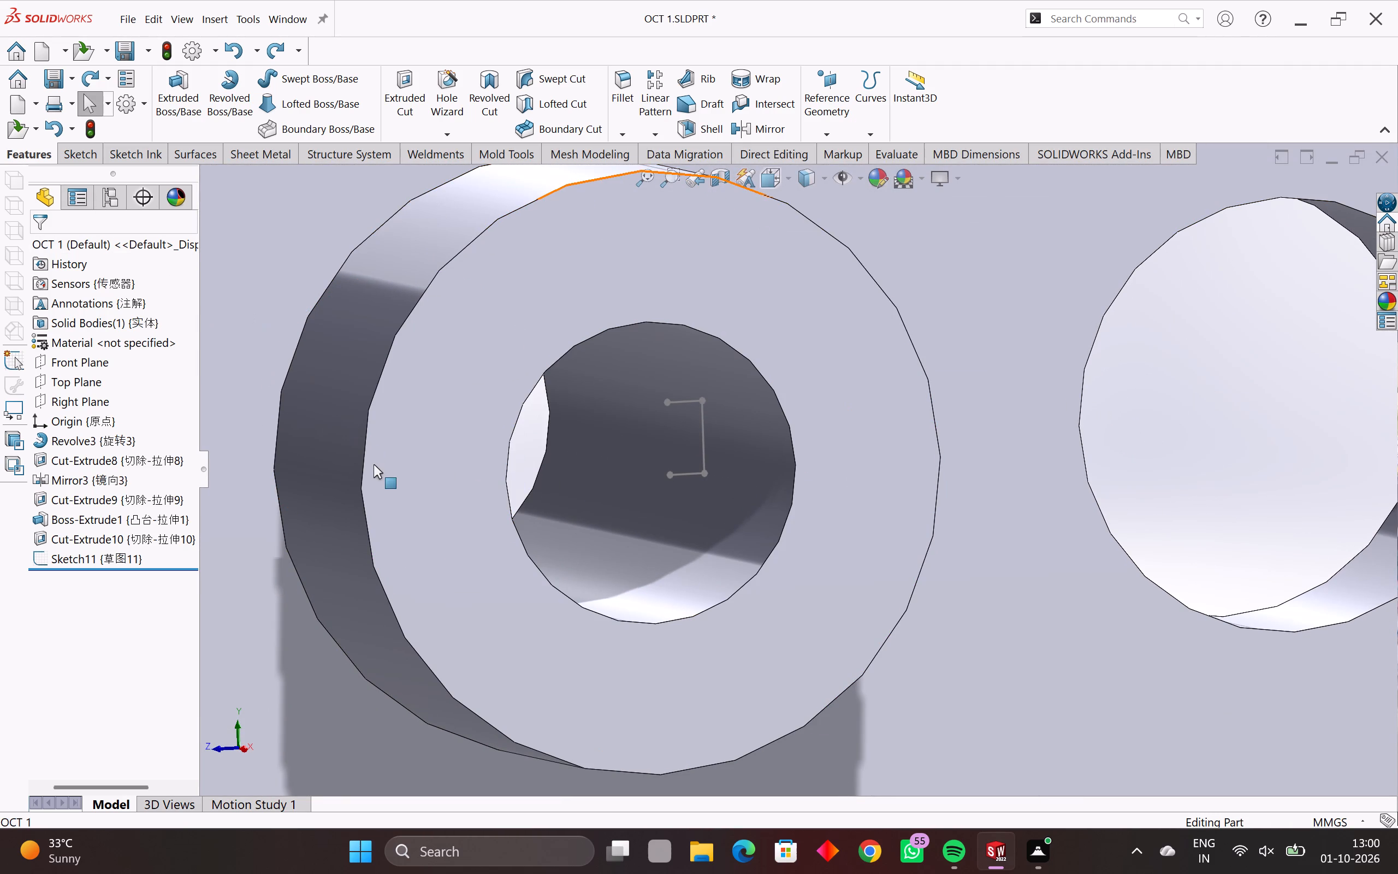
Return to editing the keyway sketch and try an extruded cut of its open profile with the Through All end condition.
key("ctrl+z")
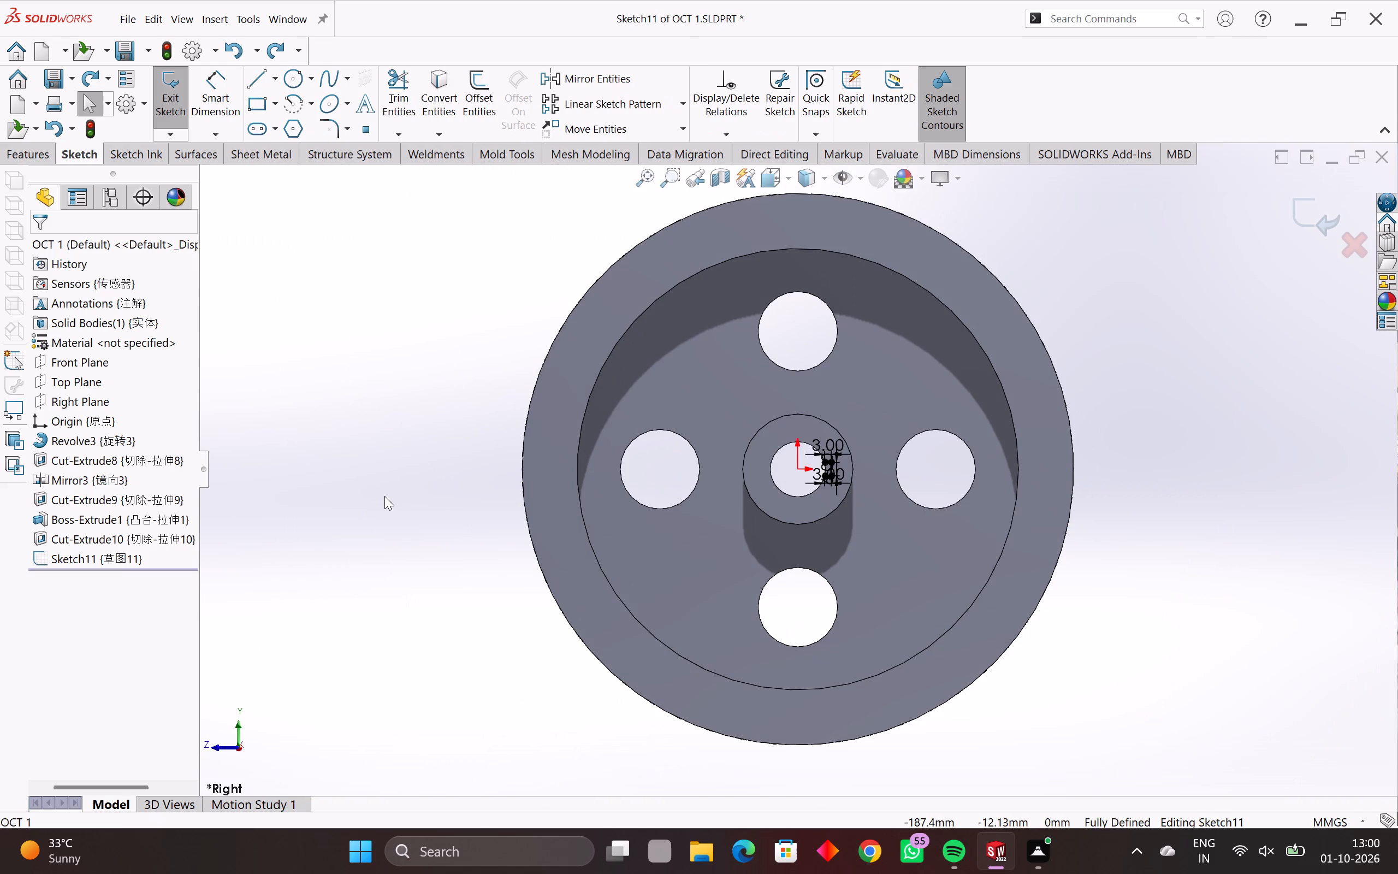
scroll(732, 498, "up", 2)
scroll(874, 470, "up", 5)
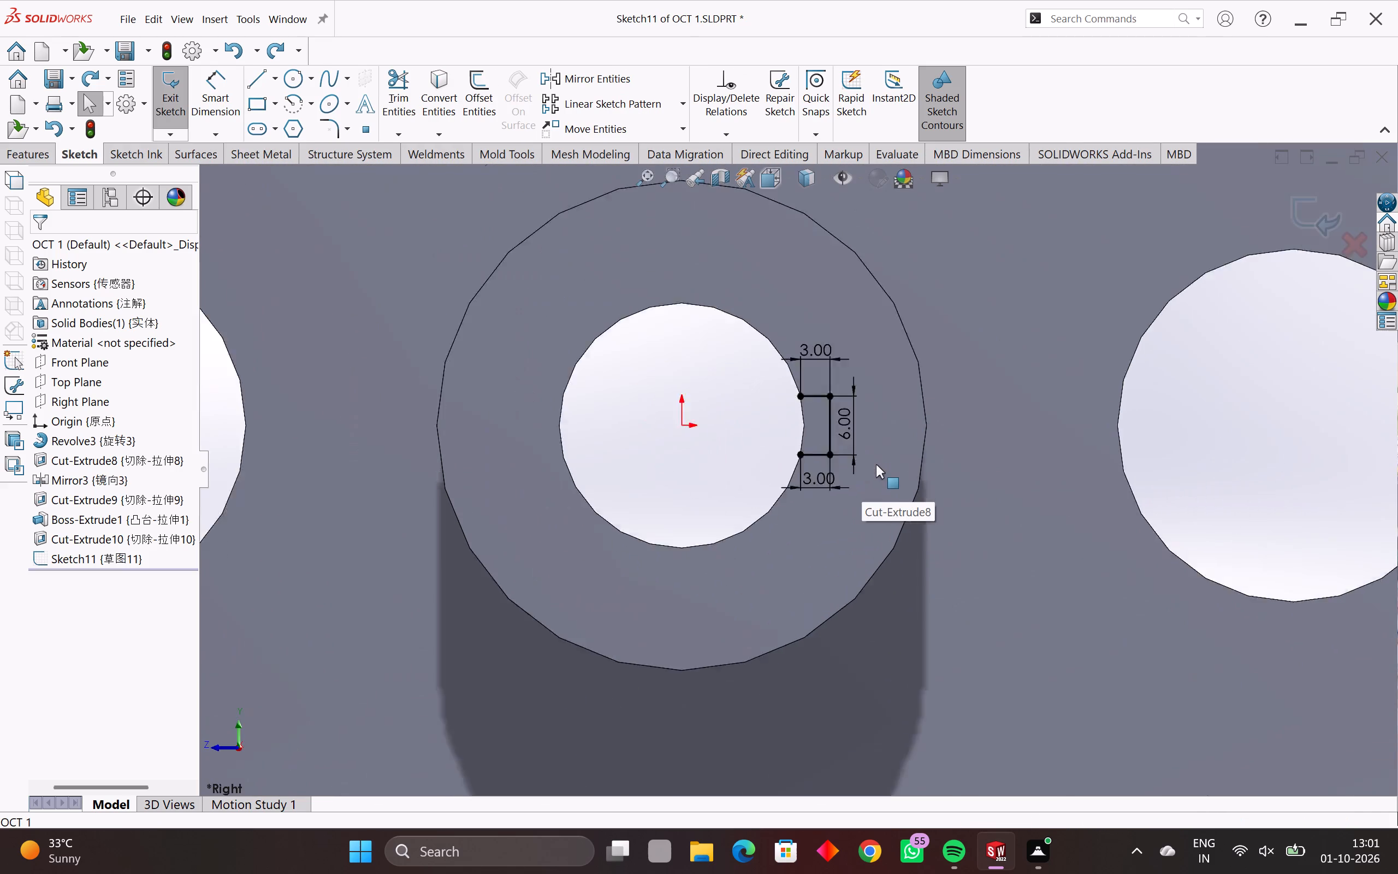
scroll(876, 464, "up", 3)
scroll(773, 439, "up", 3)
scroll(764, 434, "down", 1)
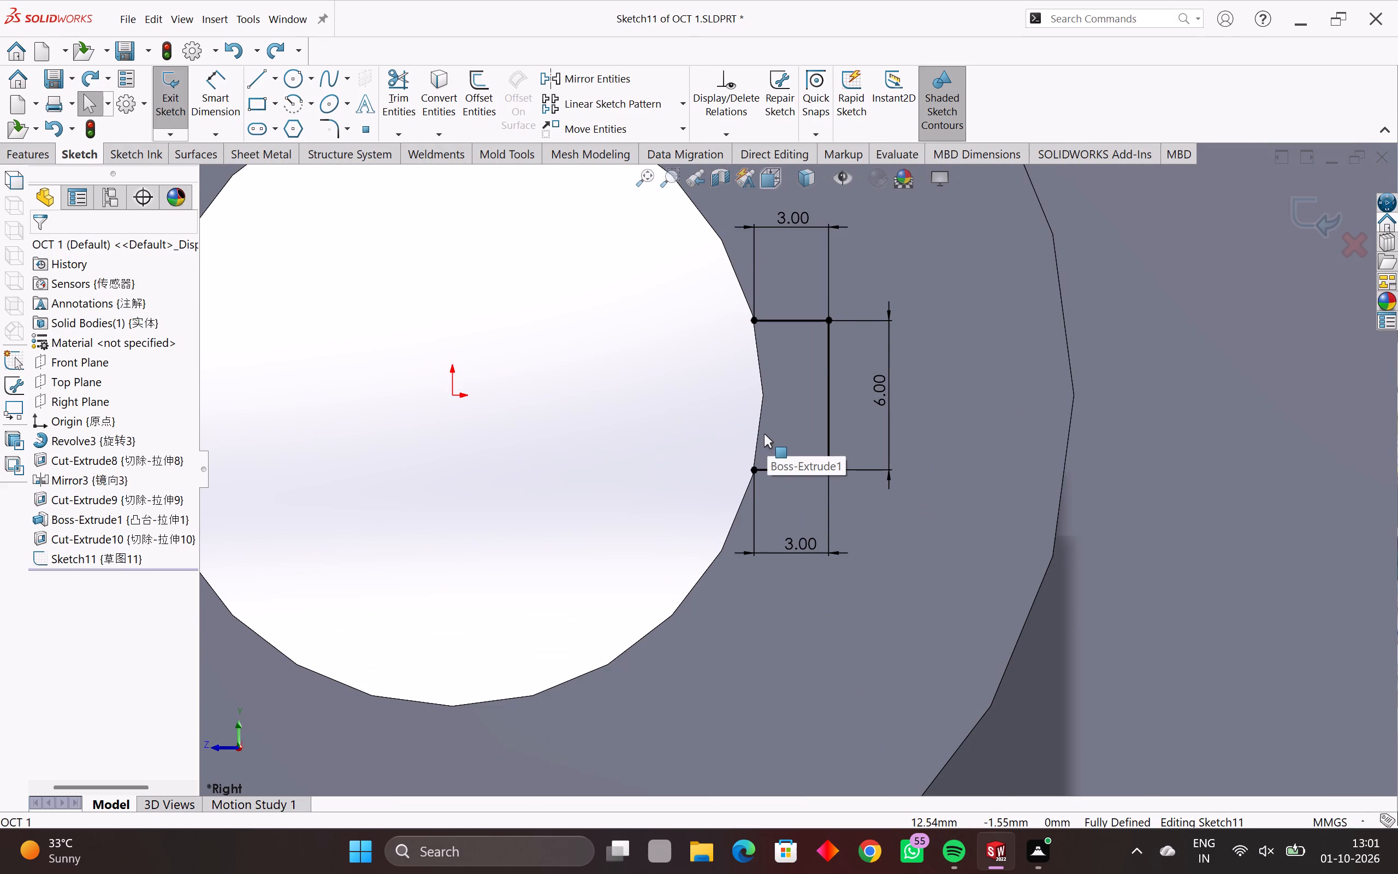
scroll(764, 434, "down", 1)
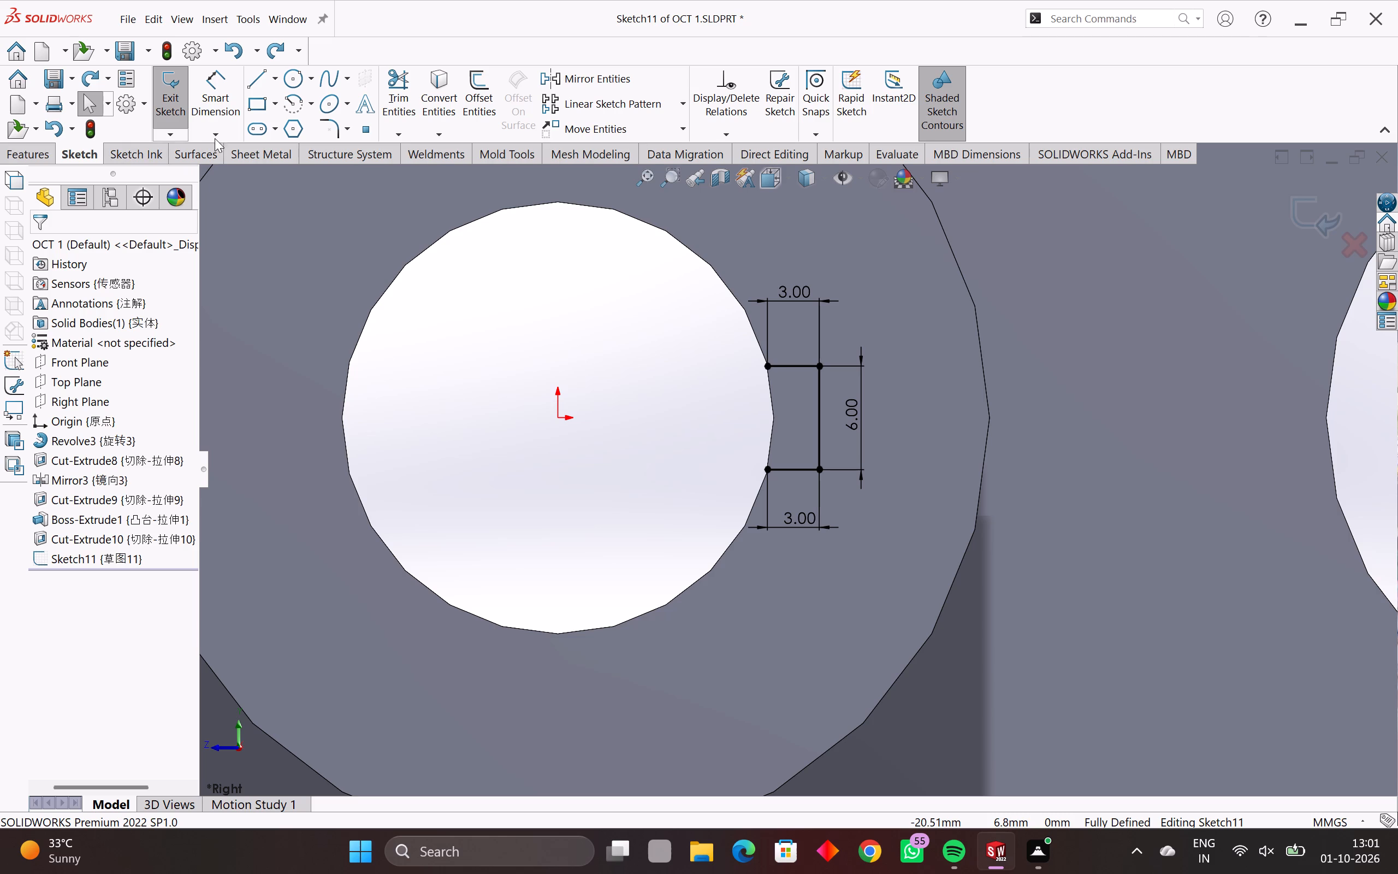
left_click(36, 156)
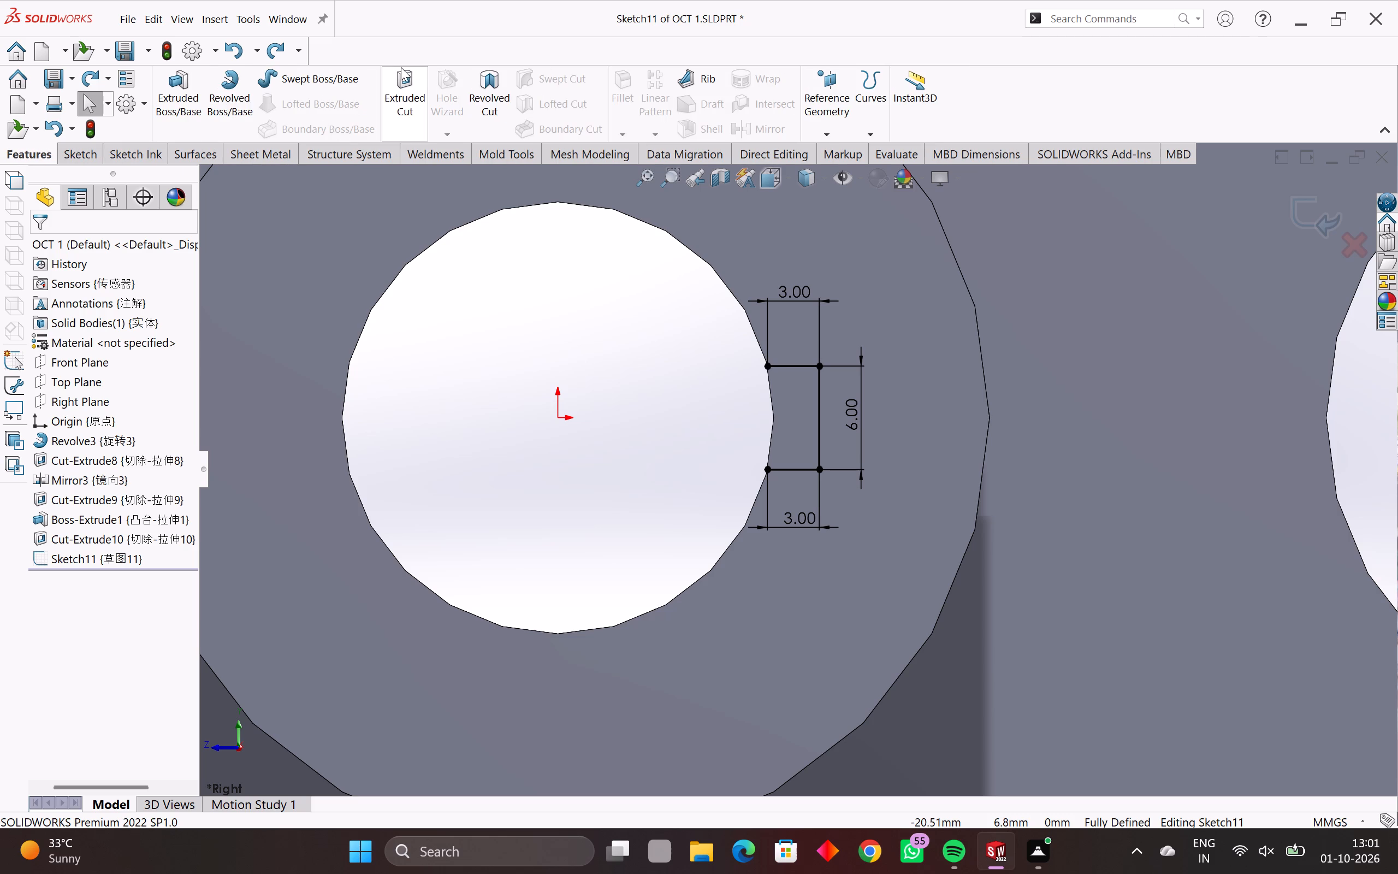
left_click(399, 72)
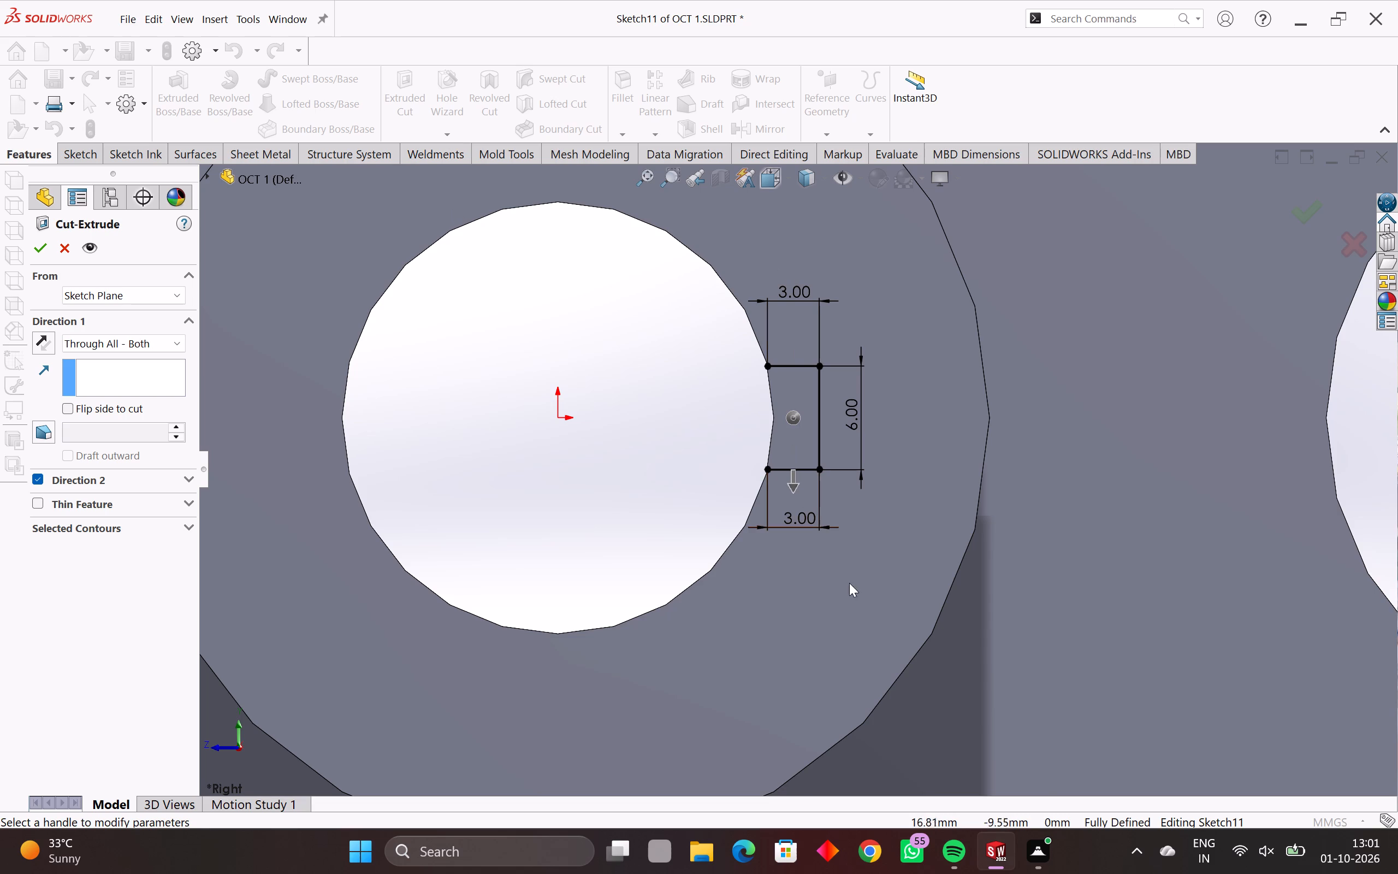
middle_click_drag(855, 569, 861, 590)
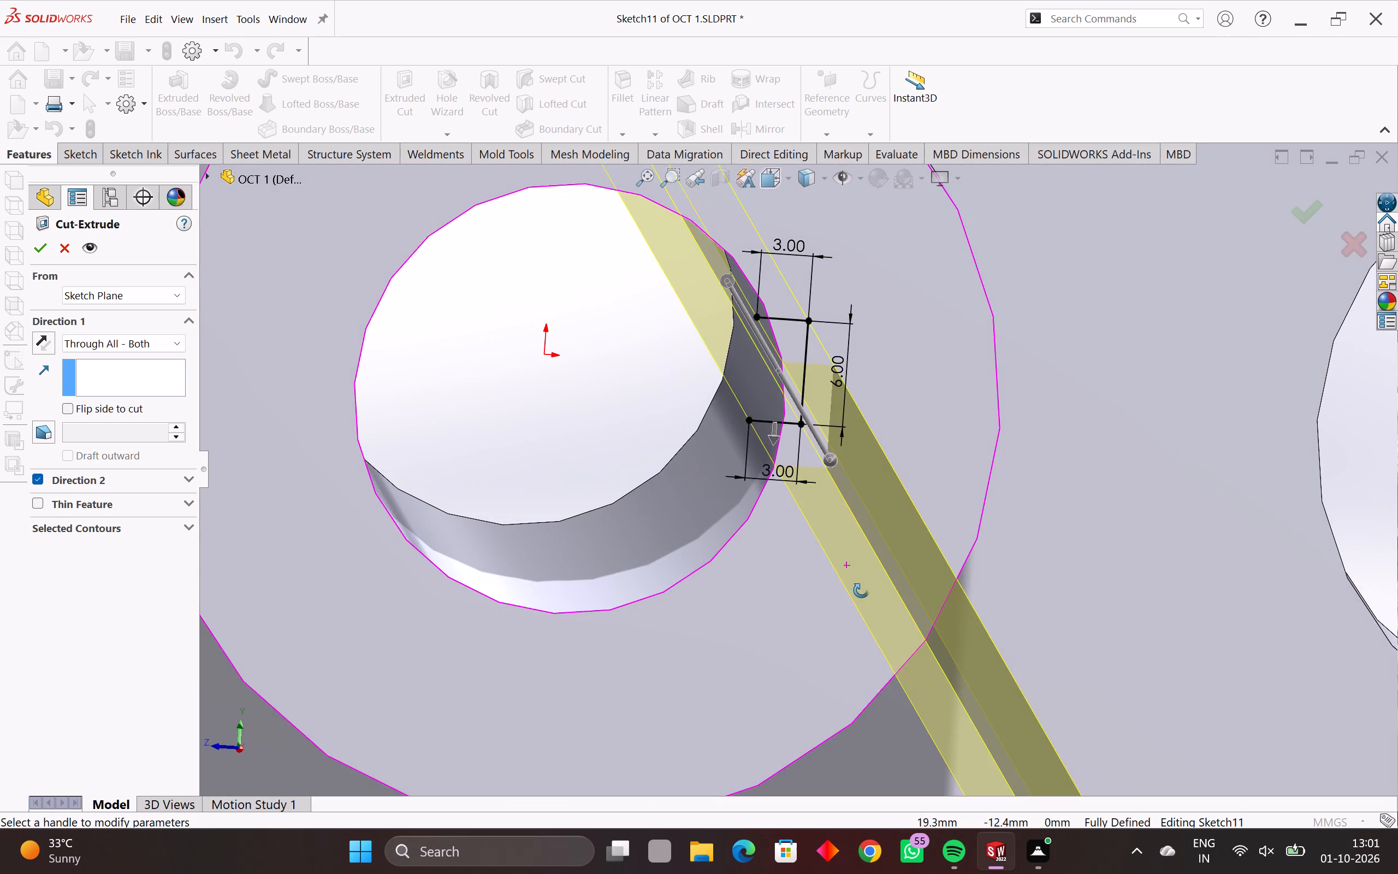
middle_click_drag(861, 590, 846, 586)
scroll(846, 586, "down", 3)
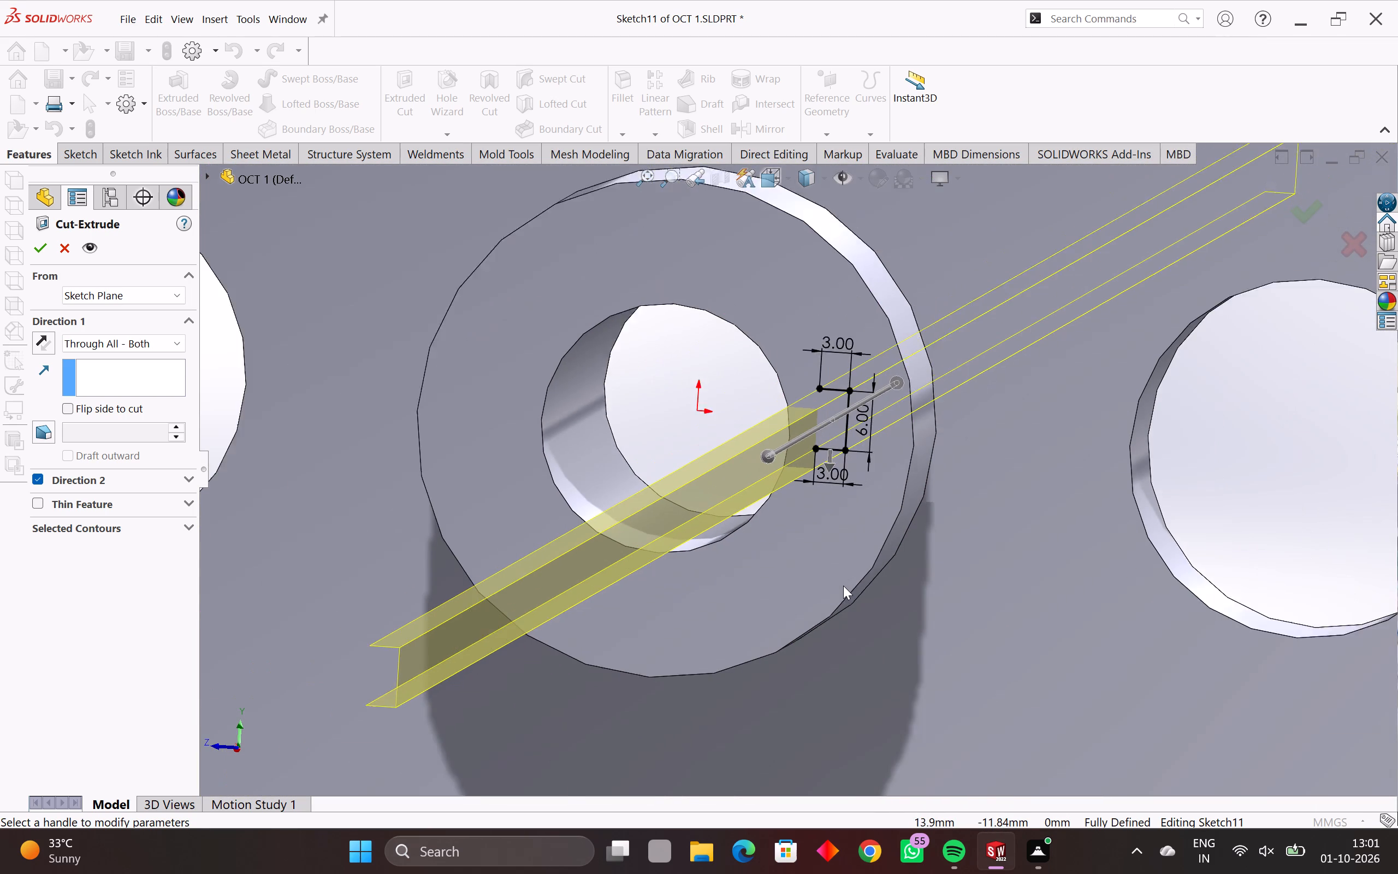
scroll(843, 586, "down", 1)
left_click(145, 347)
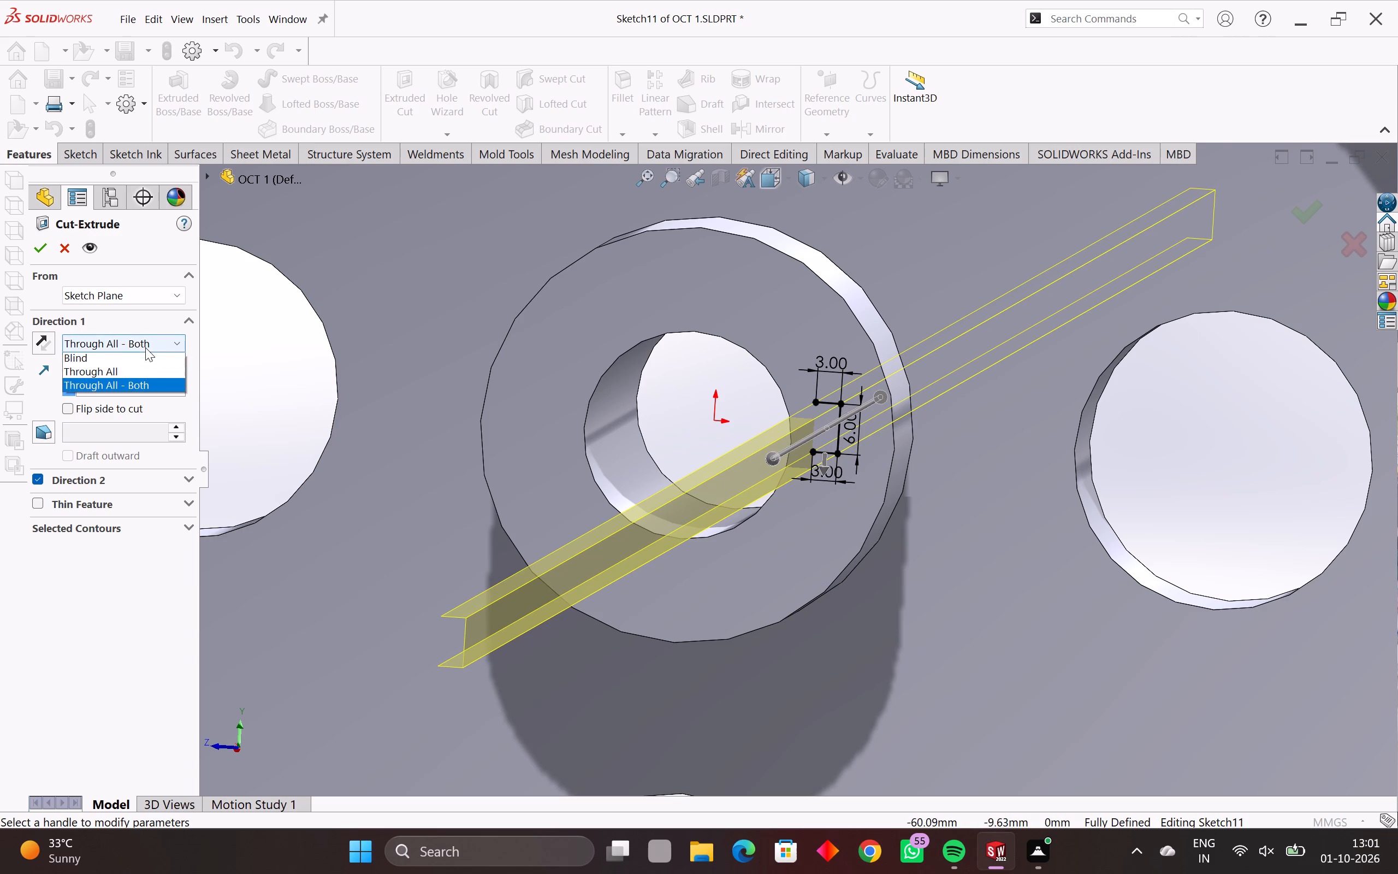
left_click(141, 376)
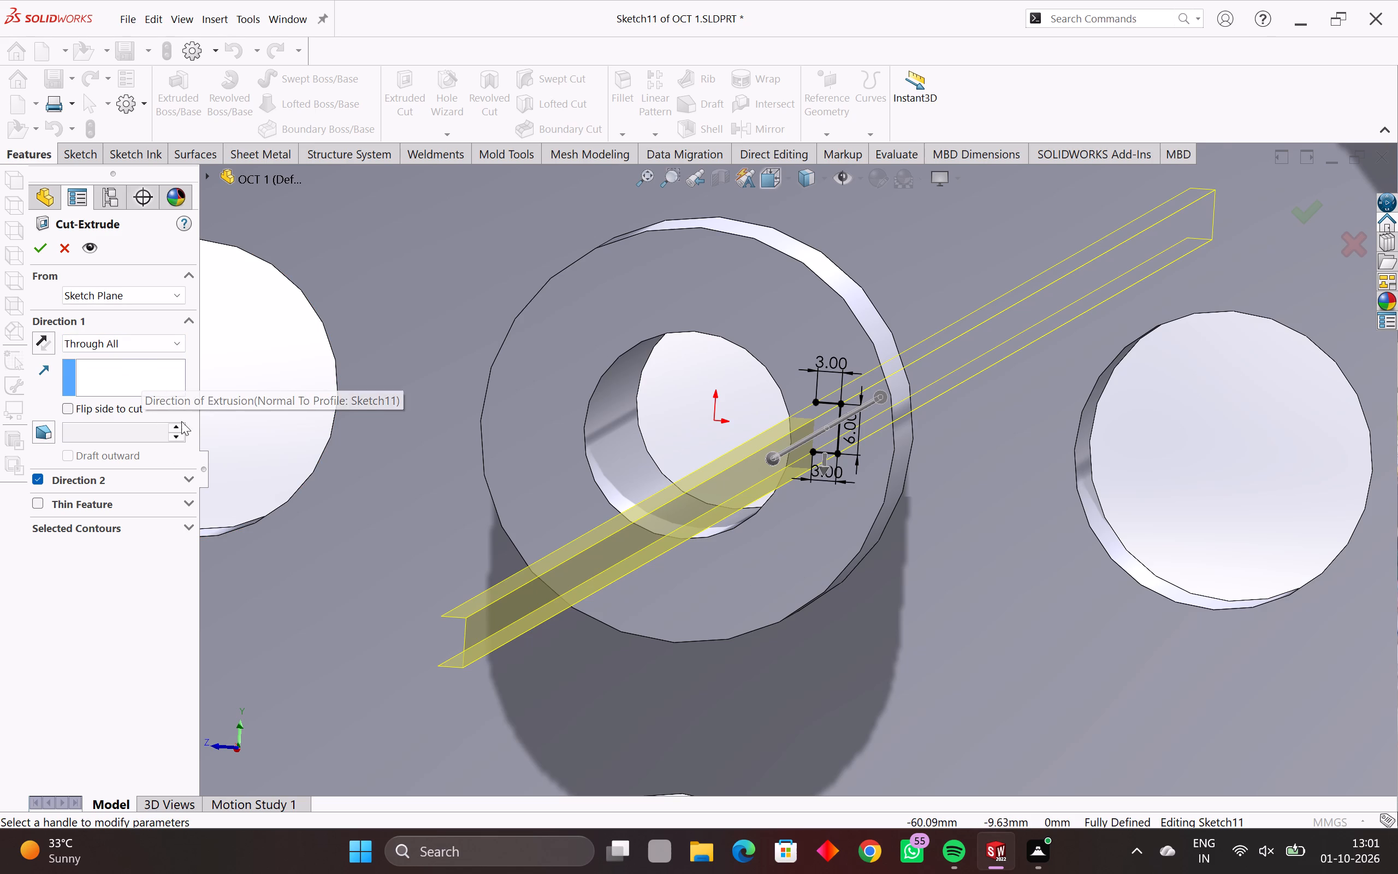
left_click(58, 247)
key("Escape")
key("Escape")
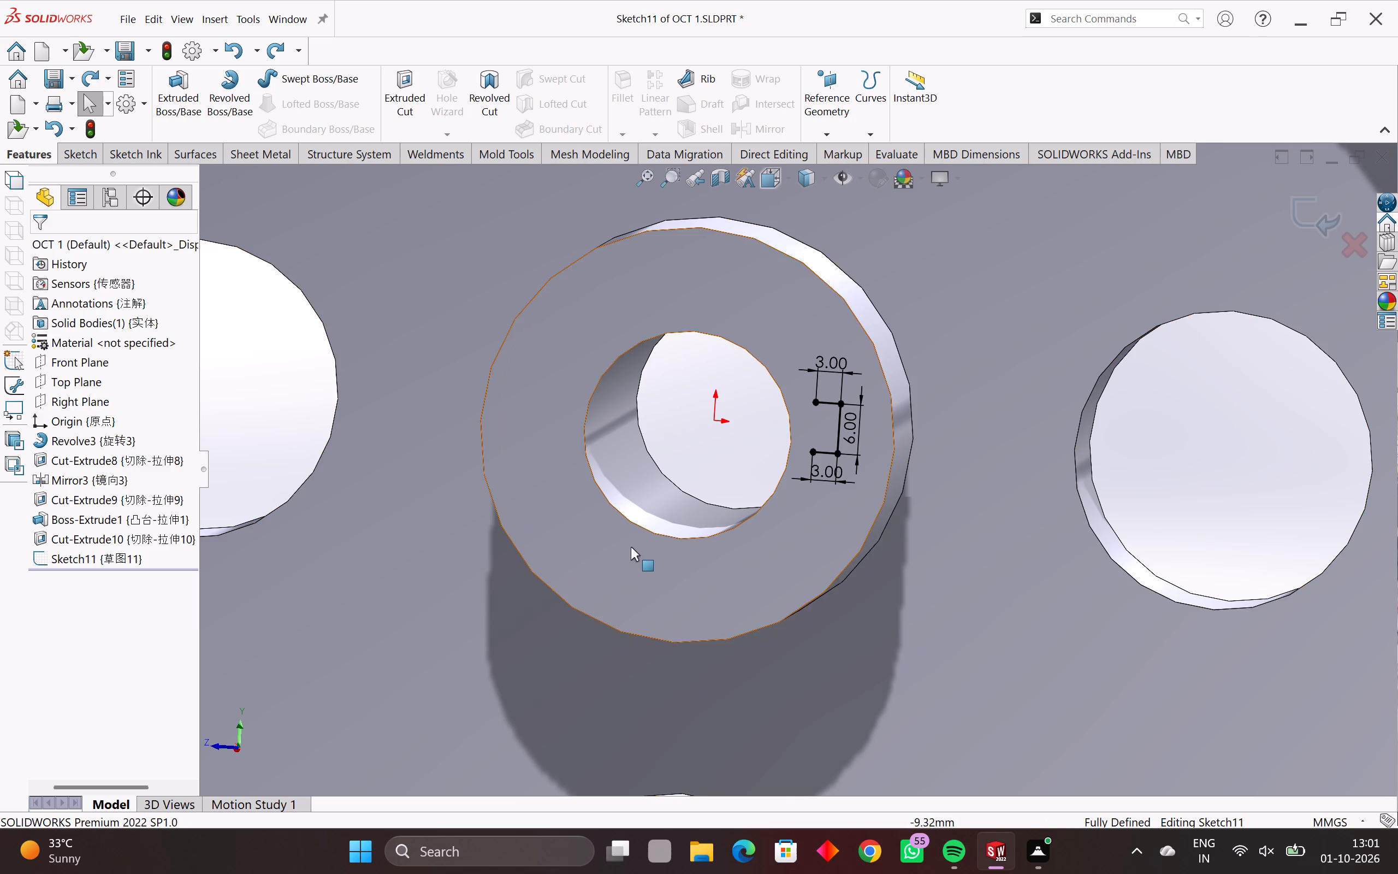
Examine from several angles where the keyway sketch lies along the hub's depth relative to the bore and Right Plane.
middle_click_drag(631, 547, 637, 546)
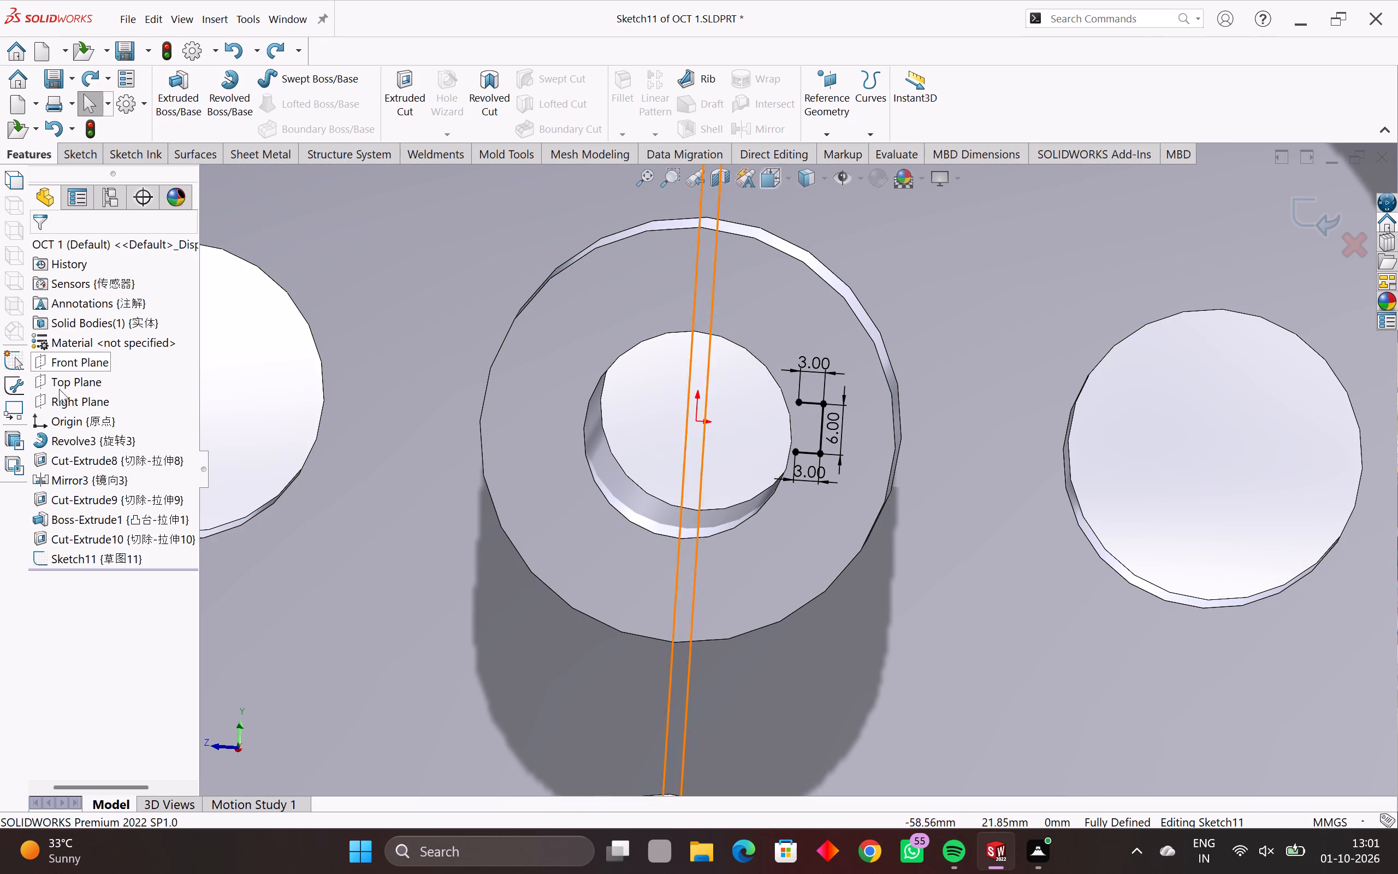
left_click(84, 409)
left_click(81, 404)
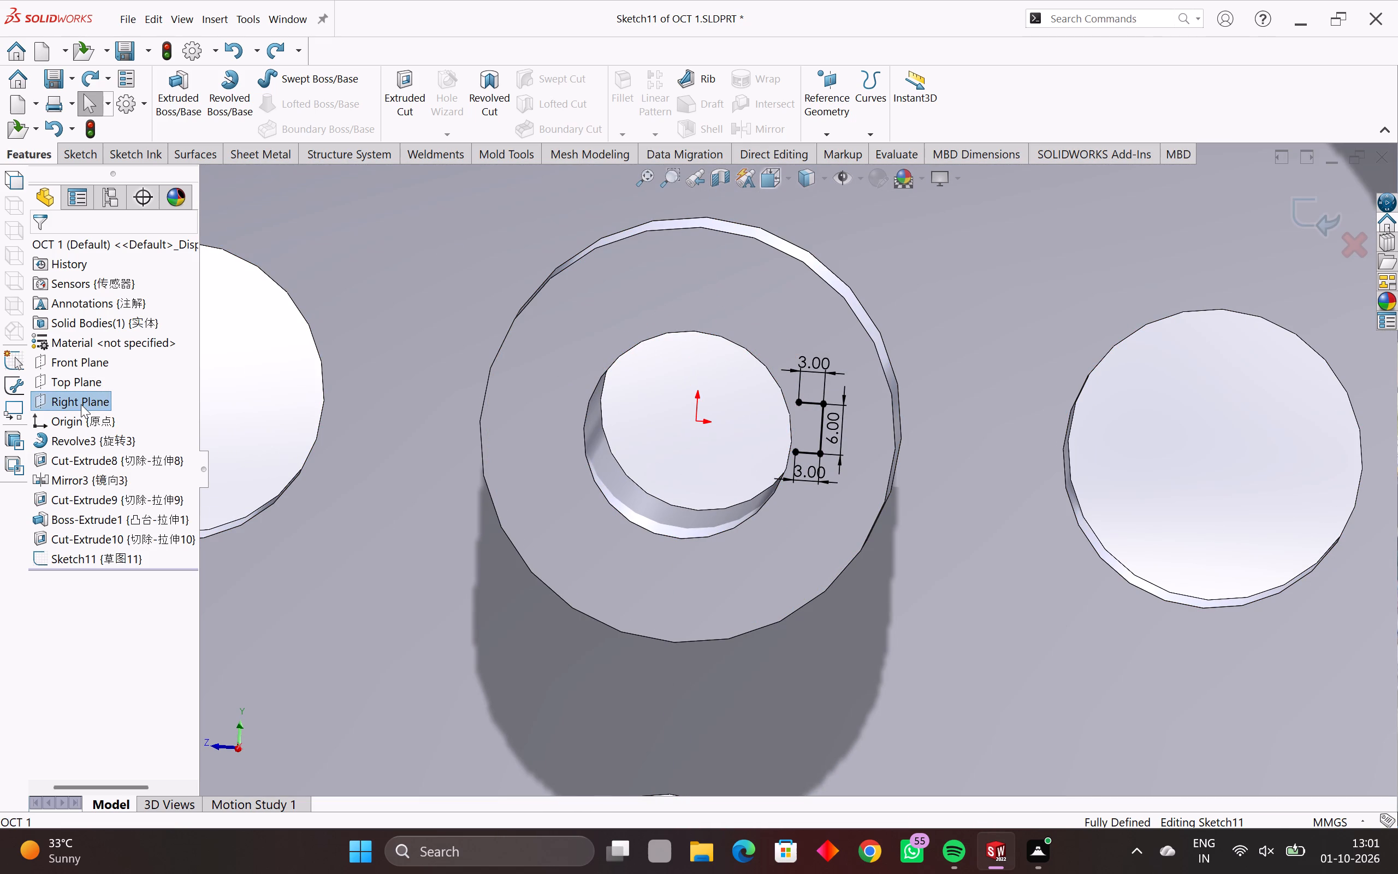
key("Escape")
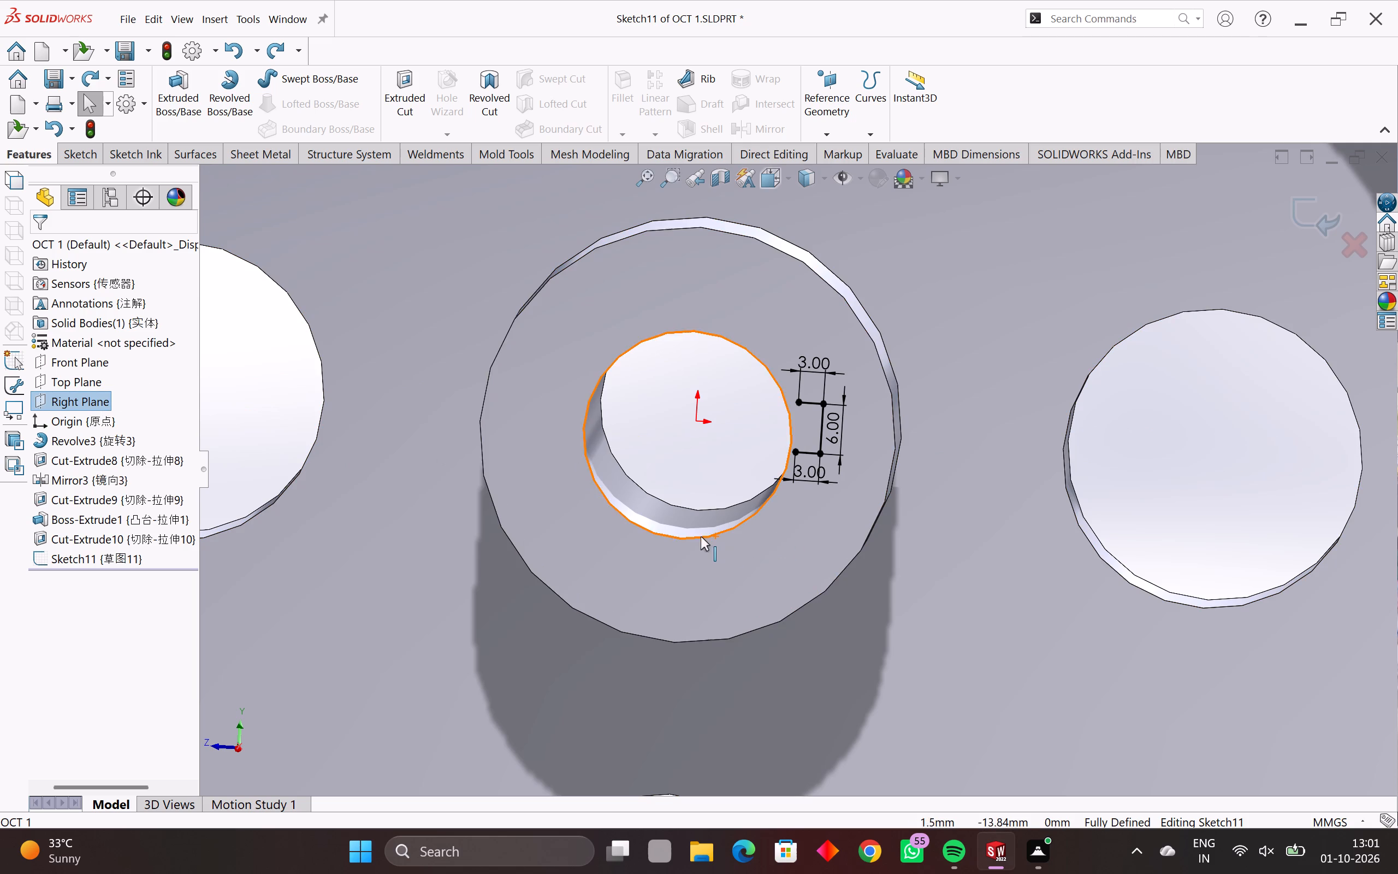
middle_click_drag(792, 495, 709, 491)
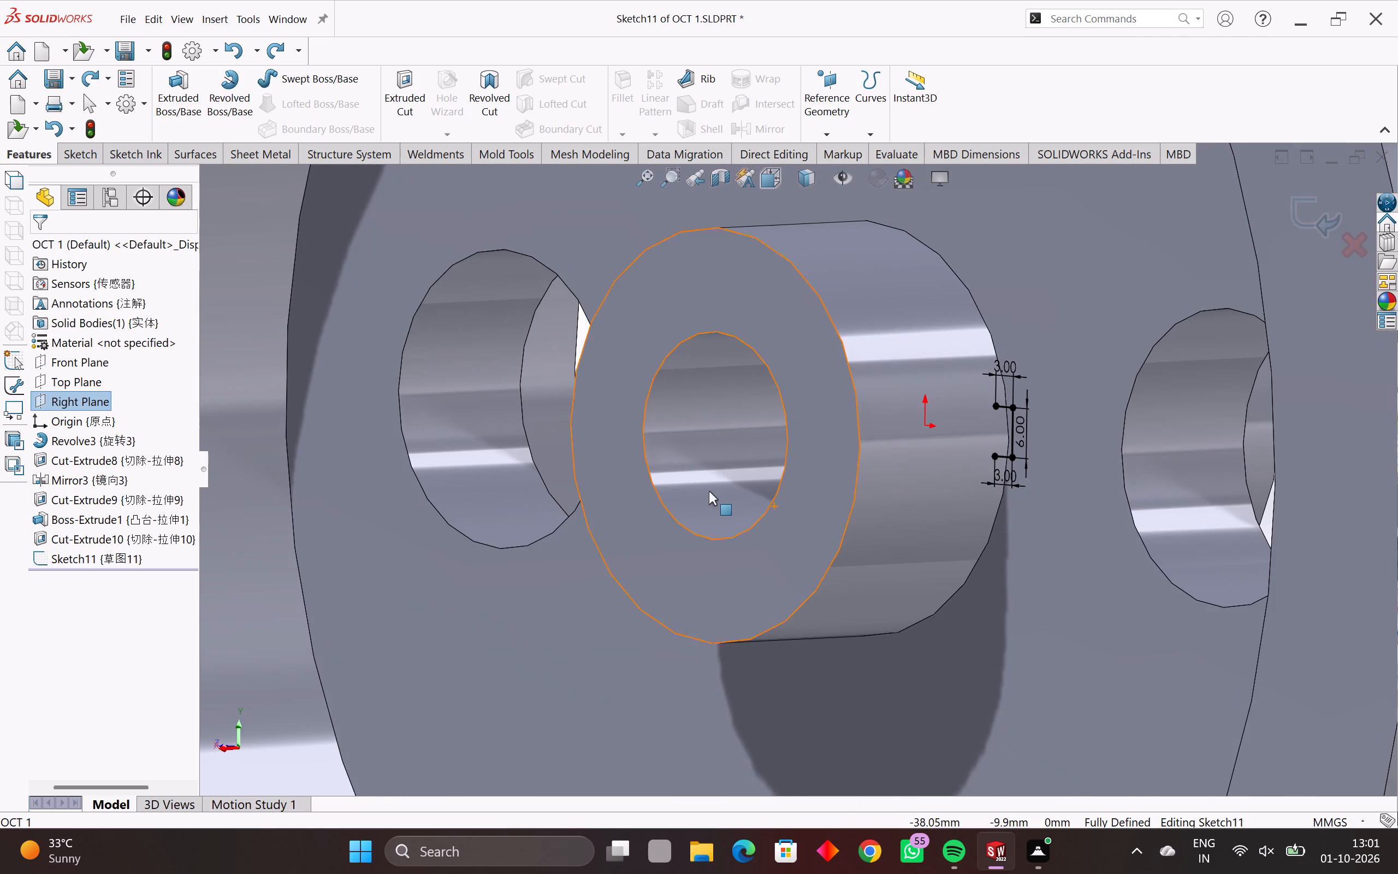
middle_click_drag(709, 491, 748, 491)
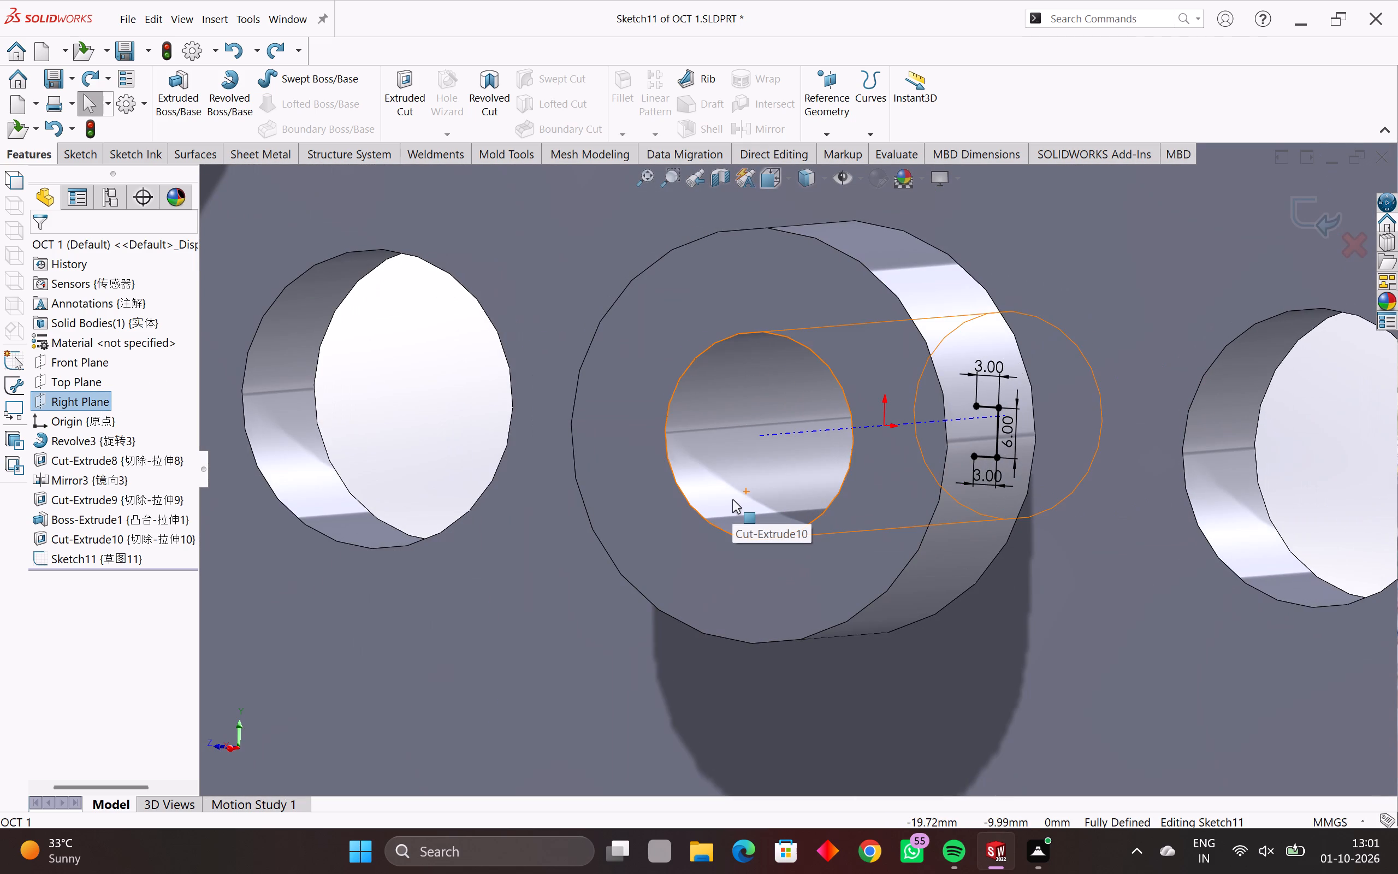
middle_click_drag(688, 412, 772, 434)
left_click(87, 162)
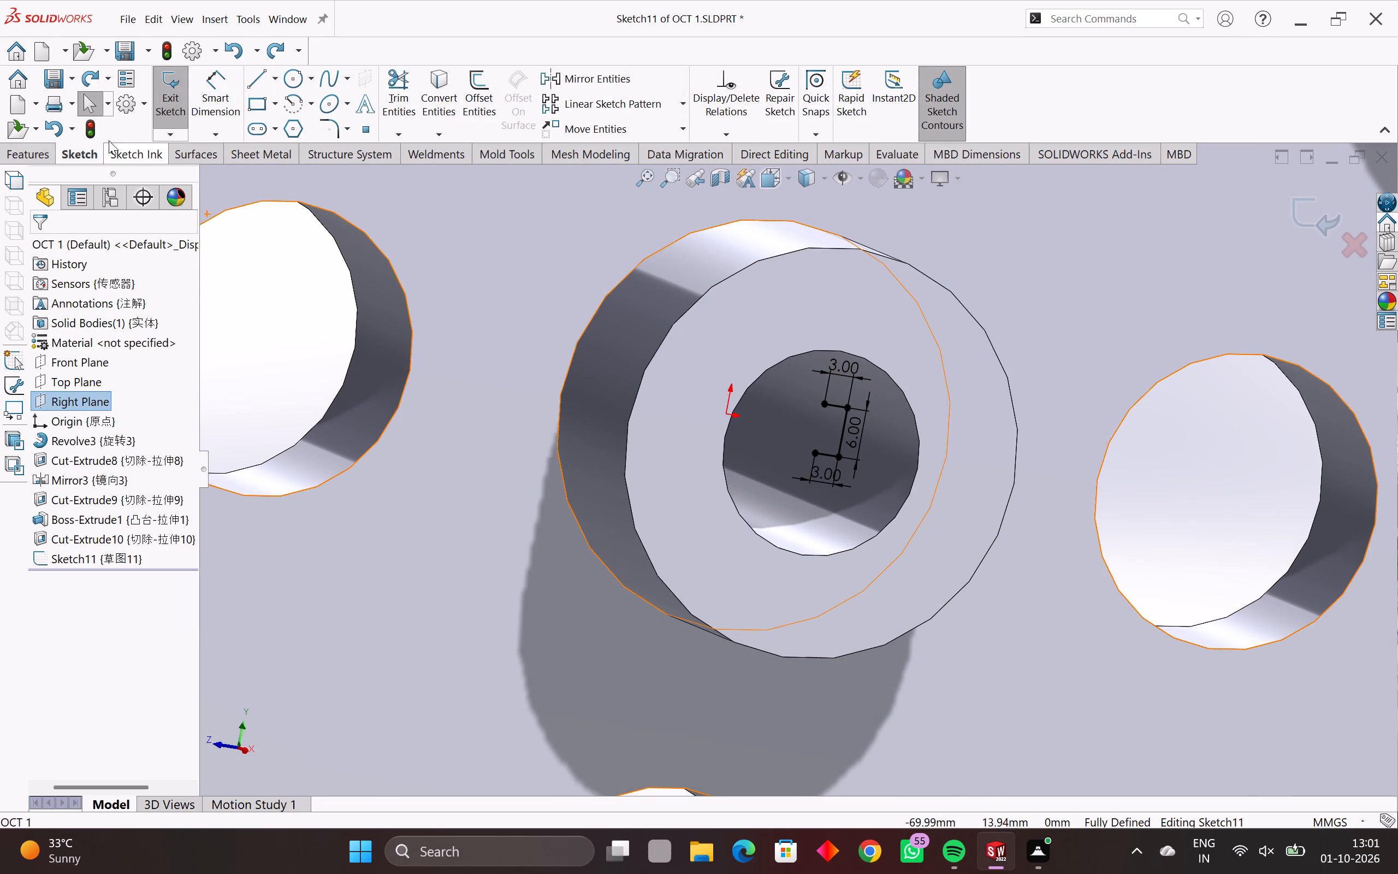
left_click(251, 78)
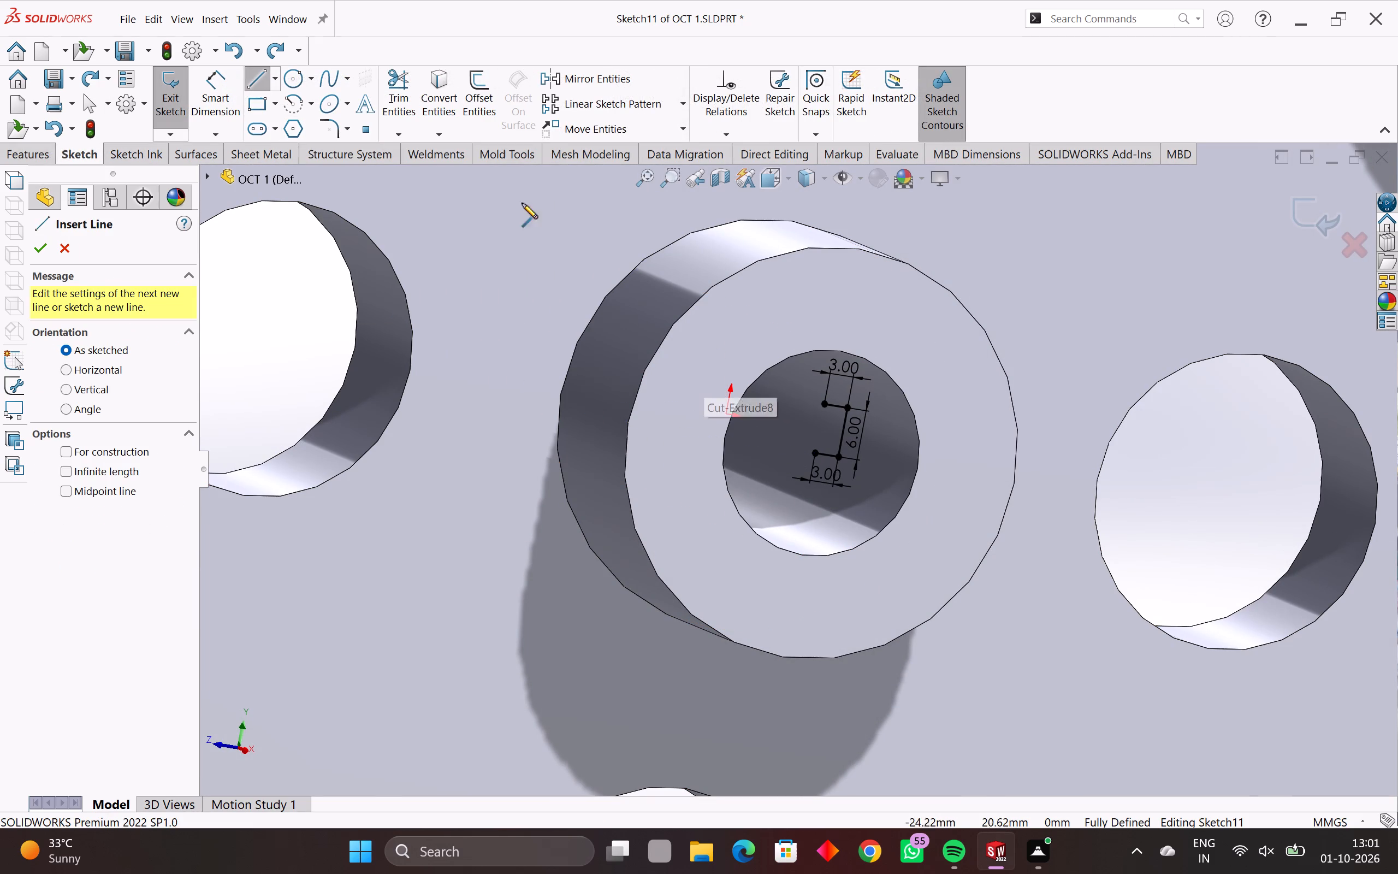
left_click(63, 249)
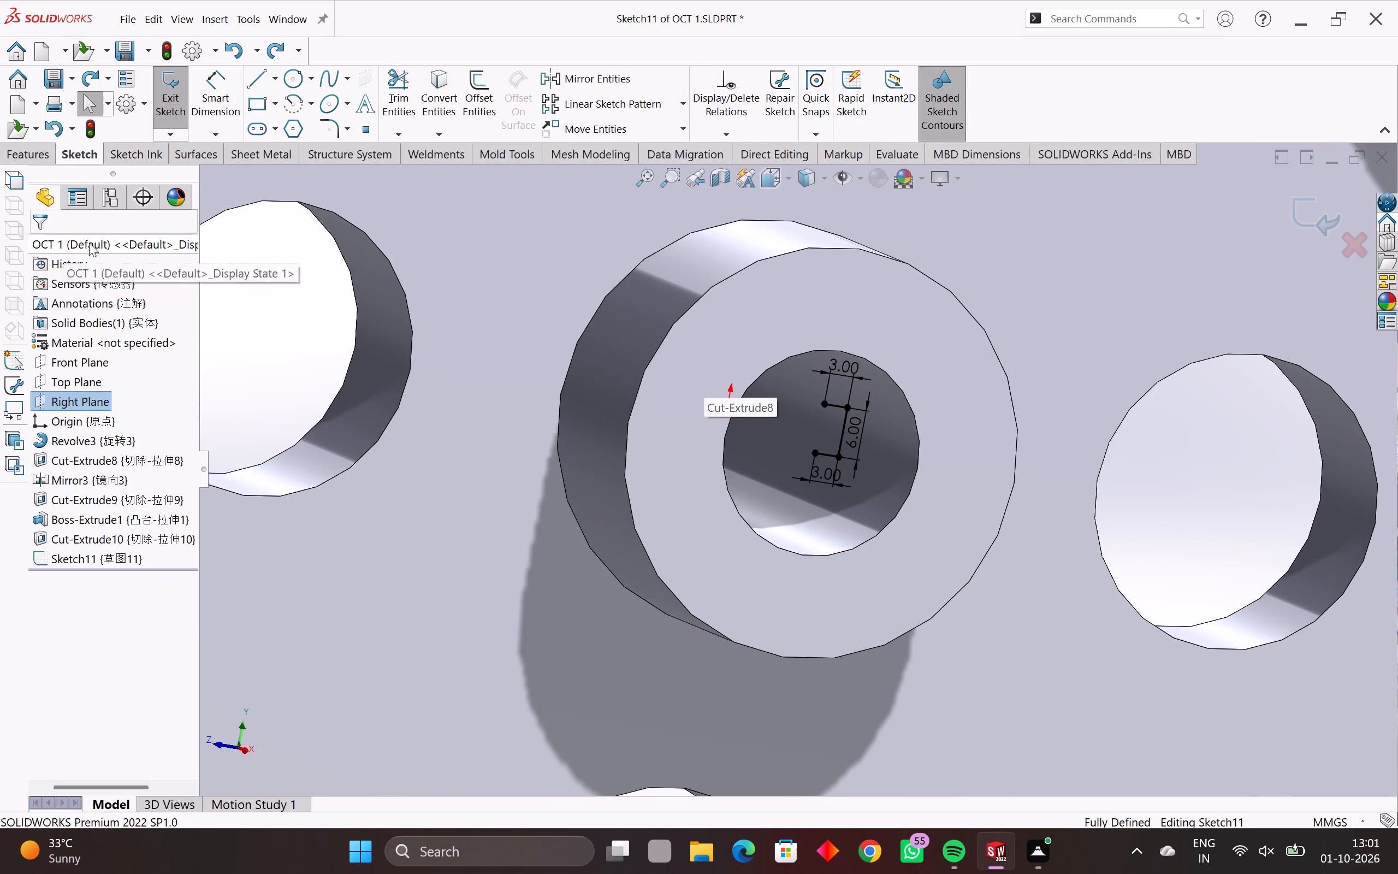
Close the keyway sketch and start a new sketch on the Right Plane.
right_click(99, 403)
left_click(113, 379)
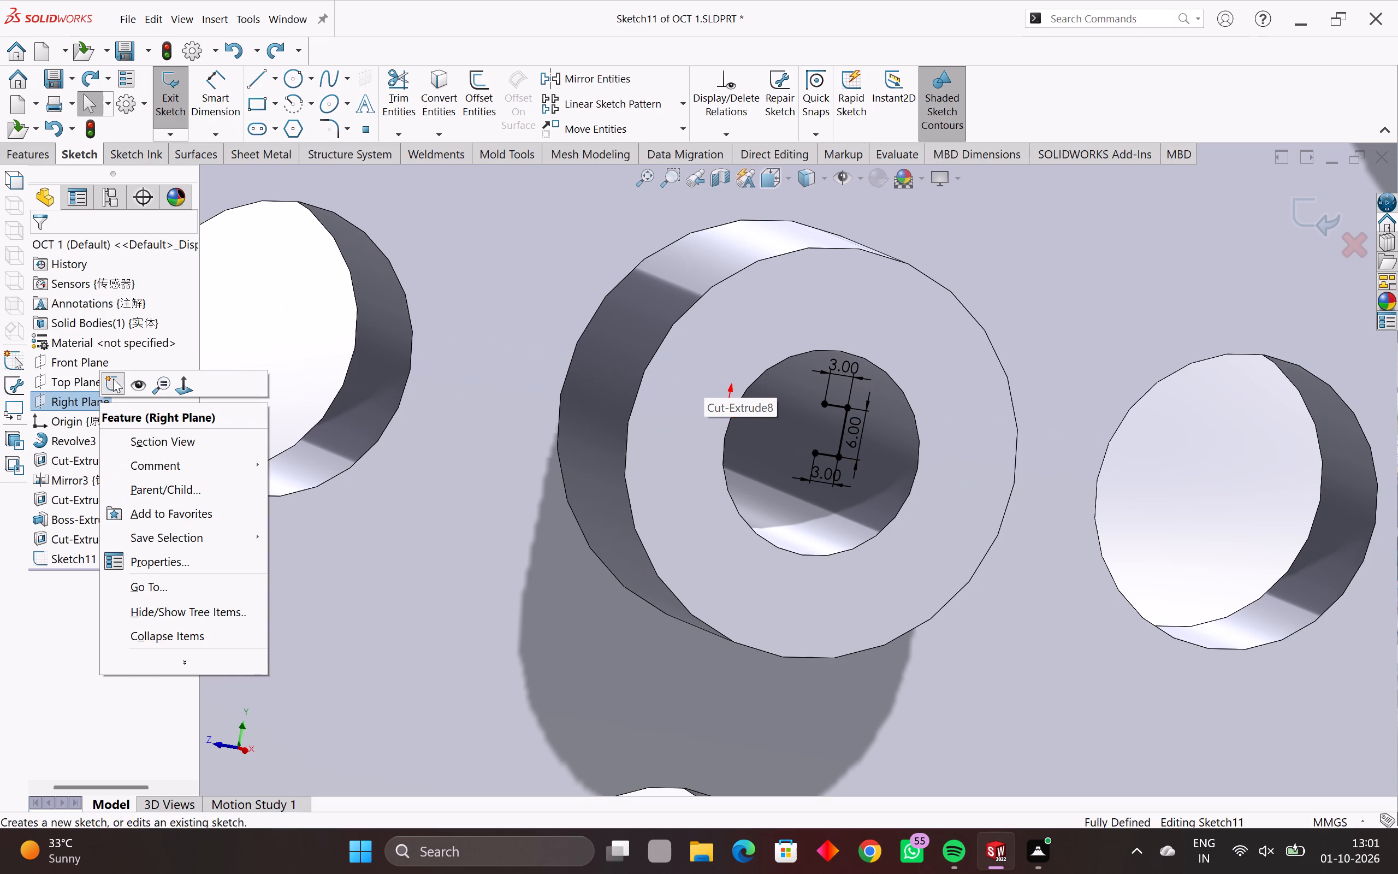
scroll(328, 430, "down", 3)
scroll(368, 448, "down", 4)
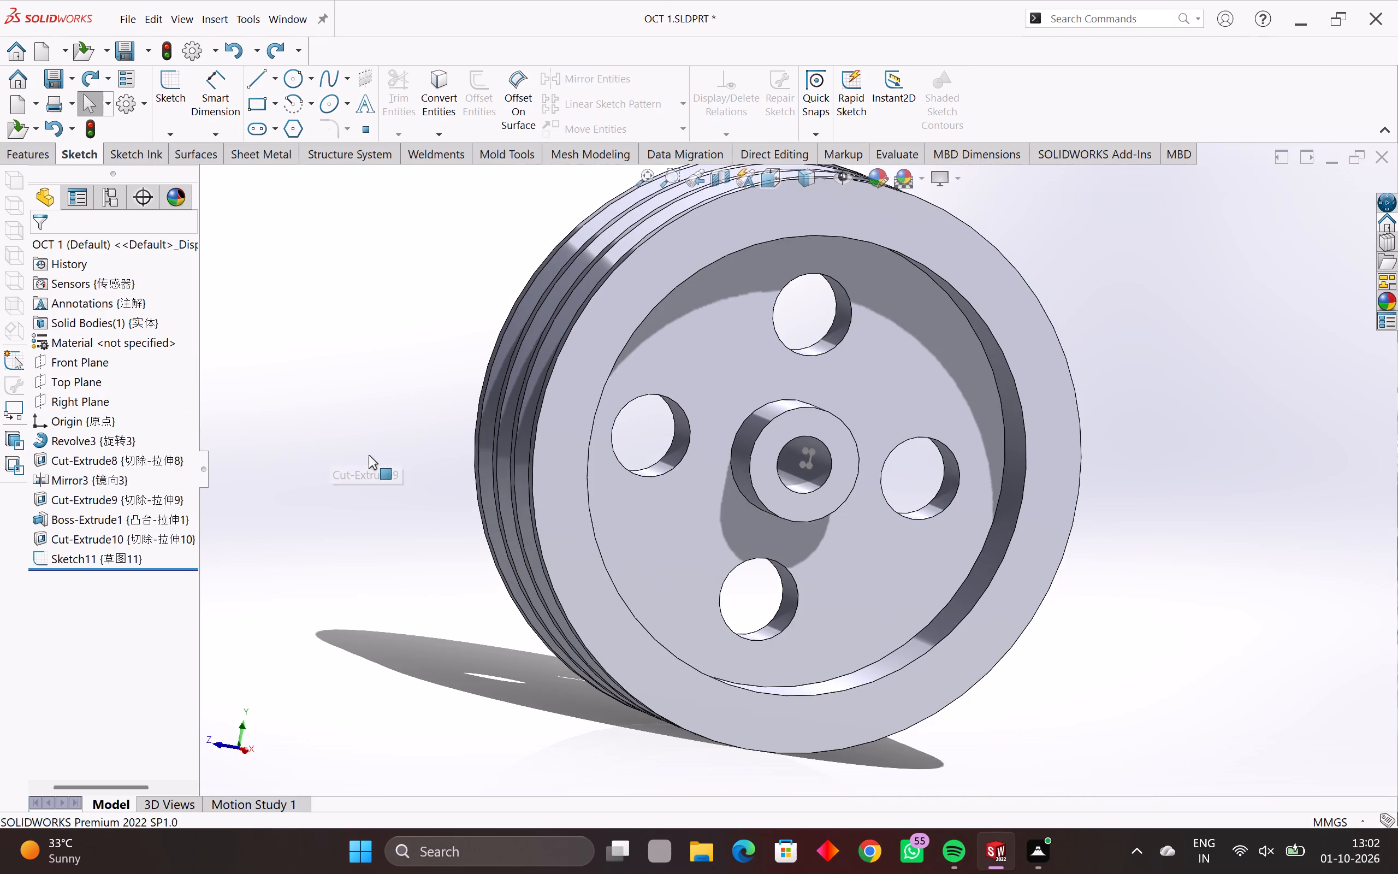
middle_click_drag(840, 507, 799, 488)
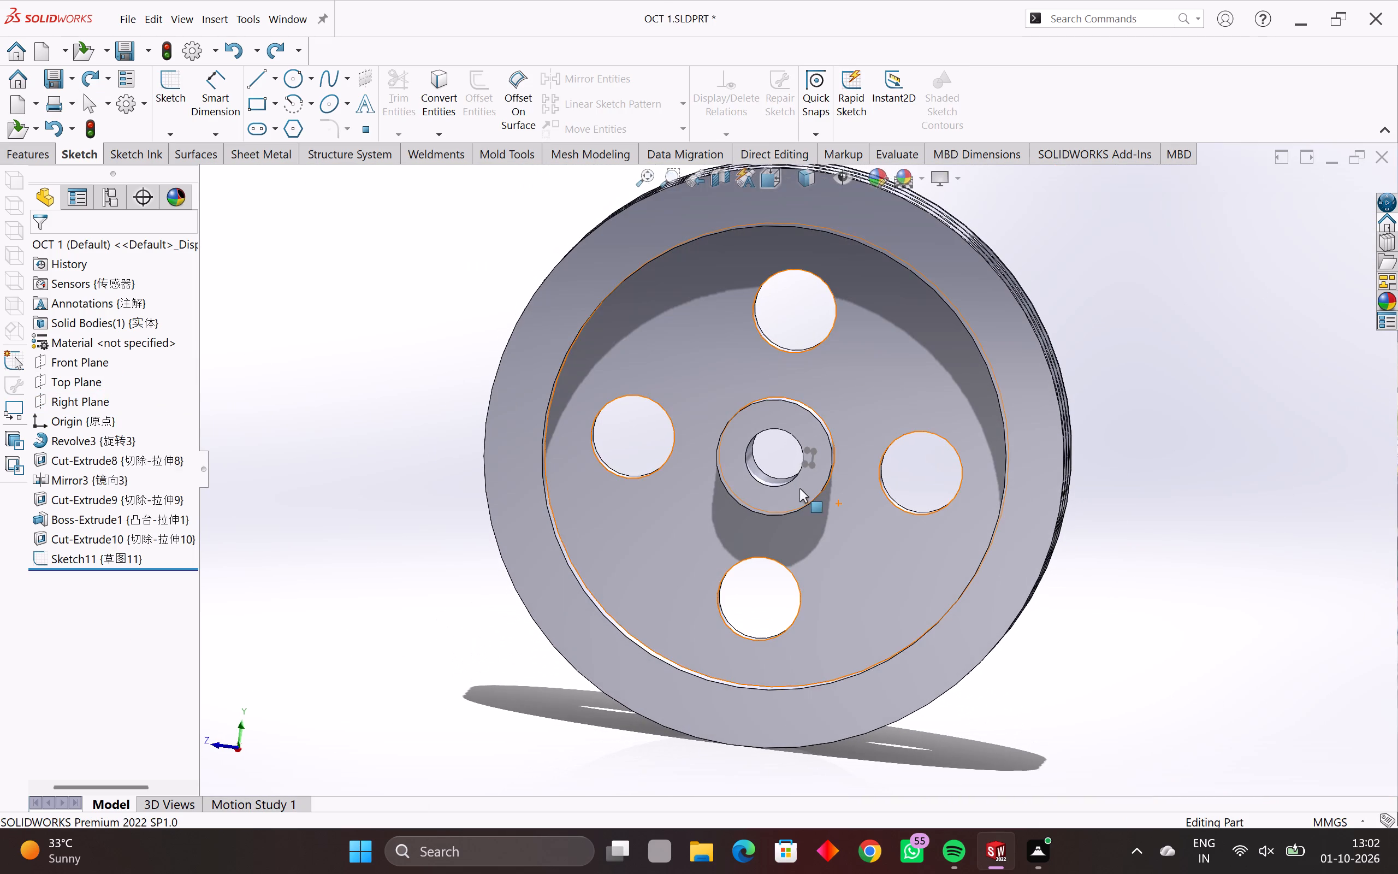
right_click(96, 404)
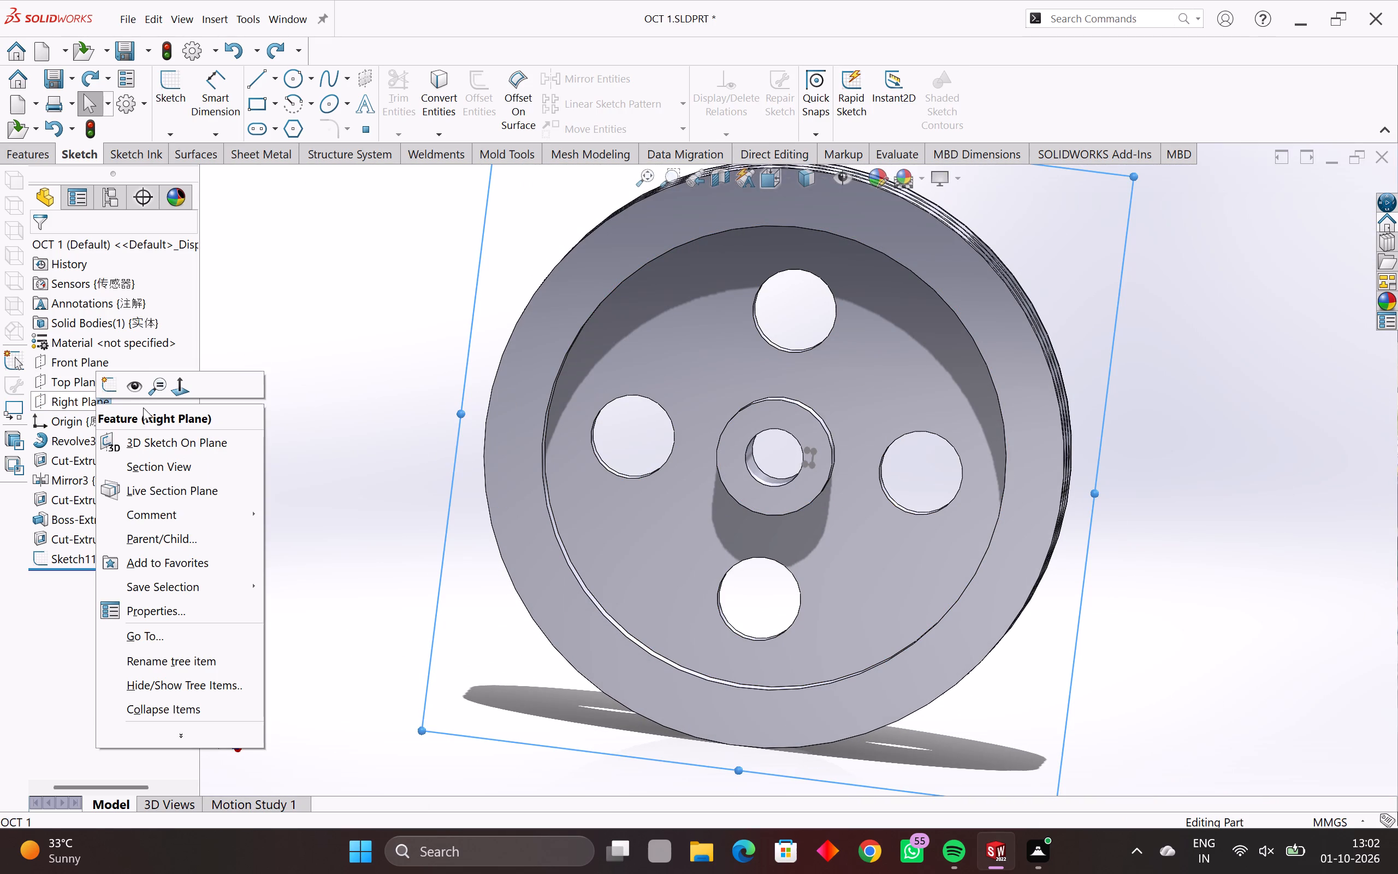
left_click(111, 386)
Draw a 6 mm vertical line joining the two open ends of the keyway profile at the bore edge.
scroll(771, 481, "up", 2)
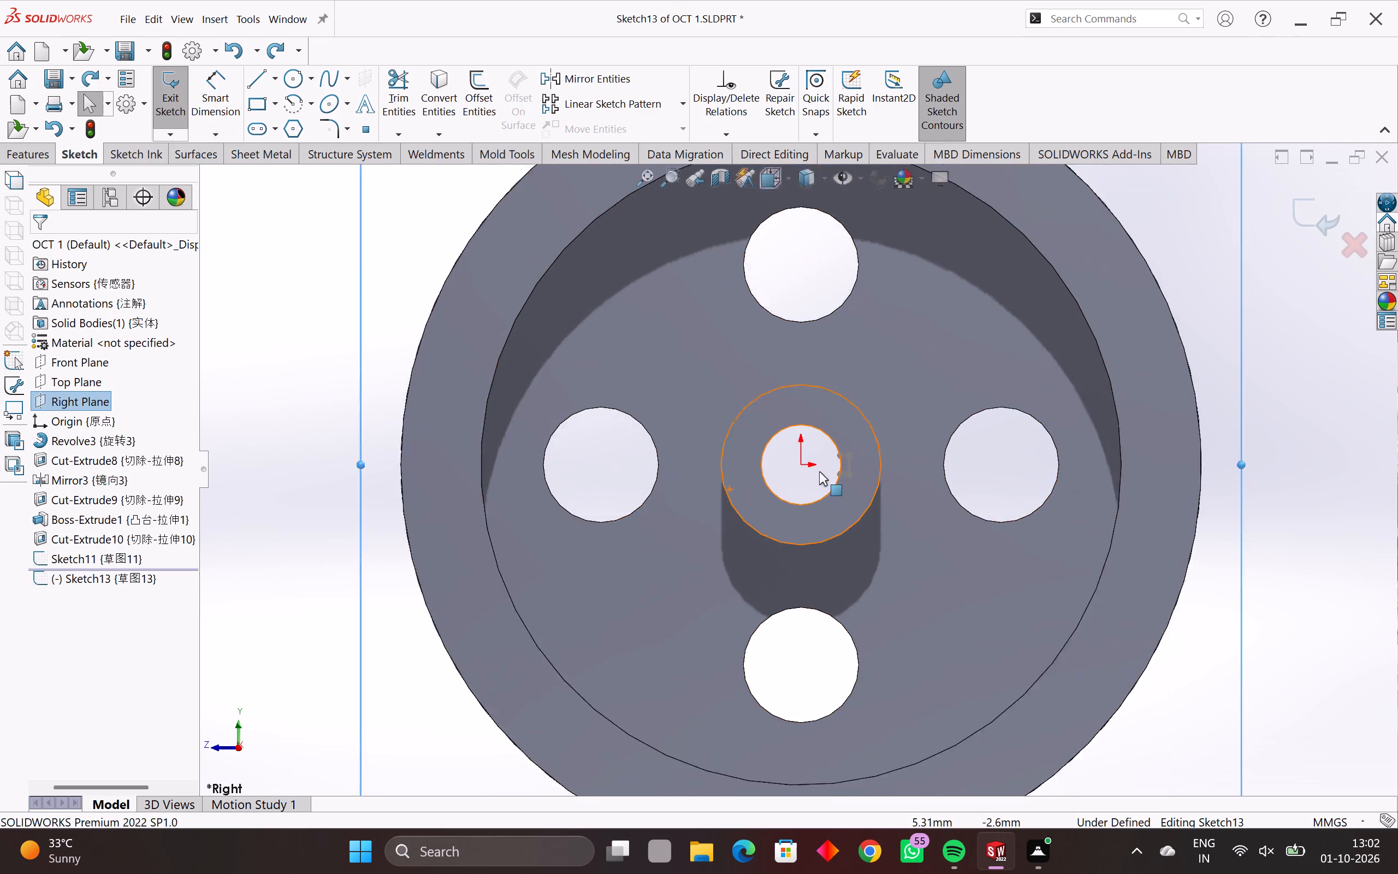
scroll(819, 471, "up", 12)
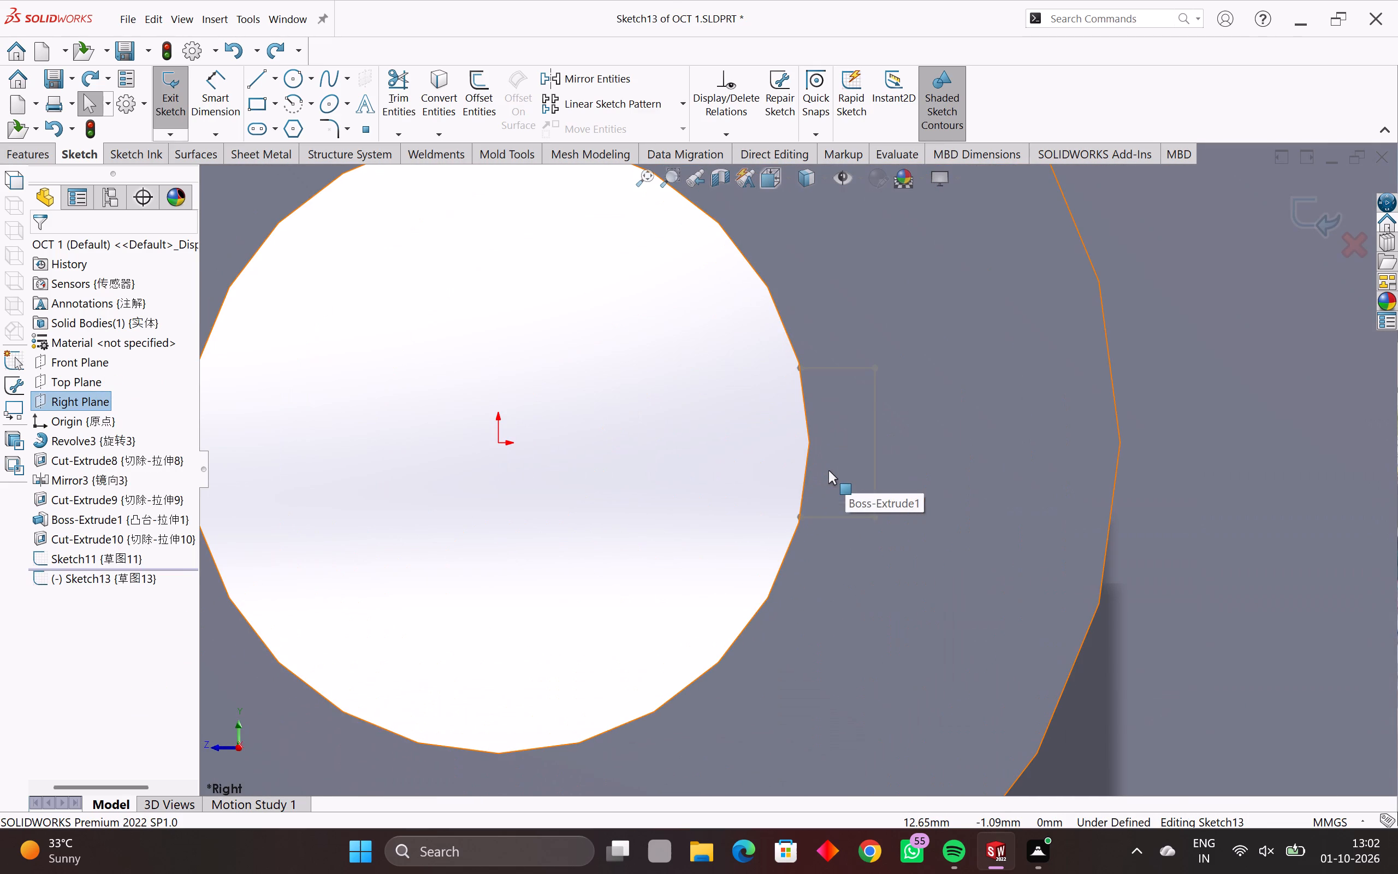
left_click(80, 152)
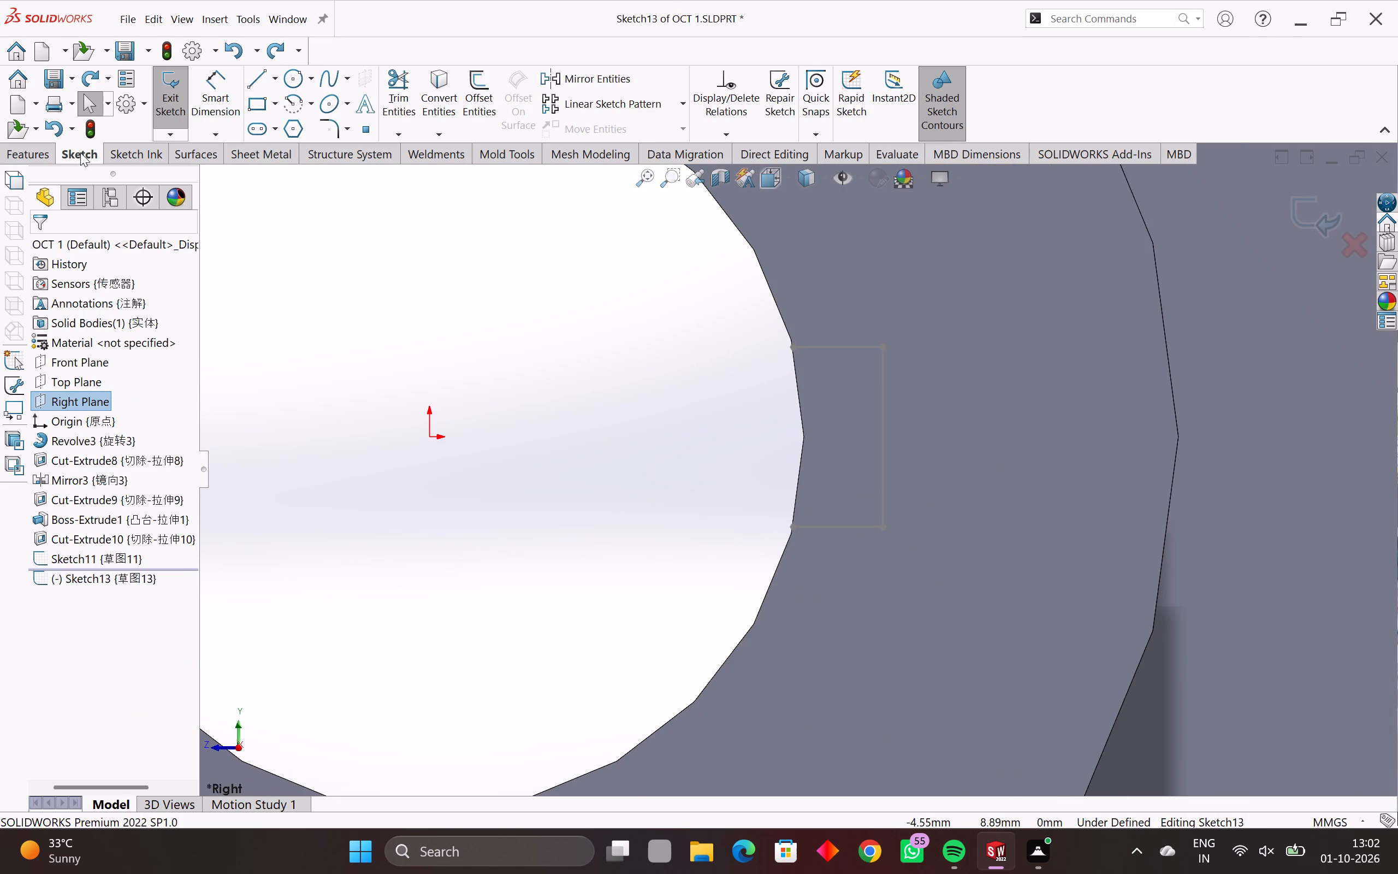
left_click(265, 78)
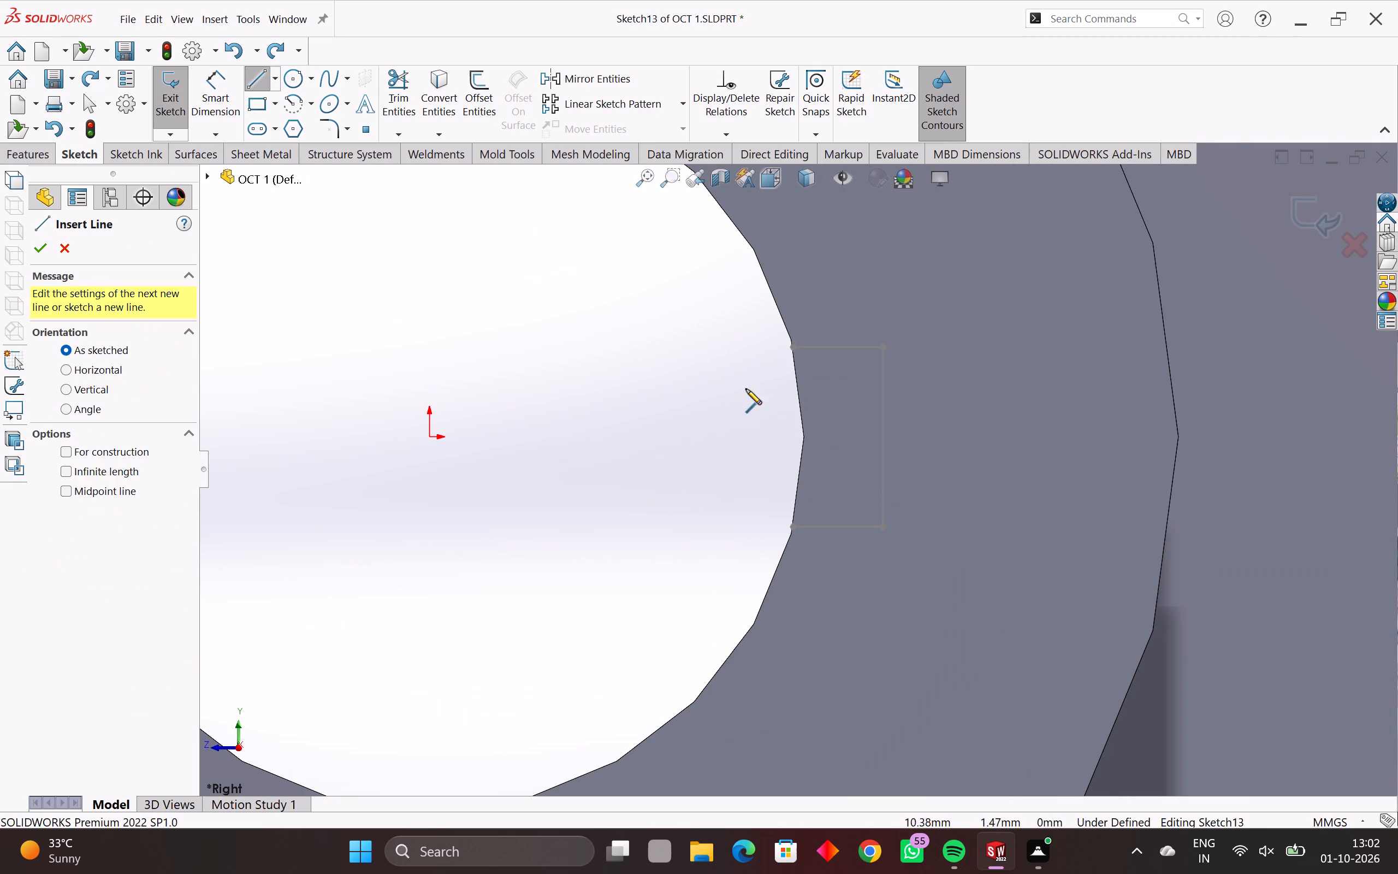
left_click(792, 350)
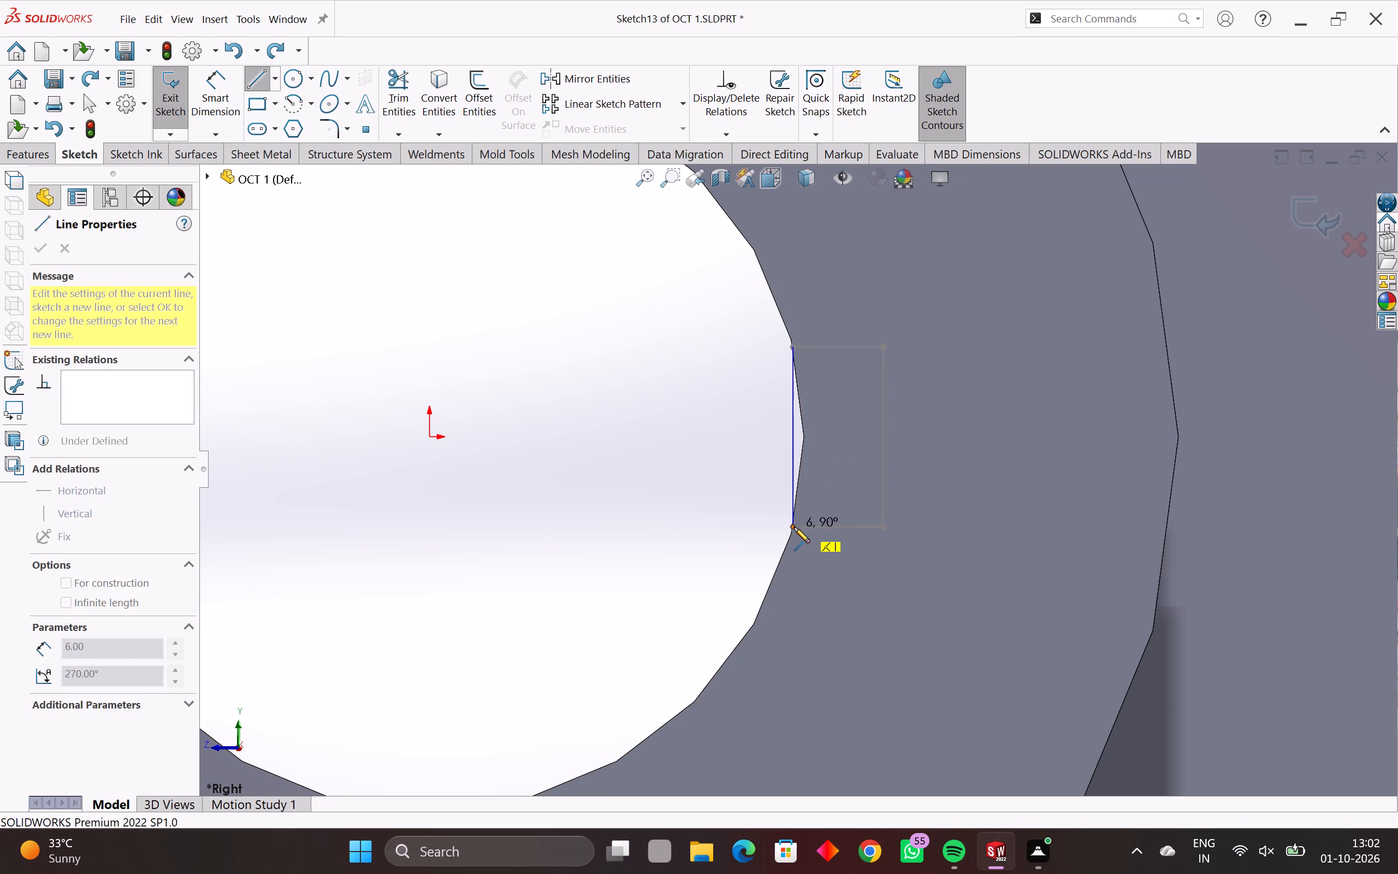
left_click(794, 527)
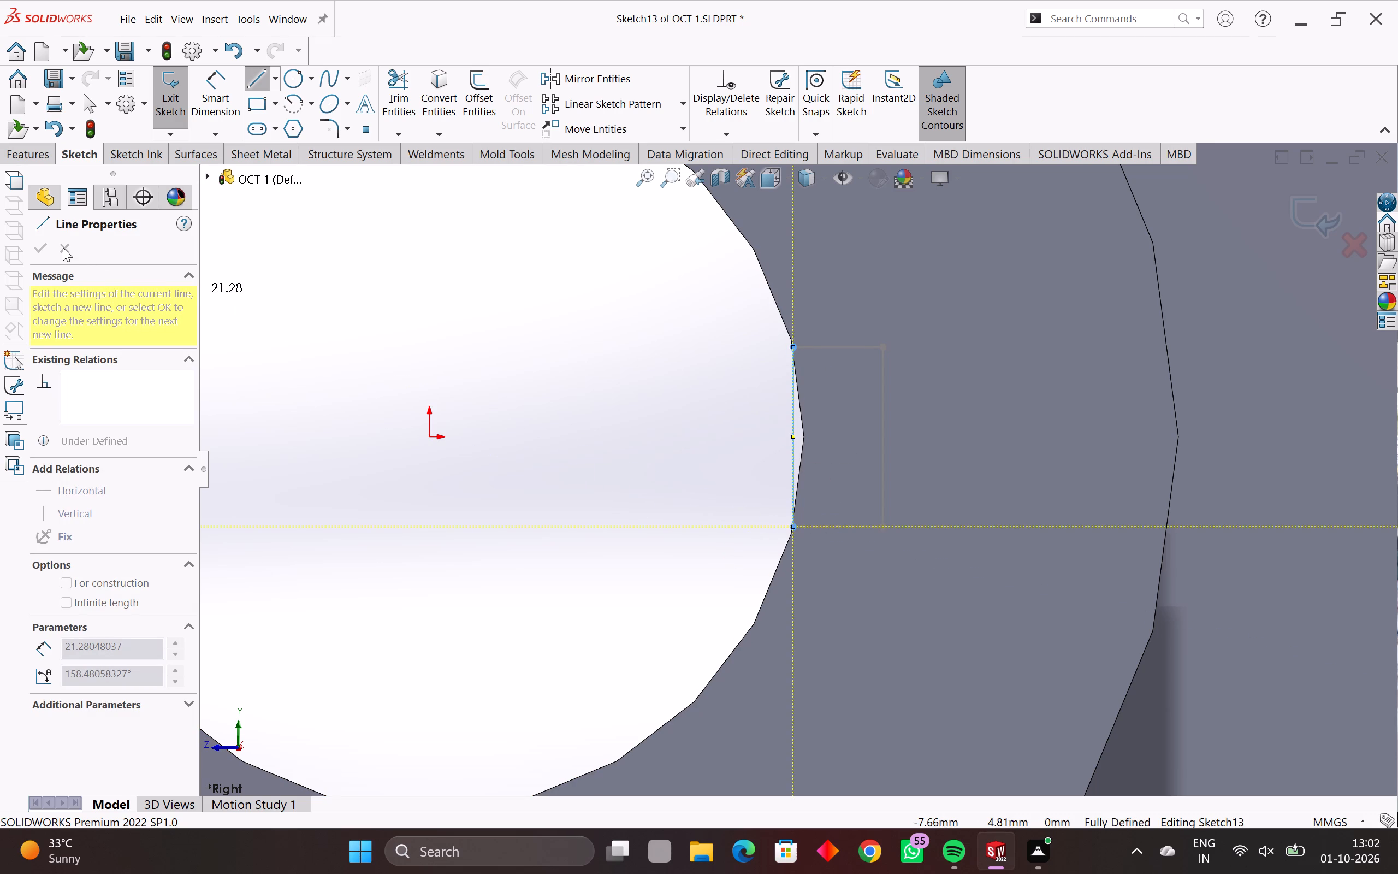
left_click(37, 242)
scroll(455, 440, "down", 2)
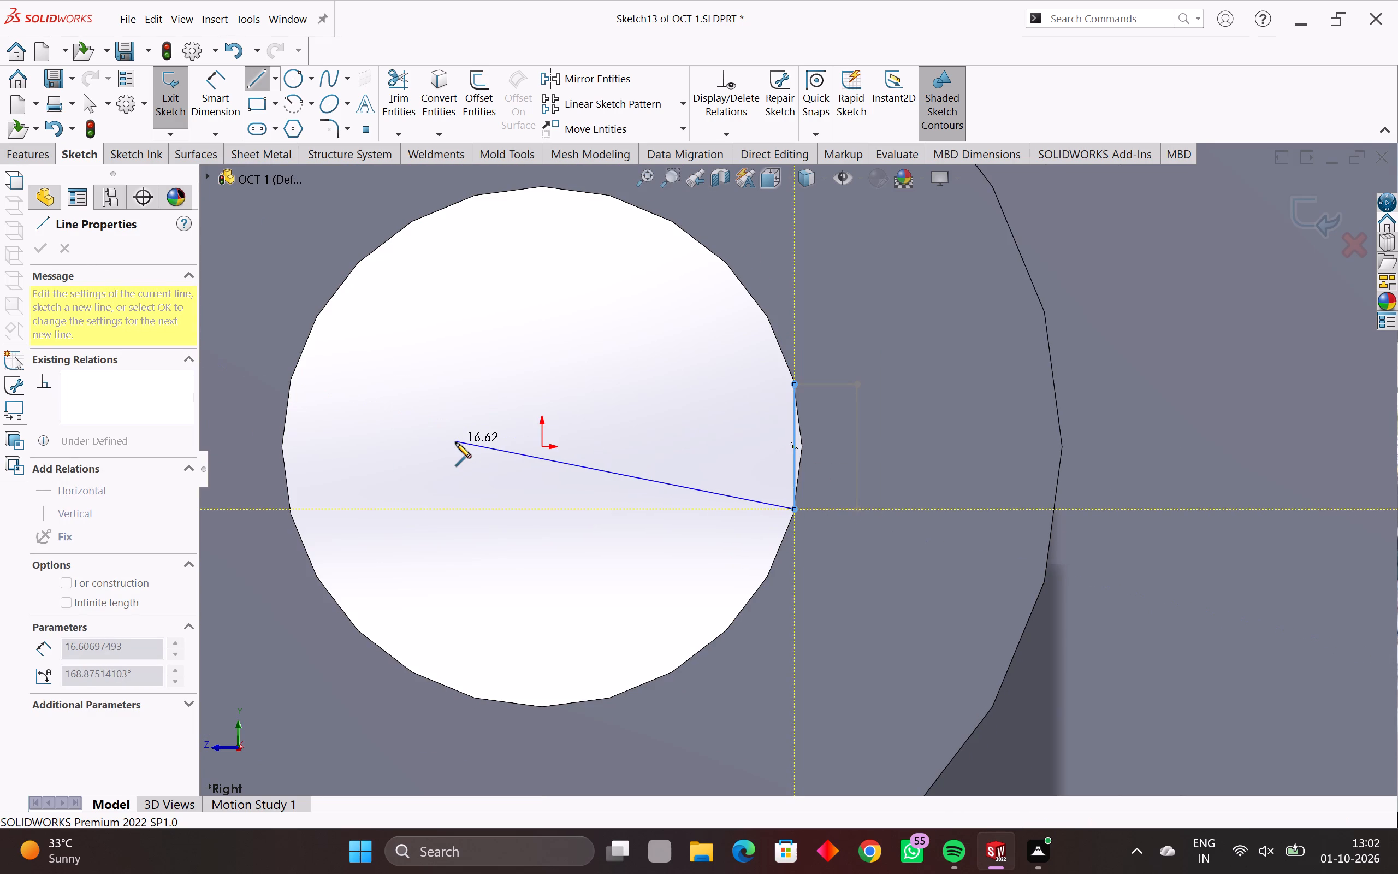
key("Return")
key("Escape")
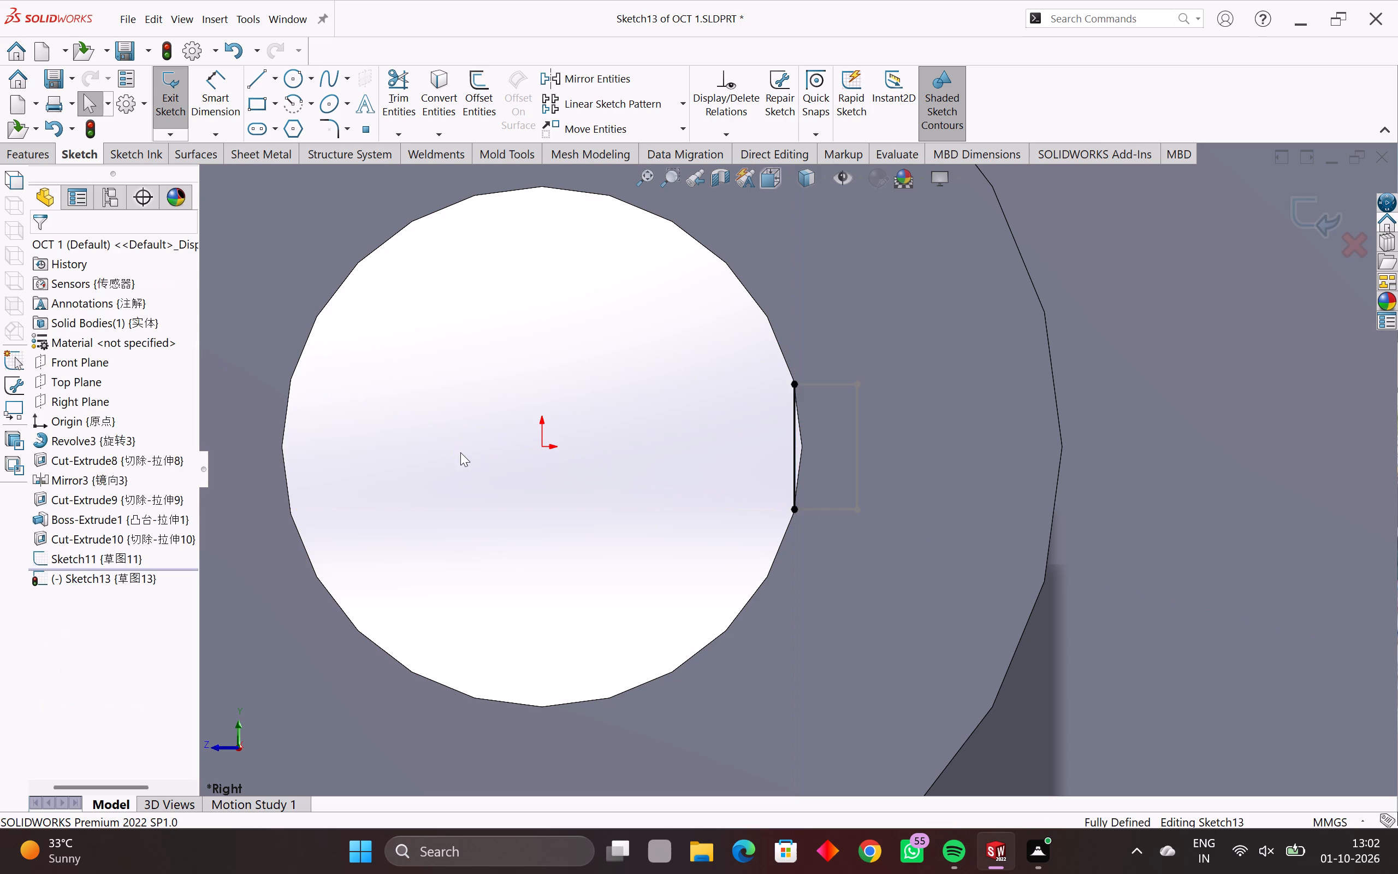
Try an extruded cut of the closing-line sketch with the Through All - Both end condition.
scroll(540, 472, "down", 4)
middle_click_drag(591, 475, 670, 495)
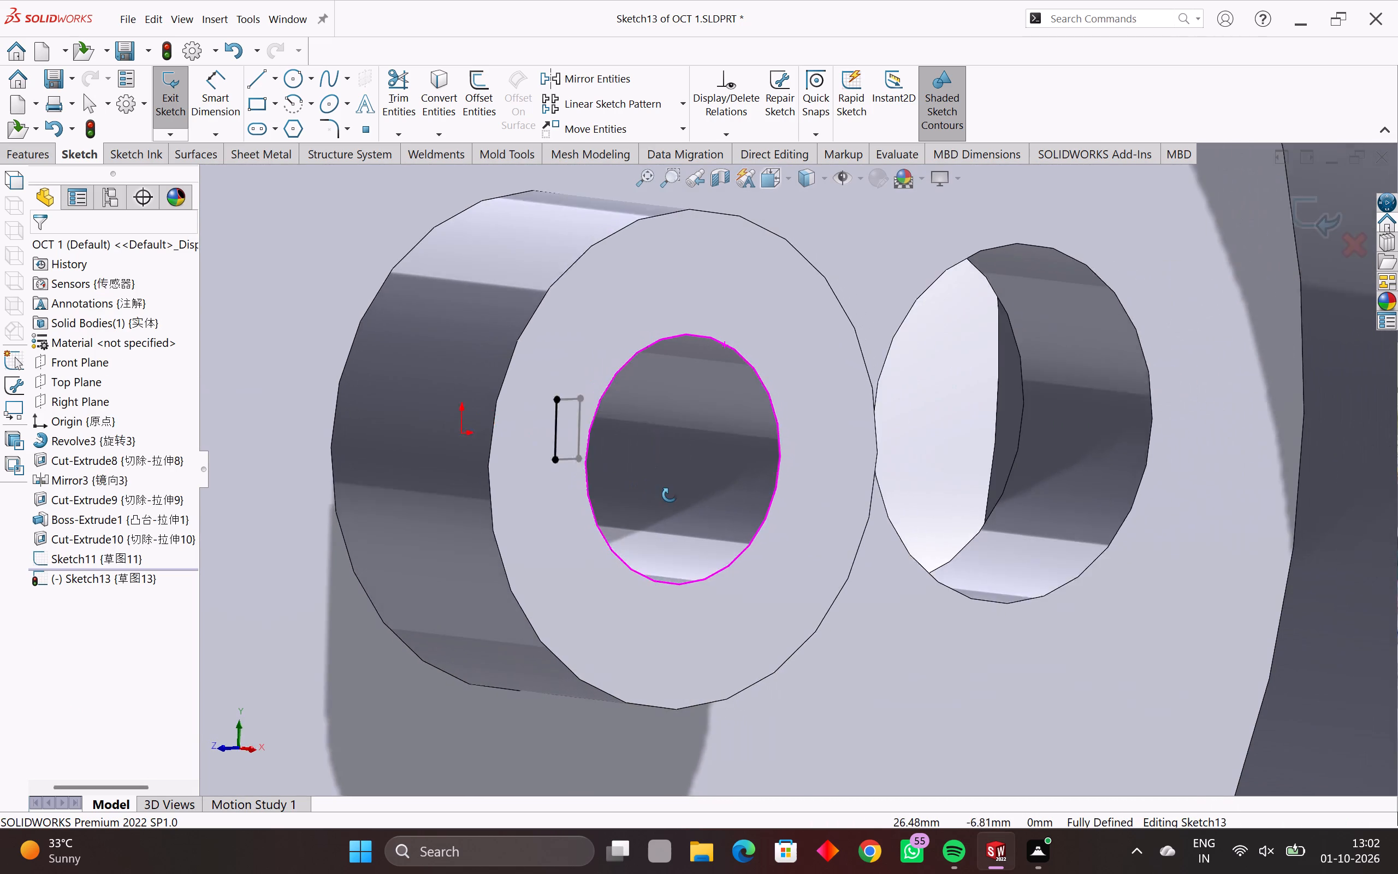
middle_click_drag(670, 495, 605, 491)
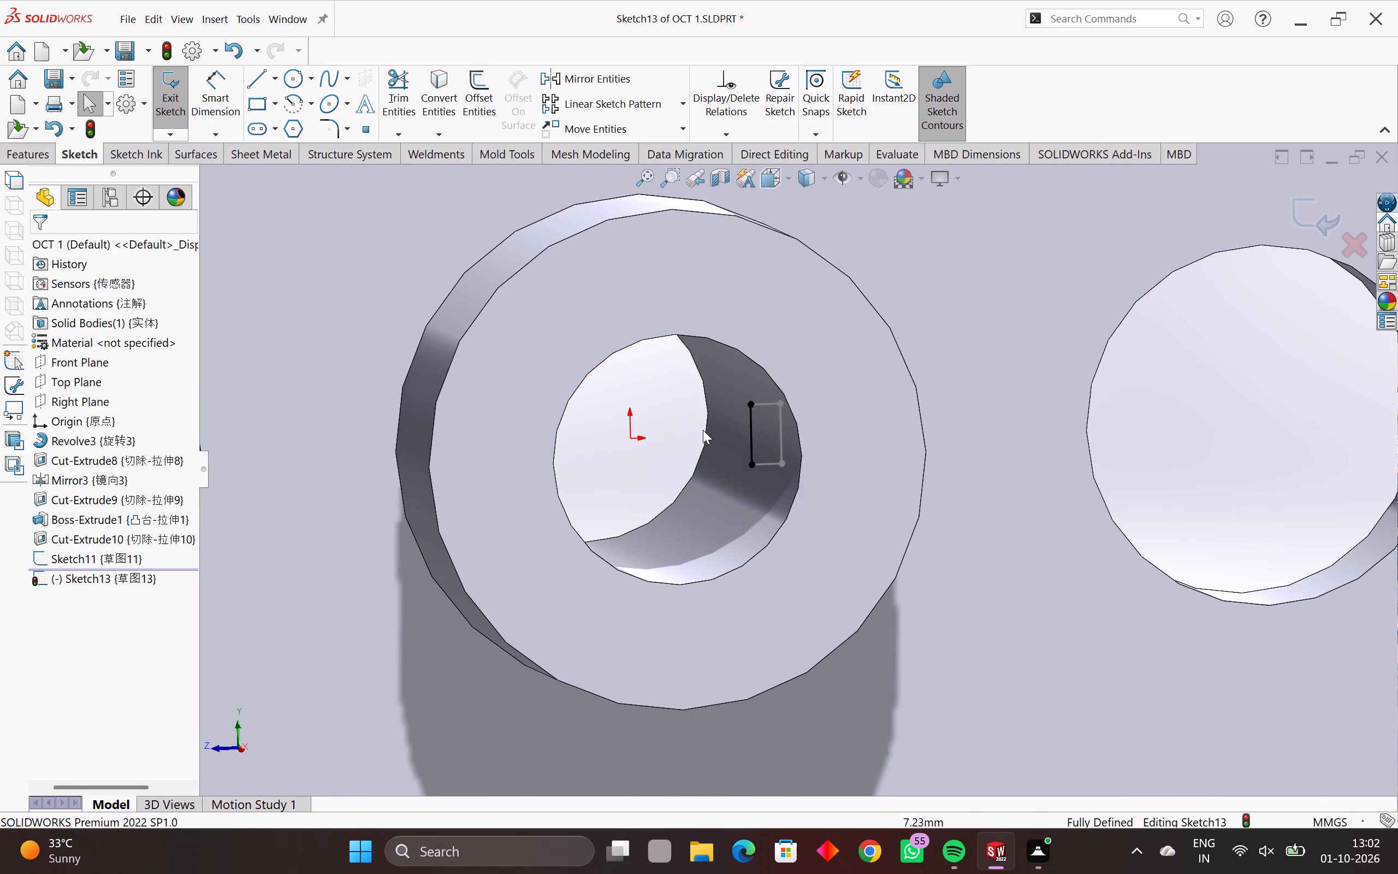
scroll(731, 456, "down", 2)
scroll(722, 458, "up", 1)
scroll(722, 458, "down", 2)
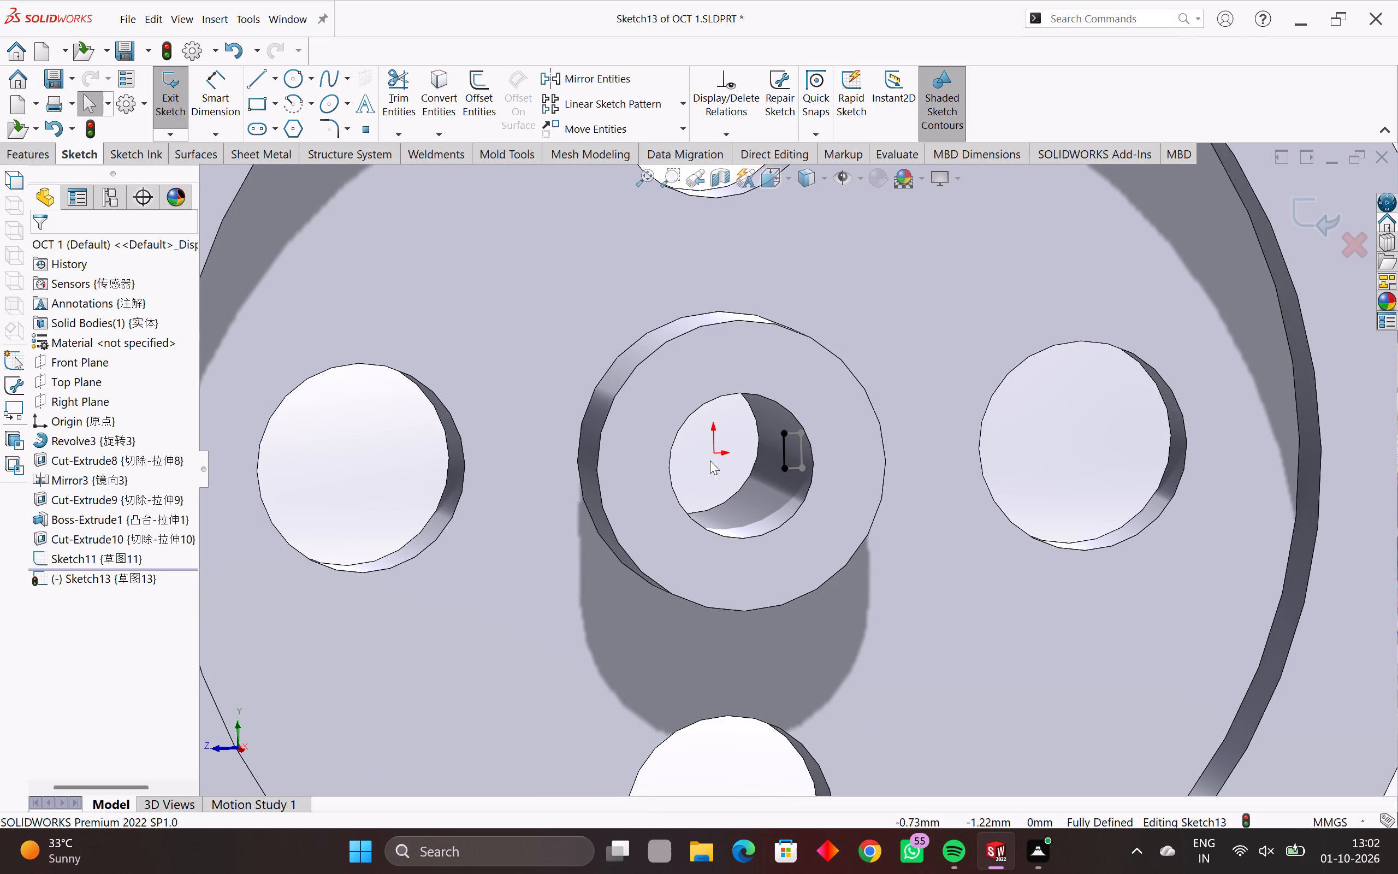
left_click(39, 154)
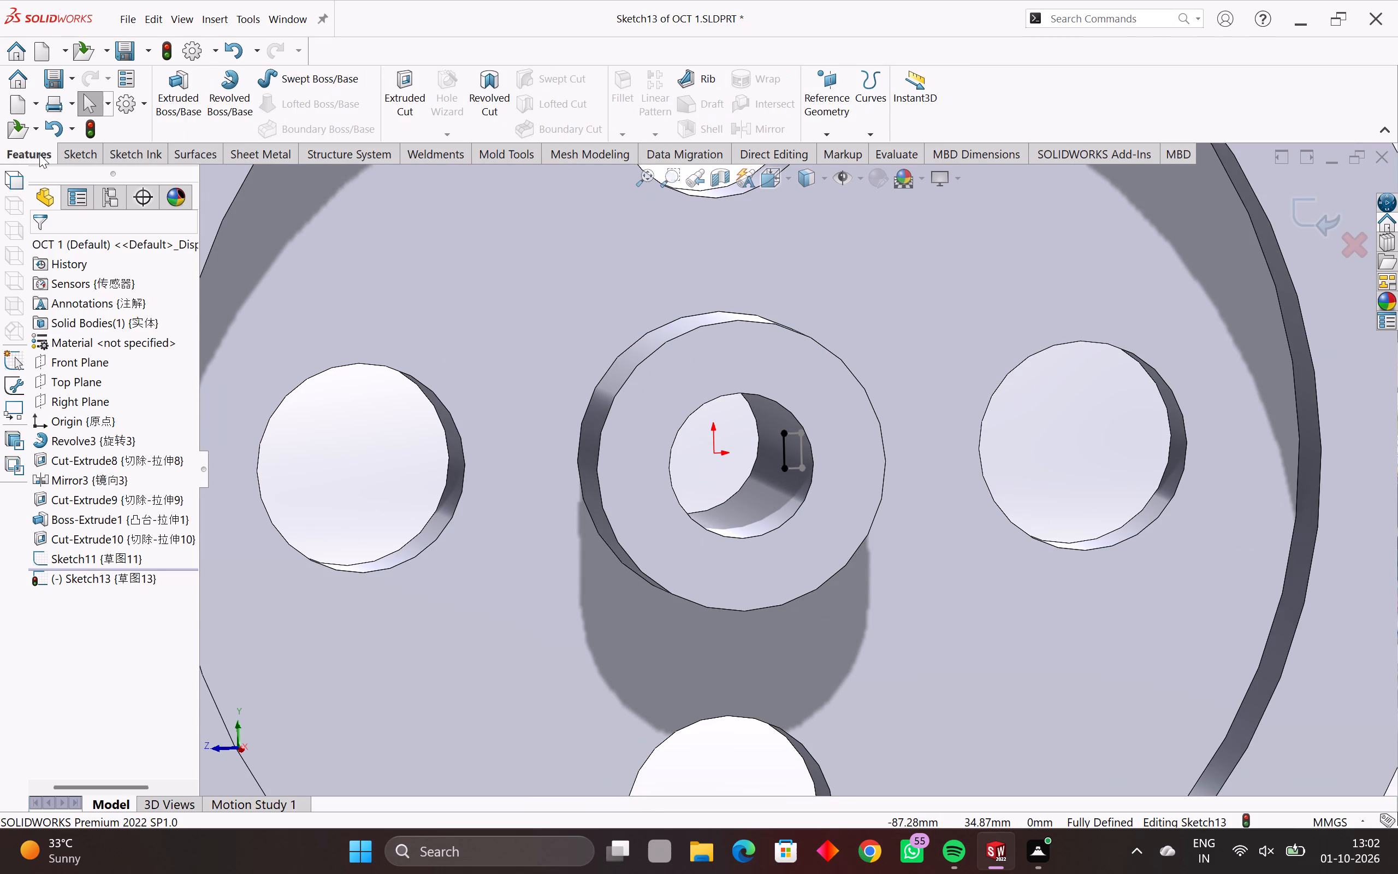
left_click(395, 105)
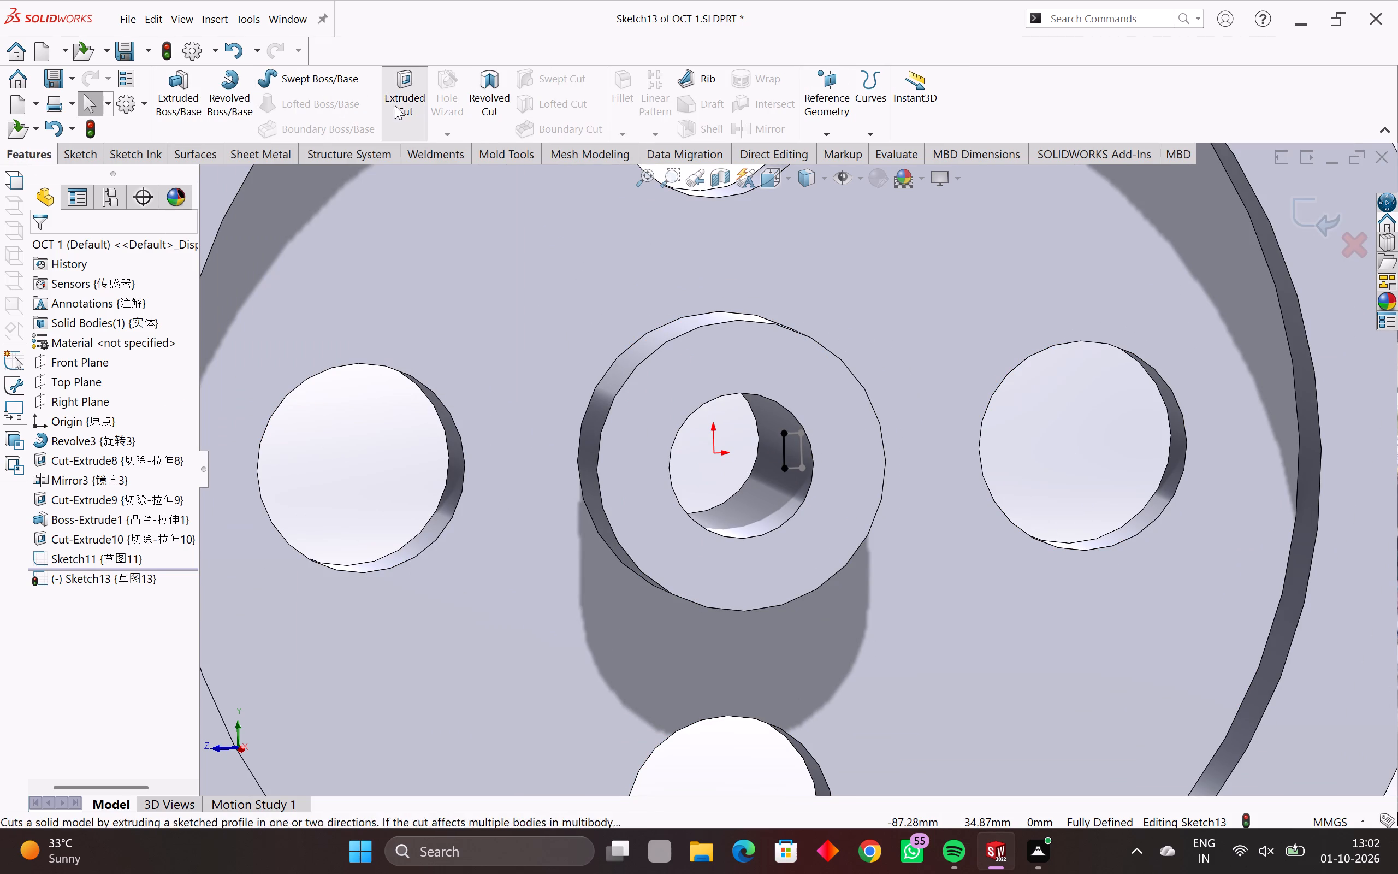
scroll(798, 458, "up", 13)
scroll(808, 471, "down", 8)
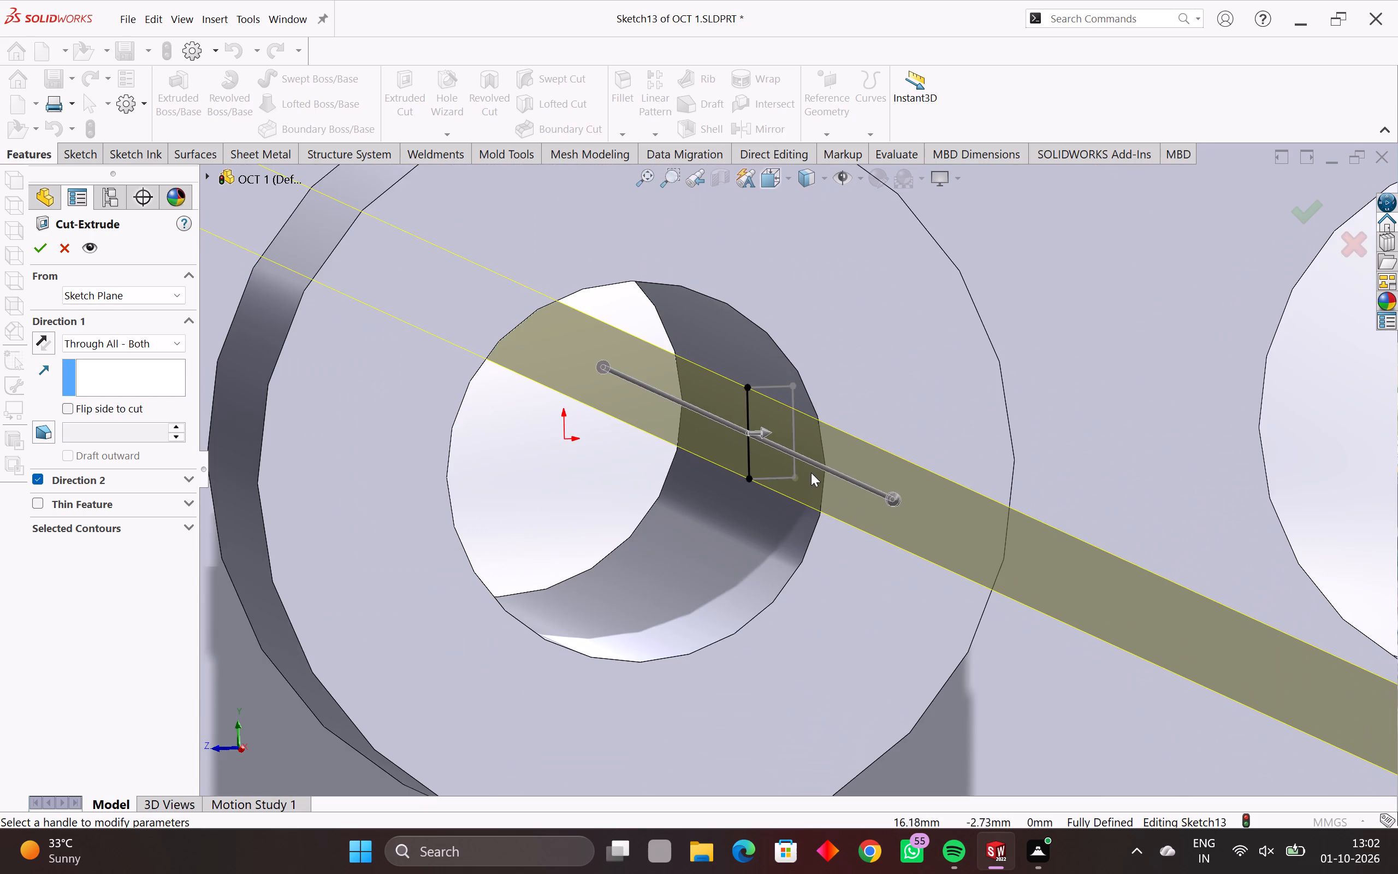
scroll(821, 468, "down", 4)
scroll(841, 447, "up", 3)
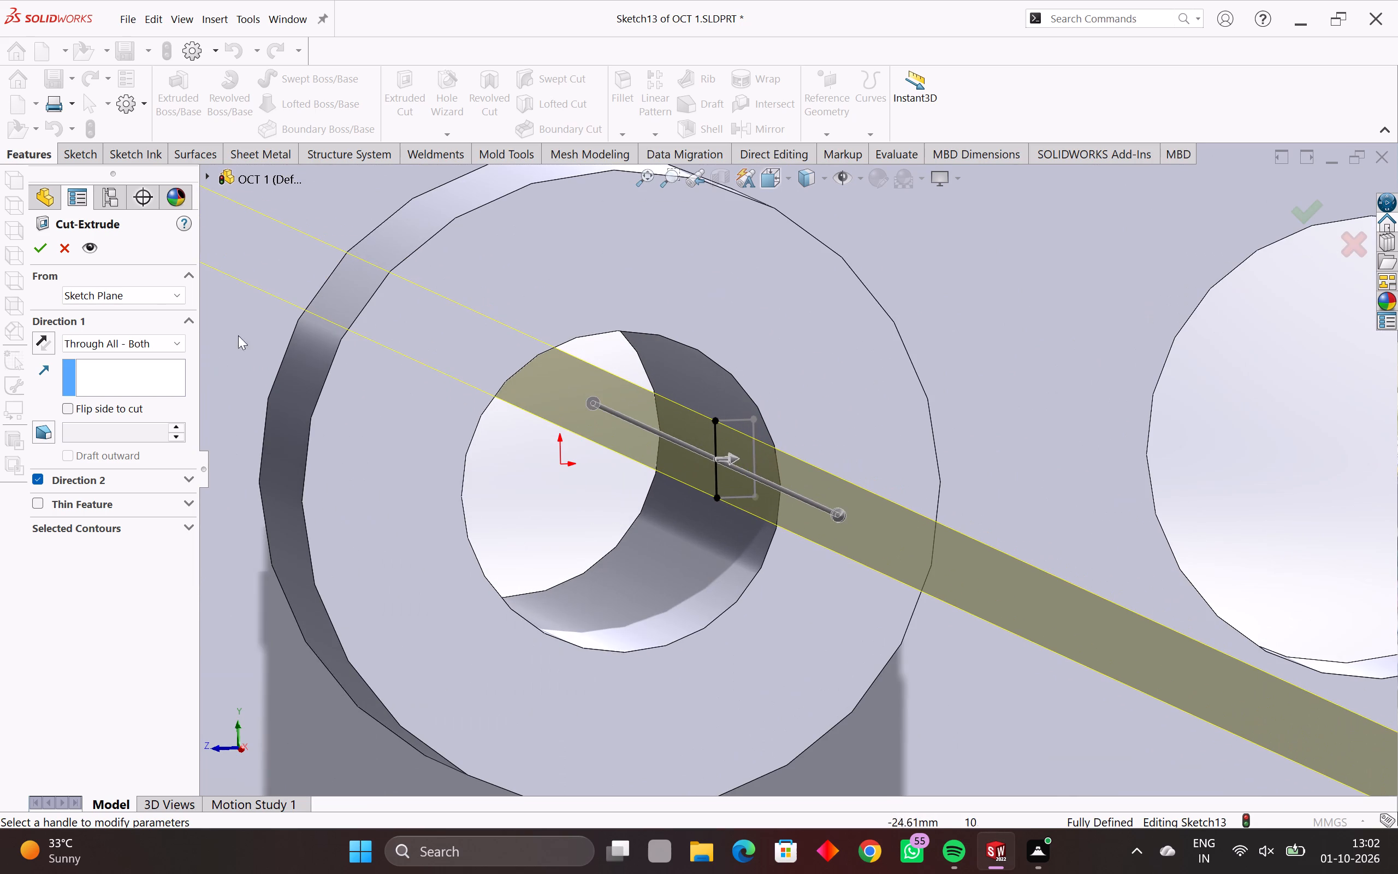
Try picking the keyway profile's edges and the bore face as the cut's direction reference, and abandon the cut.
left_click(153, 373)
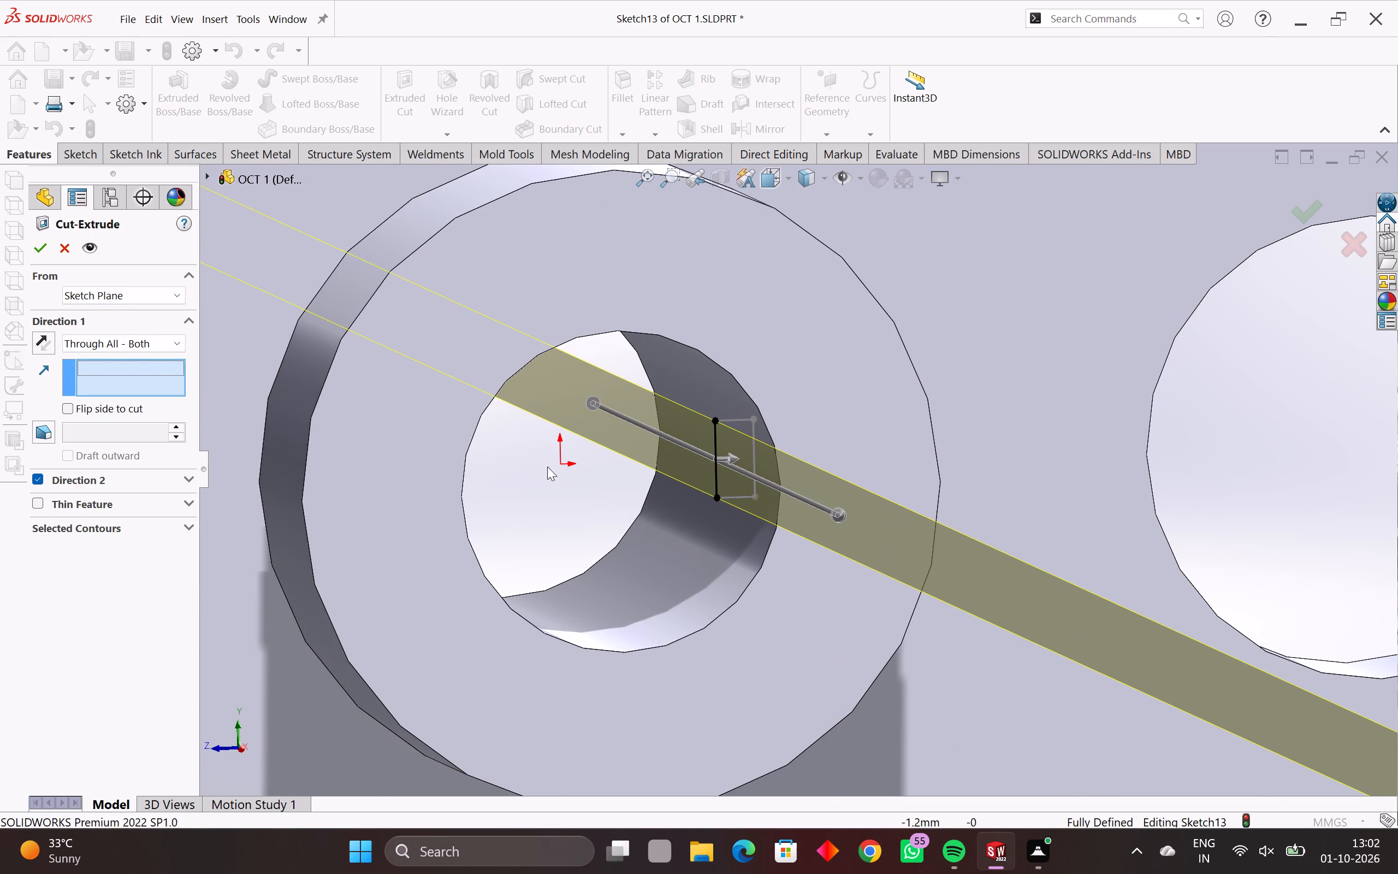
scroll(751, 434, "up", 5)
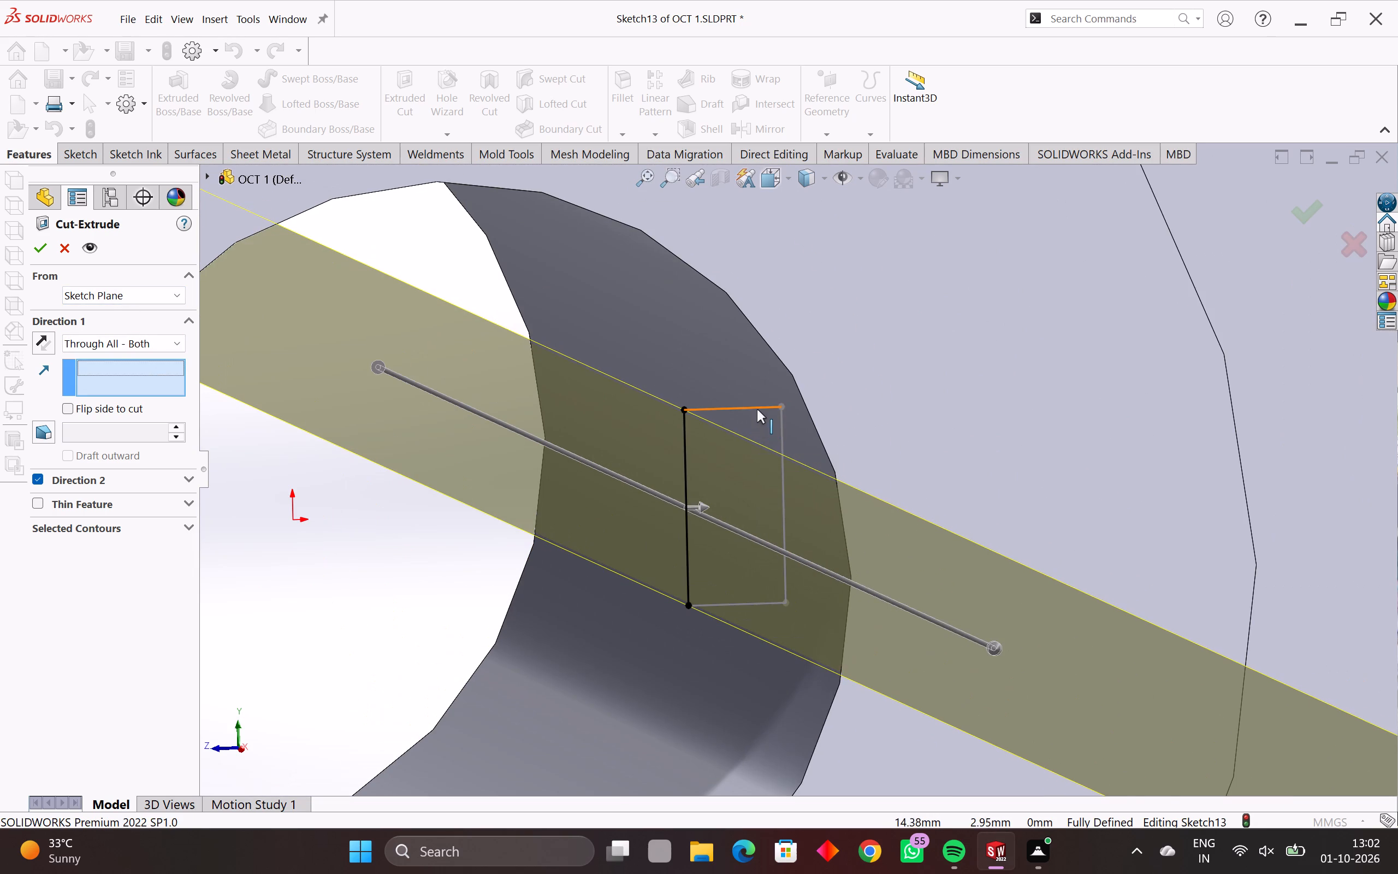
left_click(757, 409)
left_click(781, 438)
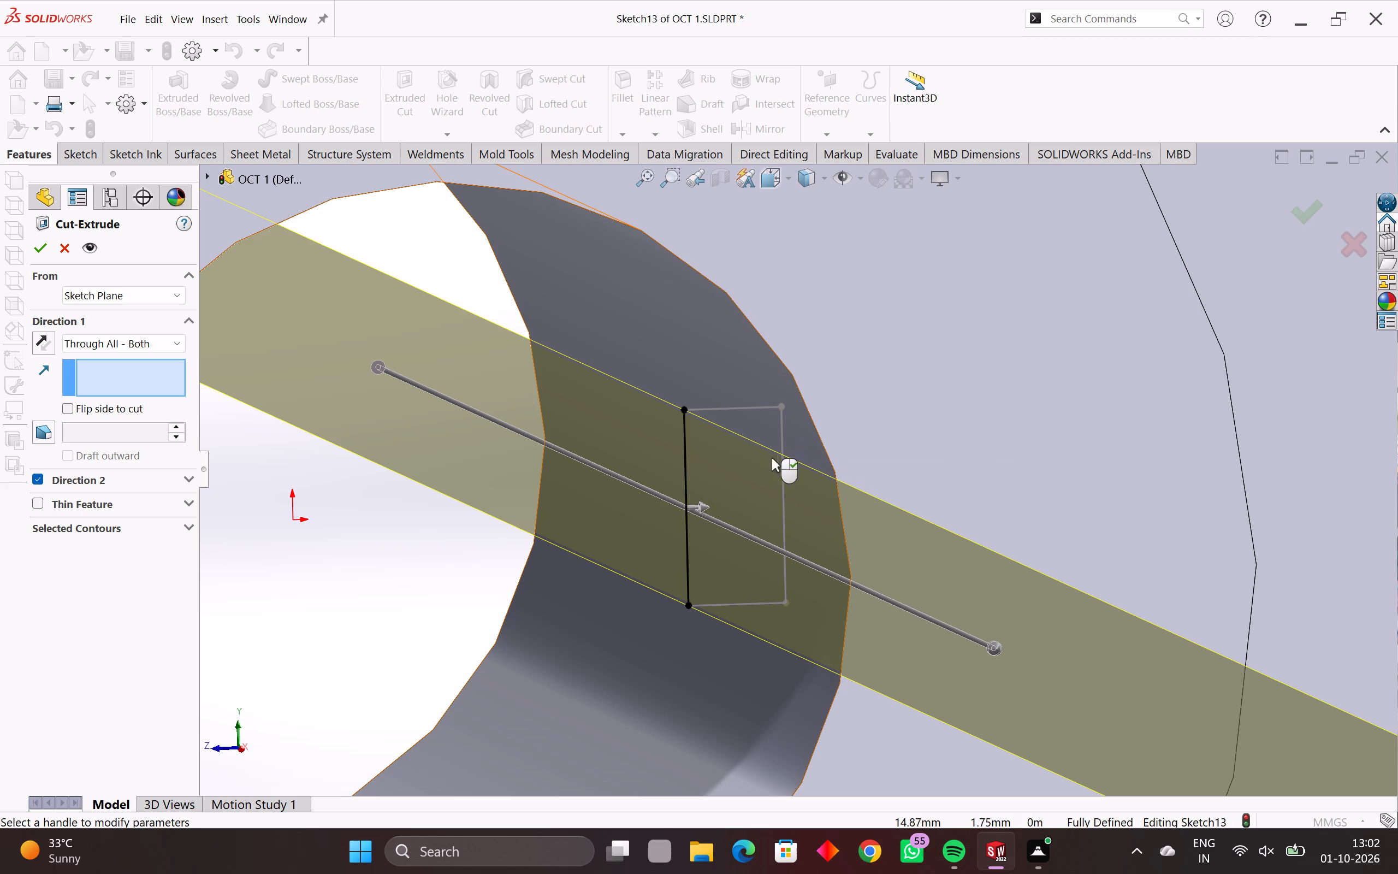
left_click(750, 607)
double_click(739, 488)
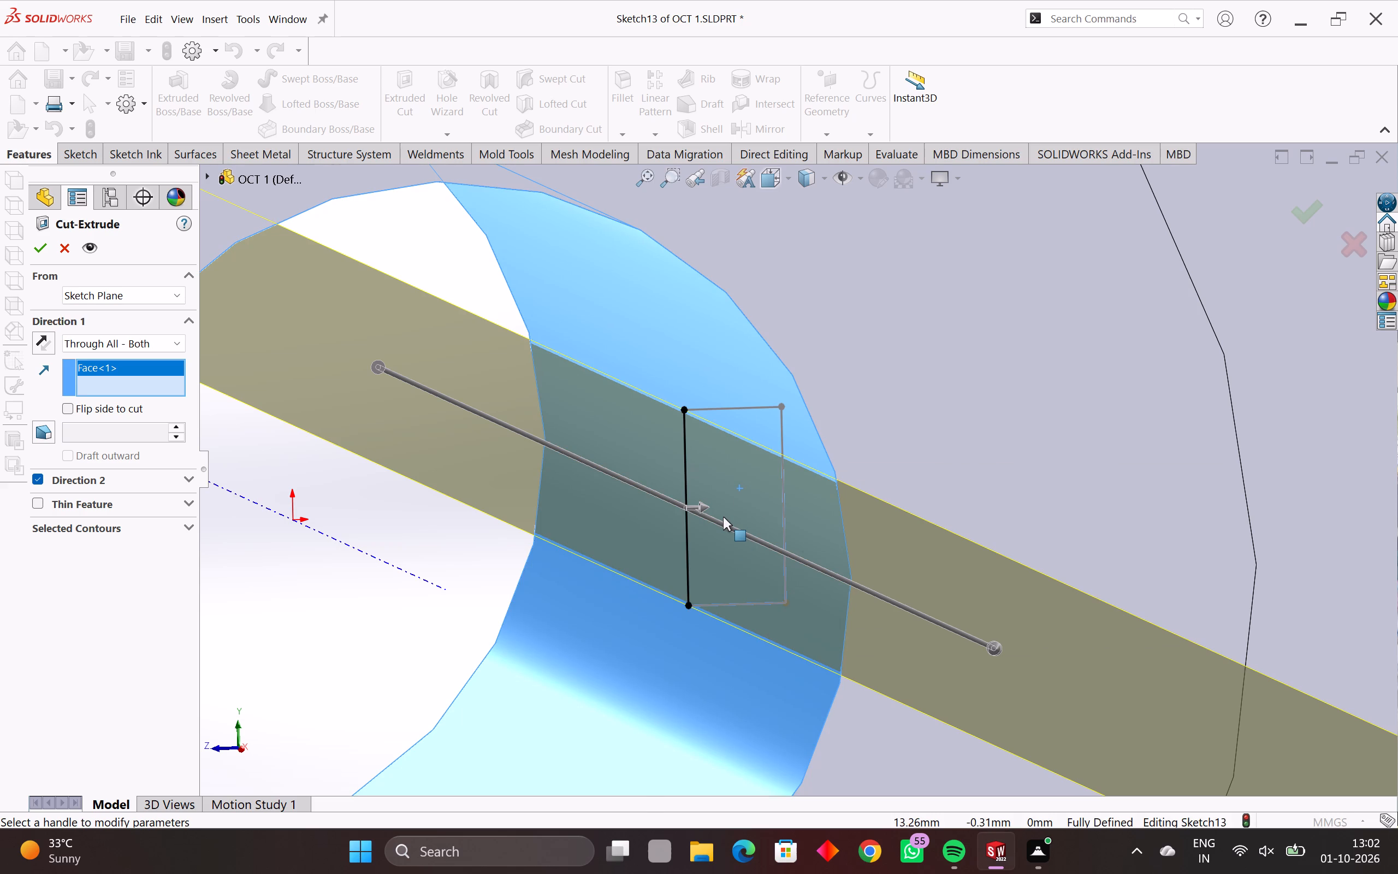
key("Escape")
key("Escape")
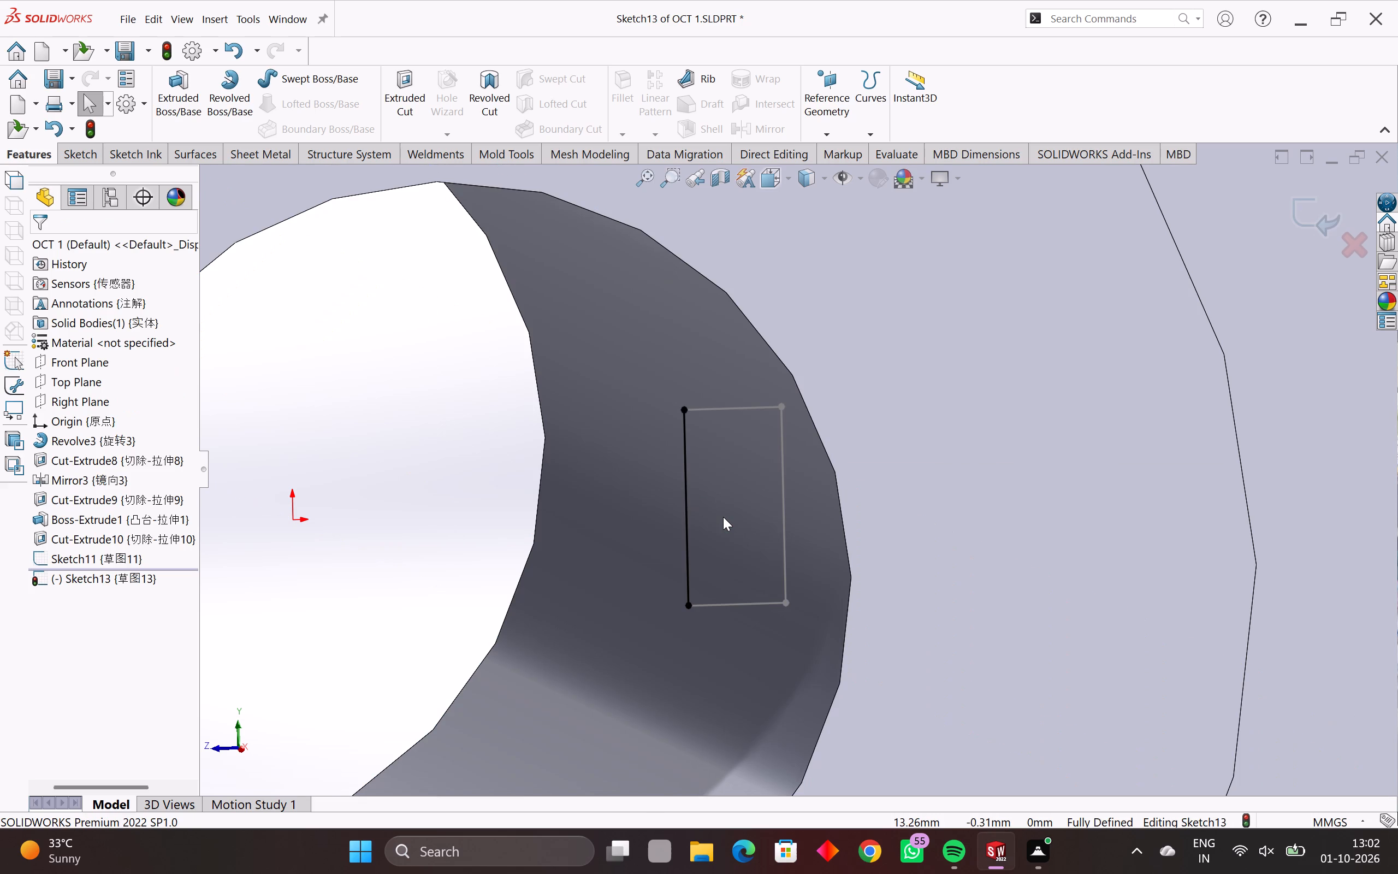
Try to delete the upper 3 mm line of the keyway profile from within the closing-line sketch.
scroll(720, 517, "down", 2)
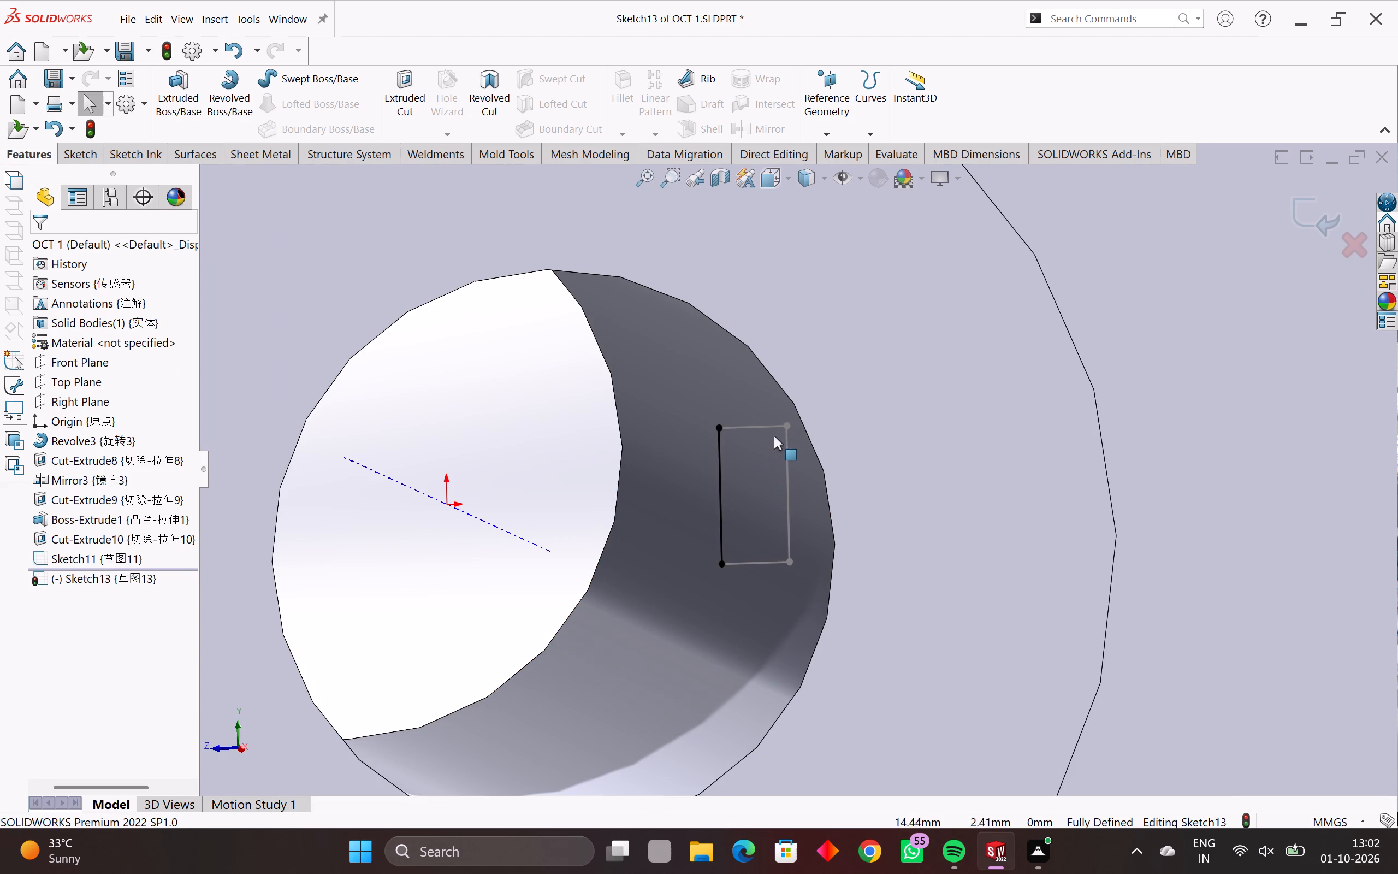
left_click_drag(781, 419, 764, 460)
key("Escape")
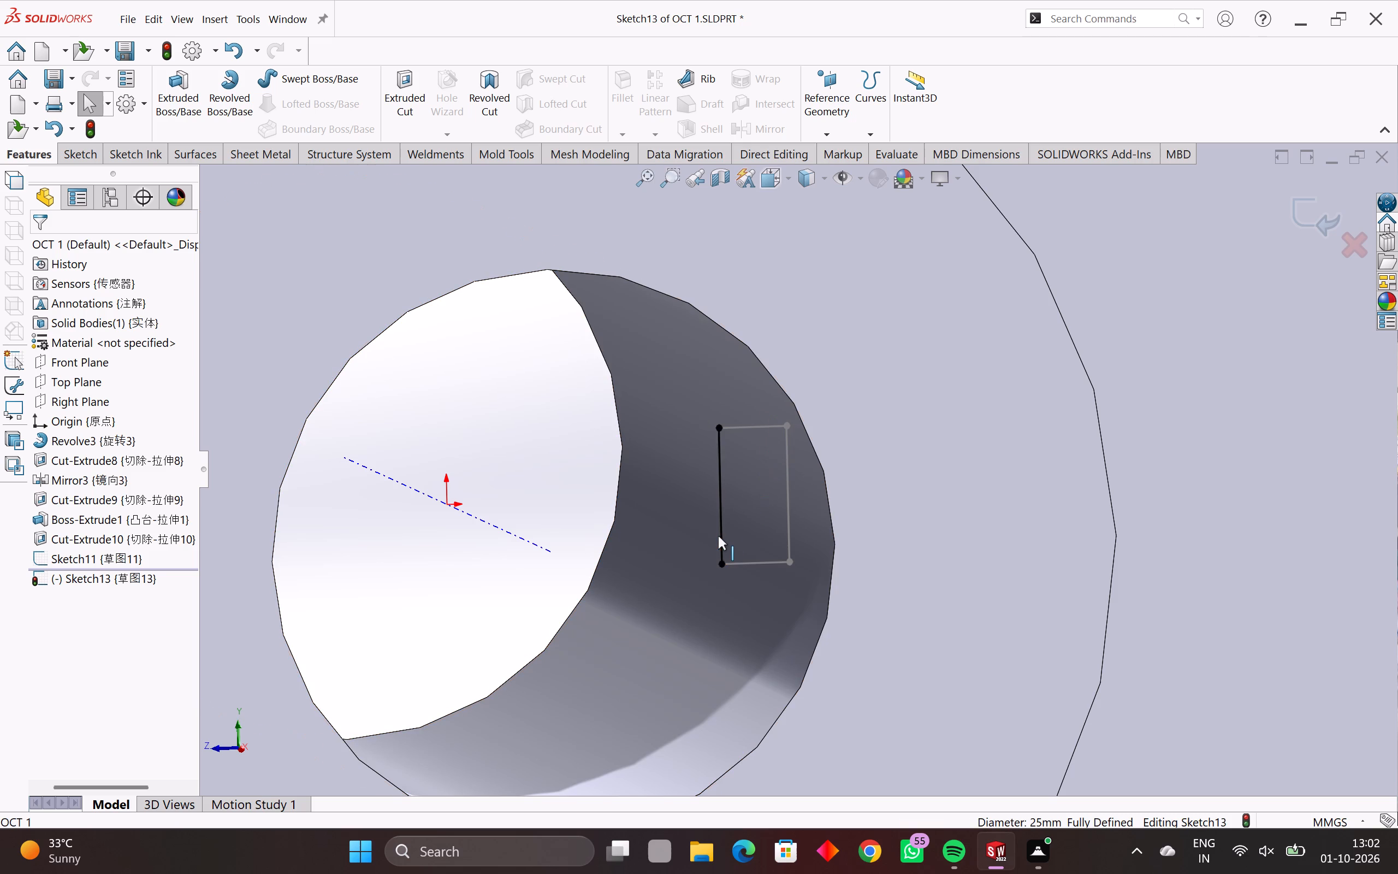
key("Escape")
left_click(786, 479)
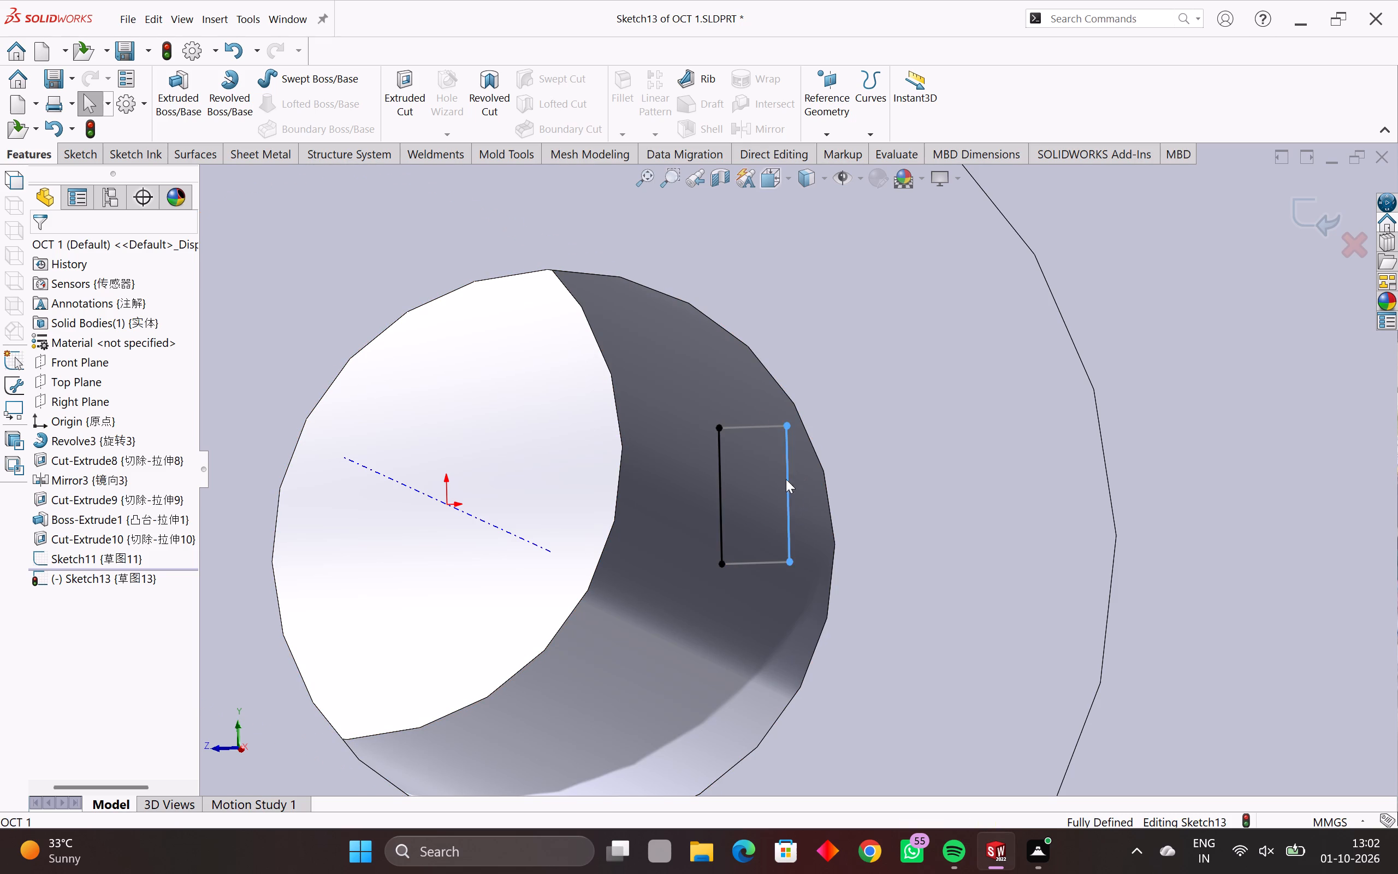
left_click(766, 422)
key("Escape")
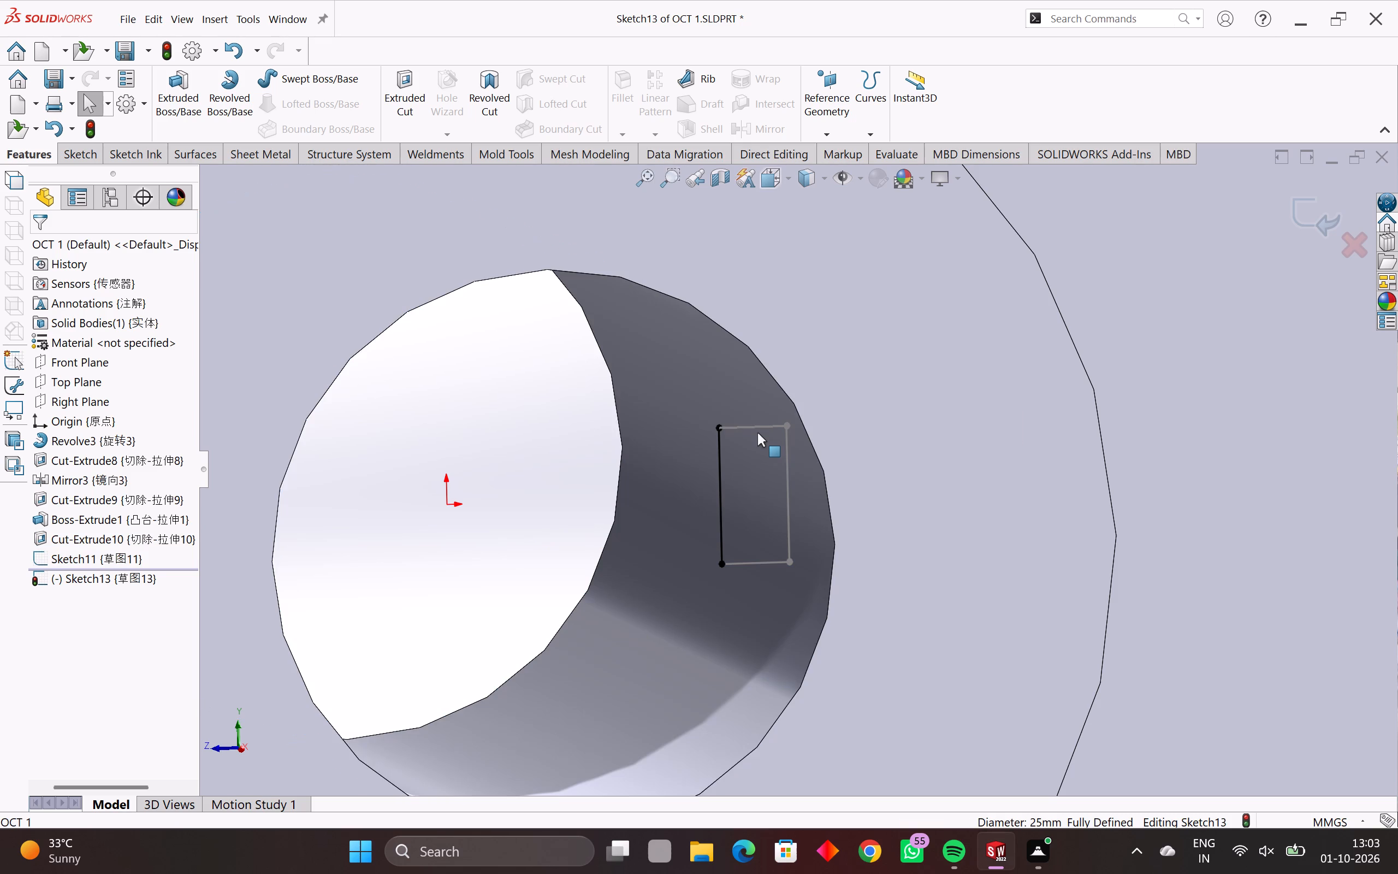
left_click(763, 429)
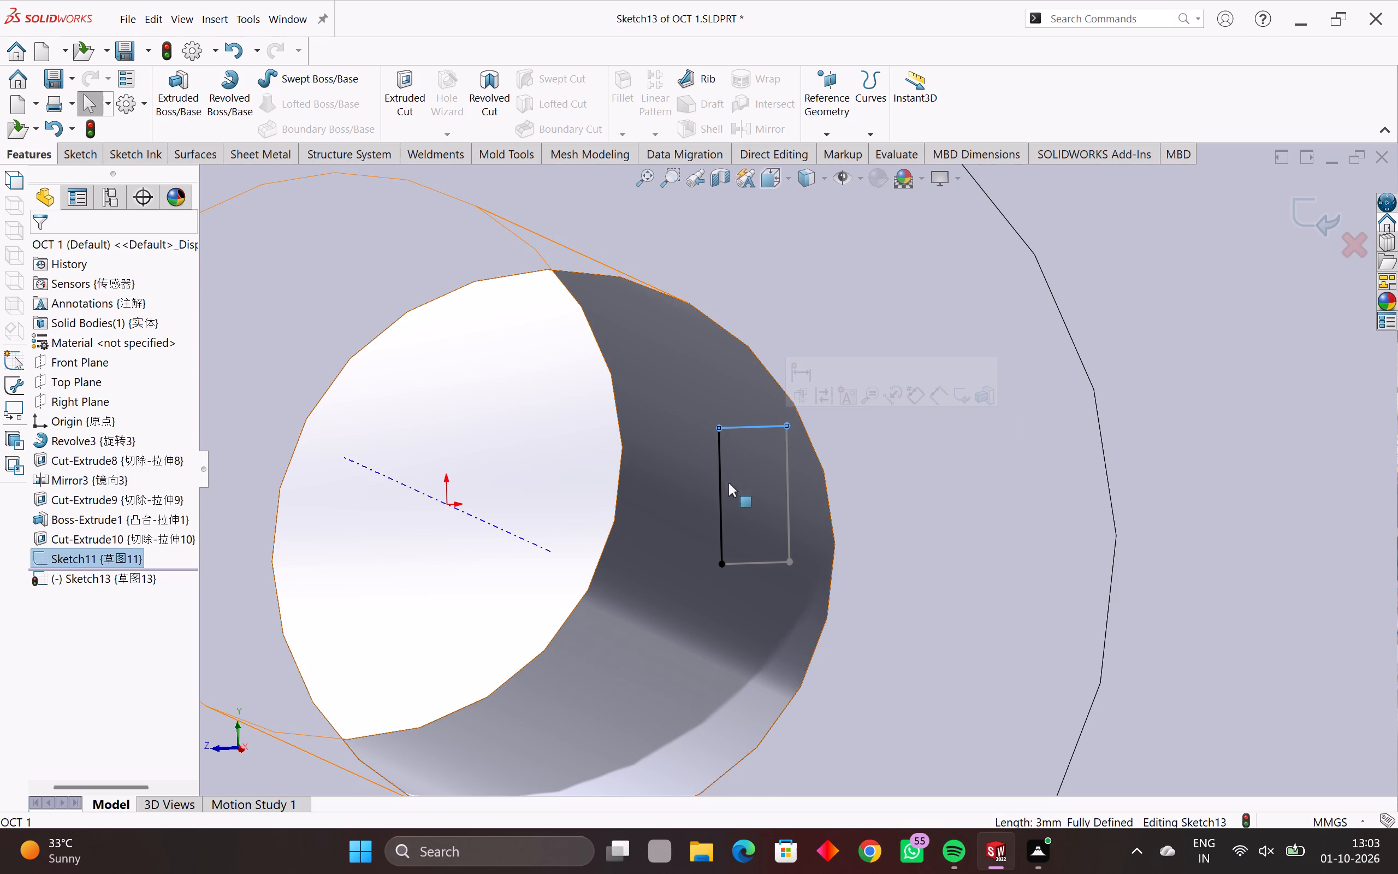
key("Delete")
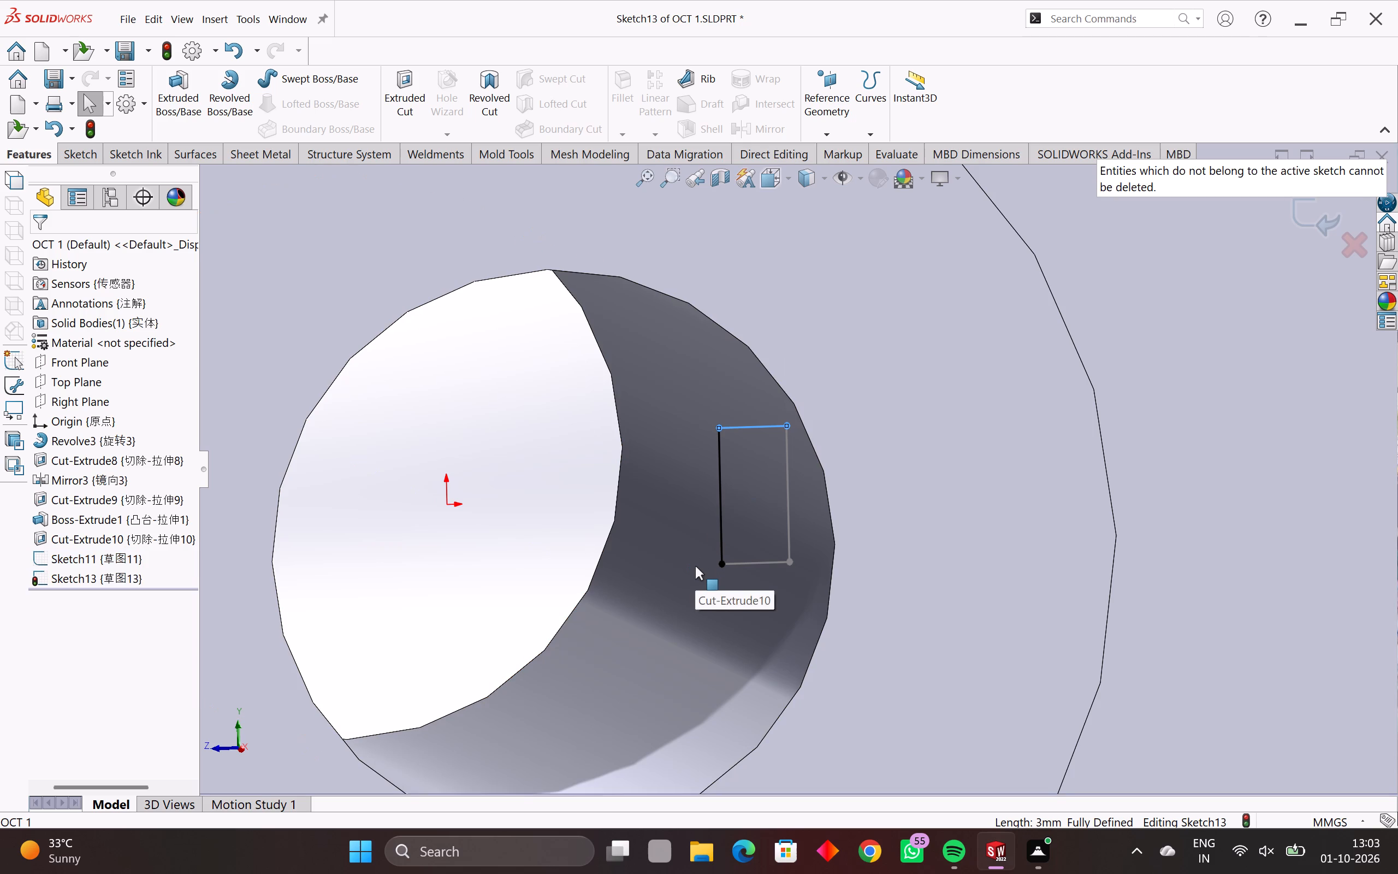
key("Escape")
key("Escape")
Undo the separate closing-line sketch and the keyway profile's 3 mm and 6 mm sizing, back inside the keyway sketch.
key("ctrl+z")
key("ctrl+z")
key("ctrl+z")
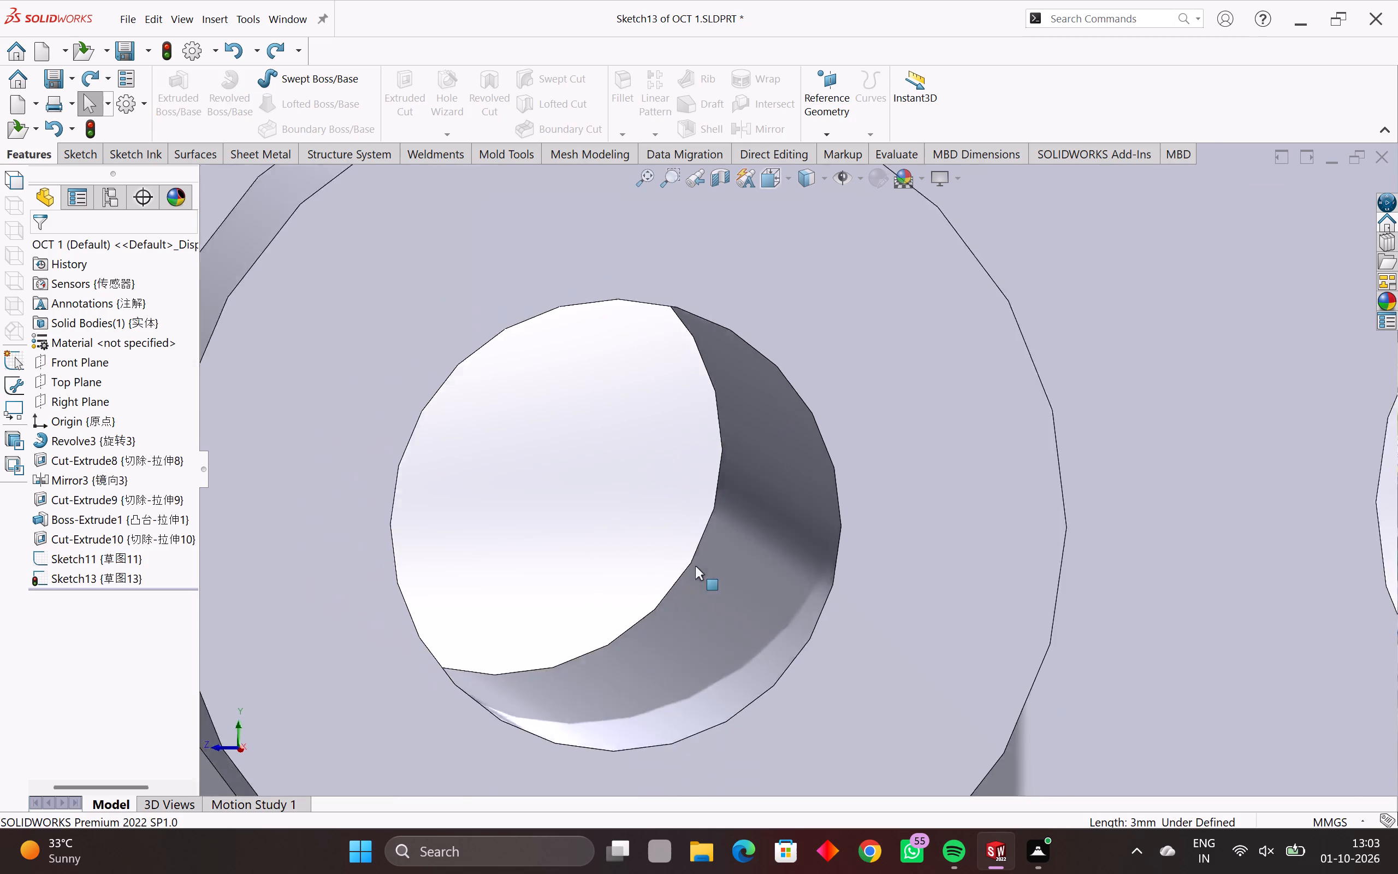
key("ctrl+z")
key("ctrl+z")
key("ctrl+z")
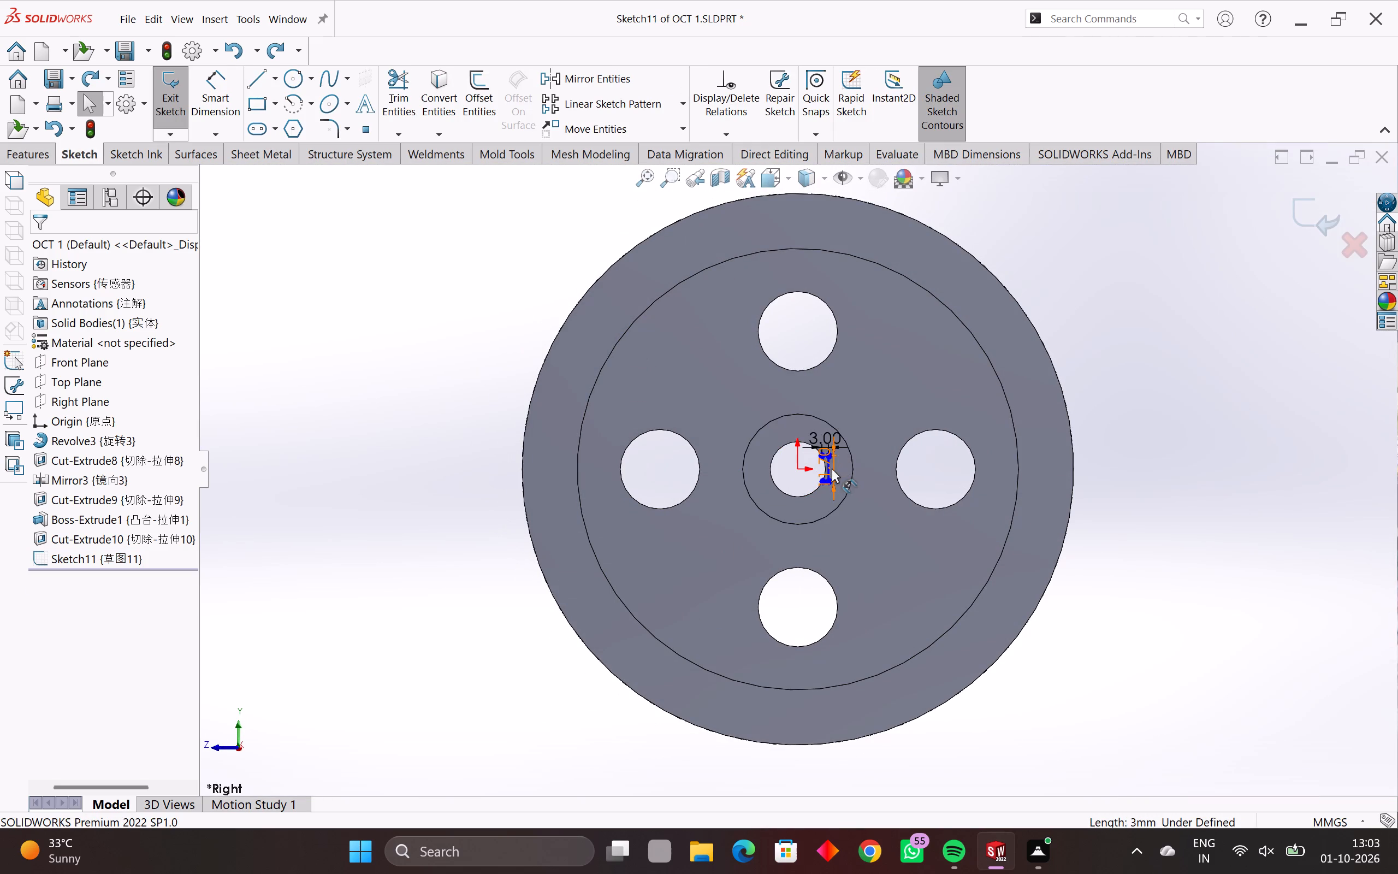
key("ctrl+z")
key("ctrl+z")
key("ctrl+z")
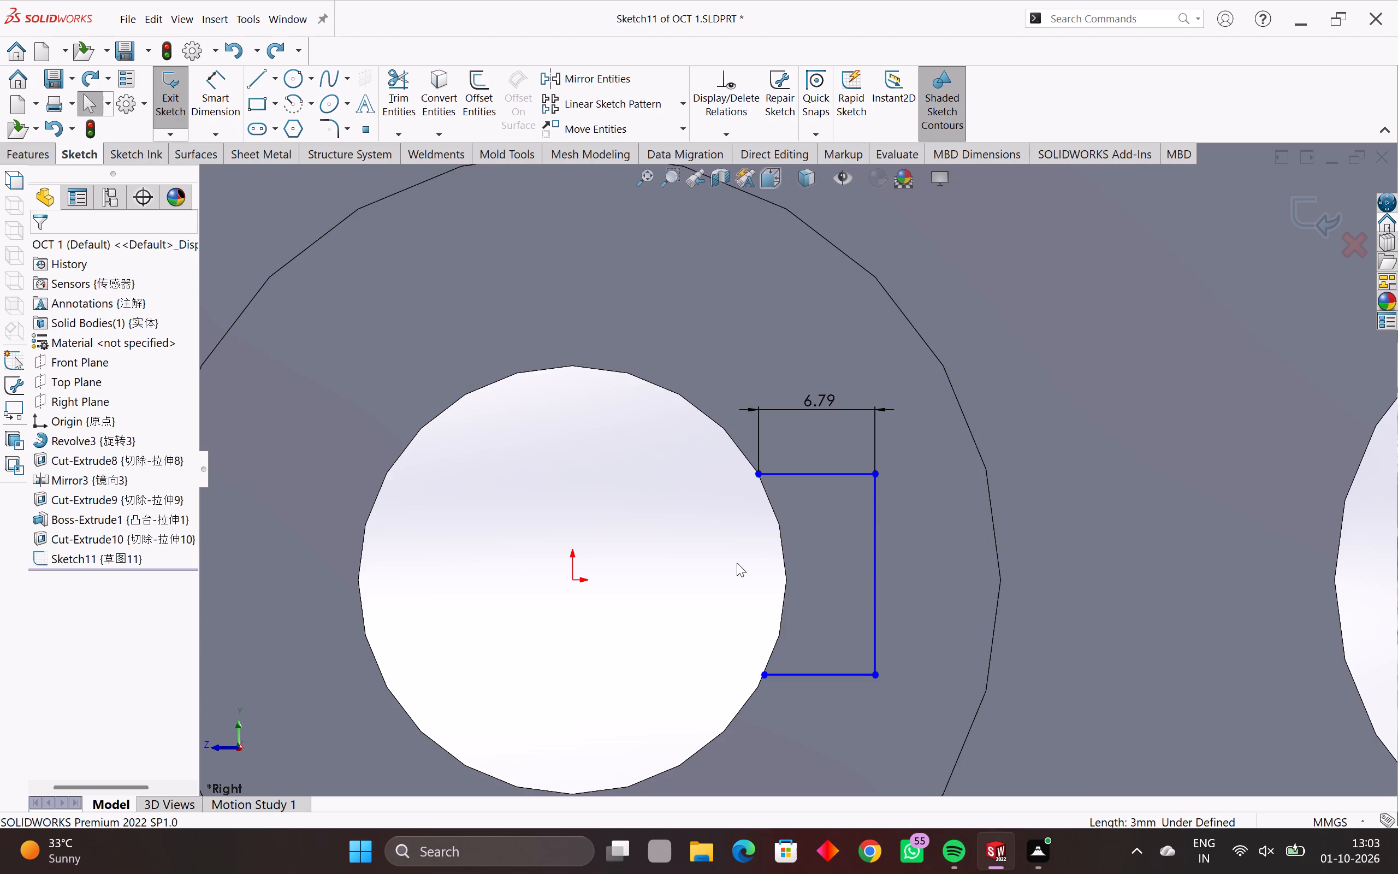
Close the keyway profile with a line about 11.7 mm long joining its two open ends on the bore edge.
key("l")
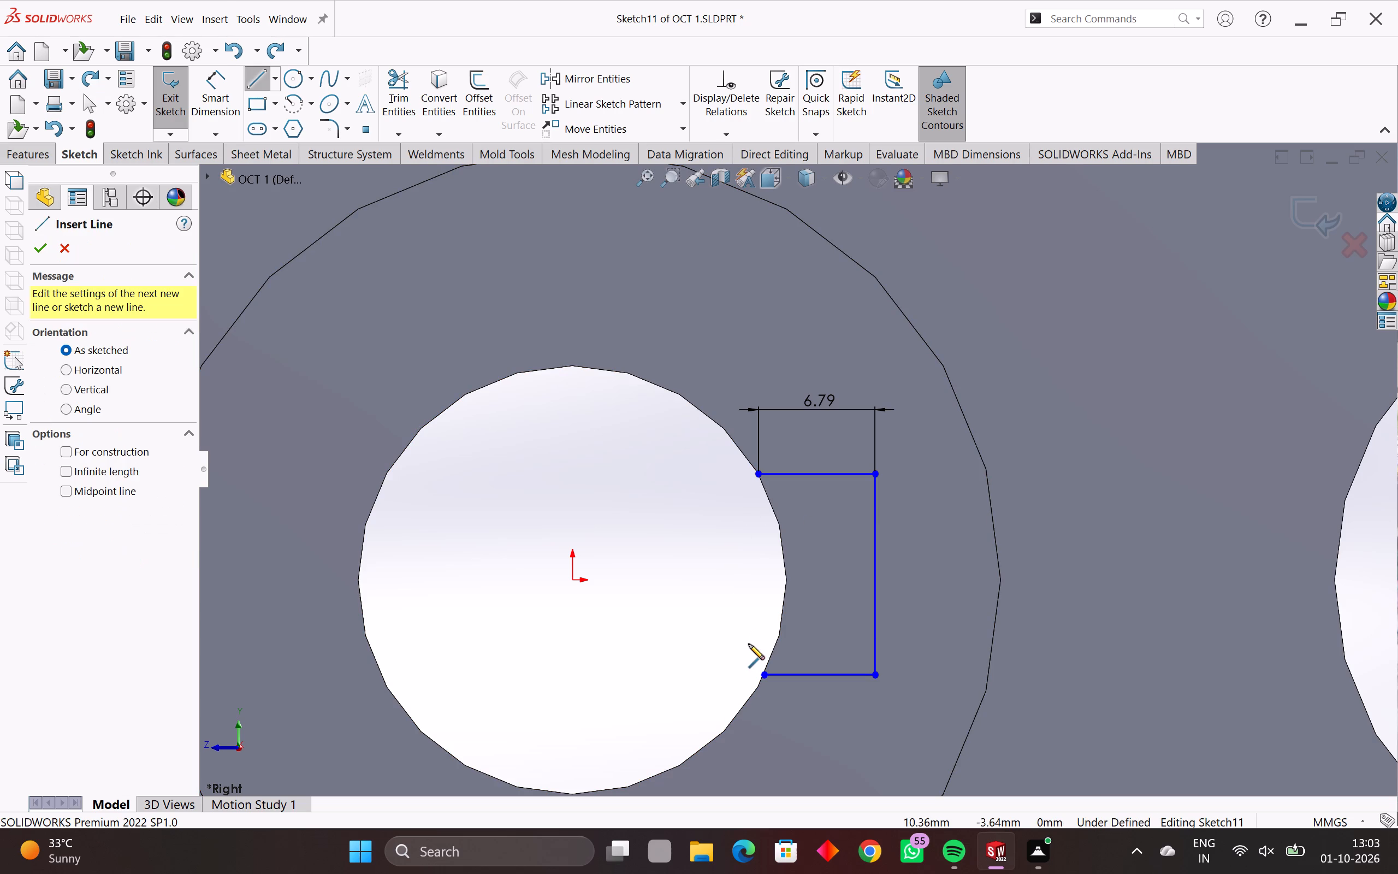
key("space")
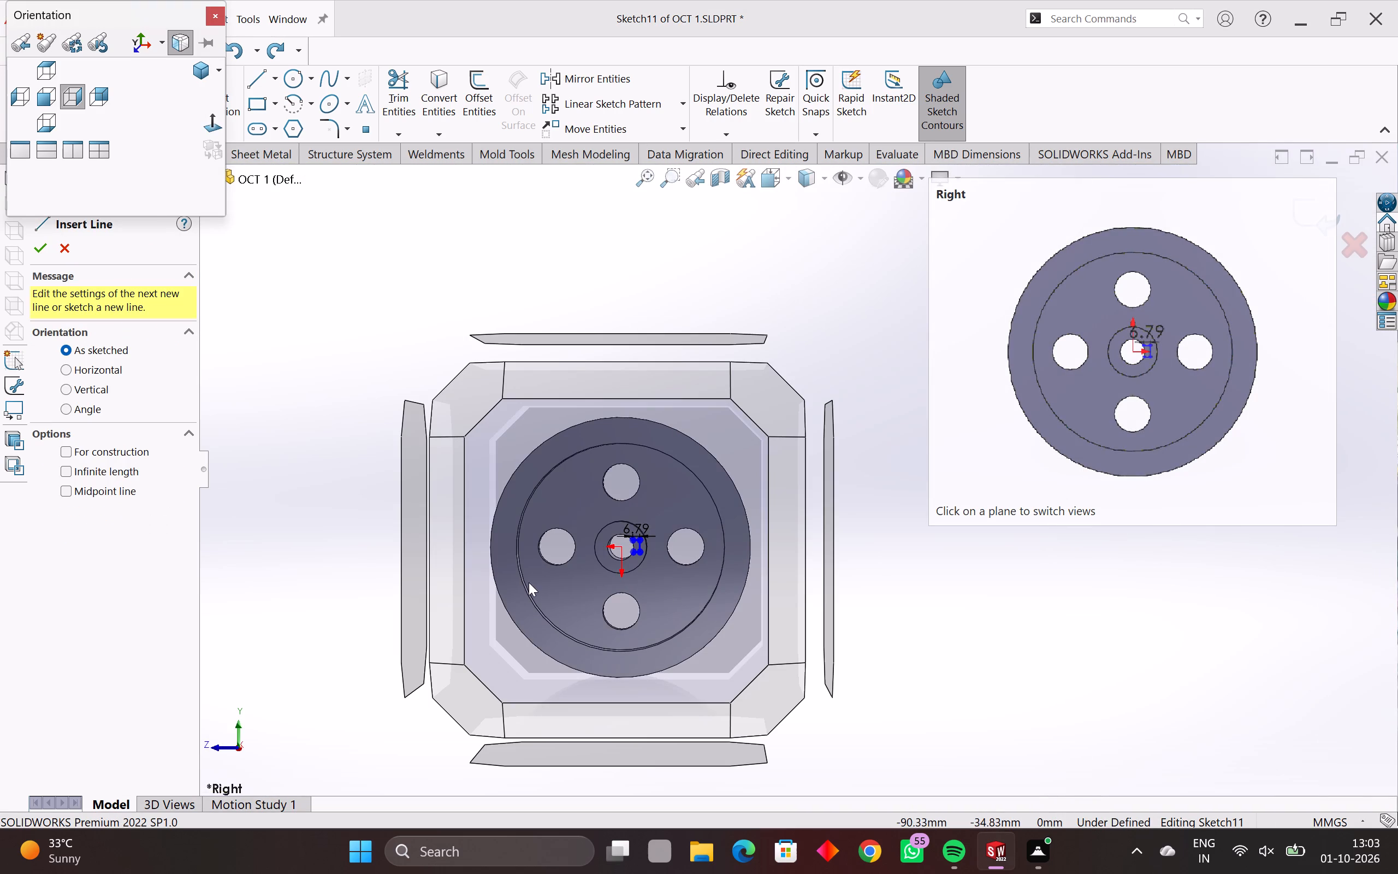
key("Escape")
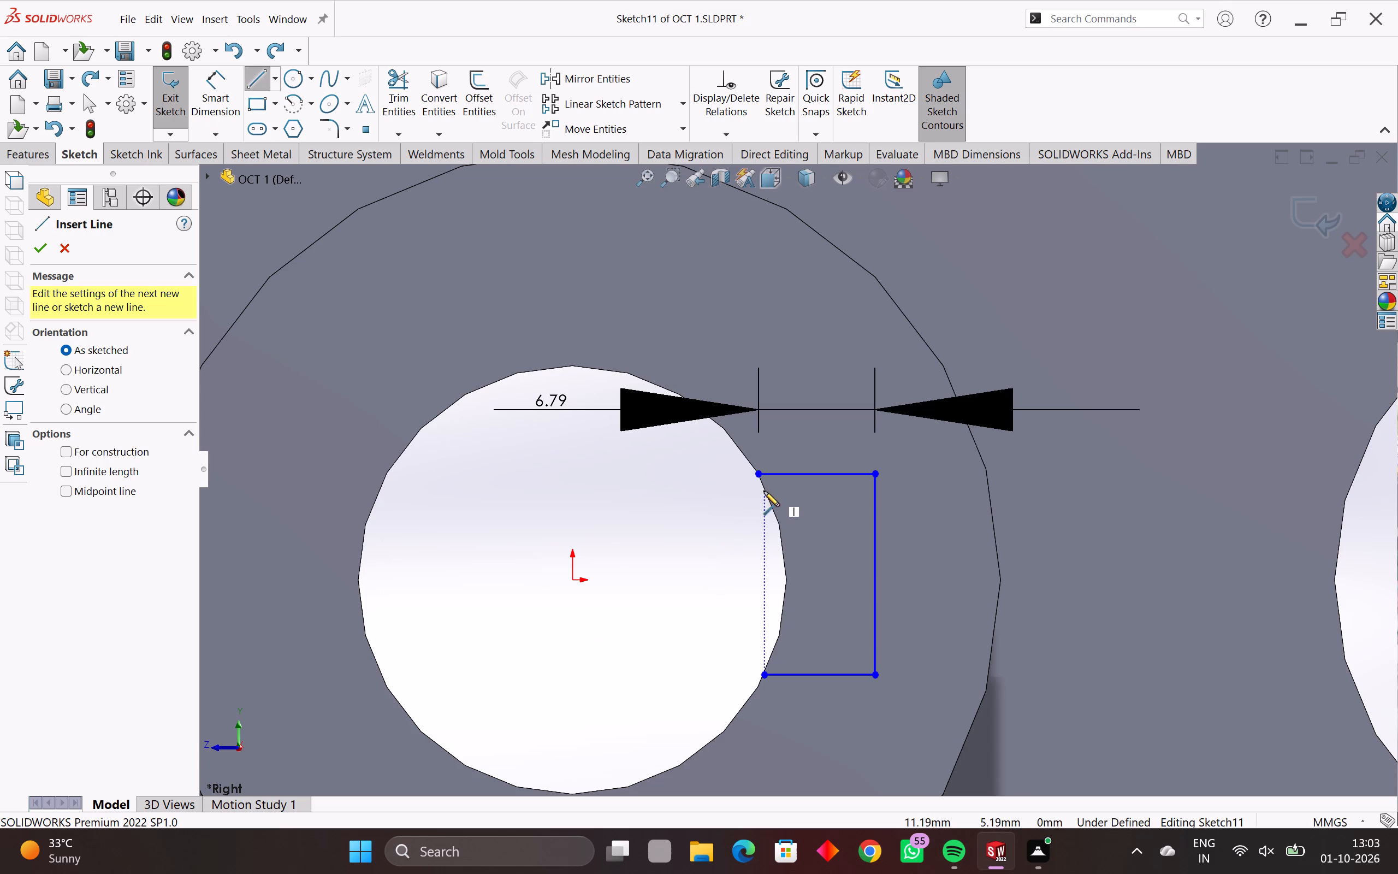
left_click(759, 475)
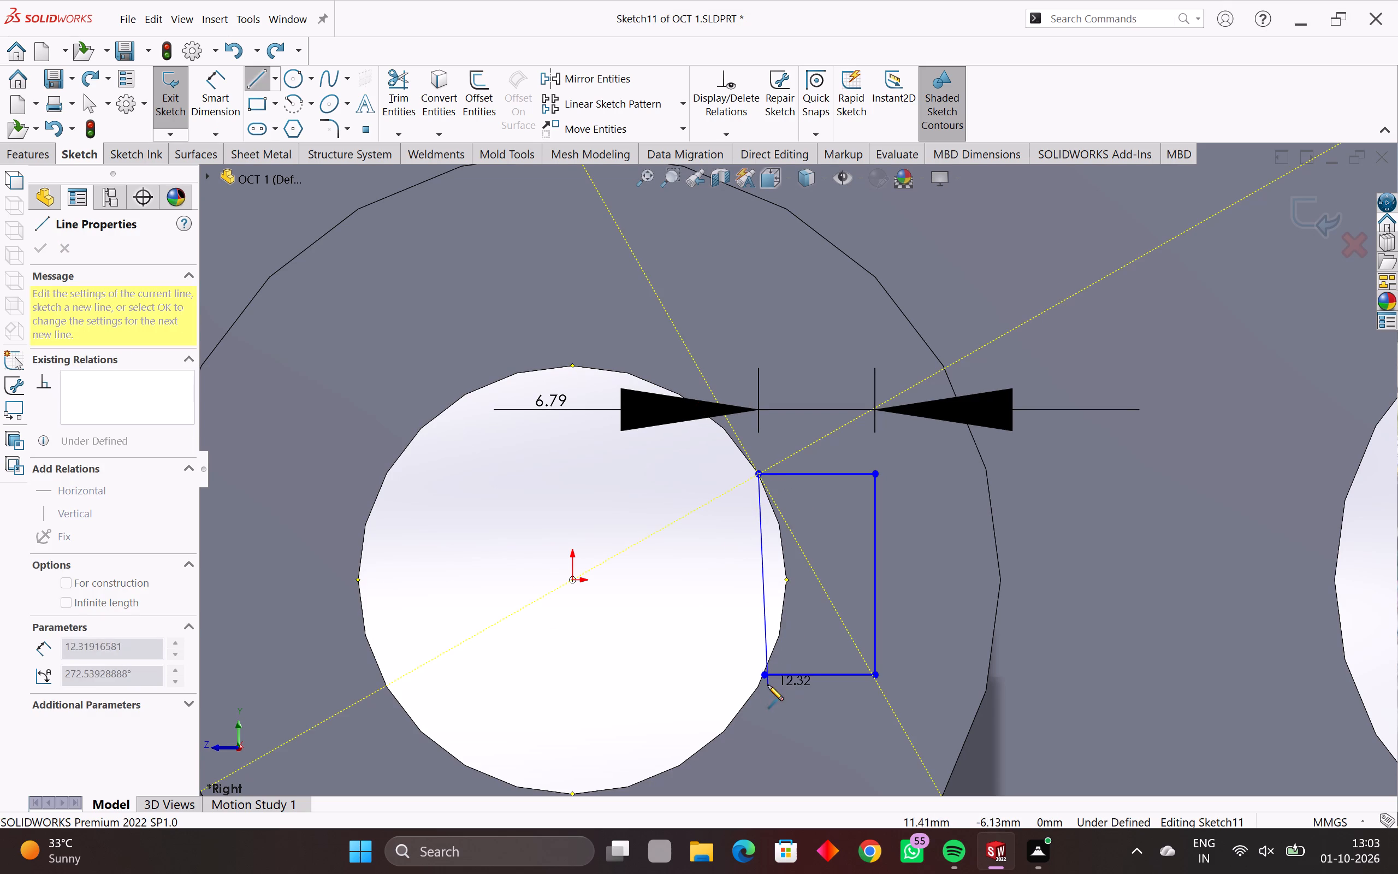
left_click(764, 672)
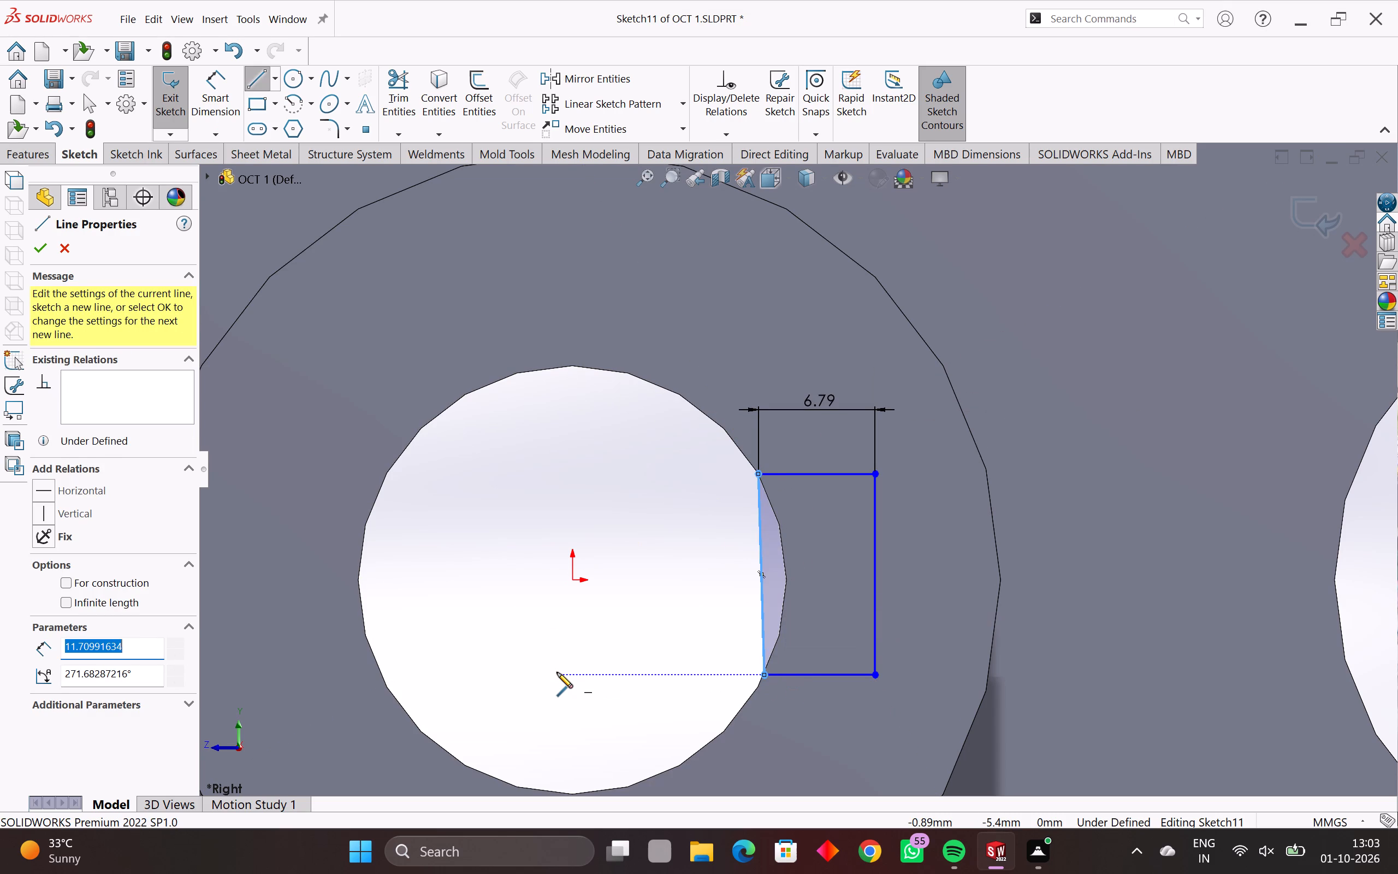
key("Escape")
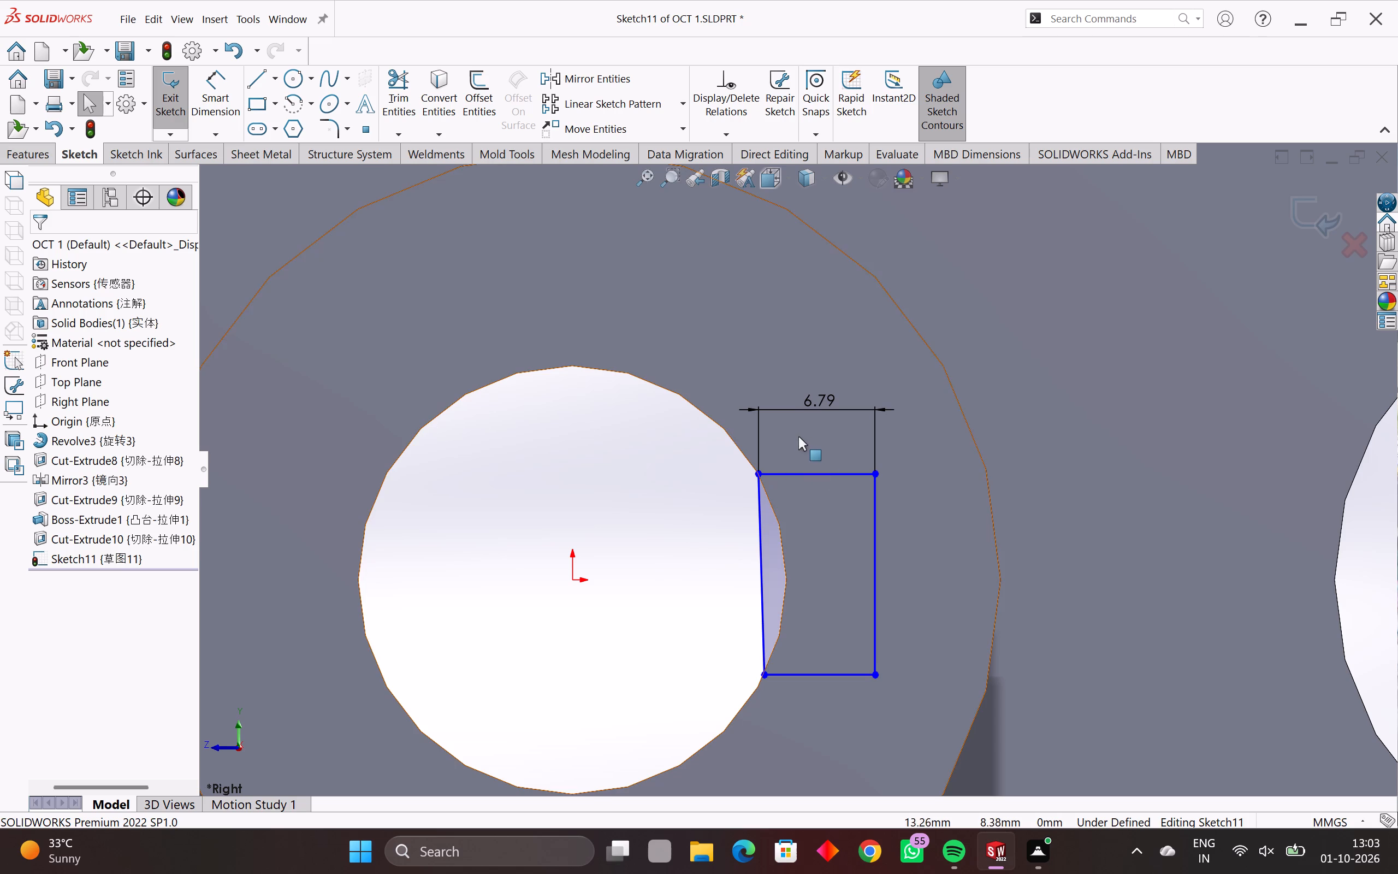
Set the keyway profile's upper horizontal dimension to 3 mm.
left_click(807, 399)
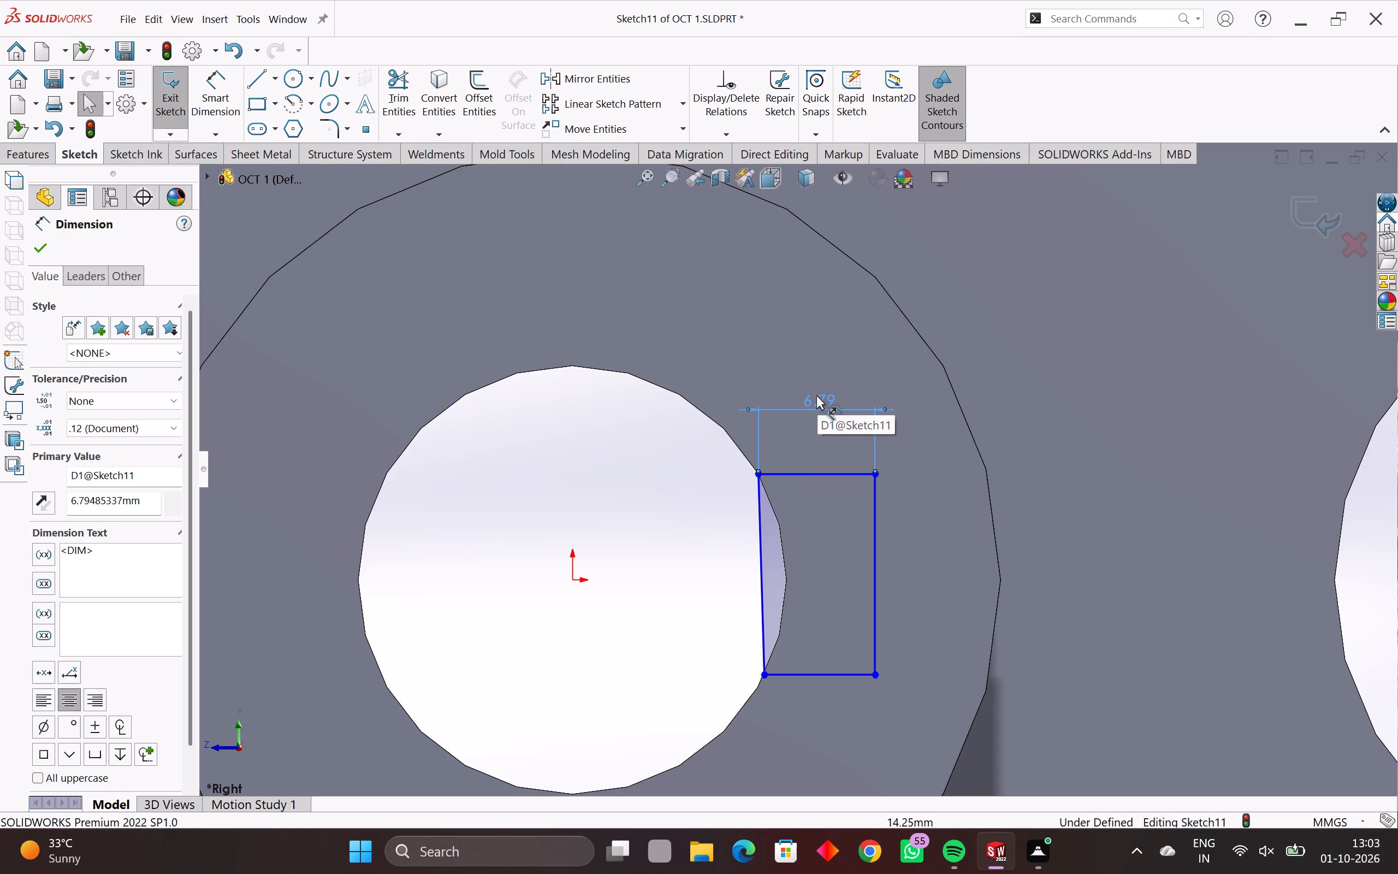
double_click(816, 395)
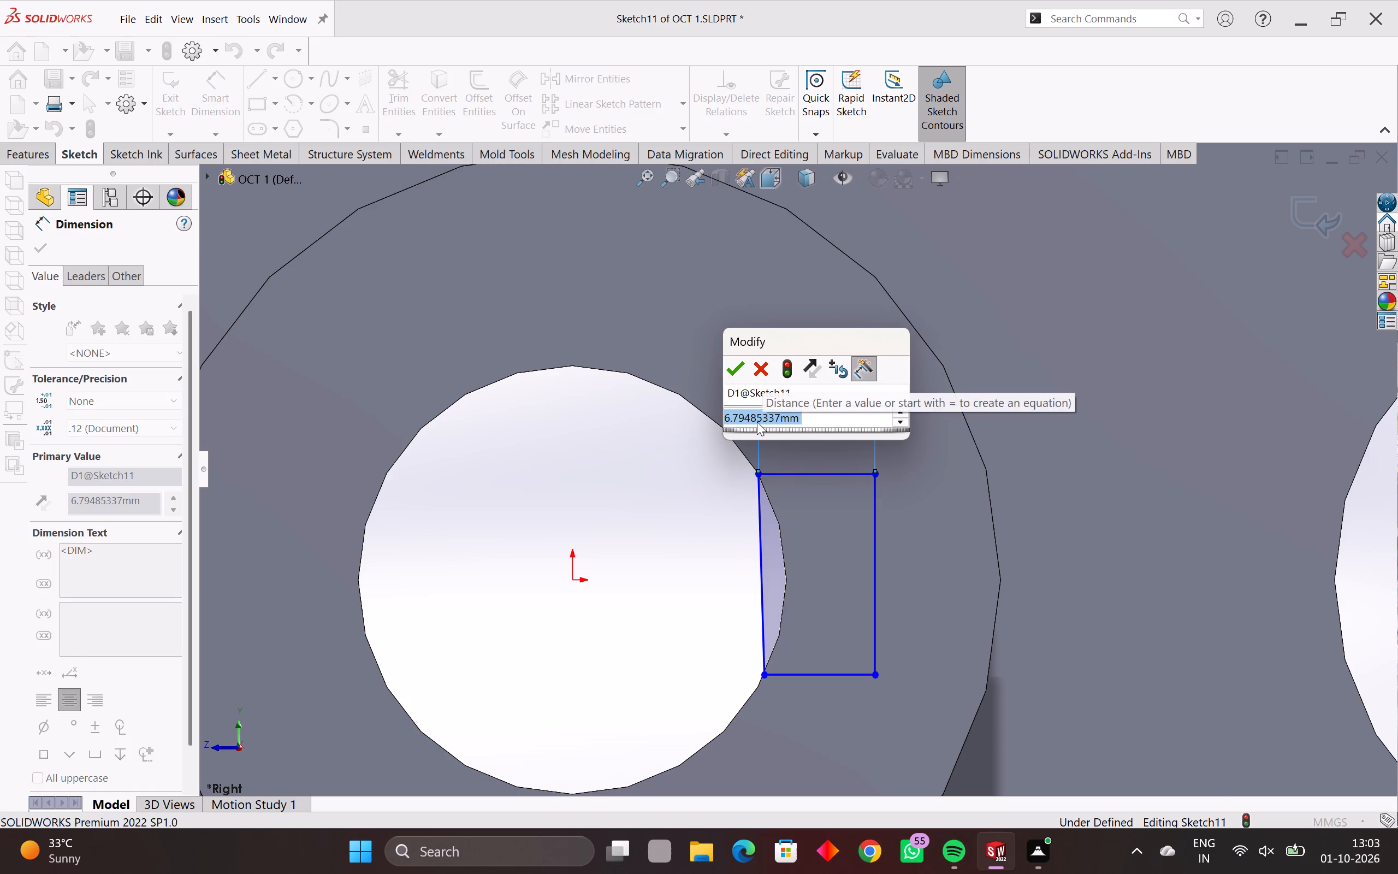
key("3")
key("Return")
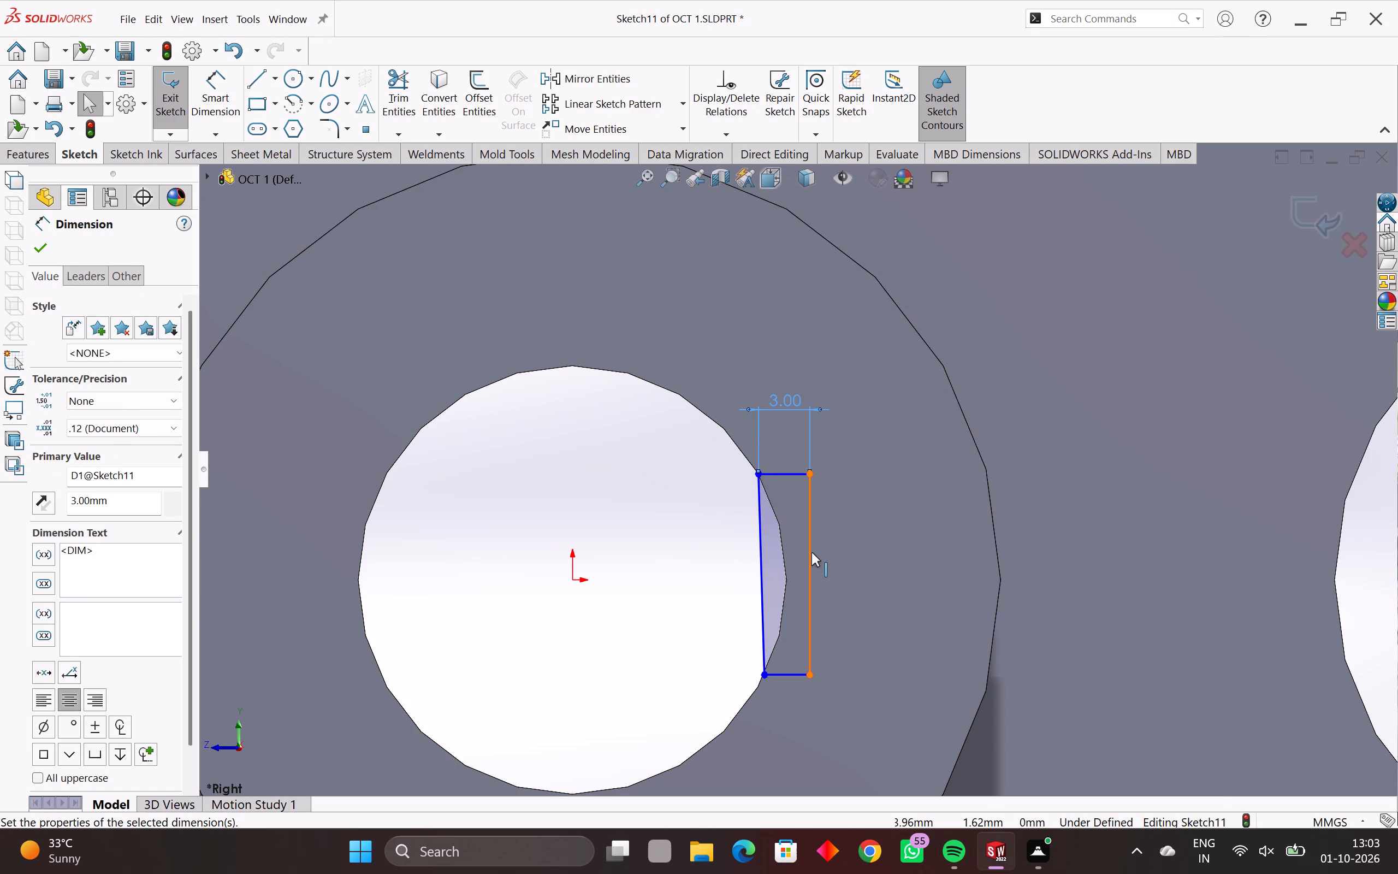
Dimension the keyway profile's outer vertical line as 6 mm.
left_click(811, 552)
key("Escape")
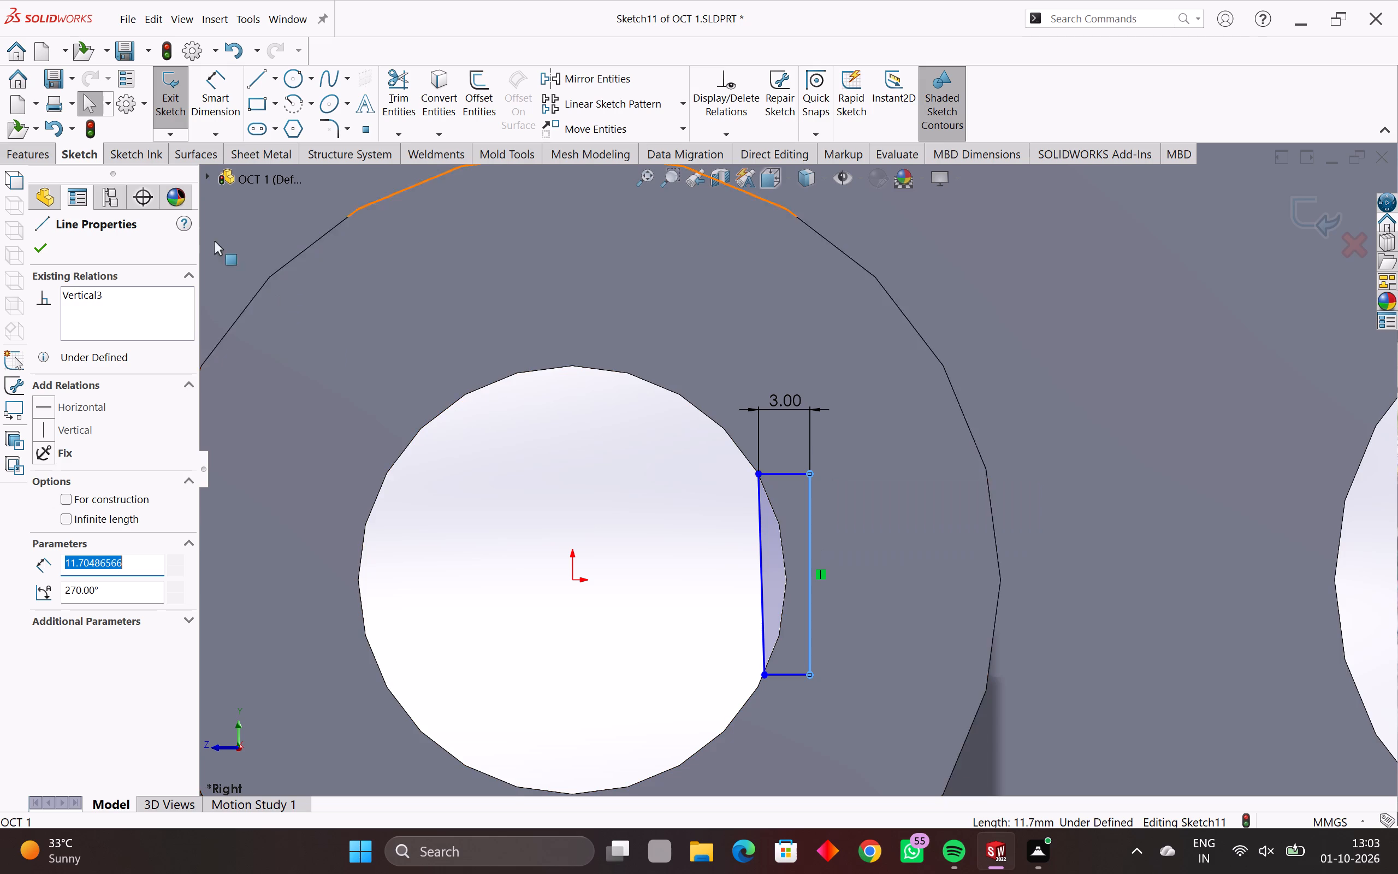
left_click(218, 95)
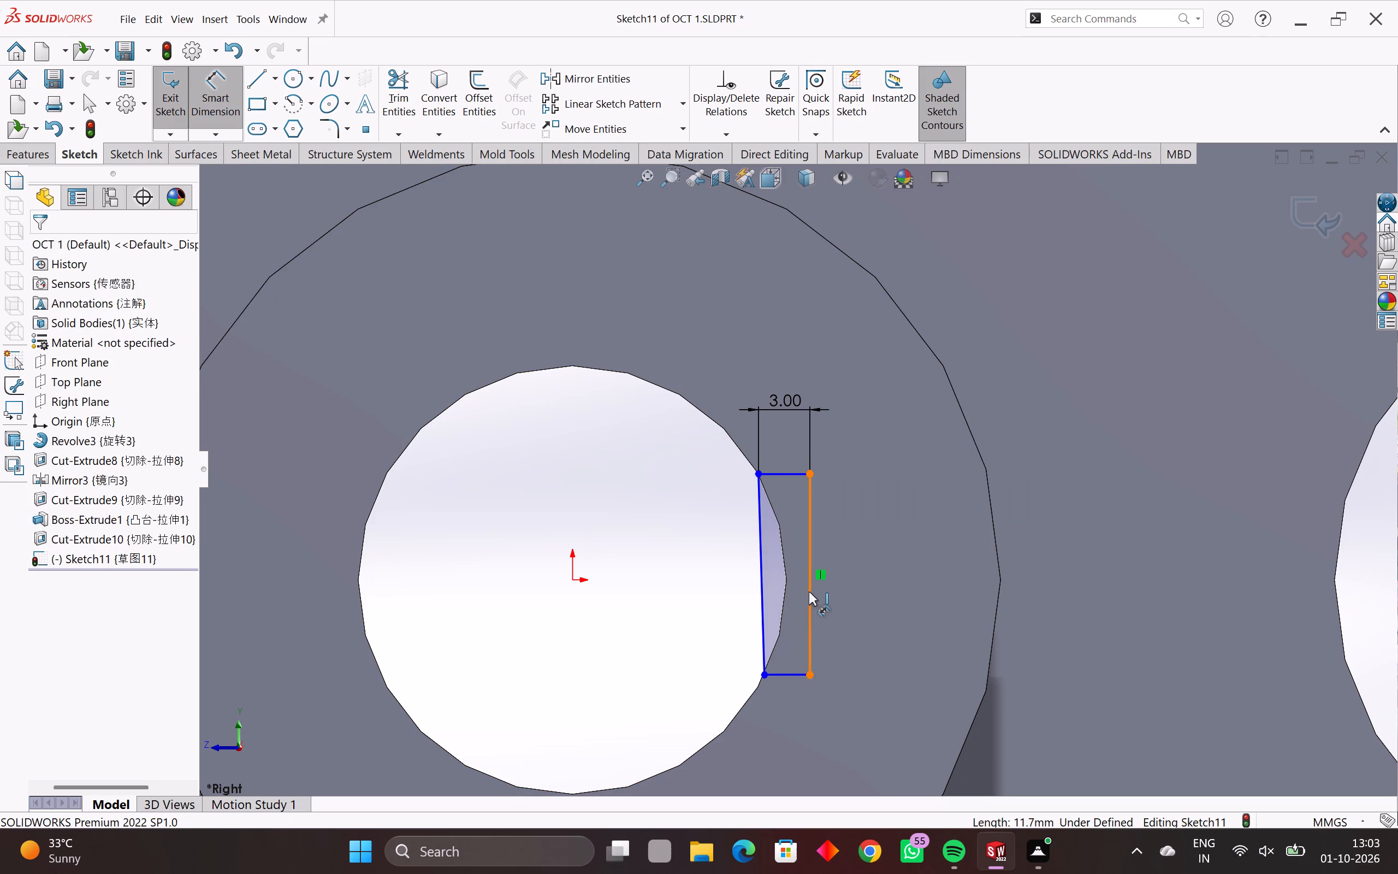
left_click(809, 588)
left_click(879, 606)
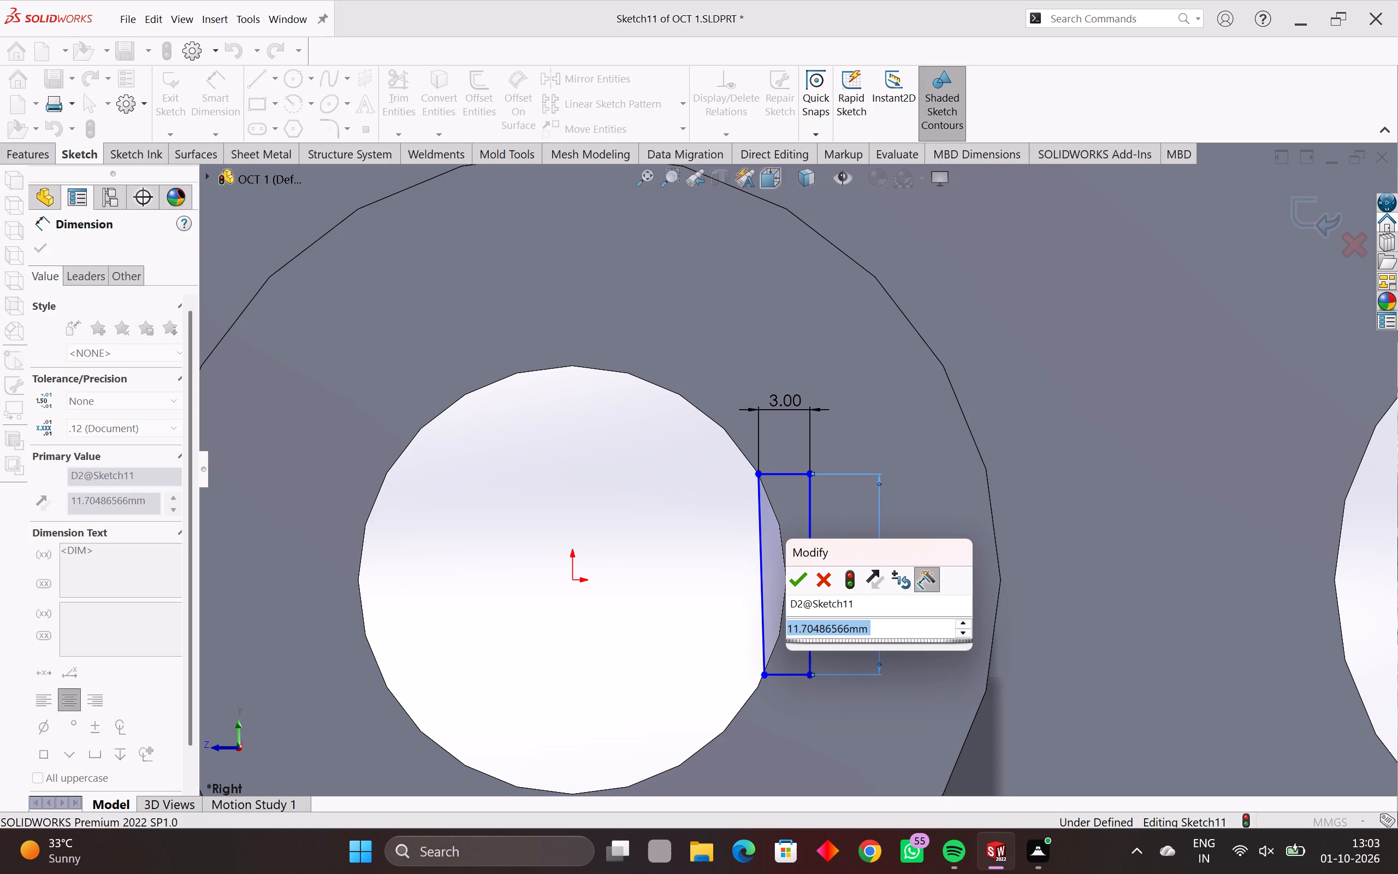
key("6")
key("Return")
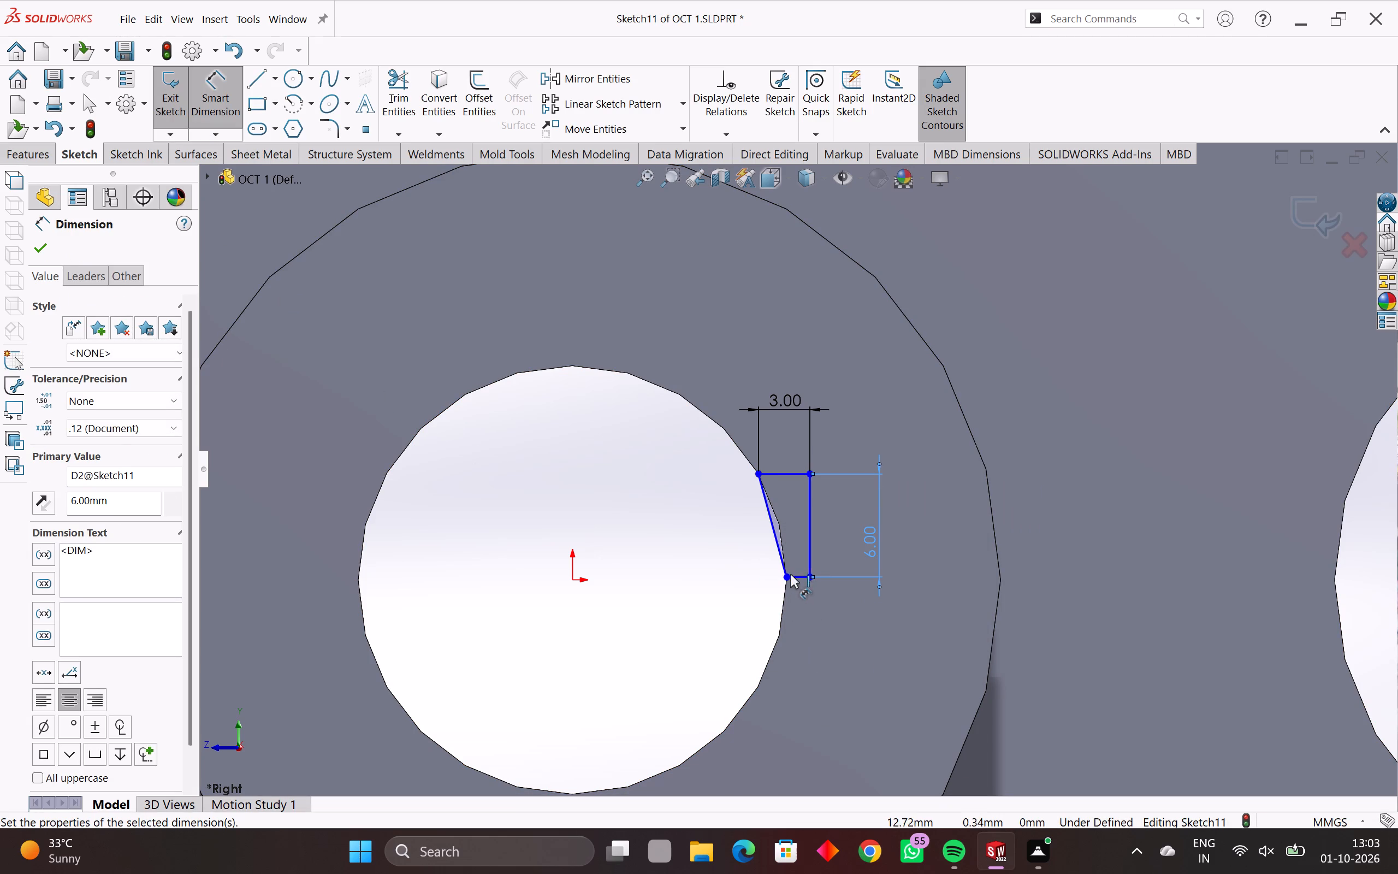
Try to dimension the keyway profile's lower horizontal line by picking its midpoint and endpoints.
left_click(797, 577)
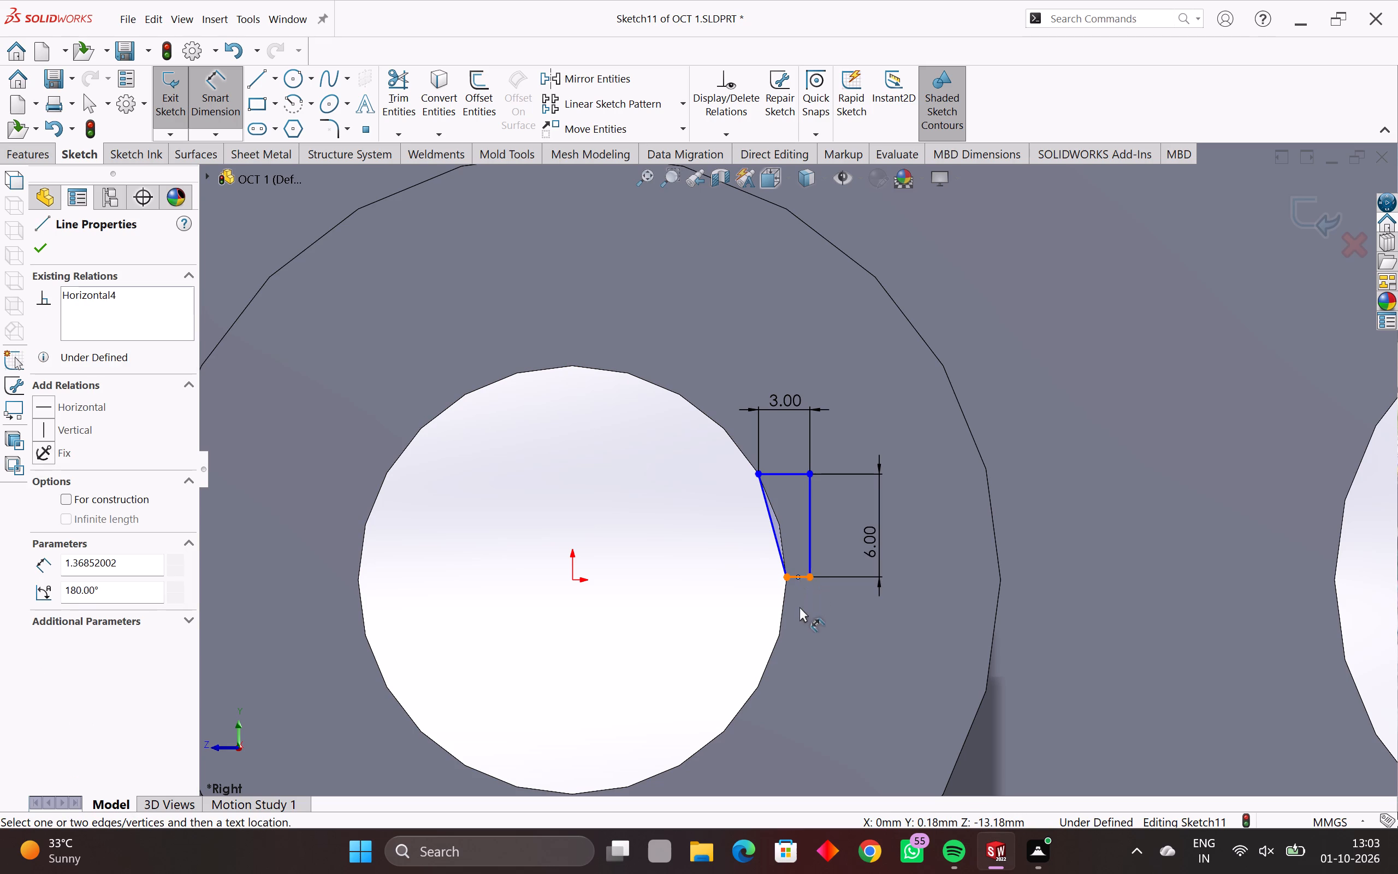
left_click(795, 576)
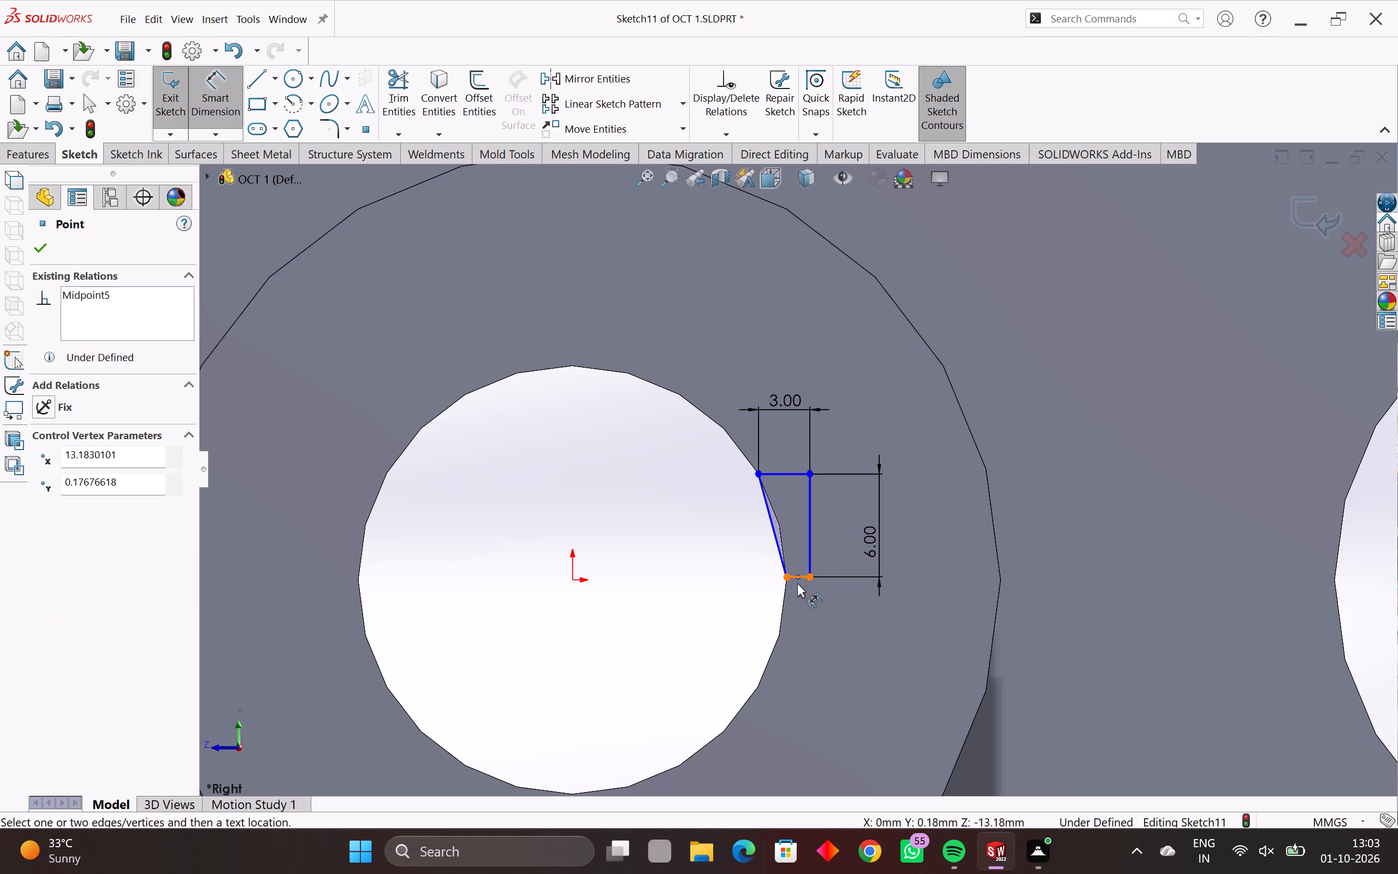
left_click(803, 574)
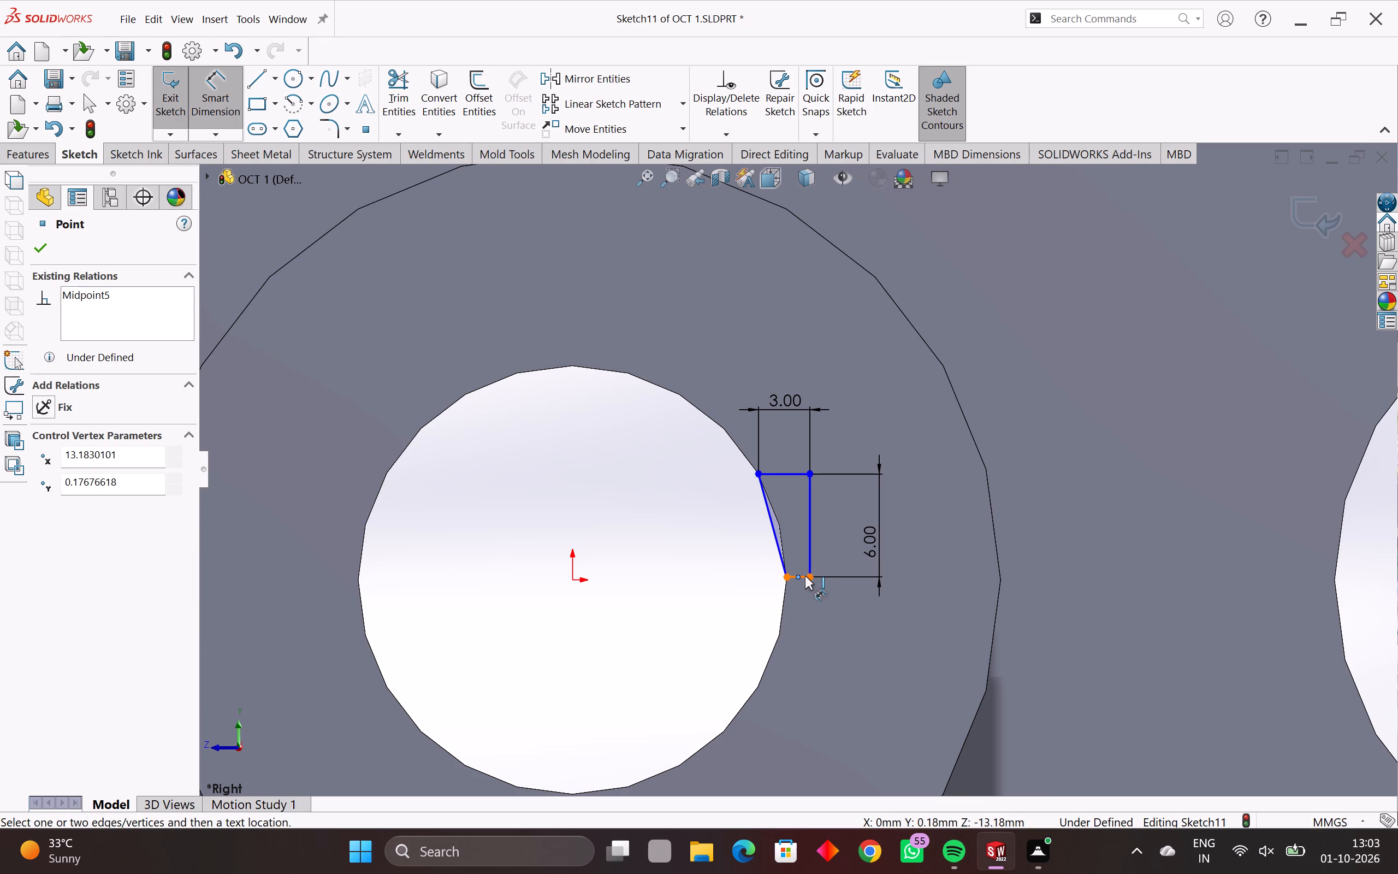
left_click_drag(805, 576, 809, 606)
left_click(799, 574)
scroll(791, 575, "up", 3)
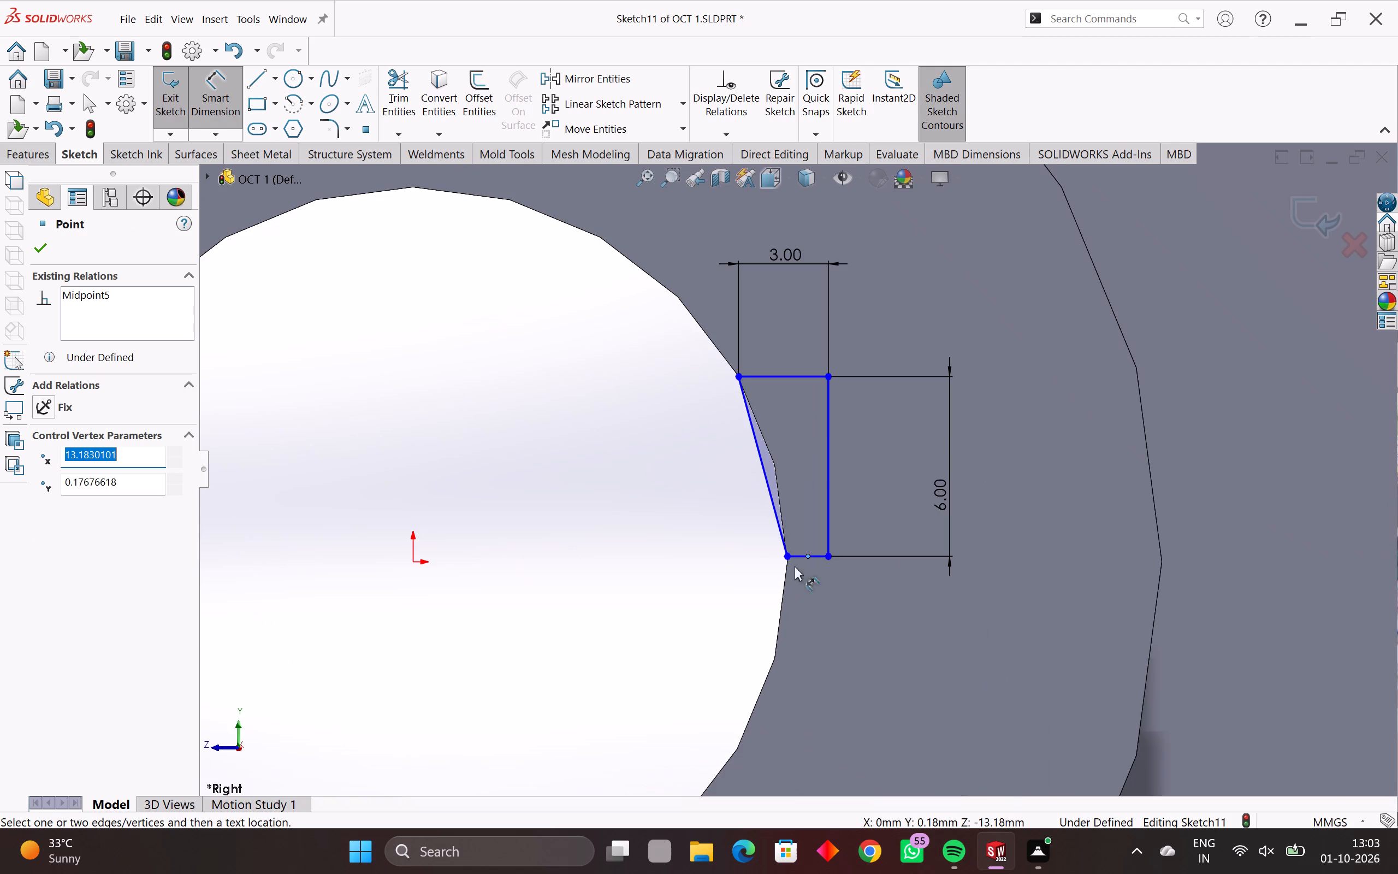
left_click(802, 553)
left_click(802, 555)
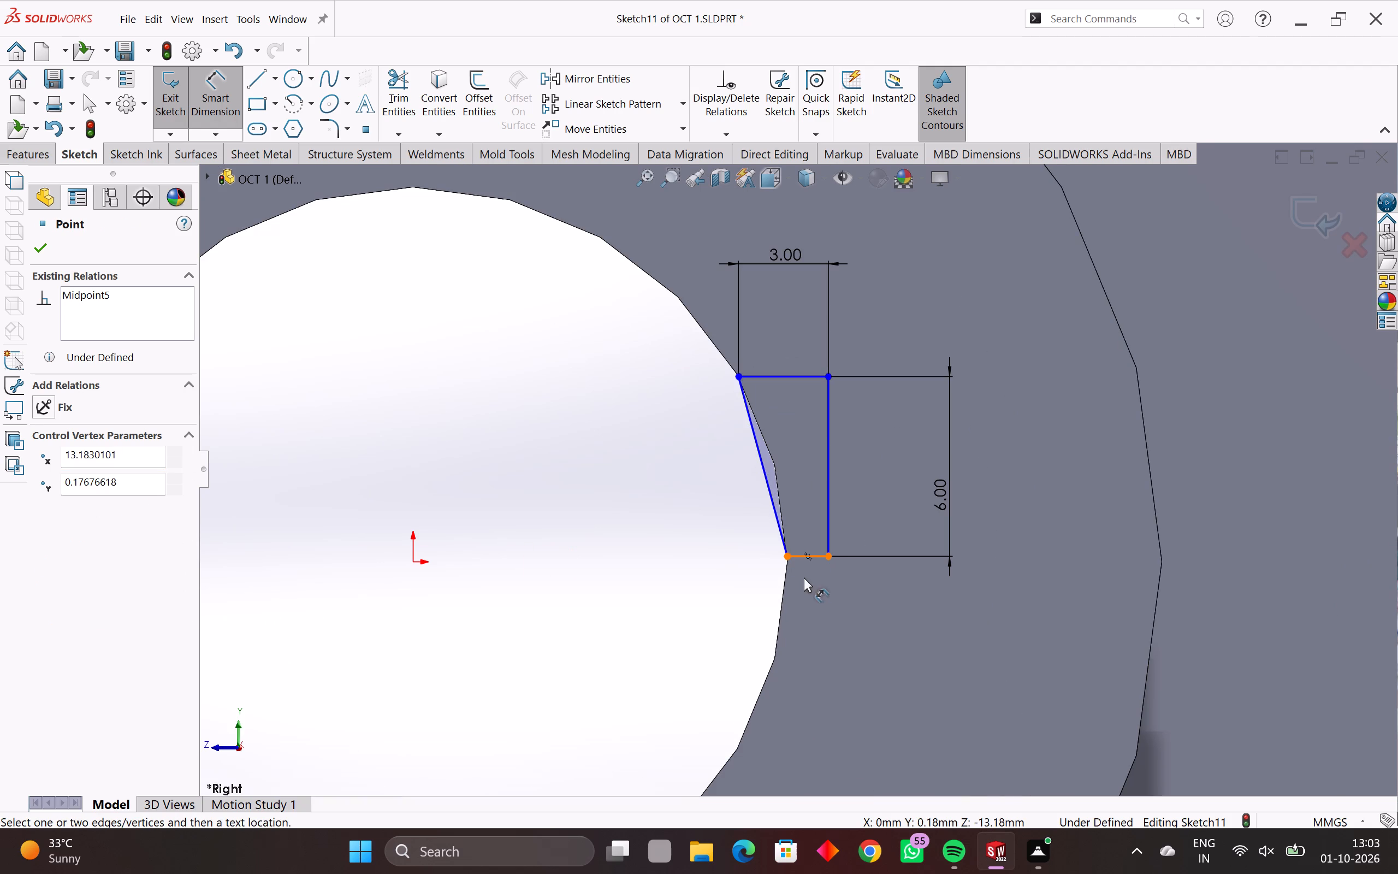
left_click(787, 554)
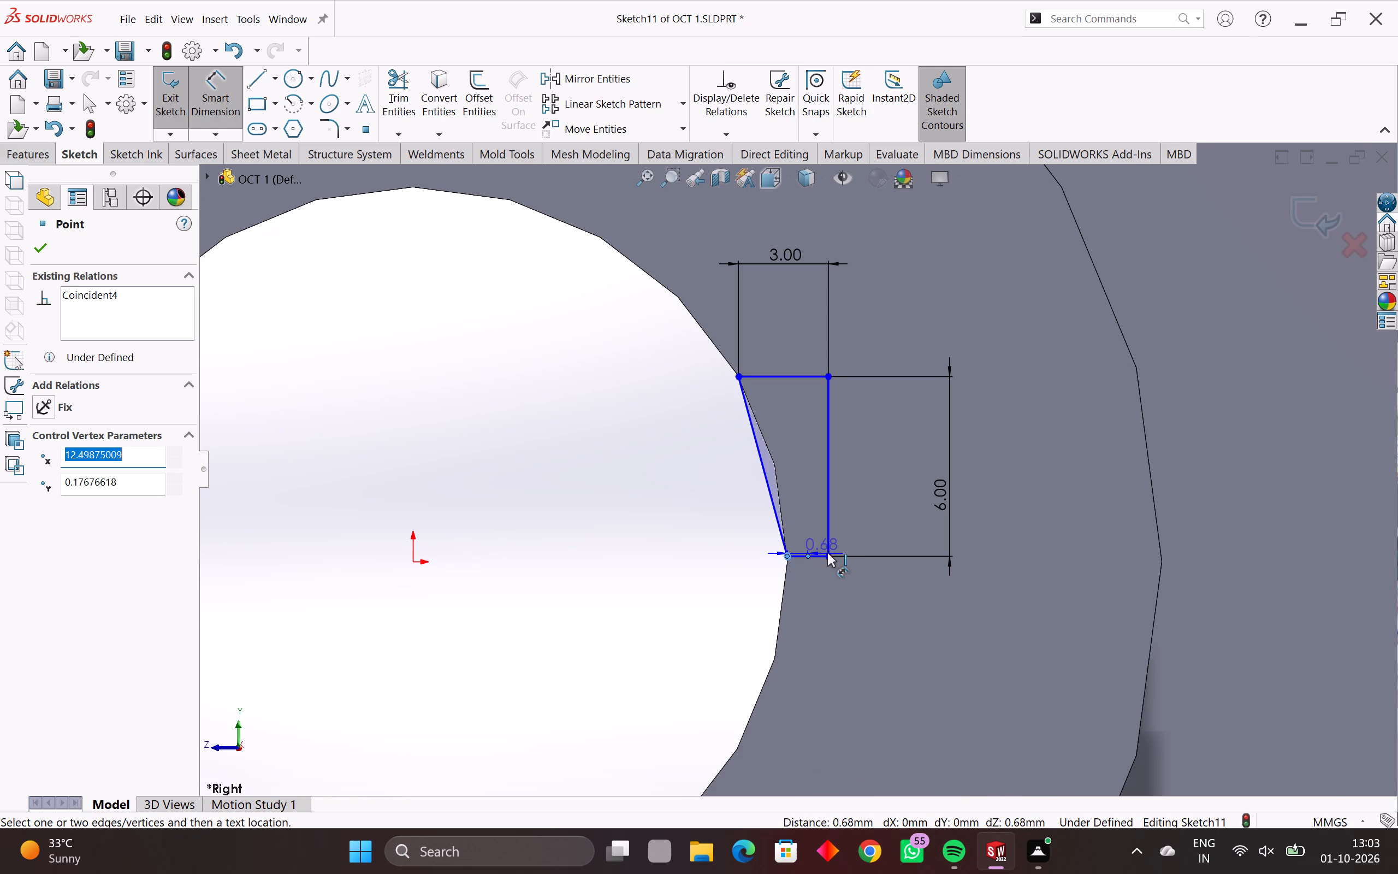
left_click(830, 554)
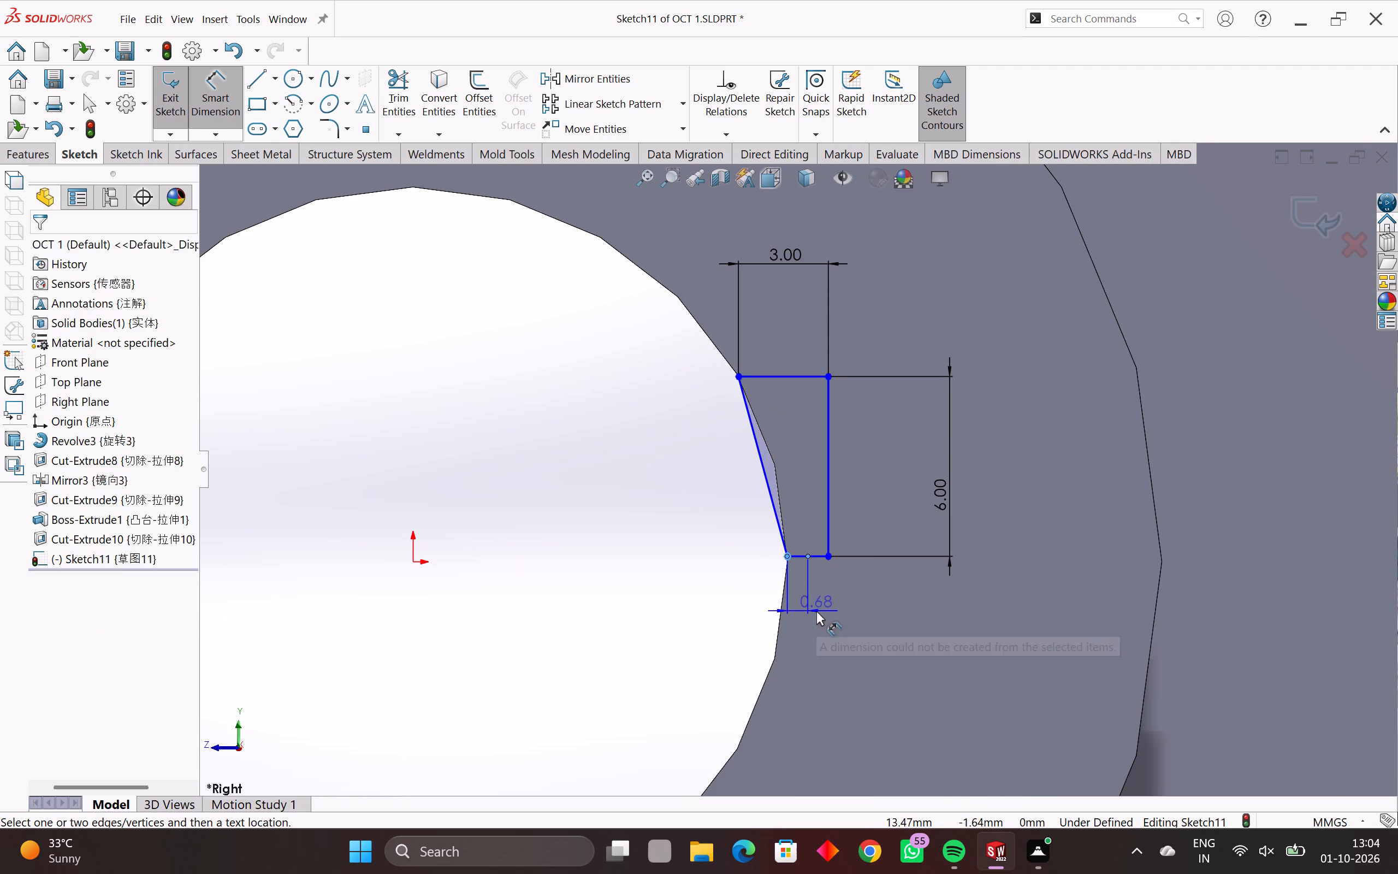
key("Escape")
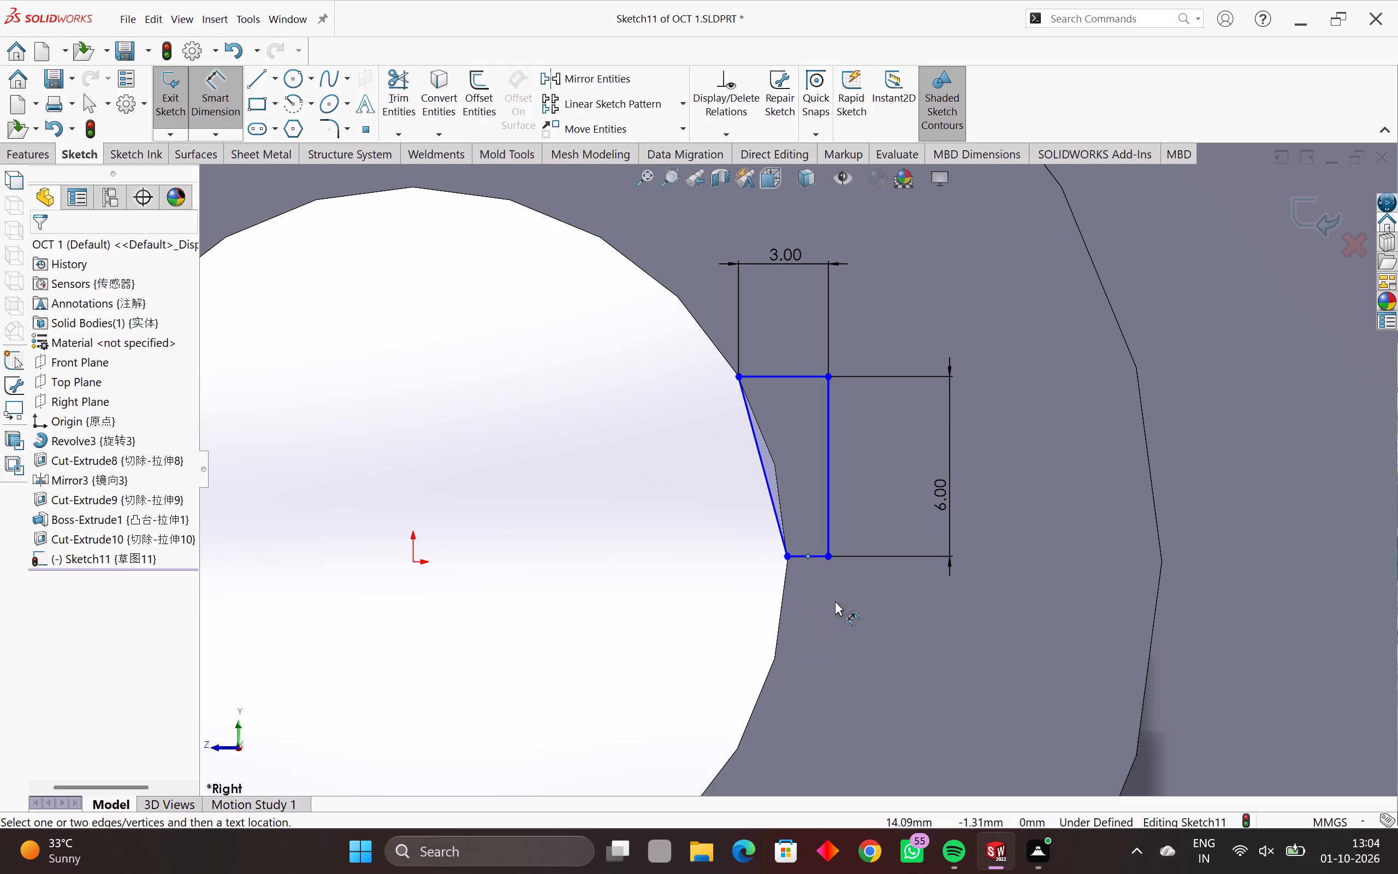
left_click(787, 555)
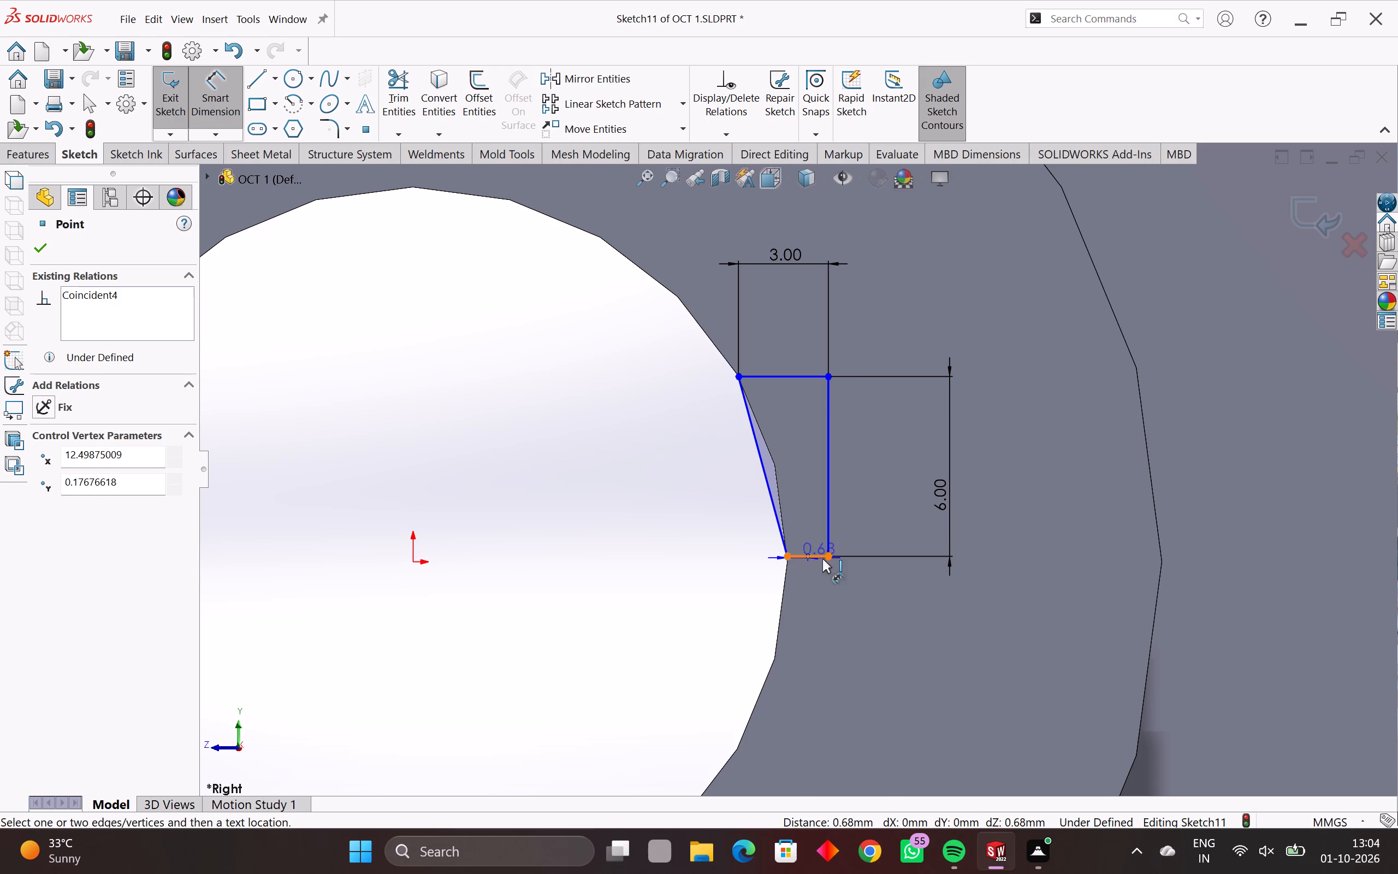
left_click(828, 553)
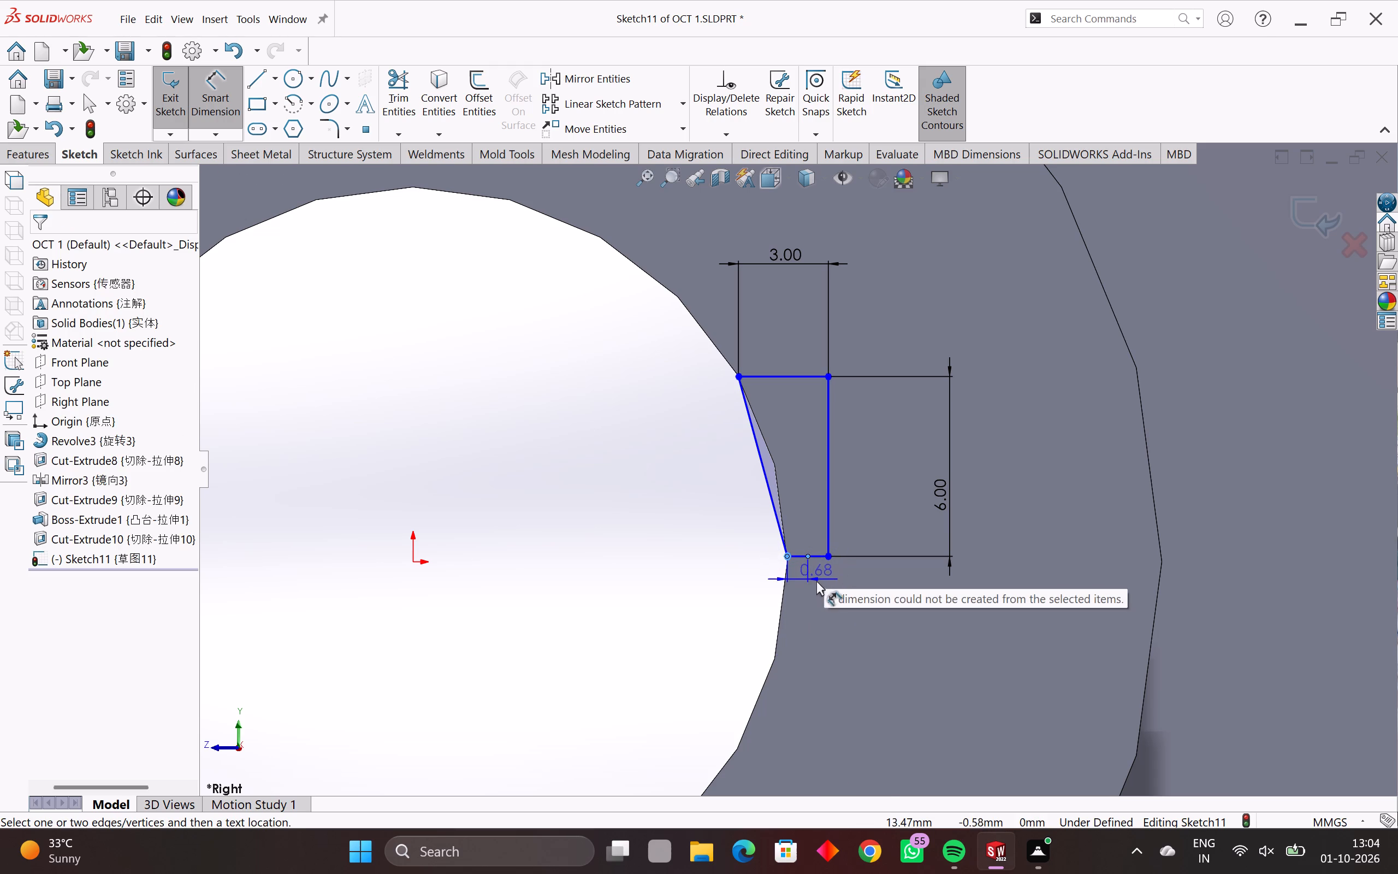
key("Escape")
Dimension the keyway profile's lower horizontal line as 3 mm.
scroll(809, 568, "up", 3)
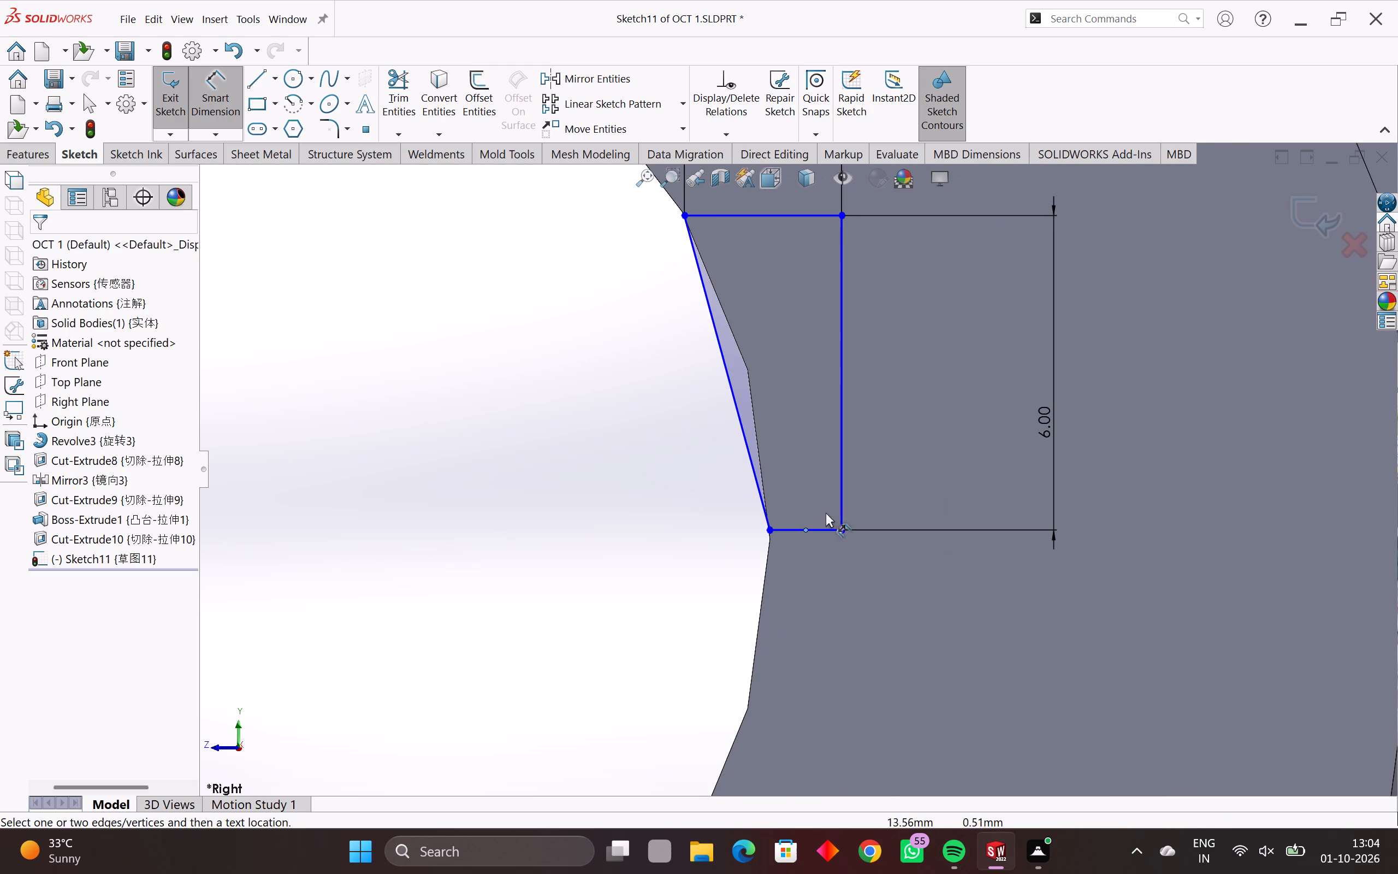
left_click_drag(826, 512, 818, 536)
key("Escape")
left_click(810, 525)
left_click(805, 530)
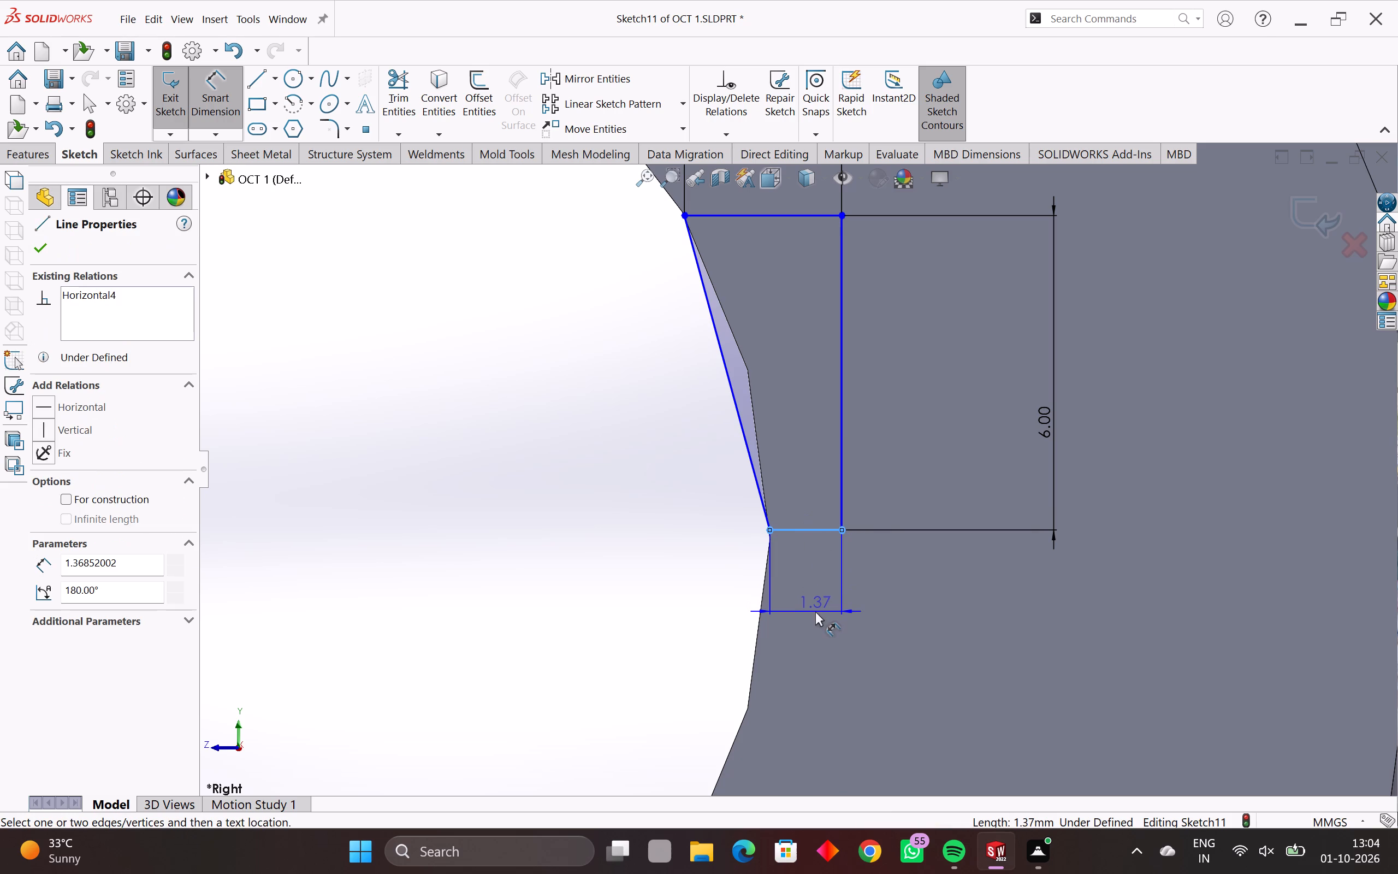
left_click(823, 622)
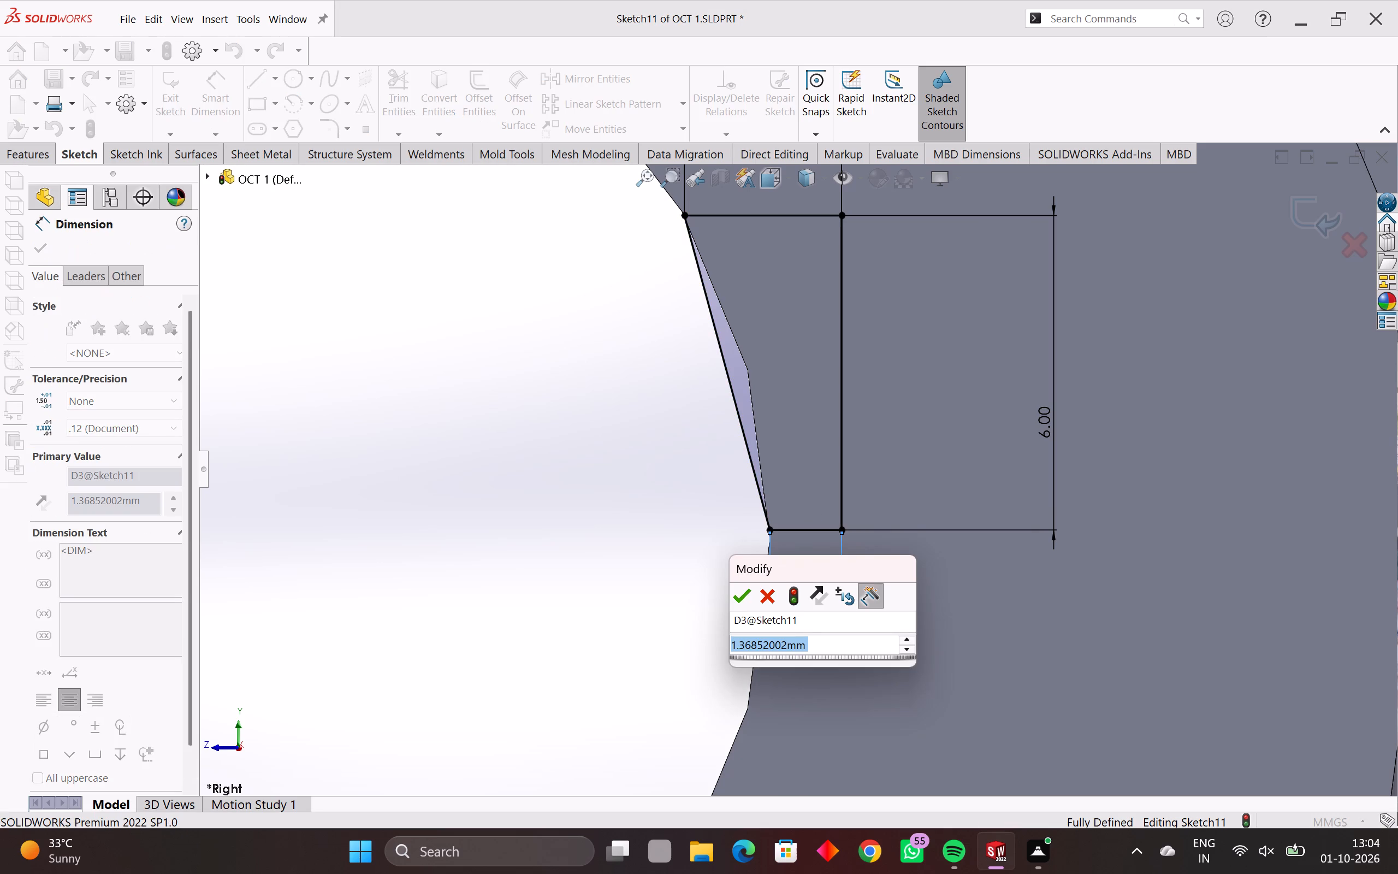
key("3")
key("Return")
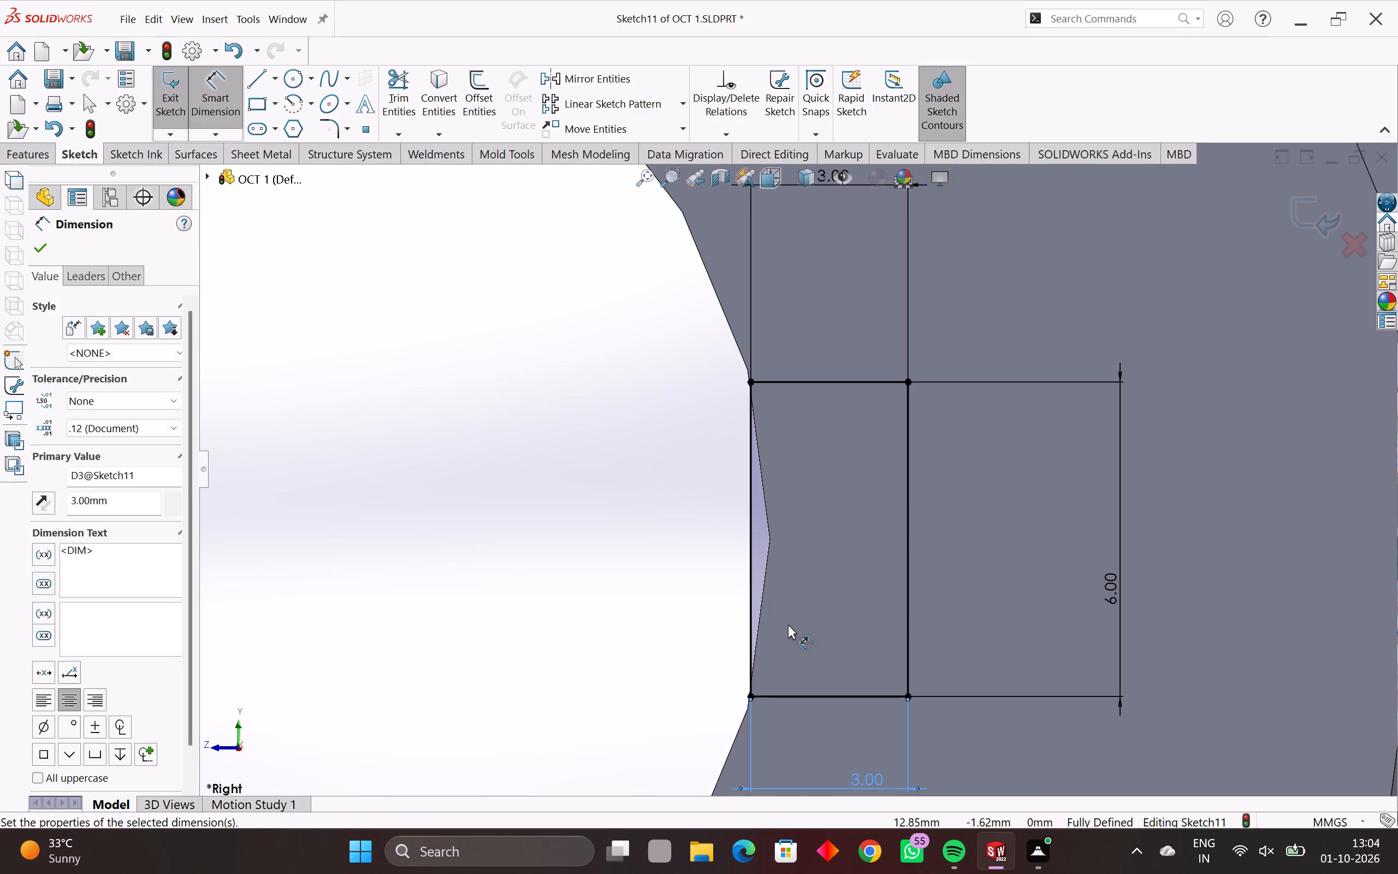
left_click(749, 554)
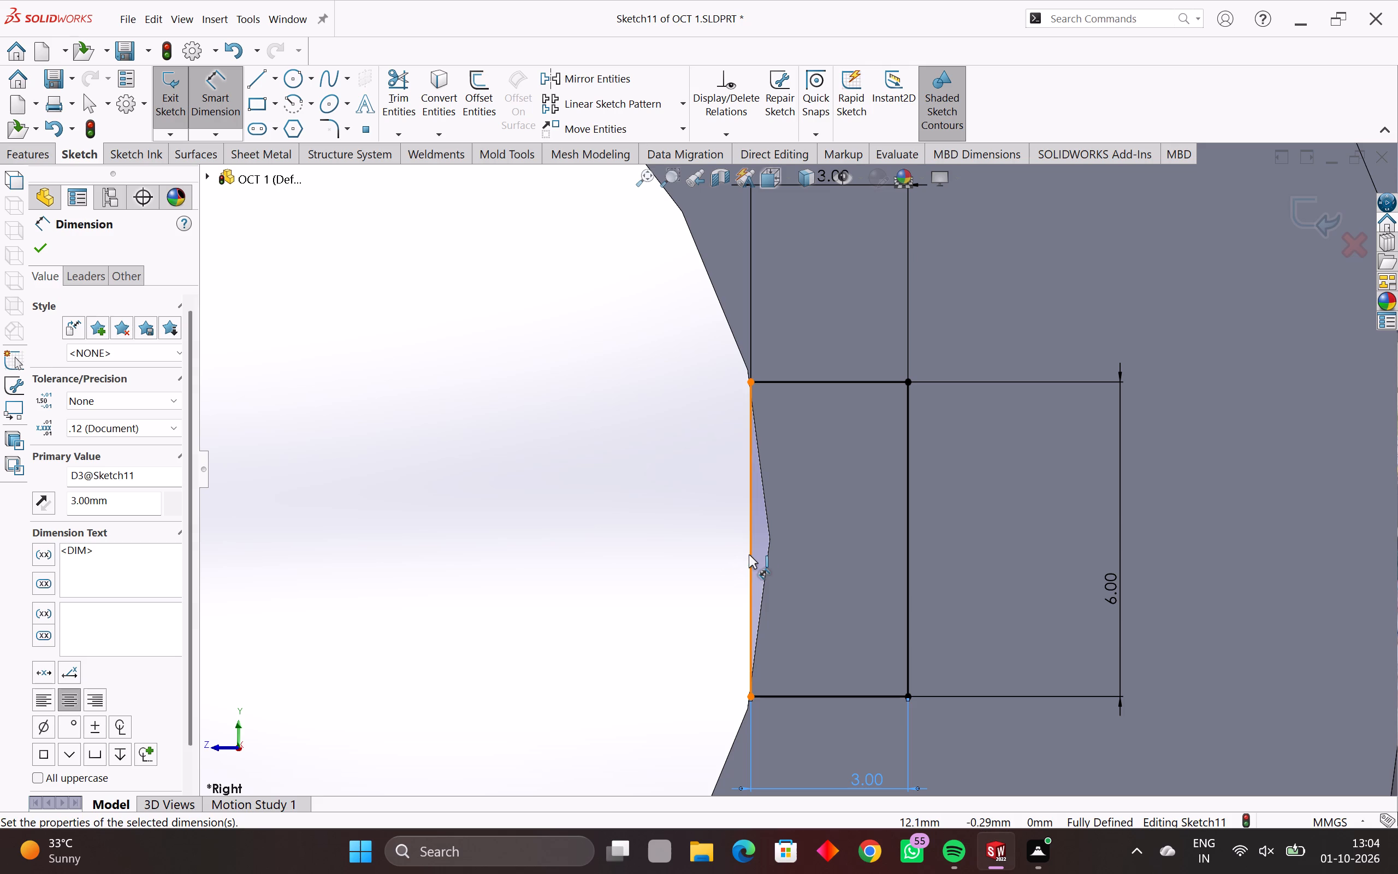
key("Escape")
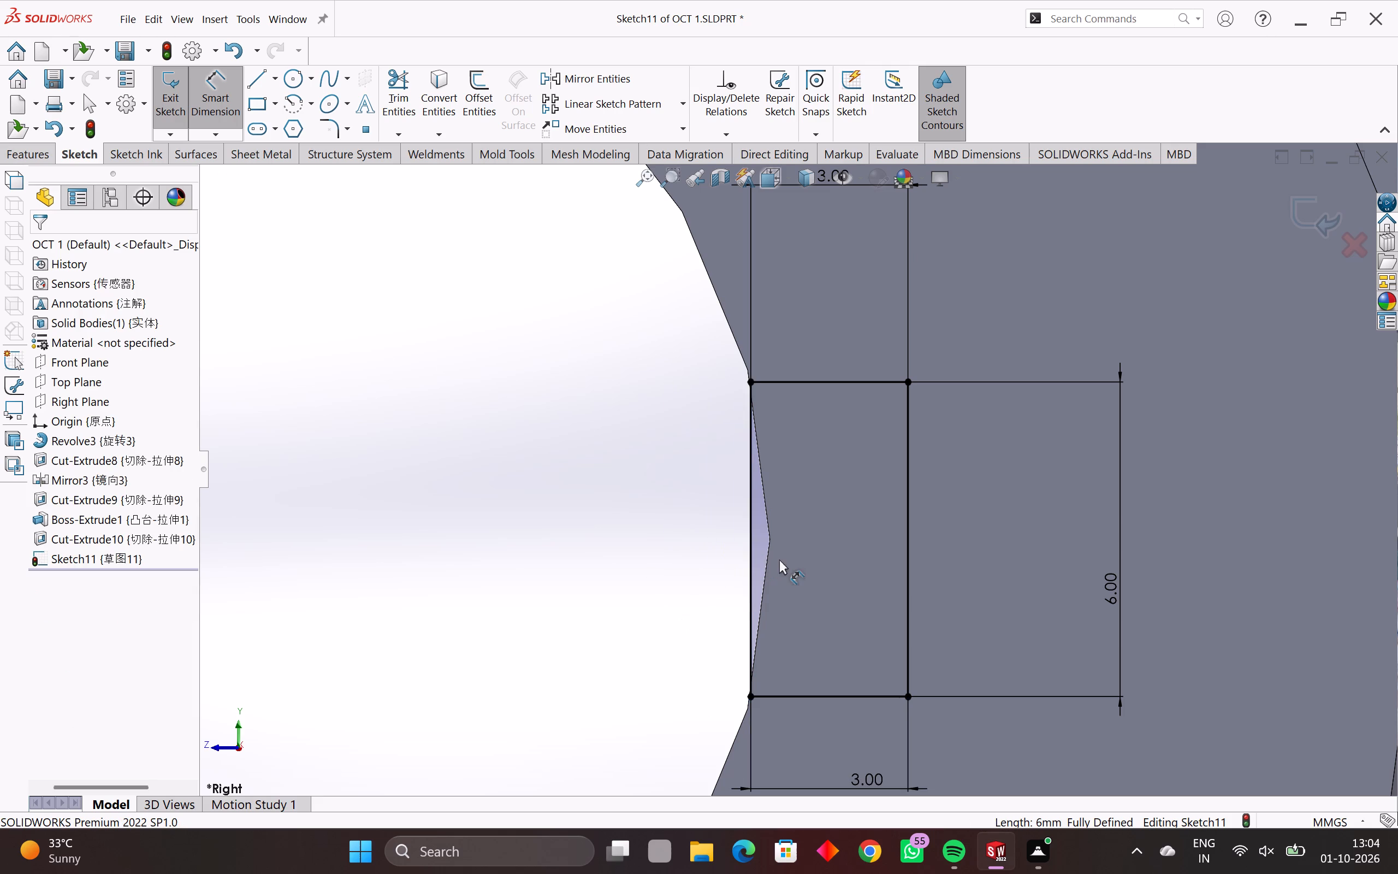
Select the Right Plane and exit the closed 6 x 3 mm keyway sketch.
scroll(781, 562, "down", 2)
scroll(794, 624, "down", 2)
middle_click_drag(772, 674, 819, 677)
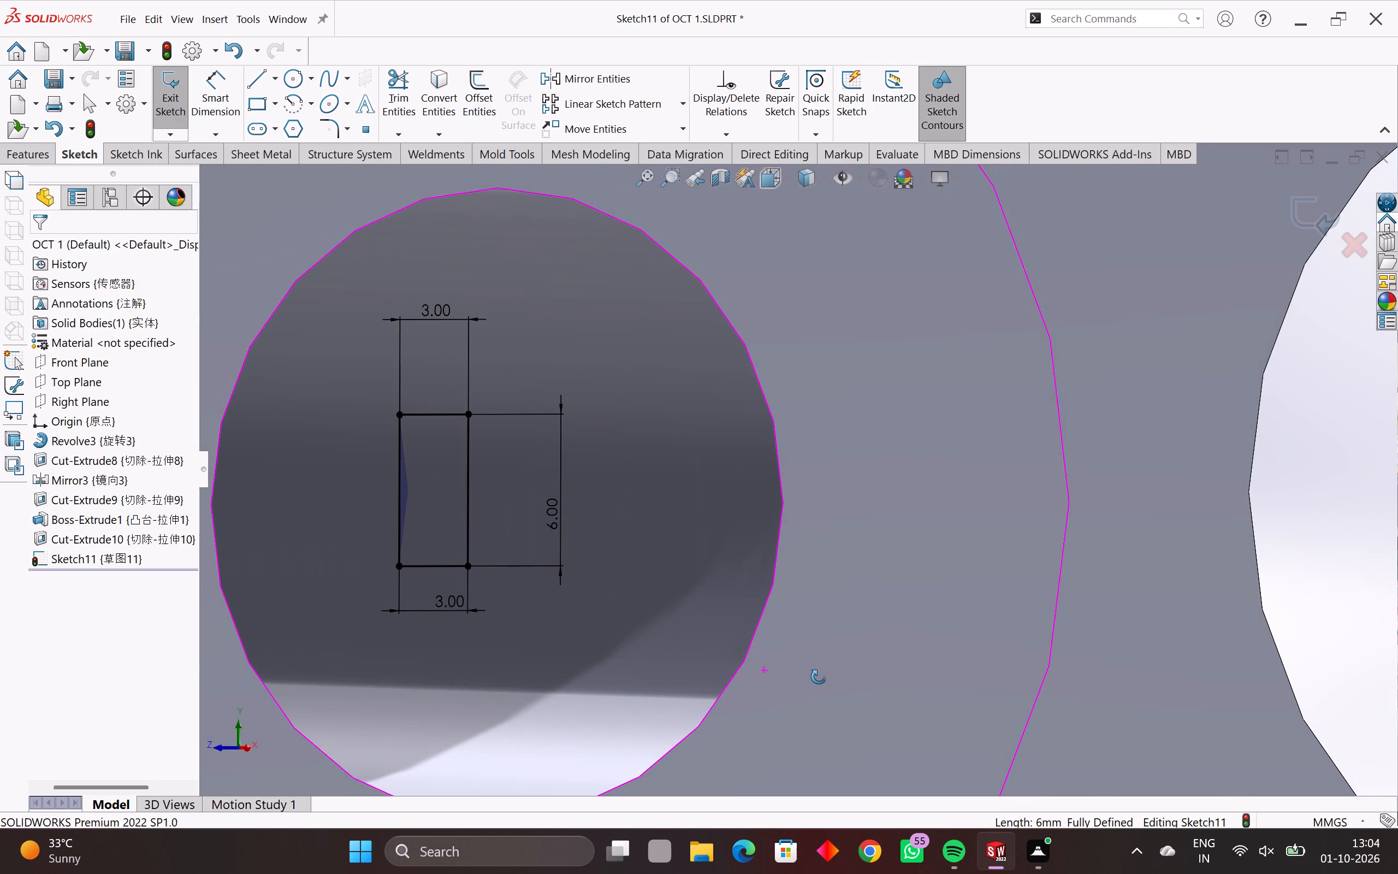
middle_click_drag(819, 677, 787, 677)
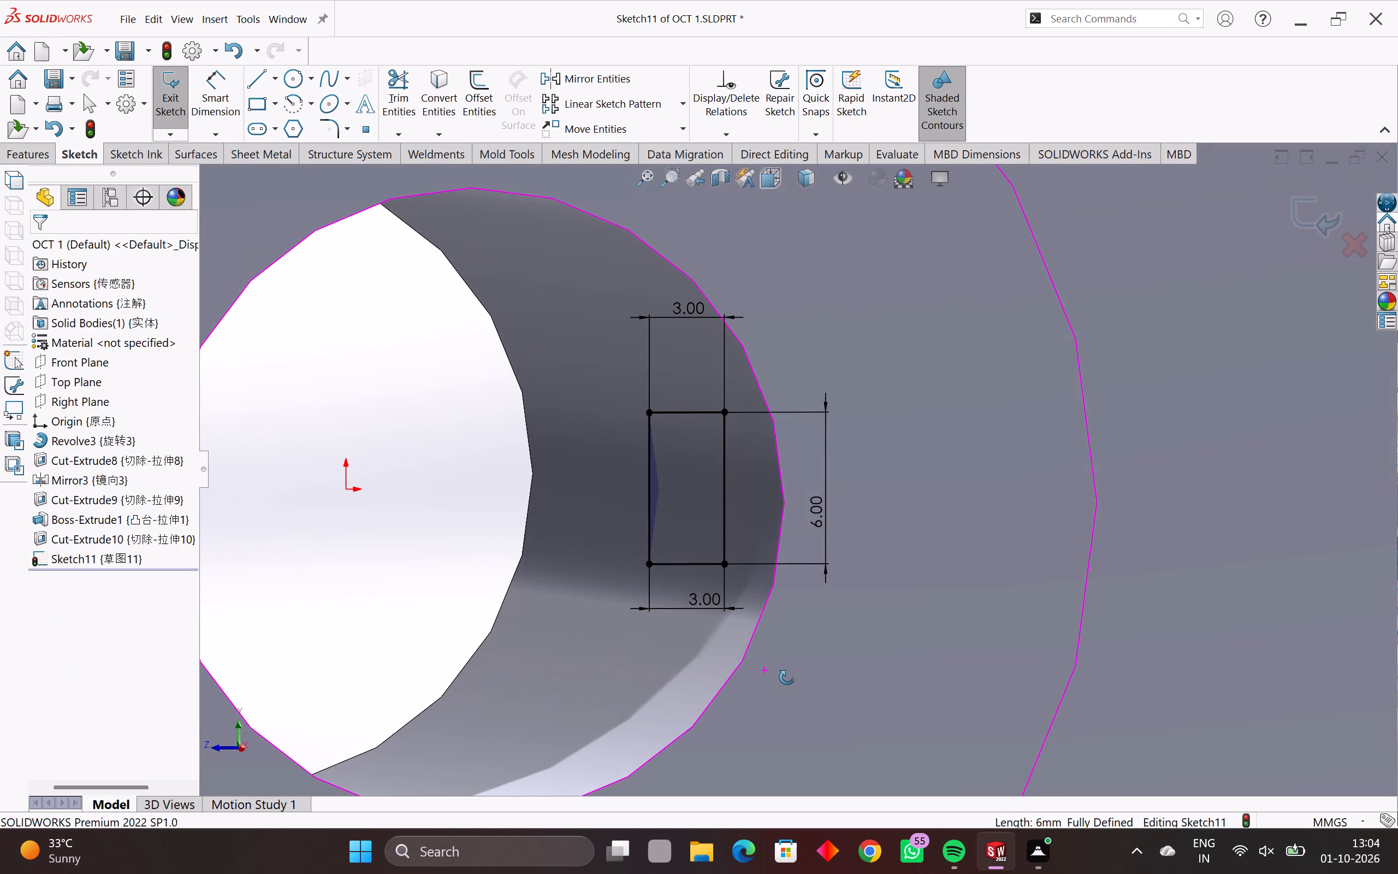
middle_click_drag(787, 677, 780, 681)
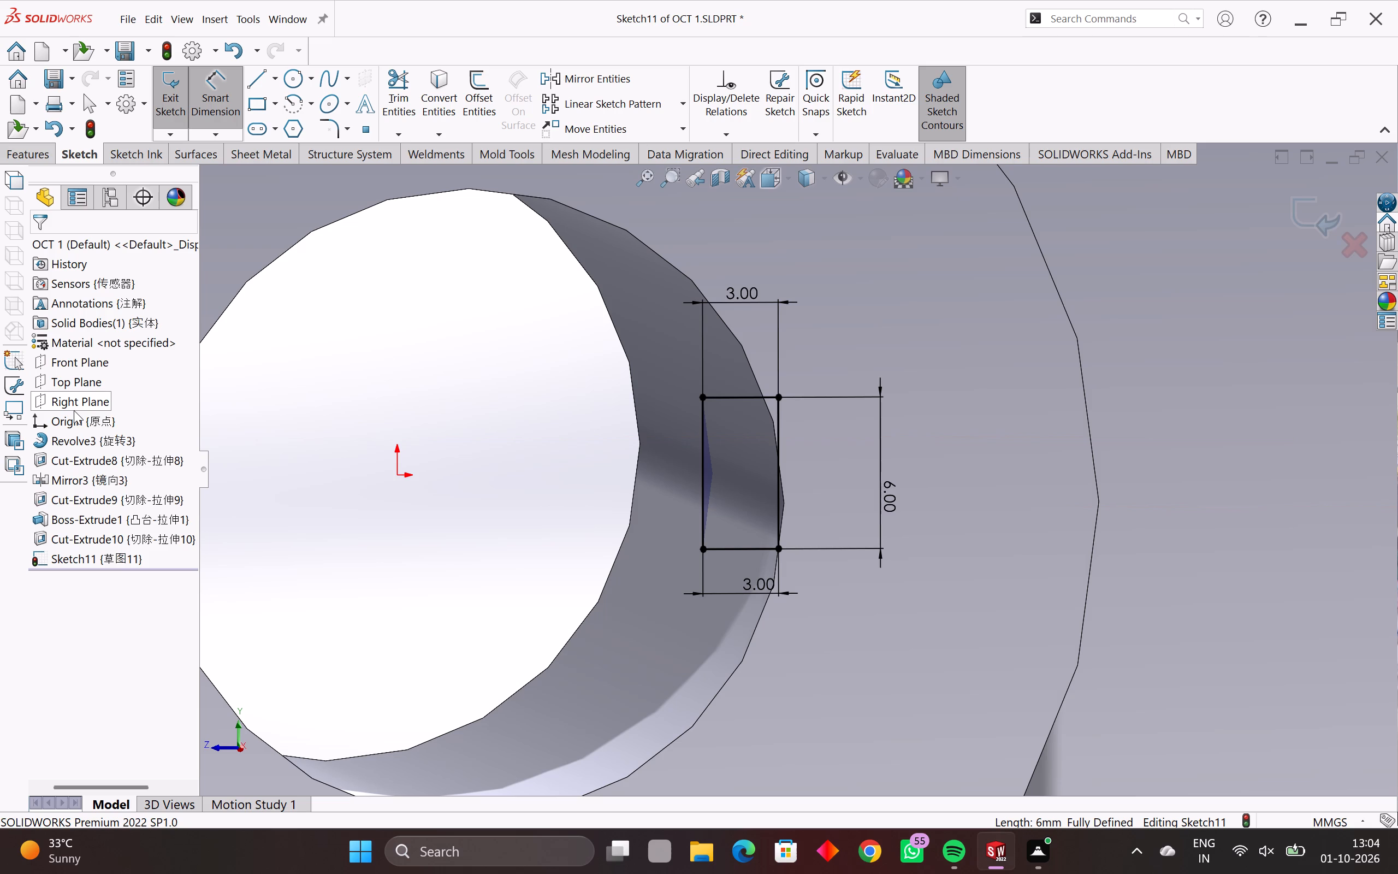
left_click(74, 410)
left_click(103, 399)
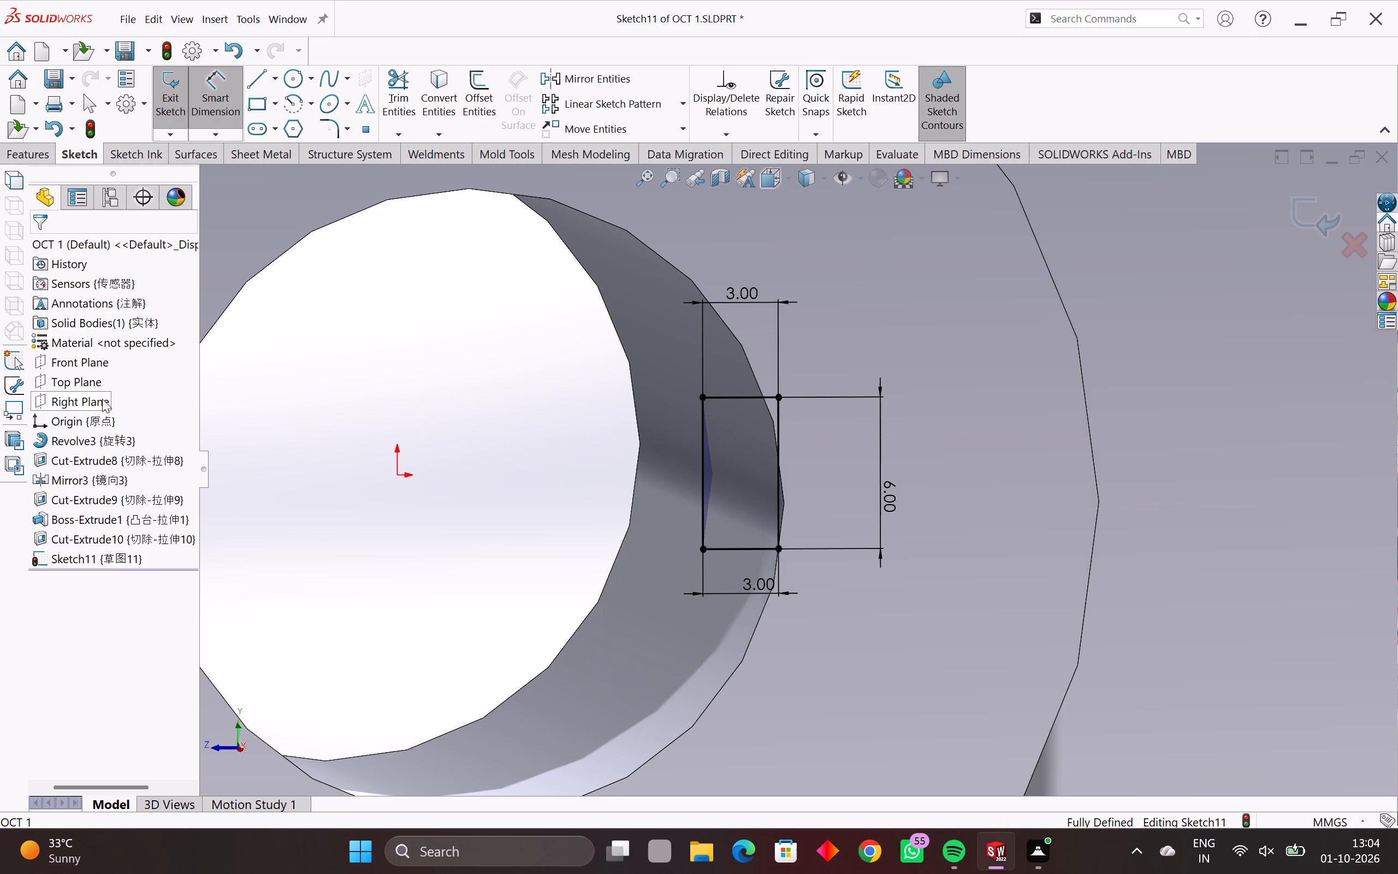
left_click(102, 399)
key("Escape")
key("Escape")
left_click(93, 399)
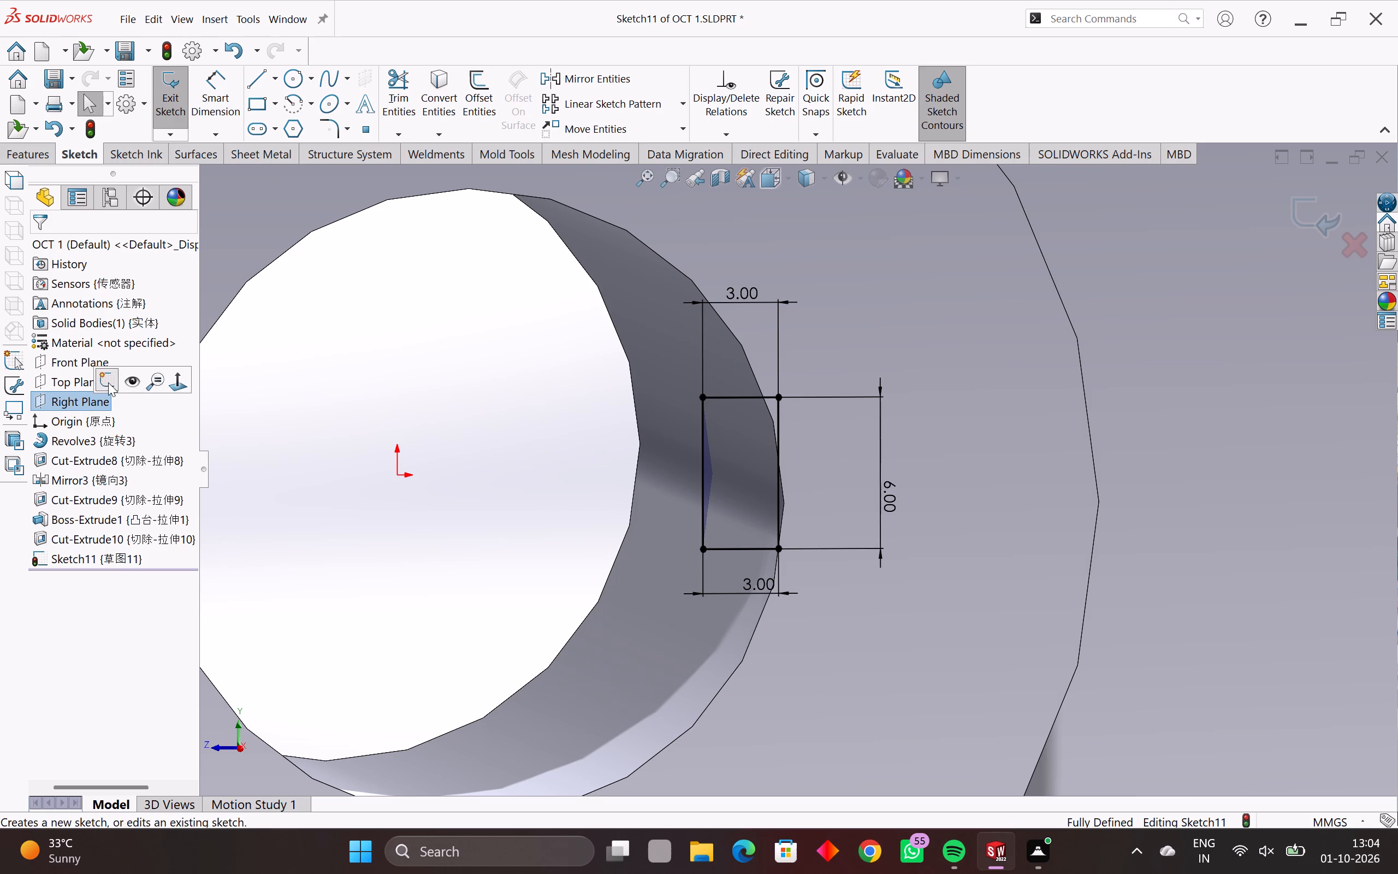
left_click(108, 382)
scroll(602, 529, "down", 1)
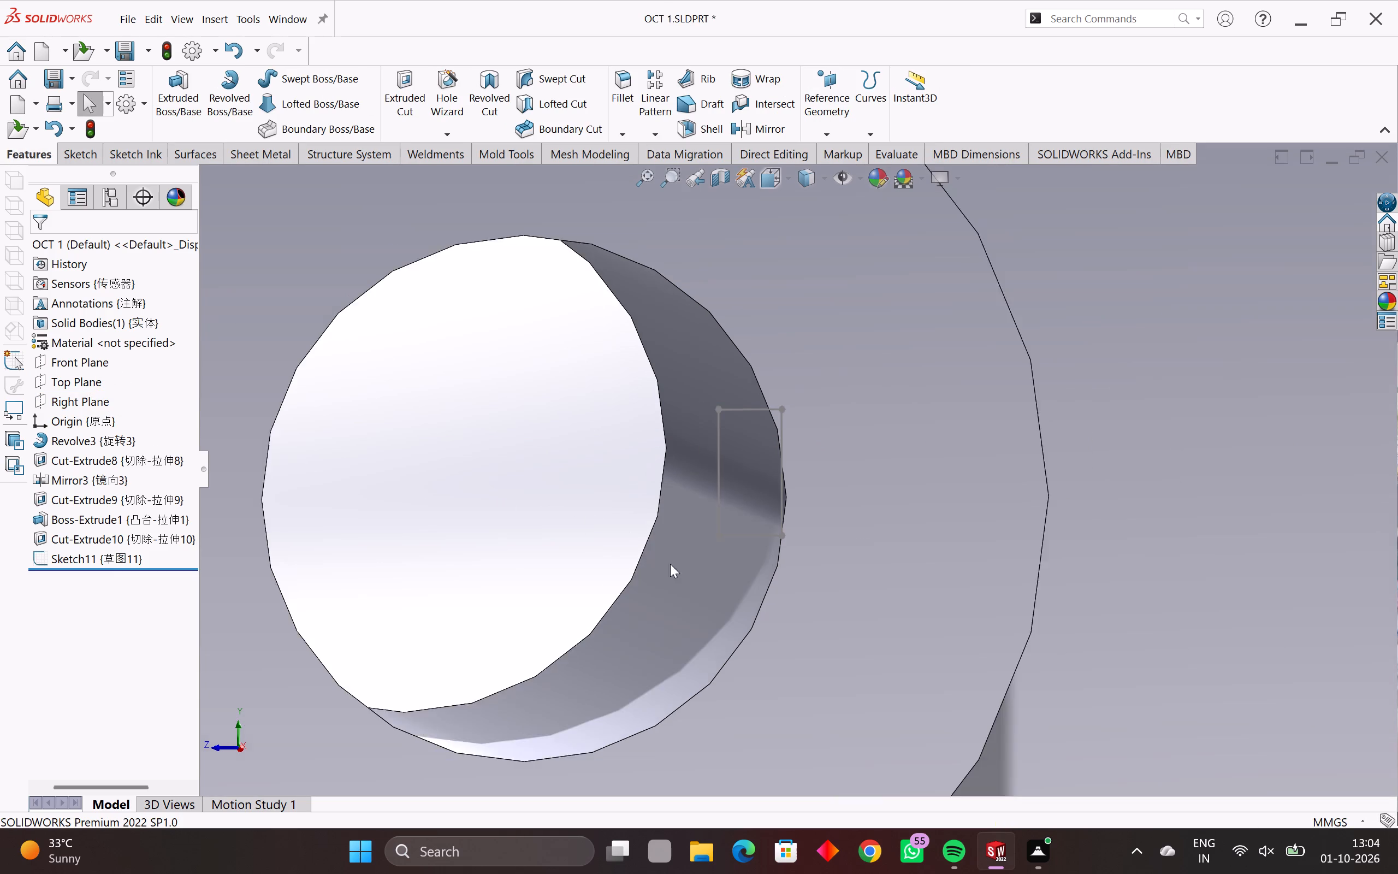
Undo the keyway sketch exit to reopen the 6 x 3 mm profile at the hub bore for editing.
scroll(670, 564, "down", 3)
scroll(668, 574, "up", 3)
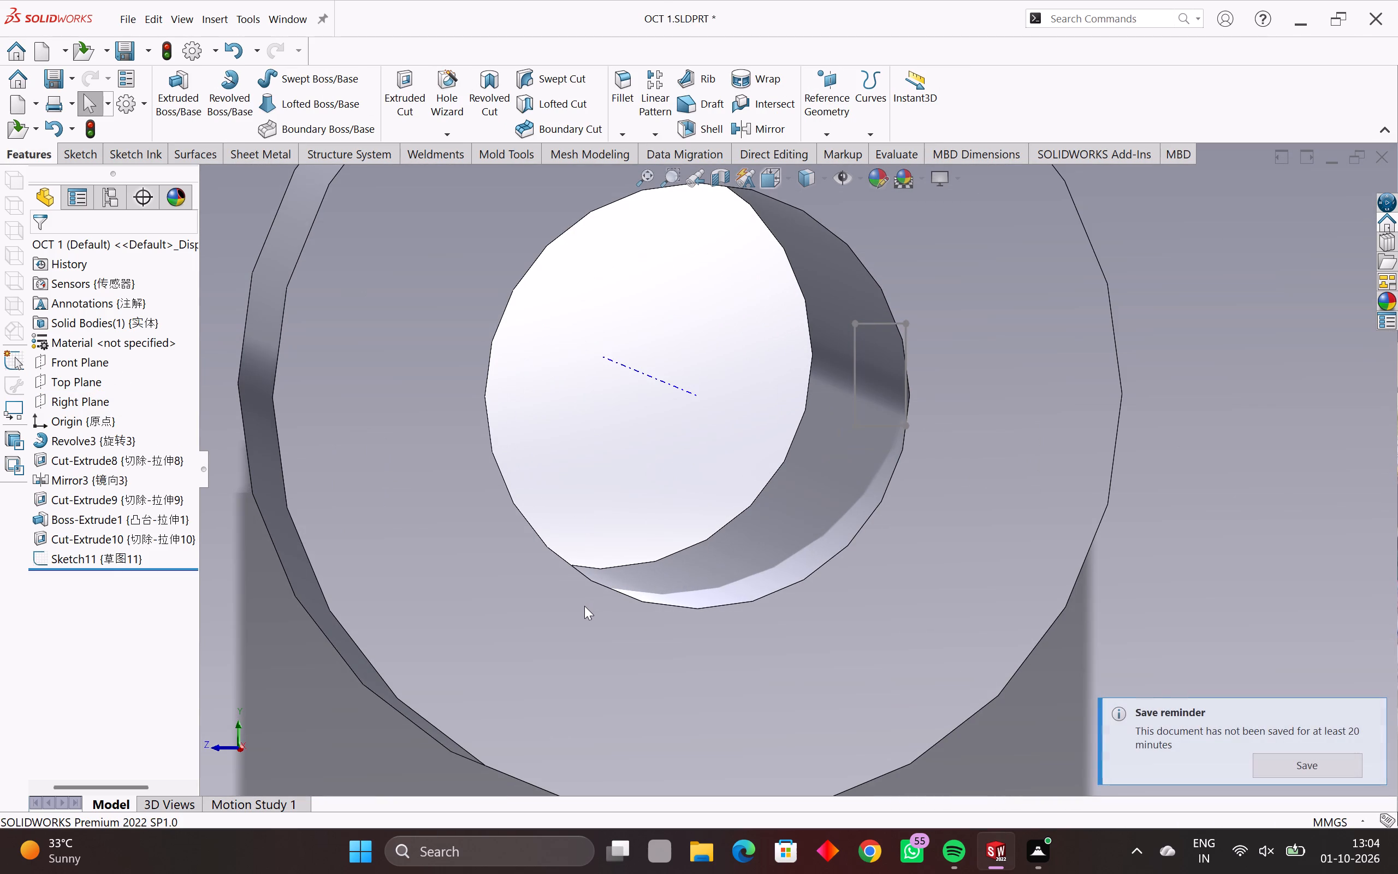
key("ctrl+z")
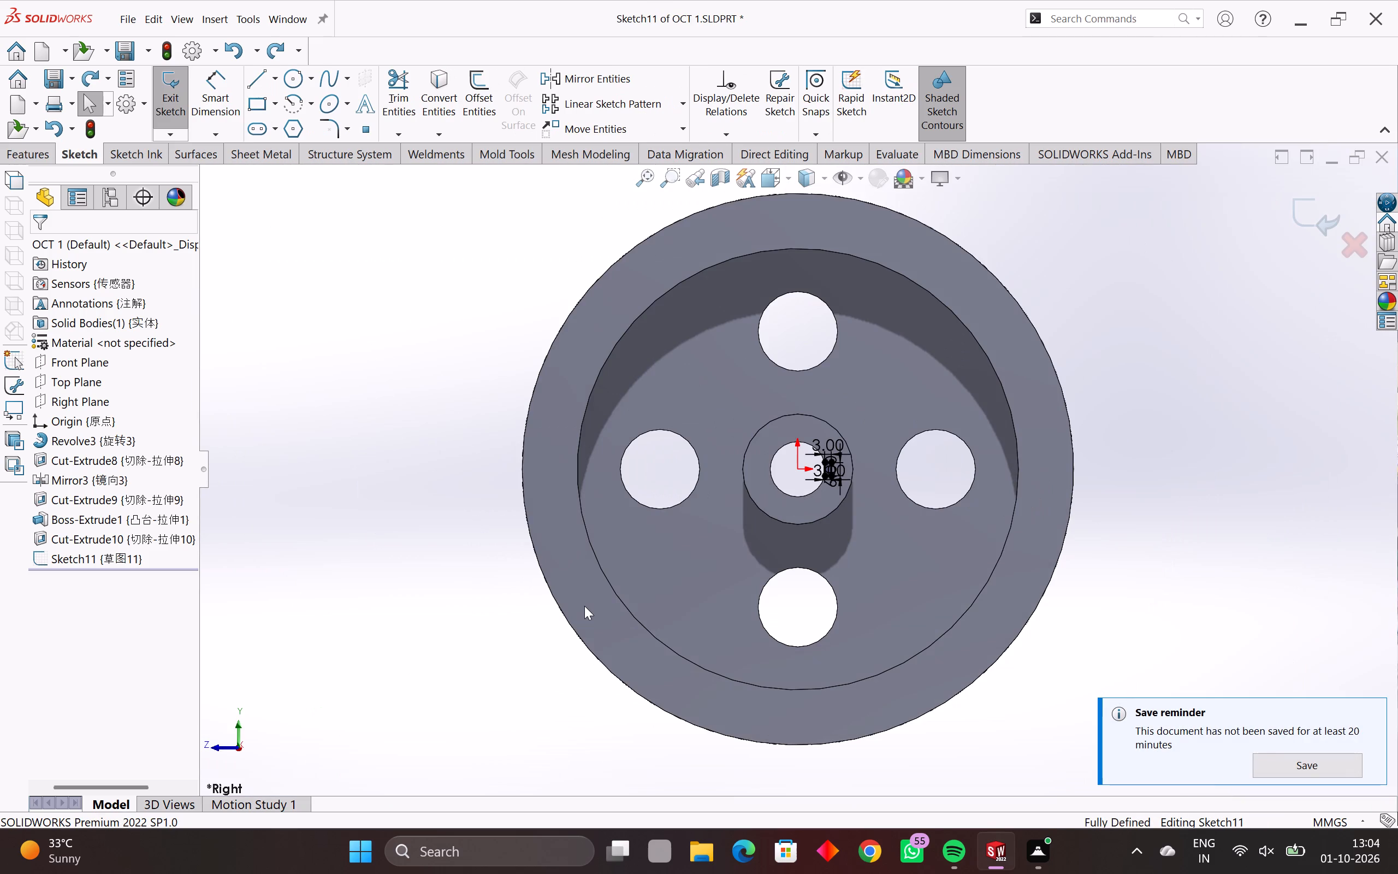
scroll(855, 460, "up", 3)
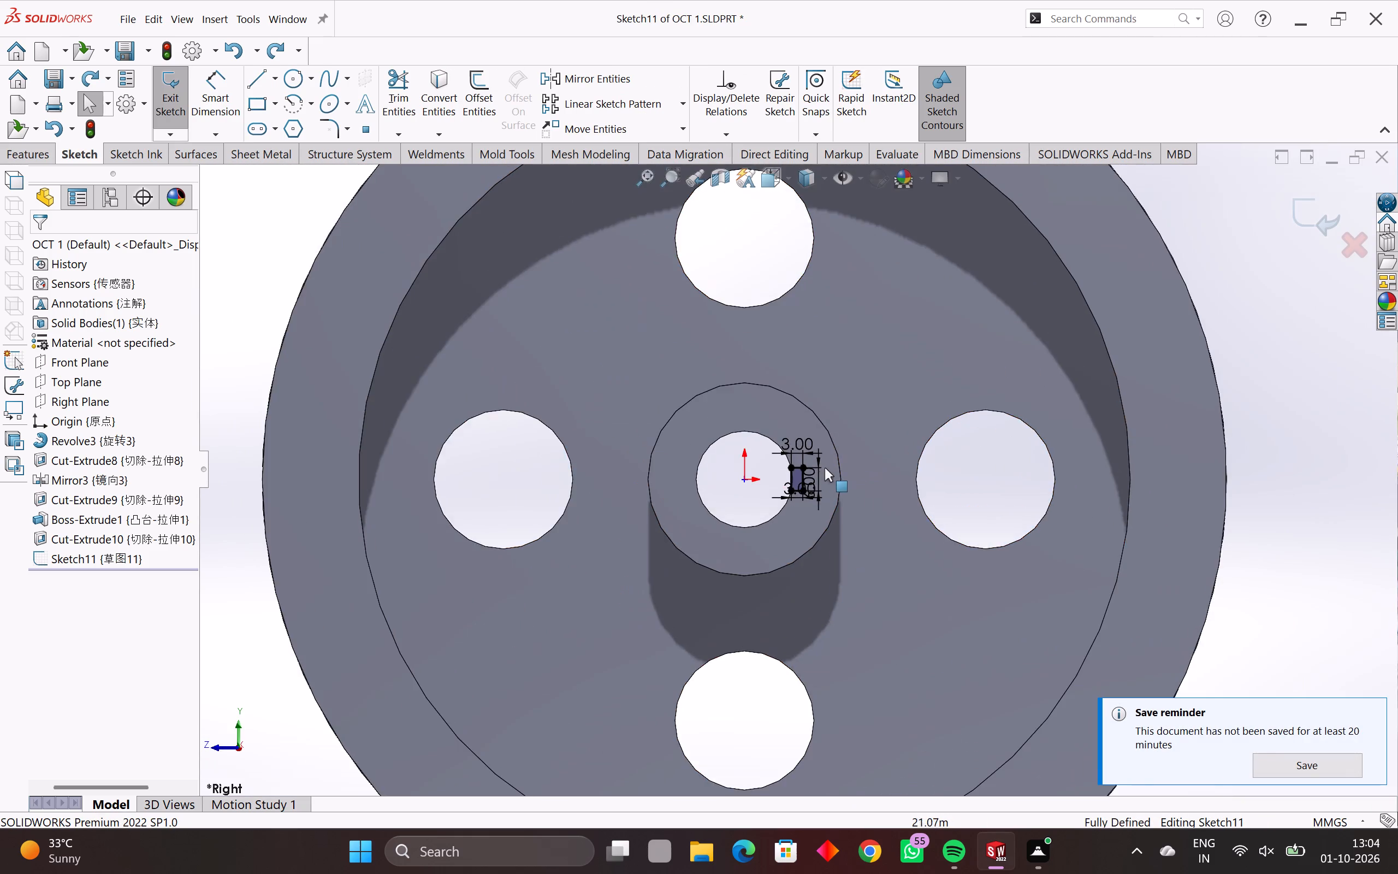
scroll(818, 471, "up", 7)
scroll(757, 524, "up", 3)
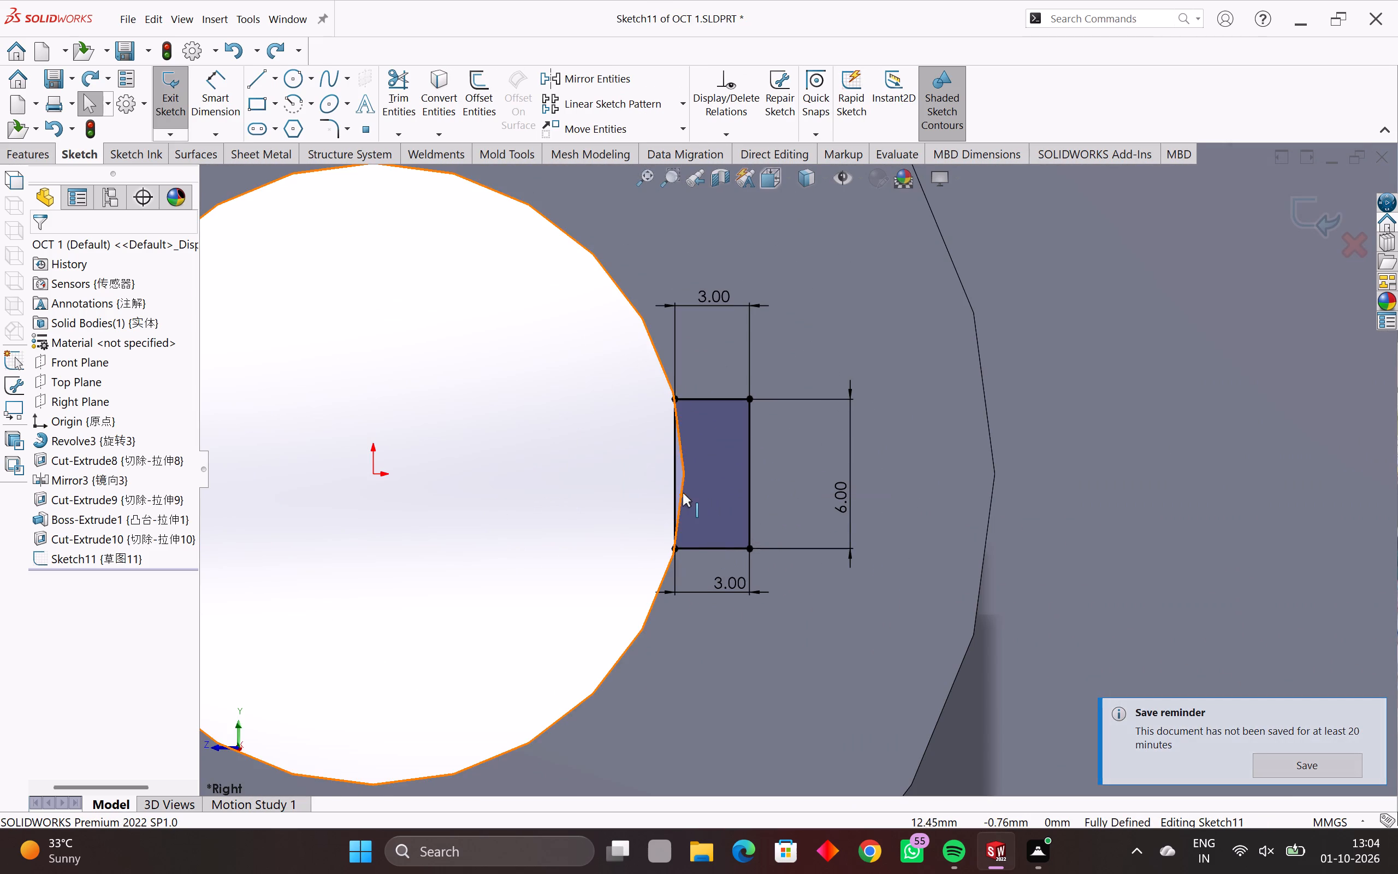
scroll(679, 492, "down", 2)
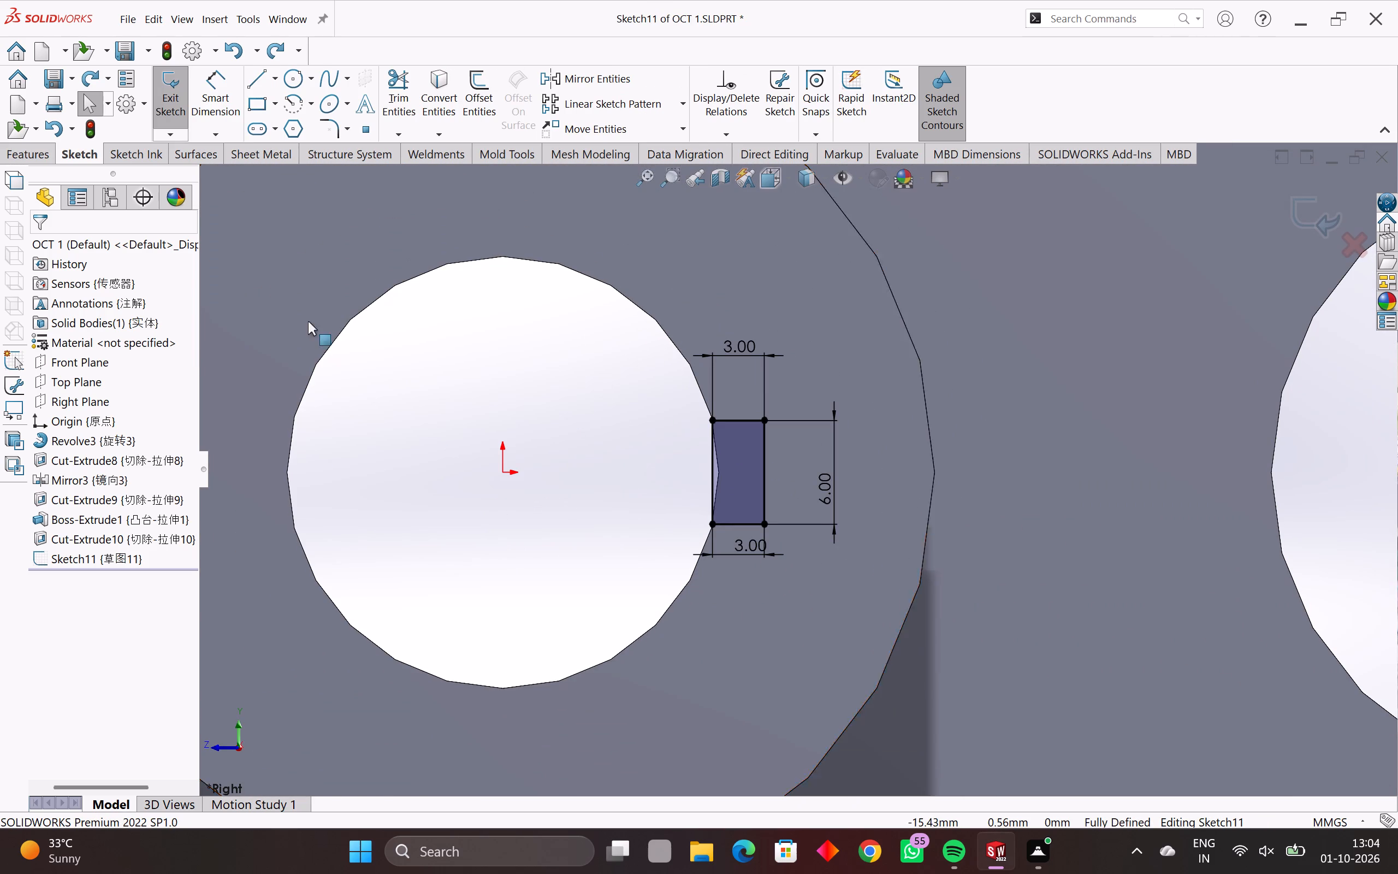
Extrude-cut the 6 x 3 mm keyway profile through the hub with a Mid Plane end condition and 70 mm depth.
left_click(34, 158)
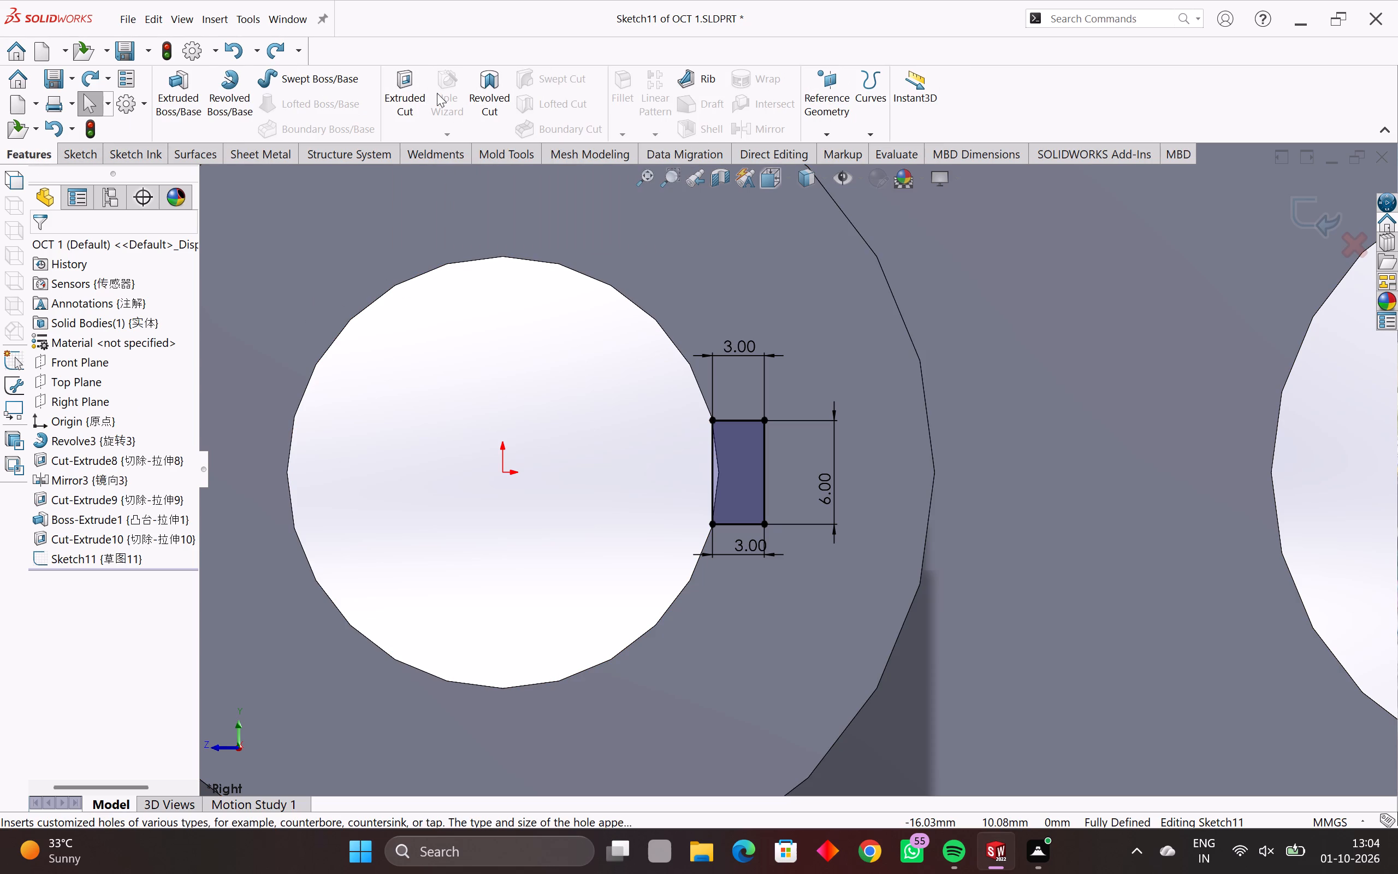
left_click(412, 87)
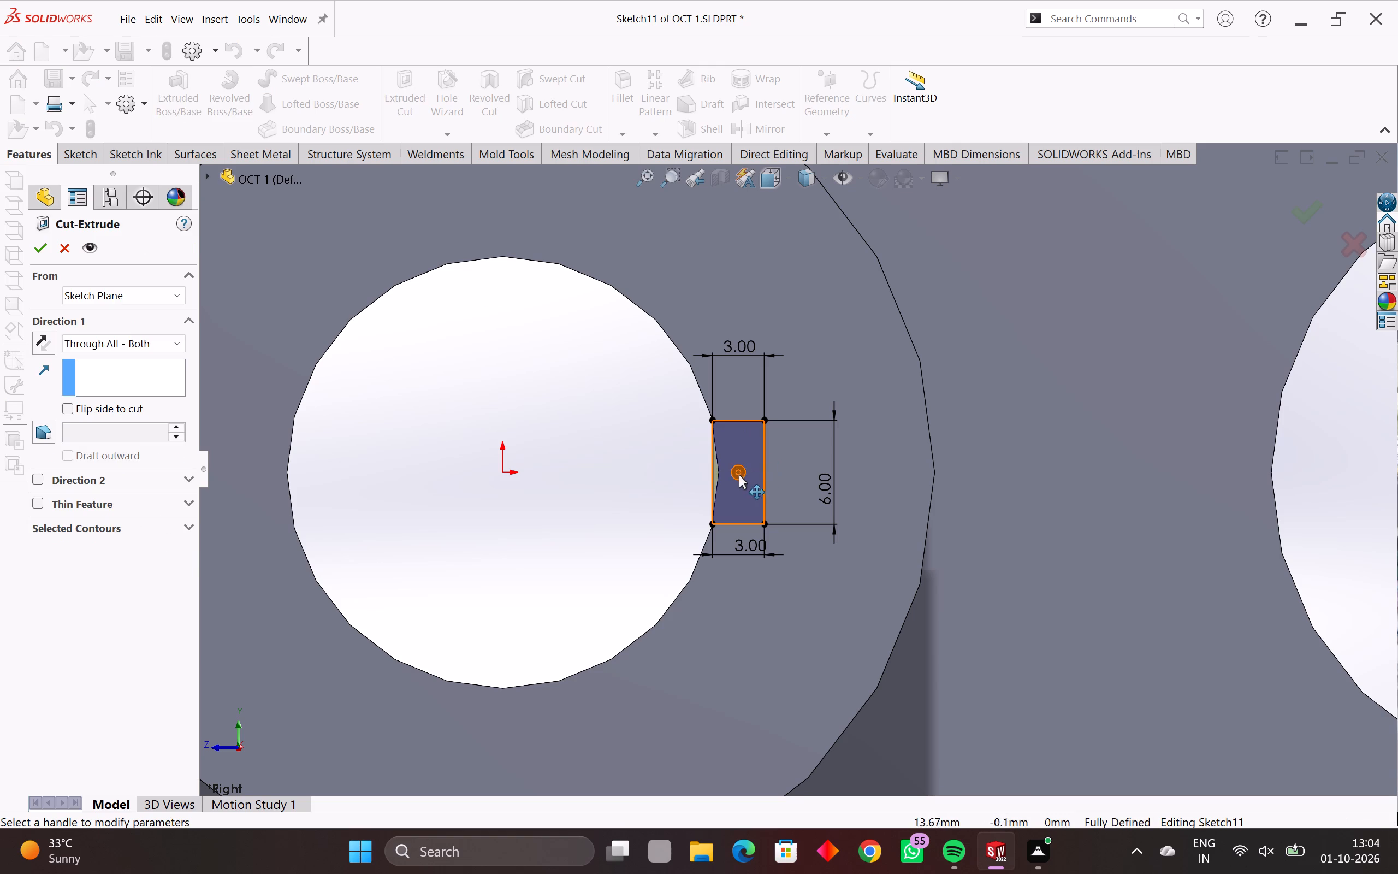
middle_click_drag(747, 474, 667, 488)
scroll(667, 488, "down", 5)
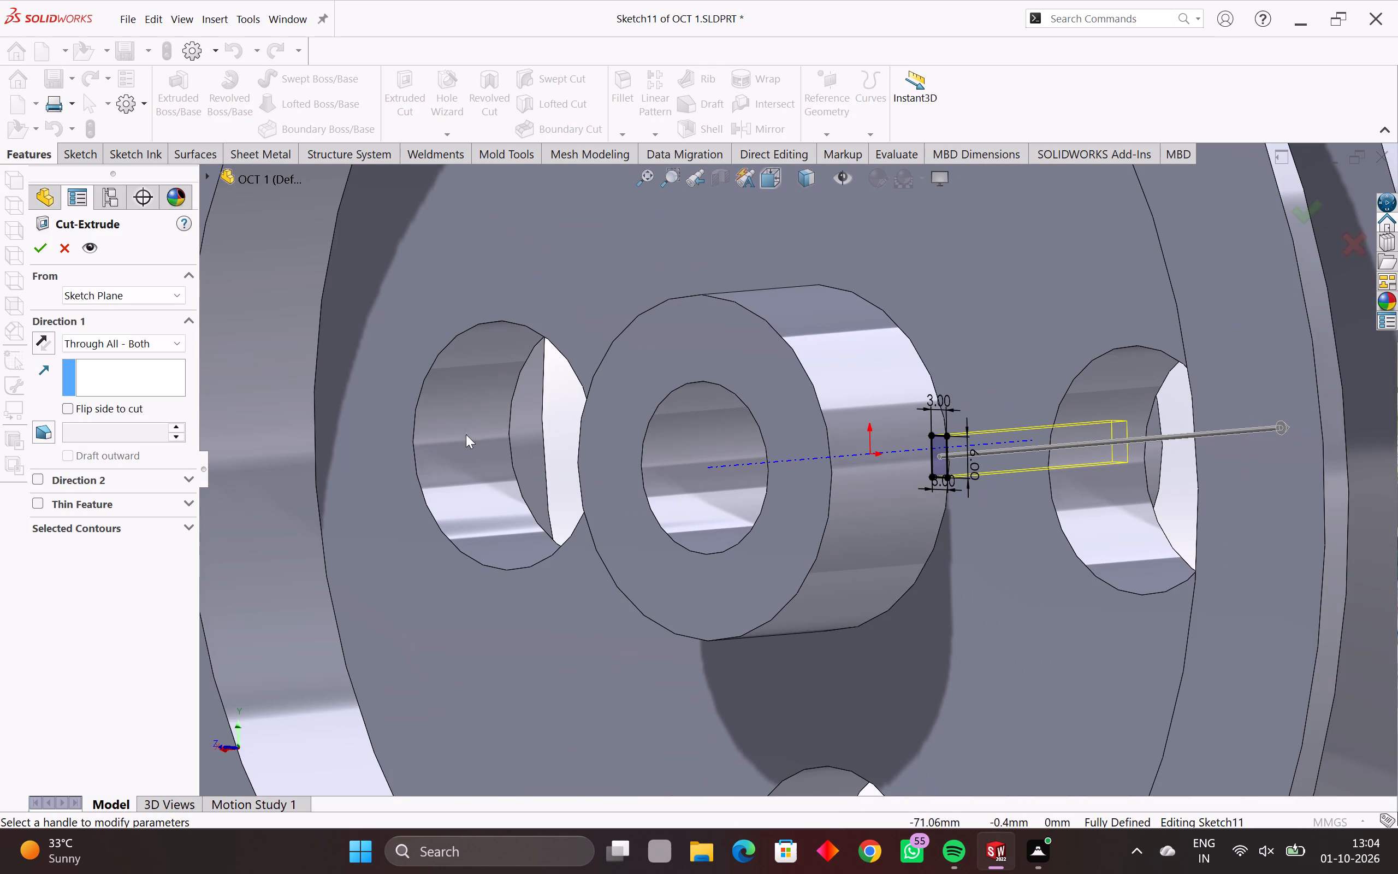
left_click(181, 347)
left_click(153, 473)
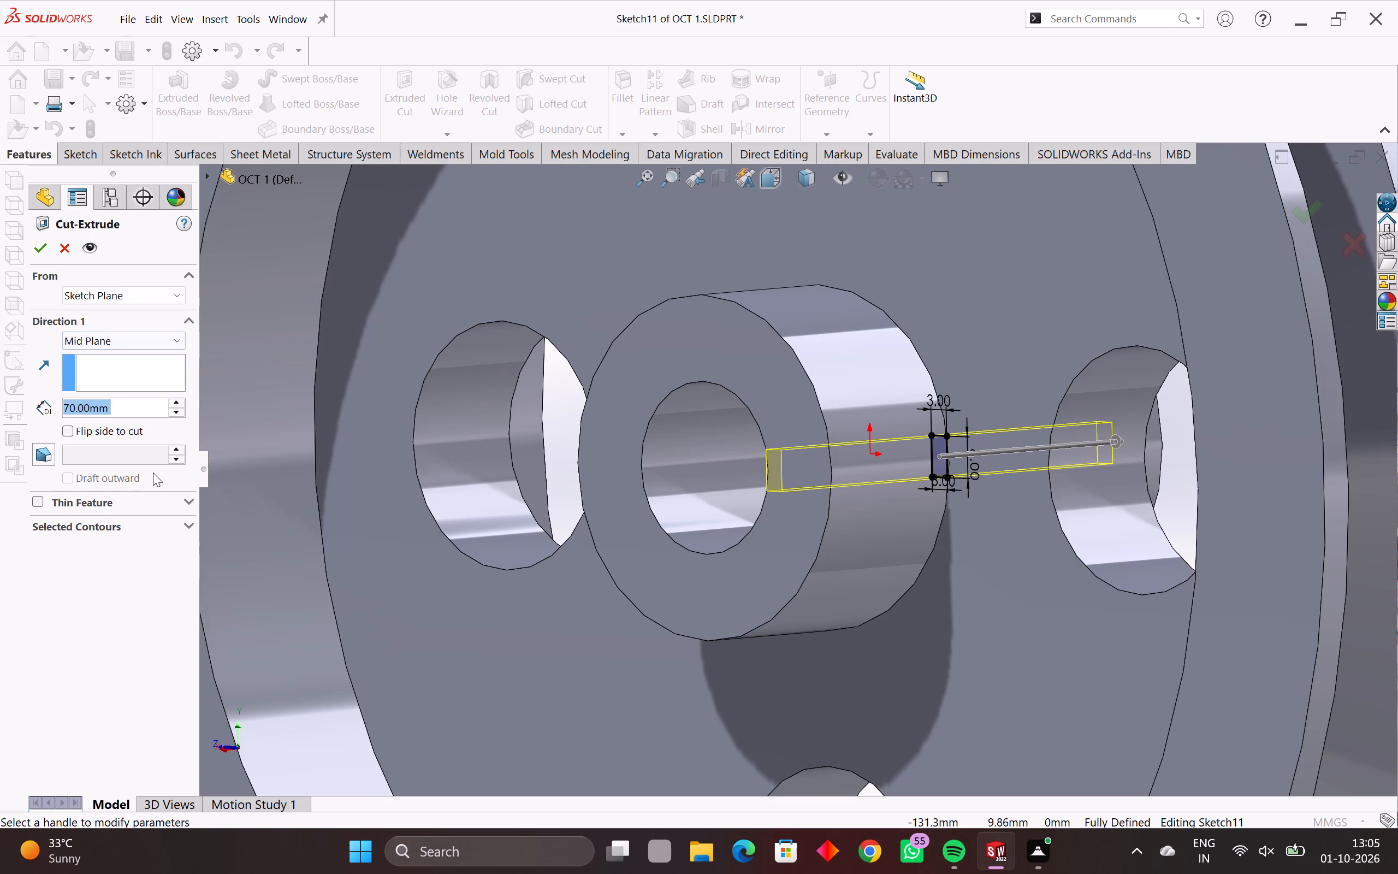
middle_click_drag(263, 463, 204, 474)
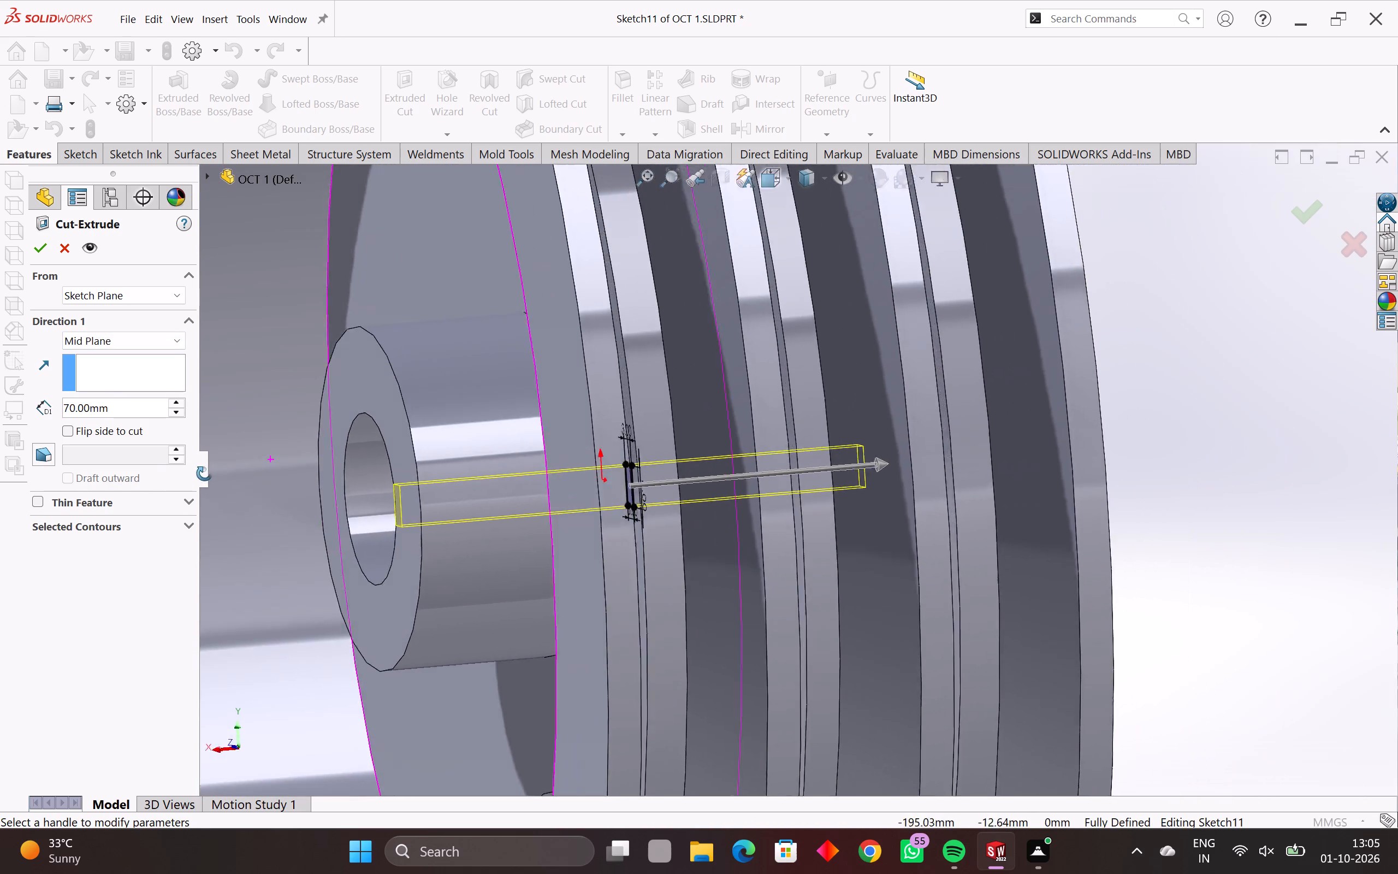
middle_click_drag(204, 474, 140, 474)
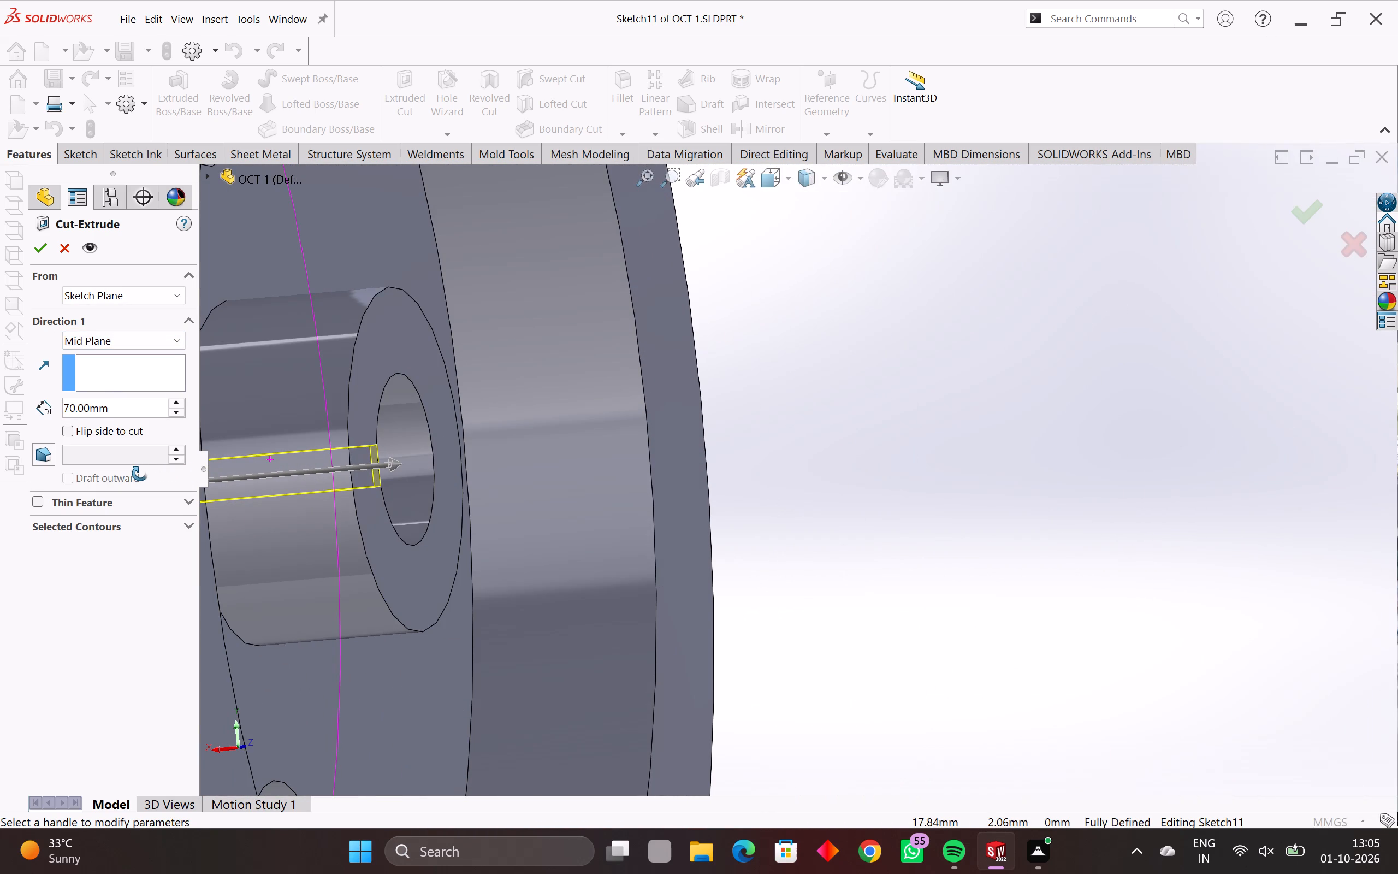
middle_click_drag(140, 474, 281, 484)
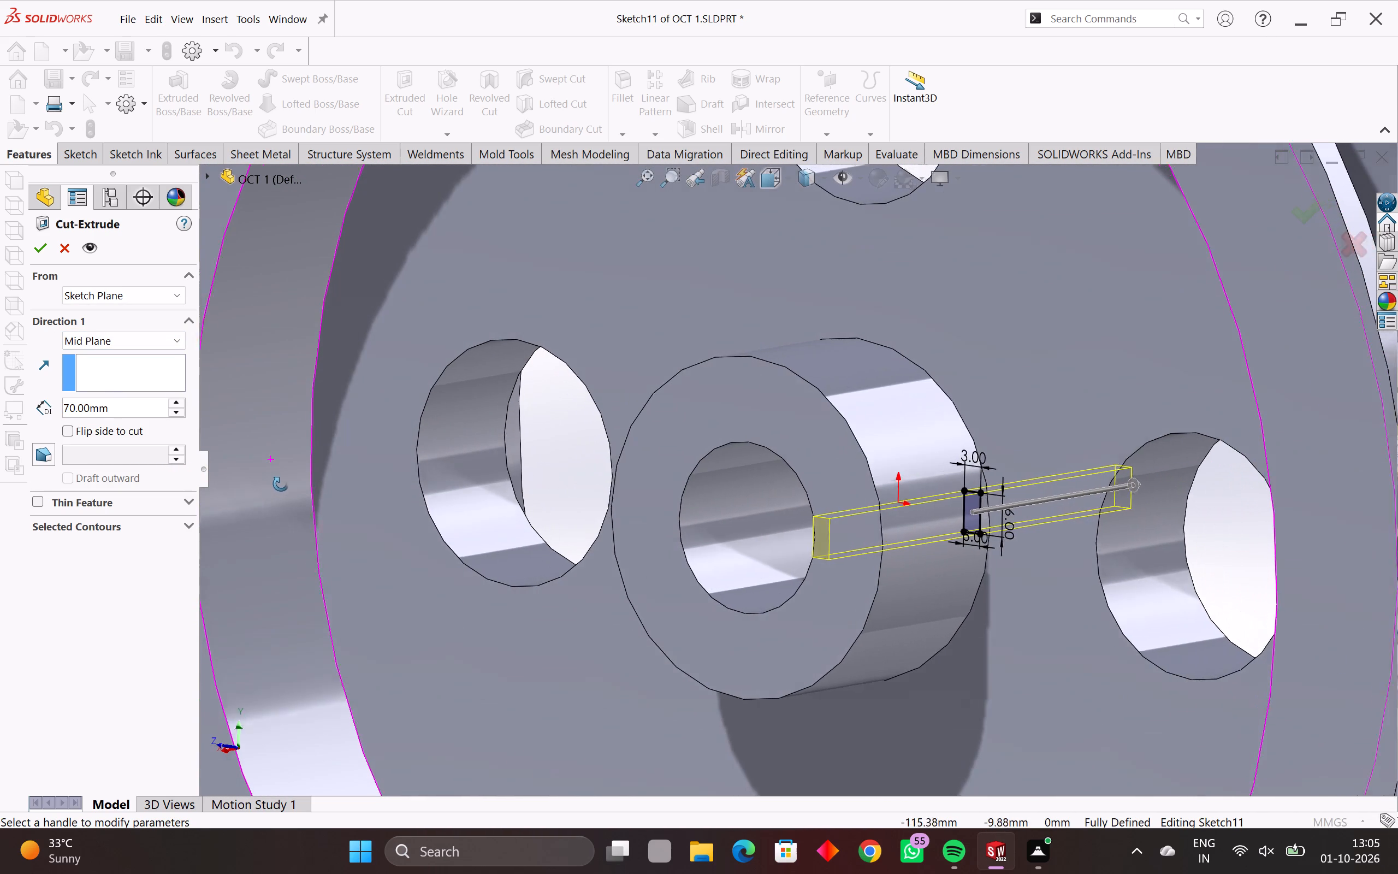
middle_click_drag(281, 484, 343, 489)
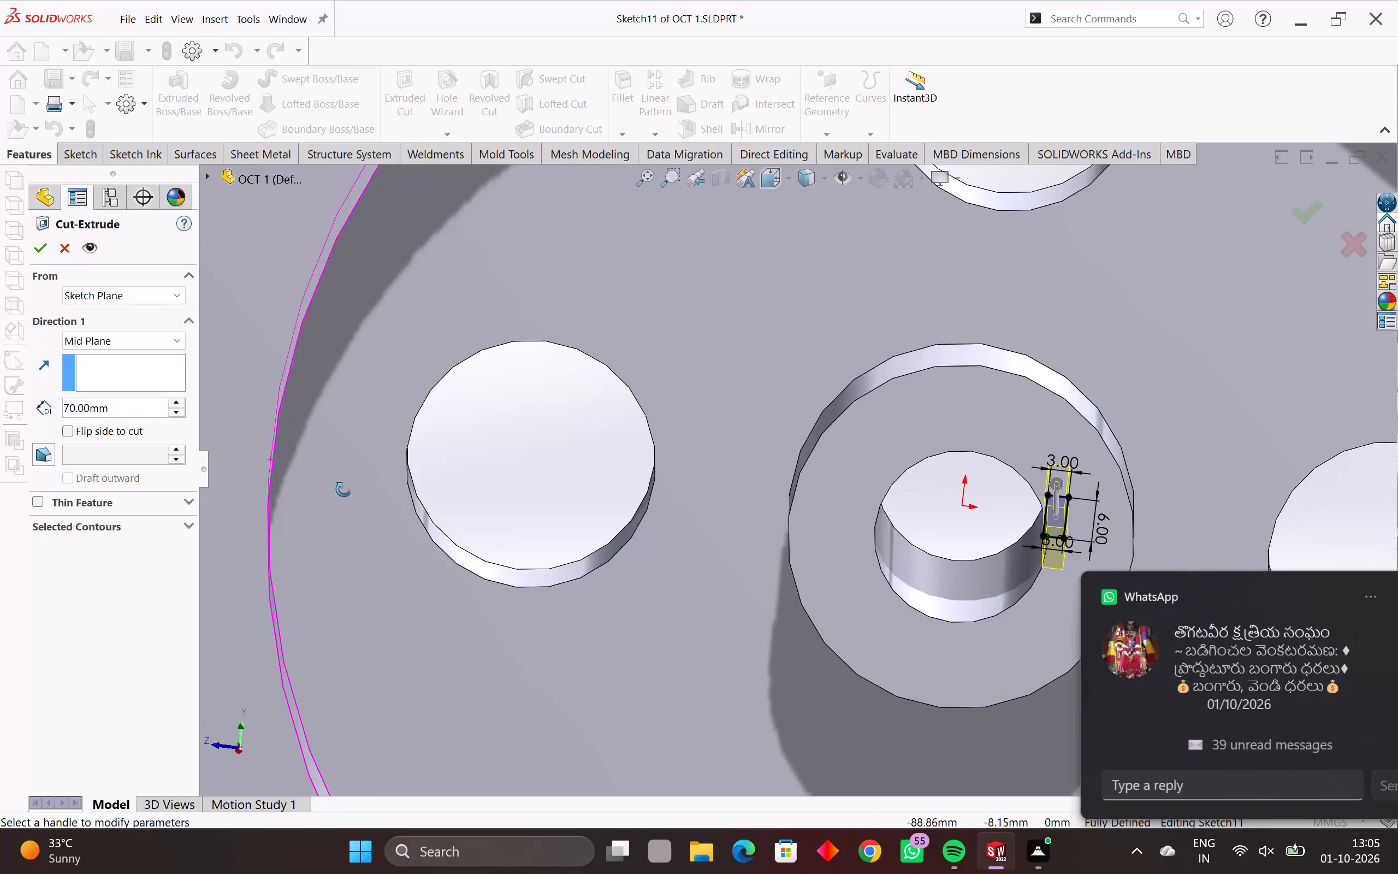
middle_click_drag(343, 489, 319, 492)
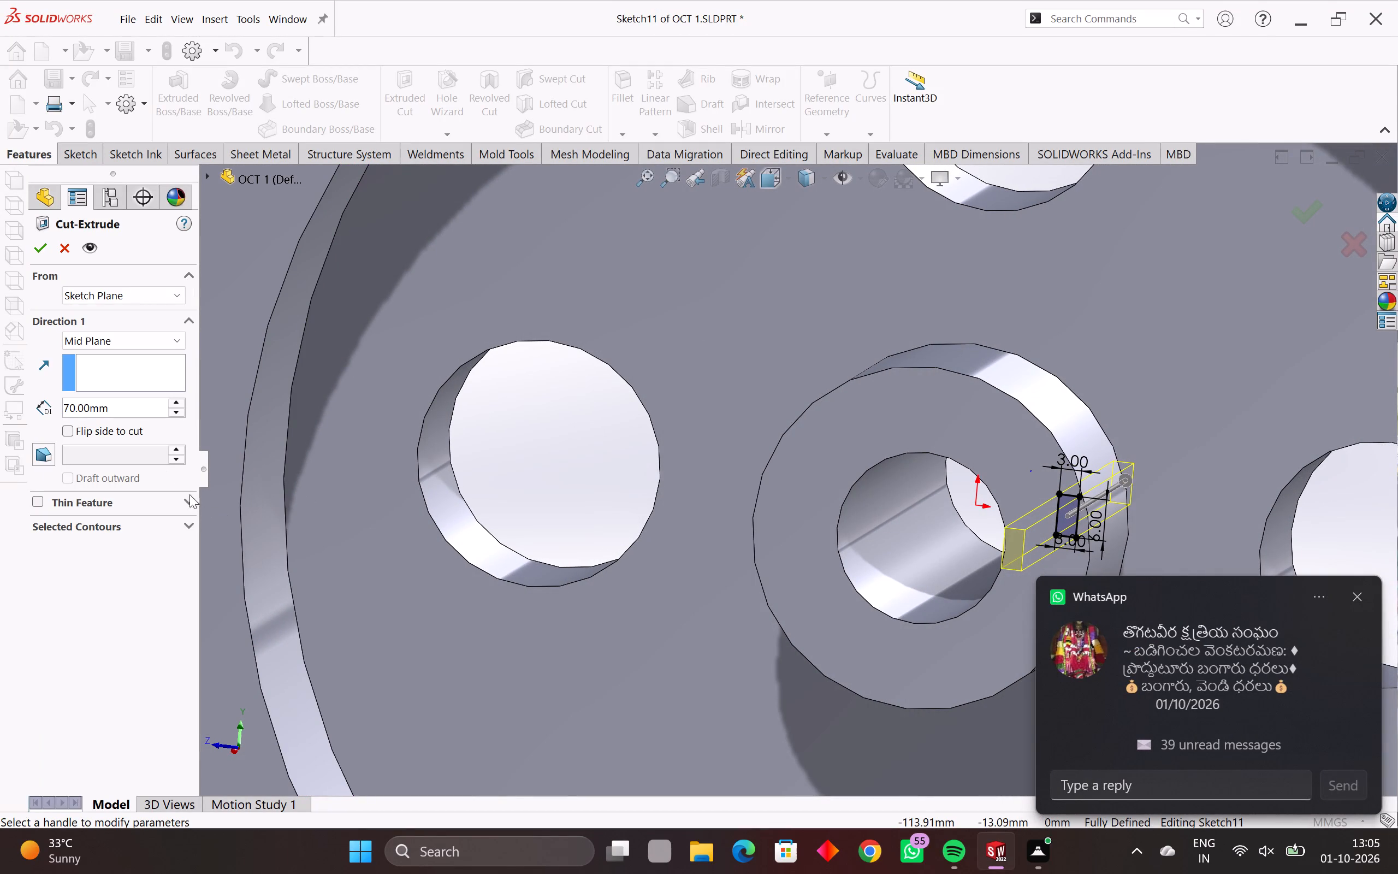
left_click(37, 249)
Examine the keyway cut in the hub bore from both sides of the pulley.
middle_click_drag(793, 521, 732, 536)
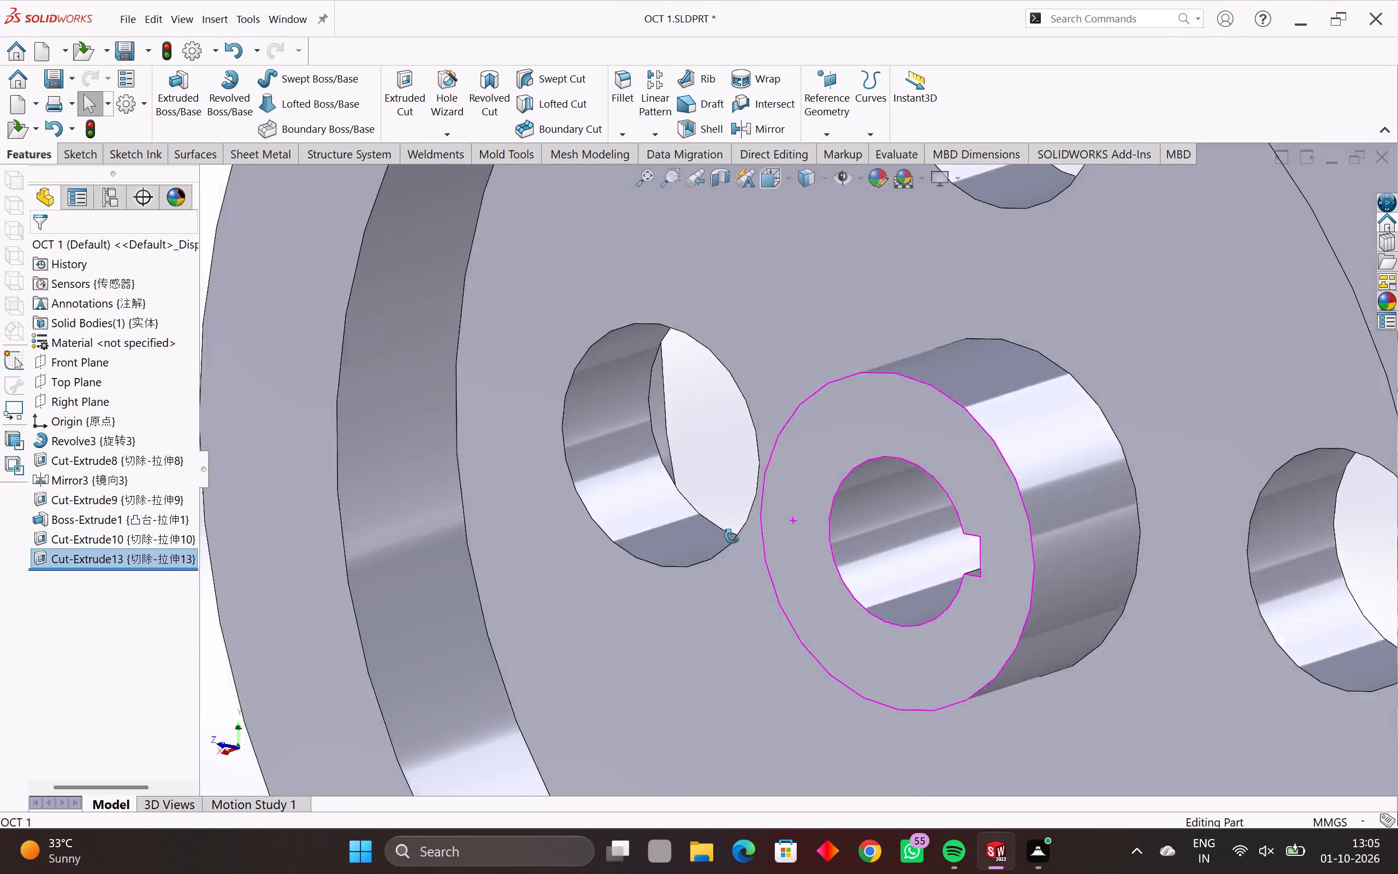
middle_click_drag(732, 536, 456, 553)
scroll(500, 541, "down", 2)
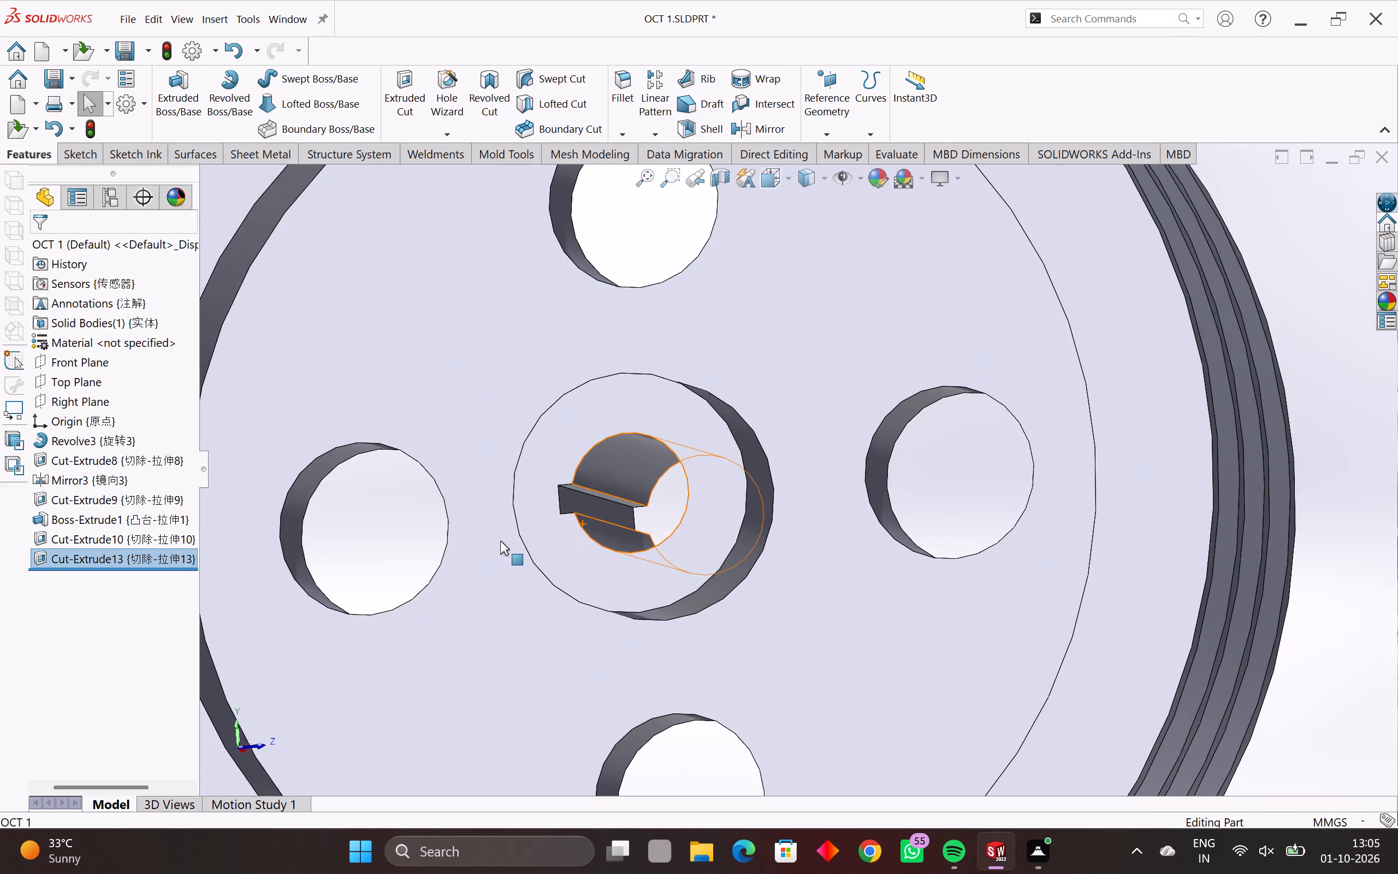
scroll(540, 551, "down", 2)
middle_click_drag(543, 557, 870, 552)
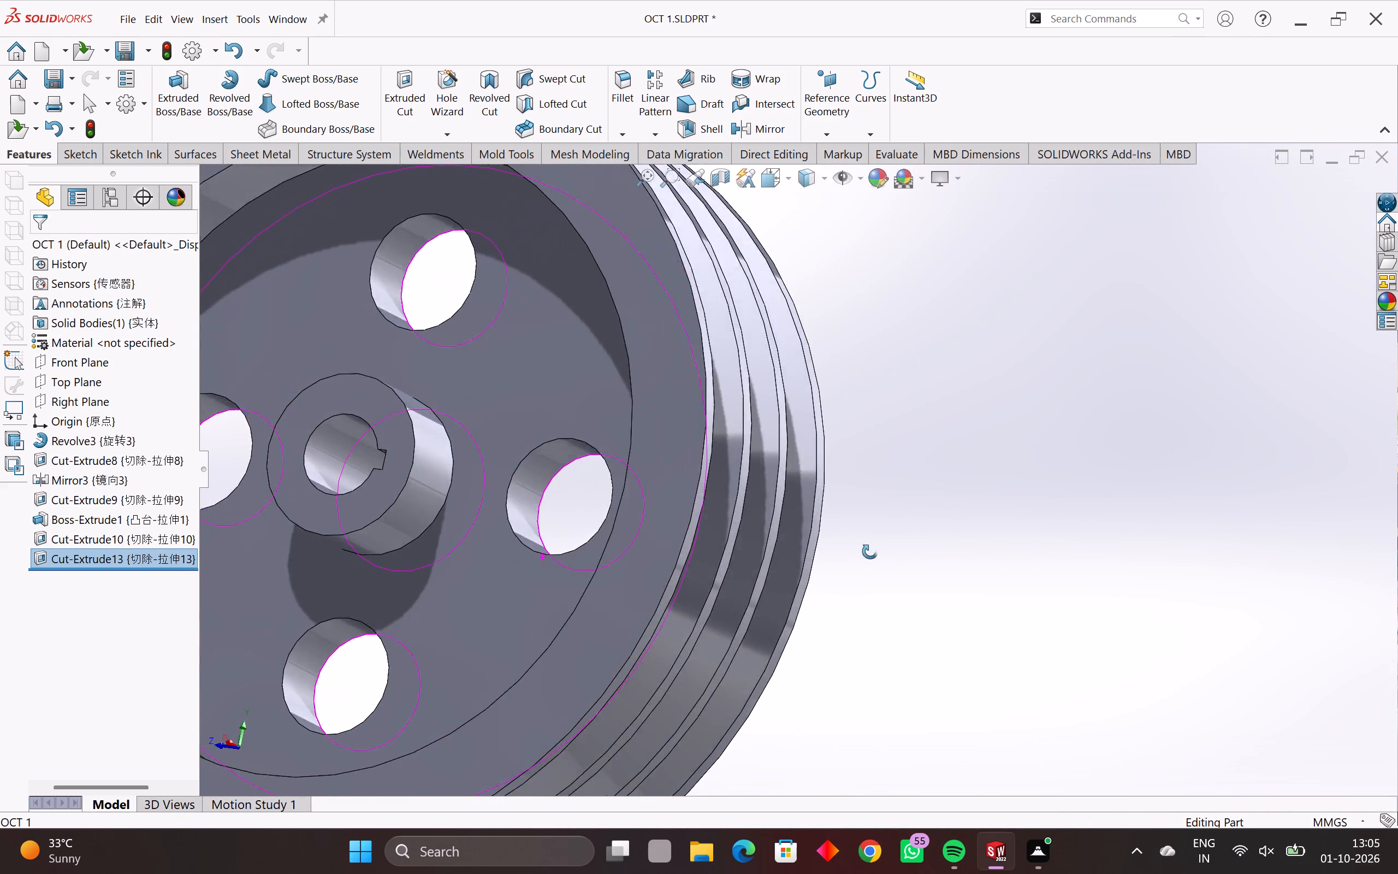
middle_click_drag(870, 552, 909, 548)
middle_click_drag(374, 429, 389, 509)
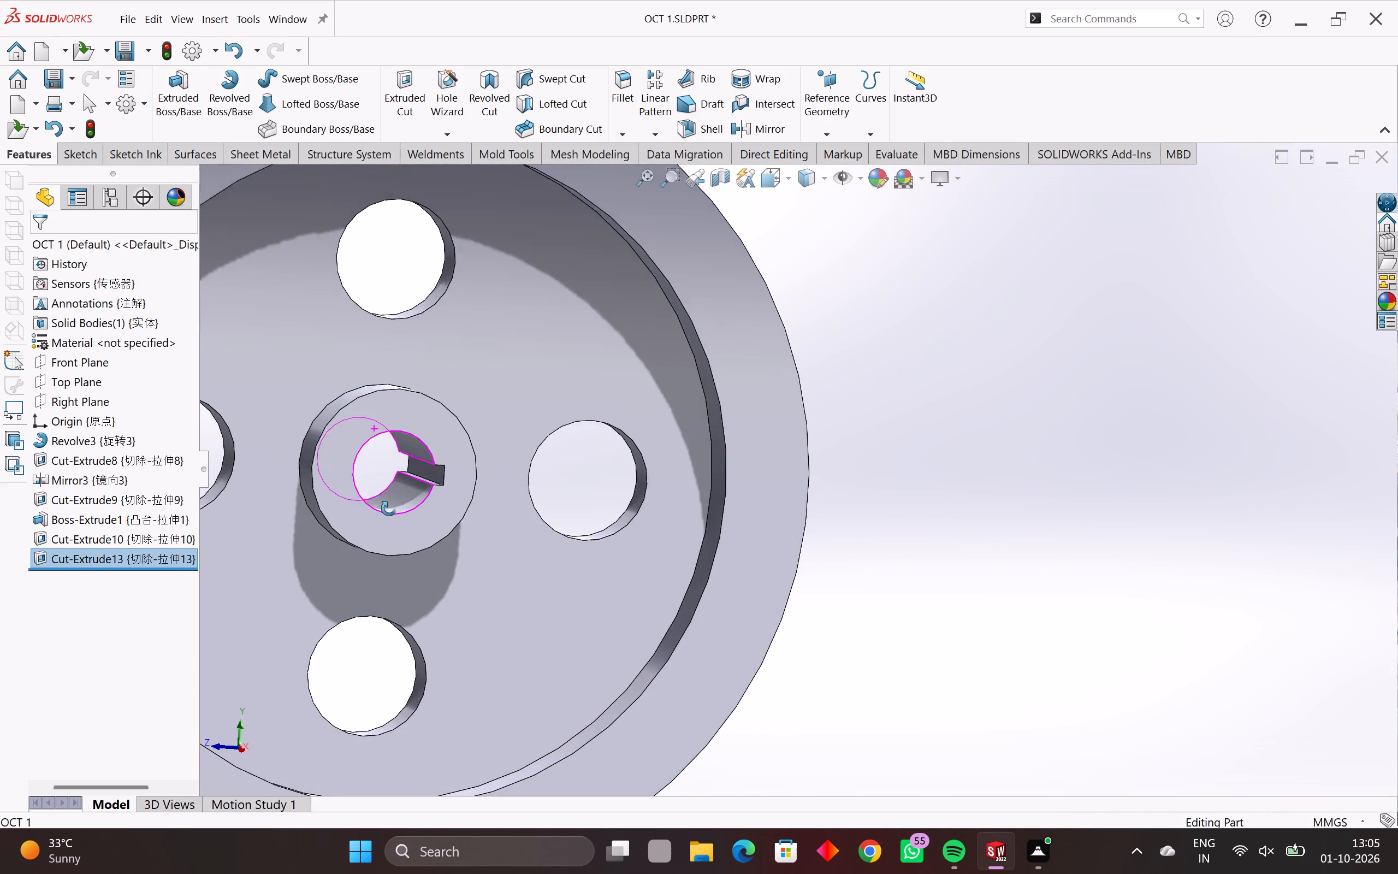
middle_click_drag(389, 509, 354, 504)
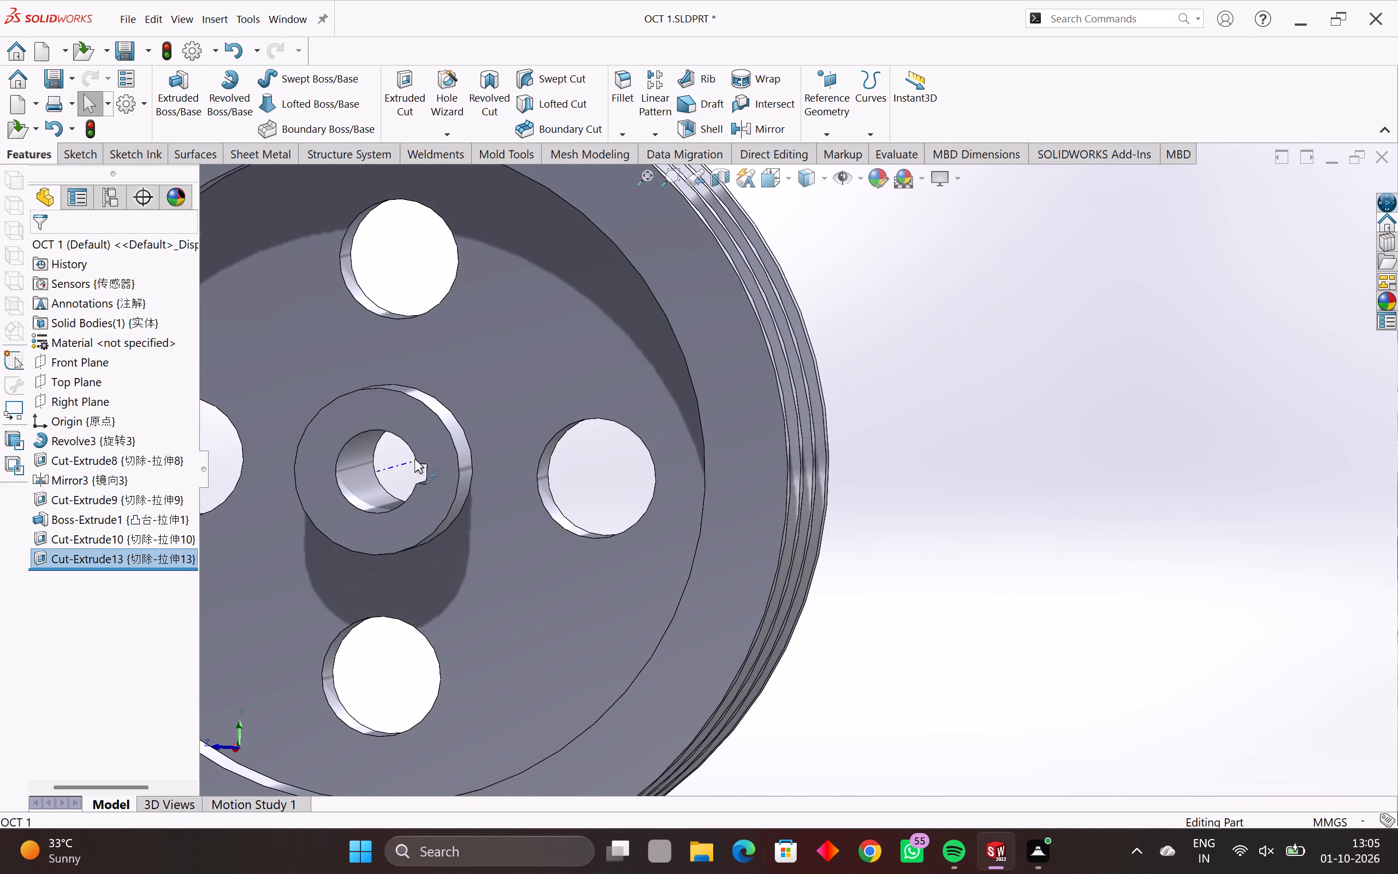
scroll(414, 459, "up", 4)
key("Escape")
key("Escape")
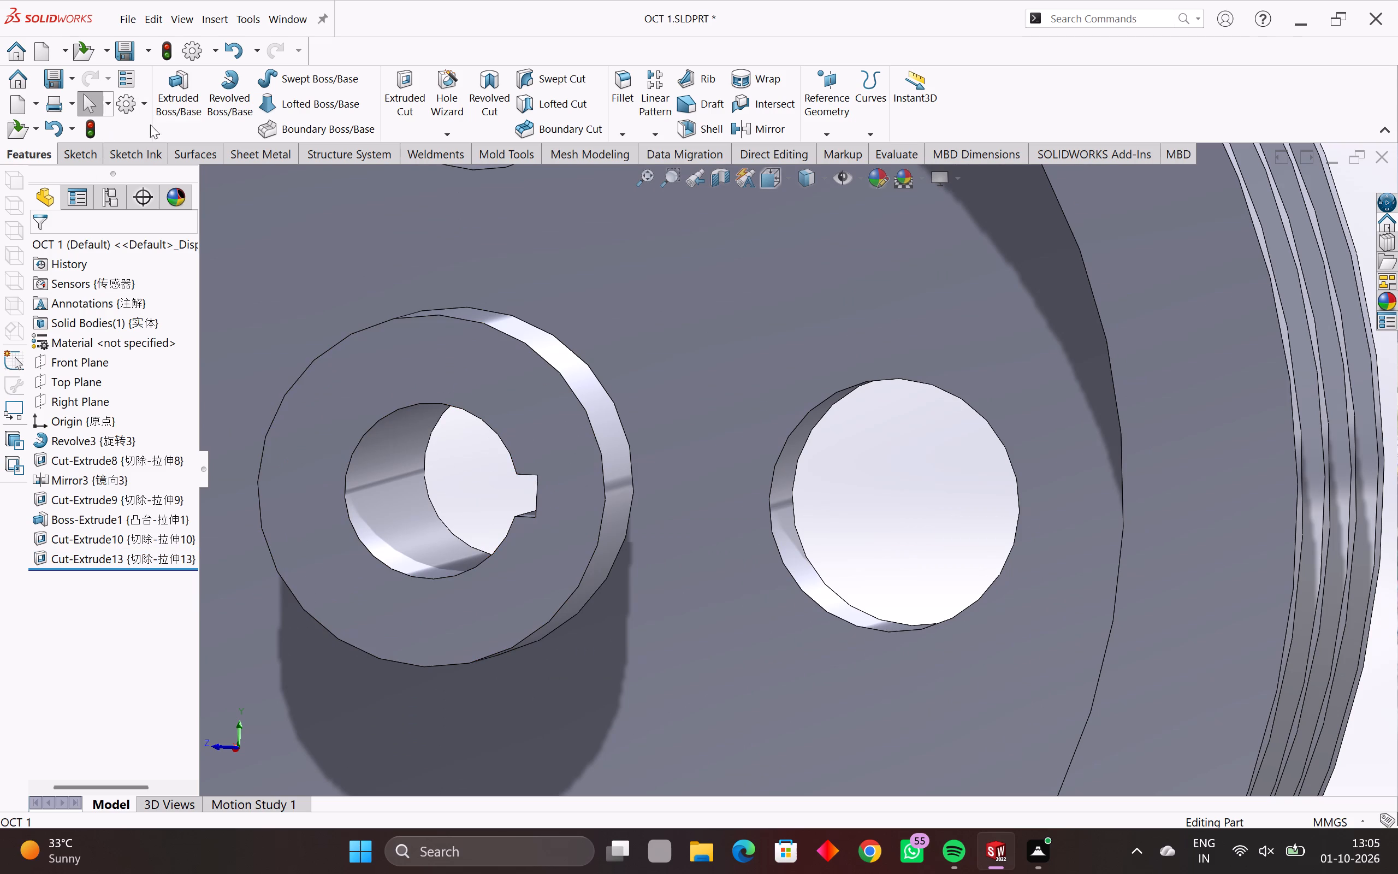
Examine the whole pulley, including its rim grooves, web holes, hub and keyed bore.
left_click(96, 154)
scroll(525, 406, "down", 2)
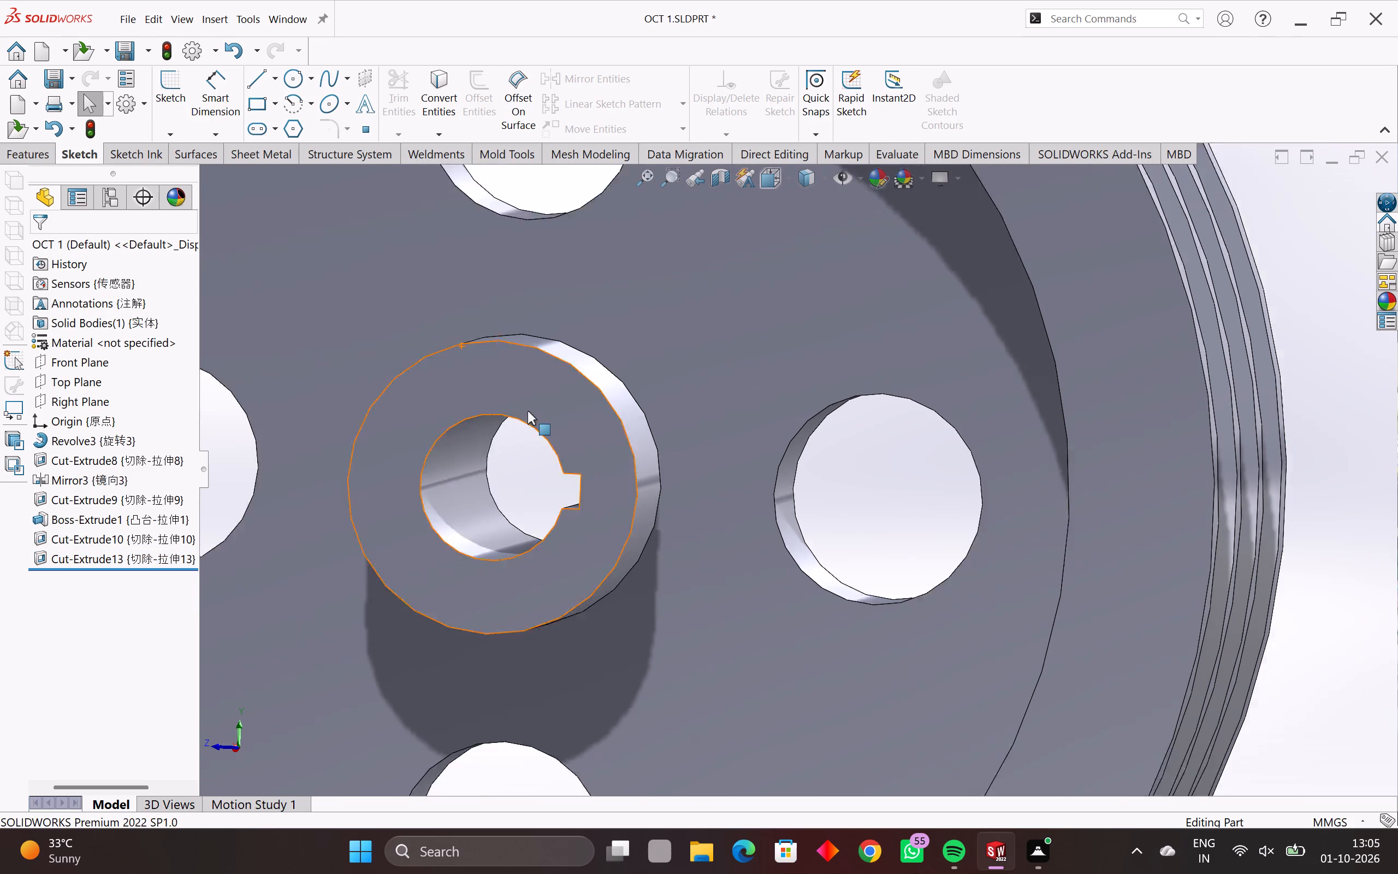
scroll(528, 411, "down", 6)
middle_click_drag(678, 480, 524, 509)
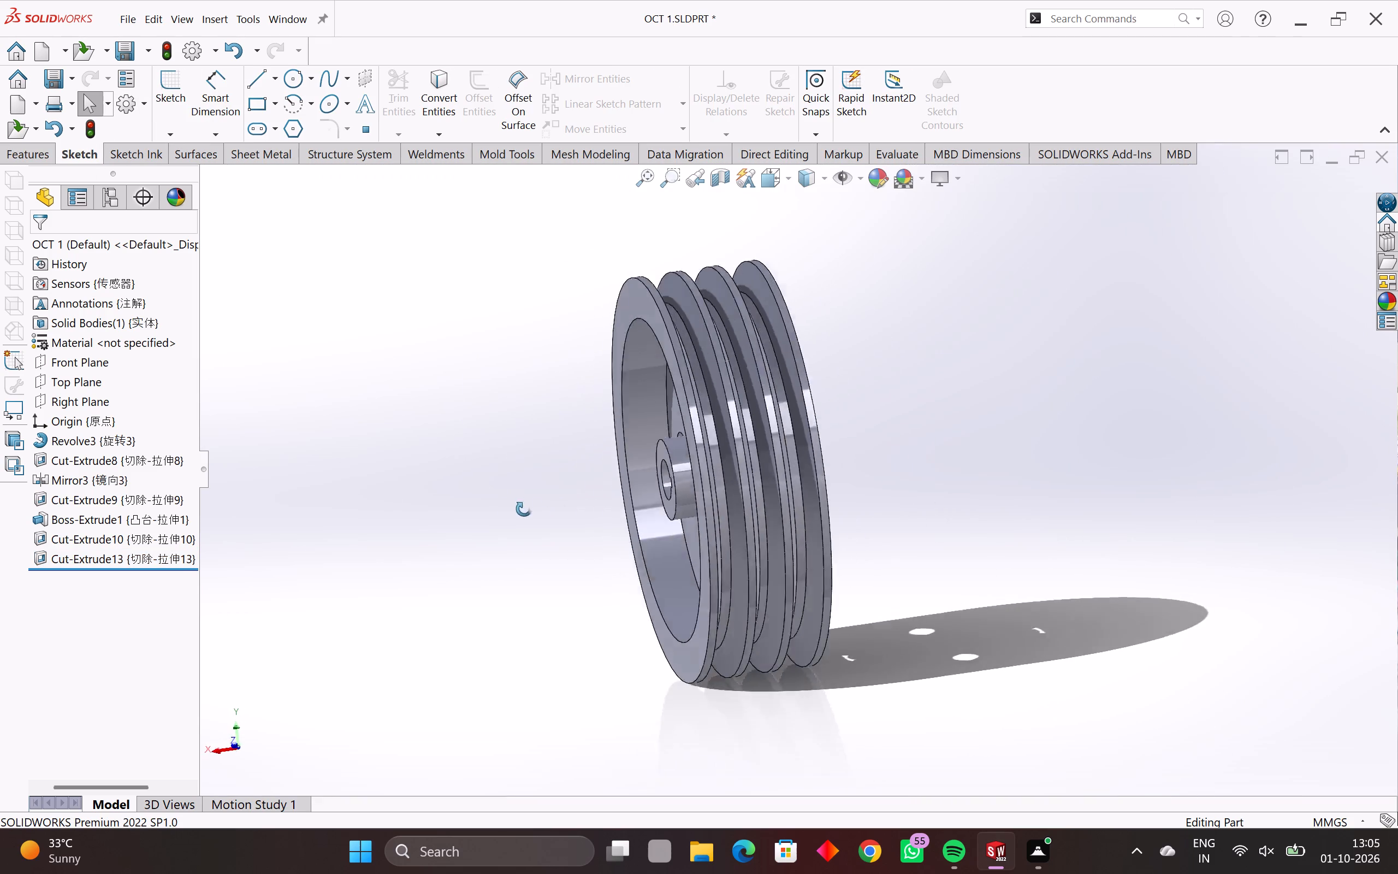
middle_click_drag(524, 509, 736, 700)
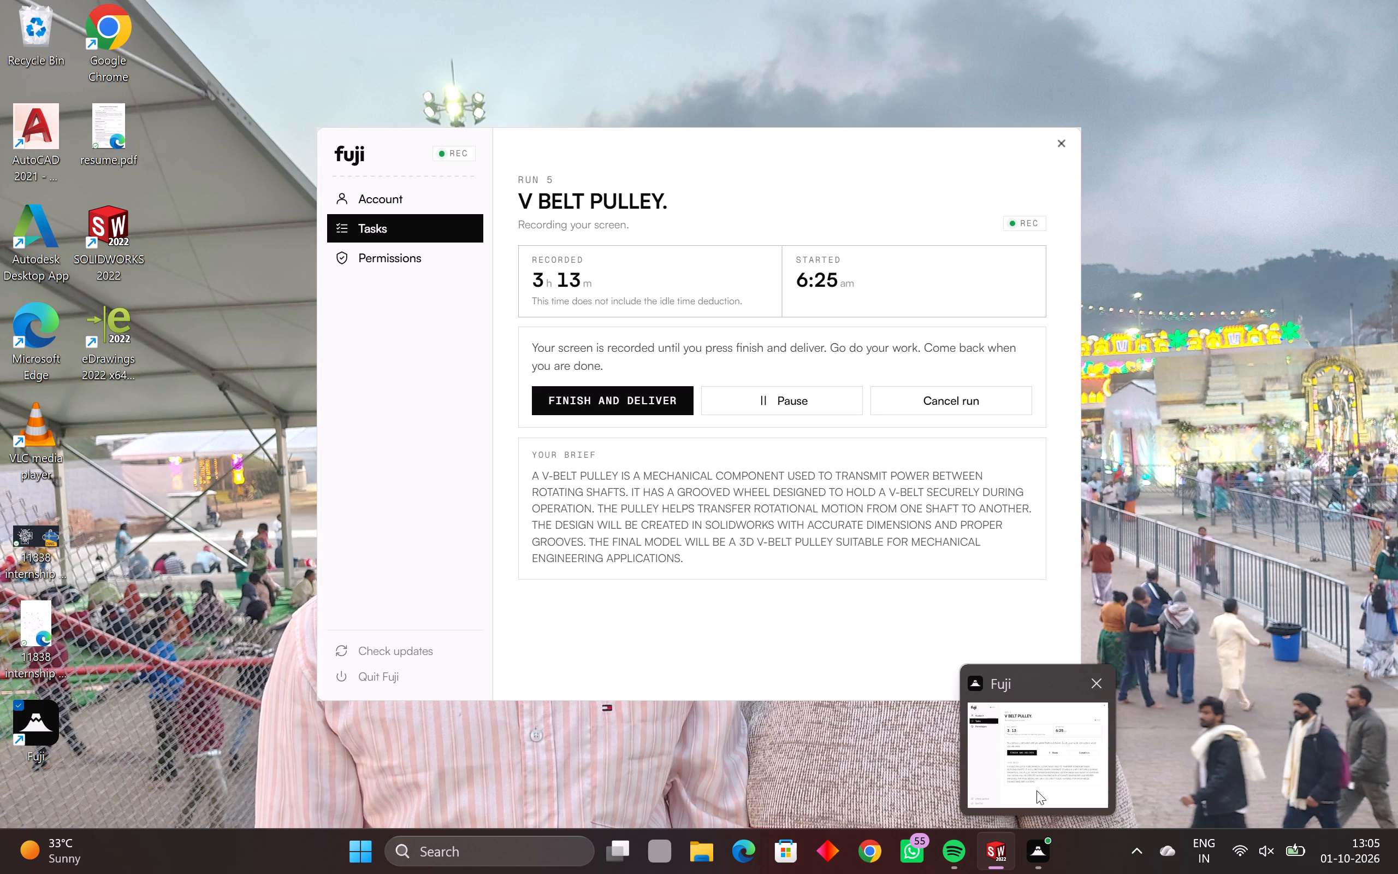
middle_click_drag(920, 538, 840, 558)
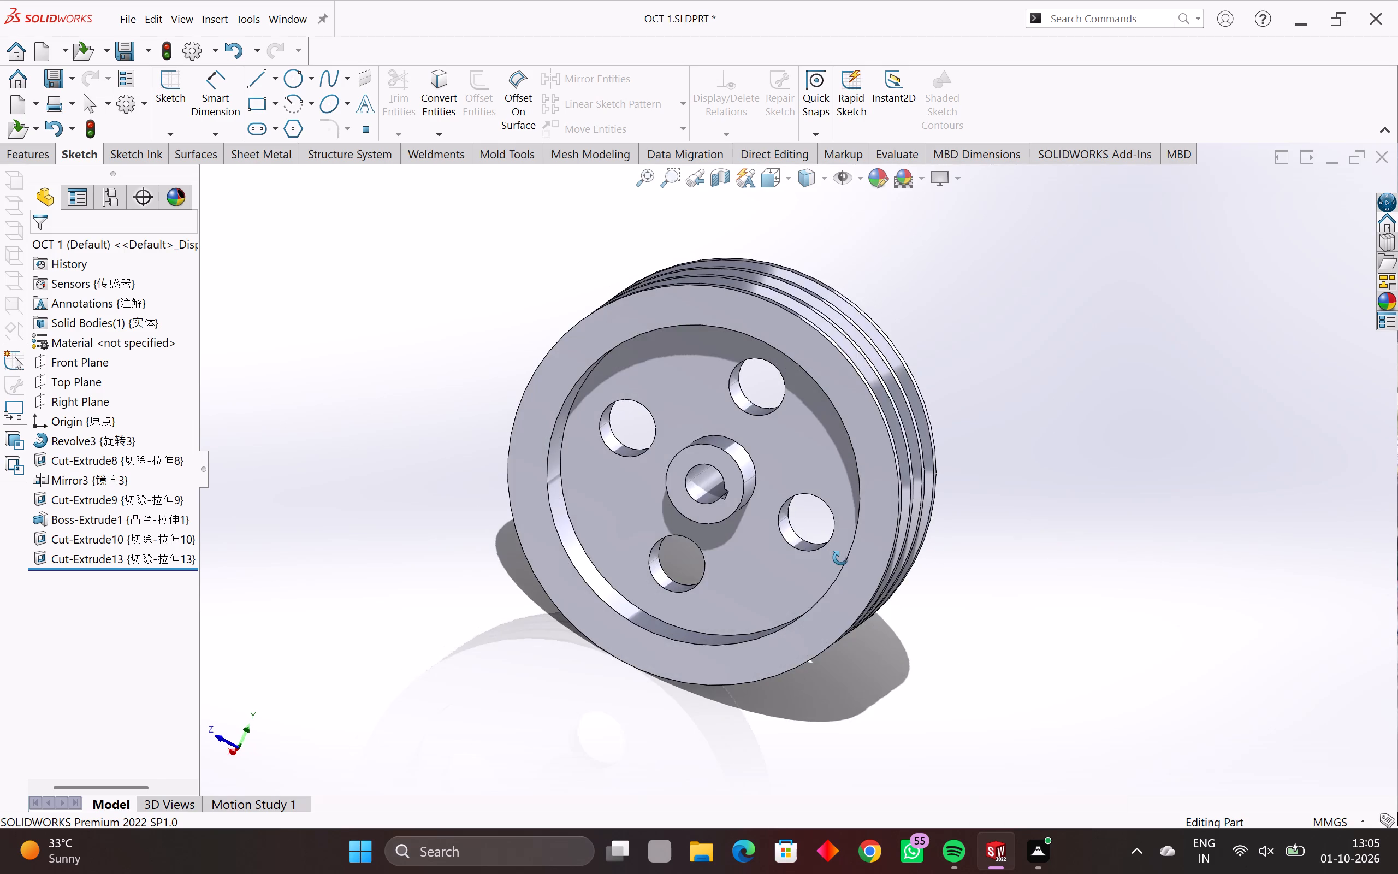
middle_click_drag(840, 558, 870, 504)
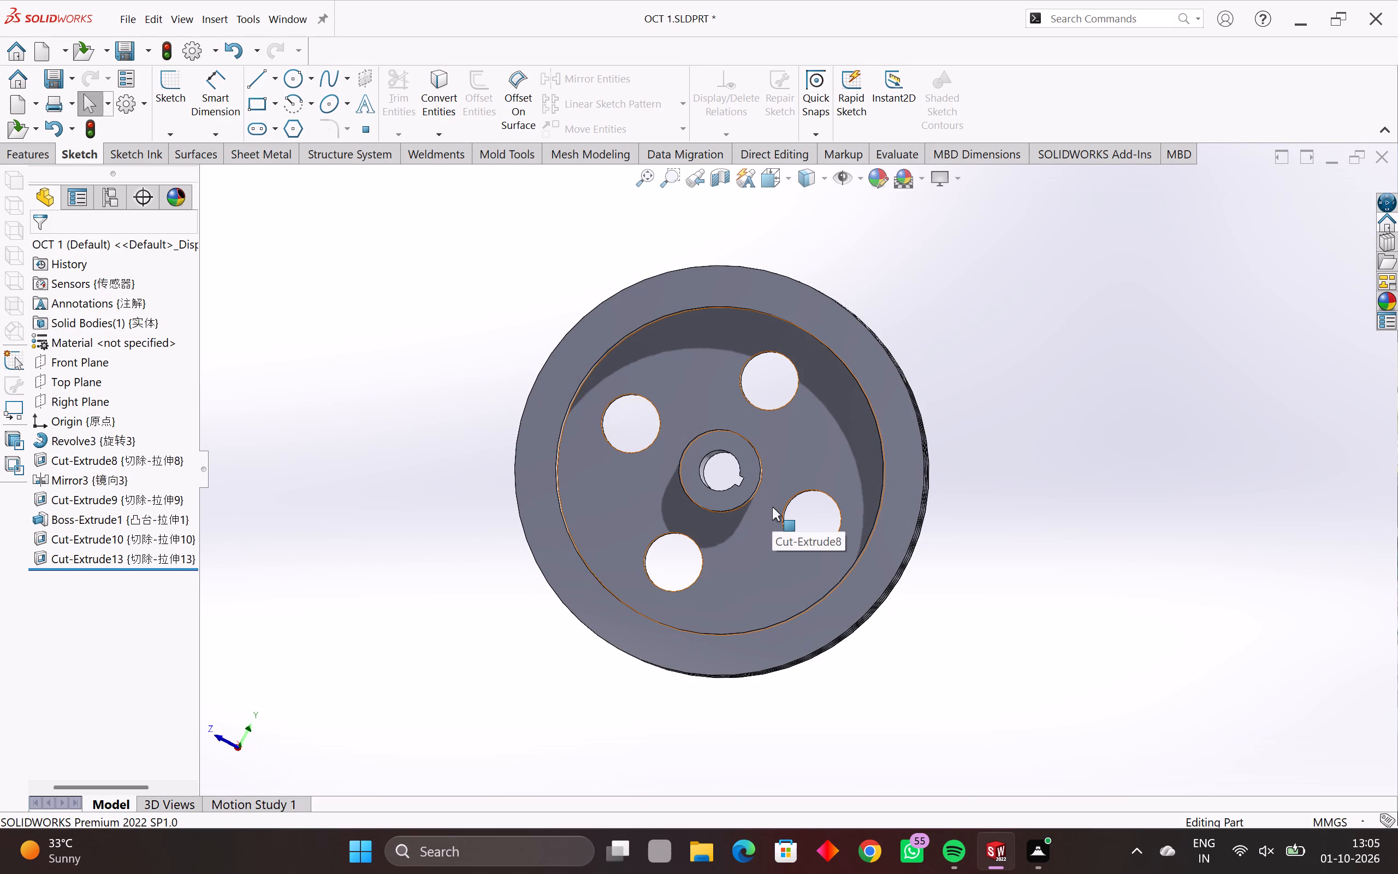
middle_click_drag(803, 503, 791, 505)
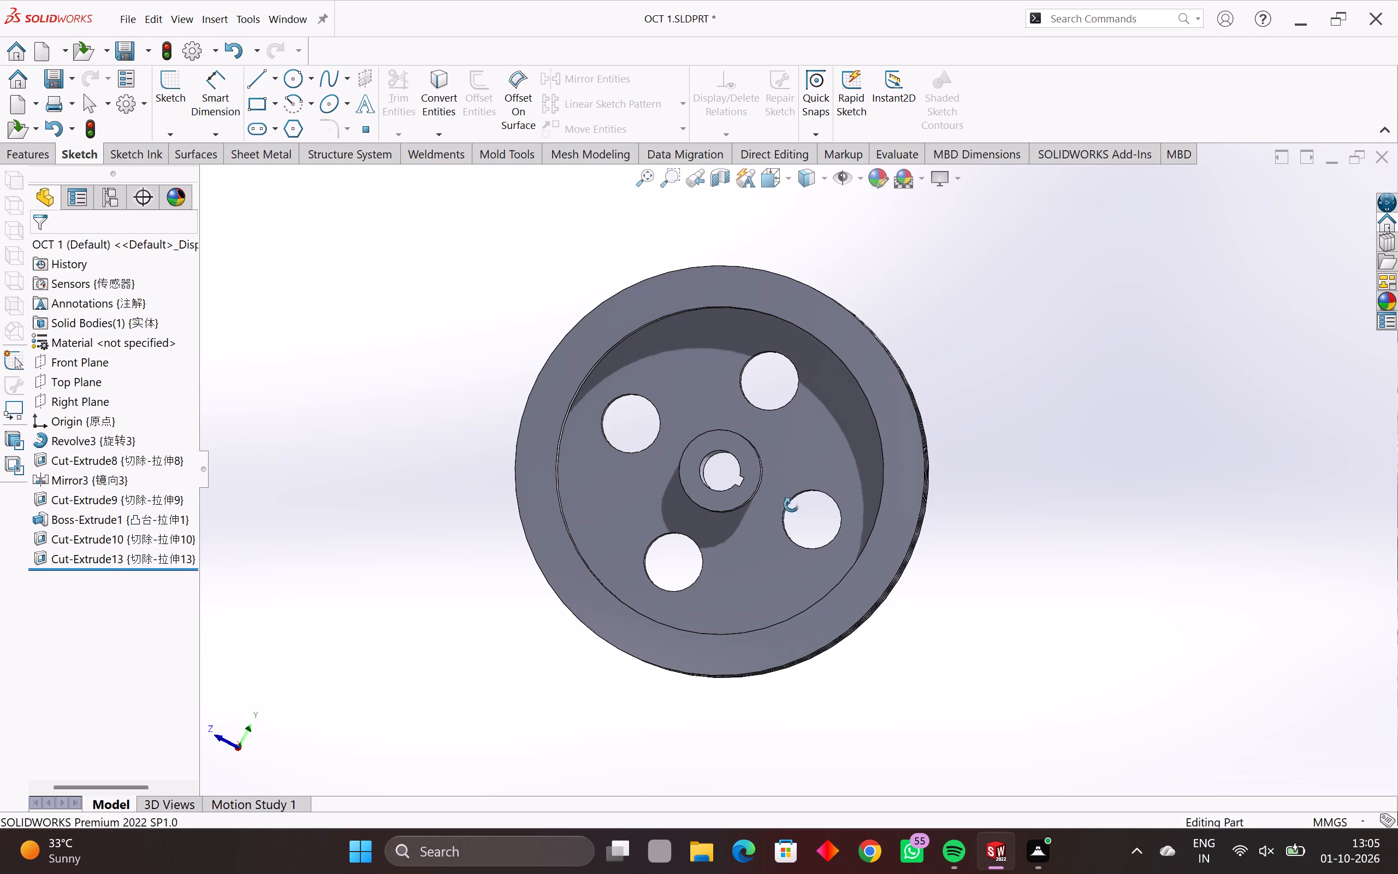
middle_click_drag(791, 505, 731, 503)
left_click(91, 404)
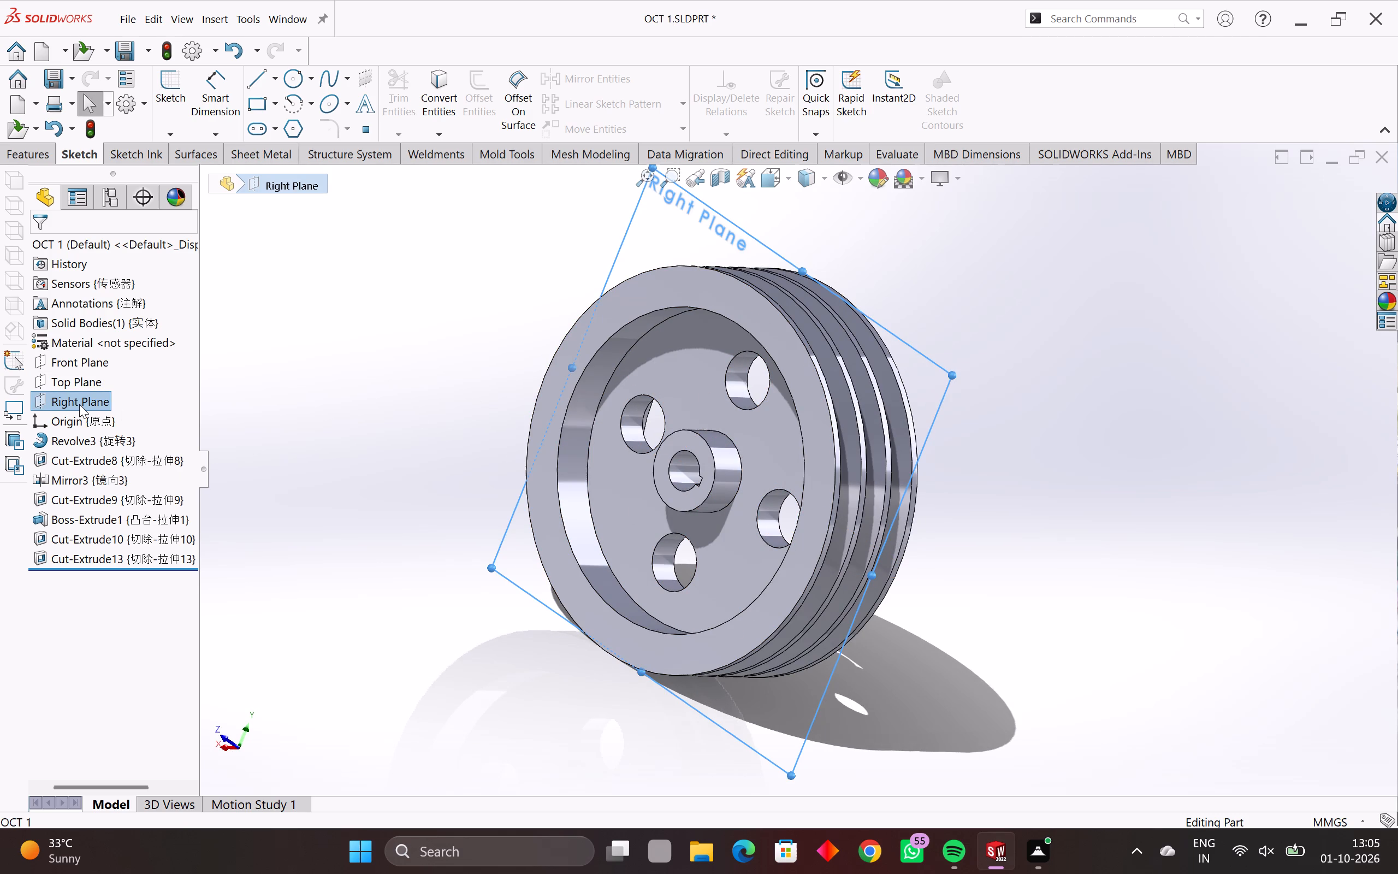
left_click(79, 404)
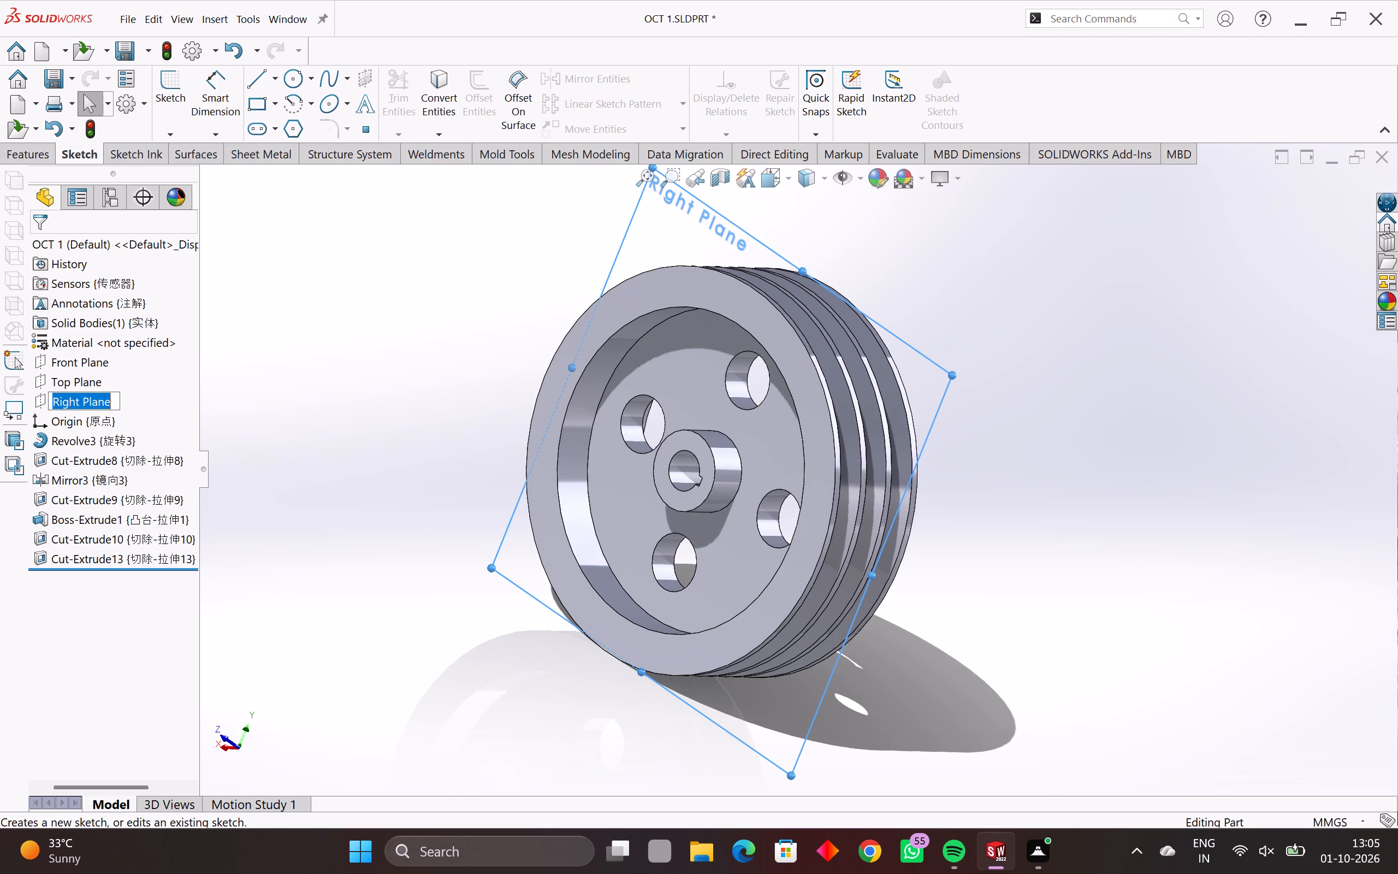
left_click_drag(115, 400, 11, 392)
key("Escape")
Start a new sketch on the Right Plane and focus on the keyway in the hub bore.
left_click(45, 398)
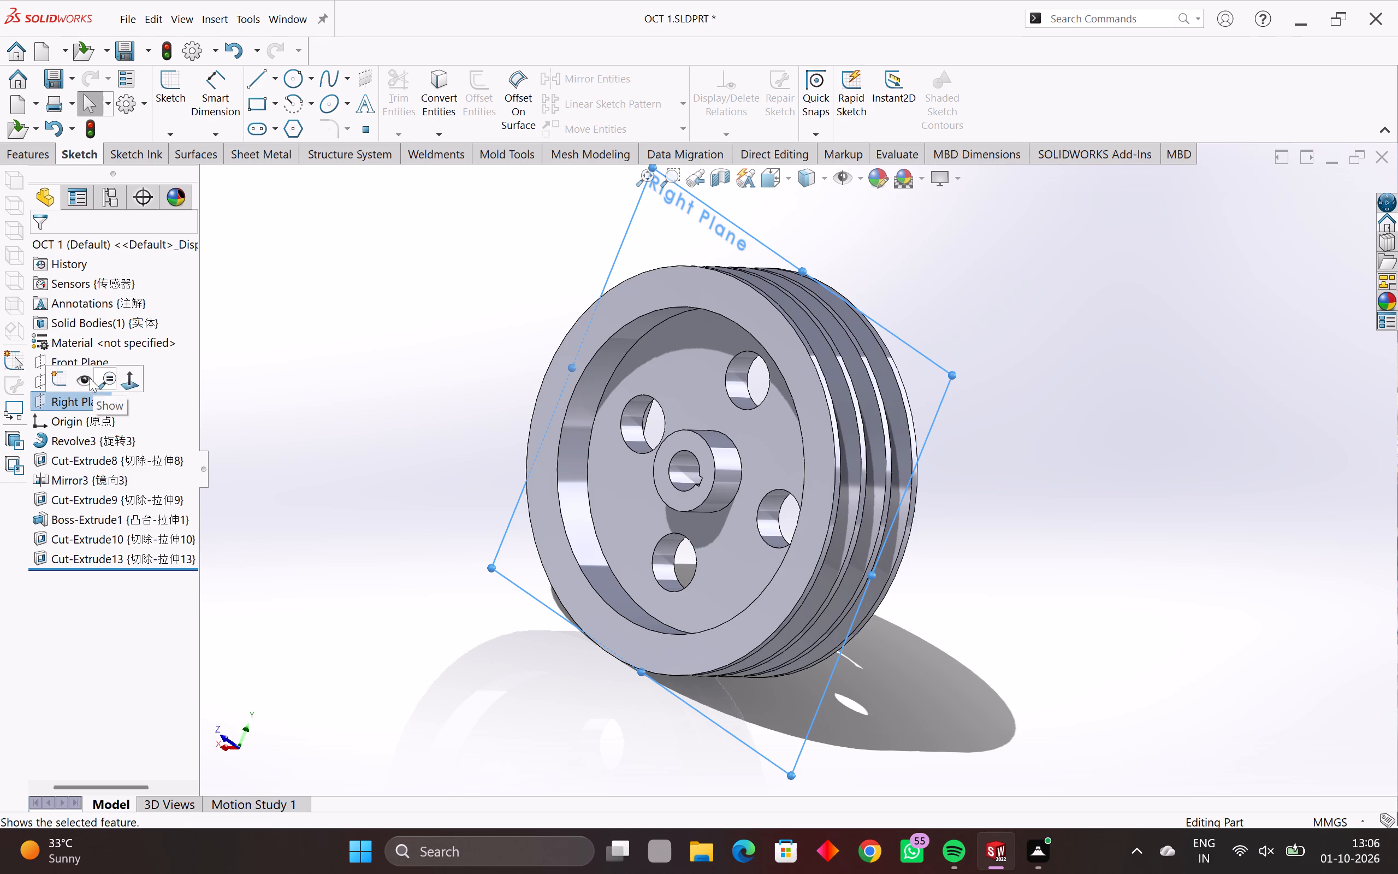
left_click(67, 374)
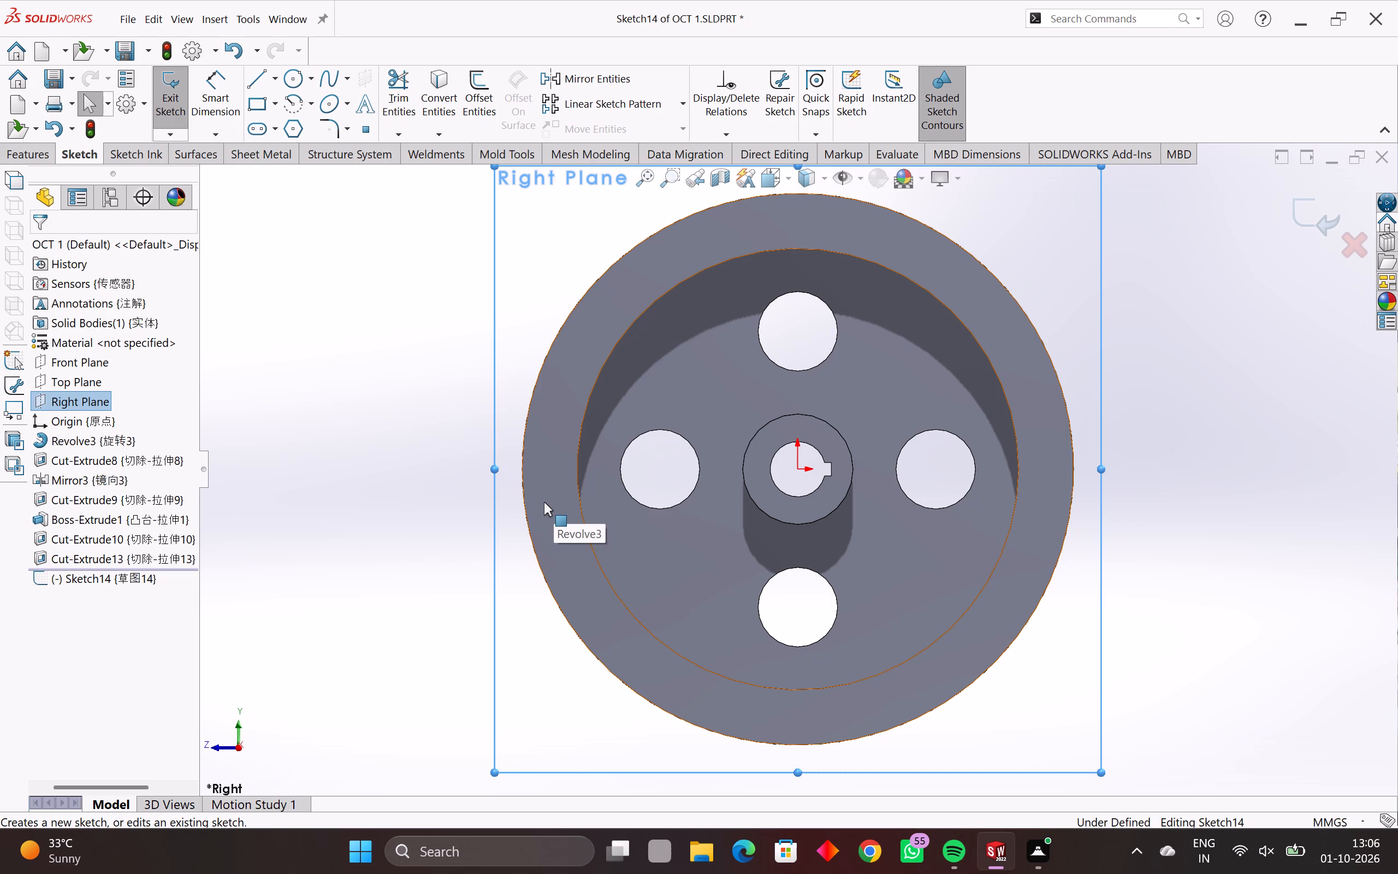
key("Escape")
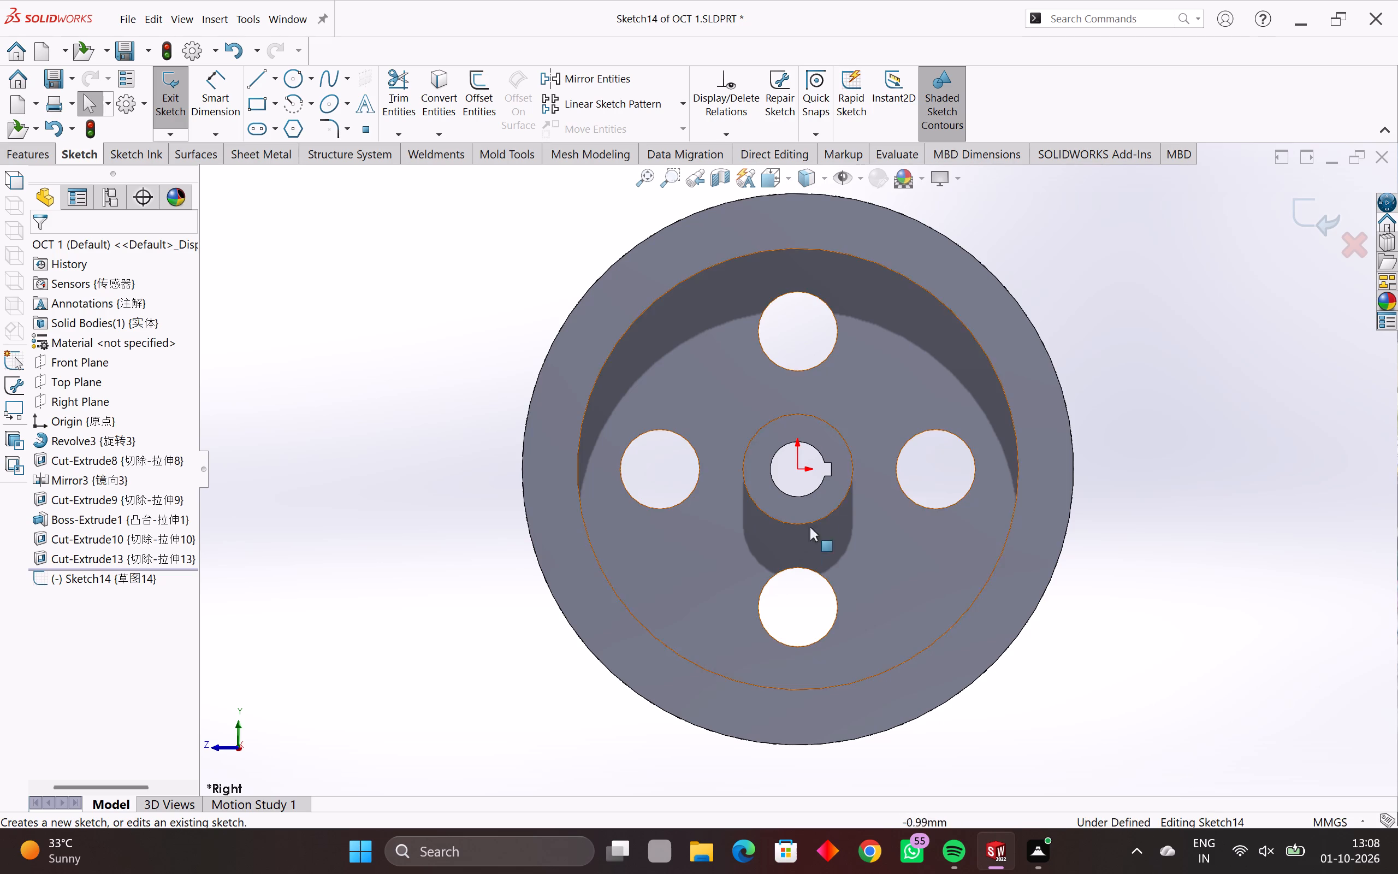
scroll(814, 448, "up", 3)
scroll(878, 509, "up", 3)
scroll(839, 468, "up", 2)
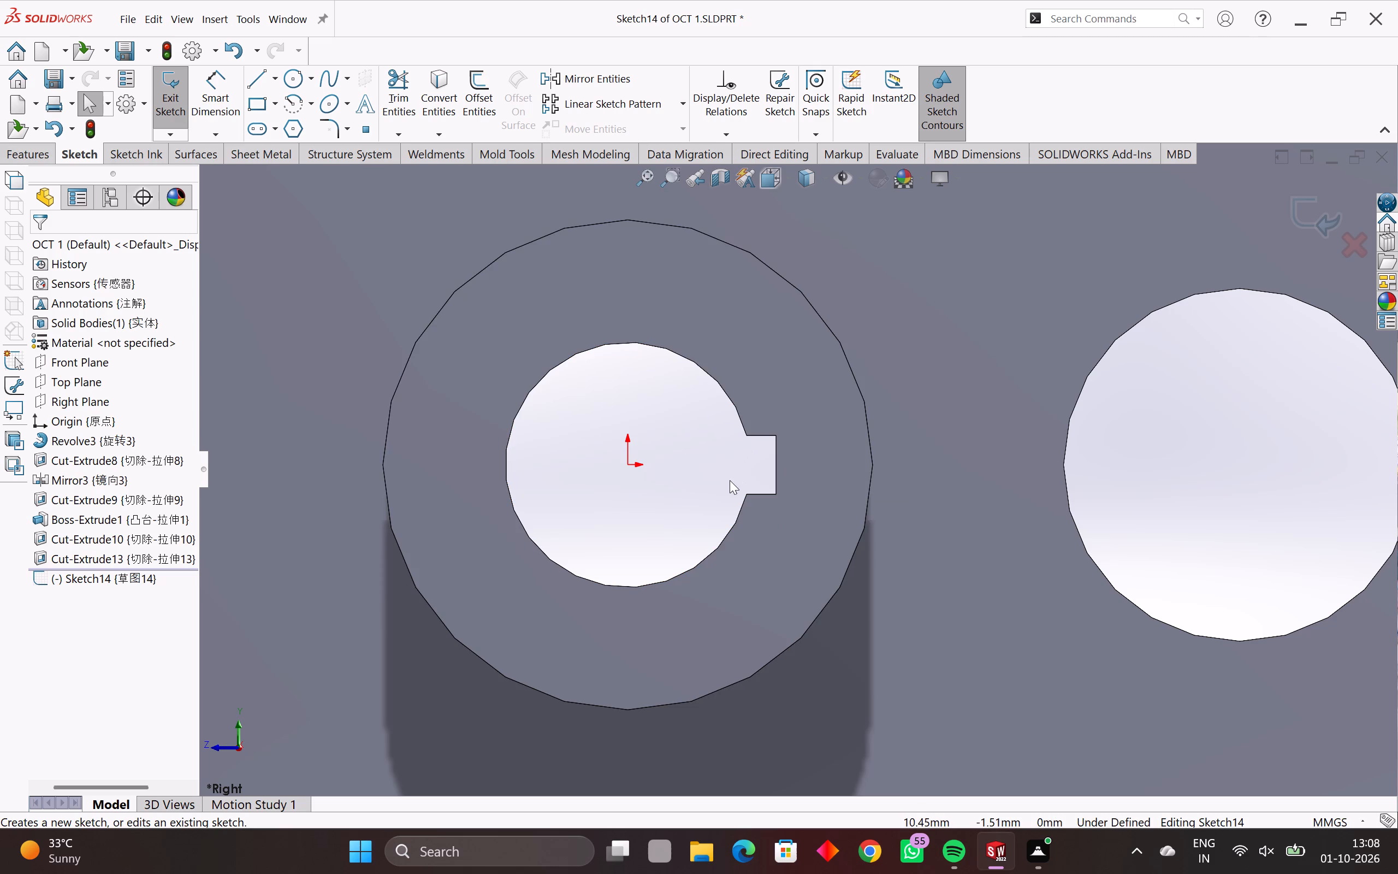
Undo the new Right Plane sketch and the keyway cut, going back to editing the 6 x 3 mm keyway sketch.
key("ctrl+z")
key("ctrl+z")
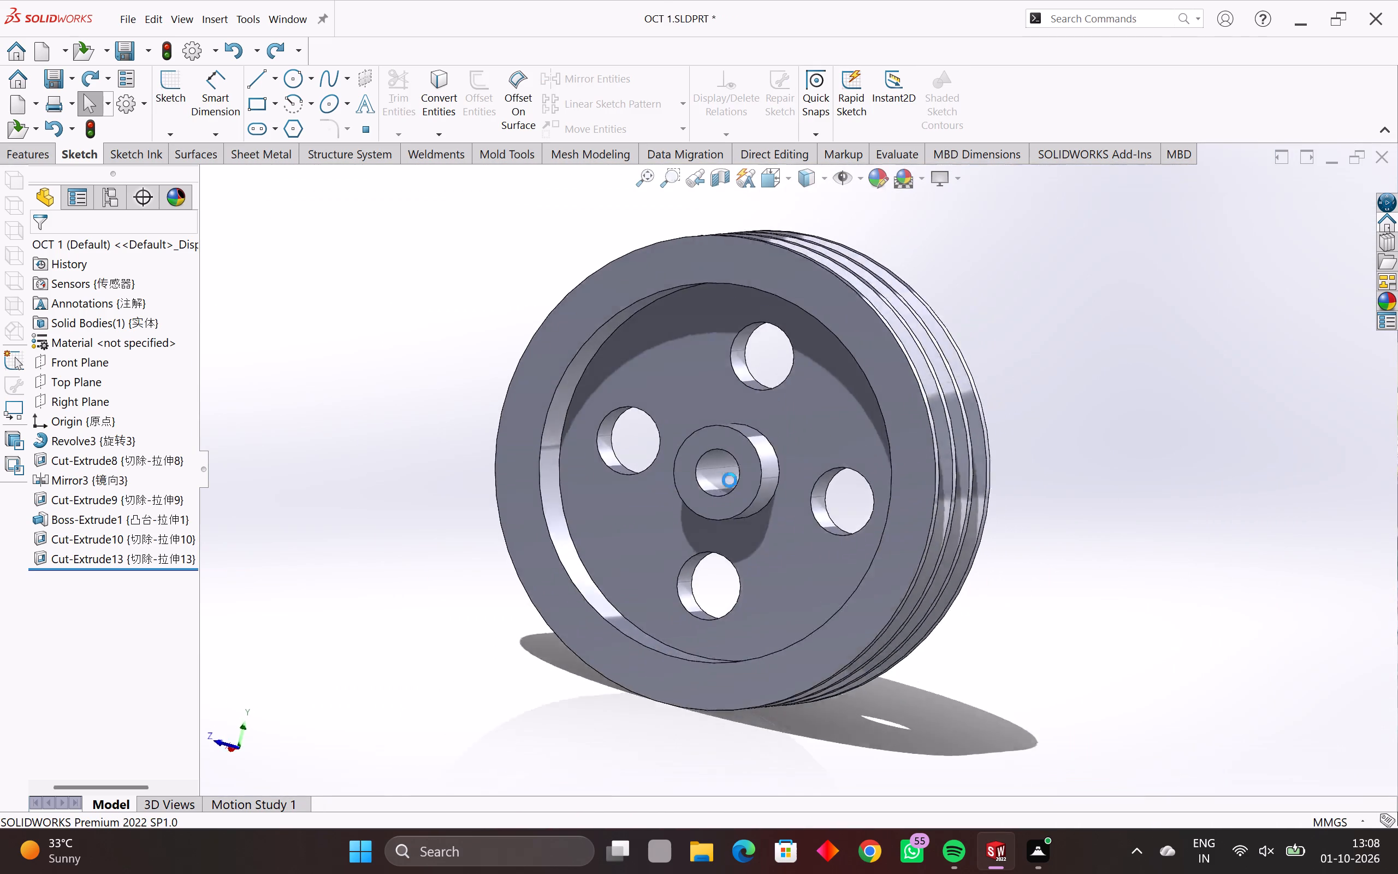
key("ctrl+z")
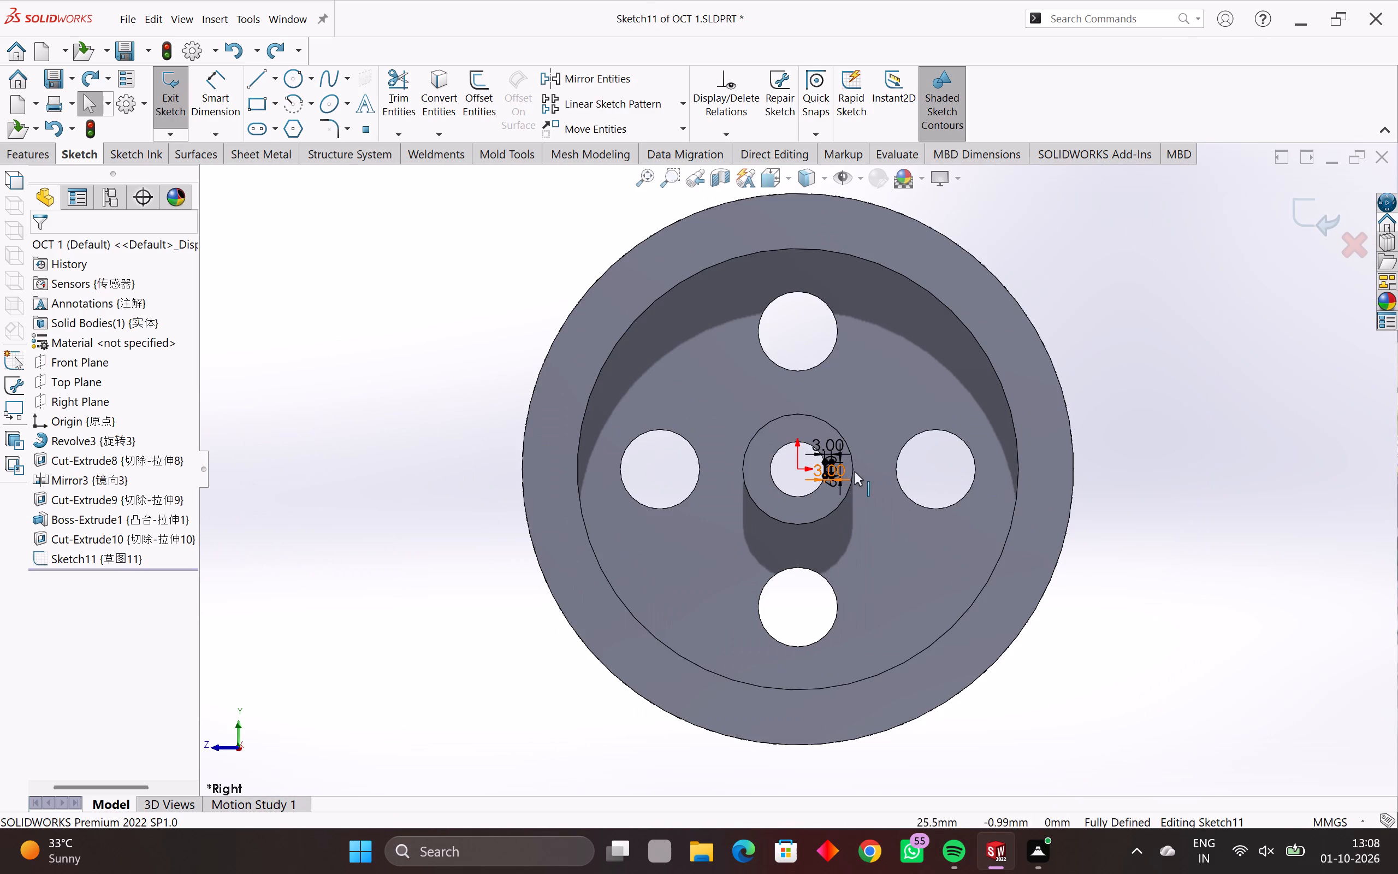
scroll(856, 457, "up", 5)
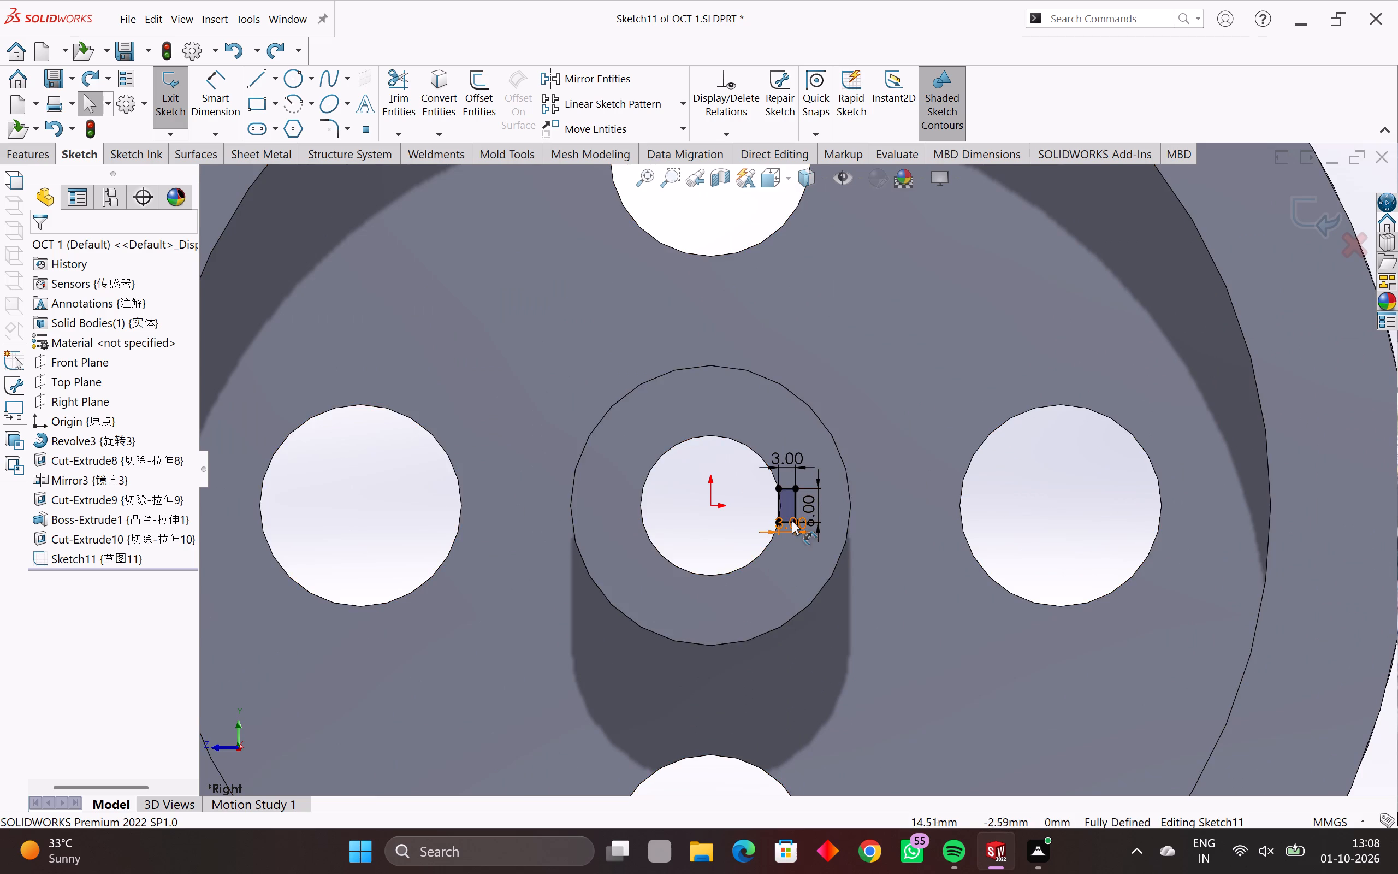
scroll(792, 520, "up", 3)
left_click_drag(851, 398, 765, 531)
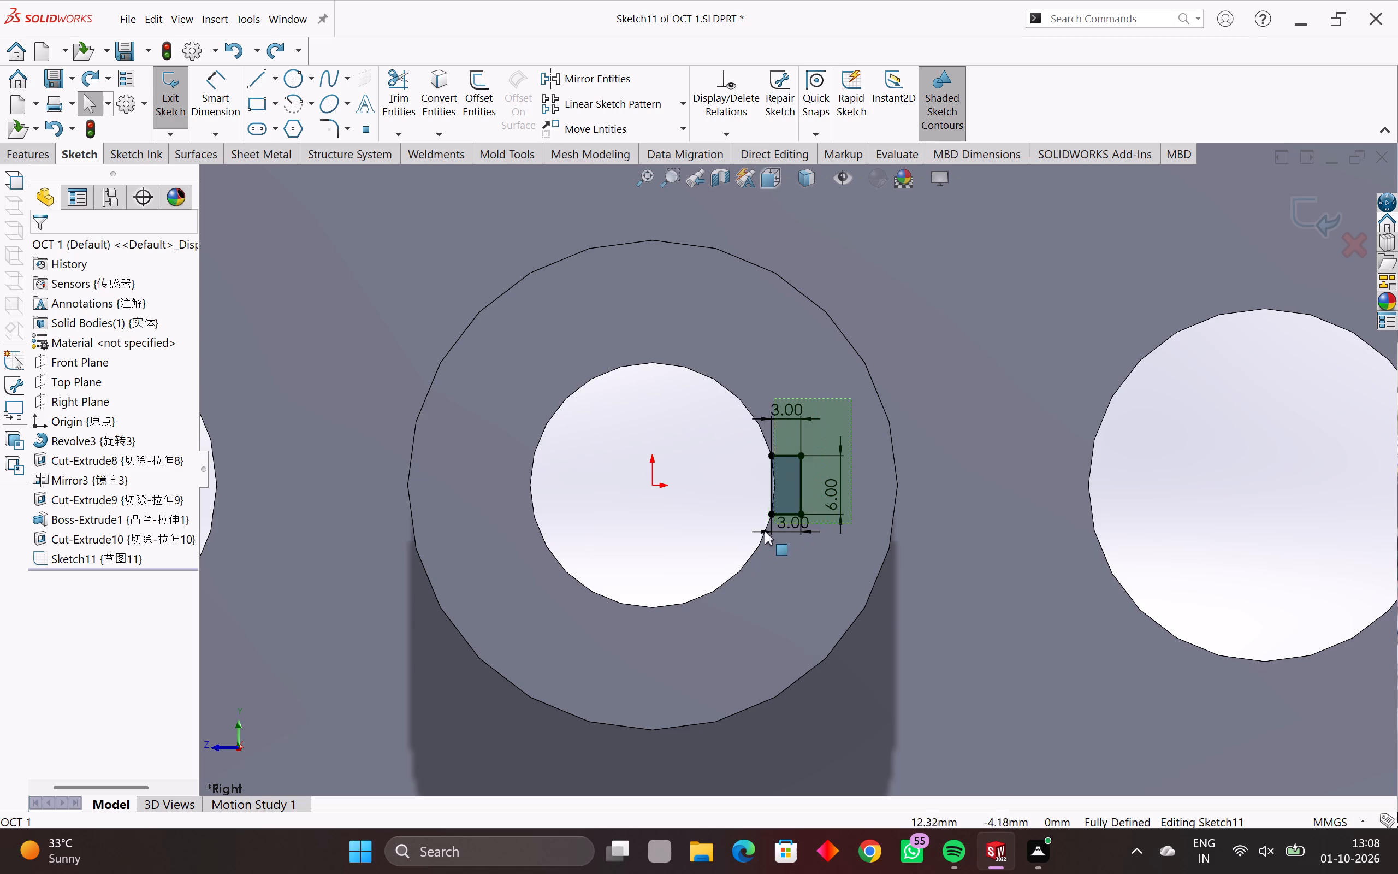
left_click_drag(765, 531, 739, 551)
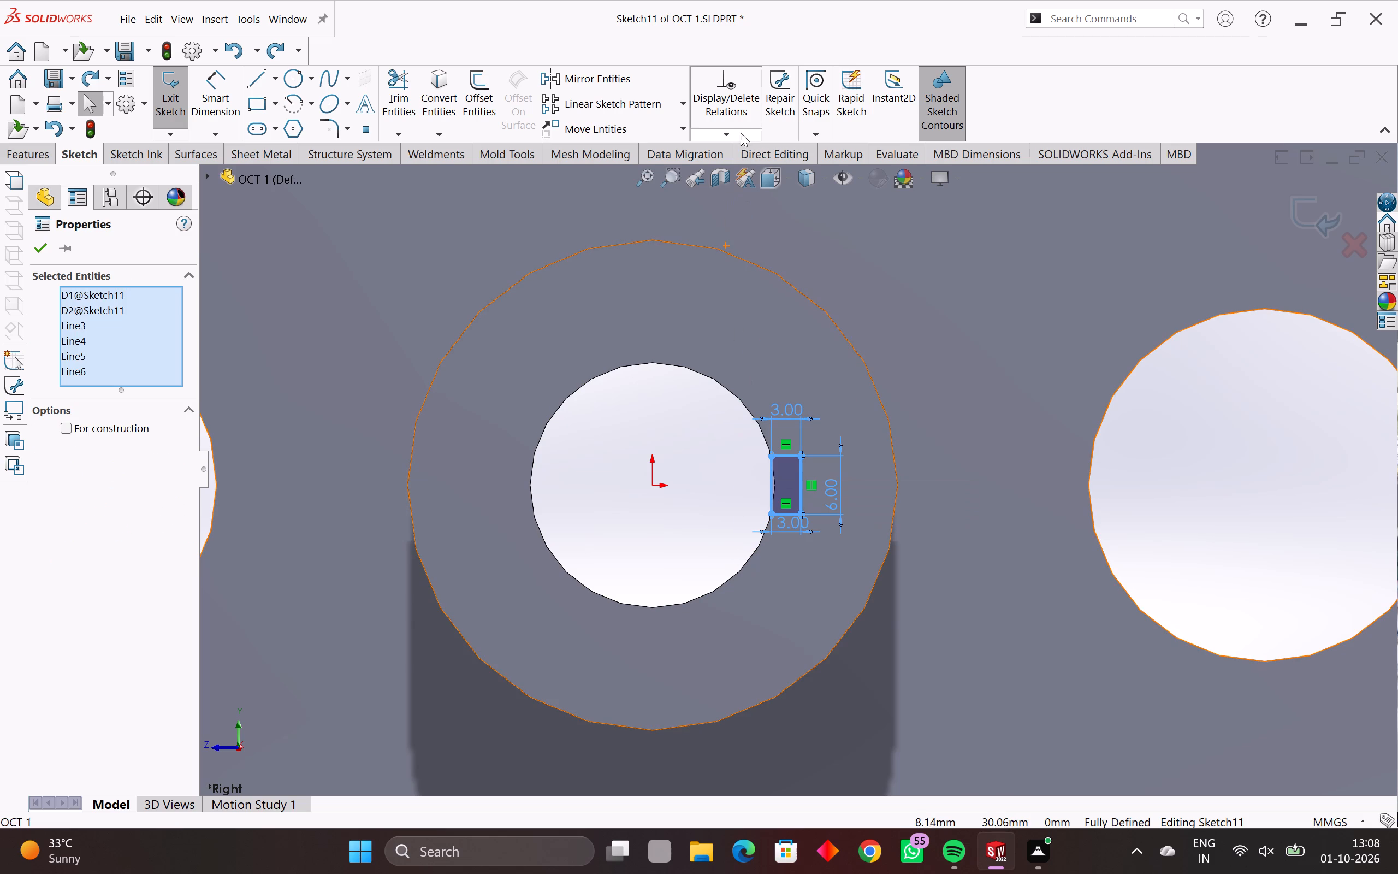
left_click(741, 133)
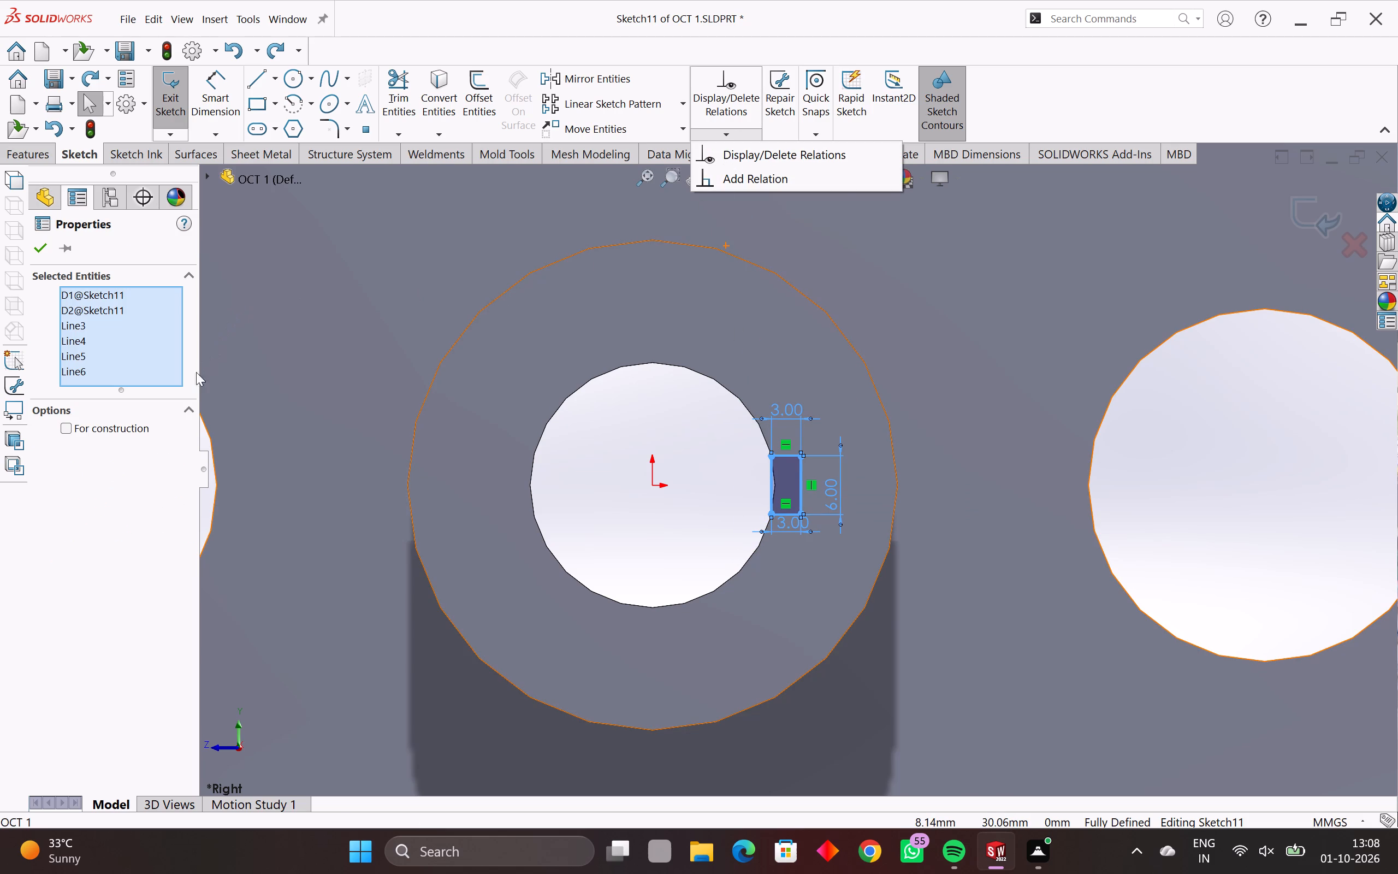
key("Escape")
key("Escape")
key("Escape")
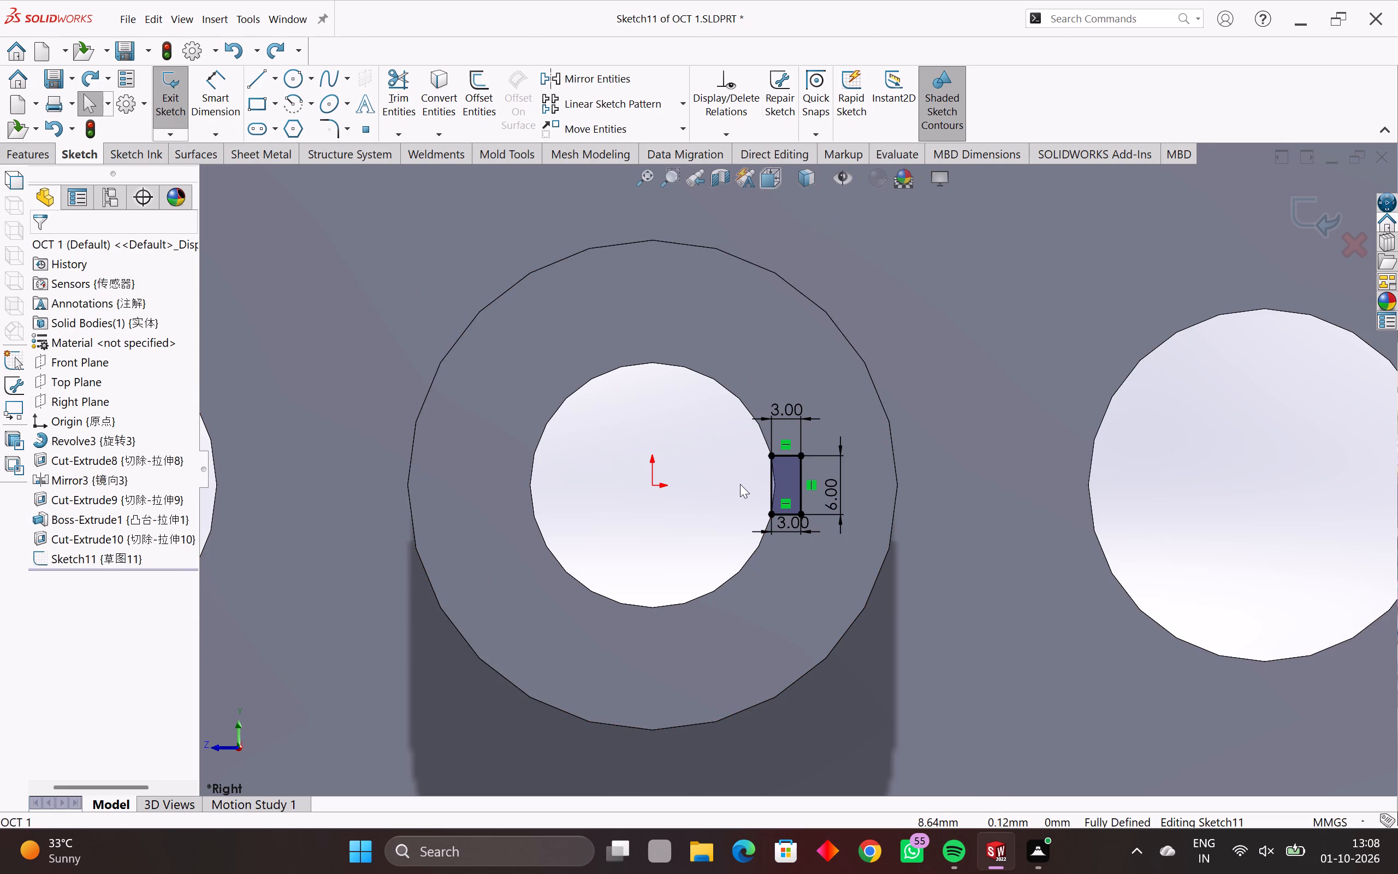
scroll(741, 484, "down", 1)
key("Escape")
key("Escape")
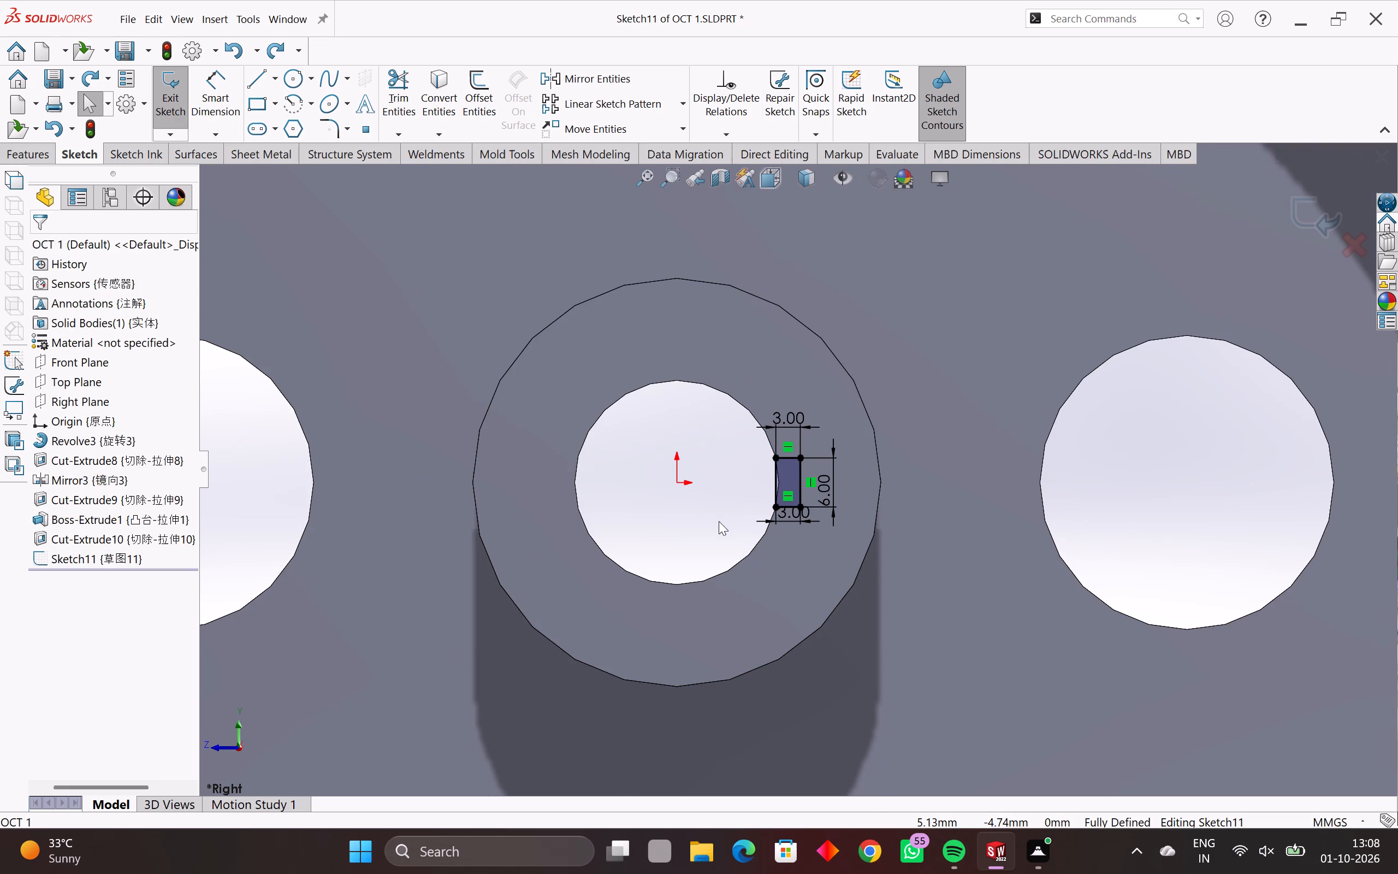
Redo the undone keyway sketch exit and the keyway cut through the hub bore.
scroll(719, 521, "down", 7)
key("ctrl+y")
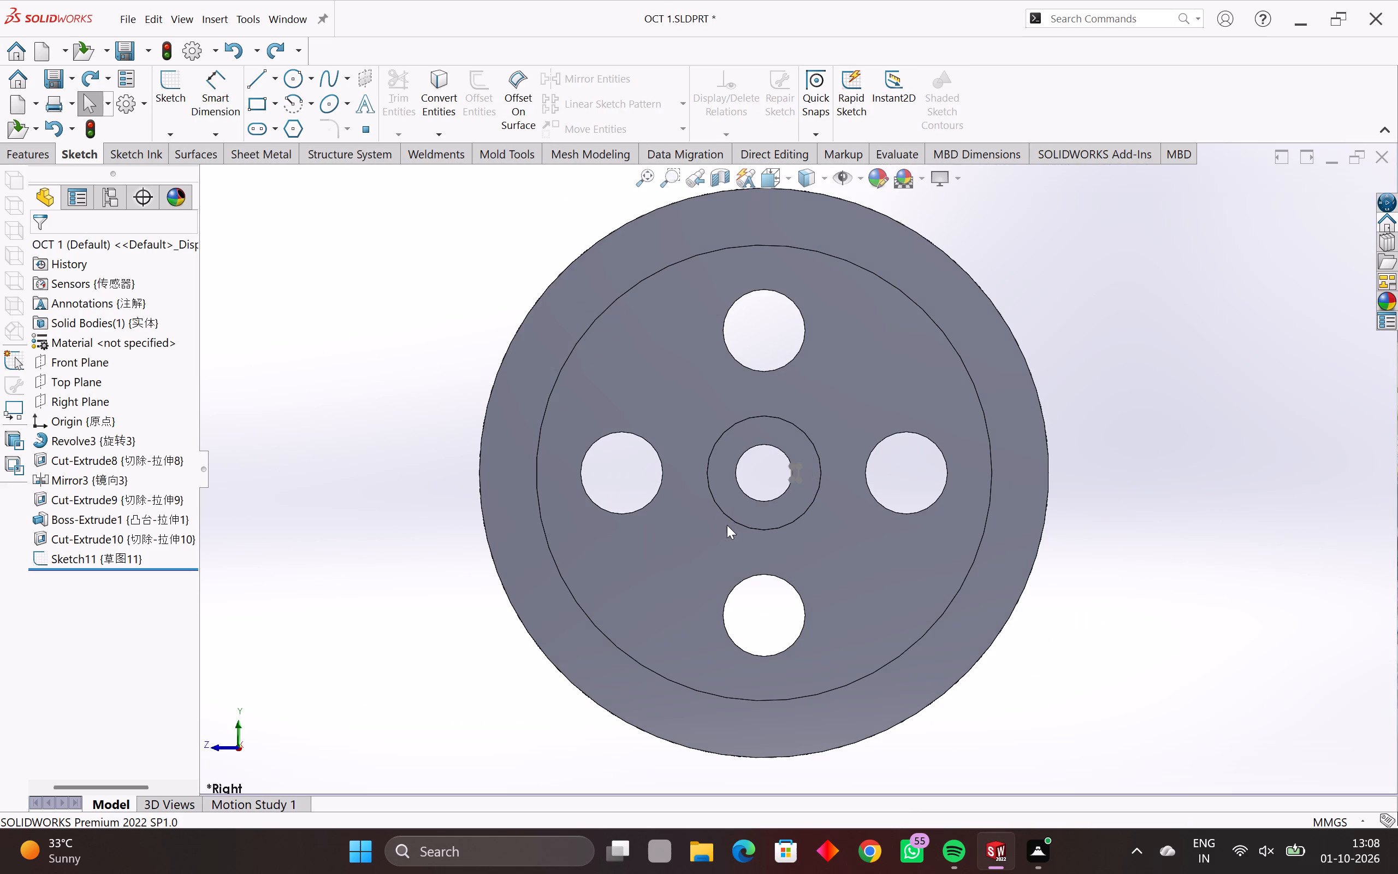
key("ctrl+y")
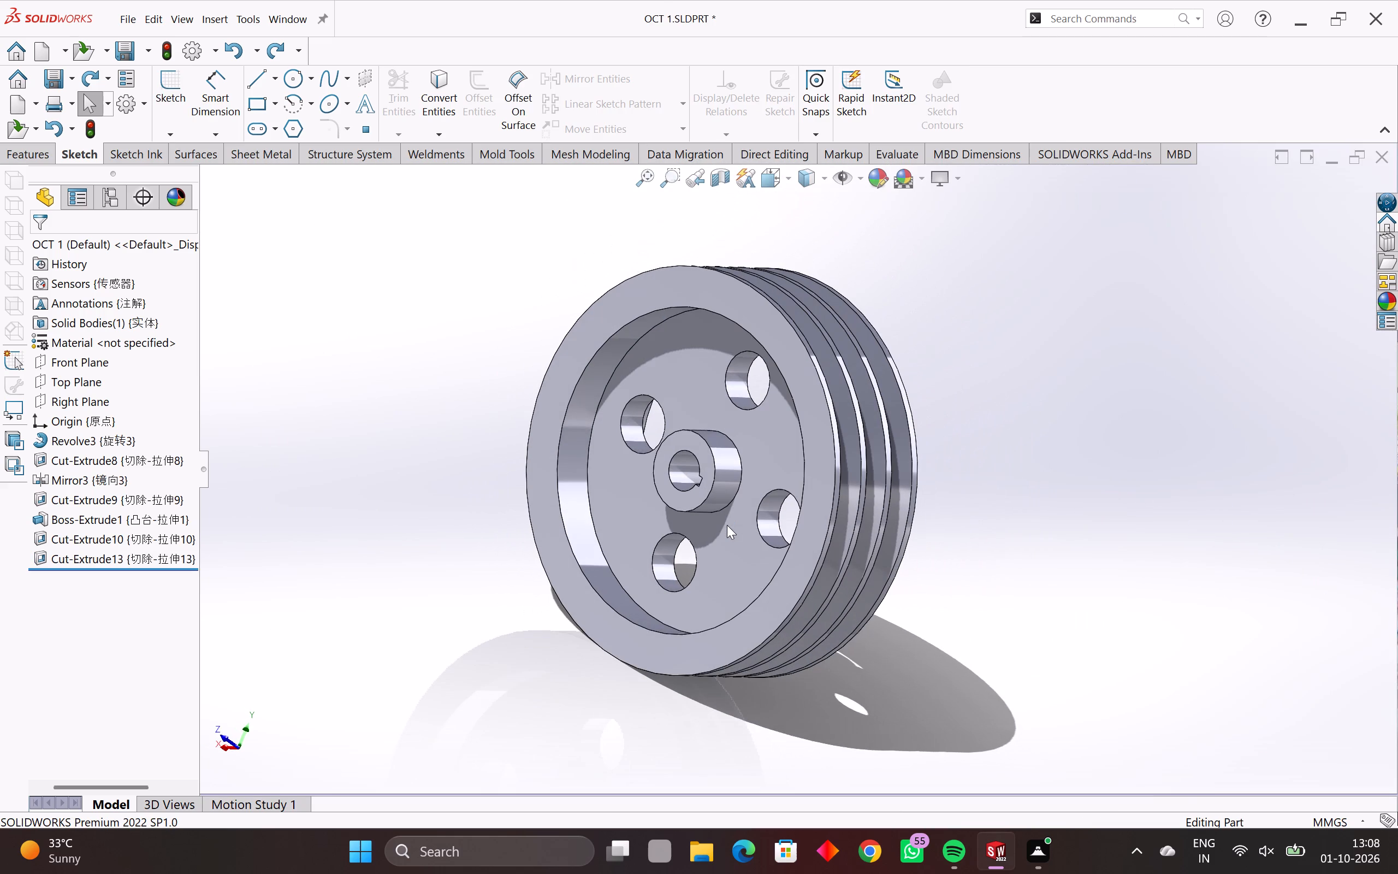
Examine the restored pulley from all sides, including the keyed bore, hub, web holes, recesses and rim grooves.
middle_click_drag(743, 500, 558, 534)
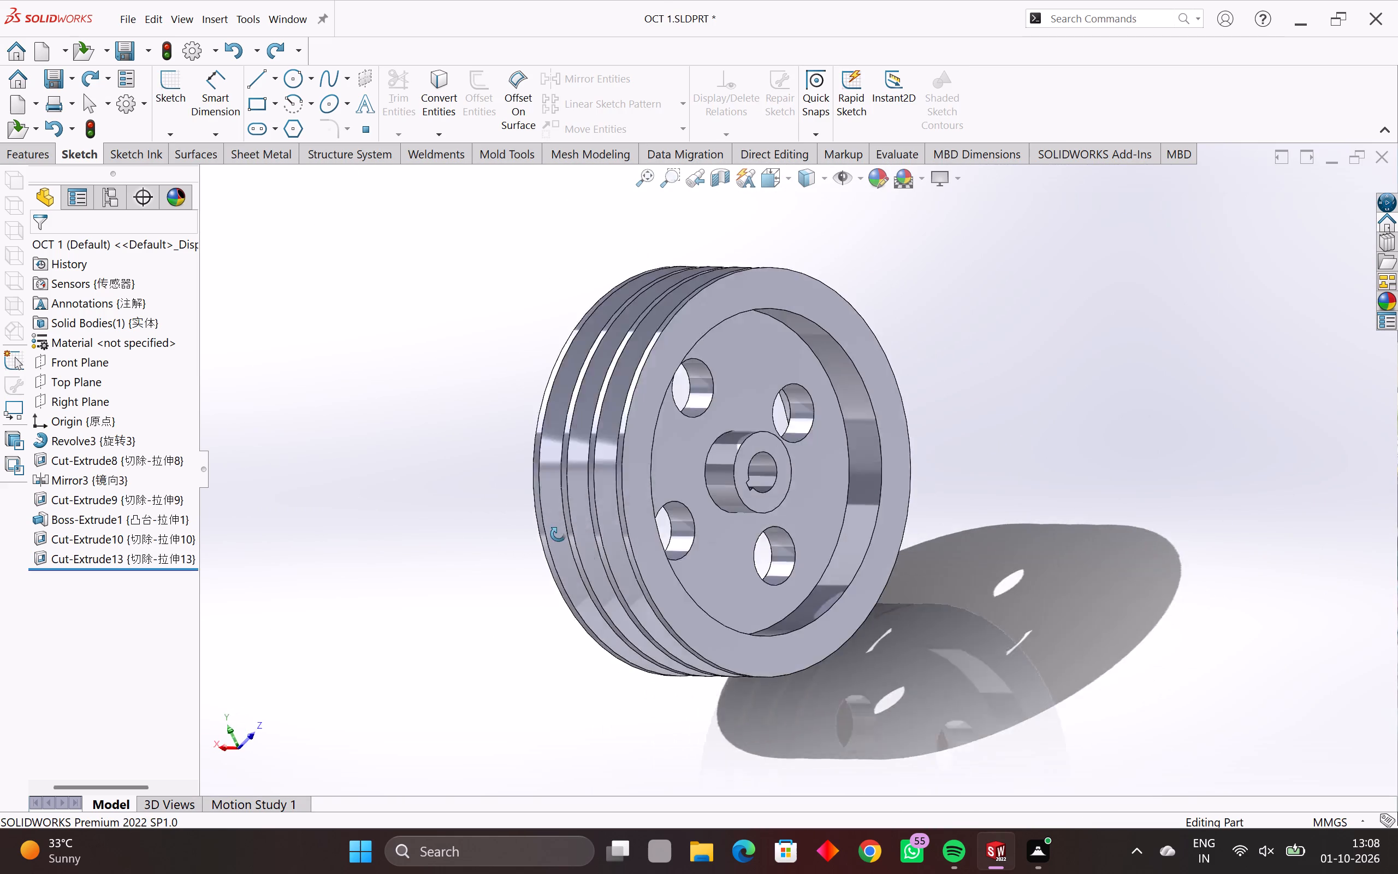
middle_click_drag(558, 534, 689, 482)
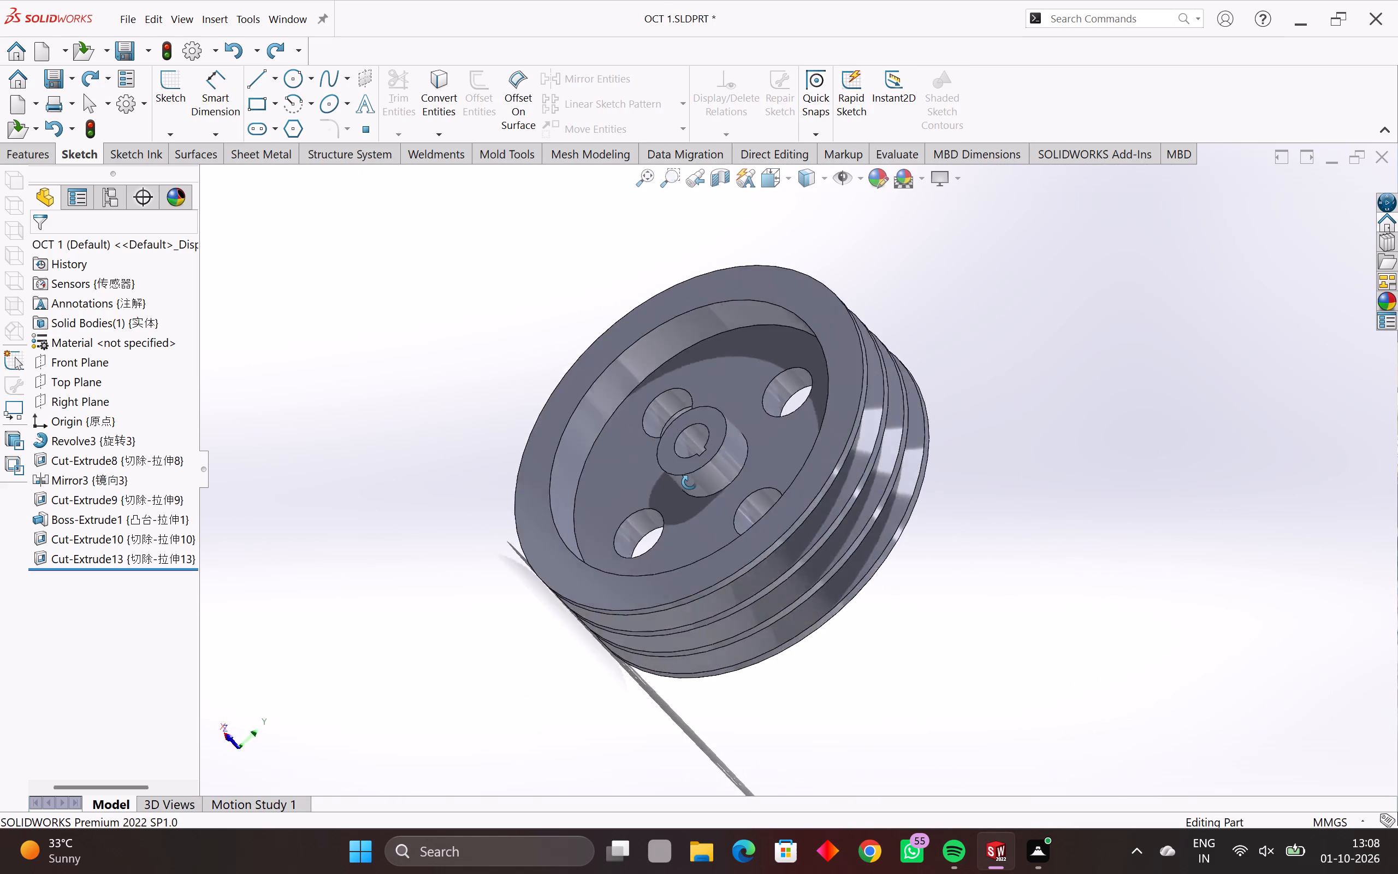
middle_click_drag(689, 482, 1058, 476)
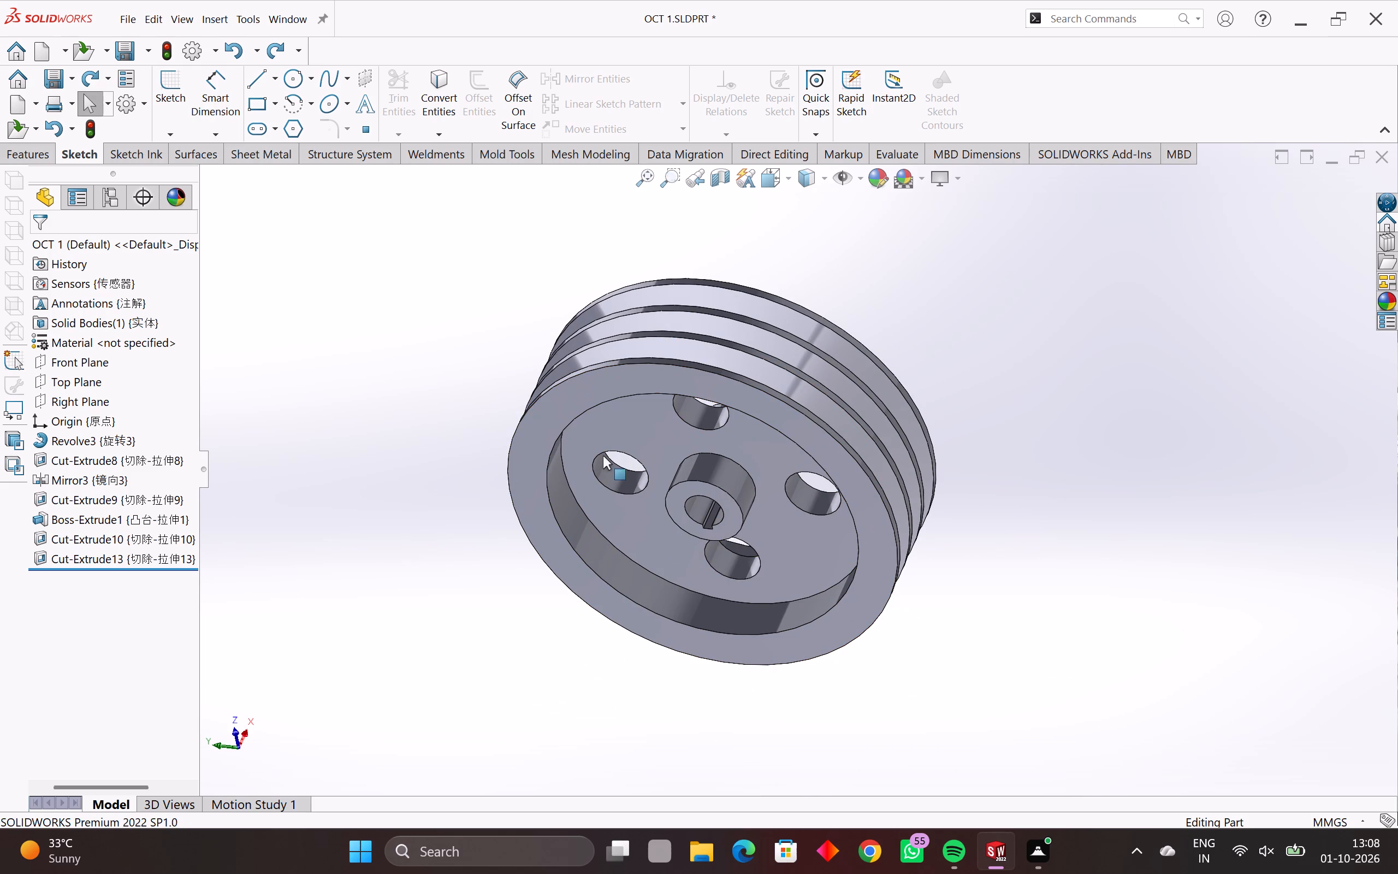
middle_click_drag(603, 456, 437, 748)
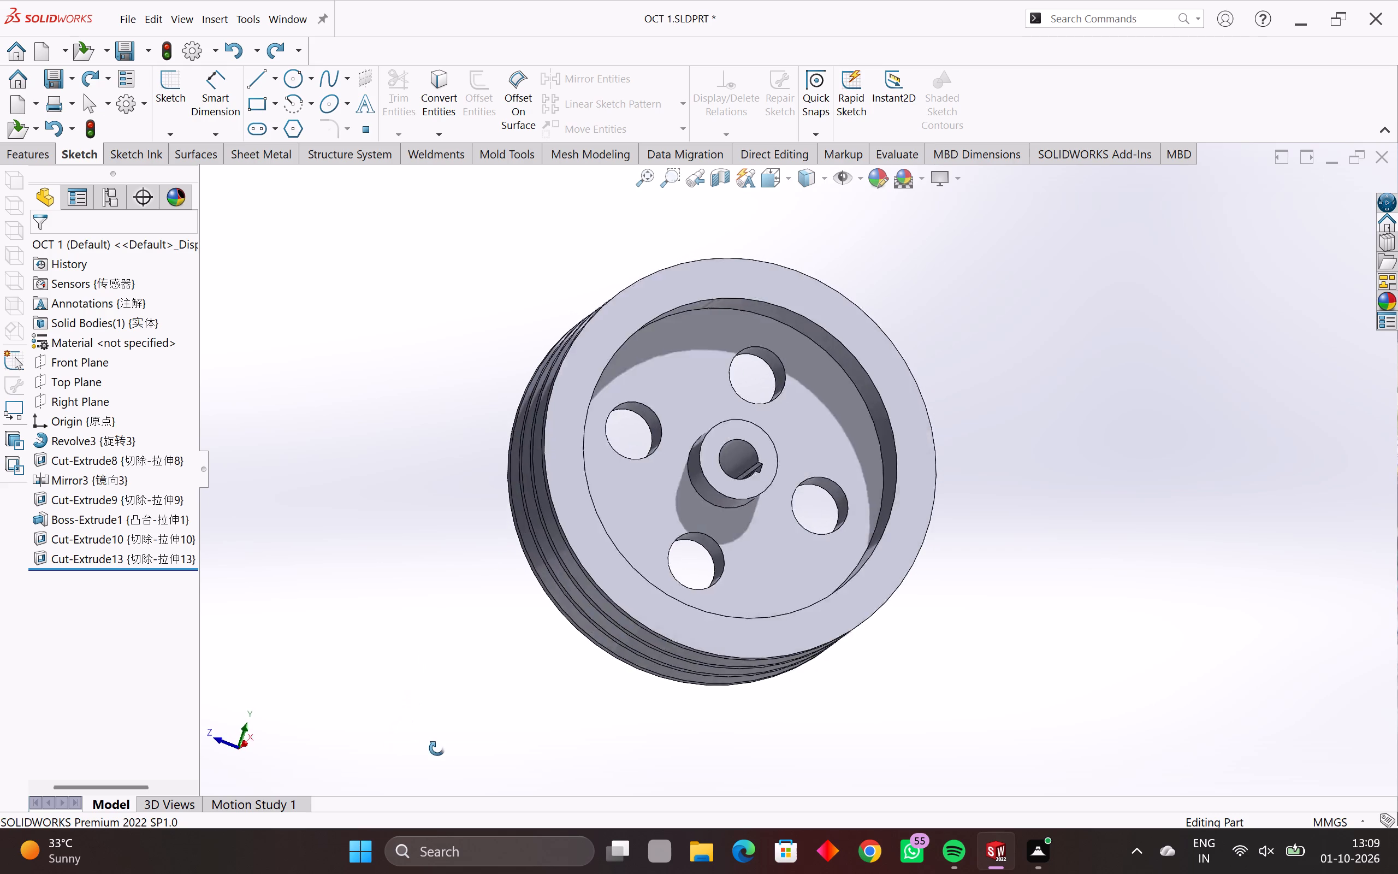
middle_click_drag(437, 748, 487, 765)
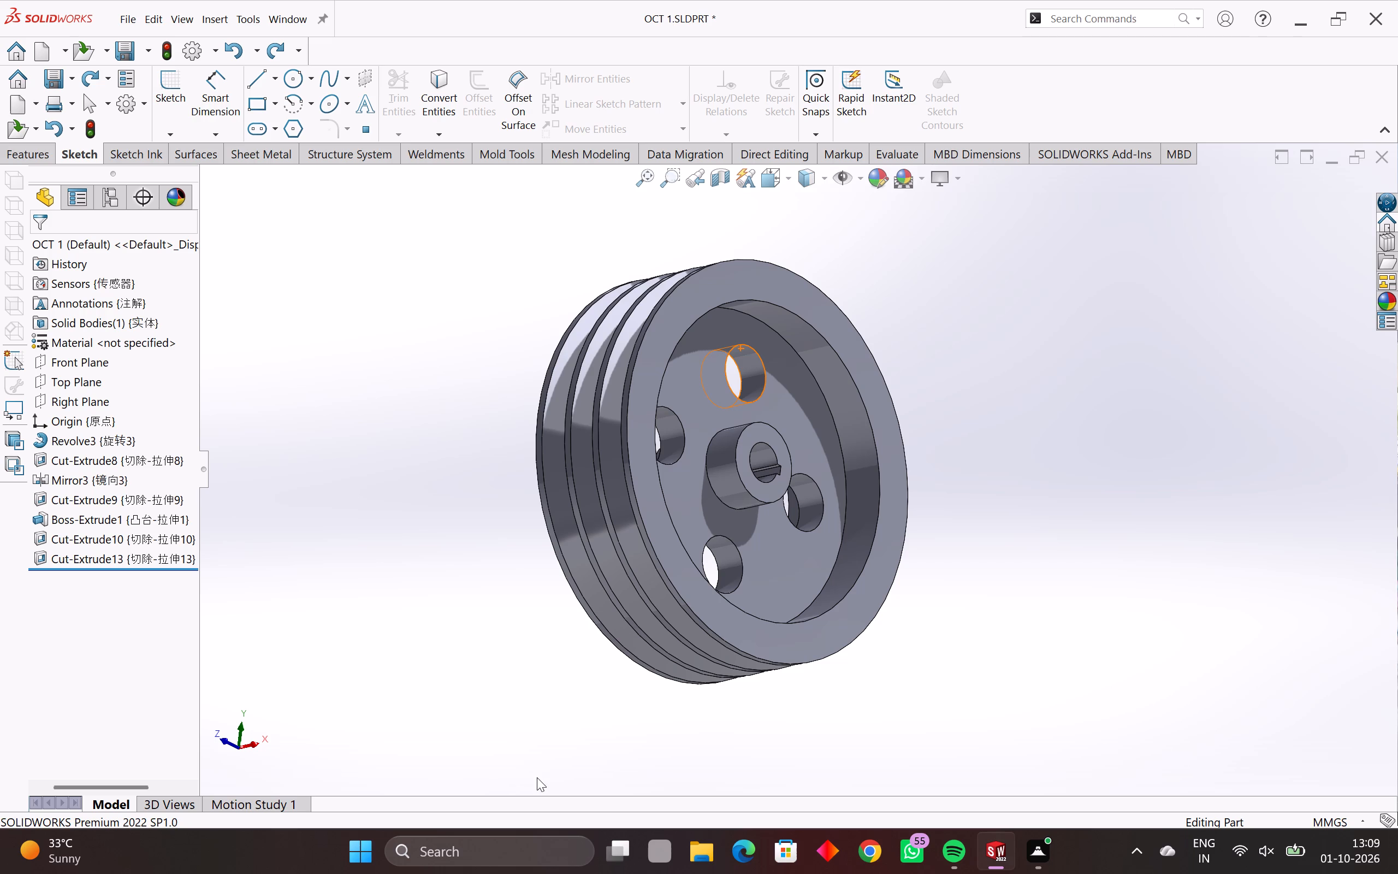
middle_click_drag(695, 534, 774, 730)
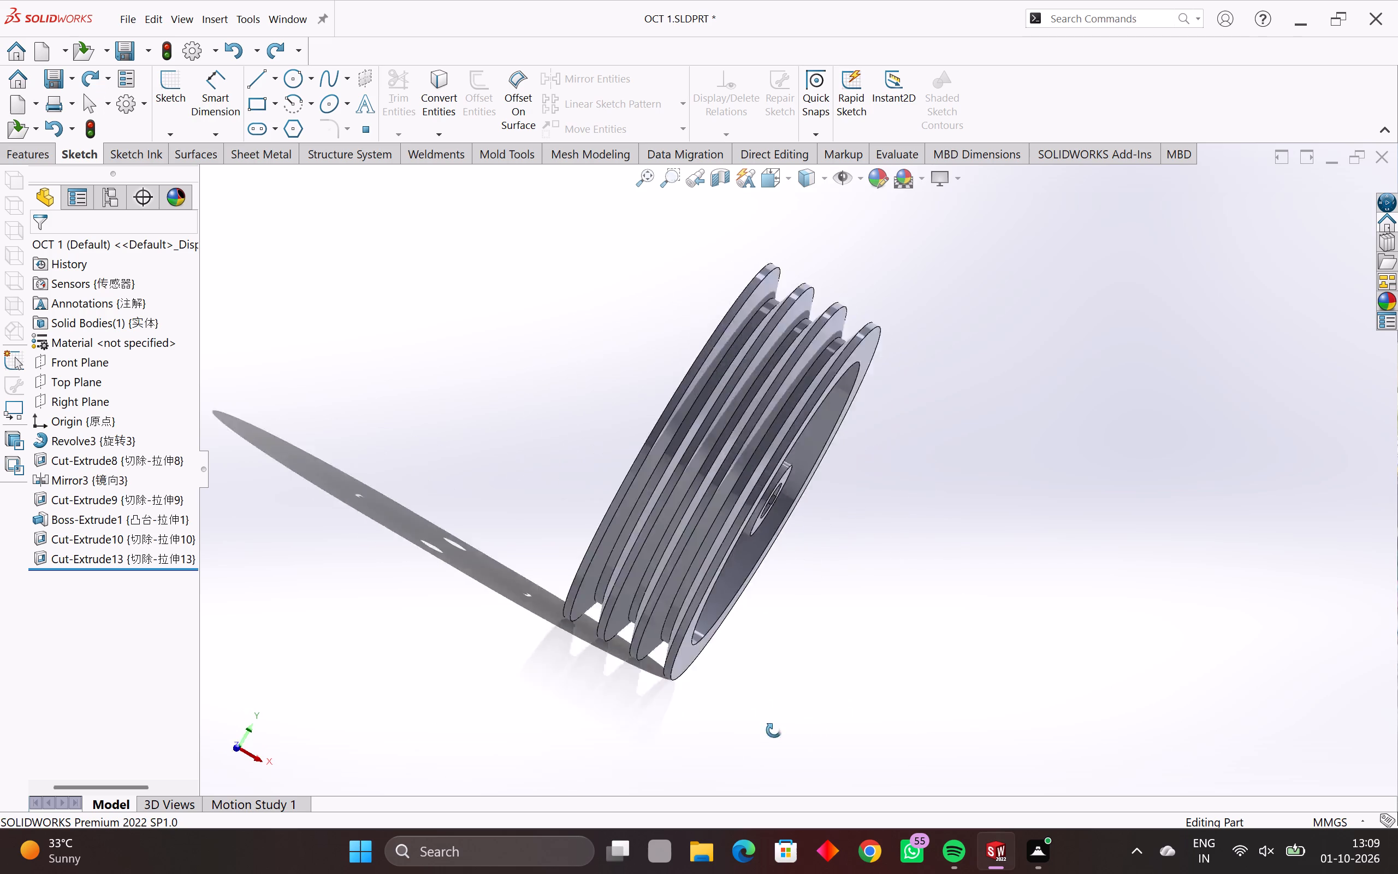
middle_click_drag(774, 730, 783, 734)
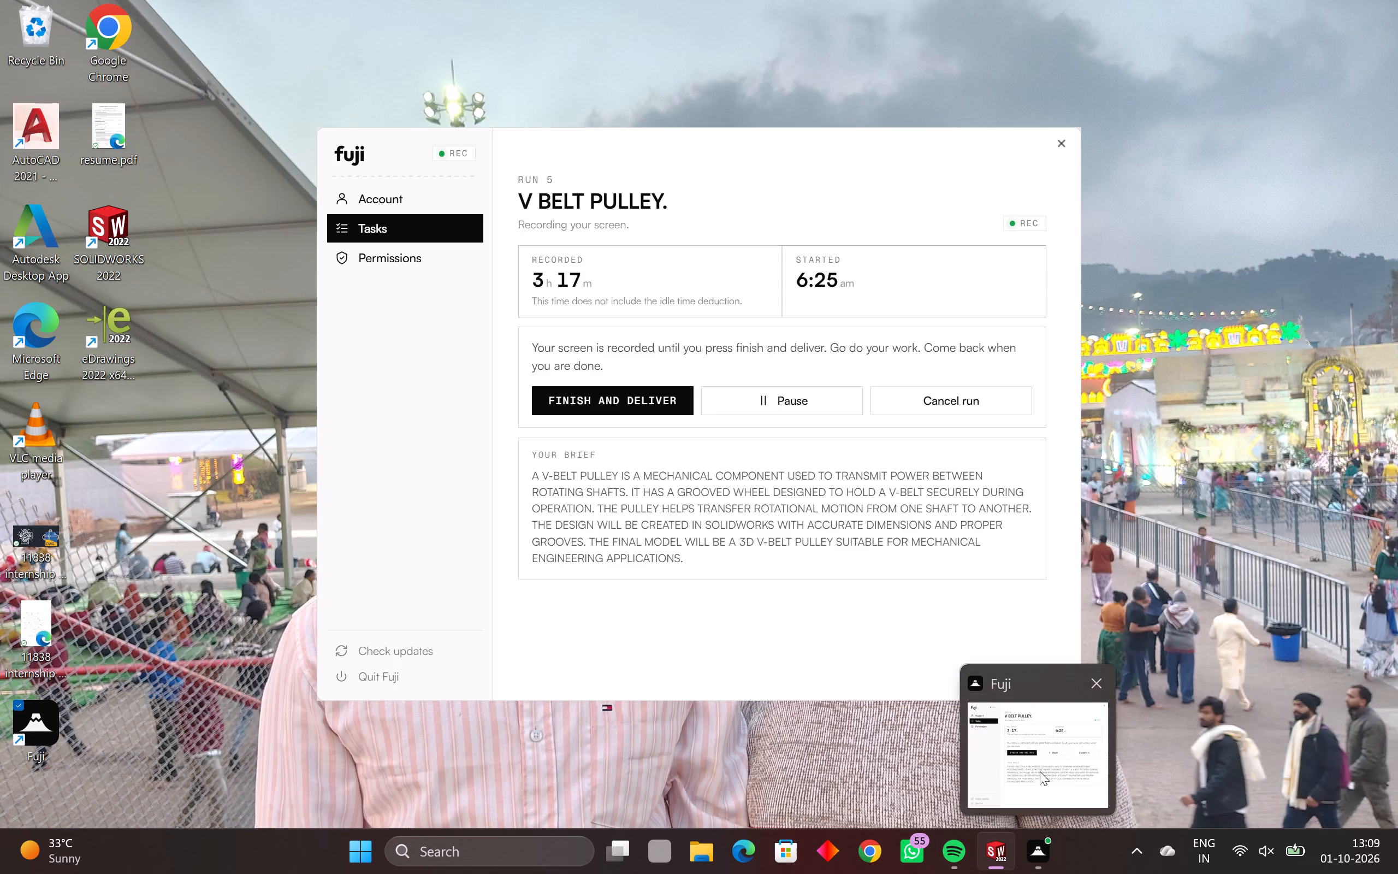
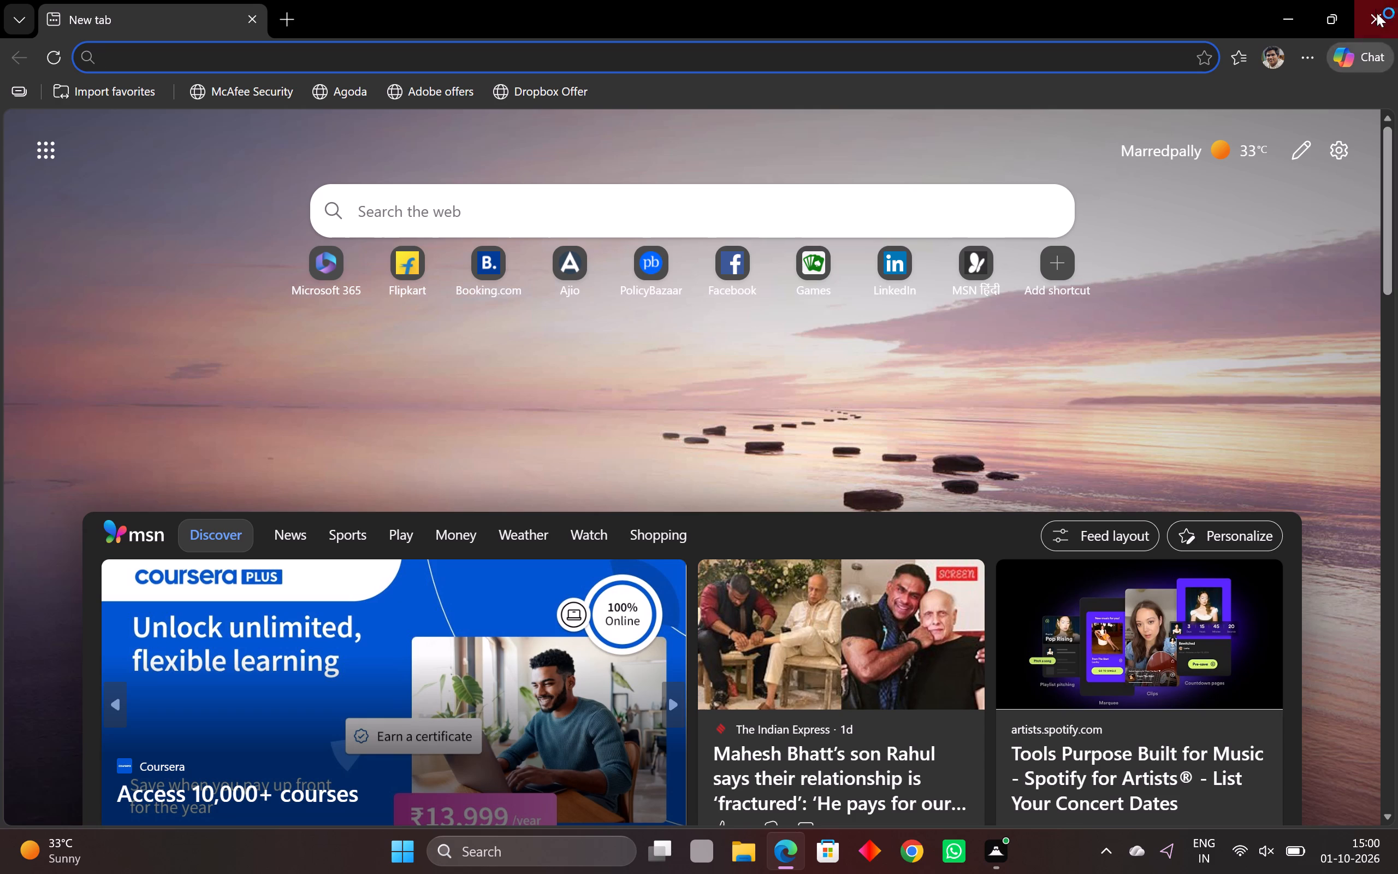
Close the Microsoft Edge window showing the new tab page.
left_click(1376, 7)
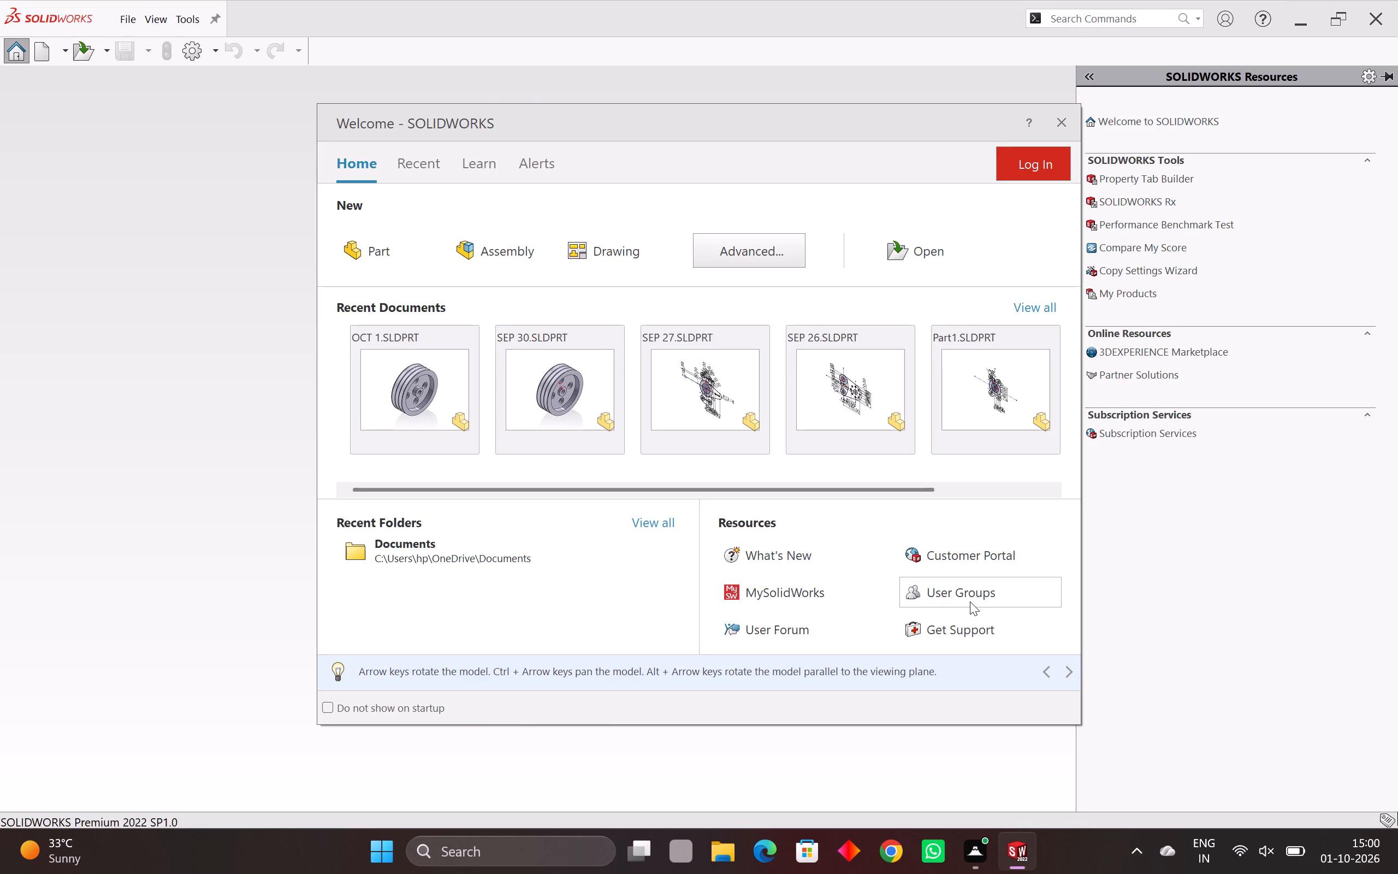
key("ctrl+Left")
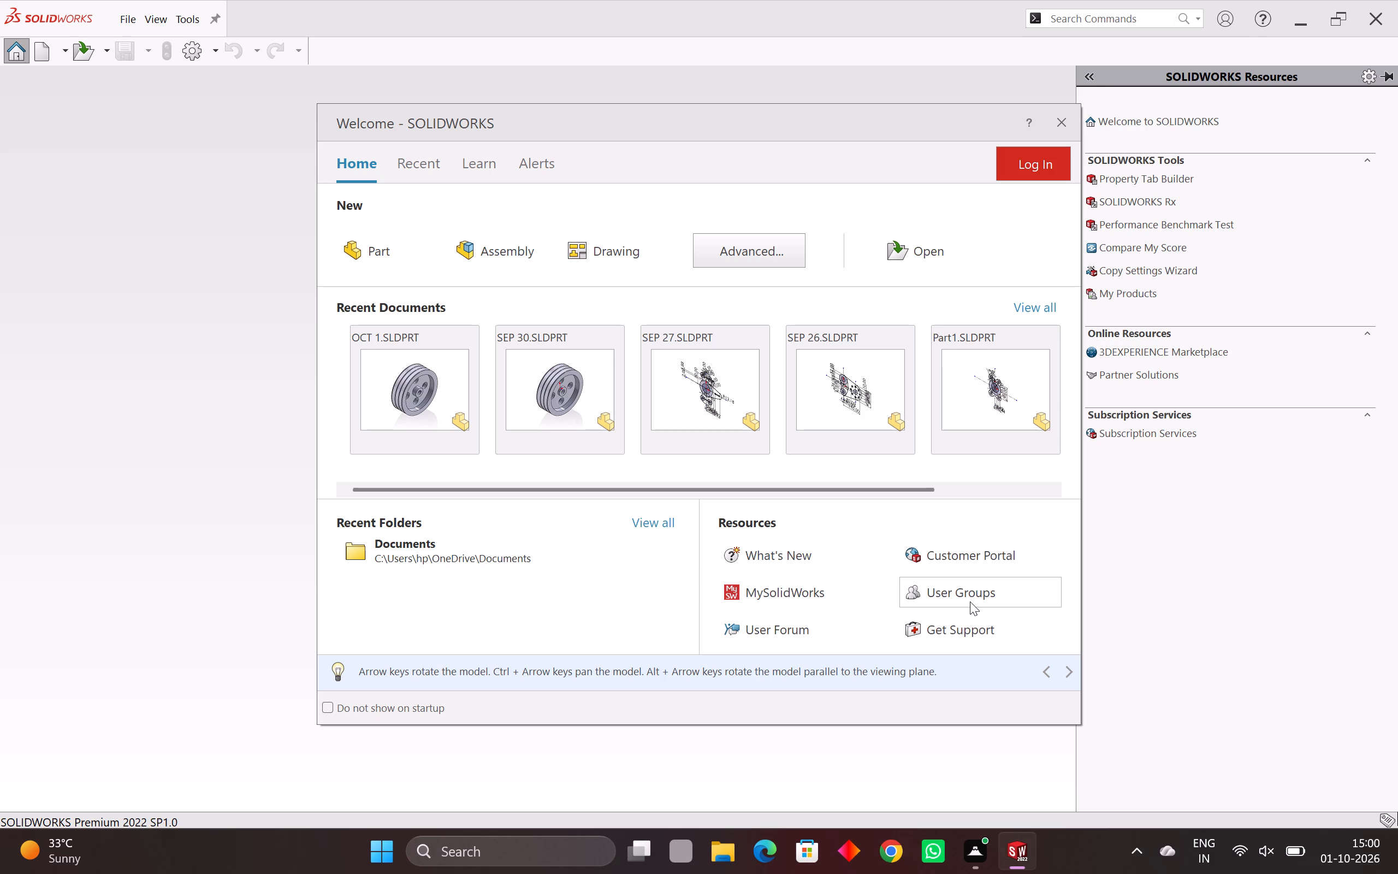
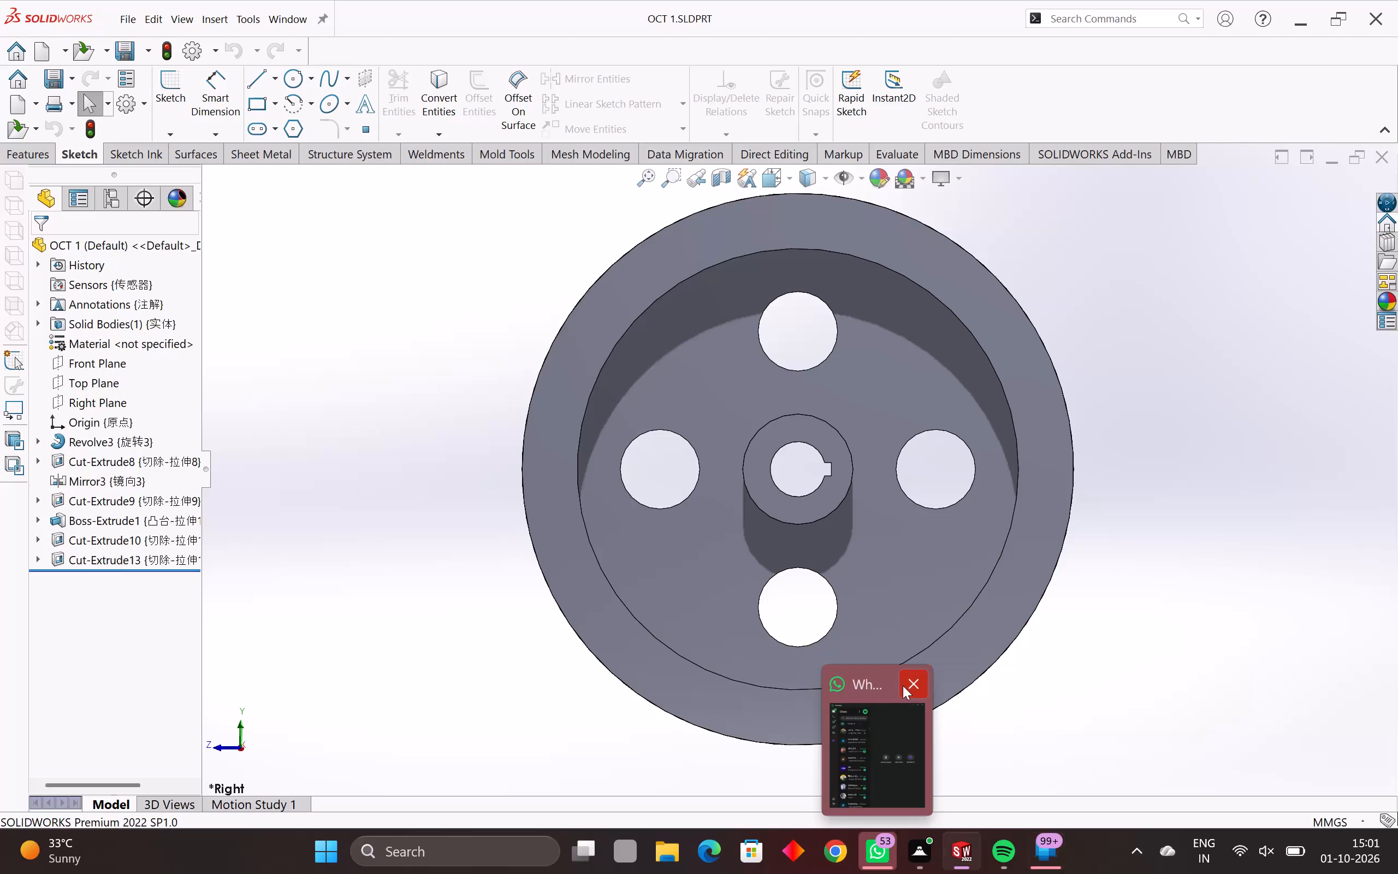
Close the WhatsApp window.
left_click(907, 682)
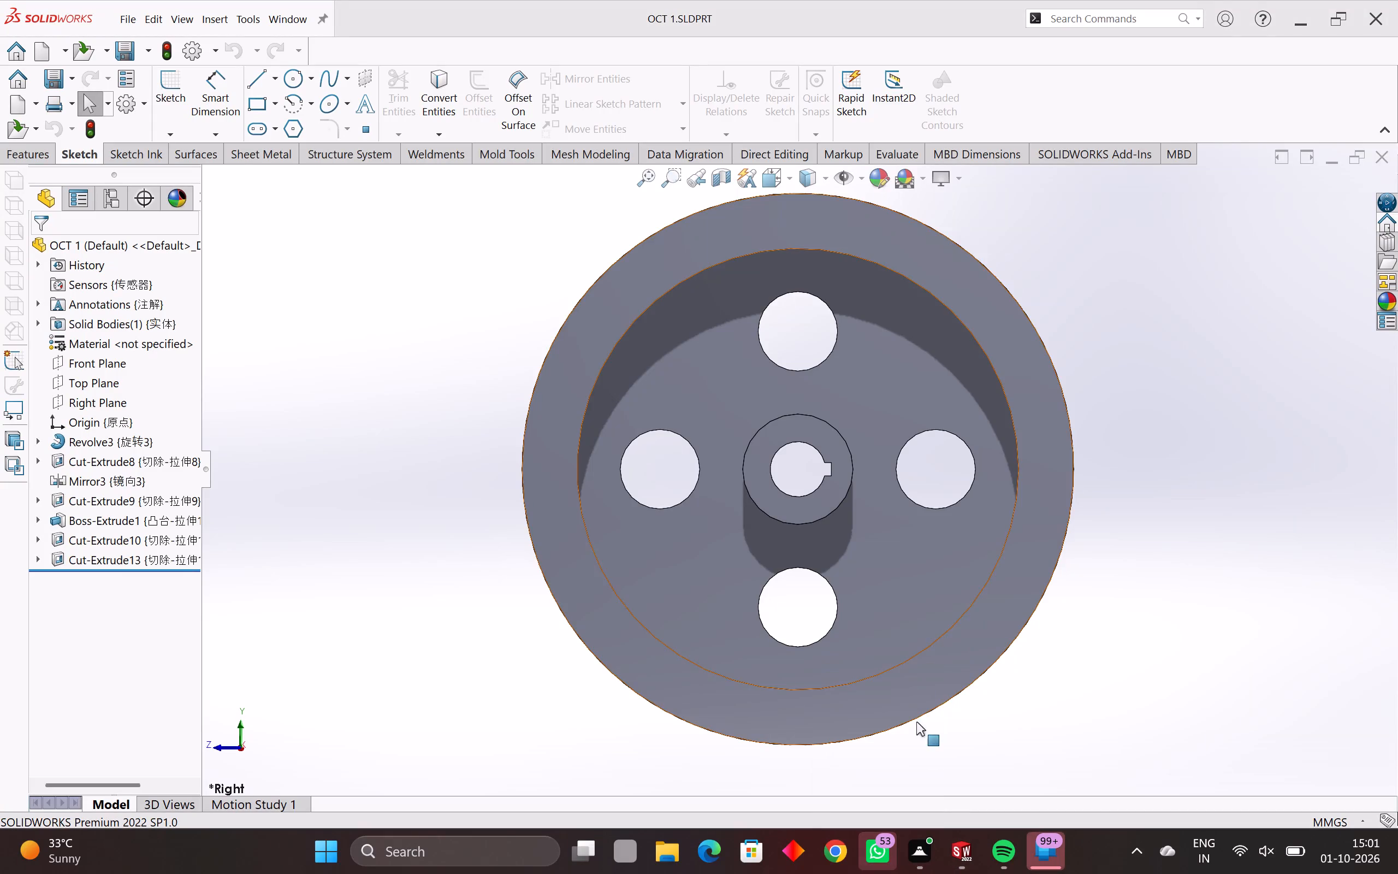
Examine the pulley from all sides, including its rim grooves, recessed web, four round holes, central hub and keyway.
middle_click_drag(860, 547, 567, 579)
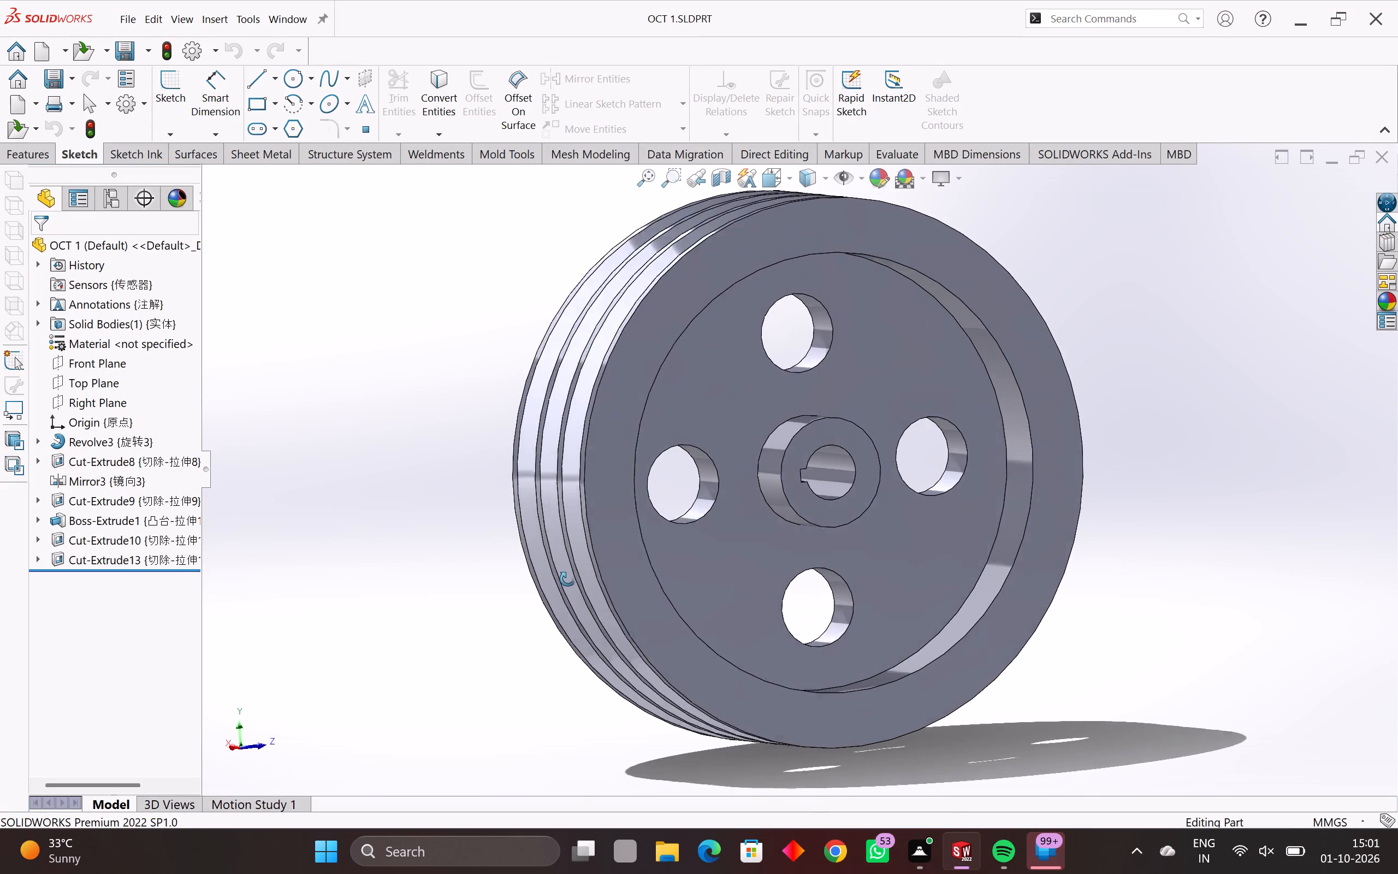
middle_click_drag(567, 579, 532, 487)
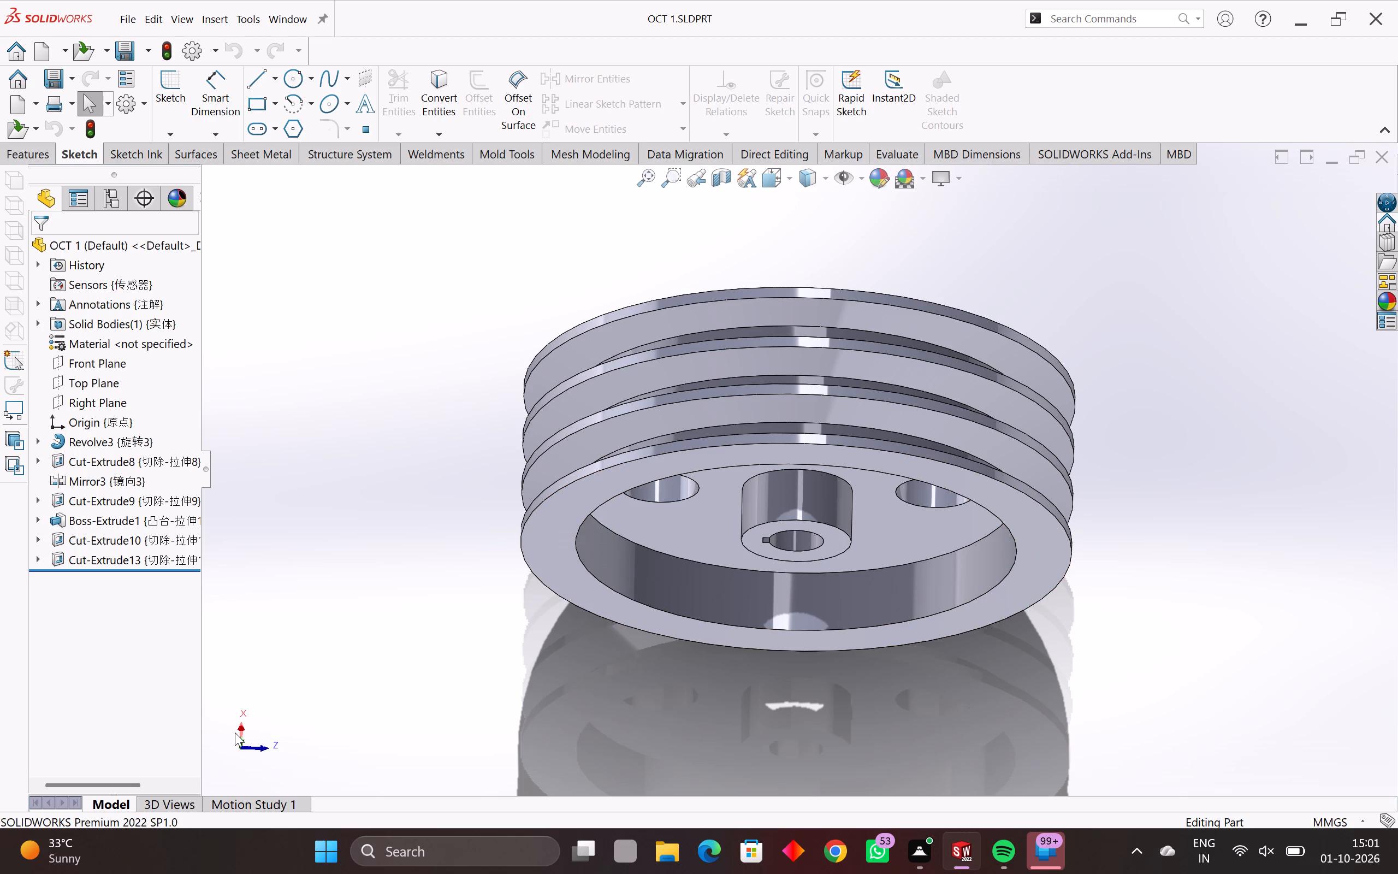
middle_click_drag(949, 355, 799, 422)
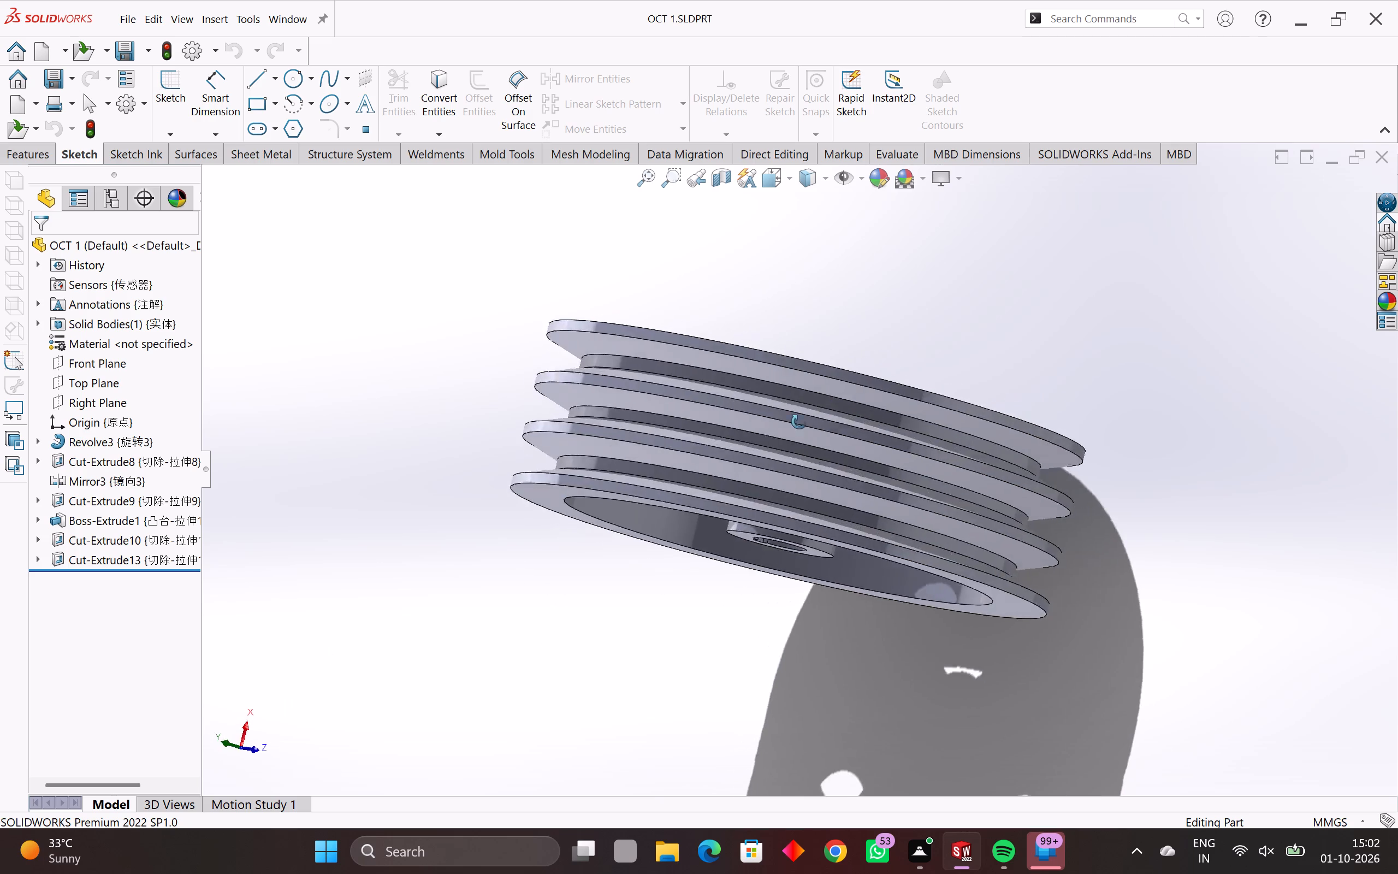
middle_click_drag(799, 422, 693, 539)
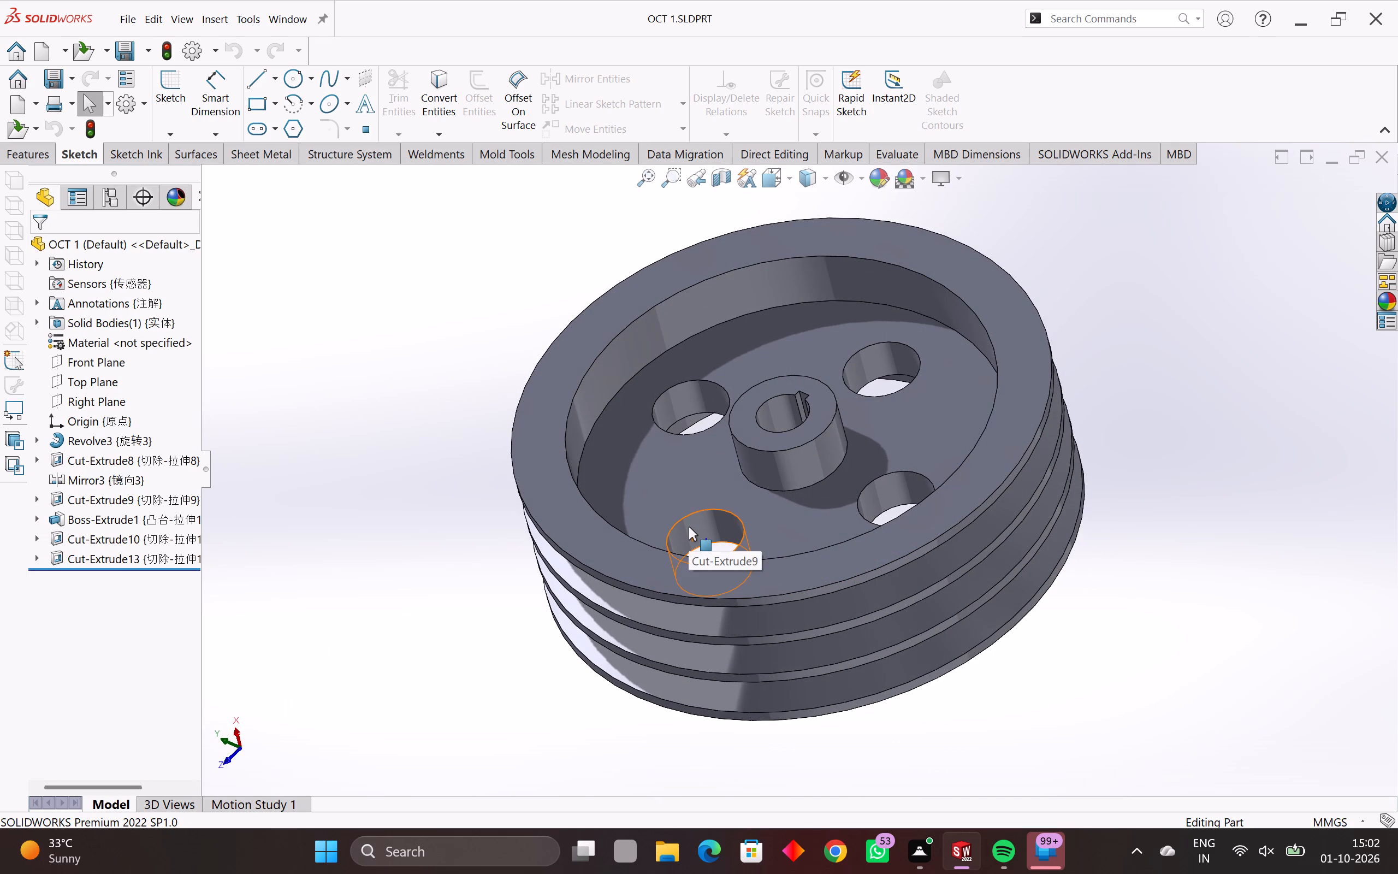
middle_click_drag(689, 527, 406, 624)
middle_click_drag(703, 572, 534, 553)
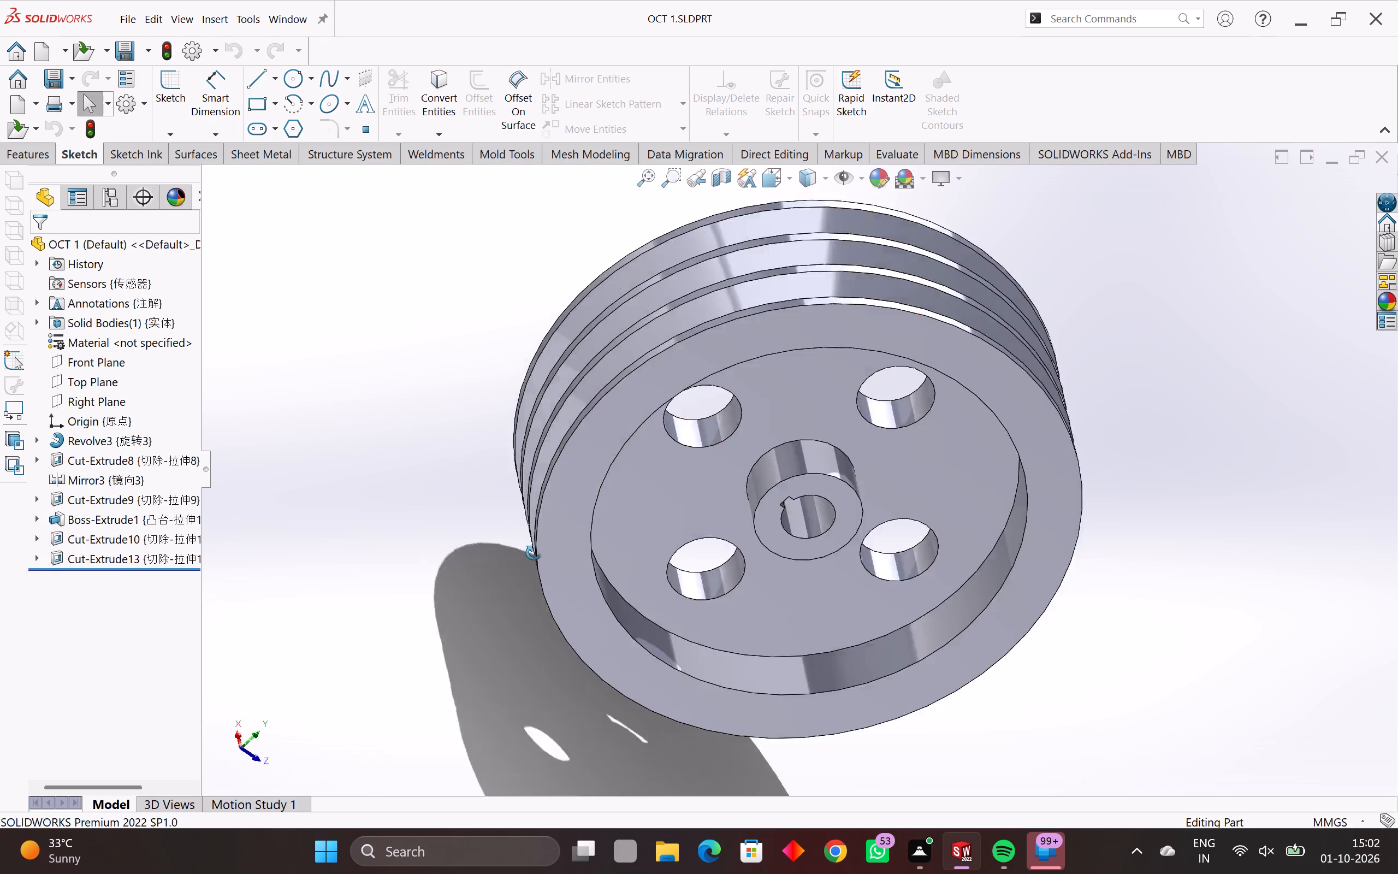
middle_click_drag(534, 553, 115, 599)
scroll(801, 587, "down", 1)
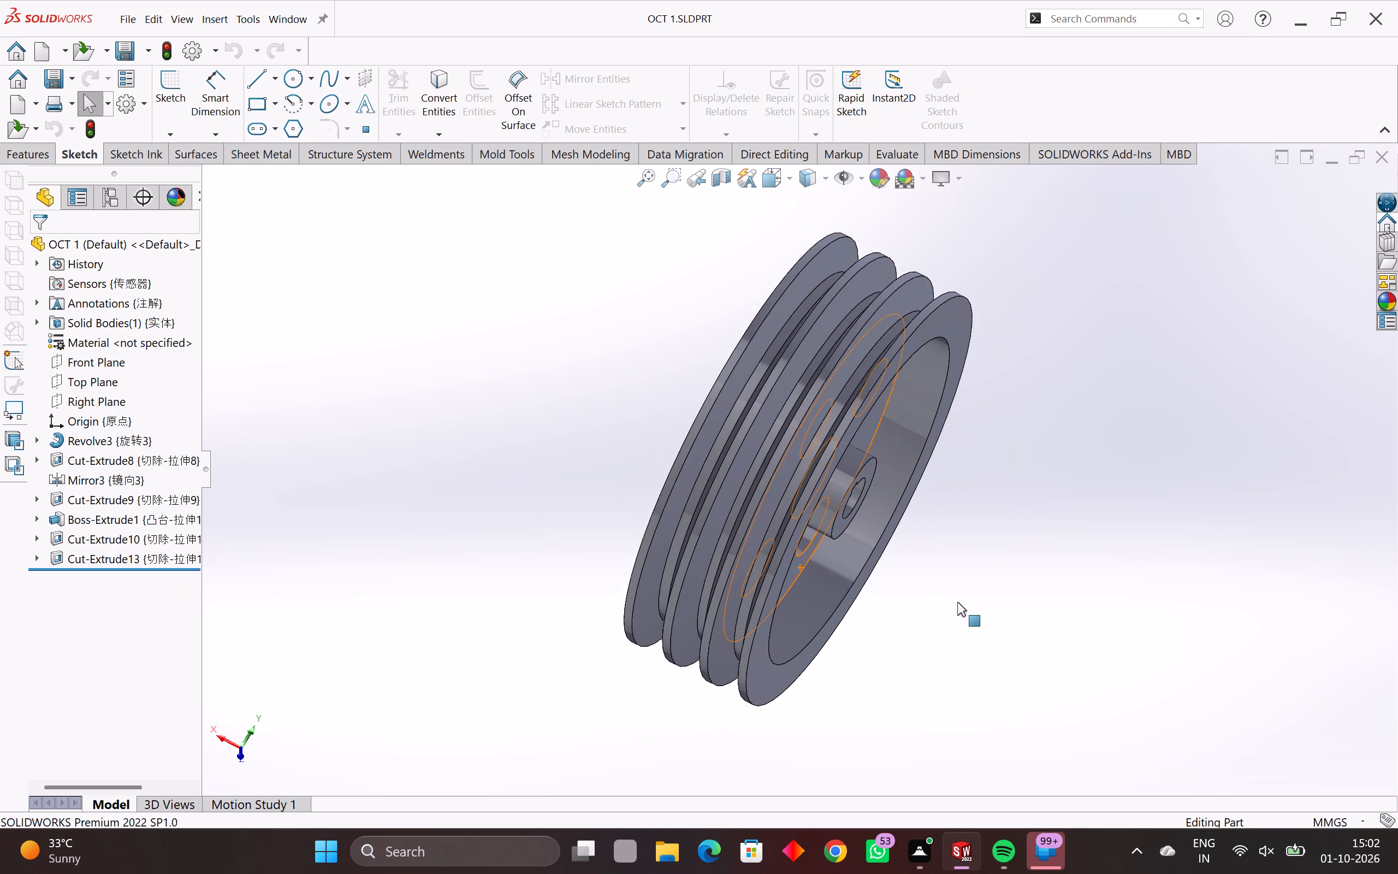
middle_click_drag(957, 602, 727, 479)
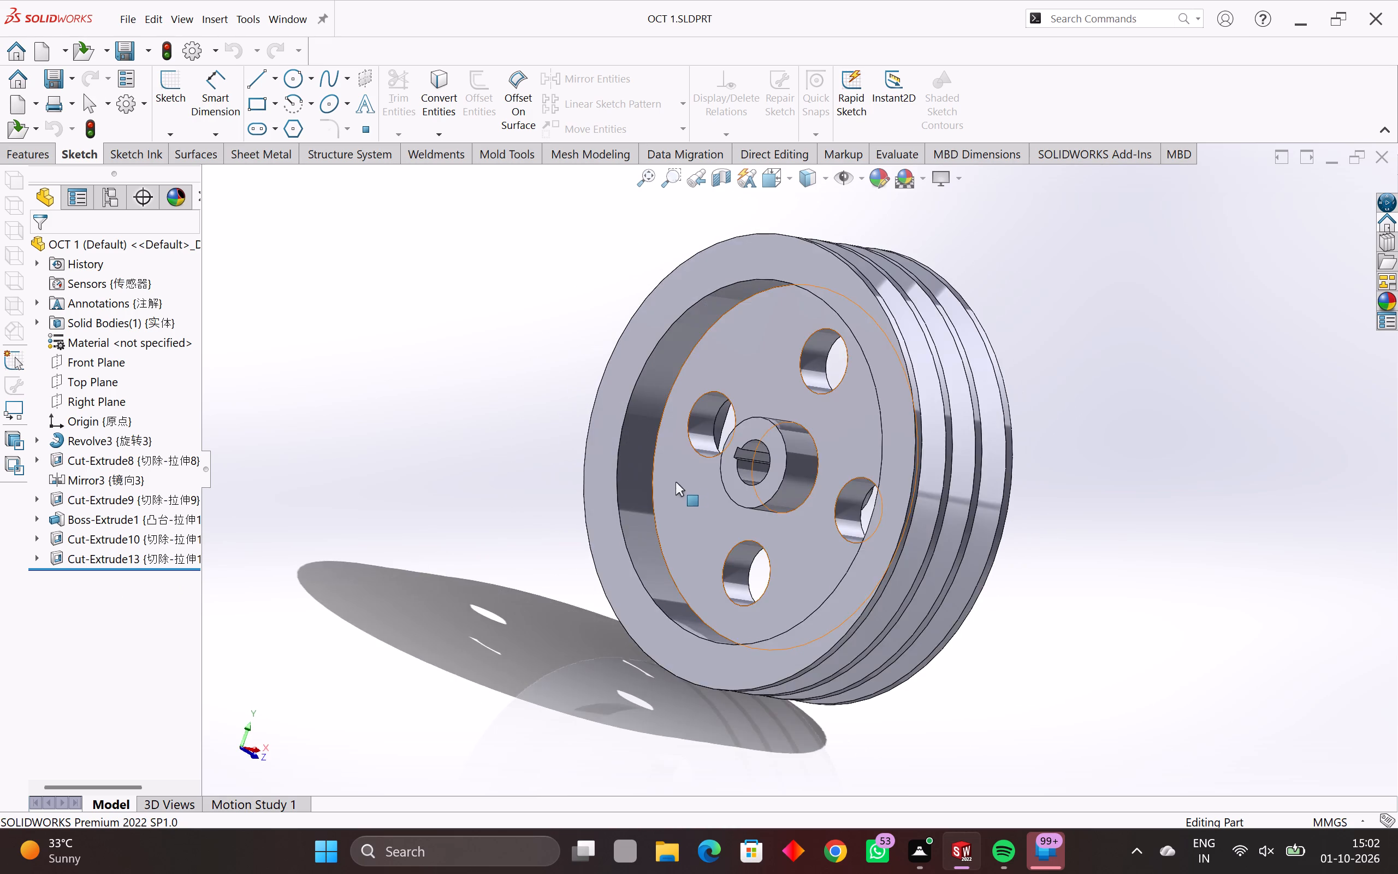
middle_click_drag(611, 481, 425, 442)
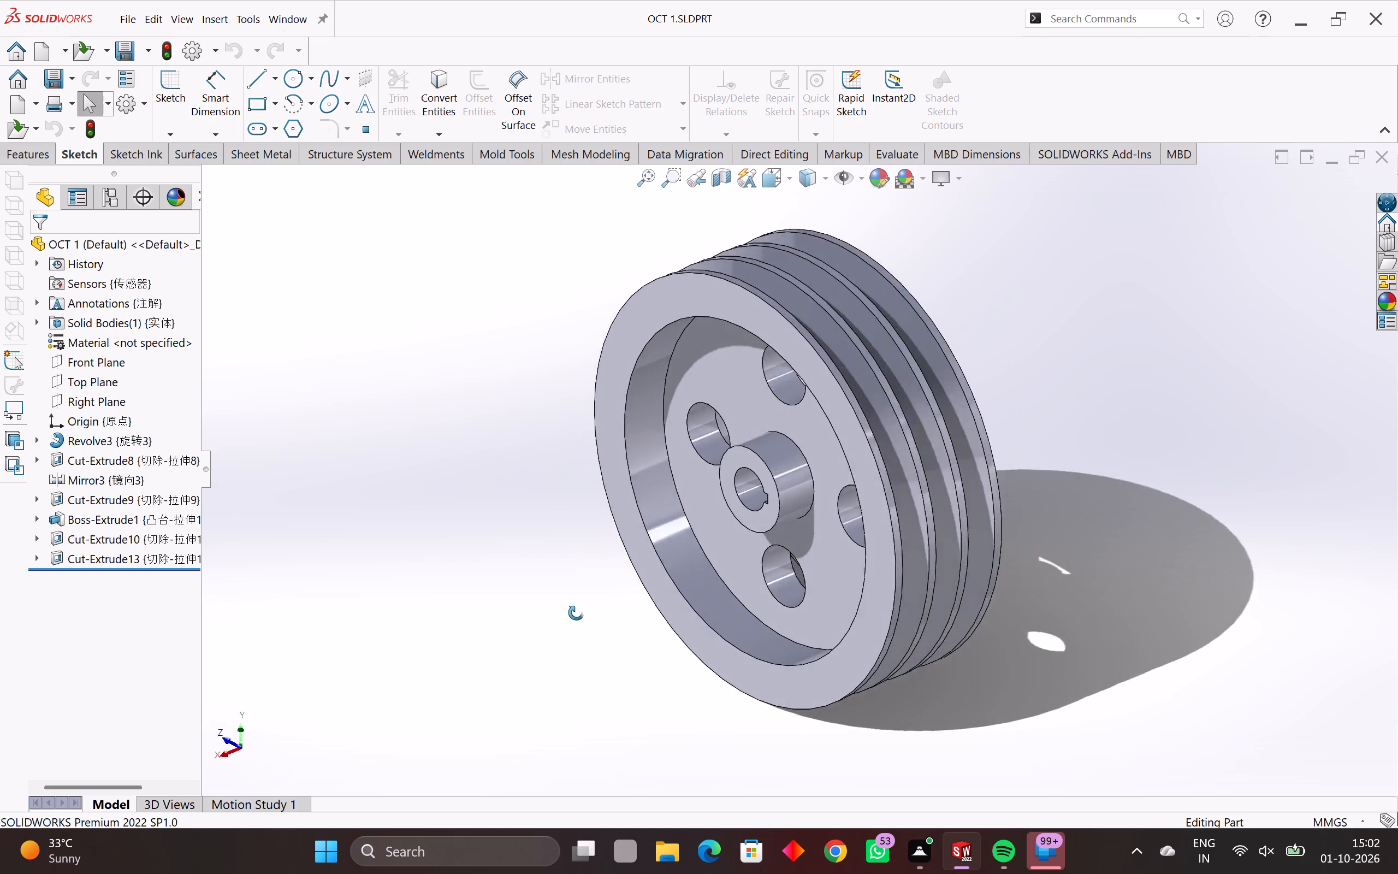
middle_click_drag(576, 613, 821, 571)
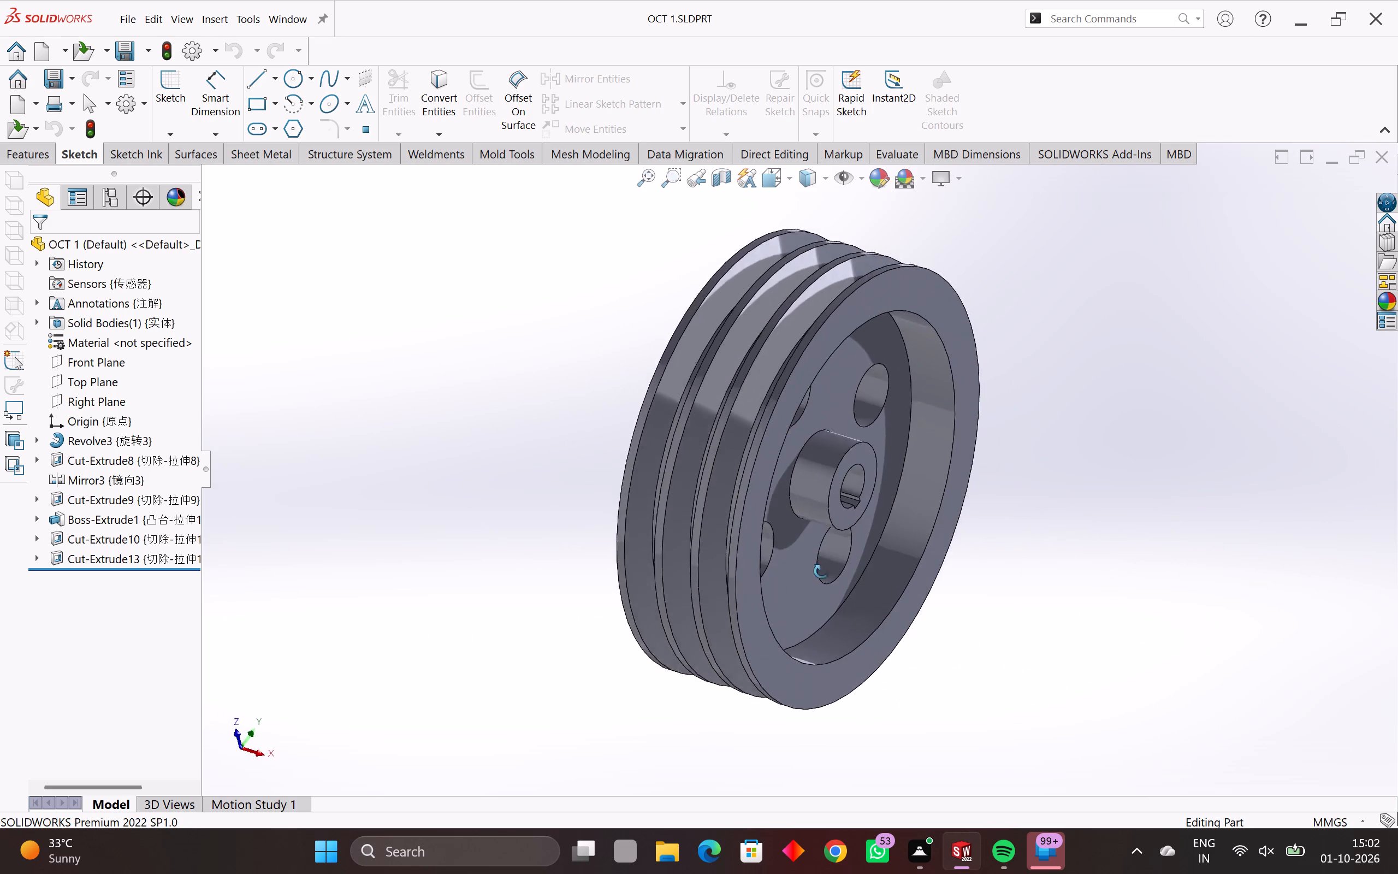
middle_click_drag(821, 571, 545, 660)
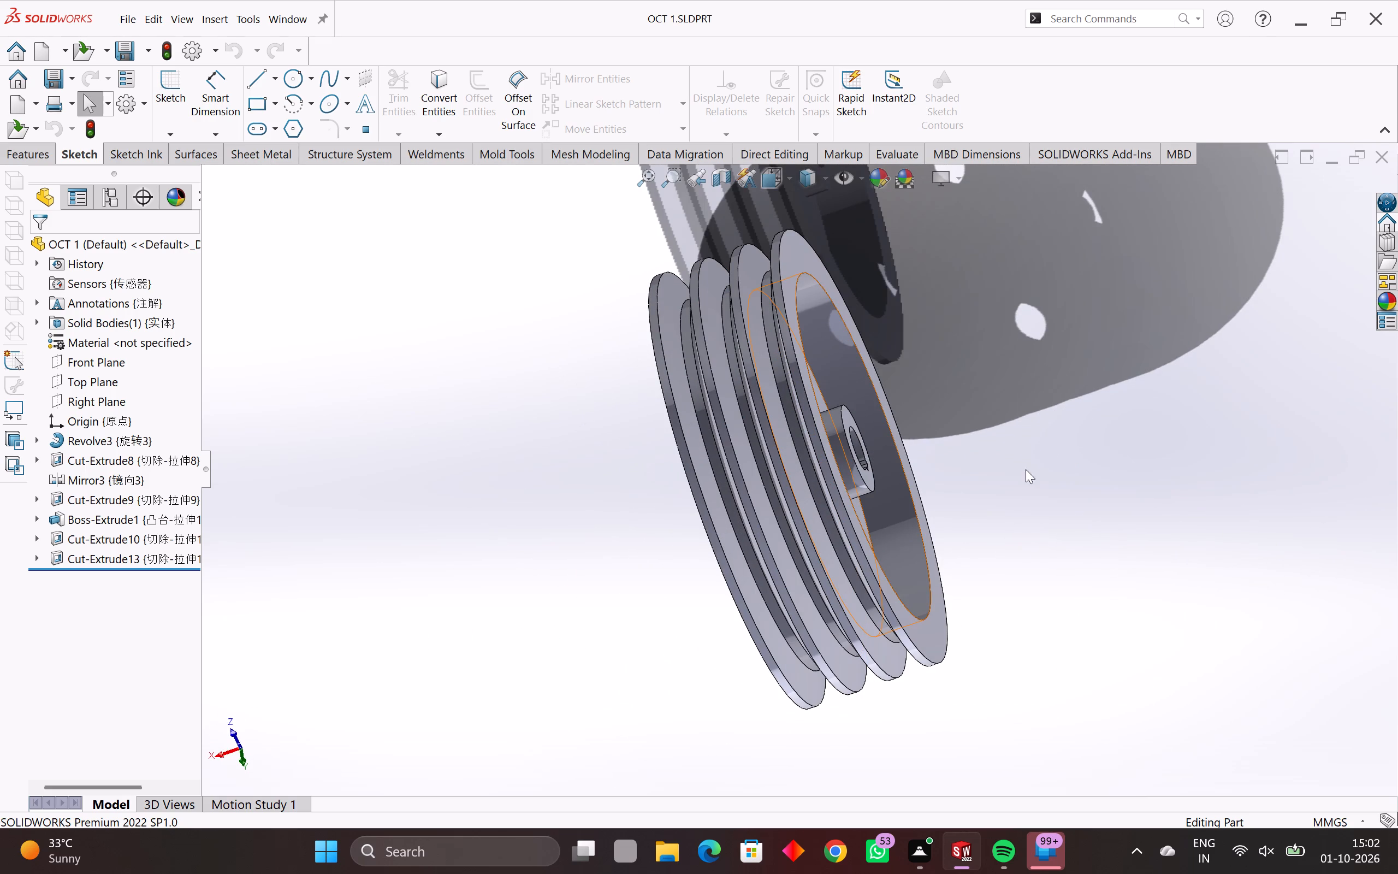
middle_click_drag(919, 477, 668, 590)
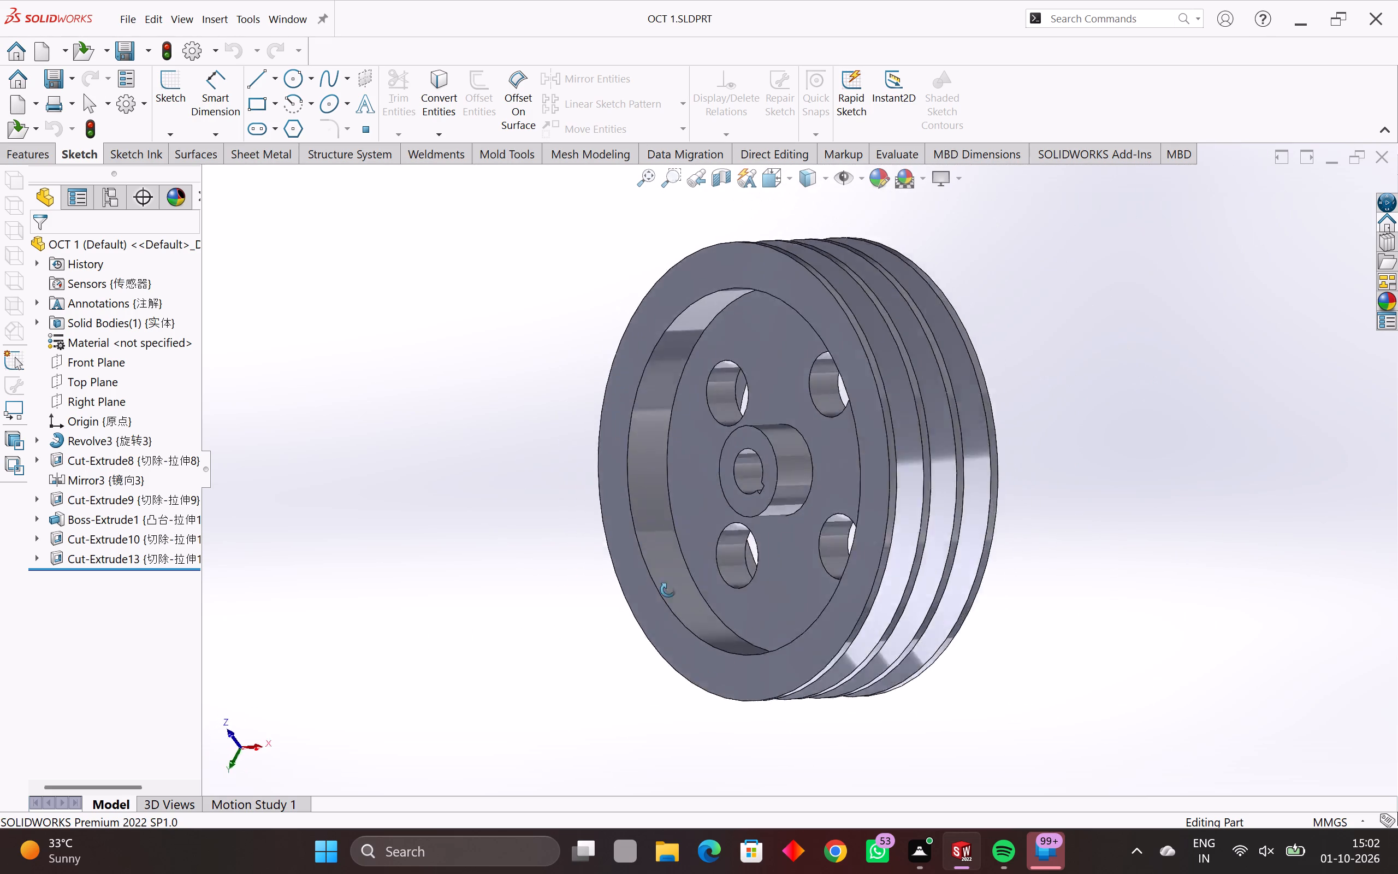
middle_click_drag(668, 590, 369, 682)
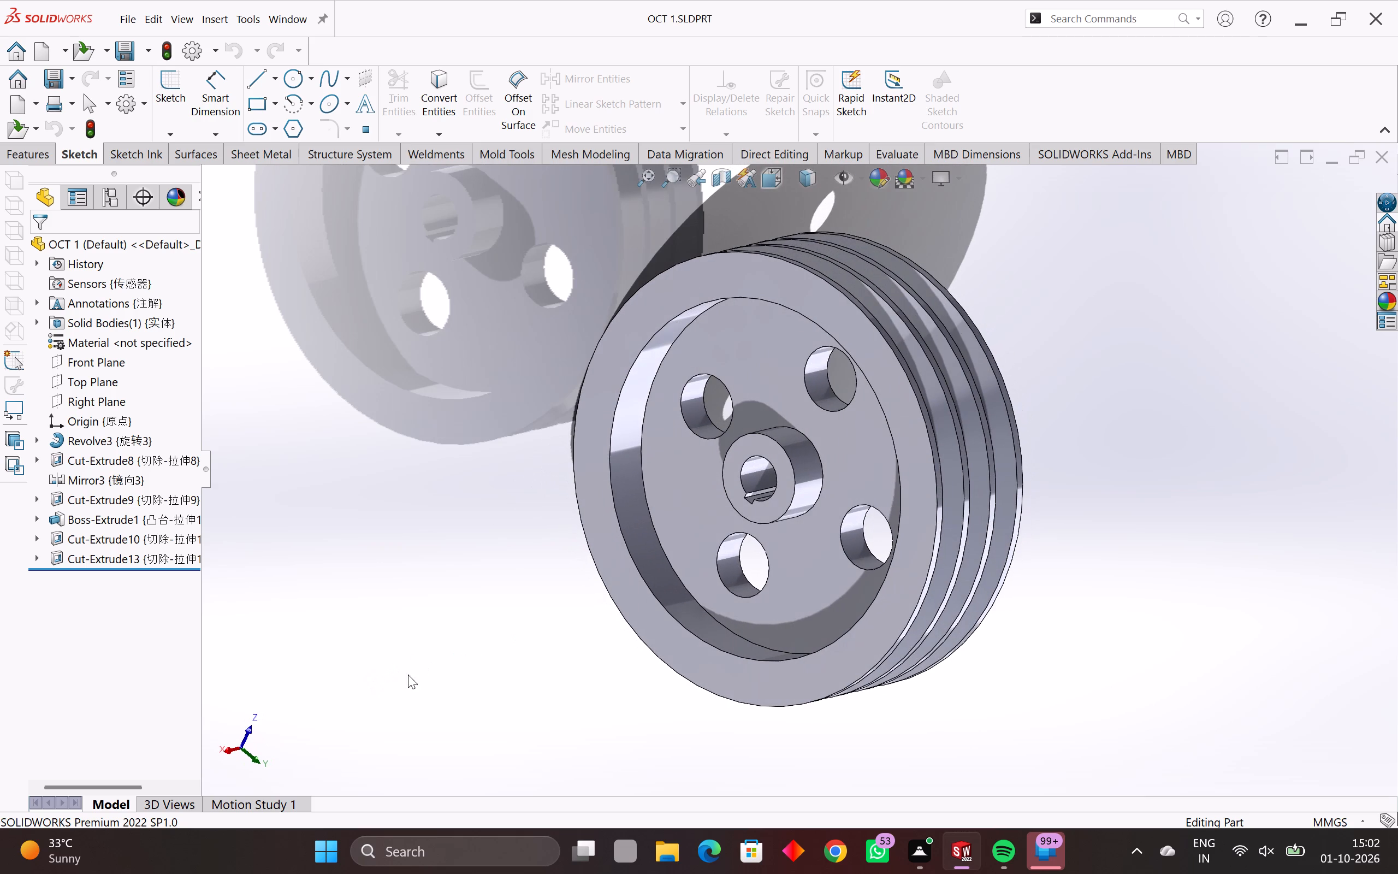
middle_click_drag(718, 552, 507, 690)
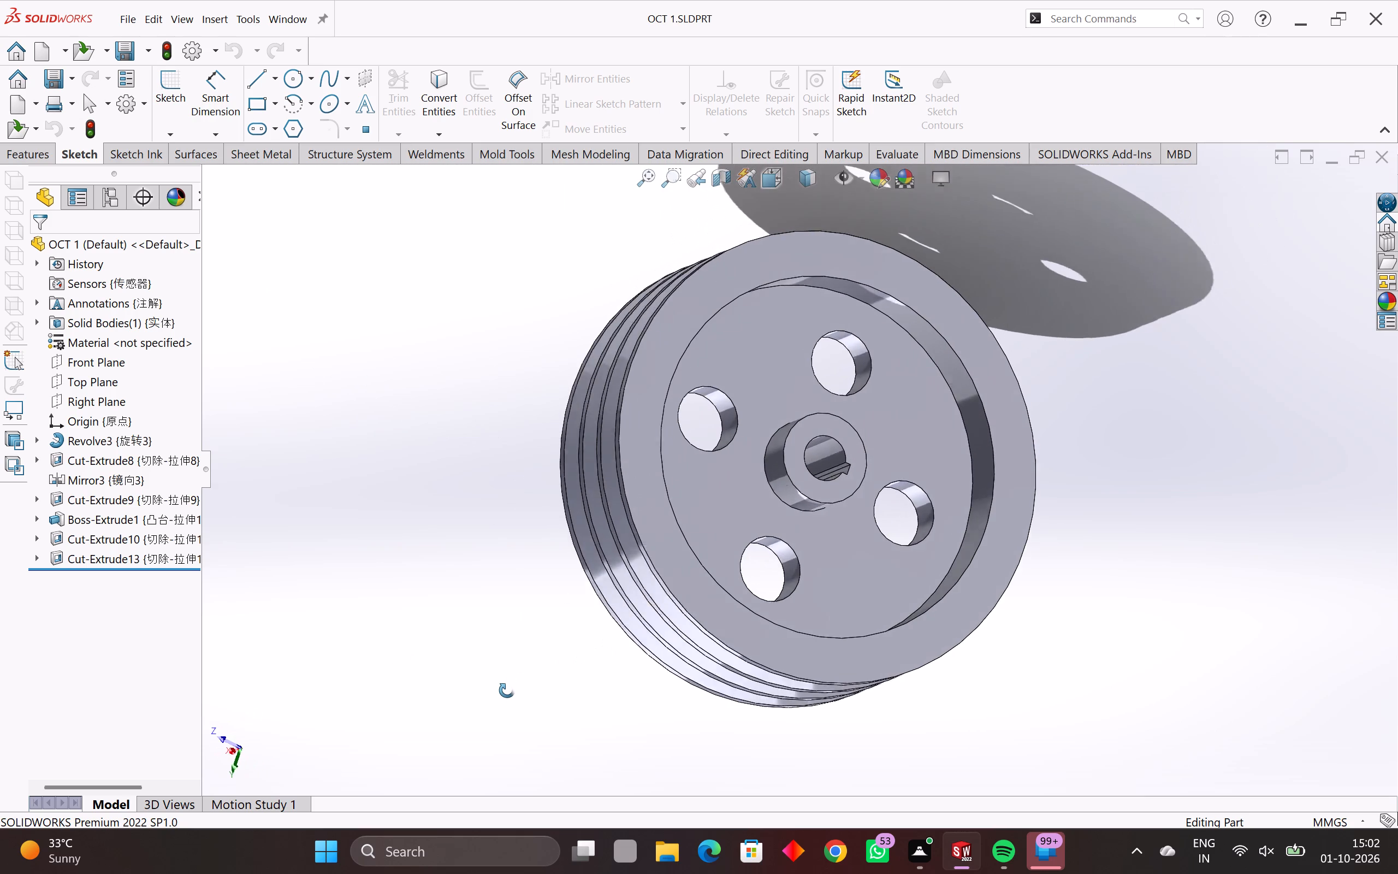
middle_click_drag(507, 690, 502, 692)
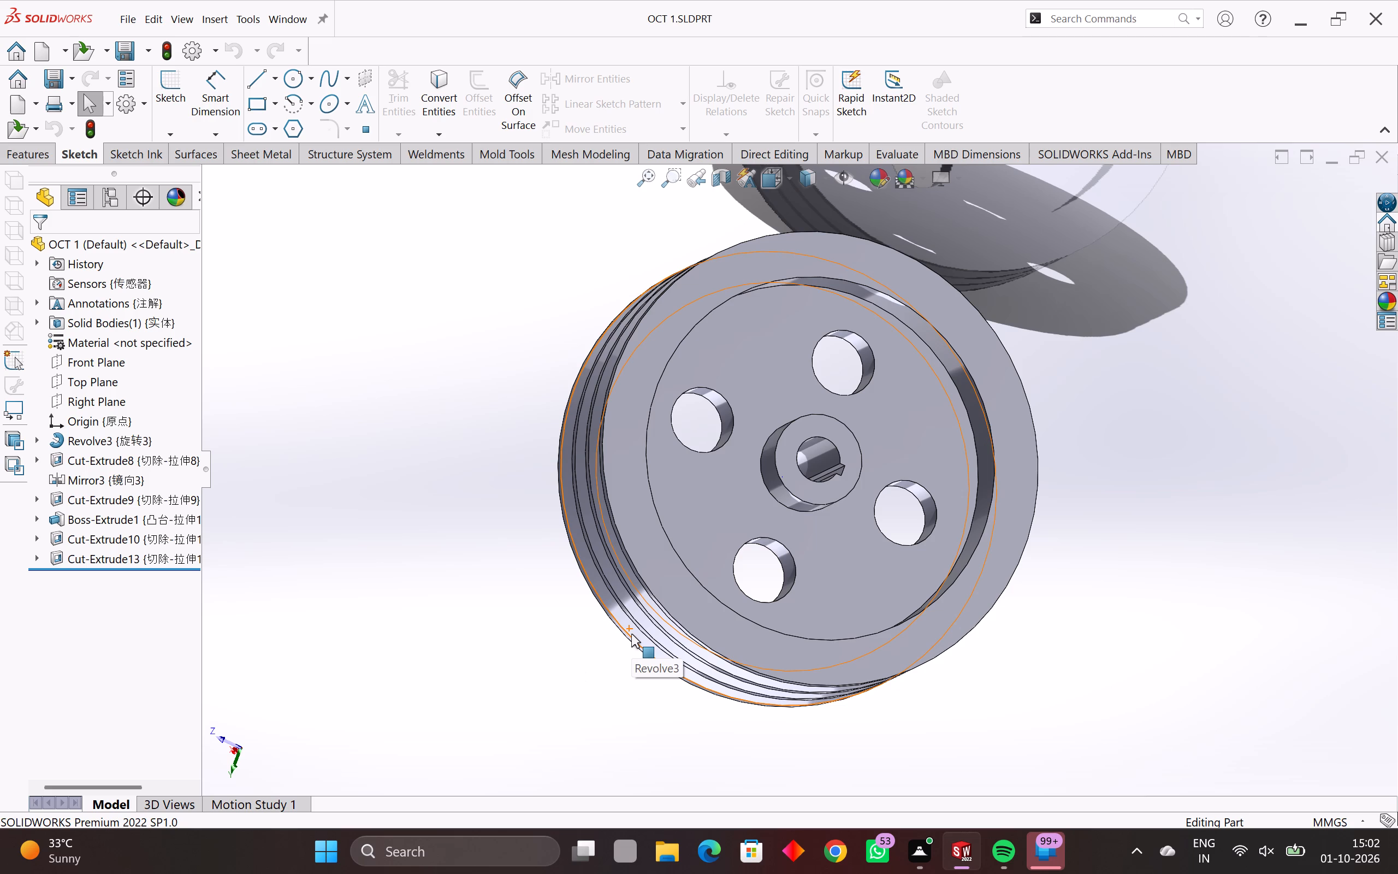
middle_click_drag(773, 576, 559, 648)
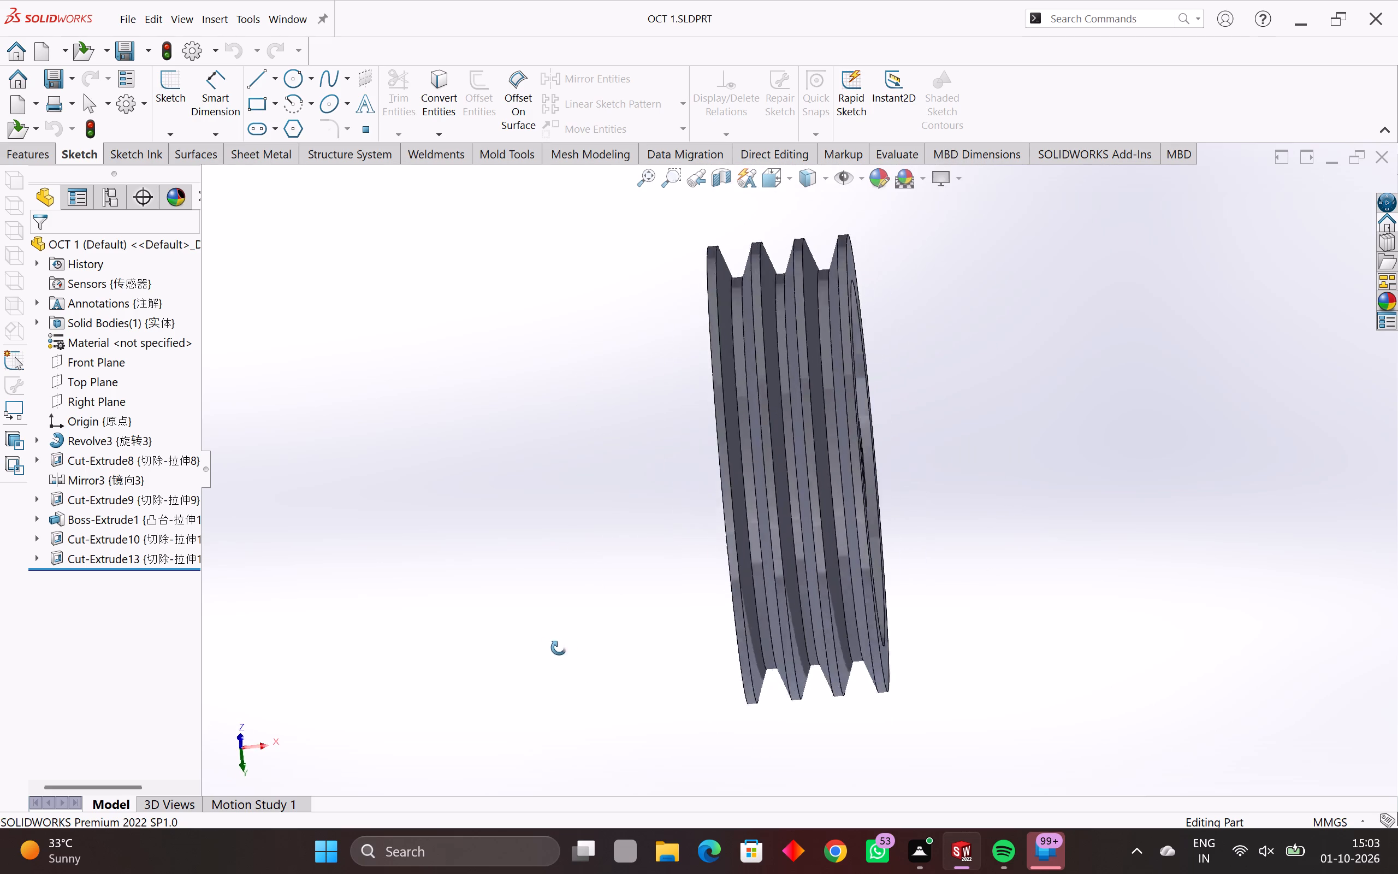
middle_click_drag(559, 648, 382, 675)
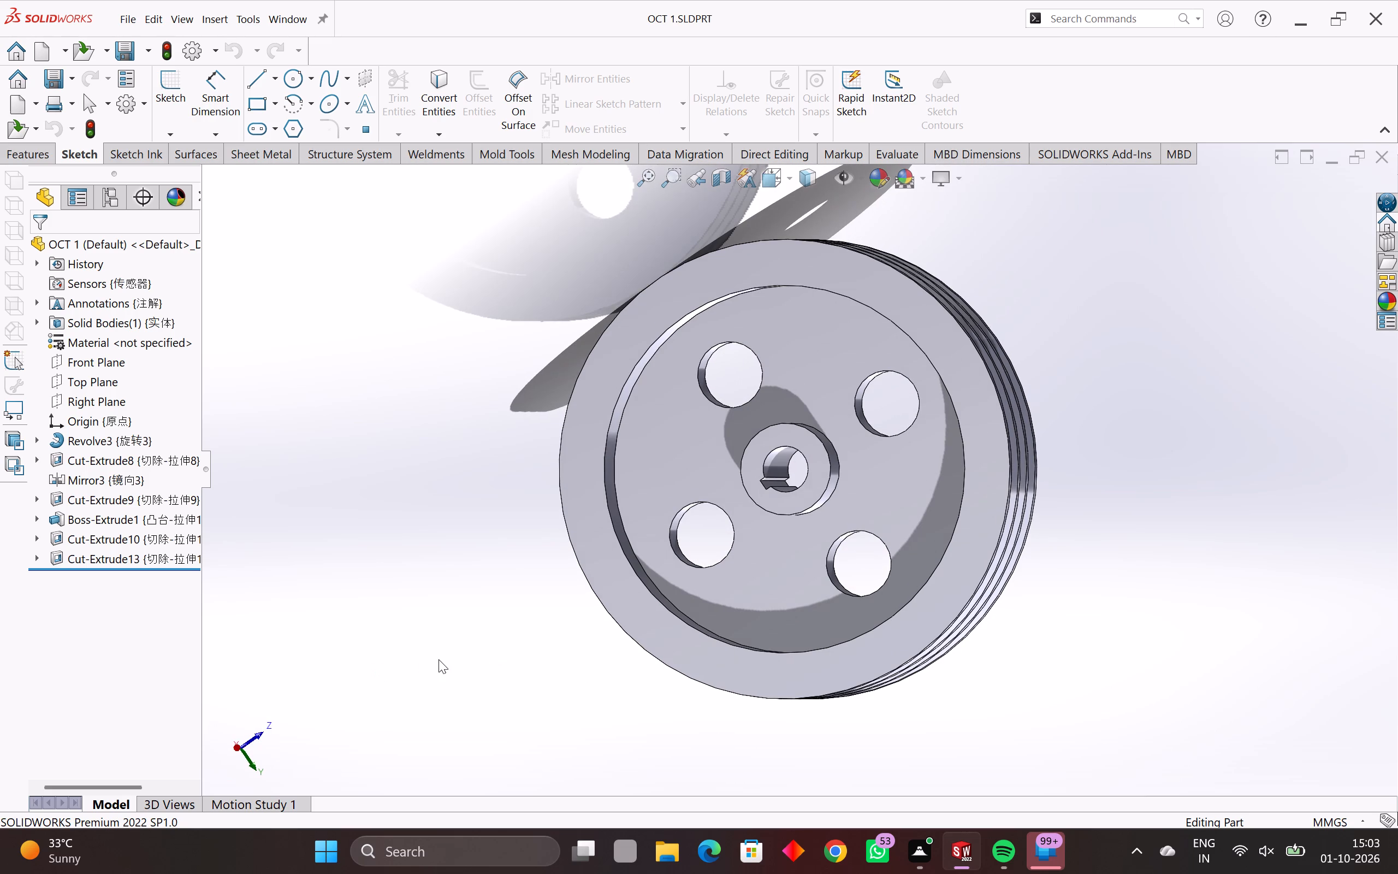
middle_click_drag(426, 661, 445, 658)
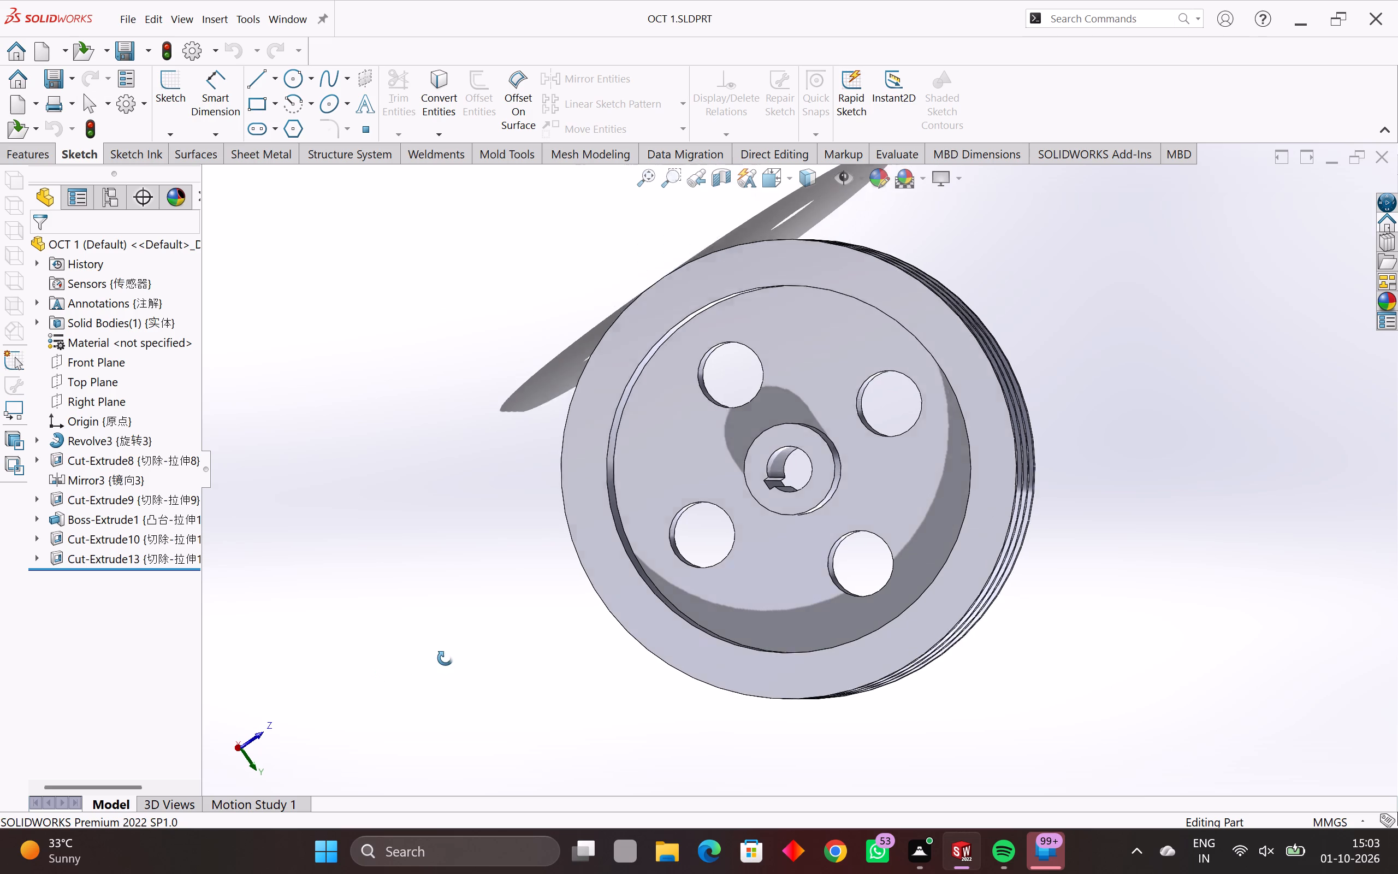
middle_click_drag(445, 658, 765, 617)
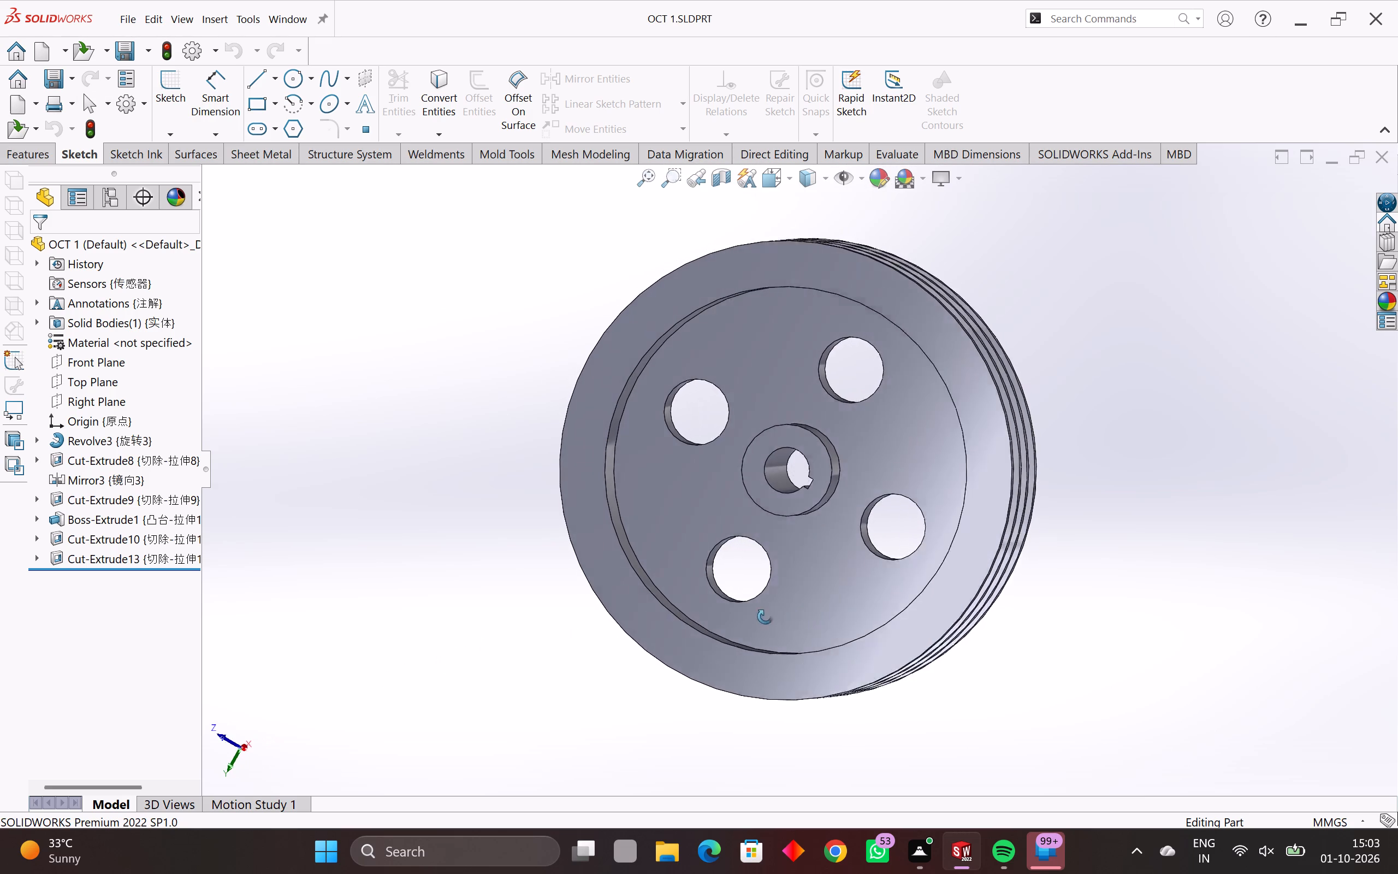
middle_click_drag(765, 617, 783, 403)
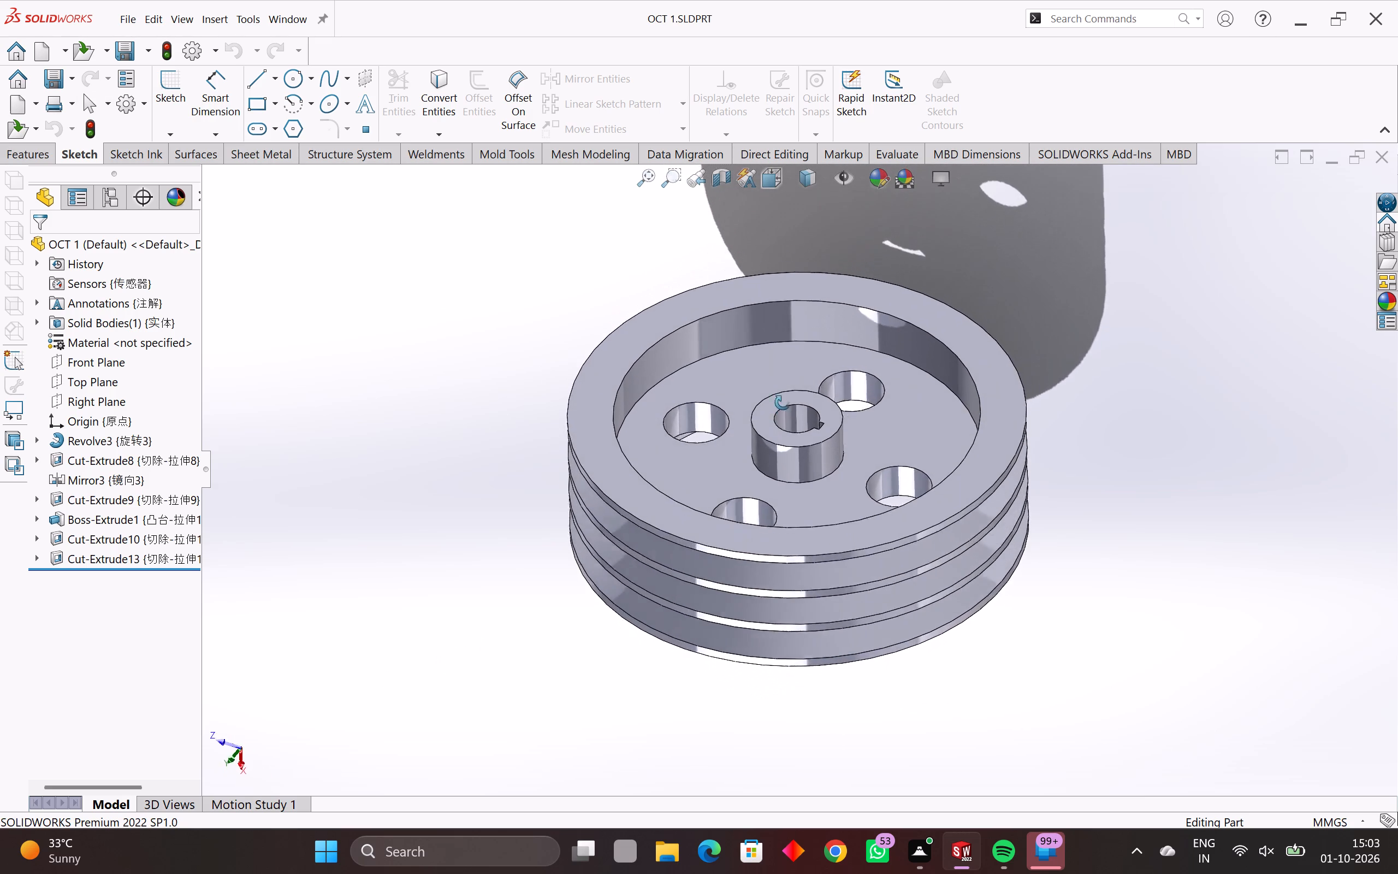
middle_click_drag(783, 403, 796, 0)
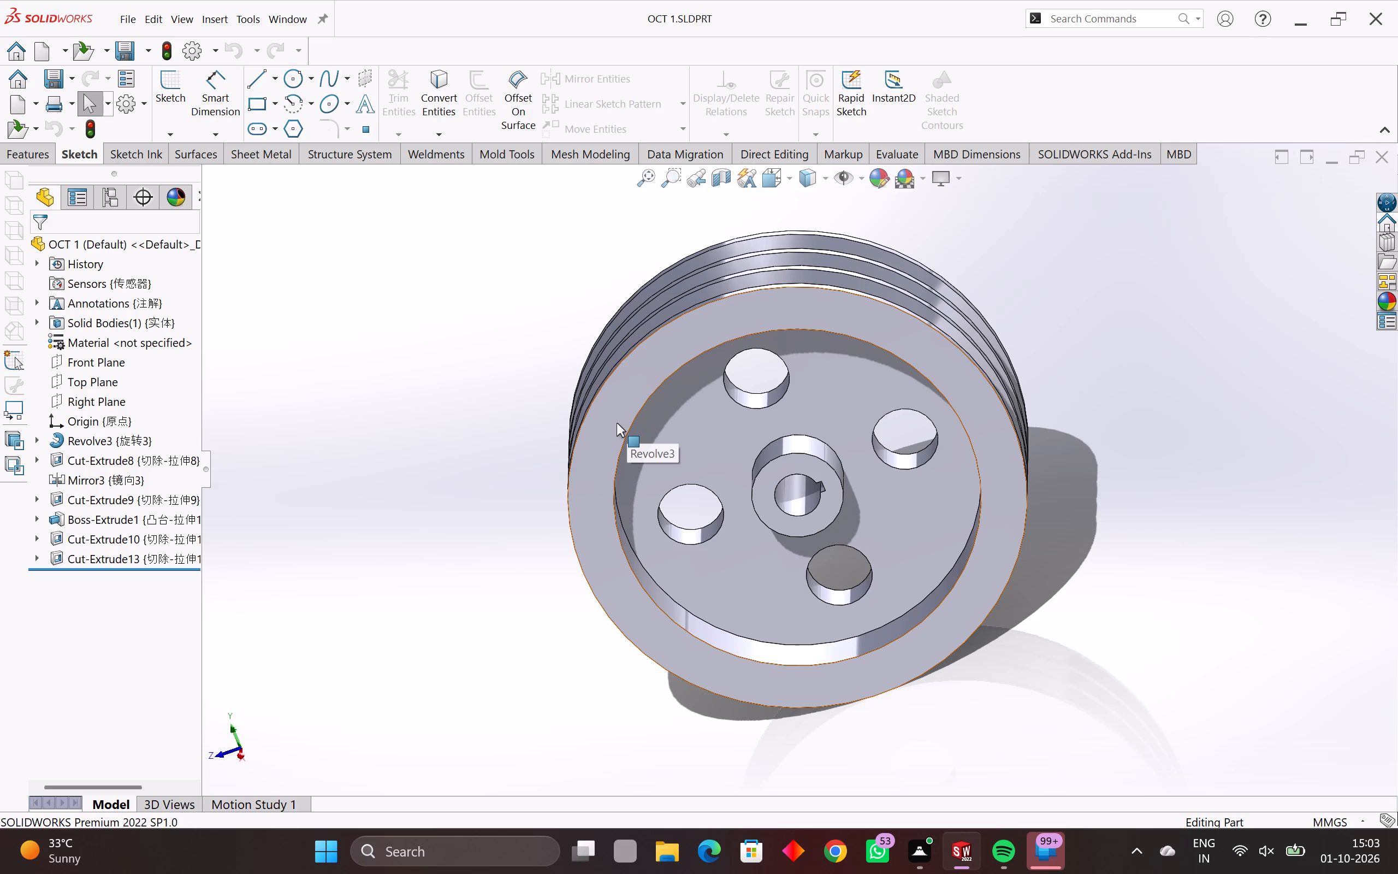
middle_click_drag(690, 428, 511, 489)
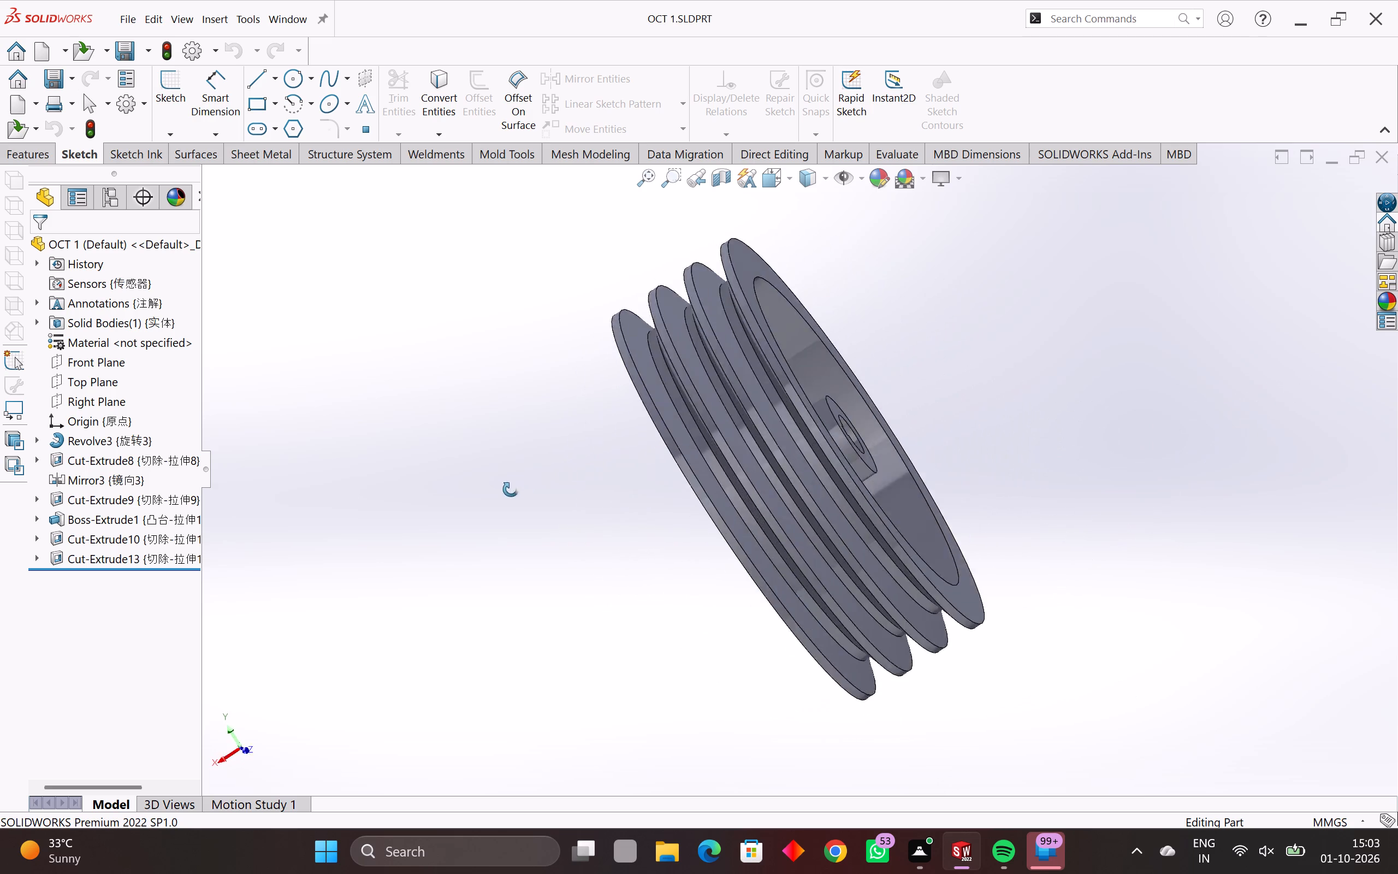
middle_click_drag(511, 489, 389, 543)
scroll(415, 521, "down", 1)
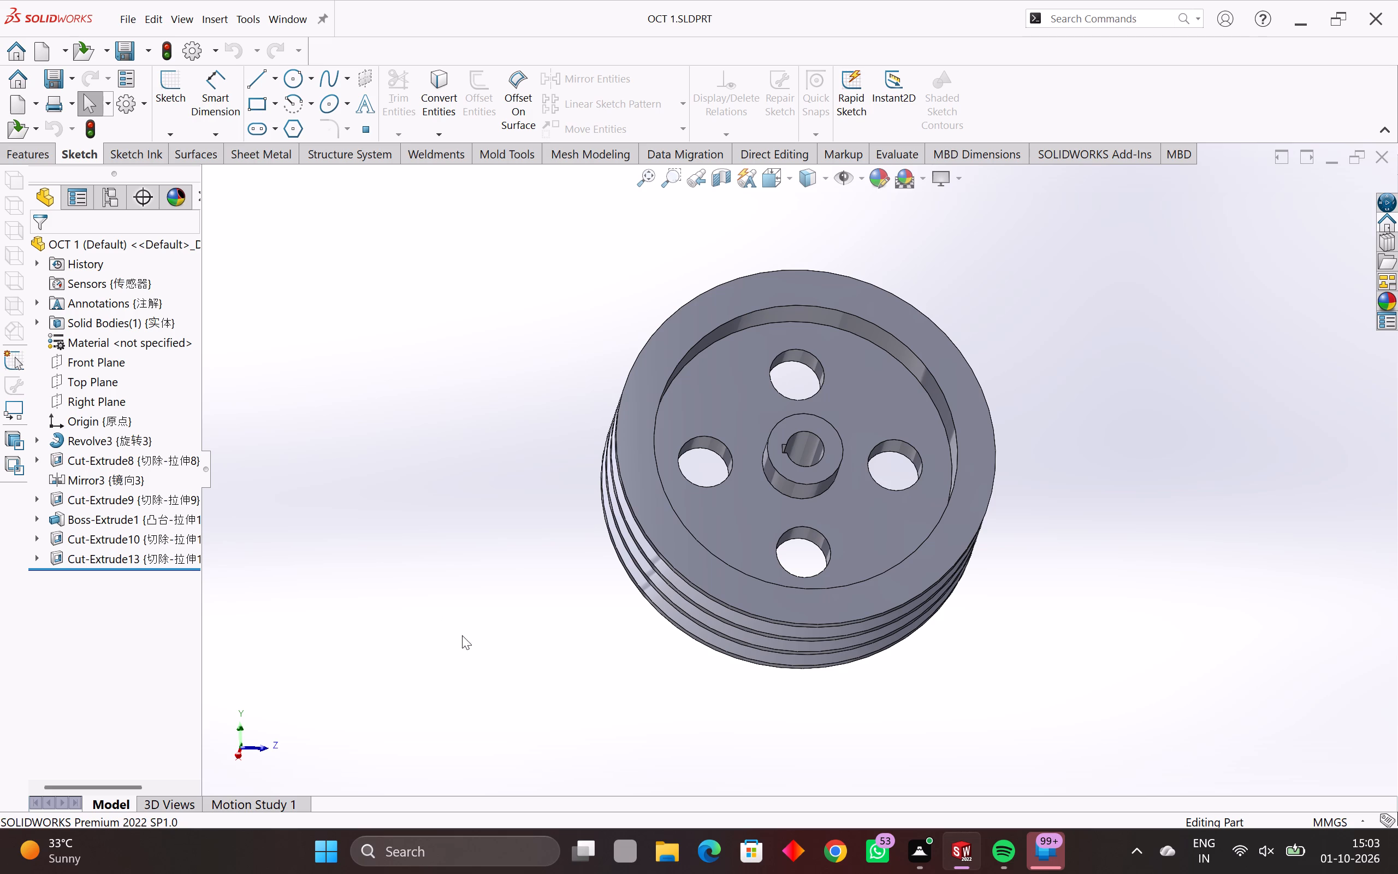
middle_click_drag(499, 639, 413, 671)
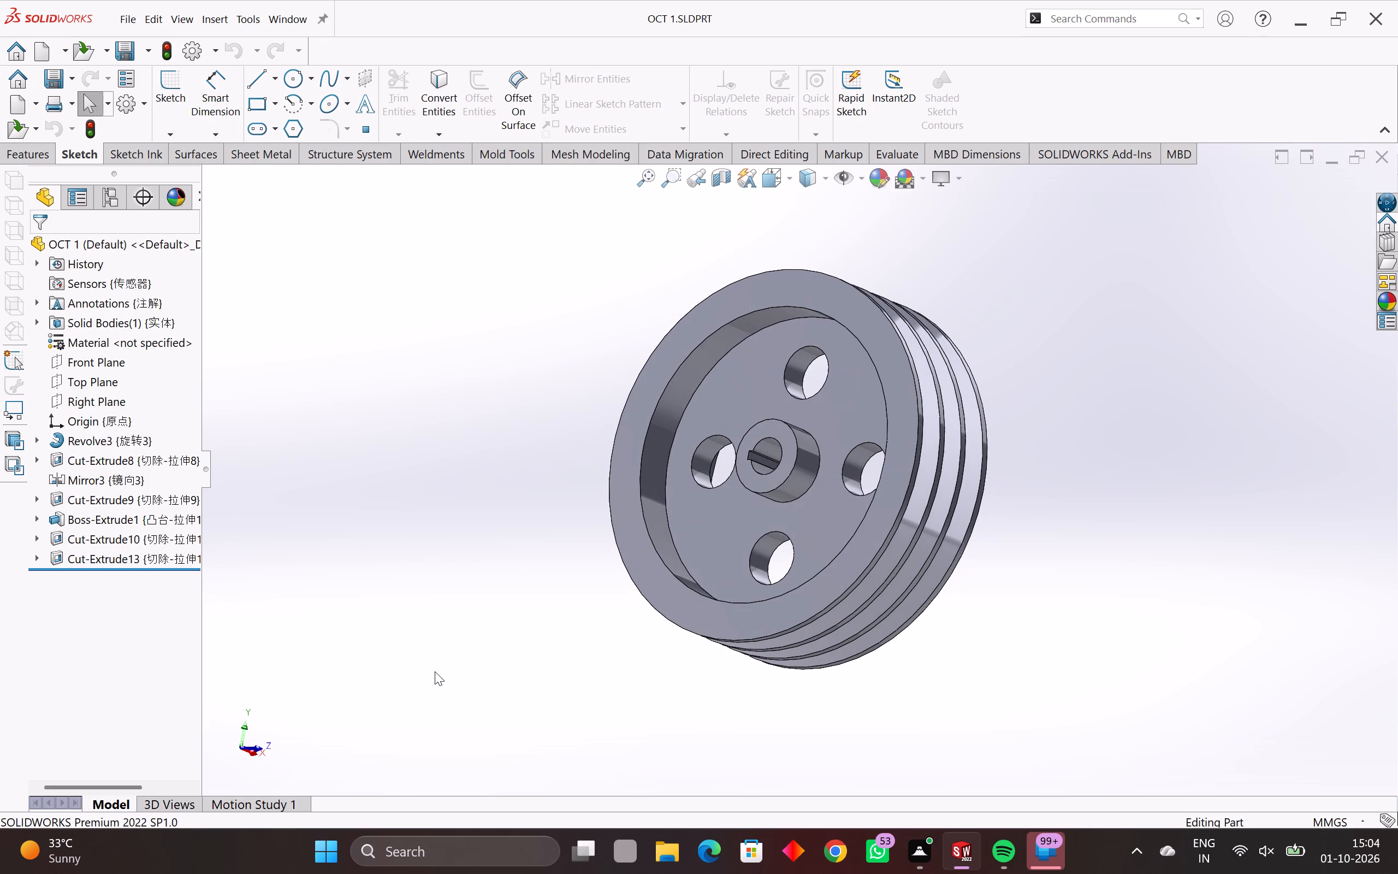
middle_click_drag(423, 688, 757, 469)
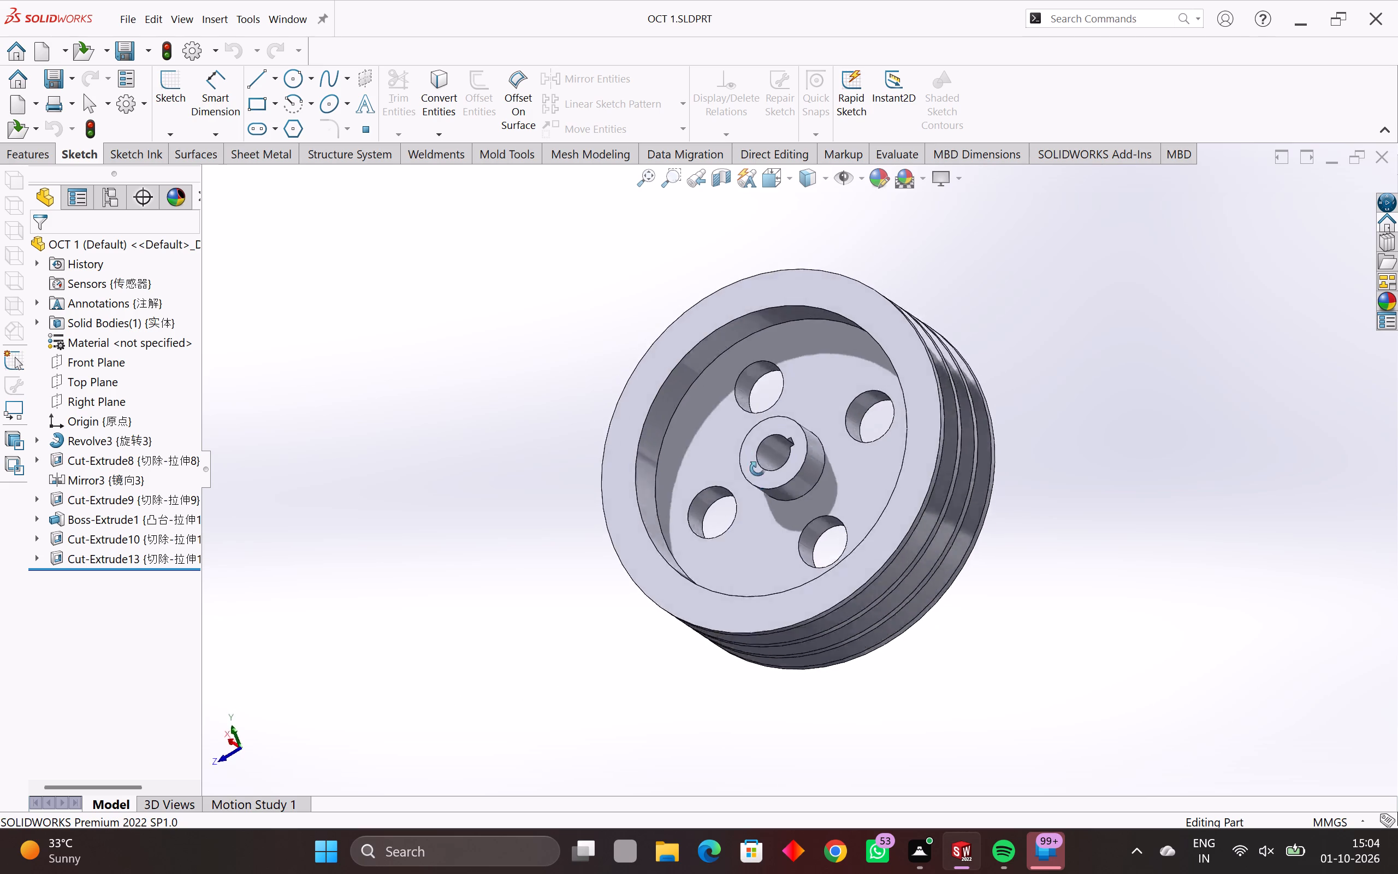
middle_click_drag(757, 469, 517, 432)
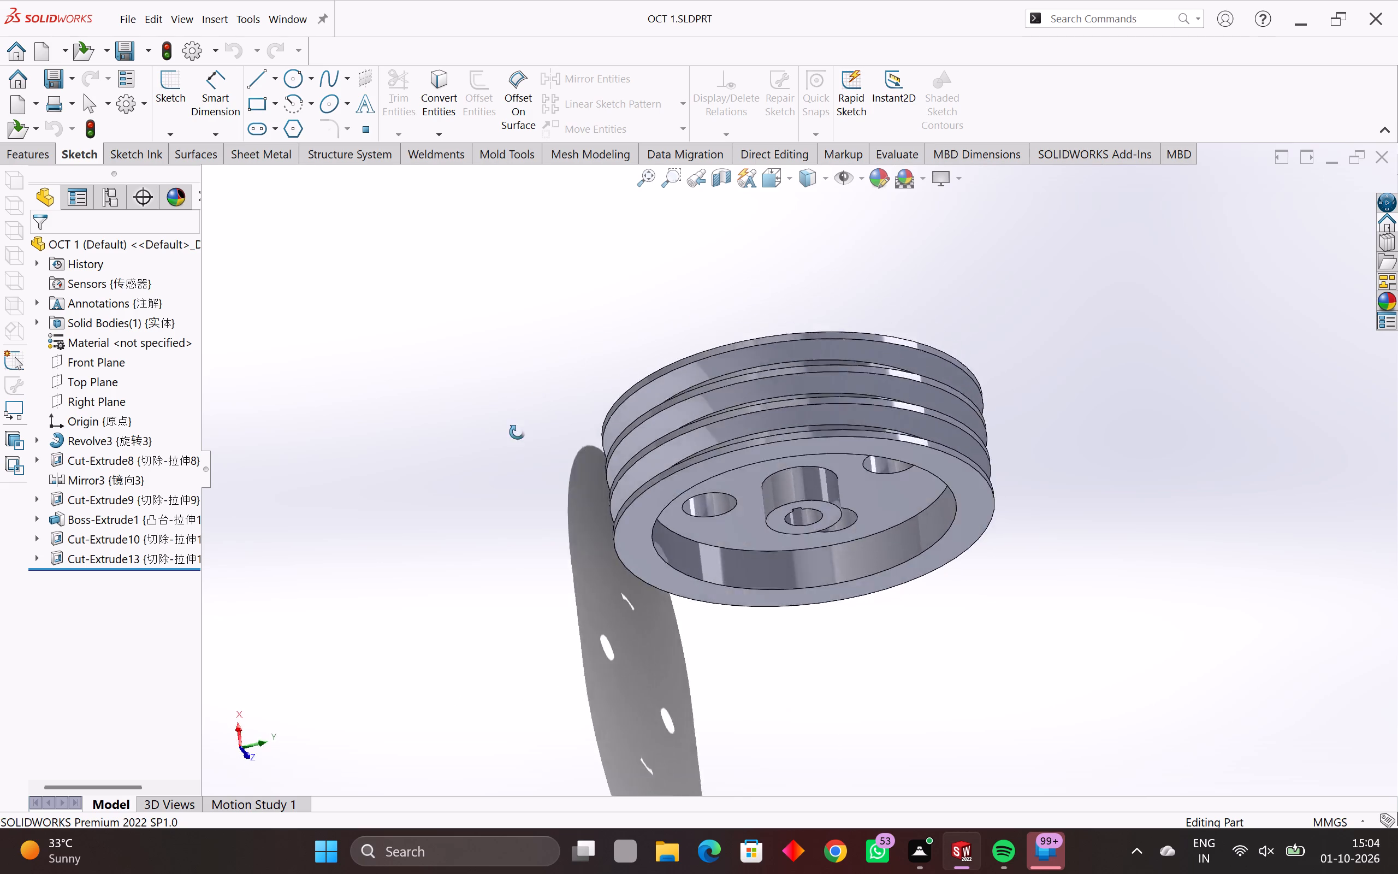
middle_click_drag(517, 432, 680, 575)
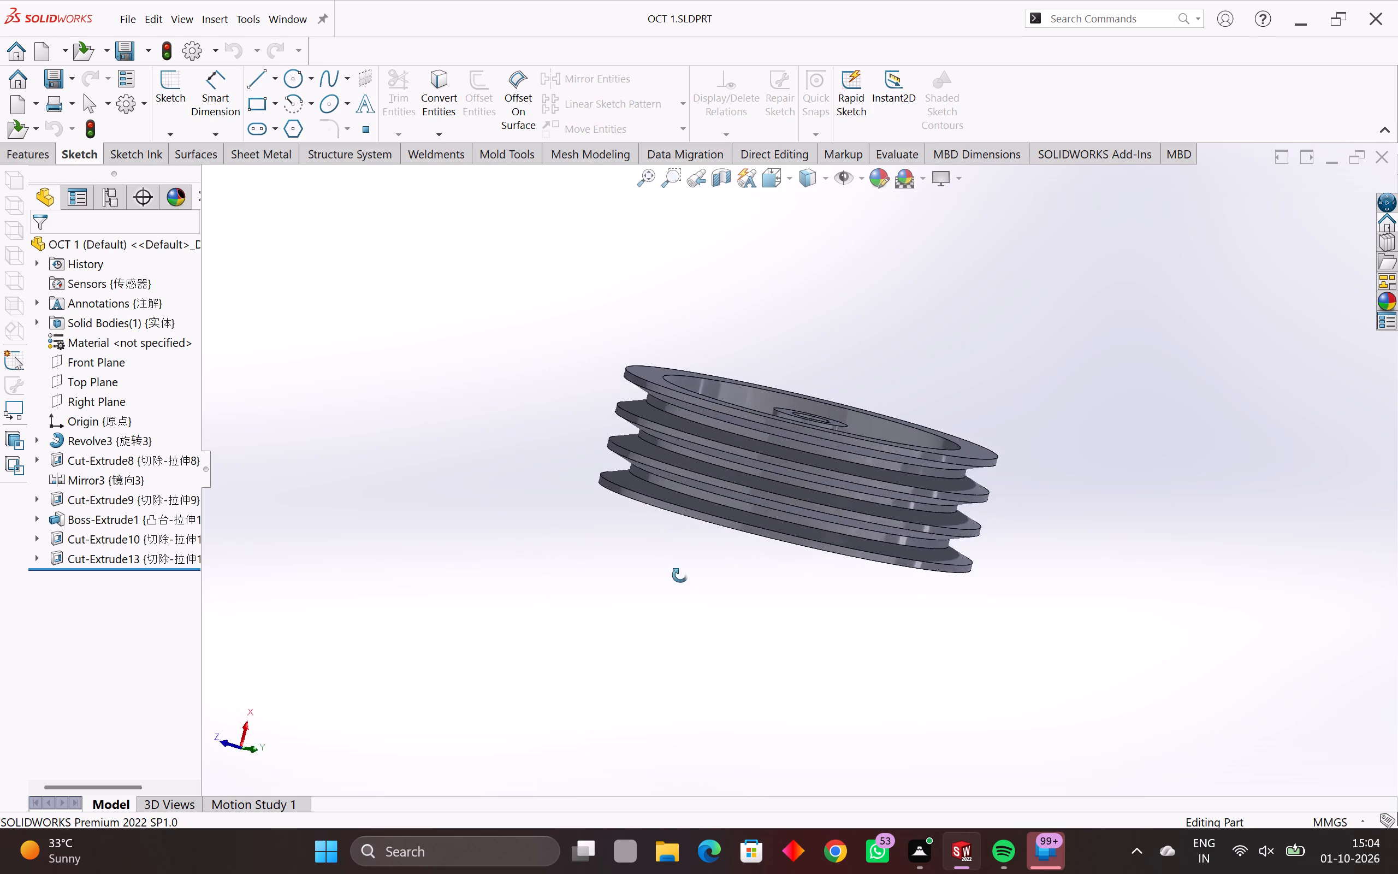
middle_click_drag(680, 575, 794, 511)
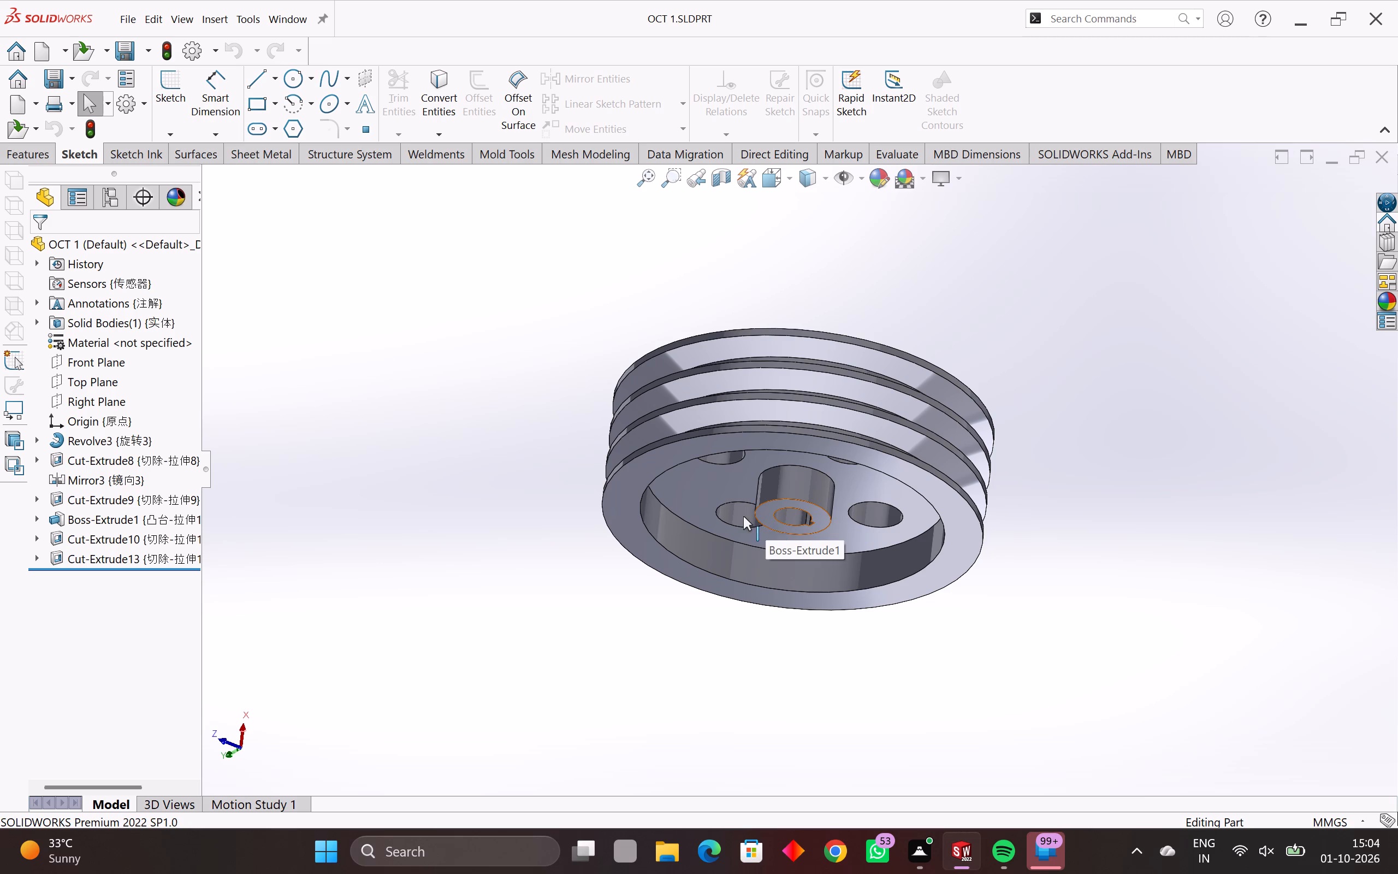
scroll(812, 533, "down", 3)
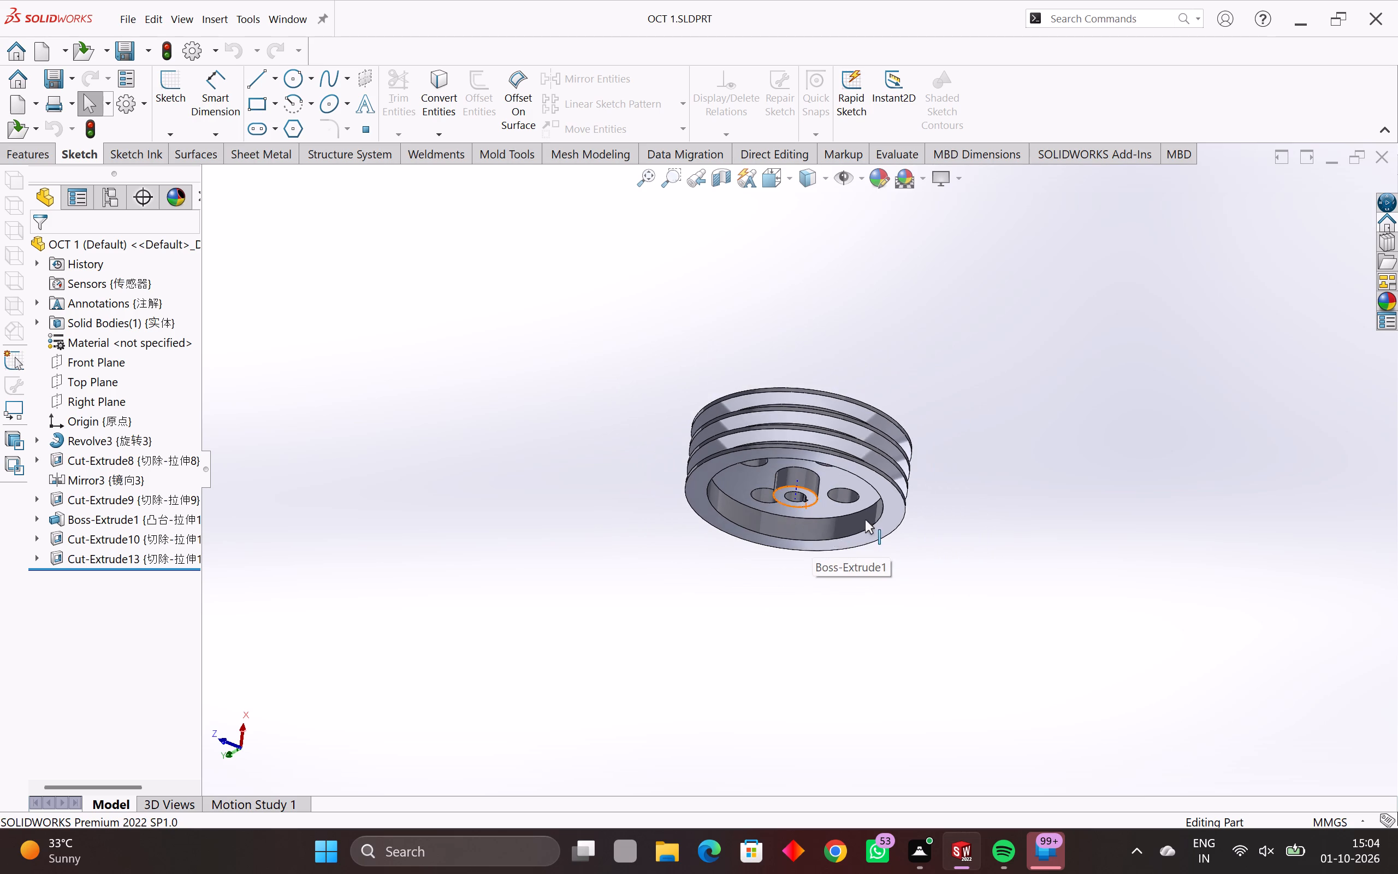
middle_click_drag(864, 520, 543, 741)
middle_click_drag(765, 471, 781, 509)
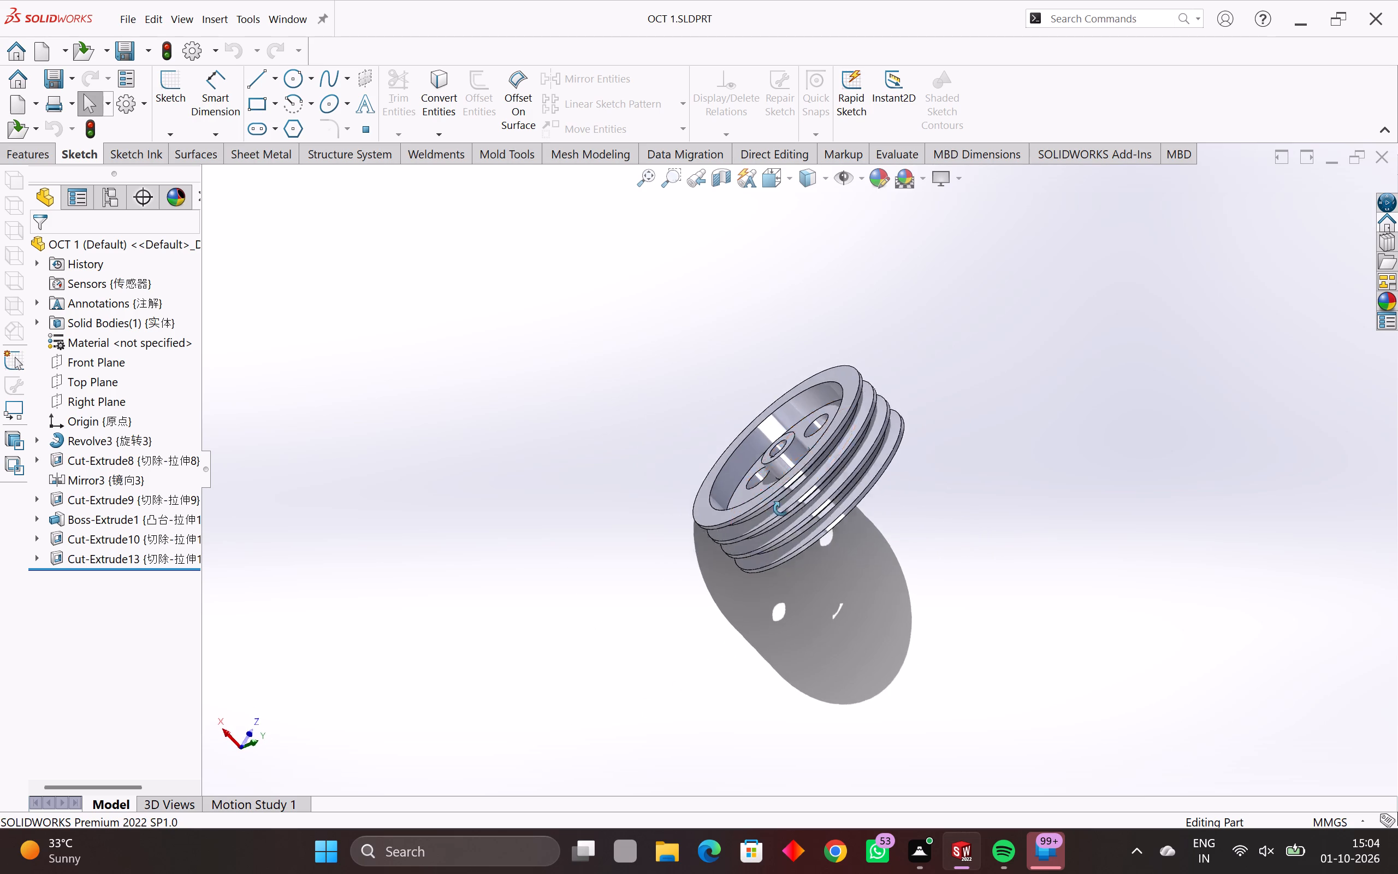
middle_click_drag(781, 509, 794, 682)
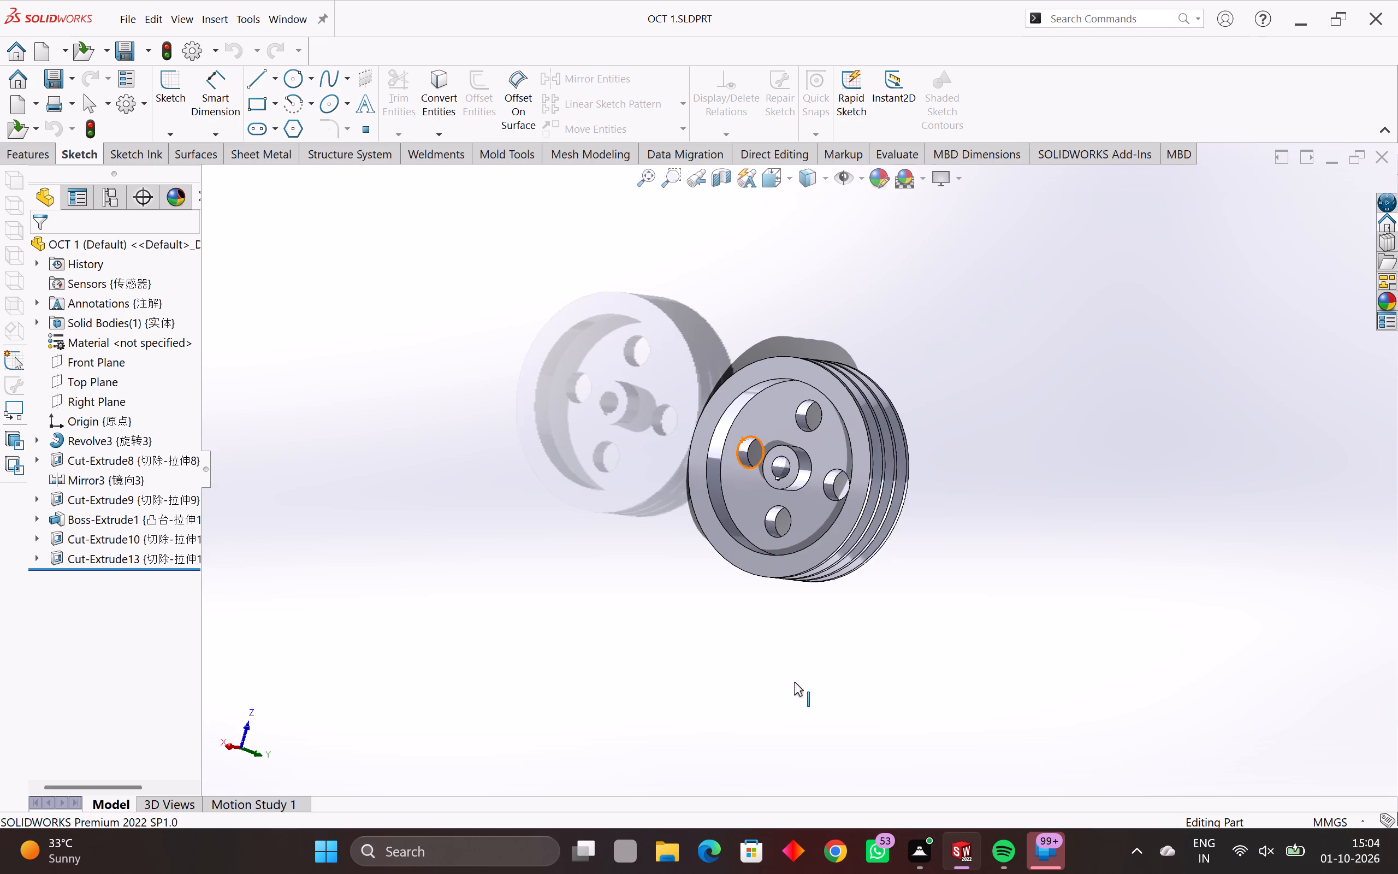
scroll(794, 682, "up", 1)
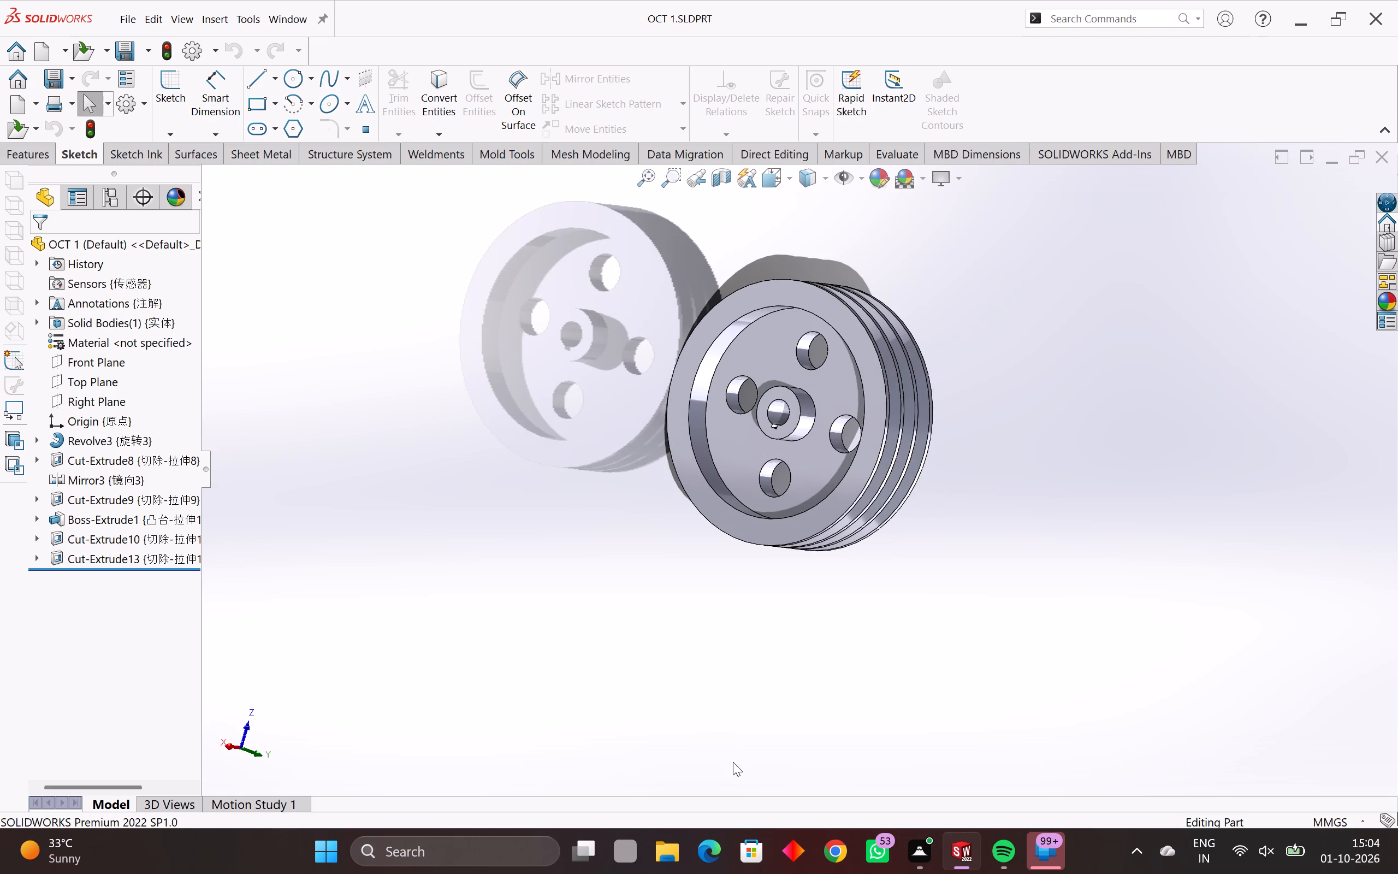
scroll(718, 750, "up", 1)
scroll(718, 750, "down", 1)
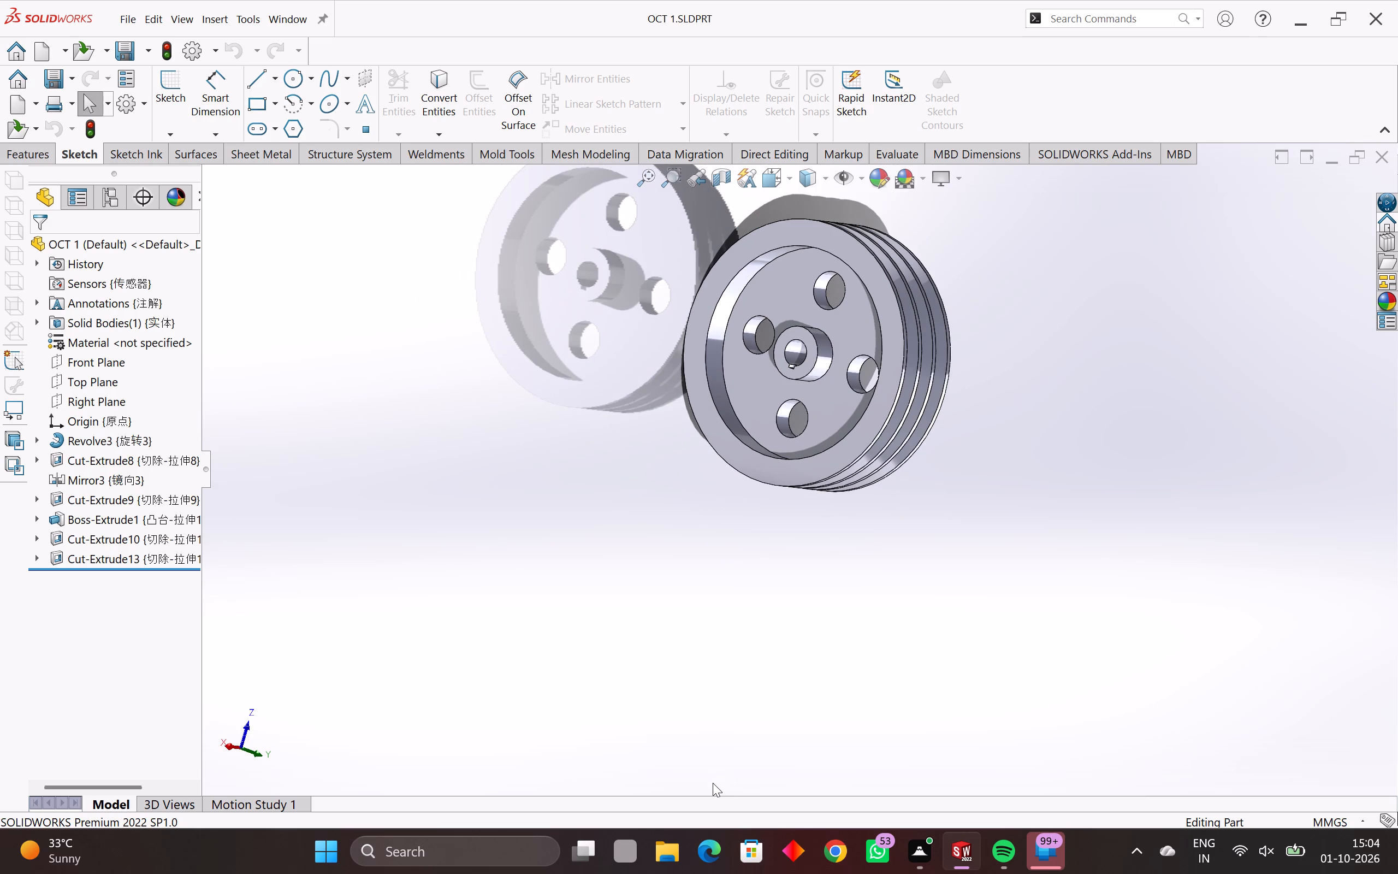
middle_click_drag(713, 783, 541, 873)
scroll(943, 236, "up", 3)
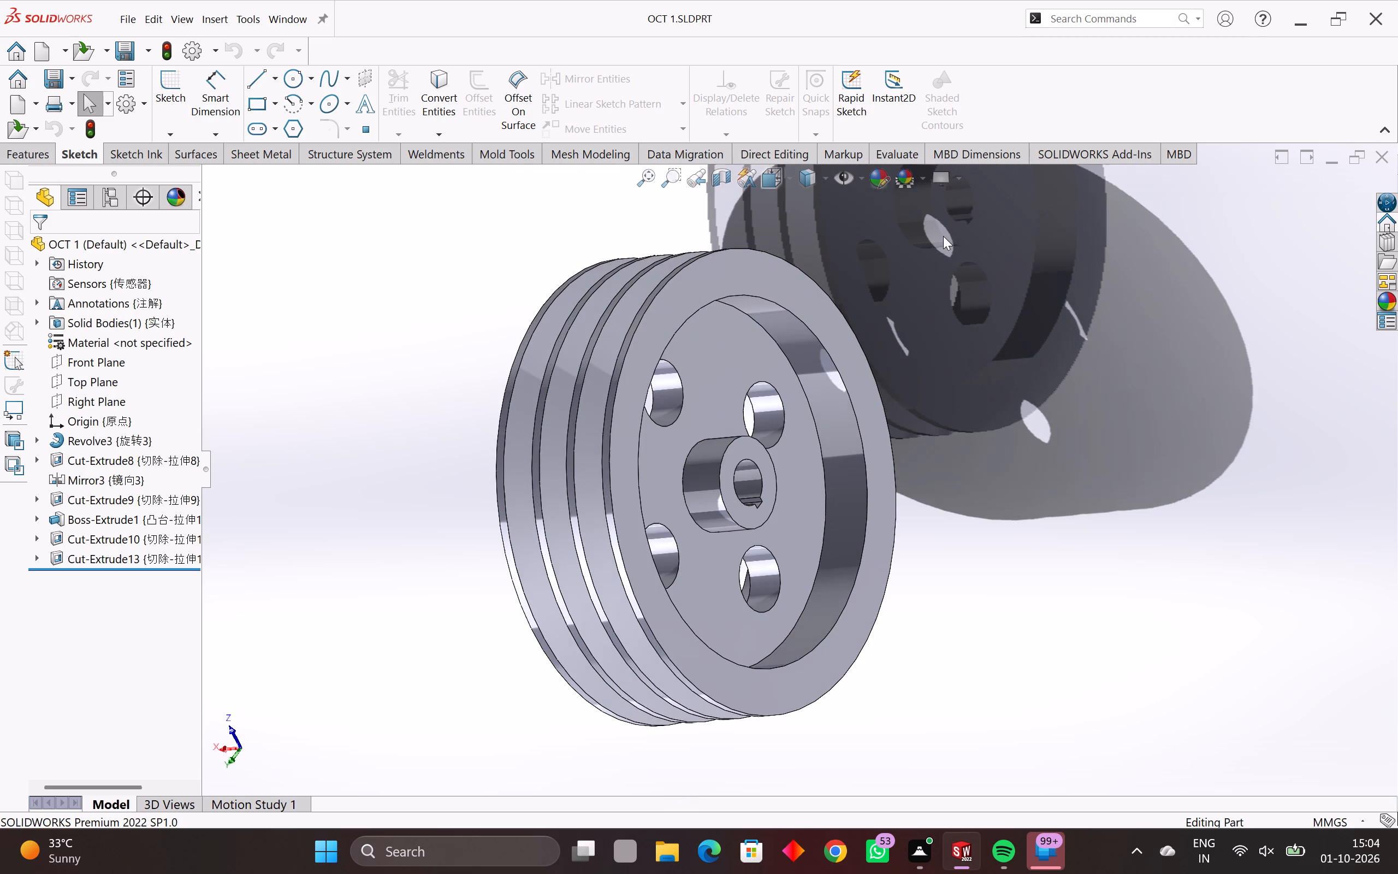
middle_click_drag(861, 377, 1118, 395)
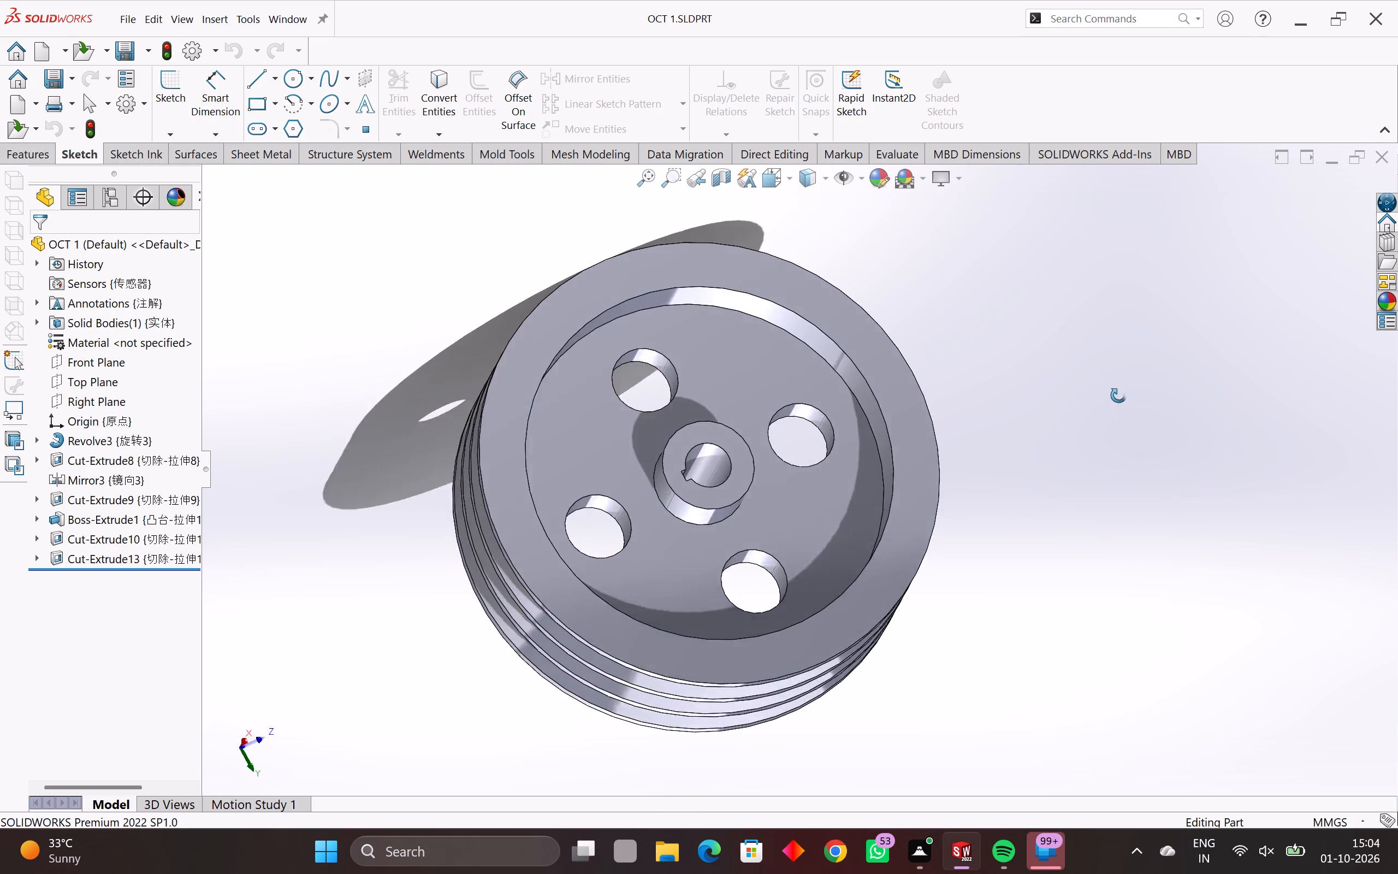
Examine the pulley's rim grooves, recessed web and keyed hub from both faces.
middle_click_drag(1118, 395, 923, 112)
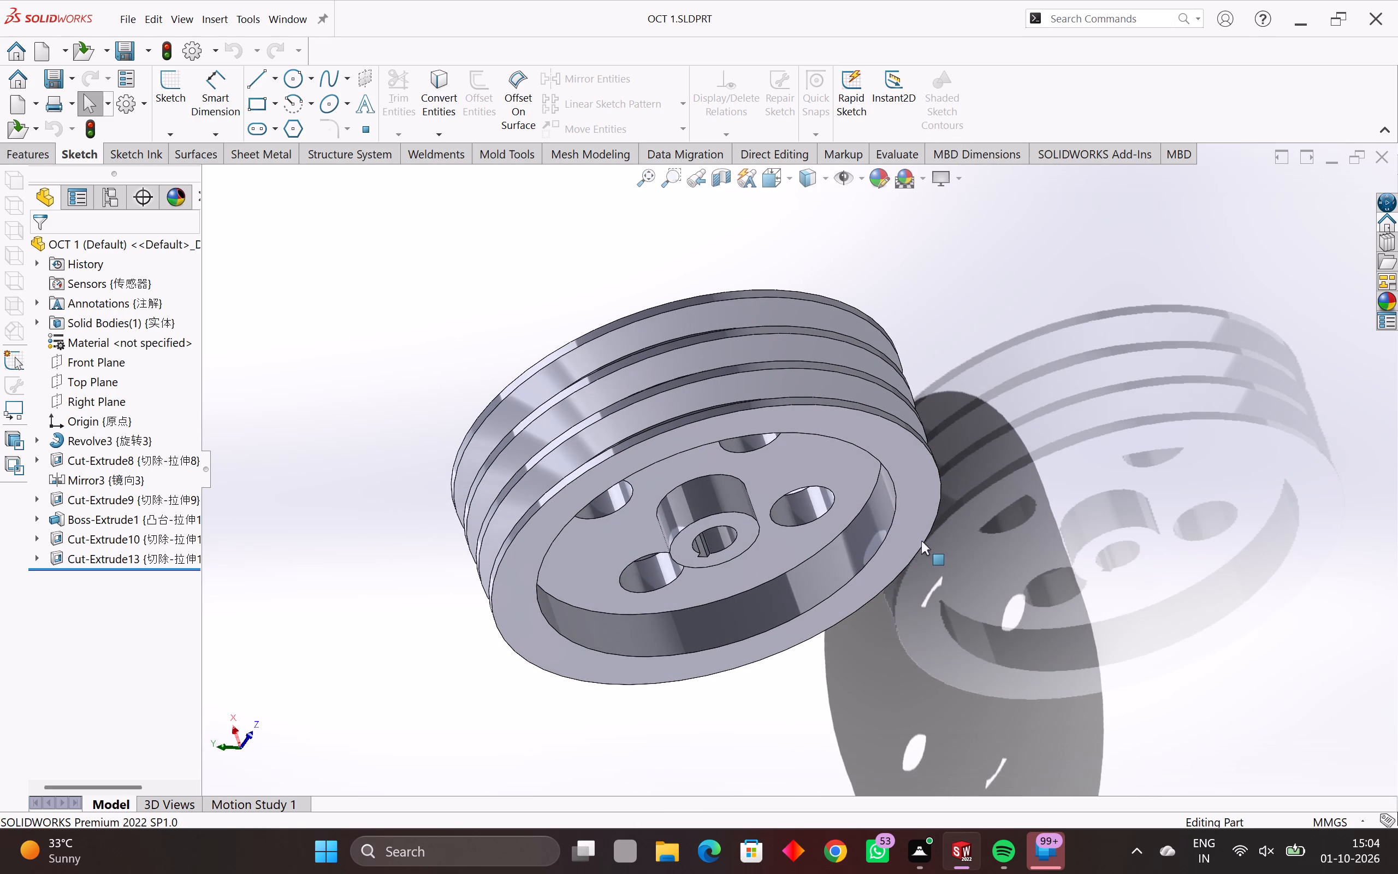
middle_click_drag(878, 502, 898, 341)
scroll(875, 500, "down", 1)
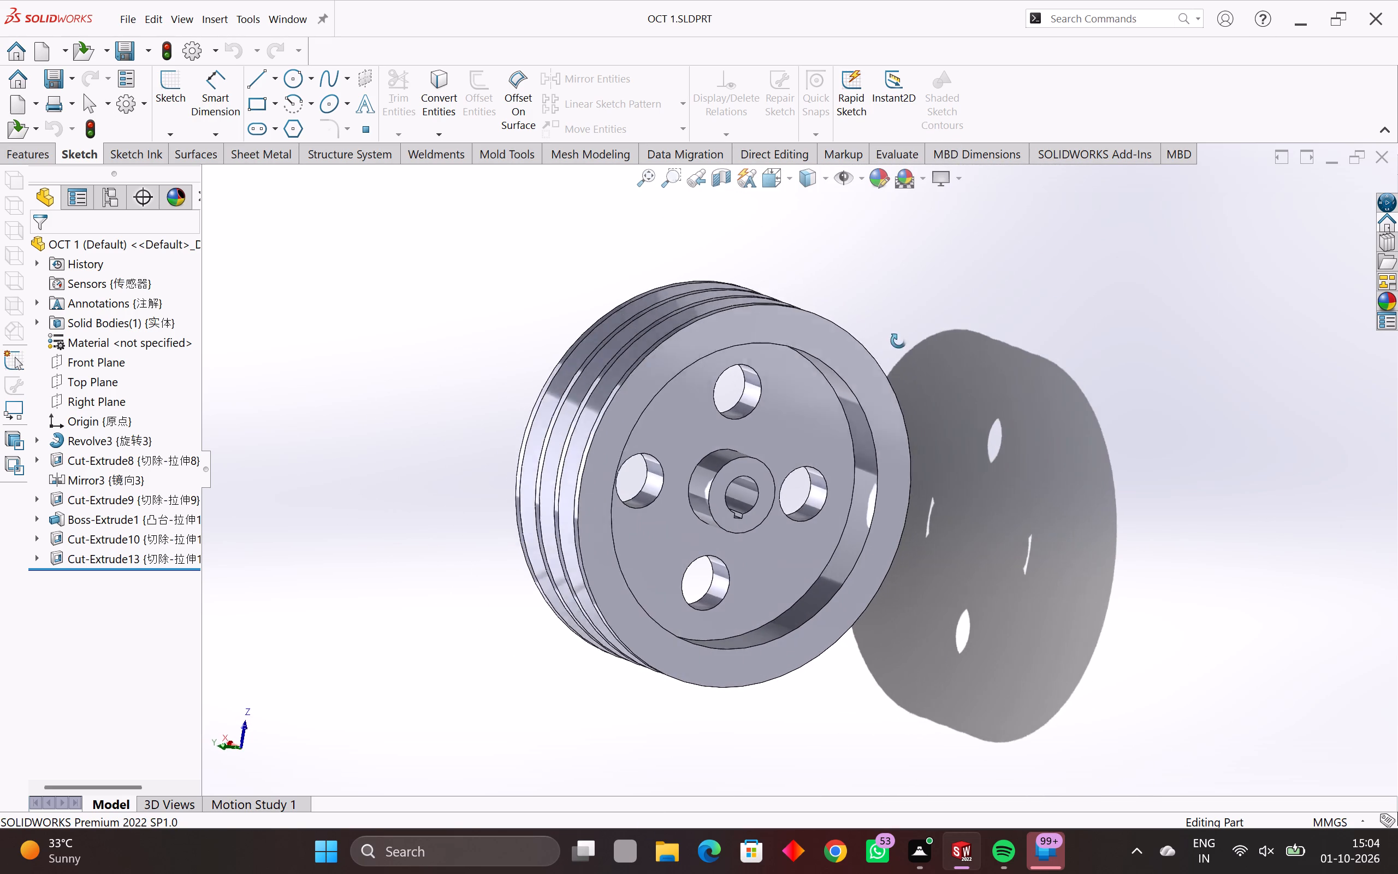
middle_click_drag(898, 341, 904, 347)
middle_click_drag(863, 353, 705, 398)
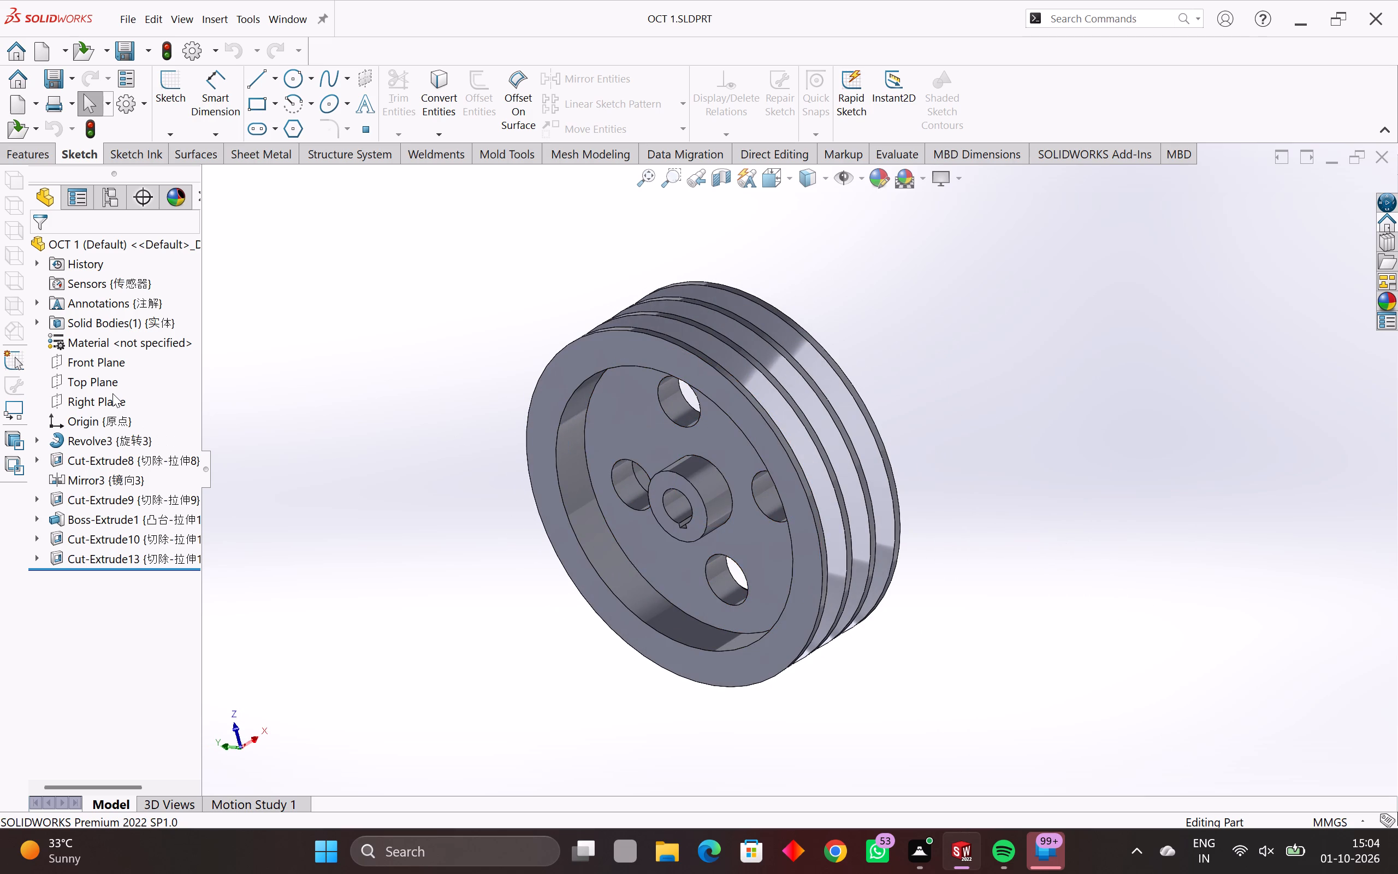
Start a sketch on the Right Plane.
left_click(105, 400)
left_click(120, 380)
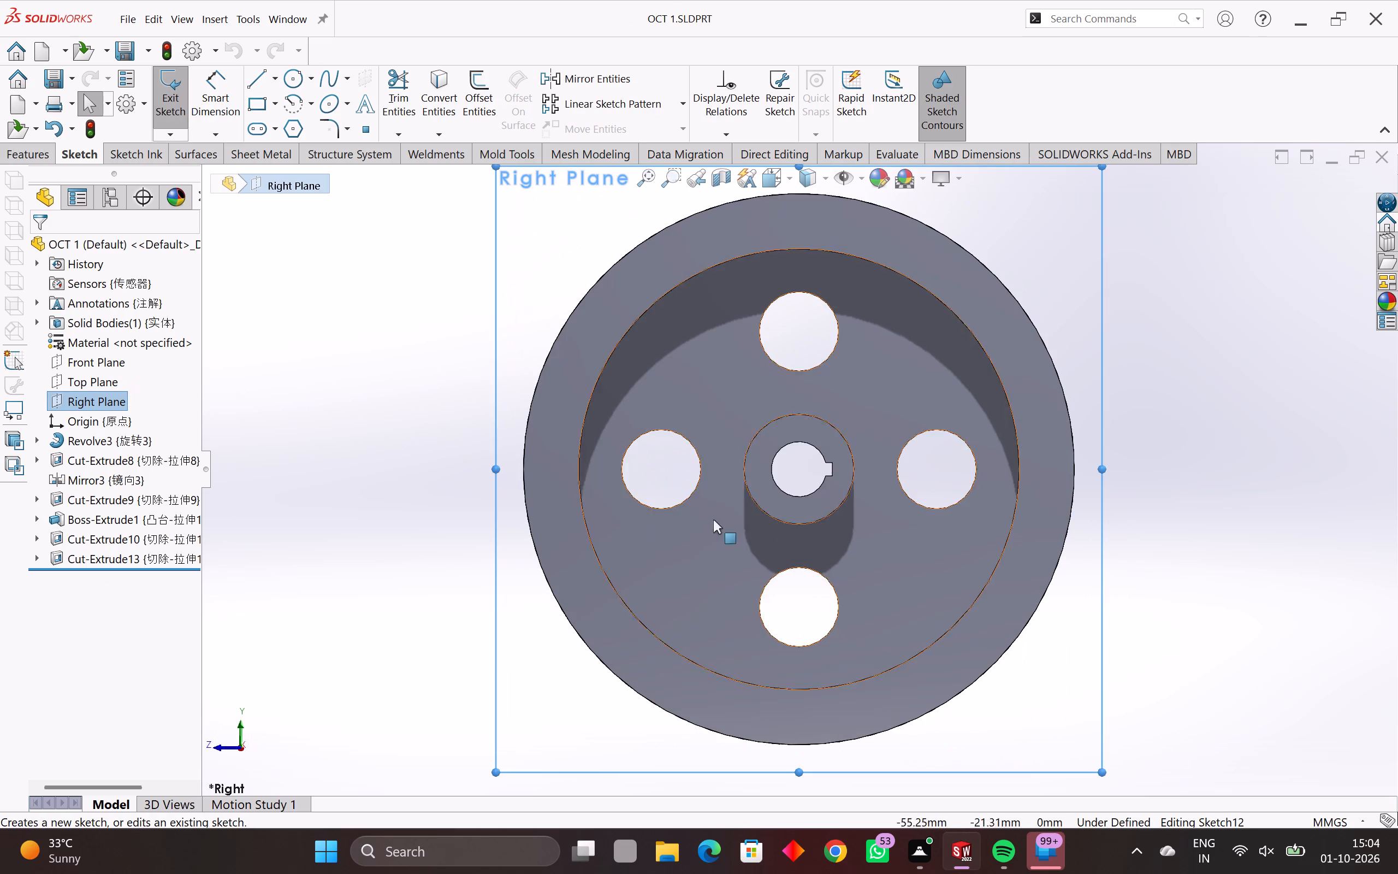
Examine the pulley's grooves, holes, hub and keyway from all sides, together with the position of the Right Plane.
middle_click_drag(913, 484, 683, 530)
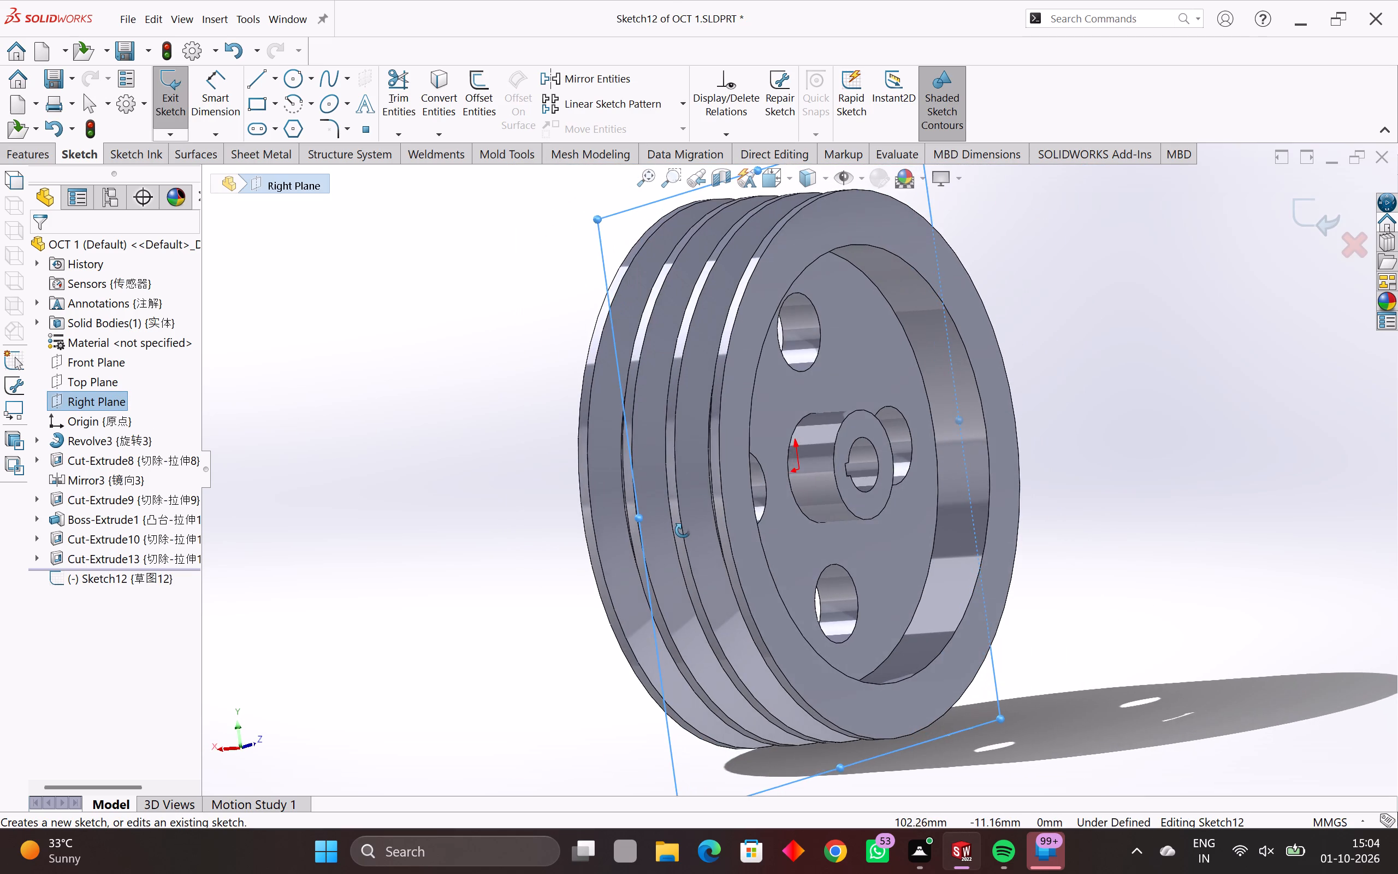
middle_click_drag(683, 530, 733, 570)
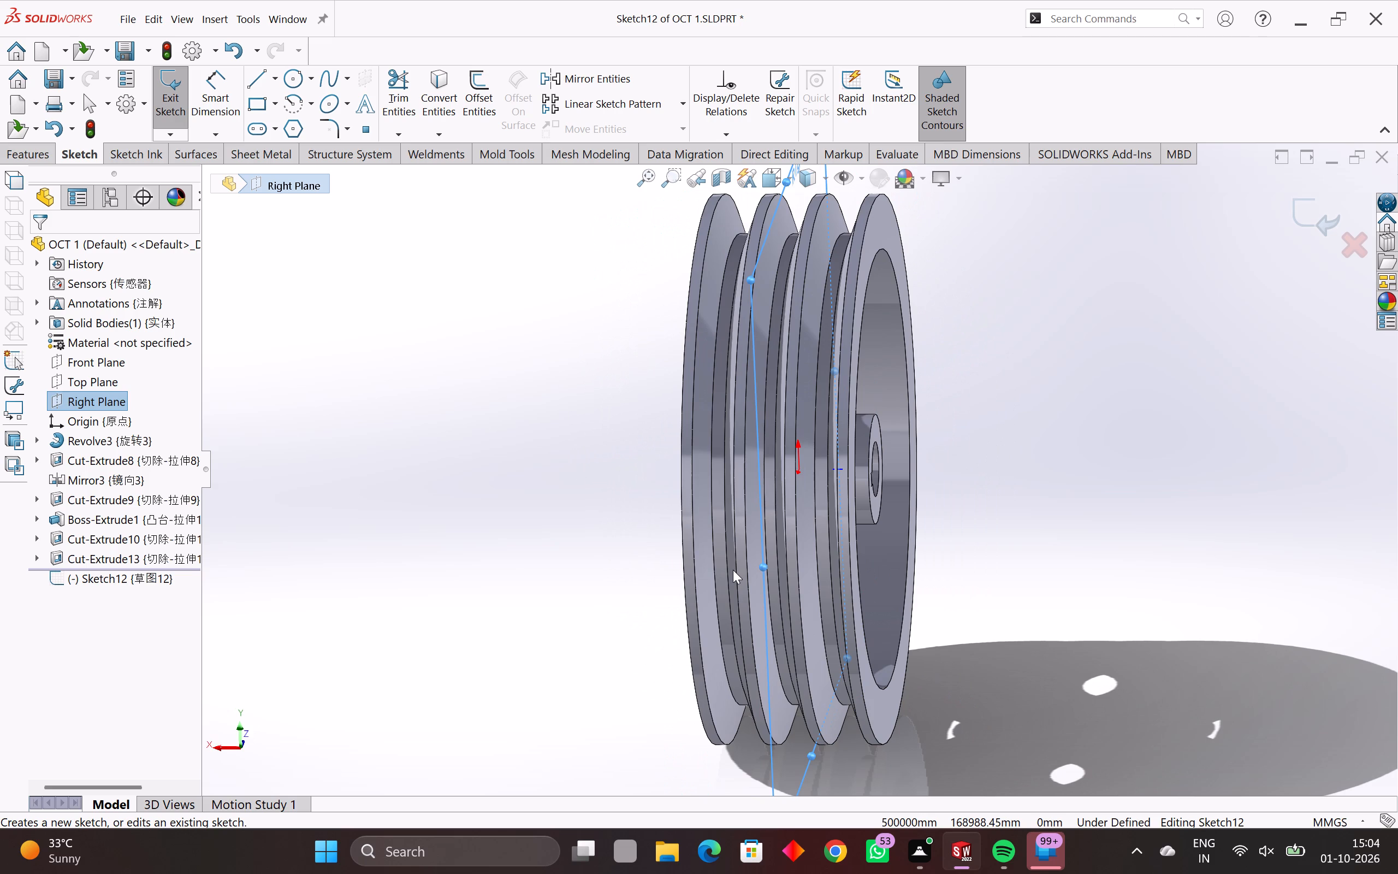
middle_click_drag(1155, 675, 1081, 671)
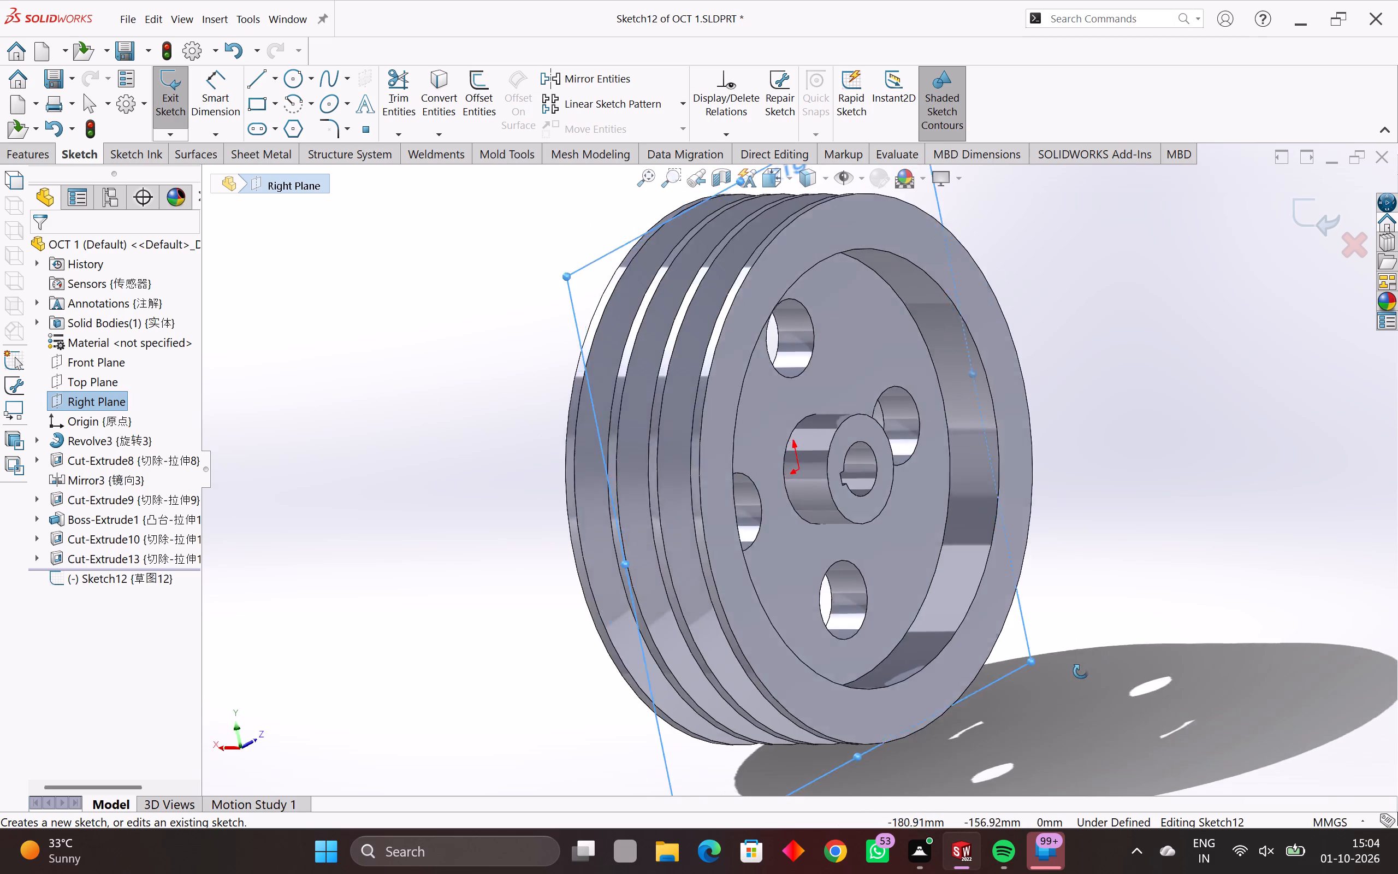
middle_click_drag(1081, 671, 927, 658)
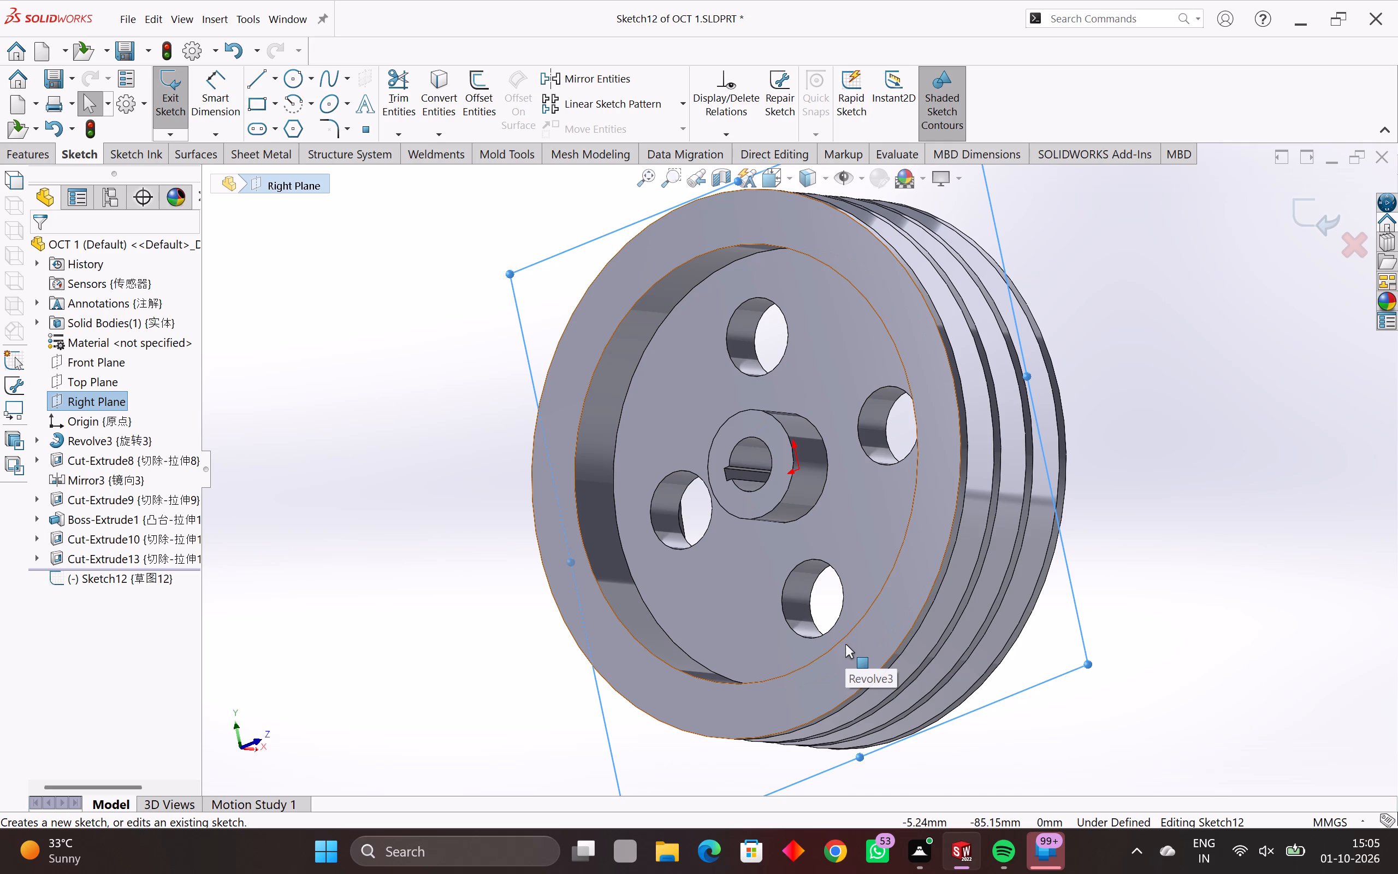
middle_click_drag(854, 650, 922, 662)
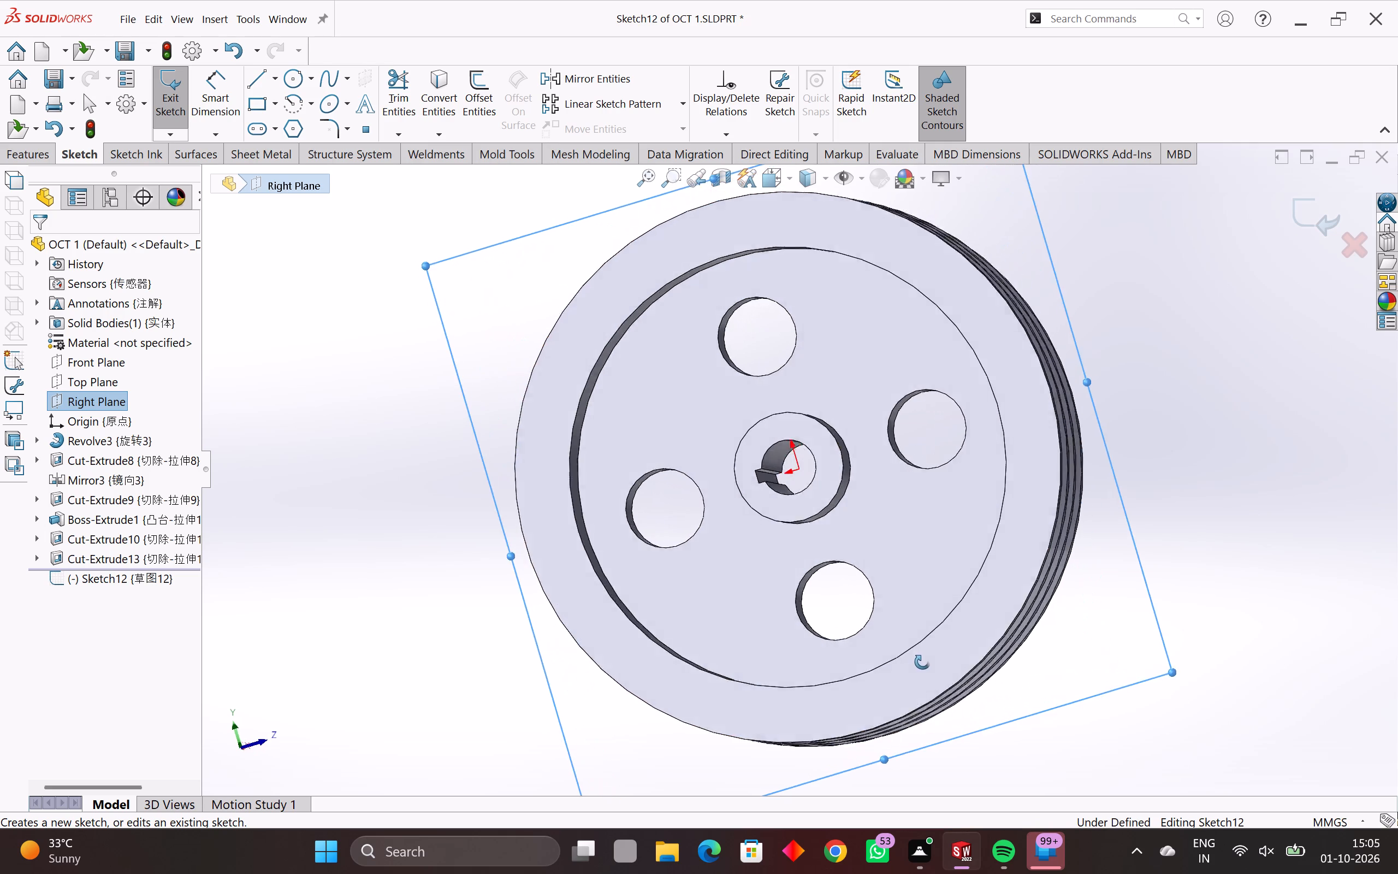
middle_click_drag(922, 662, 1248, 644)
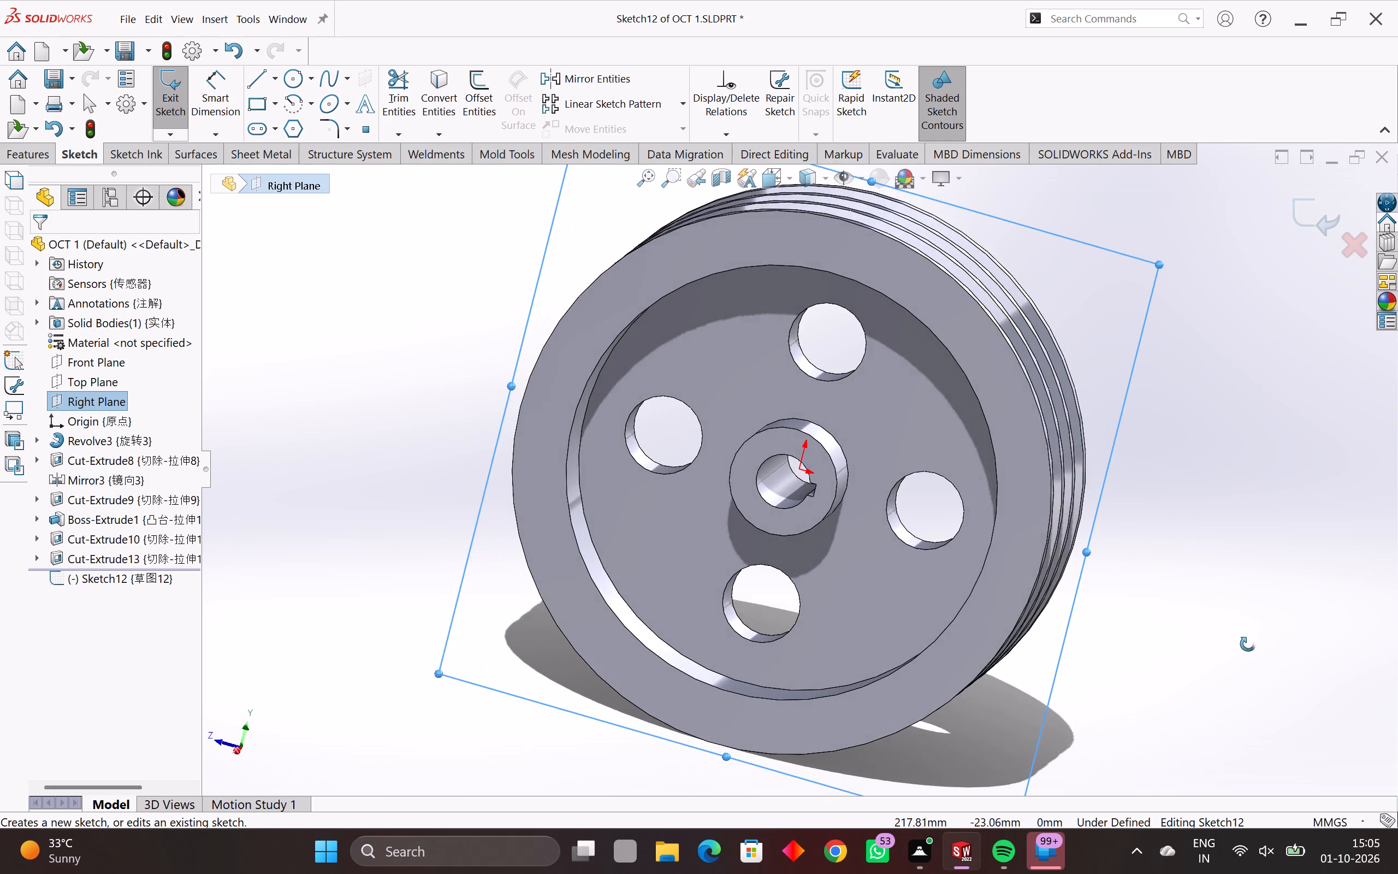
middle_click_drag(1248, 644, 1257, 634)
middle_click_drag(1119, 523, 876, 598)
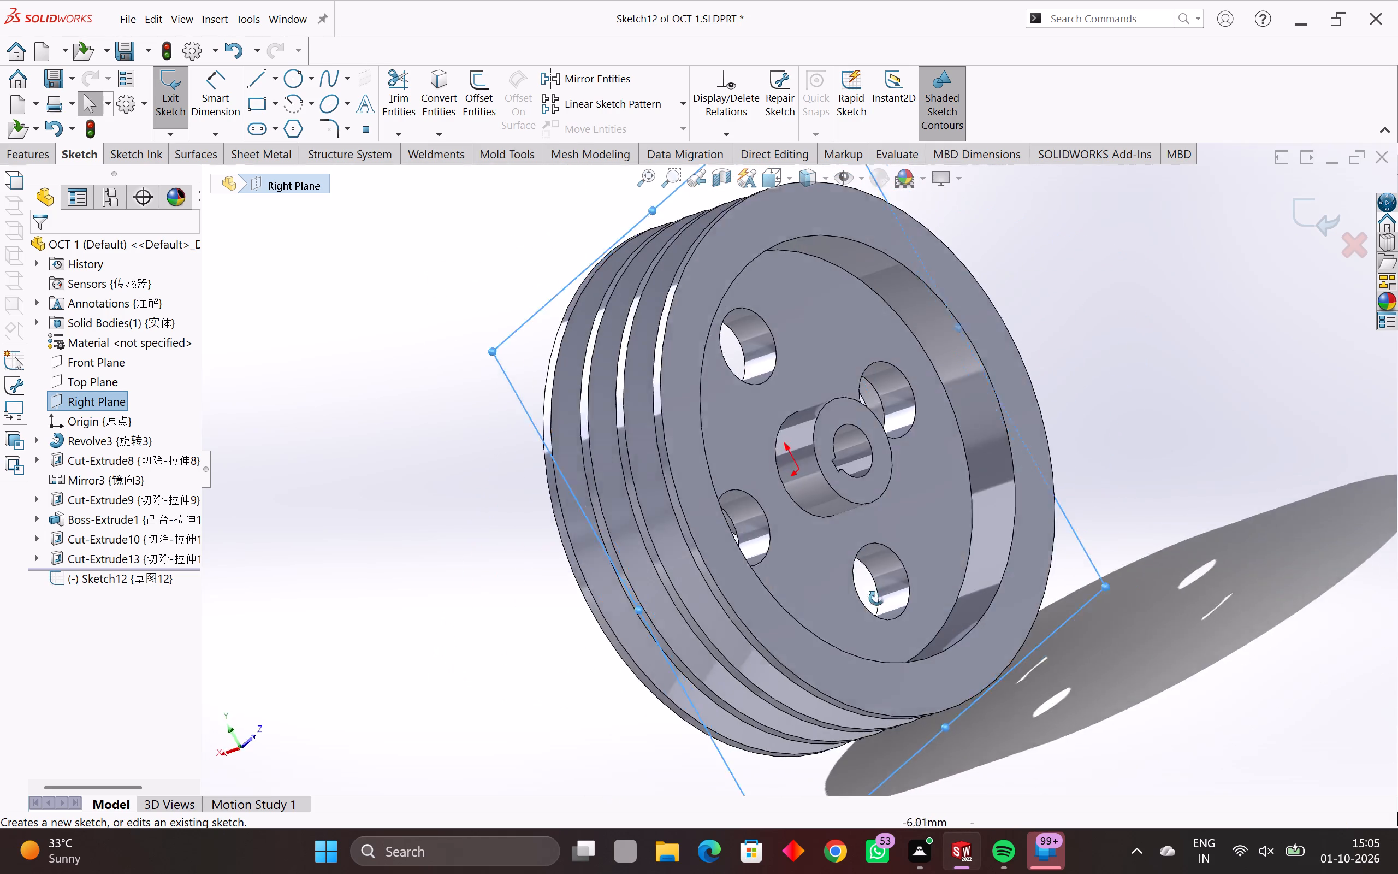
middle_click_drag(876, 598, 462, 672)
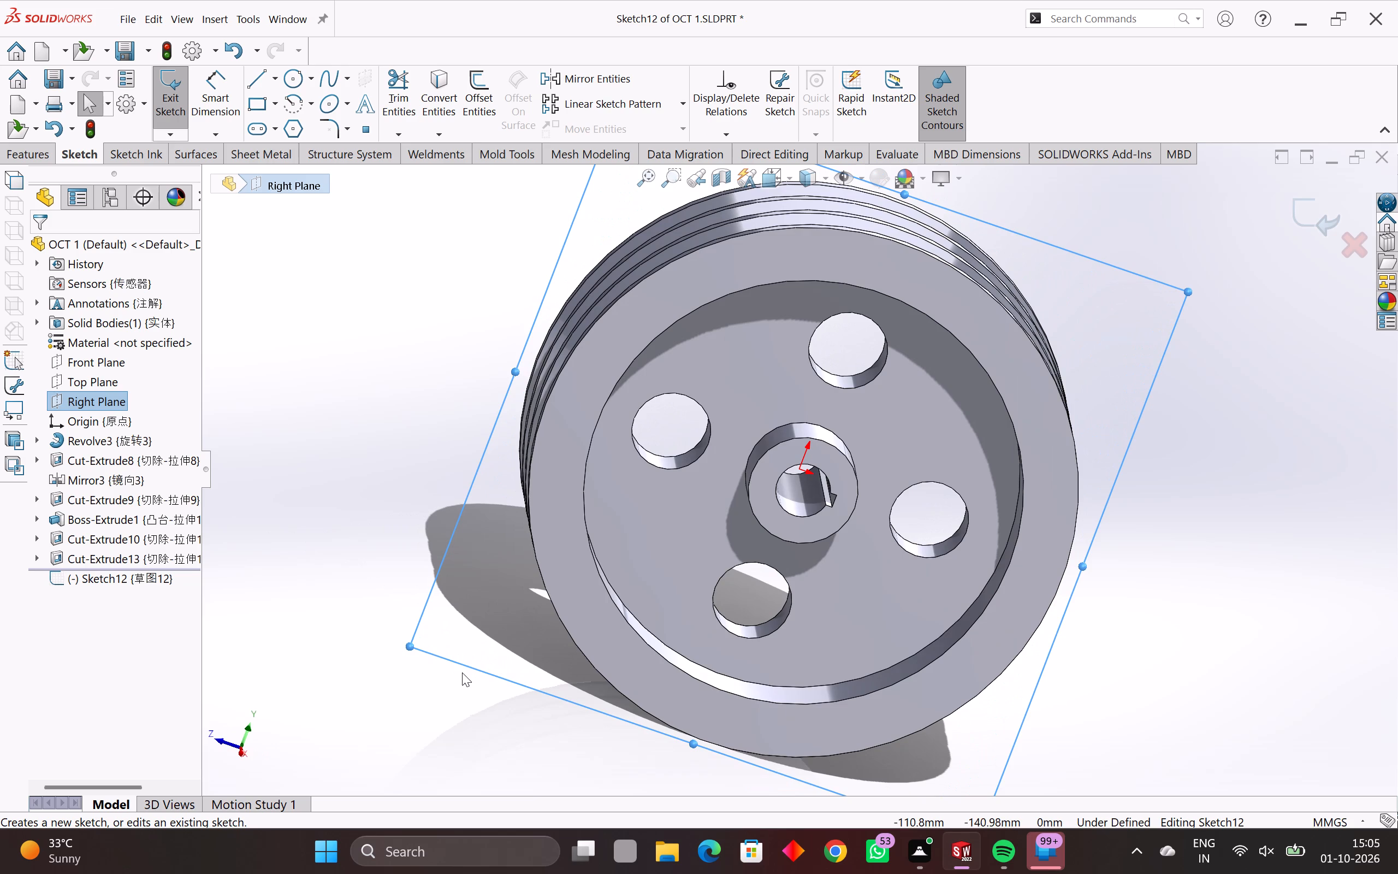
middle_click_drag(1149, 373, 629, 548)
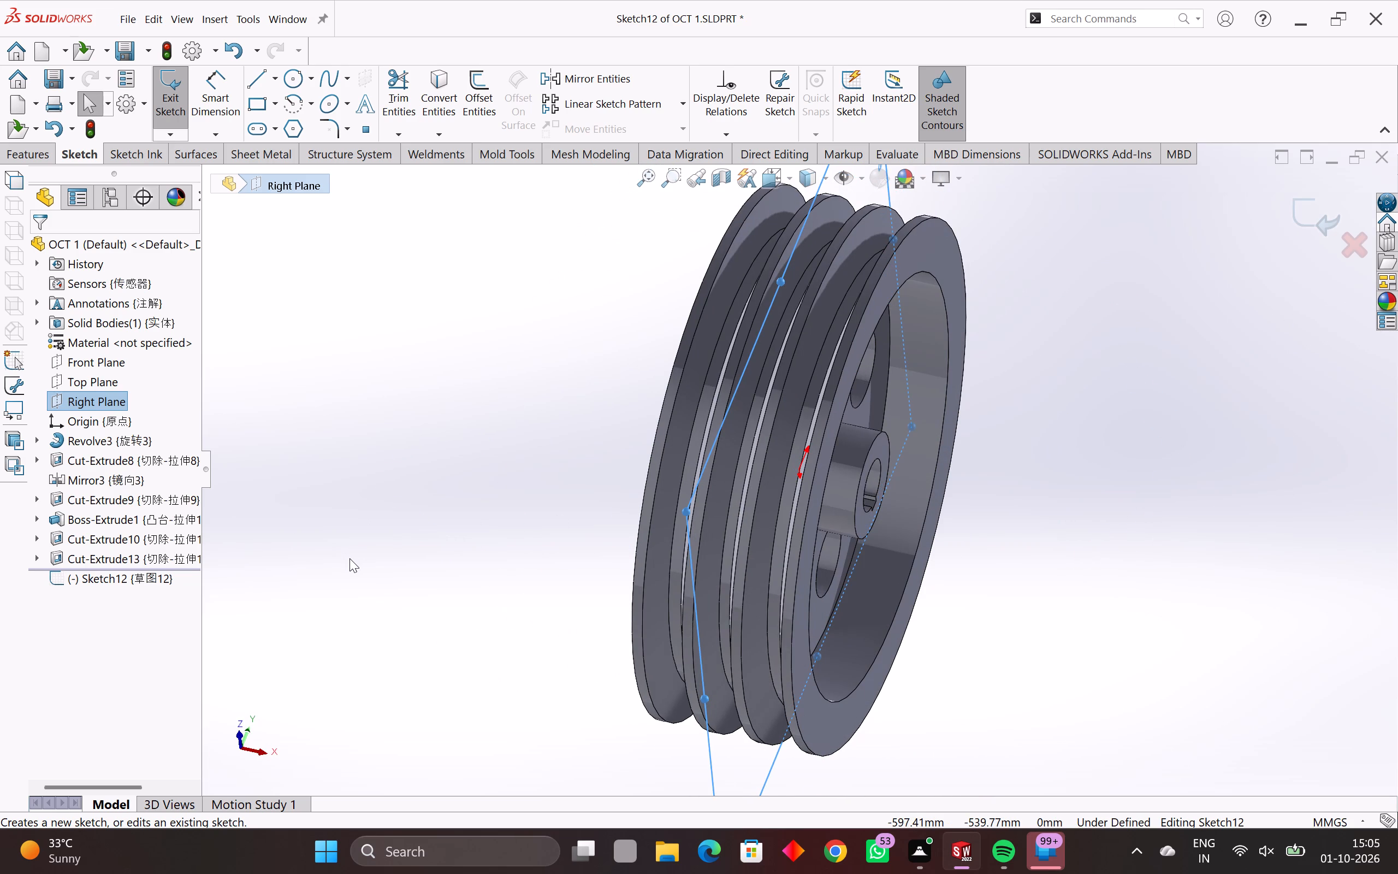
middle_click_drag(351, 572, 345, 603)
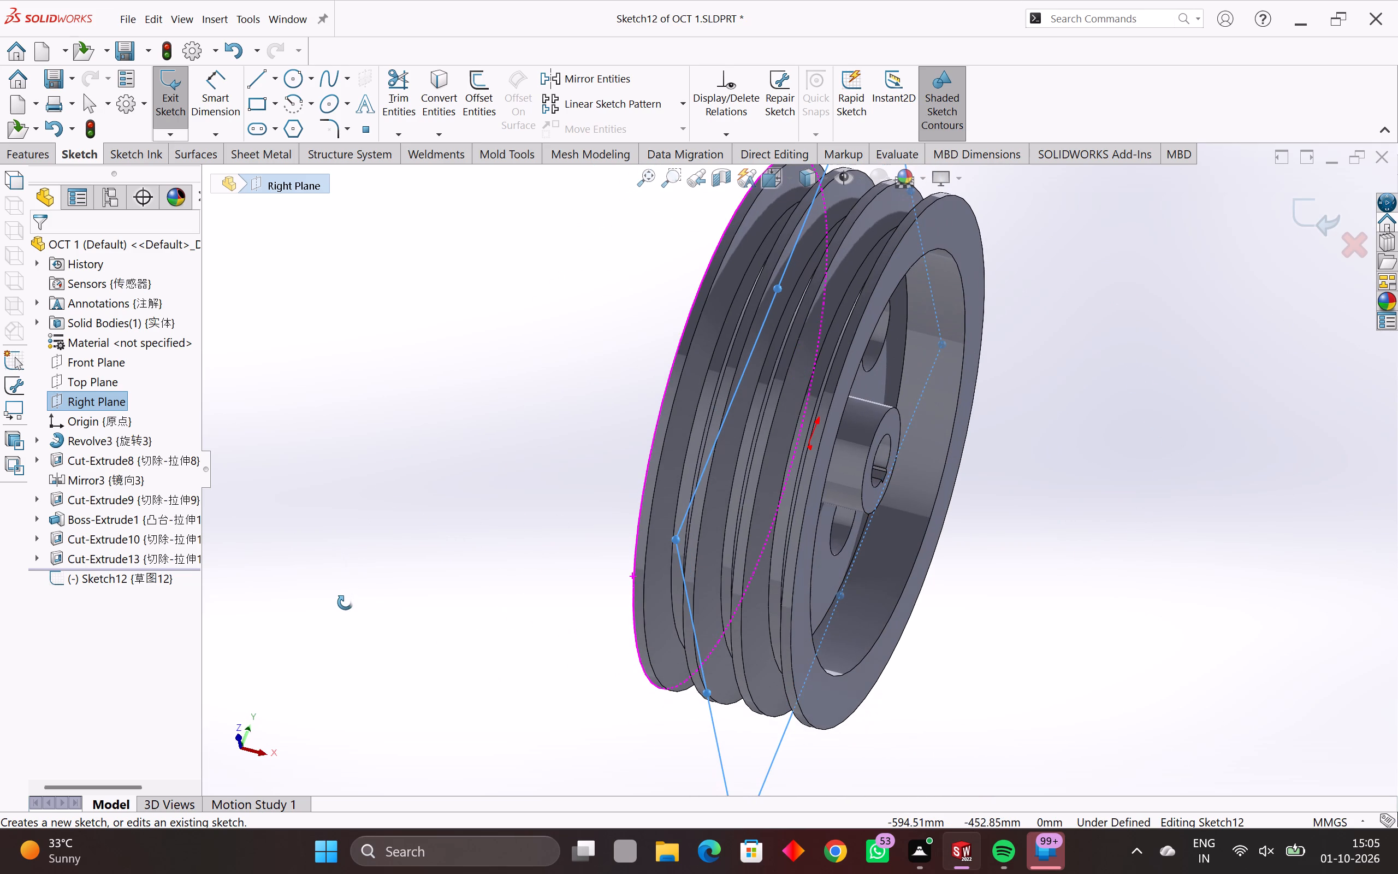
middle_click_drag(345, 603, 347, 603)
middle_click_drag(349, 603, 477, 586)
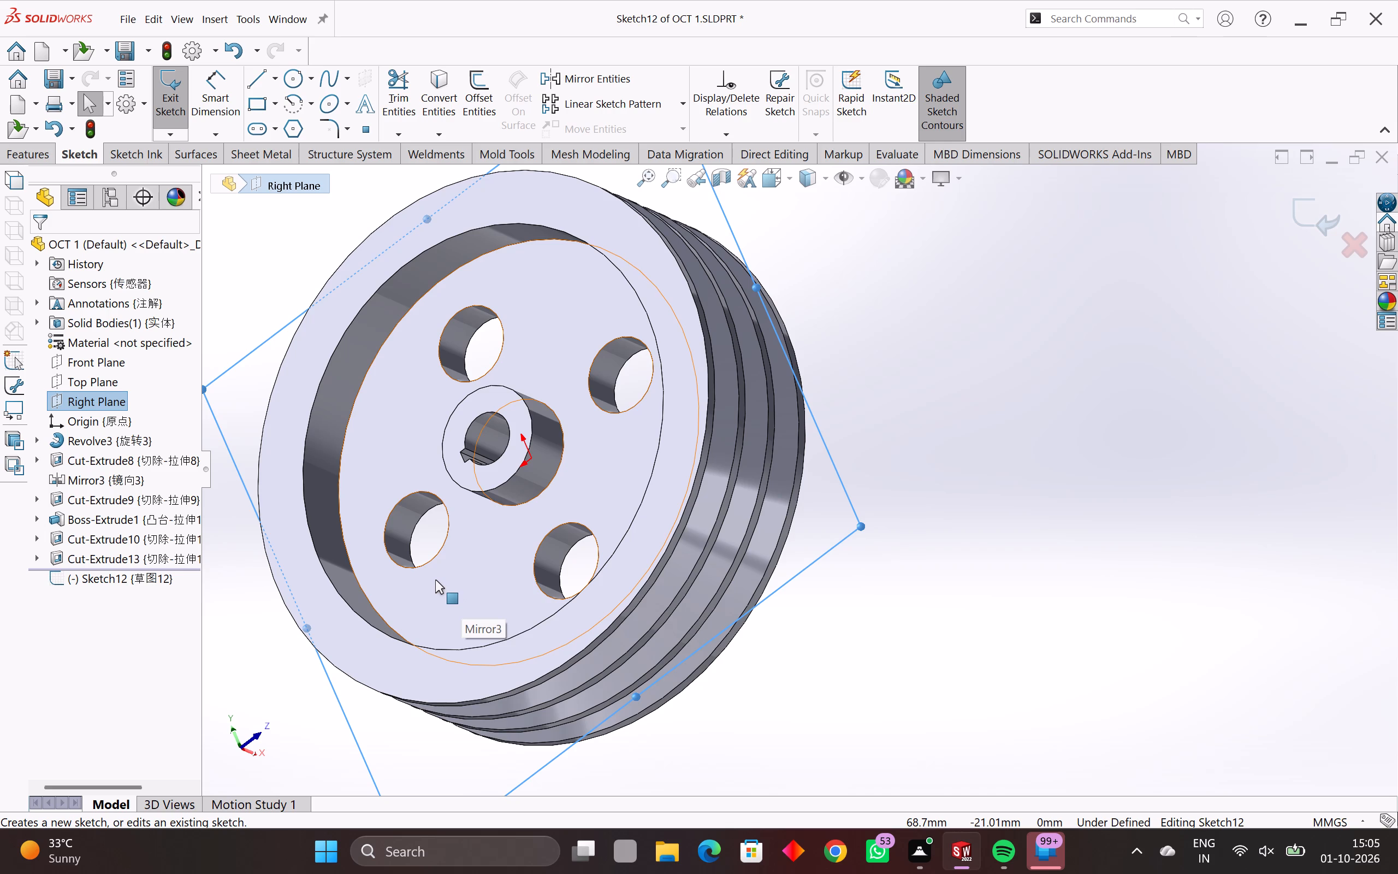
middle_click_drag(436, 616, 760, 680)
middle_click_drag(735, 642, 928, 680)
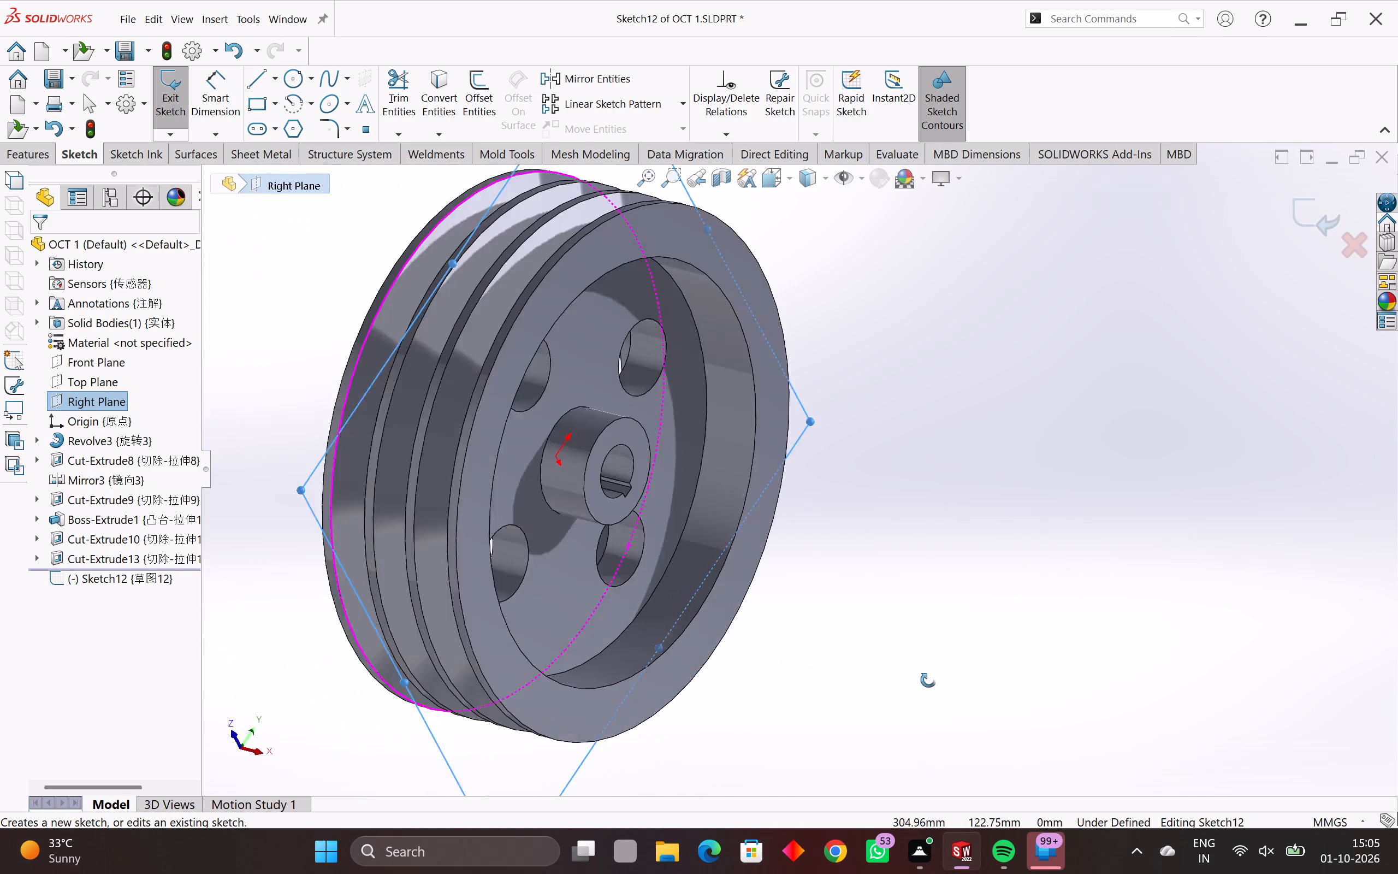
middle_click_drag(928, 680, 709, 727)
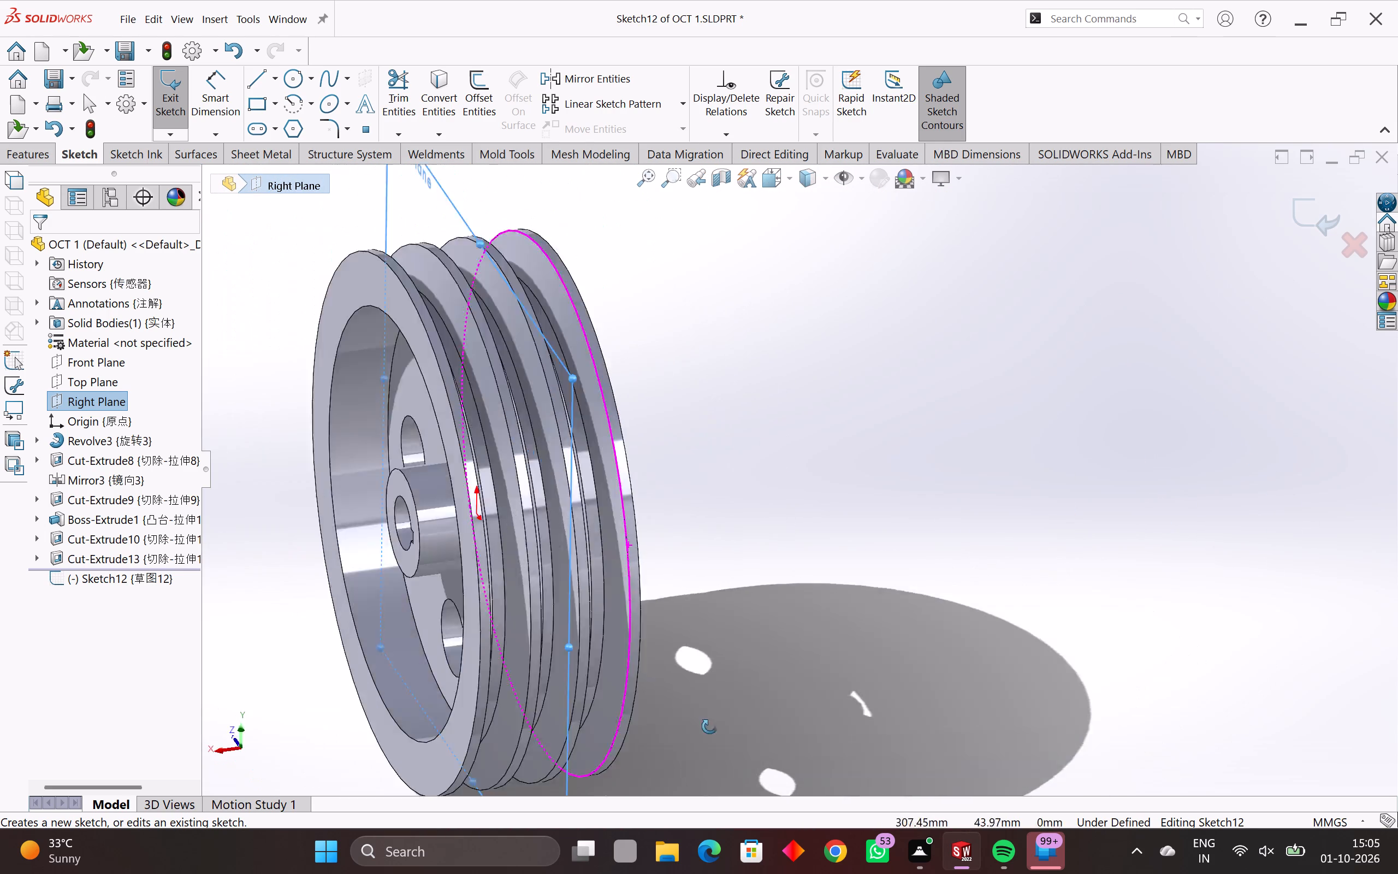
middle_click_drag(709, 727, 1066, 718)
scroll(1093, 683, "down", 4)
scroll(1044, 624, "down", 1)
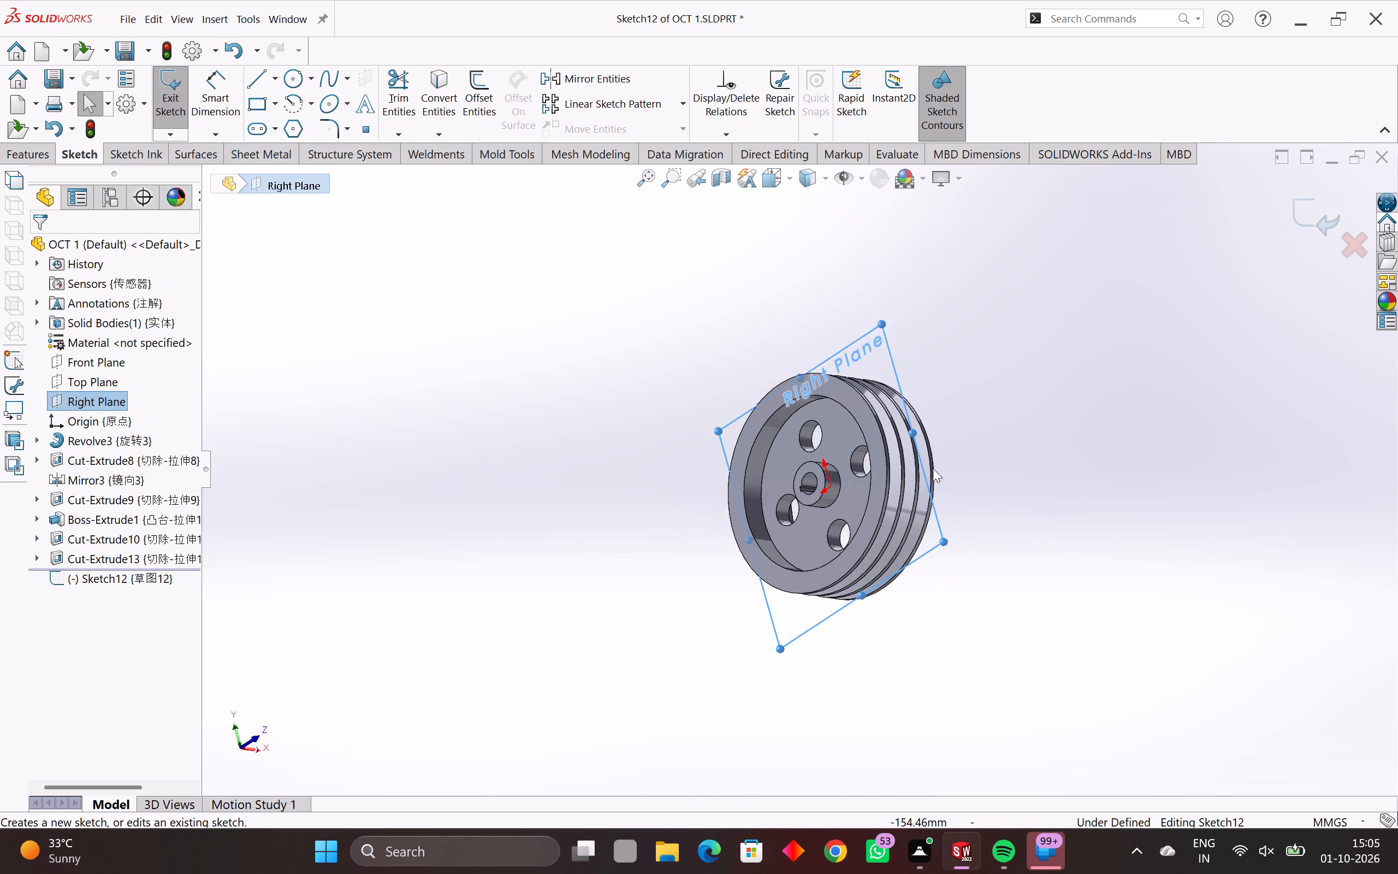
scroll(926, 452, "up", 2)
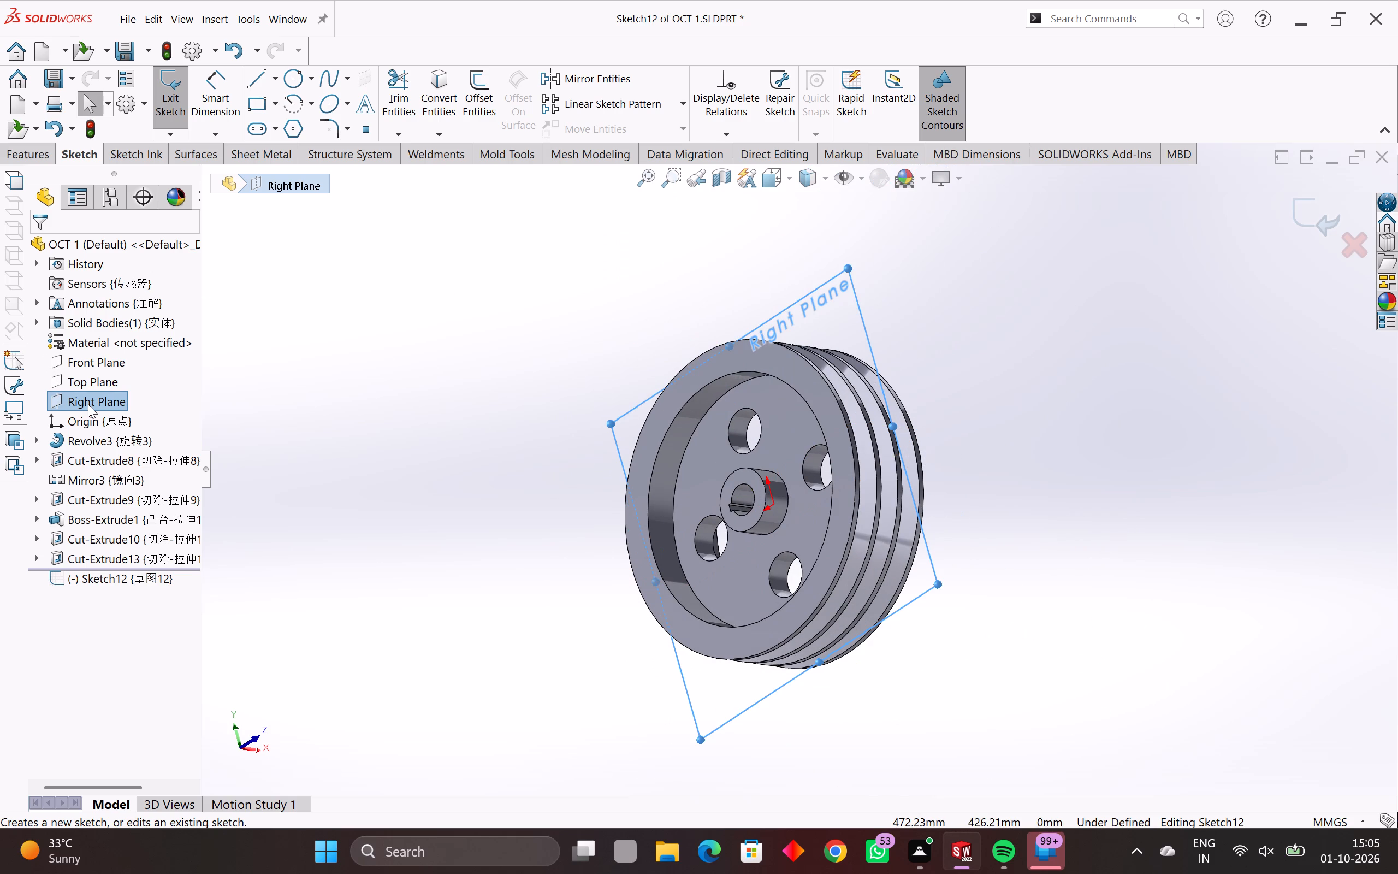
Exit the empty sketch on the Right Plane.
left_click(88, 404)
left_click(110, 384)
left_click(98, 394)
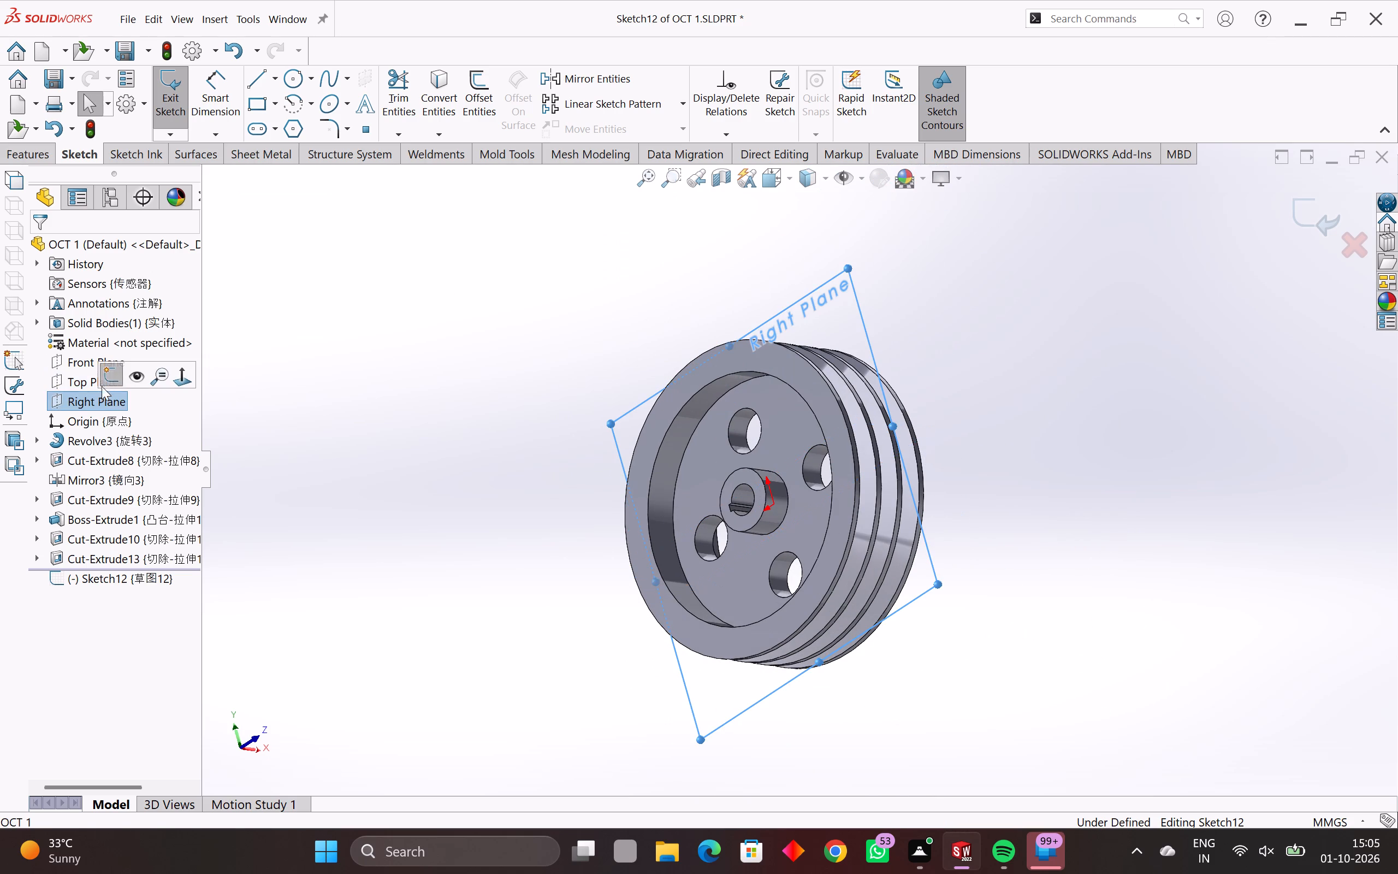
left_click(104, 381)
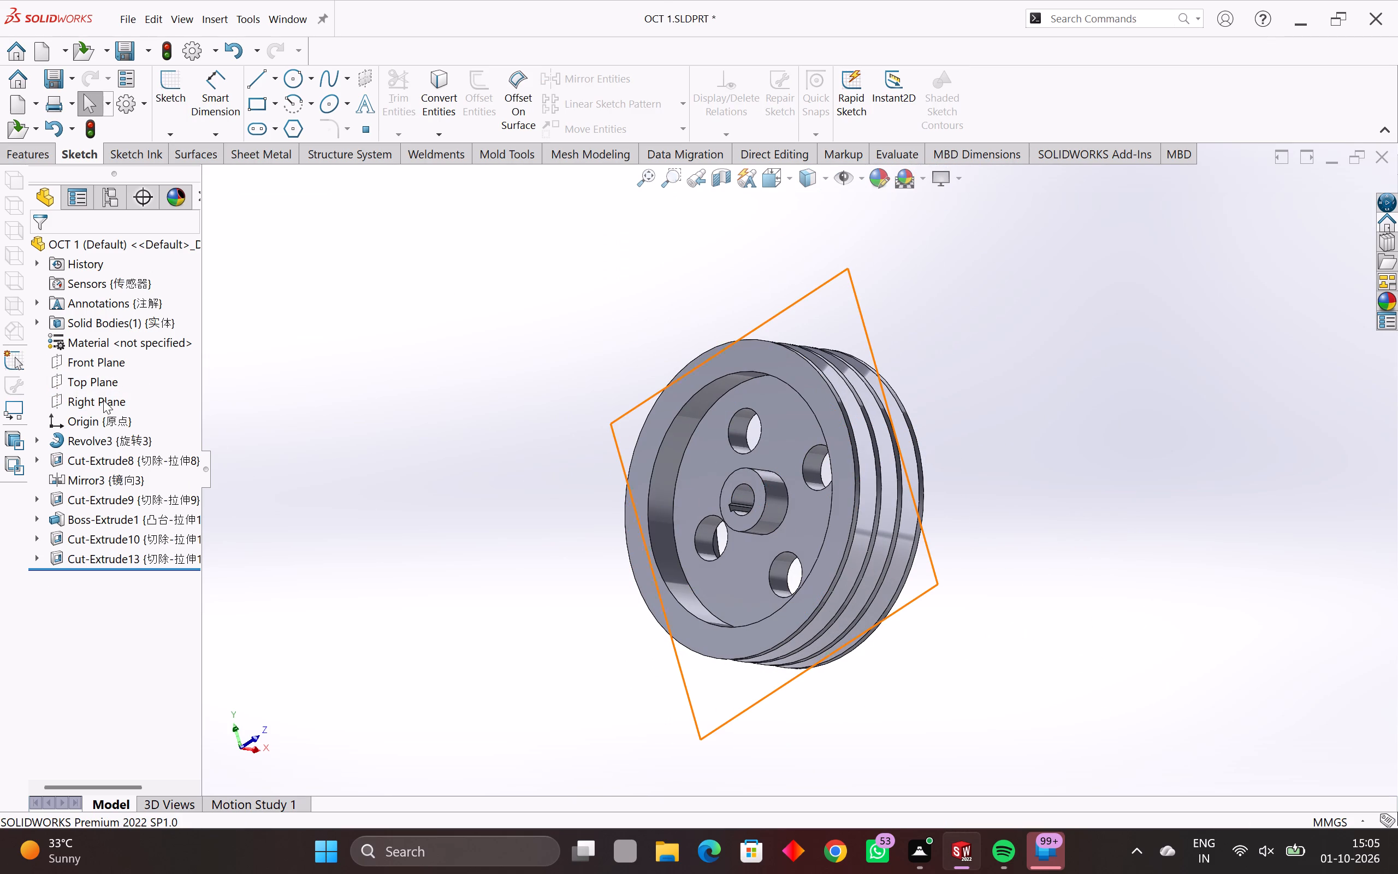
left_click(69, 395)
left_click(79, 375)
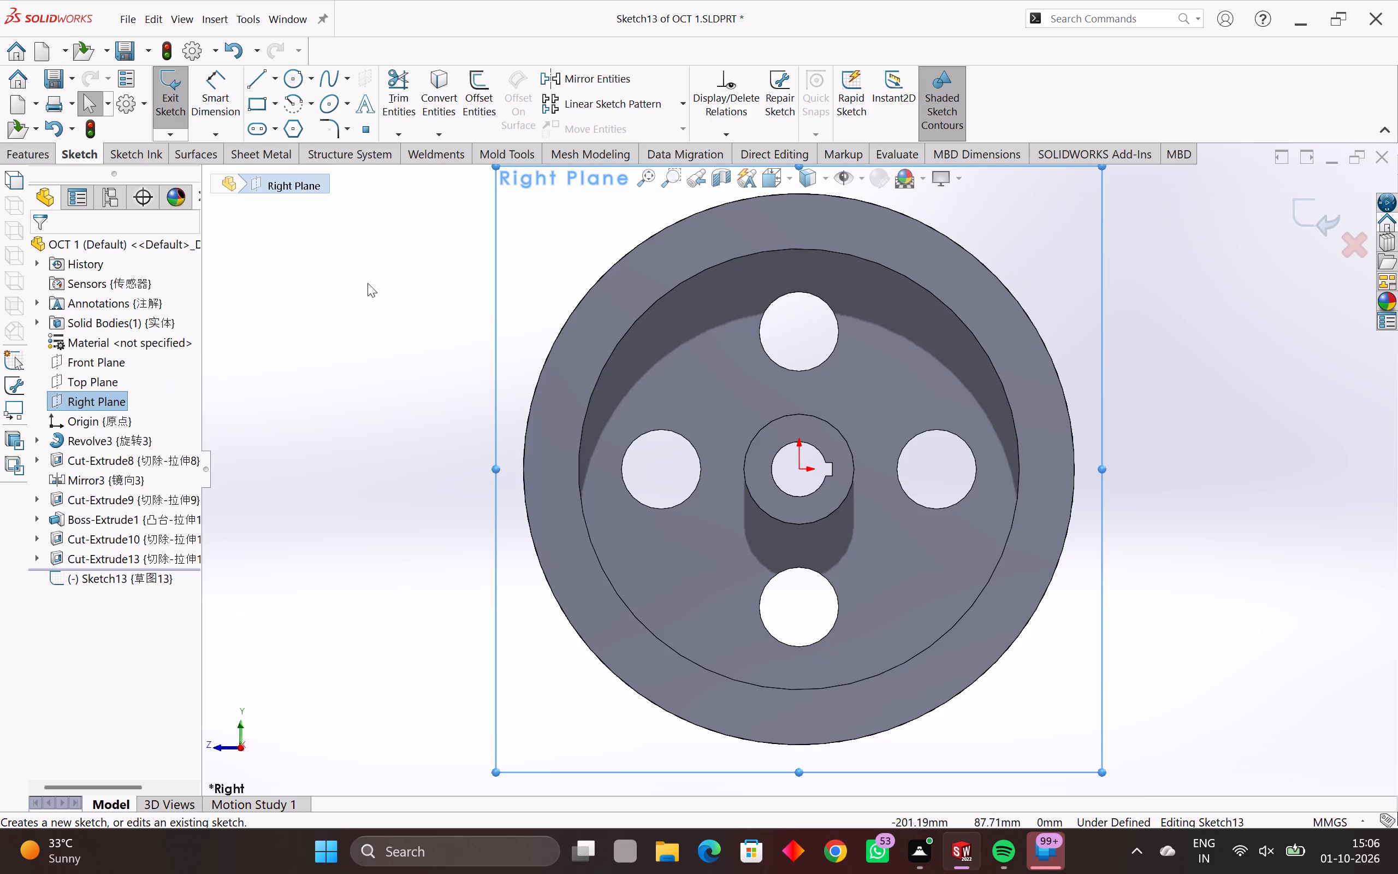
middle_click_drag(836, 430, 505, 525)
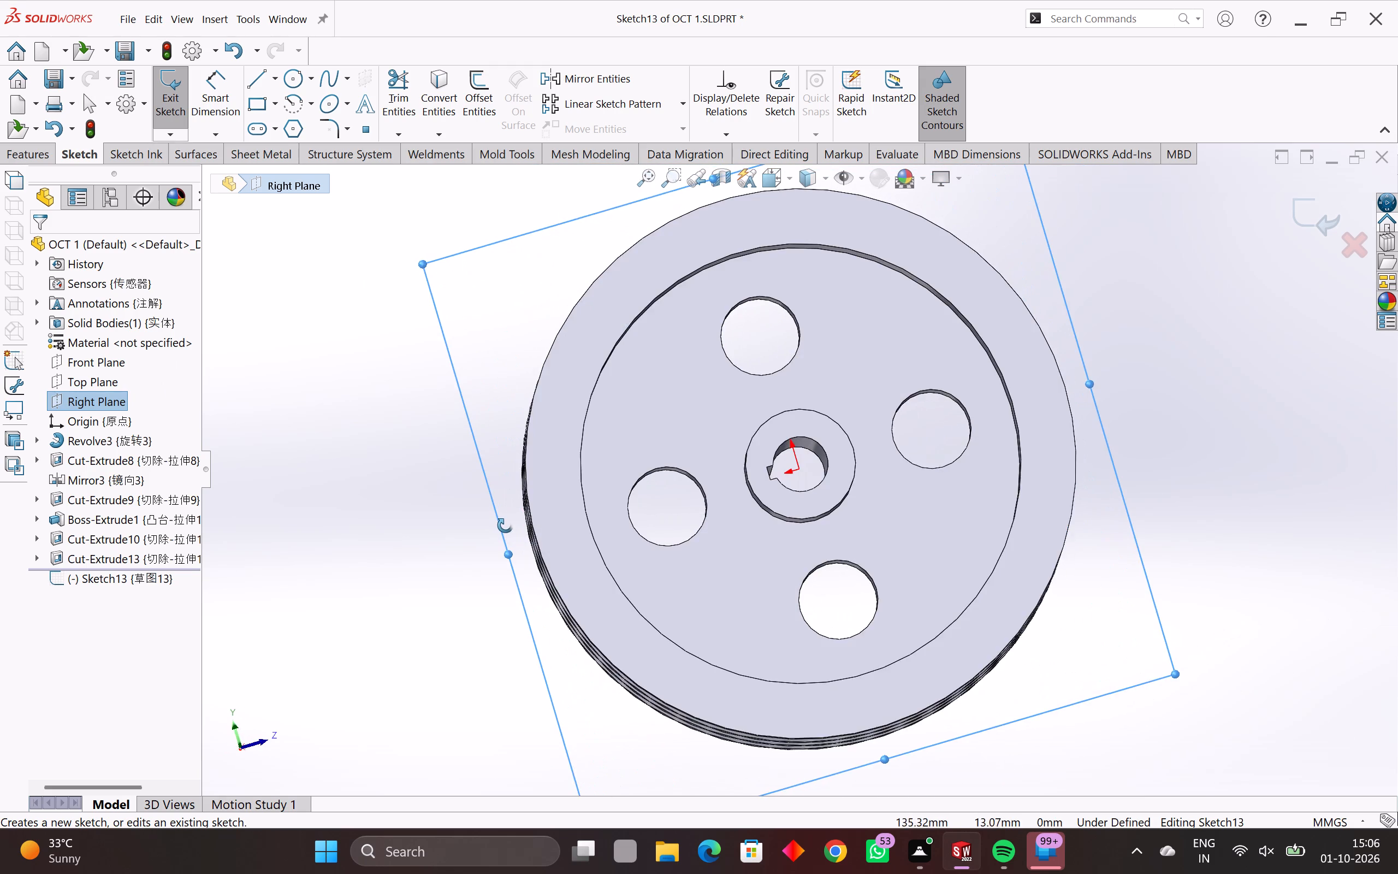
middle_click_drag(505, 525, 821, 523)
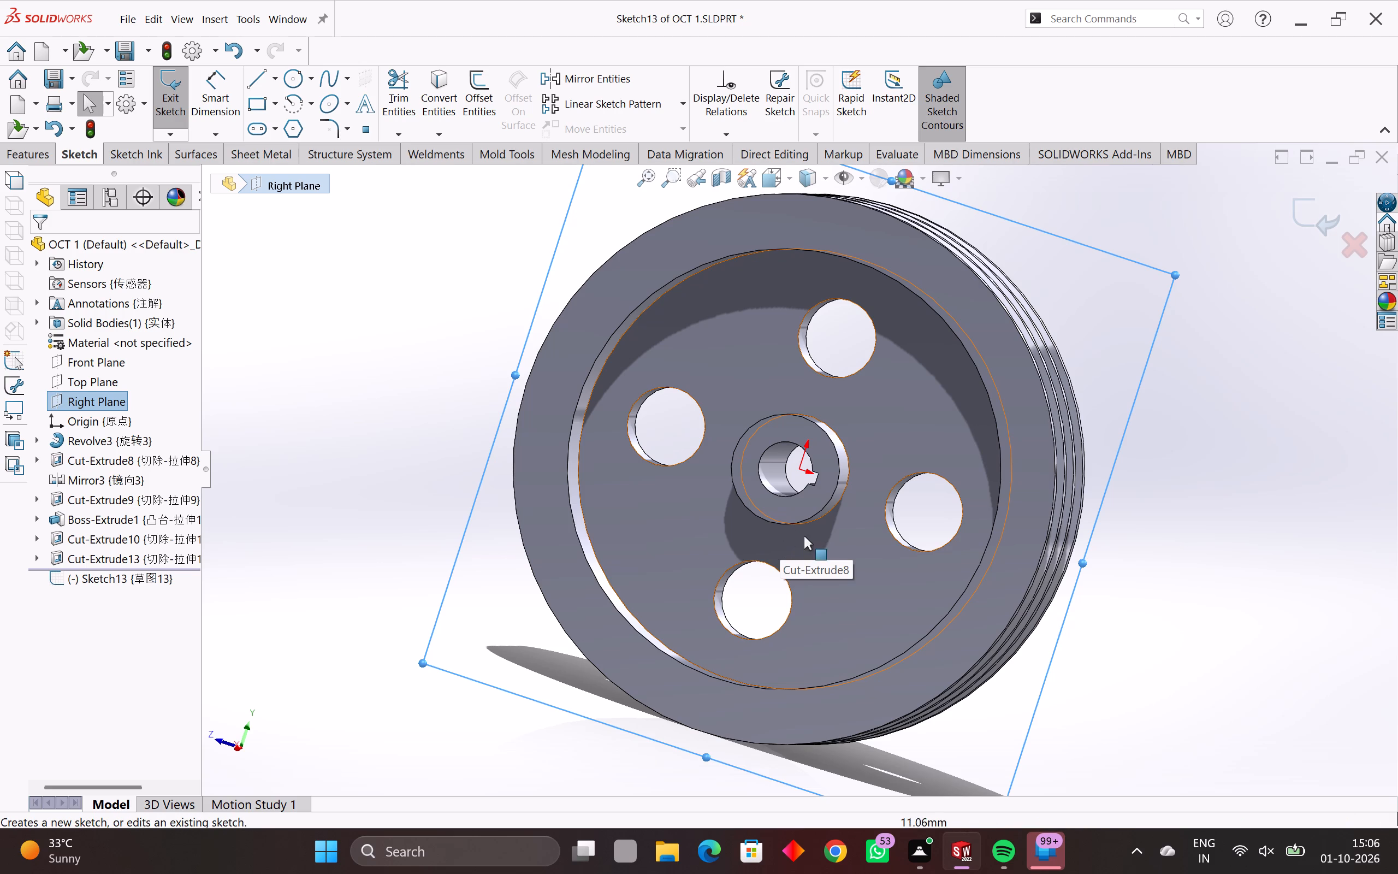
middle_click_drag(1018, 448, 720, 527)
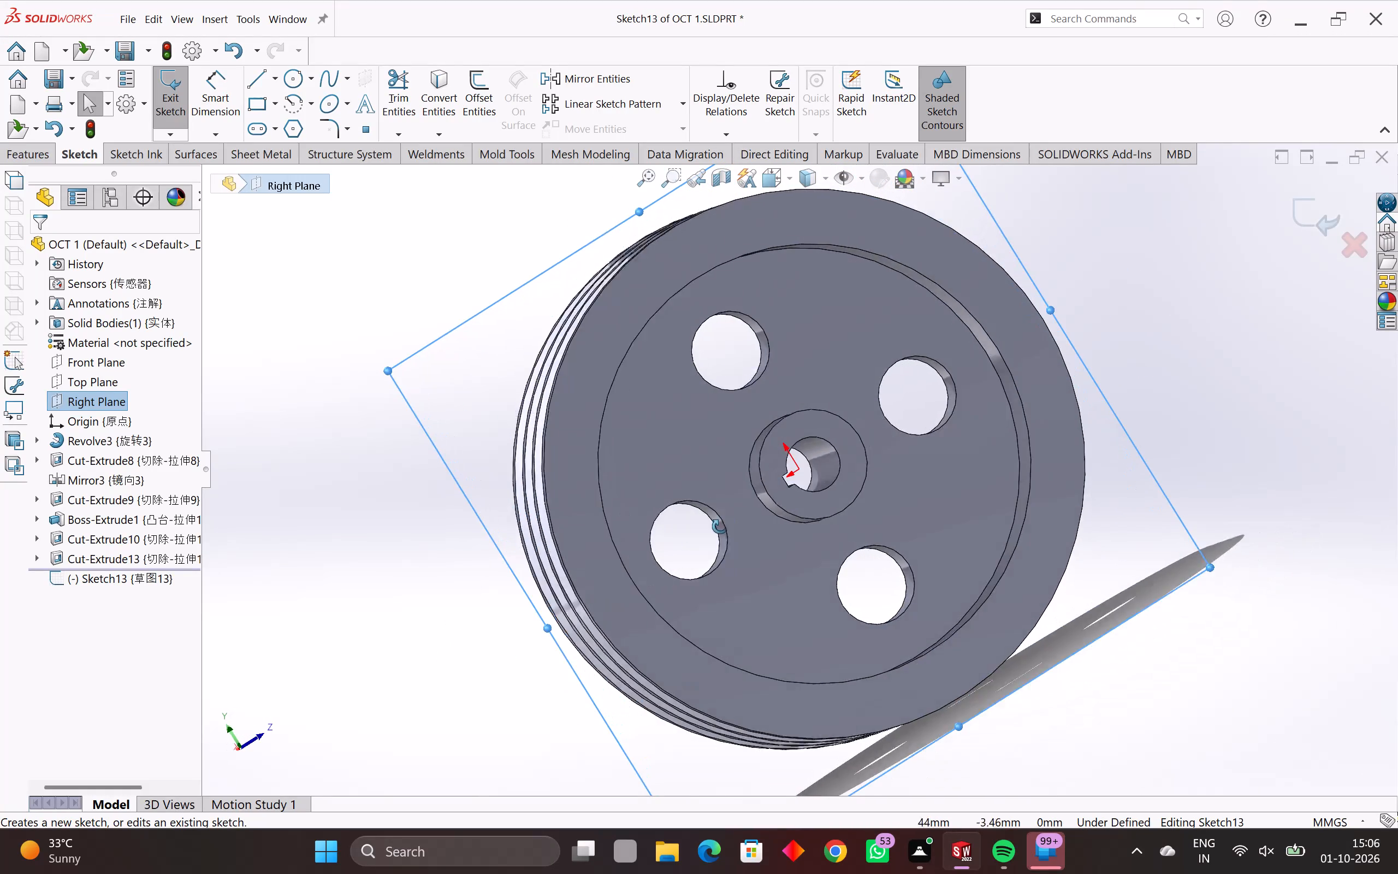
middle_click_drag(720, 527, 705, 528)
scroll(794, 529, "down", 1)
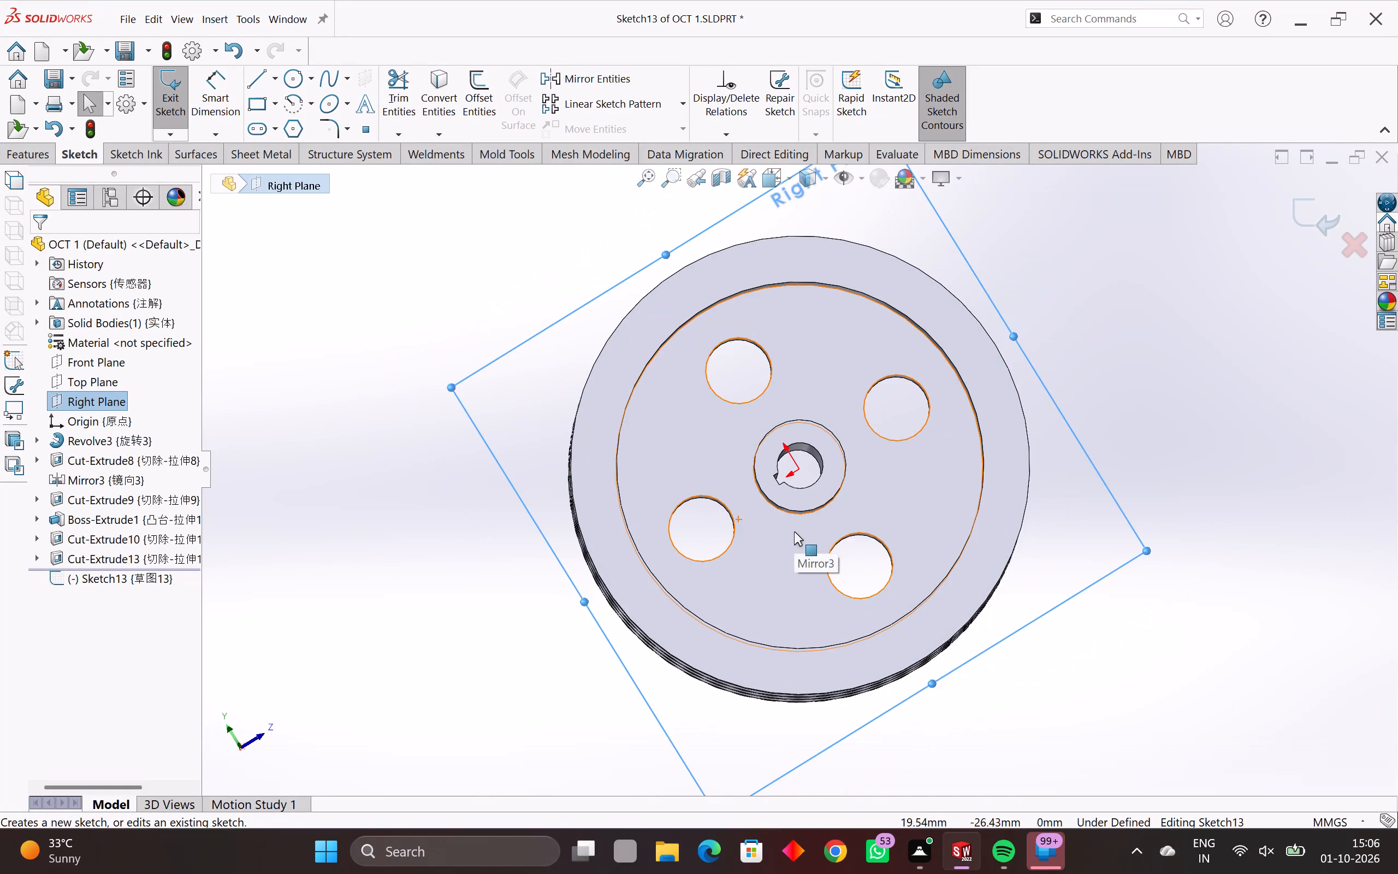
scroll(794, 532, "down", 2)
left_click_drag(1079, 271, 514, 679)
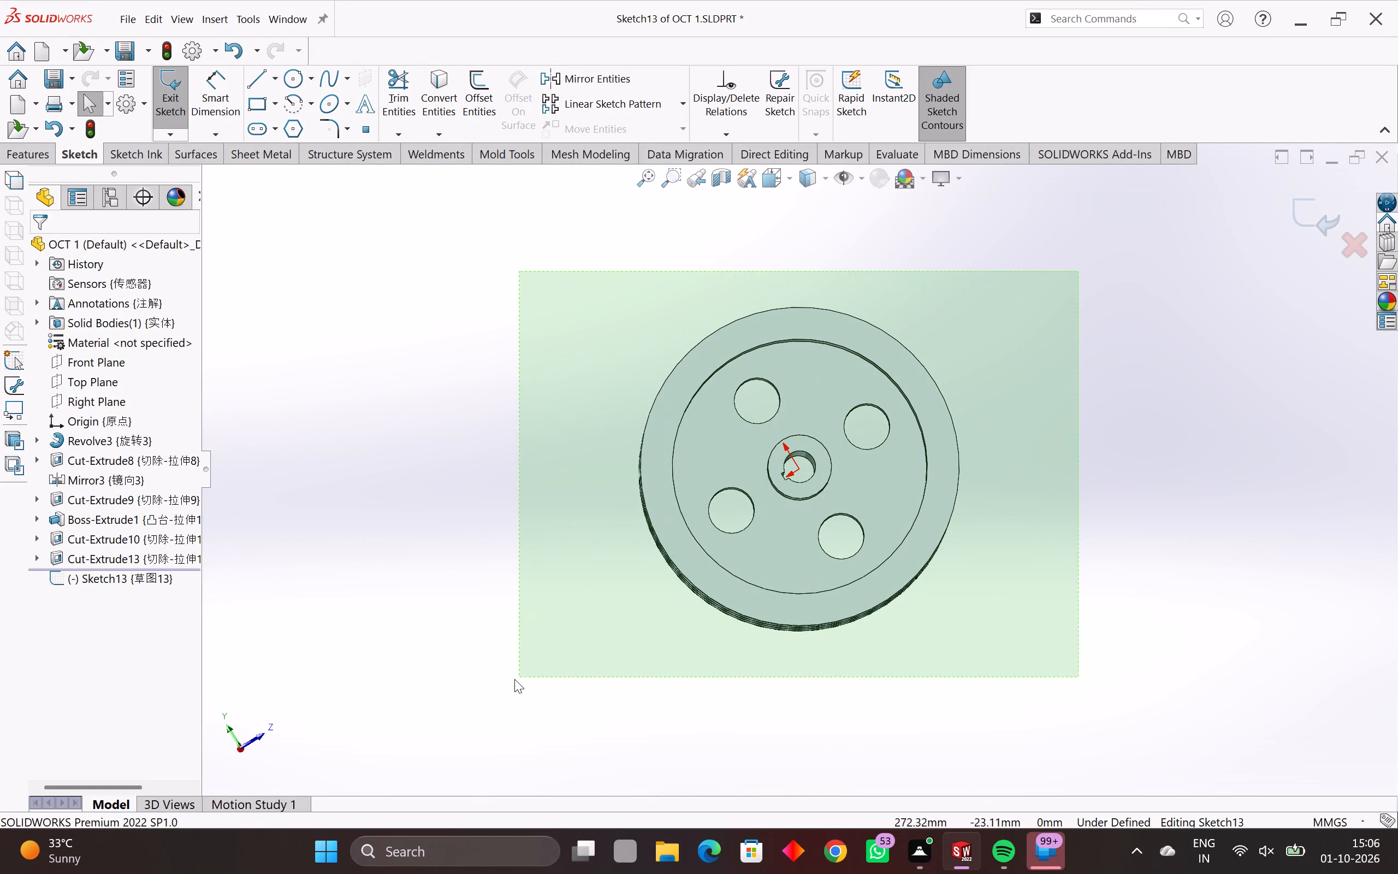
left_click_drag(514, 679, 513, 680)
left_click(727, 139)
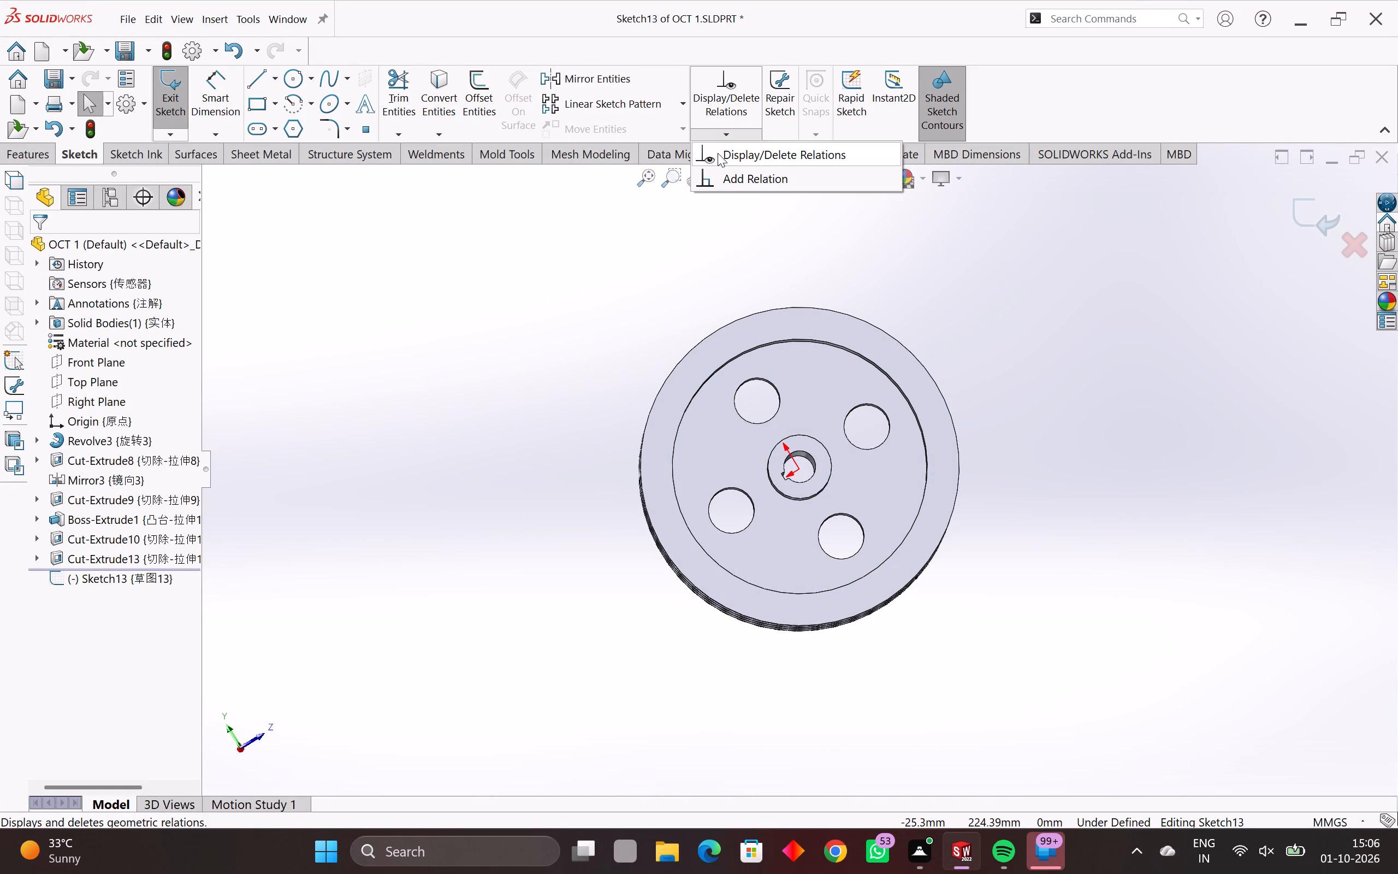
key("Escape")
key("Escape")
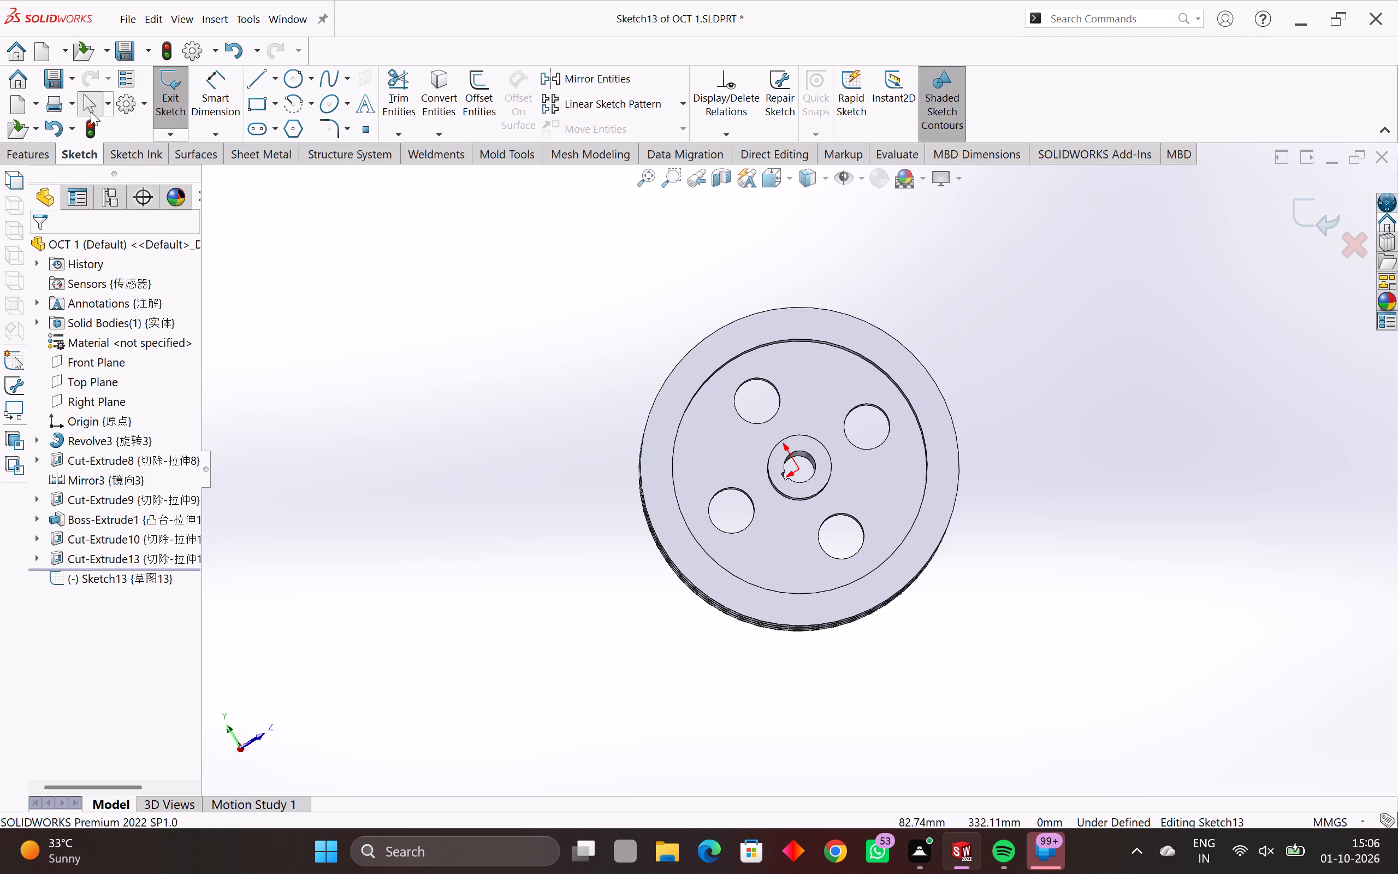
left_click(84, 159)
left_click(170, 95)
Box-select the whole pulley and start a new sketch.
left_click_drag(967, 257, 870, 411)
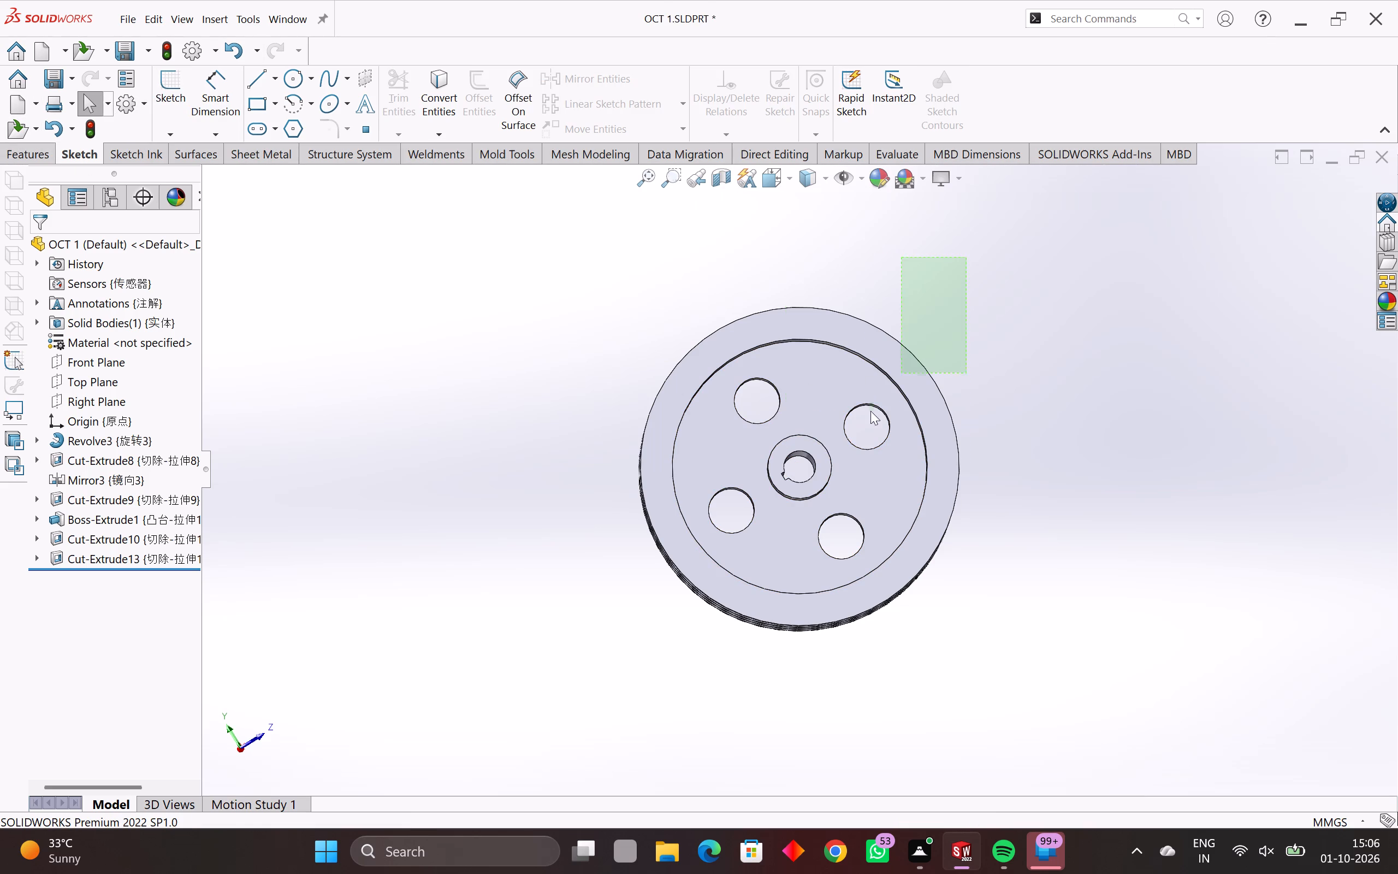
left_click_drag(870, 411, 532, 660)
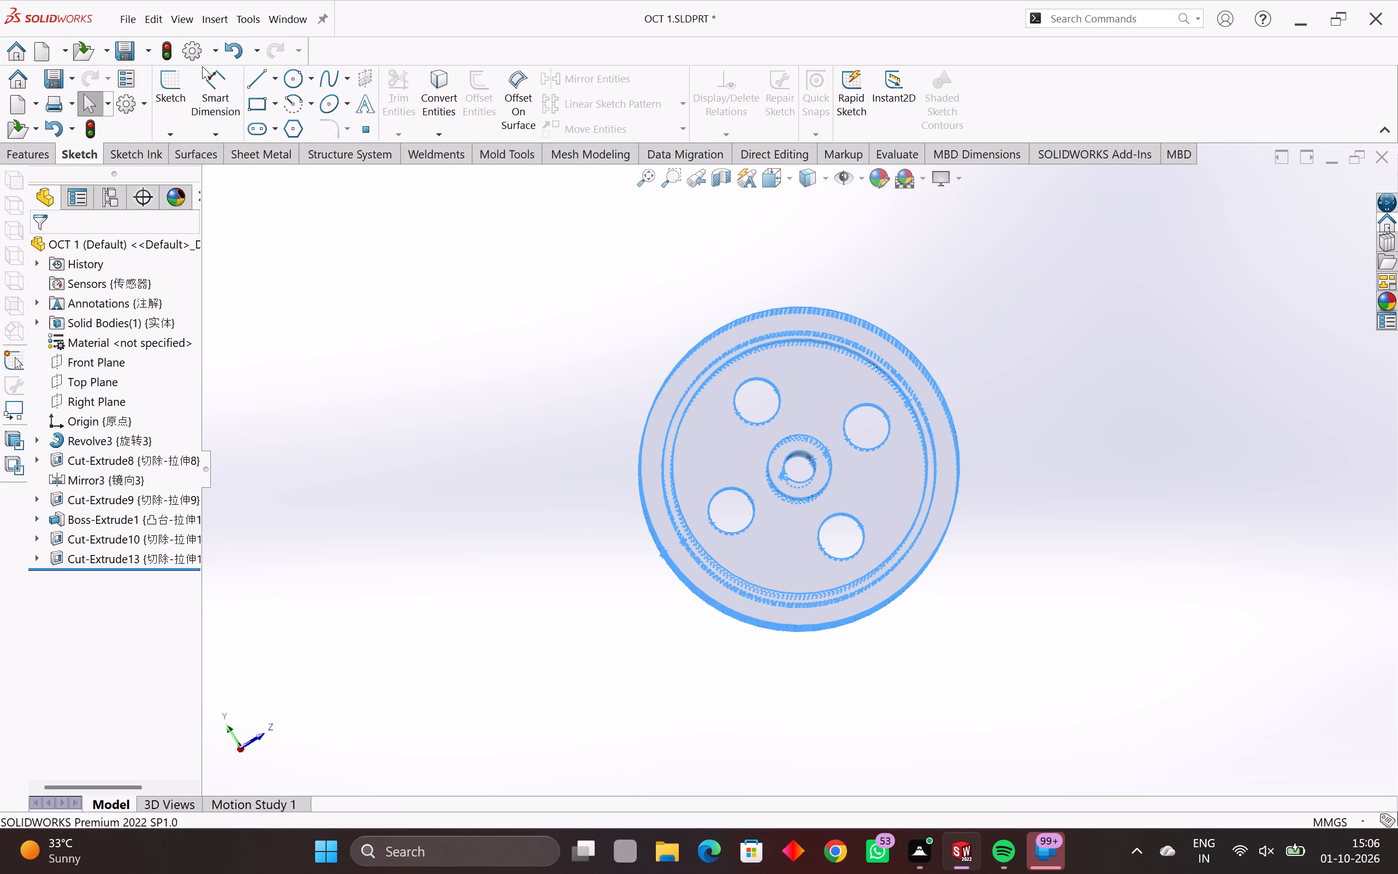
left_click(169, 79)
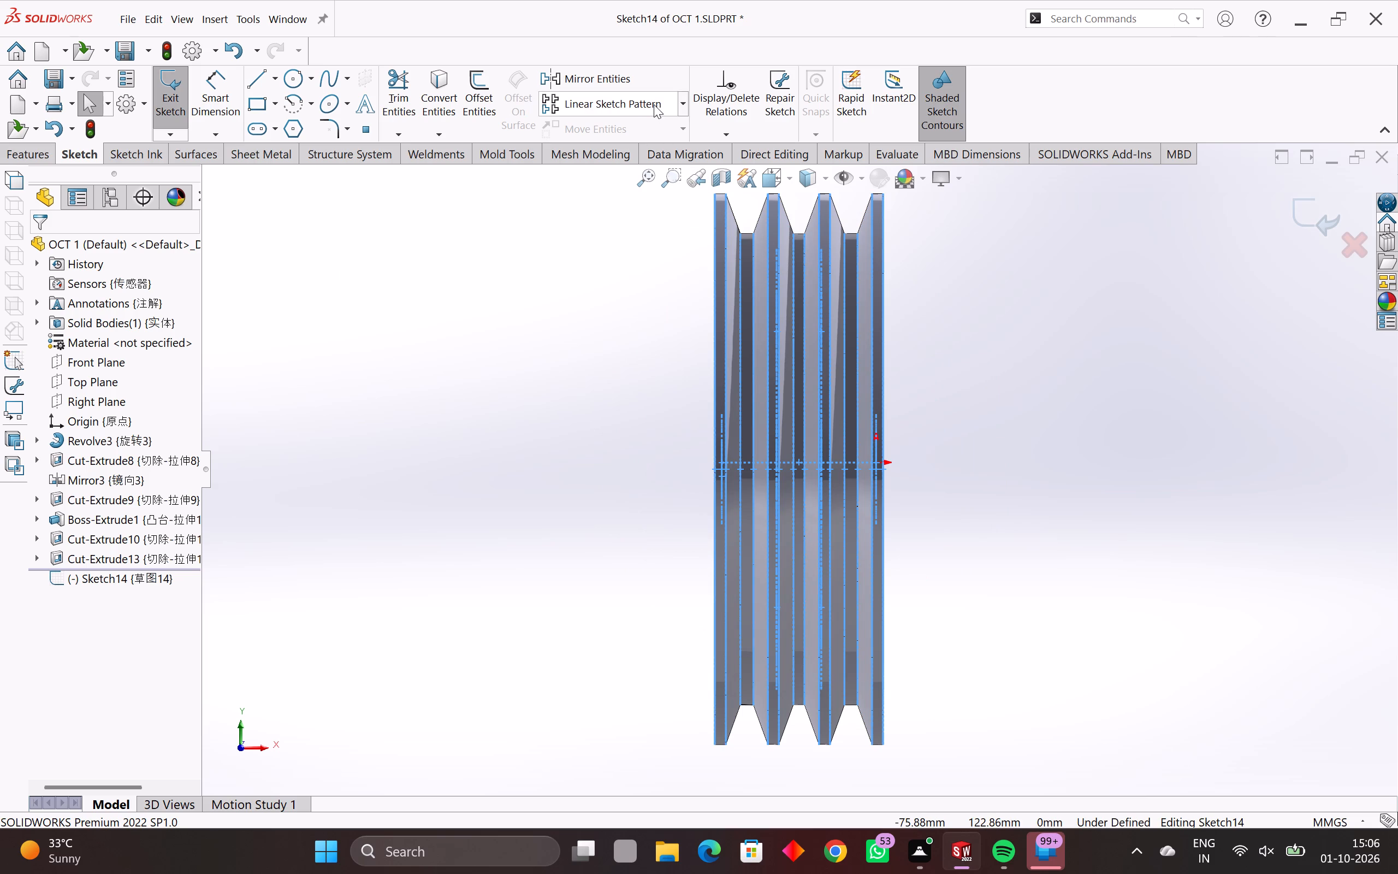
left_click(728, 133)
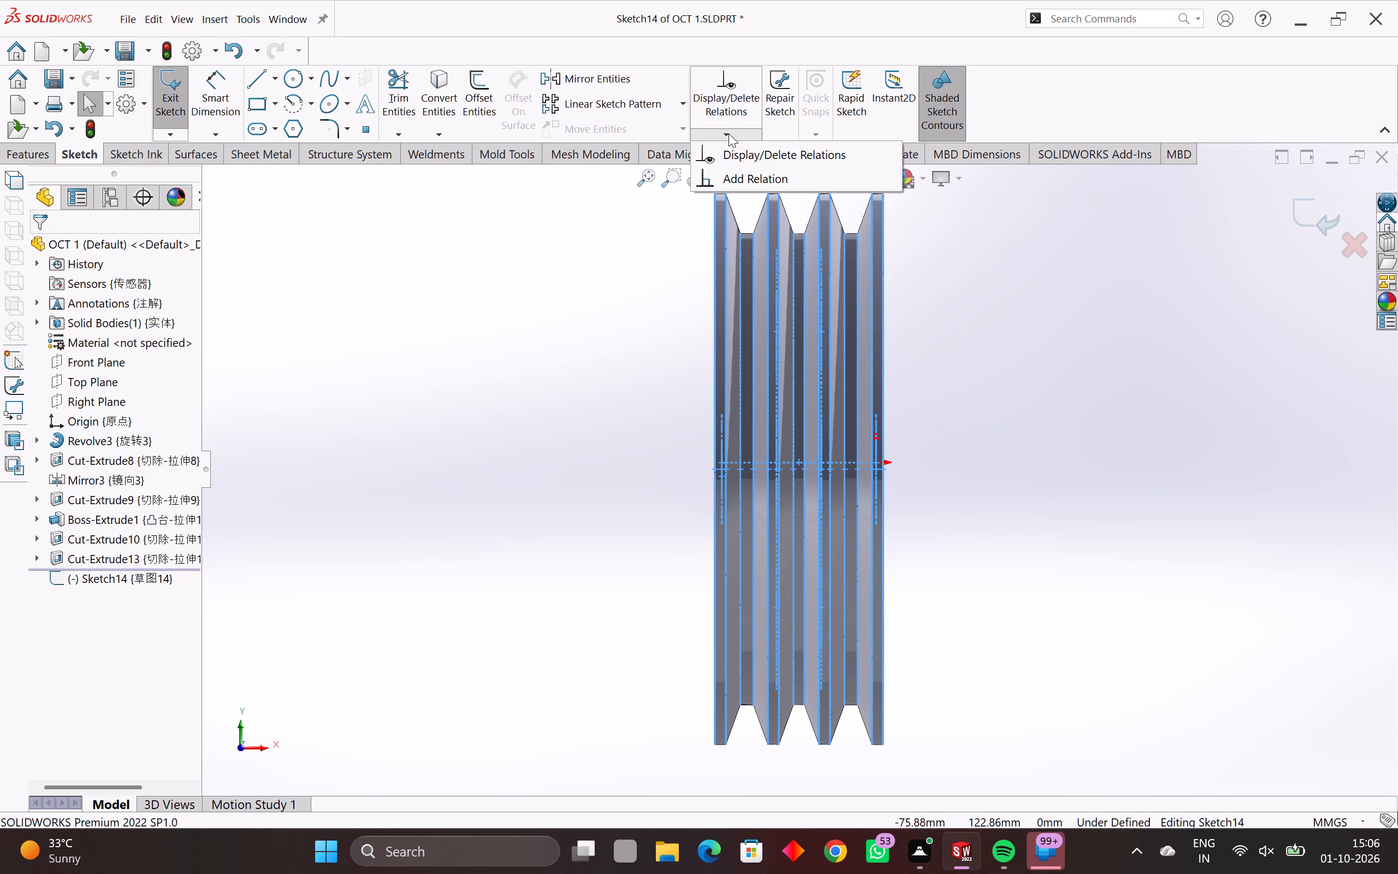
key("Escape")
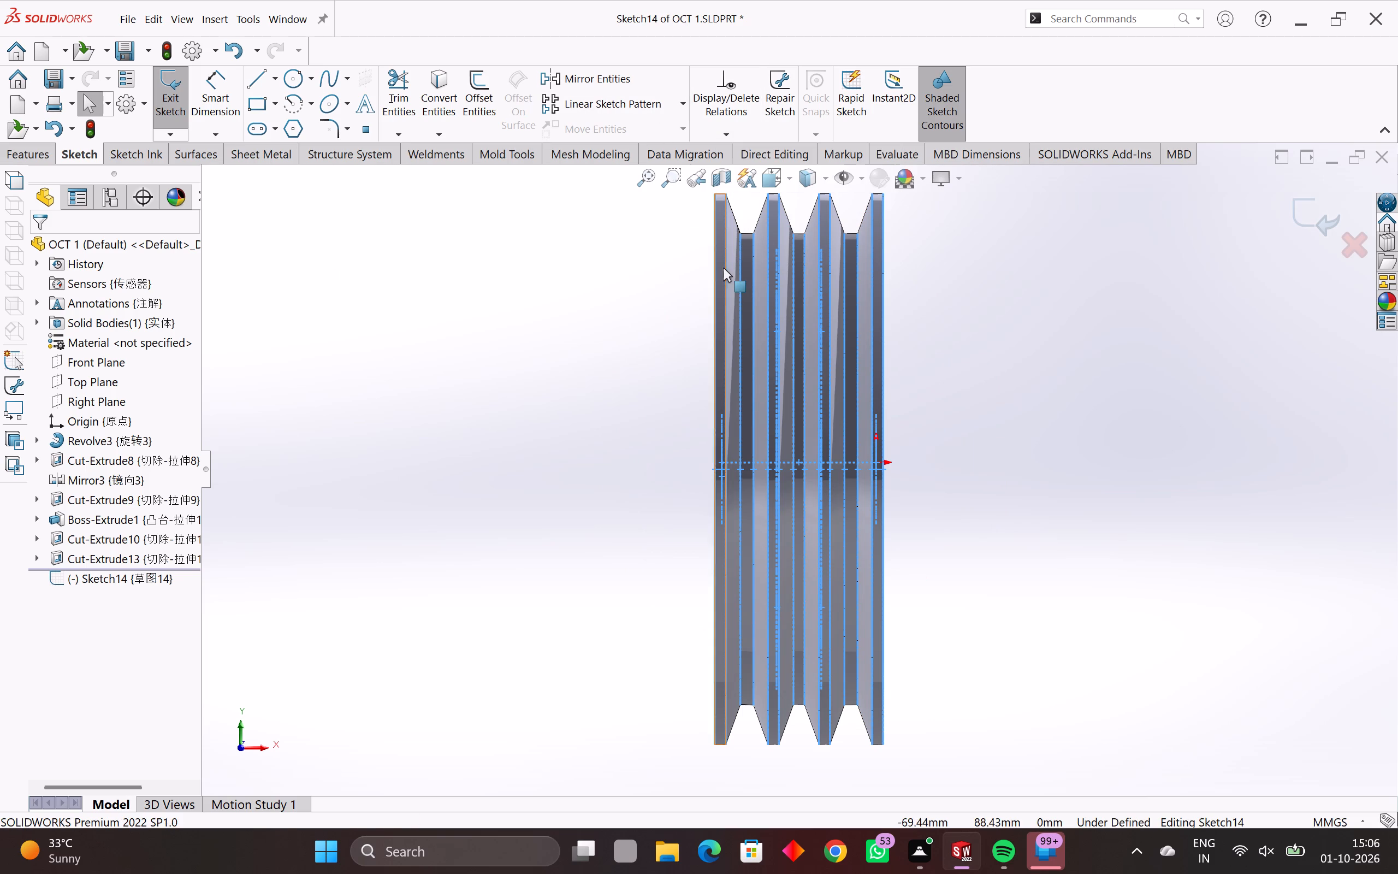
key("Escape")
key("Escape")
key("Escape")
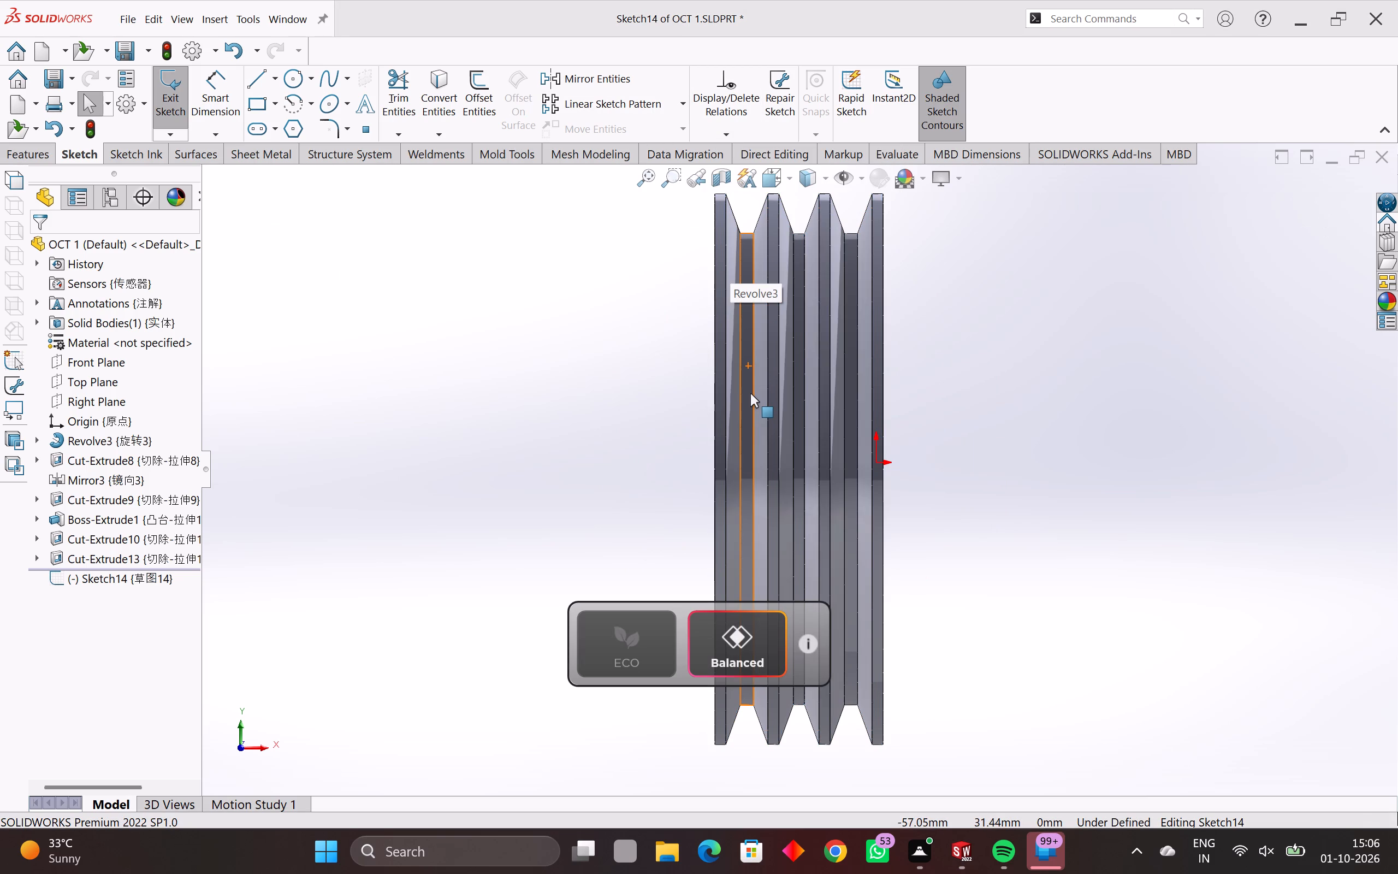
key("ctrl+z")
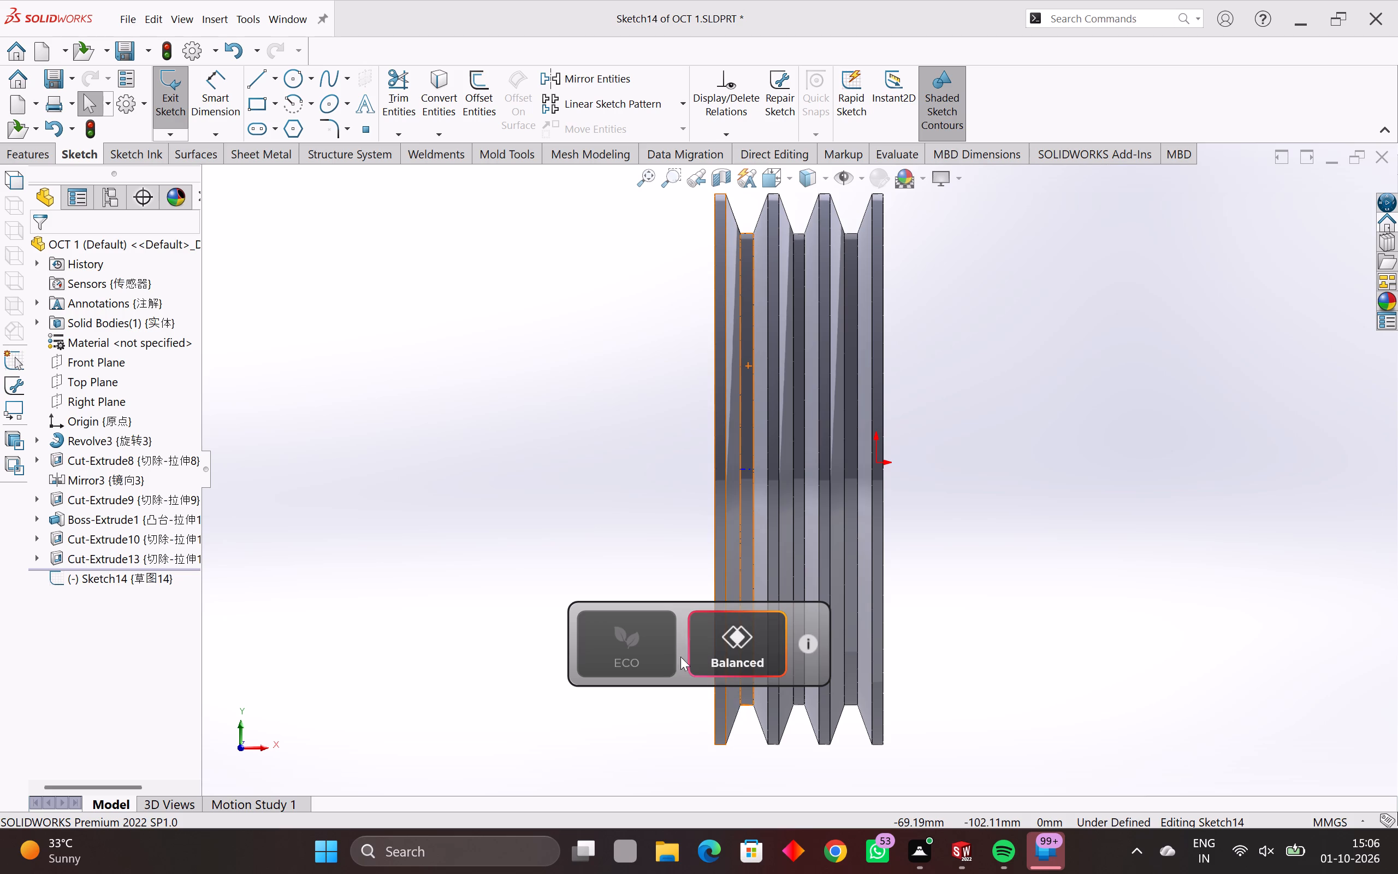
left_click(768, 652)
Leave the empty sketch and add a reference plane based on the Right Plane.
middle_click_drag(975, 584, 851, 594)
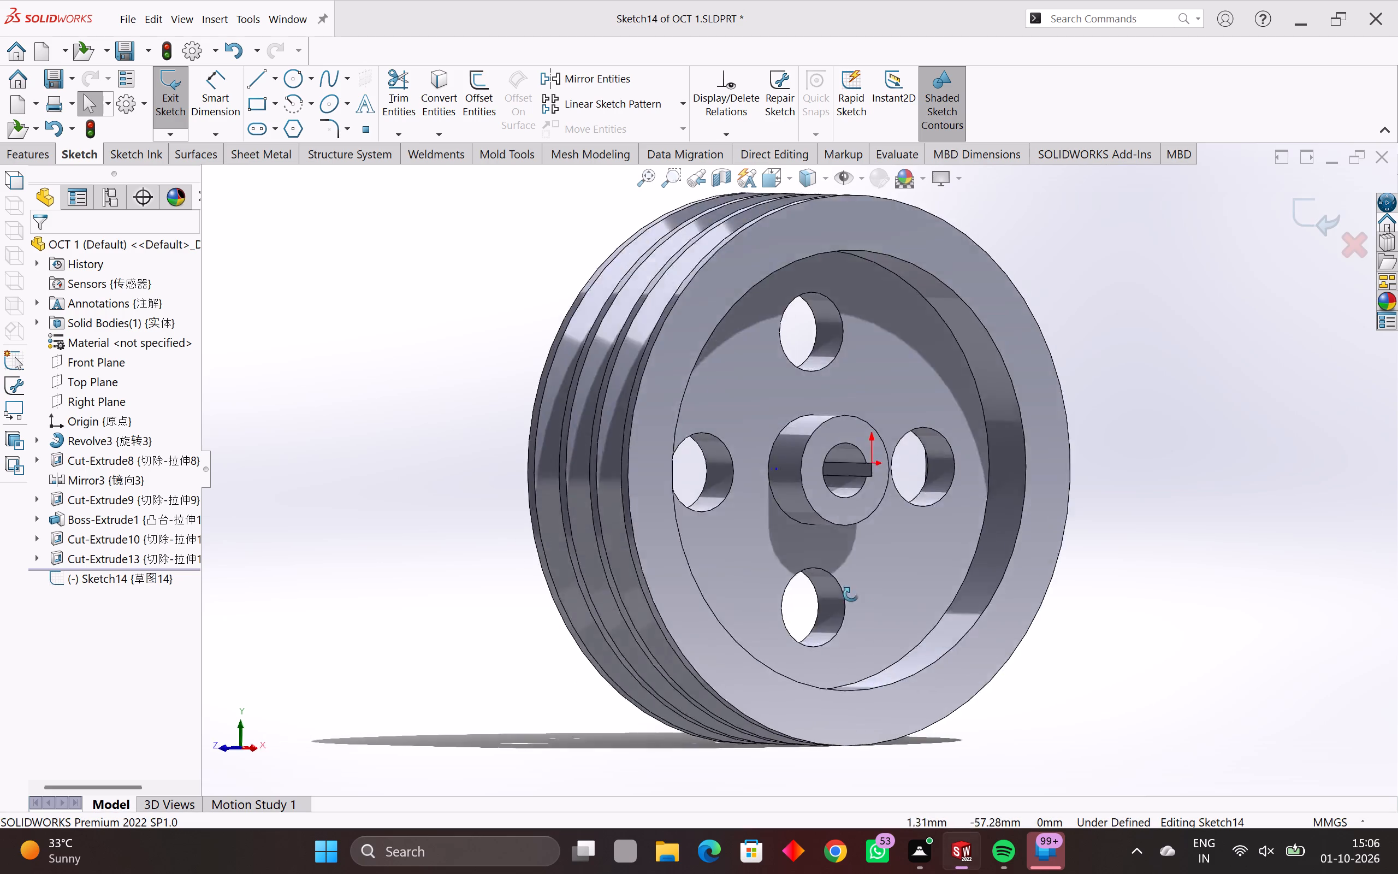
middle_click_drag(851, 594, 385, 686)
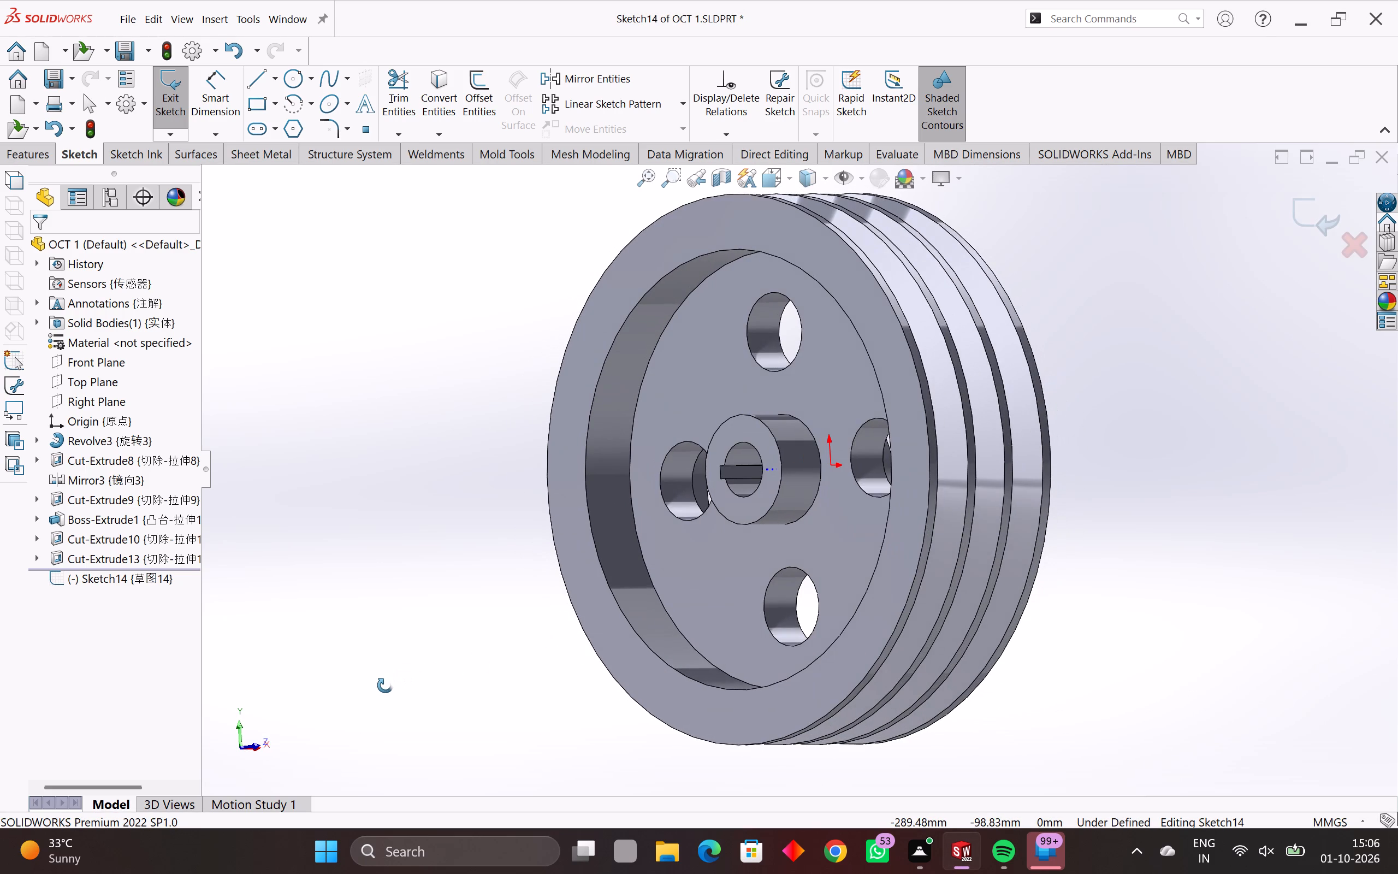
middle_click_drag(385, 686, 576, 703)
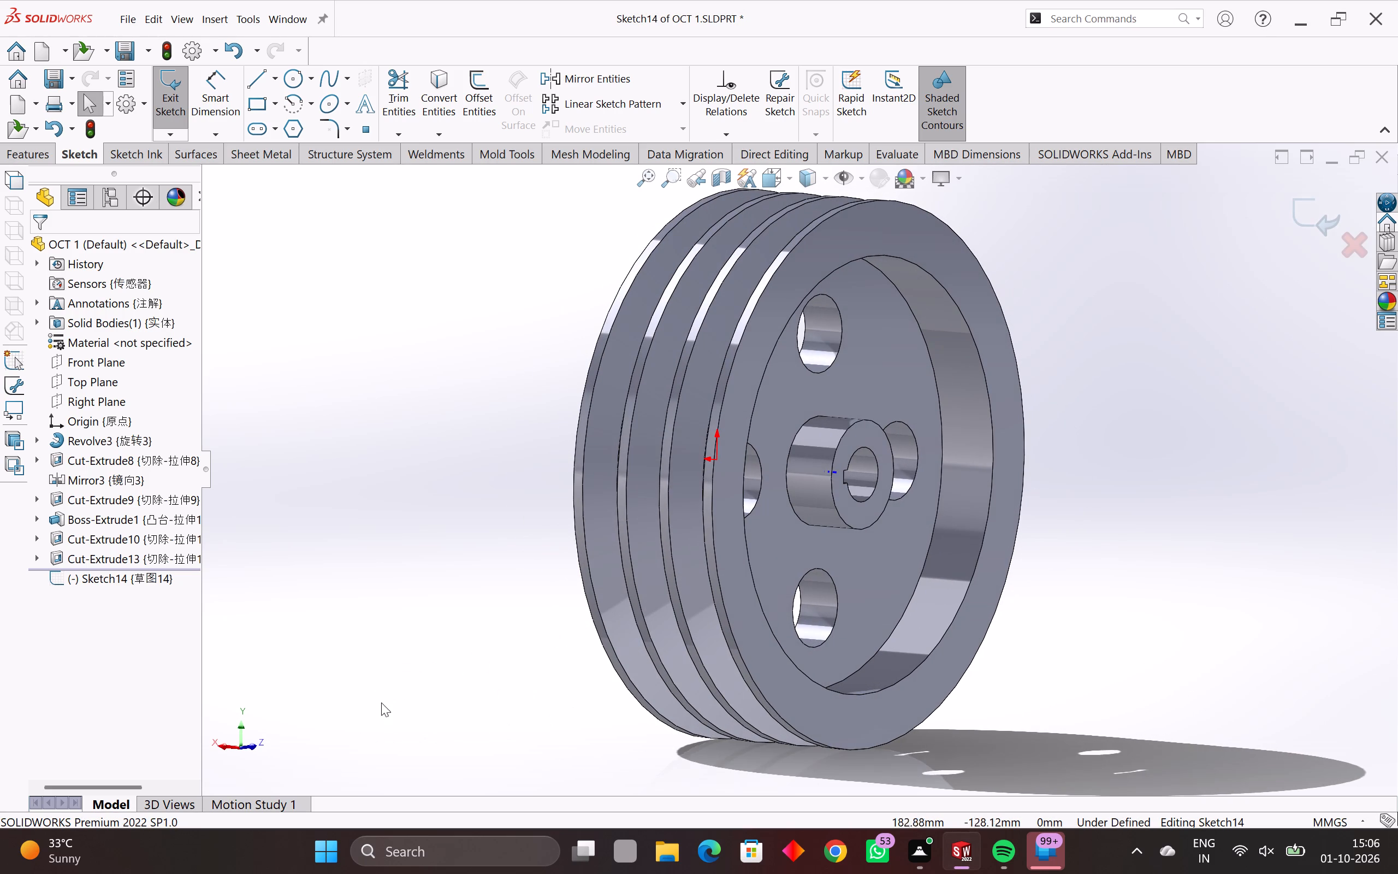
left_click(105, 399)
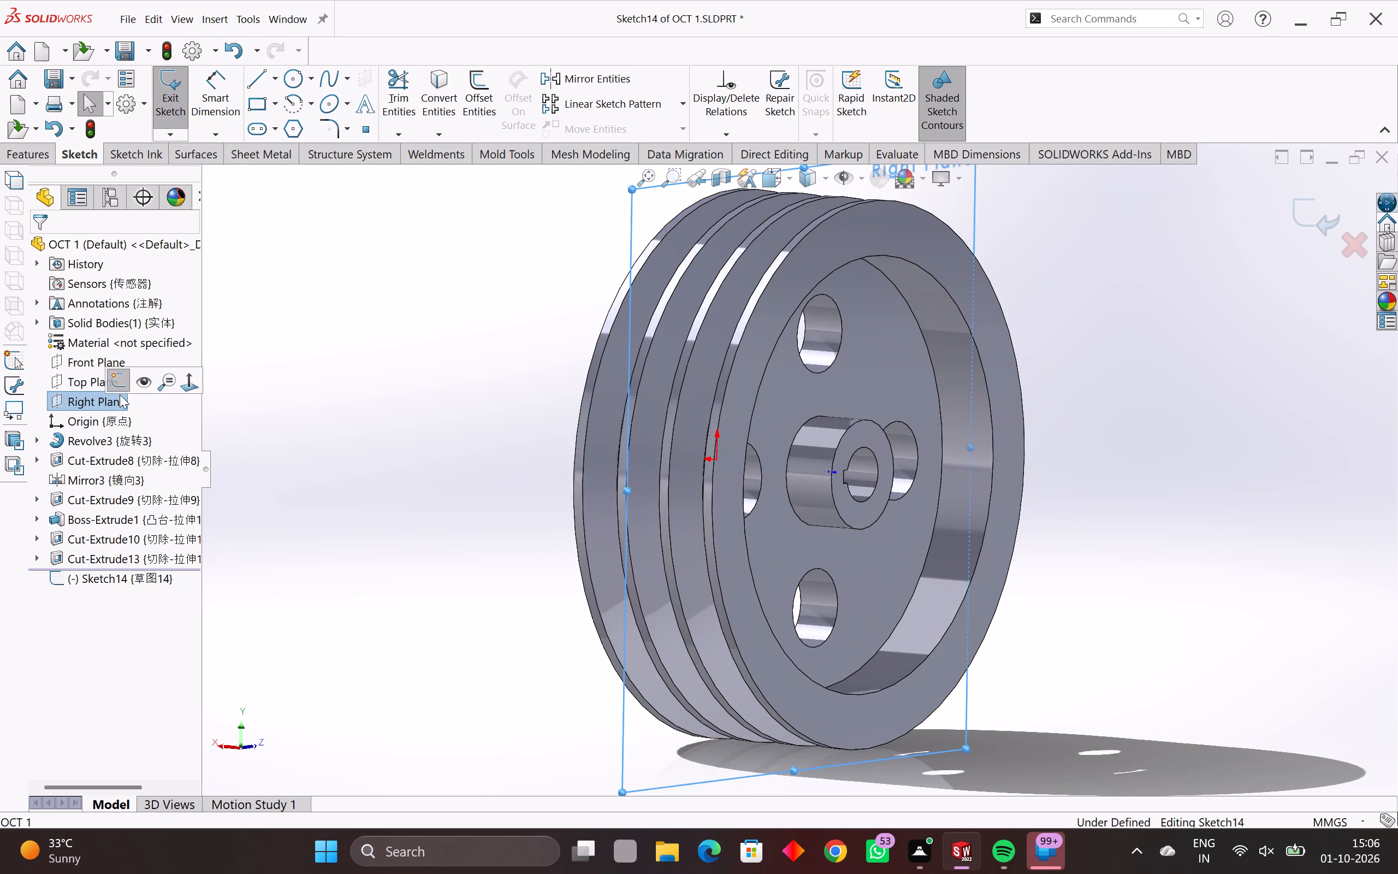
left_click(116, 389)
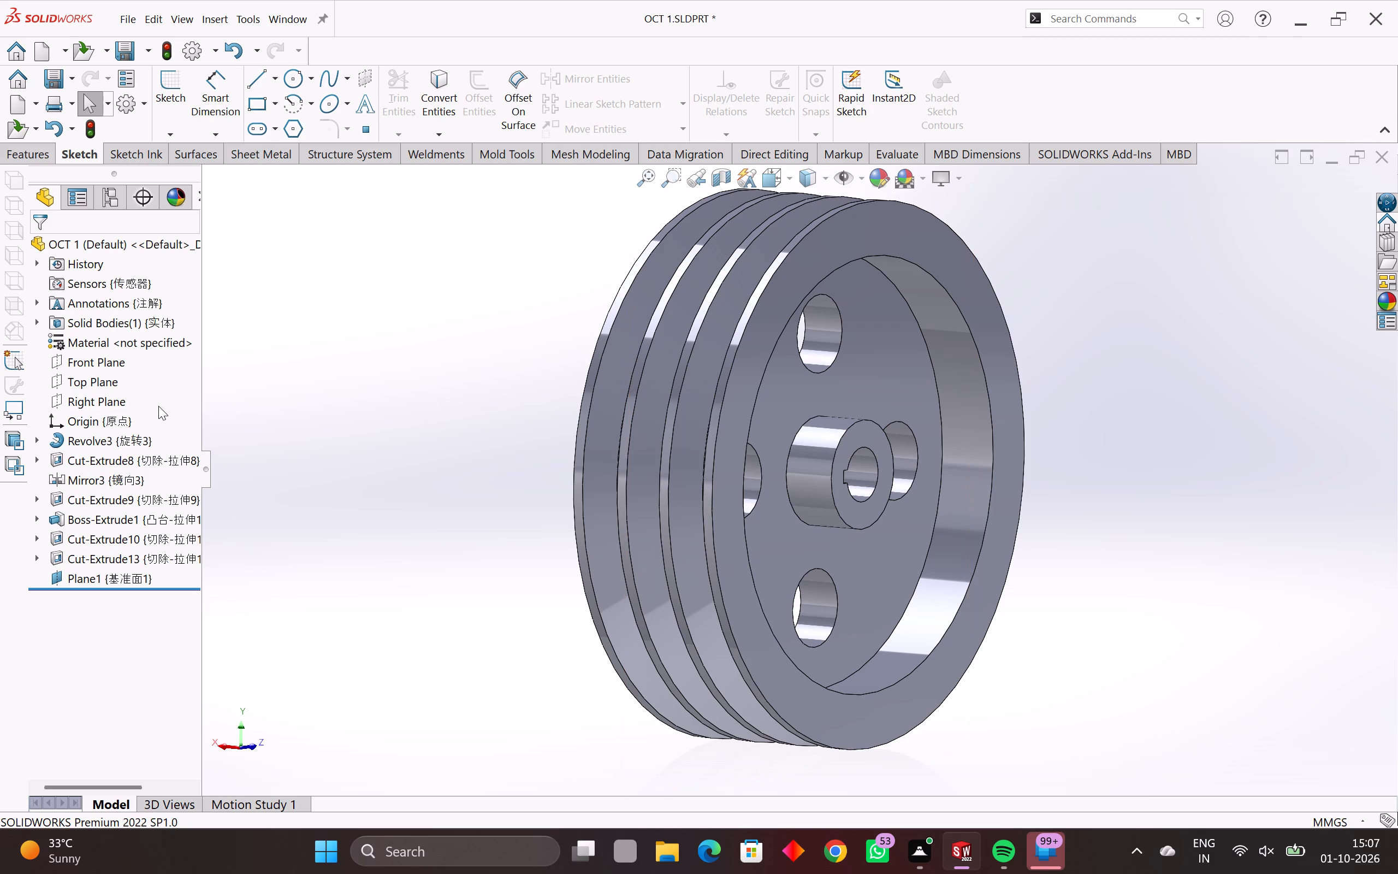
Examine the pulley's rim grooves, recessed web, four holes and hub from both faces.
middle_click_drag(461, 559, 644, 607)
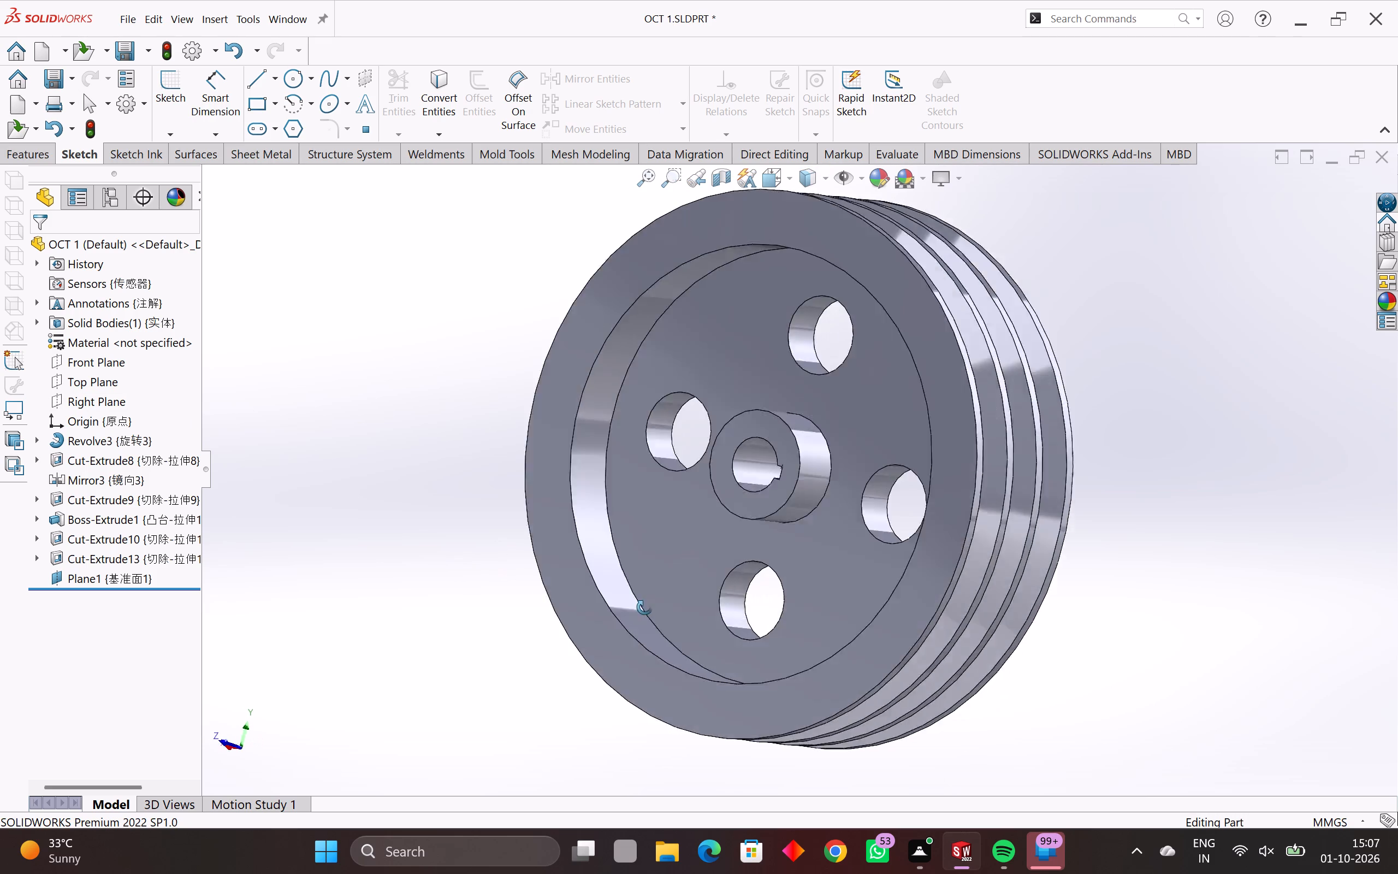
middle_click_drag(644, 607, 874, 146)
middle_click_drag(1040, 360, 736, 640)
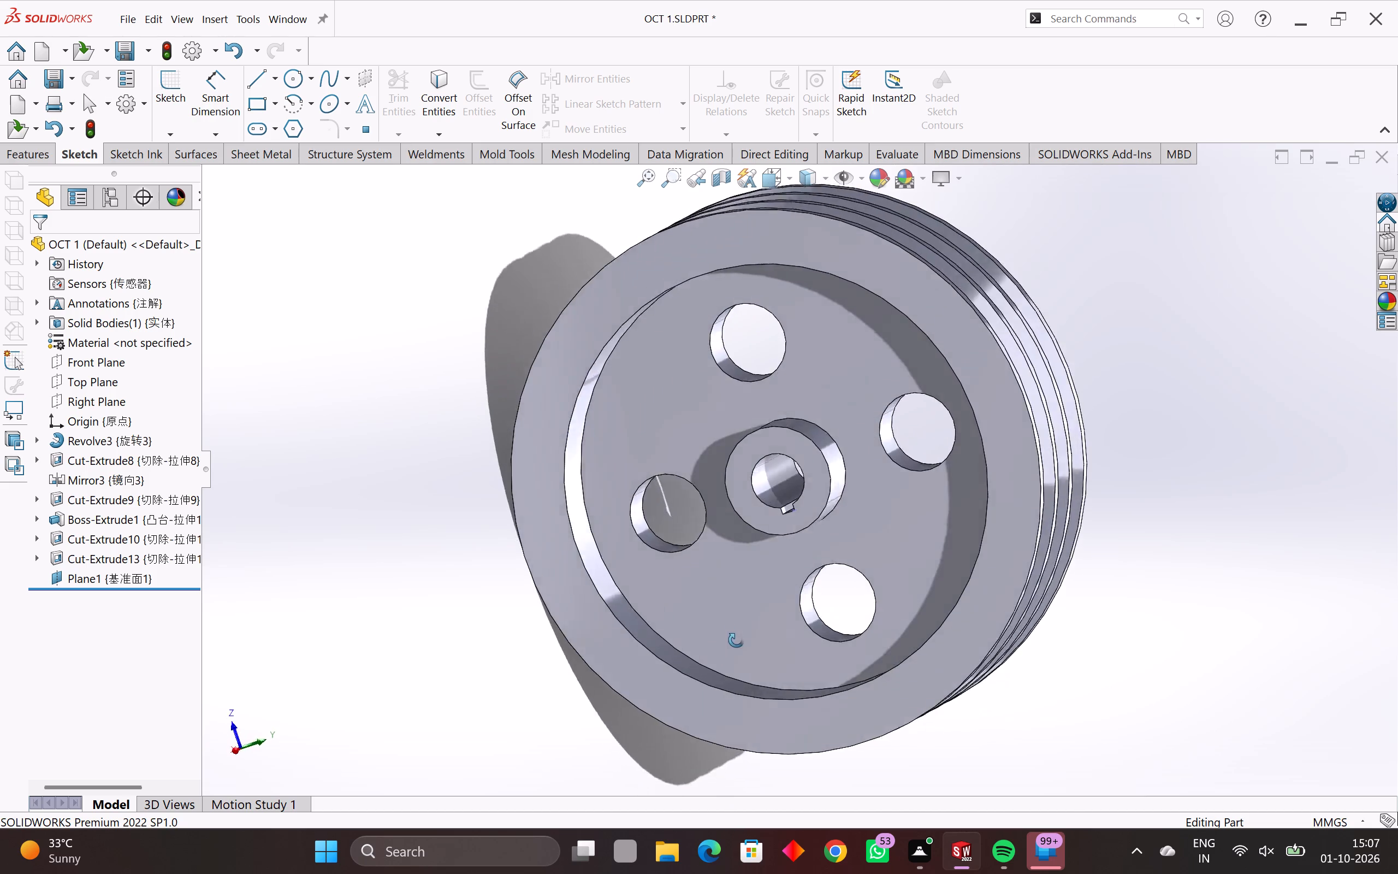
middle_click_drag(736, 640, 962, 473)
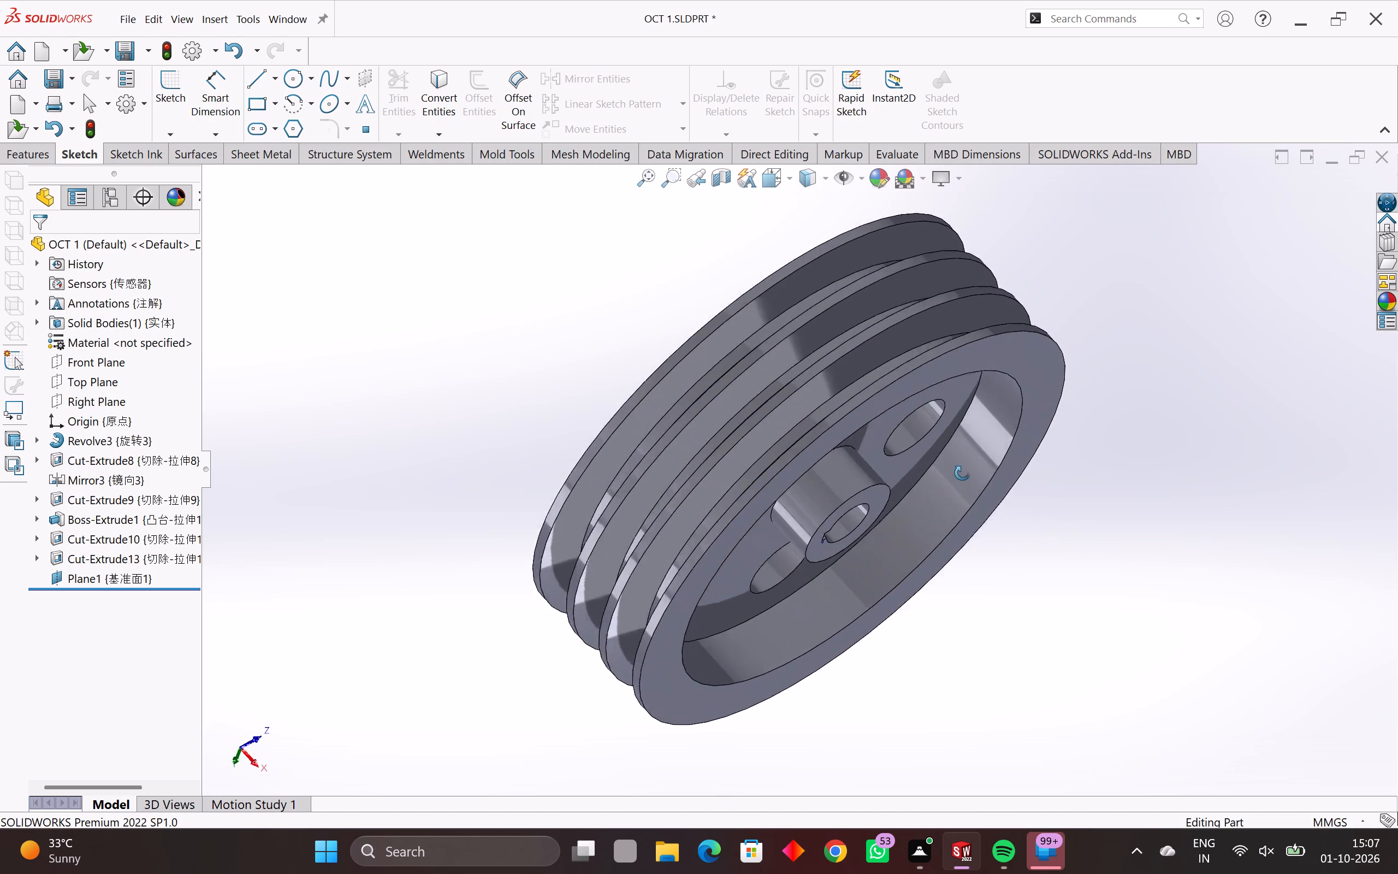
middle_click_drag(962, 473, 894, 428)
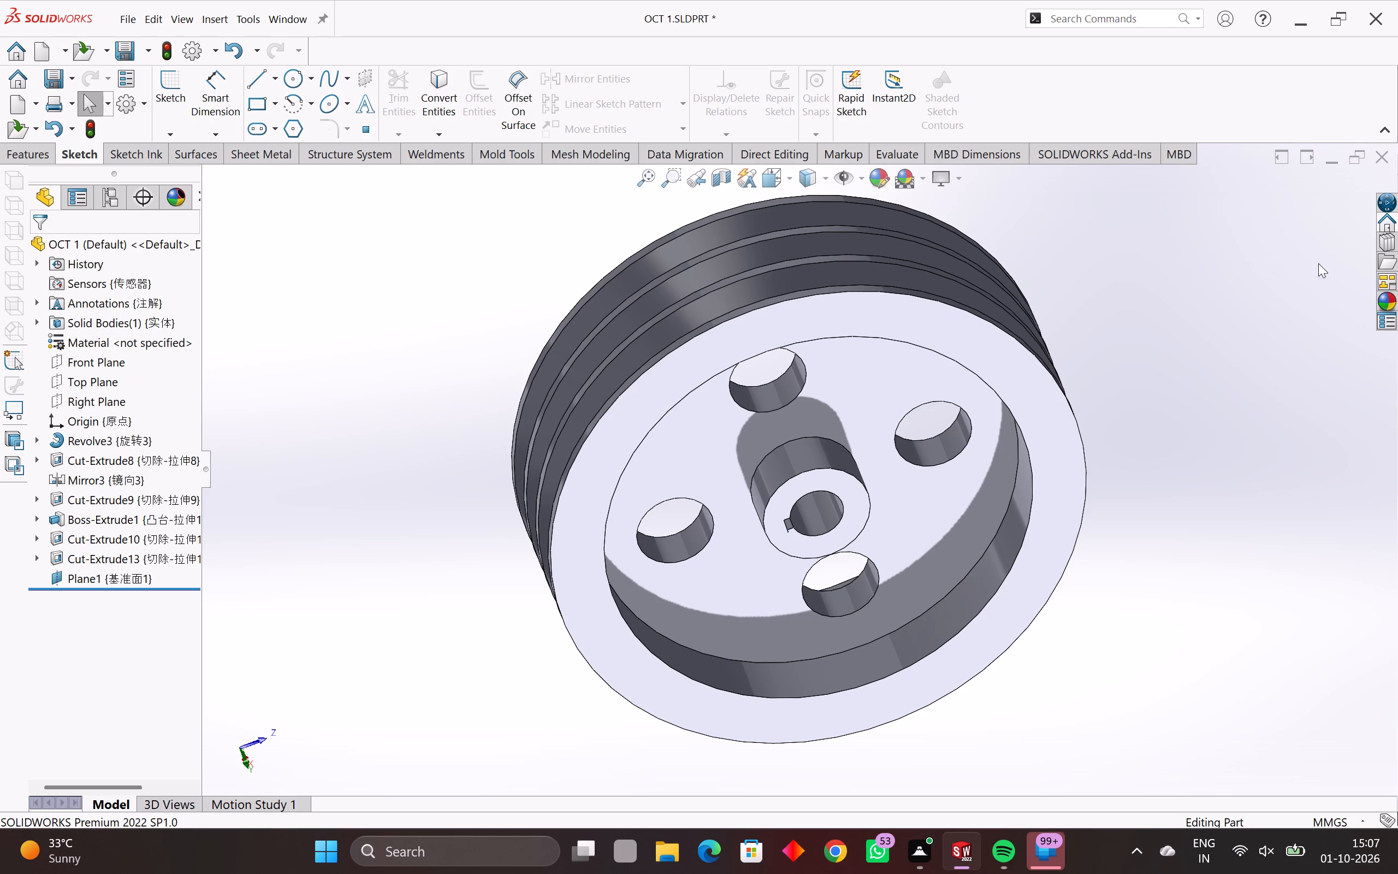
middle_click_drag(1391, 392, 1141, 426)
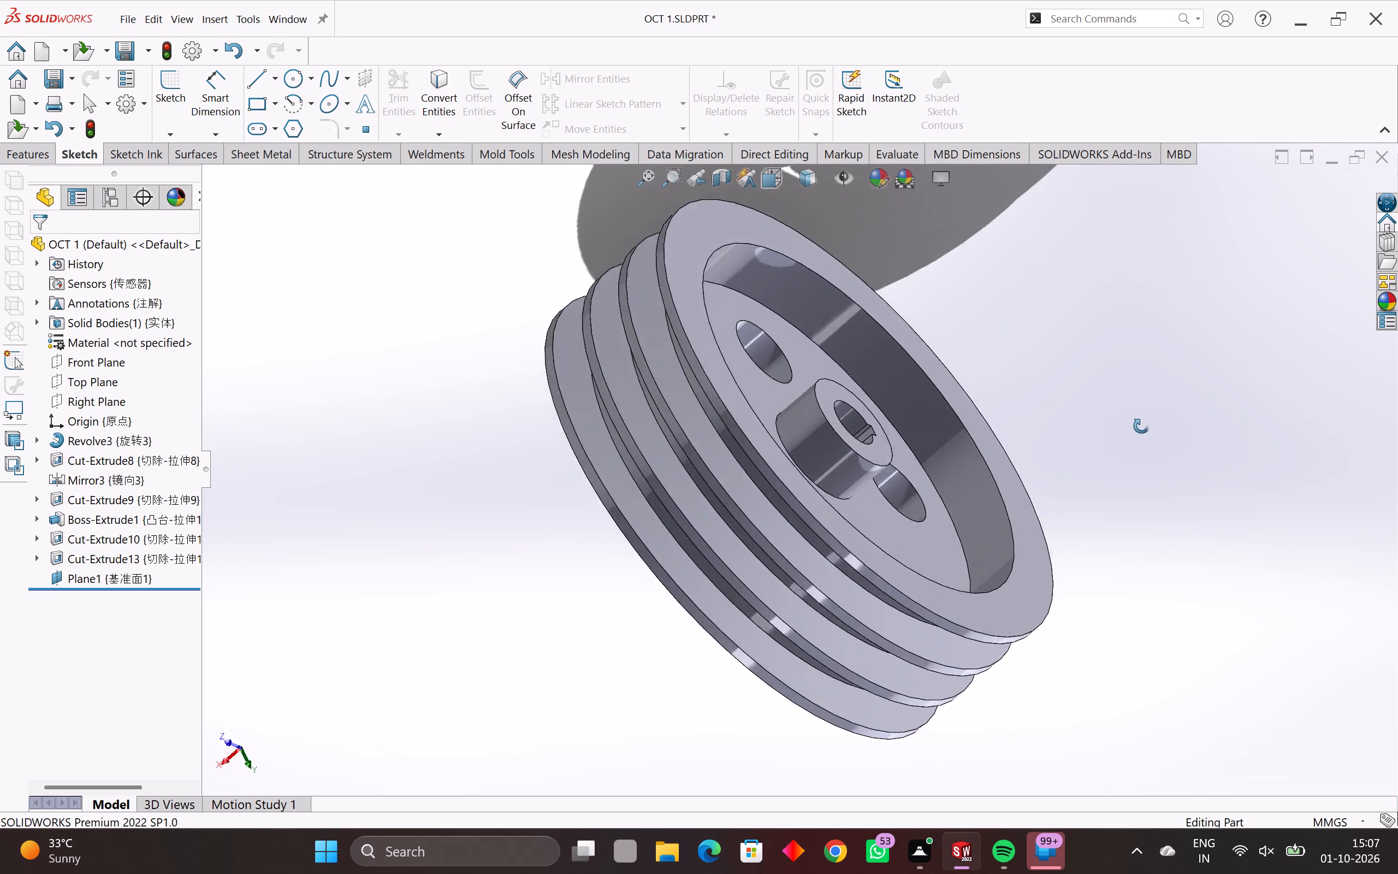
middle_click_drag(1141, 426, 893, 513)
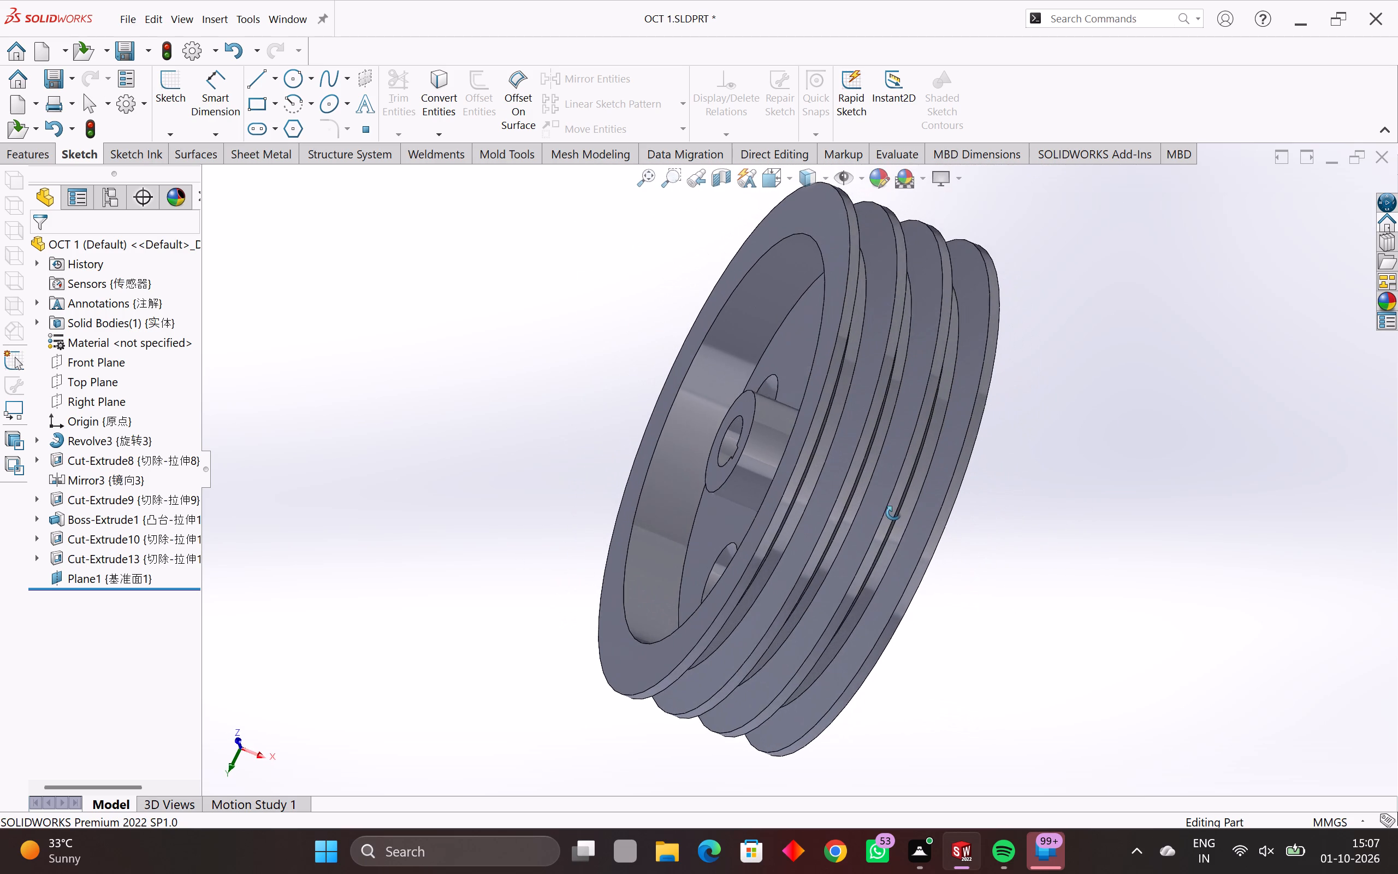
middle_click_drag(893, 513, 857, 499)
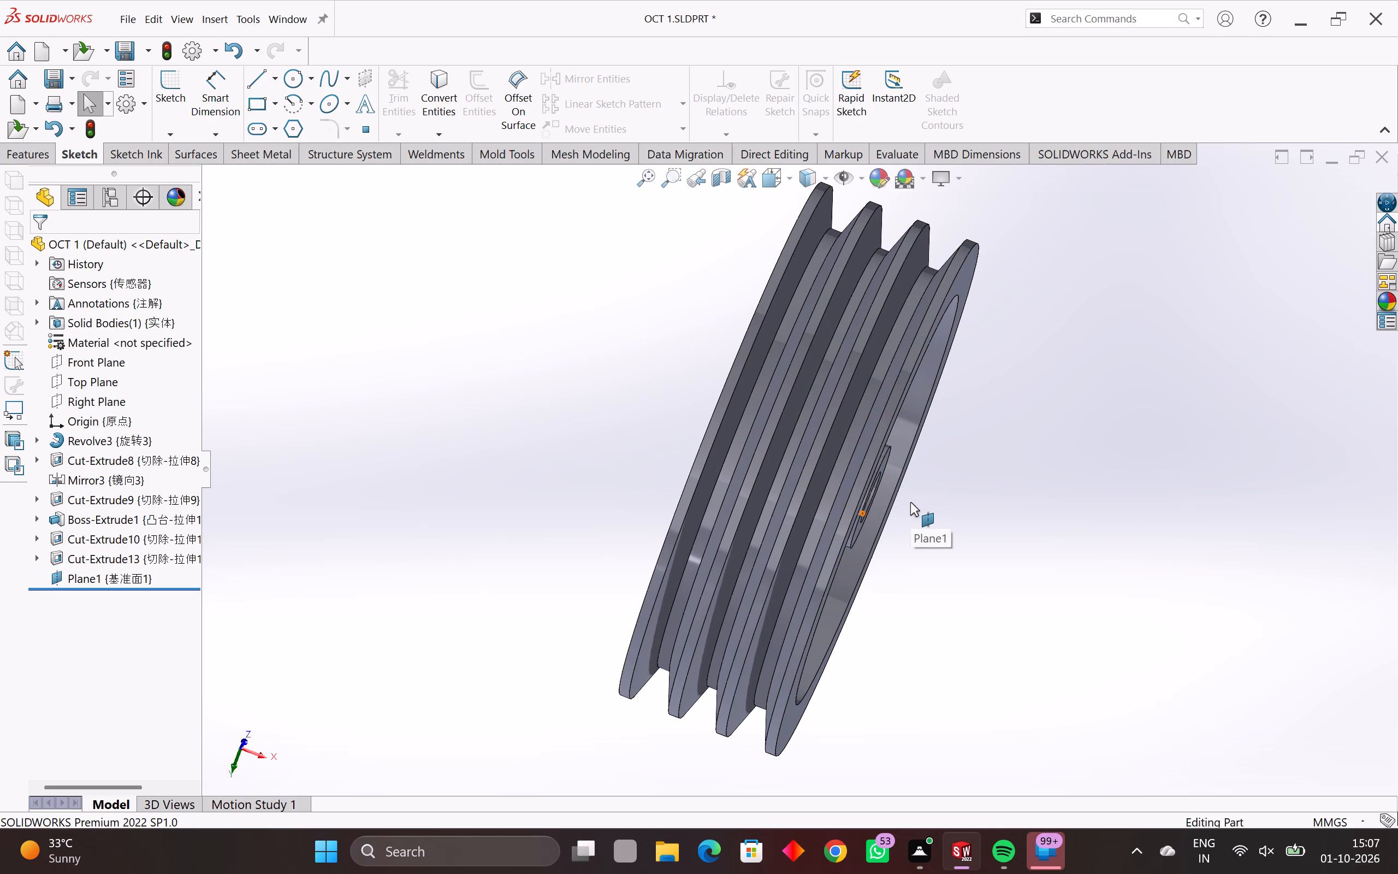
middle_click_drag(901, 500, 1145, 449)
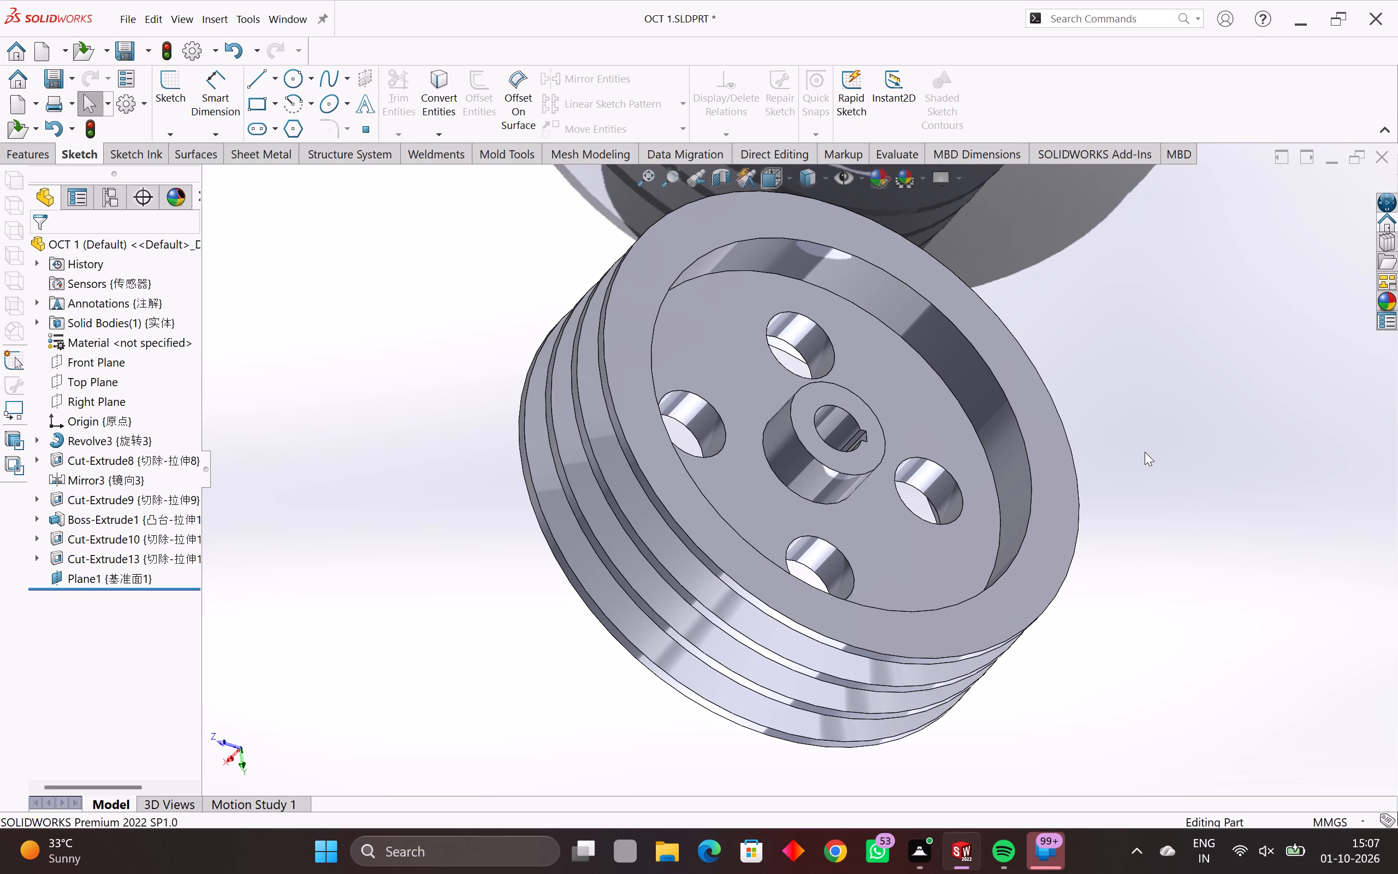
middle_click_drag(1145, 452, 1223, 422)
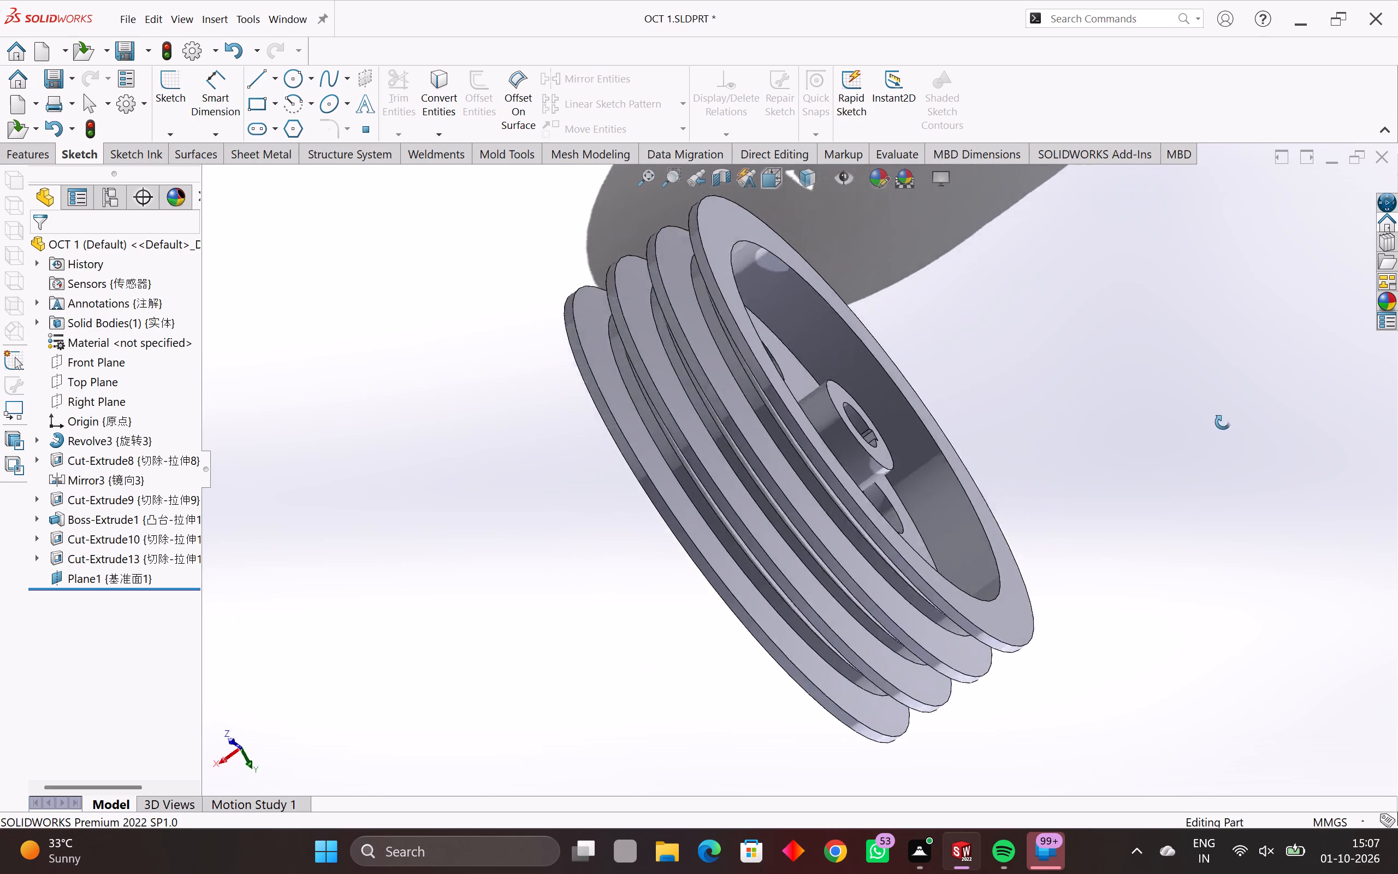
middle_click_drag(1223, 422, 1377, 353)
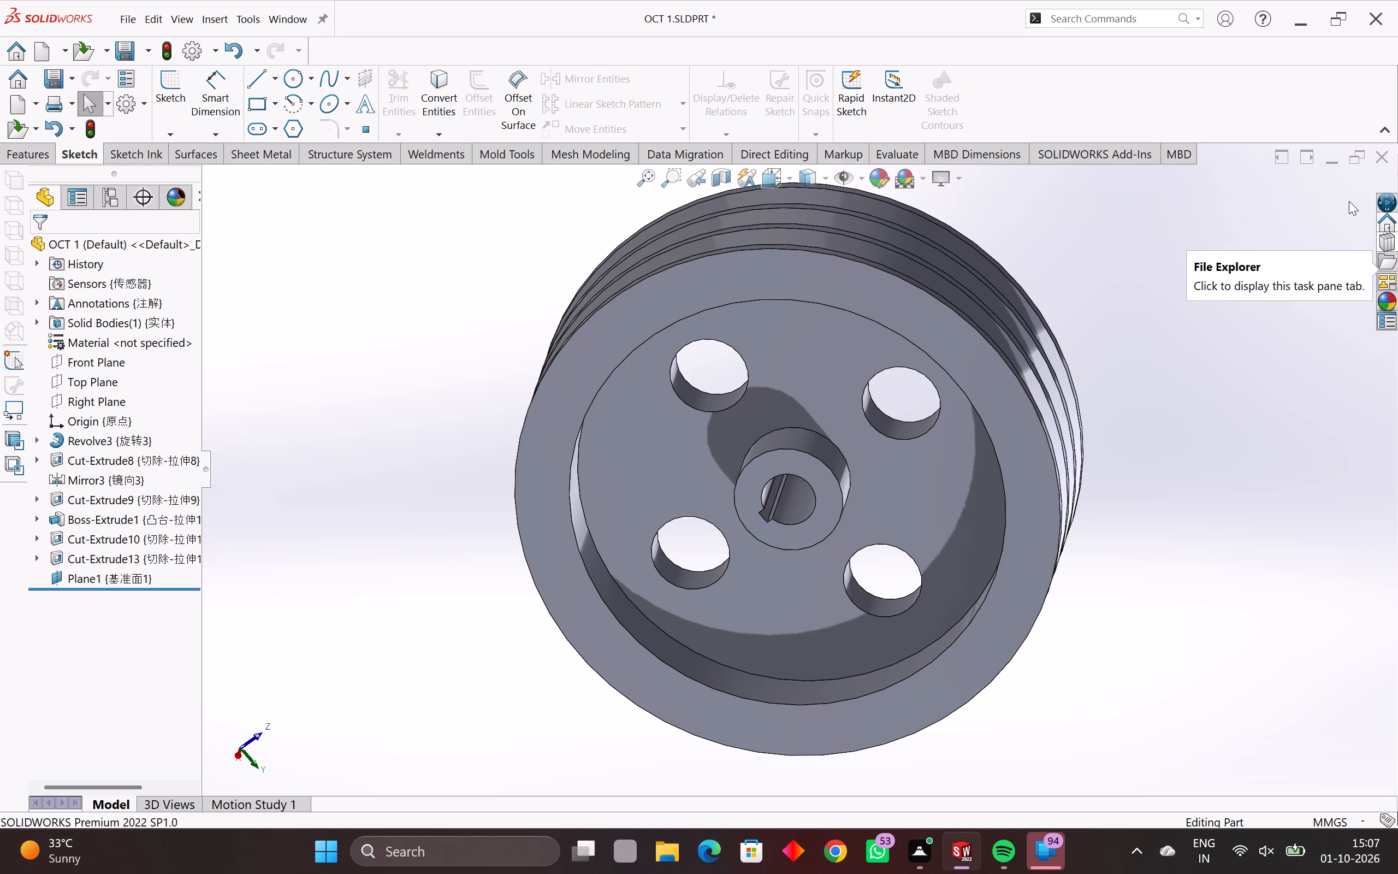
middle_click_drag(1135, 352, 838, 466)
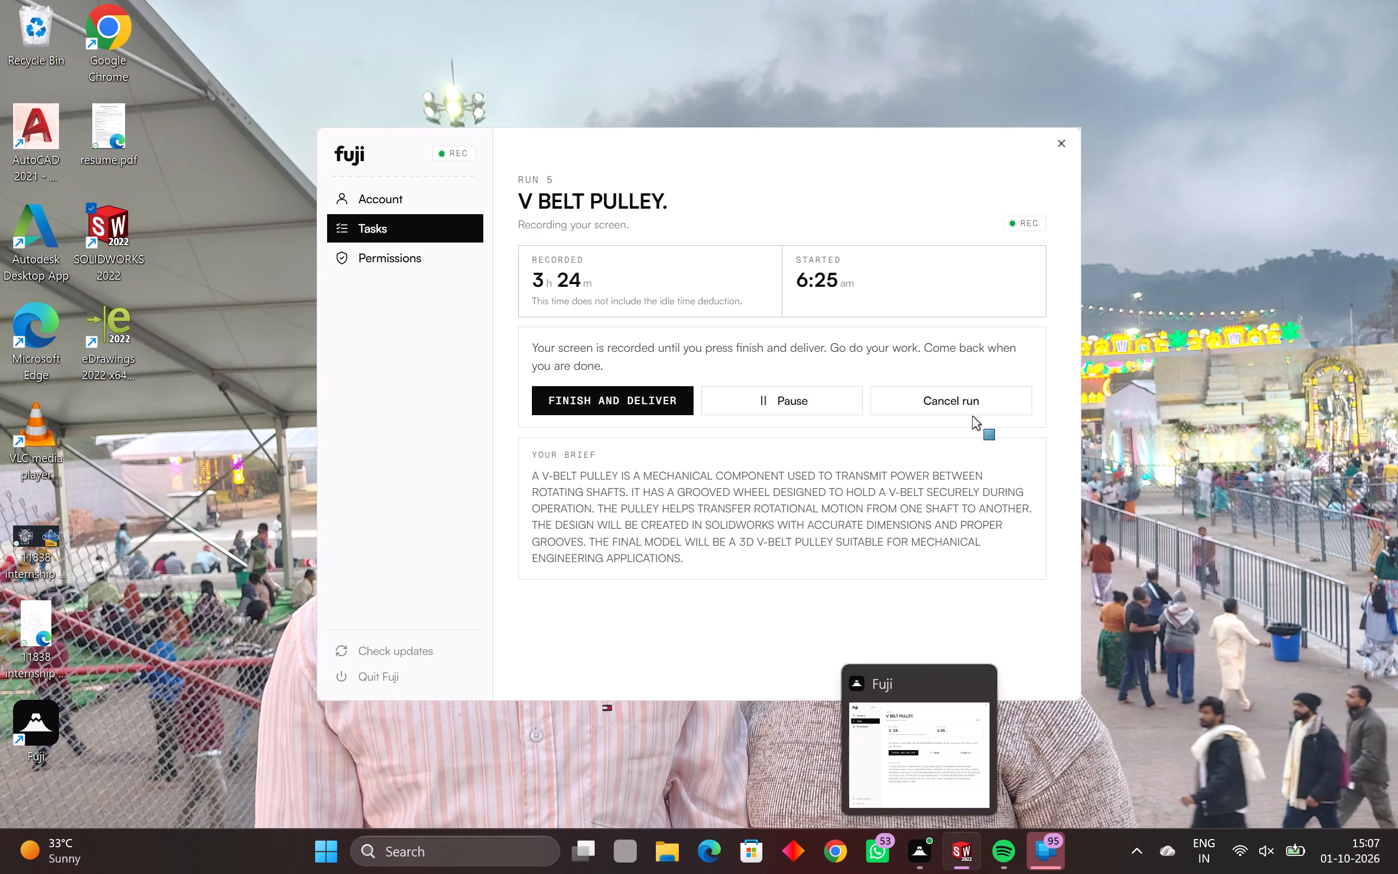
Inspect the keyed hub bore, web holes and V-groove profile from close up, edge-on and both faces.
middle_click_drag(943, 355, 665, 550)
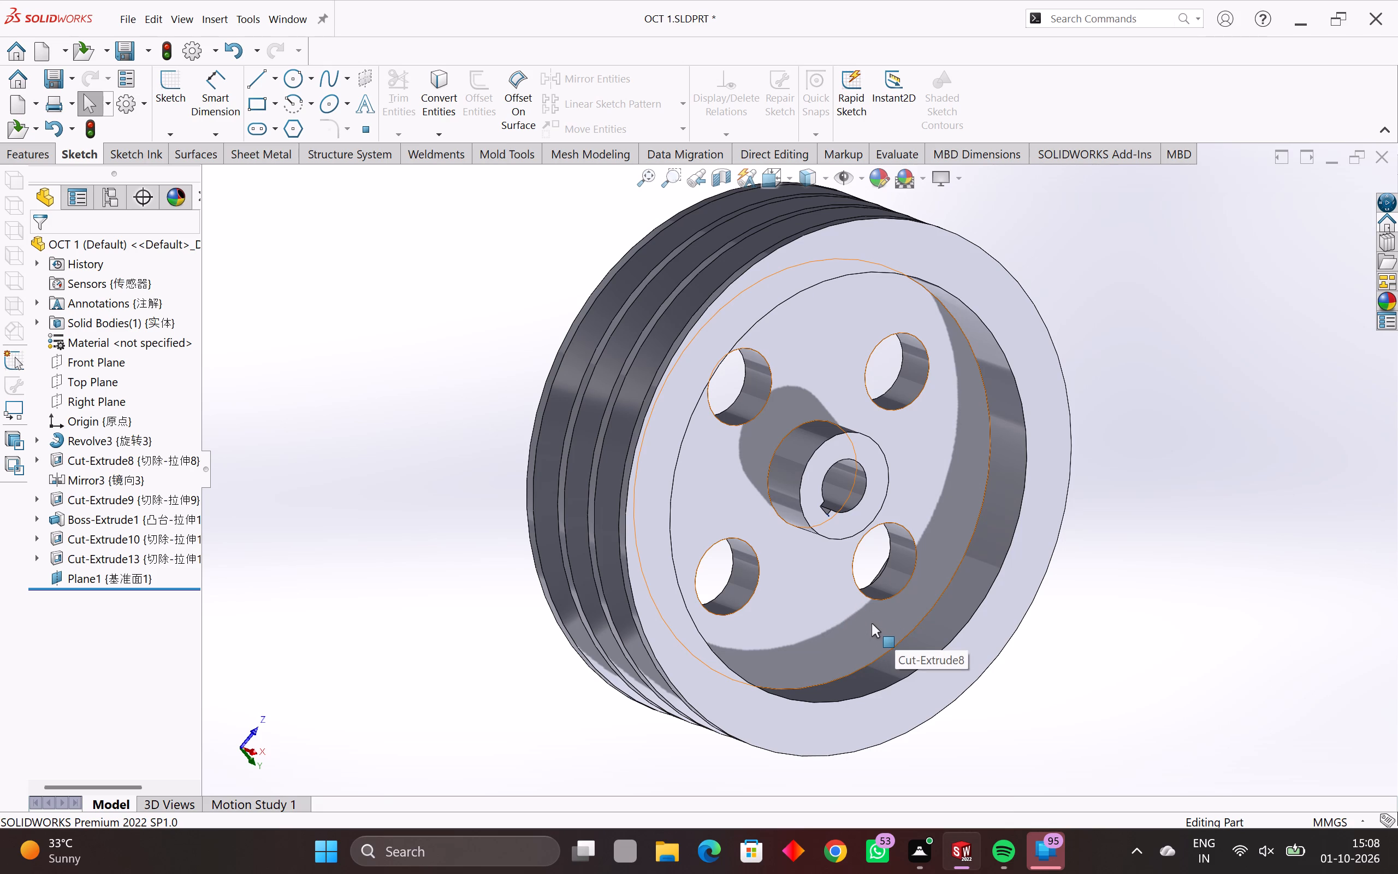
scroll(873, 590, "down", 1)
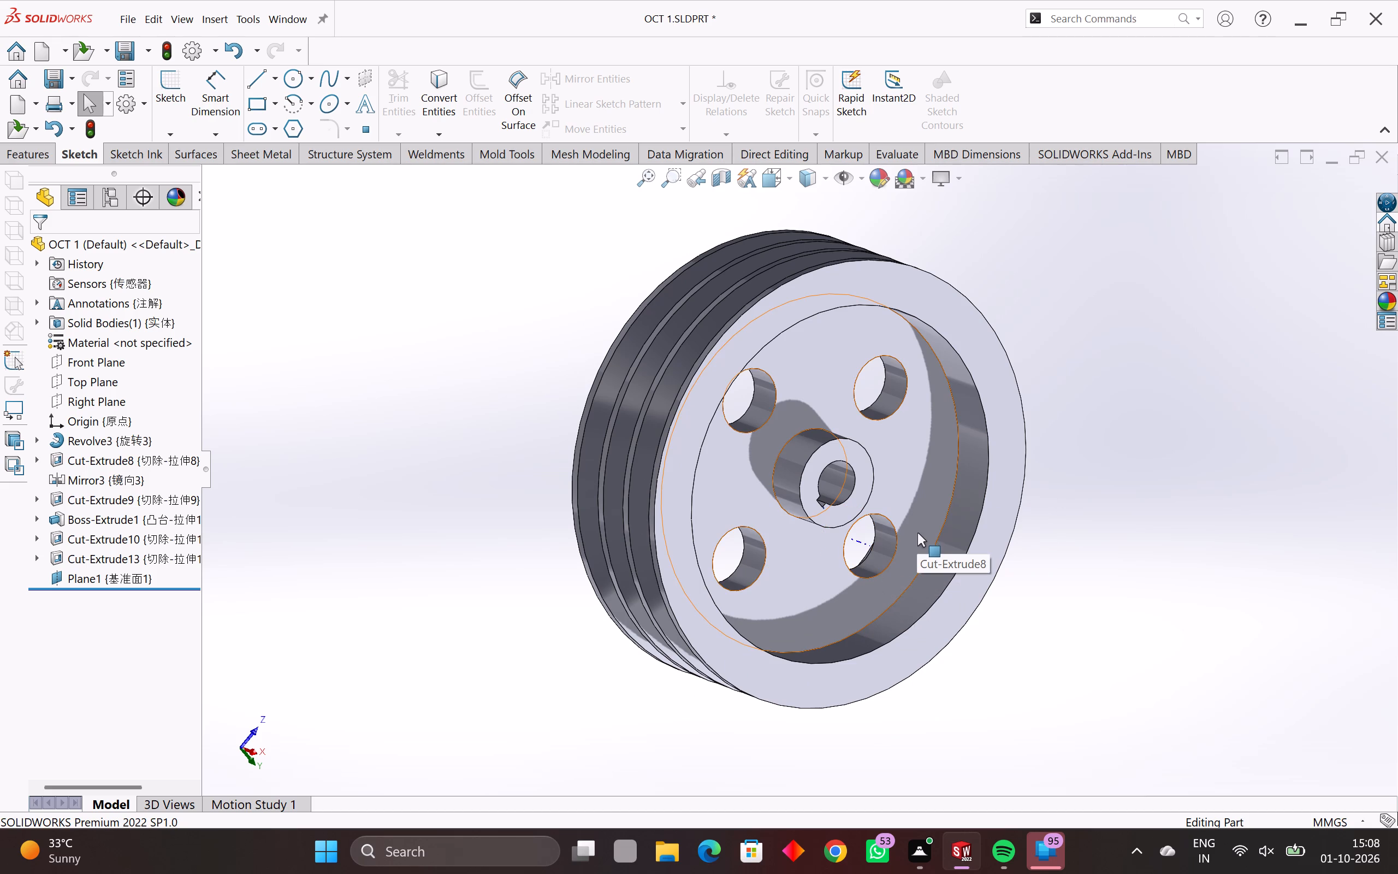
middle_click_drag(972, 548, 665, 637)
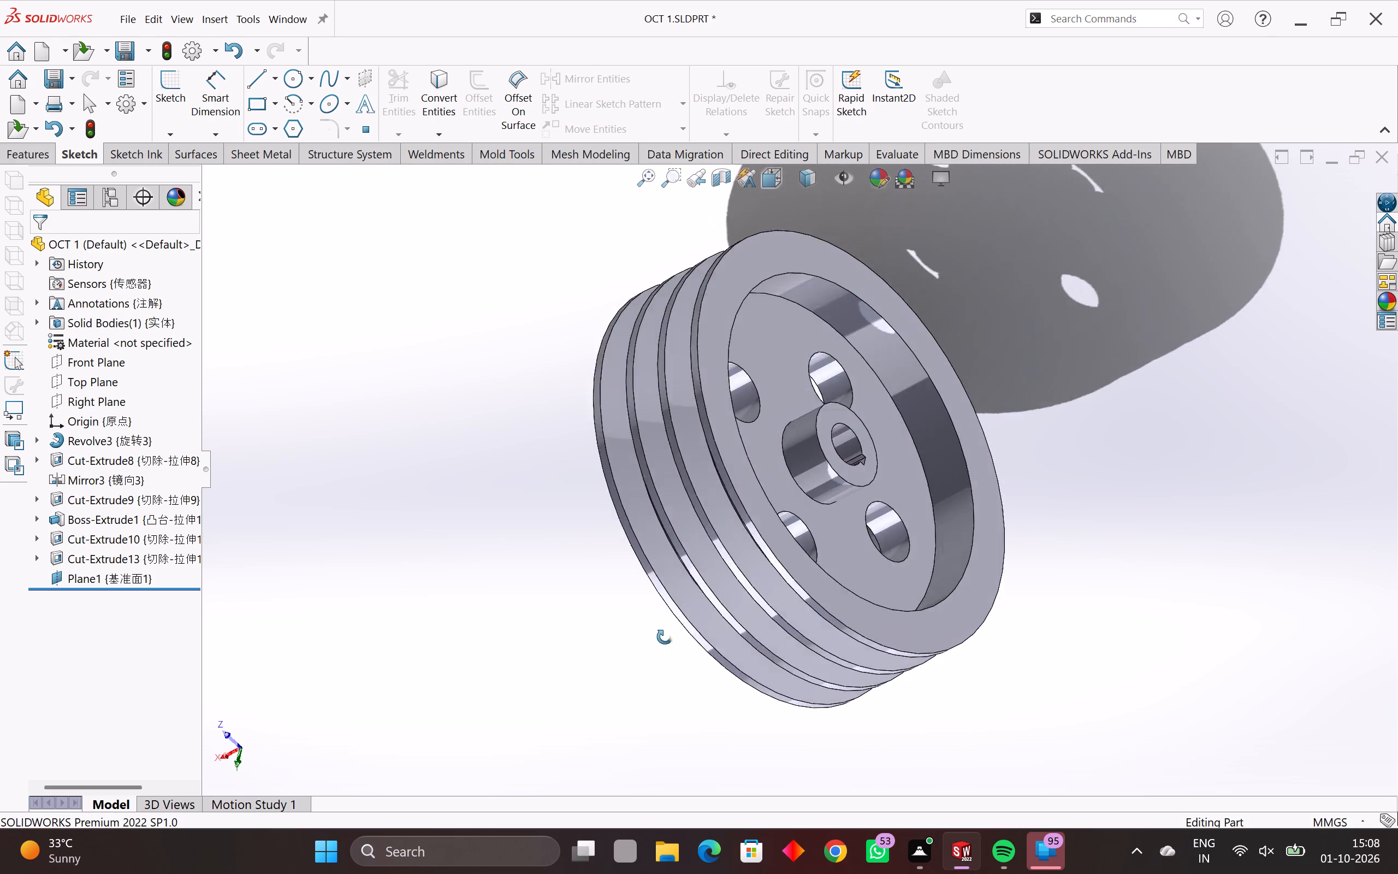
middle_click_drag(665, 637, 595, 684)
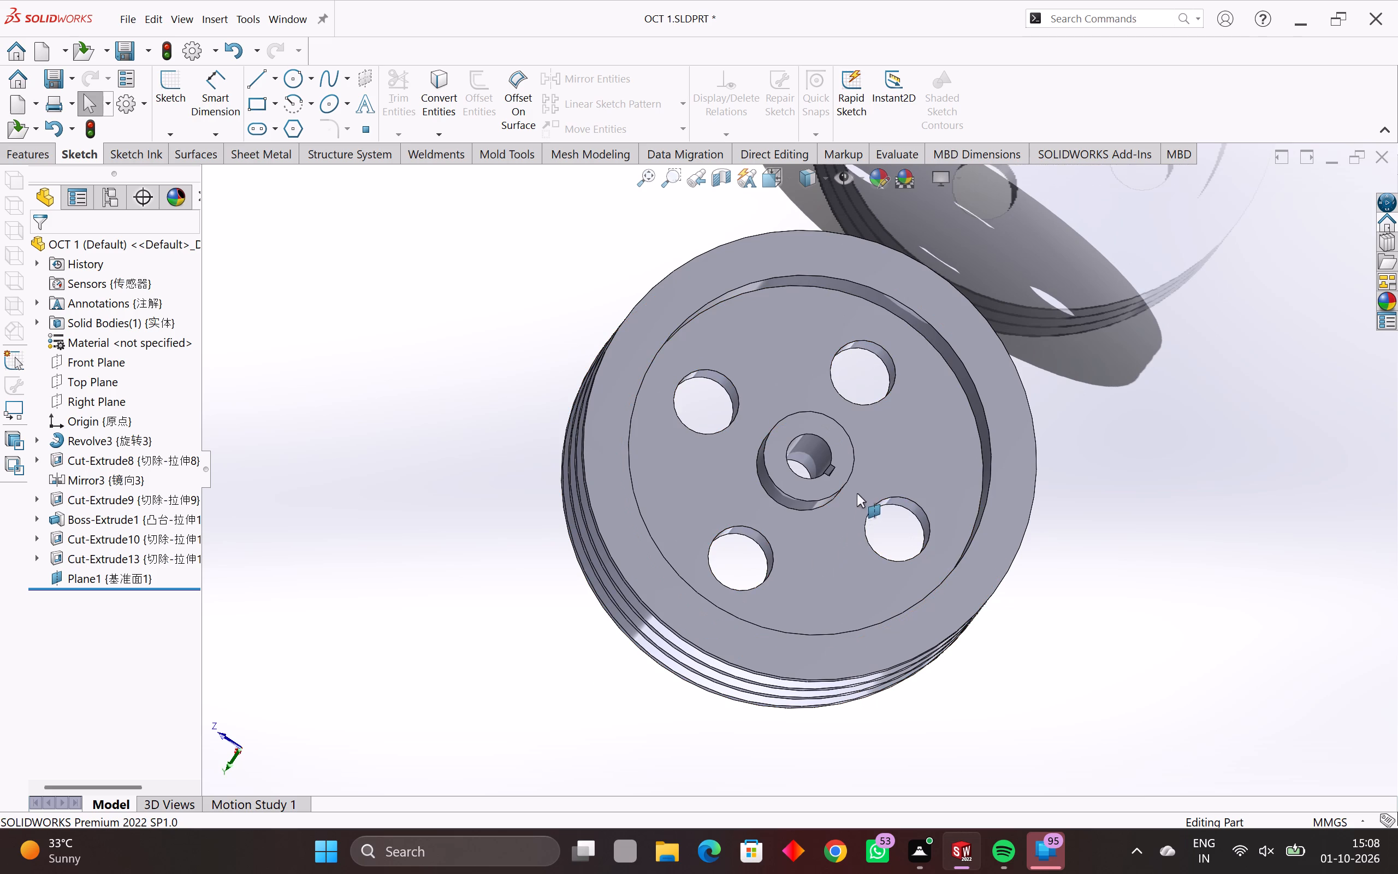
scroll(850, 464, "up", 3)
scroll(850, 464, "down", 1)
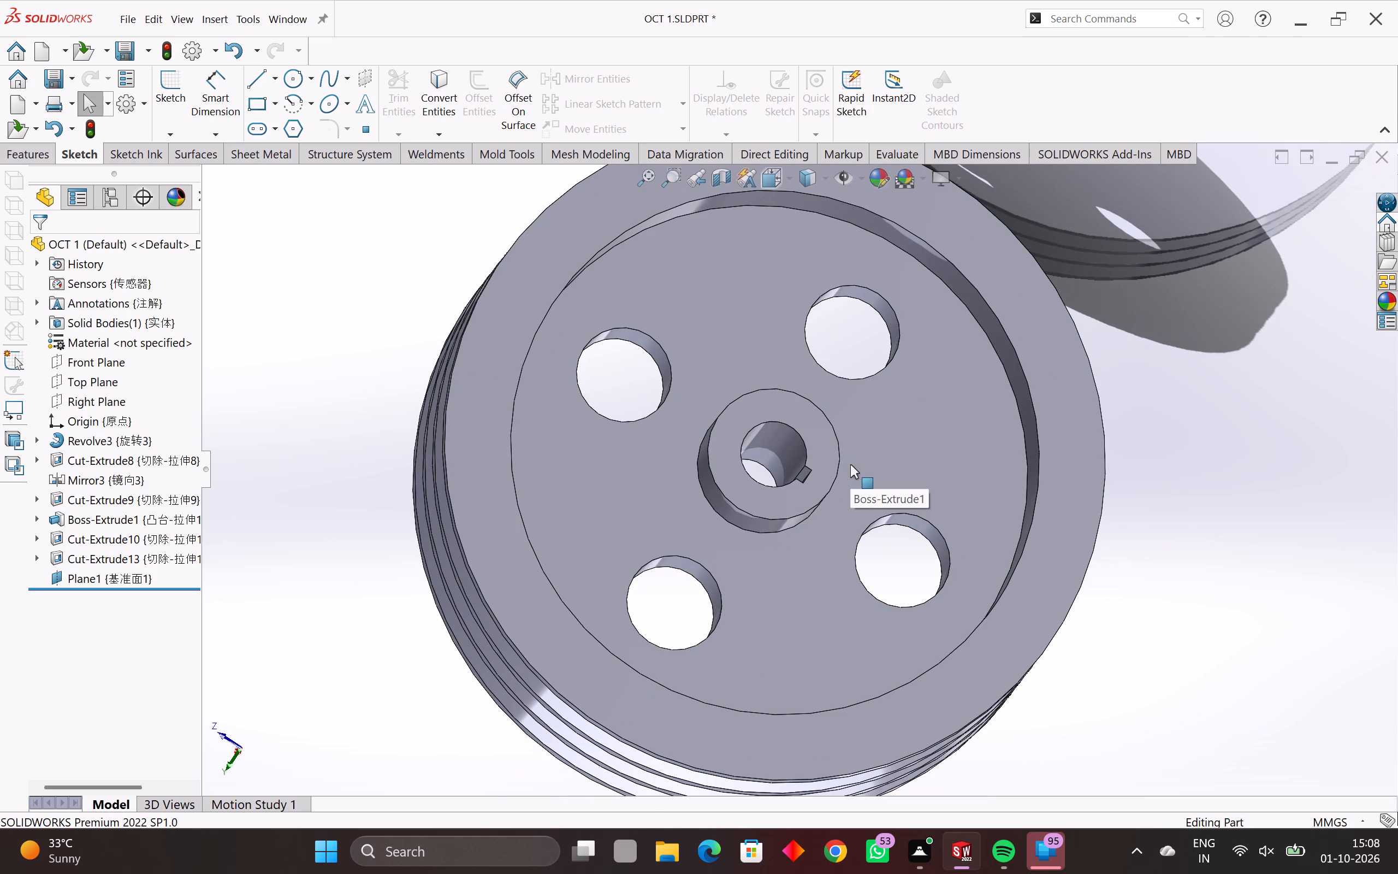
scroll(850, 464, "down", 3)
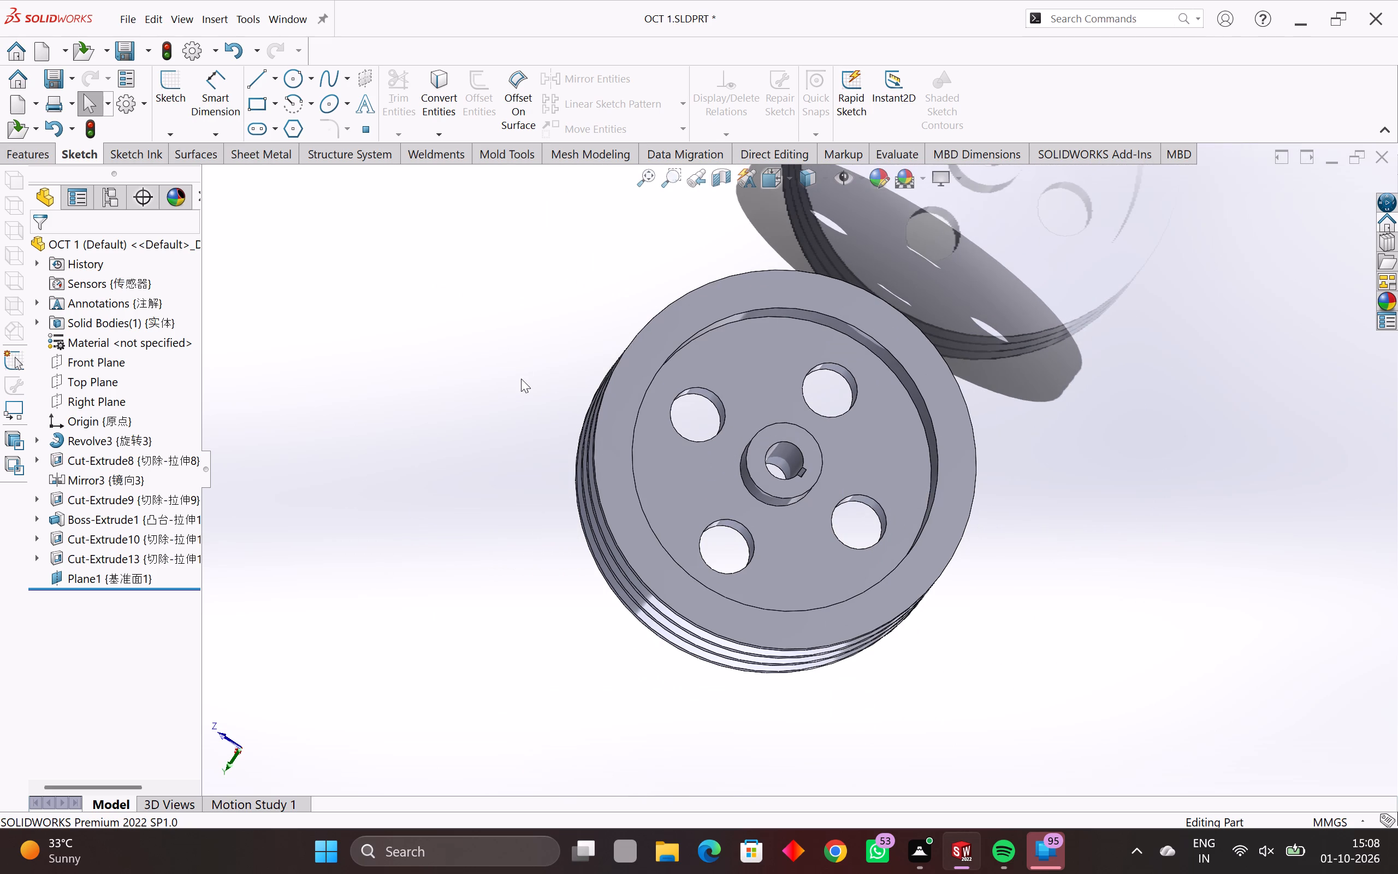
middle_click_drag(489, 402, 486, 452)
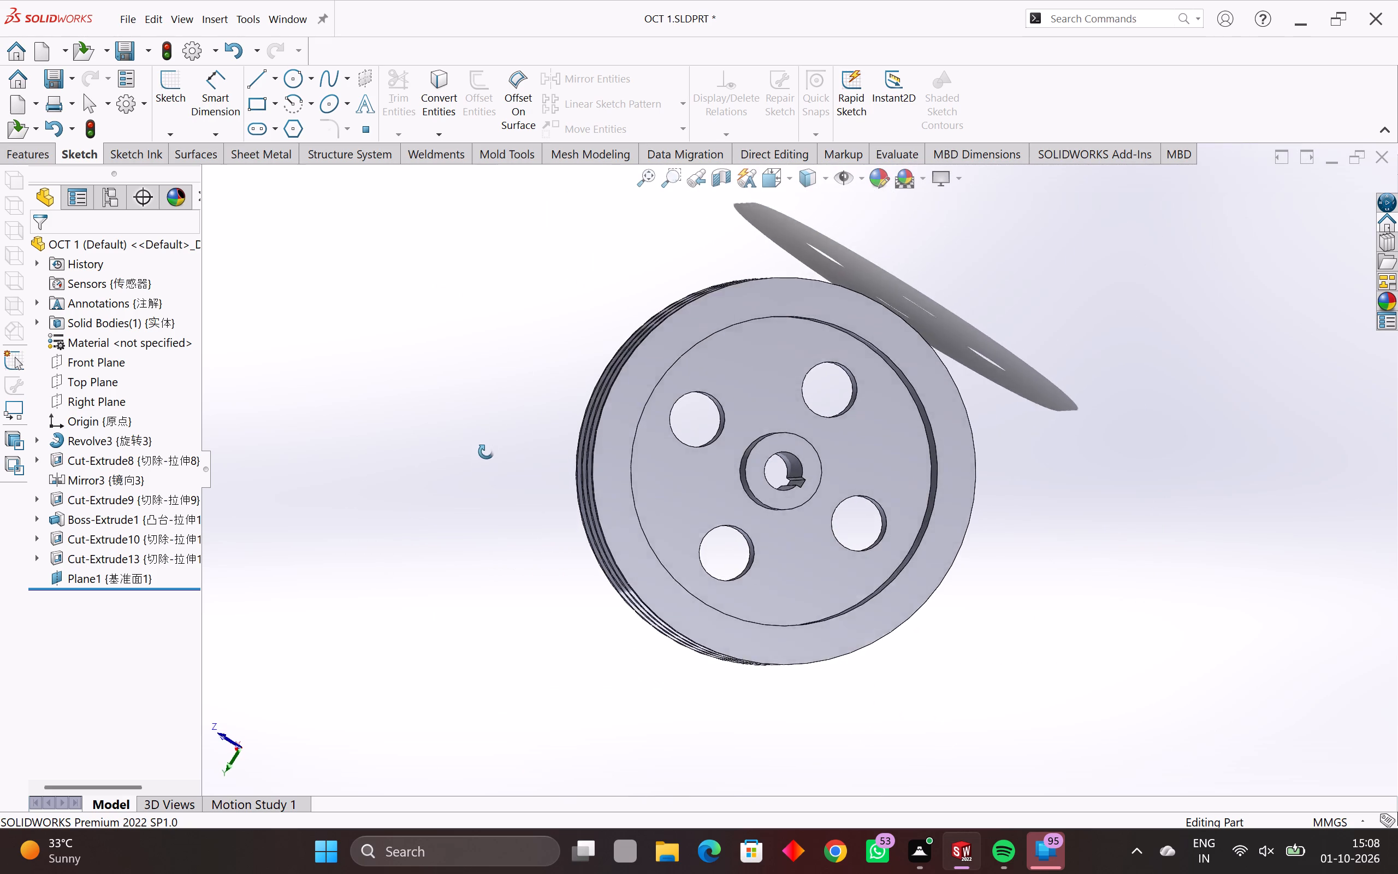
middle_click_drag(486, 452, 440, 495)
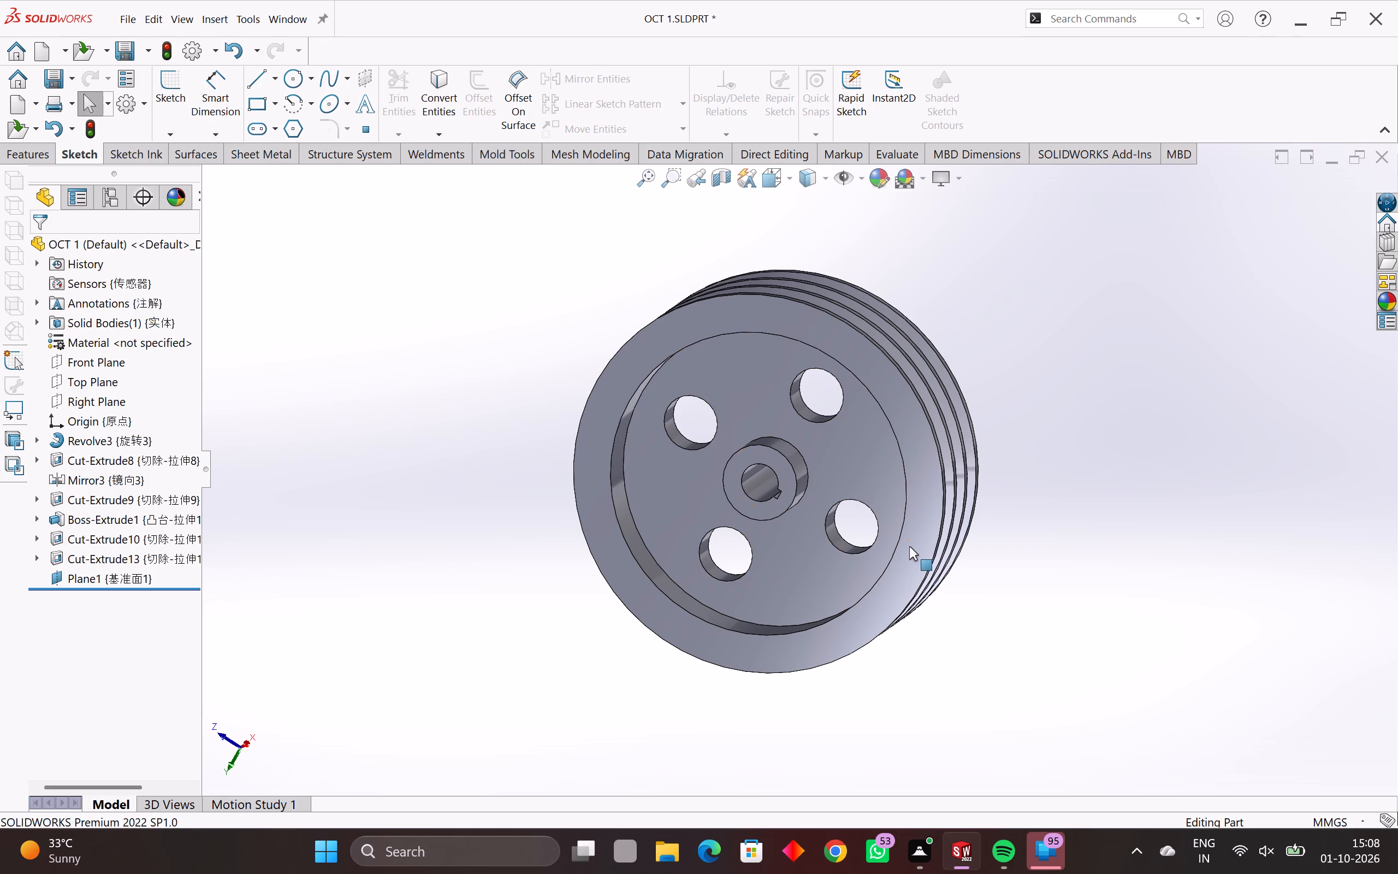
middle_click_drag(805, 592, 661, 651)
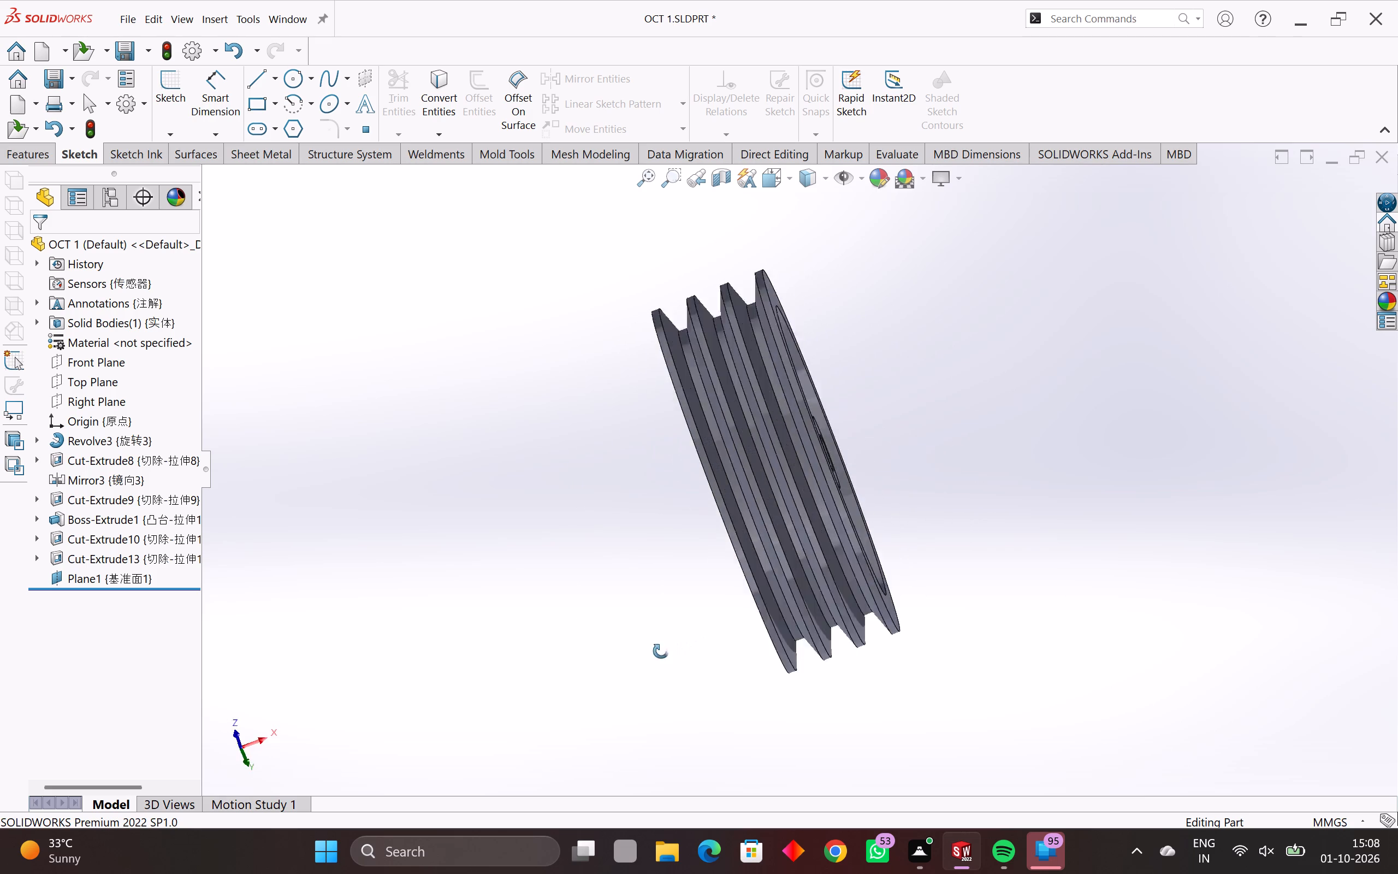
middle_click_drag(661, 651, 592, 666)
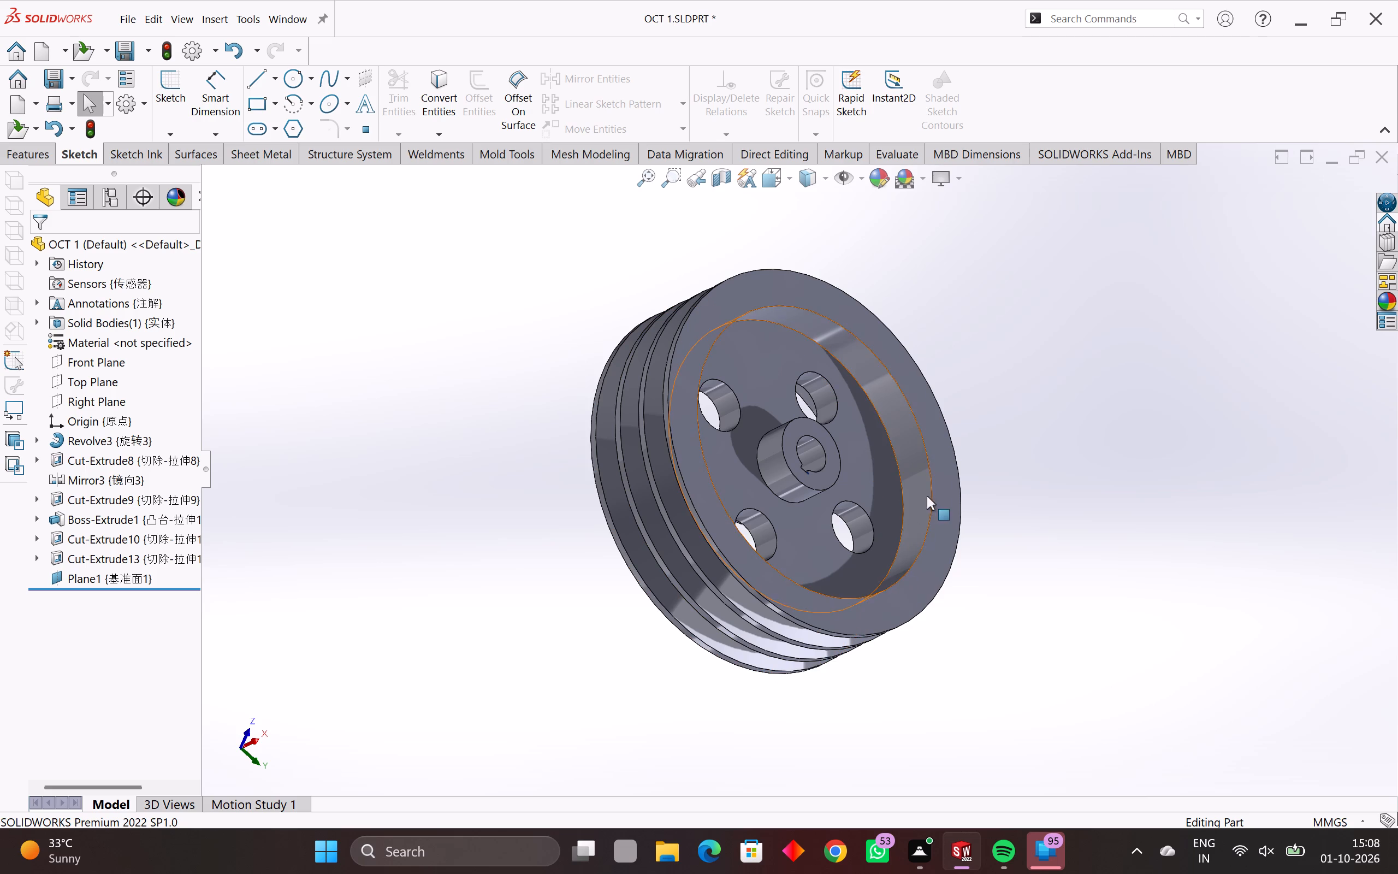
middle_click_drag(927, 496, 659, 621)
scroll(927, 496, "down", 1)
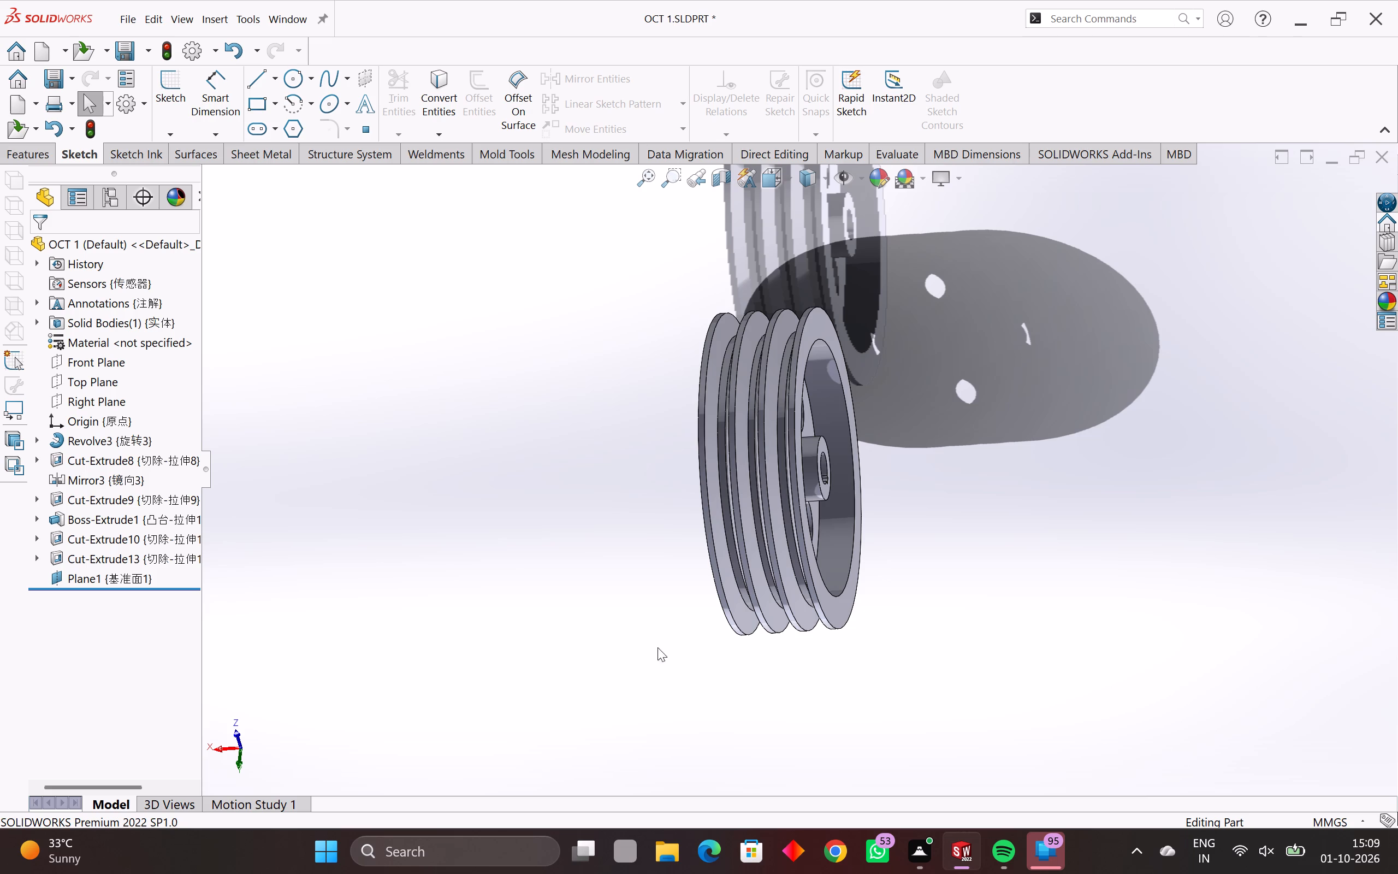
middle_click_drag(867, 549, 689, 629)
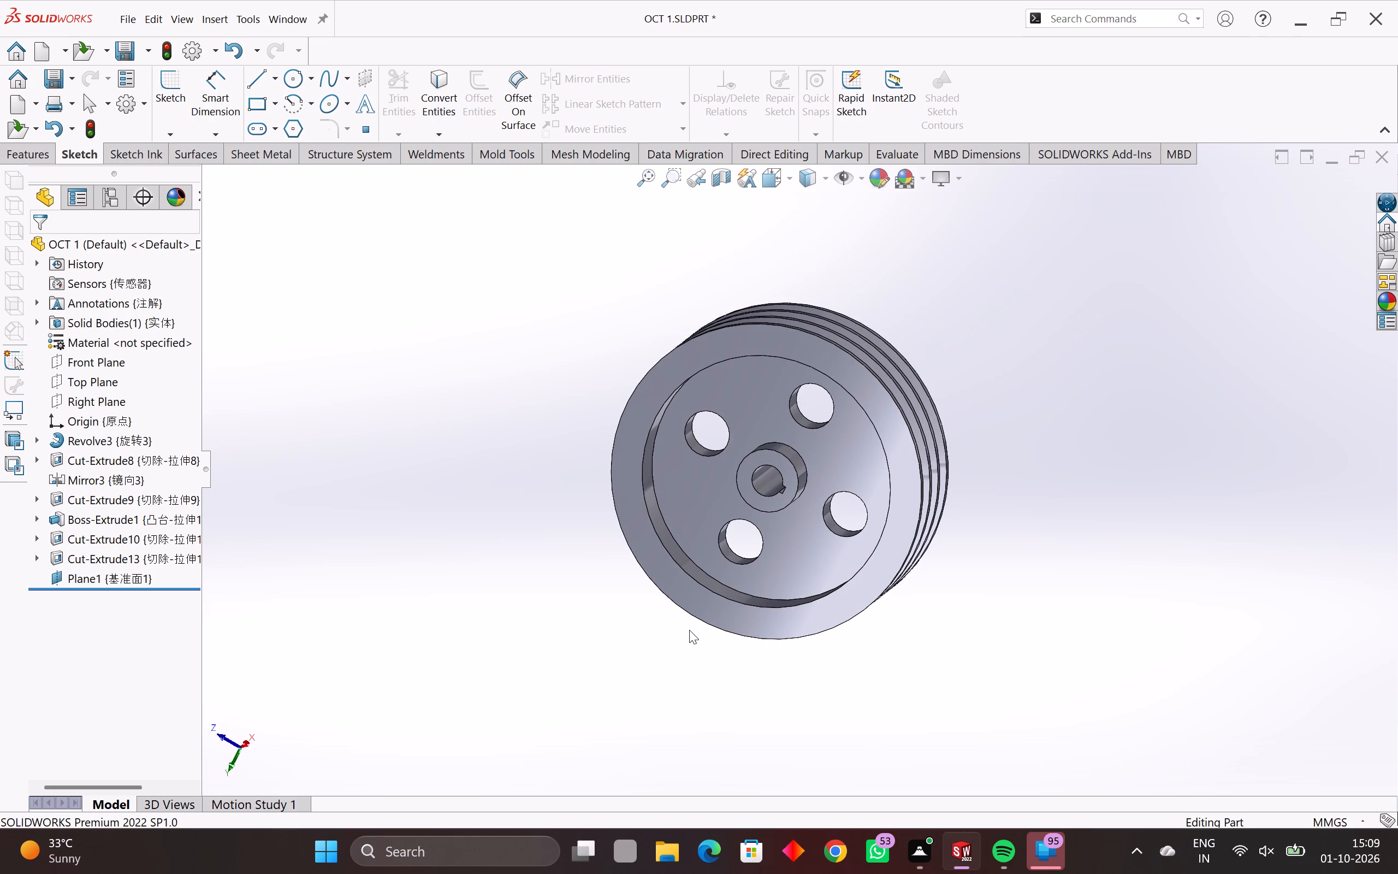
Examine the pulley's V-grooved rim edge-on and its web holes and keyed hub from both faces.
middle_click_drag(723, 688, 654, 754)
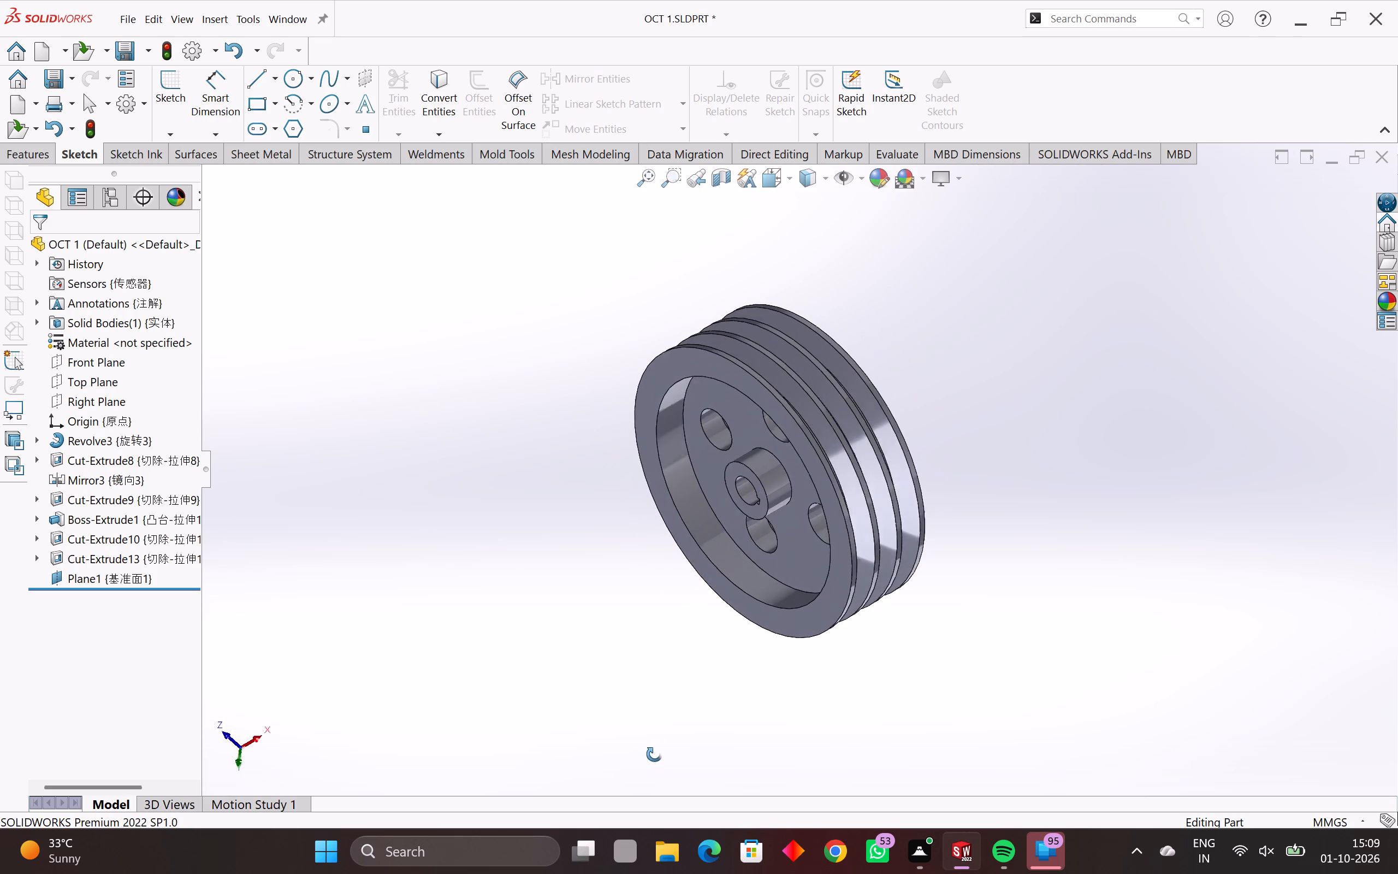
middle_click_drag(654, 754, 626, 773)
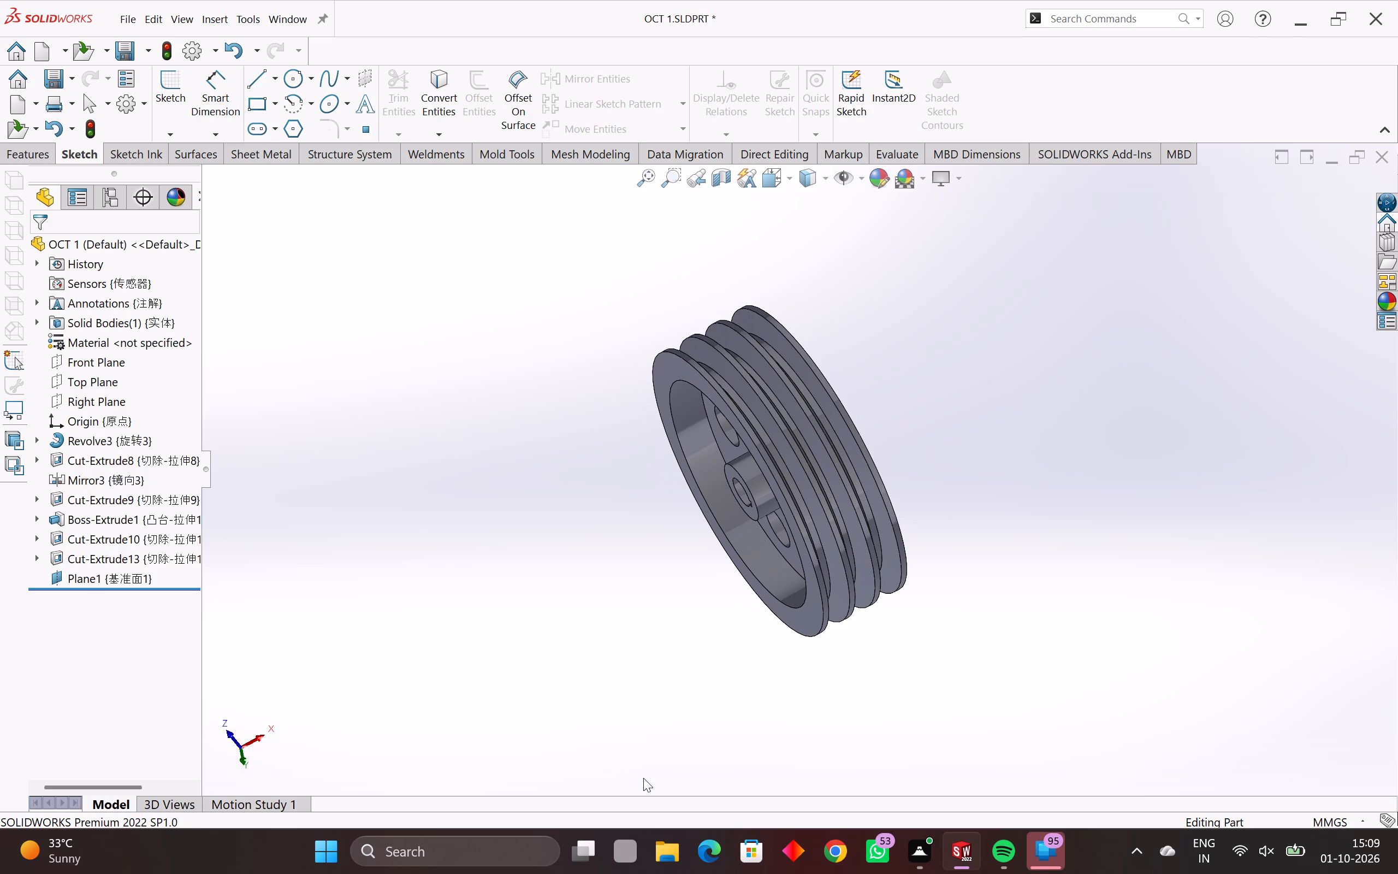
middle_click_drag(954, 567, 656, 687)
middle_click_drag(671, 678, 952, 657)
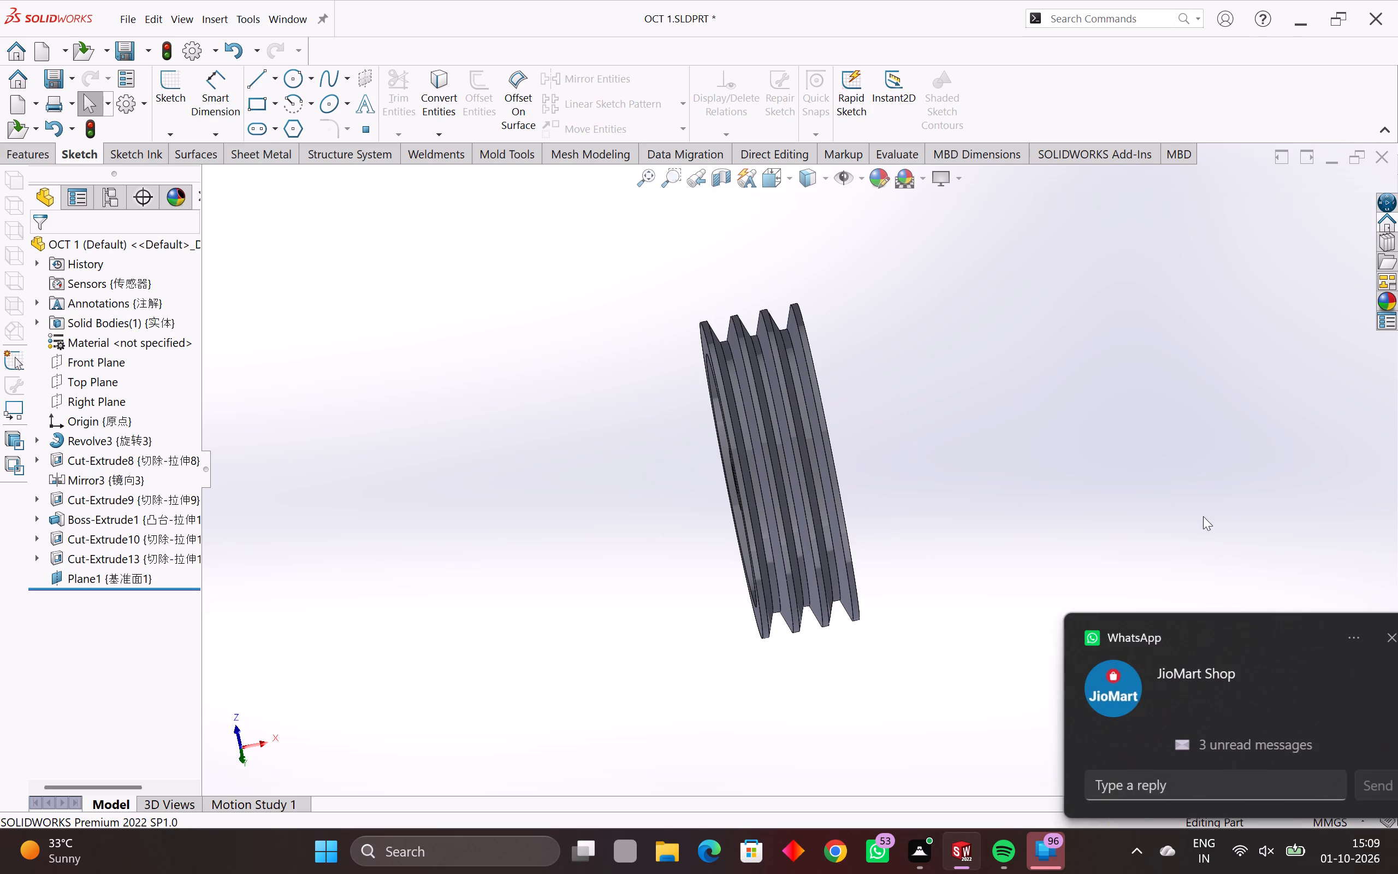
middle_click_drag(985, 522, 505, 670)
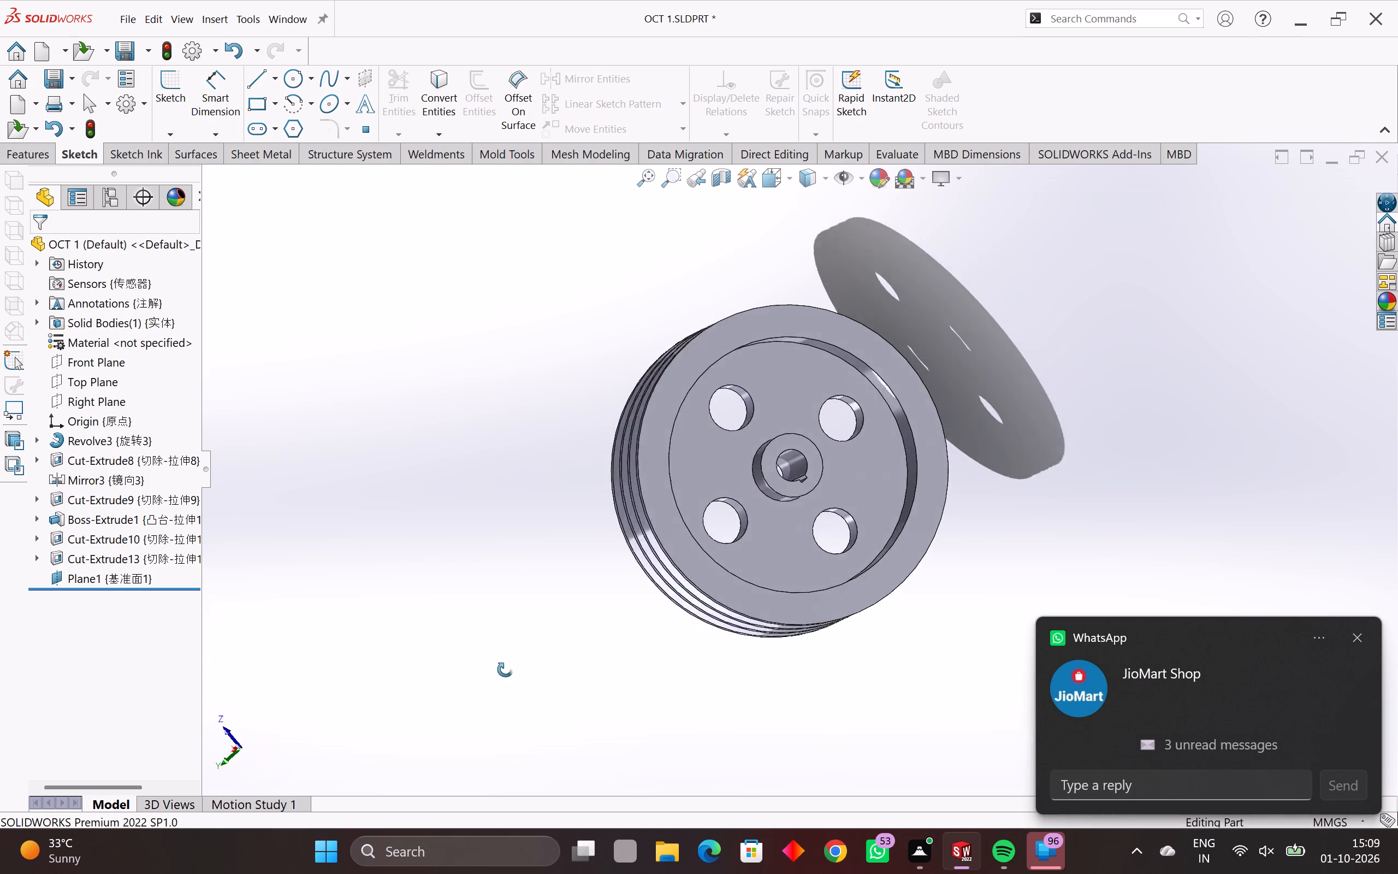
middle_click_drag(505, 670, 482, 665)
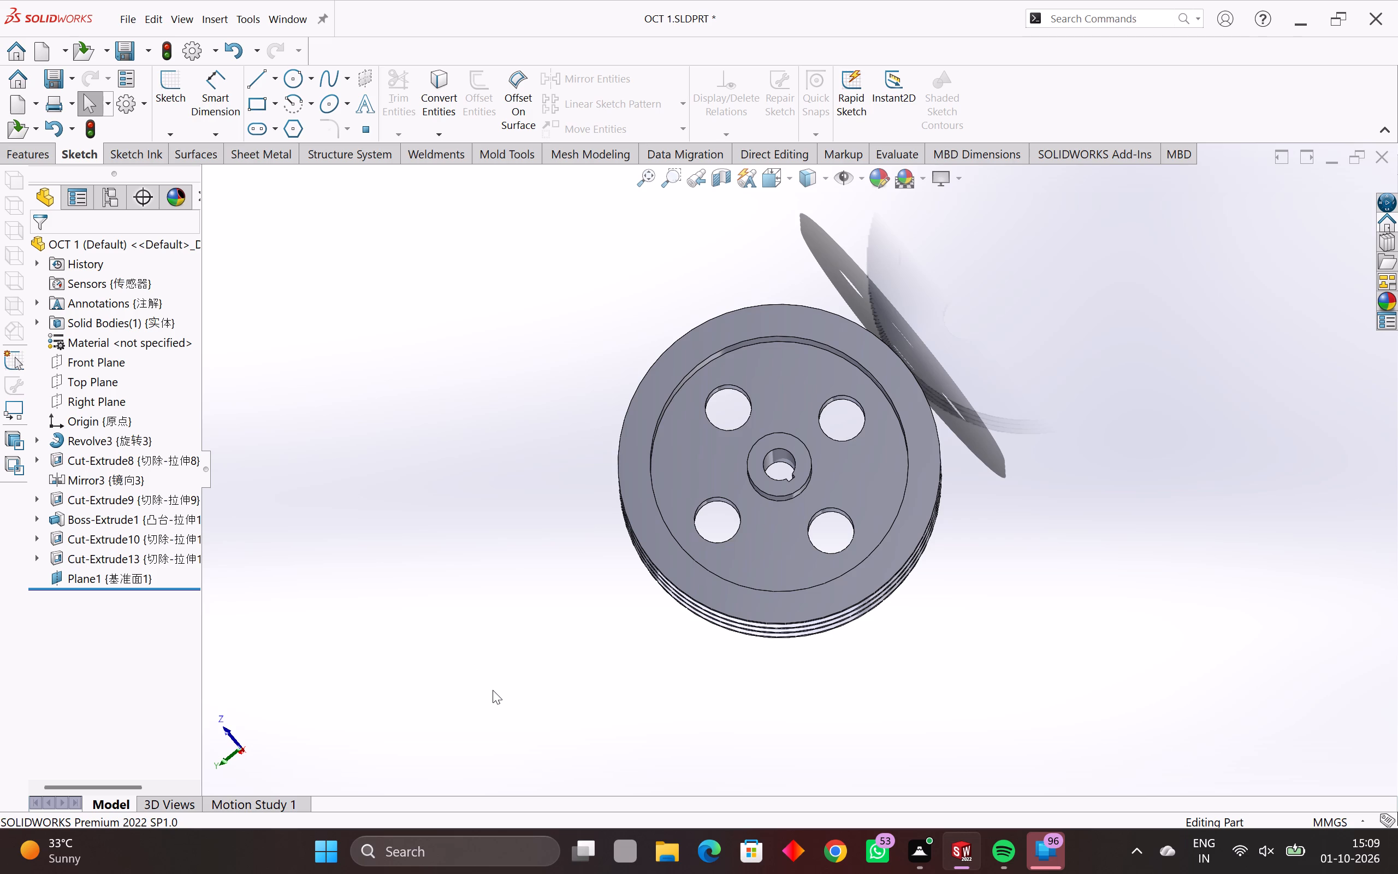
middle_click_drag(496, 699, 300, 723)
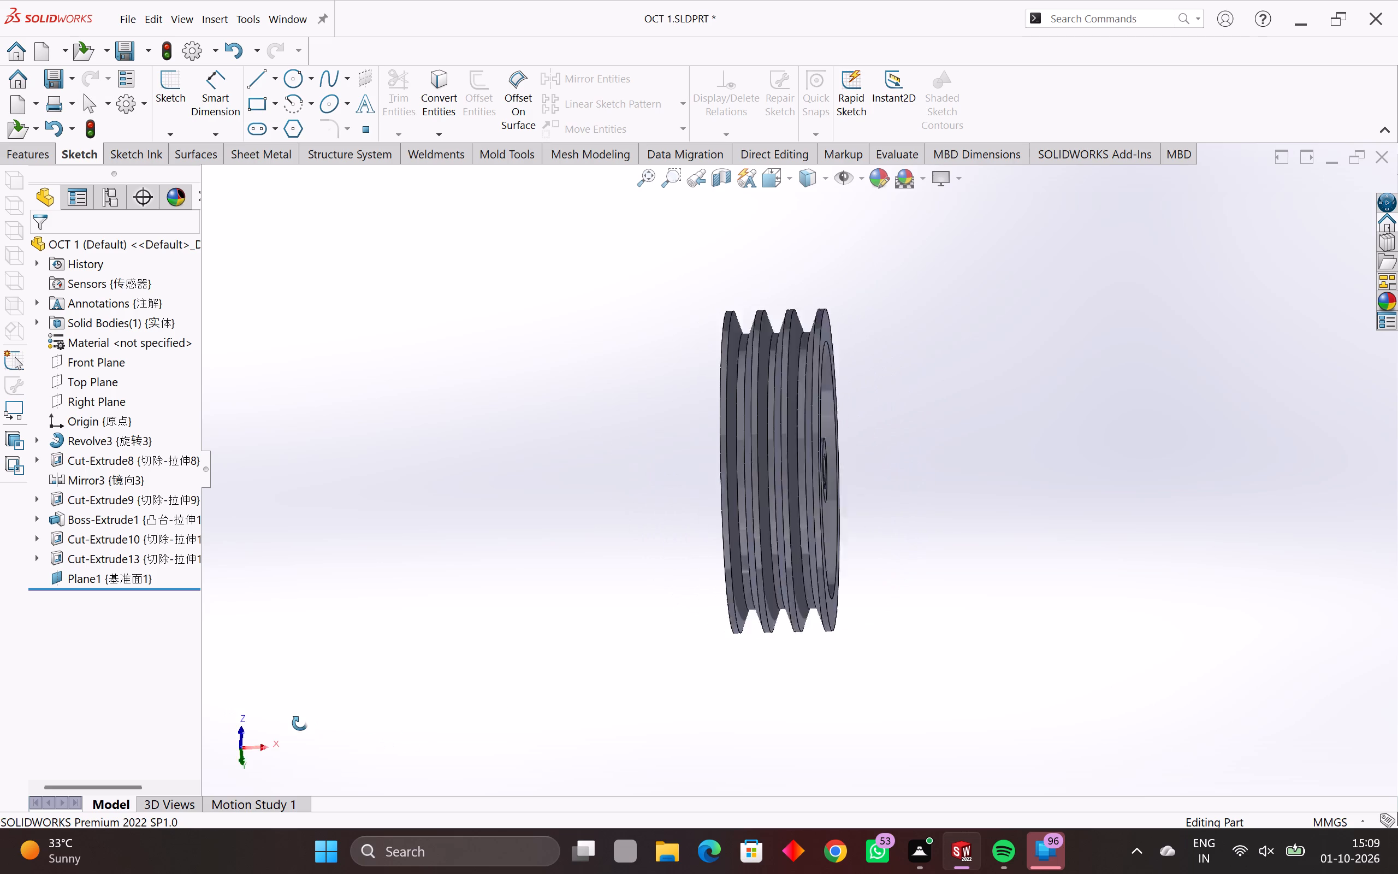
middle_click_drag(300, 723, 296, 722)
Inspect the V-groove flanks, recessed rim and keyed hub bore from close up.
scroll(762, 454, "up", 6)
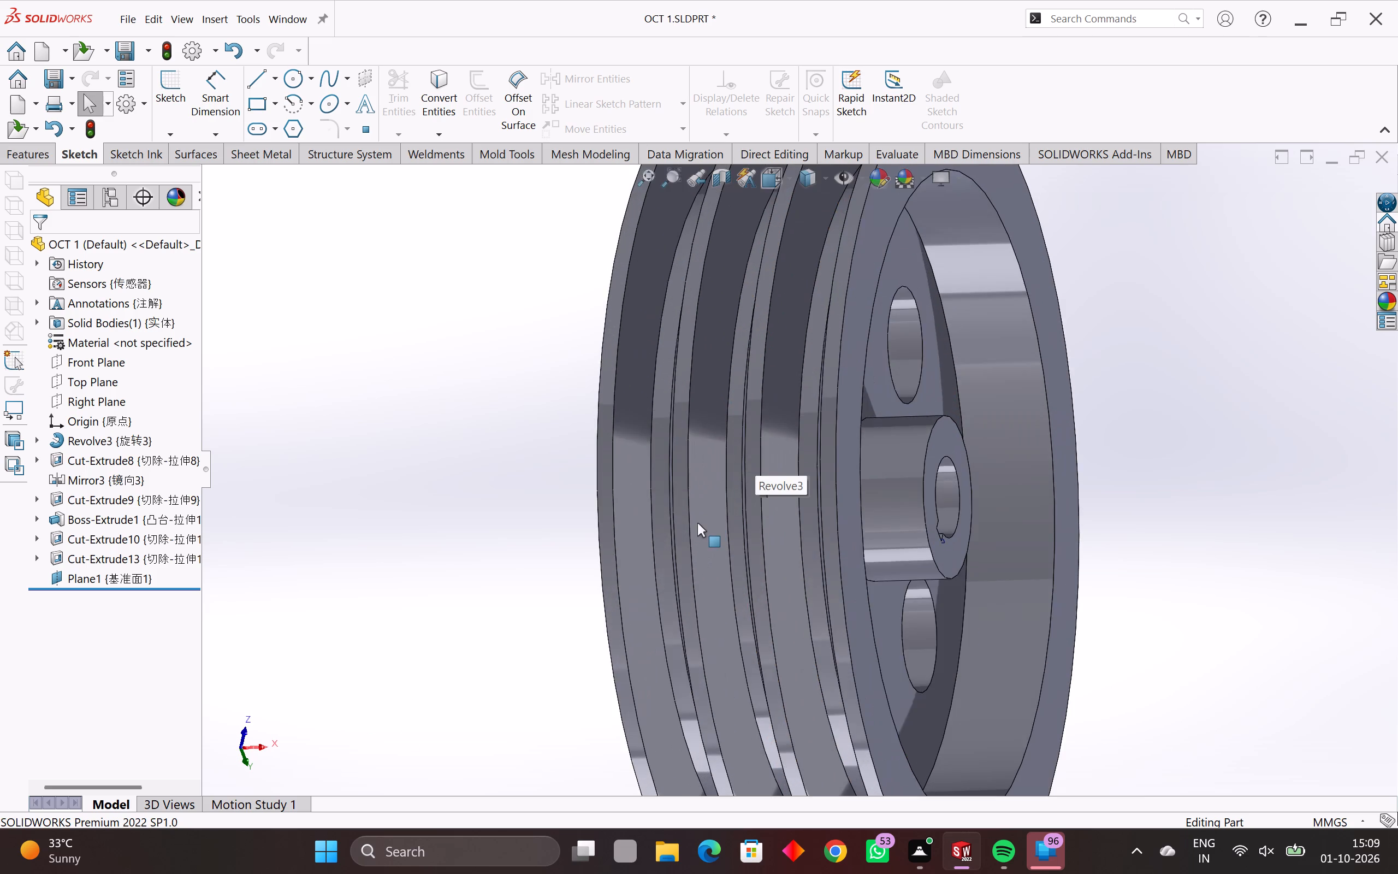
scroll(697, 523, "up", 6)
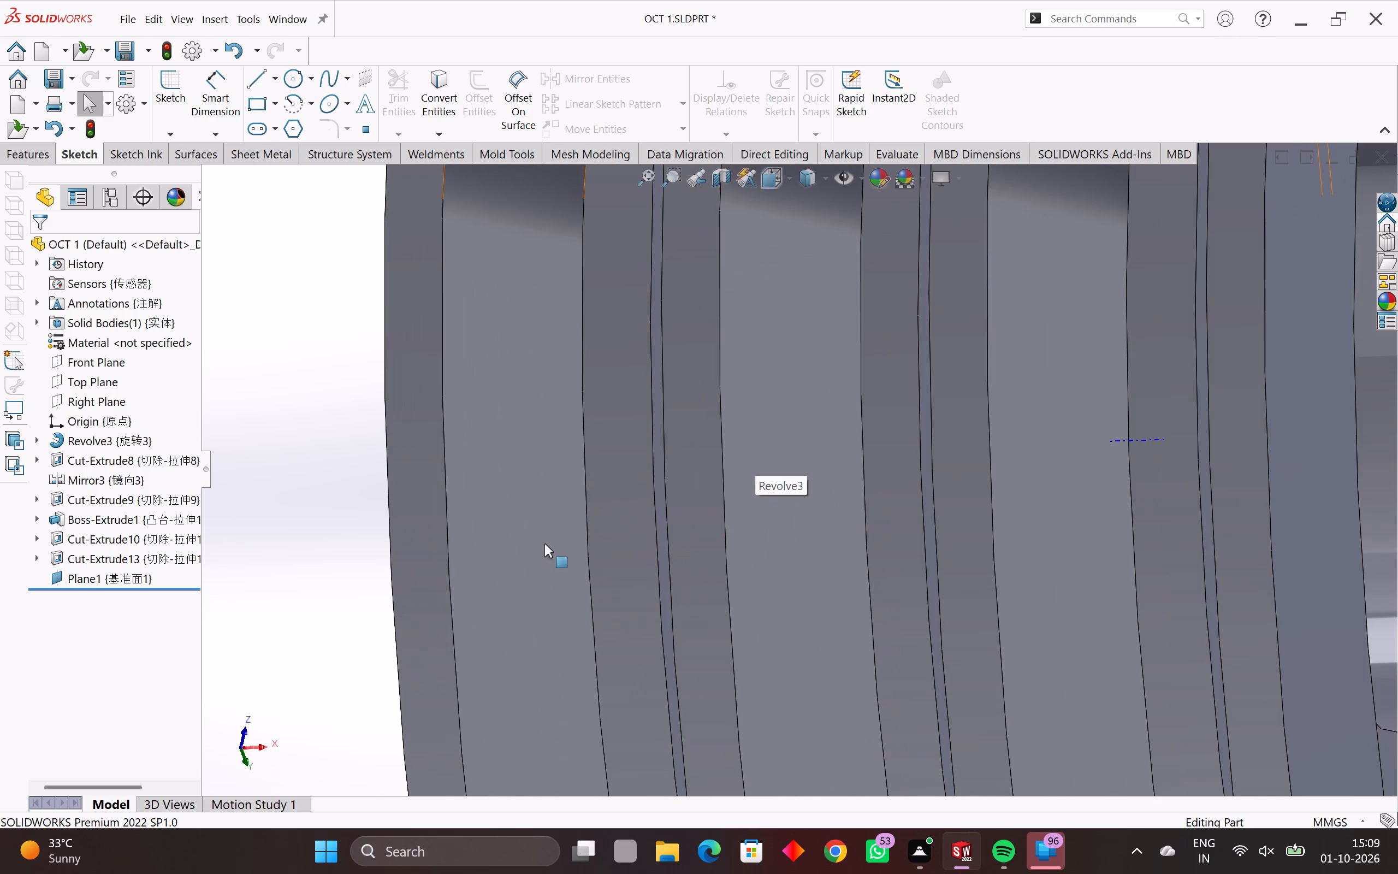
middle_click_drag(574, 570, 902, 556)
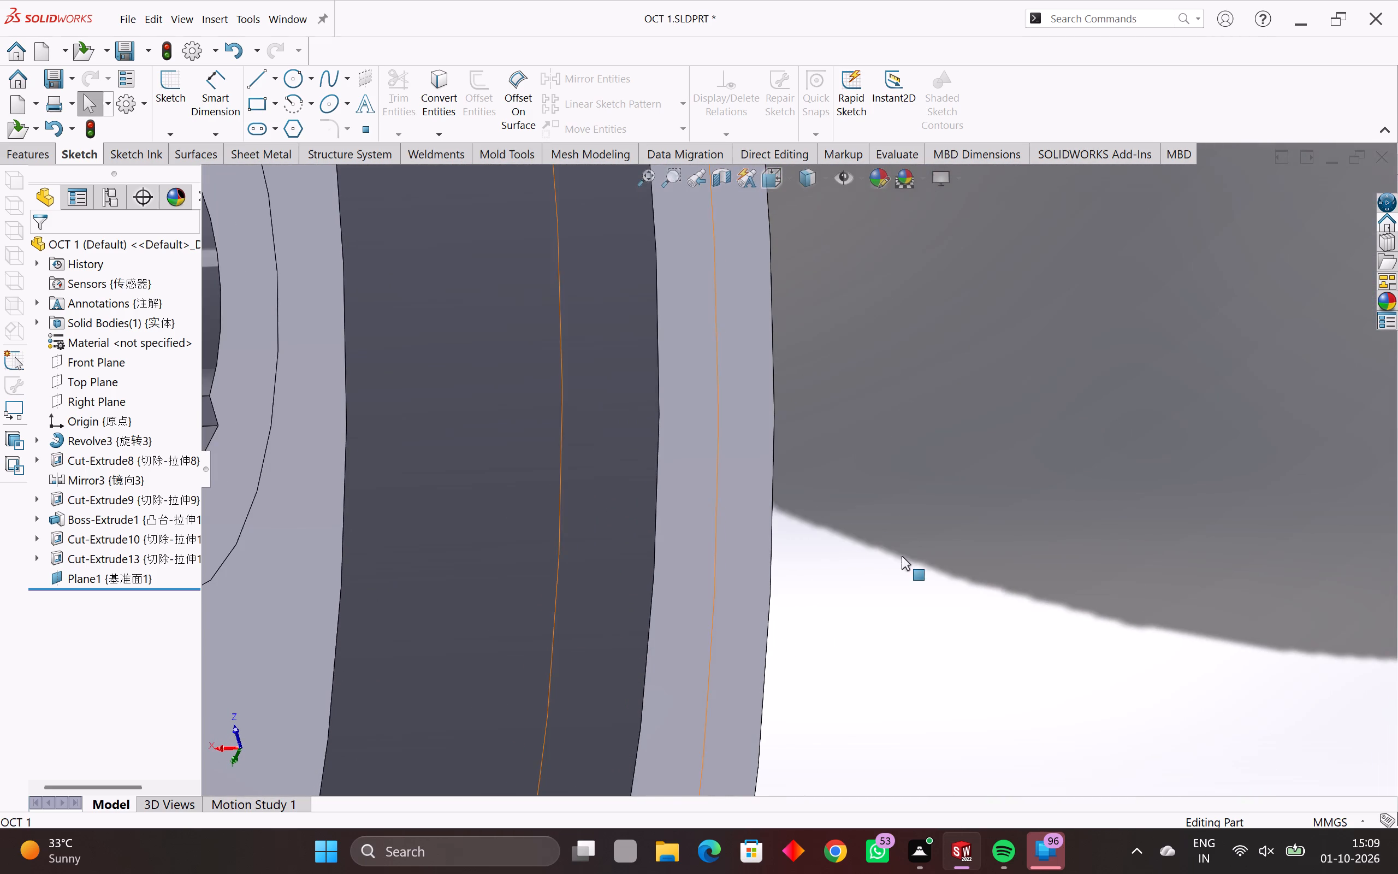
scroll(827, 555, "down", 3)
scroll(686, 554, "down", 5)
middle_click_drag(415, 559, 419, 563)
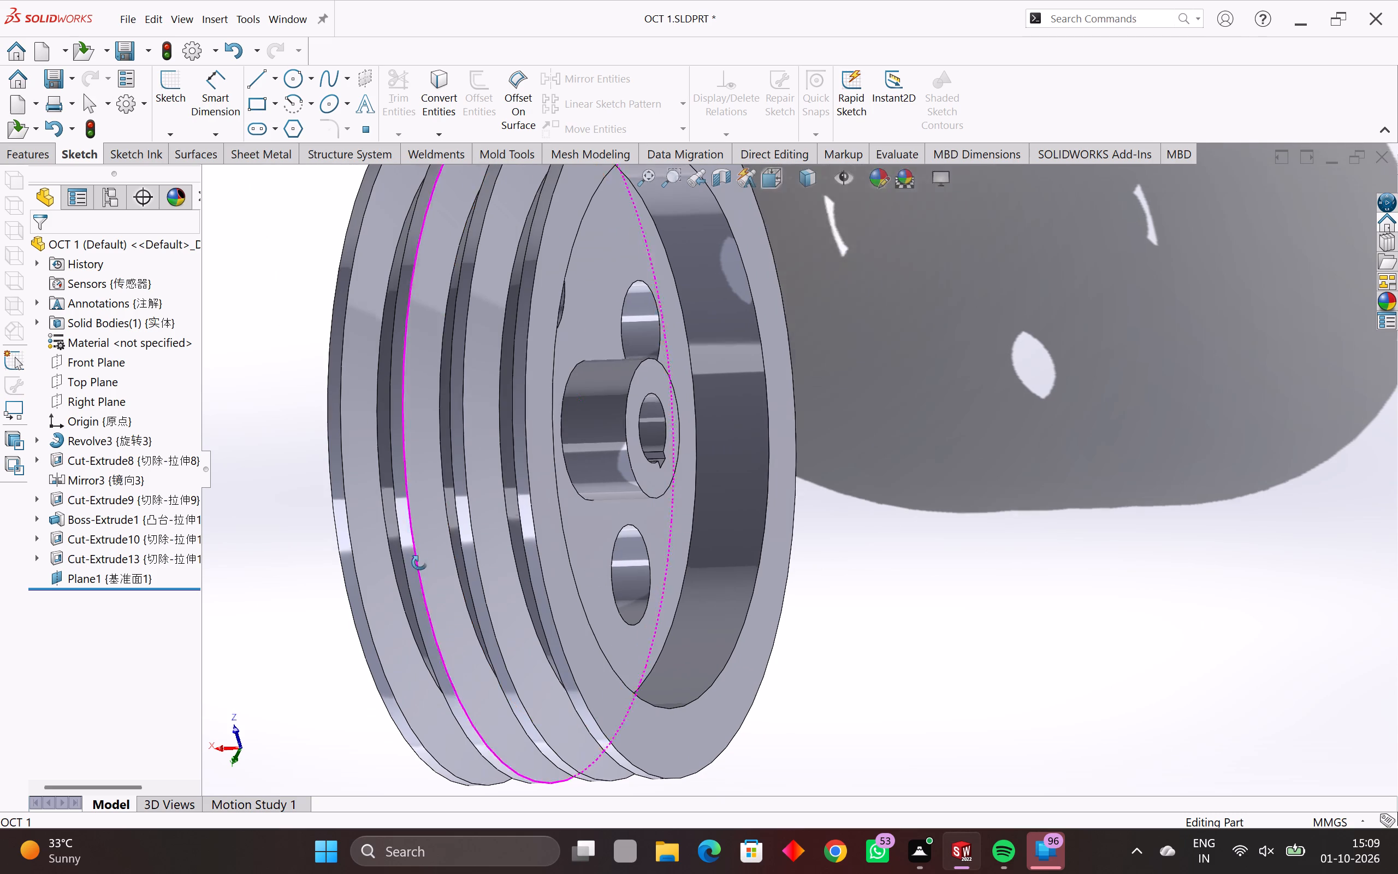
middle_click_drag(419, 563, 638, 610)
scroll(534, 589, "down", 4)
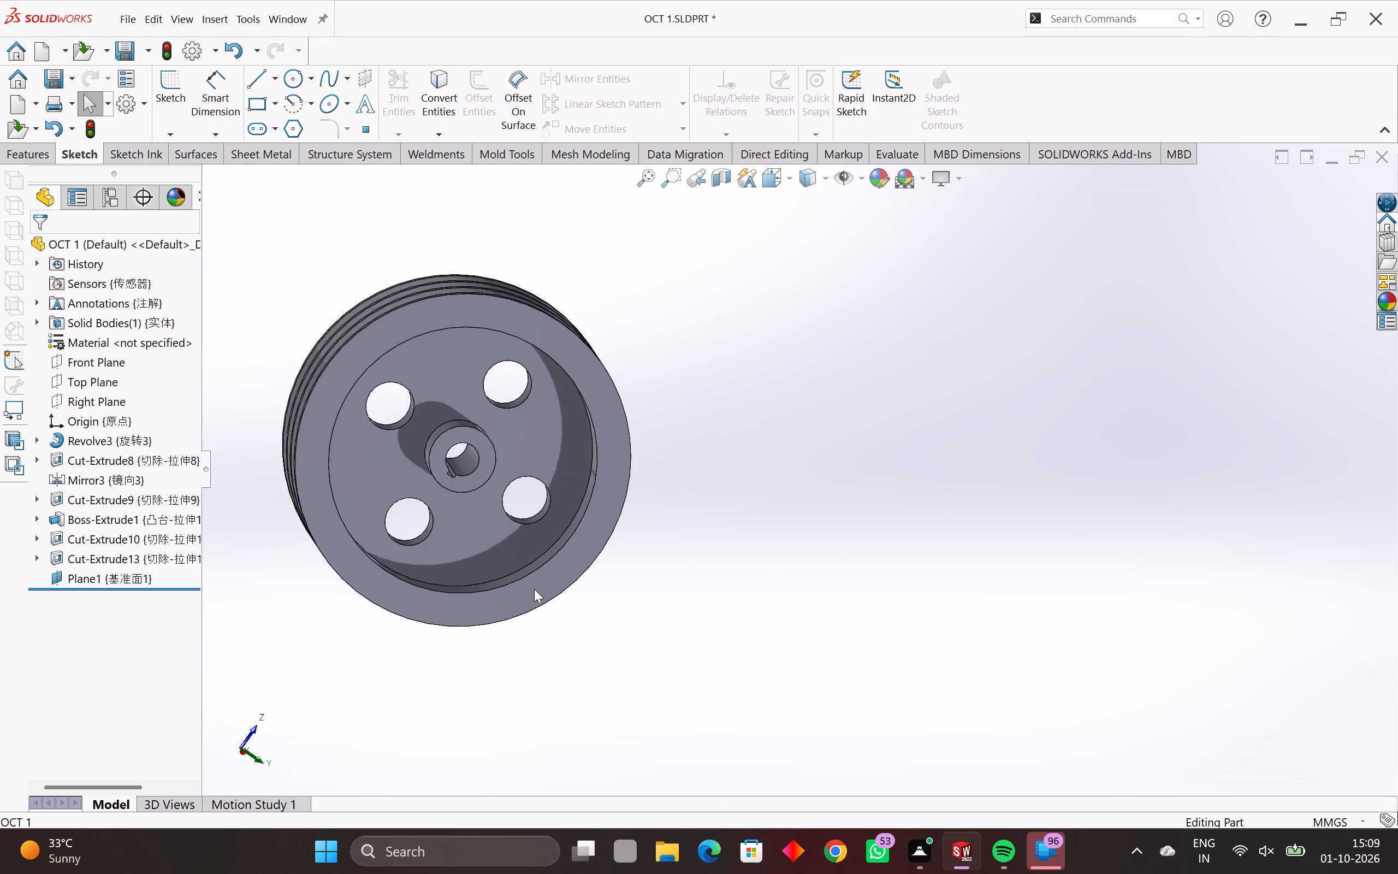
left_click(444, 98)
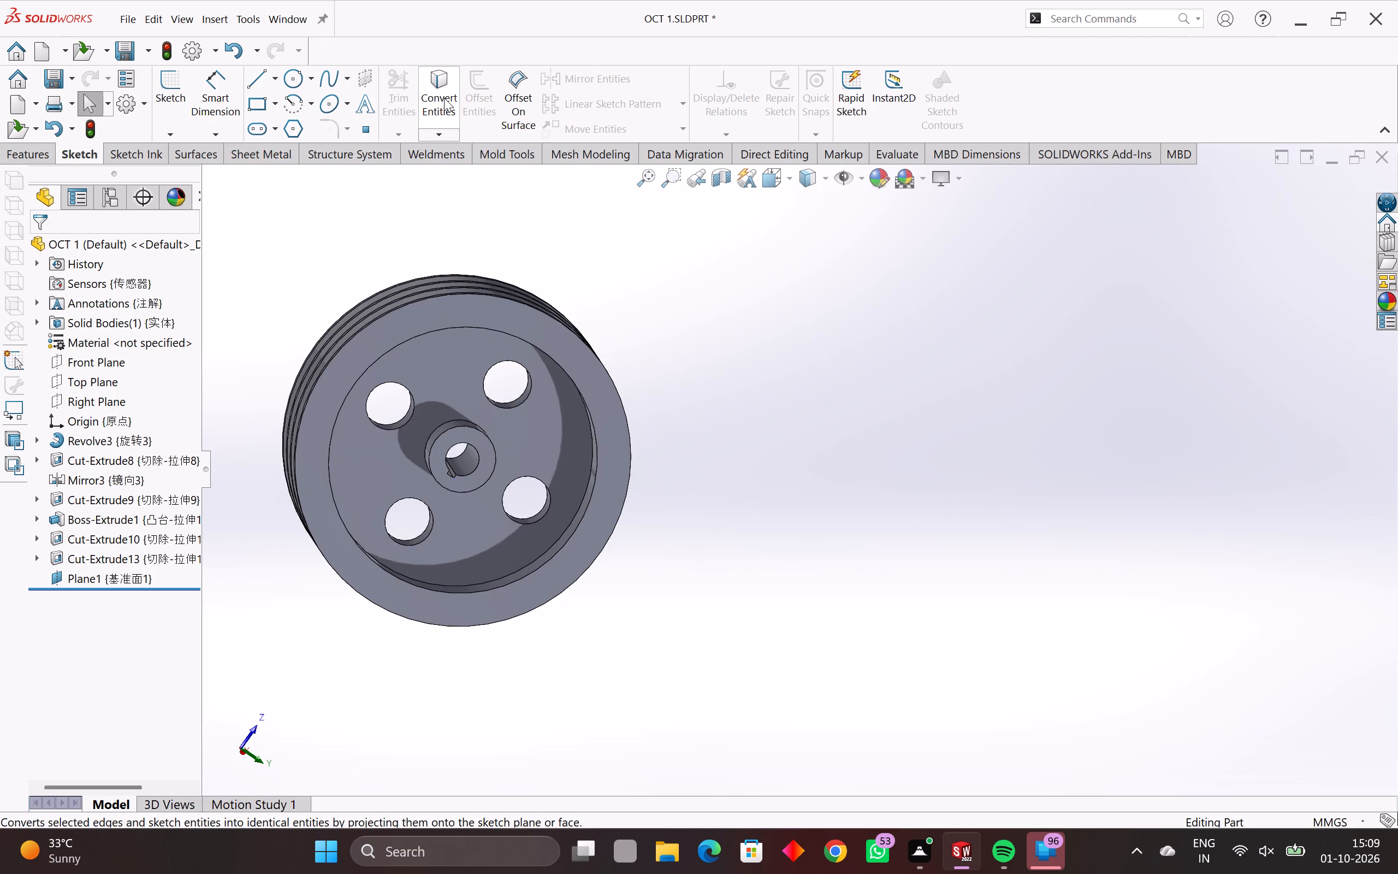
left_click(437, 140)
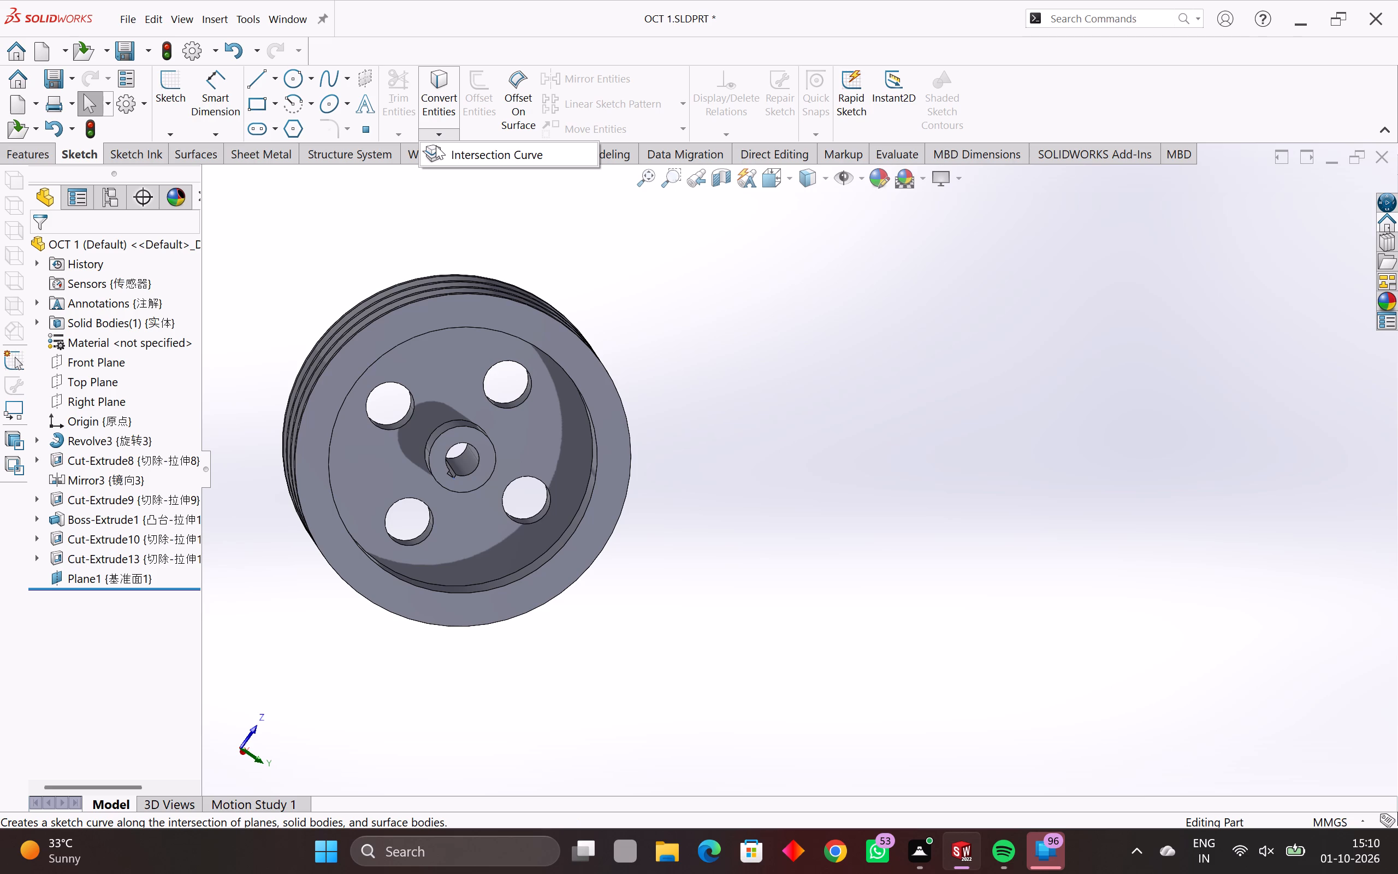
Examine the whole pulley from oblique angles, covering the grooved rim, four web holes and hub on both faces.
scroll(559, 232, "down", 1)
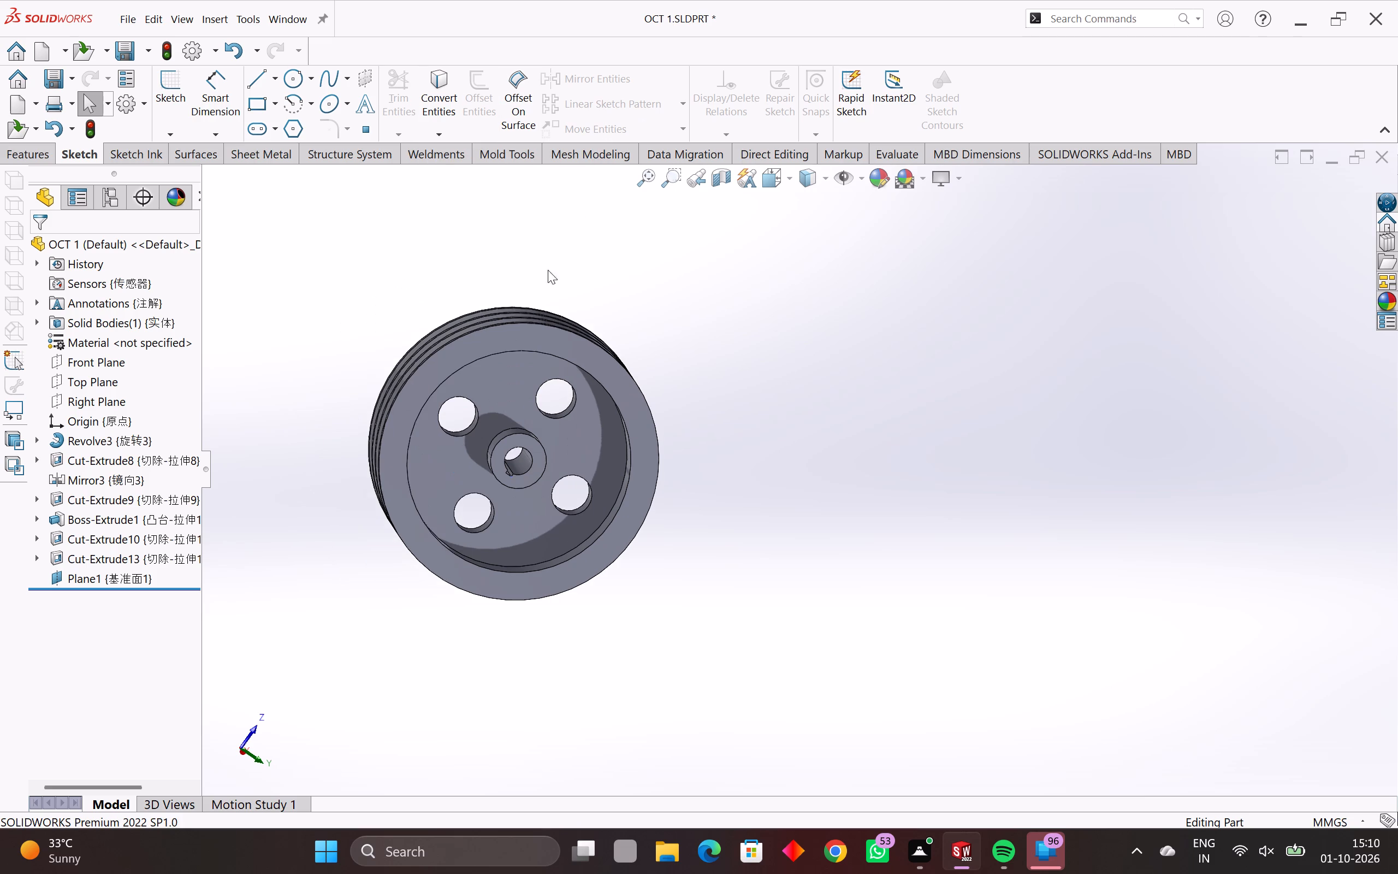
middle_click_drag(538, 315, 1295, 326)
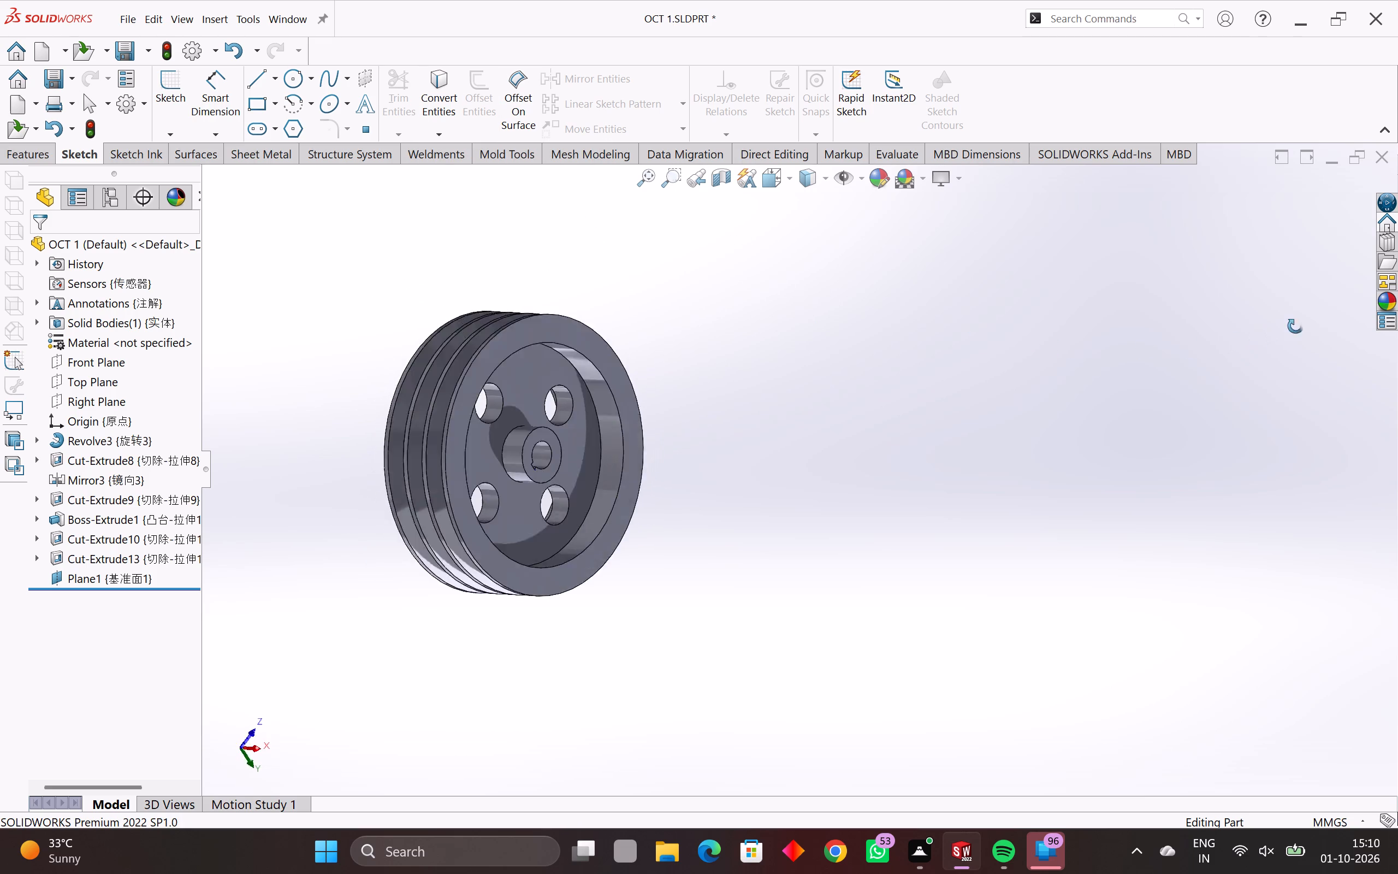
middle_click_drag(1295, 326, 1342, 320)
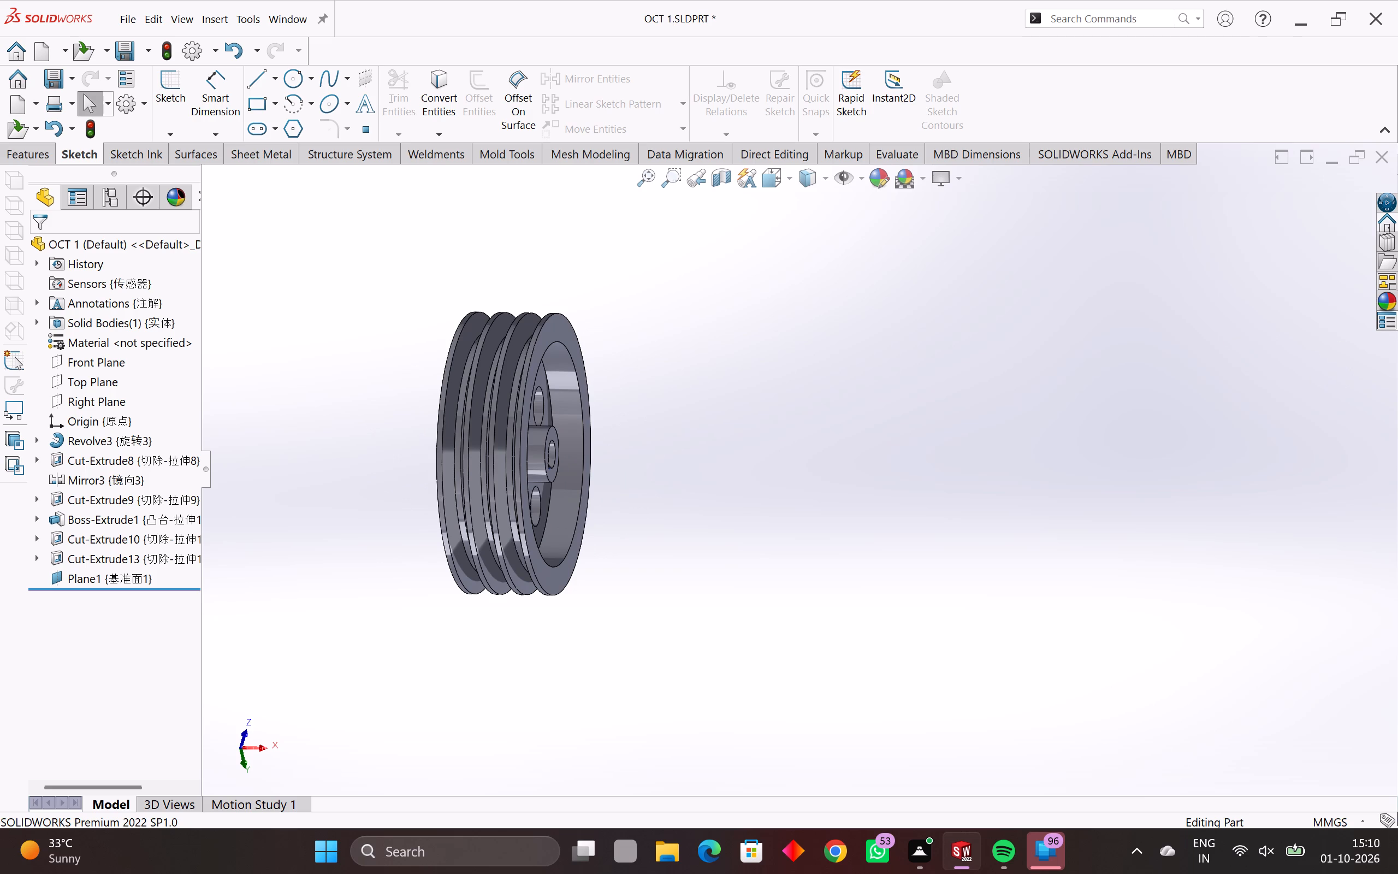
middle_click_drag(690, 500, 897, 282)
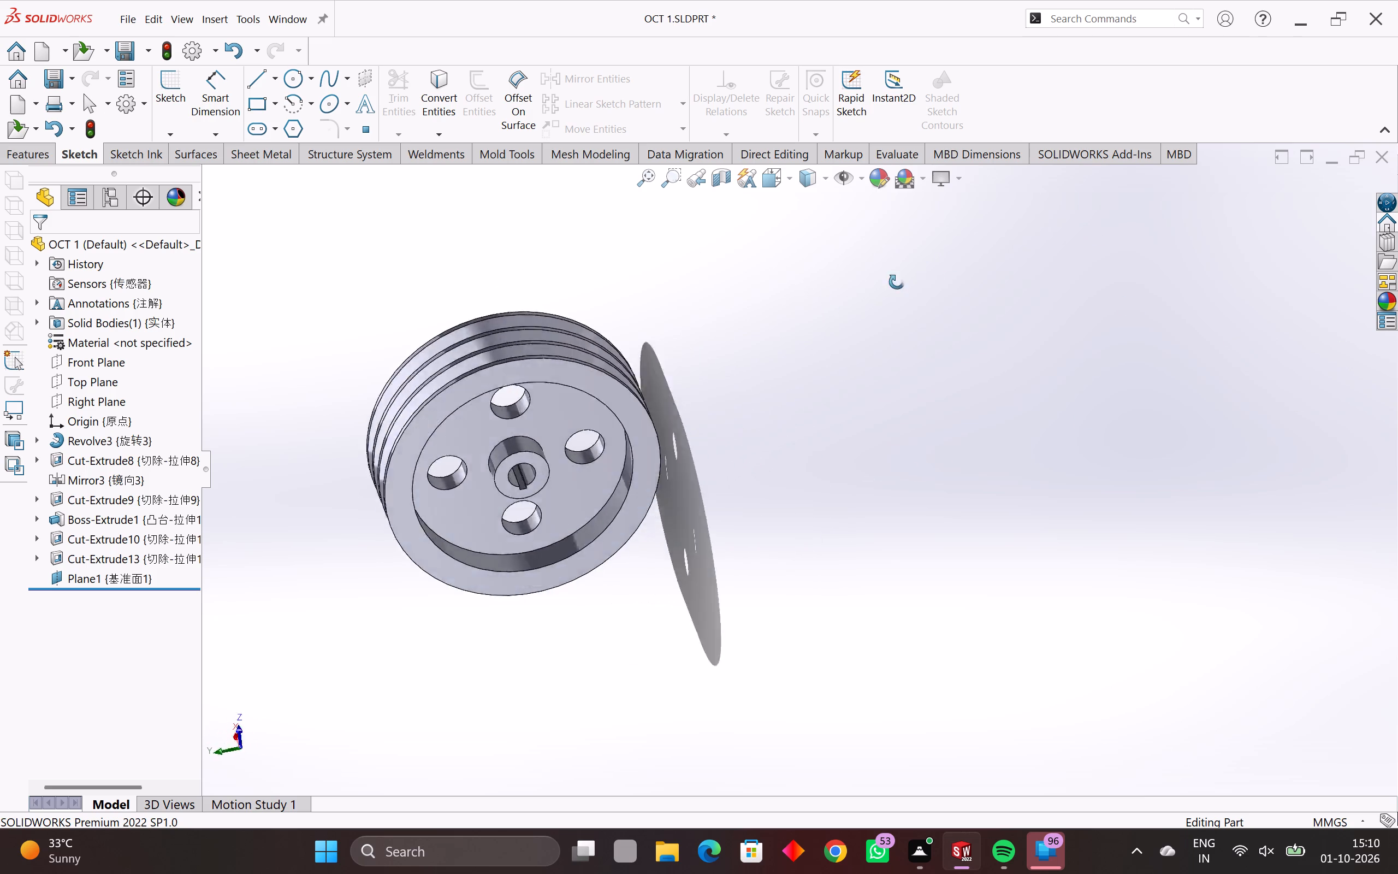
middle_click_drag(897, 282, 927, 563)
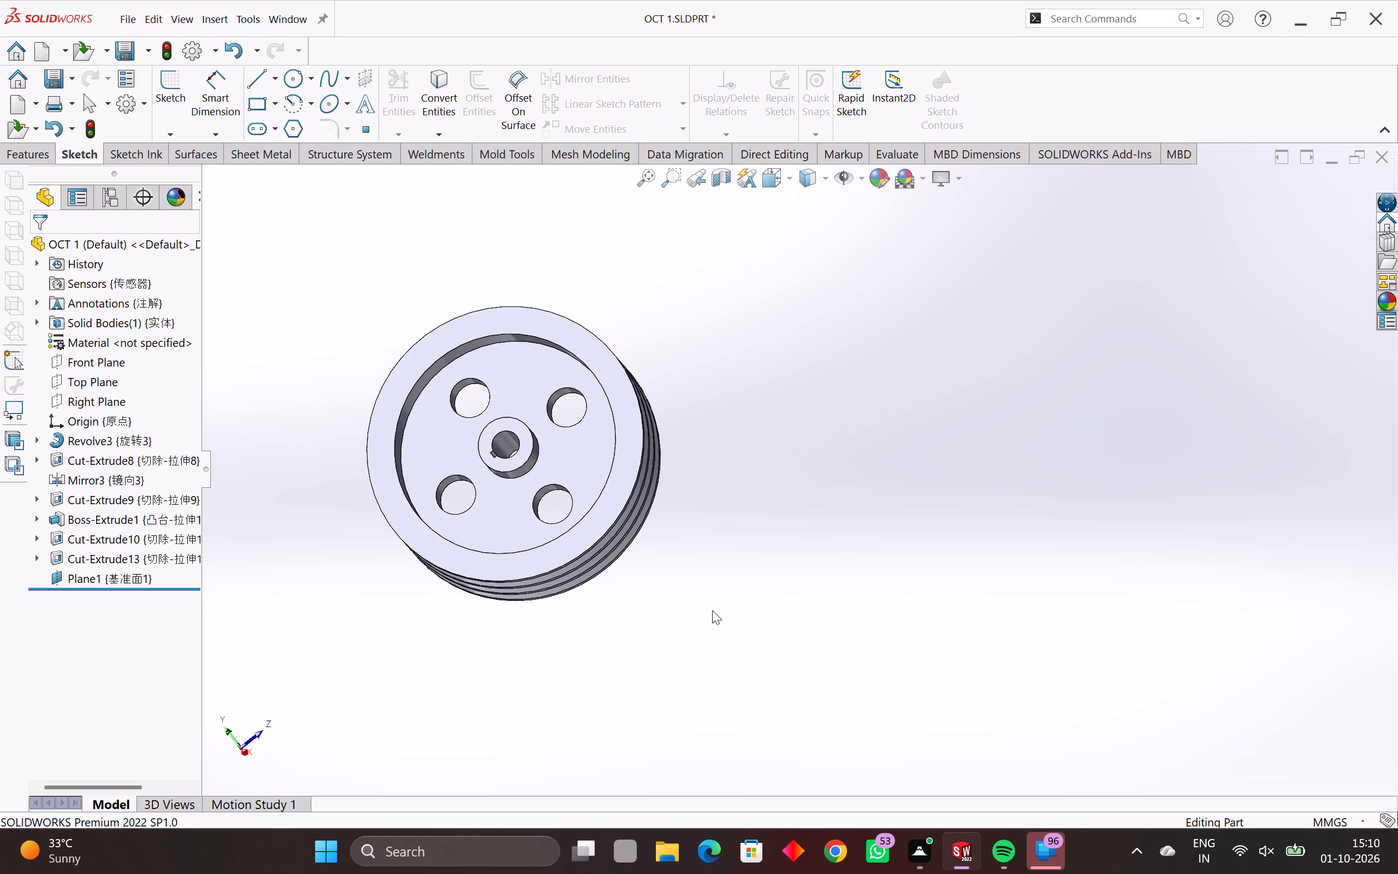
left_click_drag(712, 610, 891, 552)
middle_click_drag(465, 505, 472, 434)
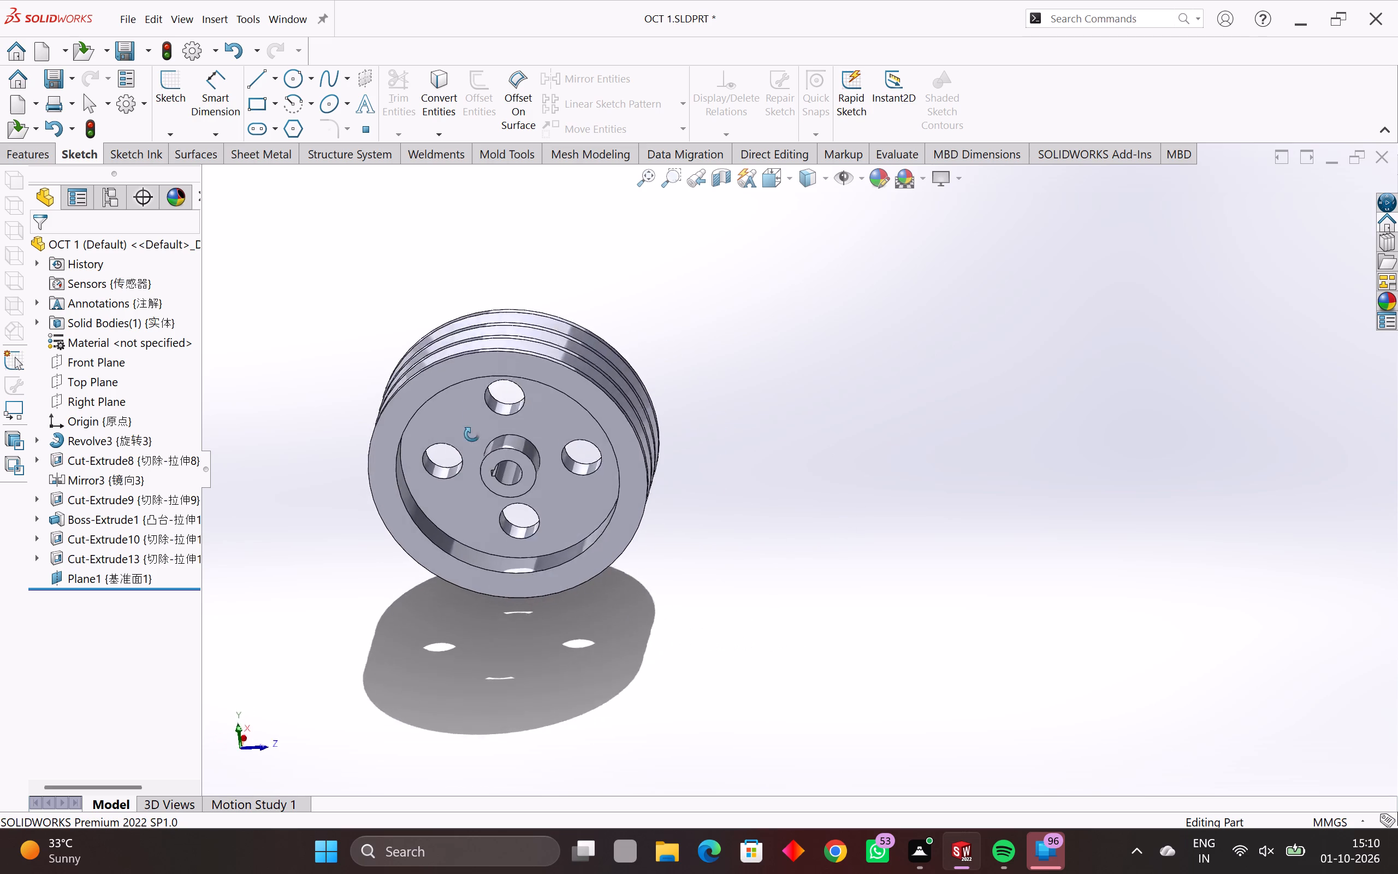
middle_click_drag(472, 434, 707, 665)
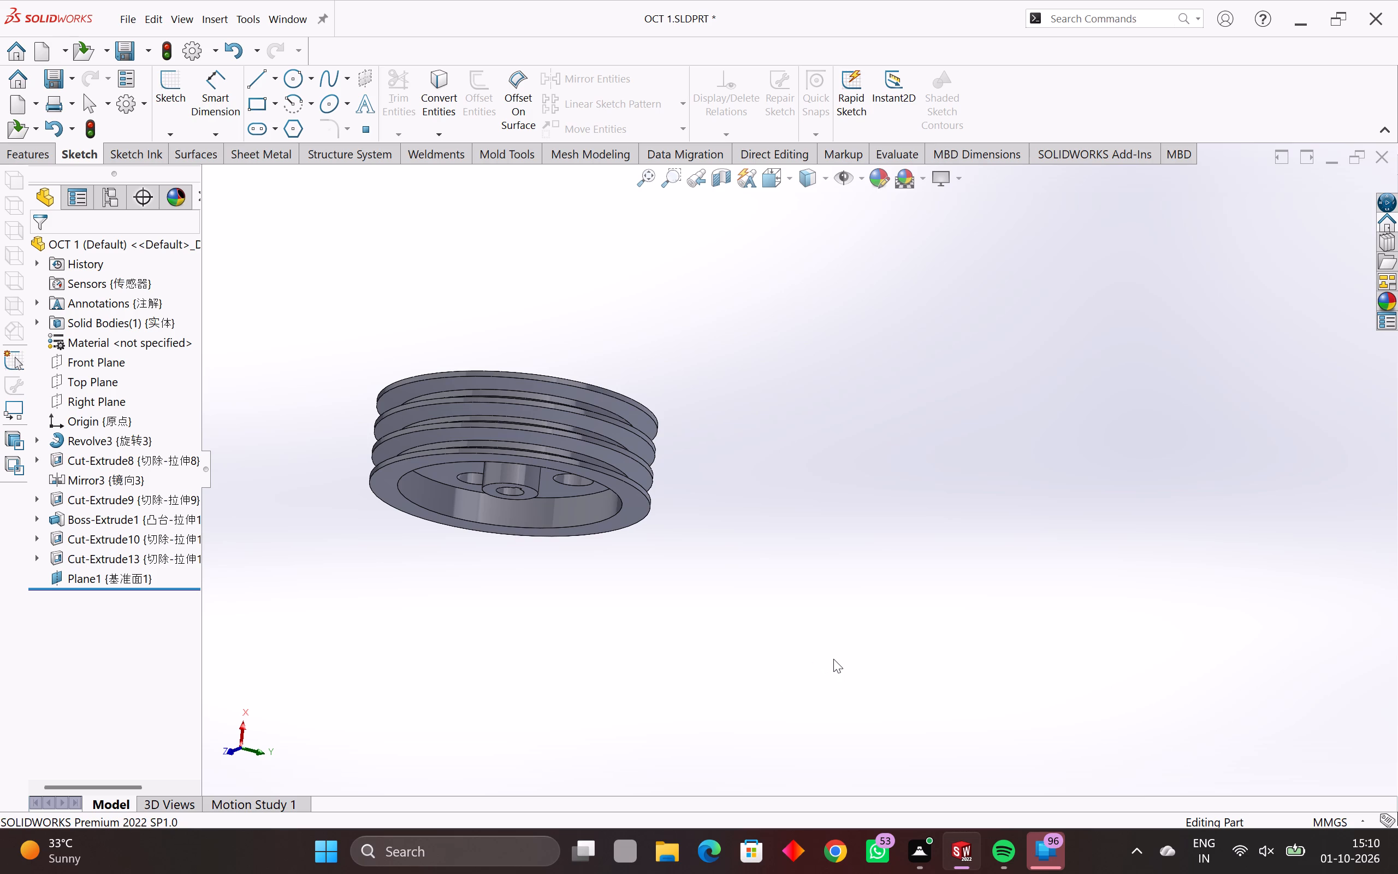
middle_click_drag(871, 650, 482, 540)
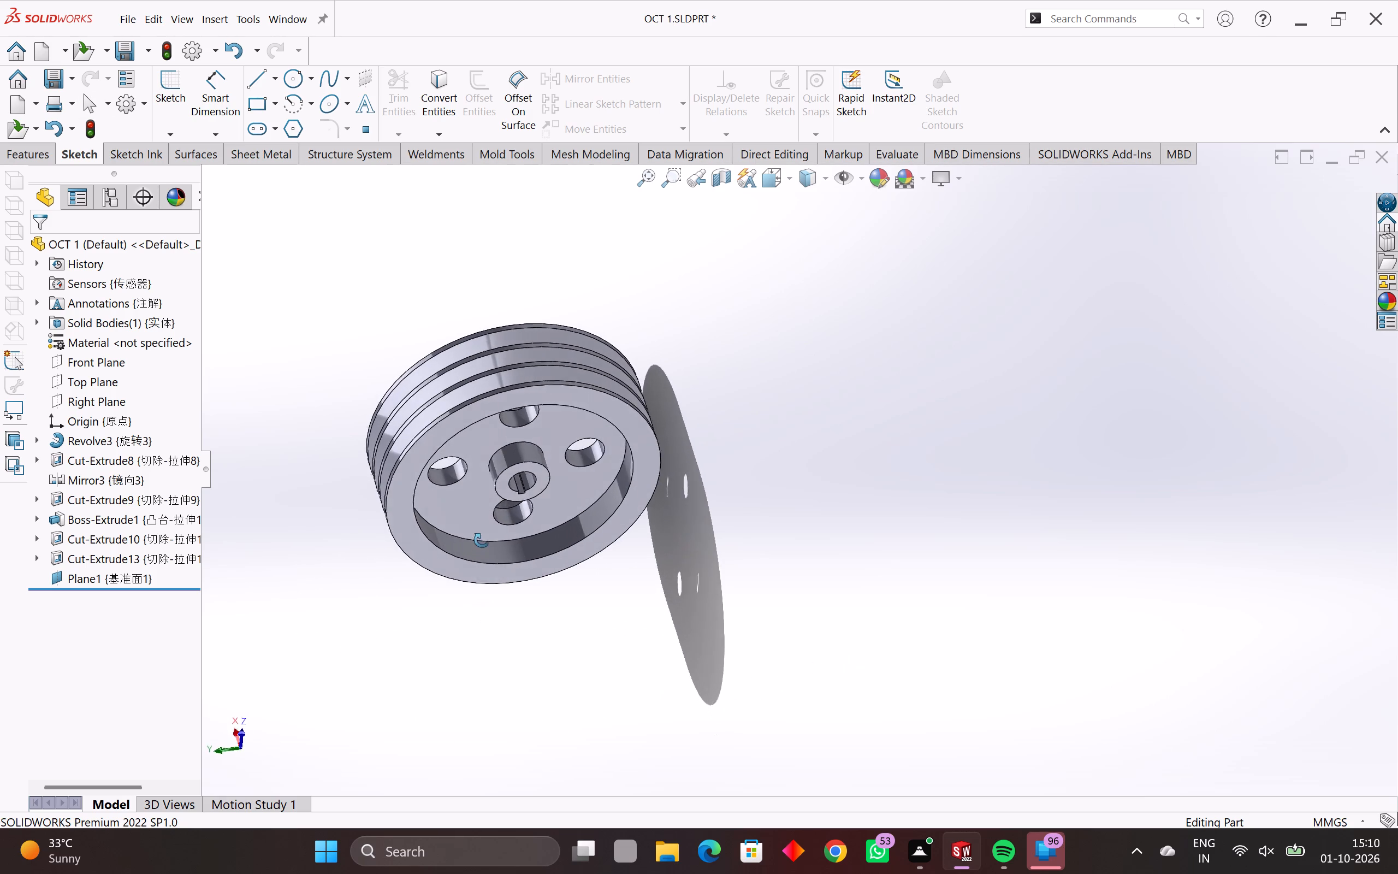
middle_click_drag(482, 540, 496, 529)
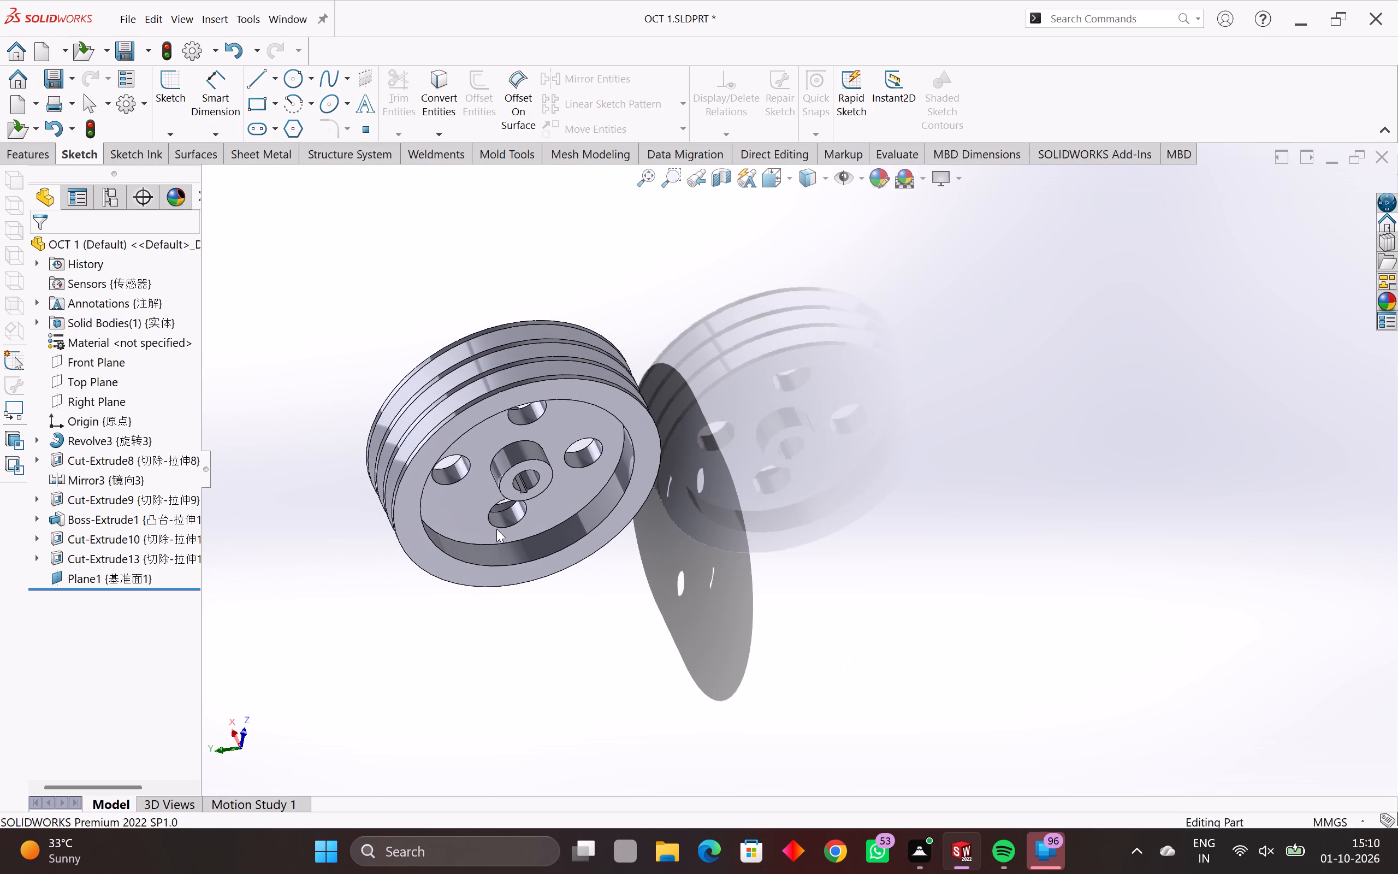
middle_click_drag(485, 386, 501, 418)
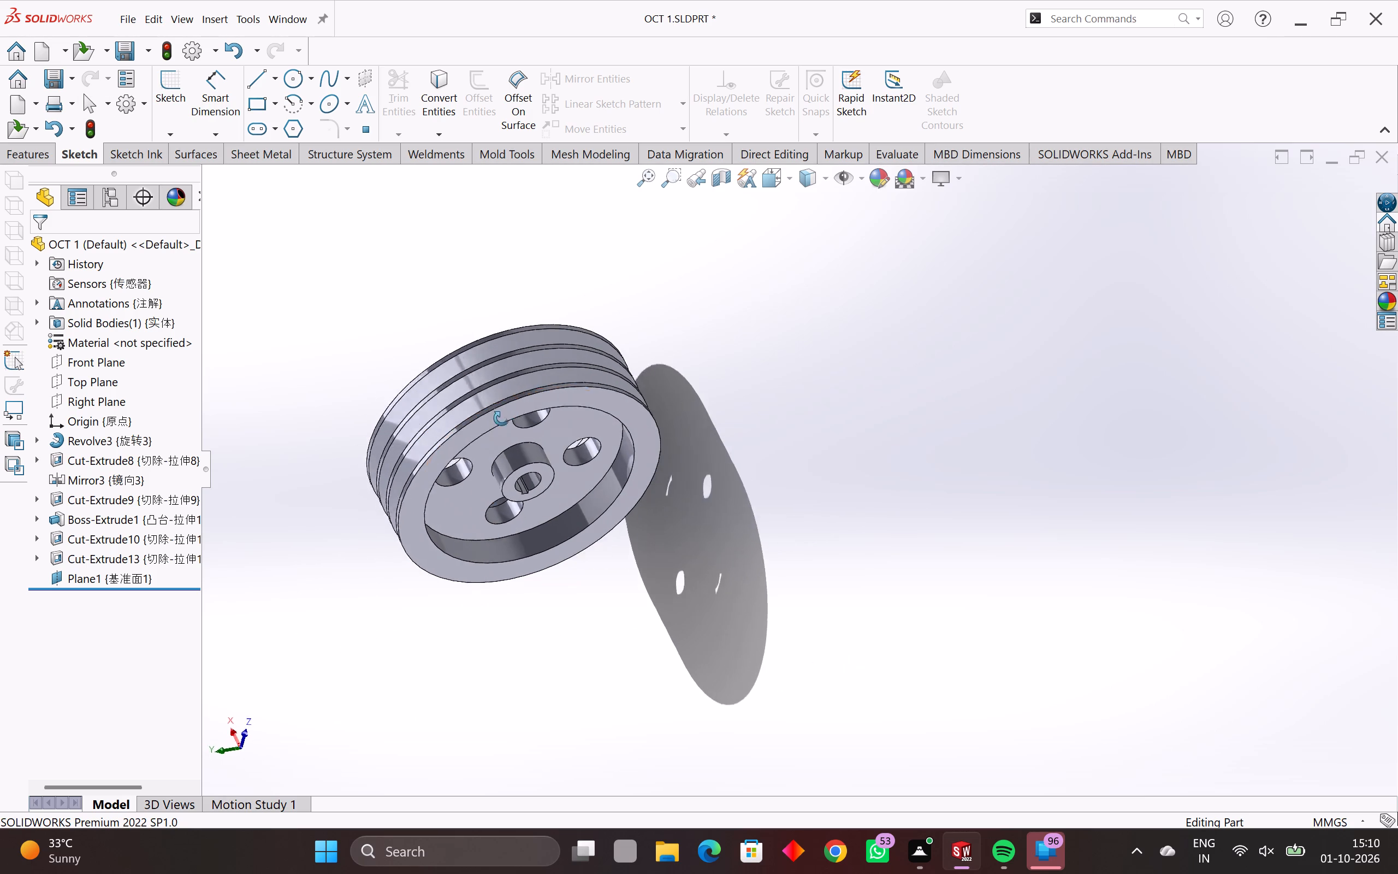
middle_click_drag(501, 418, 606, 563)
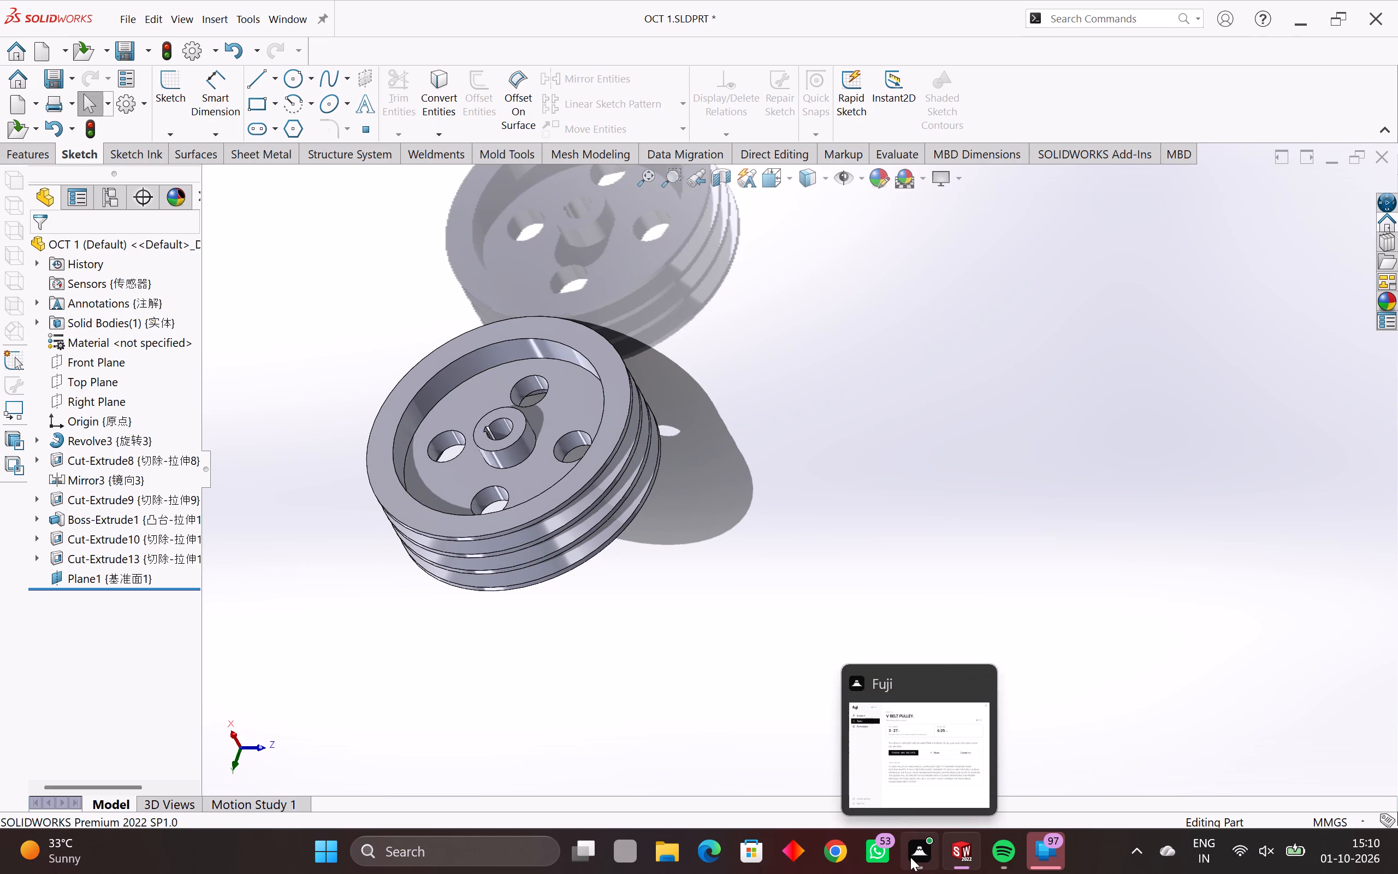
Start printing the part and accept the page setup with A3 portrait paper and scale to fit.
key("ctrl+p")
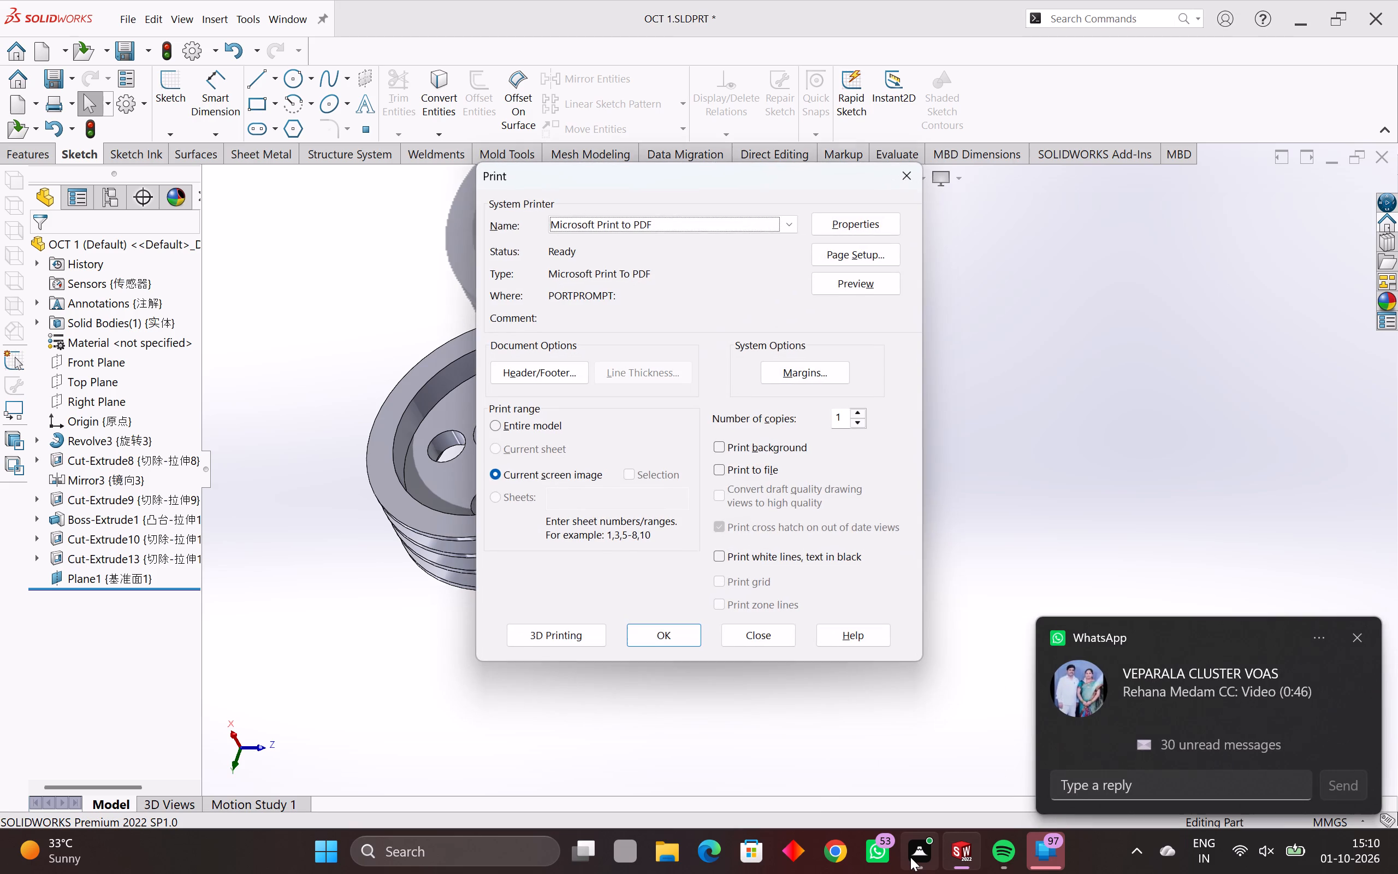
left_click(869, 244)
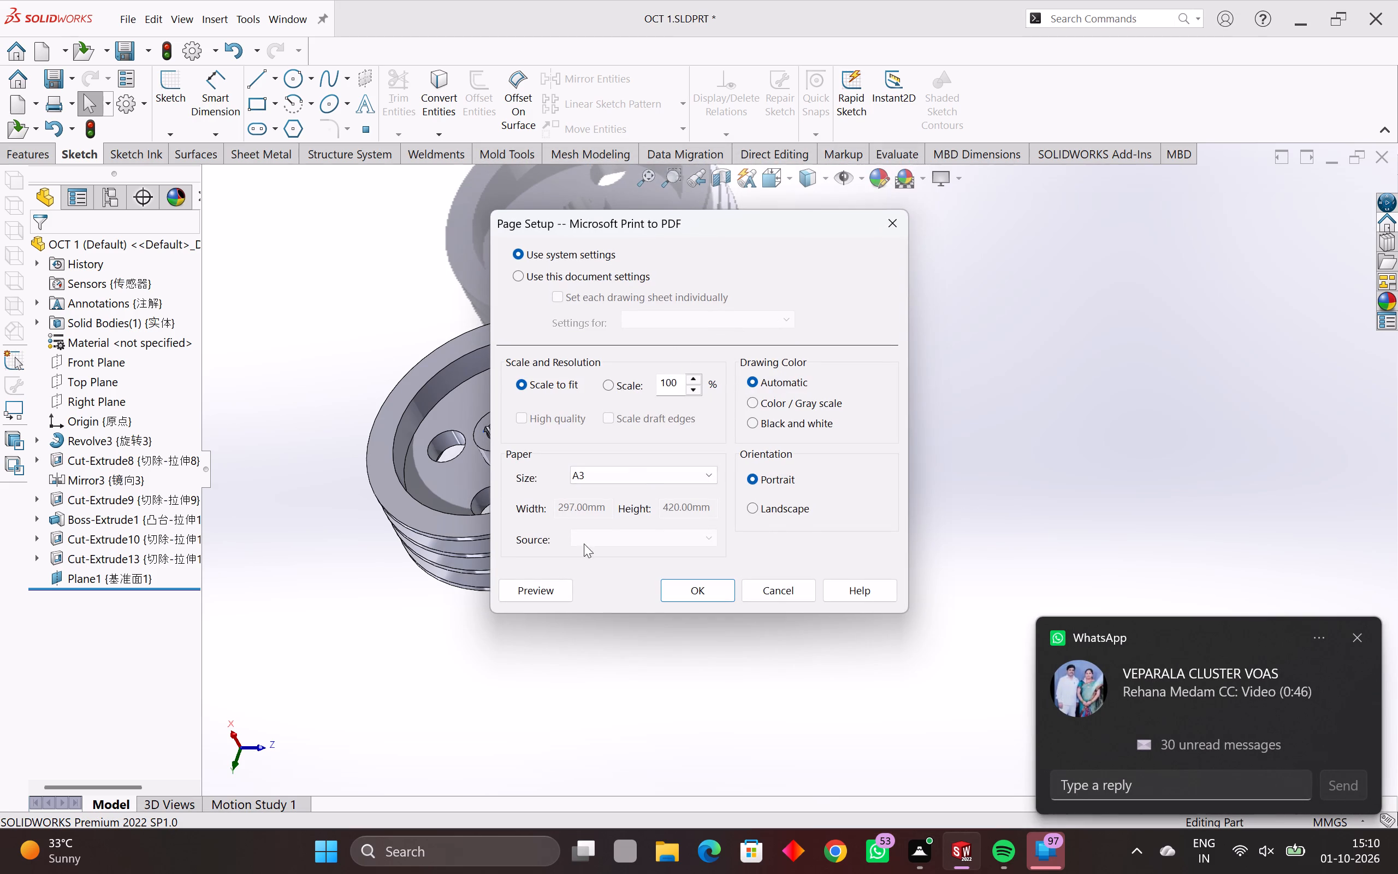
left_click(649, 474)
scroll(653, 349, "up", 4)
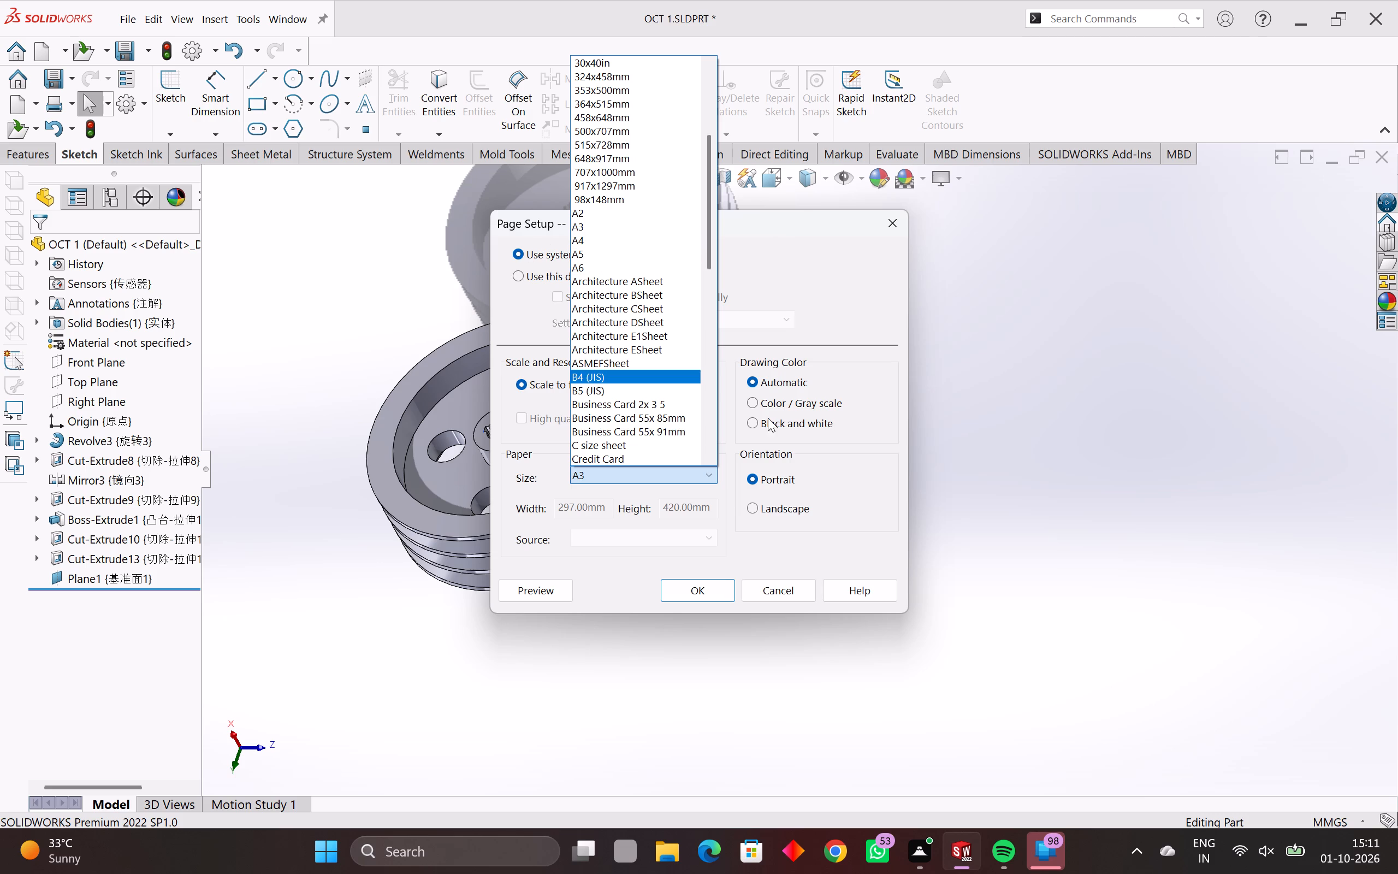
left_click(560, 708)
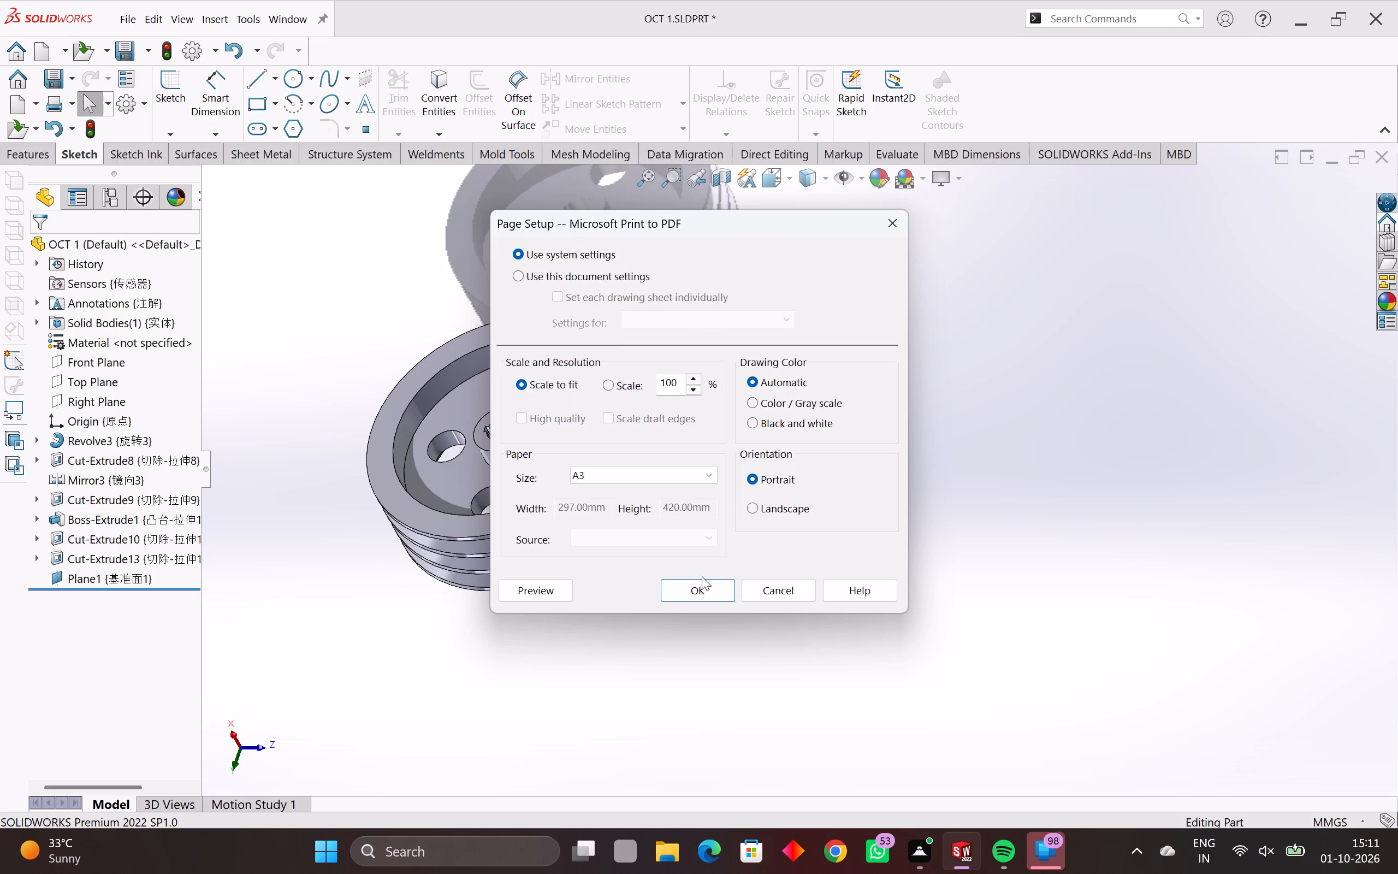
left_click(701, 589)
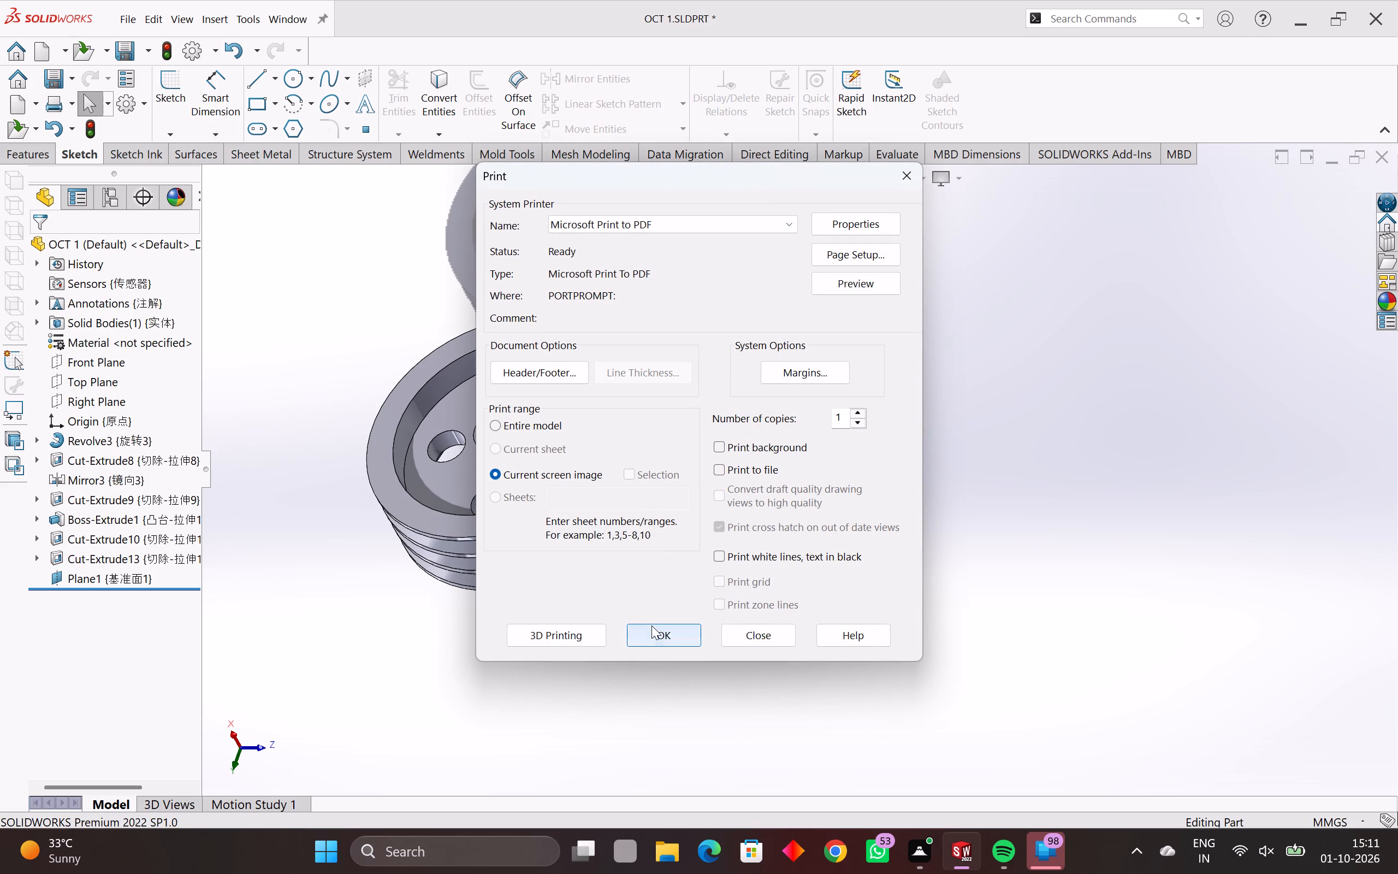
Print the current screen image with Microsoft Print to PDF, saving it as OCT 1 in the Documents folder.
left_click(651, 625)
left_click(661, 447)
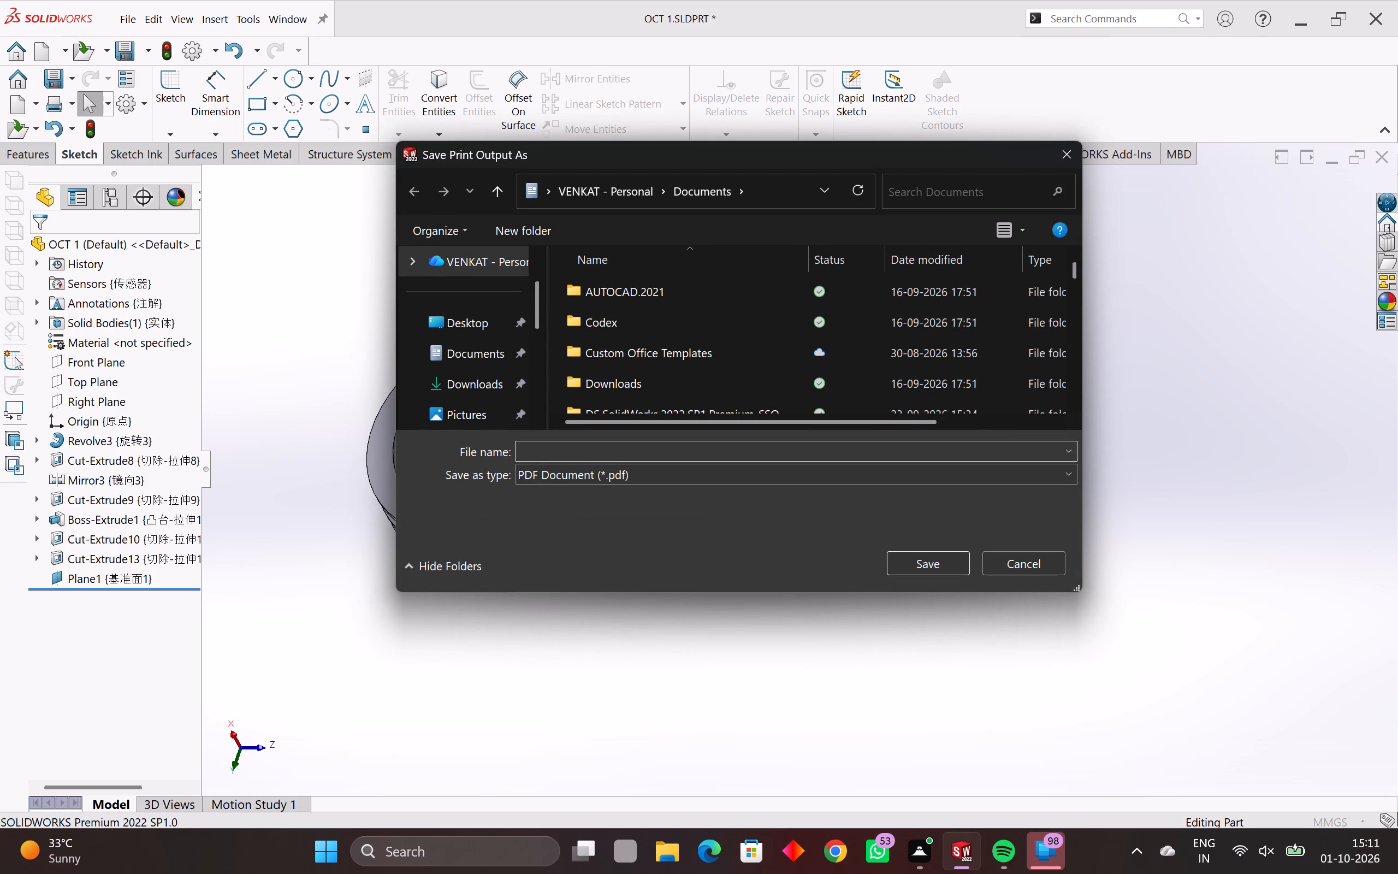
type("OCT")
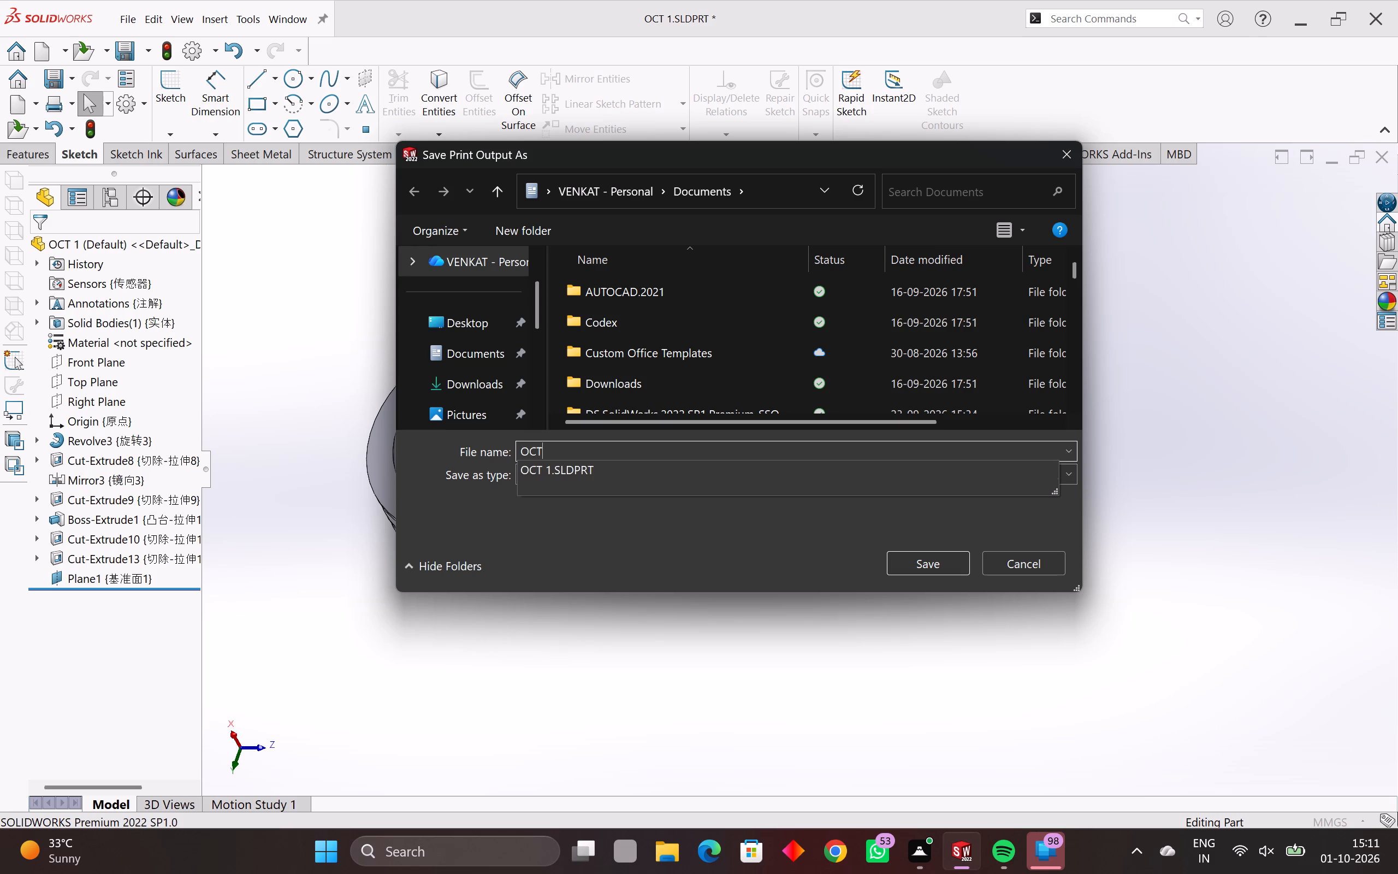
key("space")
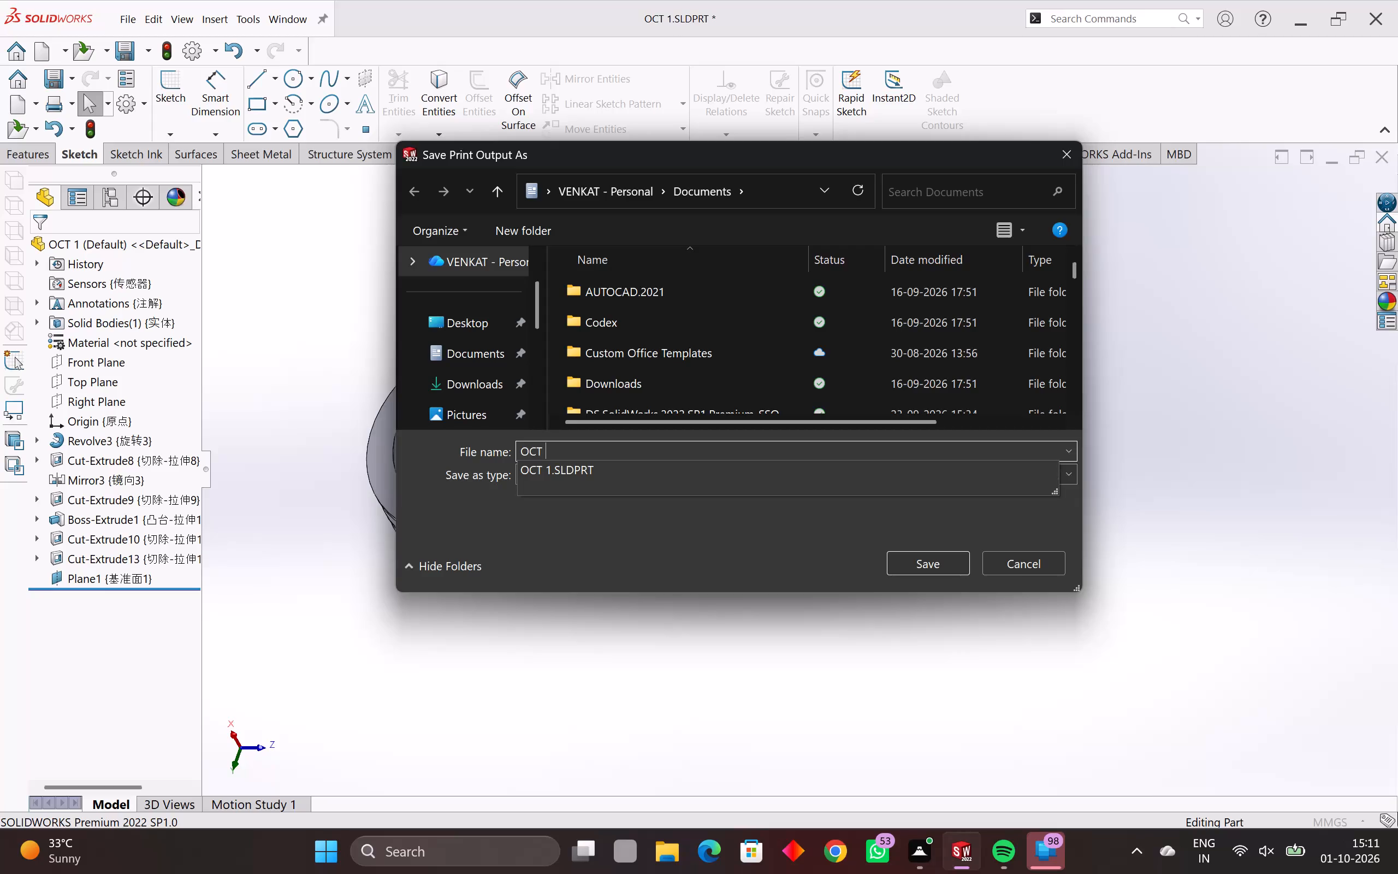
key("1")
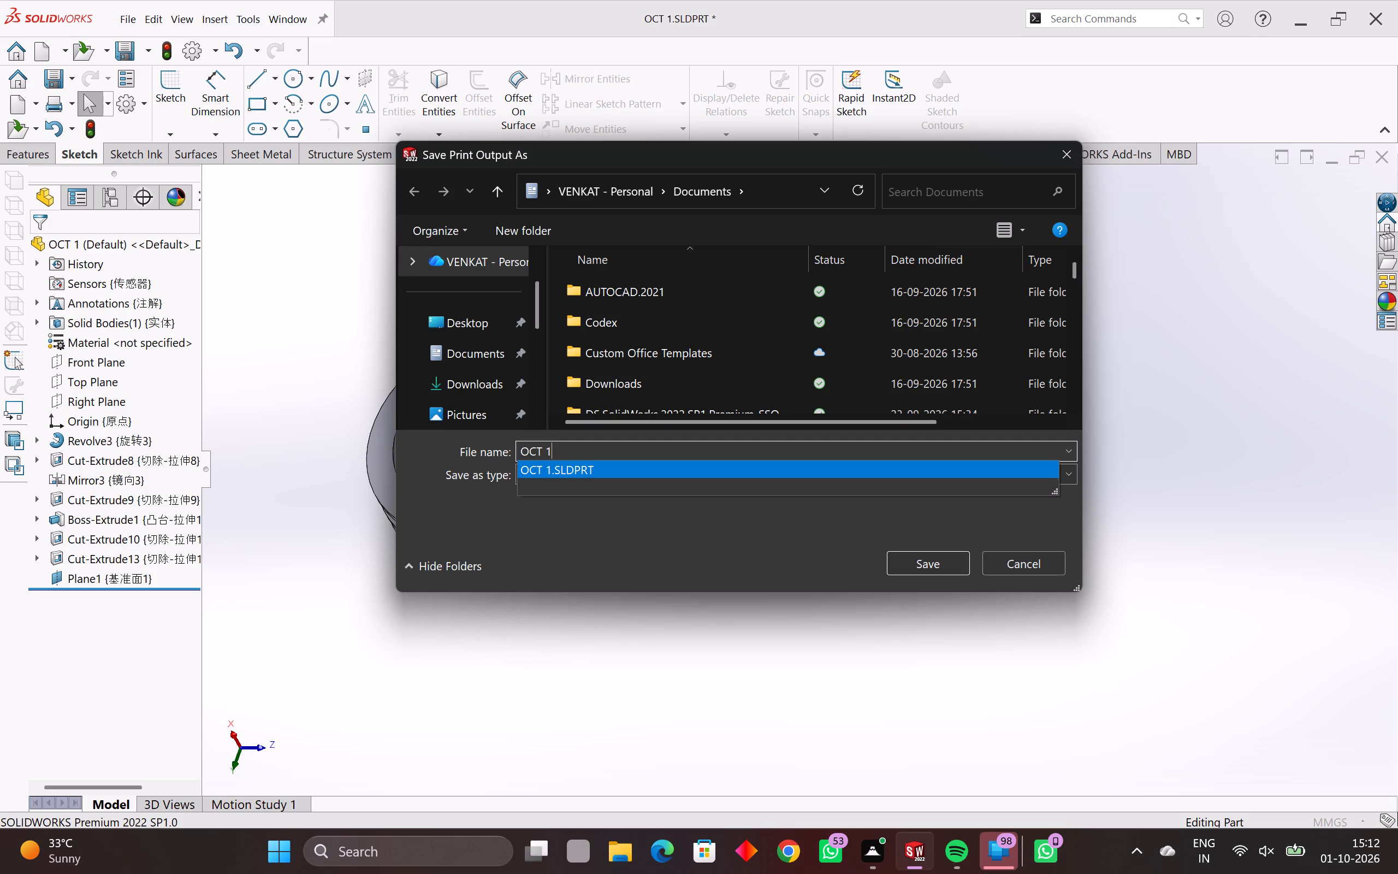
key("space")
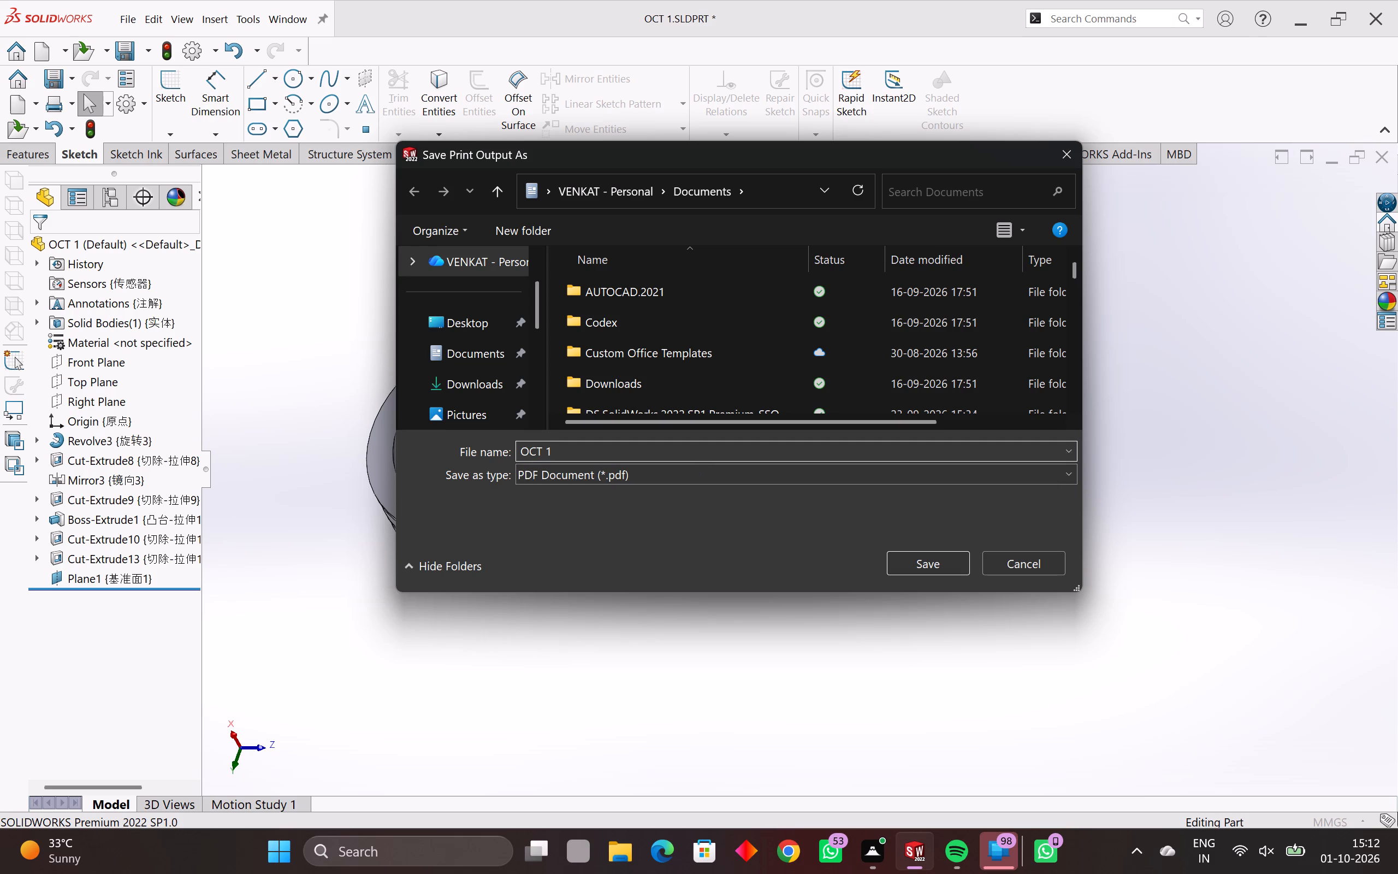
left_click(927, 562)
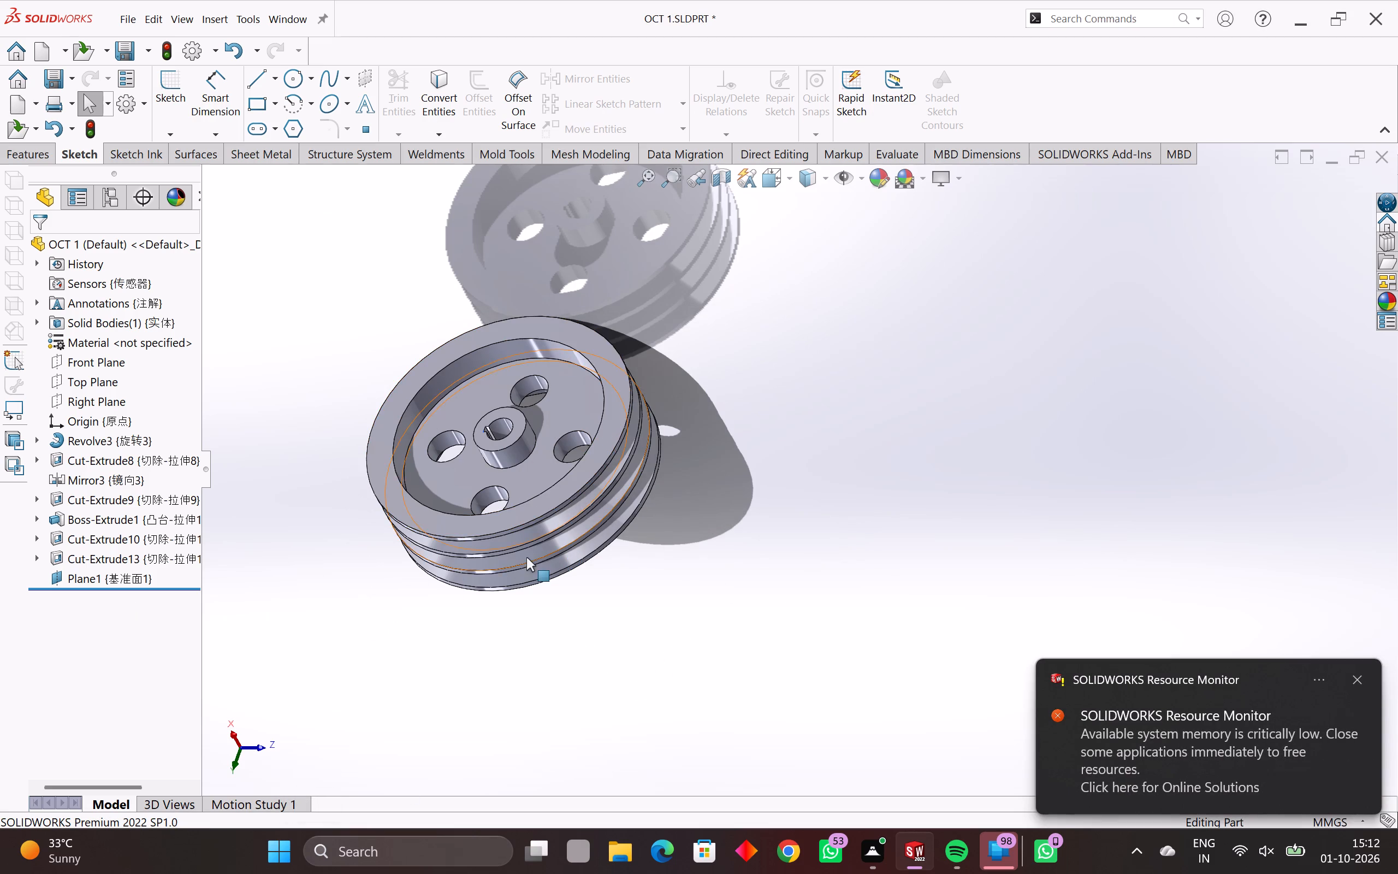
Examine the pulley from all around, covering both faces, the keyed hub, the four web holes and the V-grooved rim.
middle_click_drag(526, 557, 507, 283)
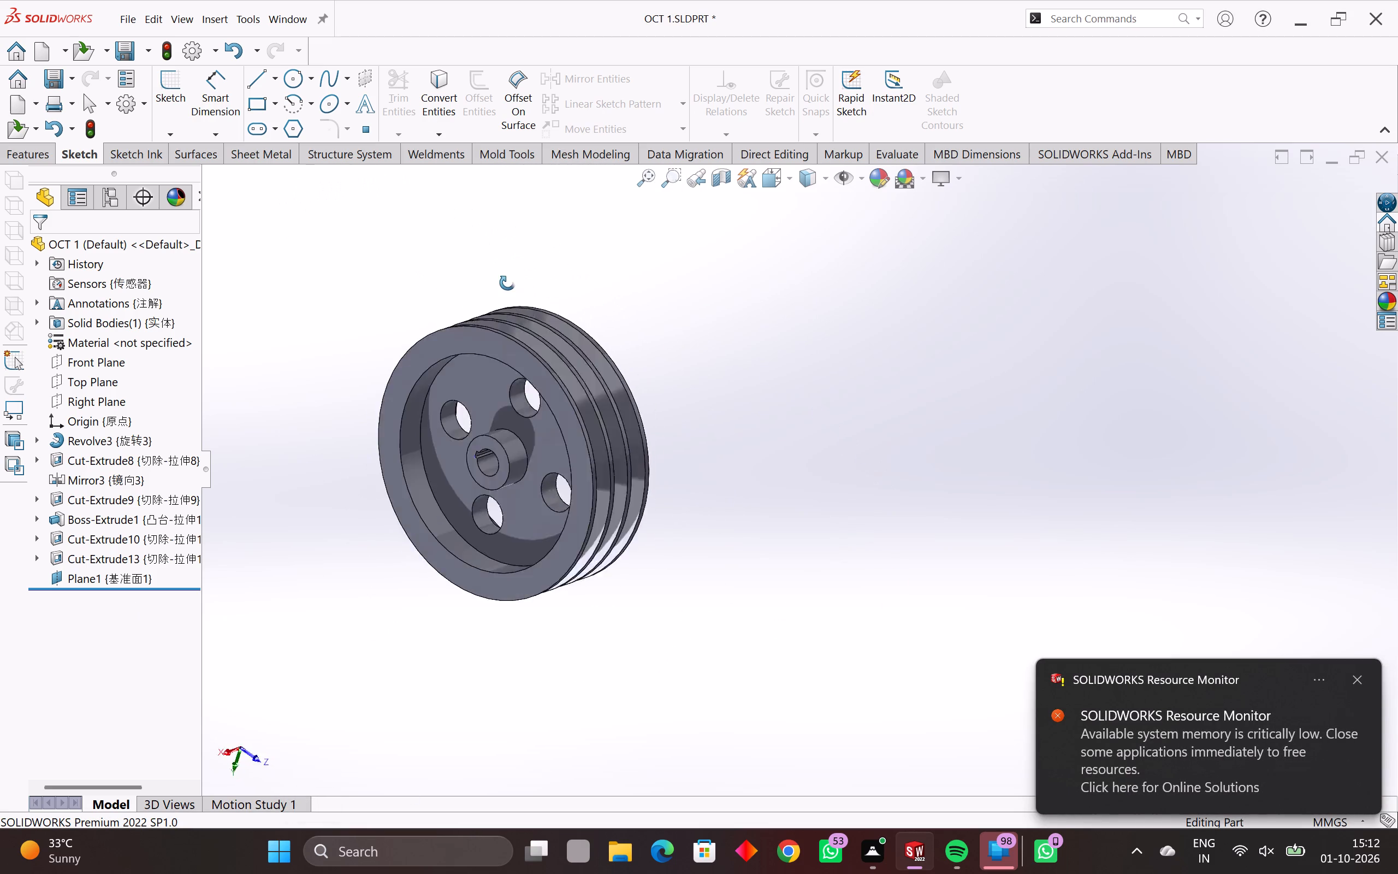
middle_click_drag(507, 283, 960, 589)
middle_click_drag(304, 494, 487, 539)
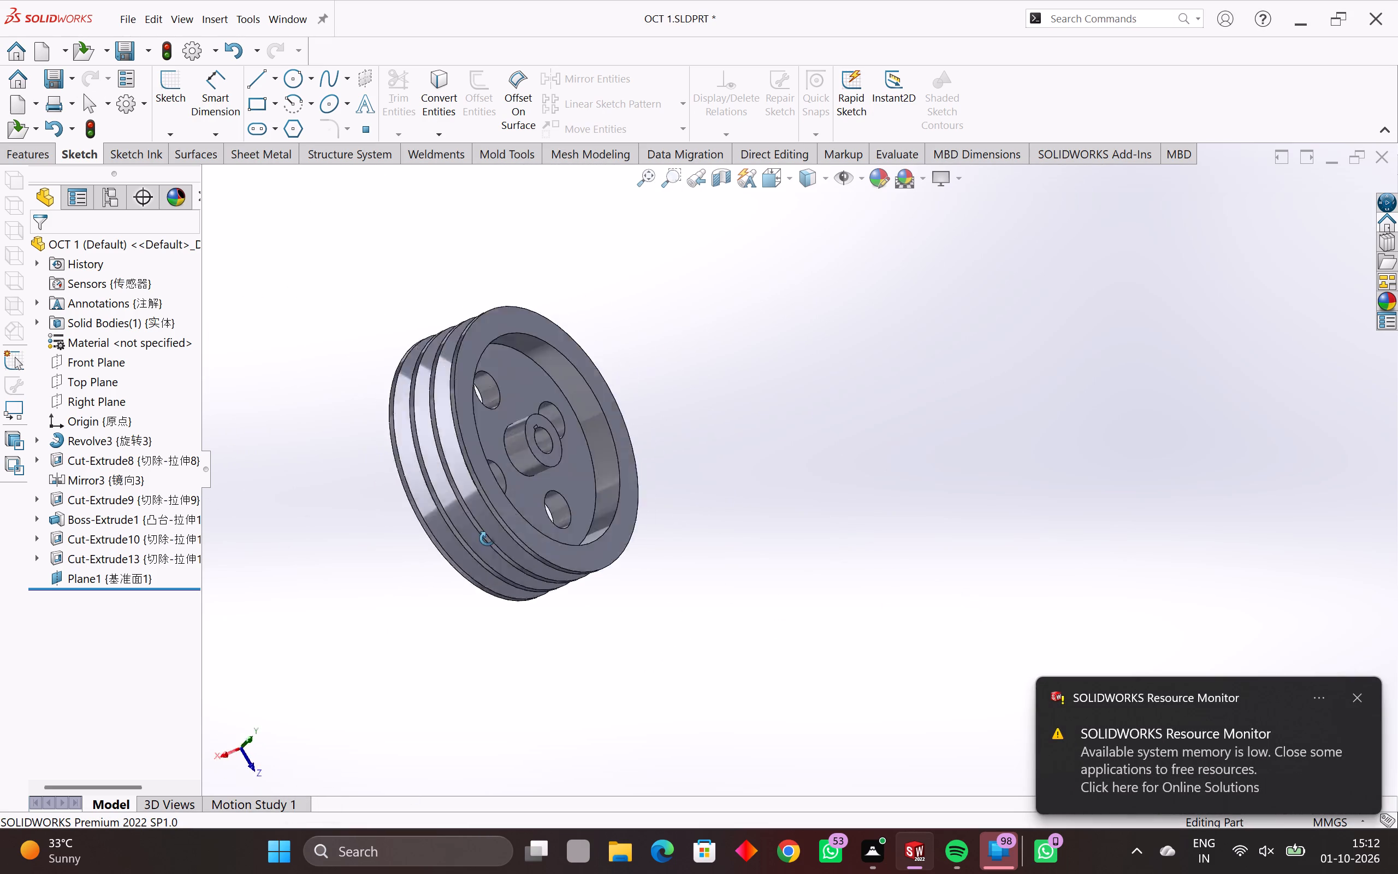
middle_click_drag(487, 539, 826, 592)
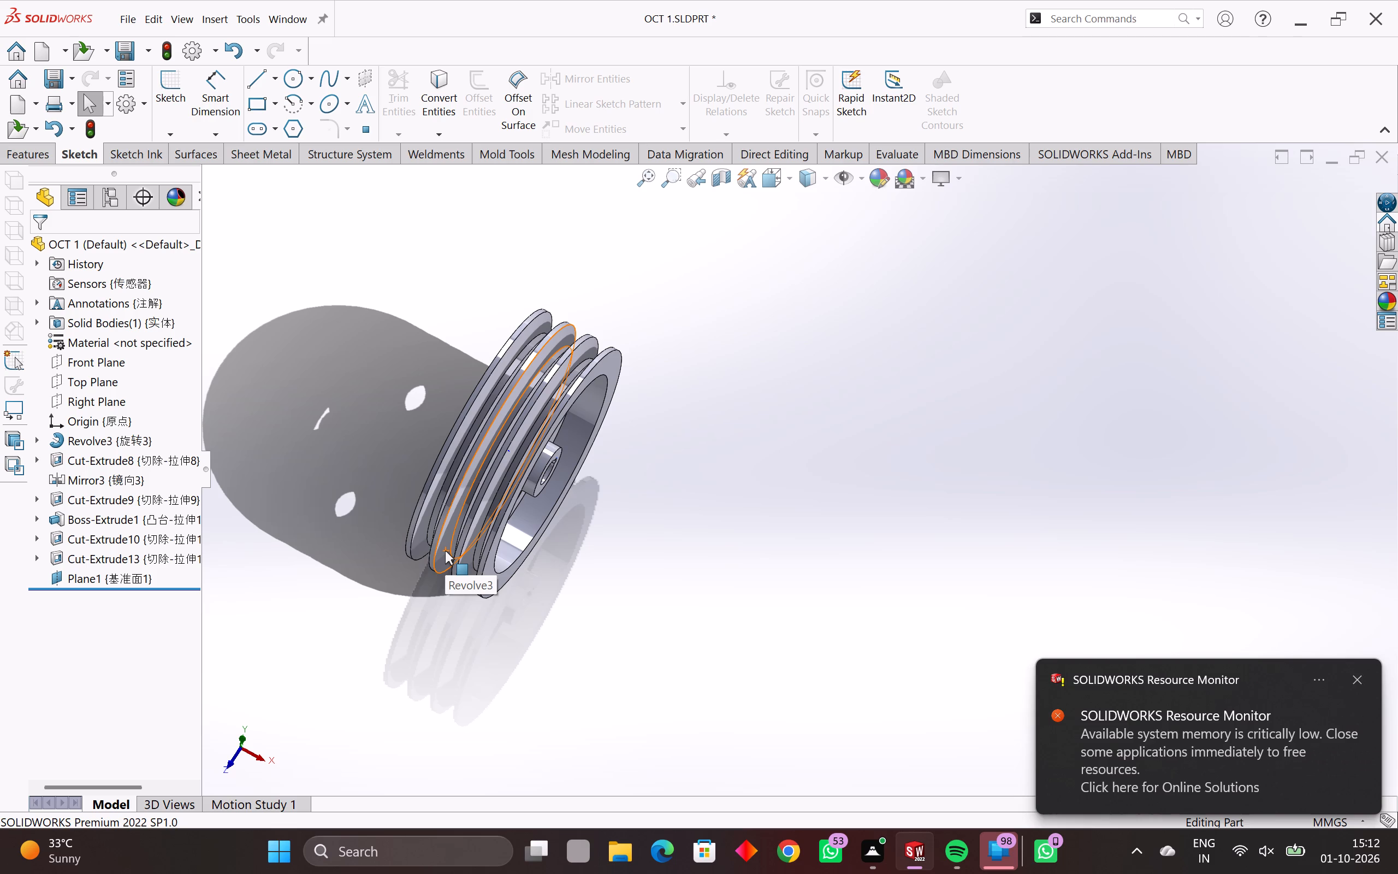
middle_click_drag(376, 519, 682, 532)
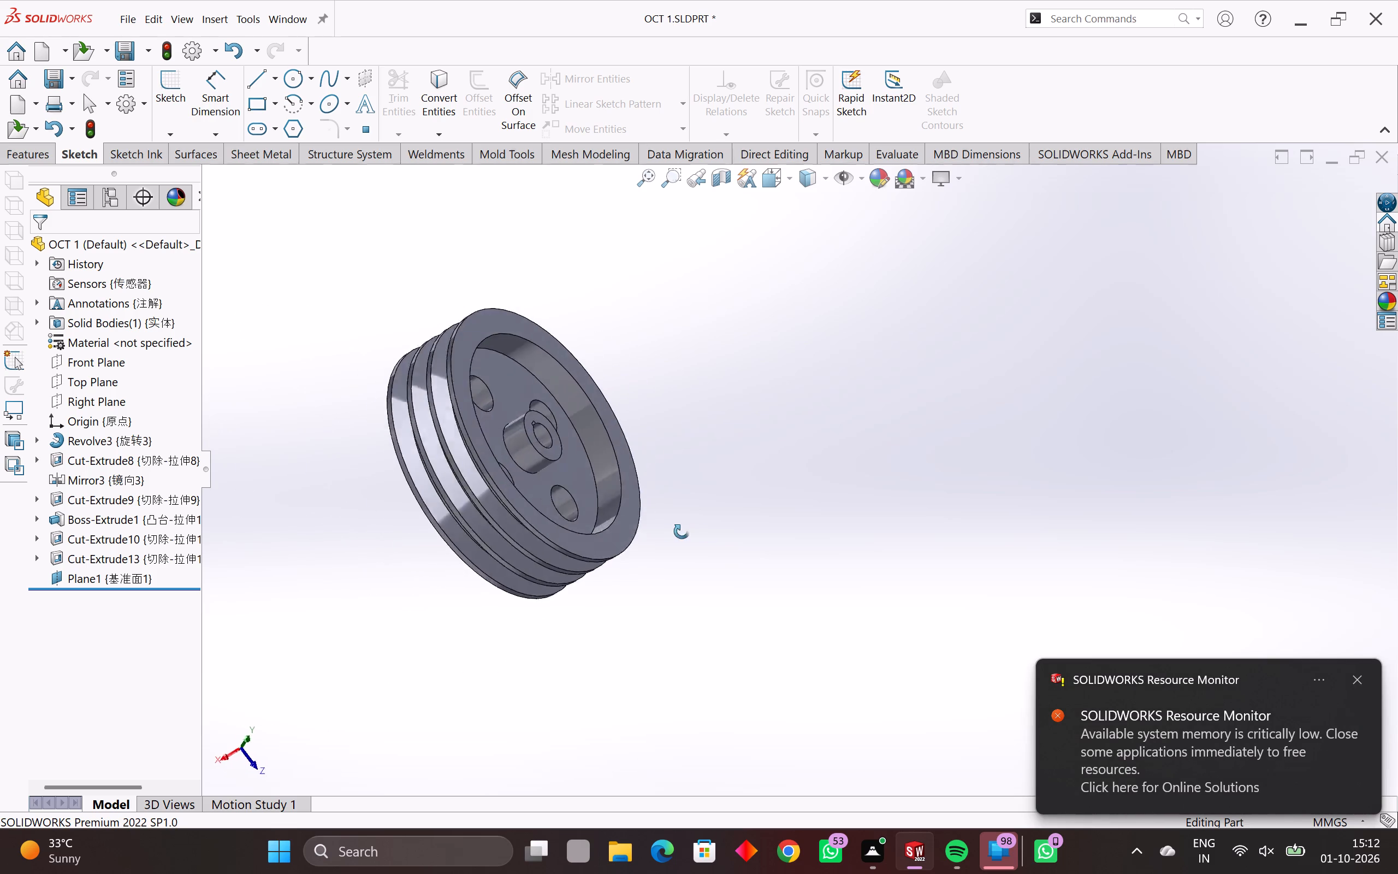
middle_click_drag(682, 532, 862, 328)
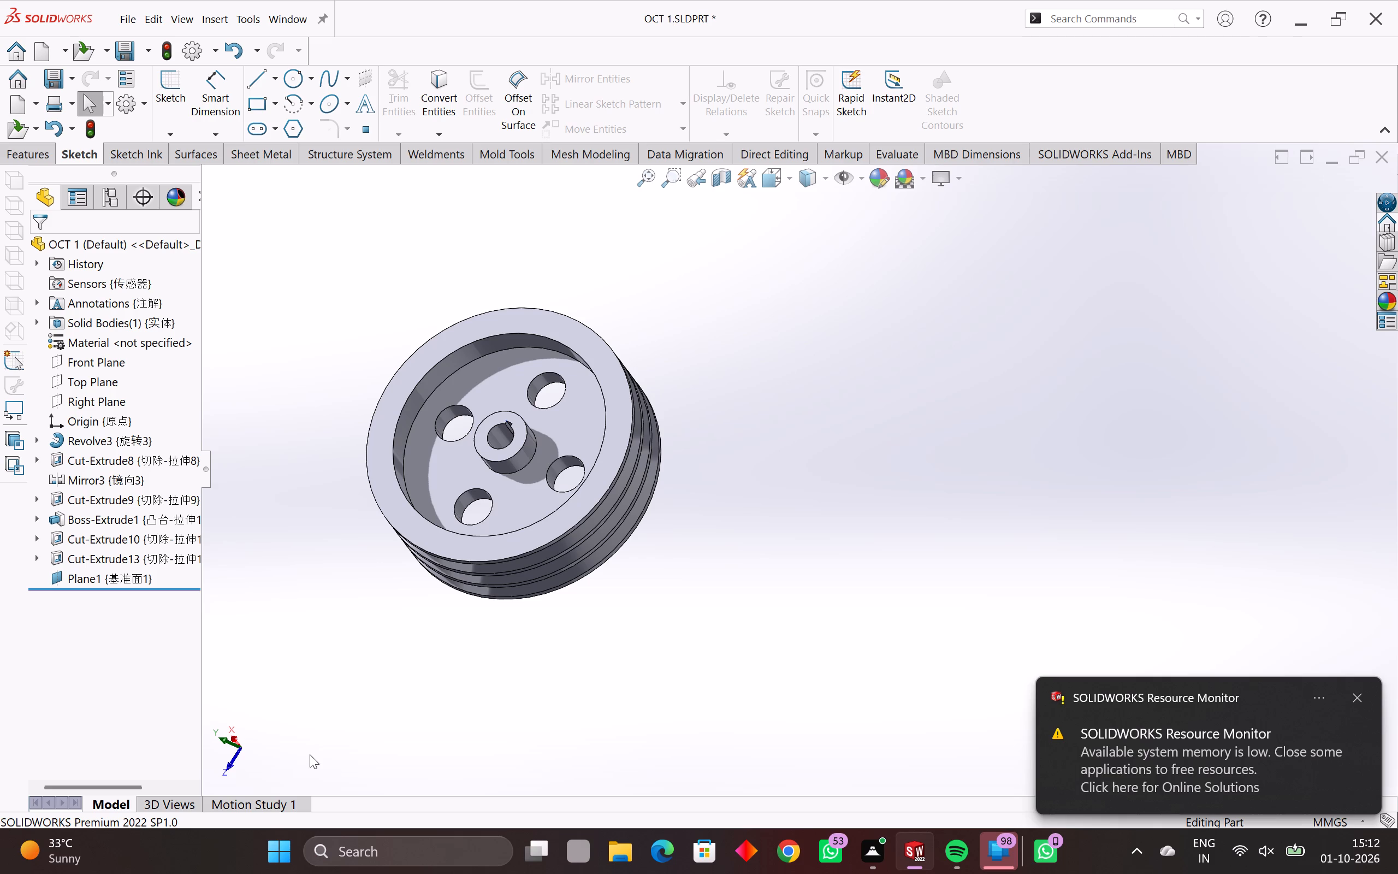
middle_click_drag(312, 641, 619, 710)
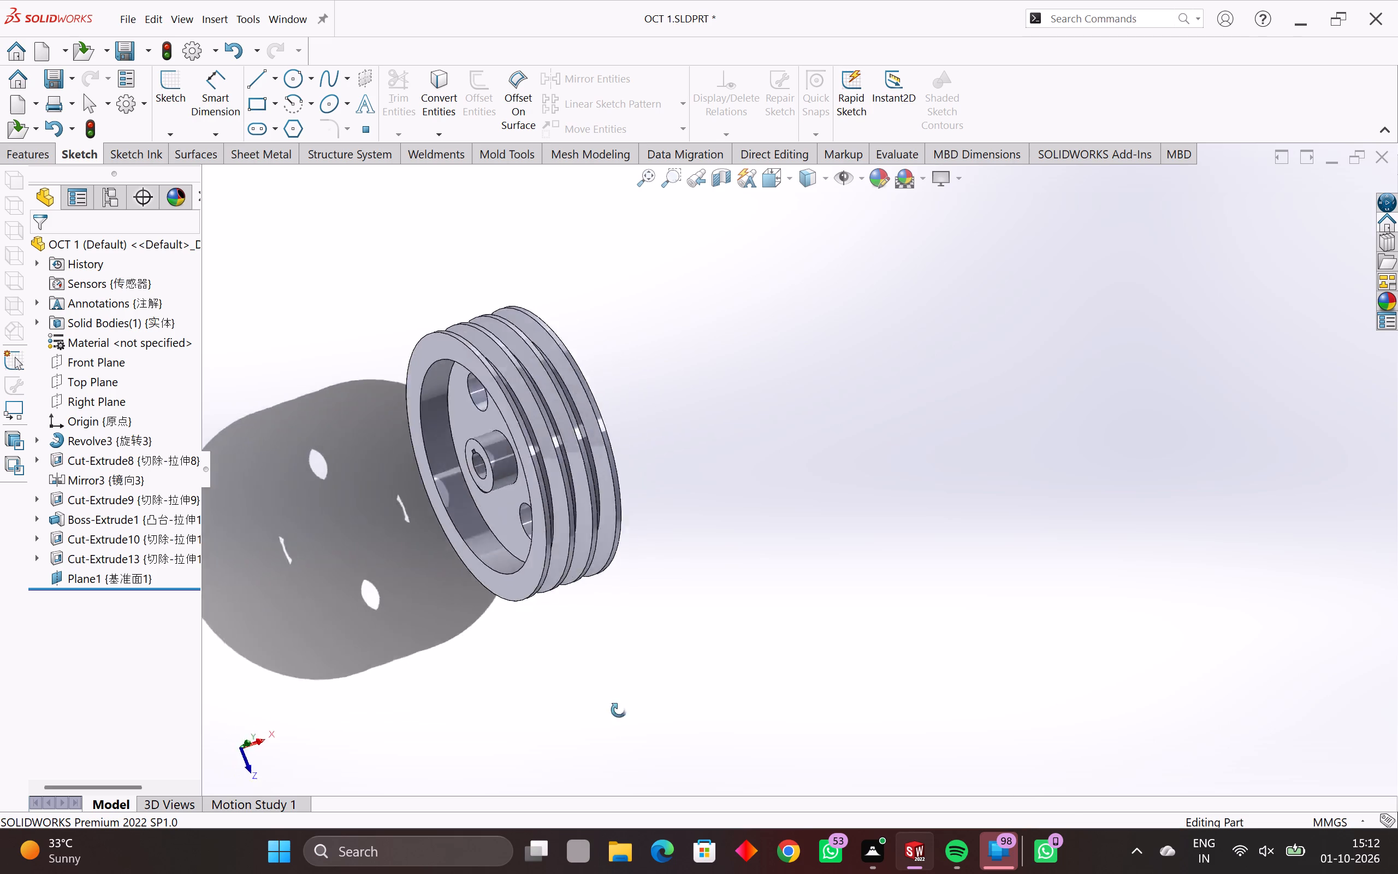
middle_click_drag(619, 710, 726, 728)
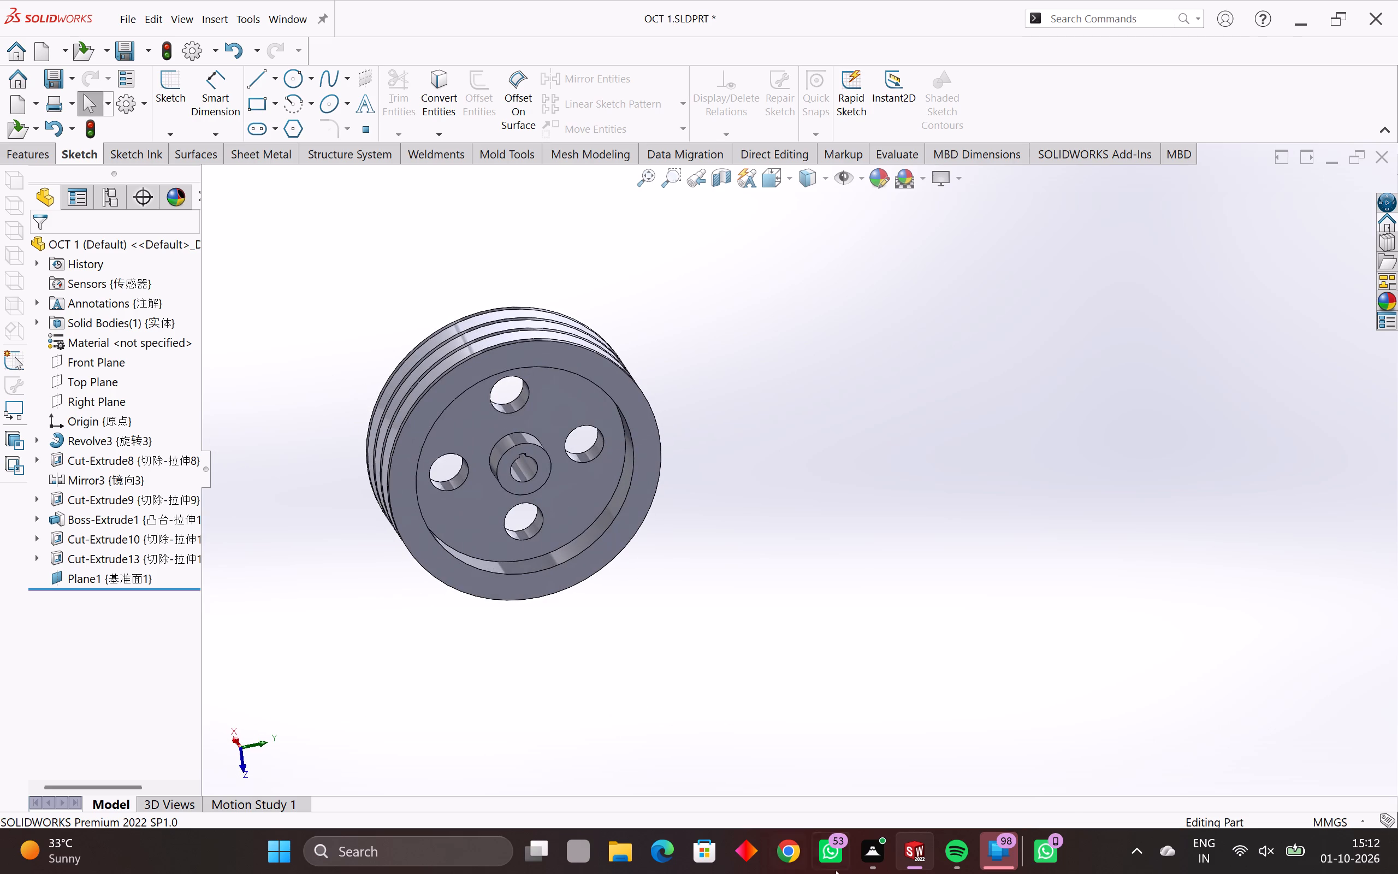
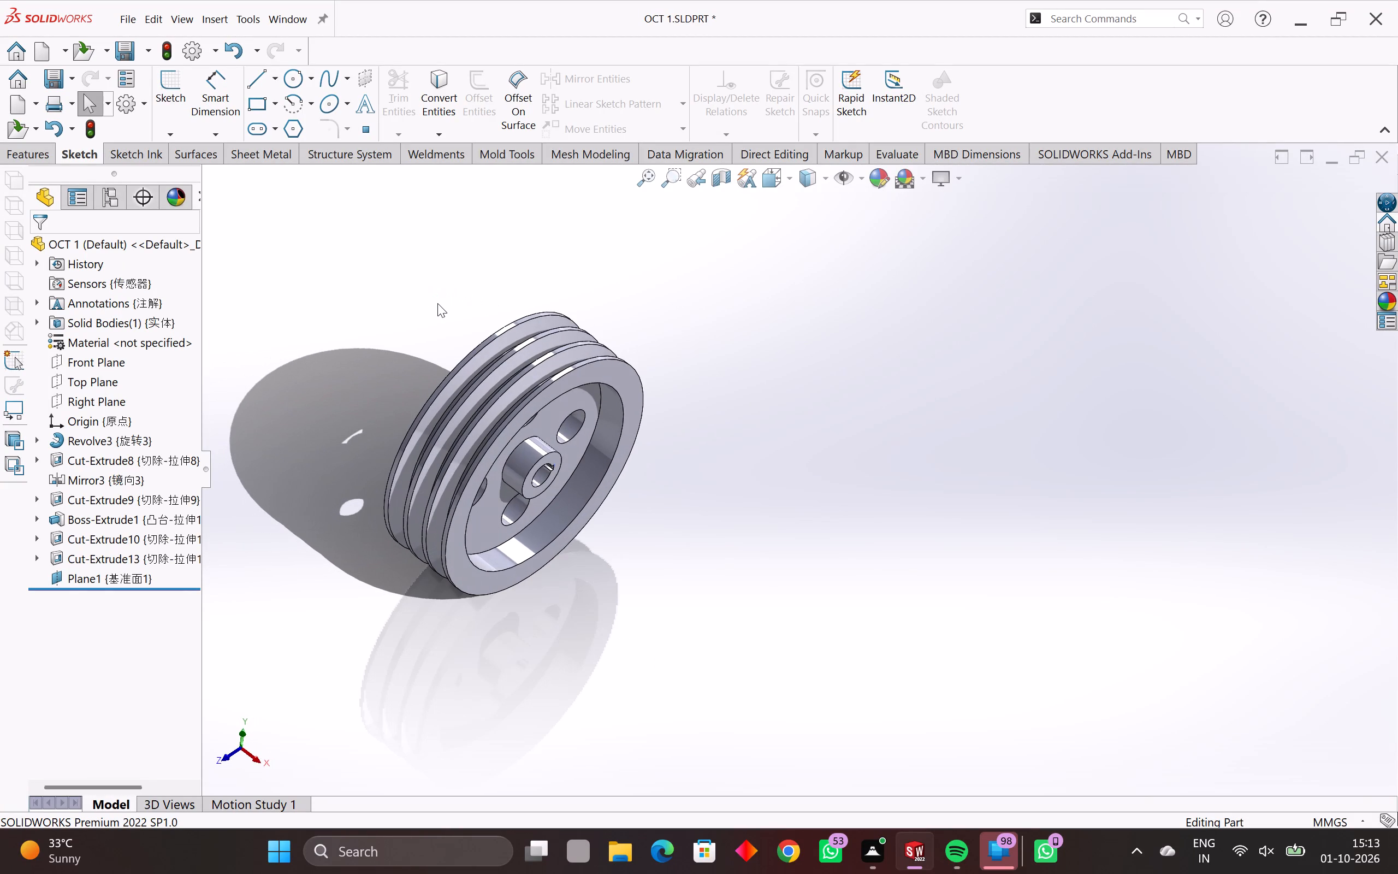
Examine the pulley from oblique angles and edge-on, looking closely at the V-groove profile around the rim.
middle_click_drag(459, 324, 607, 431)
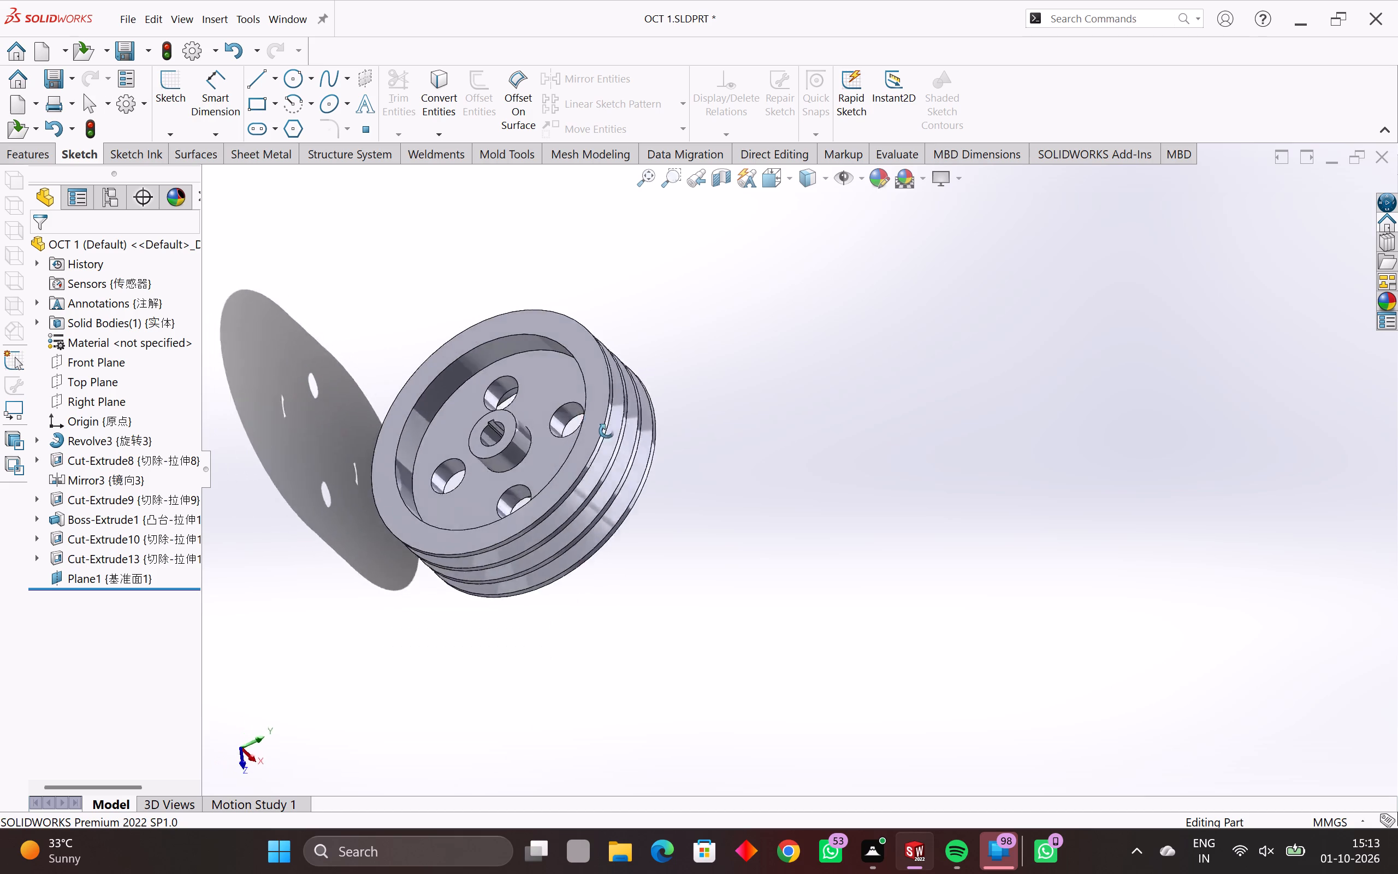
middle_click_drag(607, 431, 999, 517)
middle_click_drag(993, 536, 637, 523)
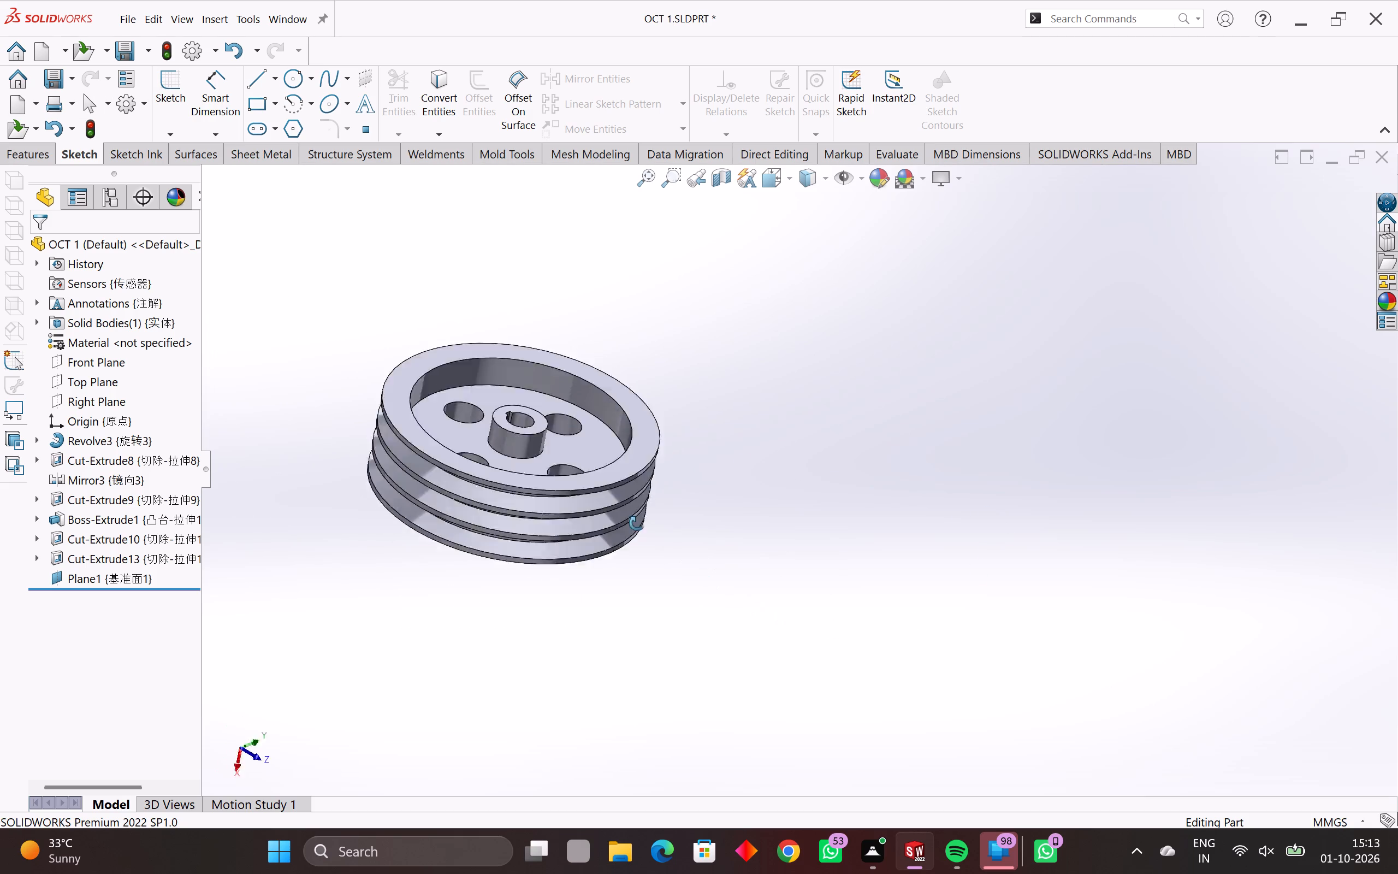
middle_click_drag(637, 523, 523, 470)
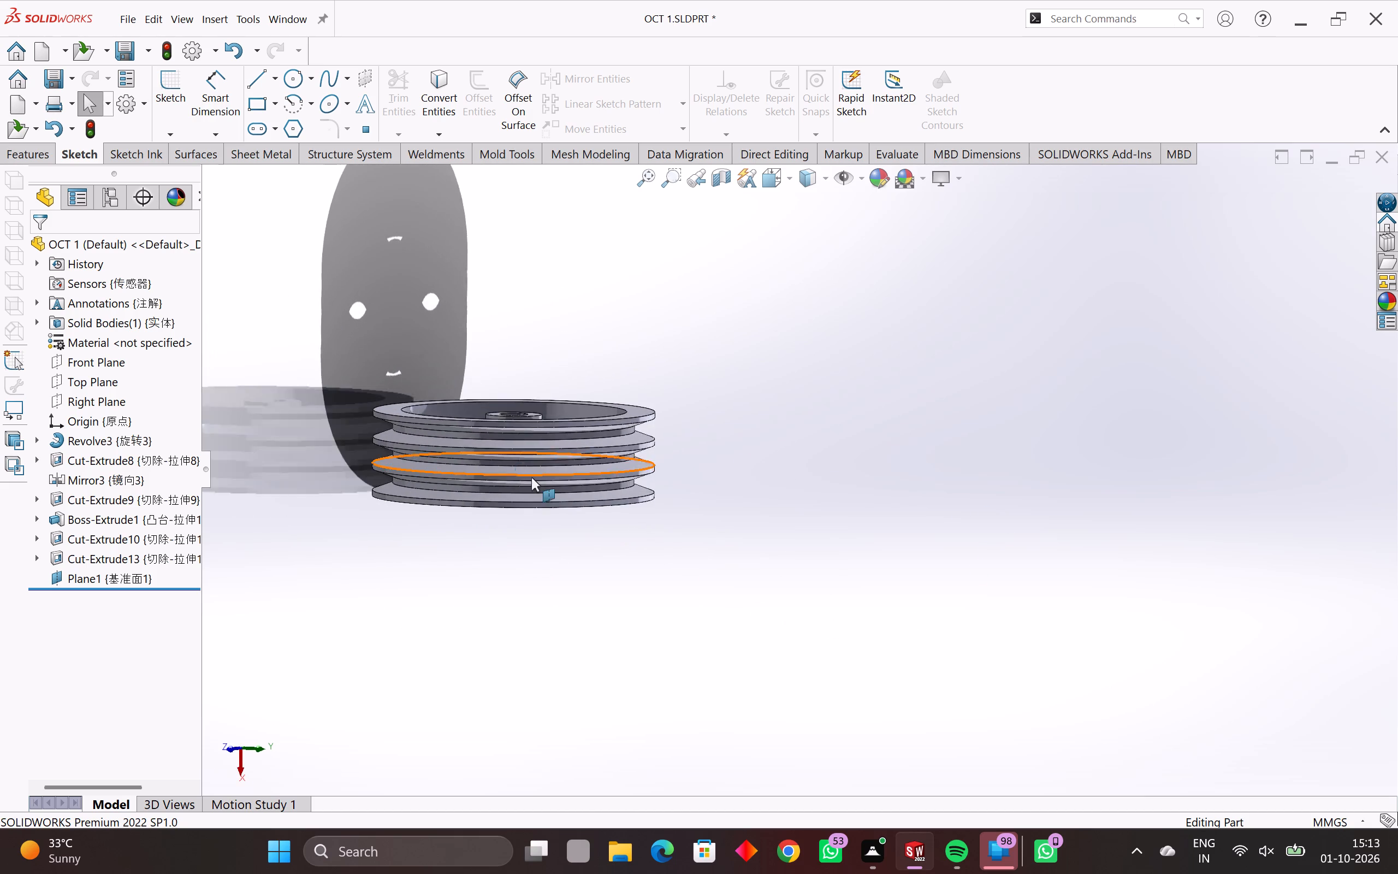
scroll(531, 477, "up", 13)
scroll(531, 477, "down", 9)
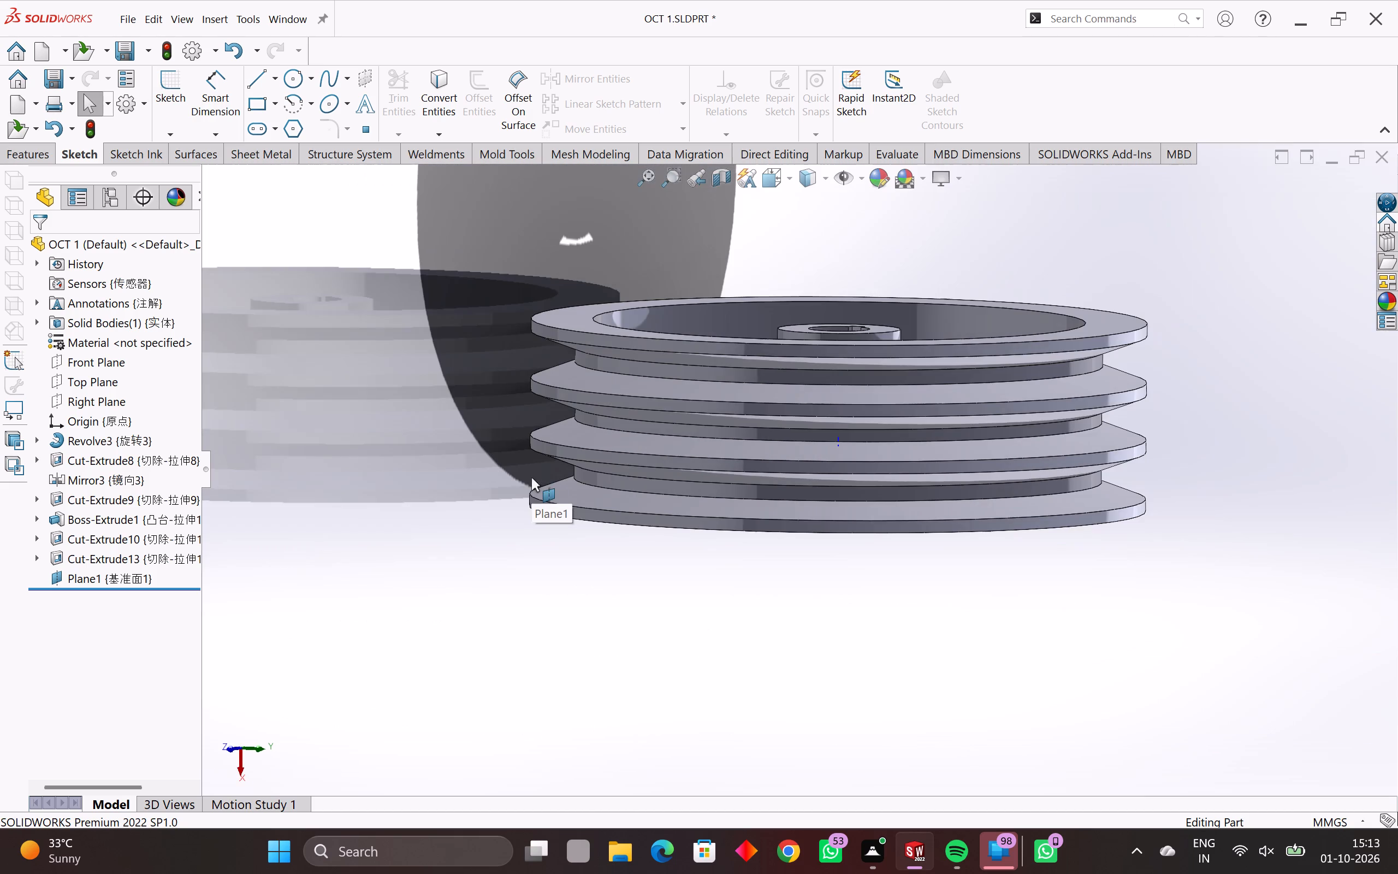
Examine the pulley's face at an oblique angle, covering the keyed hub bore, the four web holes and the recessed rim.
middle_click_drag(679, 422, 523, 701)
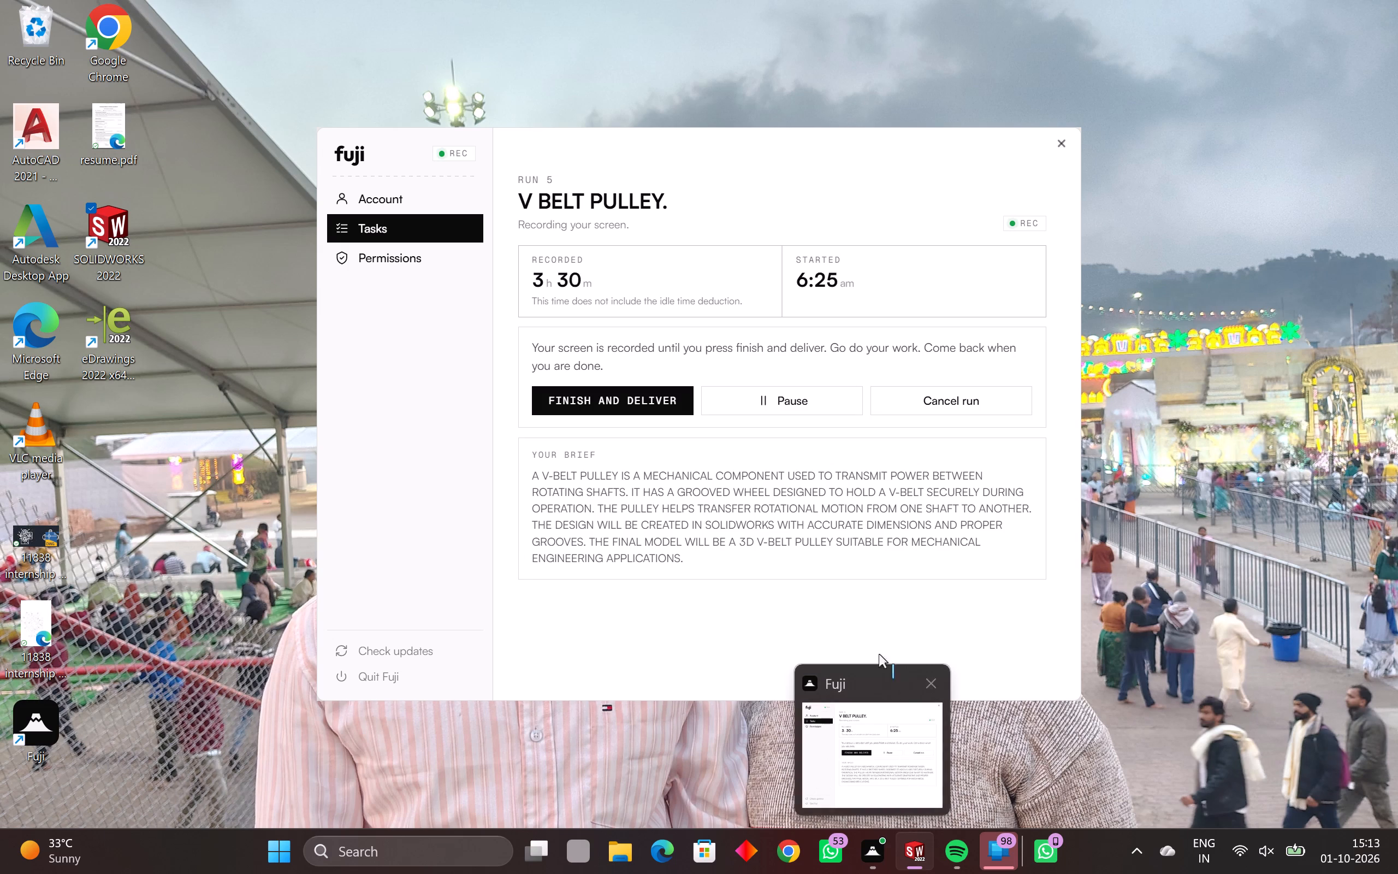
middle_click_drag(1048, 610, 881, 665)
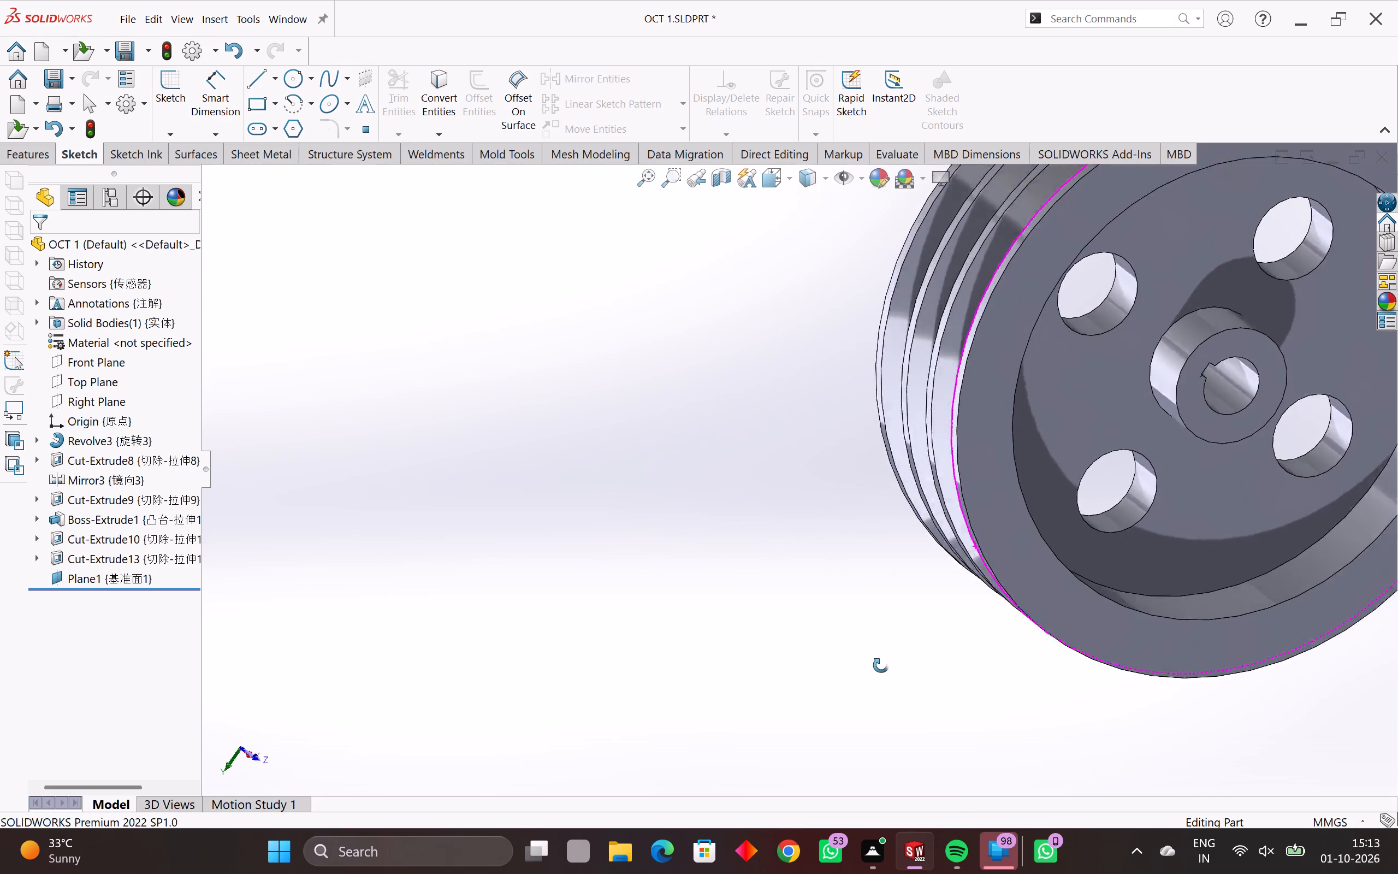
middle_click_drag(881, 665, 866, 668)
scroll(872, 658, "down", 4)
scroll(1134, 319, "up", 2)
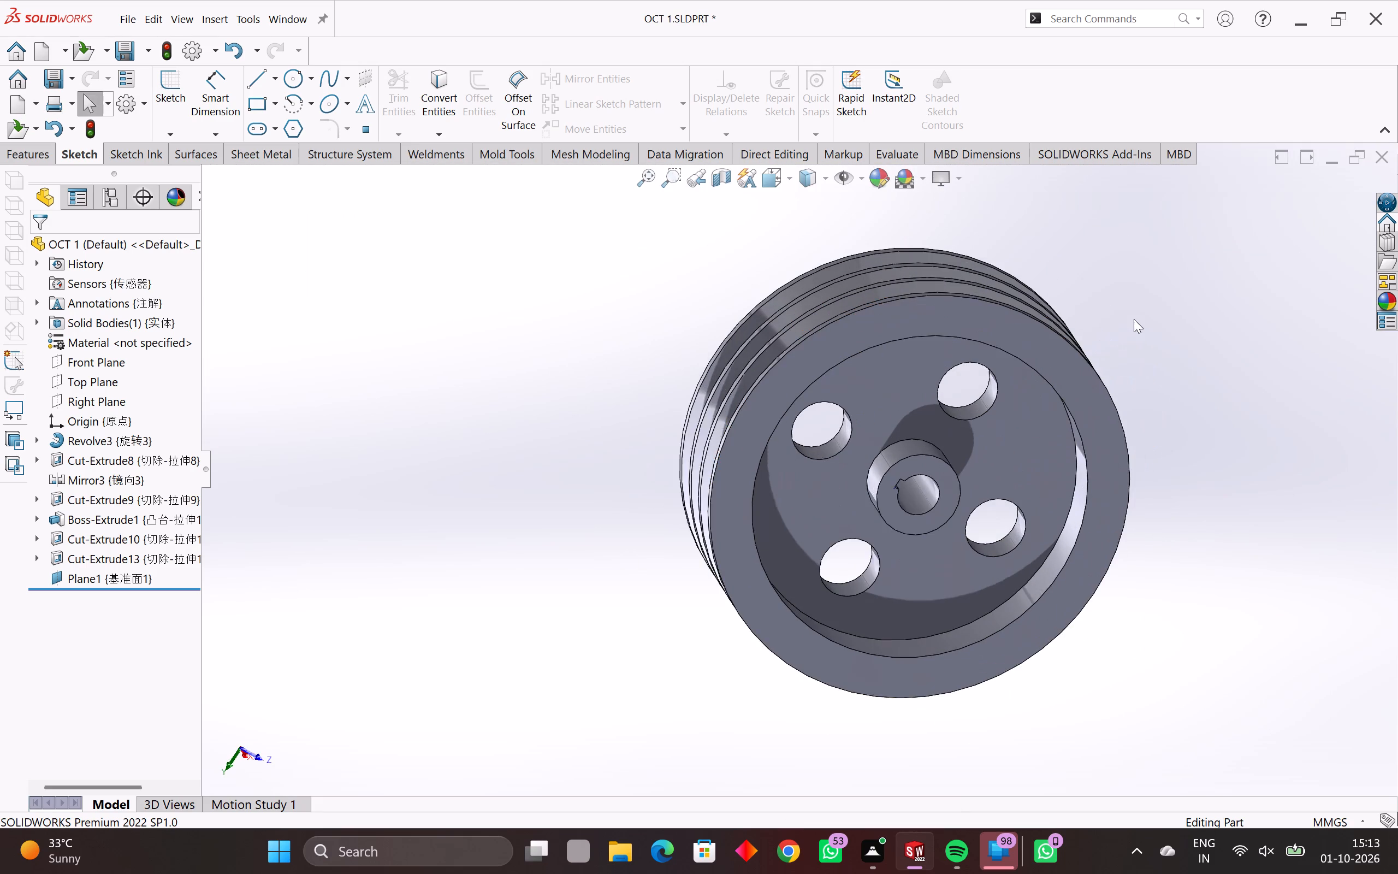
scroll(1122, 324, "up", 2)
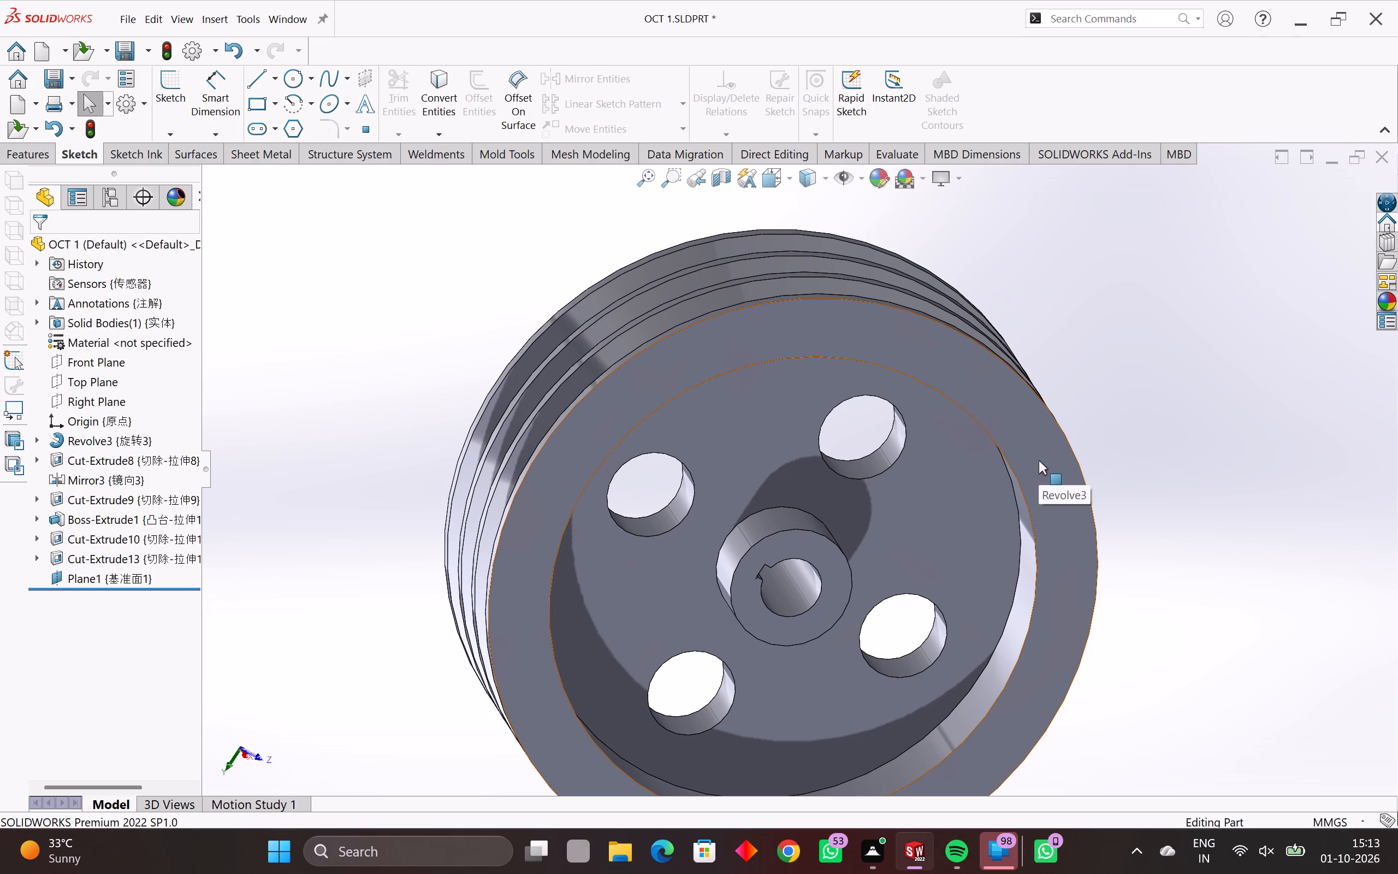
scroll(1029, 495, "down", 1)
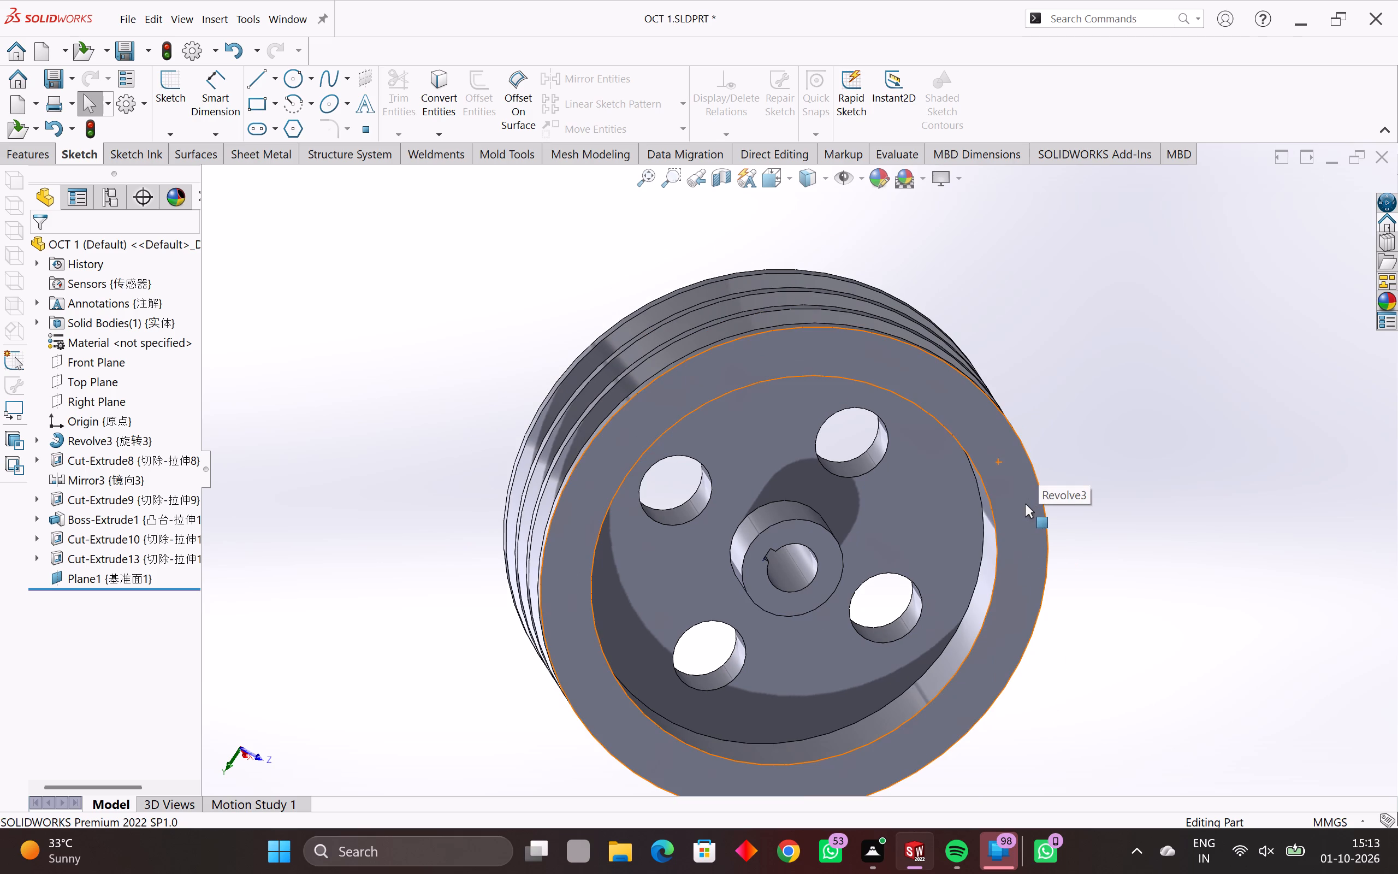
scroll(1025, 504, "down", 1)
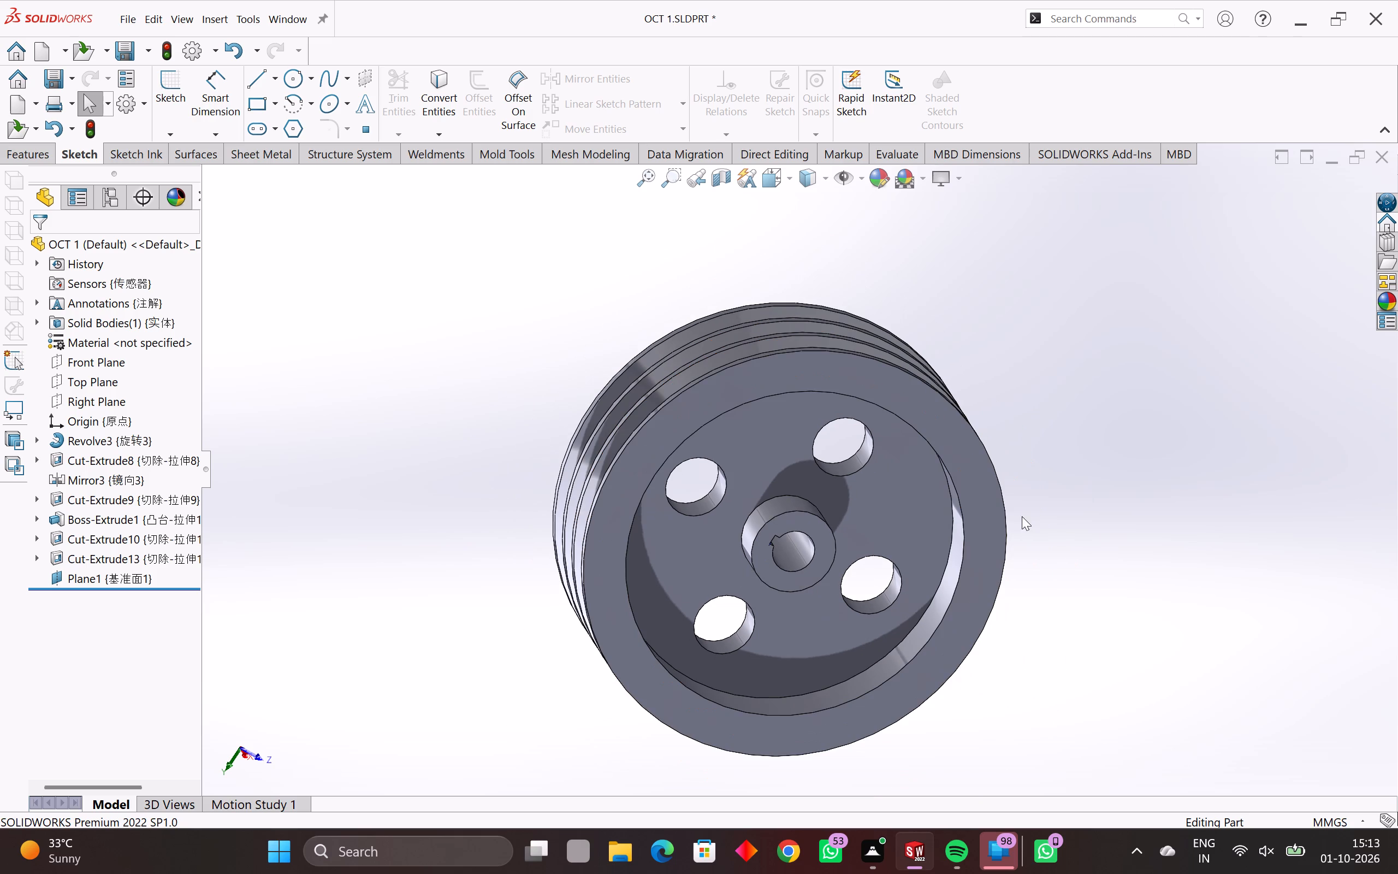
scroll(1015, 550, "down", 1)
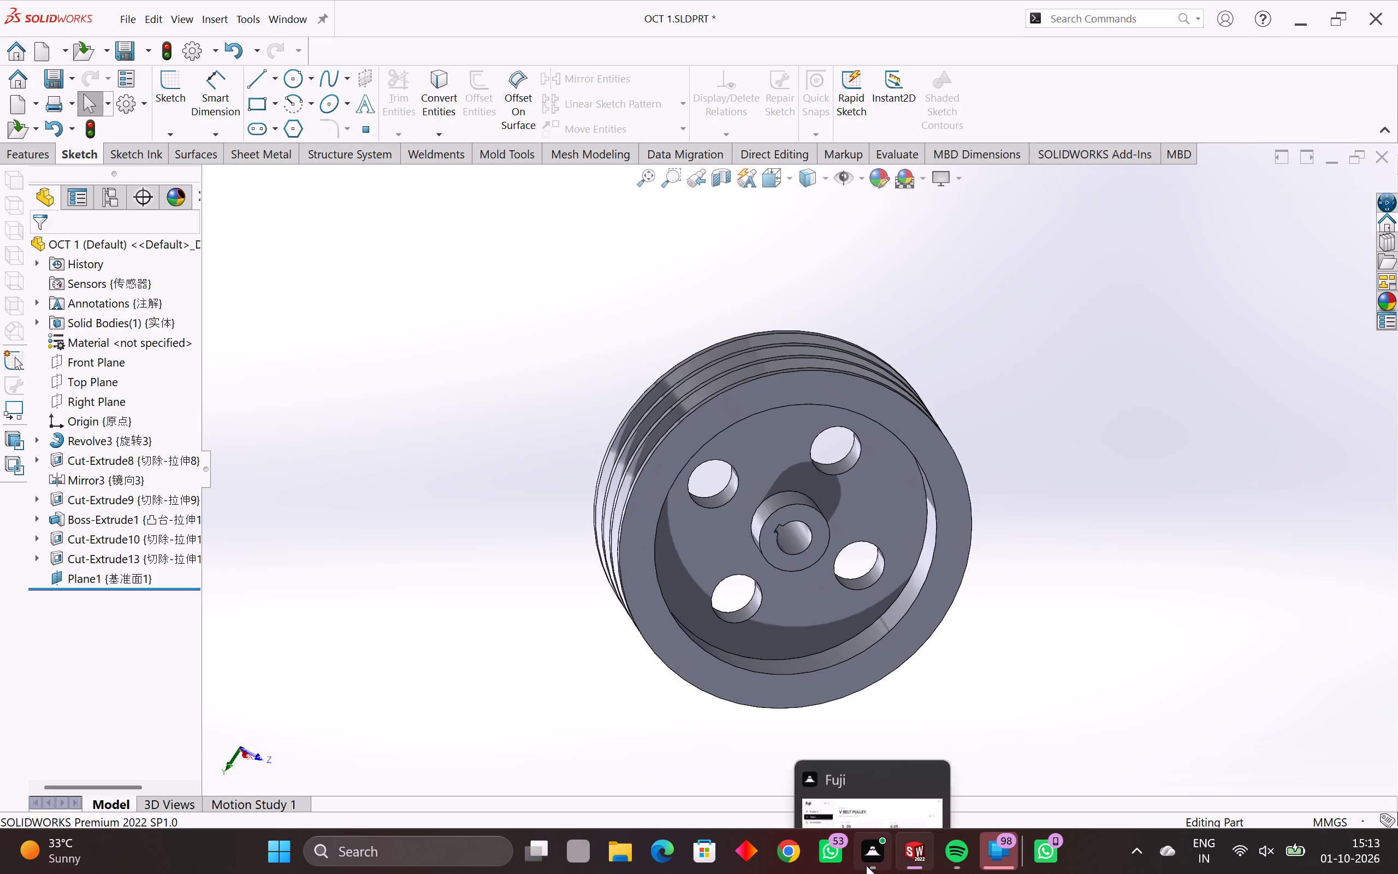